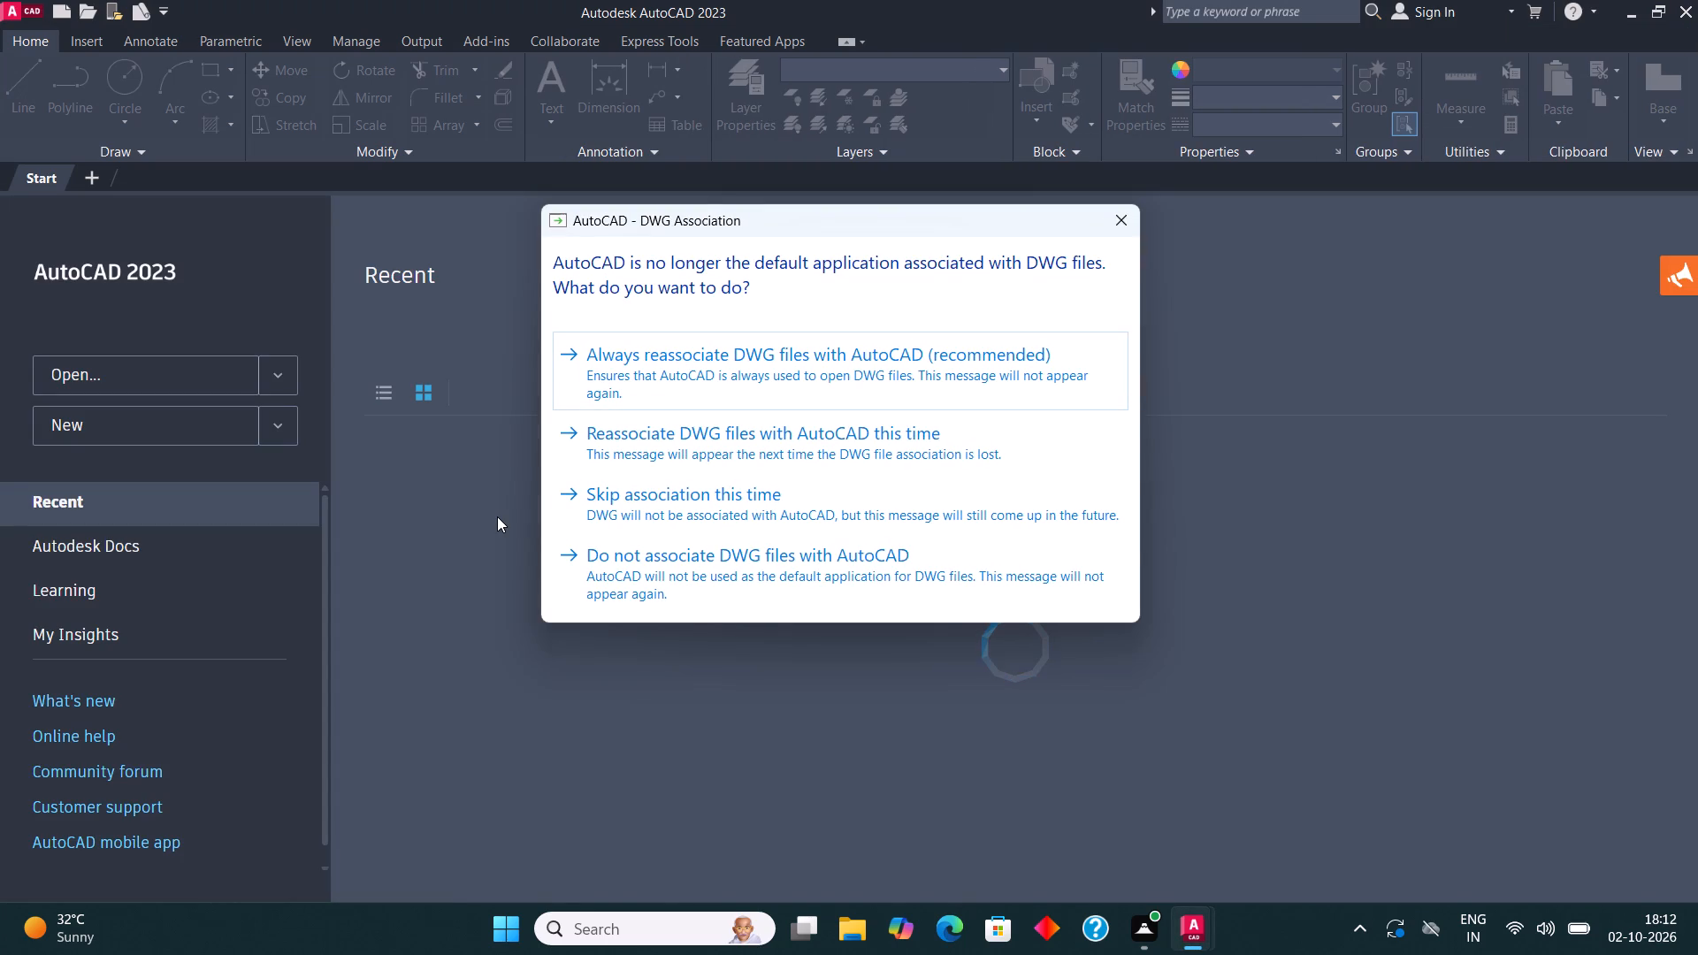
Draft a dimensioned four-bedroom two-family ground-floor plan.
Dismiss the DWG association prompt and start a new drawing.
{"action": "left_click", "coordinate": [1116, 217]}
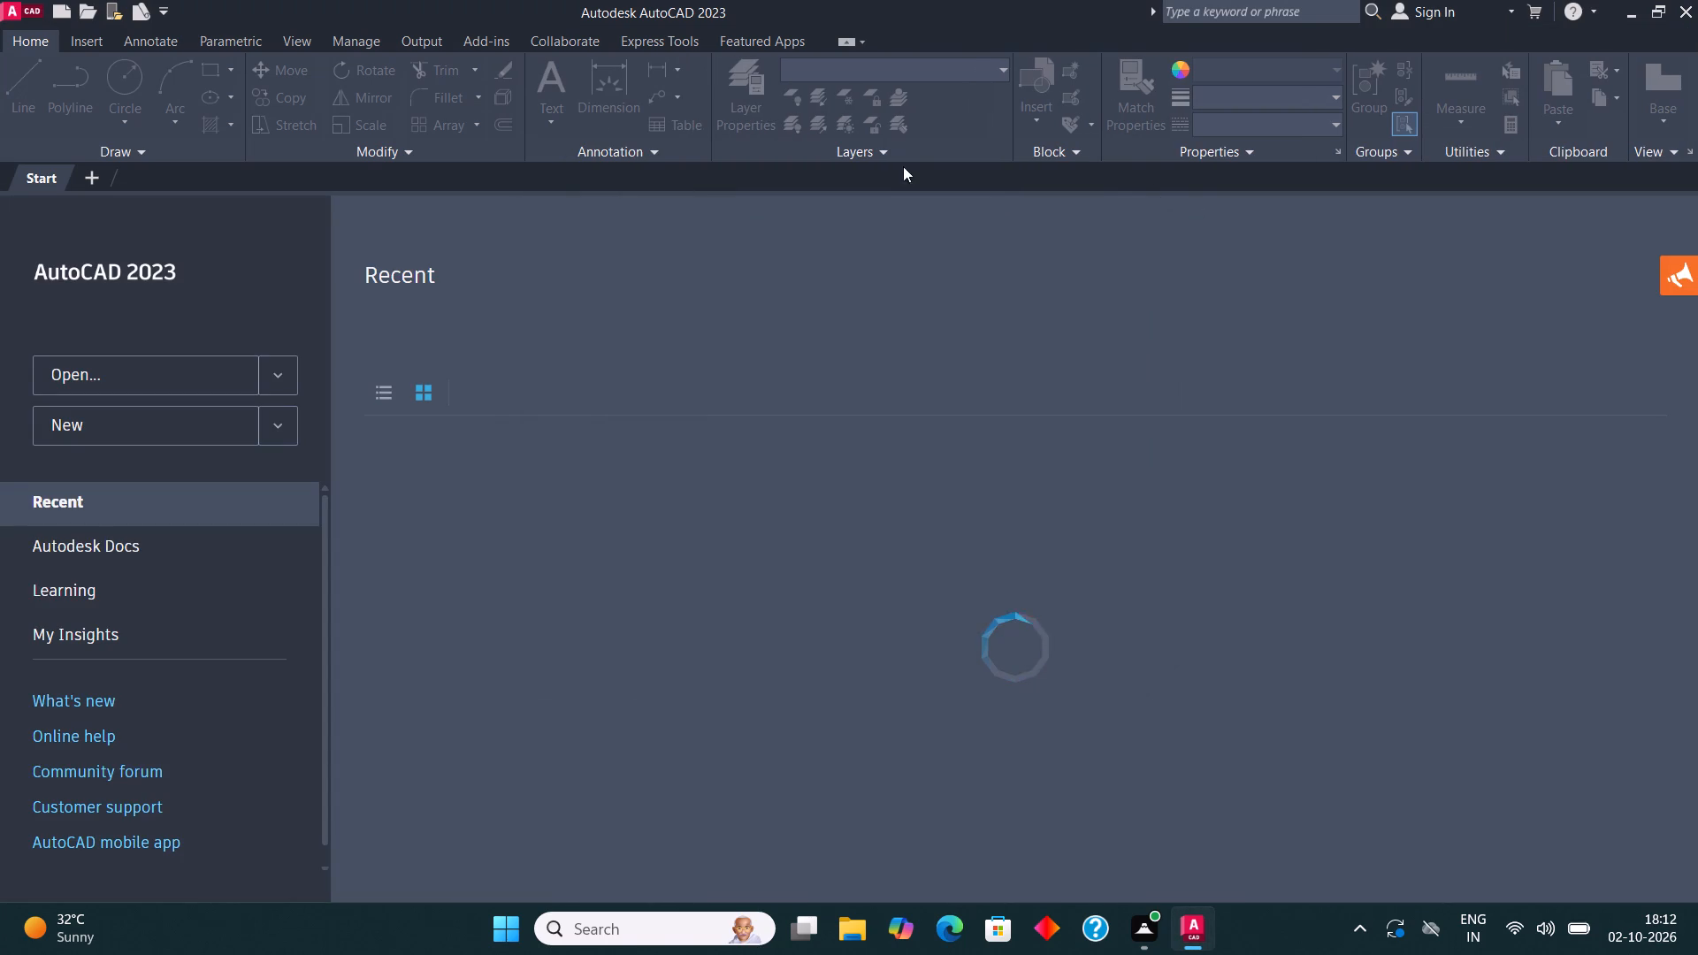
{"action": "left_click", "coordinate": [129, 422]}
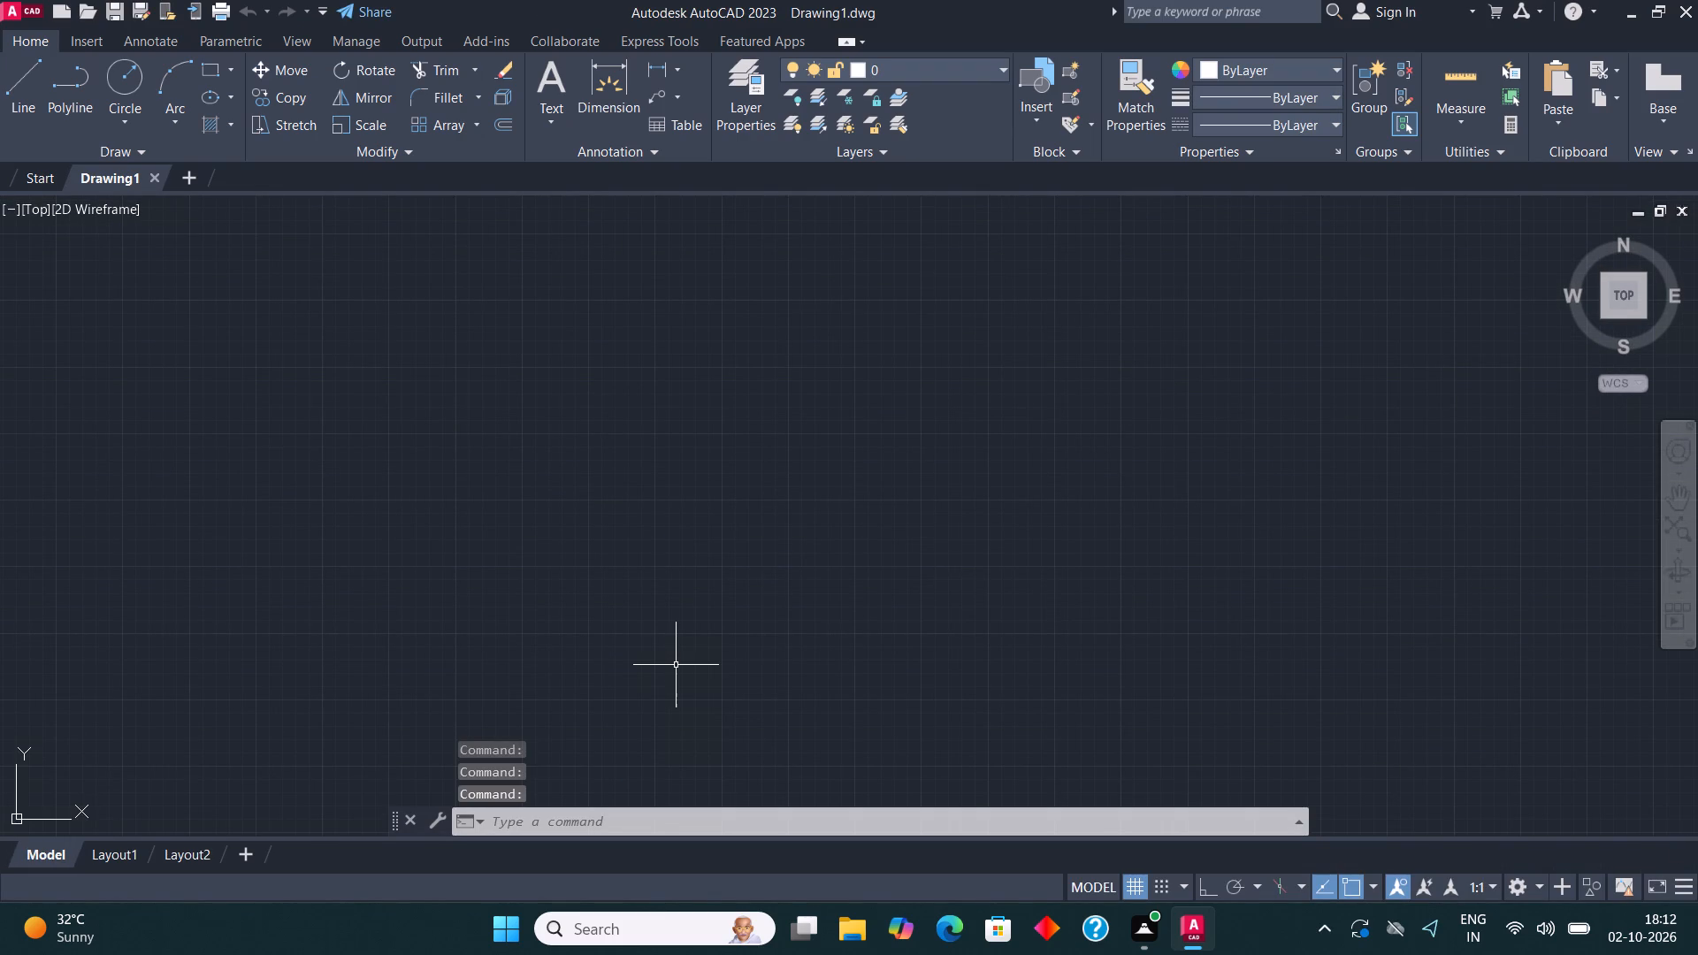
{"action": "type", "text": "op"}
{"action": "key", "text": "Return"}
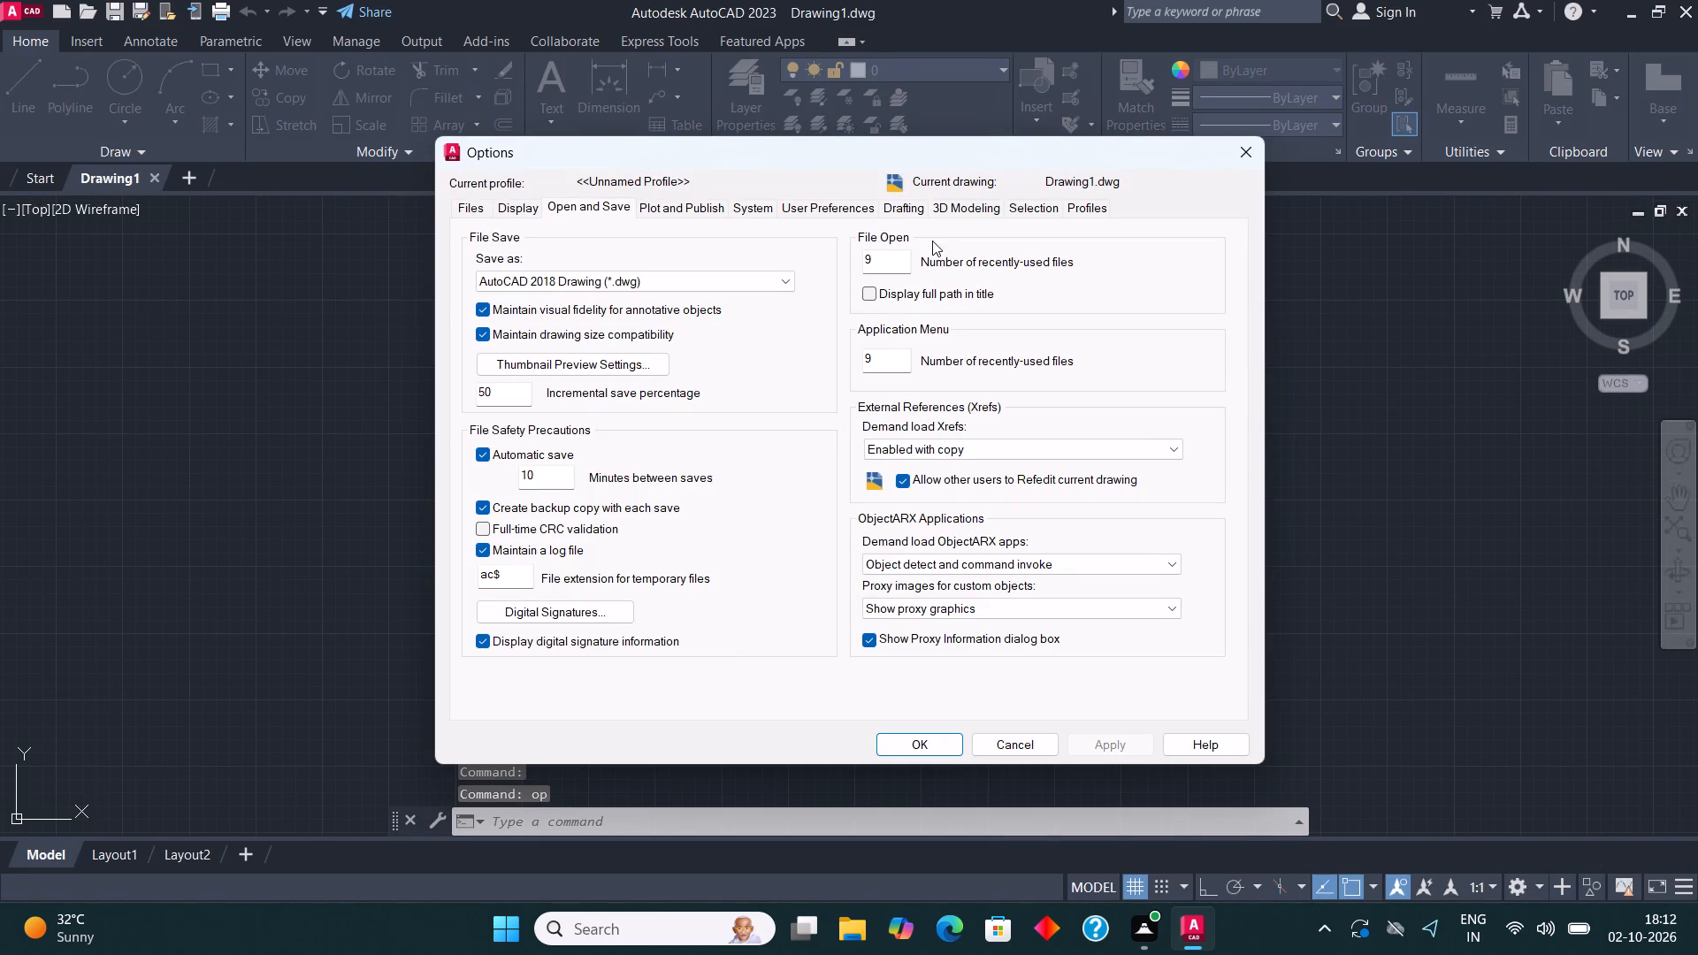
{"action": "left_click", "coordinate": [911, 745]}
Set the drawing units to Architectural length with 0'-0" precision and an insertion scale of Inches.
{"action": "type", "text": "un"}
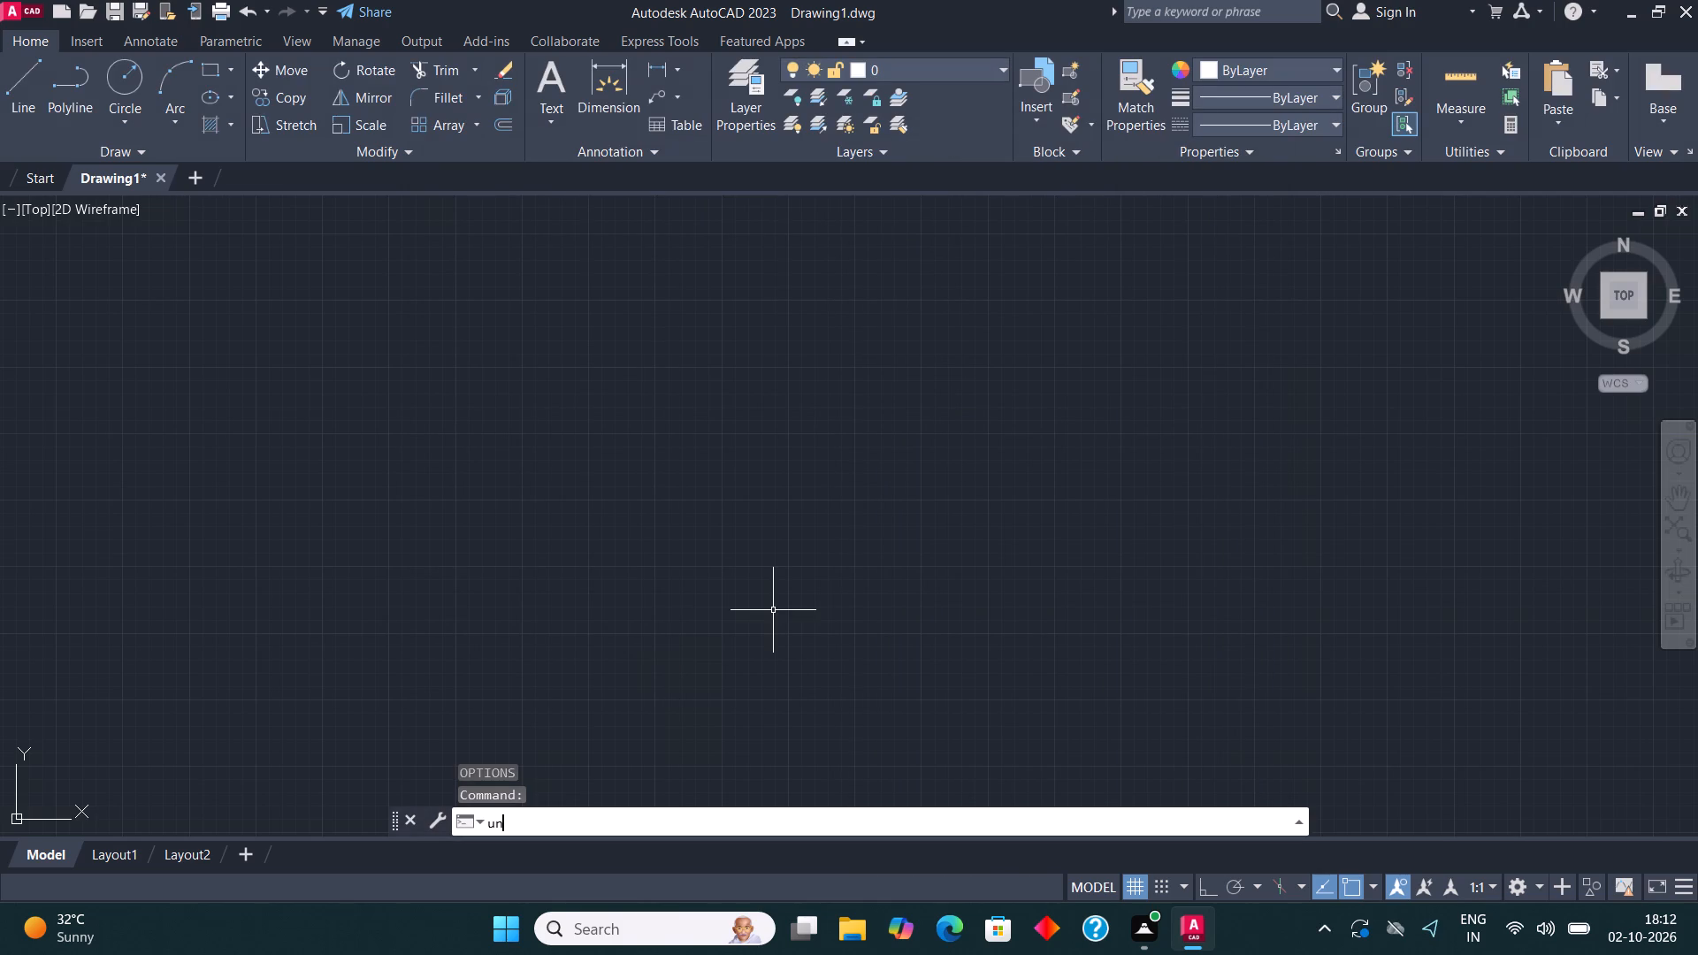
{"action": "key", "text": "Return"}
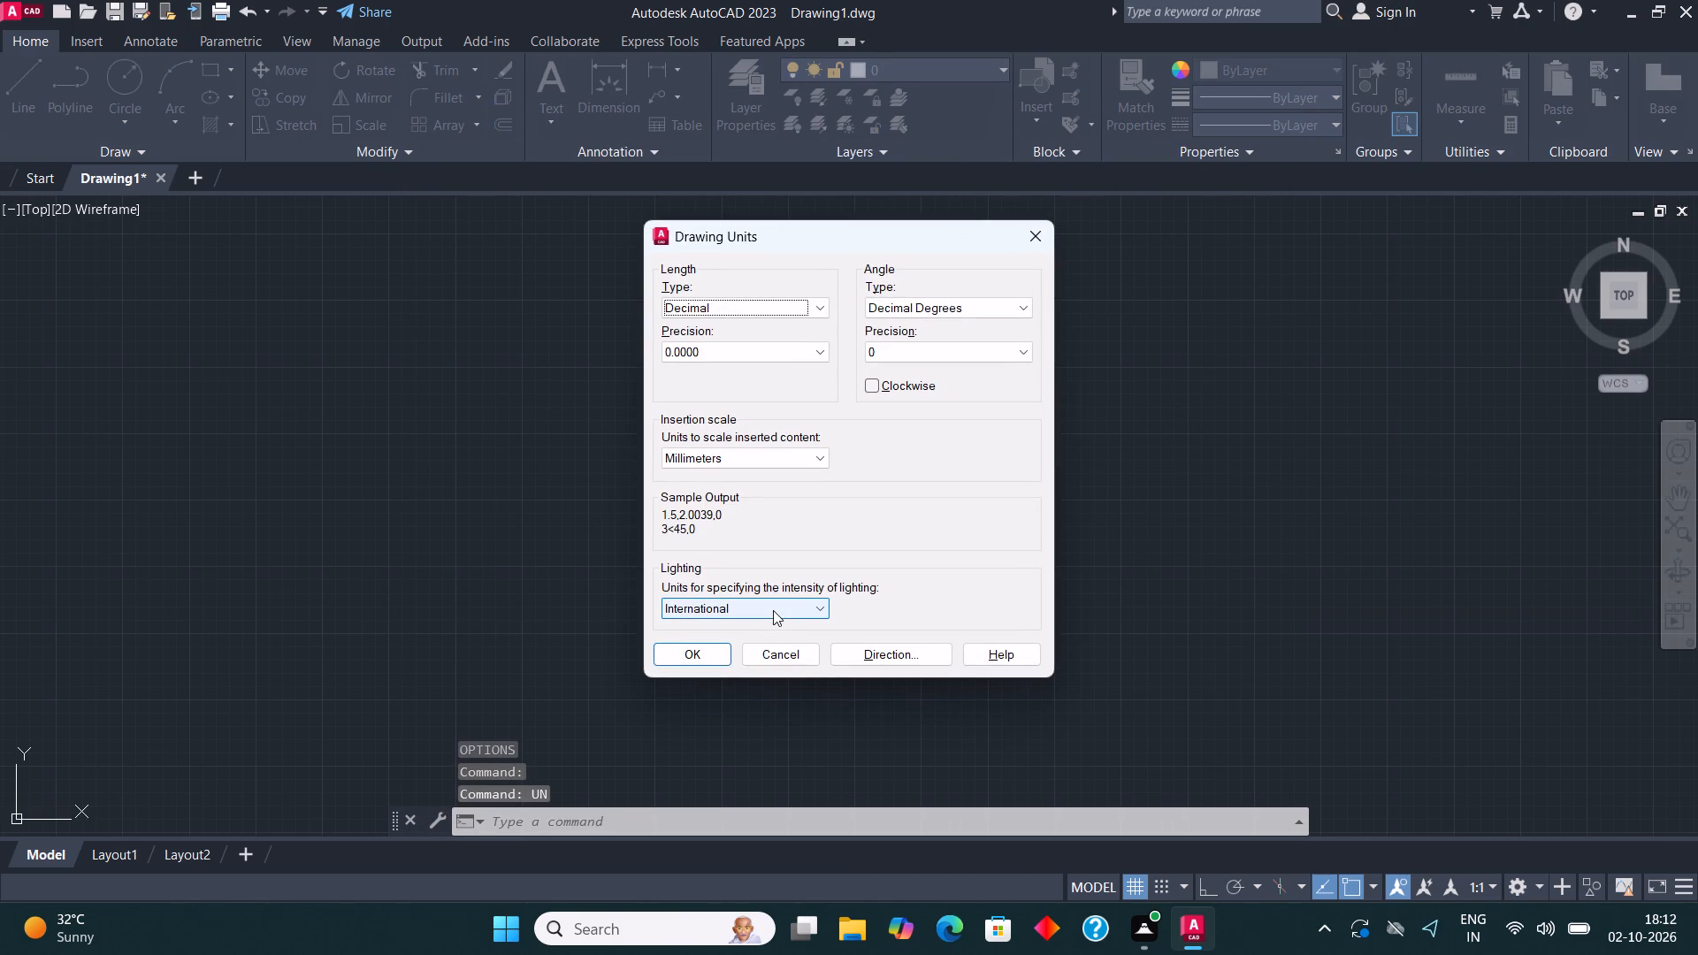
{"action": "left_click", "coordinate": [762, 302]}
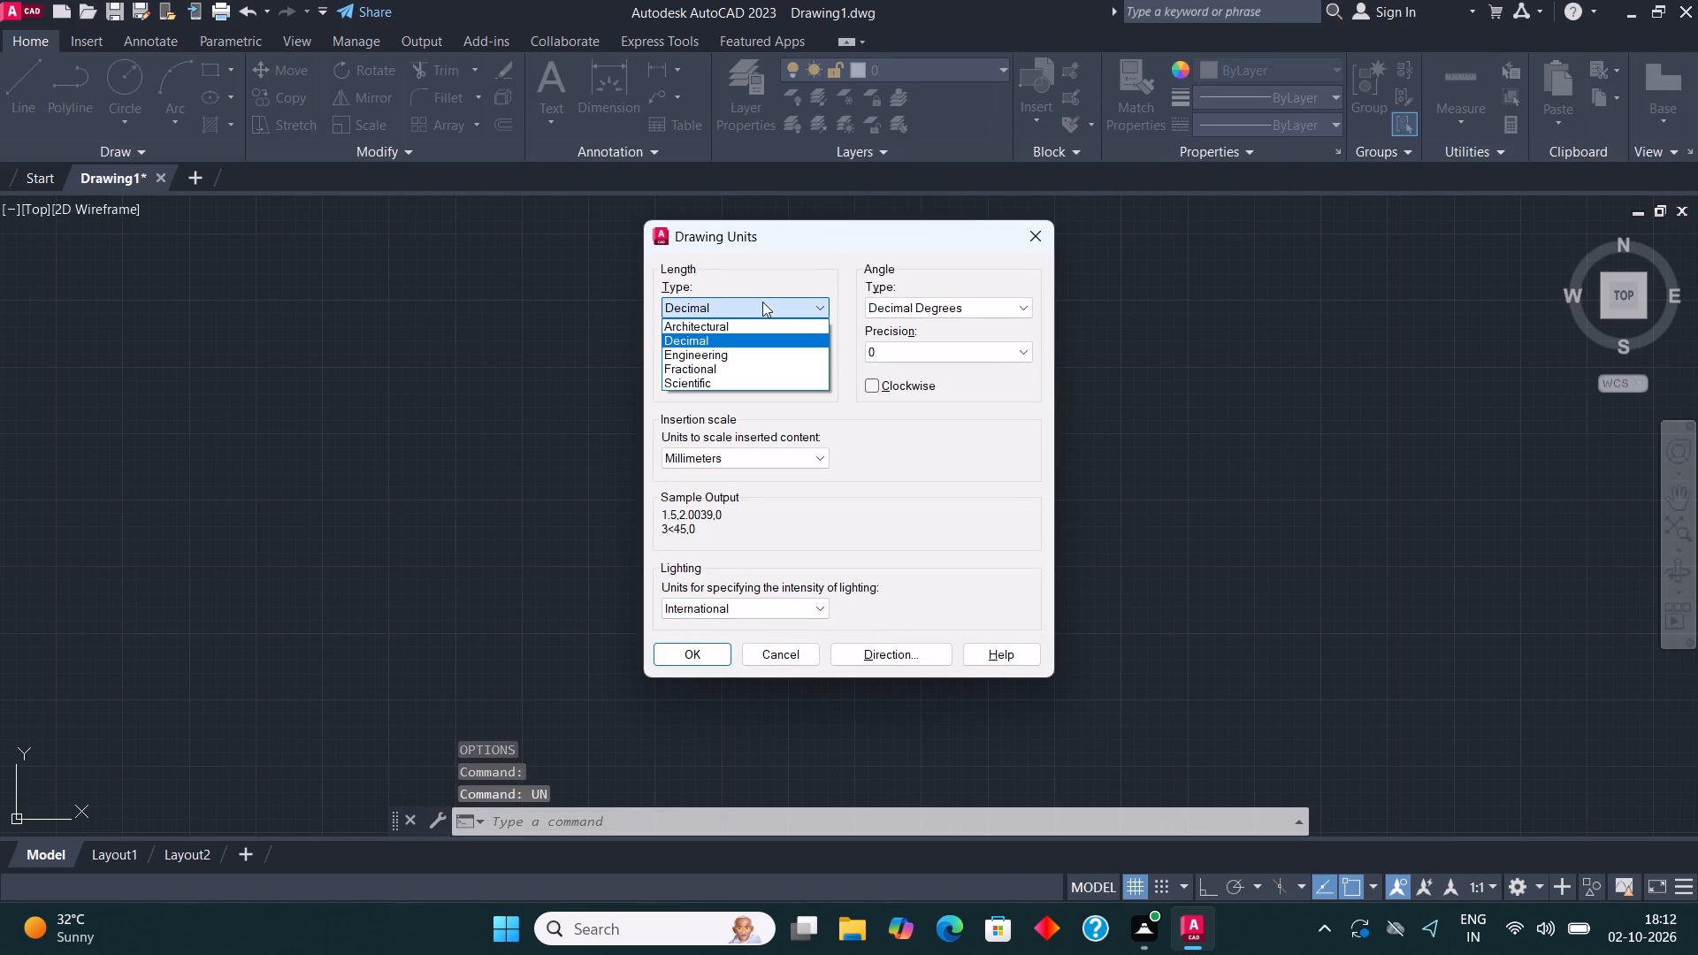
{"action": "left_click", "coordinate": [761, 328]}
{"action": "left_click", "coordinate": [762, 343]}
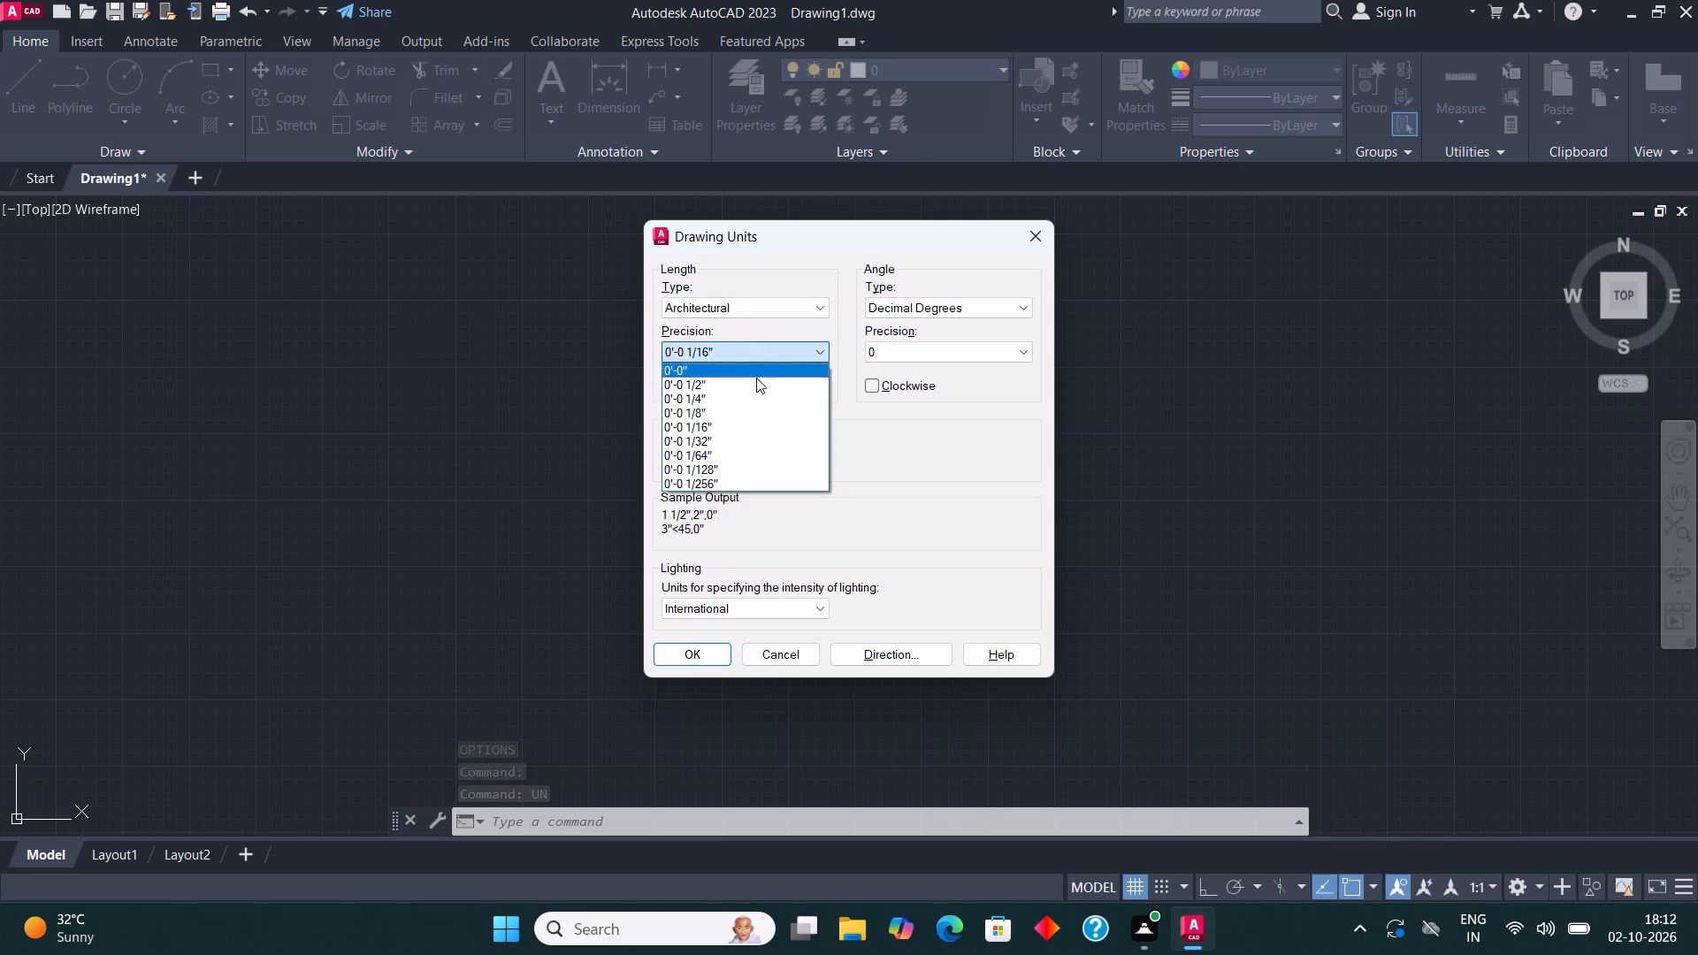
{"action": "left_click", "coordinate": [746, 357]}
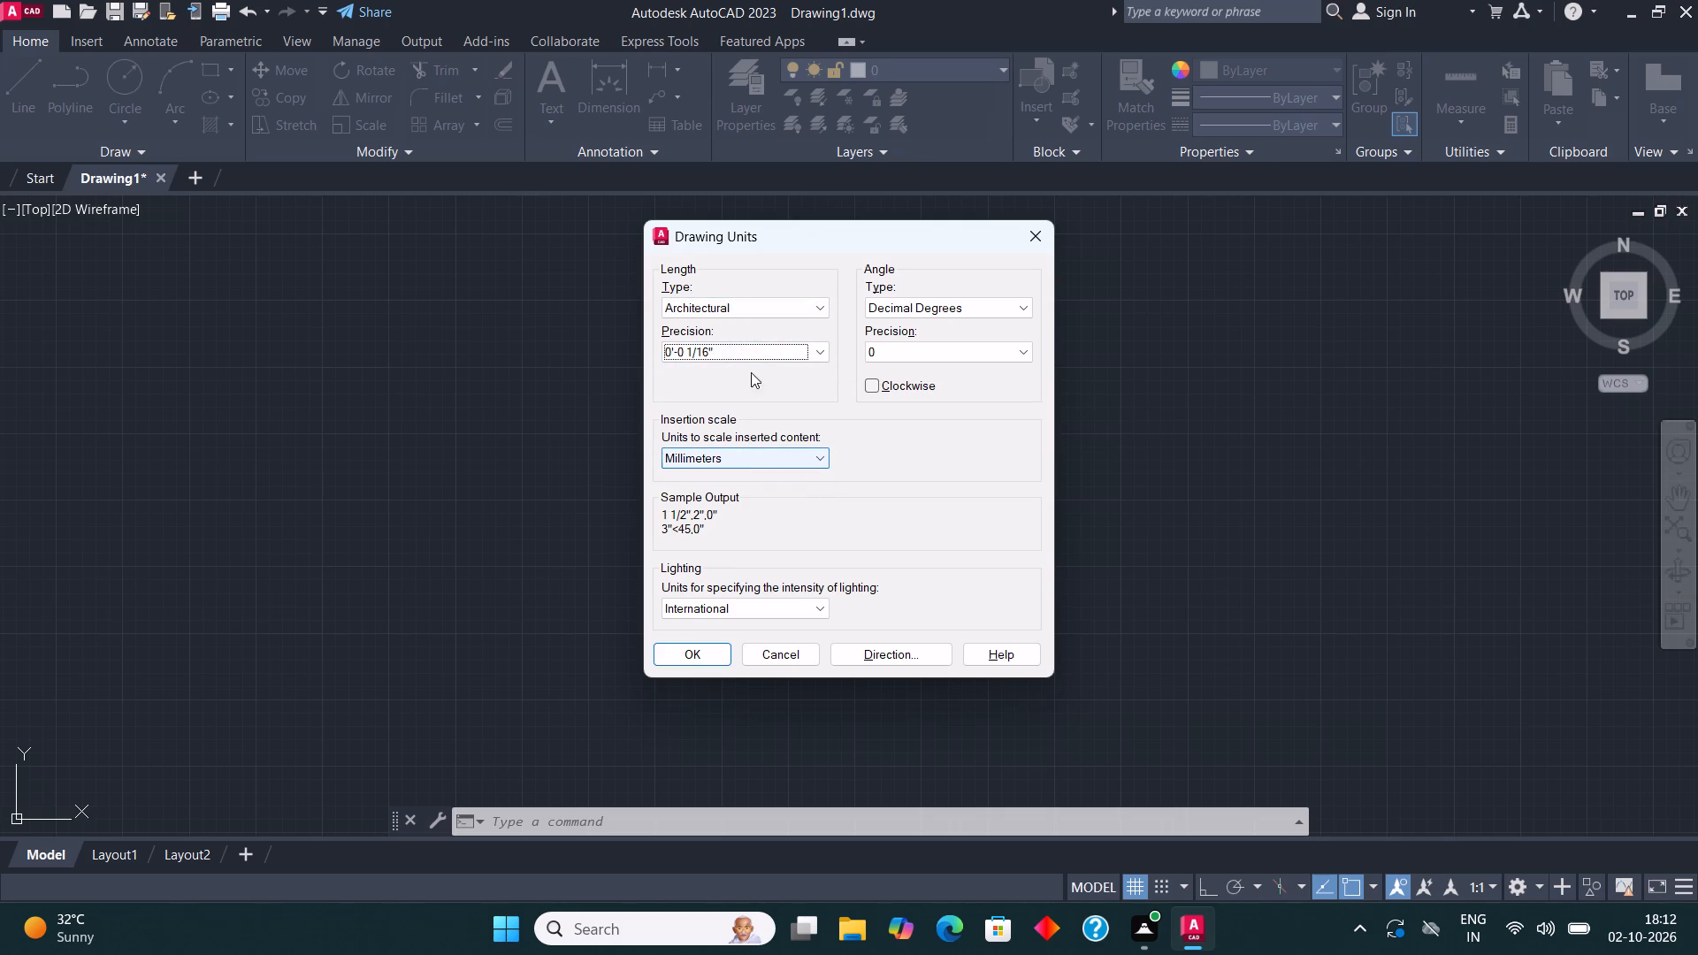
{"action": "left_click", "coordinate": [754, 360]}
{"action": "left_click", "coordinate": [738, 371]}
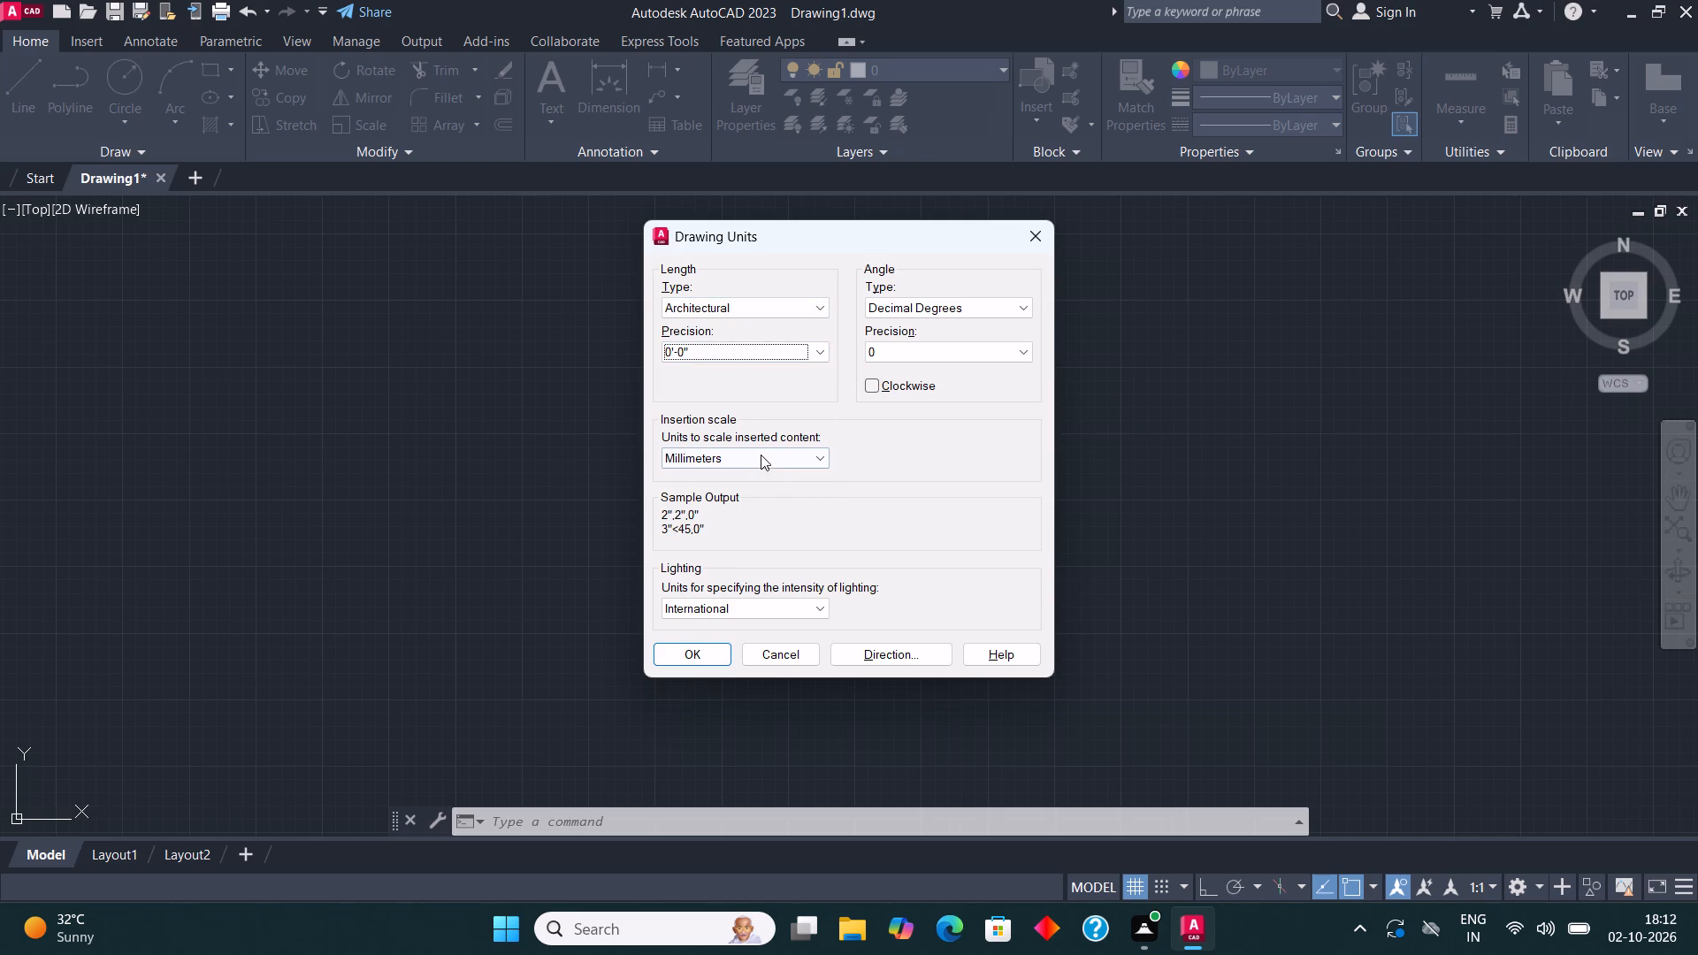
{"action": "left_click", "coordinate": [761, 458]}
{"action": "left_click", "coordinate": [738, 493]}
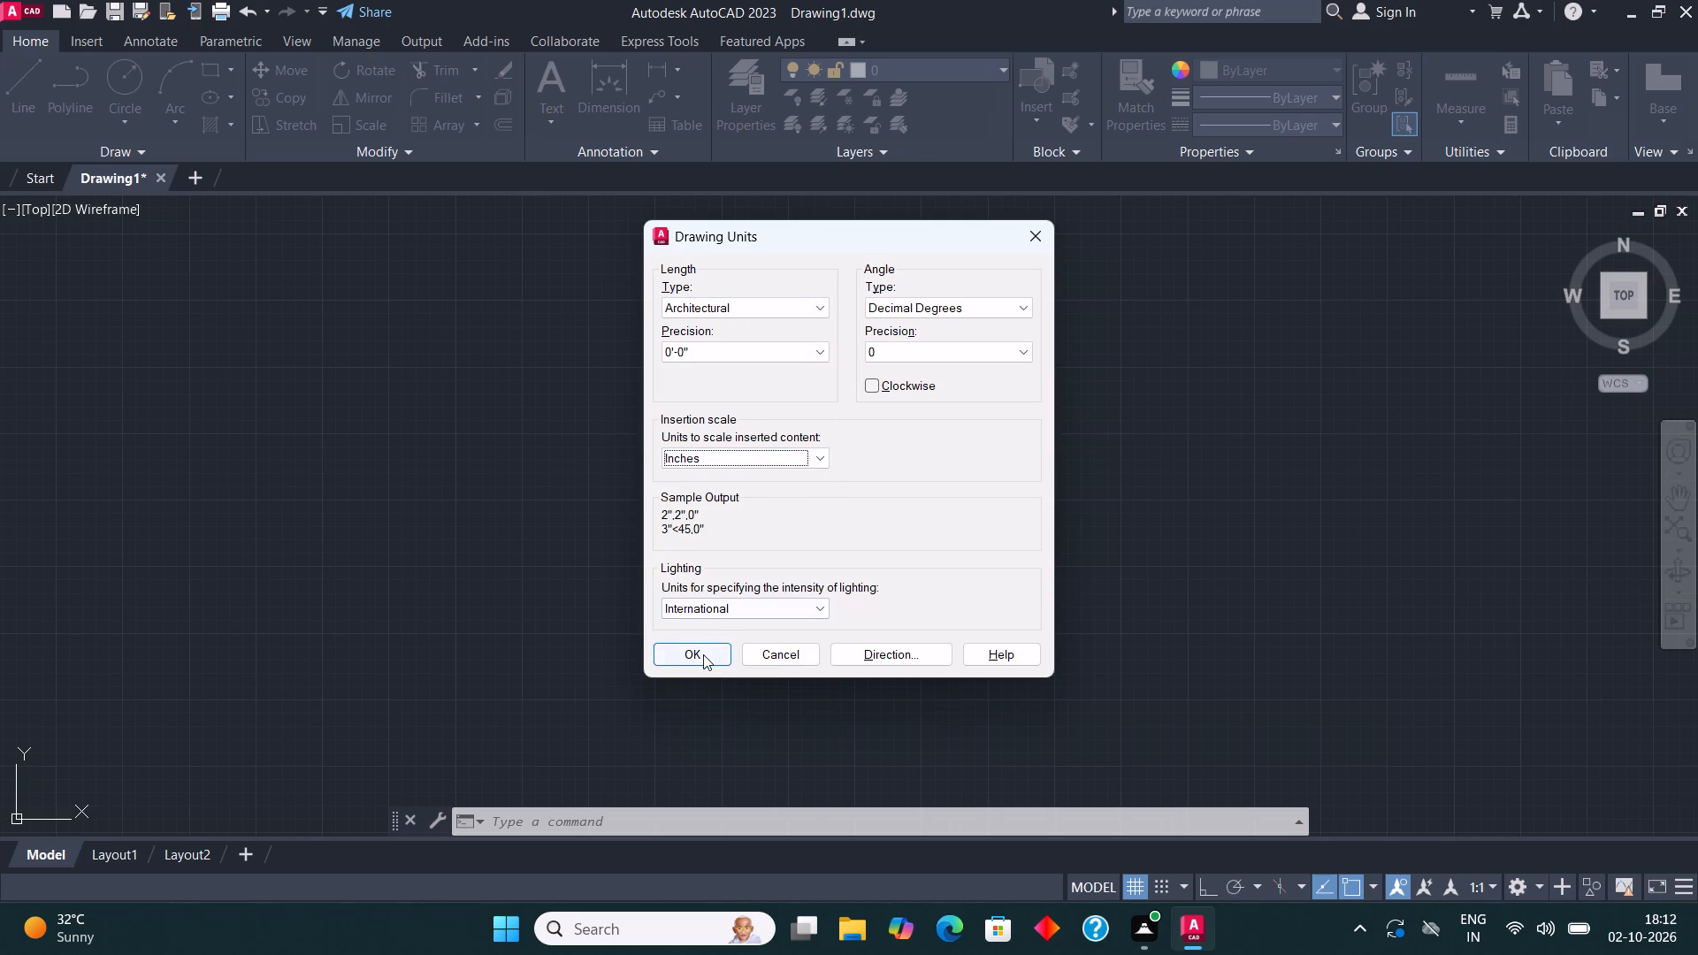
{"action": "left_click", "coordinate": [703, 654]}
Modify the ISO-25 dimension style so its primary units use the Architectural format with 0'-0" precision.
{"action": "type", "text": "dim"}
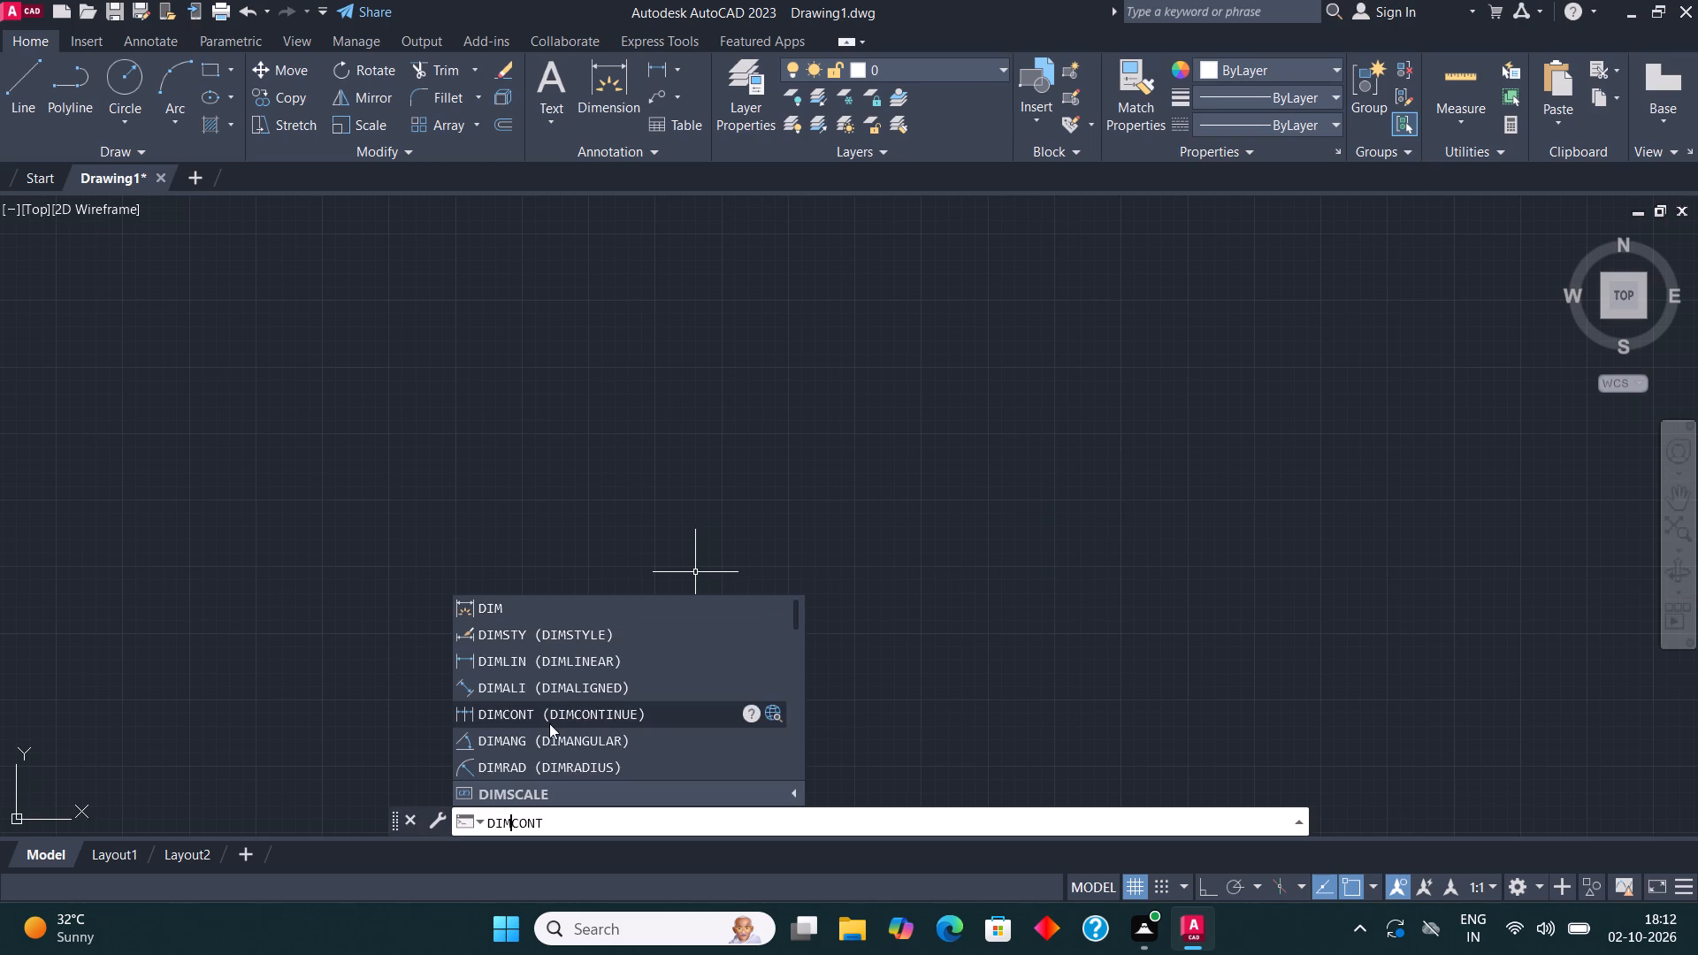
{"action": "left_click", "coordinate": [616, 634]}
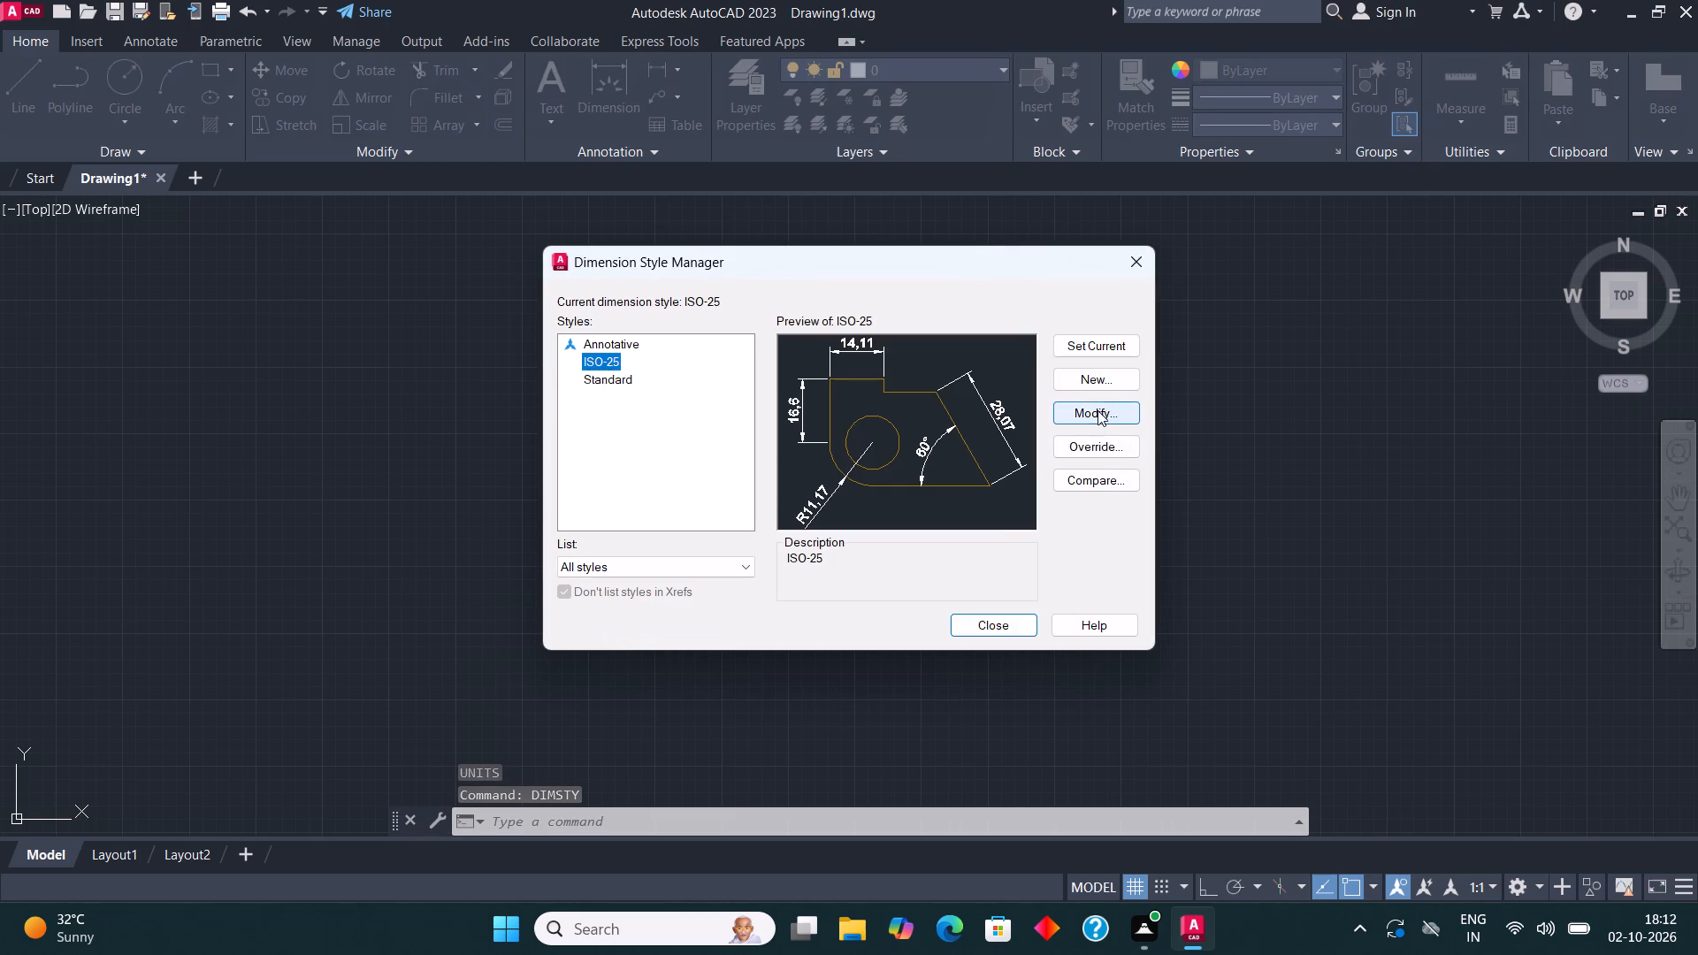
{"action": "left_click", "coordinate": [1096, 416]}
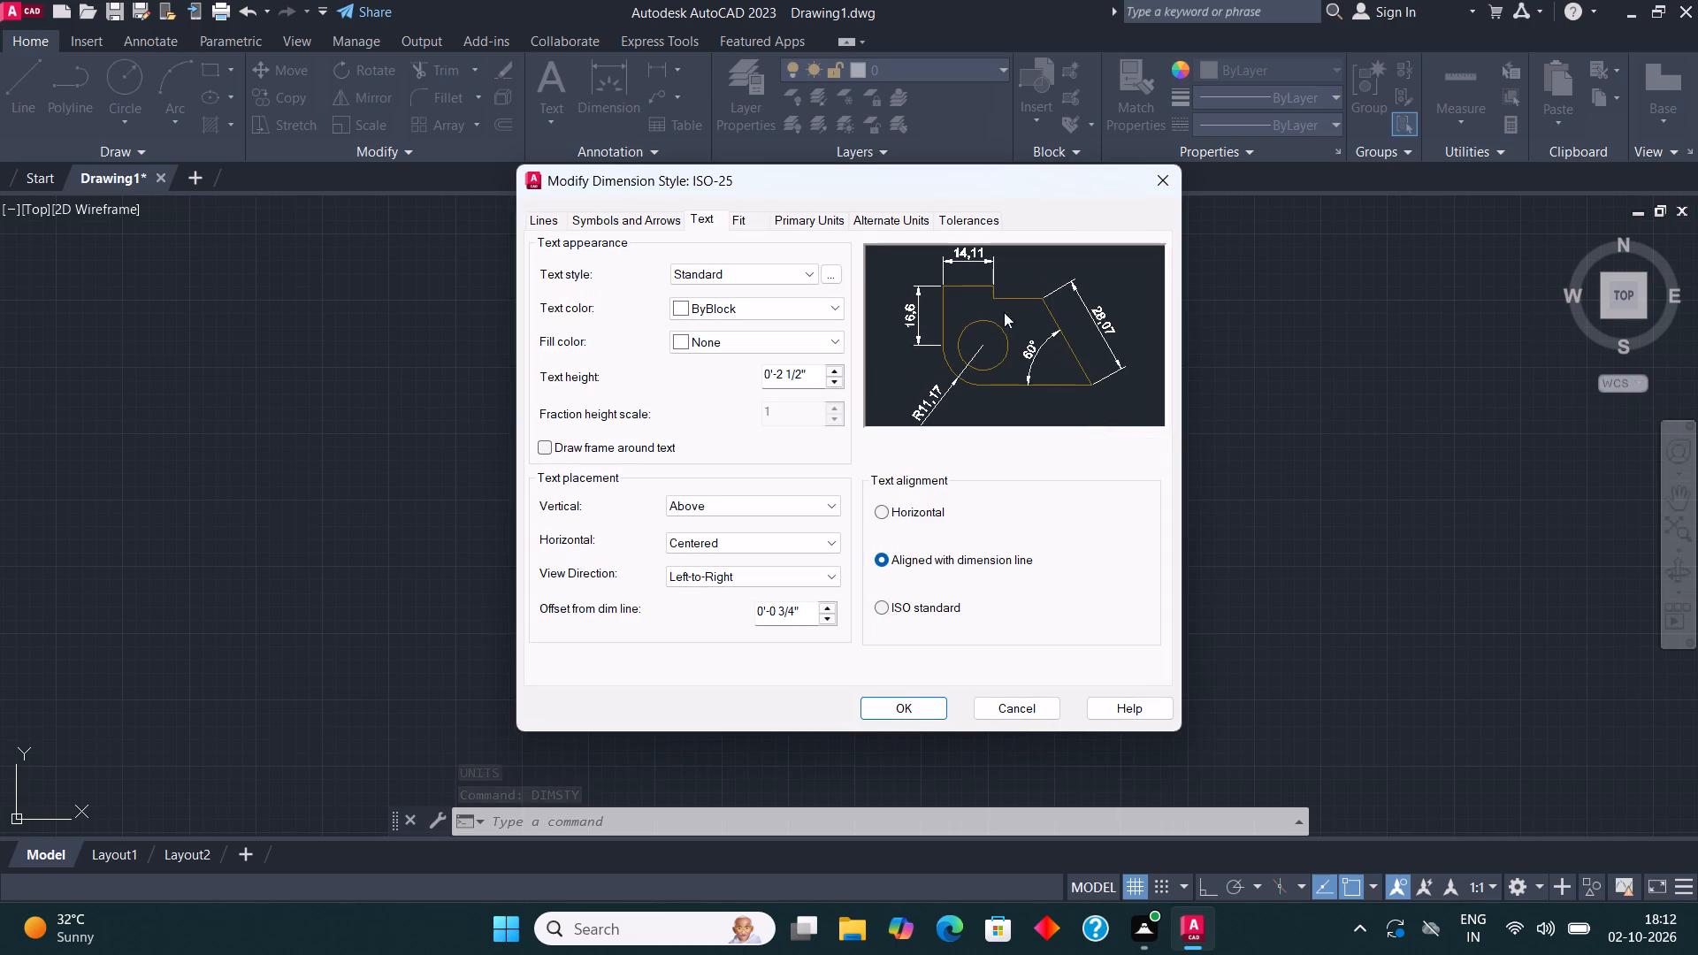
{"action": "left_click", "coordinate": [811, 218]}
{"action": "left_click", "coordinate": [762, 262]}
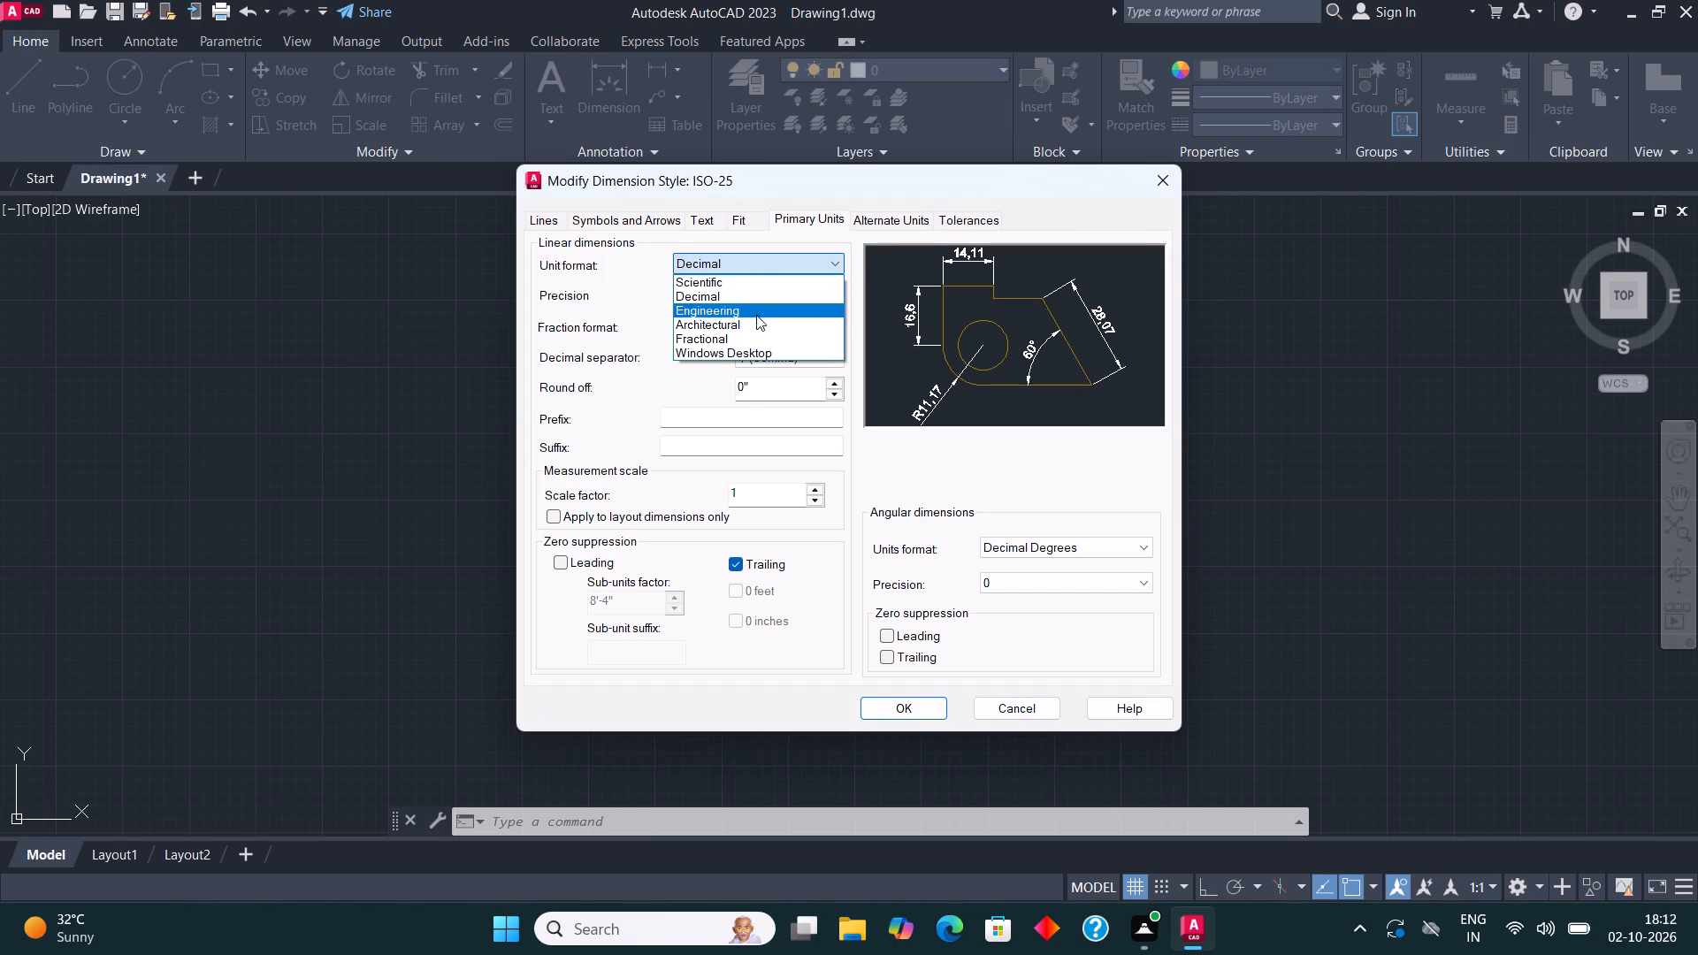
{"action": "left_click", "coordinate": [756, 331]}
{"action": "left_click", "coordinate": [753, 300]}
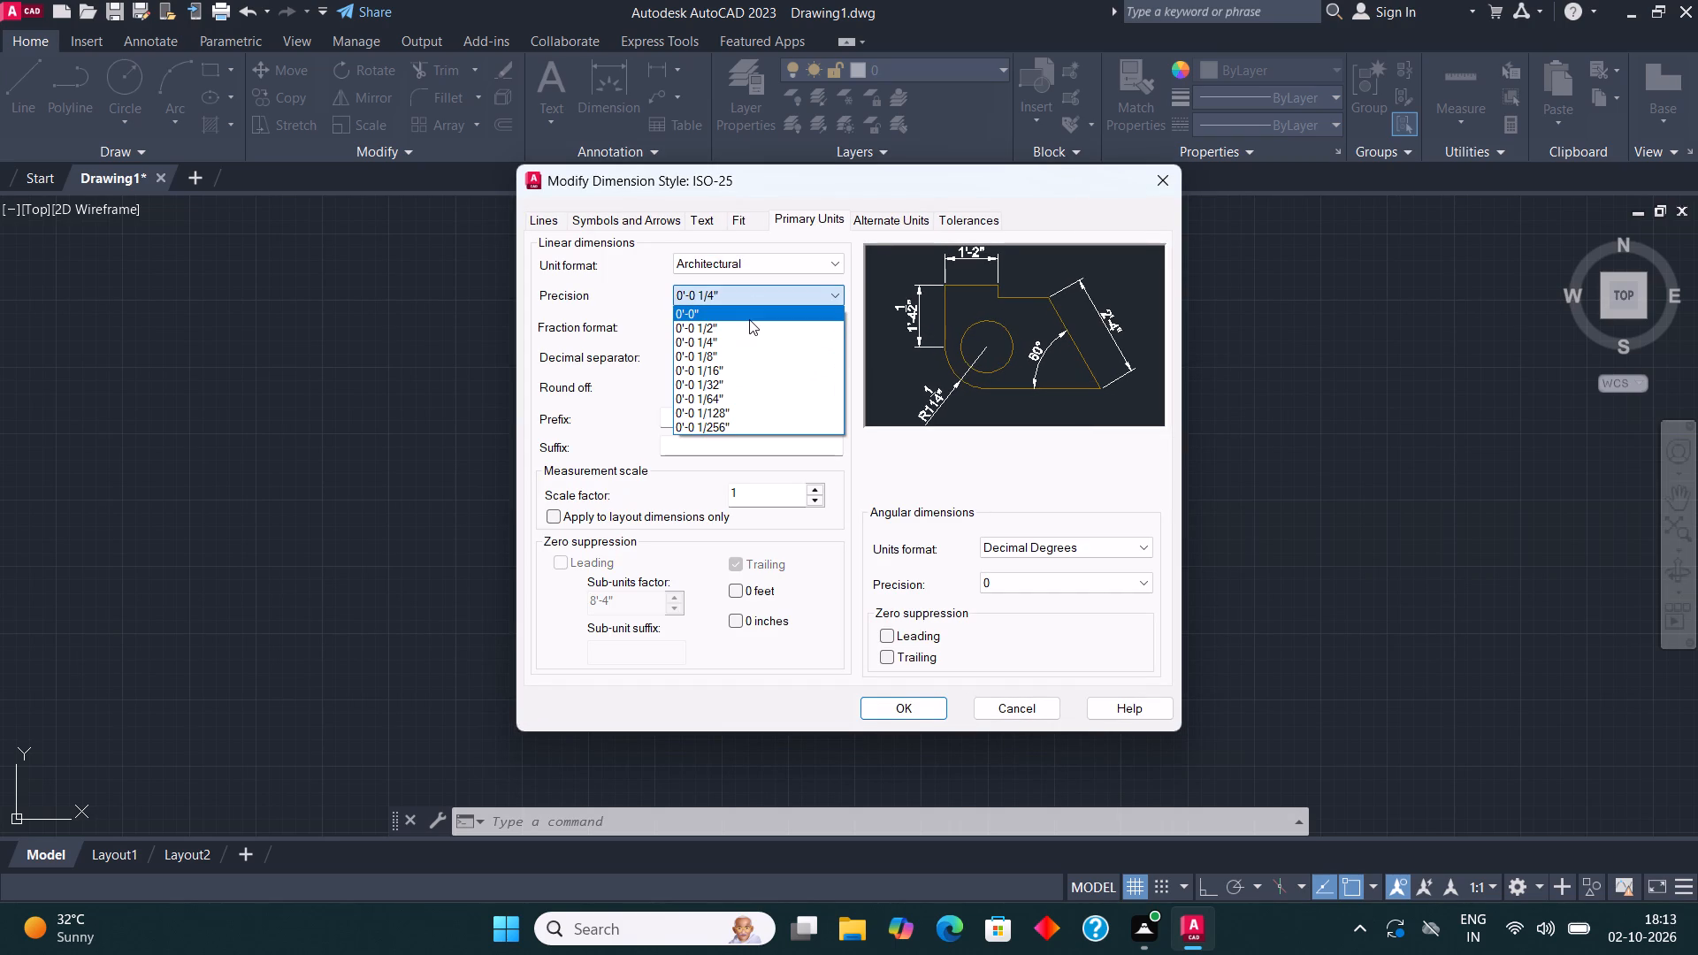
{"action": "left_click", "coordinate": [749, 319]}
Set the ISO-25 dimension text height to 10", make the style current and close the Dimension Style Manager.
{"action": "left_click", "coordinate": [715, 206]}
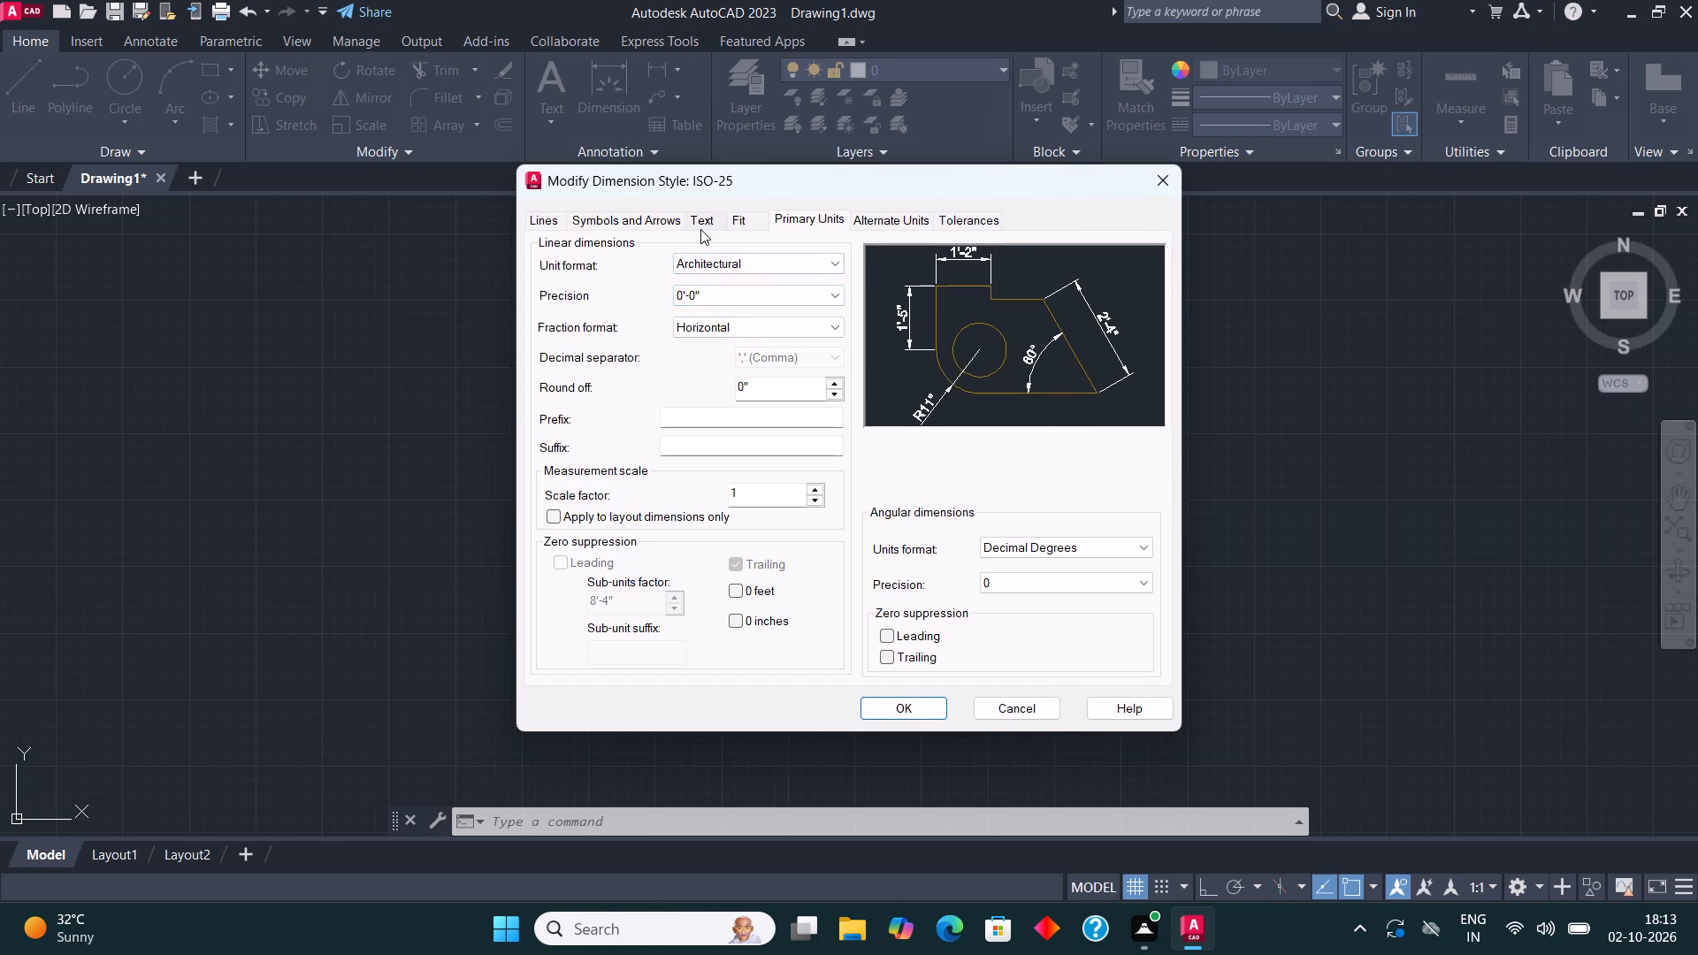
{"action": "left_click", "coordinate": [700, 229]}
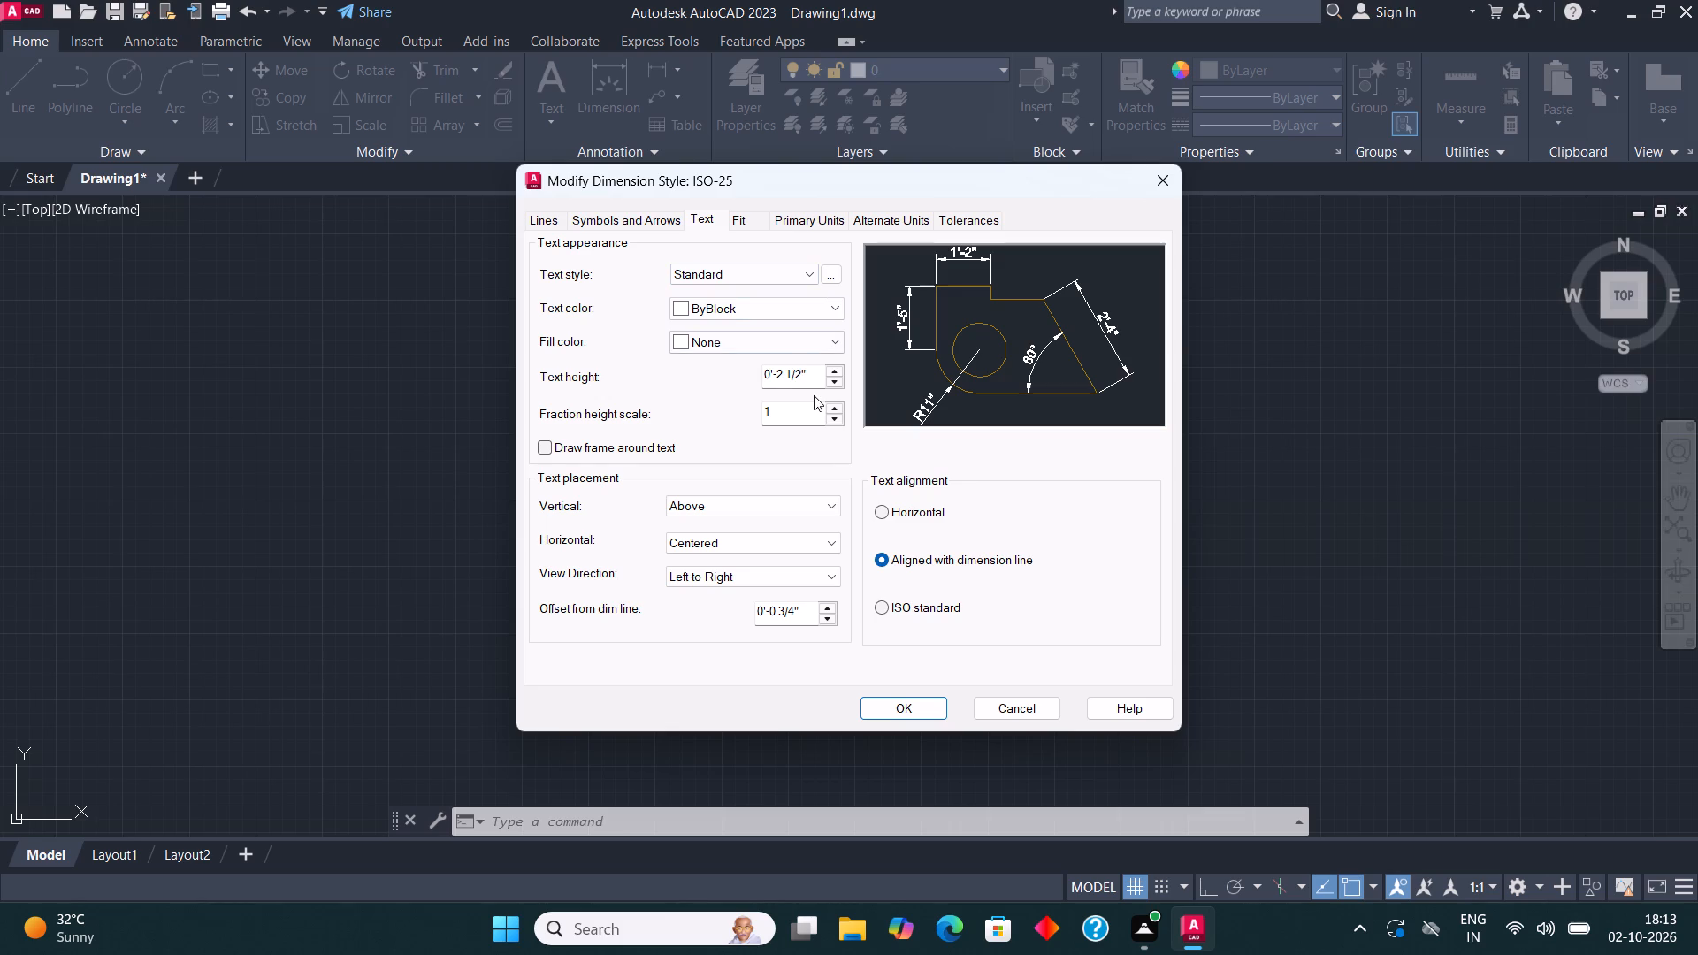
{"action": "left_click_drag", "start_coordinate": [810, 376], "coordinate": [732, 363]}
{"action": "type", "text": "10\""}
{"action": "left_click", "coordinate": [894, 712]}
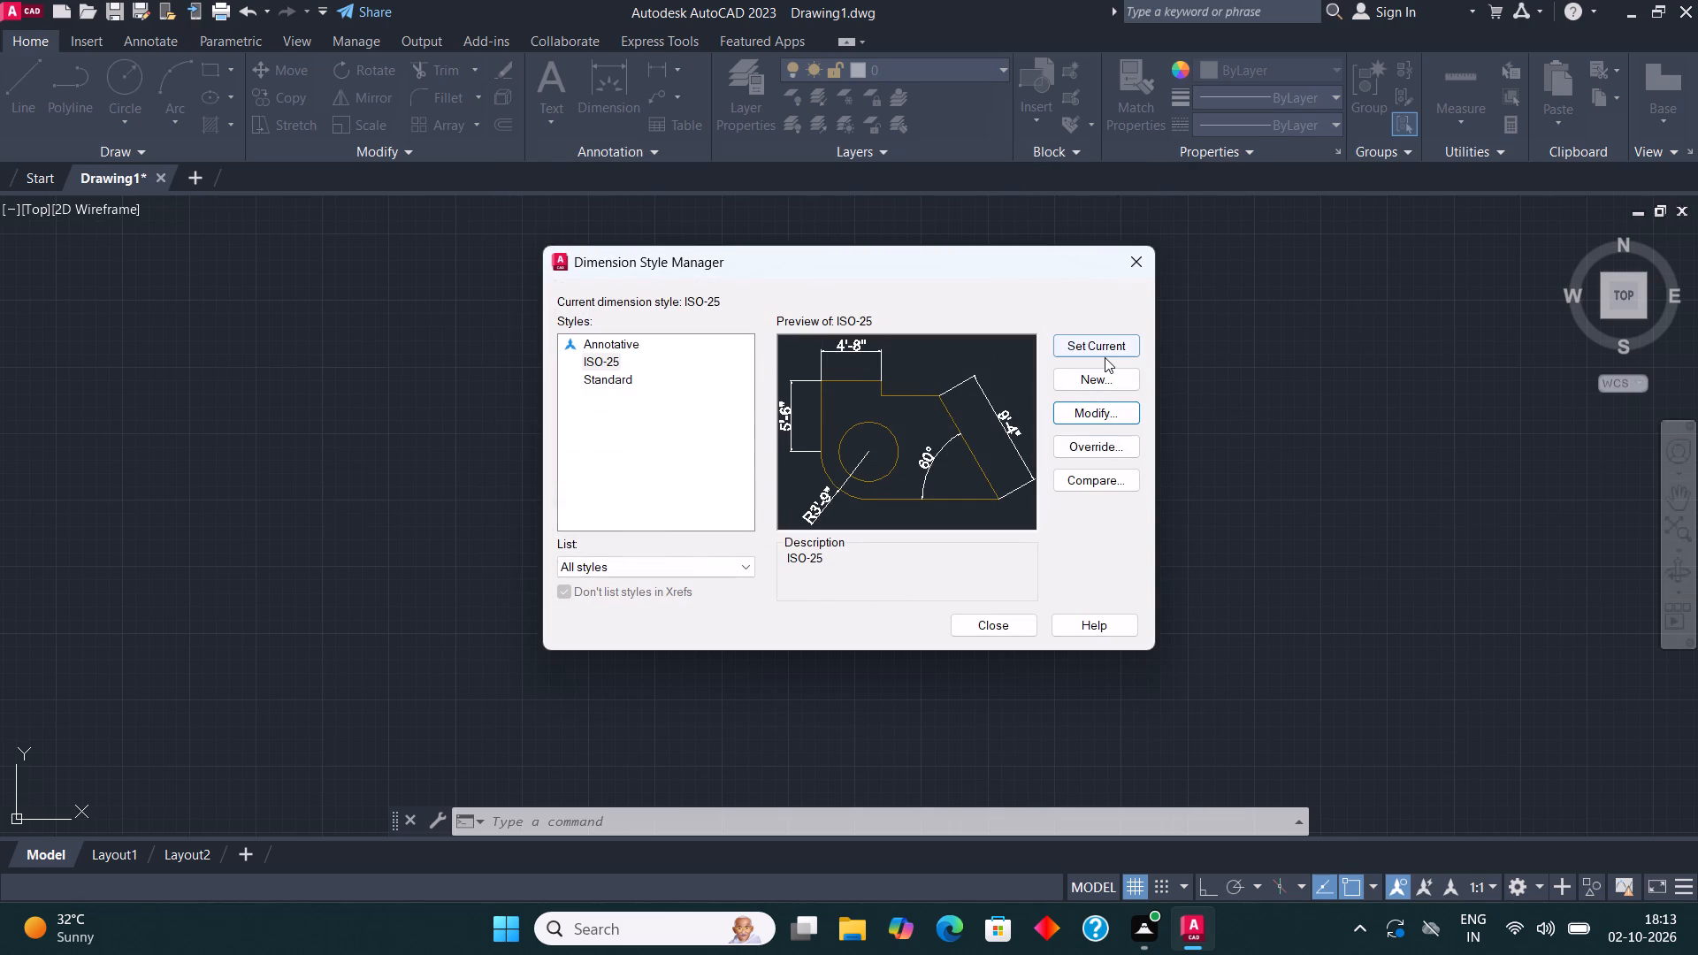
{"action": "left_click", "coordinate": [1105, 357]}
{"action": "left_click", "coordinate": [1008, 627]}
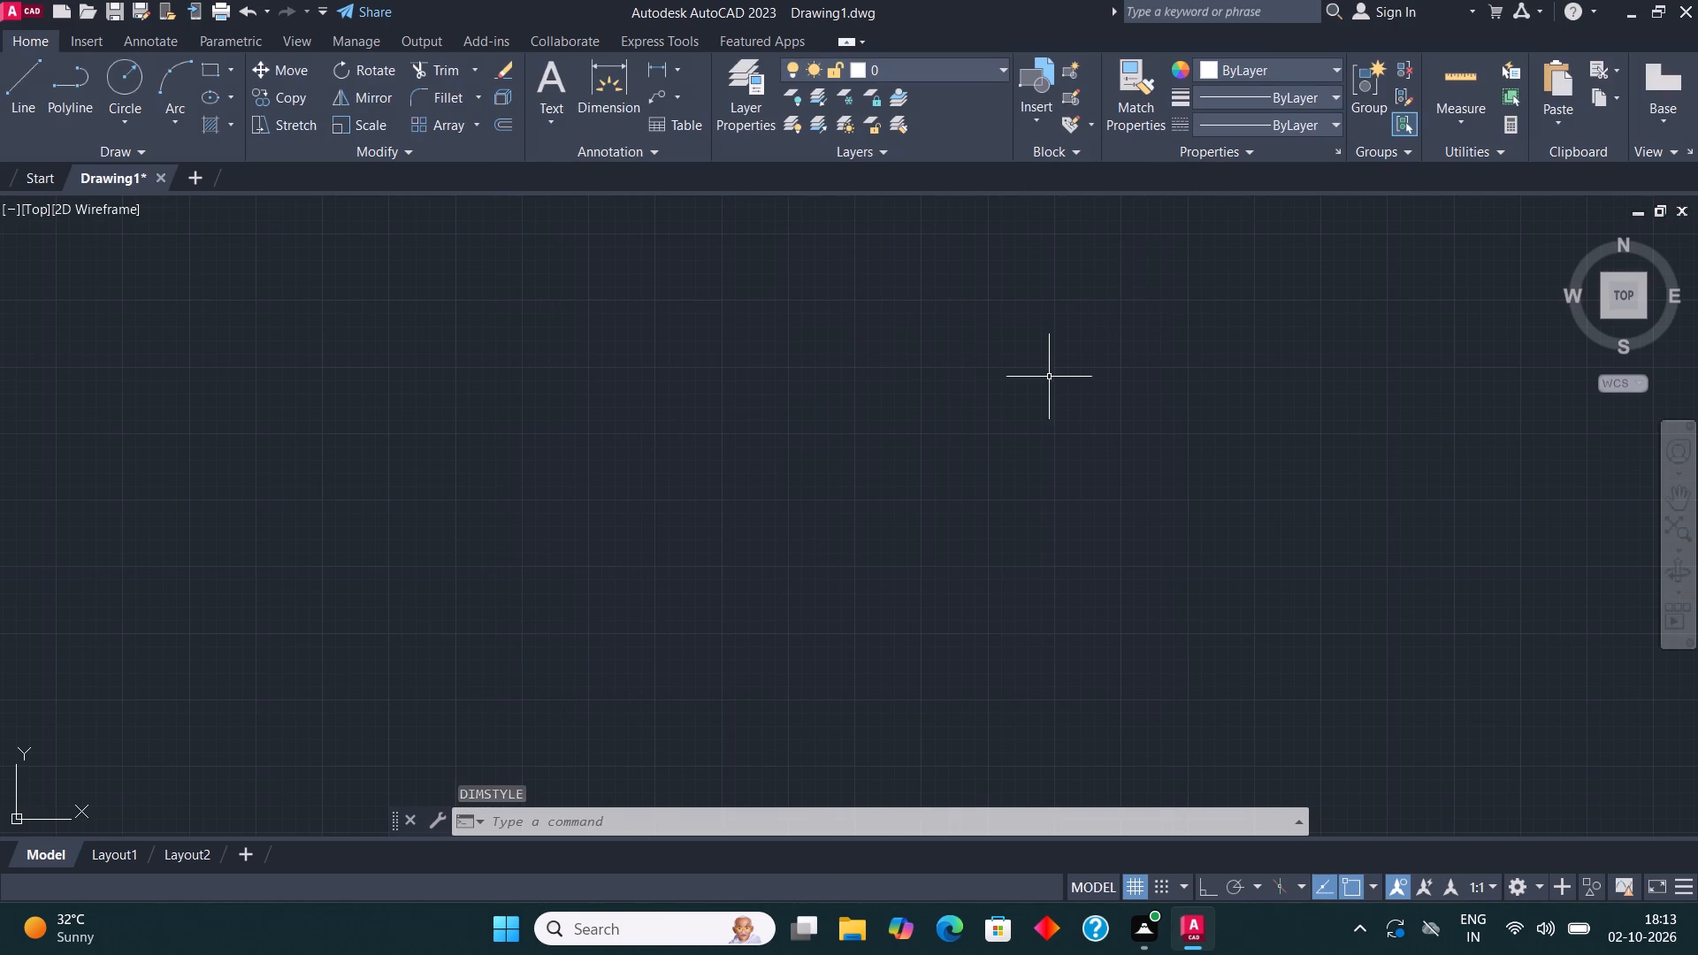
With Ortho on, draw a closed rectangular outline from lines, 60' wide and 35' high.
{"action": "middle_click_drag", "start_coordinate": [898, 447], "coordinate": [1141, 360]}
{"action": "scroll", "coordinate": [1117, 388], "scroll_direction": "down", "scroll_amount": 2}
{"action": "middle_click_drag", "start_coordinate": [783, 438], "coordinate": [565, 539]}
{"action": "scroll", "coordinate": [565, 539], "scroll_direction": "up", "scroll_amount": 1}
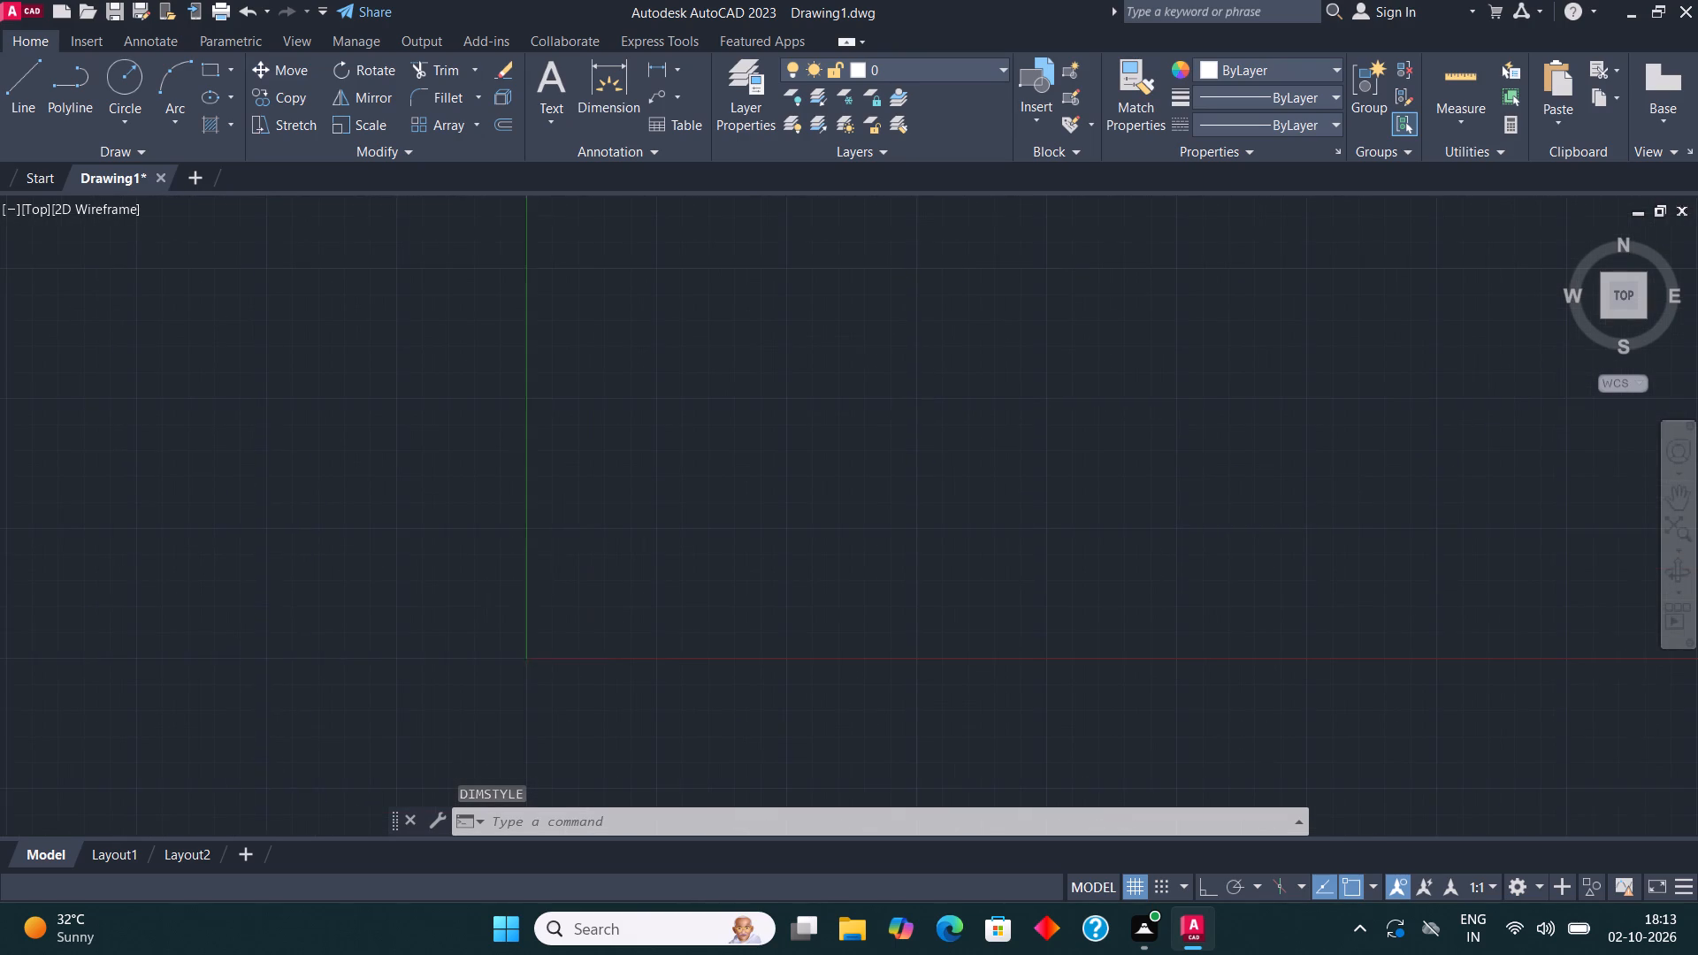
{"action": "scroll", "coordinate": [565, 539], "scroll_direction": "up", "scroll_amount": 1}
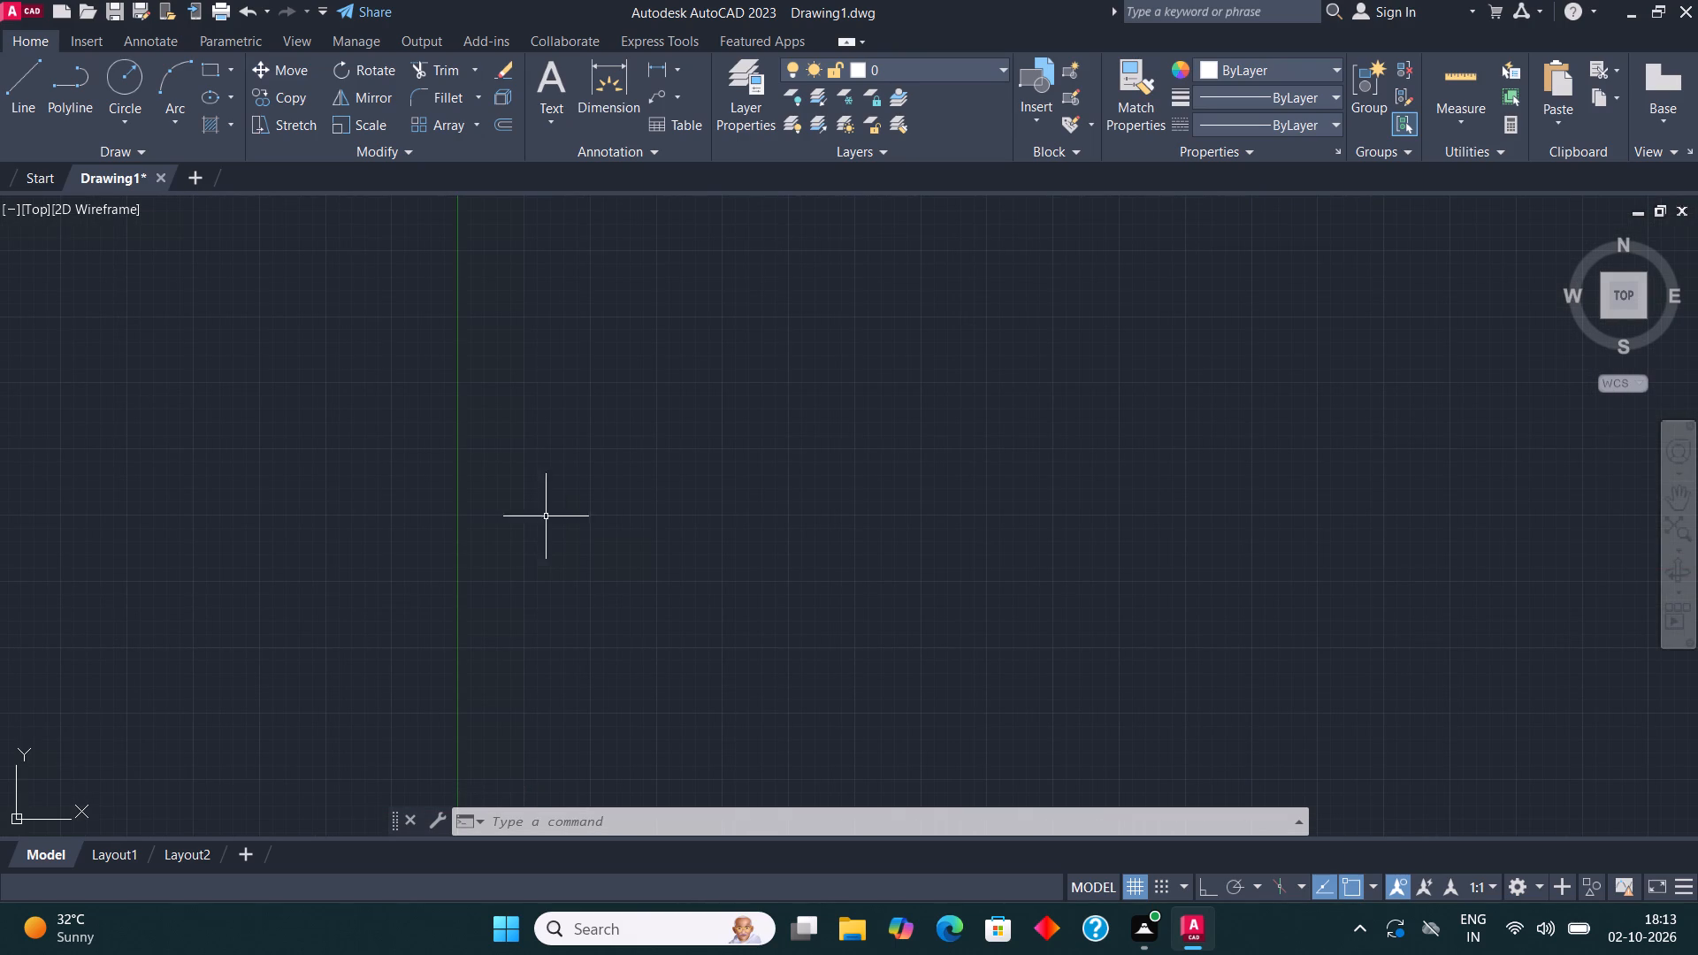
{"action": "left_click", "coordinate": [32, 73]}
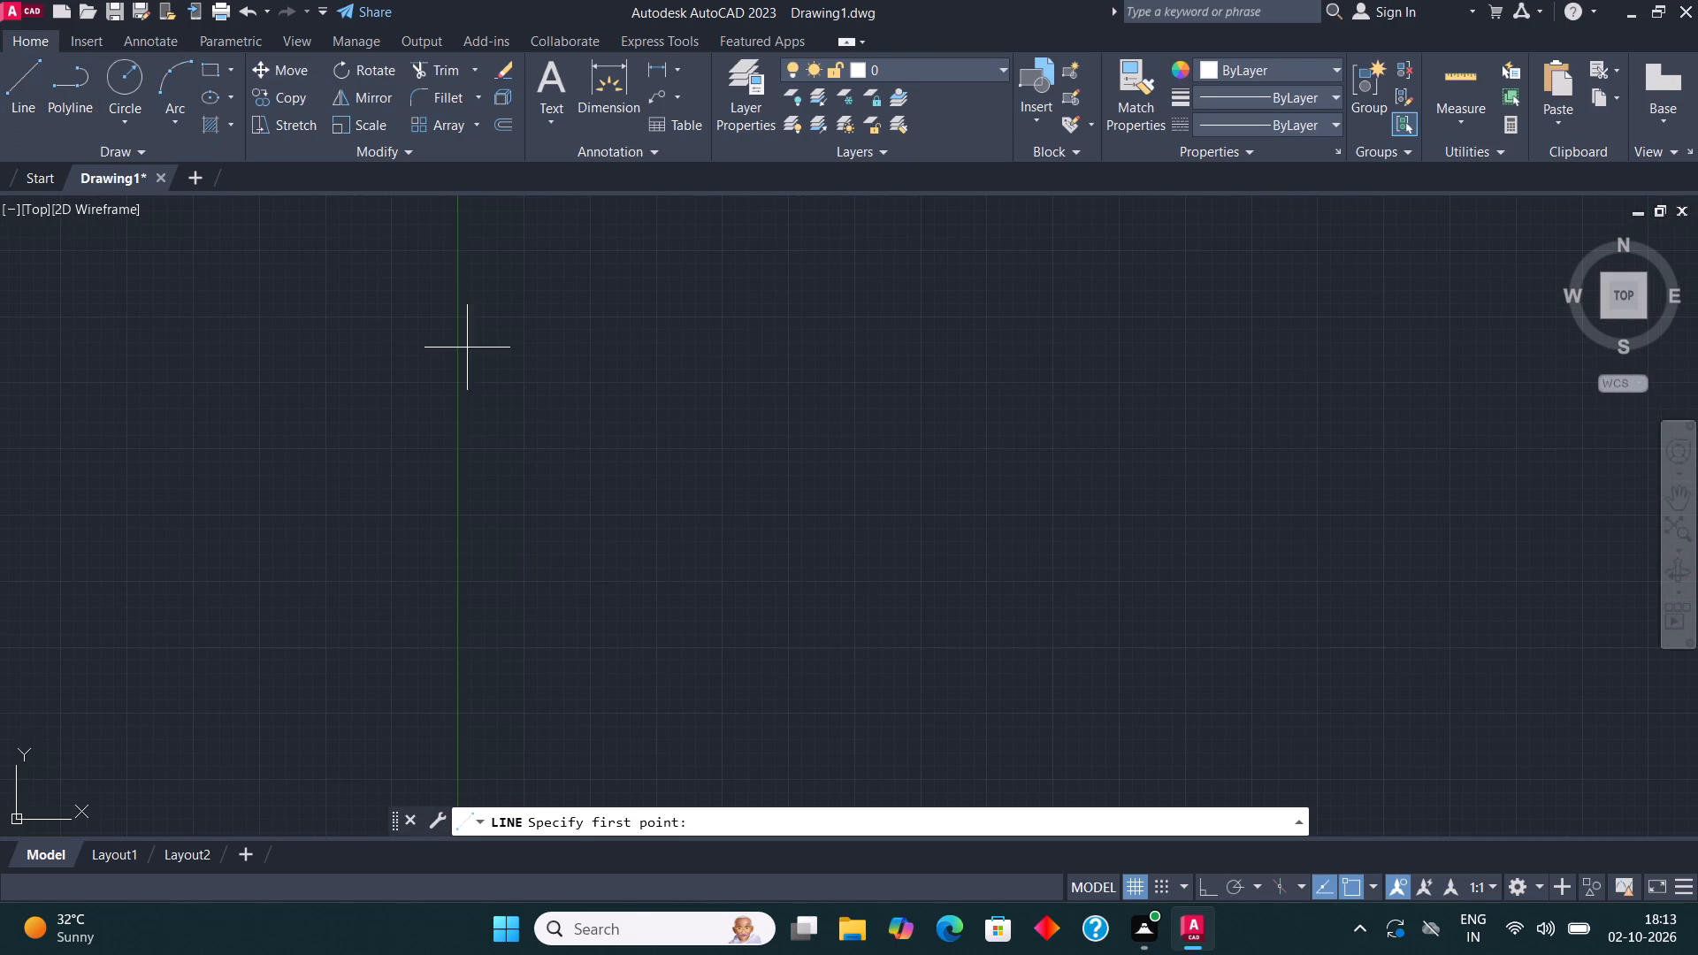
{"action": "left_click", "coordinate": [626, 432]}
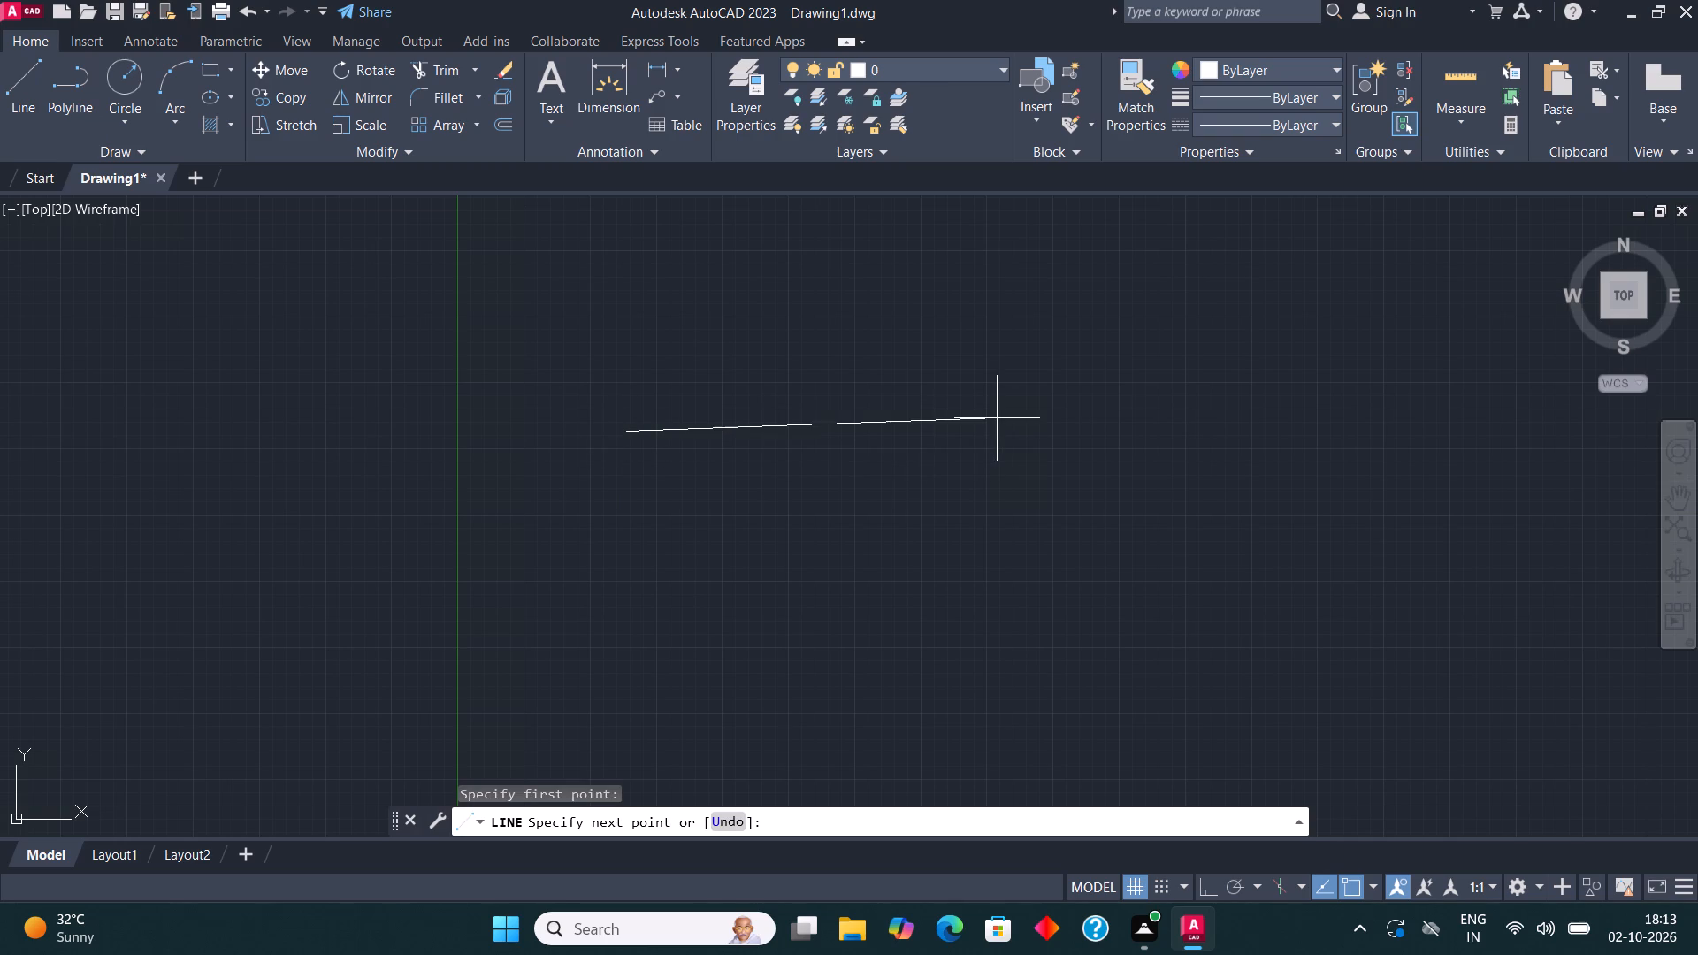
{"action": "key", "text": "F8"}
{"action": "type", "text": "60'"}
{"action": "key", "text": "Return"}
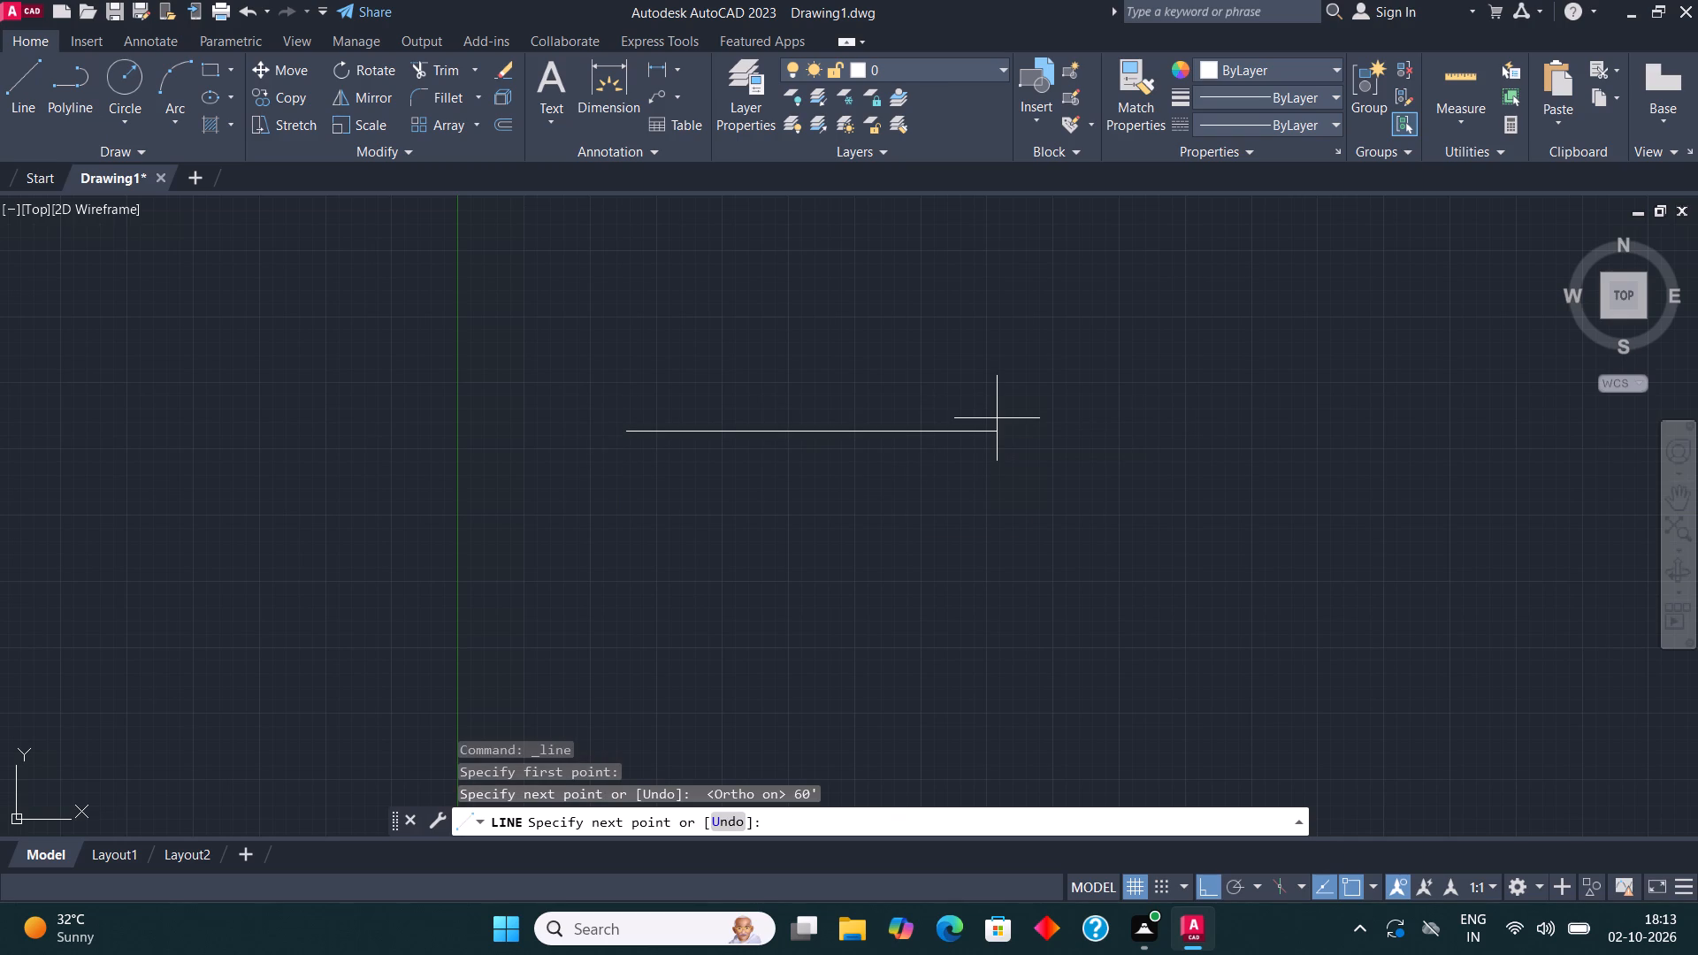
{"action": "type", "text": "35'"}
{"action": "key", "text": "Return"}
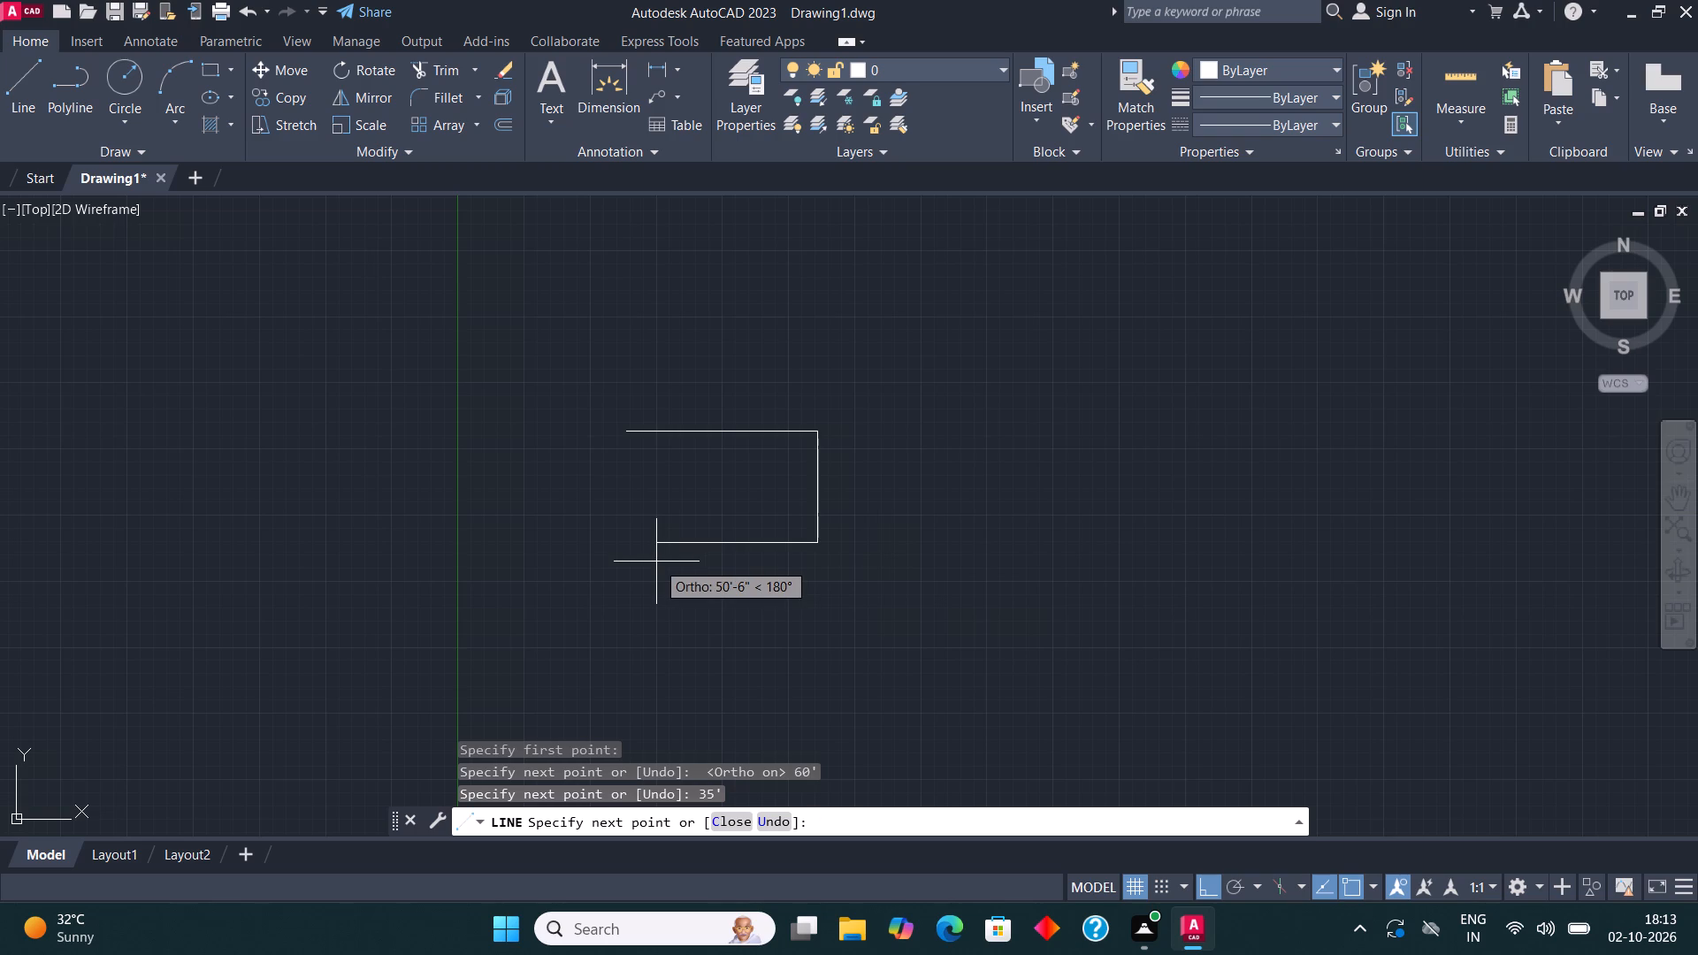
{"action": "type", "text": "60'"}
{"action": "key", "text": "Return"}
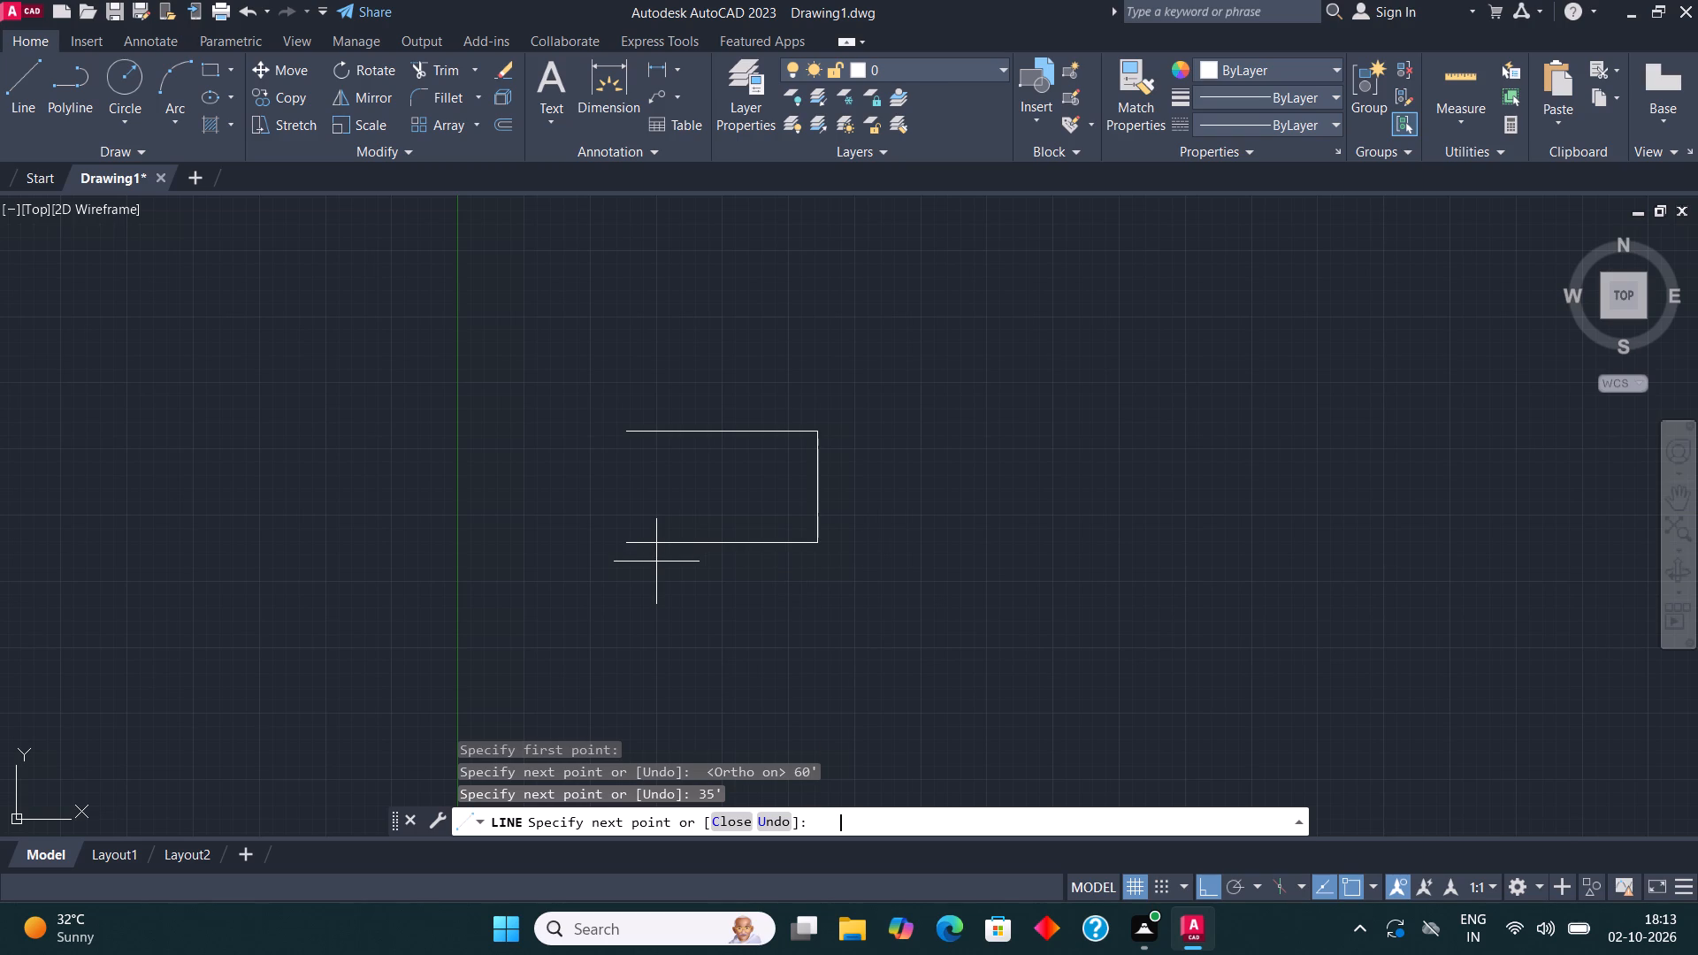
{"action": "left_click", "coordinate": [623, 436]}
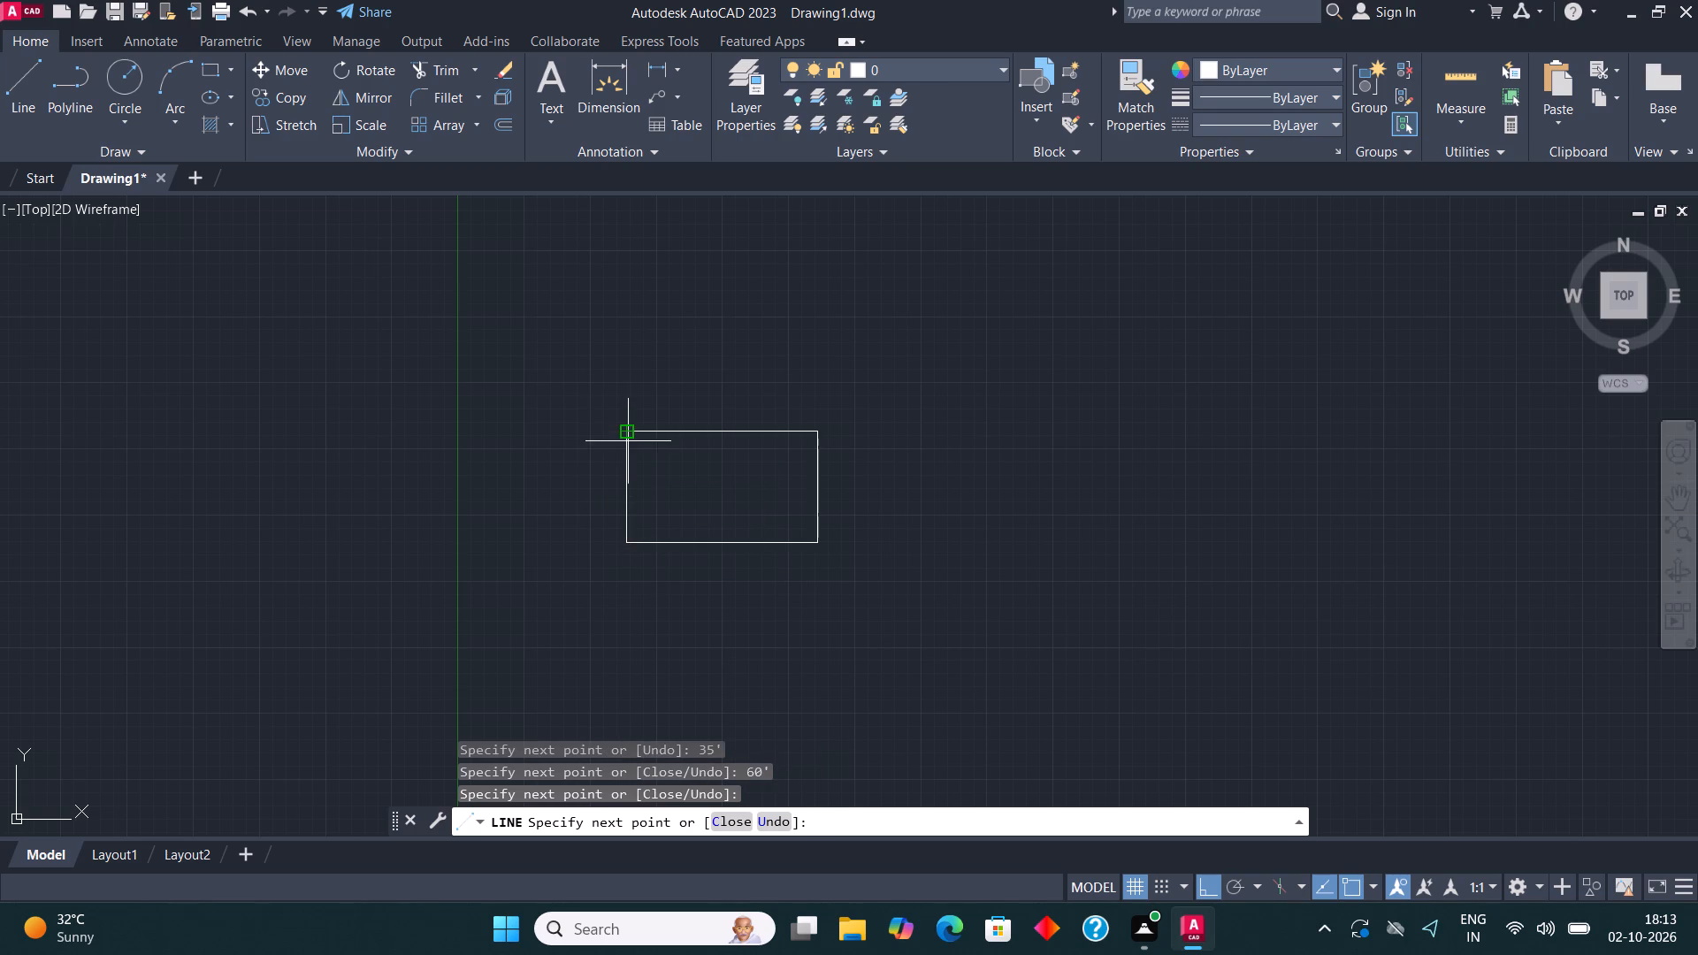
{"action": "key", "text": "Escape"}
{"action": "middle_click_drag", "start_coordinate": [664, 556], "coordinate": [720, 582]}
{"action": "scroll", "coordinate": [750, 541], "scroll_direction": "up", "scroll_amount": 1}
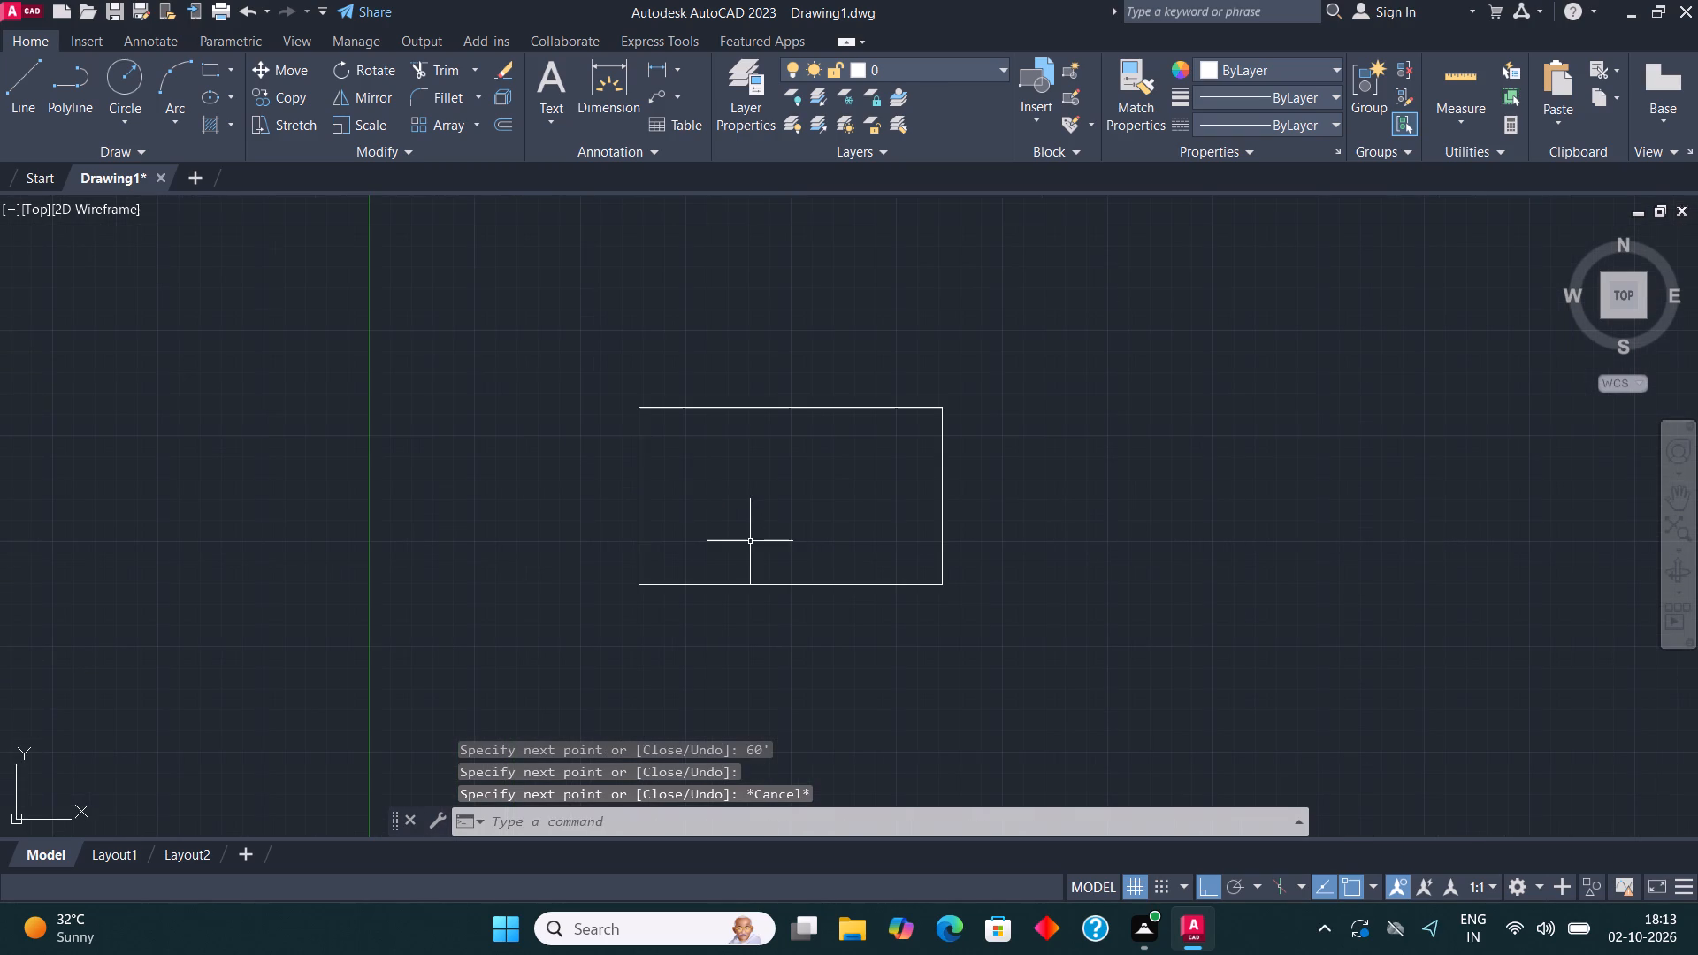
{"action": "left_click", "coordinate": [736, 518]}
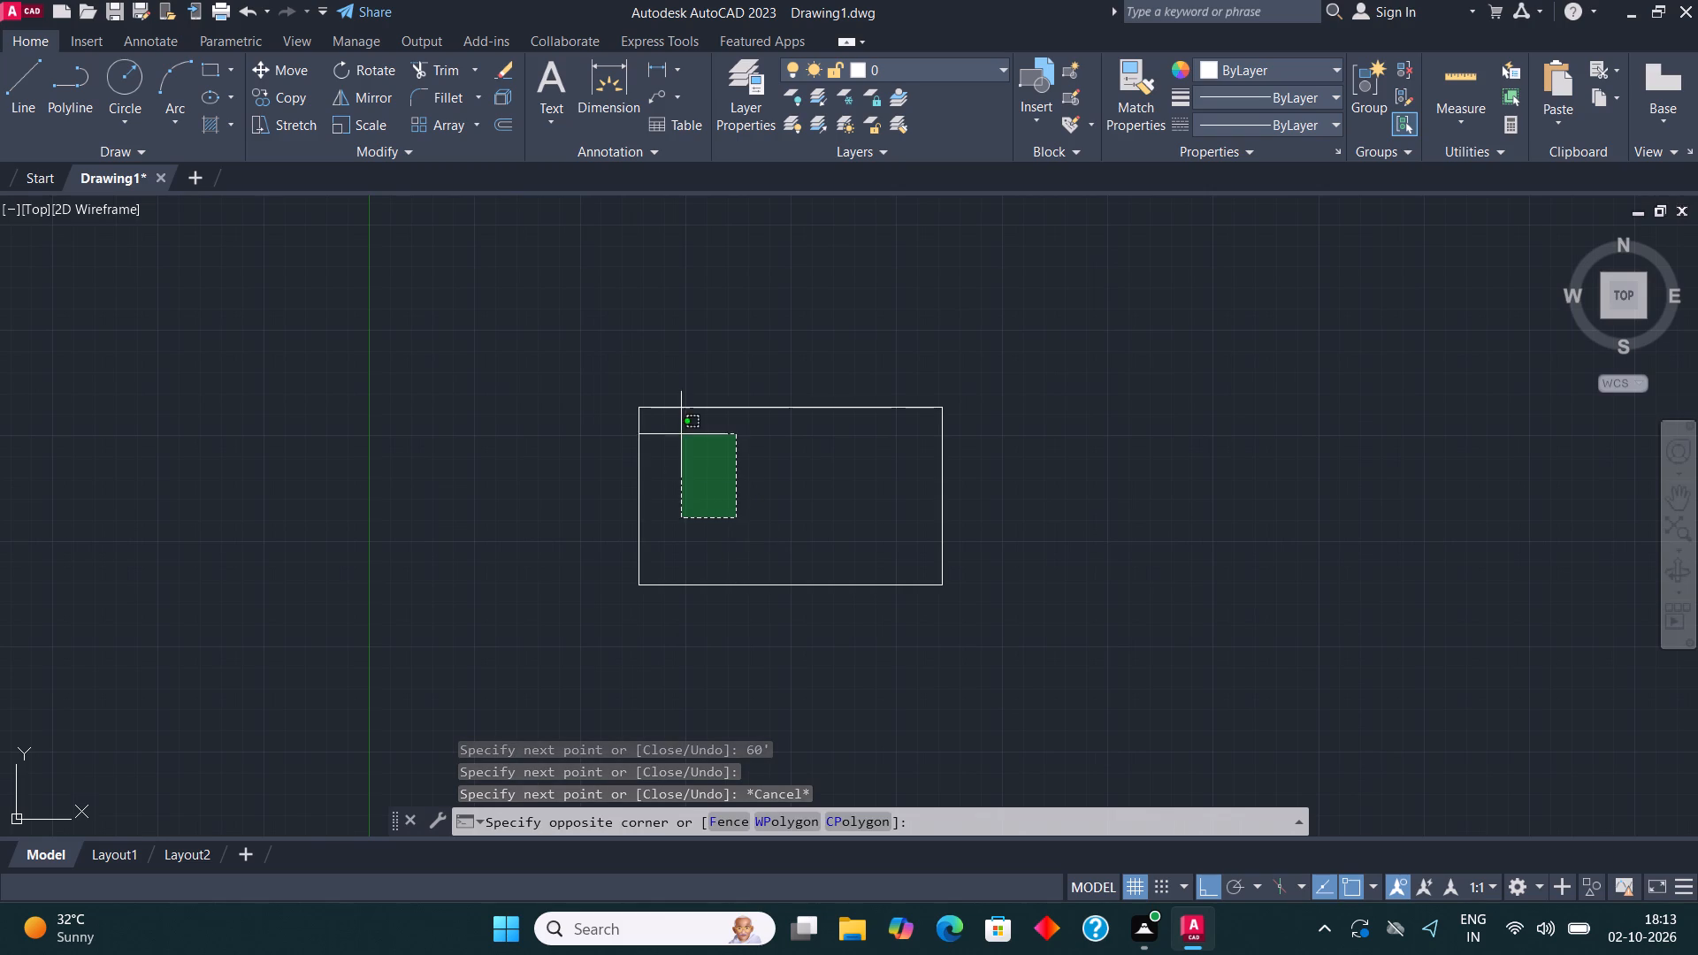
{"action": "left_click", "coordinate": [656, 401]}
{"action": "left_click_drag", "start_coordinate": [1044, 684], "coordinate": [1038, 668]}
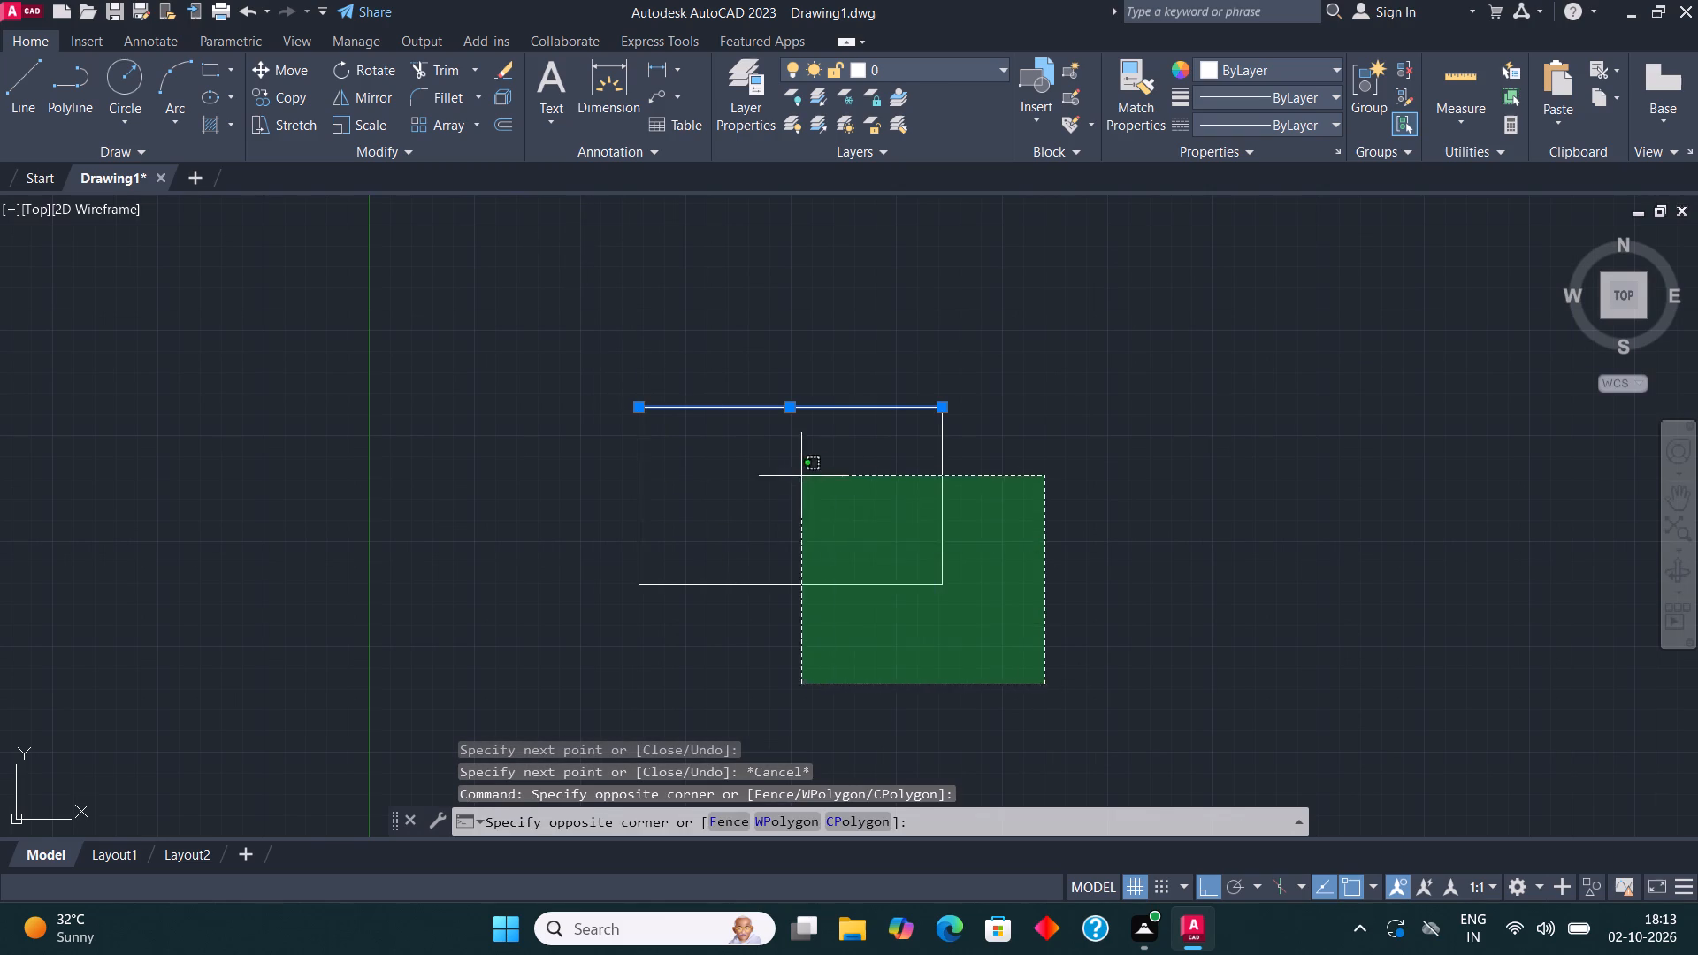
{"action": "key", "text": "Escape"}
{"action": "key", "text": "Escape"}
Trace a single Rectangle over the line outline, from its upper-left corner to its lower-right corner.
{"action": "left_click", "coordinate": [204, 70]}
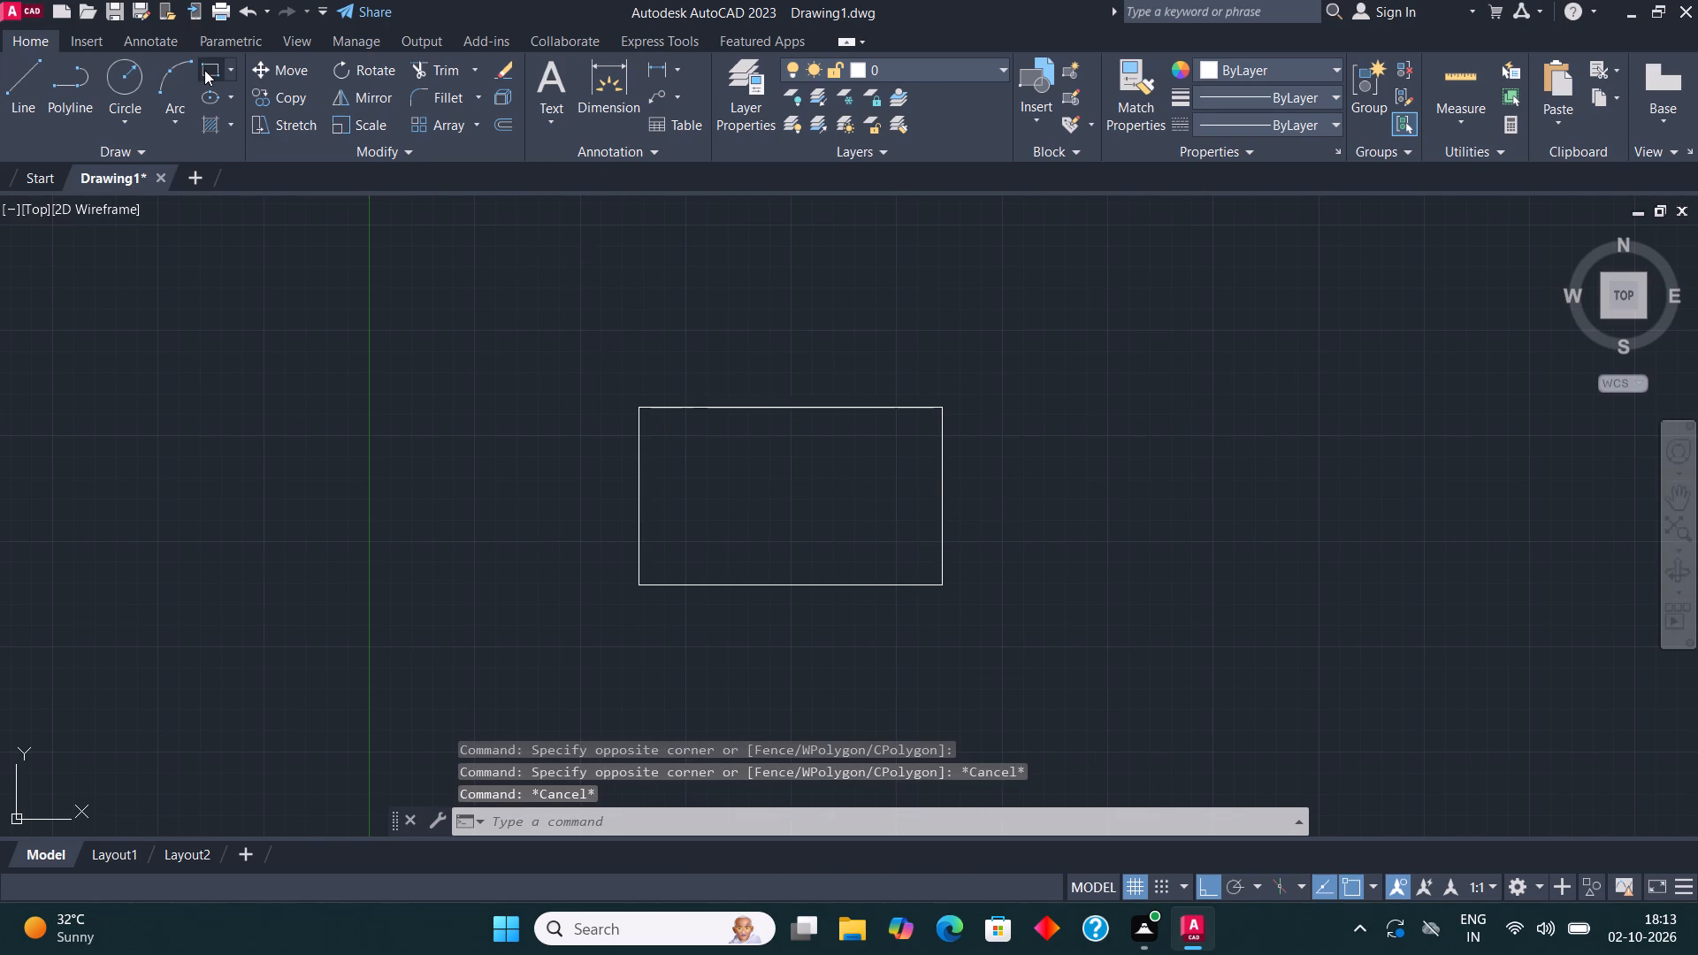
{"action": "left_click", "coordinate": [635, 401]}
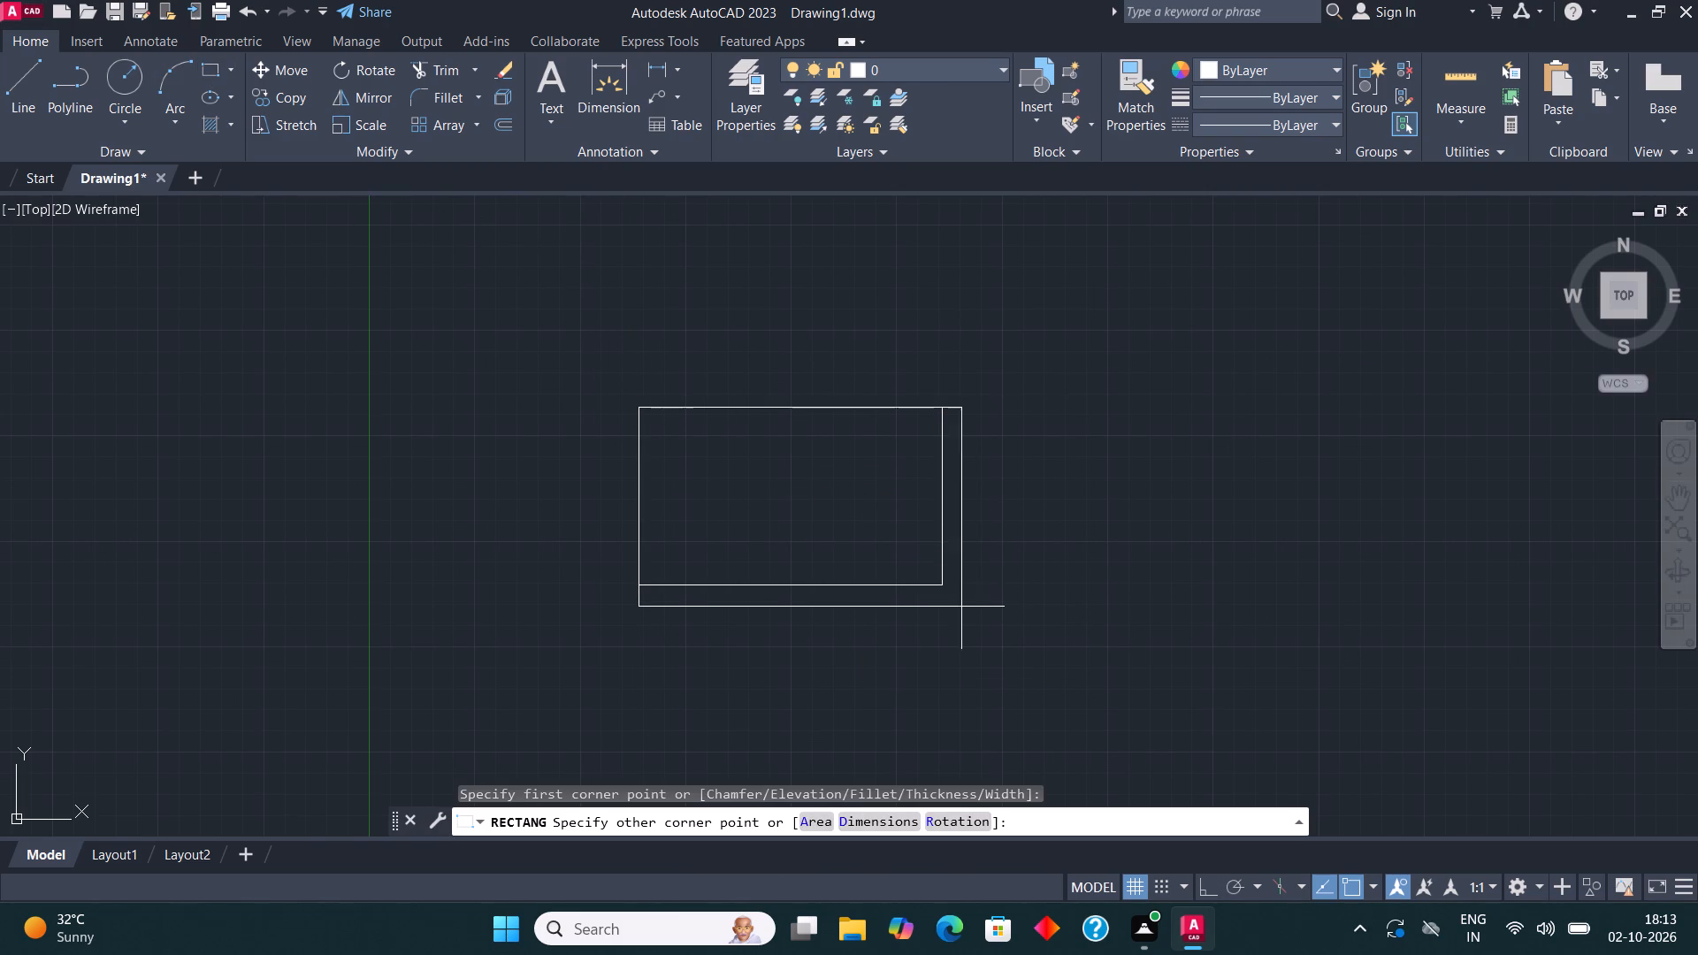
{"action": "left_click", "coordinate": [943, 588]}
{"action": "key", "text": "Escape"}
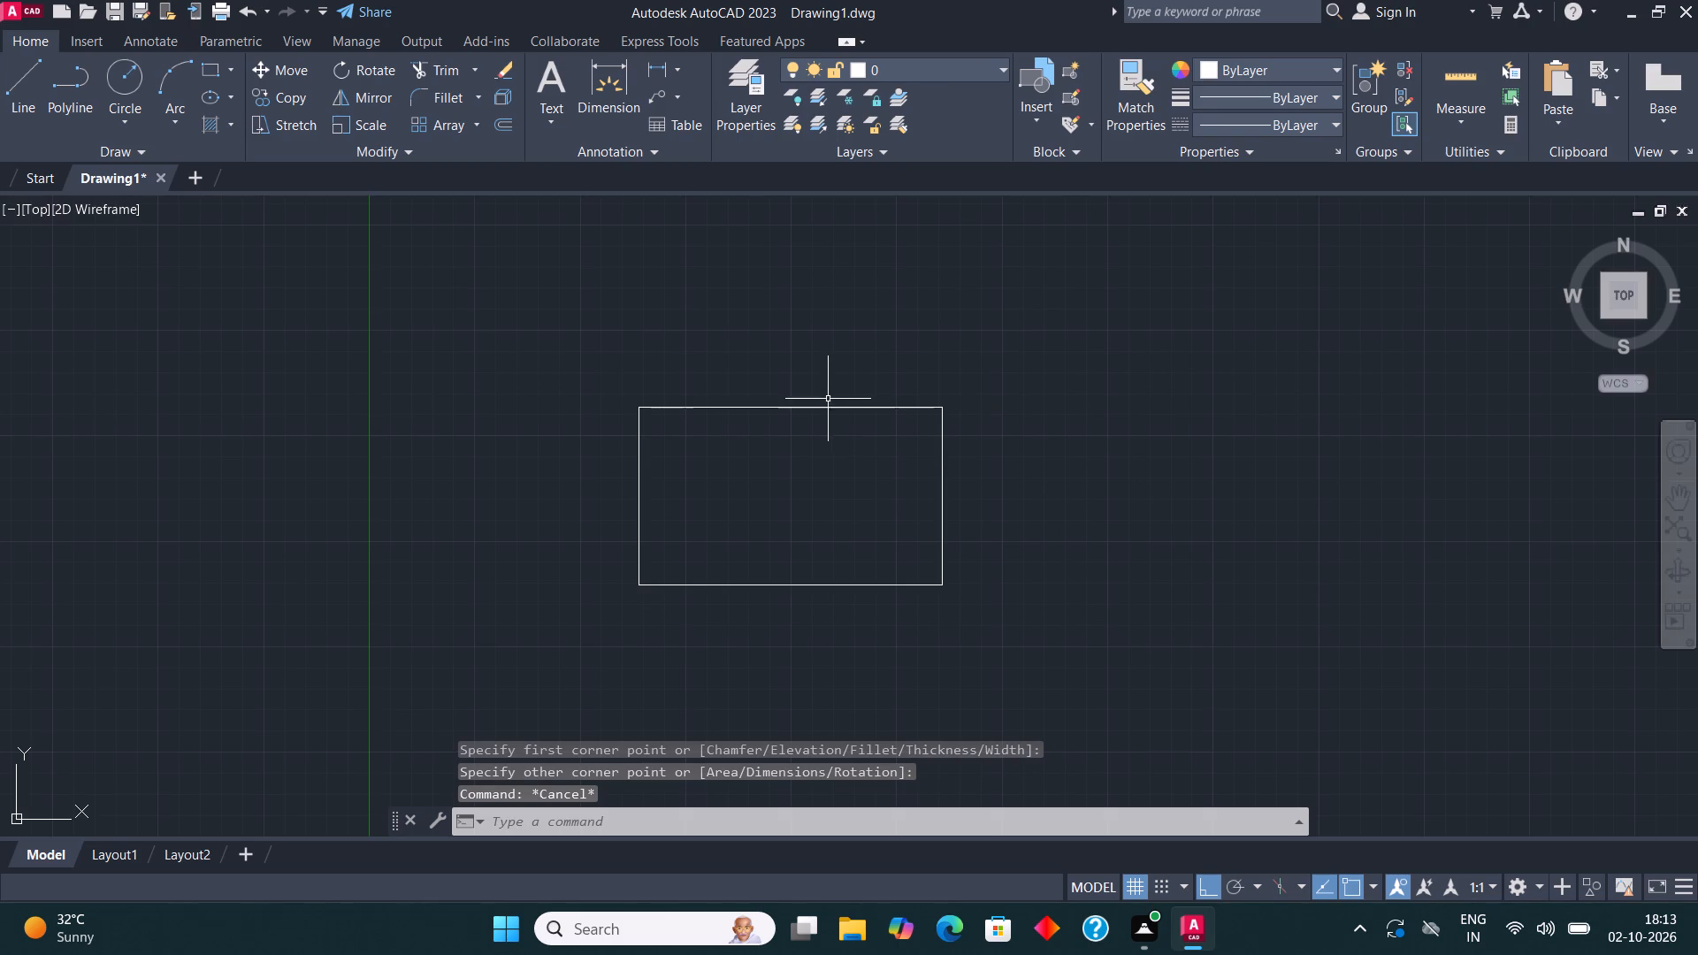
Offset the rectangular outline 9" inward to form the outer wall thickness.
{"action": "left_click", "coordinate": [825, 408]}
{"action": "left_click", "coordinate": [508, 118]}
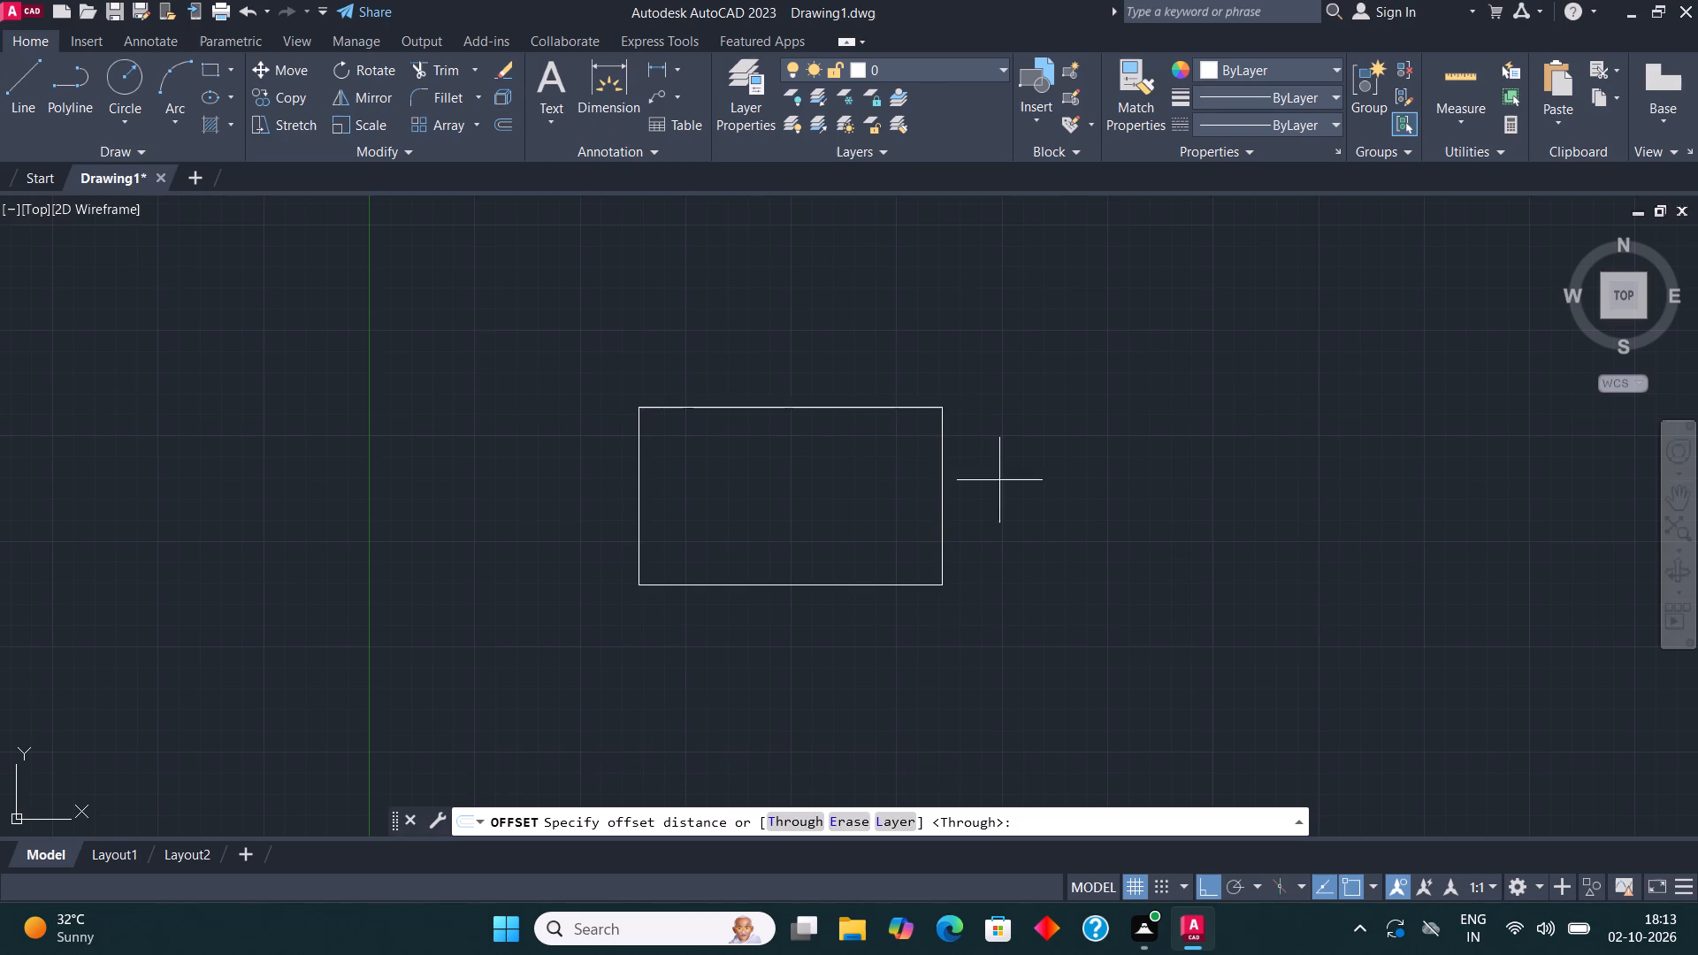
{"action": "left_click", "coordinate": [787, 405]}
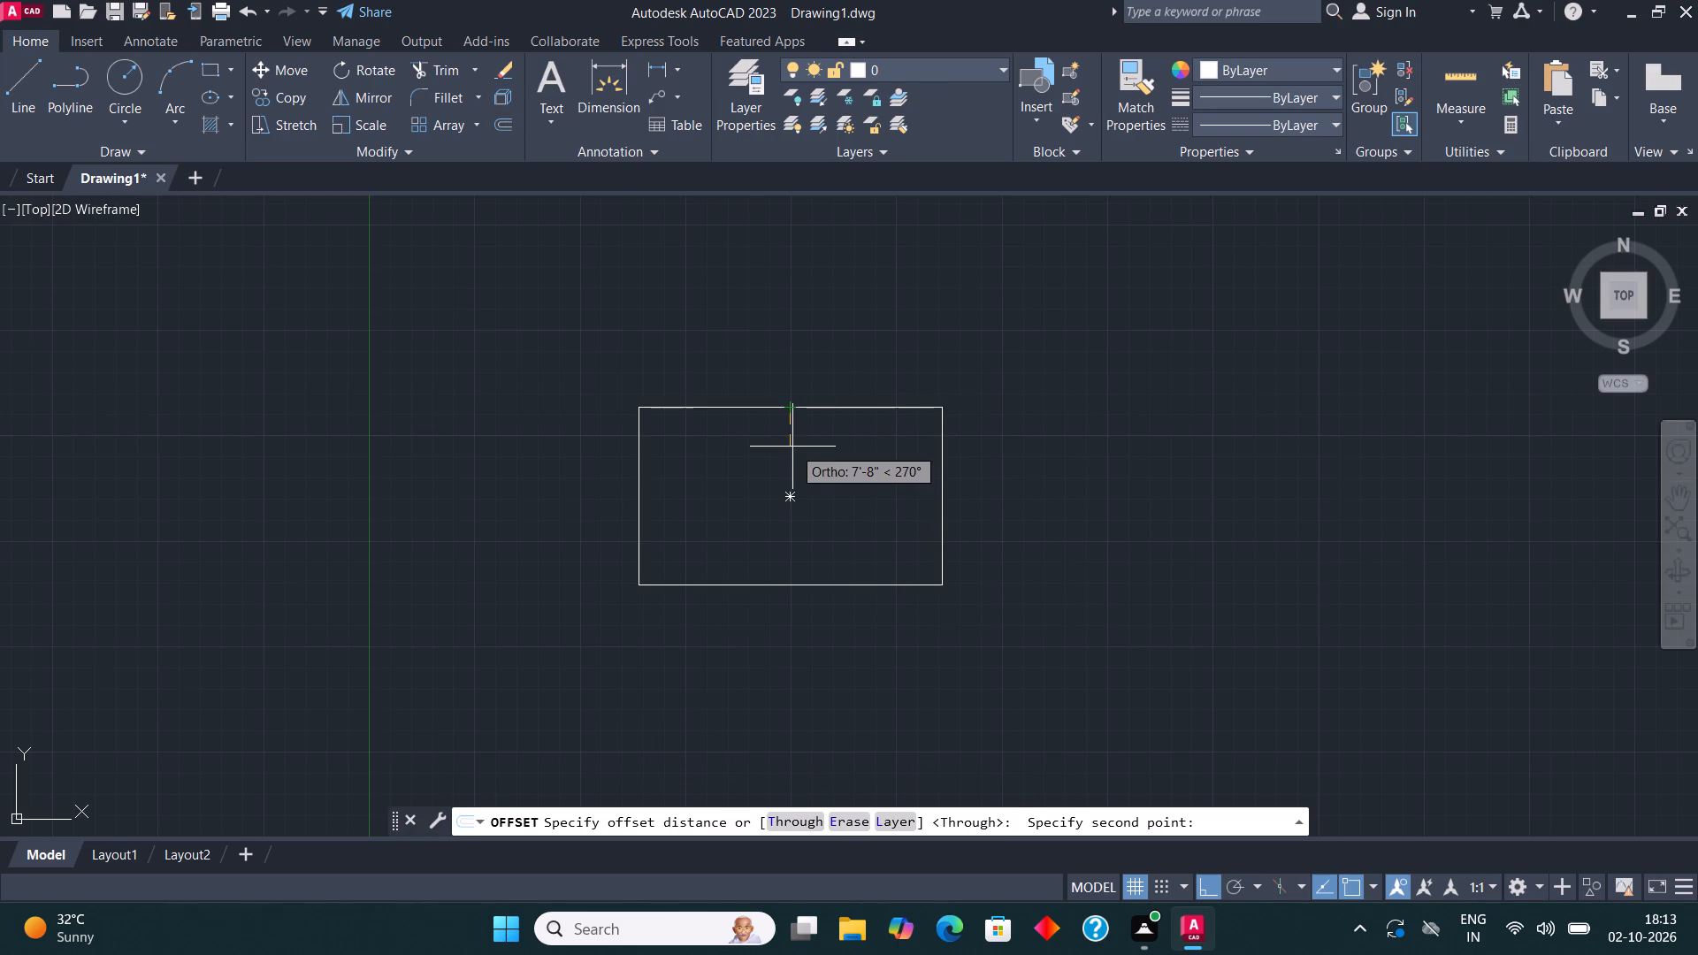
{"action": "type", "text": "9\""}
{"action": "key", "text": "Return"}
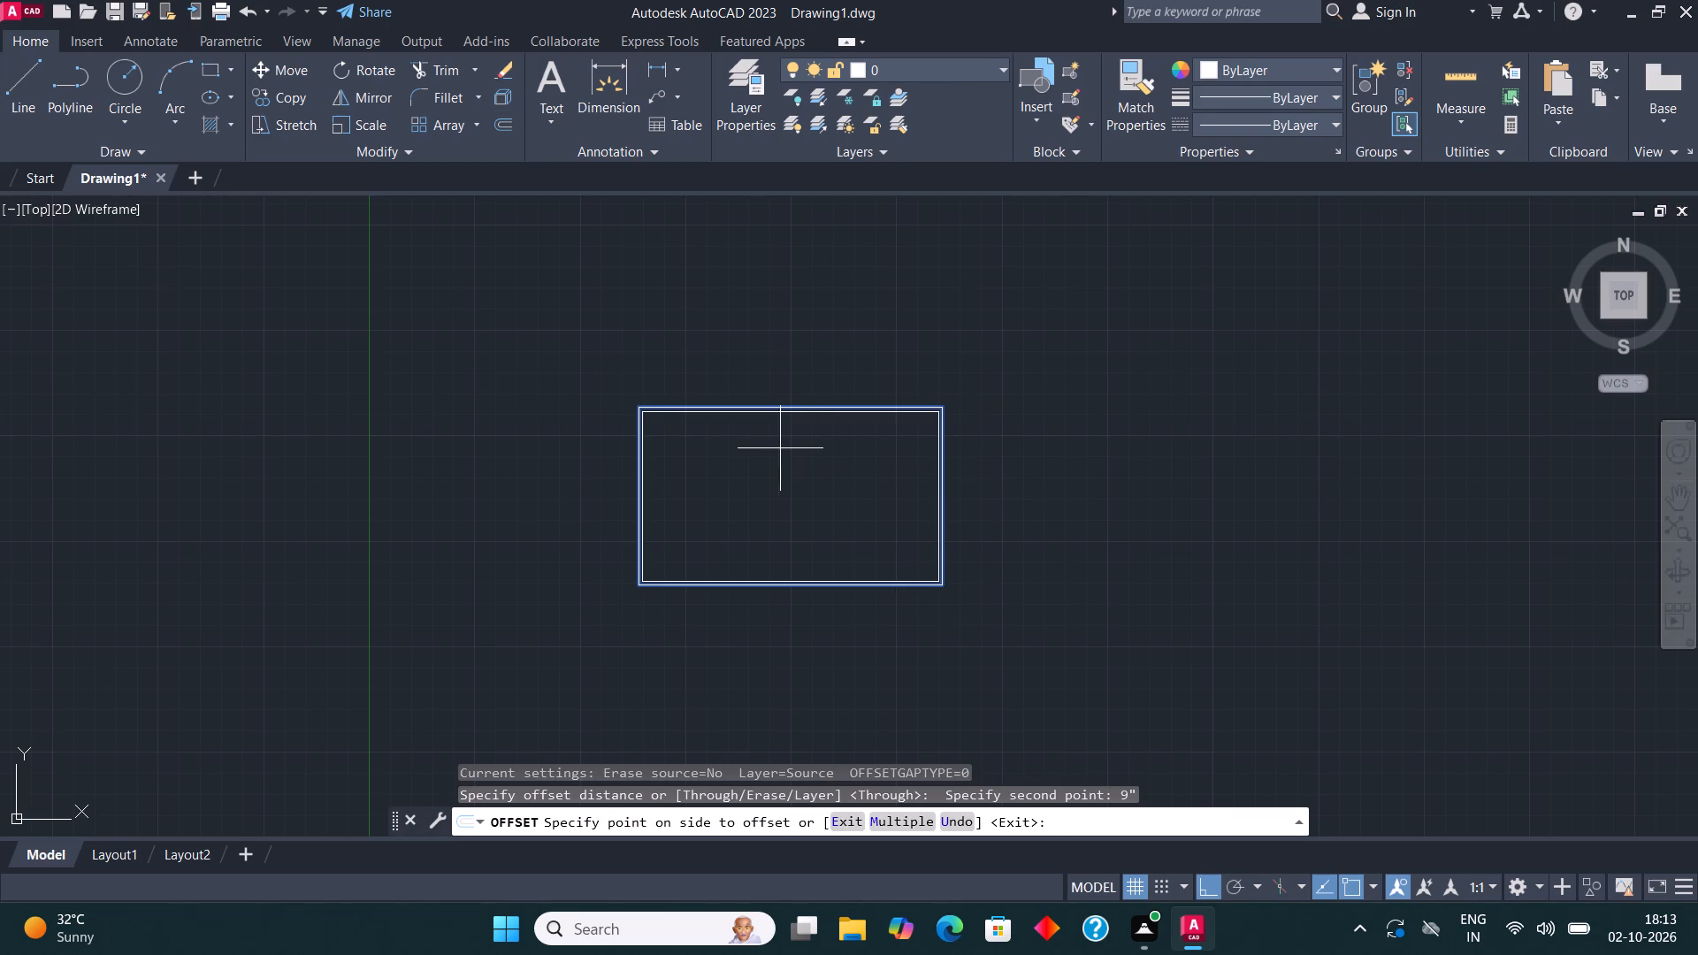
{"action": "left_click", "coordinate": [777, 448]}
{"action": "scroll", "coordinate": [749, 398], "scroll_direction": "up", "scroll_amount": 2}
{"action": "key", "text": "Escape"}
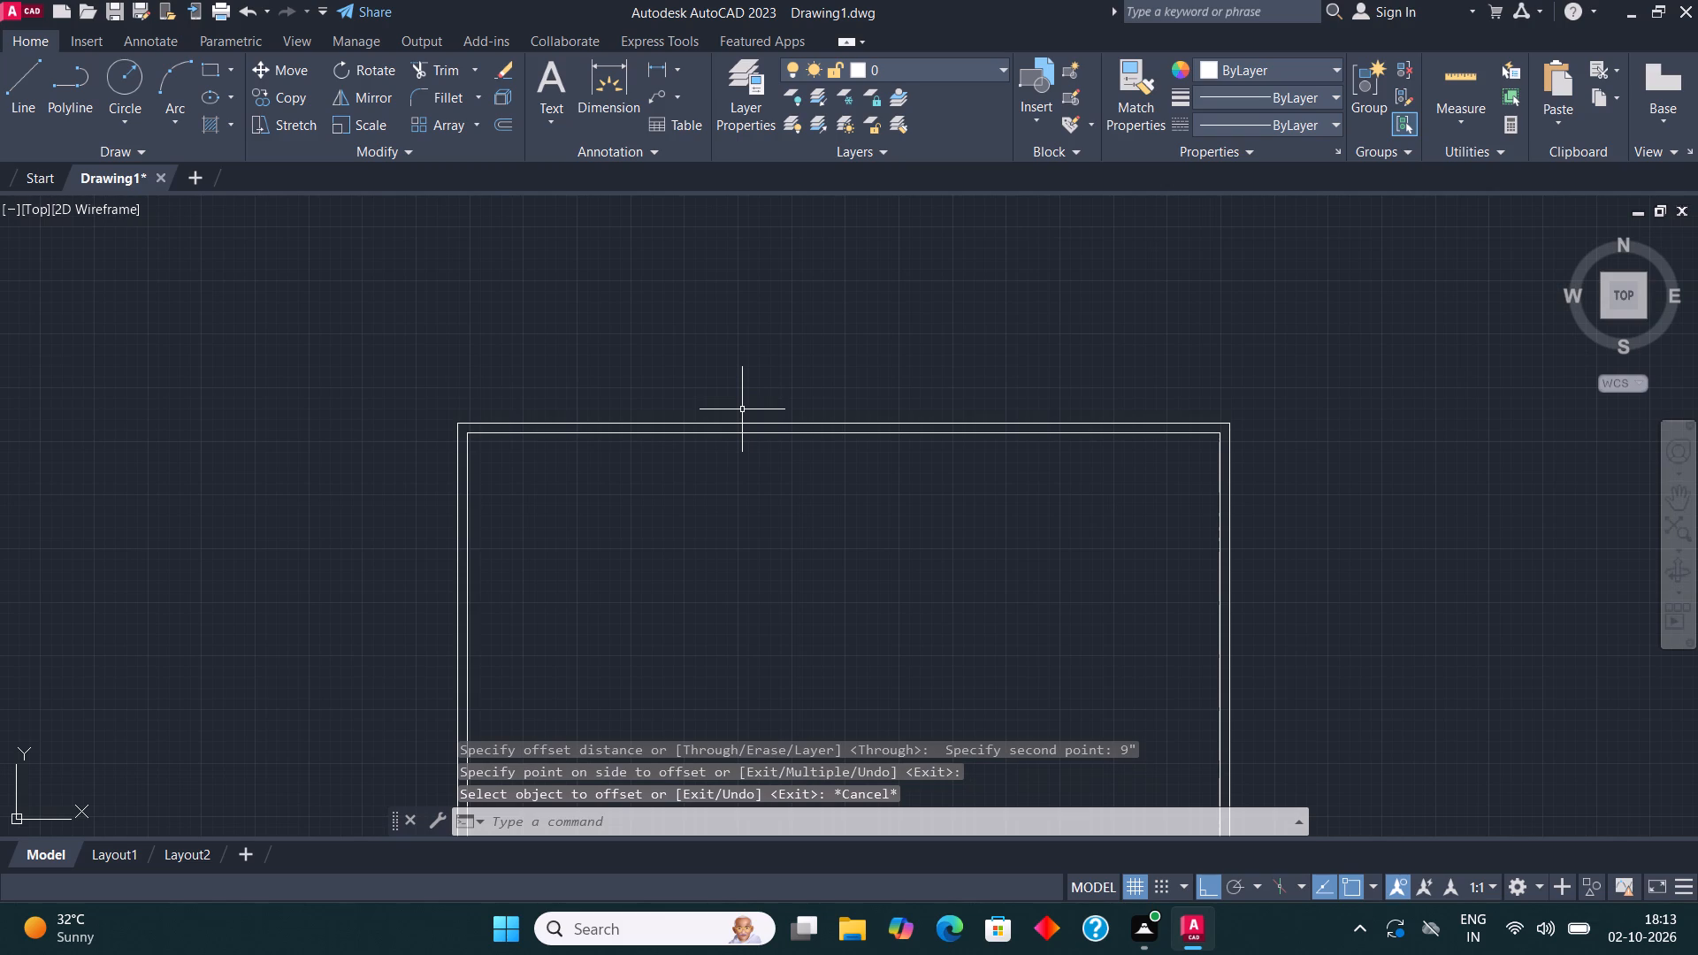
From the inner wall's upper-left corner, draw lines 11' across, 12' down and 11' back to enclose a corner room.
{"action": "left_click", "coordinate": [12, 78]}
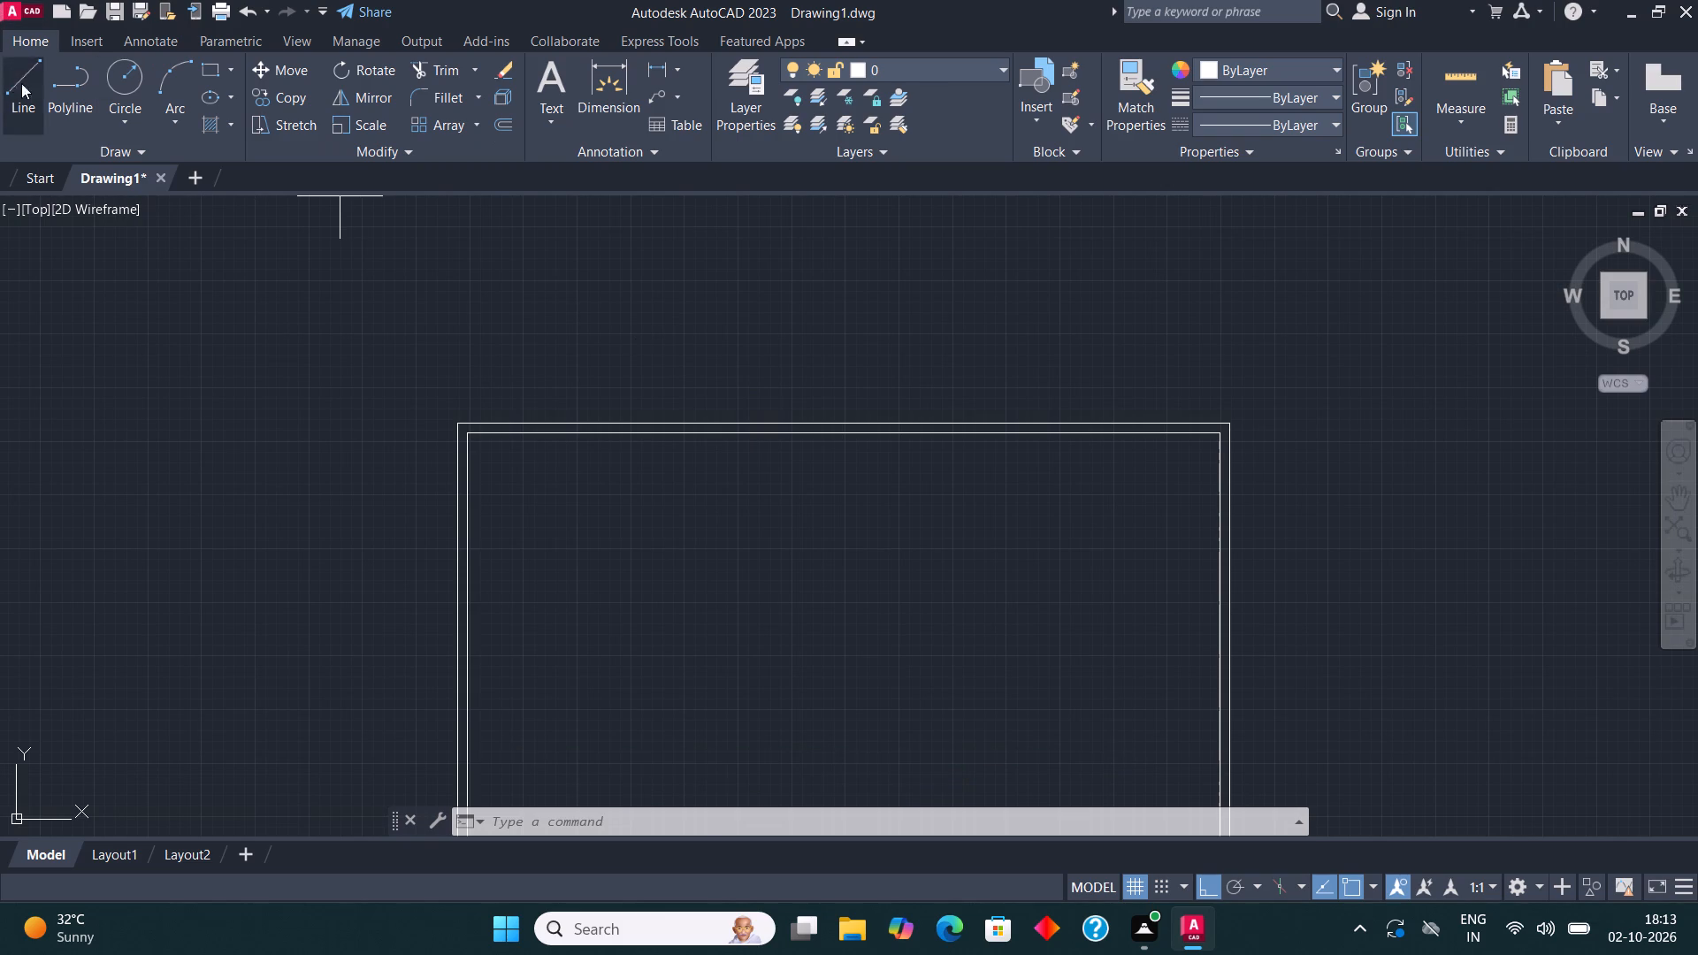
{"action": "left_click", "coordinate": [470, 432]}
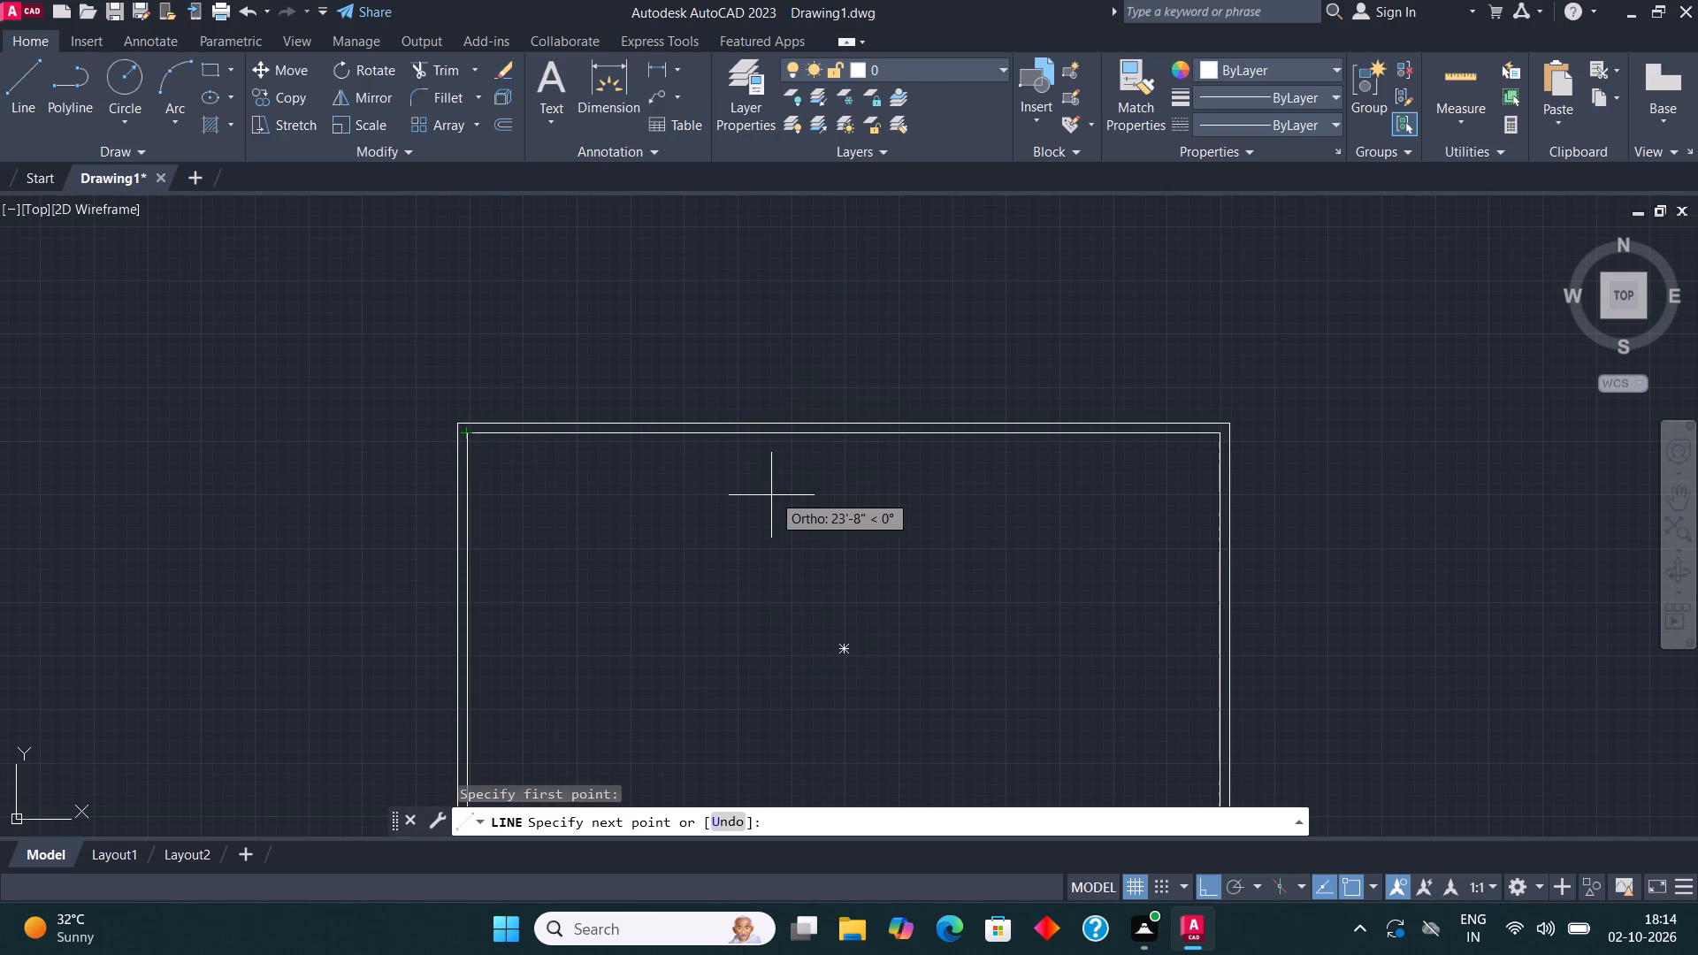
{"action": "type", "text": "11'"}
{"action": "key", "text": "Return"}
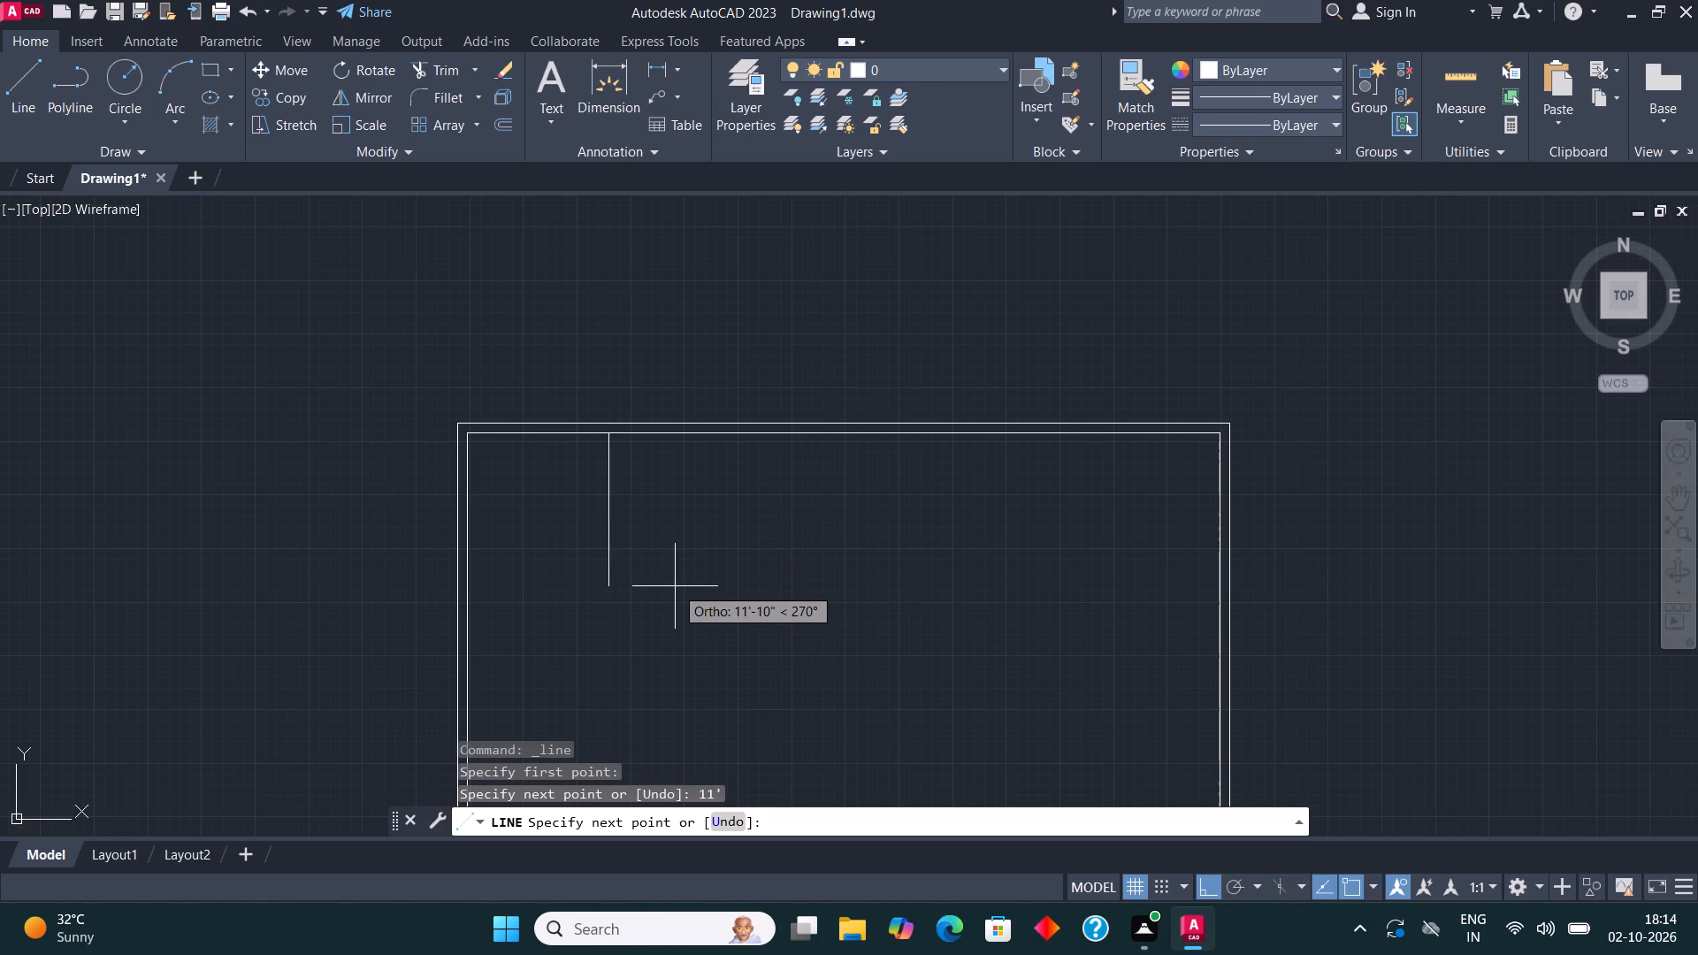
{"action": "type", "text": "12'"}
{"action": "key", "text": "Return"}
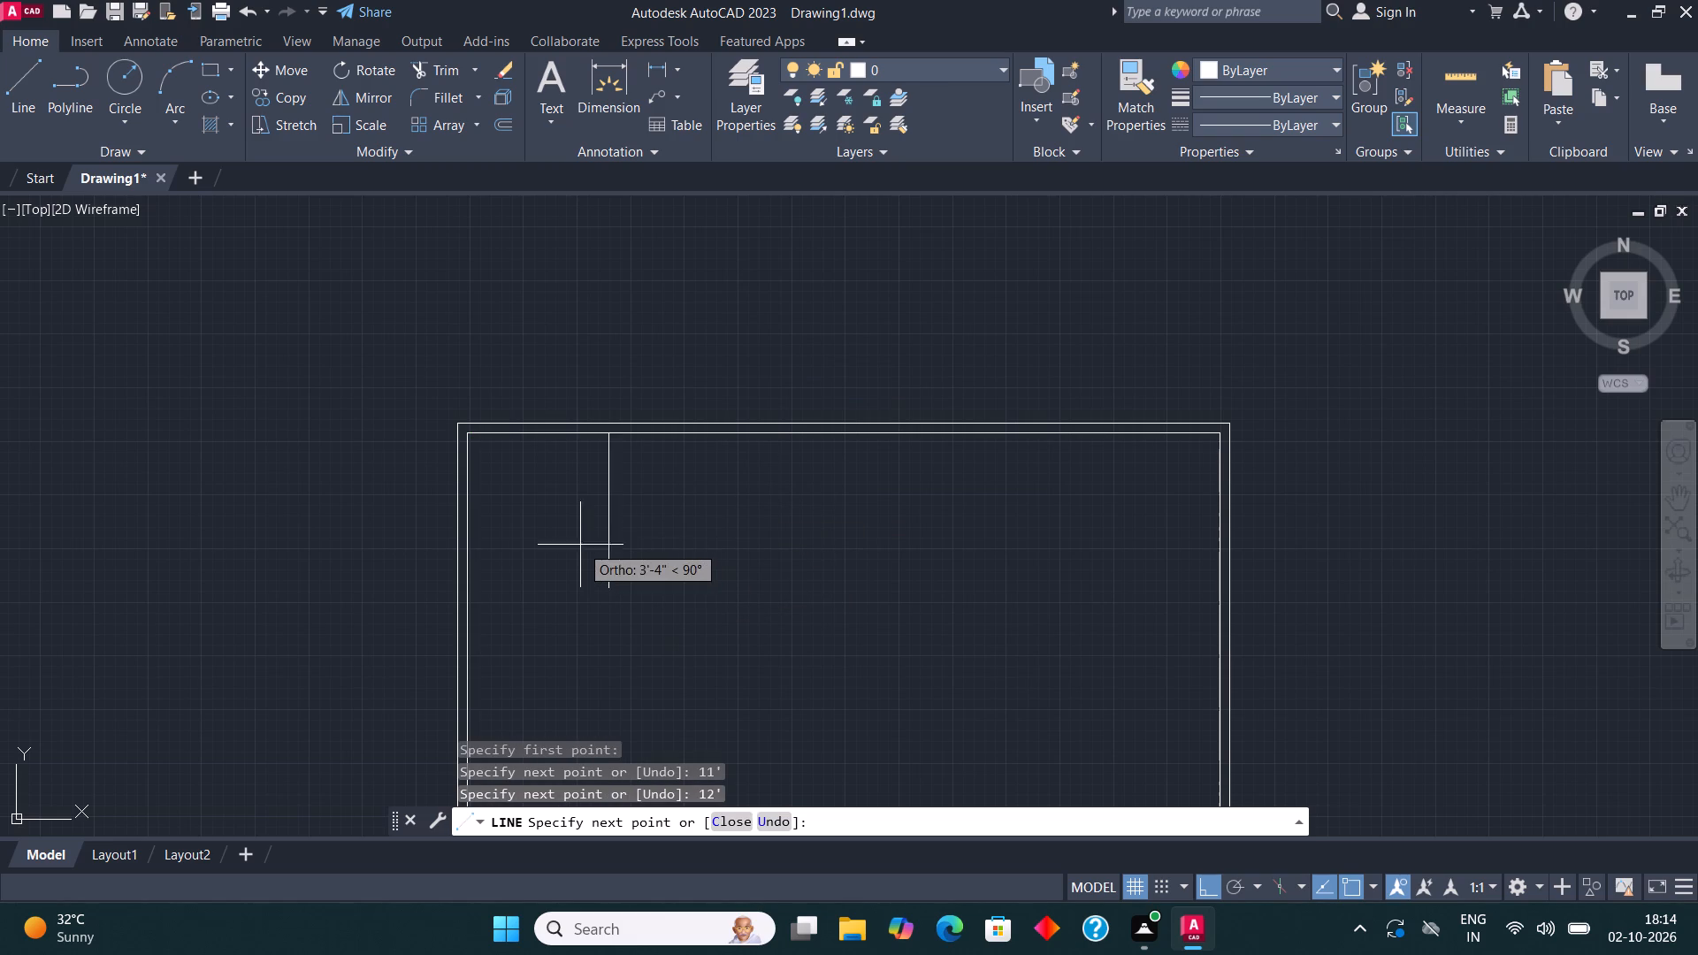
{"action": "type", "text": "11'"}
{"action": "key", "text": "Return"}
{"action": "key", "text": "Escape"}
{"action": "scroll", "coordinate": [590, 569], "scroll_direction": "down", "scroll_amount": 2}
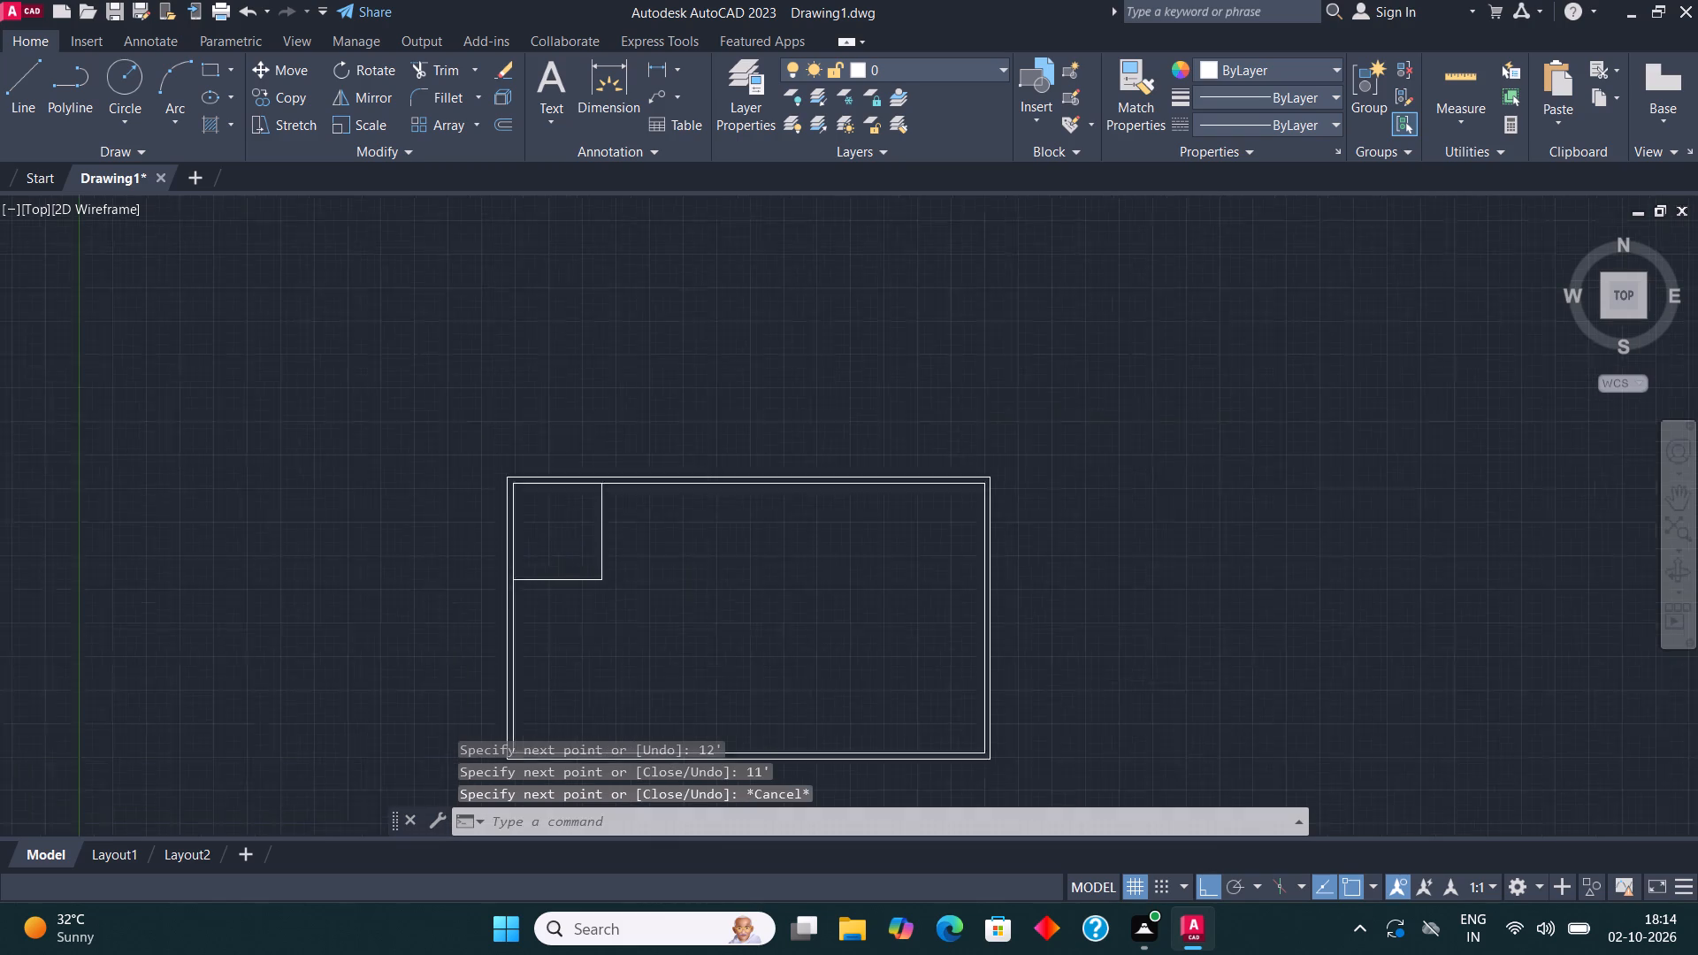
Check the corner room's width along the upper wall with a Dimension preview, without placing it.
{"action": "scroll", "coordinate": [590, 569], "scroll_direction": "down", "scroll_amount": 1}
{"action": "scroll", "coordinate": [595, 603], "scroll_direction": "up", "scroll_amount": 2}
{"action": "middle_click_drag", "start_coordinate": [615, 595], "coordinate": [703, 618]}
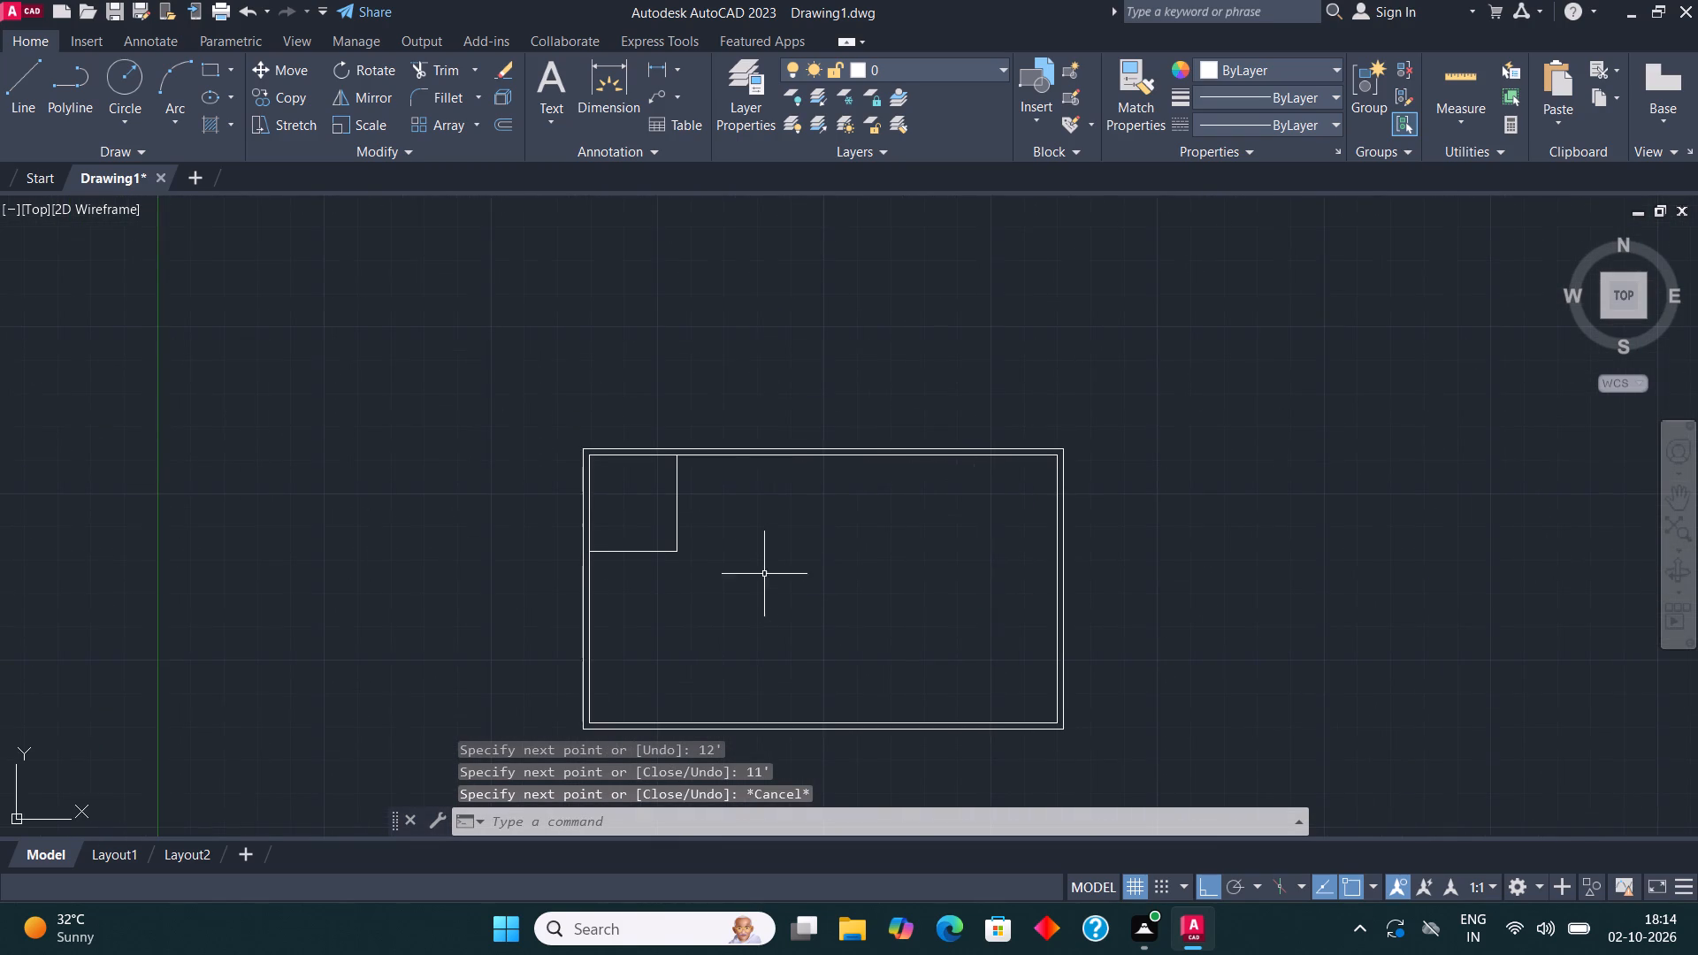
{"action": "middle_click_drag", "start_coordinate": [729, 573], "coordinate": [662, 573]}
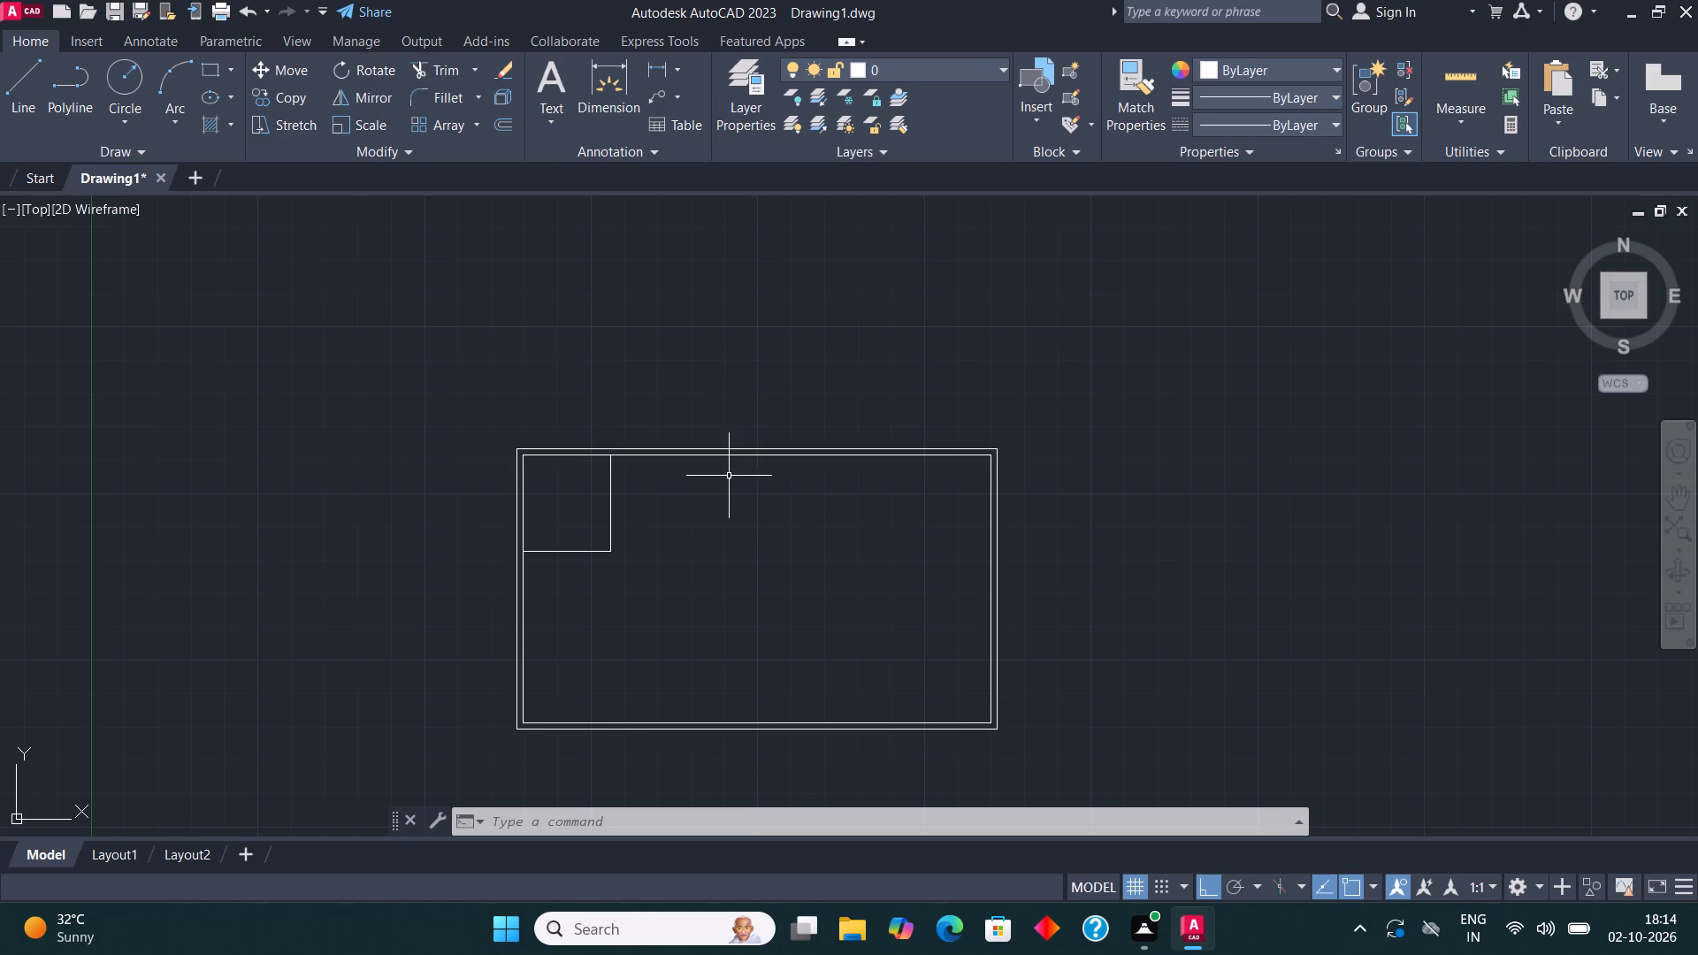
{"action": "scroll", "coordinate": [585, 519], "scroll_direction": "up", "scroll_amount": 2}
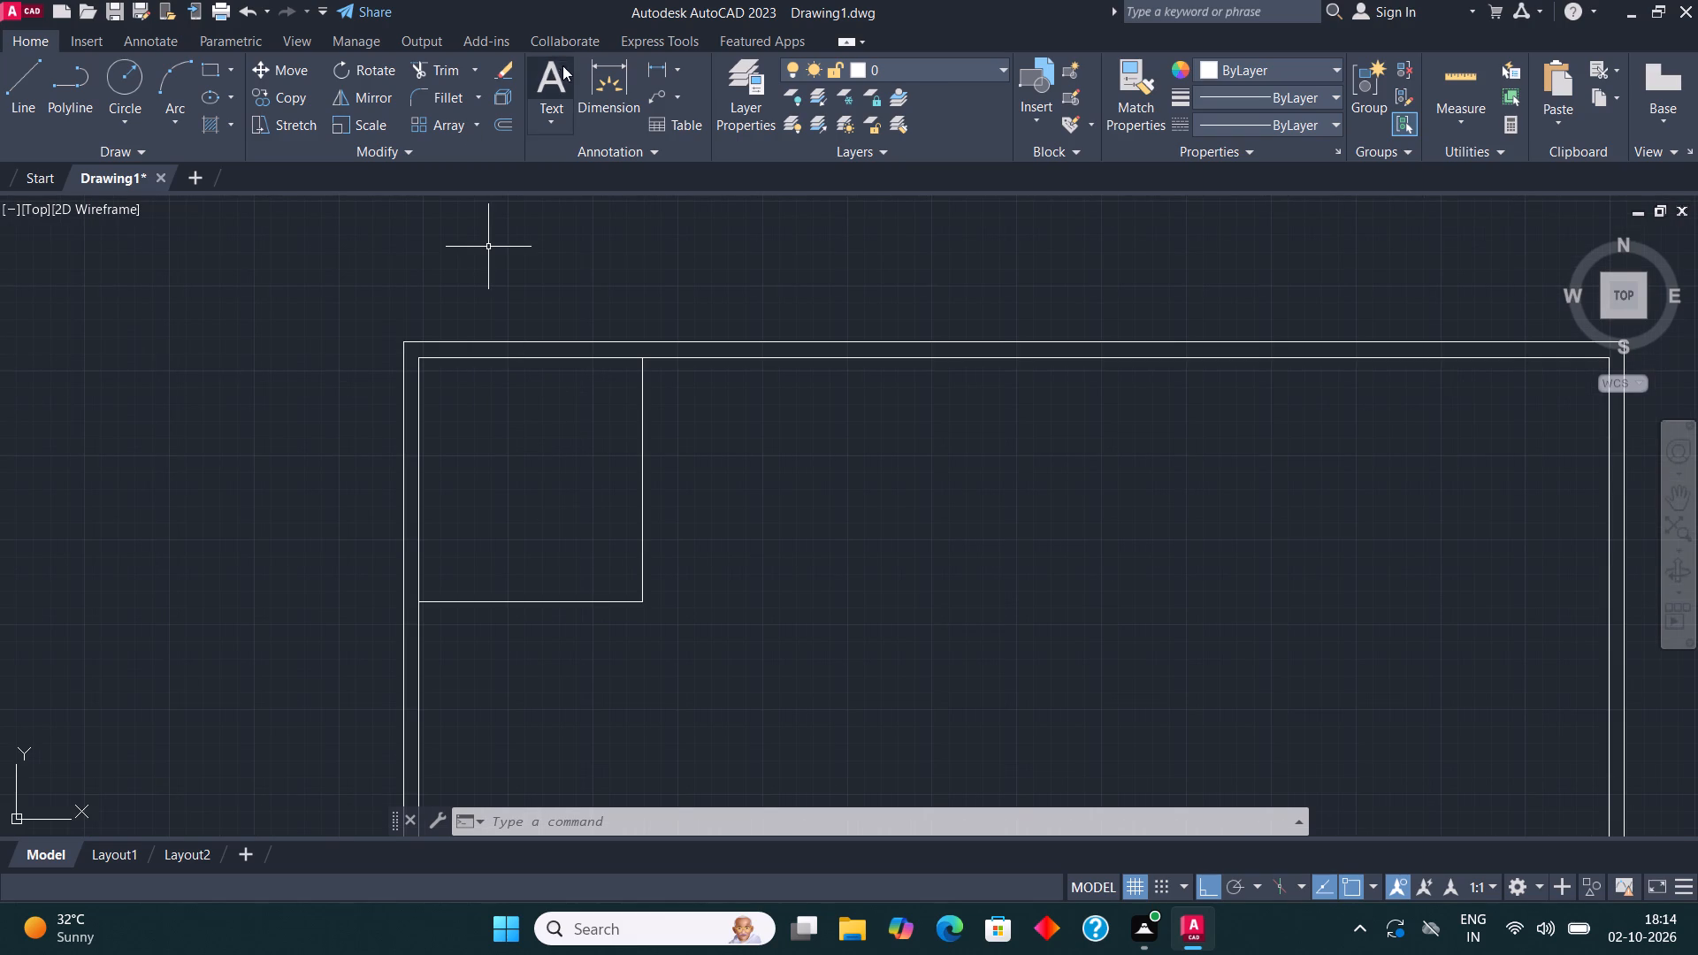
{"action": "left_click", "coordinate": [585, 88]}
{"action": "left_click", "coordinate": [423, 350]}
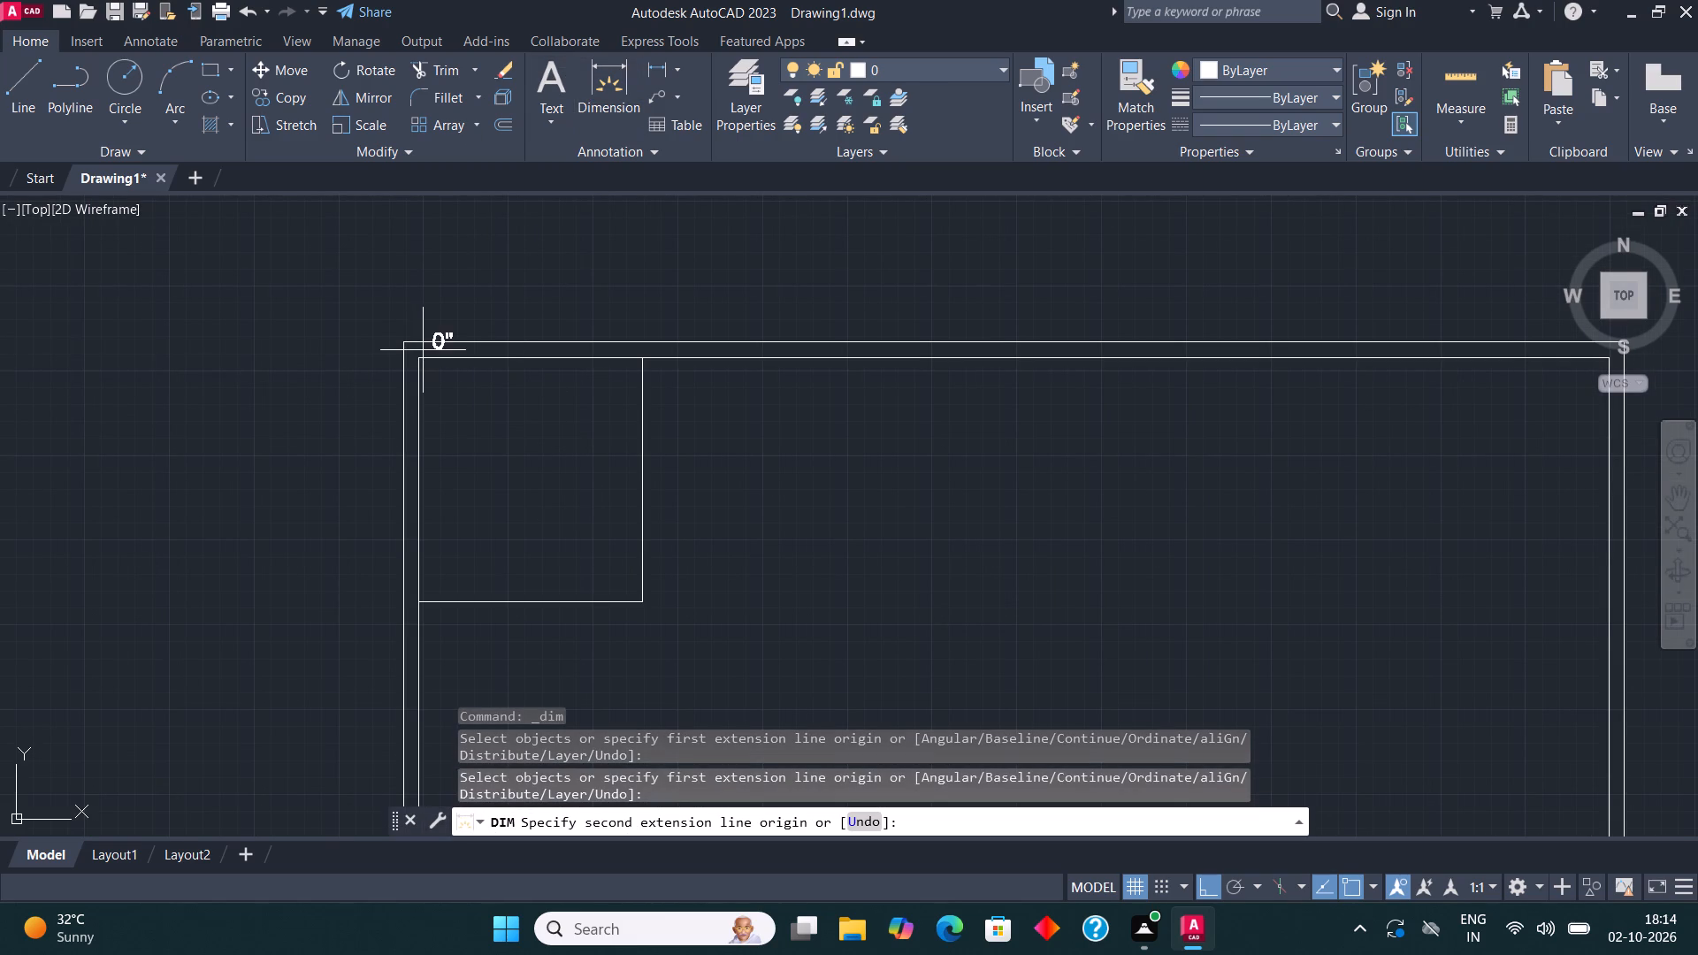
{"action": "left_click", "coordinate": [599, 80]}
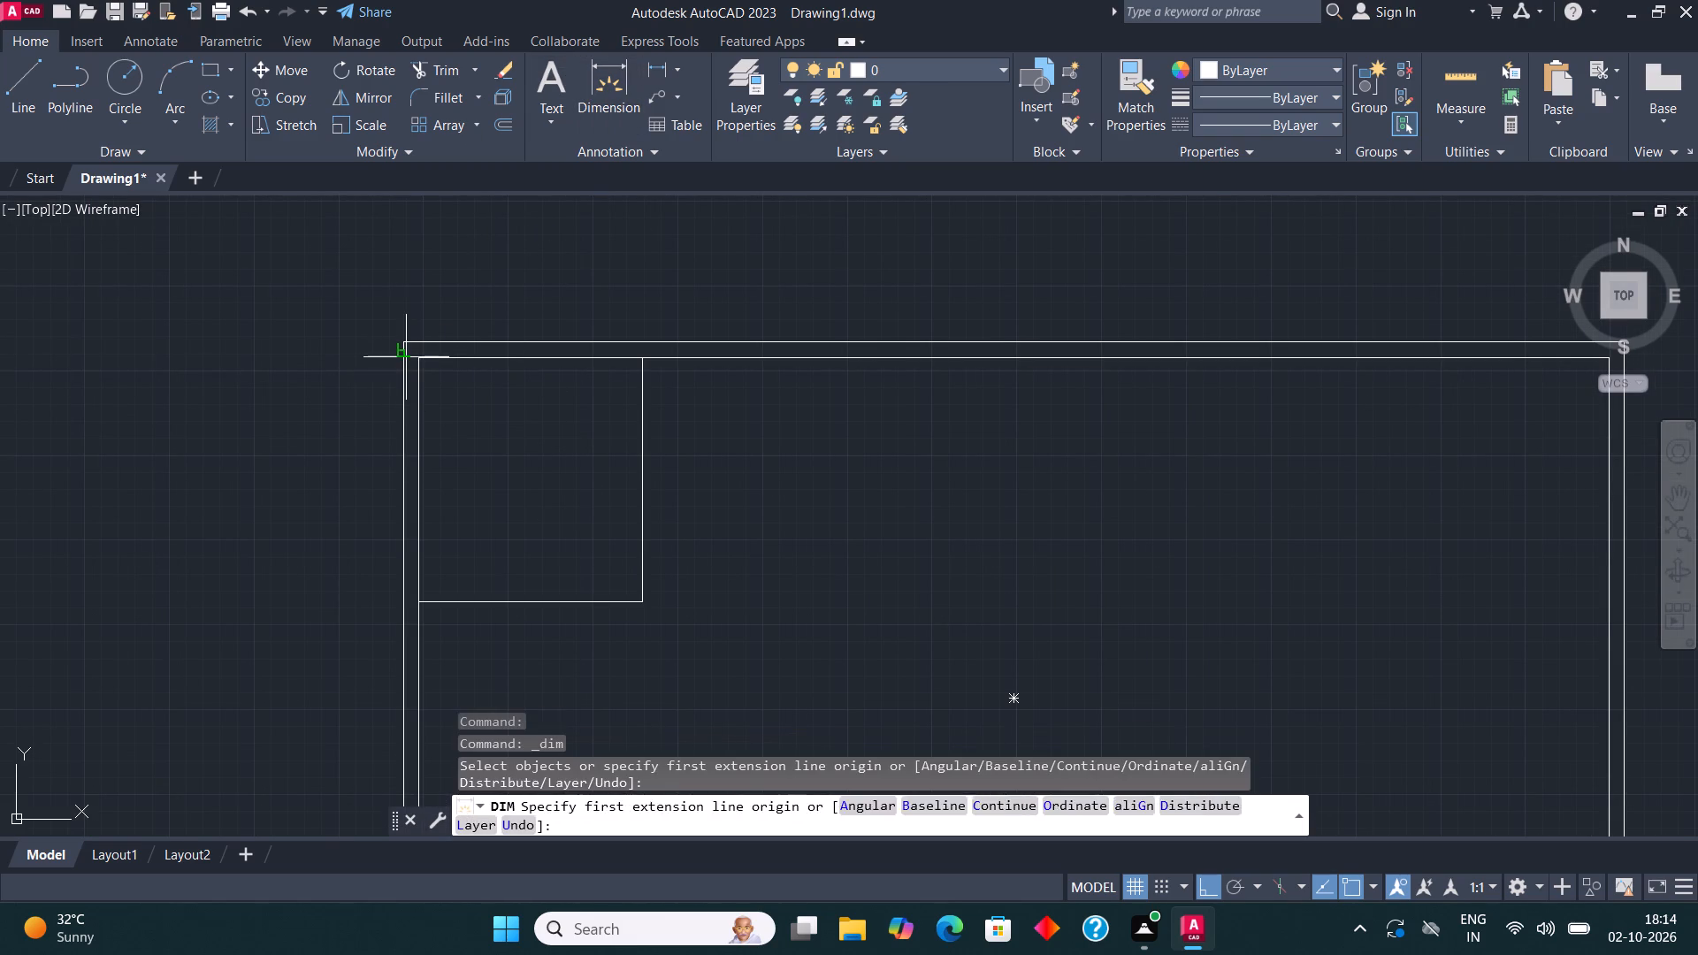
{"action": "left_click", "coordinate": [419, 358]}
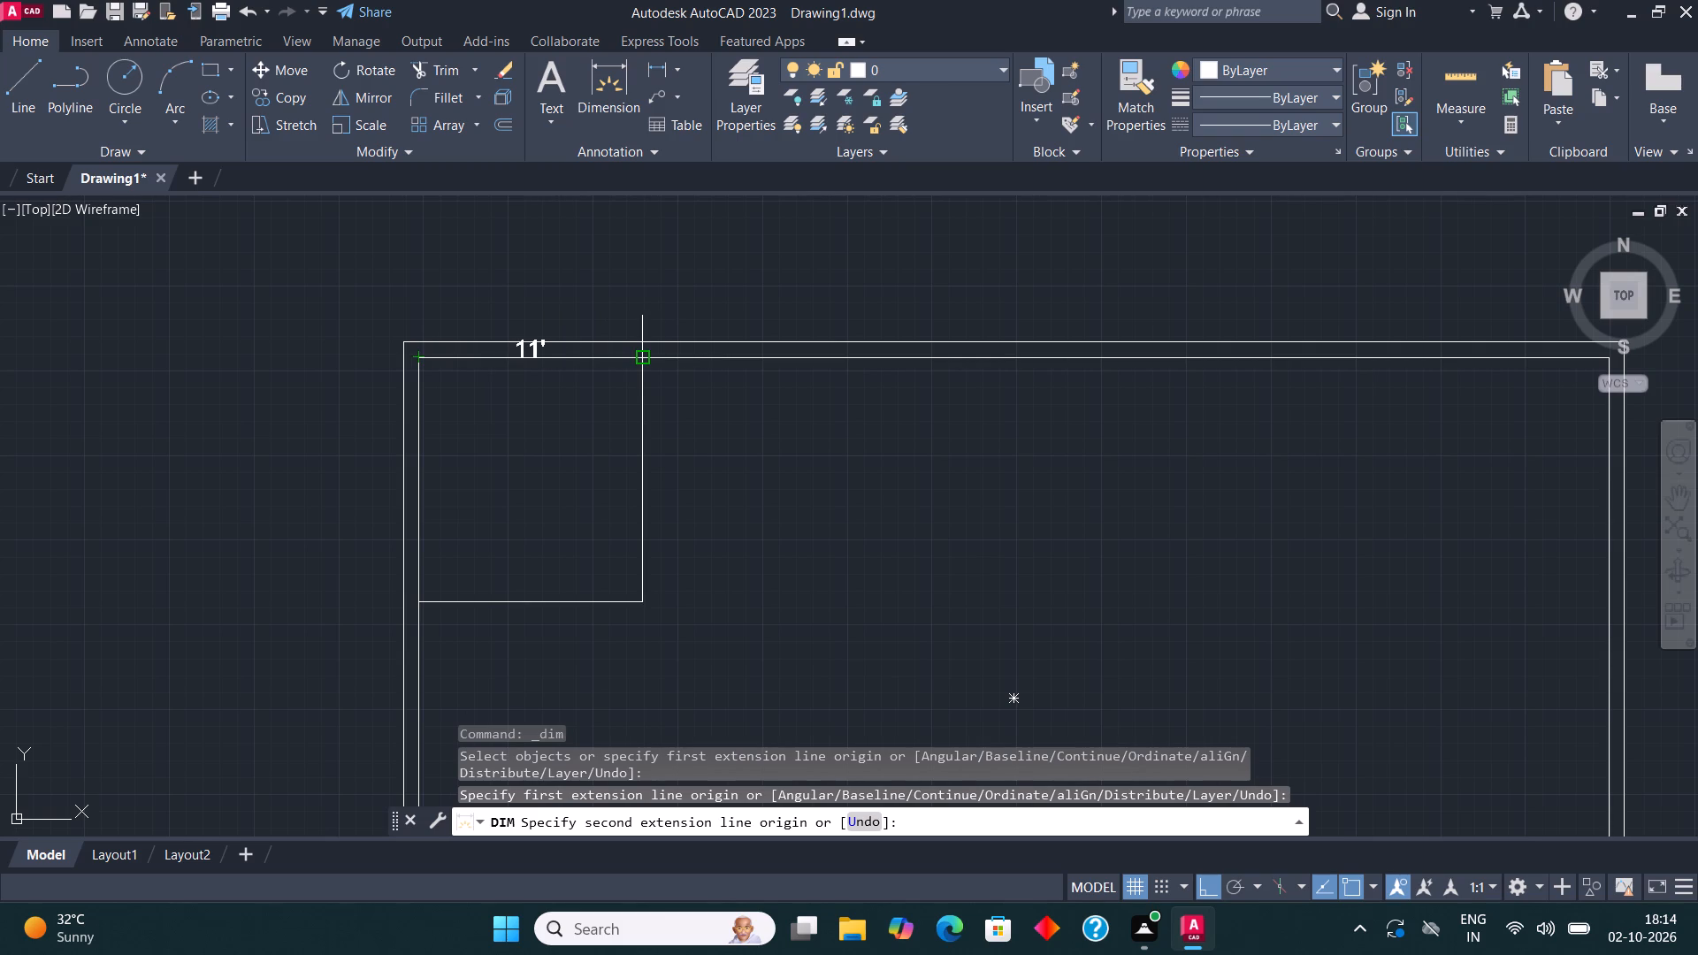
{"action": "key", "text": "Escape"}
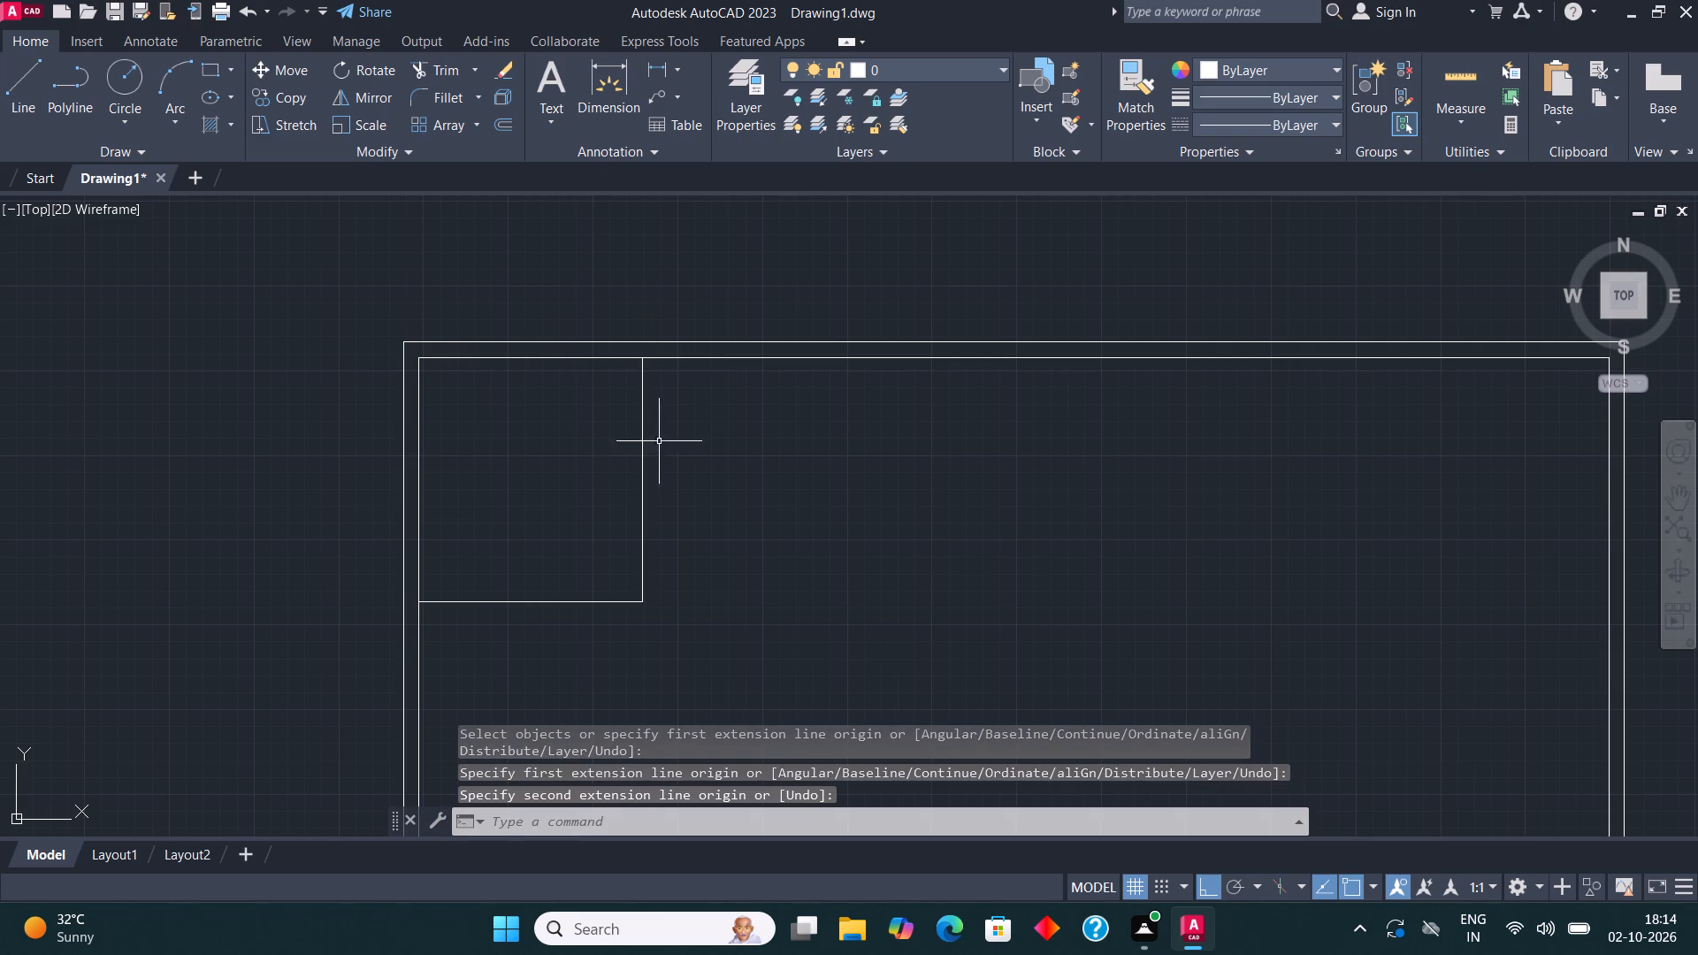
Offset the corner room's vertical and lower lines 4.5" outward and join the offsets into a corner with Fillet.
{"action": "left_click_drag", "start_coordinate": [662, 661], "coordinate": [650, 646]}
{"action": "left_click", "coordinate": [587, 550]}
{"action": "left_click", "coordinate": [495, 124]}
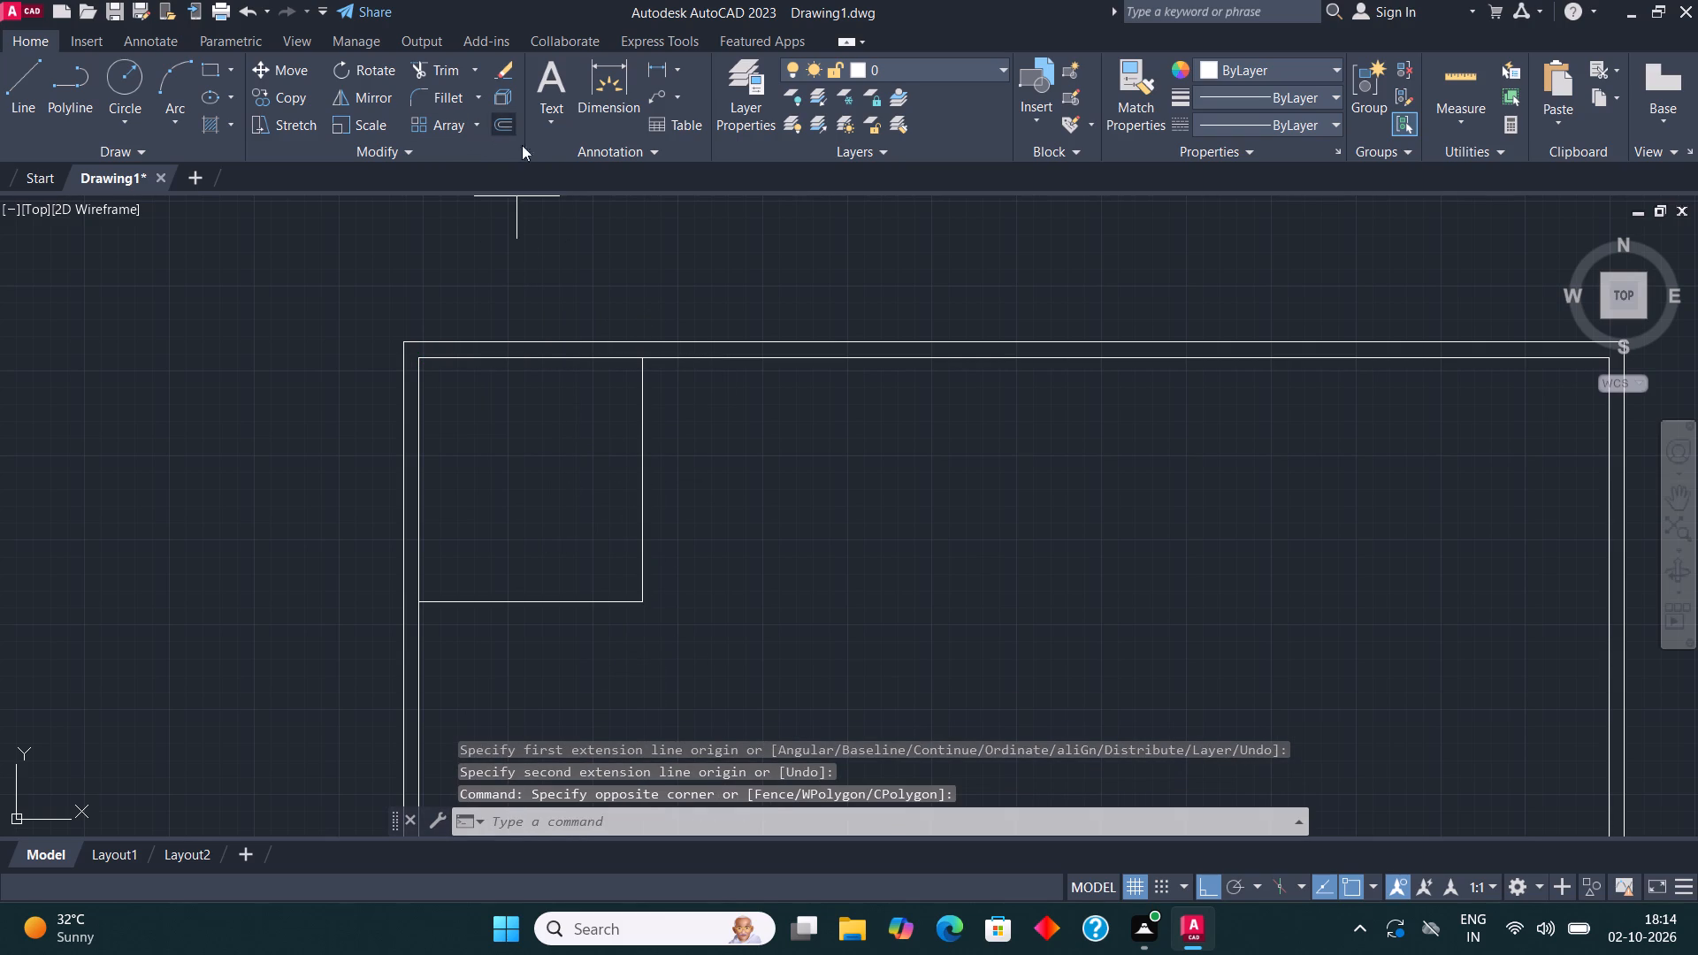
{"action": "left_click", "coordinate": [639, 492]}
{"action": "type", "text": "4.5\""}
{"action": "key", "text": "Return"}
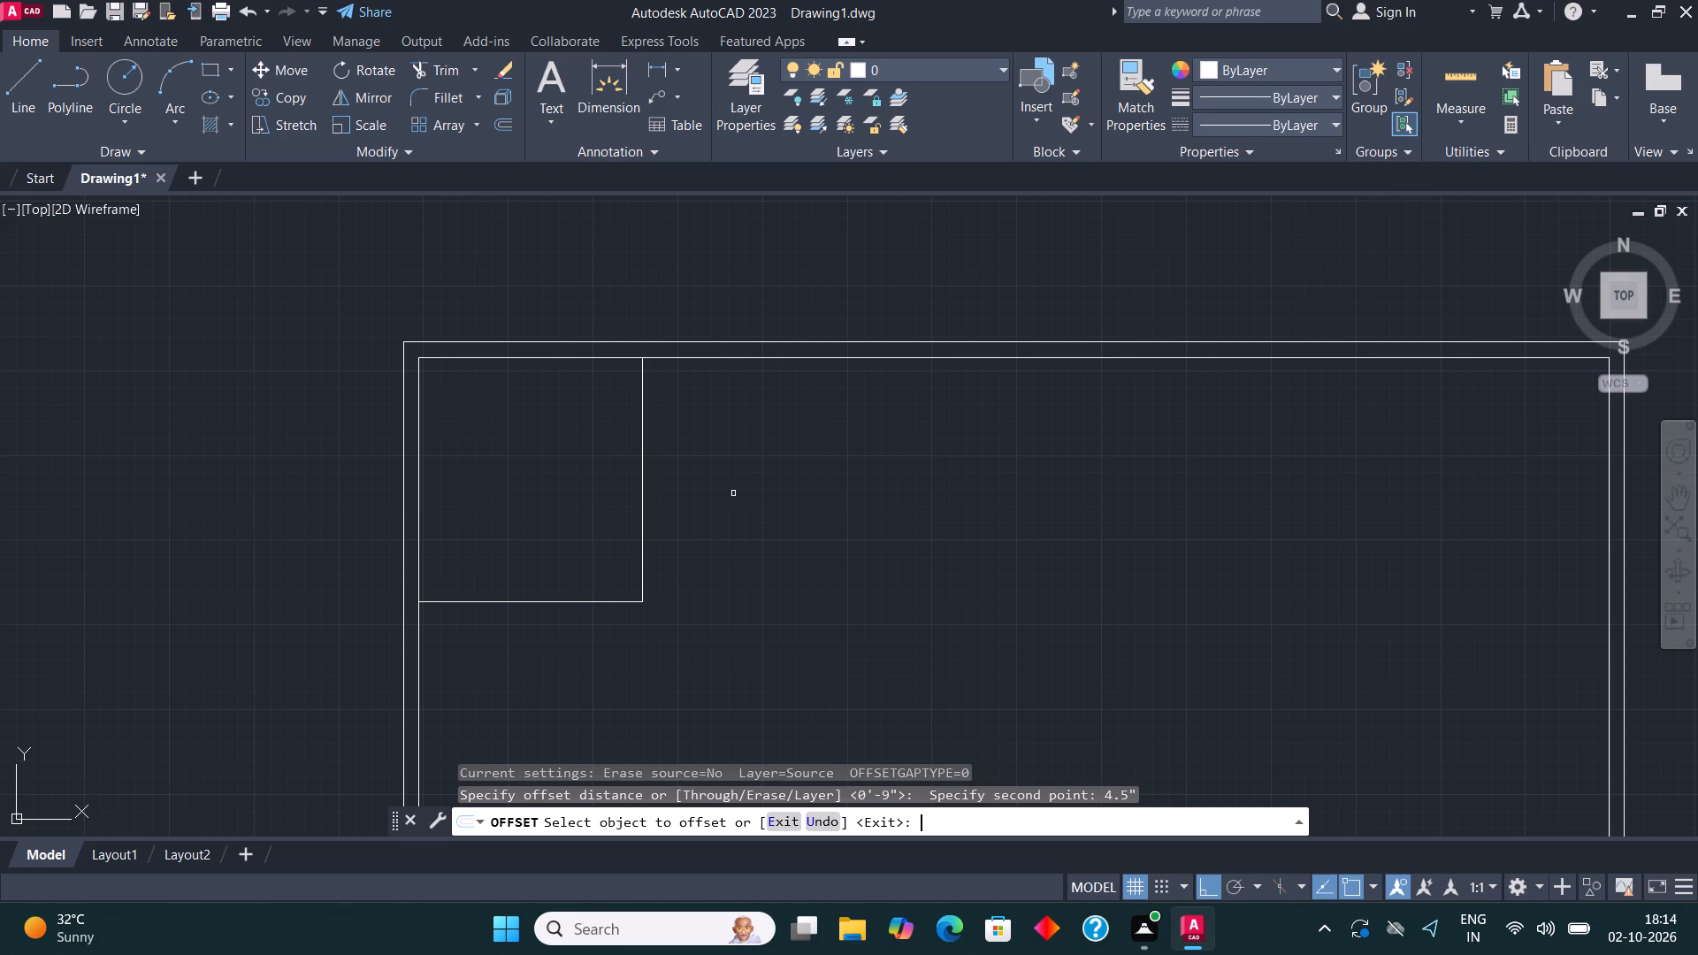
{"action": "left_click", "coordinate": [645, 463]}
{"action": "left_click", "coordinate": [700, 465]}
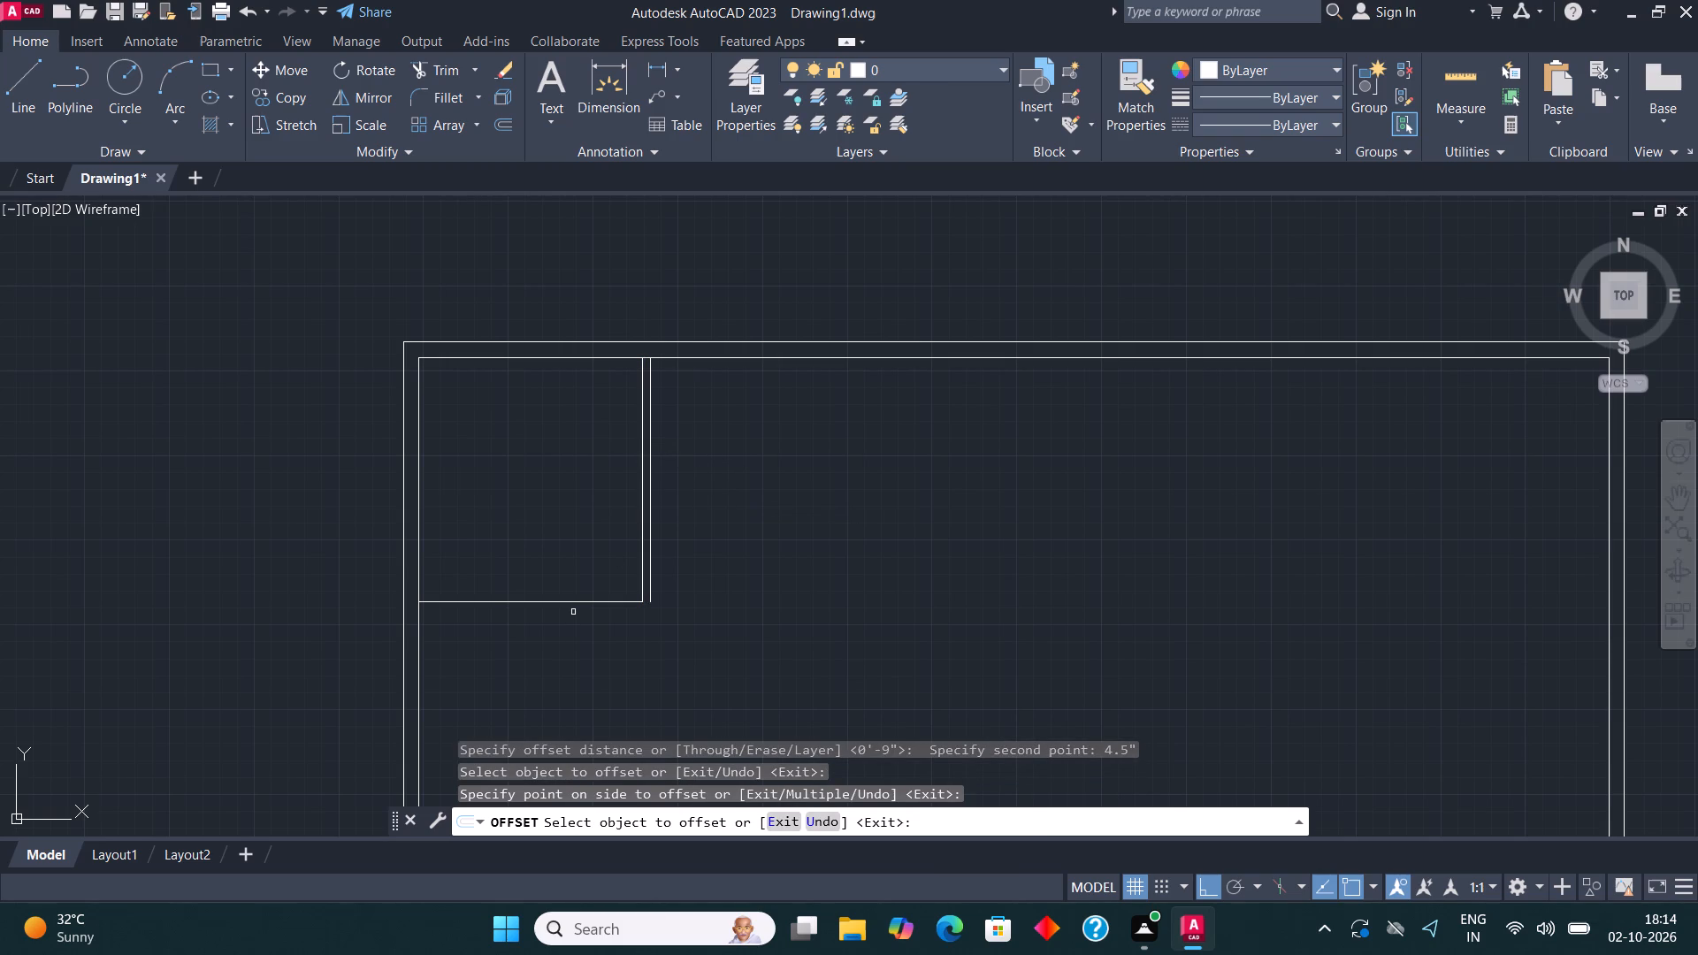
{"action": "left_click", "coordinate": [573, 603]}
{"action": "left_click", "coordinate": [573, 639]}
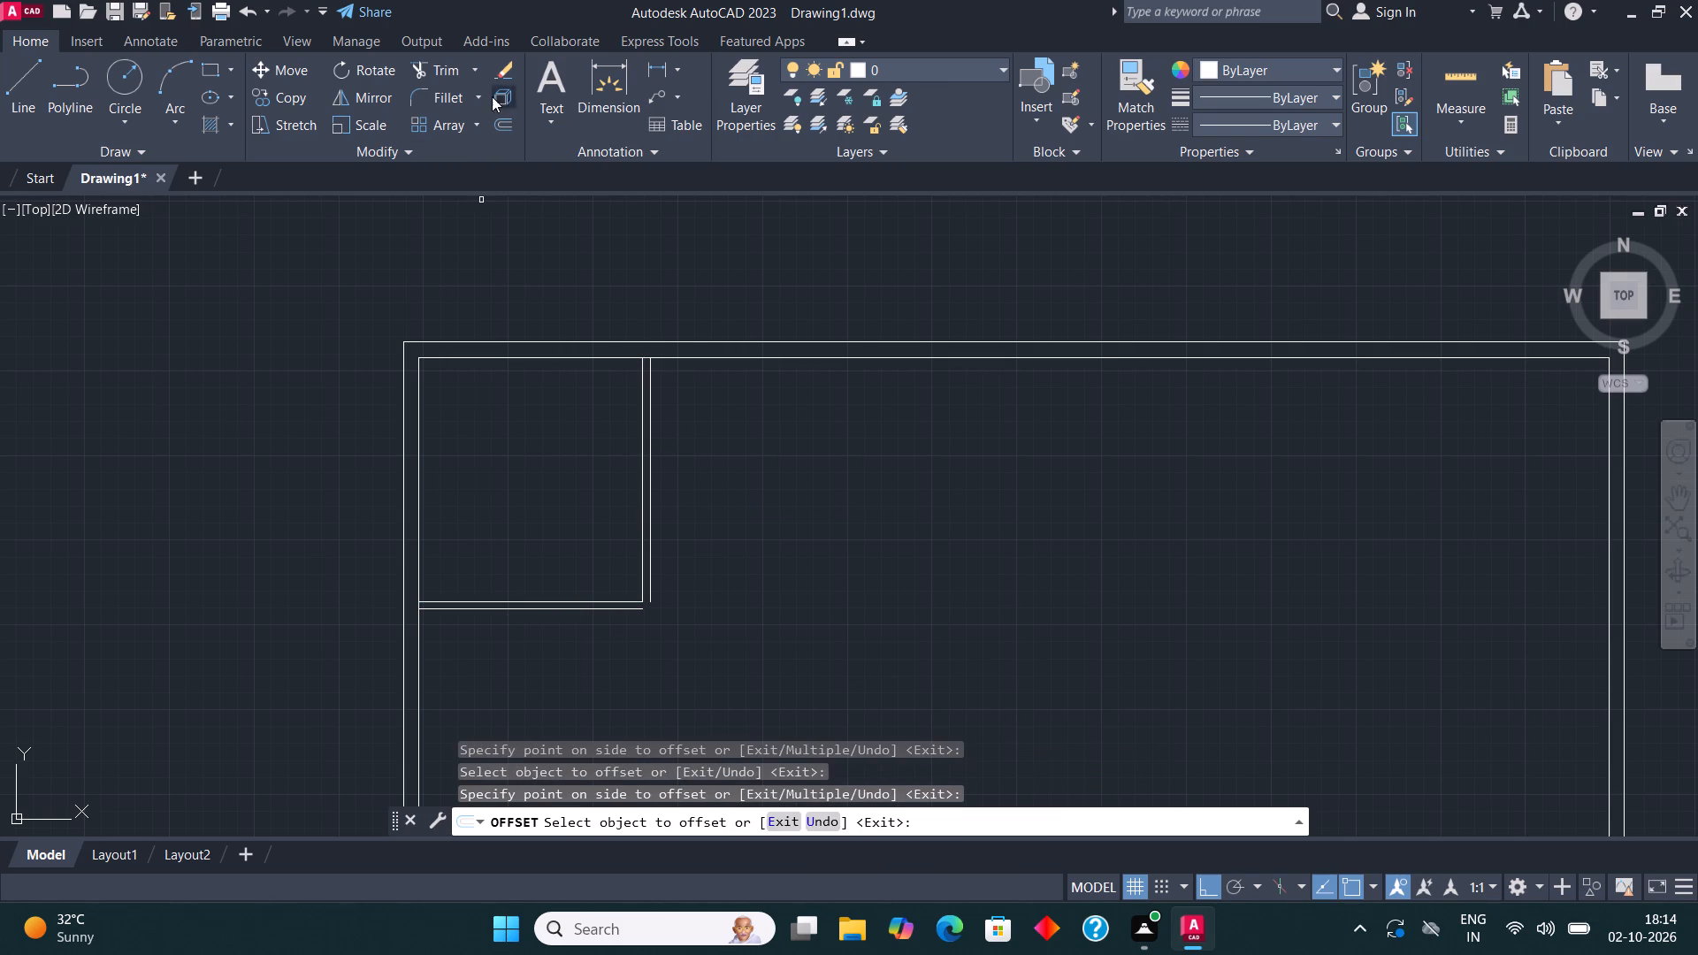
{"action": "left_click", "coordinate": [451, 98]}
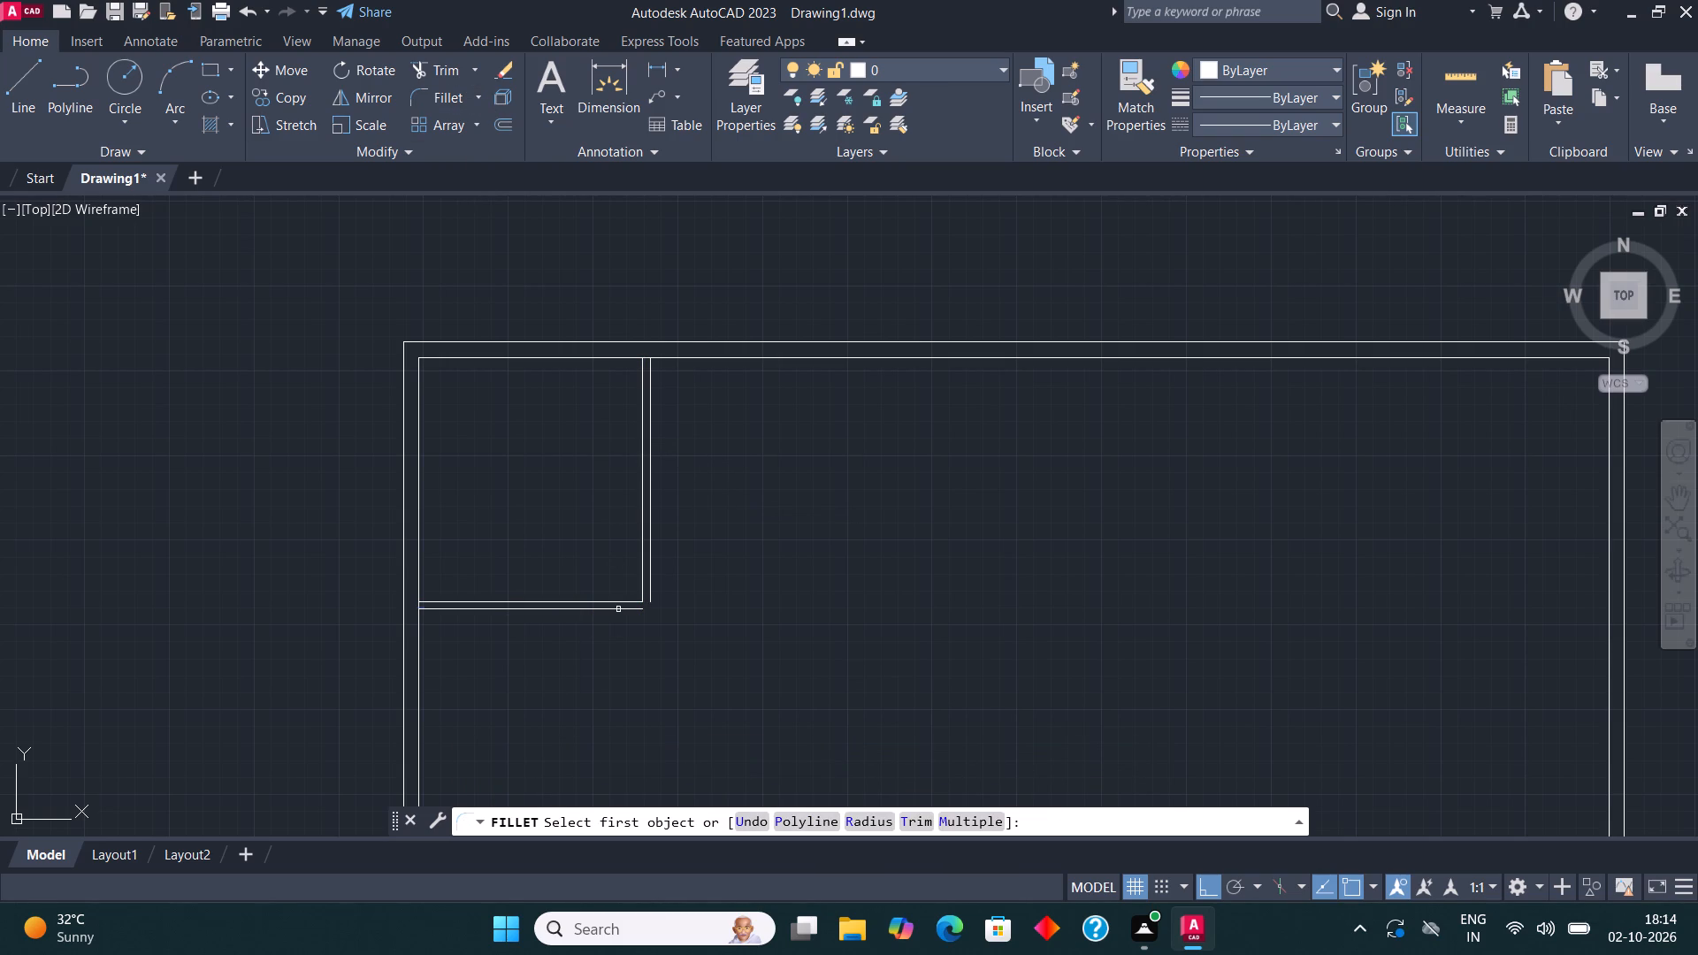
{"action": "left_click", "coordinate": [618, 609]}
{"action": "left_click", "coordinate": [648, 586]}
From the corner room partition's outer face at the upper wall, draw a second room with lines 5'11" across, 7'6" down and 5'11" back.
{"action": "middle_click_drag", "start_coordinate": [1021, 524], "coordinate": [854, 540]}
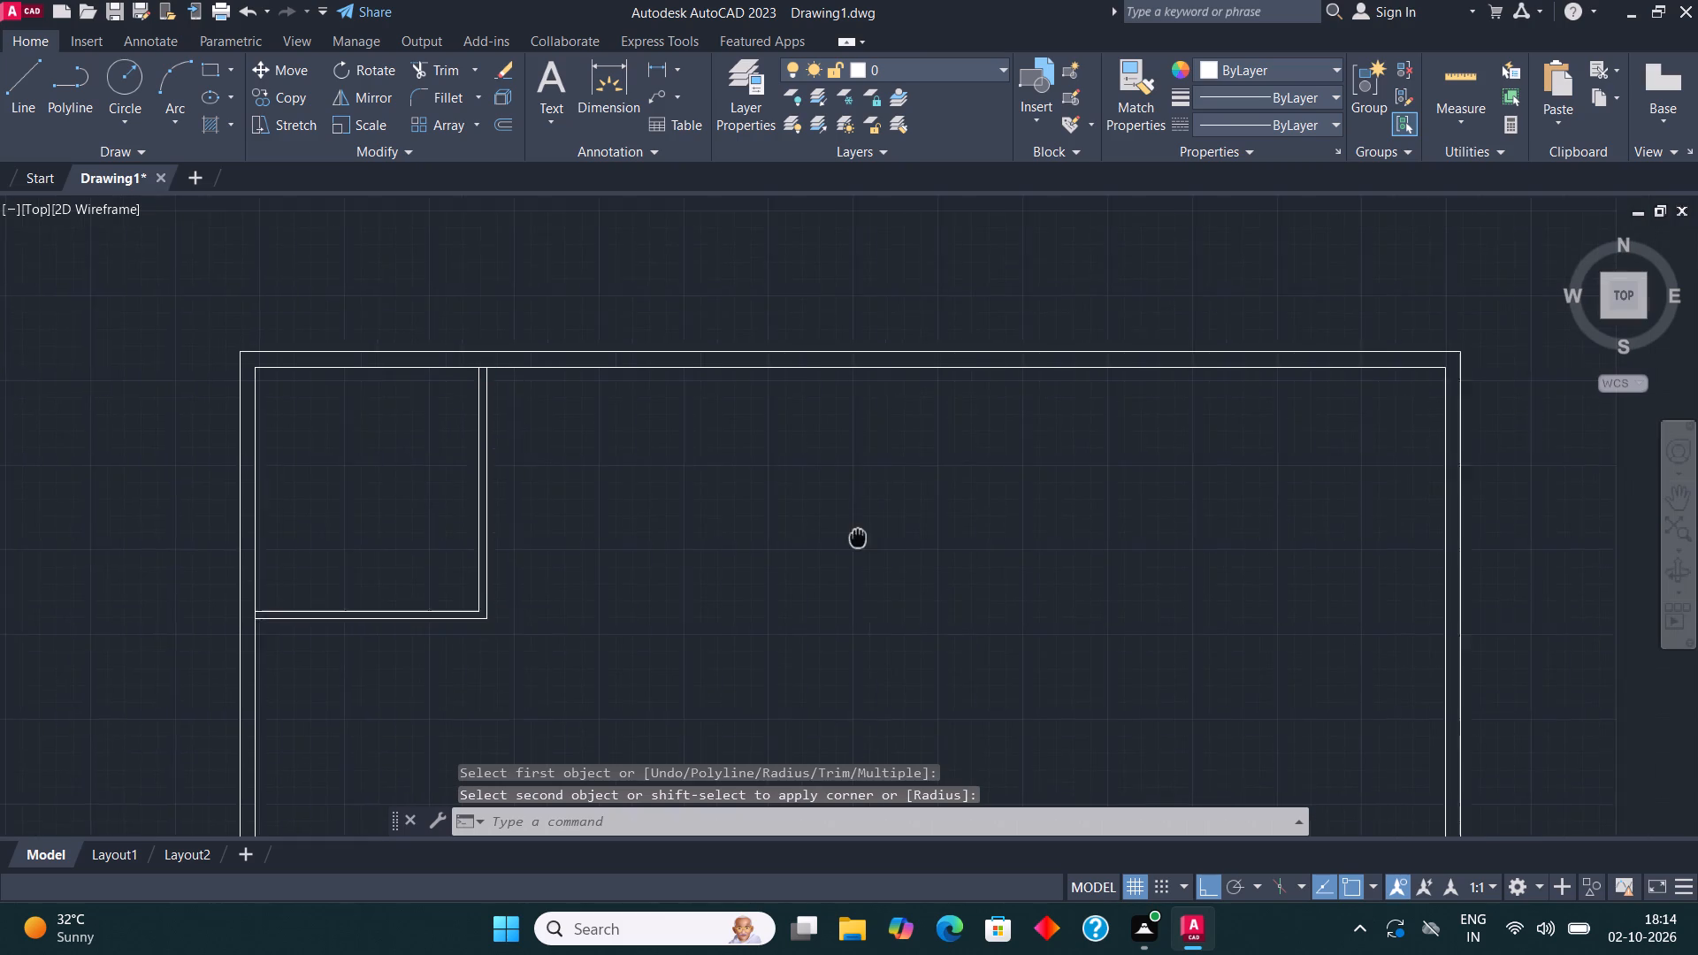
{"action": "middle_click_drag", "start_coordinate": [854, 540], "coordinate": [926, 596]}
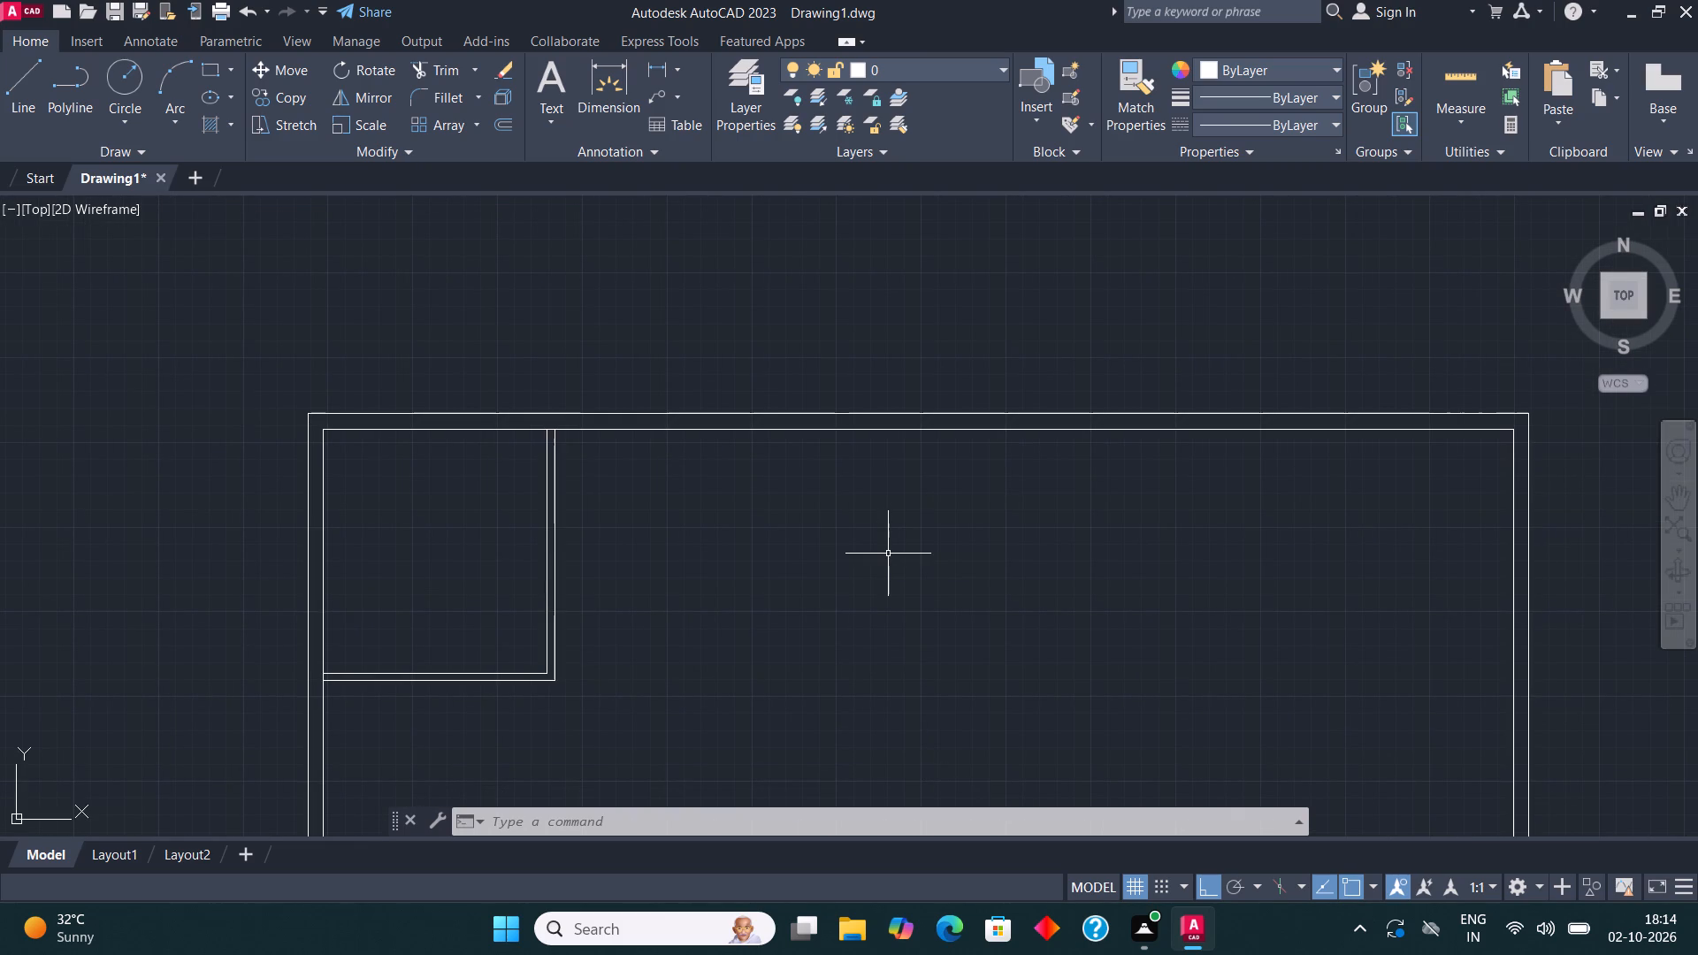
{"action": "left_click", "coordinate": [12, 88]}
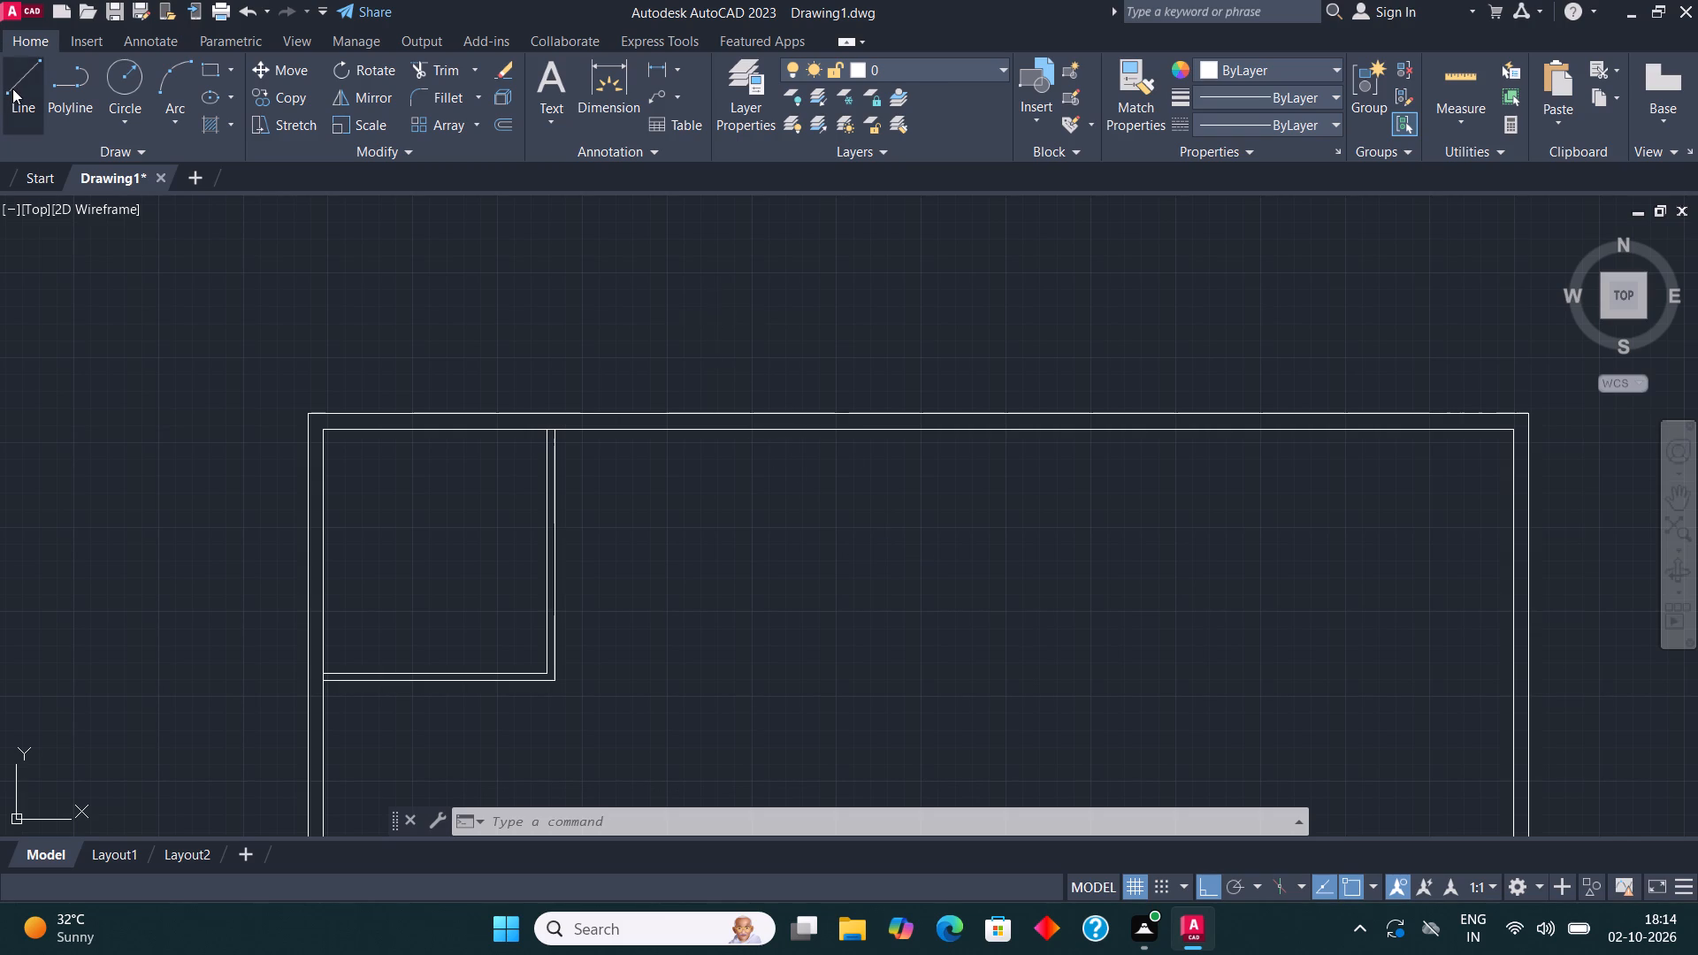
{"action": "left_click", "coordinate": [562, 425]}
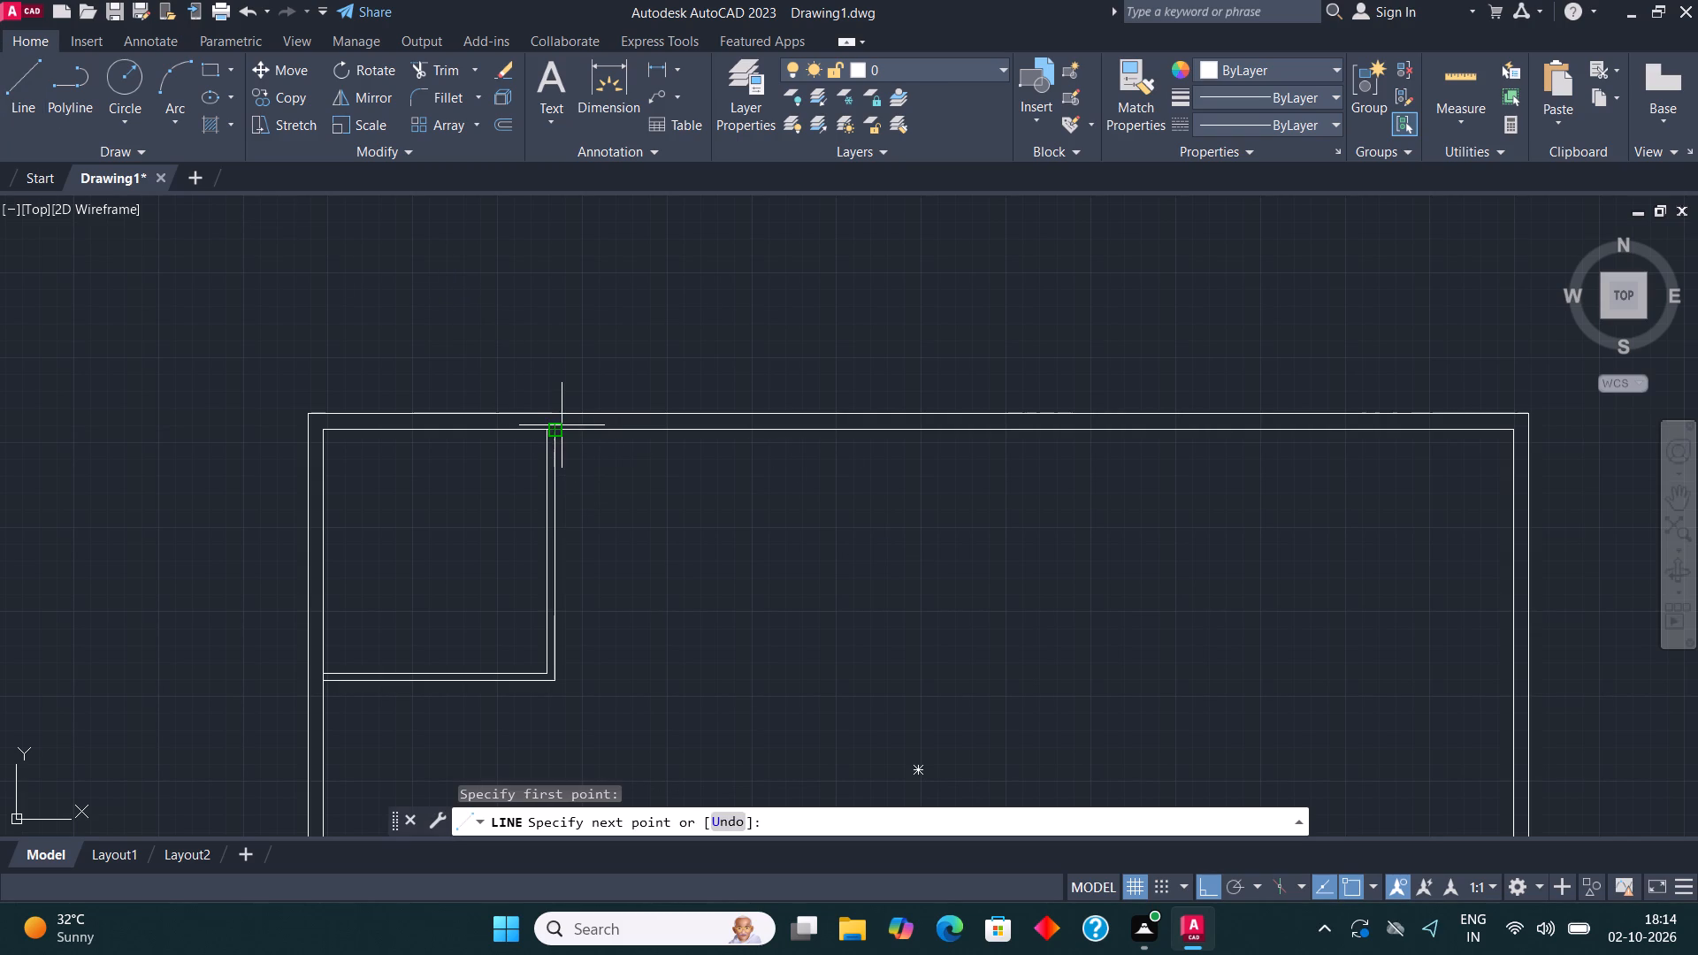
{"action": "type", "text": "5'"}
{"action": "type", "text": "11\""}
{"action": "key", "text": "Return"}
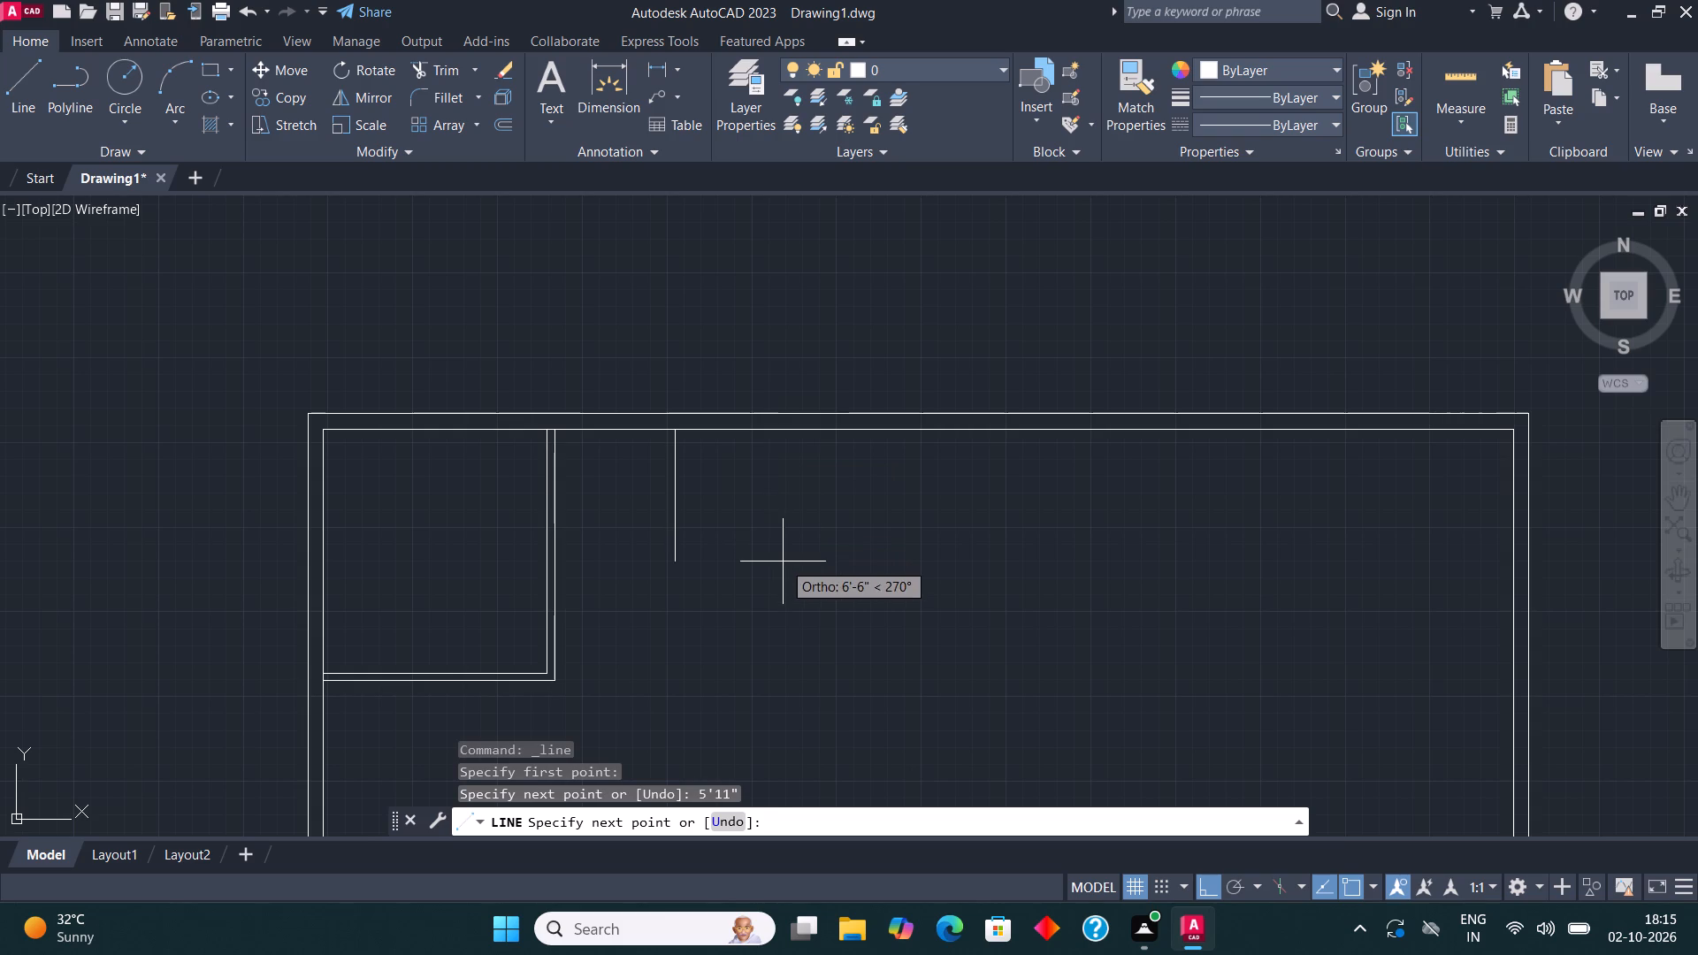
{"action": "type", "text": "7'6\""}
{"action": "key", "text": "Return"}
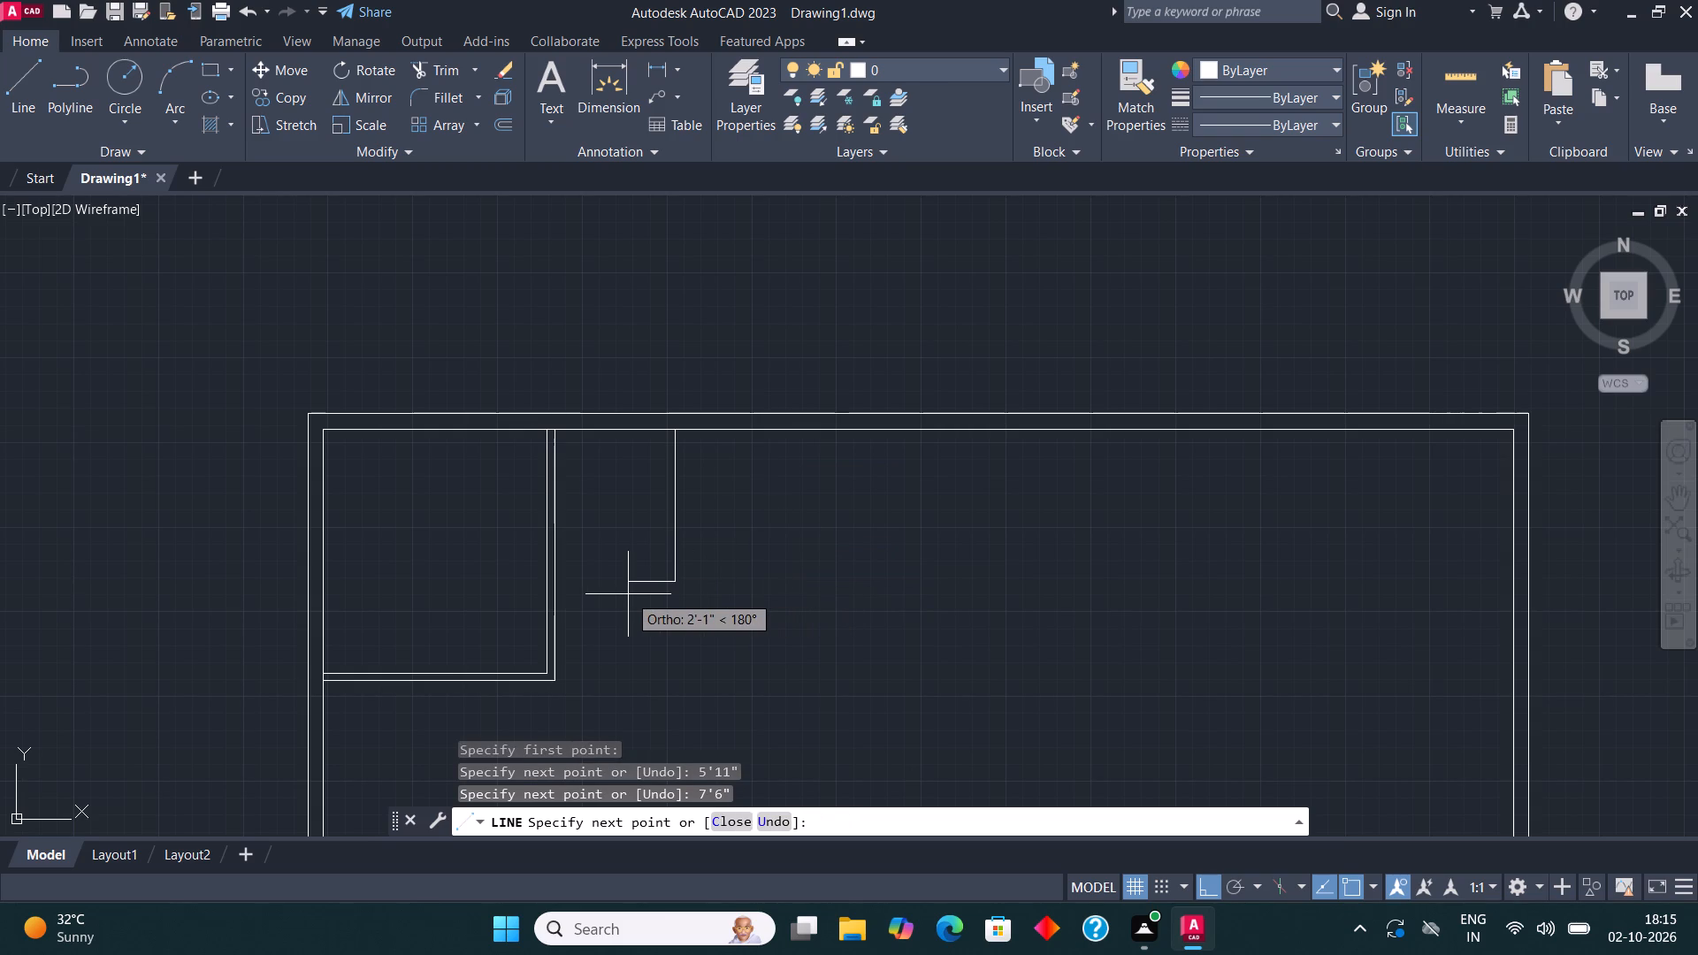
{"action": "type", "text": "5'11\""}
{"action": "key", "text": "Return"}
{"action": "key", "text": "Escape"}
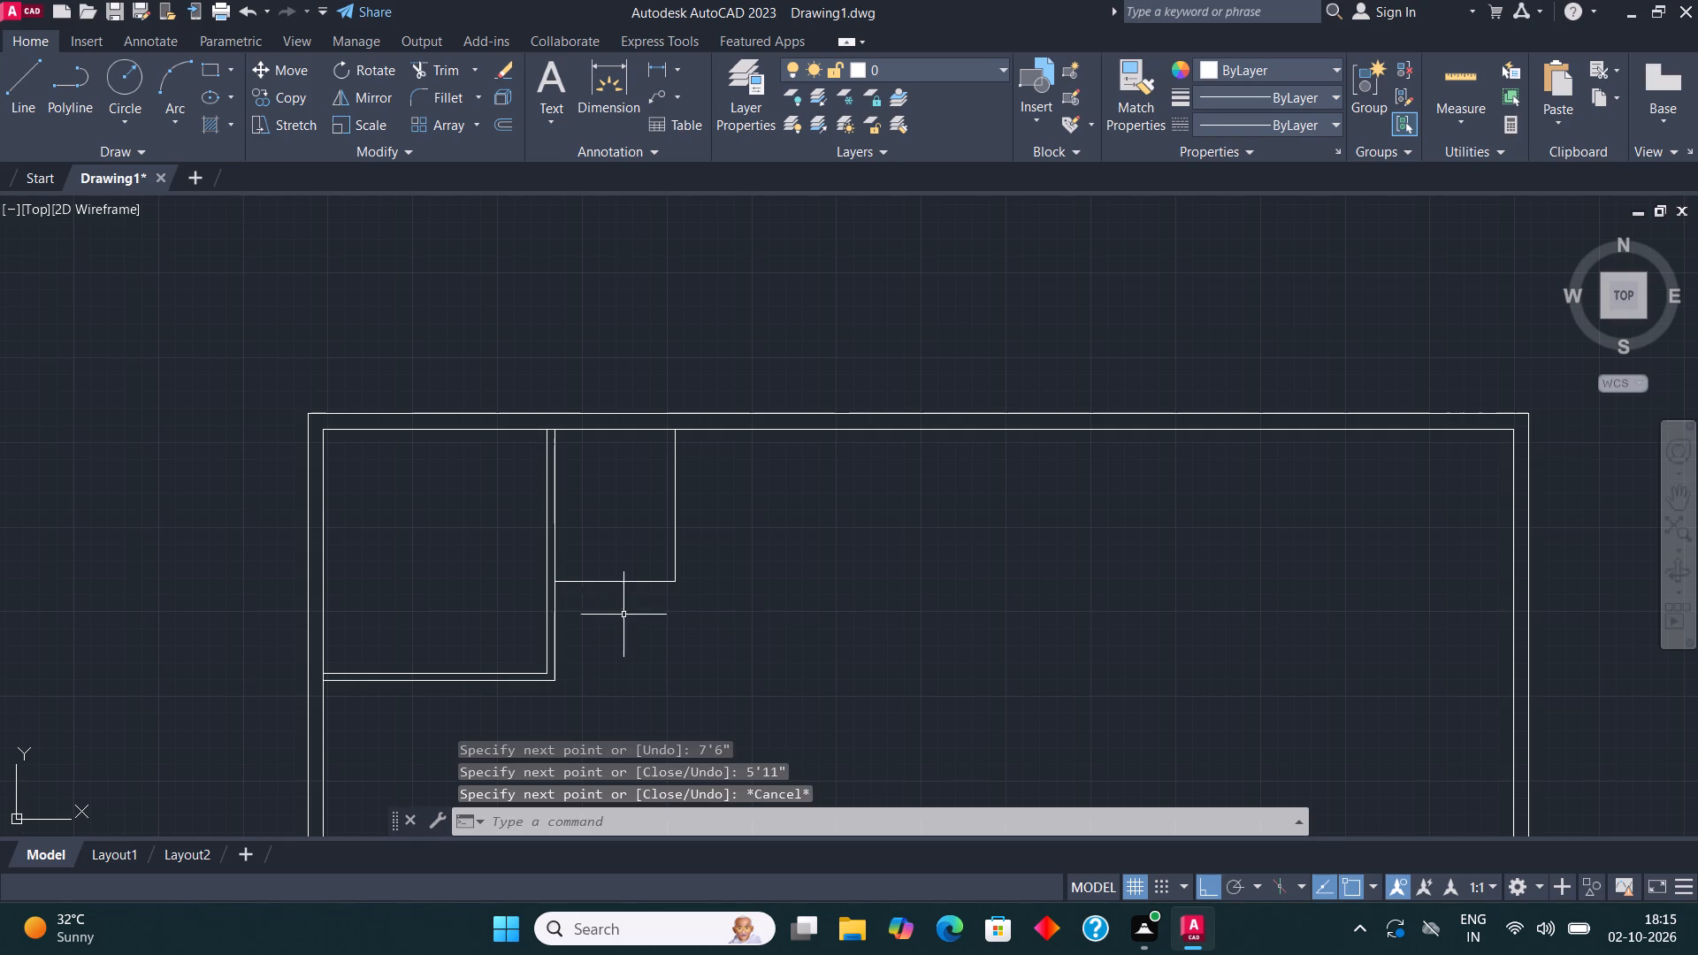
Offset the second room's vertical and lower lines 4.5" outward and join the offsets into a corner with Fillet.
{"action": "middle_click_drag", "start_coordinate": [681, 627], "coordinate": [734, 638]}
{"action": "left_click_drag", "start_coordinate": [746, 624], "coordinate": [703, 591]}
{"action": "left_click_drag", "start_coordinate": [616, 536], "coordinate": [607, 536]}
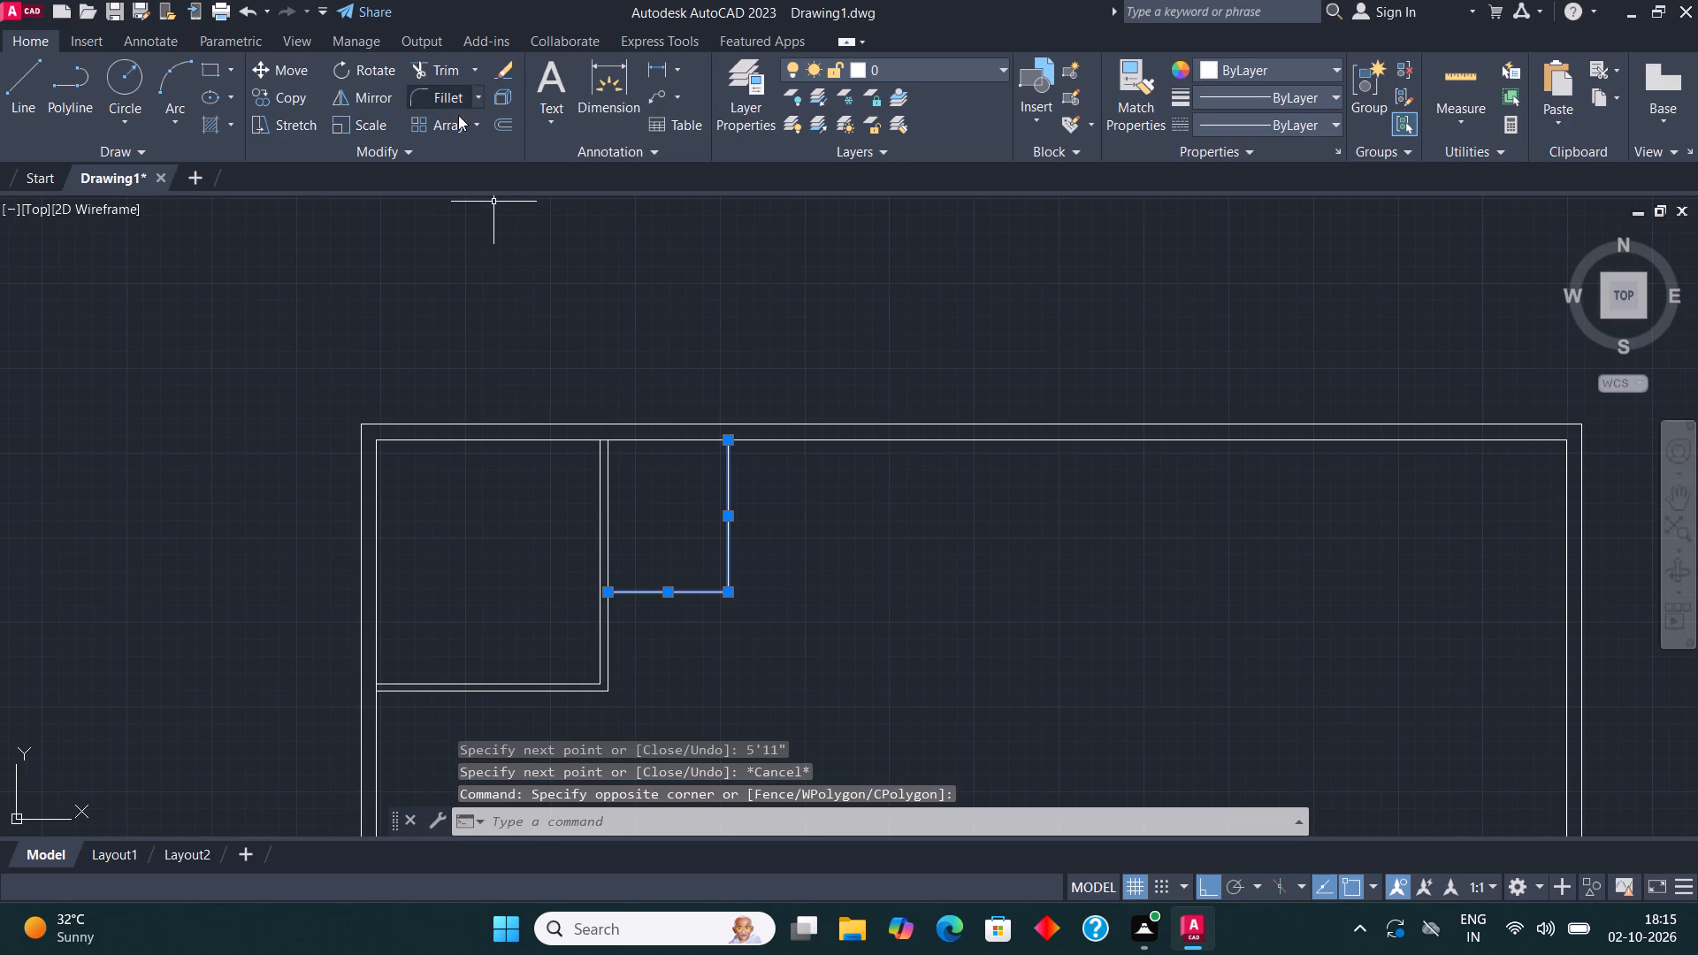
{"action": "left_click", "coordinate": [501, 121]}
{"action": "left_click", "coordinate": [725, 509]}
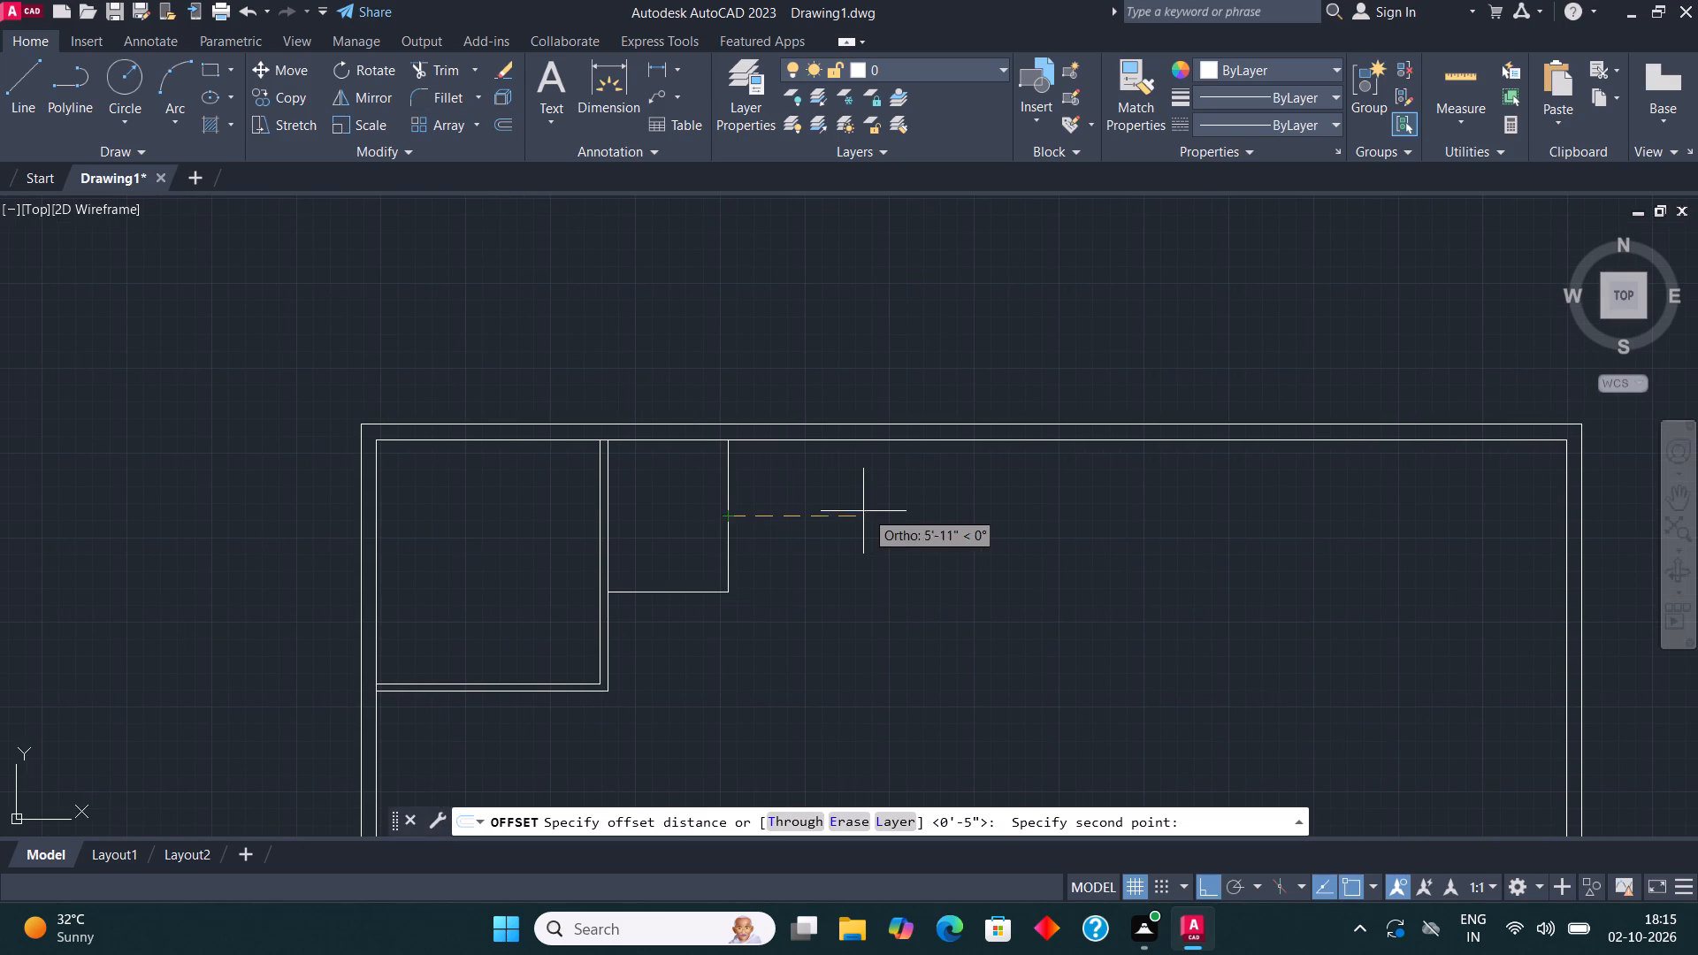
{"action": "type", "text": "4.5\""}
{"action": "key", "text": "Return"}
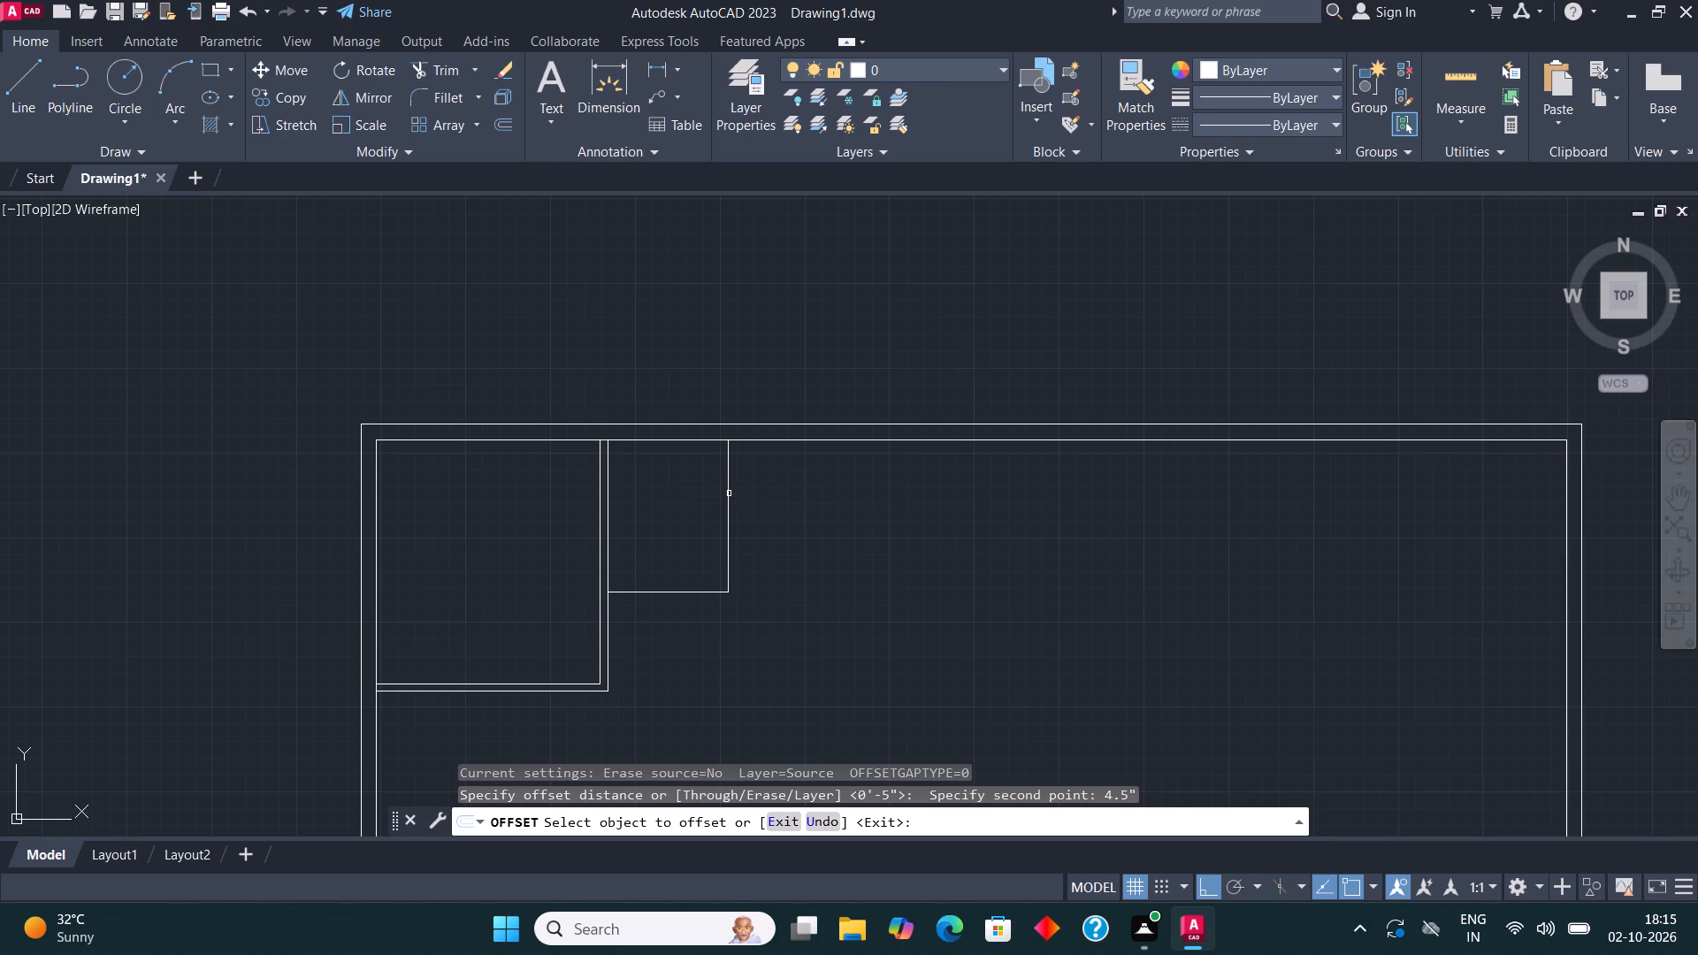
{"action": "left_click", "coordinate": [729, 493]}
{"action": "left_click", "coordinate": [778, 511]}
{"action": "left_click", "coordinate": [643, 585]}
{"action": "left_click", "coordinate": [646, 592]}
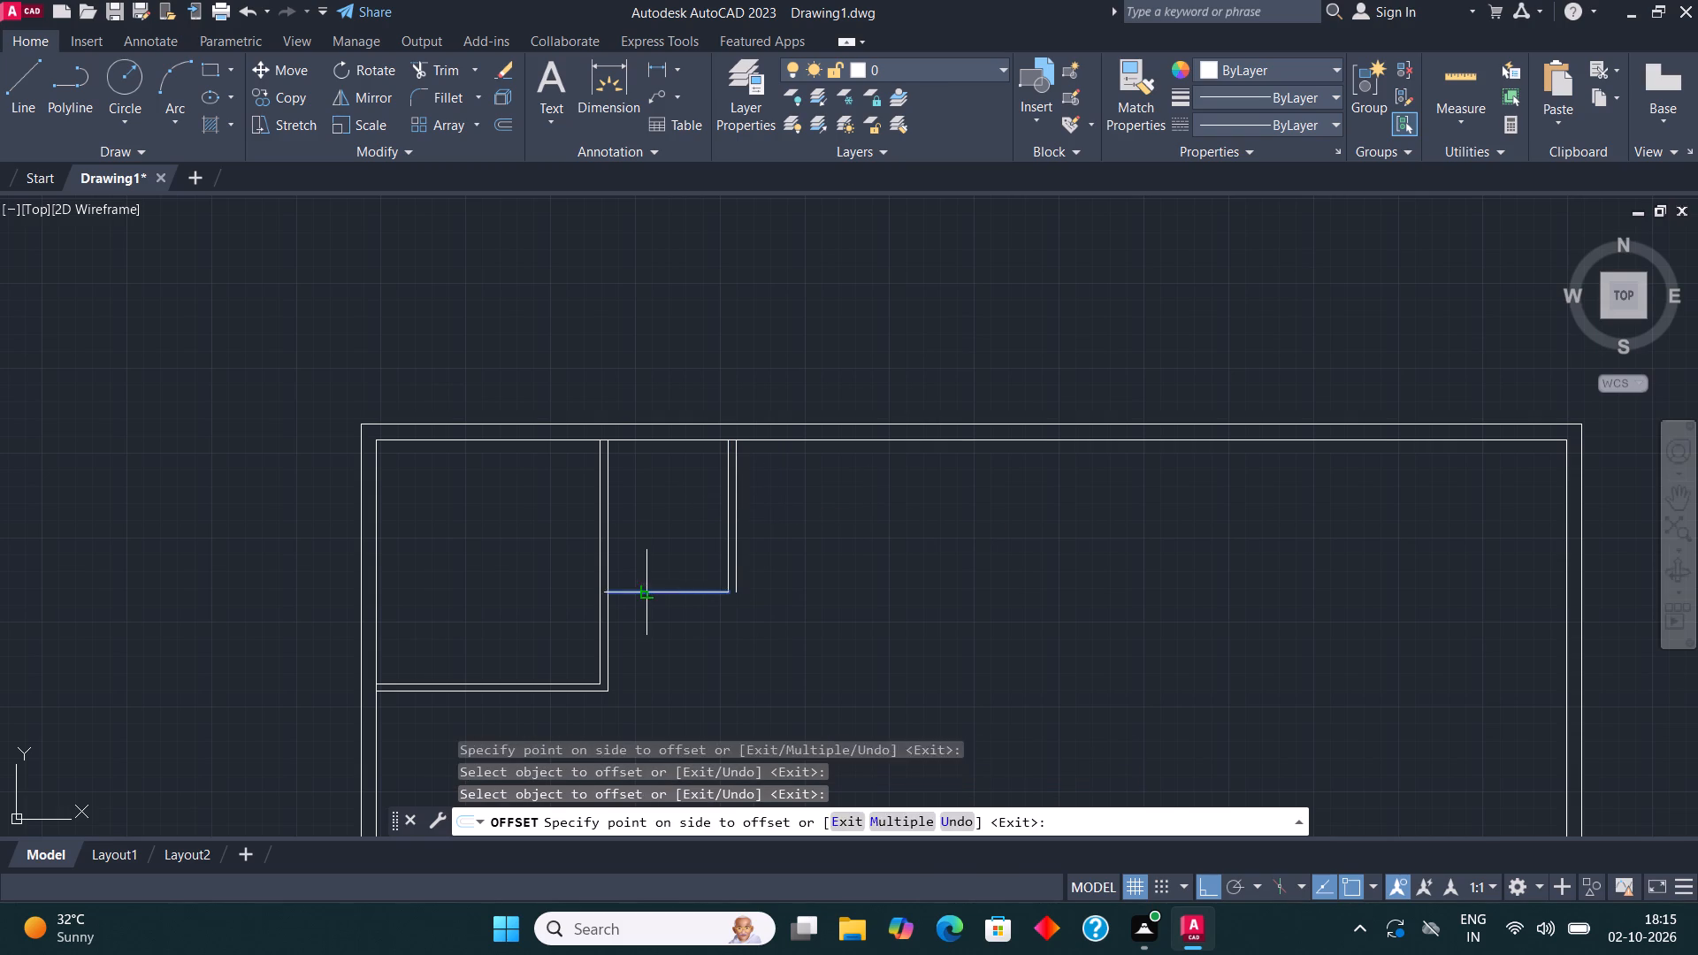
{"action": "left_click", "coordinate": [656, 638]}
{"action": "left_click", "coordinate": [426, 93]}
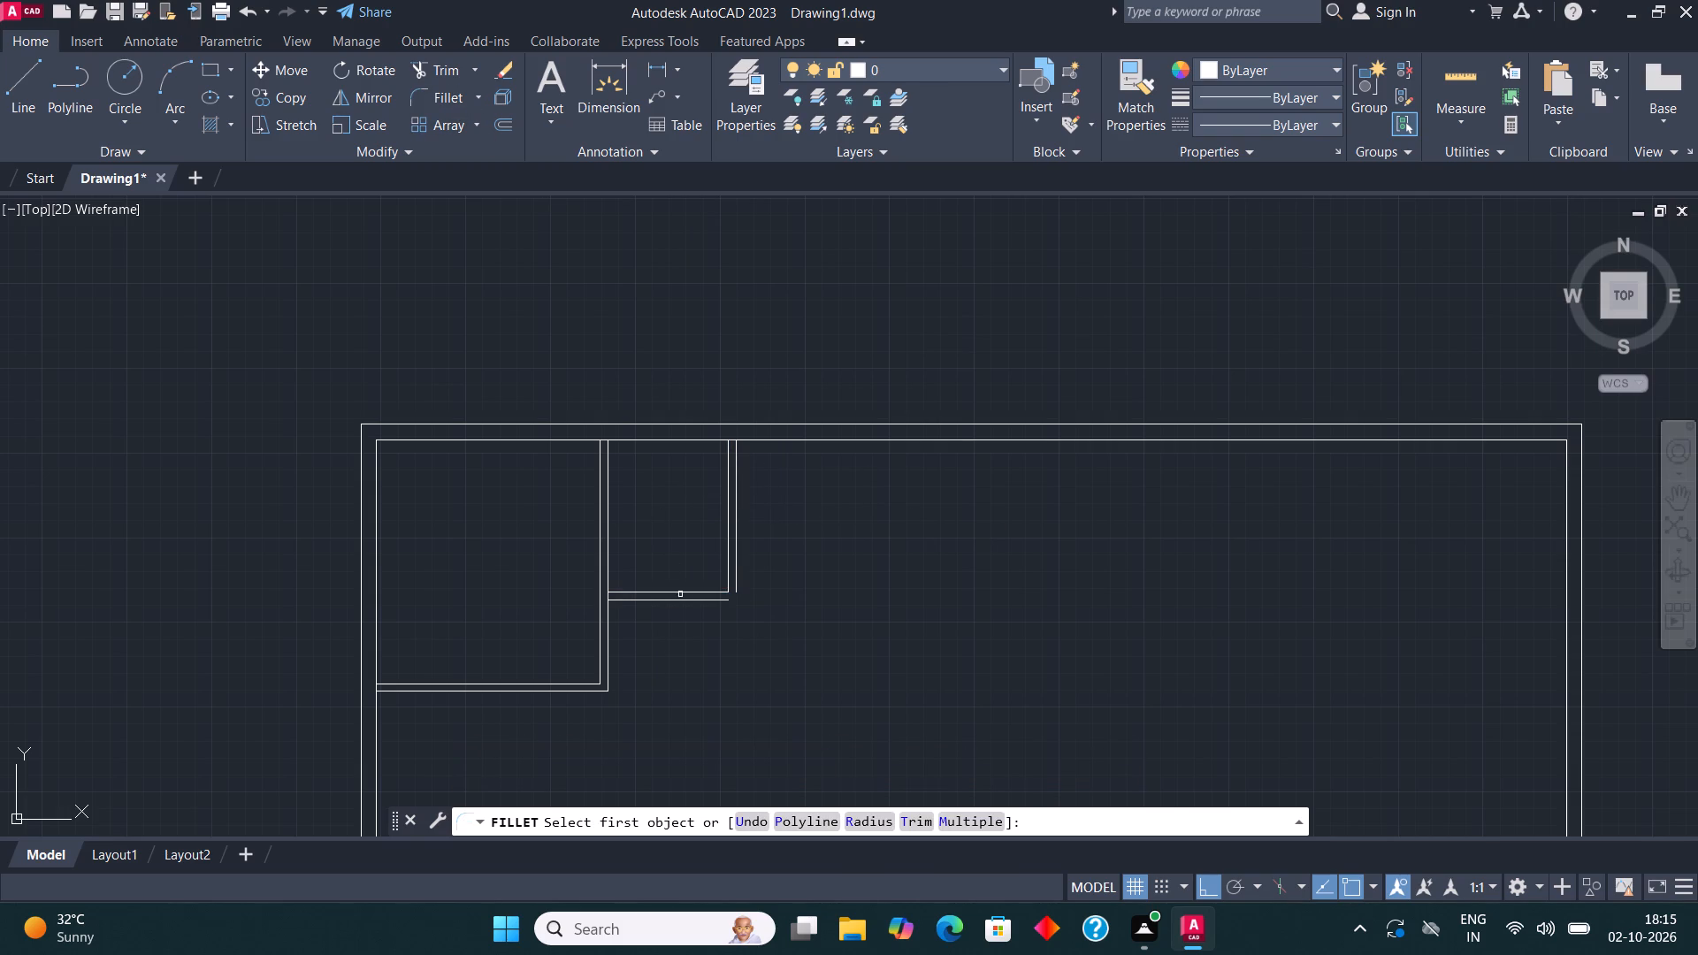
{"action": "left_click", "coordinate": [684, 603]}
{"action": "left_click", "coordinate": [737, 584]}
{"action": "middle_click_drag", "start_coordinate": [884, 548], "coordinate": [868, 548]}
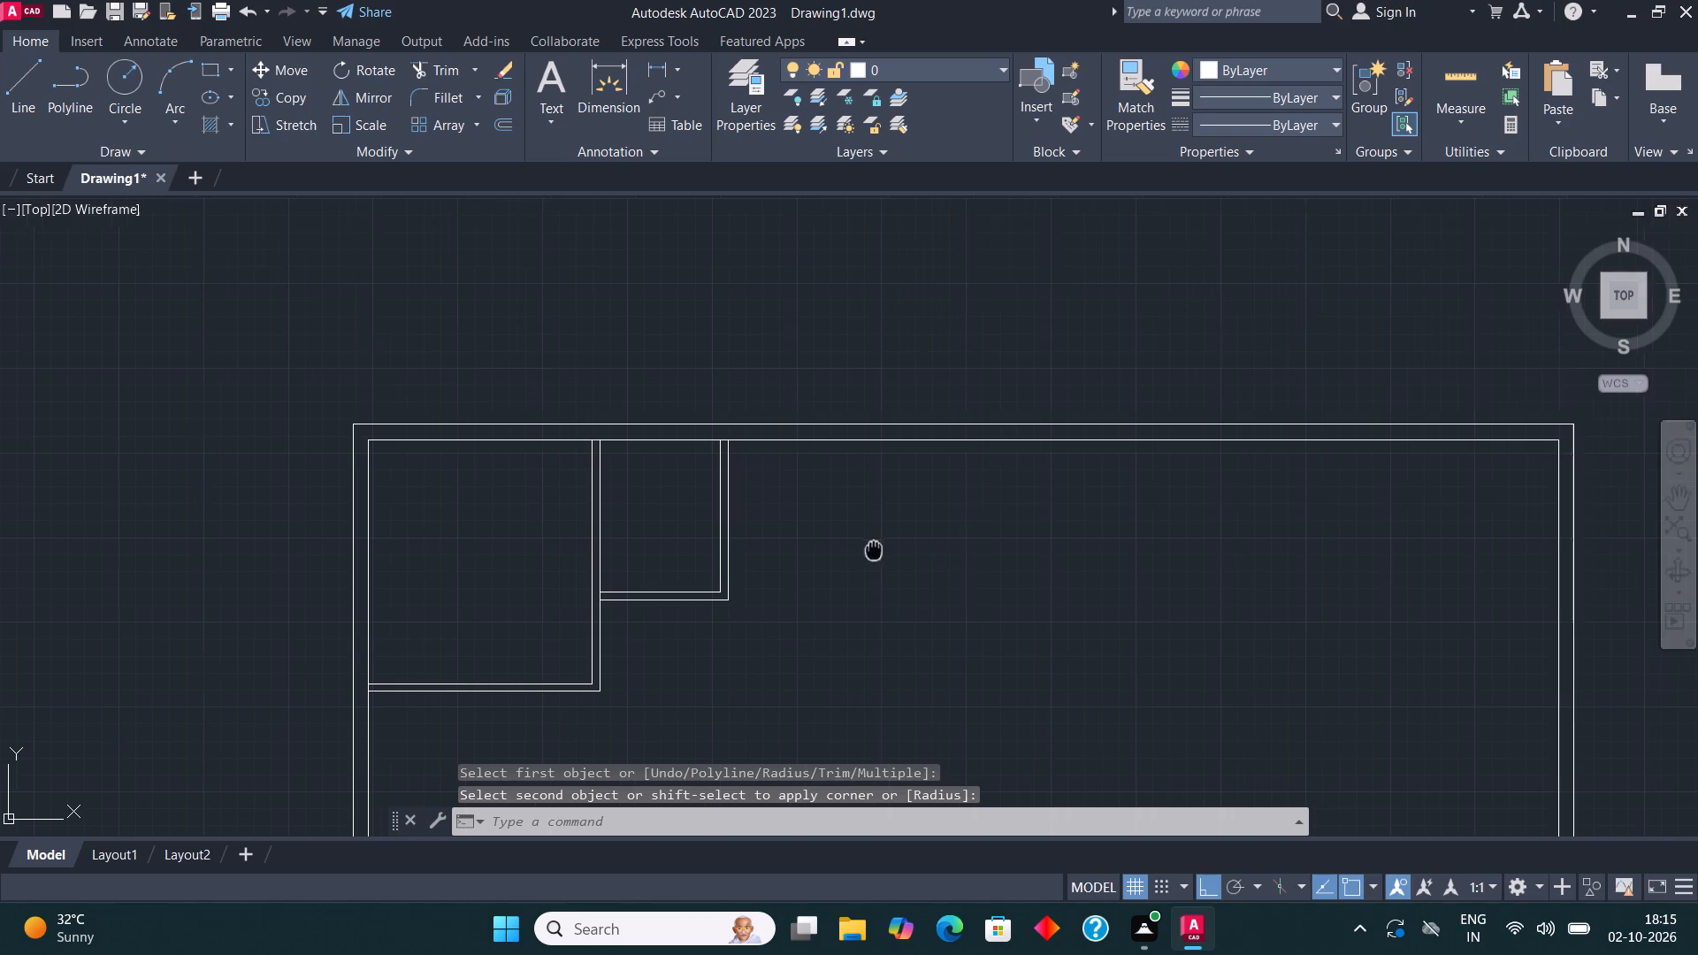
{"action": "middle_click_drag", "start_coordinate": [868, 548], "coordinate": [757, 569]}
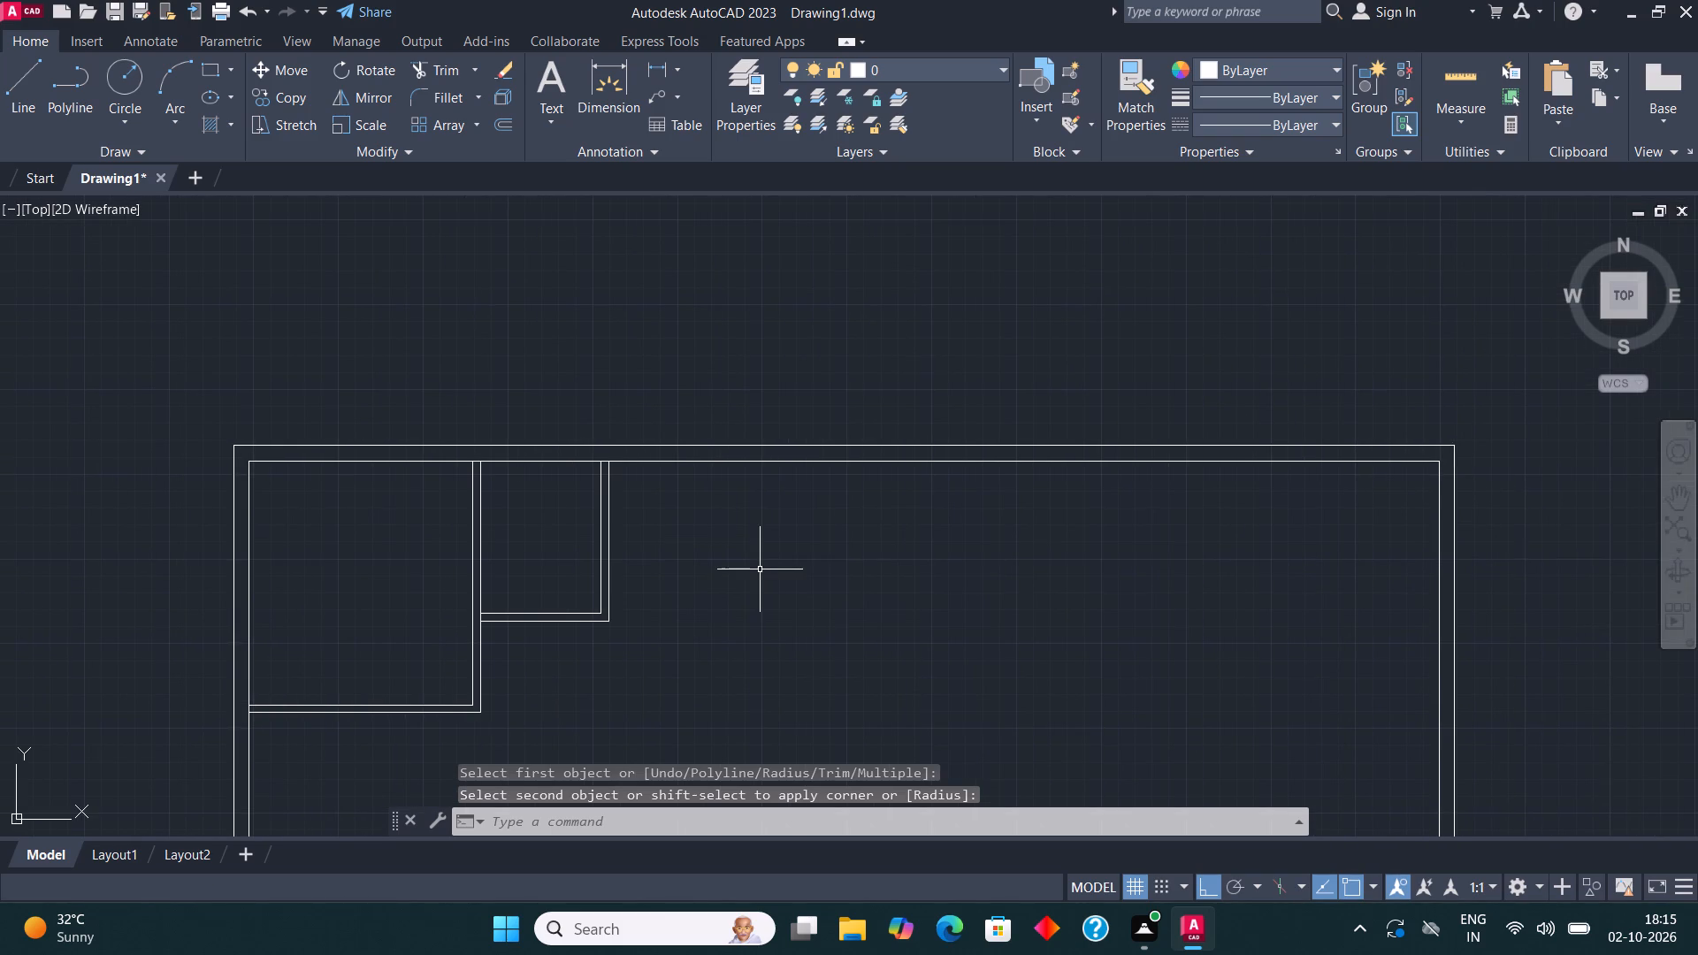
From the second room partition's outer face at the upper wall, draw a third room 11' across, 12' down and 11' back, closing up to the partition corner.
{"action": "left_click", "coordinate": [19, 74]}
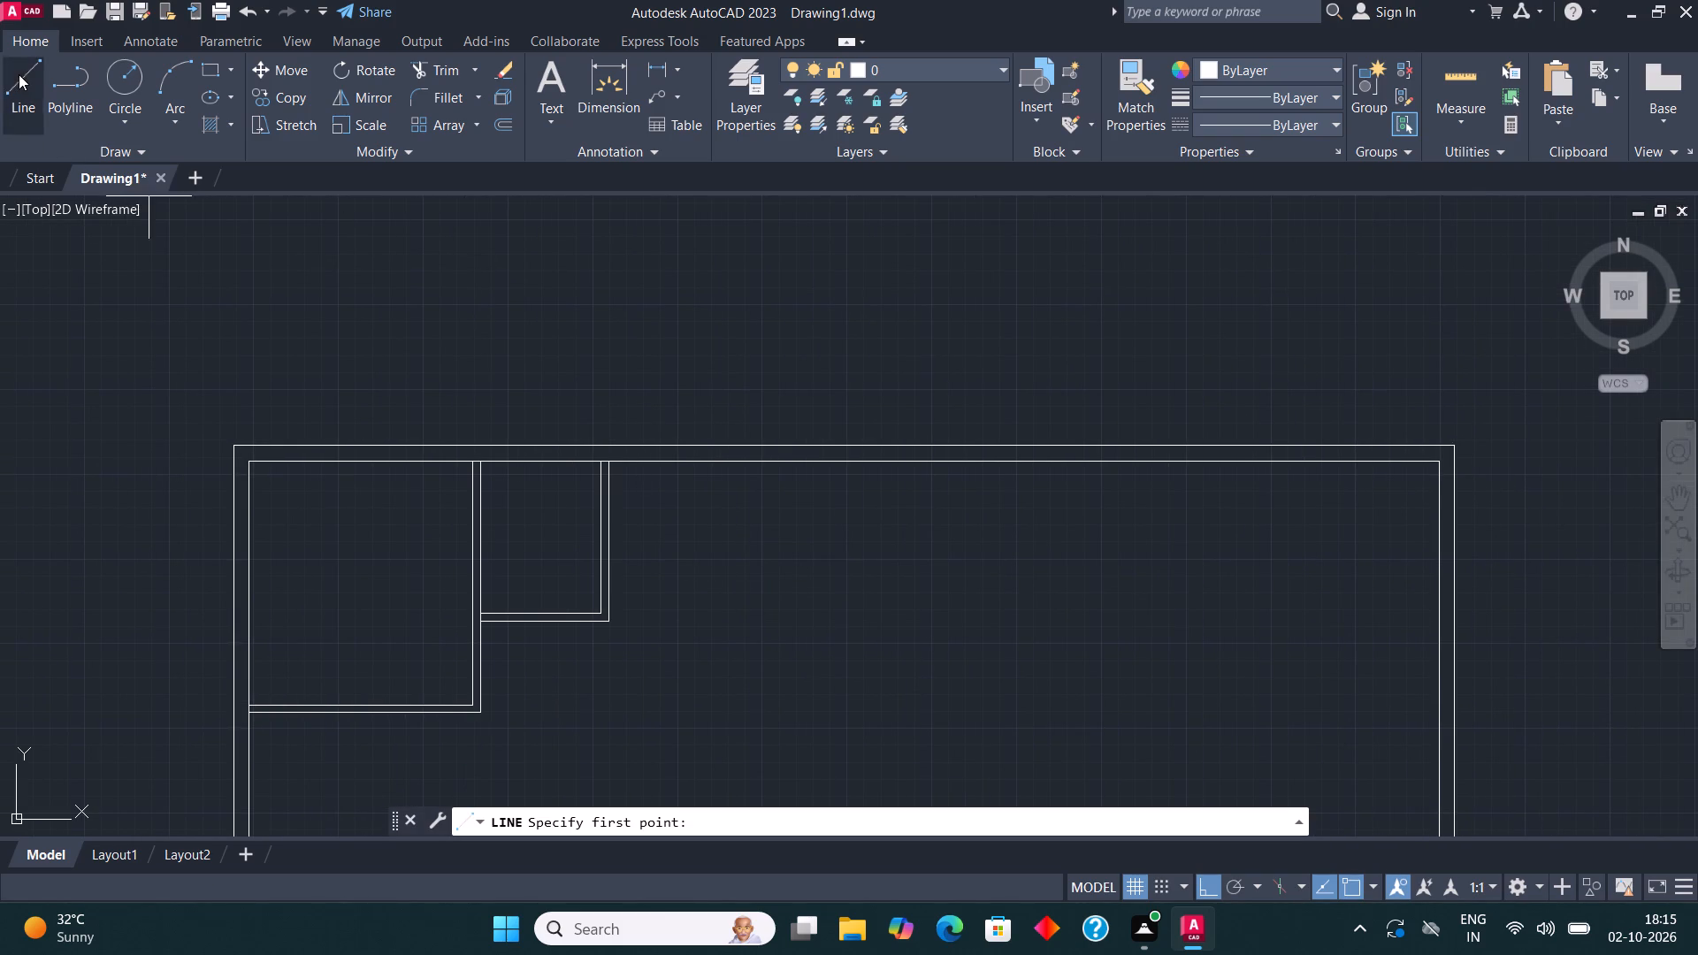
{"action": "left_click", "coordinate": [606, 461]}
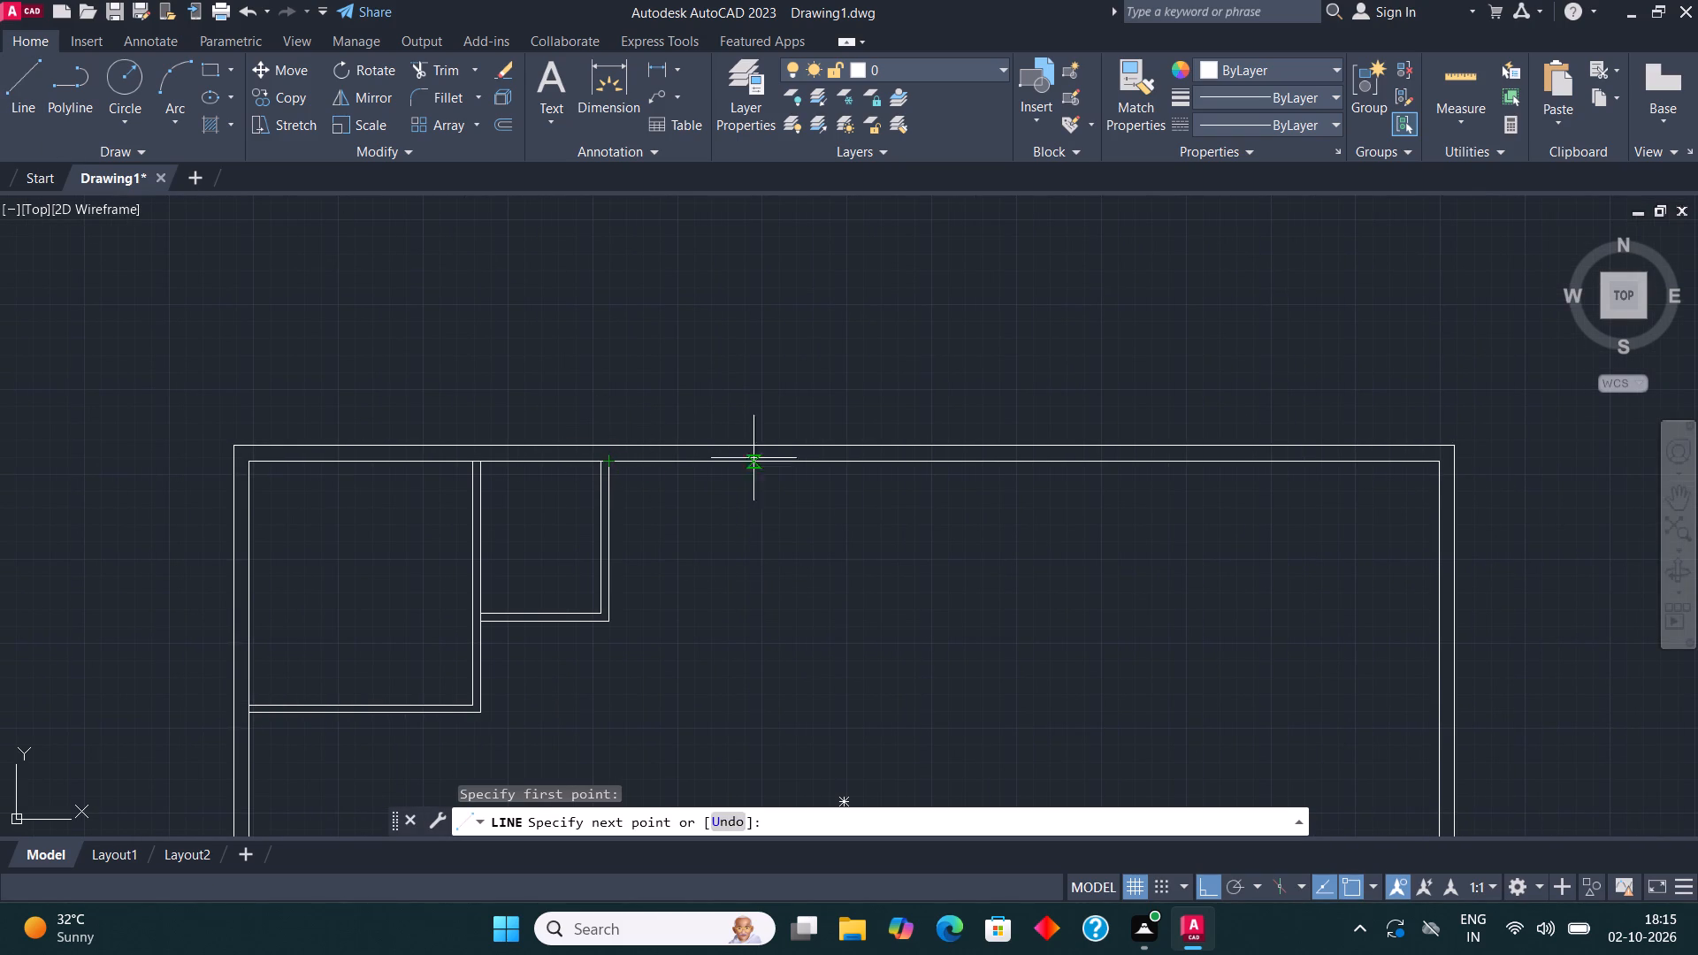
{"action": "type", "text": "11'"}
{"action": "key", "text": "Return"}
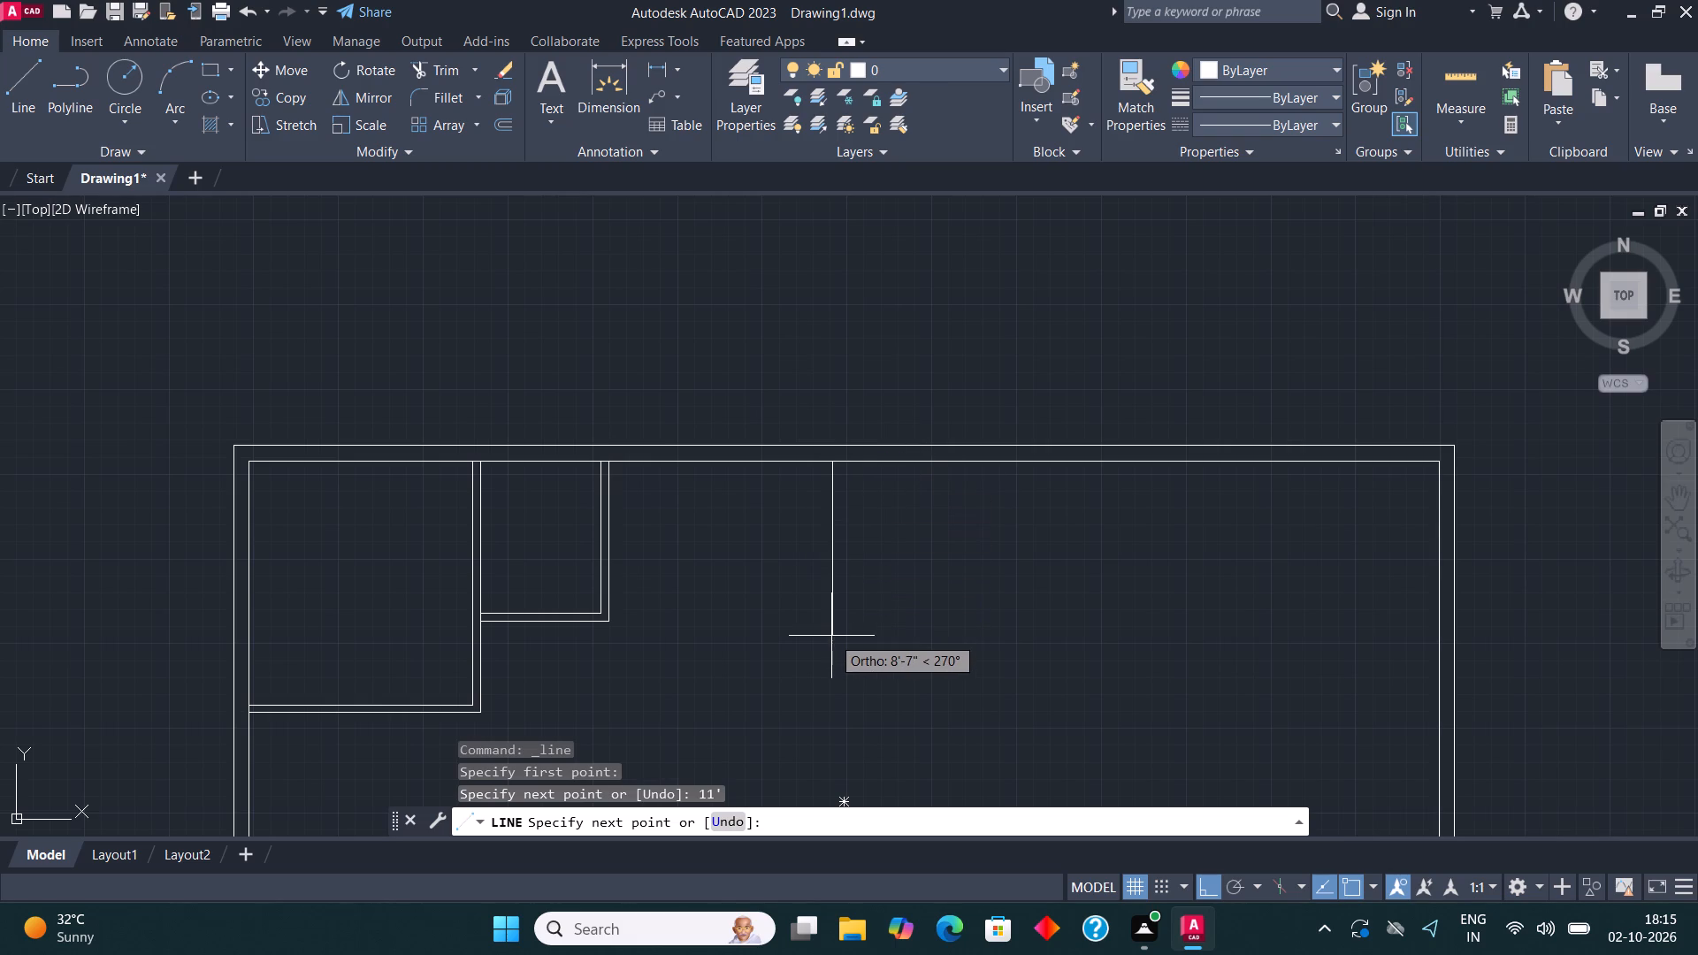
{"action": "type", "text": "12'"}
{"action": "key", "text": "Return"}
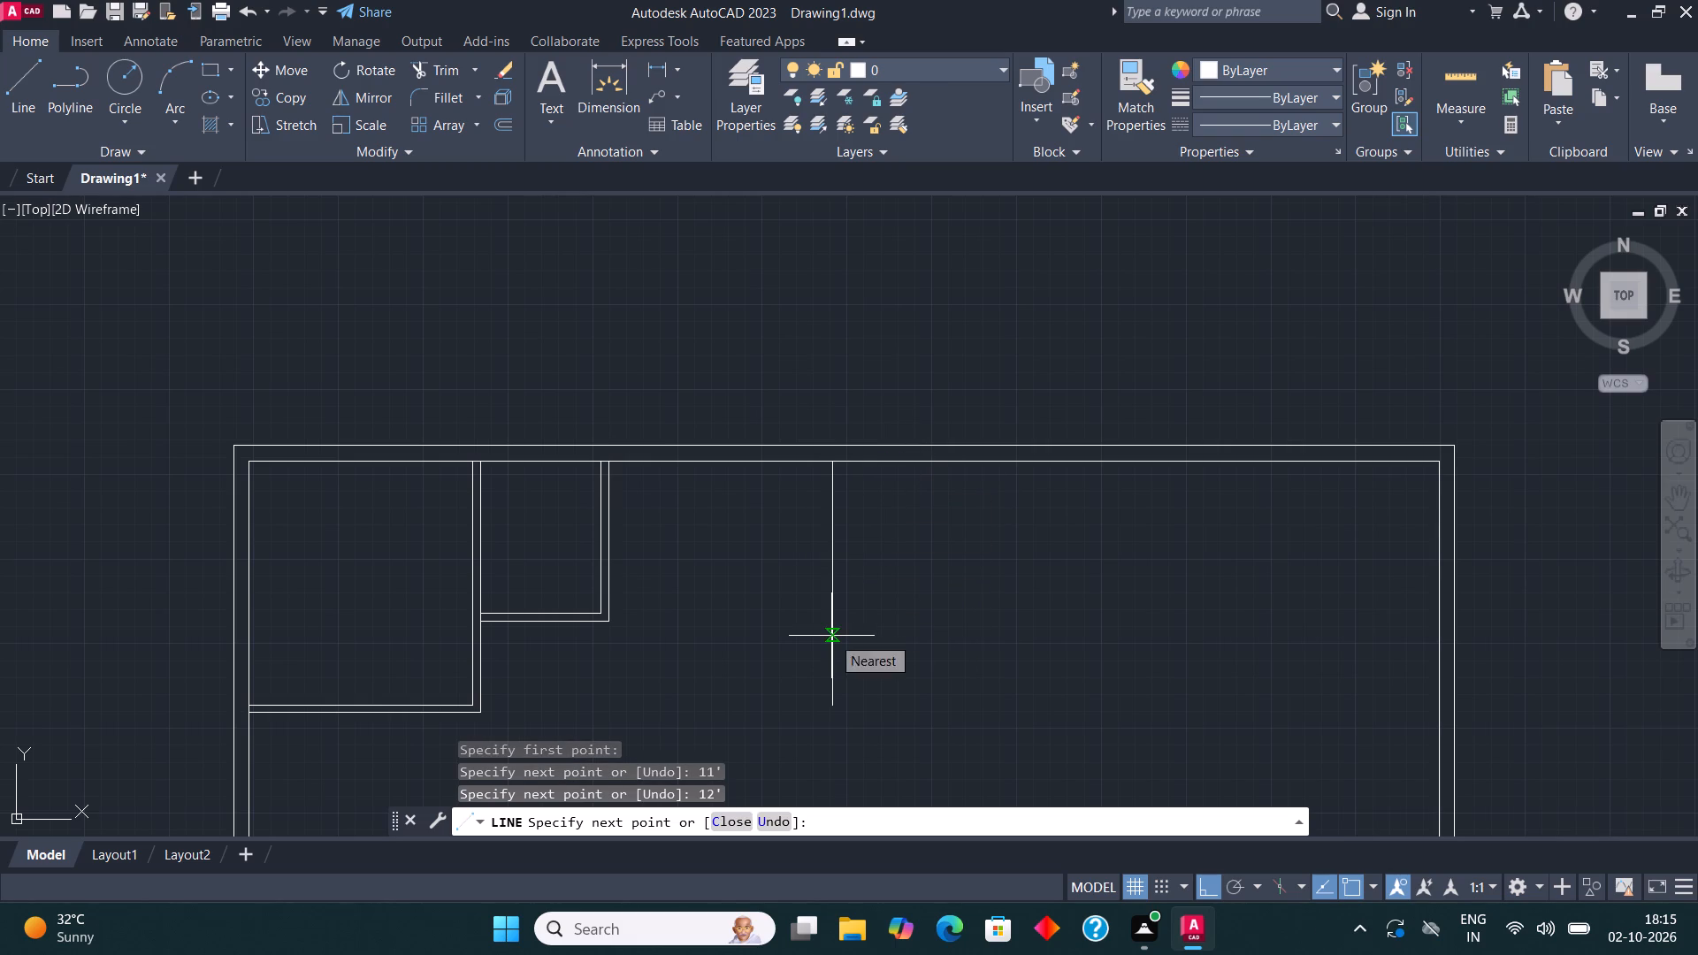
{"action": "type", "text": "11'"}
{"action": "key", "text": "Return"}
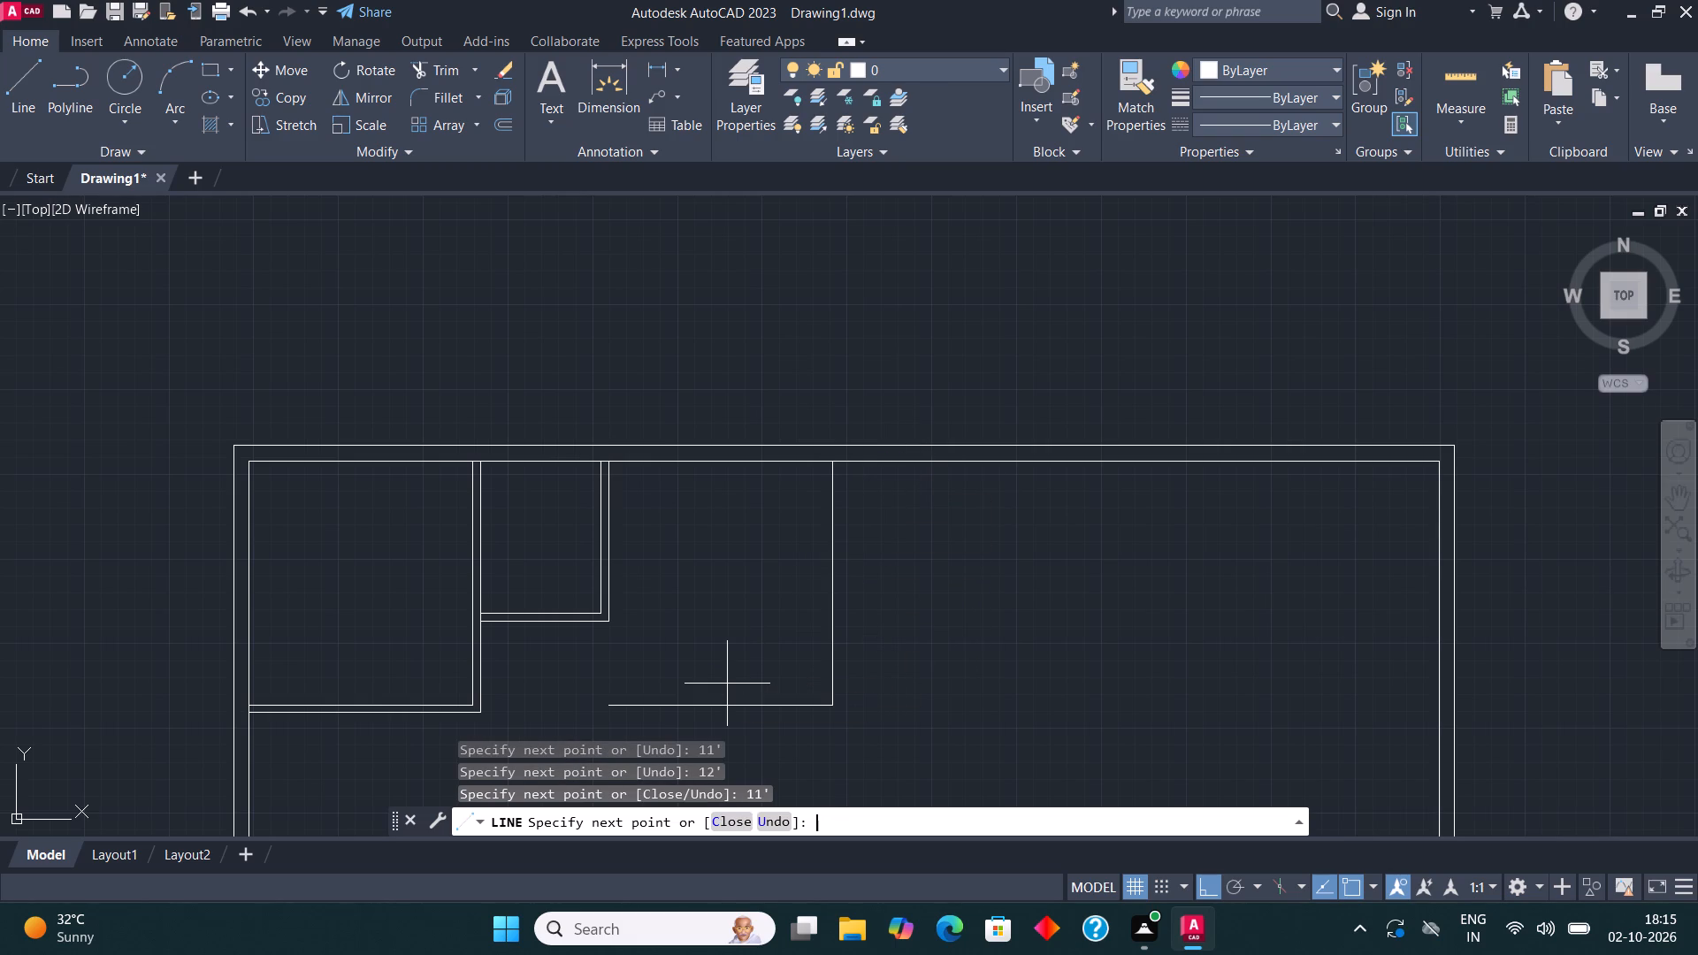
{"action": "left_click", "coordinate": [607, 616]}
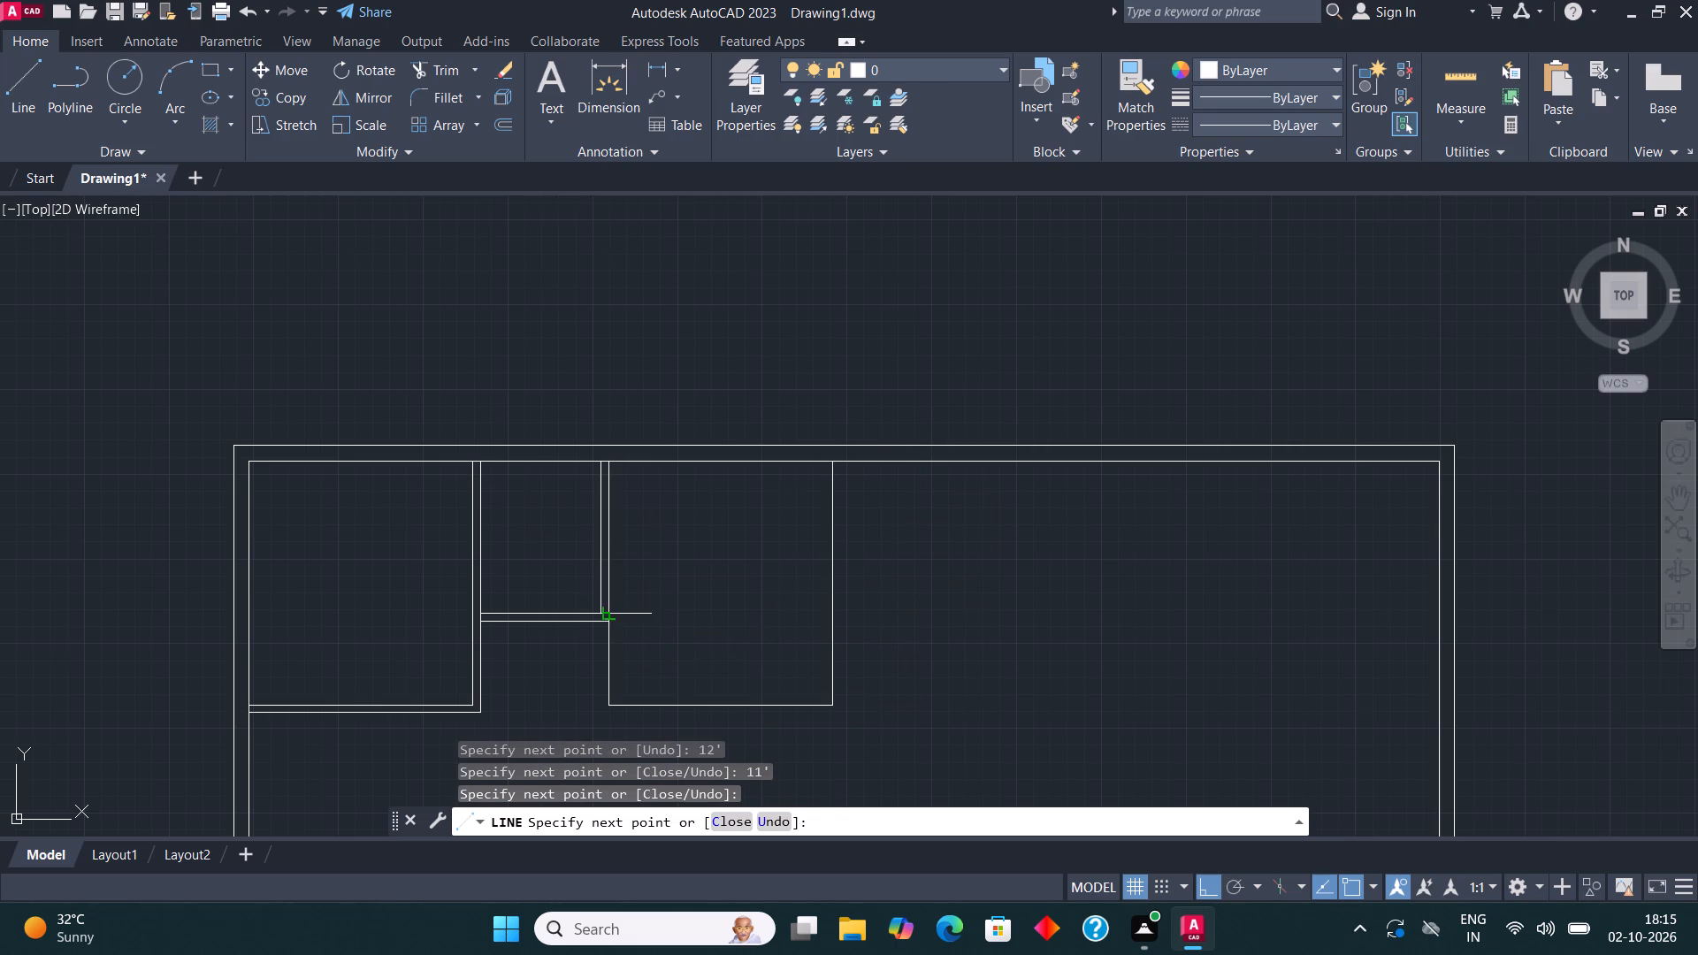
{"action": "key", "text": "Escape"}
Offset the third room's far vertical line 9" outward, away from the second room.
{"action": "middle_click_drag", "start_coordinate": [883, 598], "coordinate": [891, 454]}
{"action": "left_click_drag", "start_coordinate": [884, 613], "coordinate": [889, 615]}
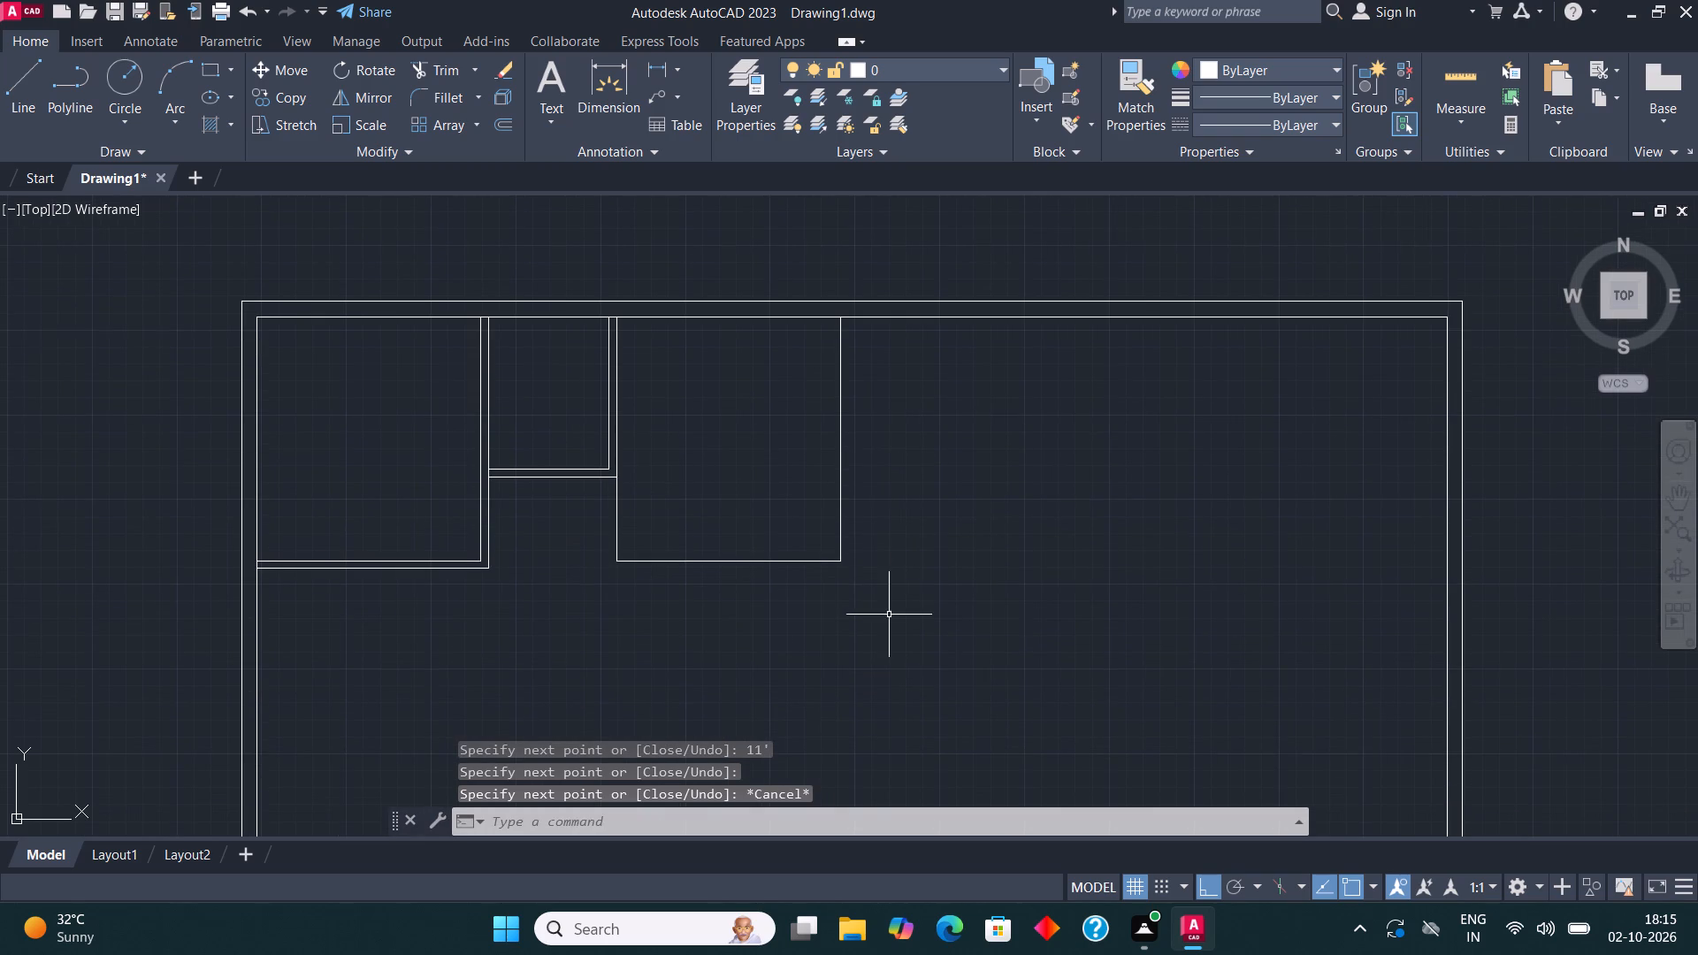
{"action": "left_click_drag", "start_coordinate": [889, 615], "coordinate": [865, 556]}
{"action": "left_click", "coordinate": [815, 506]}
{"action": "left_click", "coordinate": [503, 120]}
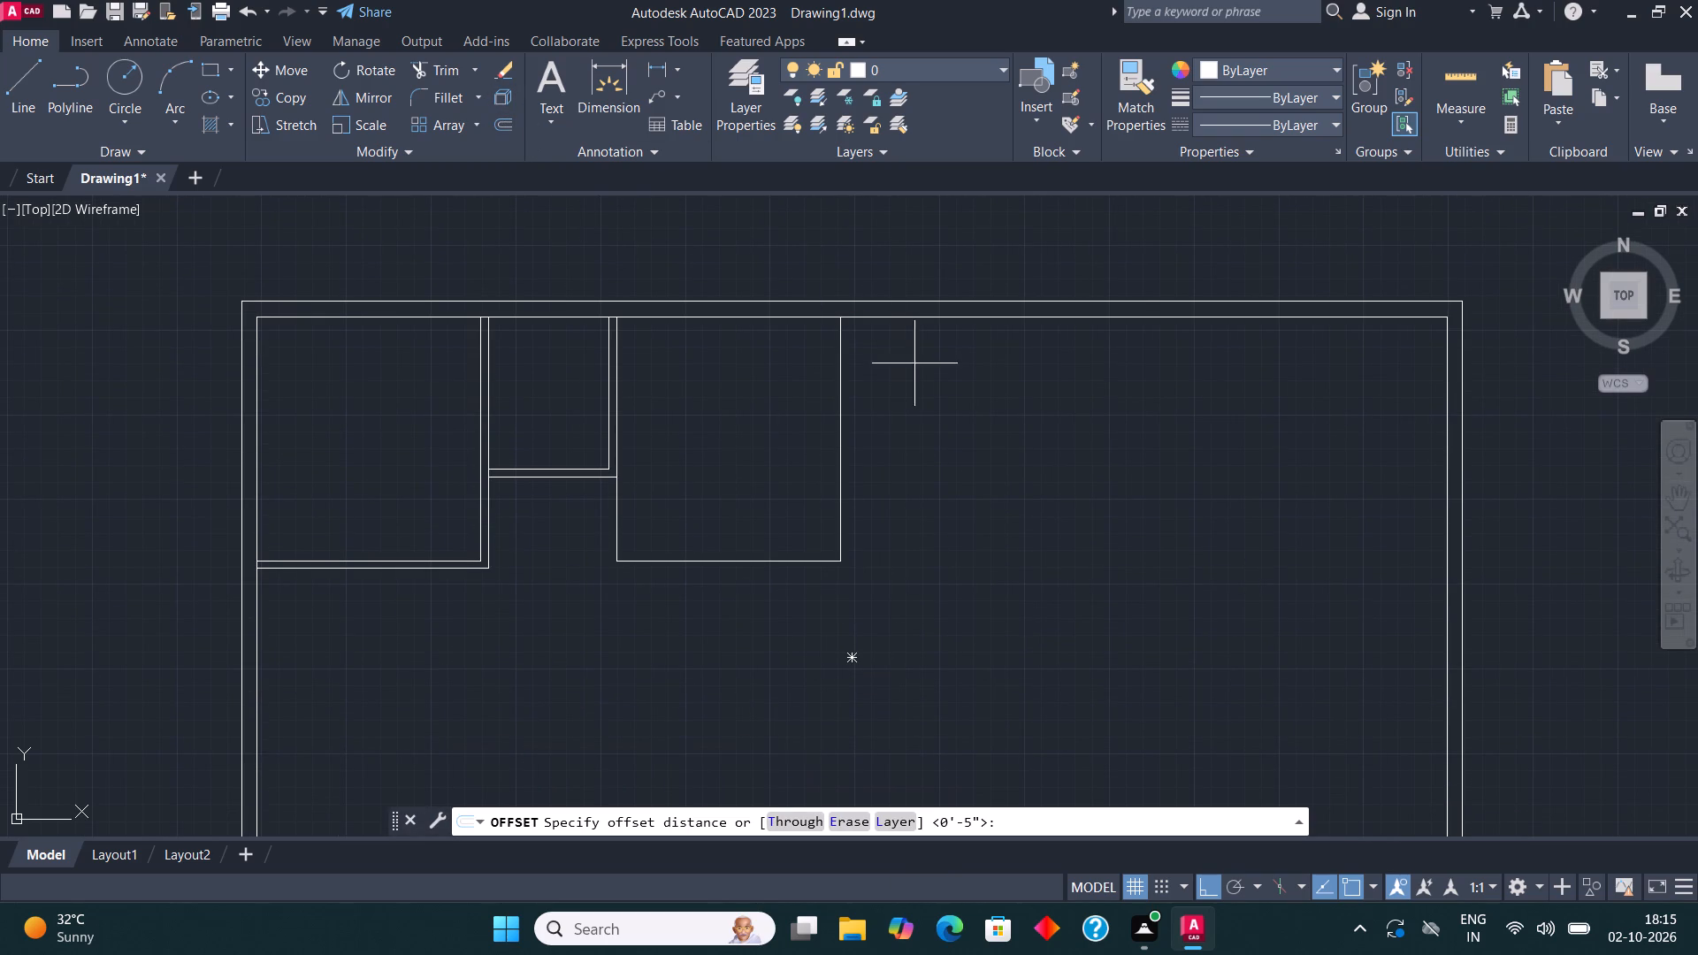
{"action": "left_click", "coordinate": [838, 445]}
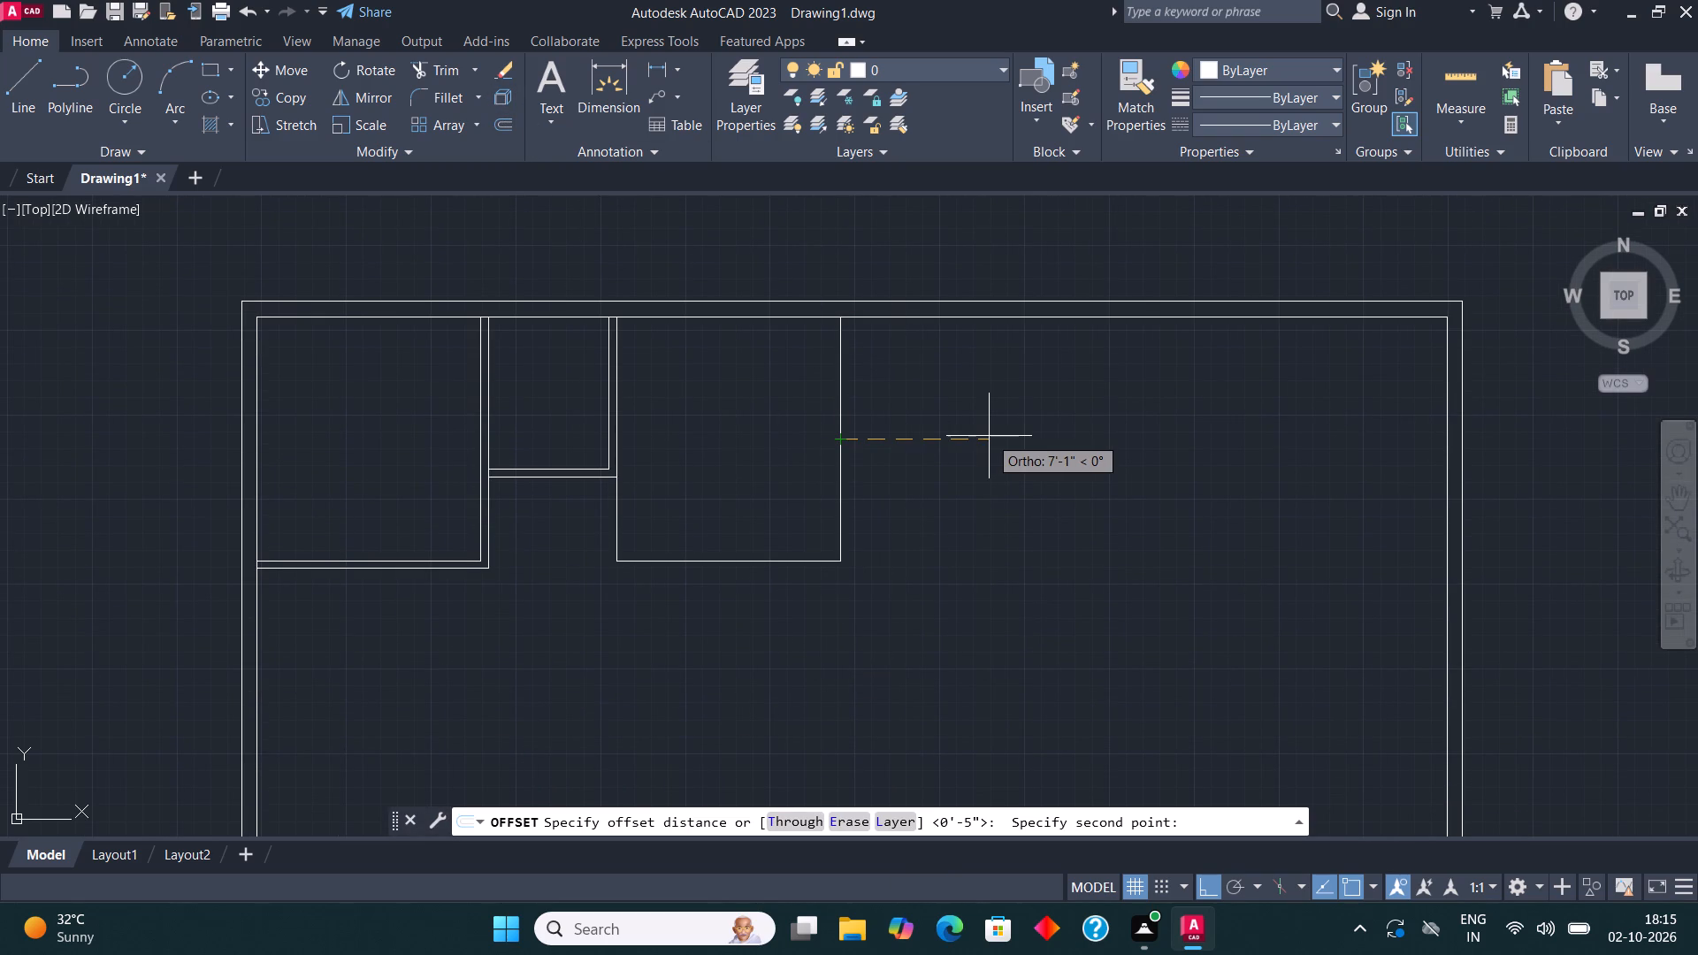
{"action": "type", "text": "9\""}
{"action": "key", "text": "Return"}
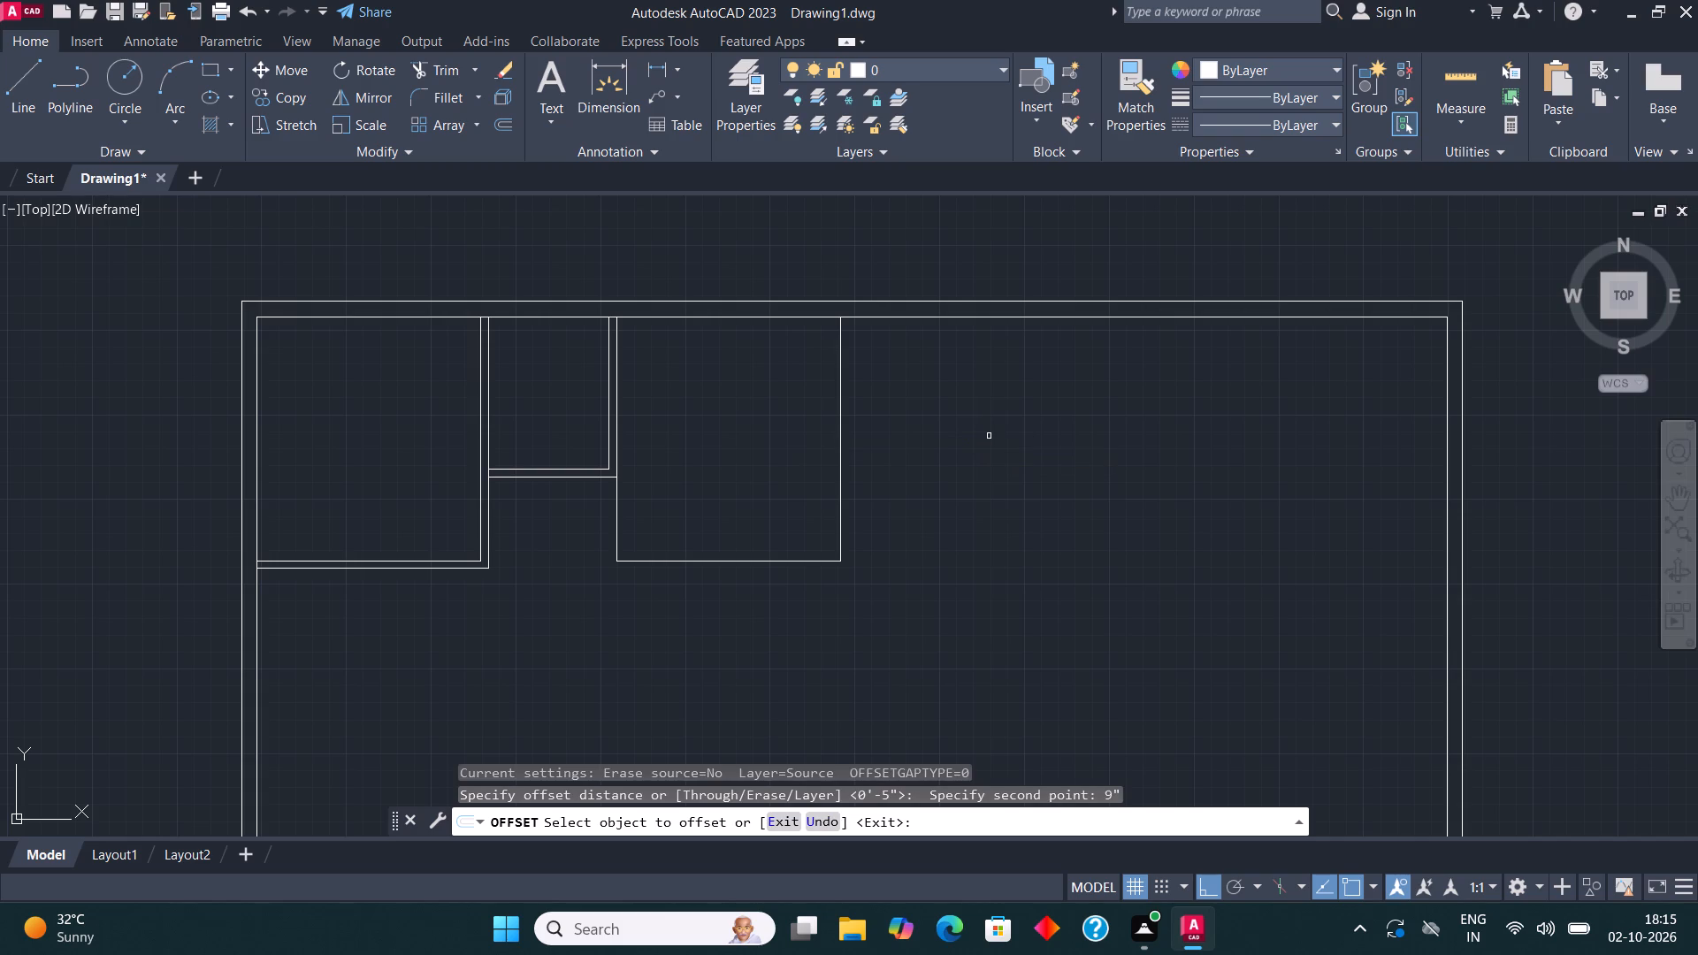
{"action": "left_click", "coordinate": [841, 459]}
{"action": "left_click", "coordinate": [955, 446]}
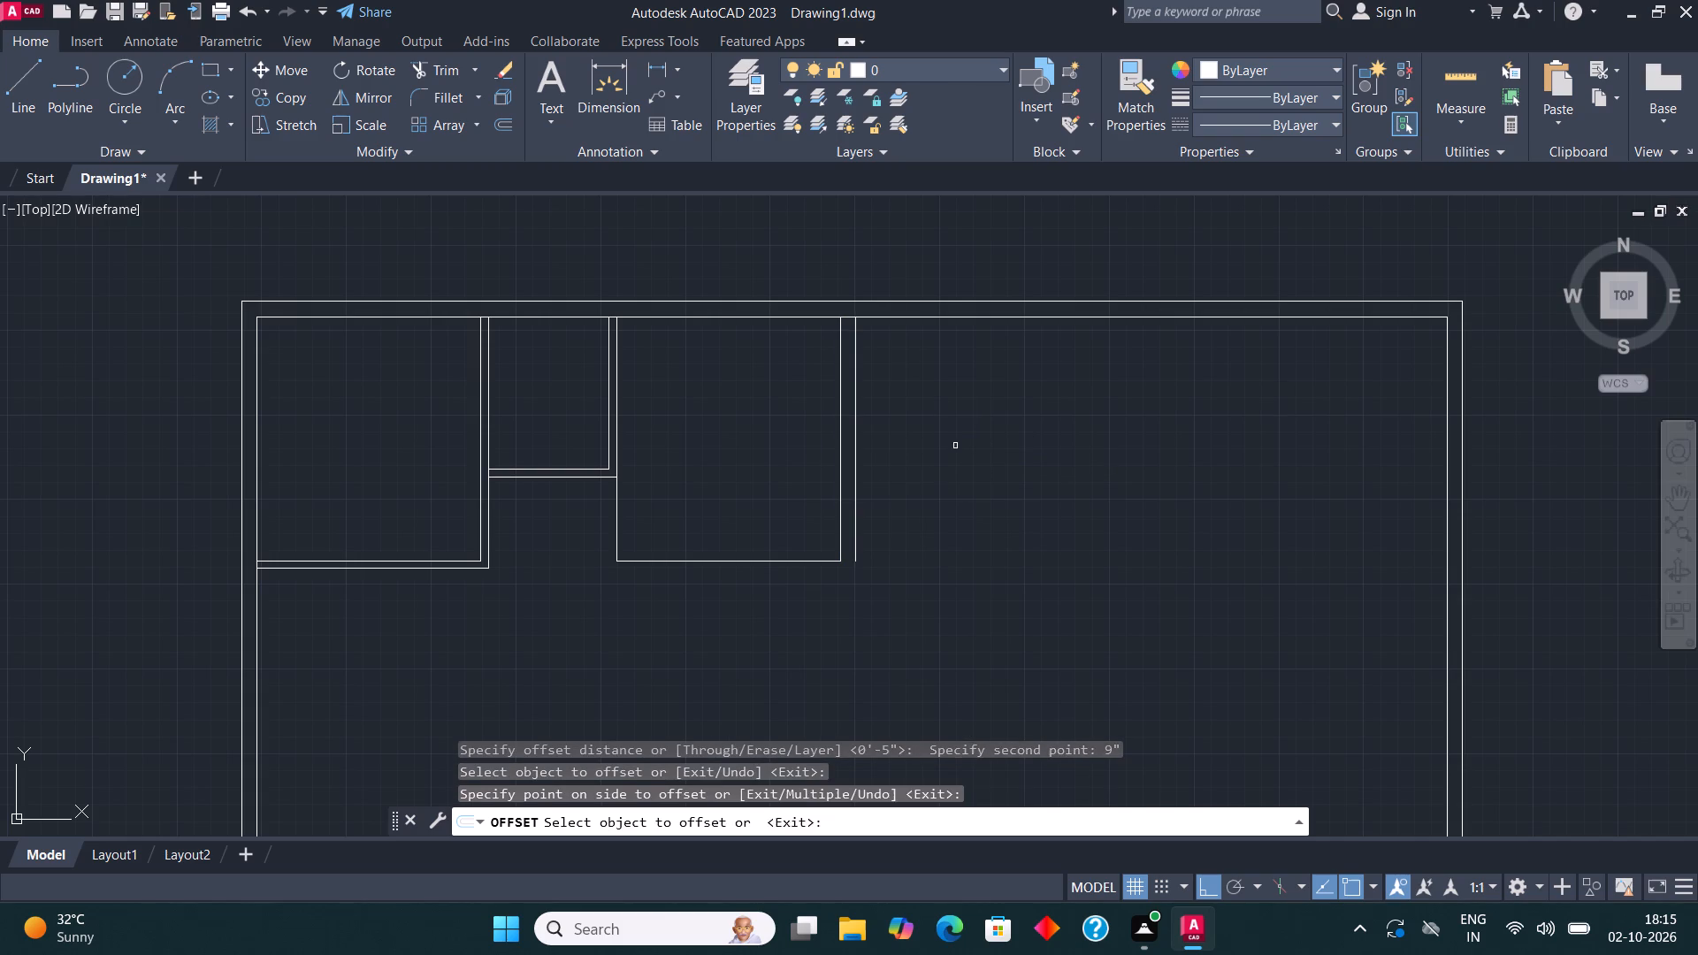
{"action": "key", "text": "Escape"}
Copy the third room's lower line 4.5" downward and its short vertical line below the second room 4.5" outward.
{"action": "left_click", "coordinate": [742, 562]}
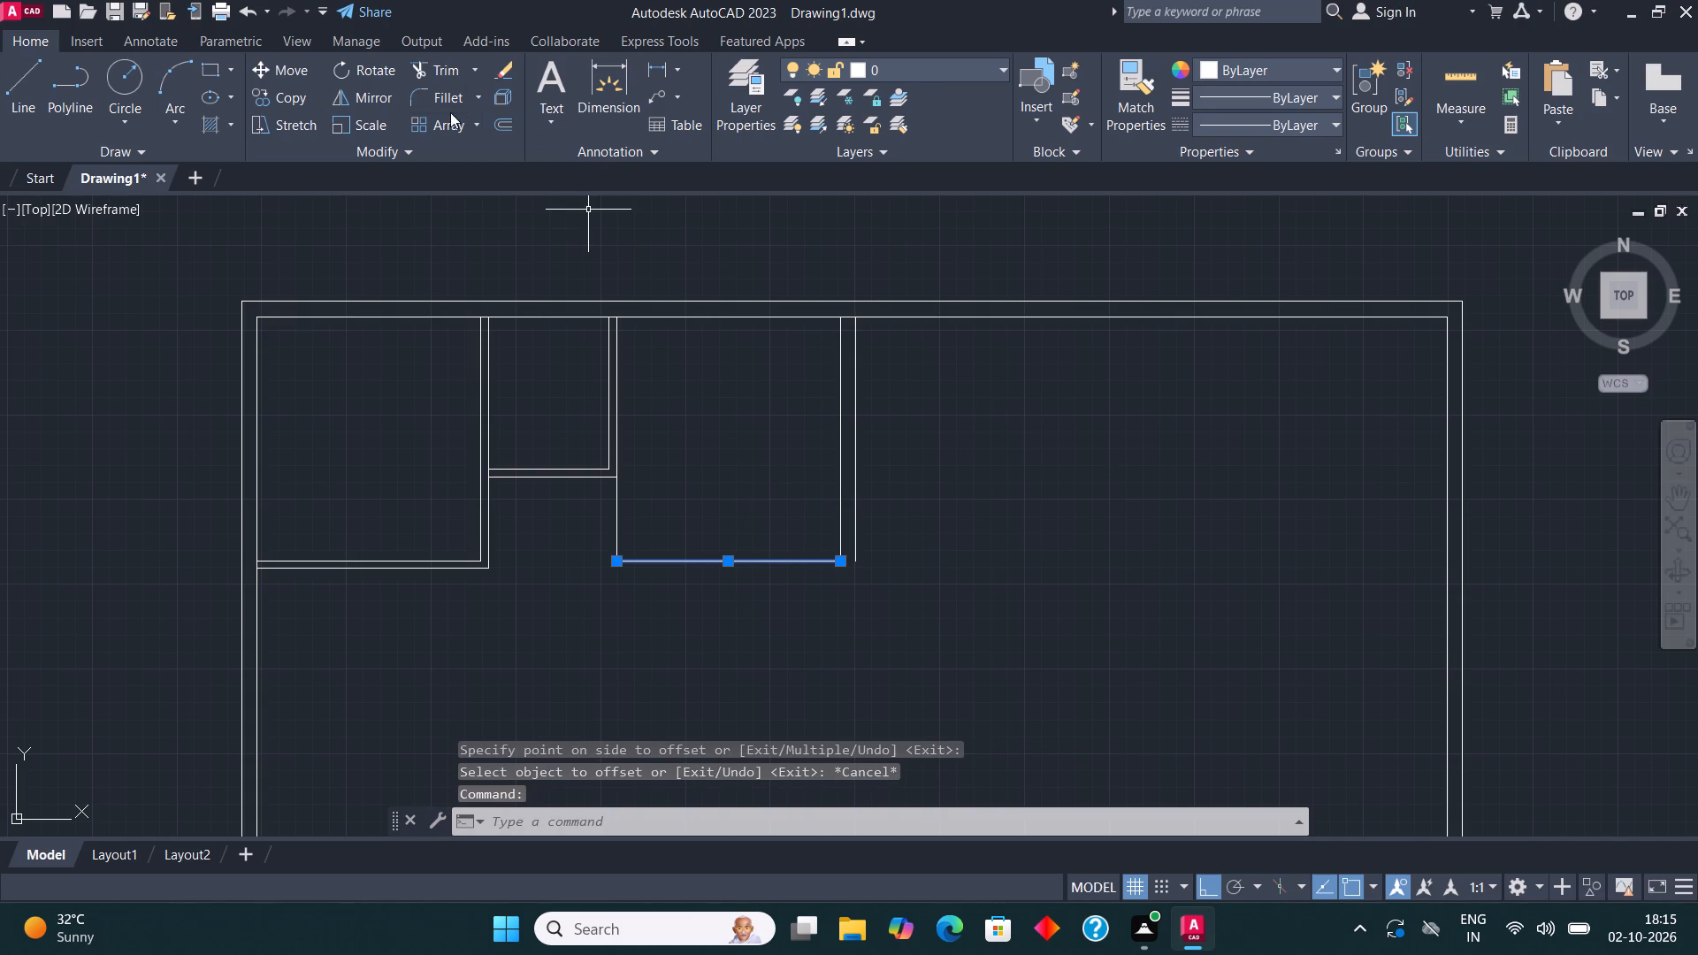
{"action": "left_click", "coordinate": [290, 88]}
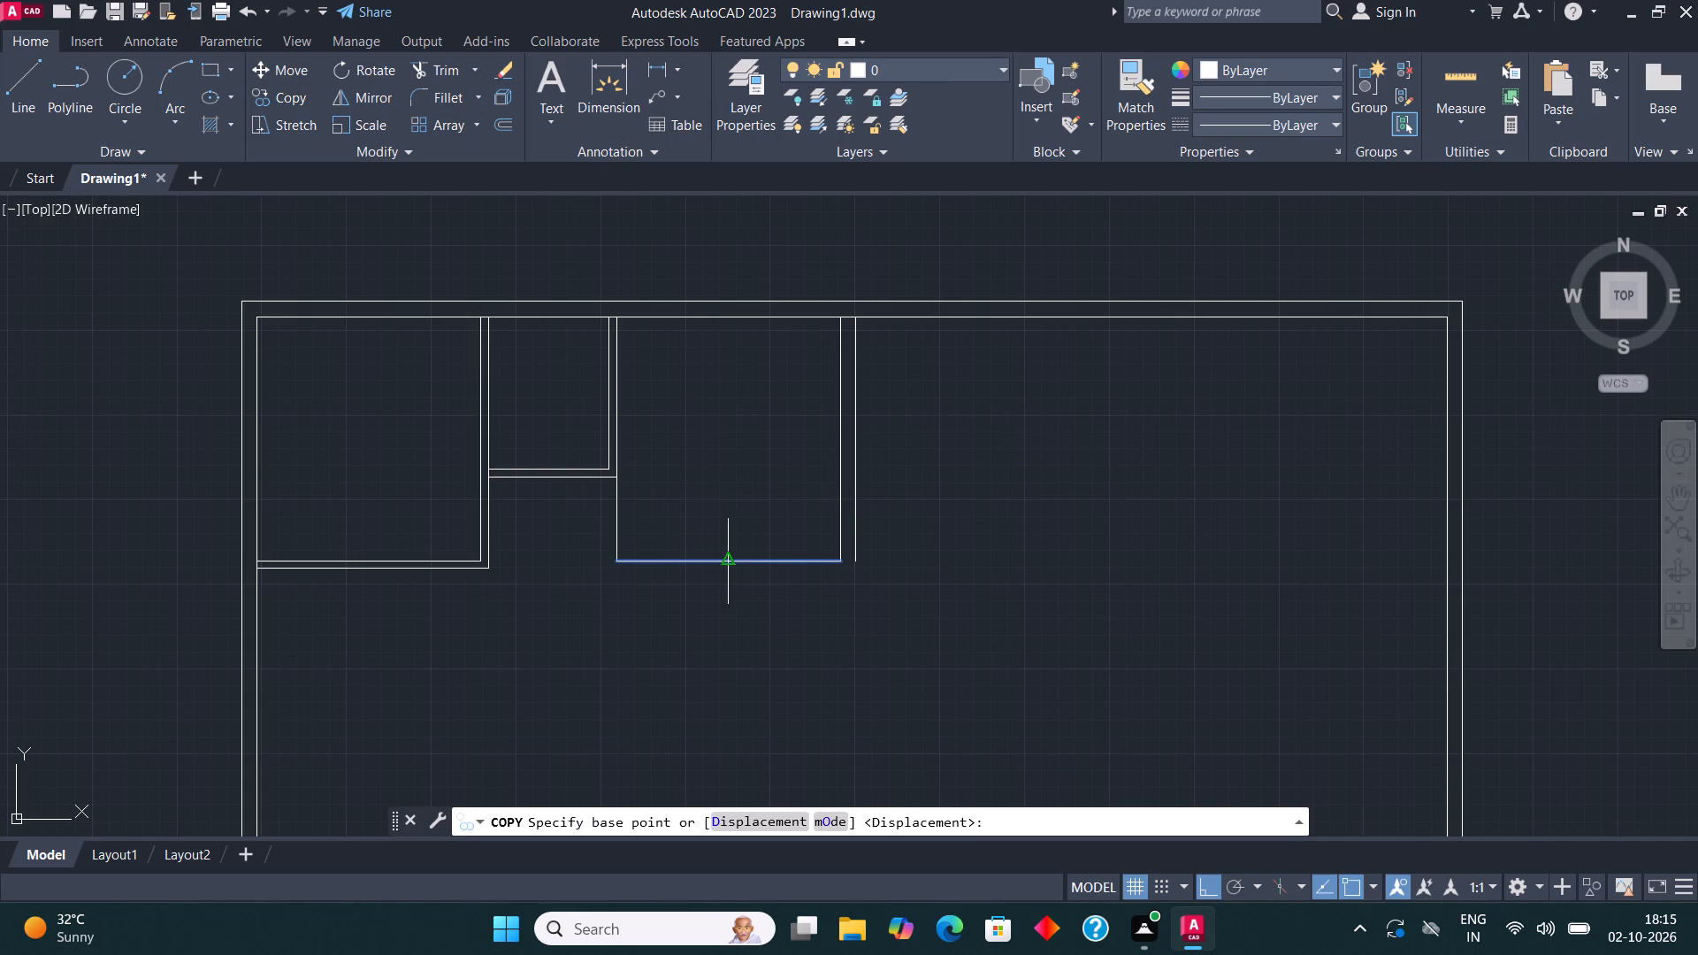
{"action": "left_click", "coordinate": [731, 563]}
{"action": "type", "text": "4.5\""}
{"action": "key", "text": "Return"}
{"action": "key", "text": "Escape"}
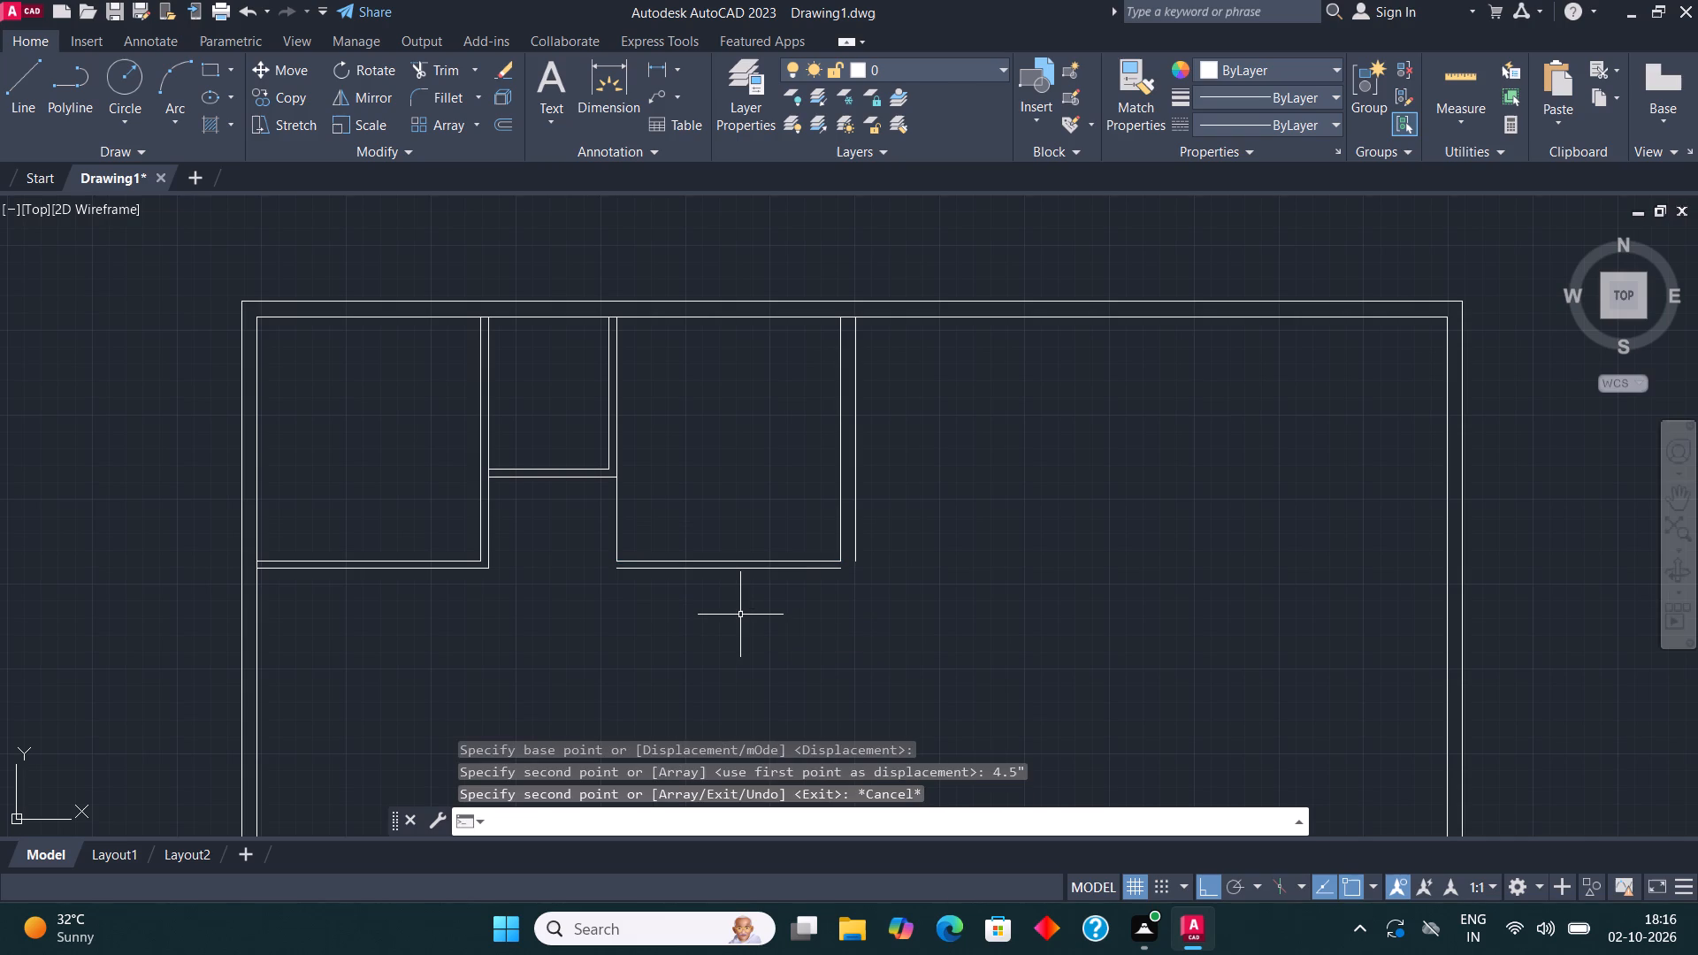
{"action": "left_click", "coordinate": [619, 513]}
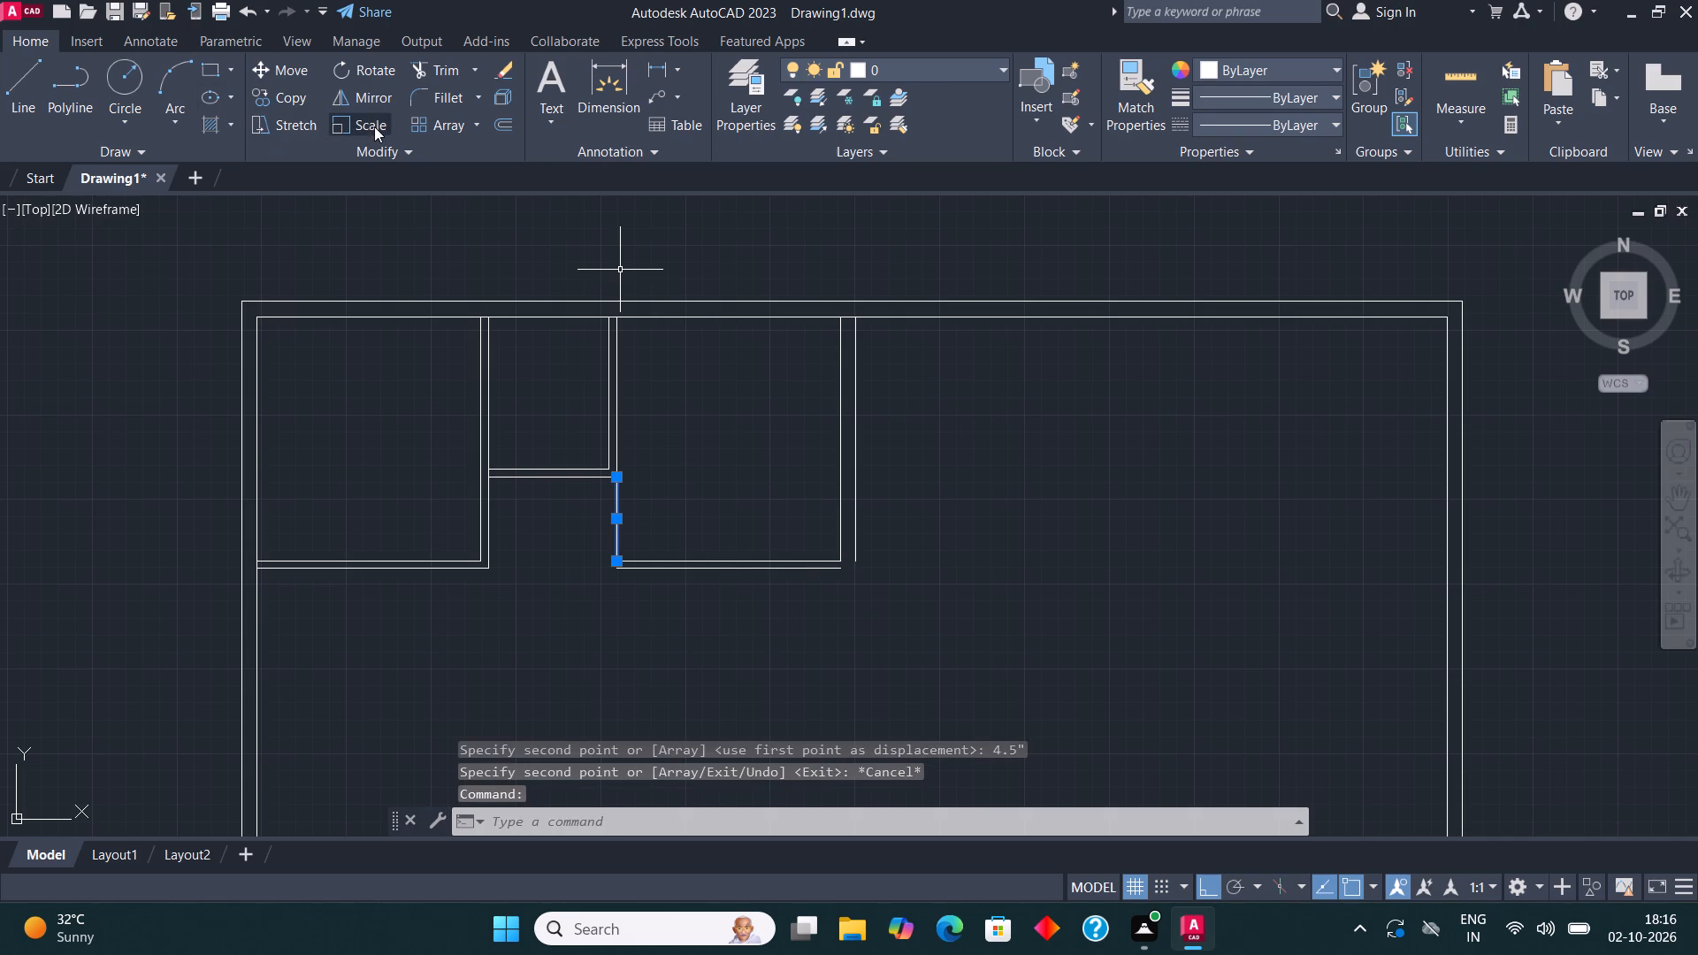
{"action": "left_click", "coordinate": [294, 100]}
{"action": "left_click", "coordinate": [620, 524]}
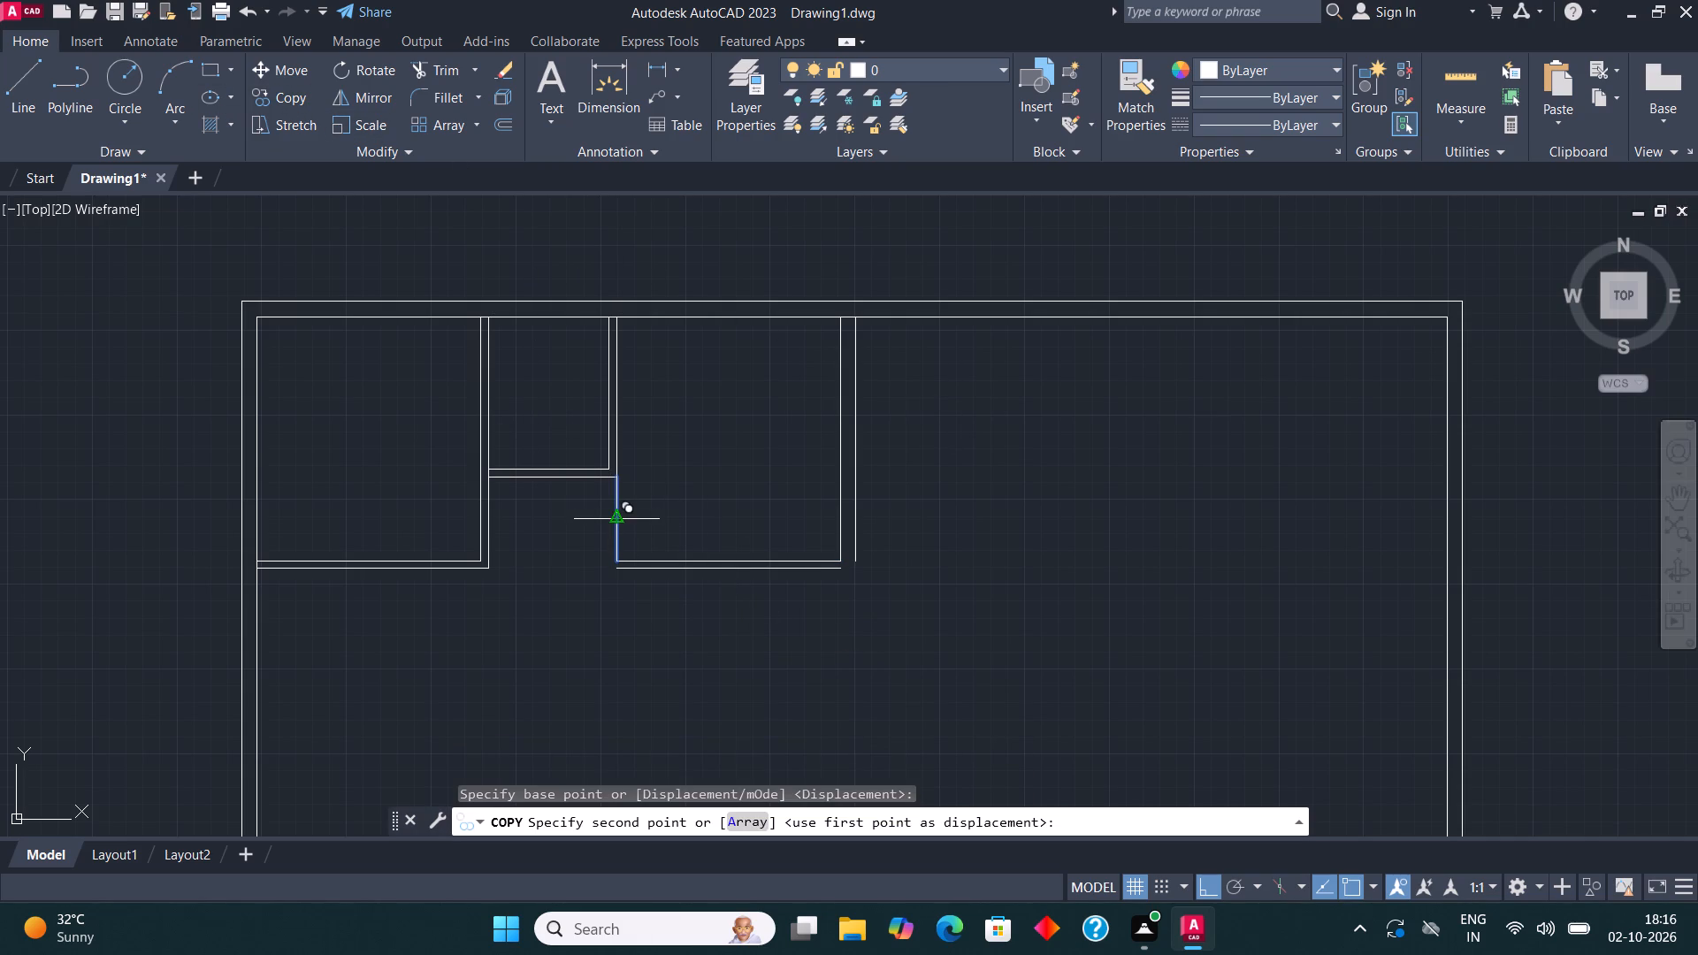
{"action": "type", "text": "4.5\""}
{"action": "key", "text": "Return"}
{"action": "key", "text": "Escape"}
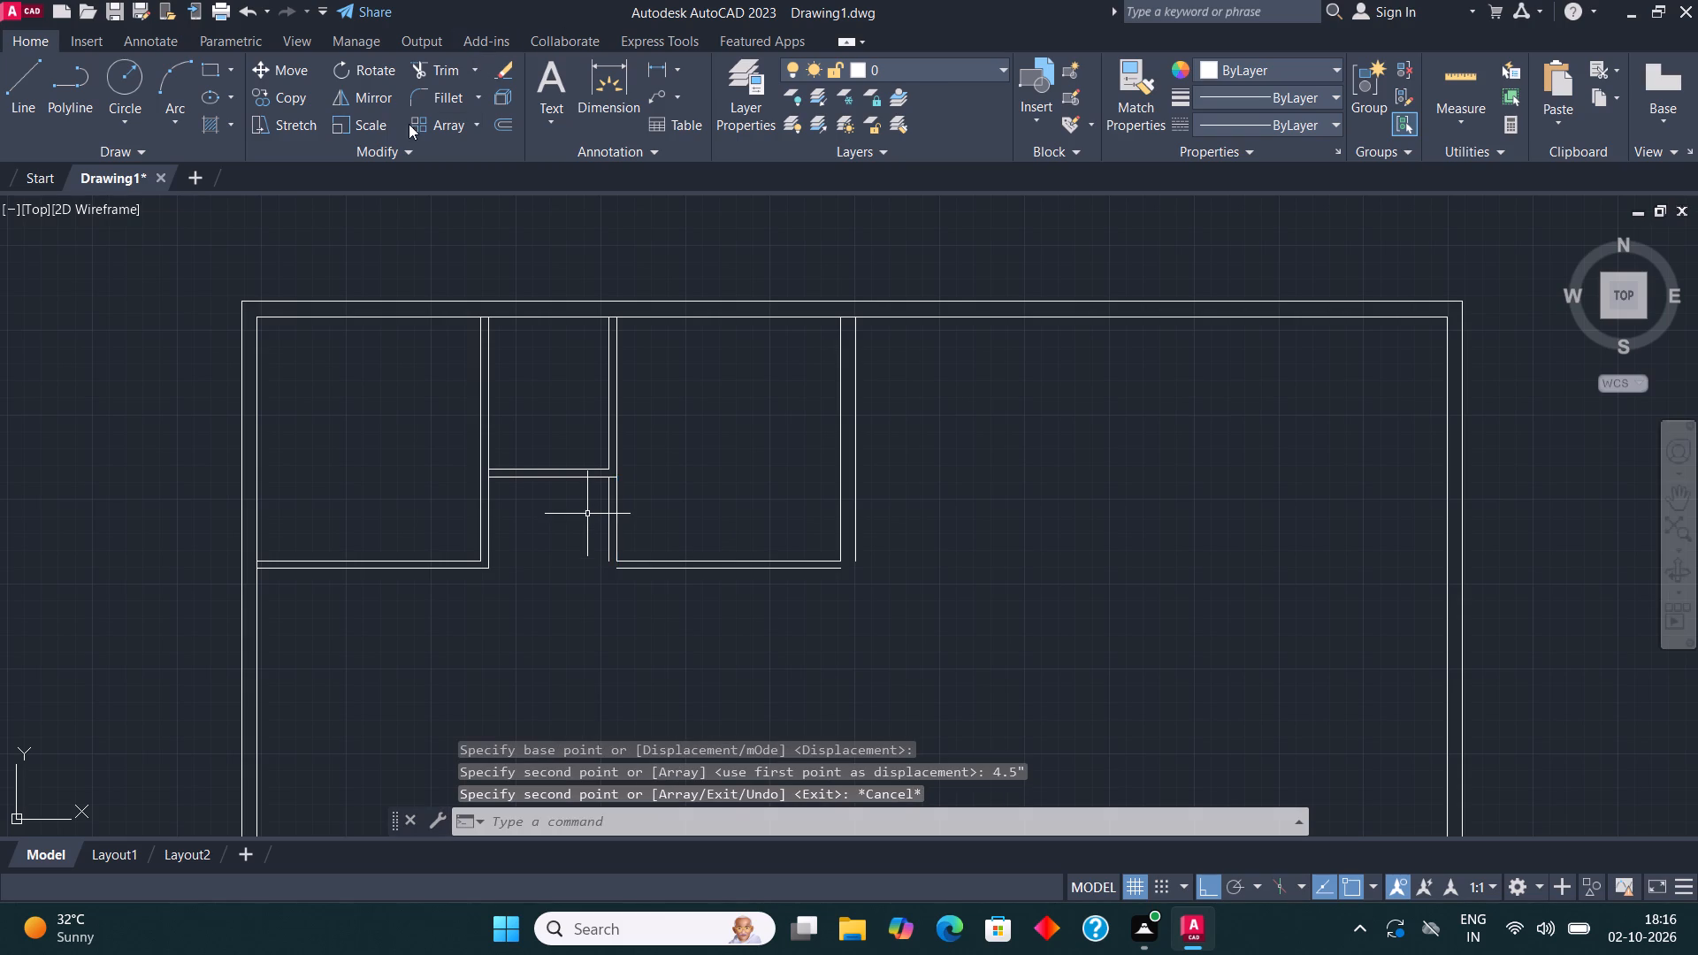
Join the third room's outer wall lines into corners at both lower ends with Fillet.
{"action": "left_click", "coordinate": [434, 100]}
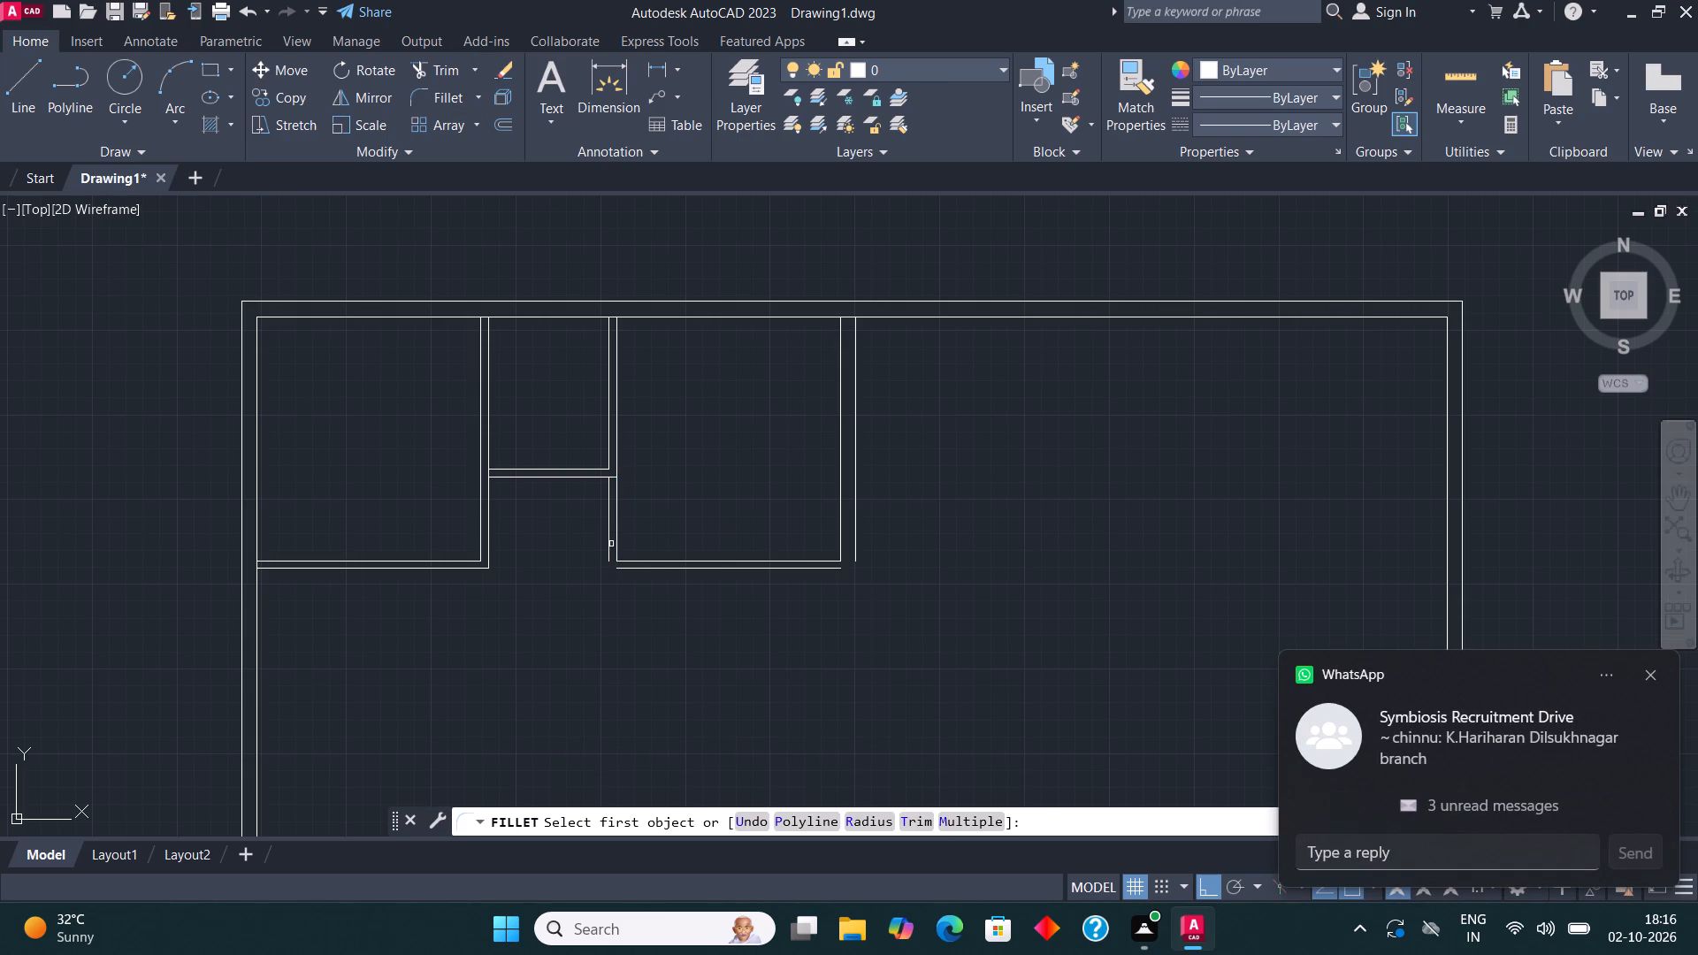
{"action": "left_click", "coordinate": [611, 544]}
{"action": "left_click", "coordinate": [633, 570]}
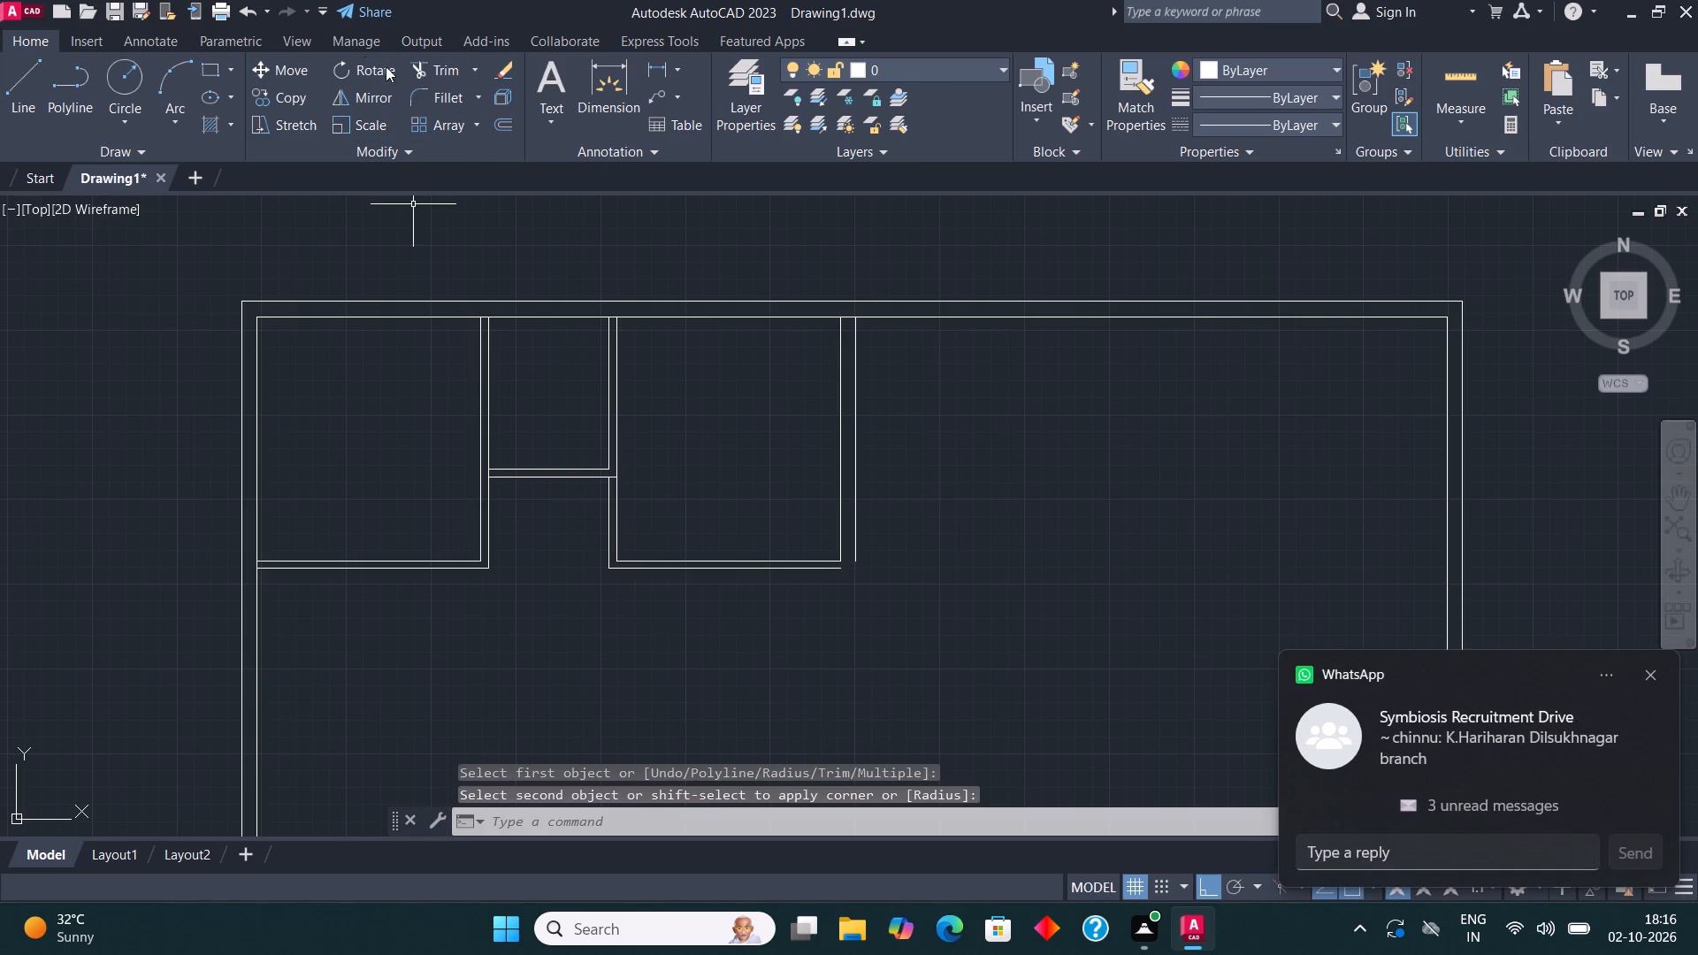
{"action": "left_click", "coordinate": [431, 91]}
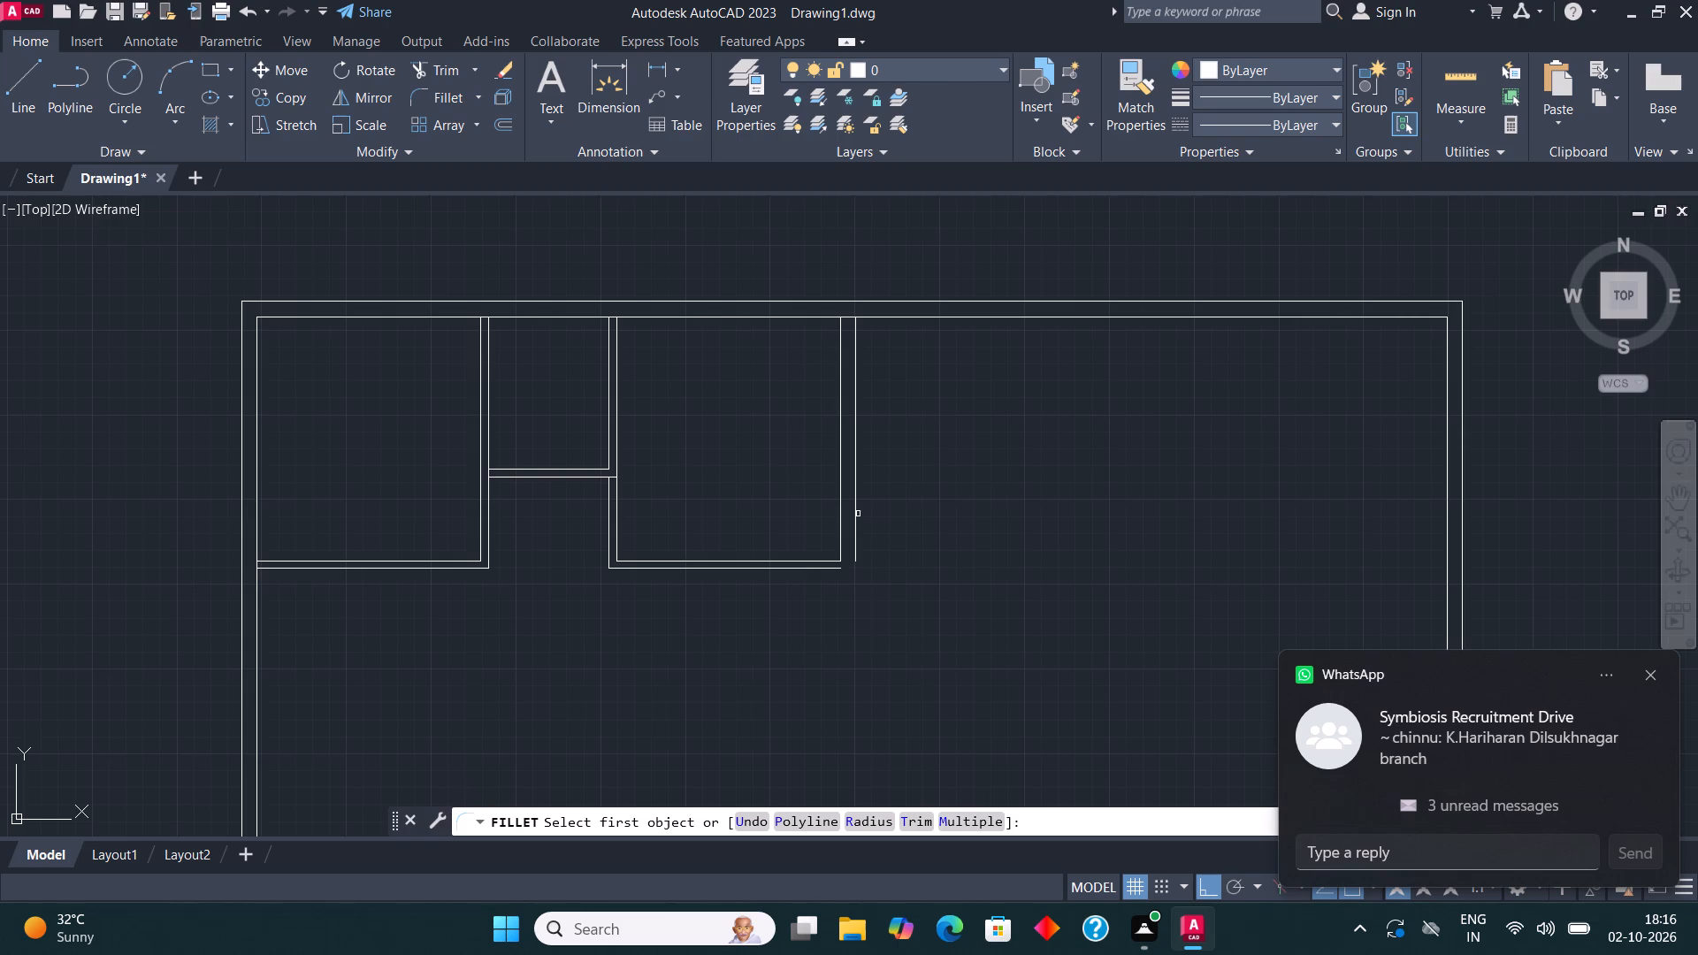
{"action": "left_click", "coordinate": [856, 514]}
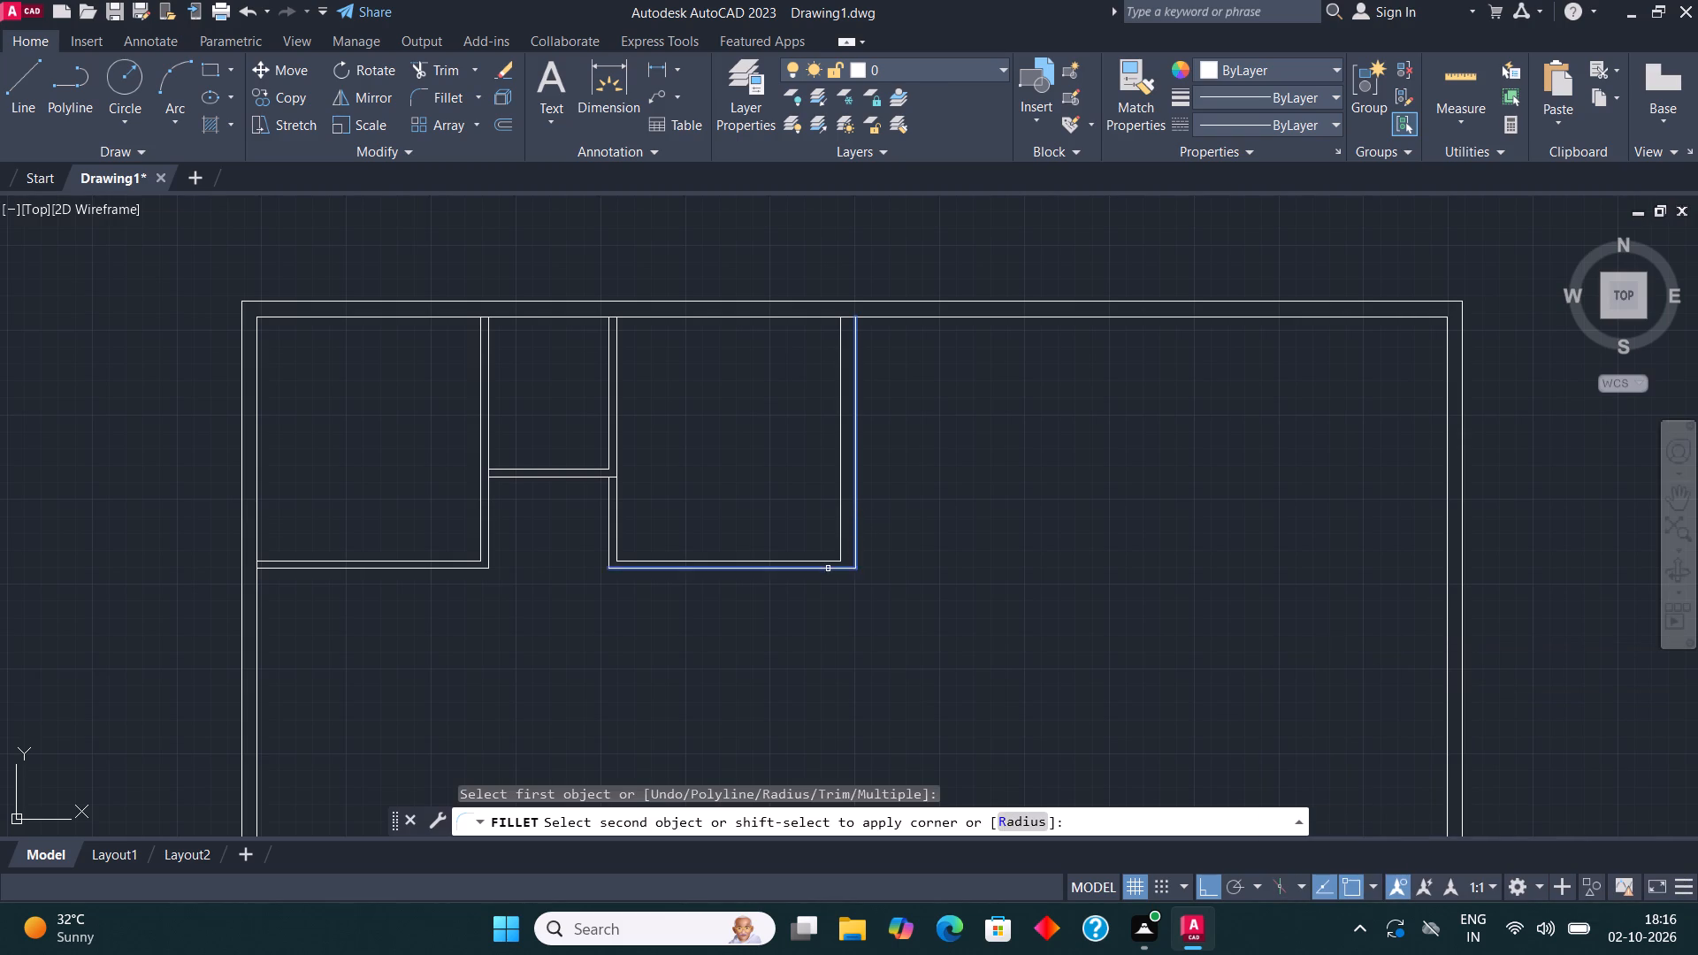
{"action": "left_click", "coordinate": [828, 569]}
From the 9" wall's outer face at the upper wall, draw a fourth room 11' across, 12' down and back to that wall.
{"action": "scroll", "coordinate": [735, 603], "scroll_direction": "down", "scroll_amount": 1}
{"action": "middle_click_drag", "start_coordinate": [834, 560], "coordinate": [889, 602]}
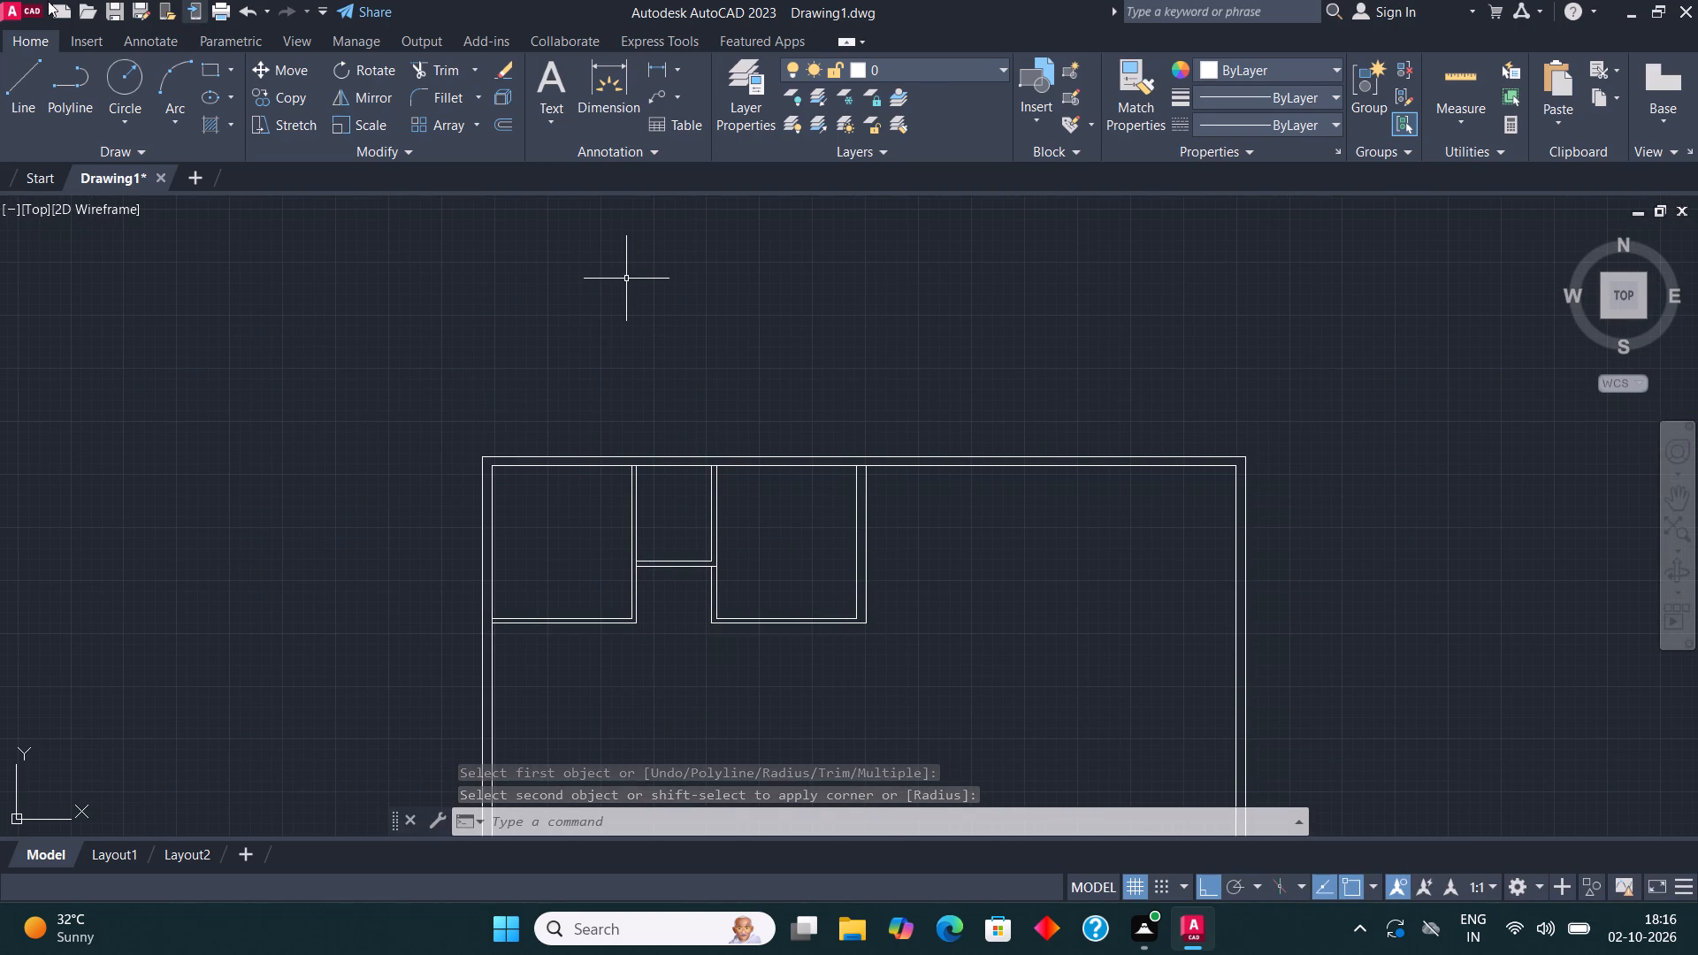
{"action": "left_click", "coordinate": [7, 97]}
{"action": "scroll", "coordinate": [907, 485], "scroll_direction": "up", "scroll_amount": 2}
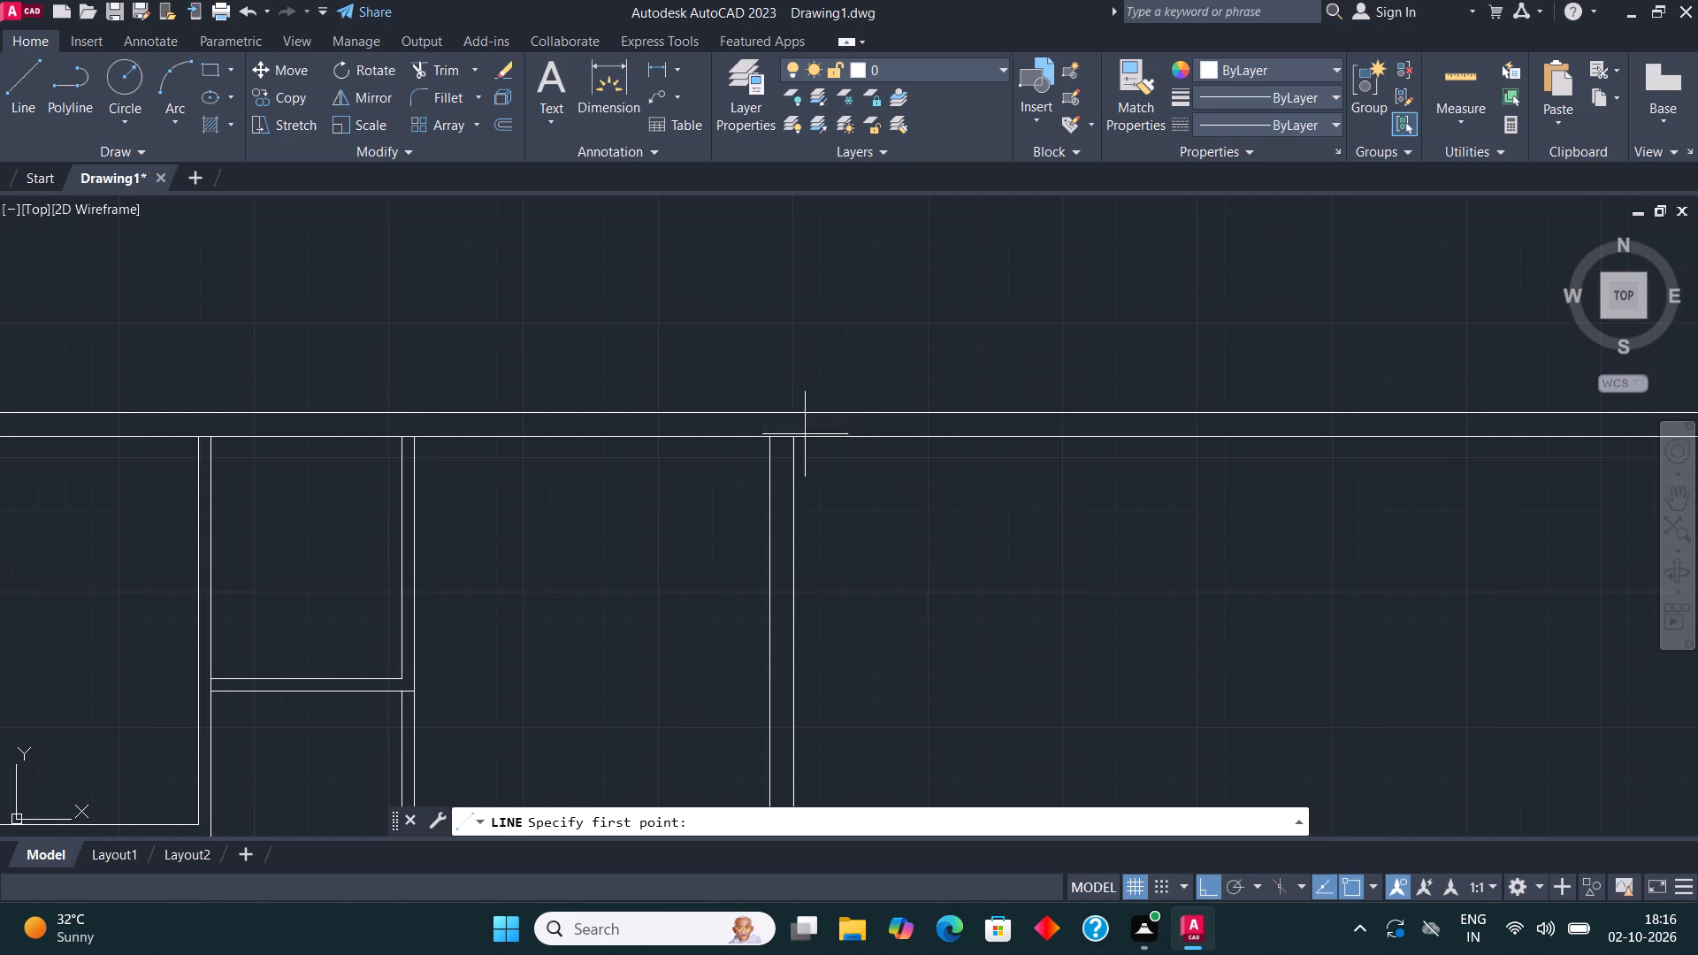
{"action": "left_click", "coordinate": [789, 437]}
{"action": "type", "text": "11'"}
{"action": "key", "text": "Return"}
{"action": "scroll", "coordinate": [922, 208], "scroll_direction": "down", "scroll_amount": 3}
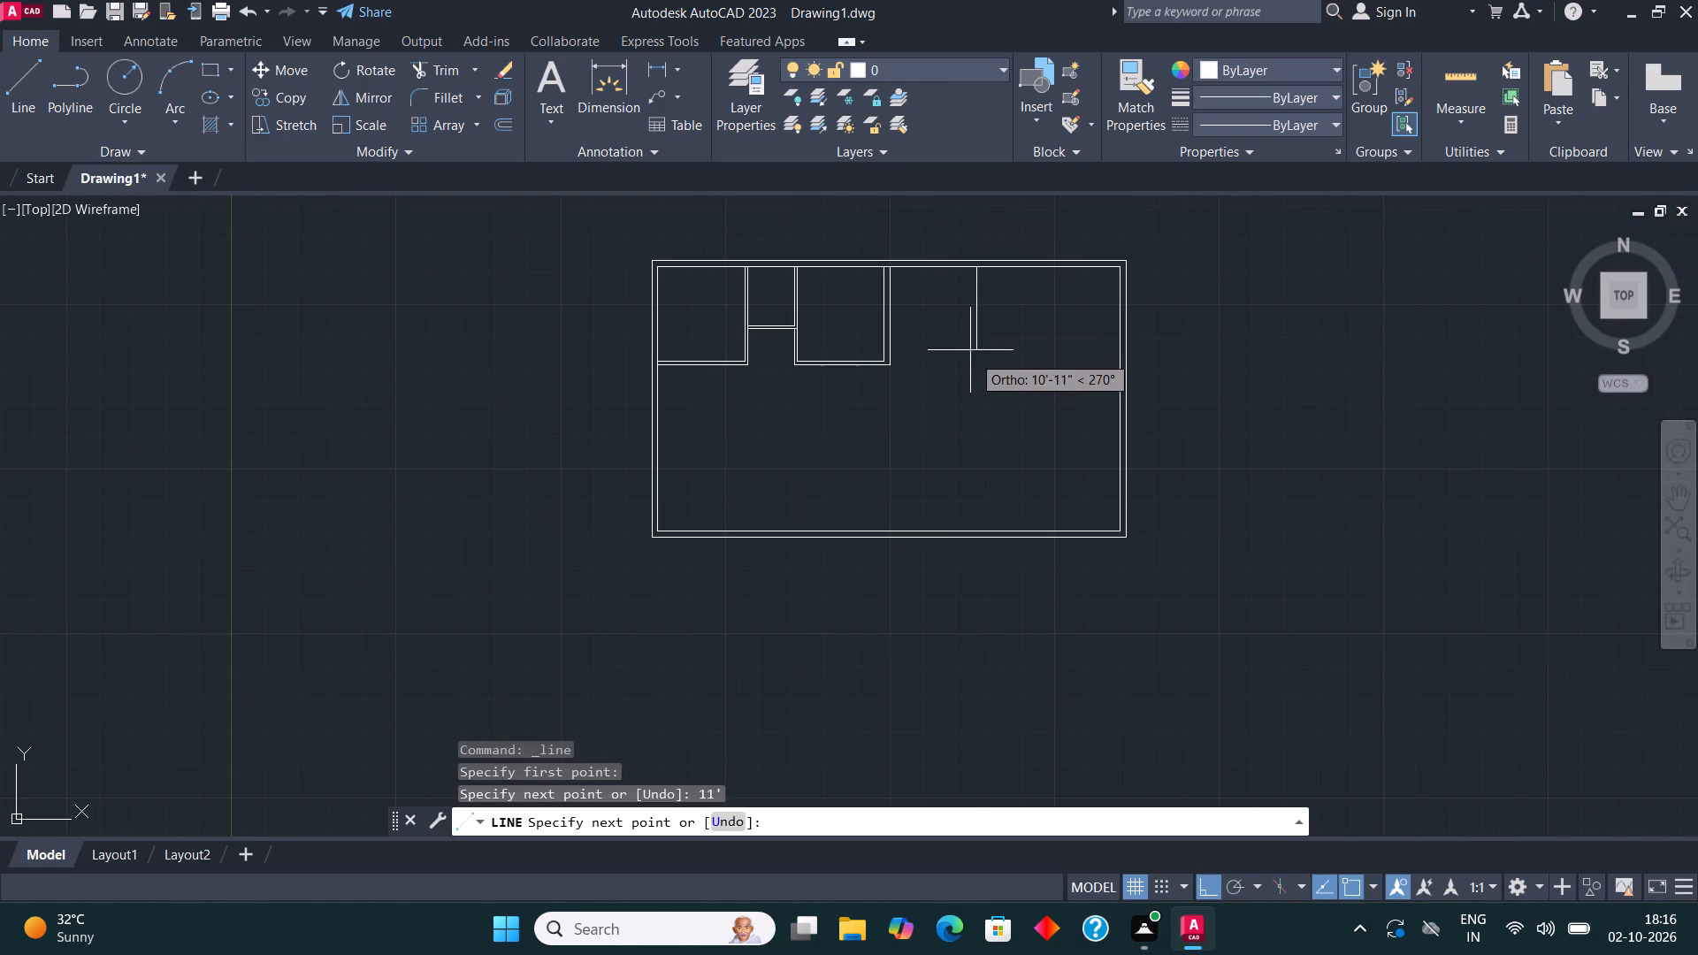
{"action": "scroll", "coordinate": [975, 366], "scroll_direction": "up", "scroll_amount": 1}
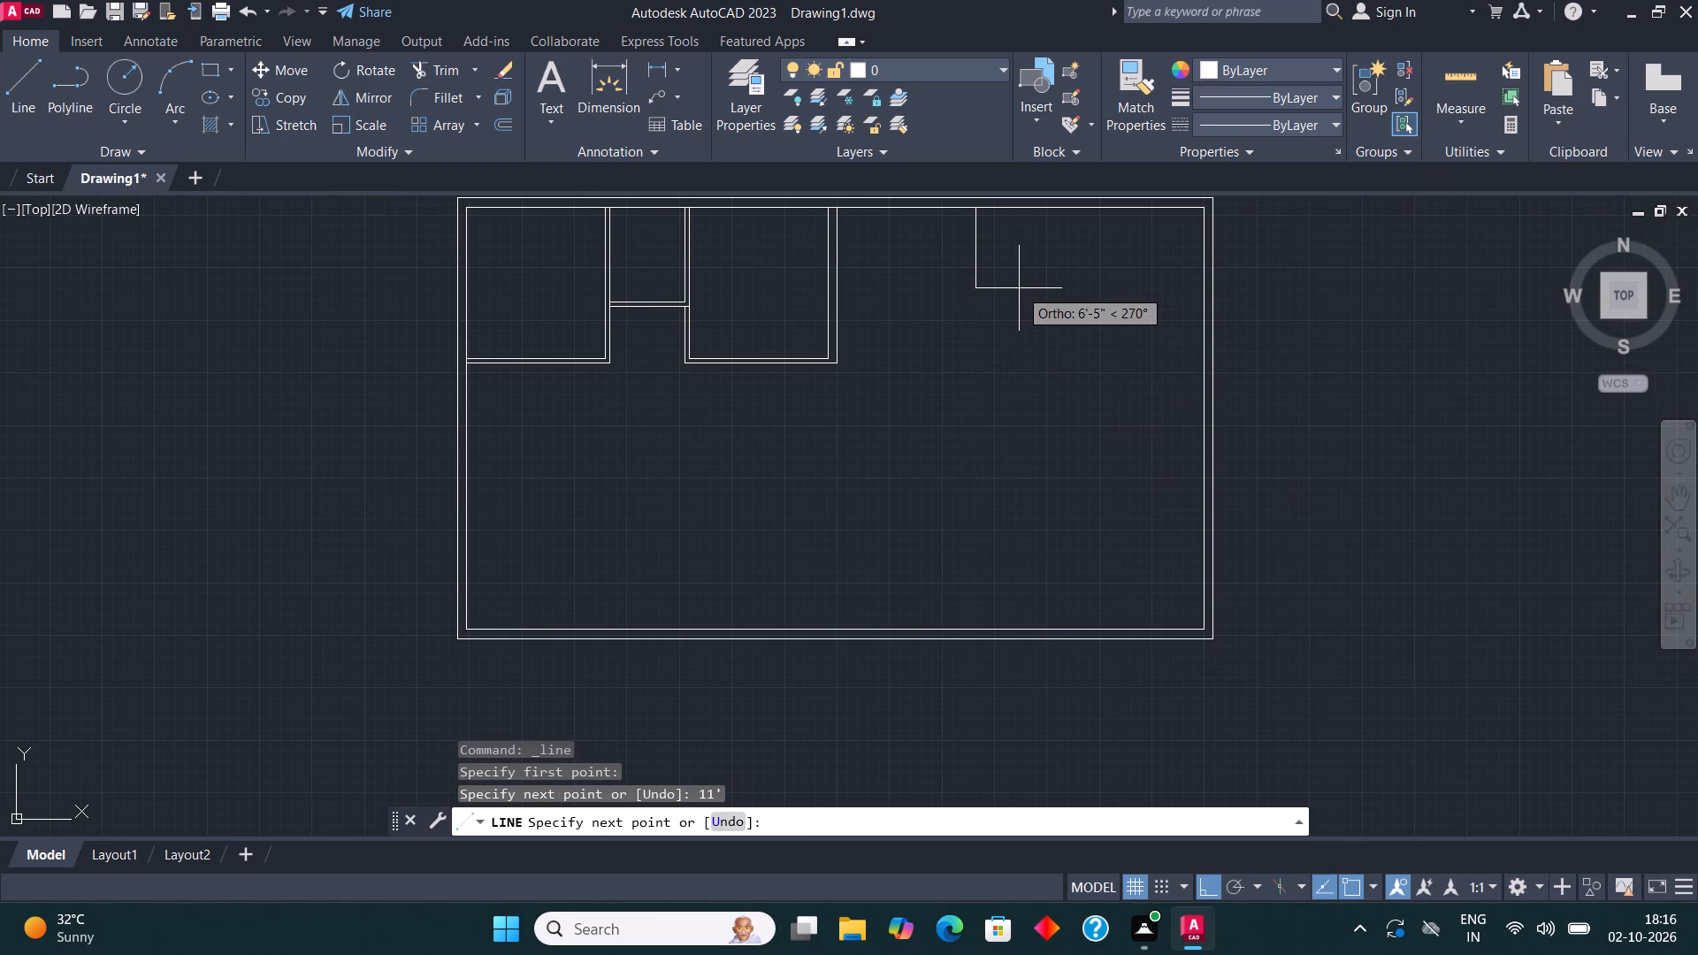
{"action": "type", "text": "12'"}
{"action": "key", "text": "Return"}
{"action": "scroll", "coordinate": [948, 312], "scroll_direction": "up", "scroll_amount": 4}
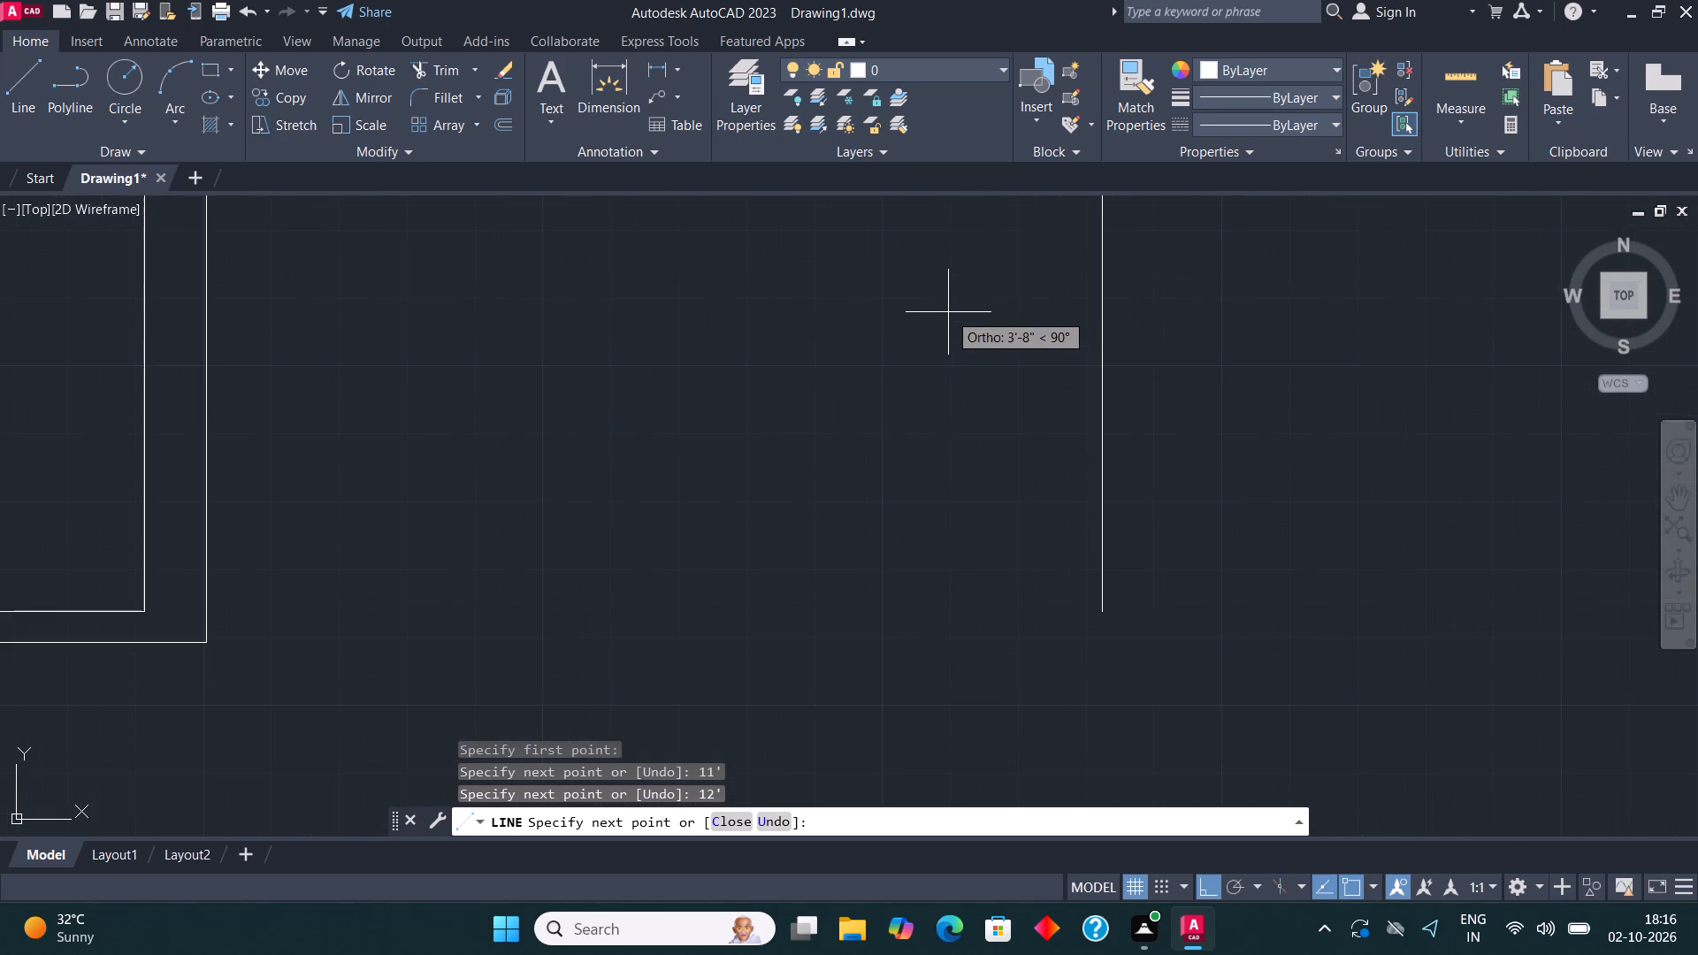
{"action": "left_click", "coordinate": [202, 604]}
{"action": "key", "text": "Escape"}
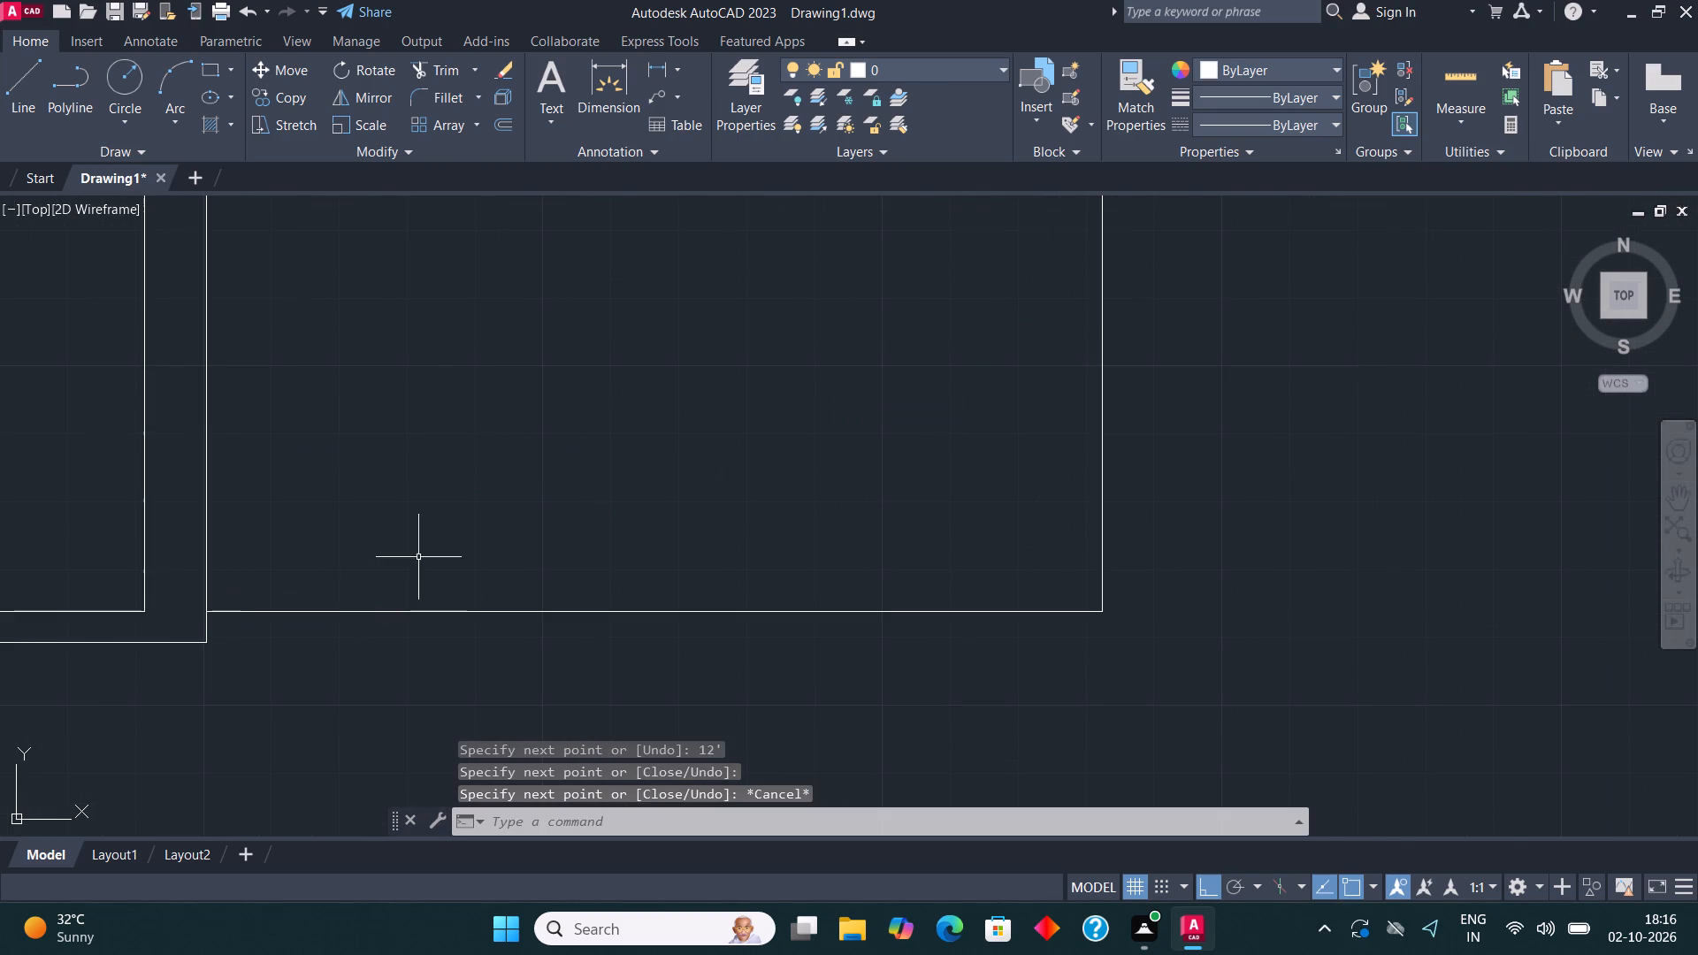
Offset the fourth room's far vertical line and its lower line 4.5" outward.
{"action": "middle_click_drag", "start_coordinate": [517, 496], "coordinate": [741, 569]}
{"action": "scroll", "coordinate": [706, 518], "scroll_direction": "down", "scroll_amount": 3}
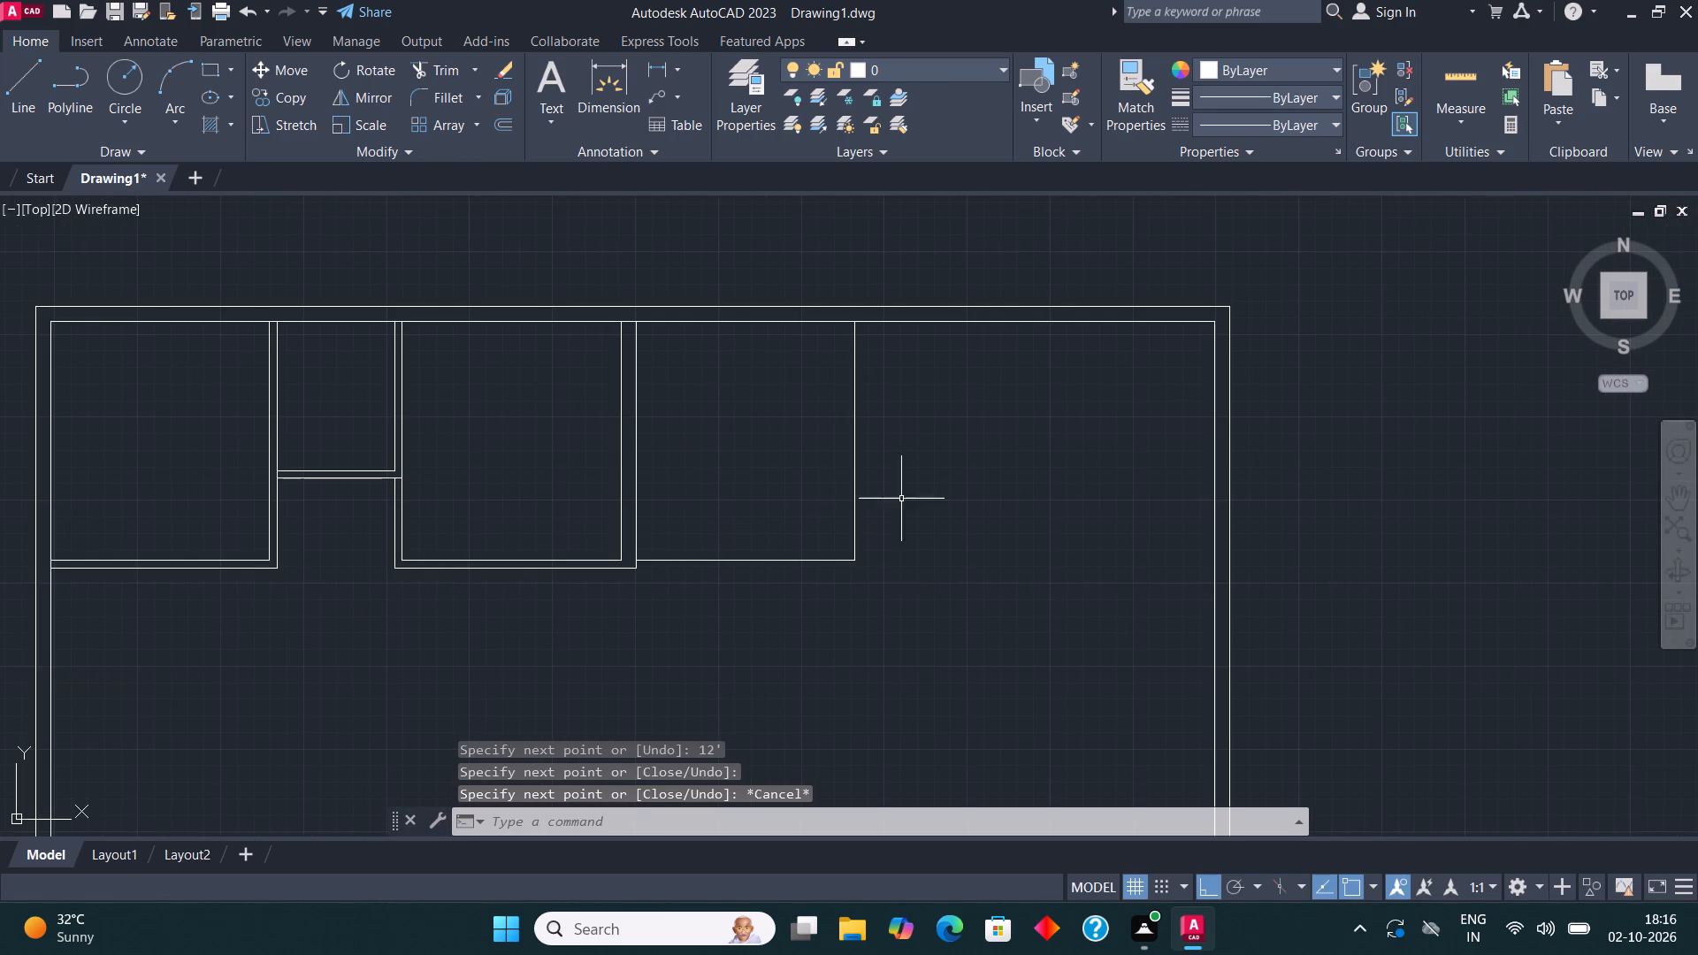
{"action": "middle_click_drag", "start_coordinate": [894, 494], "coordinate": [905, 491]}
{"action": "left_click", "coordinate": [848, 612]}
{"action": "left_click", "coordinate": [825, 611]}
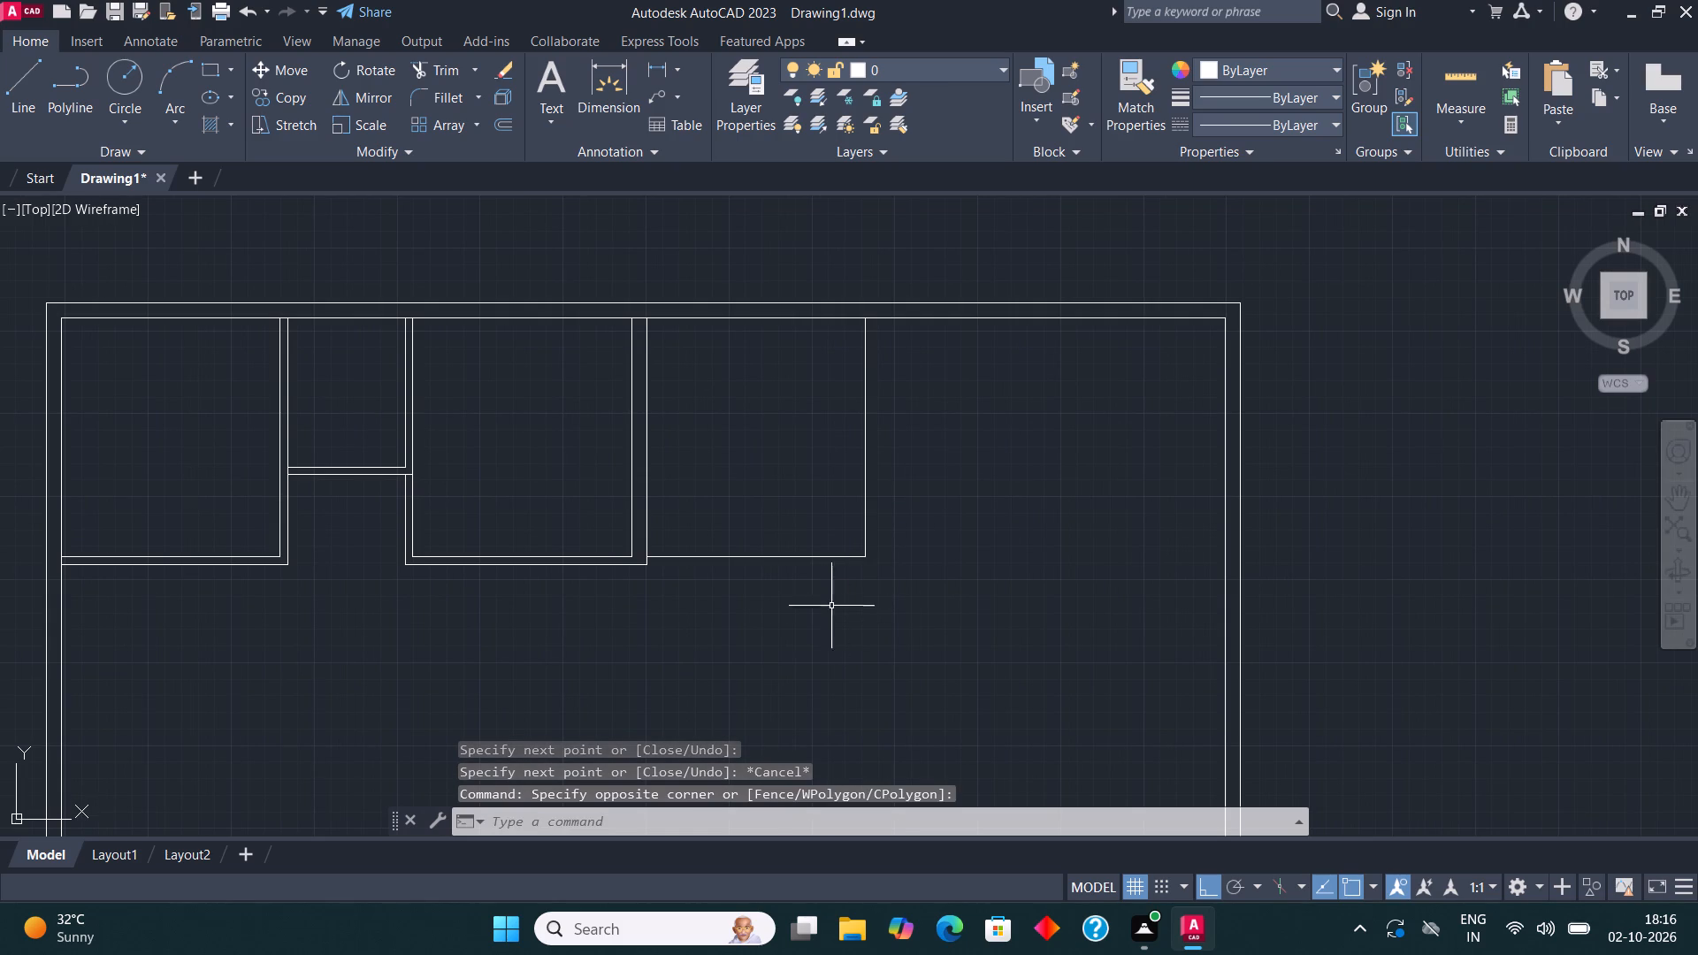
{"action": "left_click_drag", "start_coordinate": [914, 584], "coordinate": [870, 539]}
{"action": "left_click", "coordinate": [767, 470]}
{"action": "left_click", "coordinate": [498, 120]}
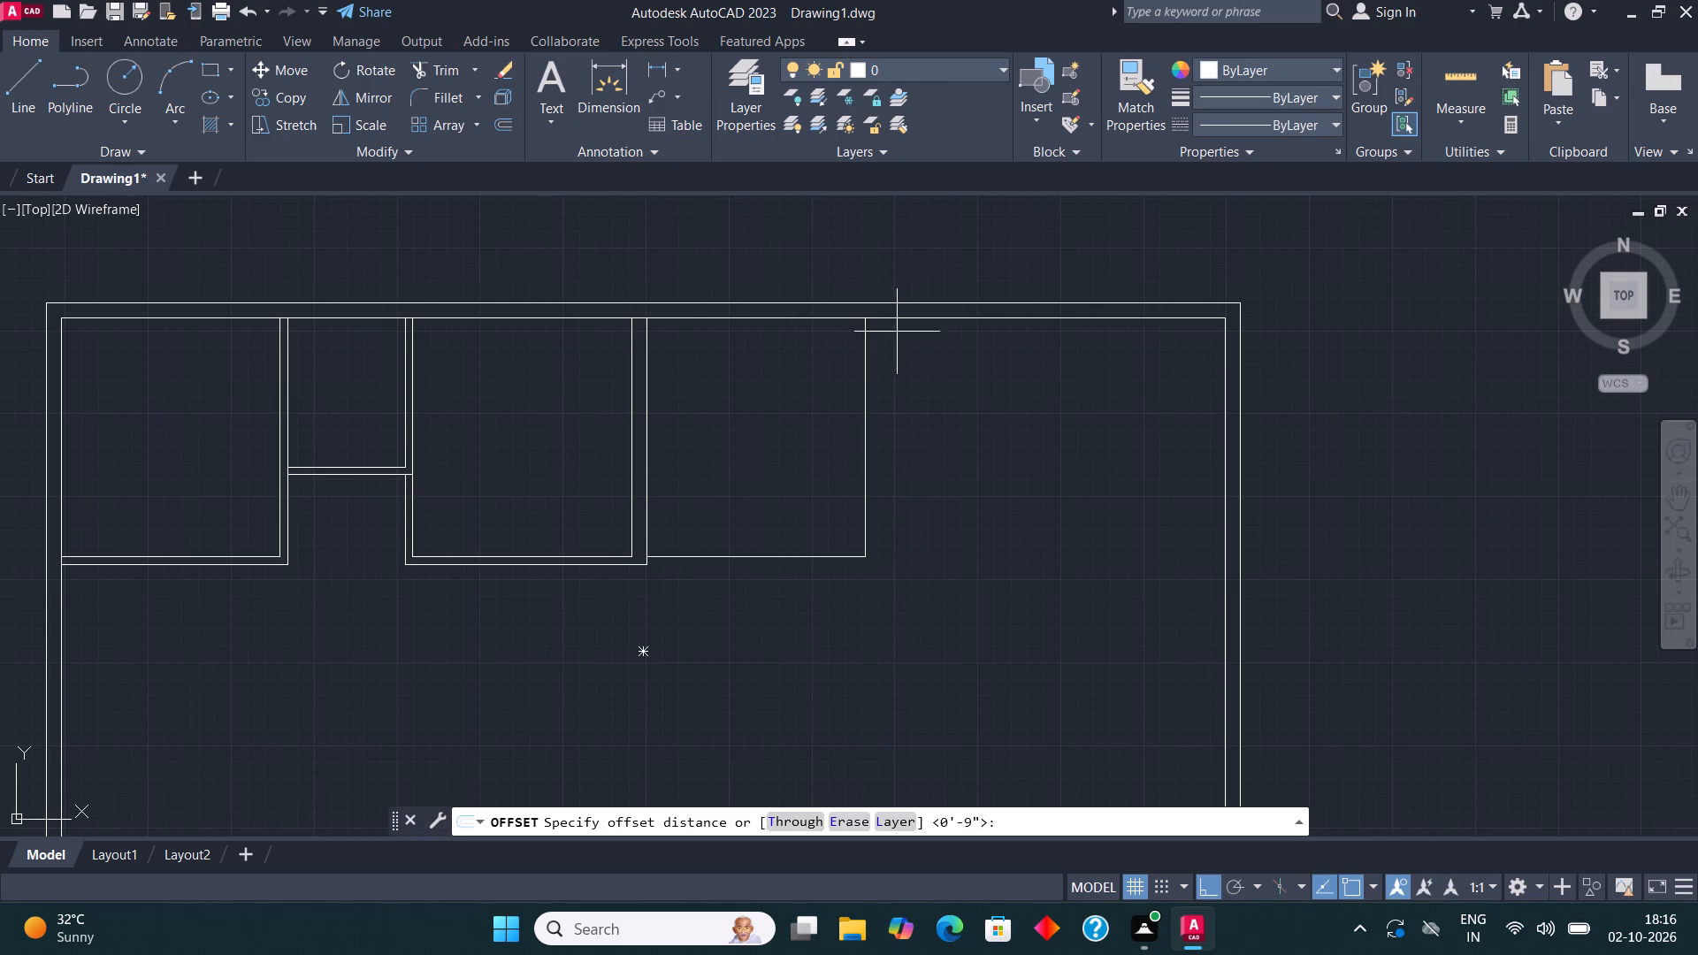
{"action": "left_click", "coordinate": [856, 447]}
{"action": "type", "text": "4.5"}
{"action": "key", "text": "shift+quotedbl"}
{"action": "key", "text": "Return"}
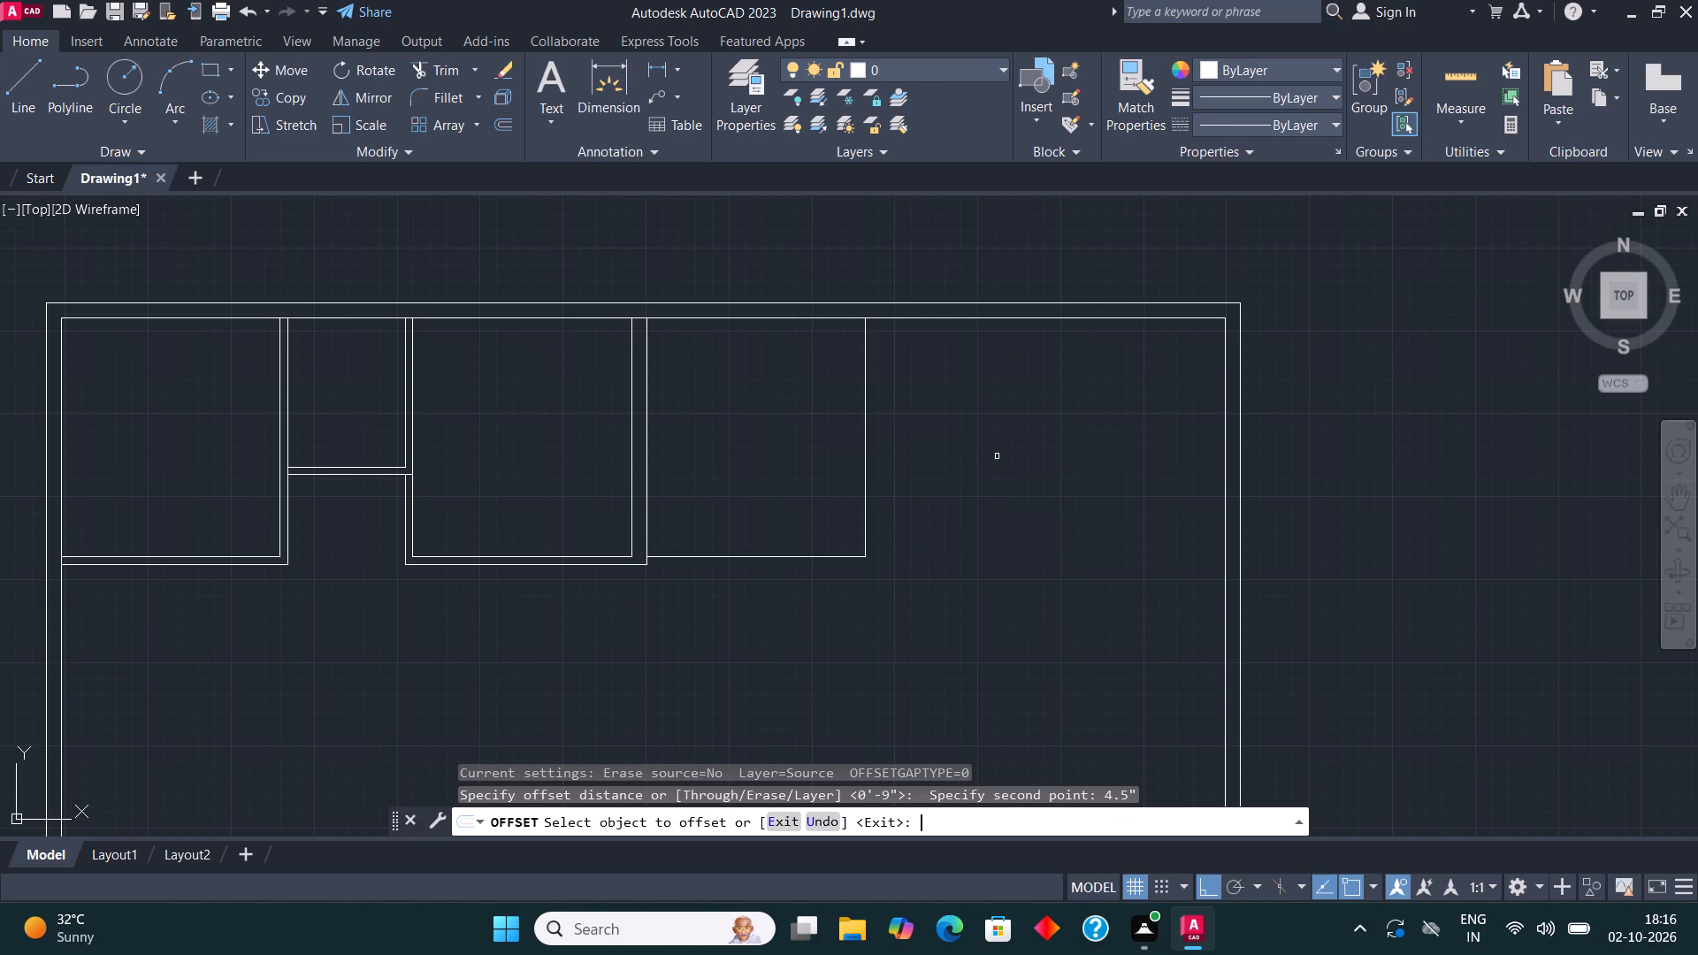
{"action": "left_click", "coordinate": [860, 449]}
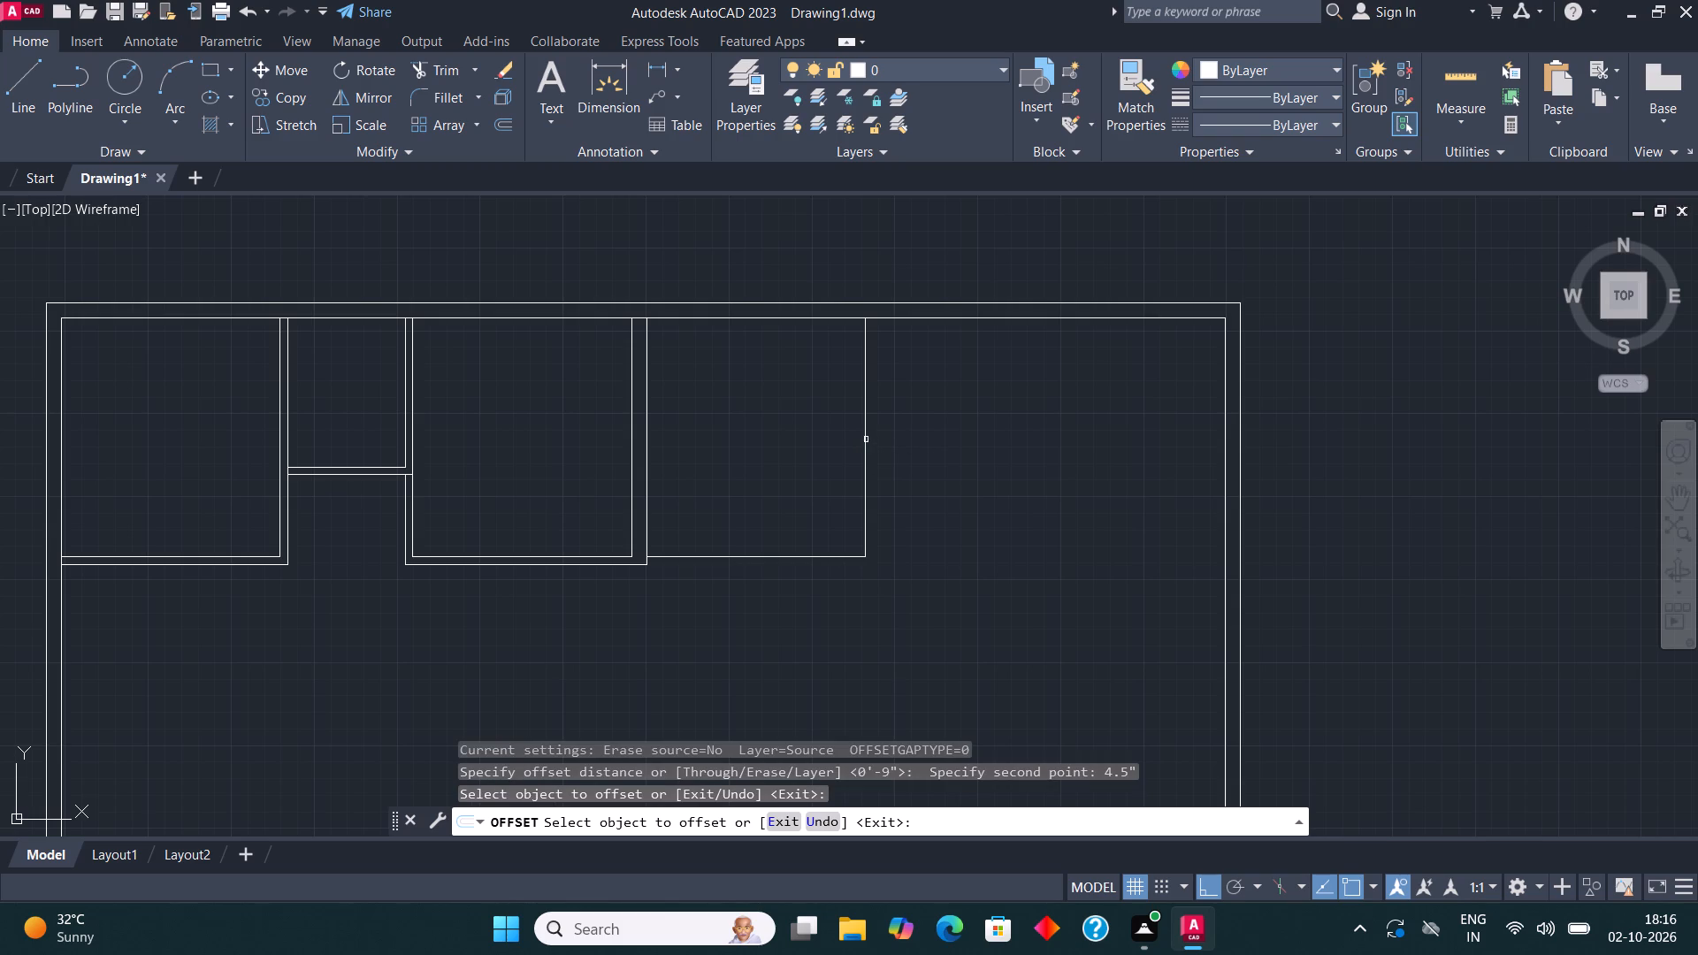
{"action": "left_click", "coordinate": [866, 437]}
{"action": "left_click", "coordinate": [912, 437]}
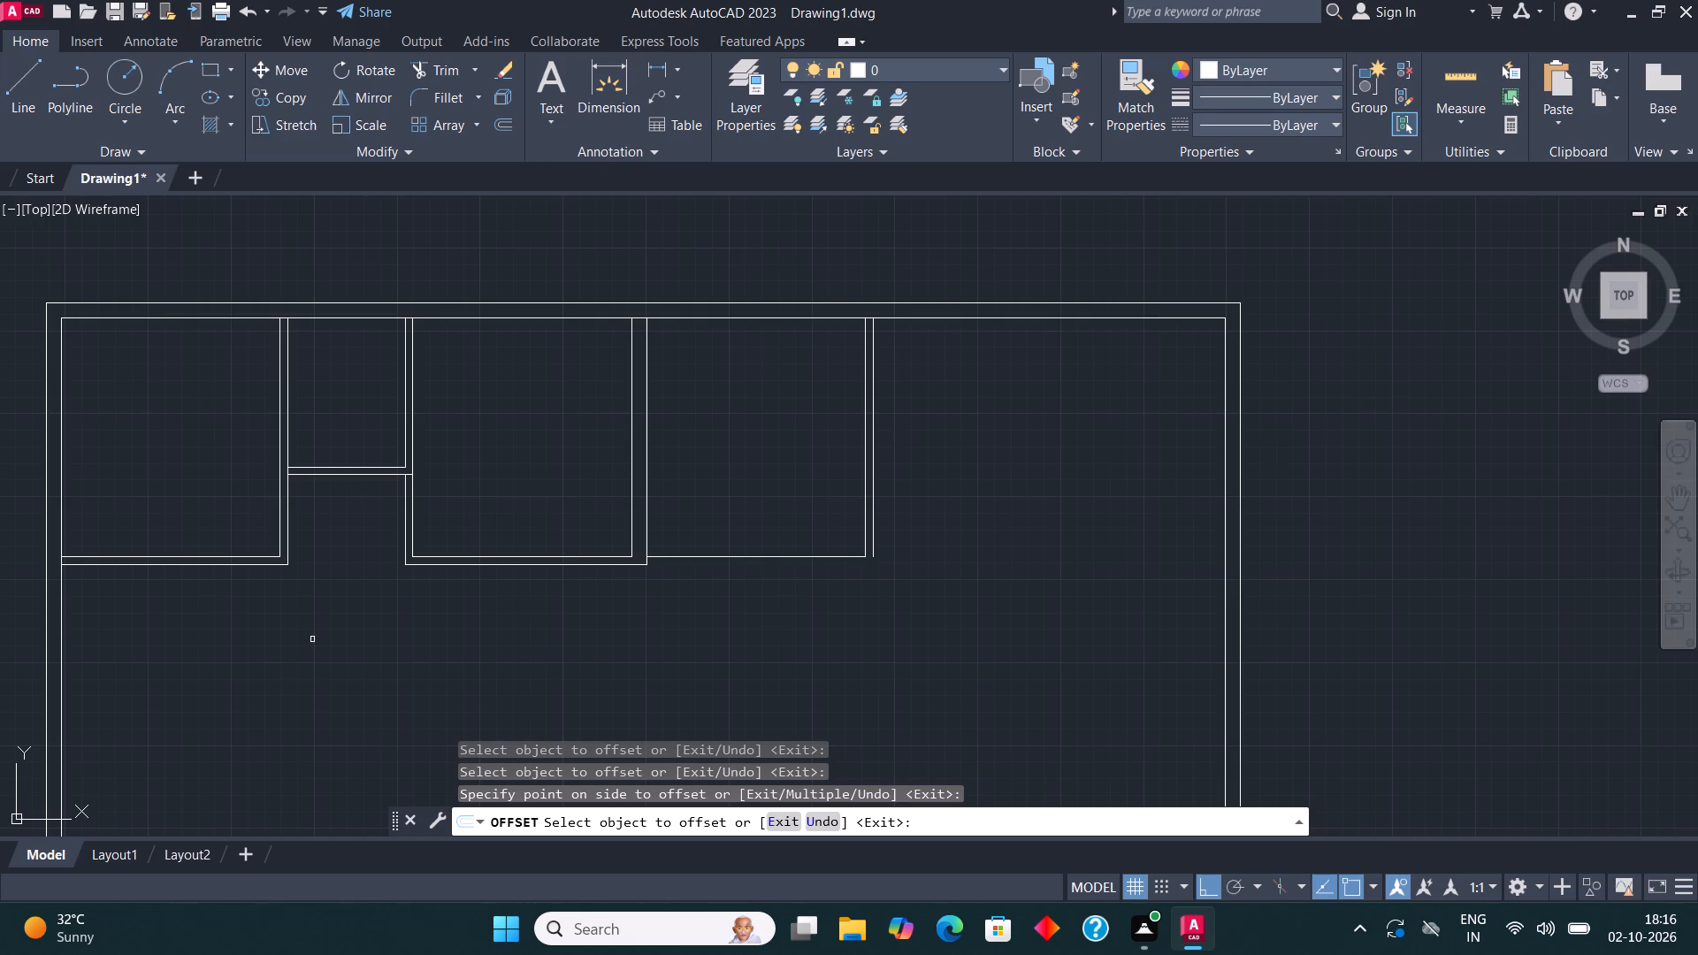
{"action": "left_click", "coordinate": [808, 559]}
{"action": "left_click", "coordinate": [815, 598]}
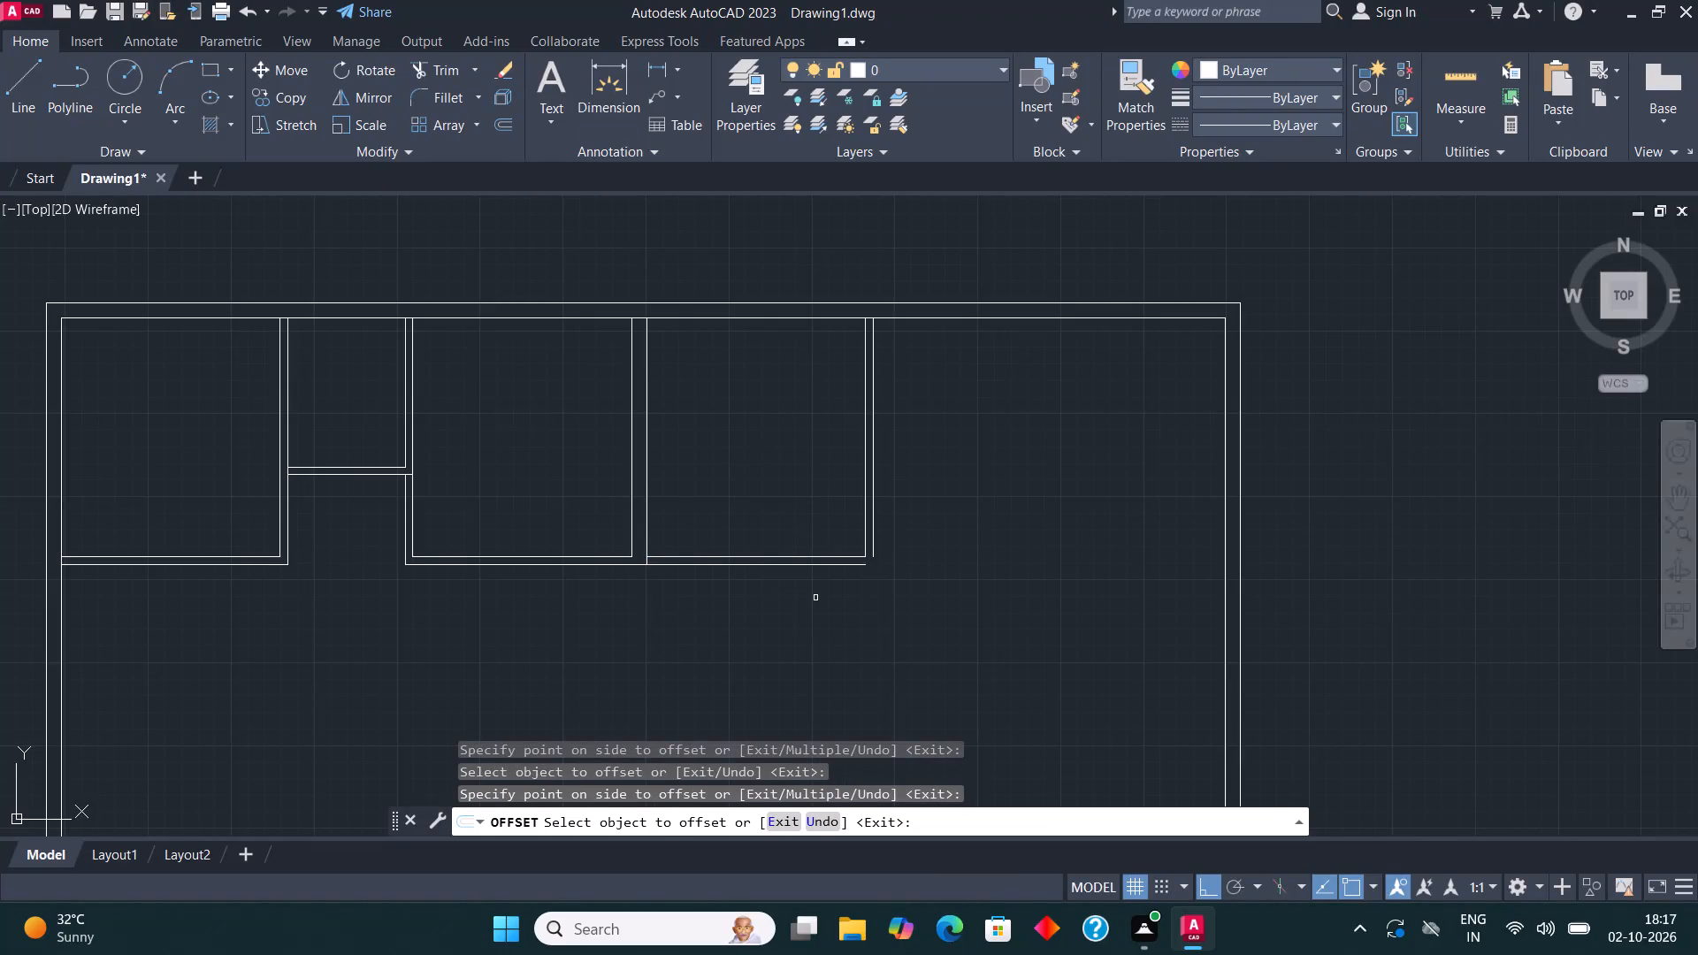
Join the fourth room's two offset lines into an outer corner with Fillet.
{"action": "left_click", "coordinate": [432, 97]}
{"action": "left_click", "coordinate": [829, 564]}
{"action": "left_click", "coordinate": [872, 546]}
{"action": "middle_click_drag", "start_coordinate": [1053, 399], "coordinate": [897, 413]}
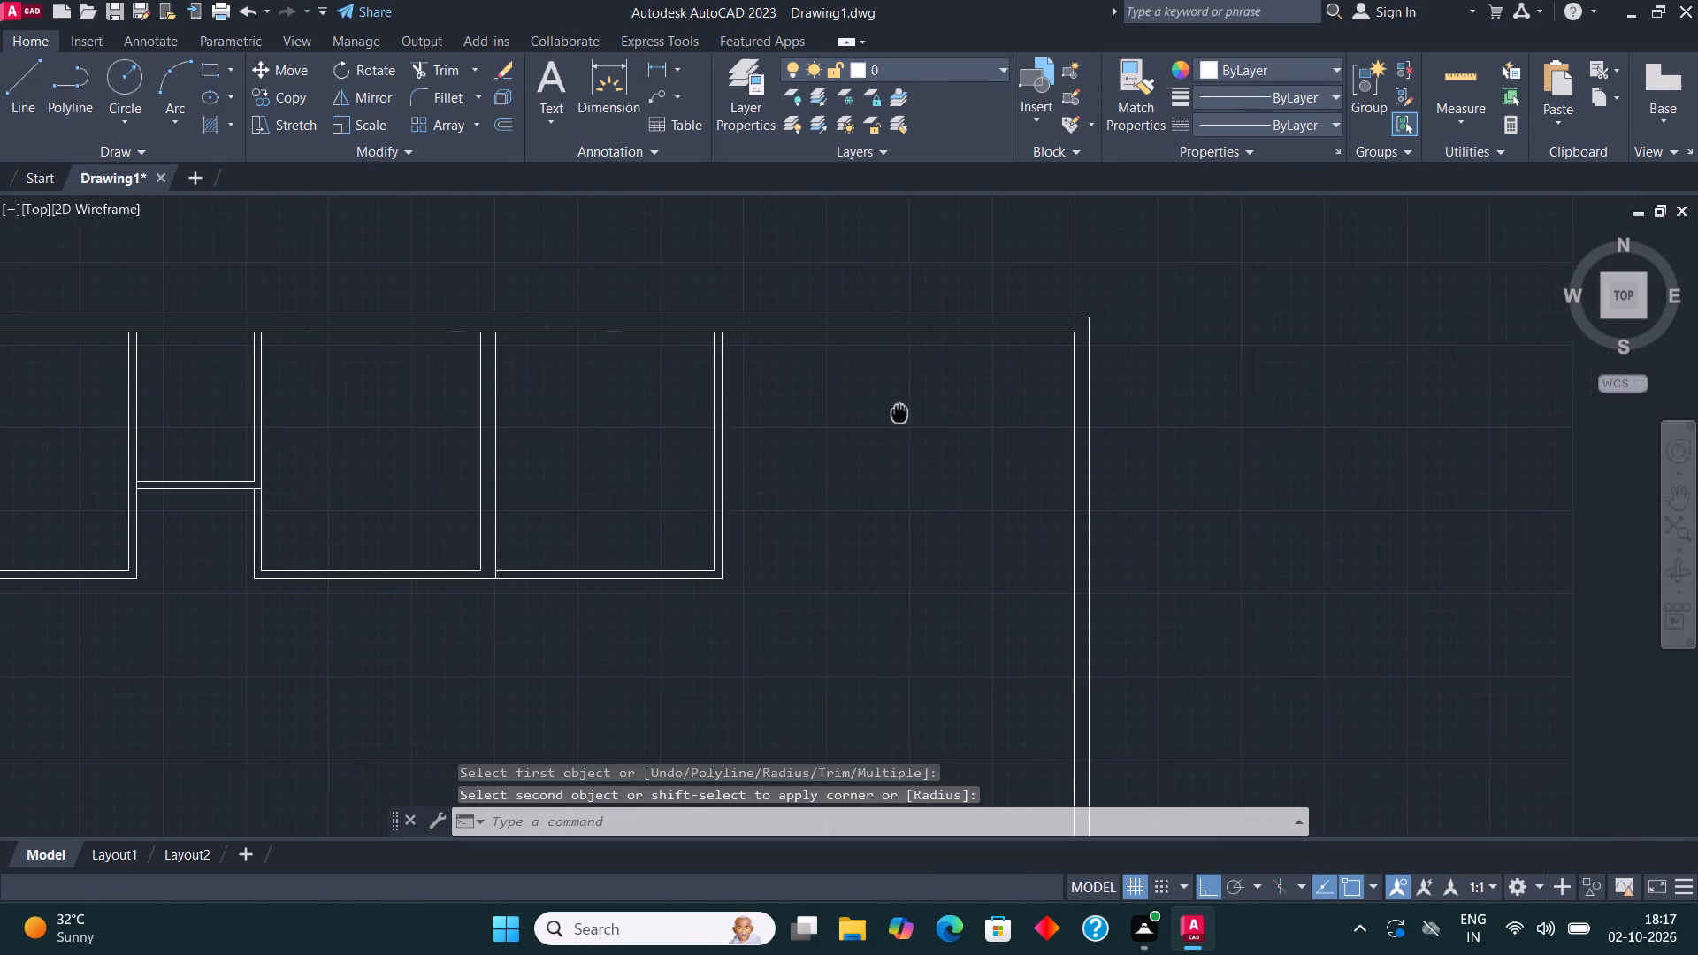
{"action": "middle_click_drag", "start_coordinate": [897, 413], "coordinate": [897, 412]}
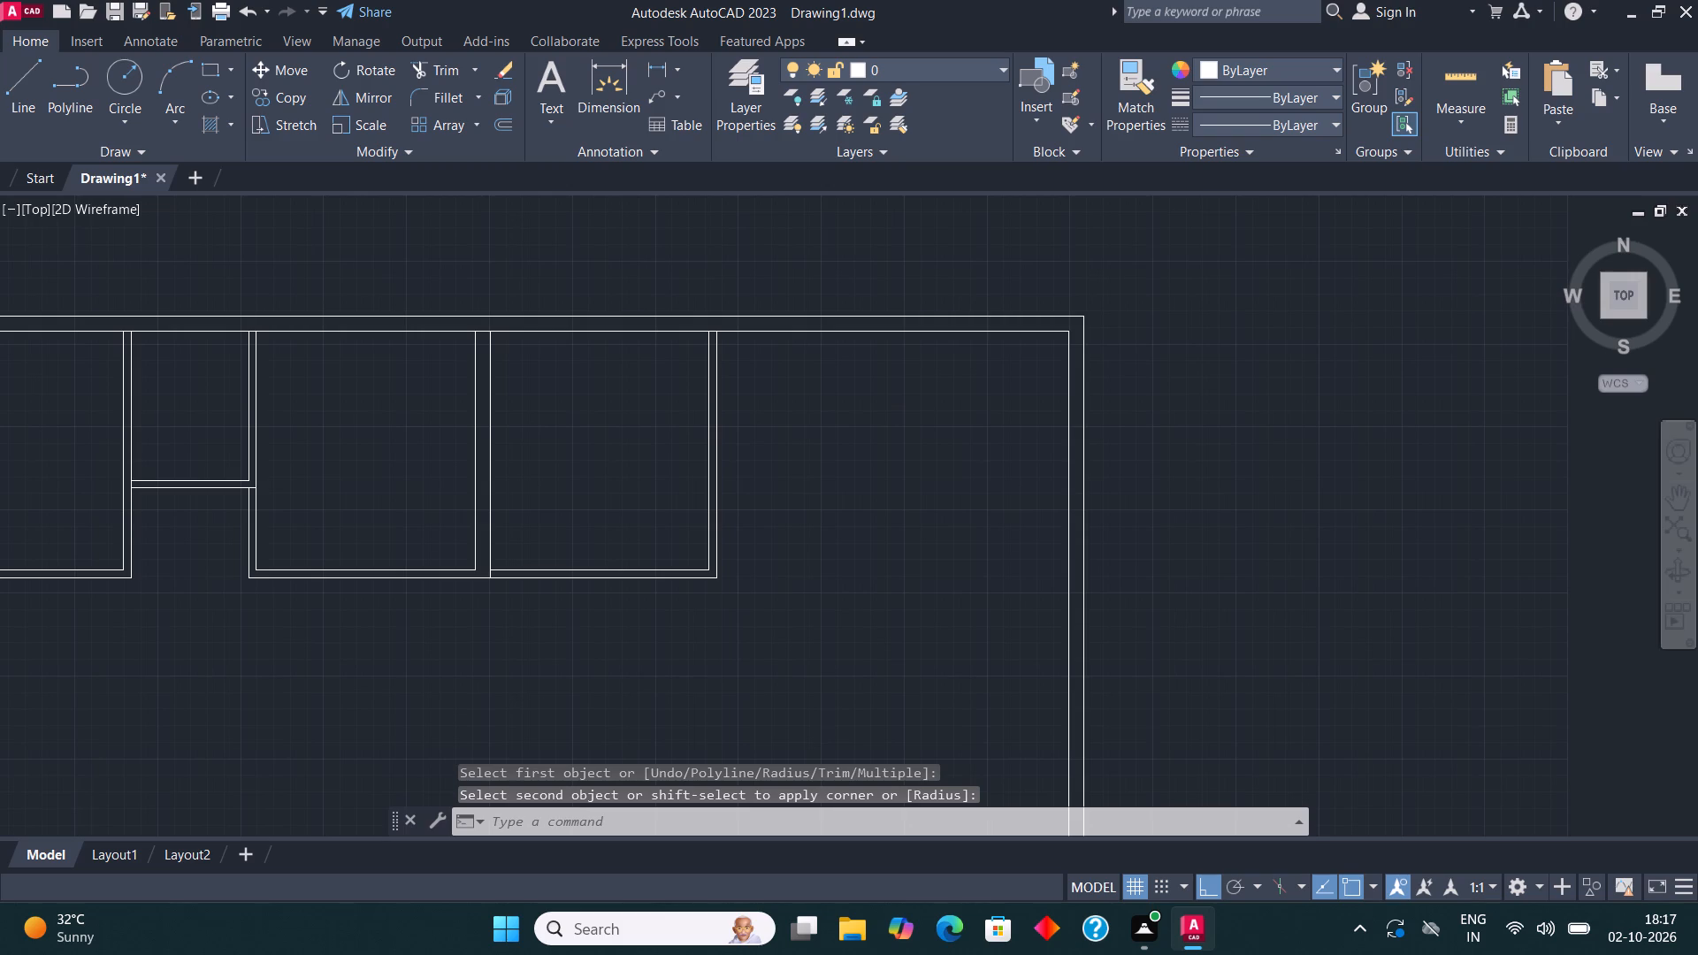
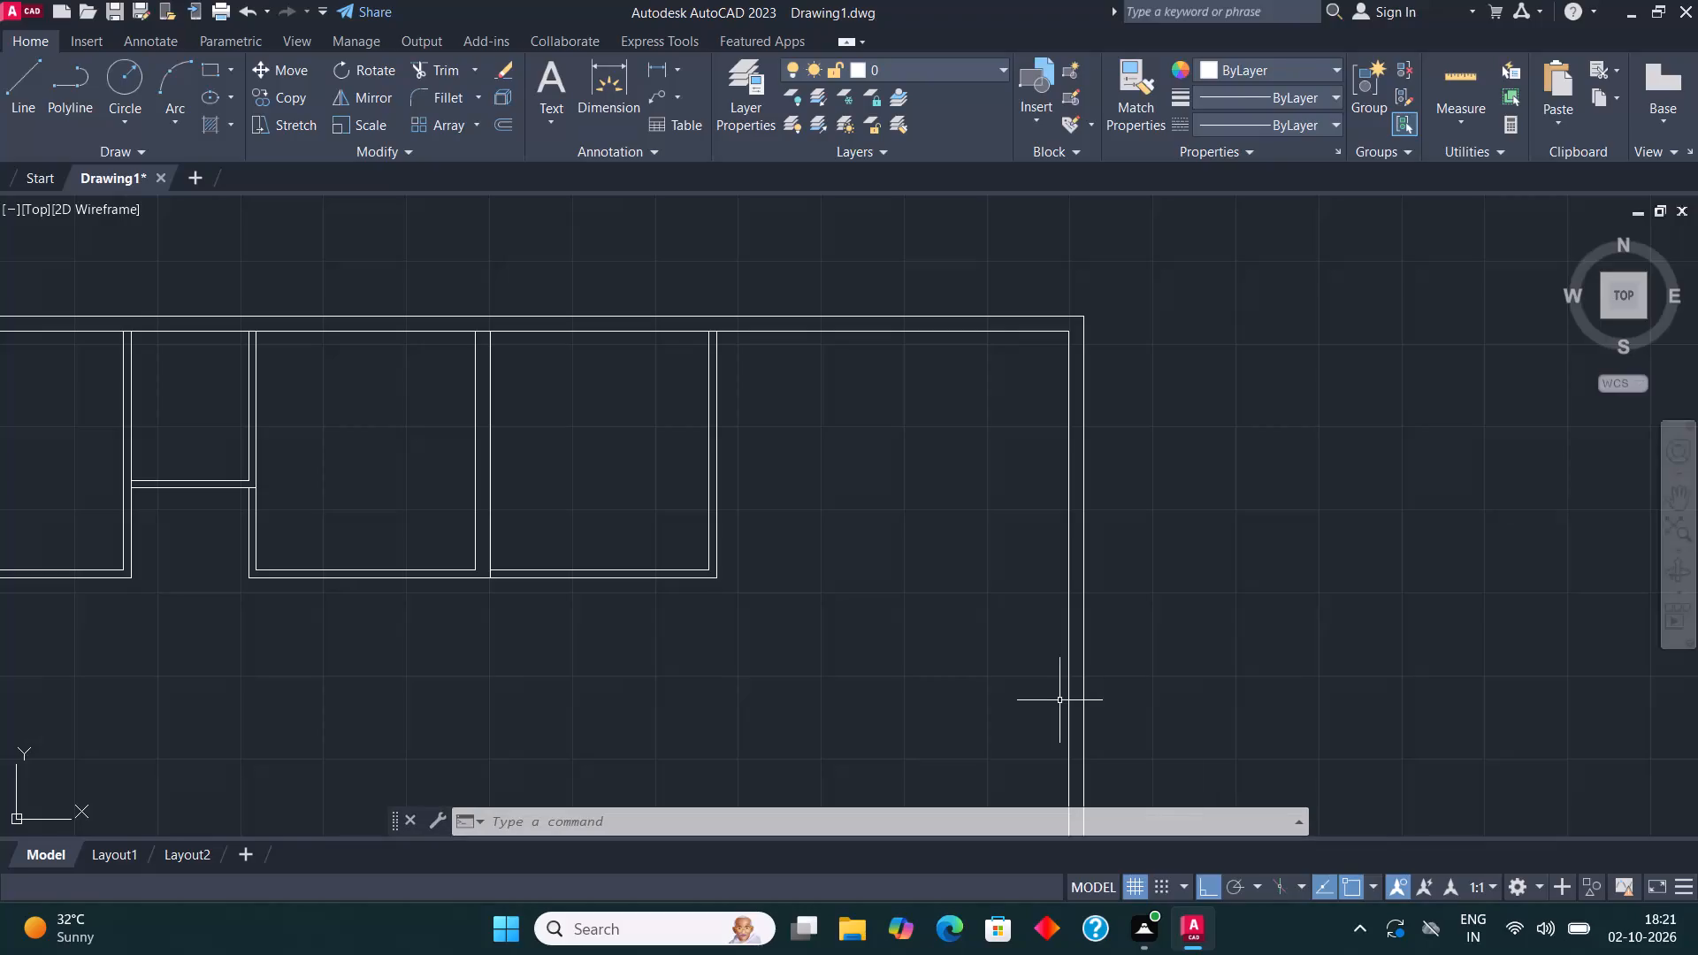
From the fourth room's outer wall face at the upper wall, draw a fifth room 7'6" down, 5'11" across and back up to that wall.
{"action": "scroll", "coordinate": [988, 580], "scroll_direction": "down", "scroll_amount": 1}
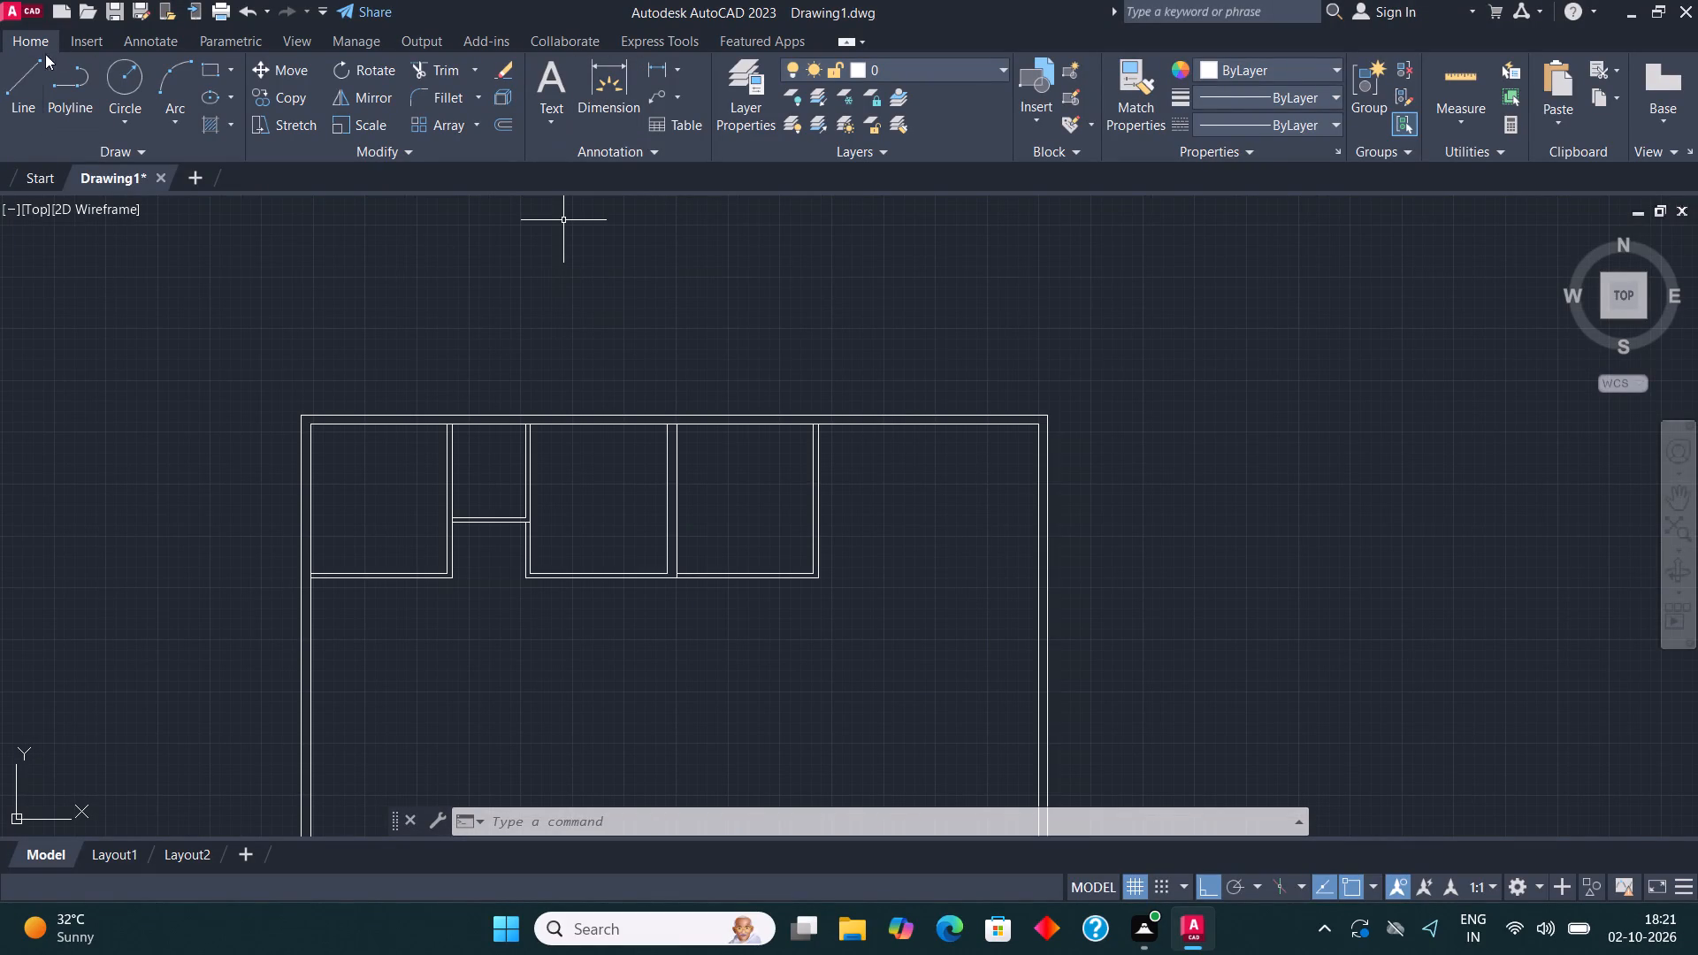
{"action": "left_click", "coordinate": [10, 68]}
{"action": "scroll", "coordinate": [905, 442], "scroll_direction": "up", "scroll_amount": 3}
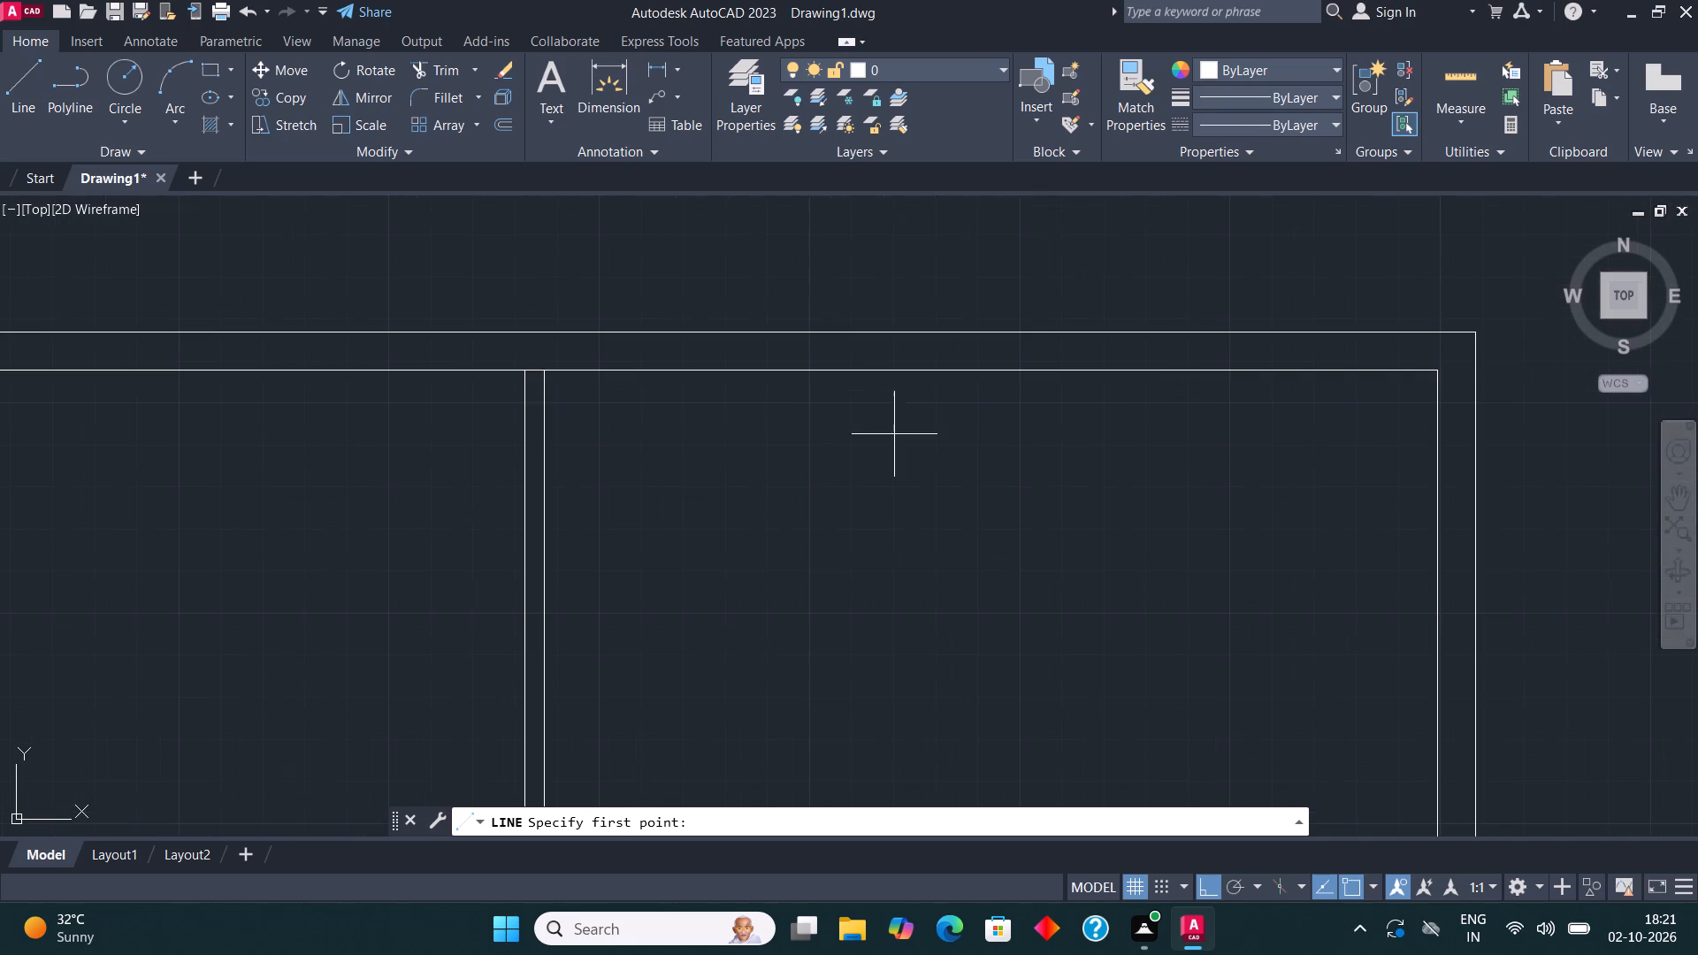
{"action": "left_click", "coordinate": [541, 371]}
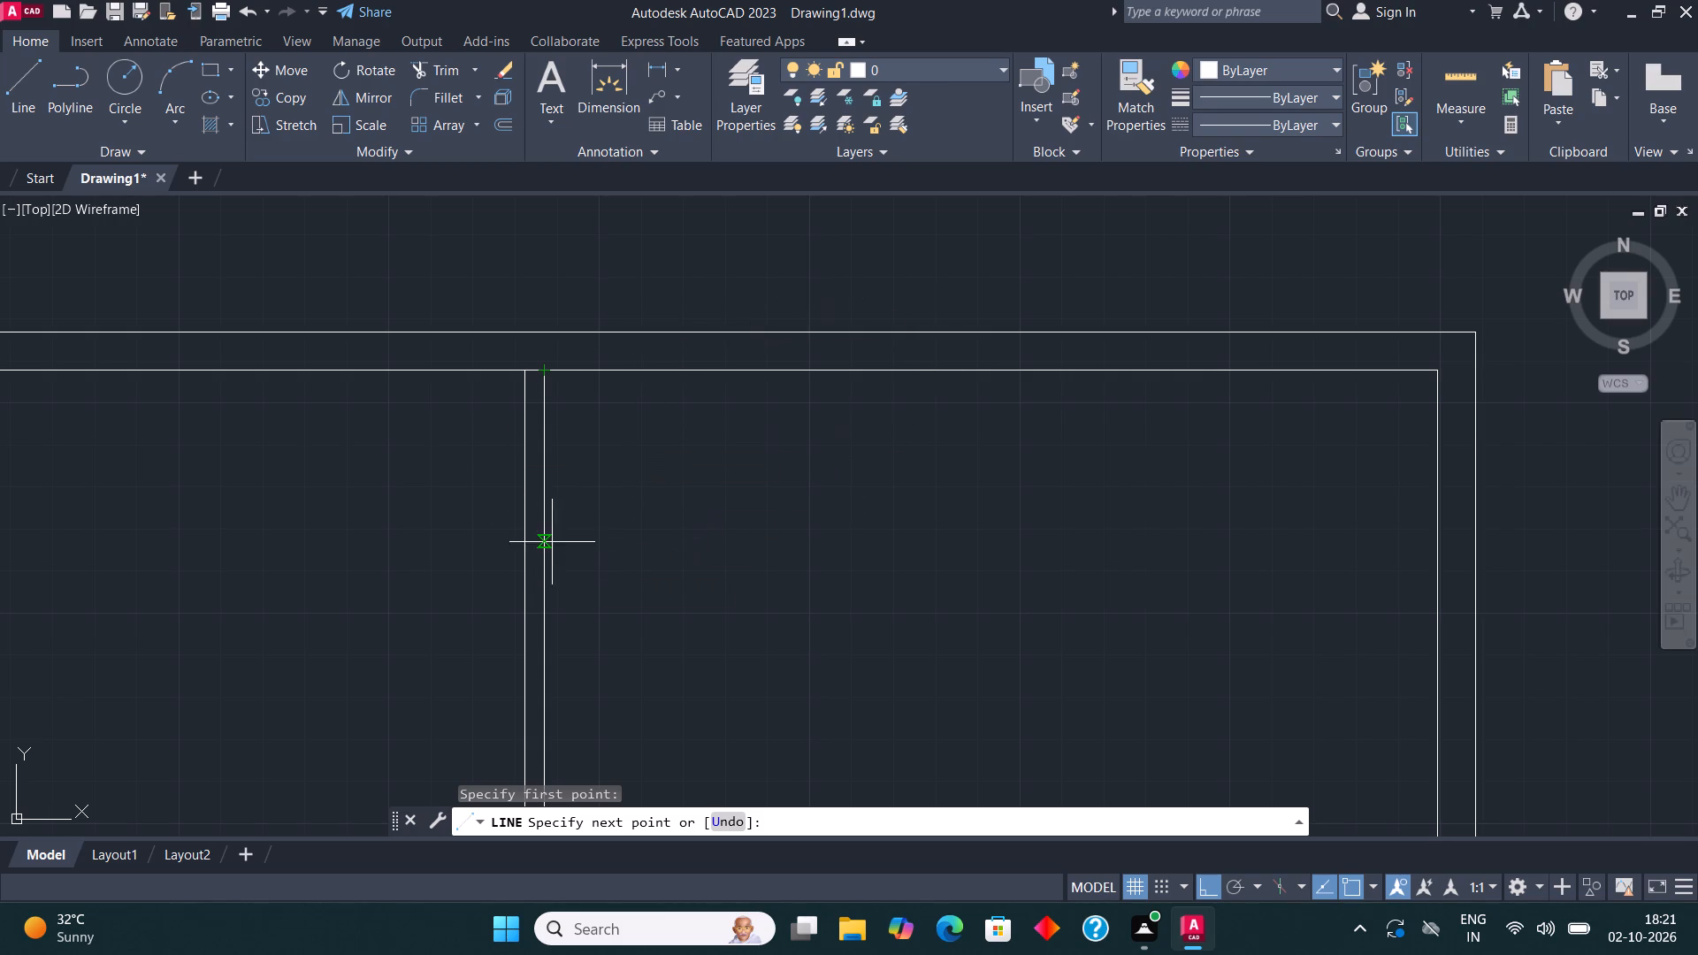
{"action": "type", "text": "7'6\""}
{"action": "key", "text": "Return"}
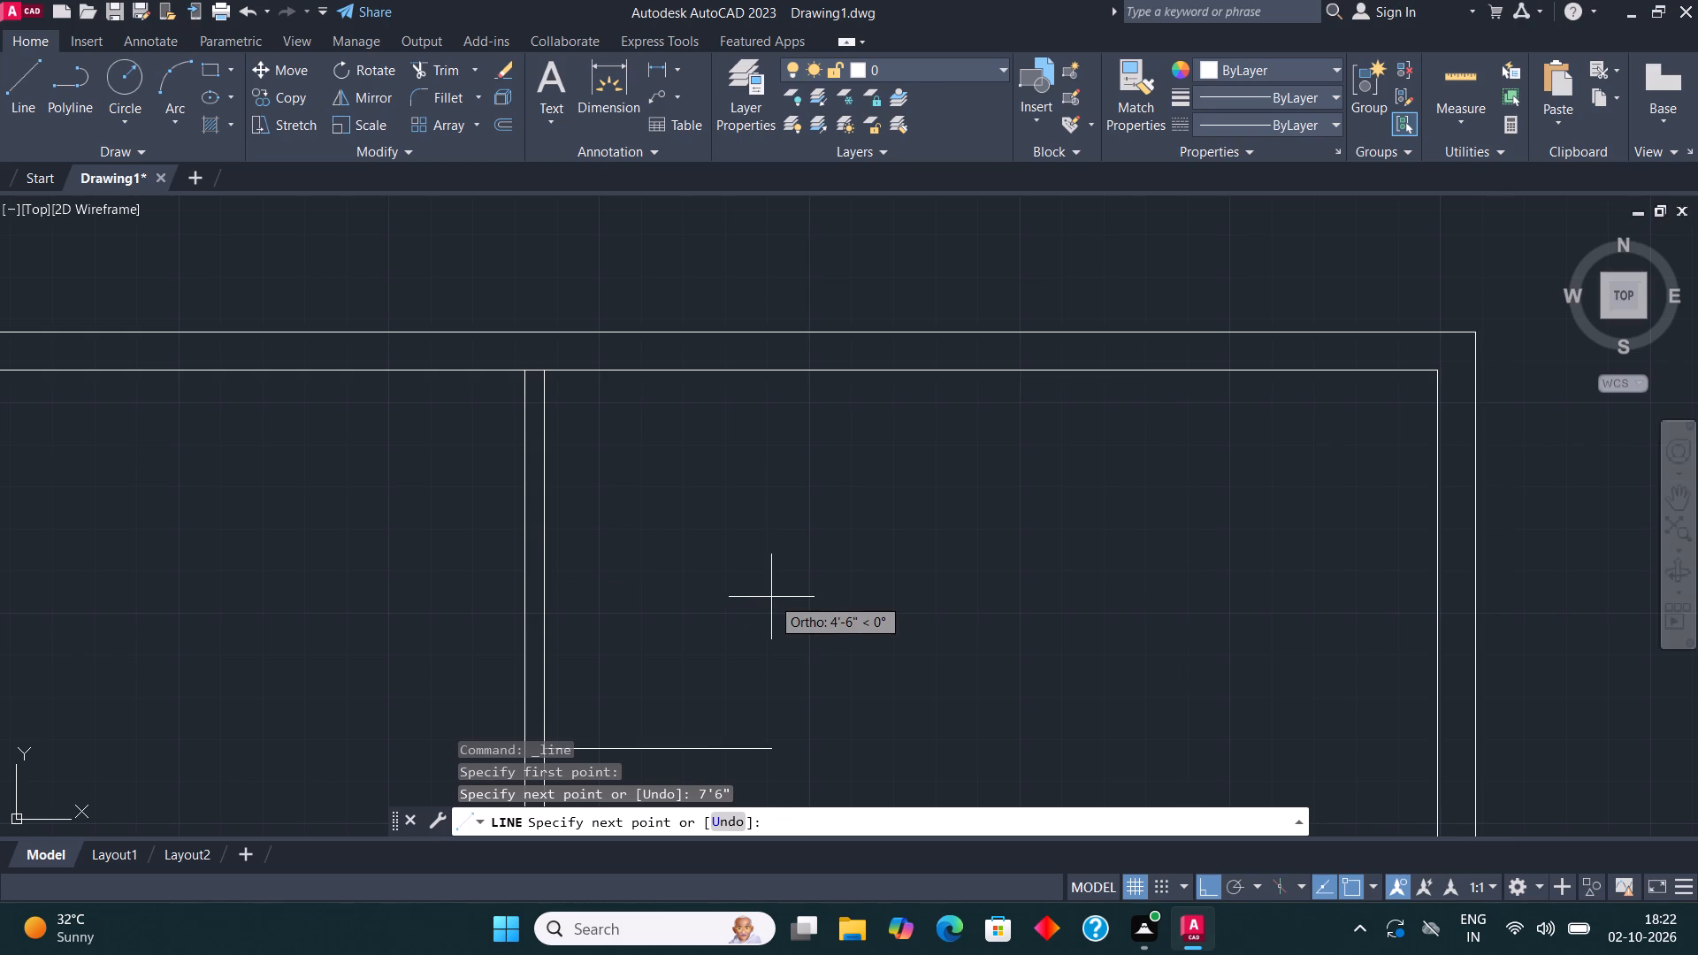
{"action": "type", "text": "5'11\""}
{"action": "key", "text": "Return"}
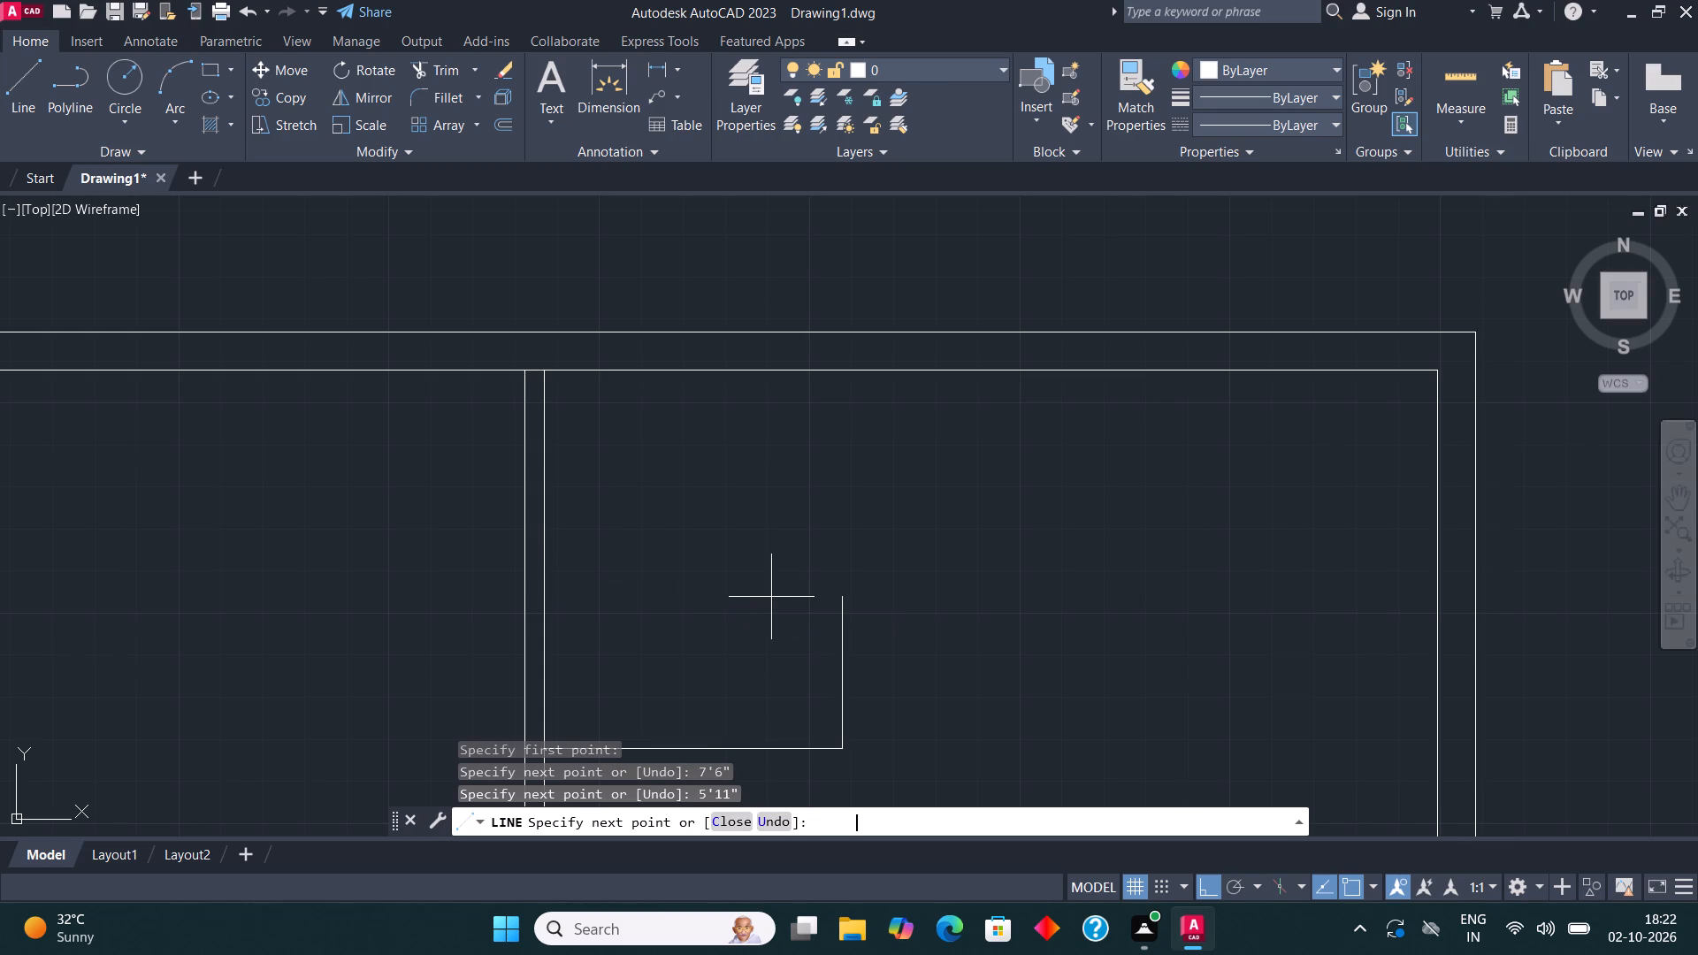
{"action": "left_click", "coordinate": [845, 370]}
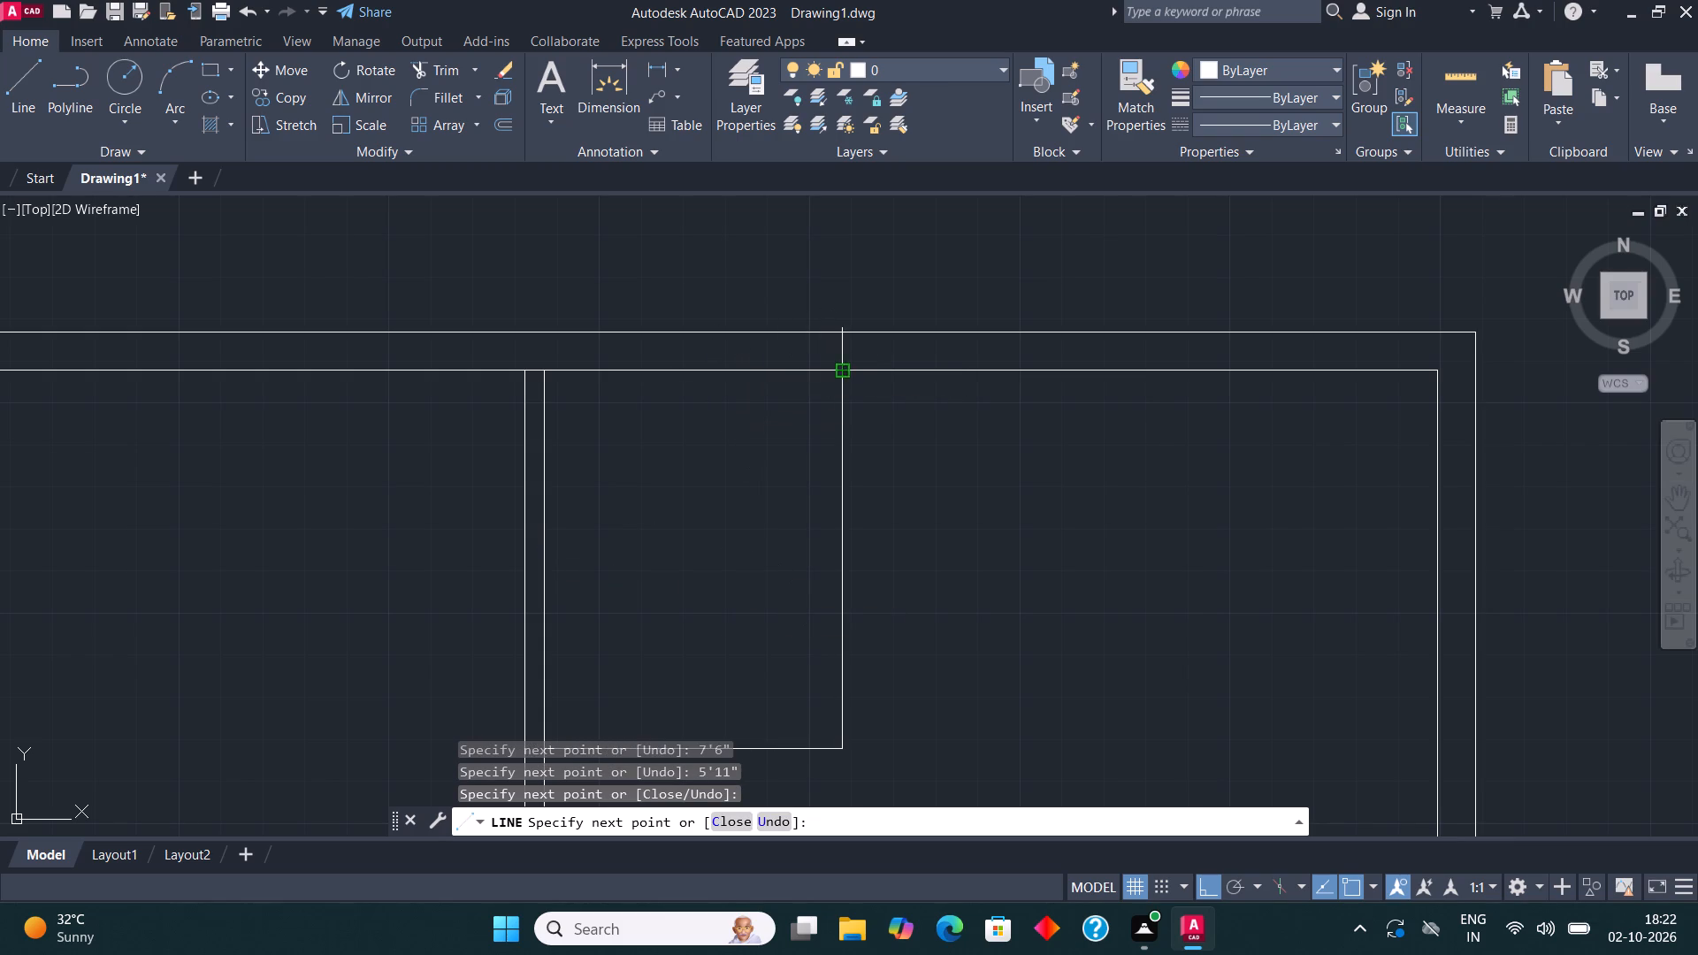
{"action": "scroll", "coordinate": [848, 349], "scroll_direction": "down", "scroll_amount": 2}
{"action": "scroll", "coordinate": [845, 427], "scroll_direction": "up", "scroll_amount": 1}
{"action": "key", "text": "Escape"}
Offset the fifth room's far vertical line and its lower line 4.5" outward.
{"action": "middle_click_drag", "start_coordinate": [910, 559], "coordinate": [847, 628]}
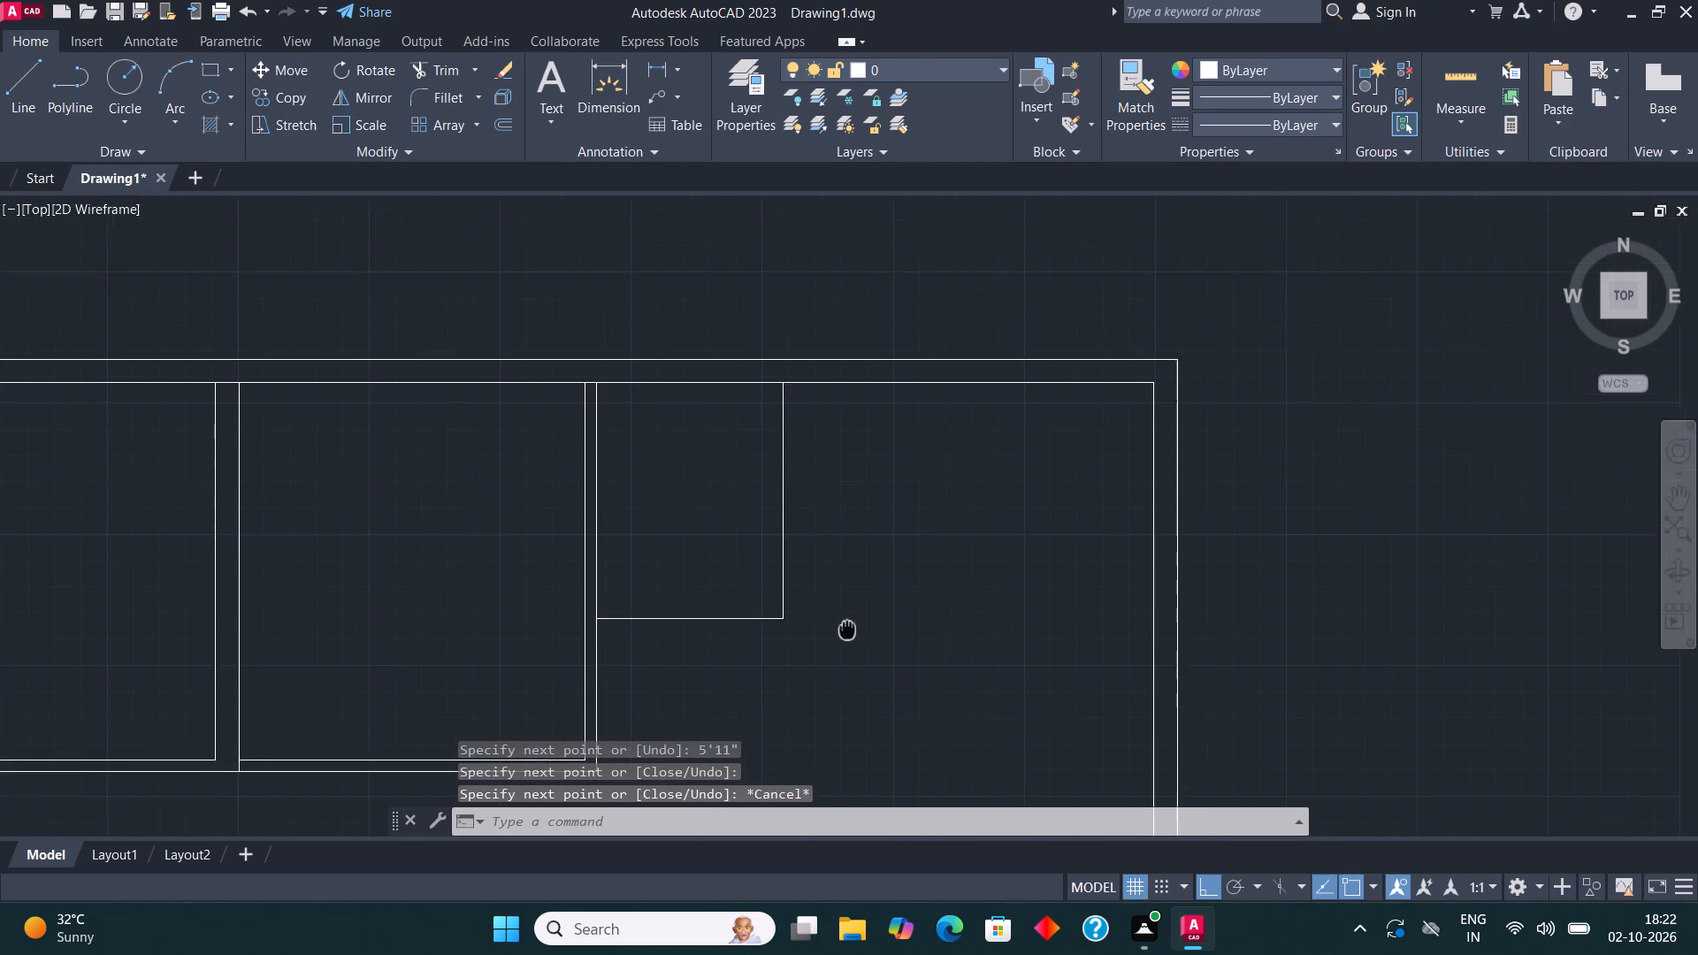
{"action": "middle_click_drag", "start_coordinate": [847, 628], "coordinate": [845, 628]}
{"action": "left_click", "coordinate": [816, 630]}
{"action": "left_click_drag", "start_coordinate": [739, 577], "coordinate": [697, 582]}
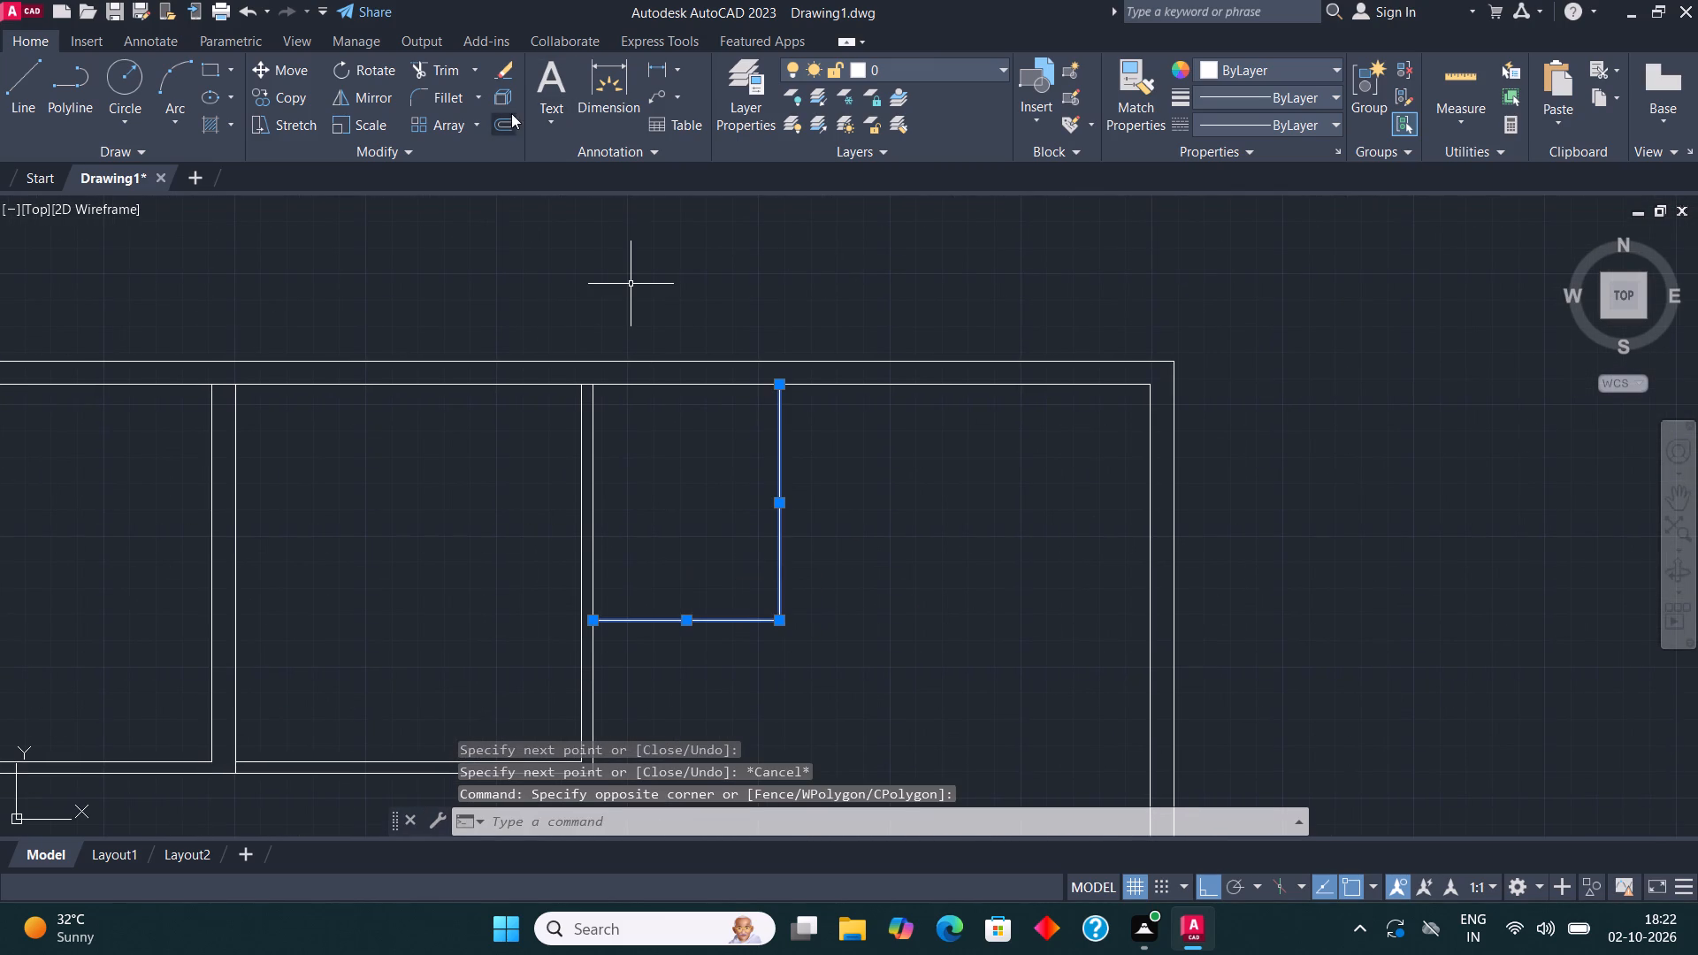
{"action": "left_click", "coordinate": [506, 123]}
{"action": "left_click", "coordinate": [783, 508]}
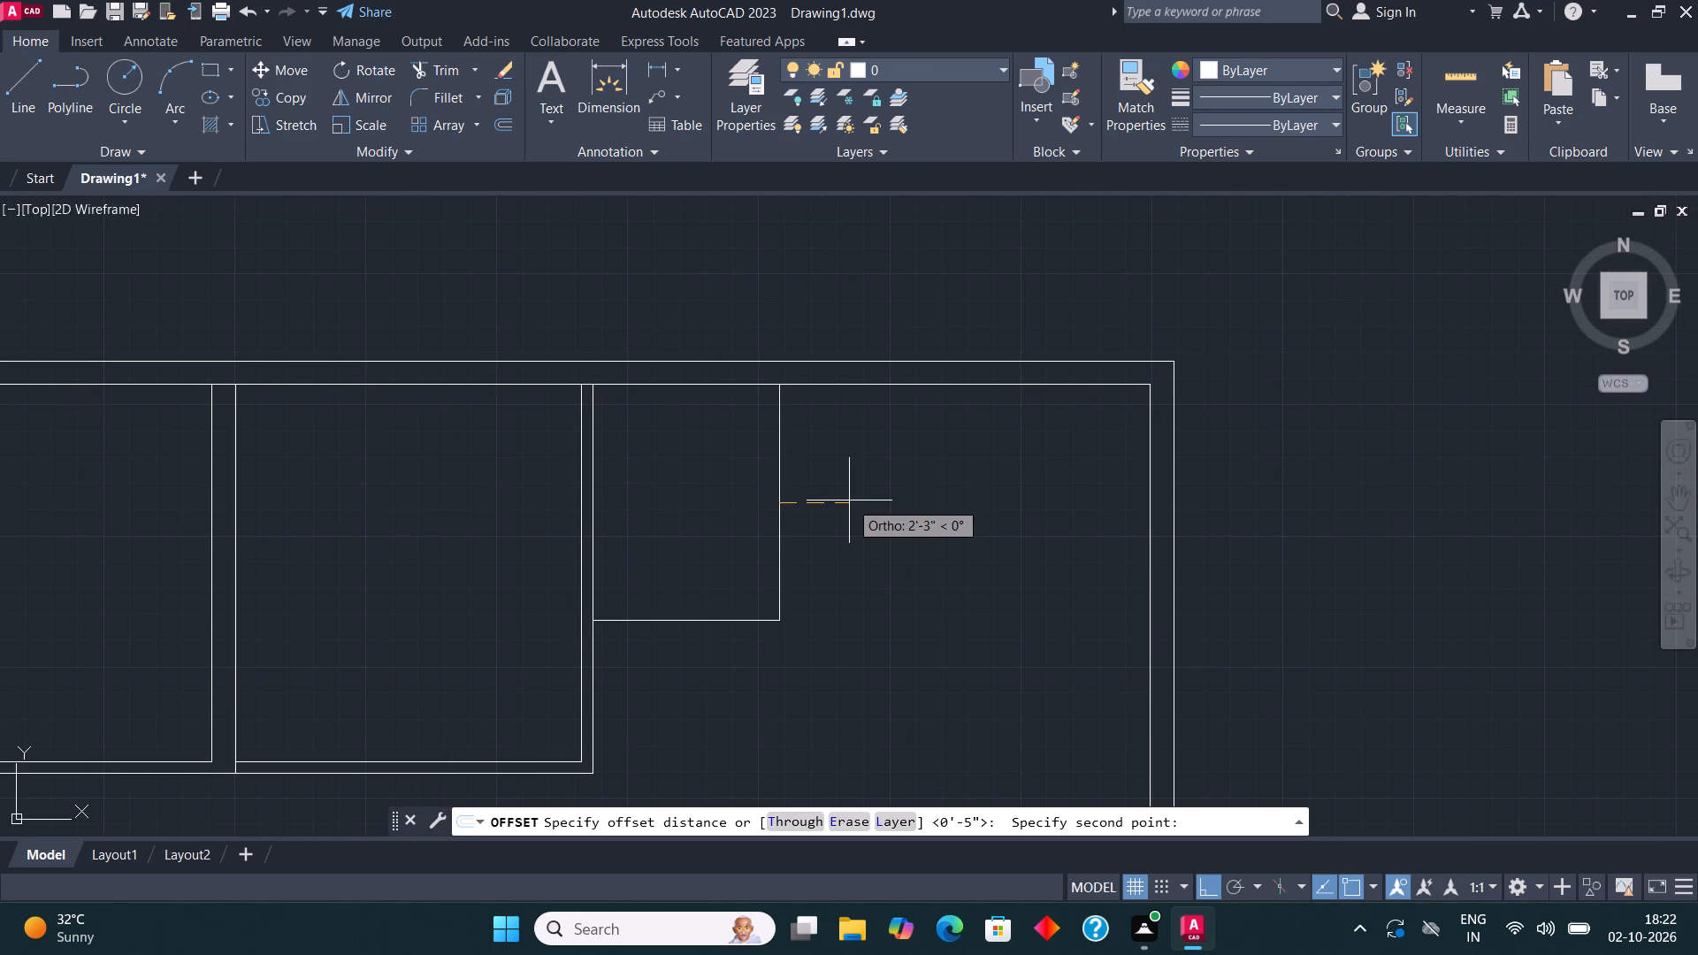
{"action": "type", "text": "4.5\""}
{"action": "key", "text": "Return"}
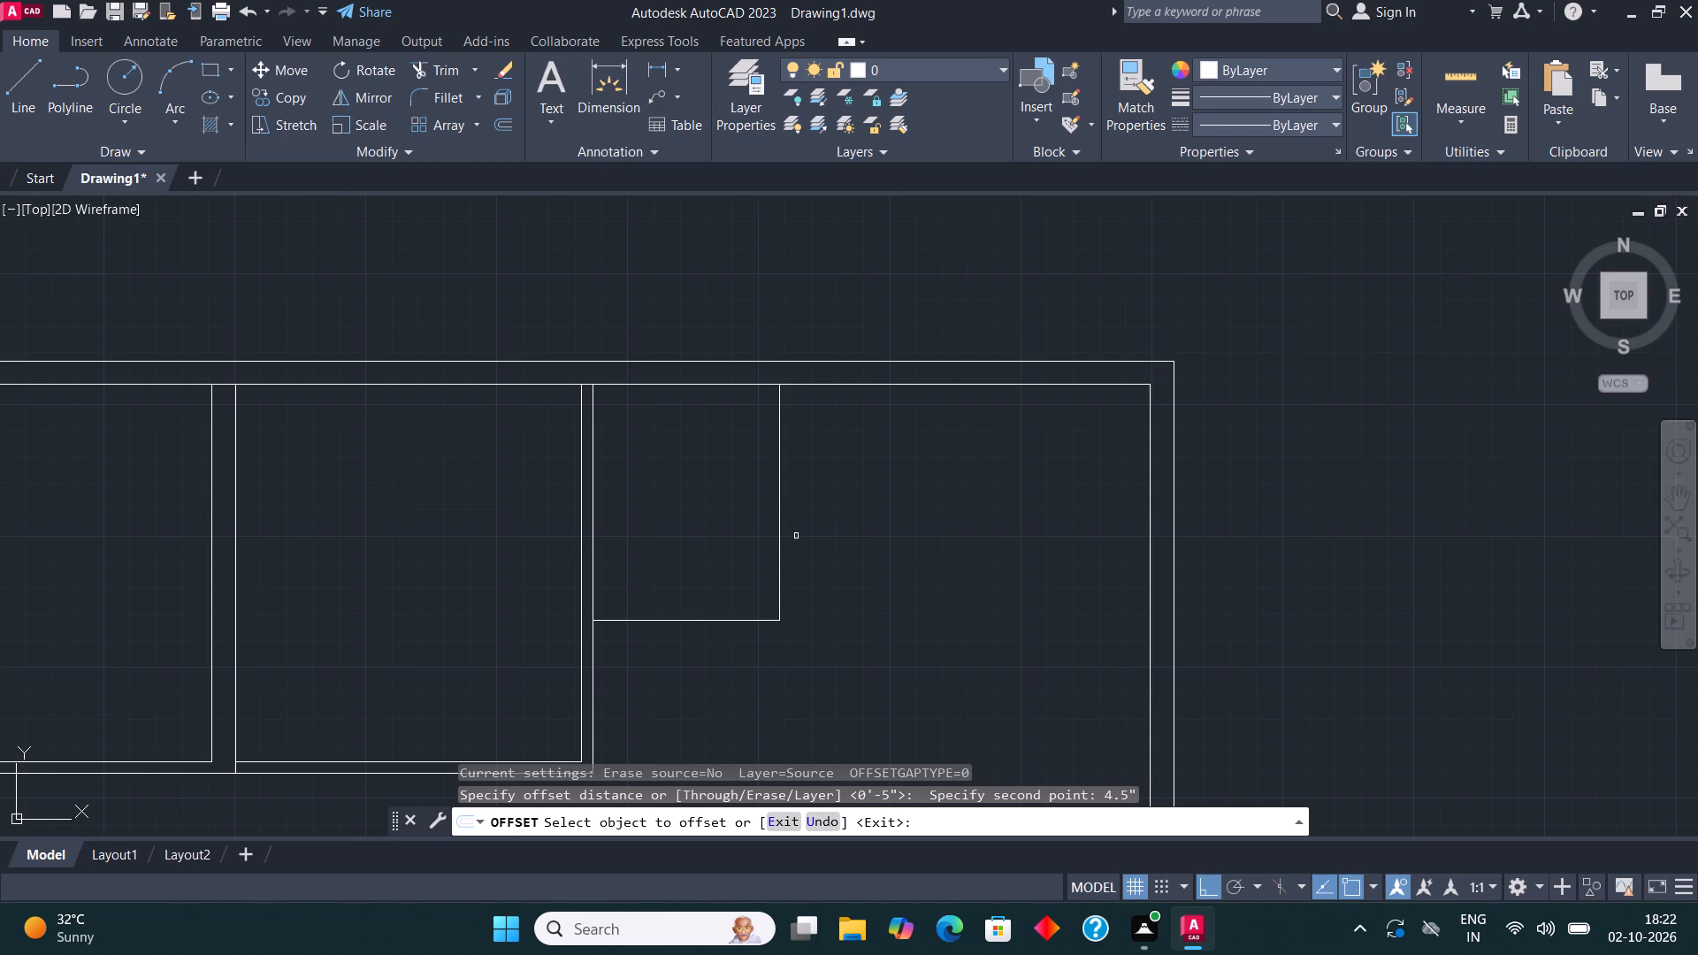
{"action": "left_click", "coordinate": [780, 513]}
{"action": "left_click", "coordinate": [794, 516]}
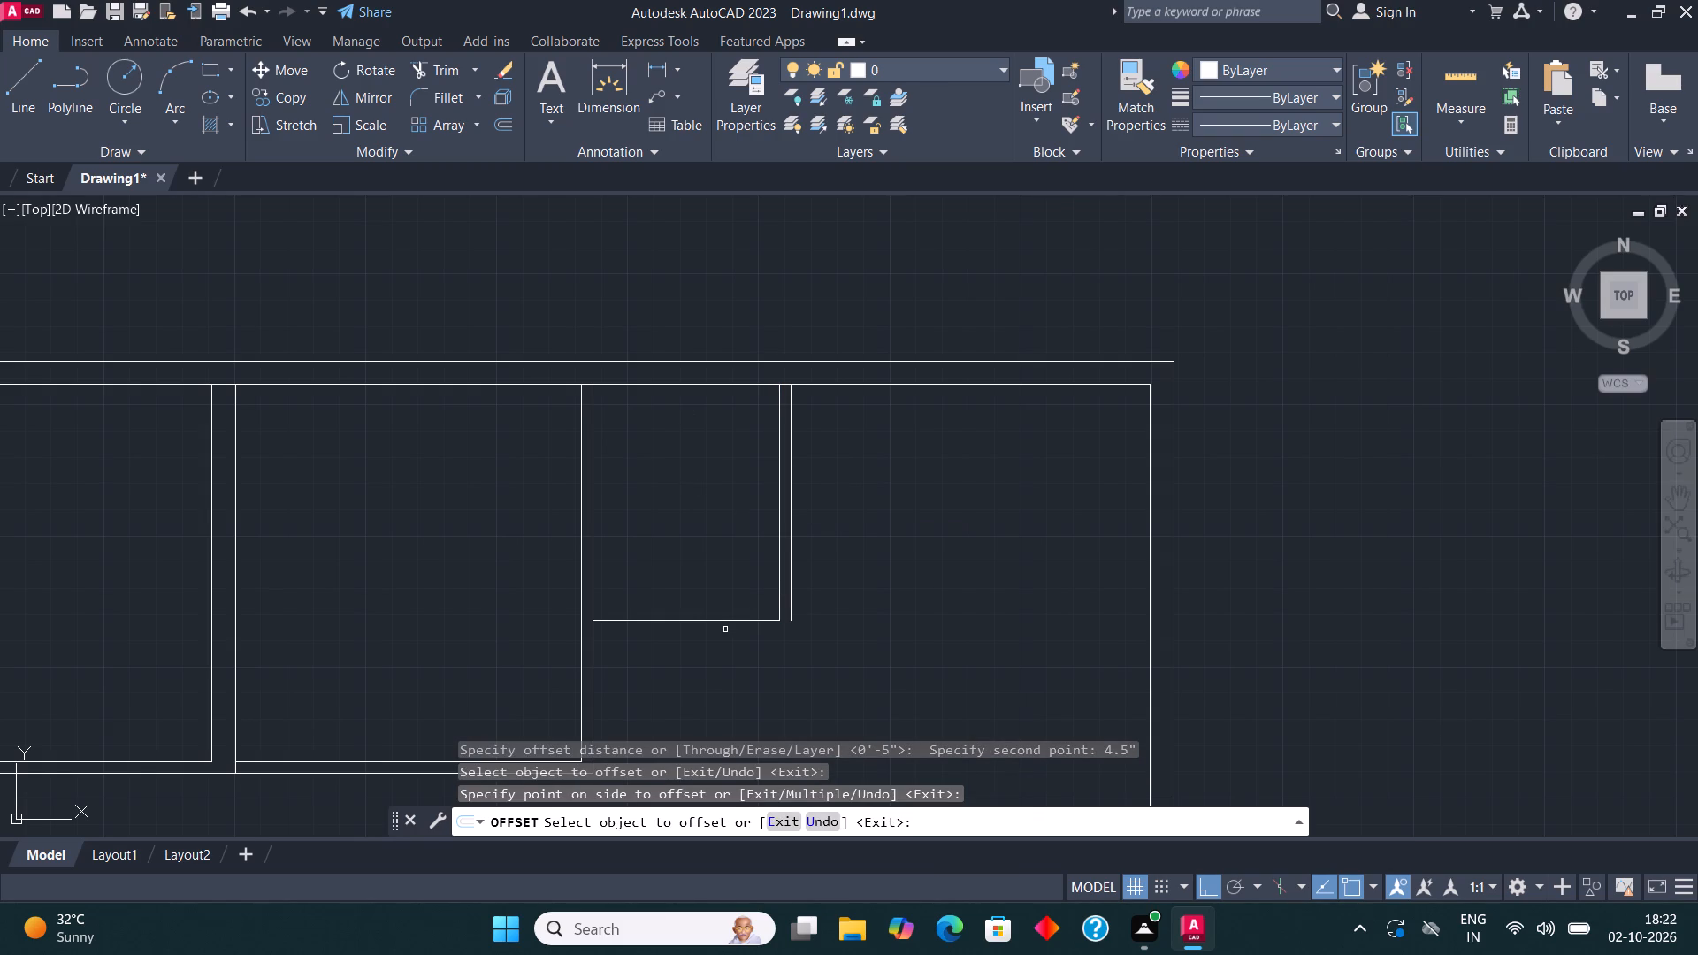
{"action": "left_click", "coordinate": [721, 622]}
{"action": "left_click", "coordinate": [715, 647]}
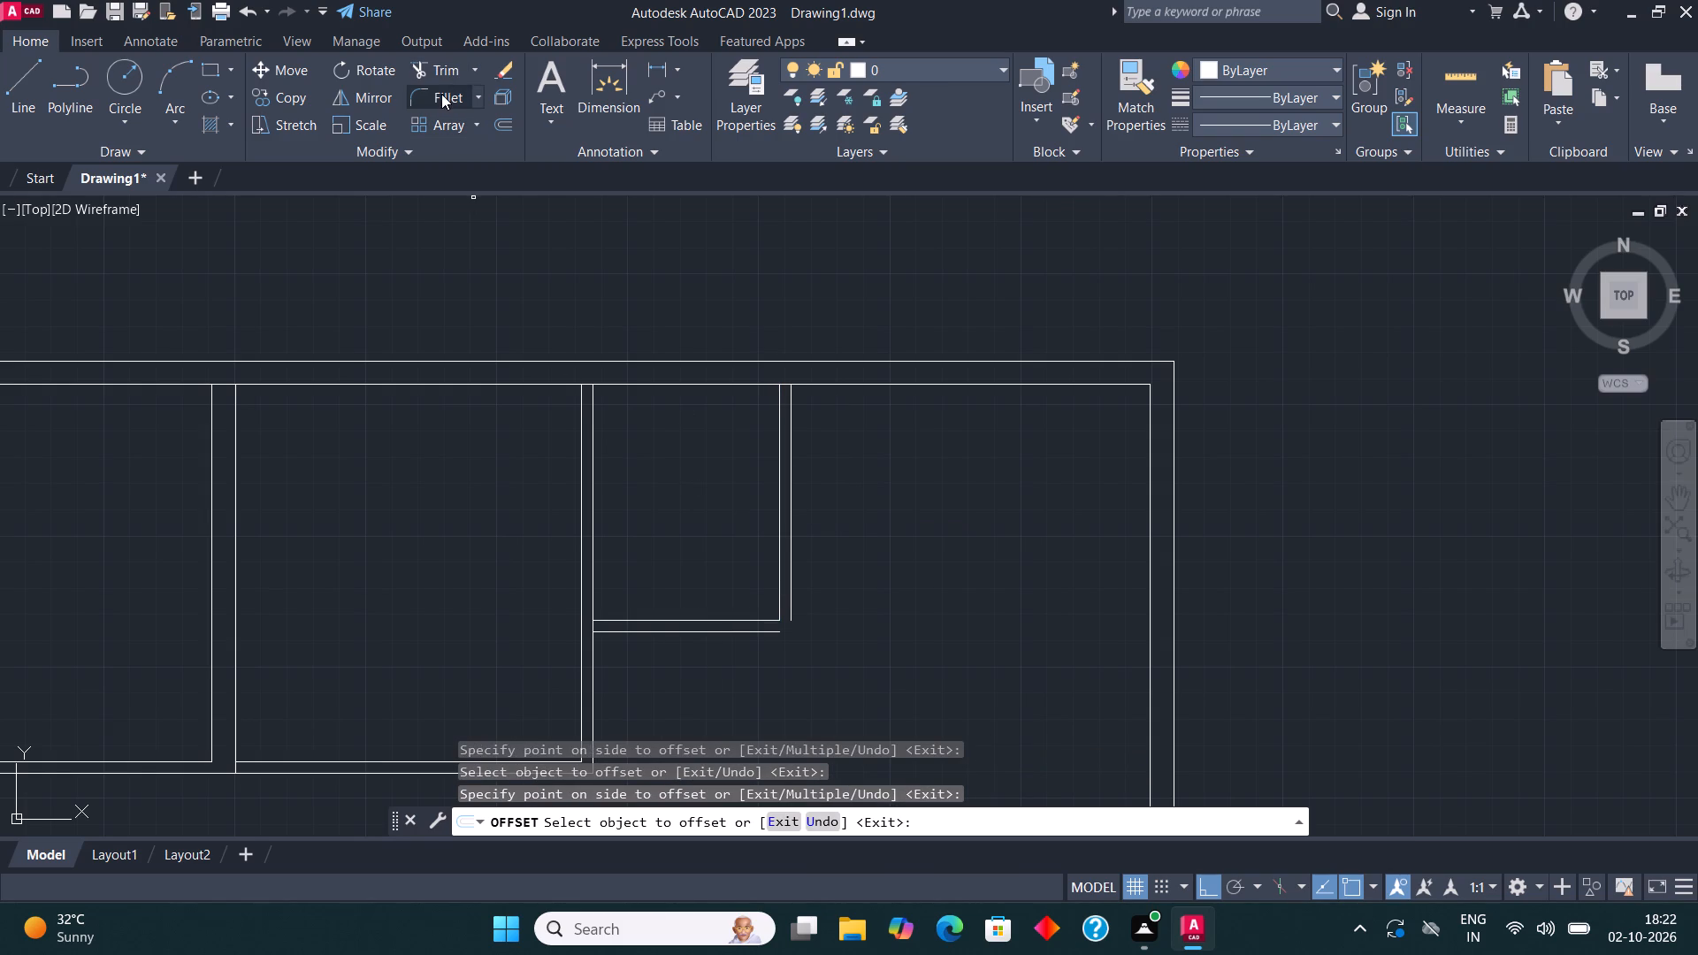
Join the fifth room's two offset lines into an outer corner with Fillet.
{"action": "left_click", "coordinate": [441, 94]}
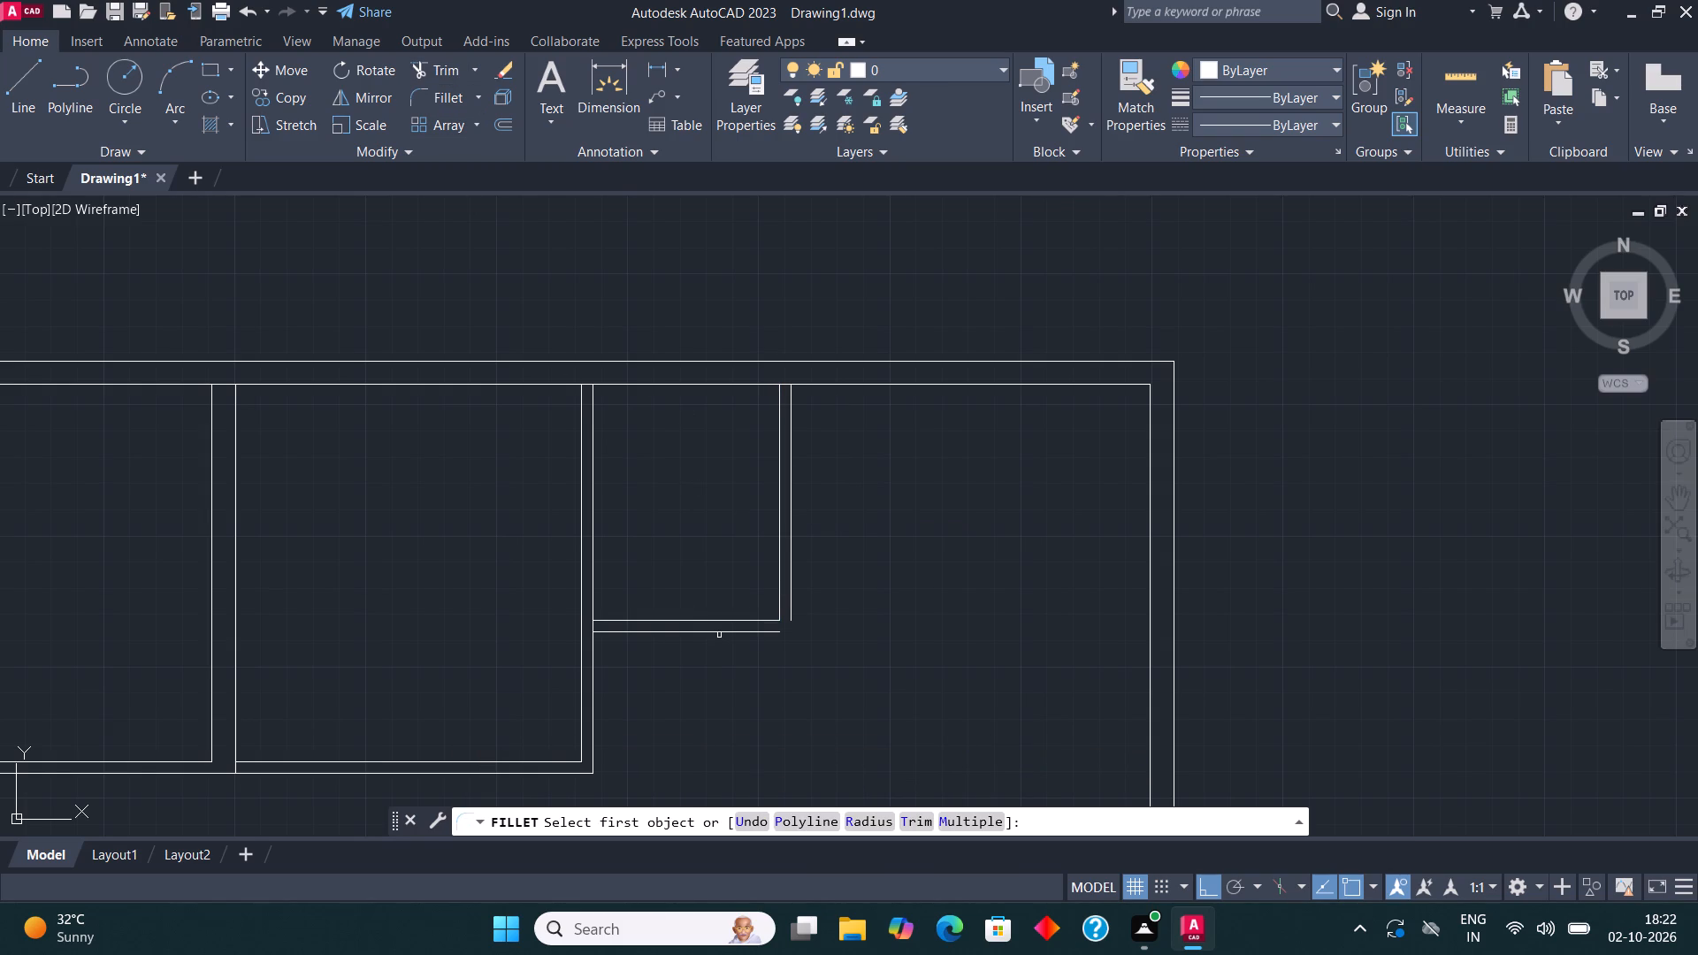
{"action": "left_click", "coordinate": [716, 632]}
{"action": "left_click", "coordinate": [788, 600]}
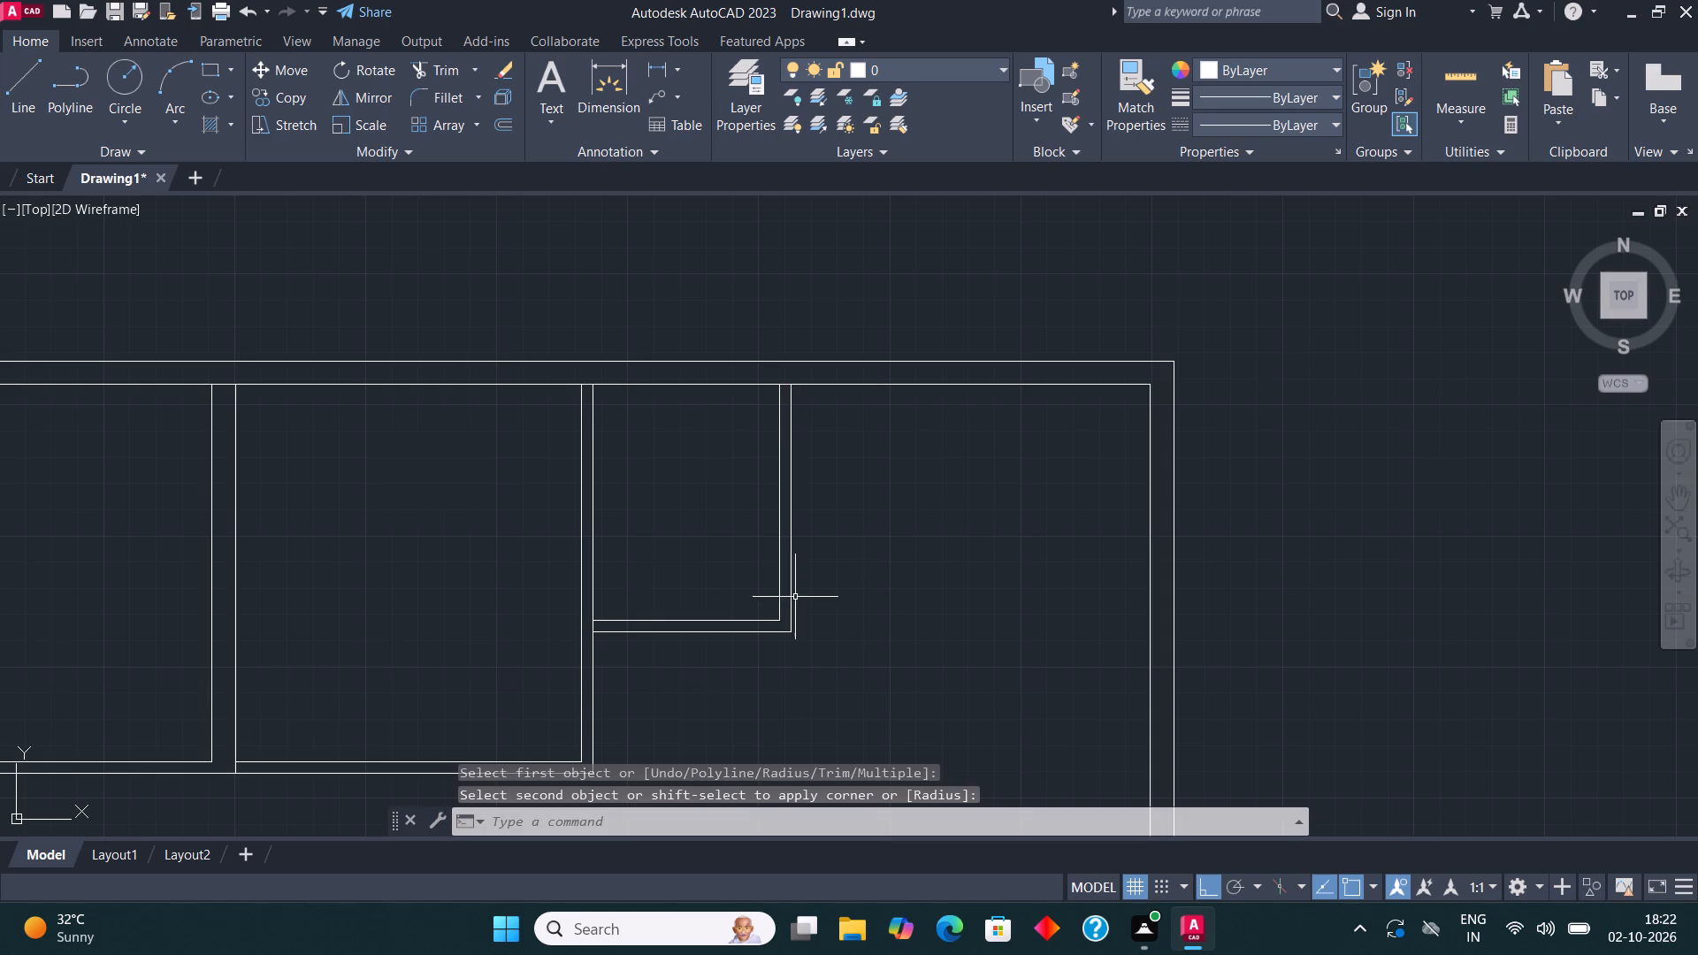
Measure the clear width from the fifth room's outer wall face to the outer wall's inner corner.
{"action": "middle_click_drag", "start_coordinate": [789, 562], "coordinate": [771, 543]}
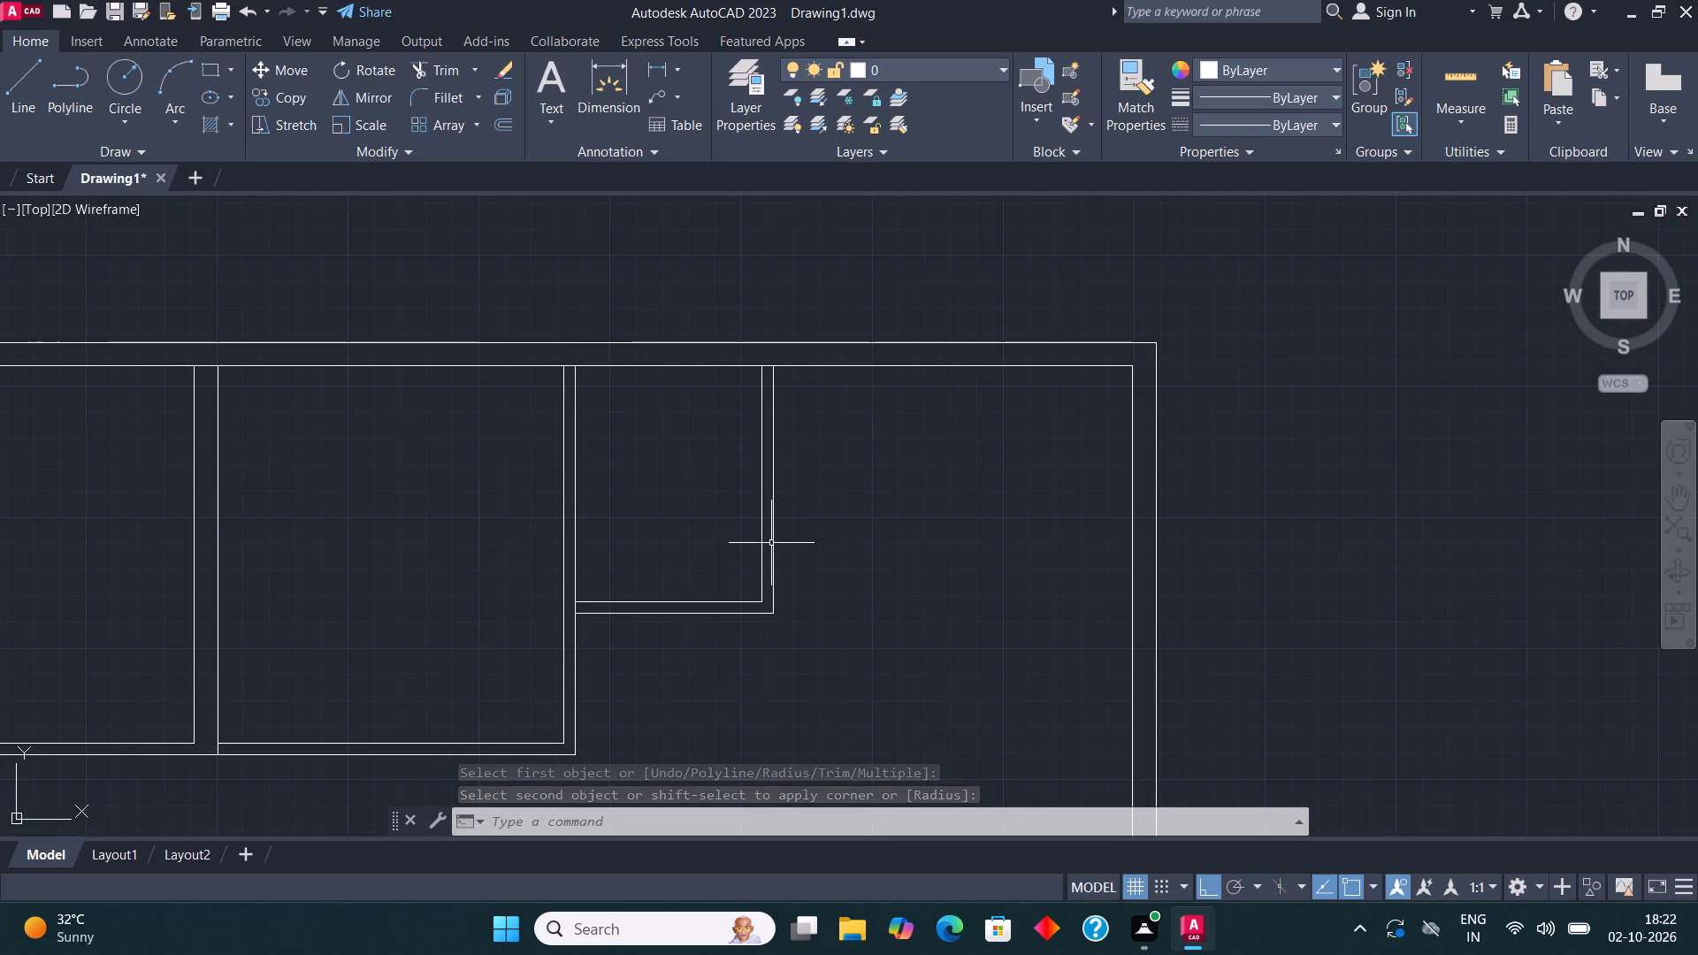
{"action": "left_click", "coordinate": [637, 88]}
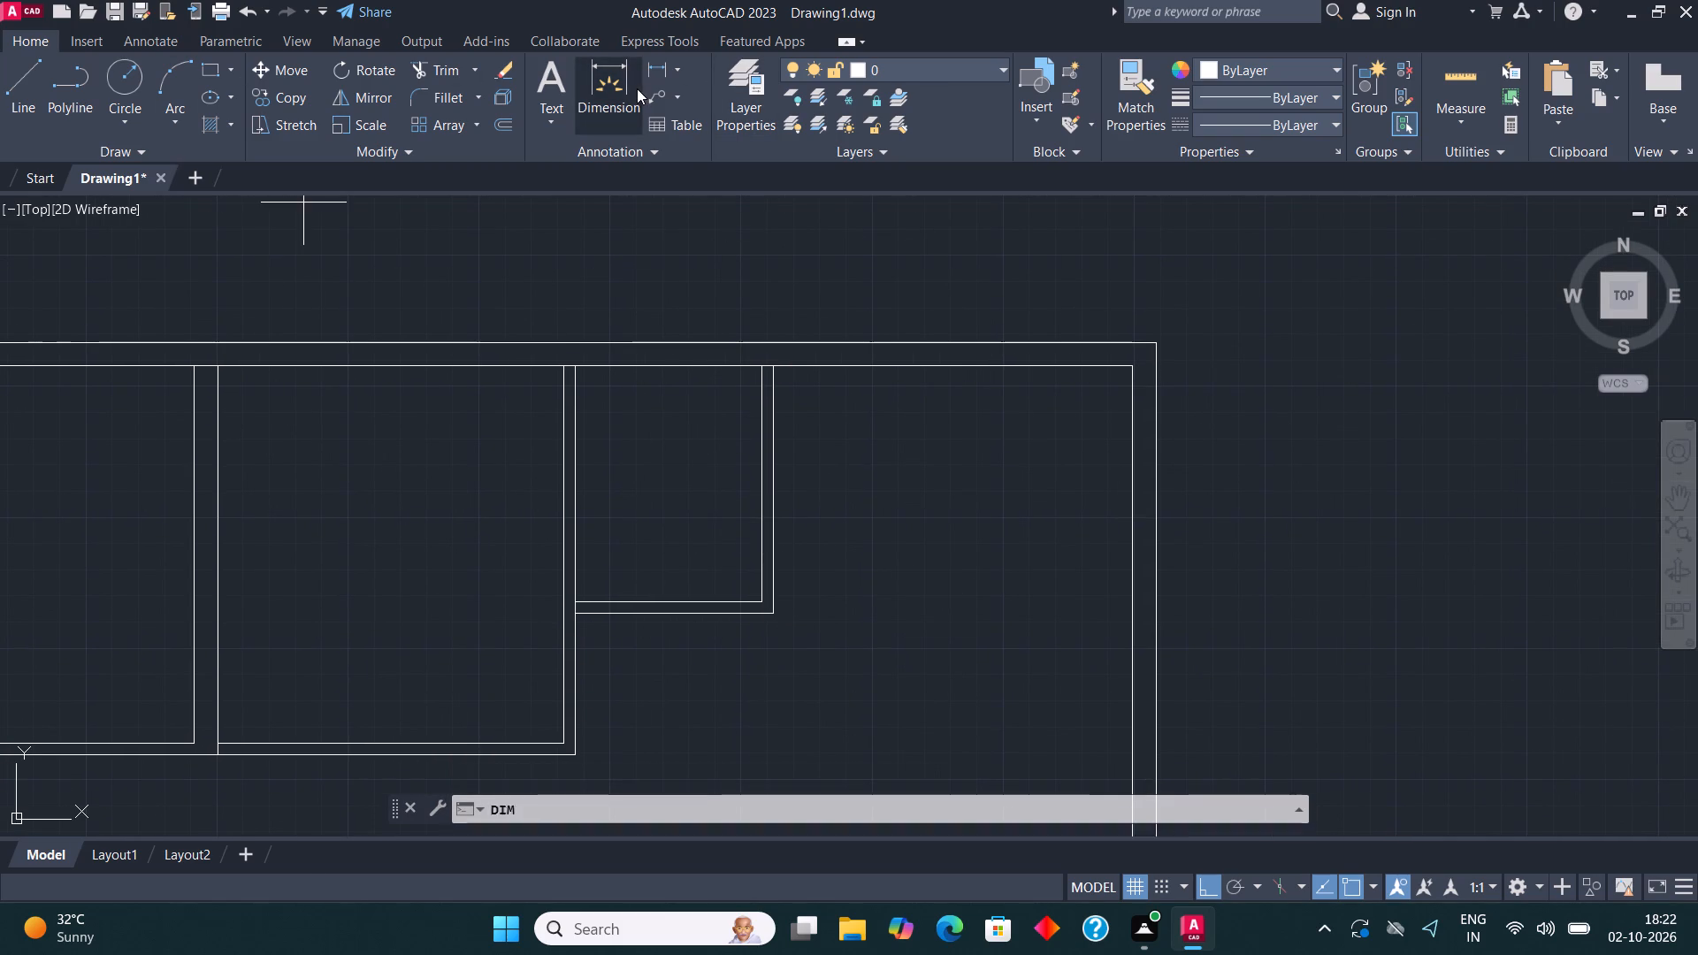
{"action": "left_click", "coordinate": [775, 364]}
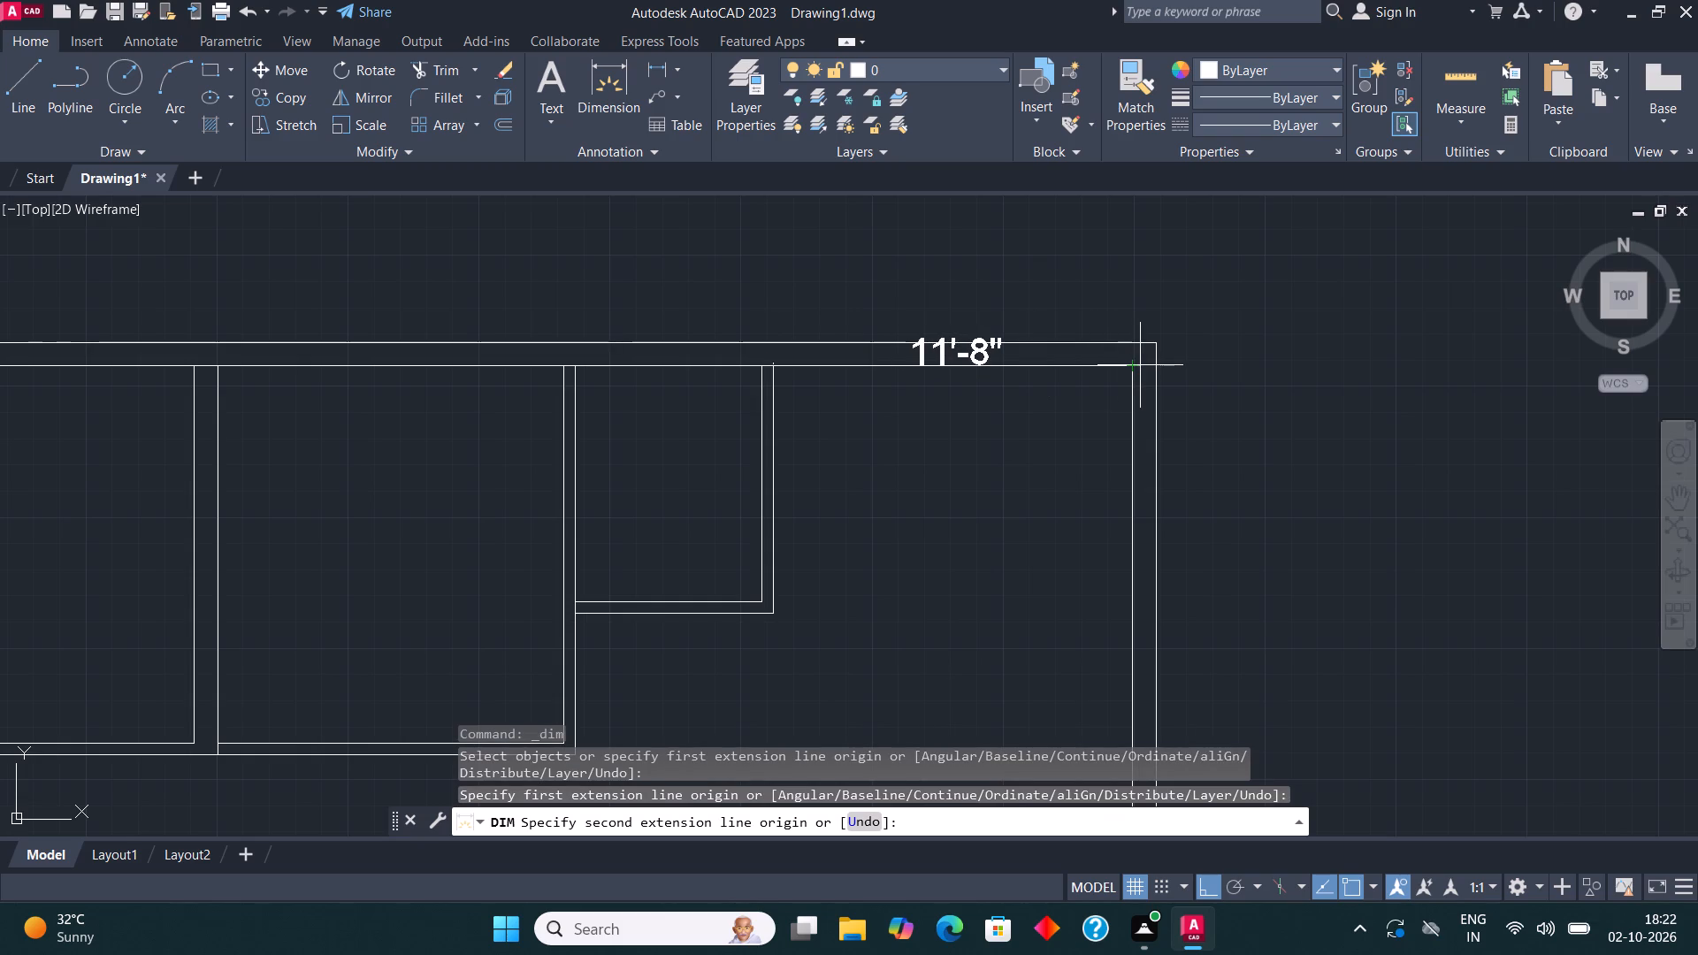
{"action": "key", "text": "Escape"}
From the outer wall's upper inner corner, draw a line 12' down and across to the fourth room's lower inner corner.
{"action": "middle_click_drag", "start_coordinate": [1177, 323], "coordinate": [1096, 254]}
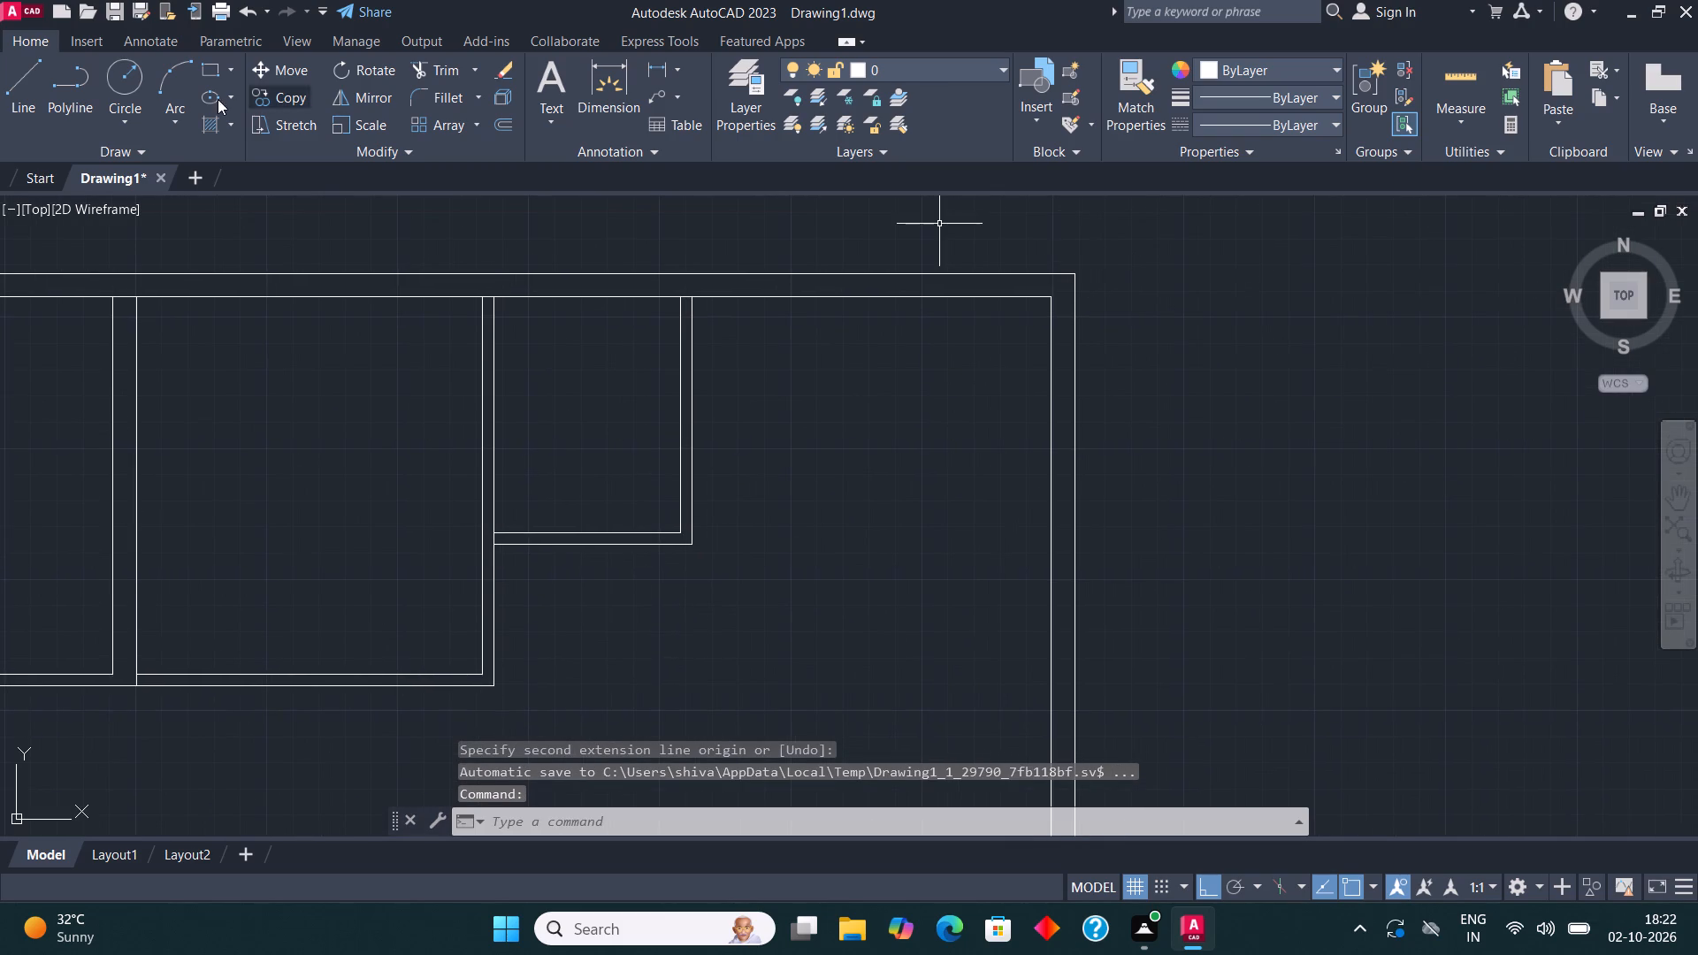
{"action": "left_click", "coordinate": [19, 82]}
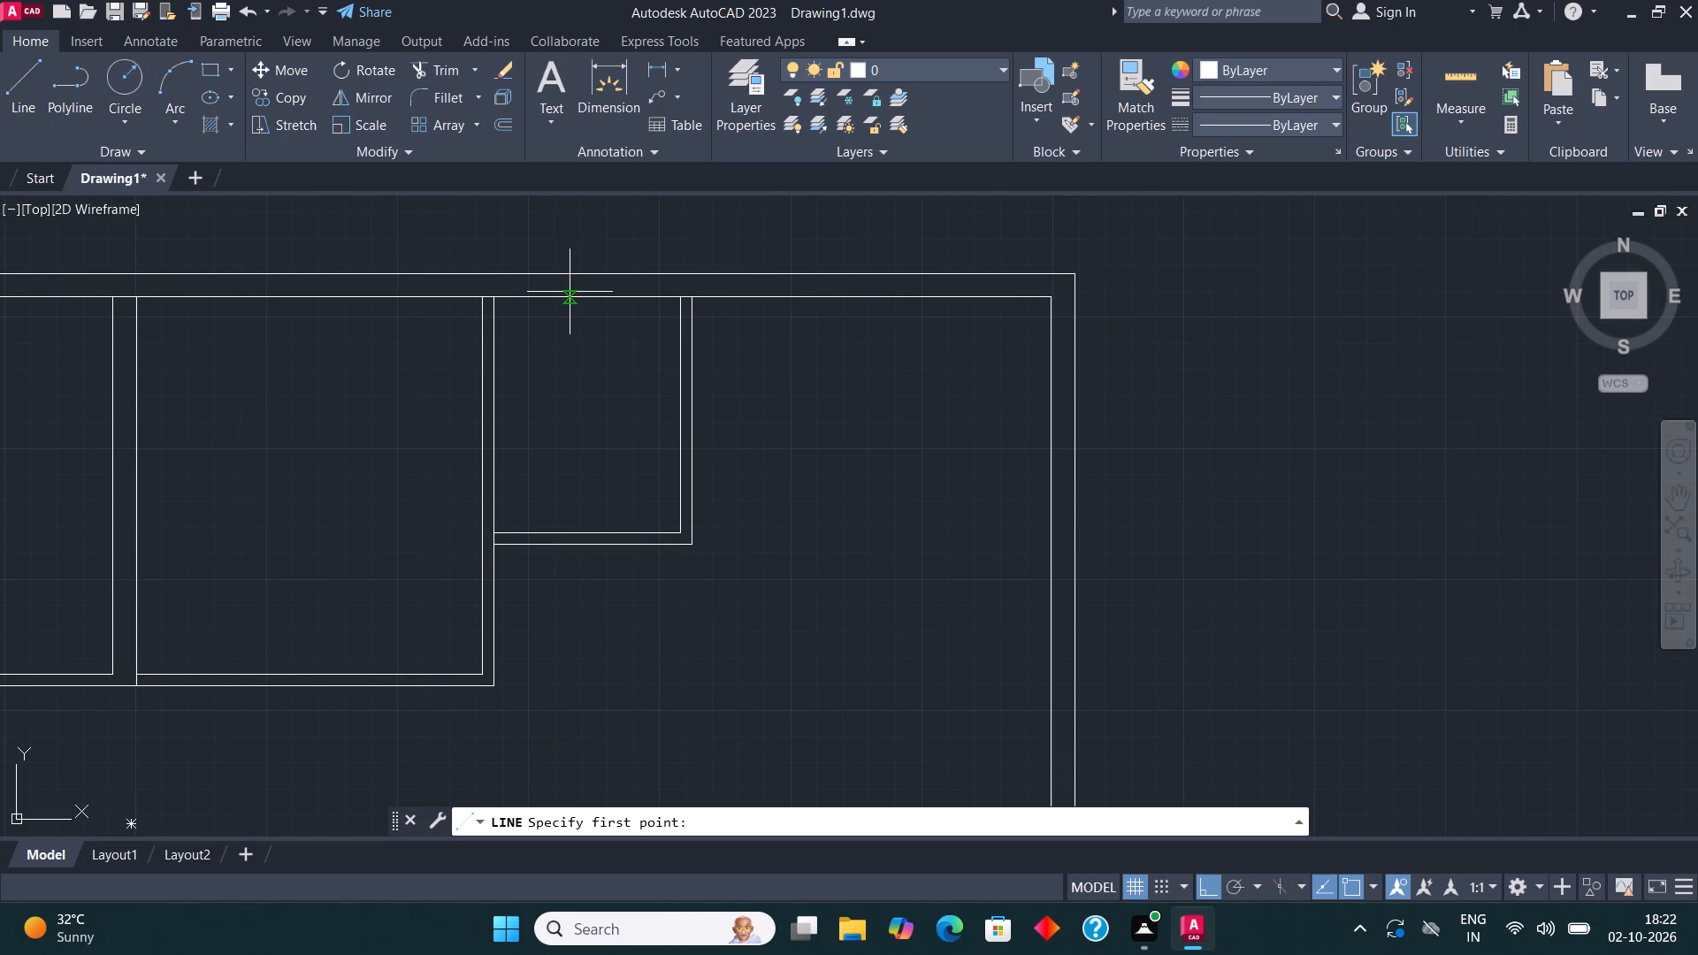
{"action": "left_click", "coordinate": [1044, 302]}
{"action": "type", "text": "12'"}
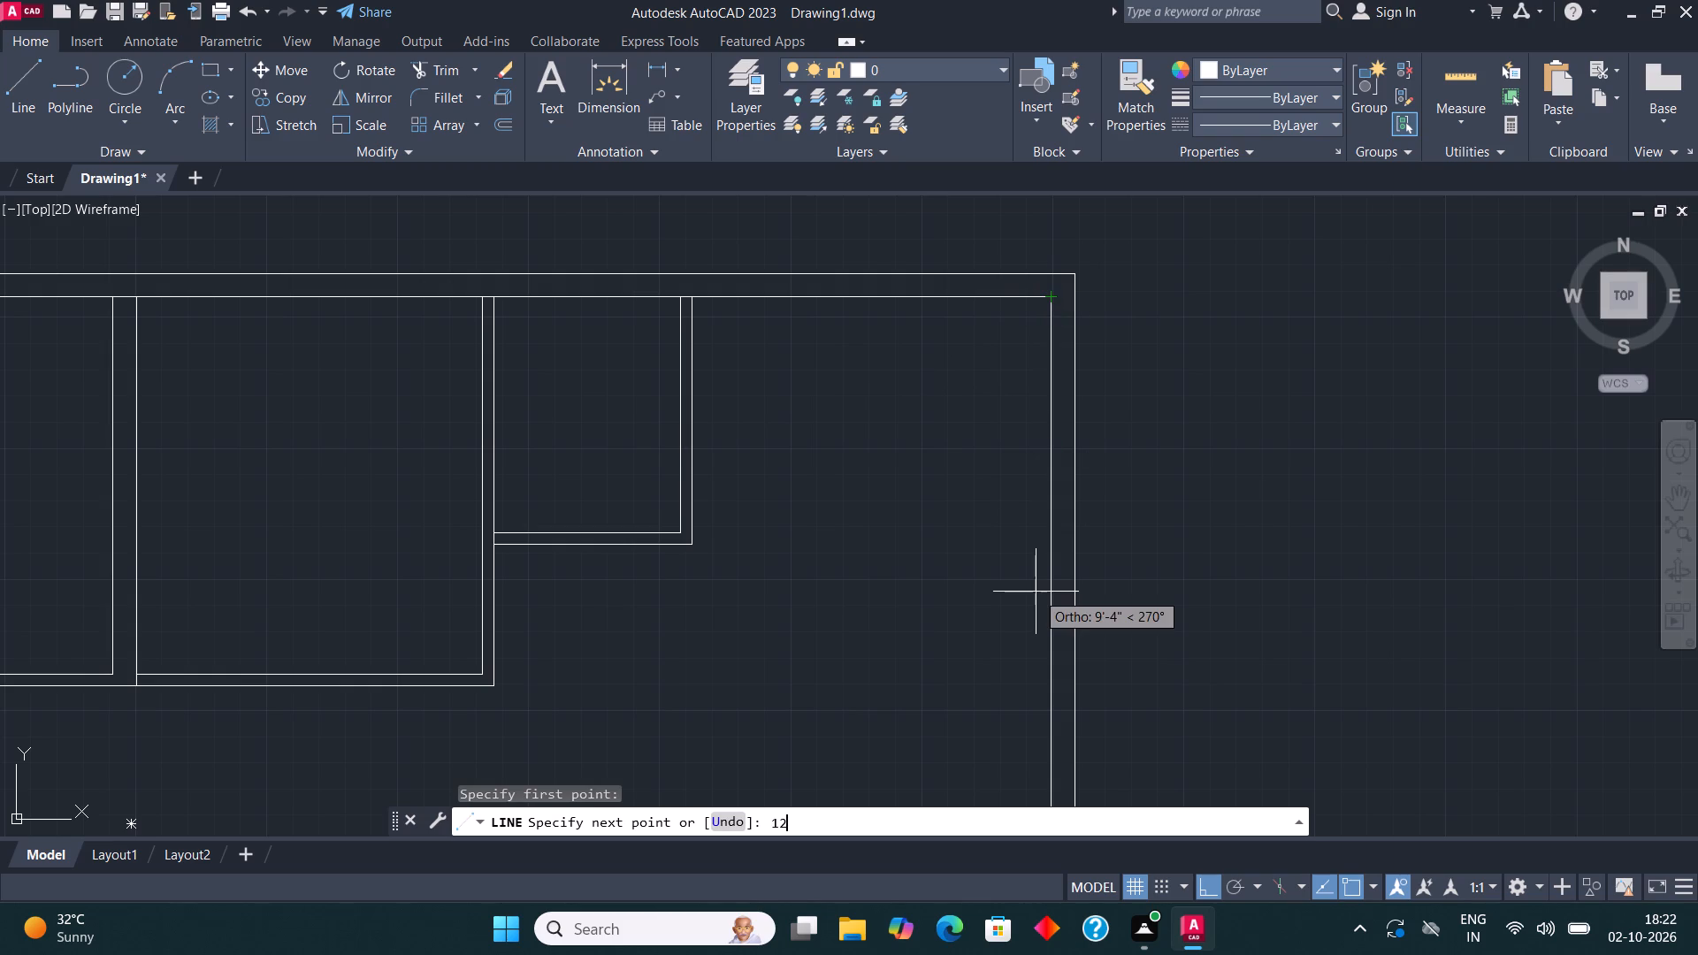
{"action": "key", "text": "Return"}
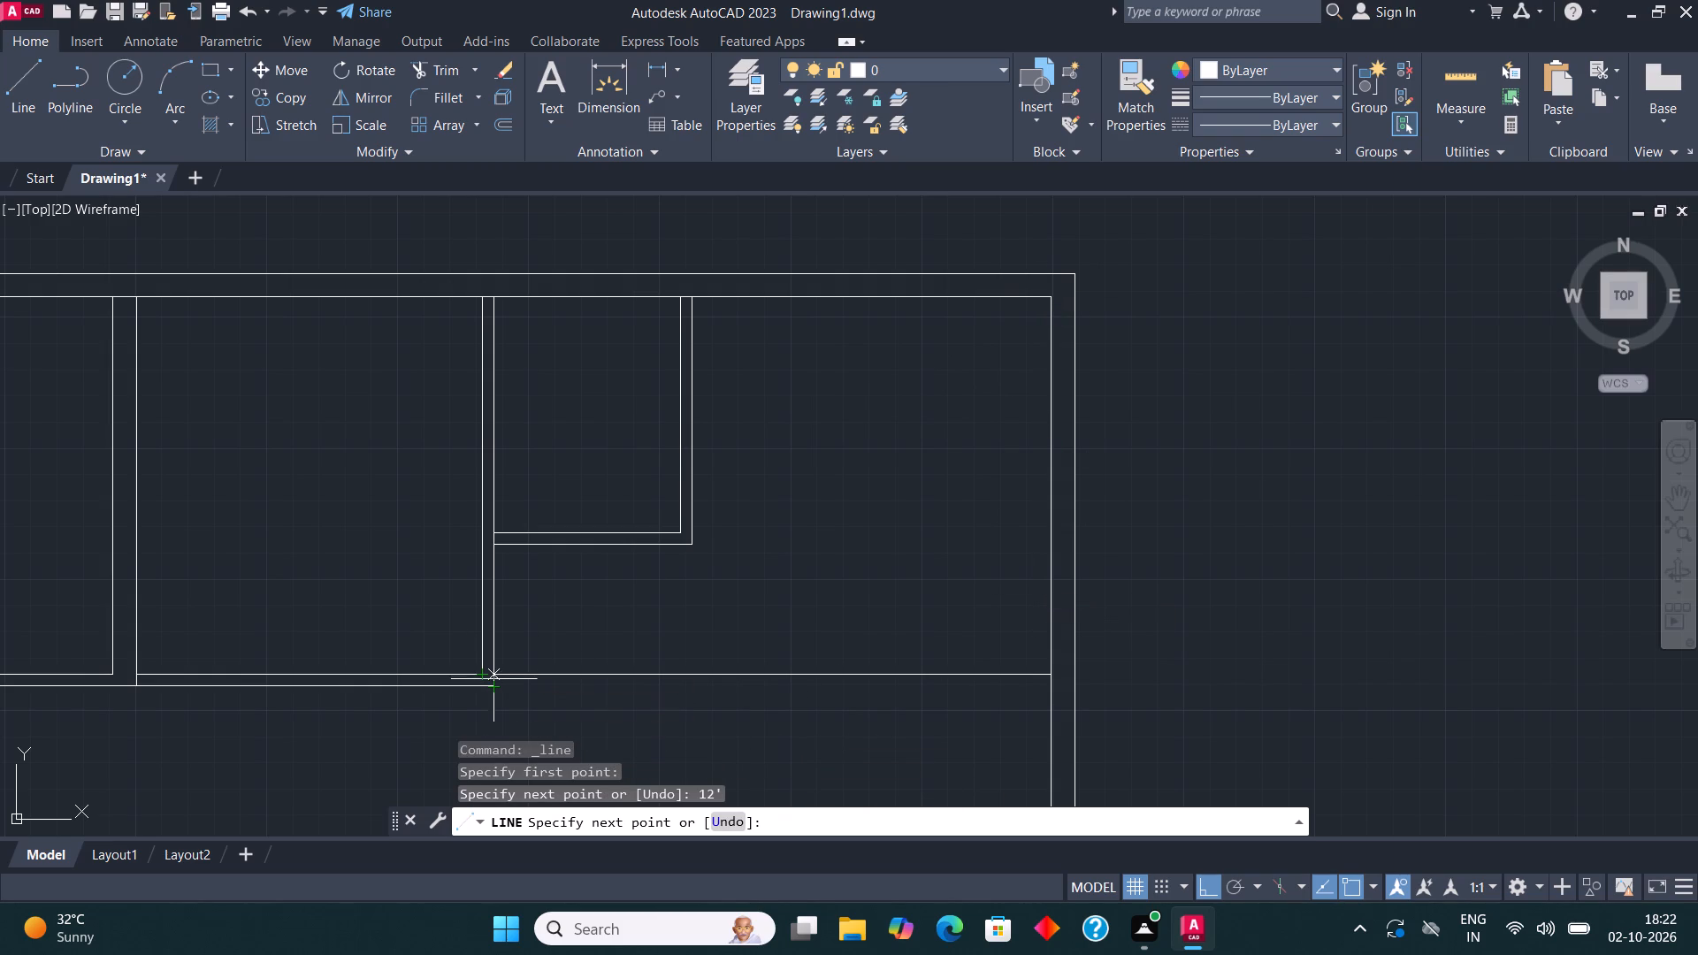
{"action": "scroll", "coordinate": [462, 678], "scroll_direction": "up", "scroll_amount": 2}
{"action": "left_click", "coordinate": [459, 678]}
{"action": "scroll", "coordinate": [804, 493], "scroll_direction": "down", "scroll_amount": 1}
{"action": "key", "text": "Escape"}
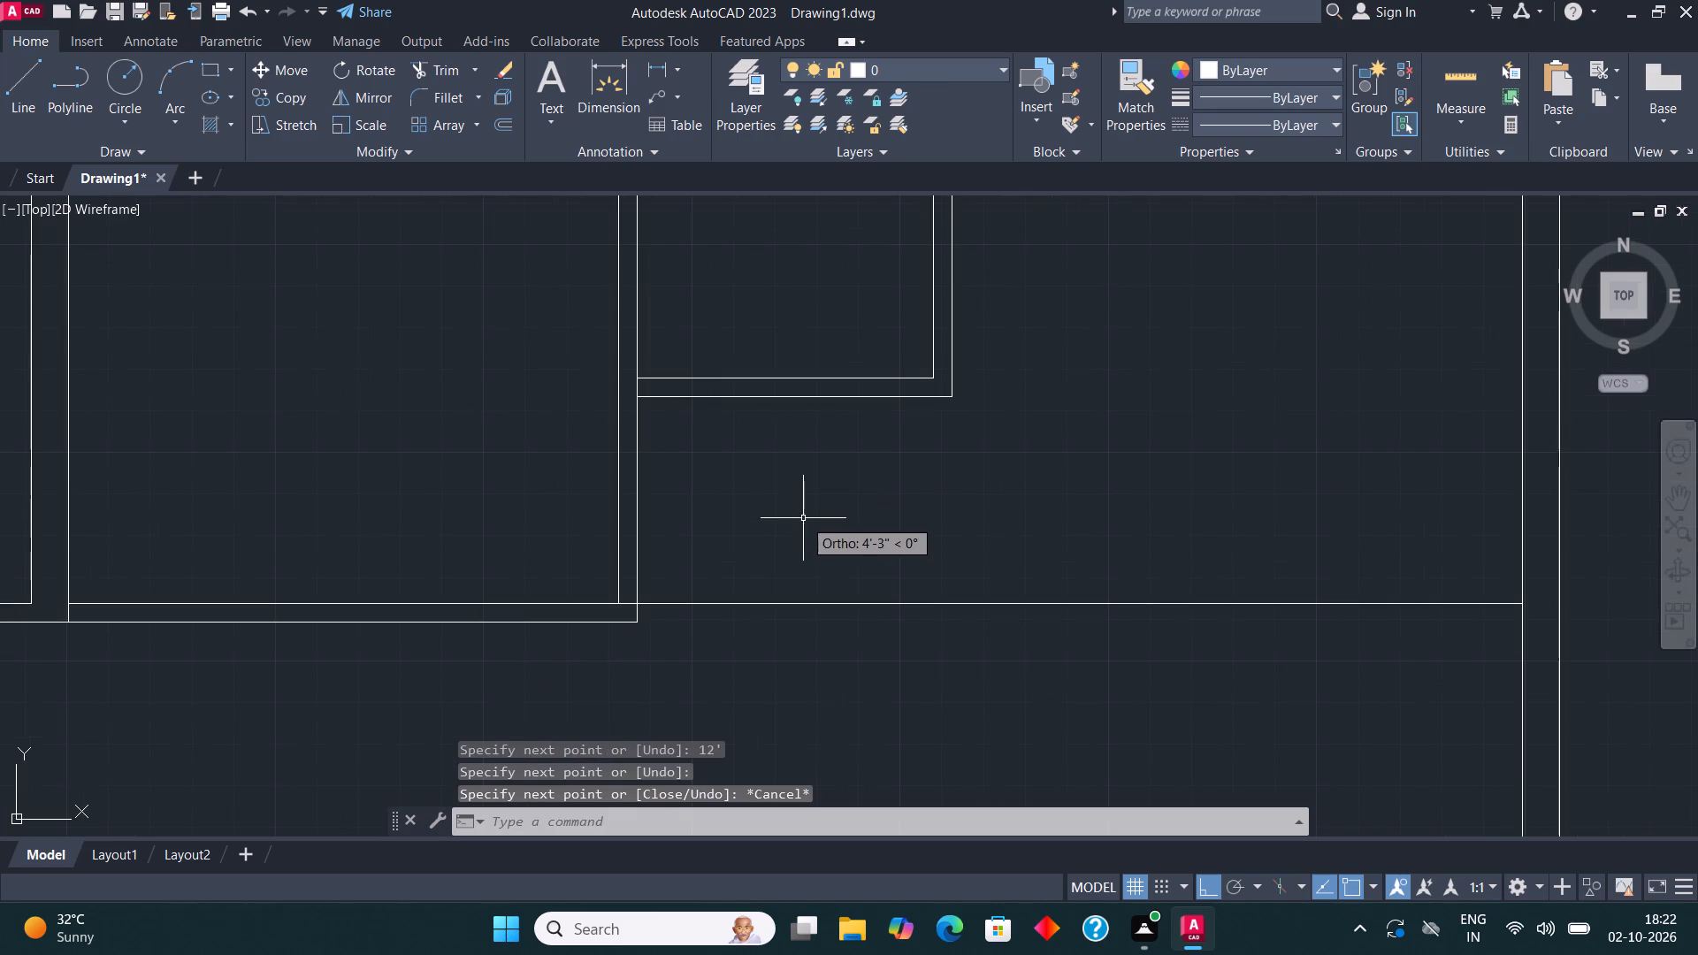
Draw two vertical lines continuing both faces of the fifth room's far wall down to the new horizontal line, the outer face slightly past it.
{"action": "middle_click_drag", "start_coordinate": [746, 417], "coordinate": [644, 452]}
{"action": "scroll", "coordinate": [630, 460], "scroll_direction": "down", "scroll_amount": 2}
{"action": "middle_click_drag", "start_coordinate": [728, 455], "coordinate": [670, 539]}
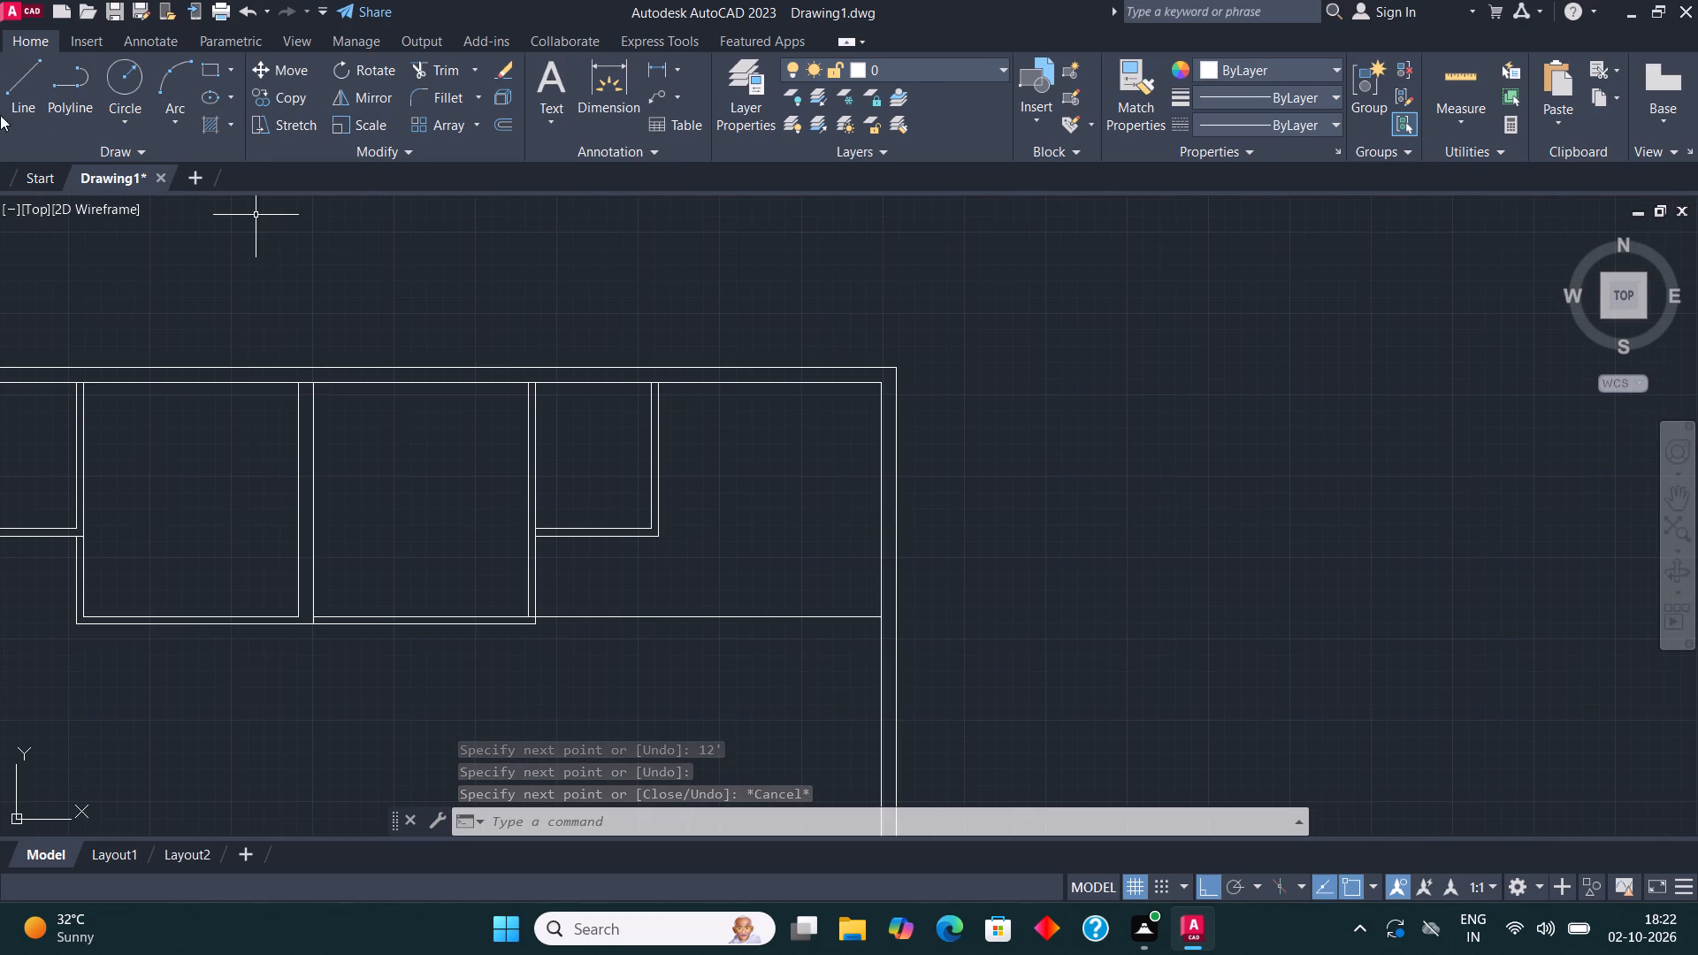
{"action": "left_click", "coordinate": [24, 73]}
{"action": "scroll", "coordinate": [640, 625], "scroll_direction": "up", "scroll_amount": 1}
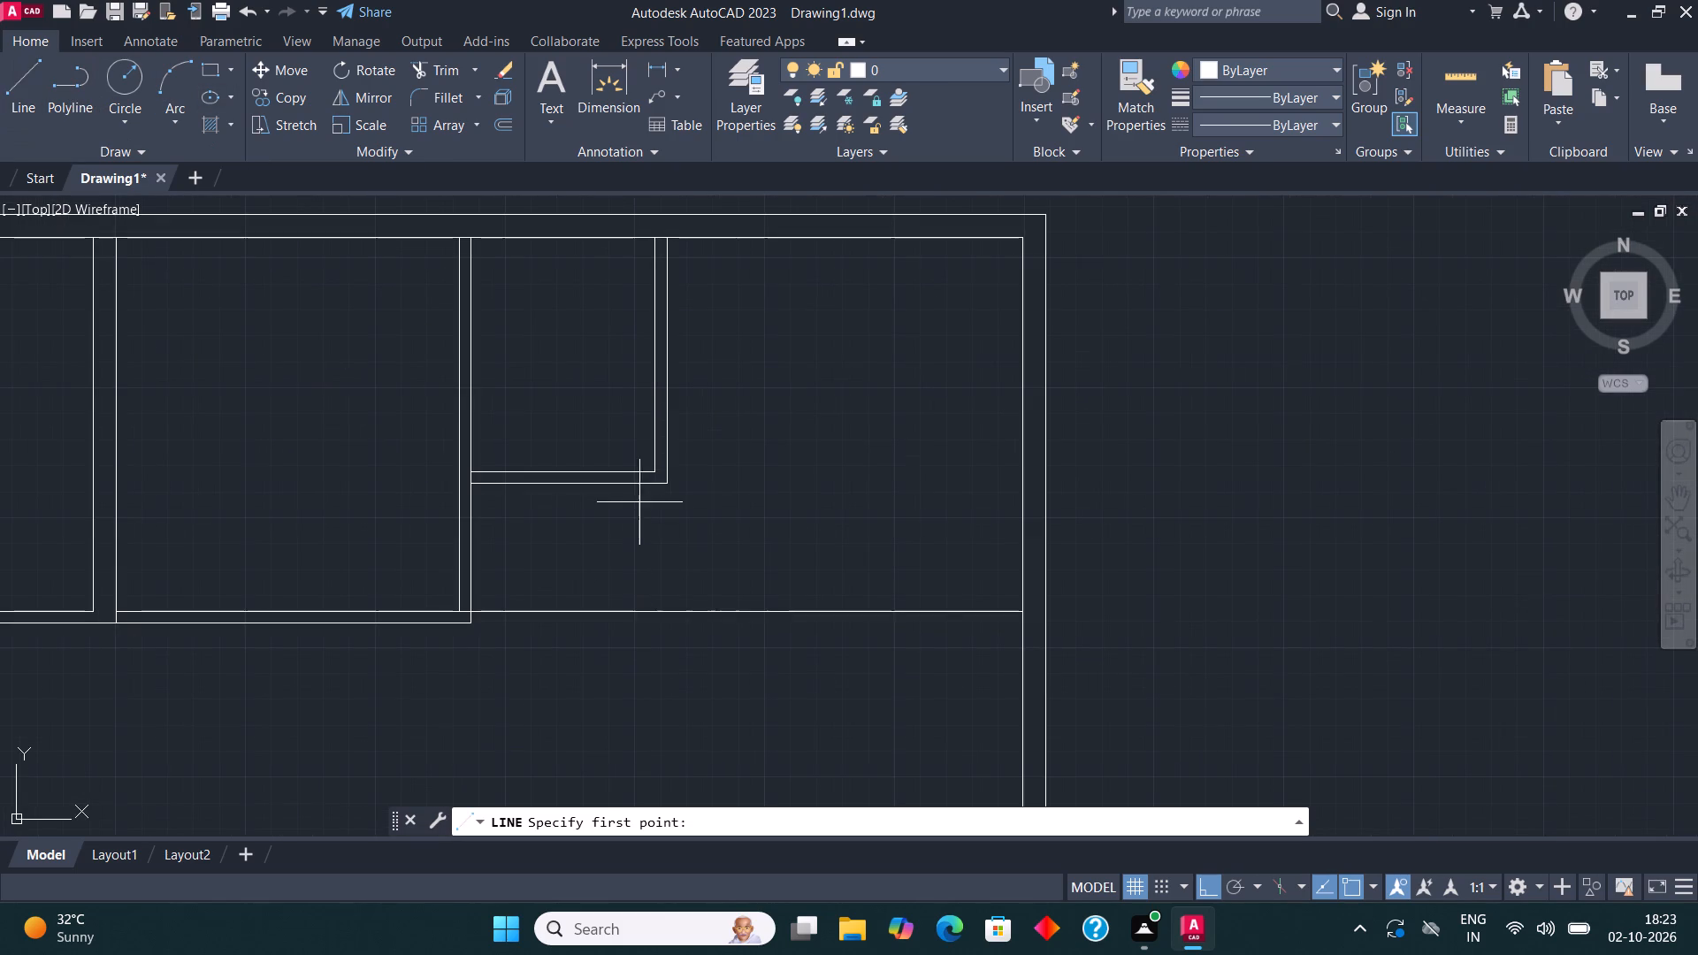
{"action": "left_click", "coordinate": [650, 466]}
{"action": "left_click", "coordinate": [644, 614]}
{"action": "key", "text": "Escape"}
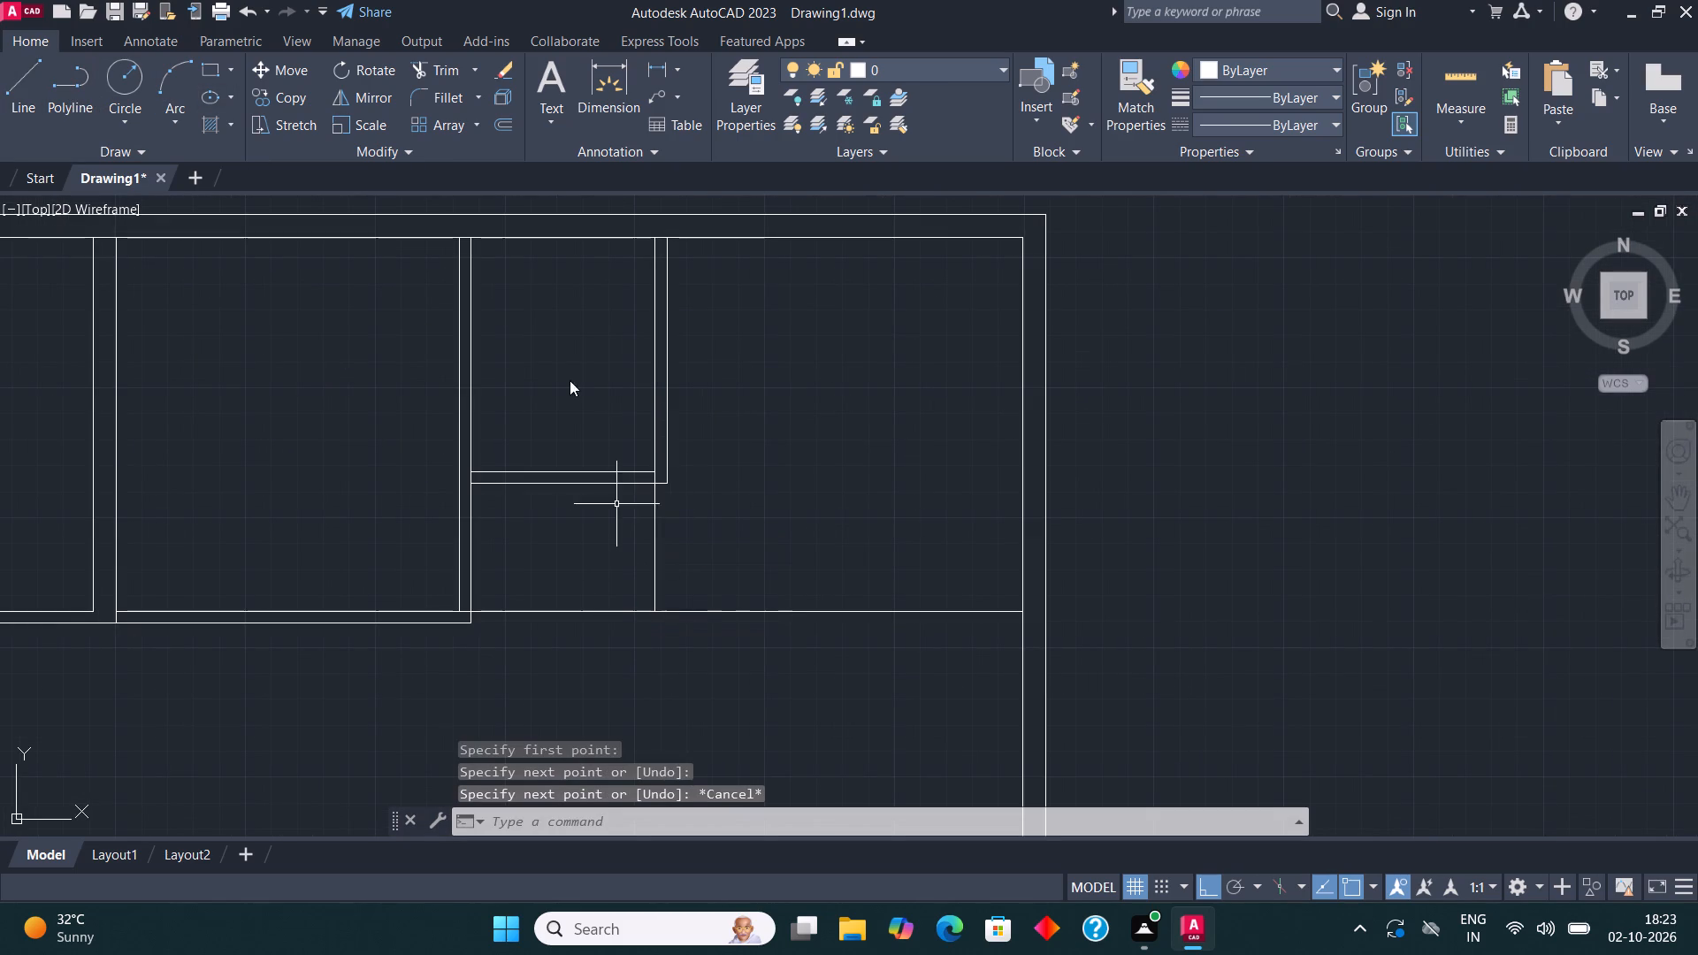
{"action": "left_click", "coordinate": [35, 76]}
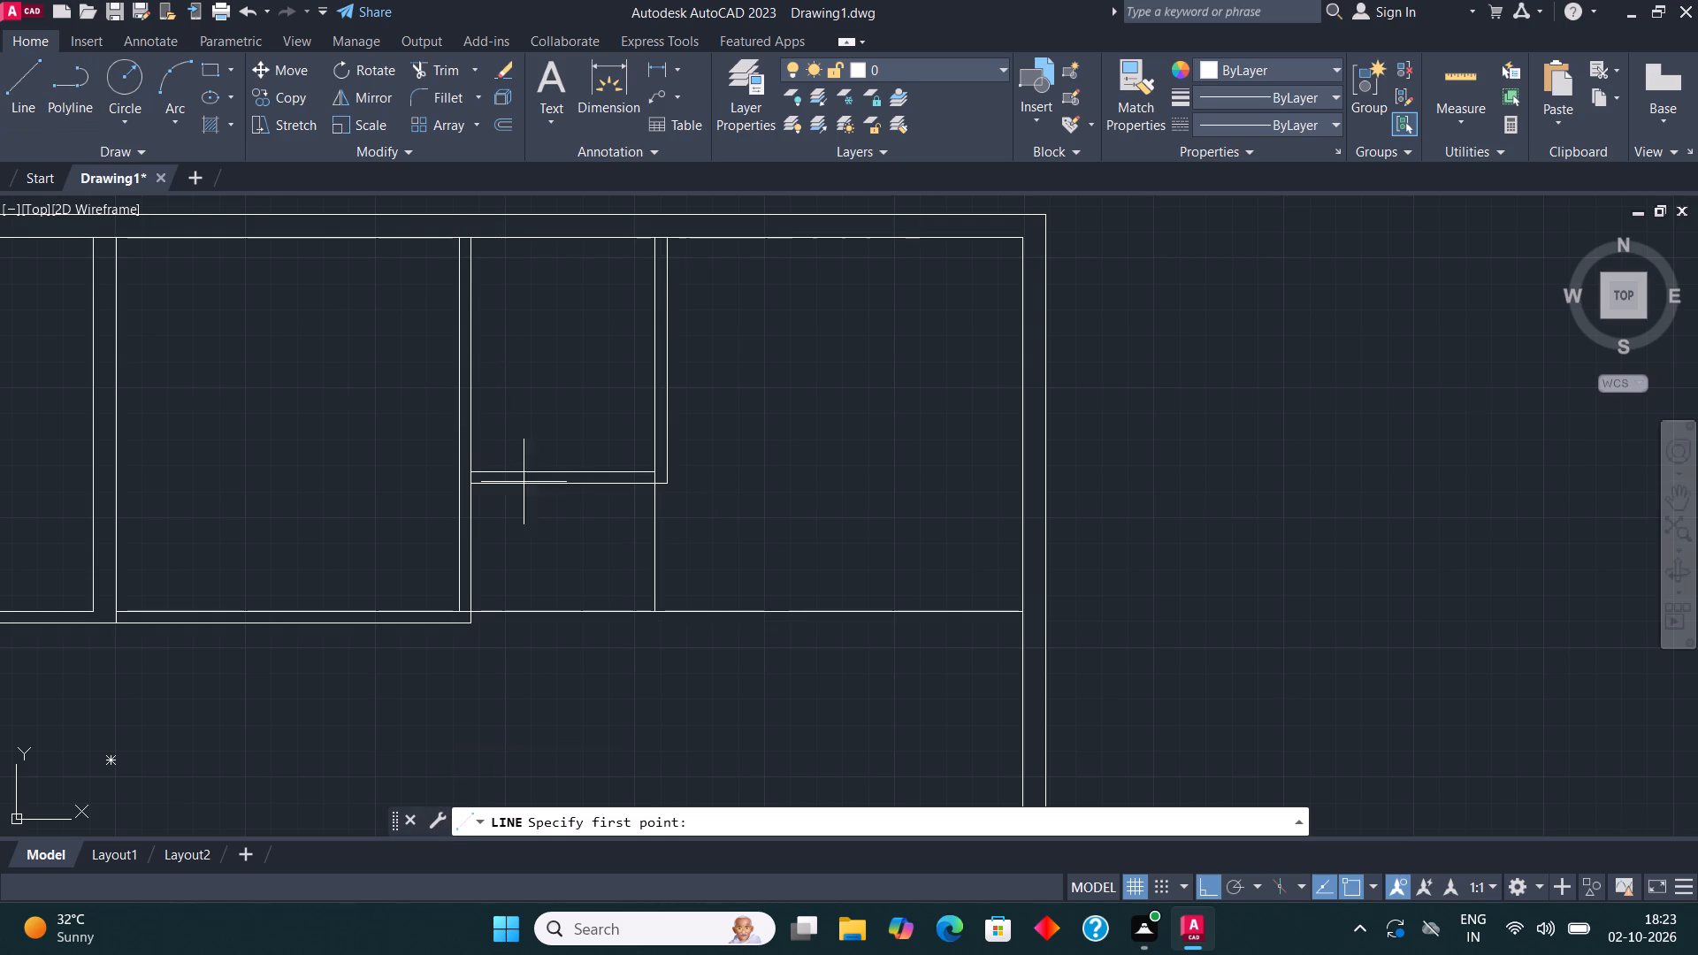
{"action": "left_click", "coordinate": [669, 489]}
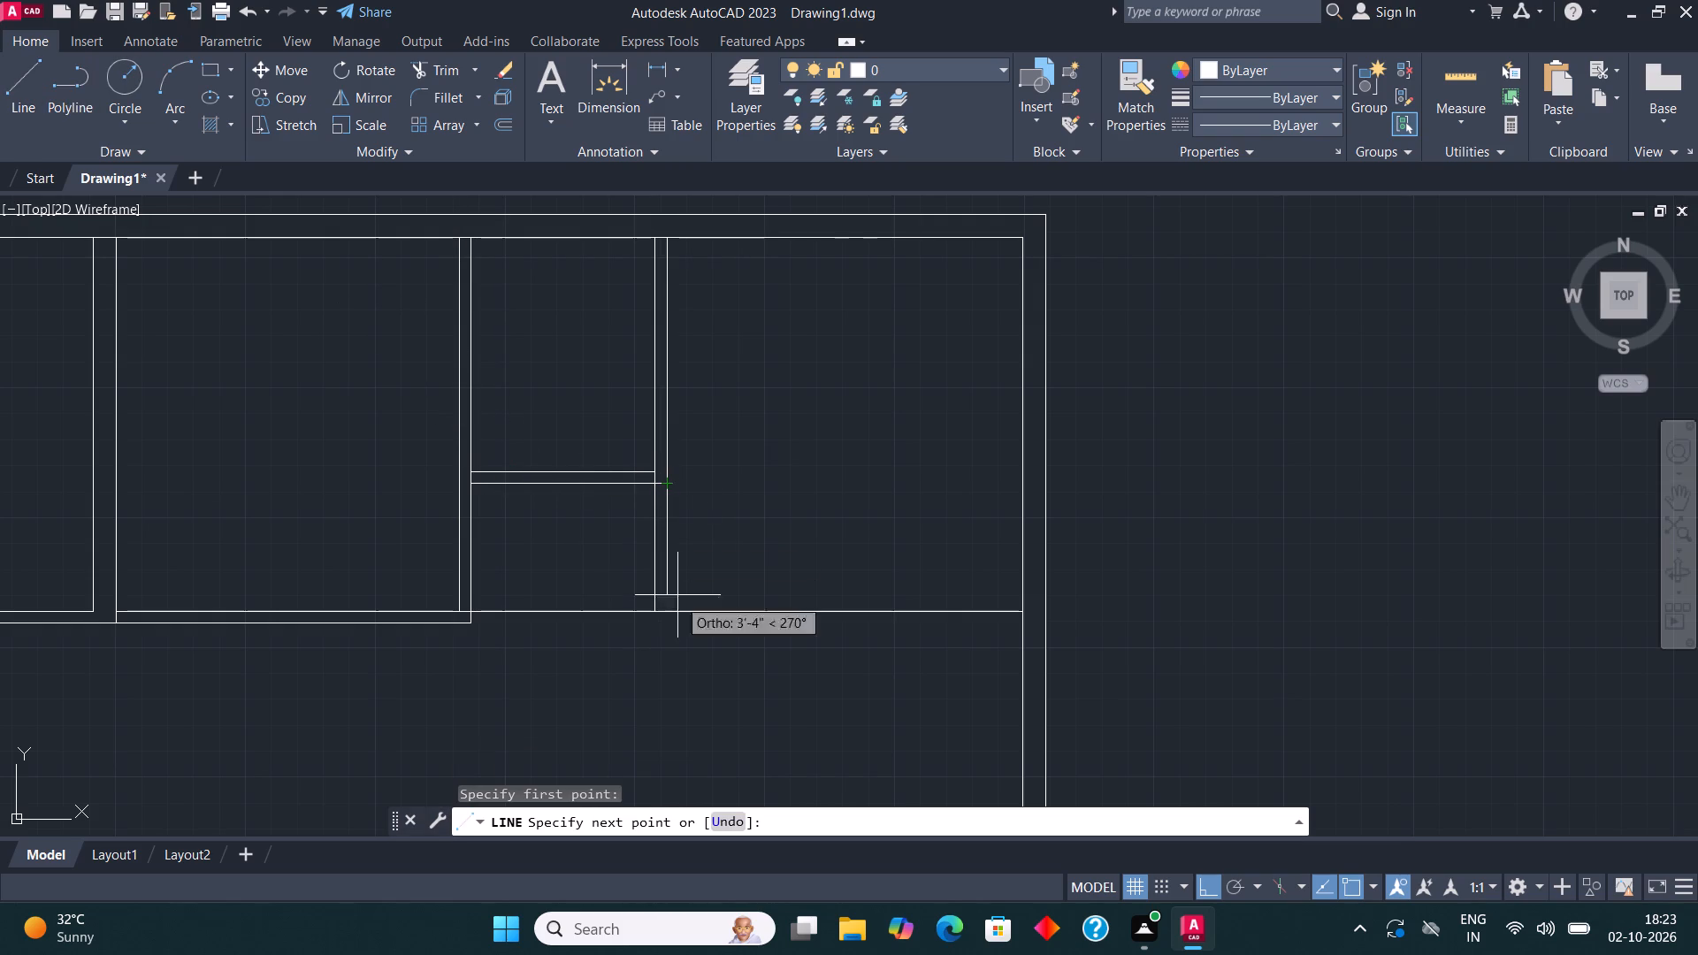
{"action": "left_click", "coordinate": [670, 635]}
Draw a horizontal line from the fourth room's lower outer corner to the inner face of the far outer wall.
{"action": "left_click", "coordinate": [33, 80]}
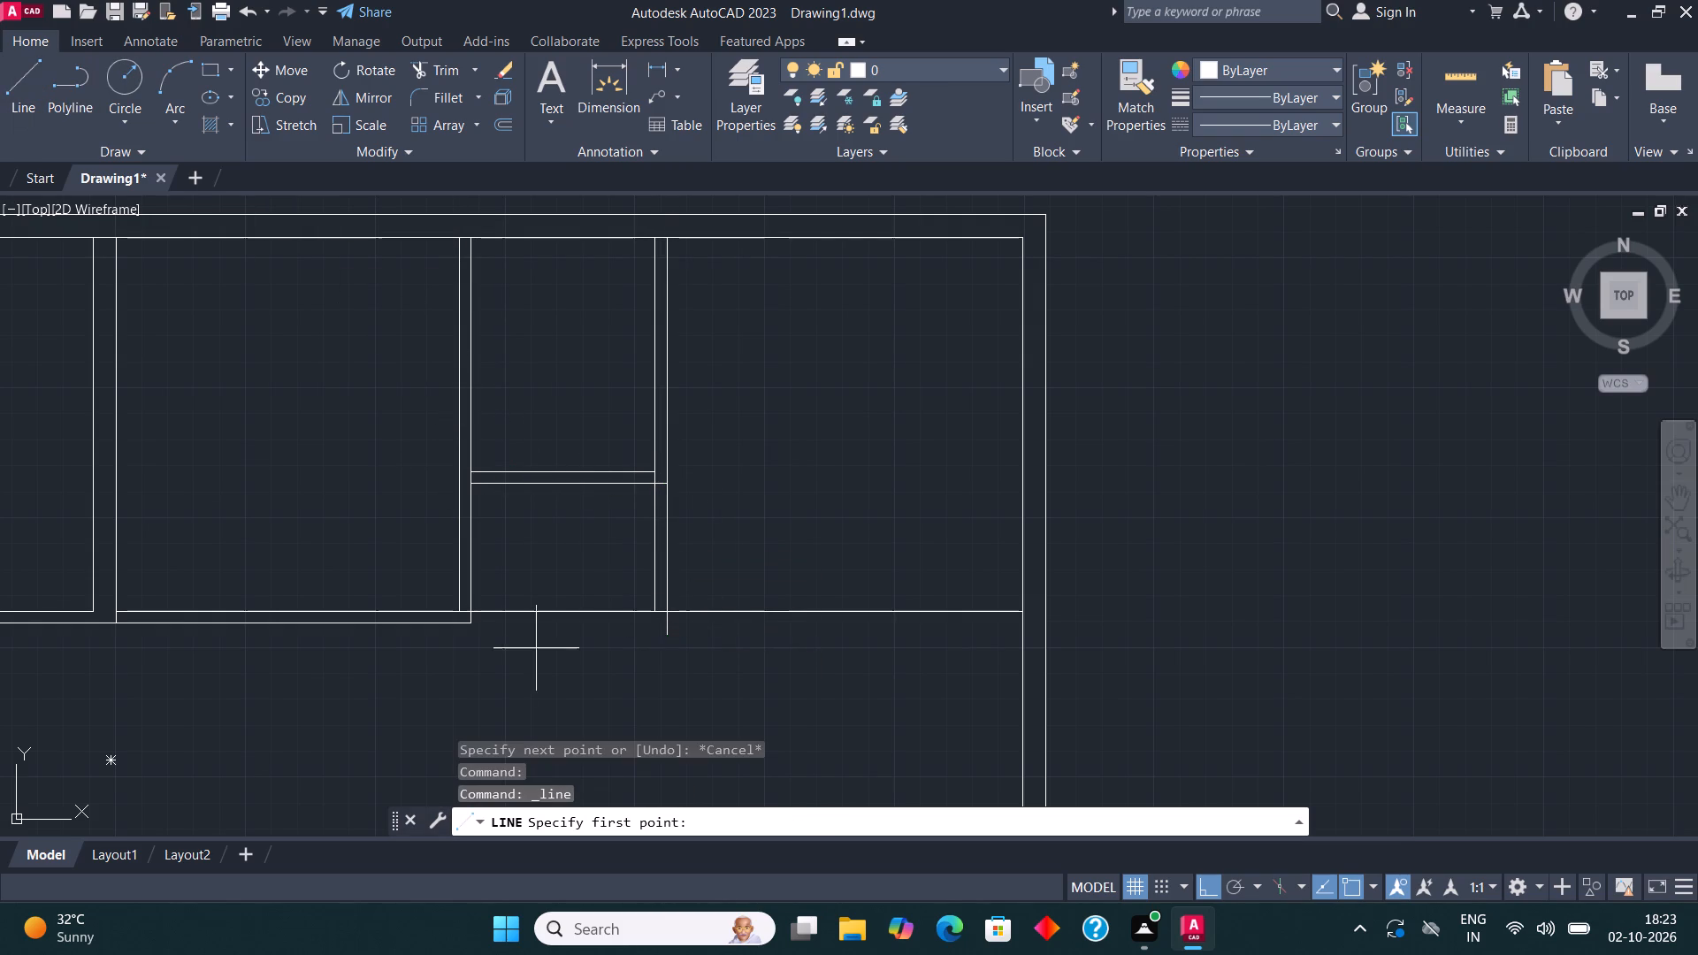
{"action": "left_click", "coordinate": [467, 624]}
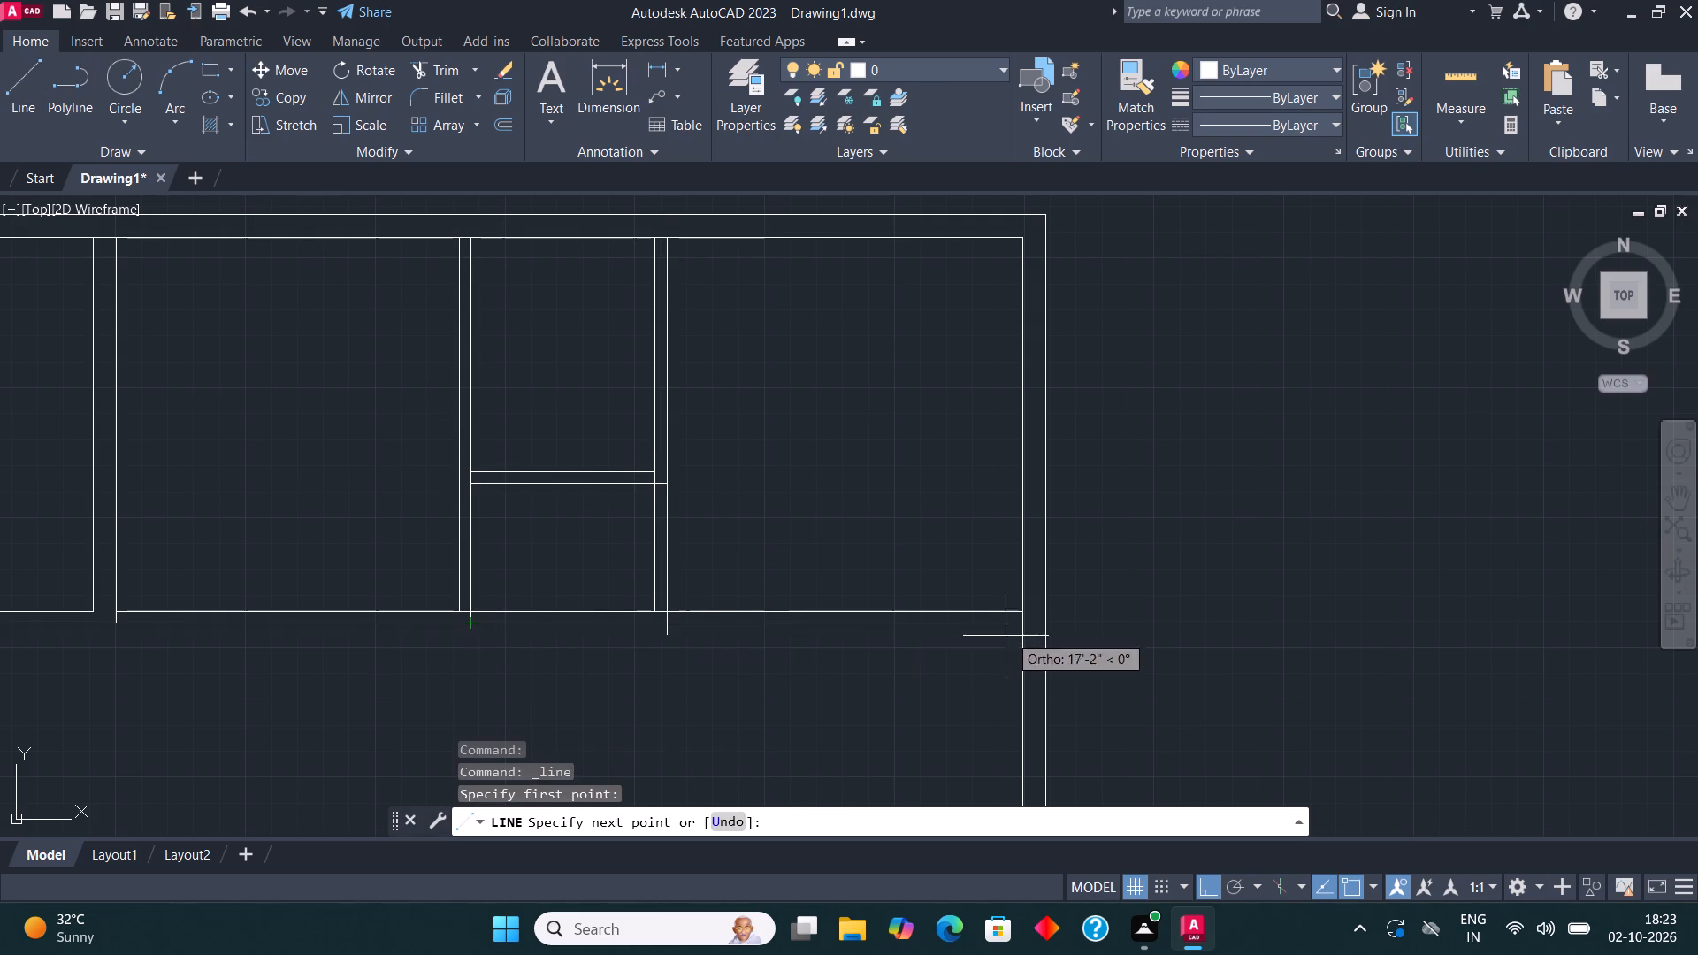
{"action": "left_click", "coordinate": [1024, 625]}
{"action": "key", "text": "Escape"}
Trim the overshooting end of the fifth room's far wall and both horizontal lines spanning the open bay below that room.
{"action": "left_click", "coordinate": [457, 70]}
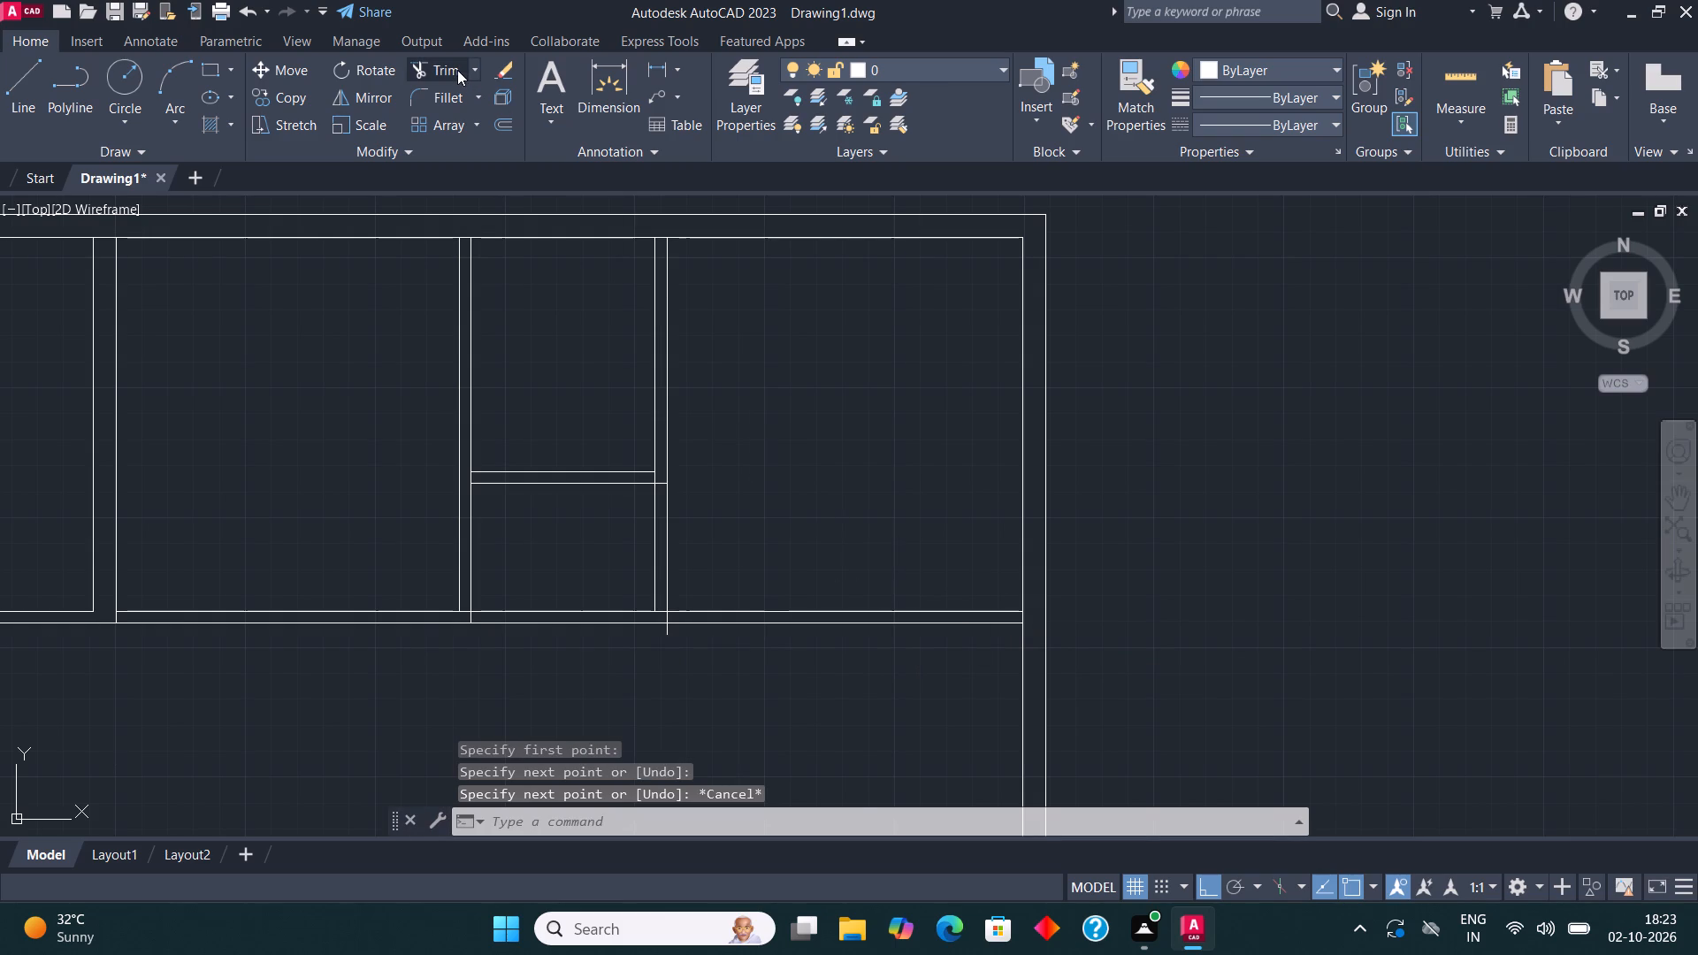
{"action": "left_click", "coordinate": [669, 630]}
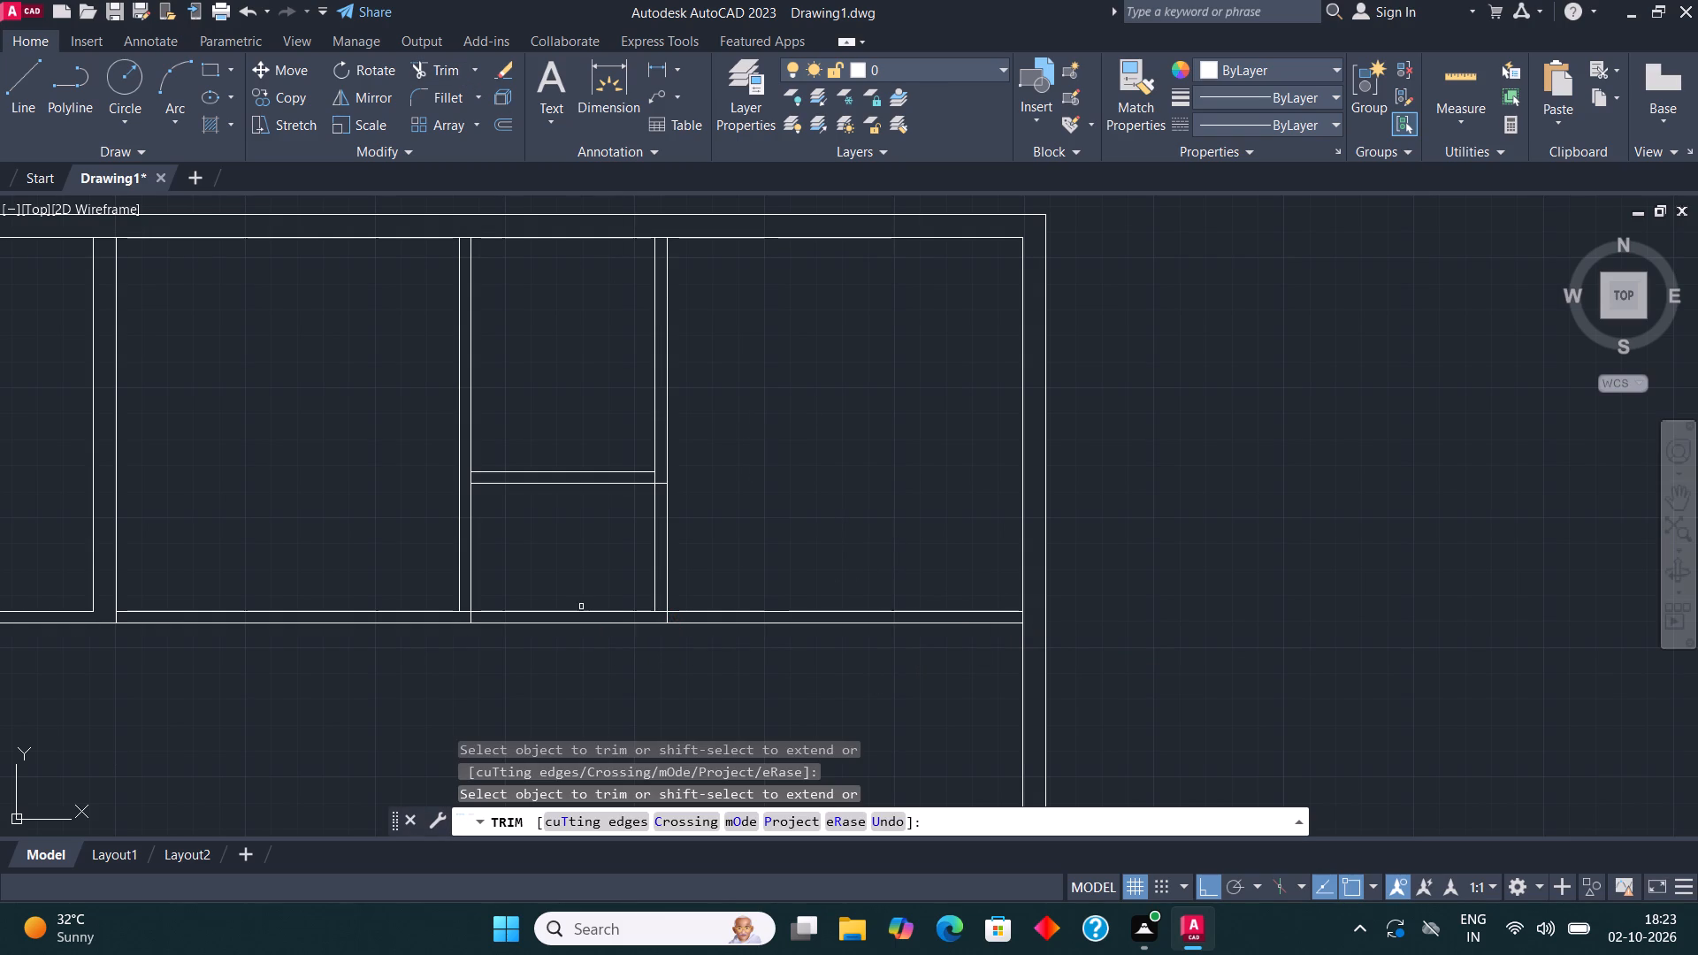
{"action": "middle_click_drag", "start_coordinate": [877, 540], "coordinate": [973, 512]}
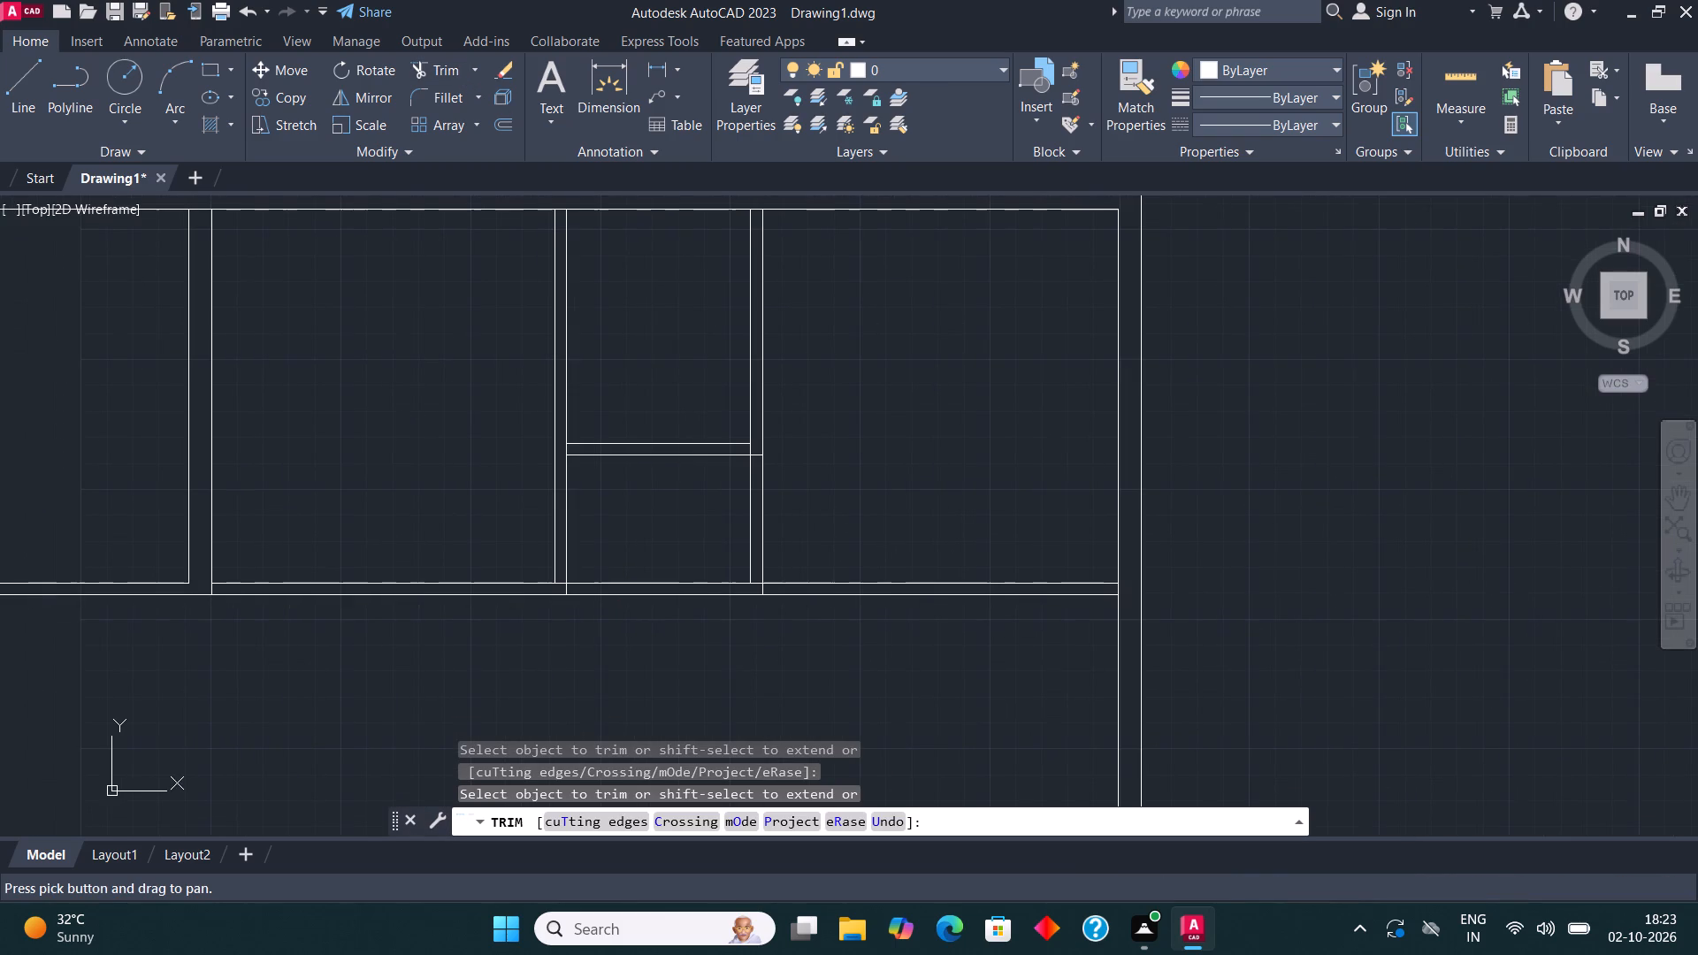
{"action": "left_click", "coordinate": [657, 554]}
{"action": "left_click", "coordinate": [639, 651]}
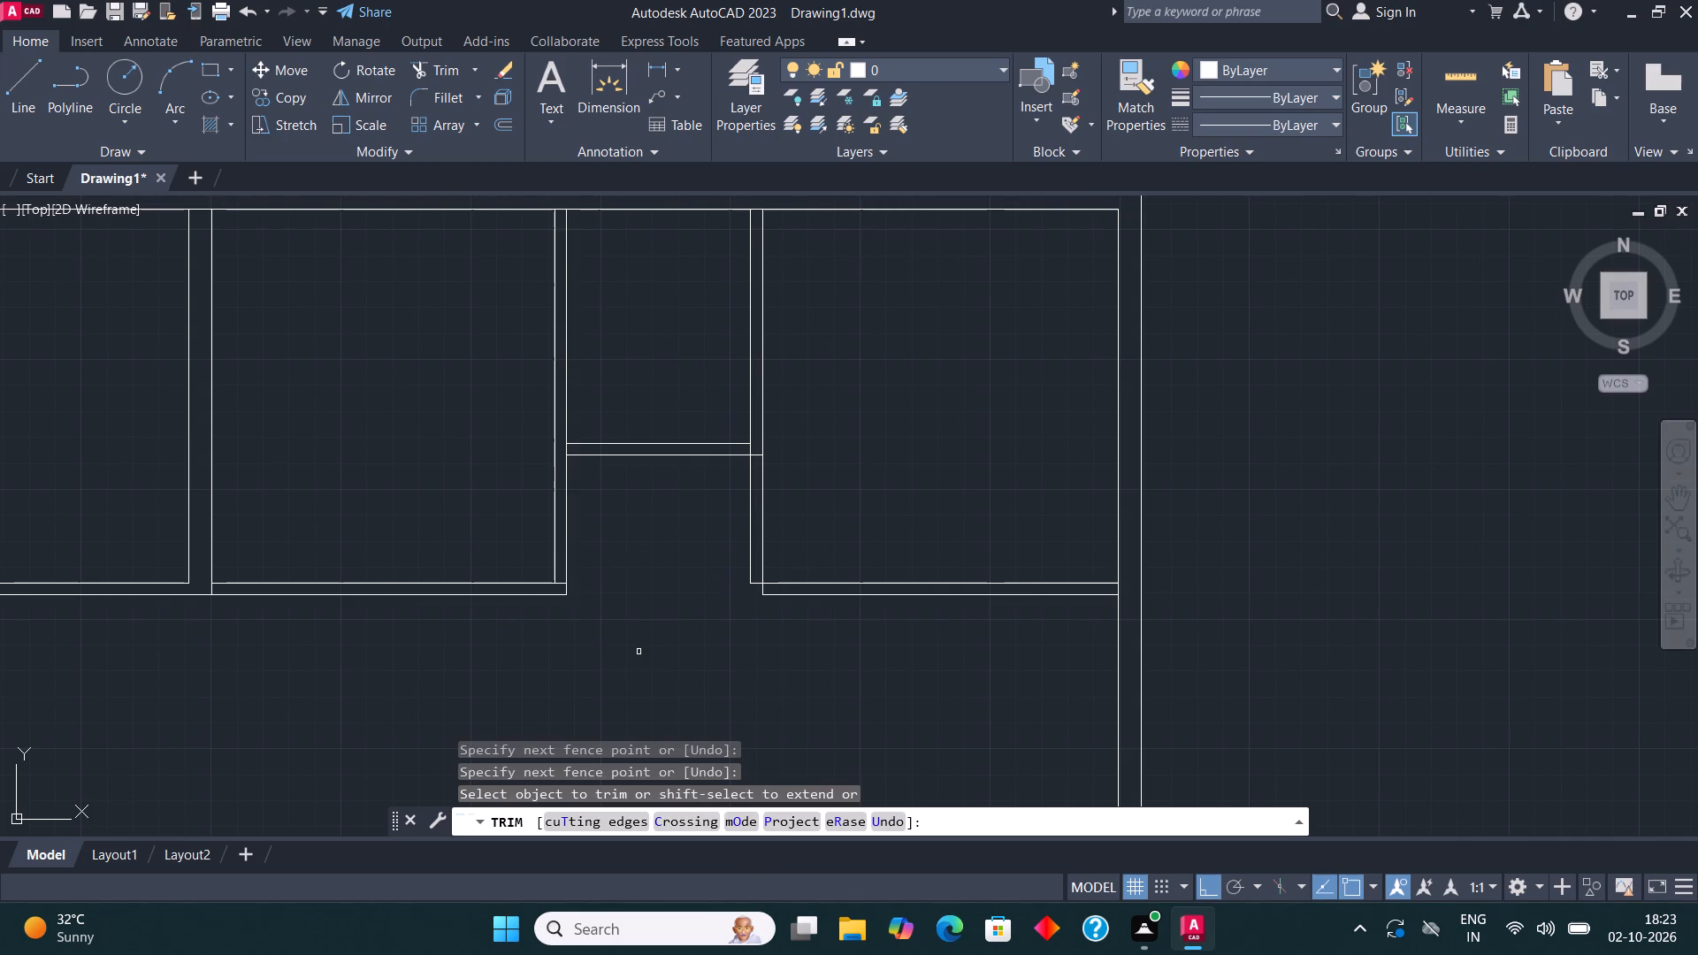
Trim the line stub inside the fourth room's lower wall corner and the partition line's stub inside the fifth room's far wall.
{"action": "scroll", "coordinate": [559, 582], "scroll_direction": "up", "scroll_amount": 2}
{"action": "left_click", "coordinate": [557, 590]}
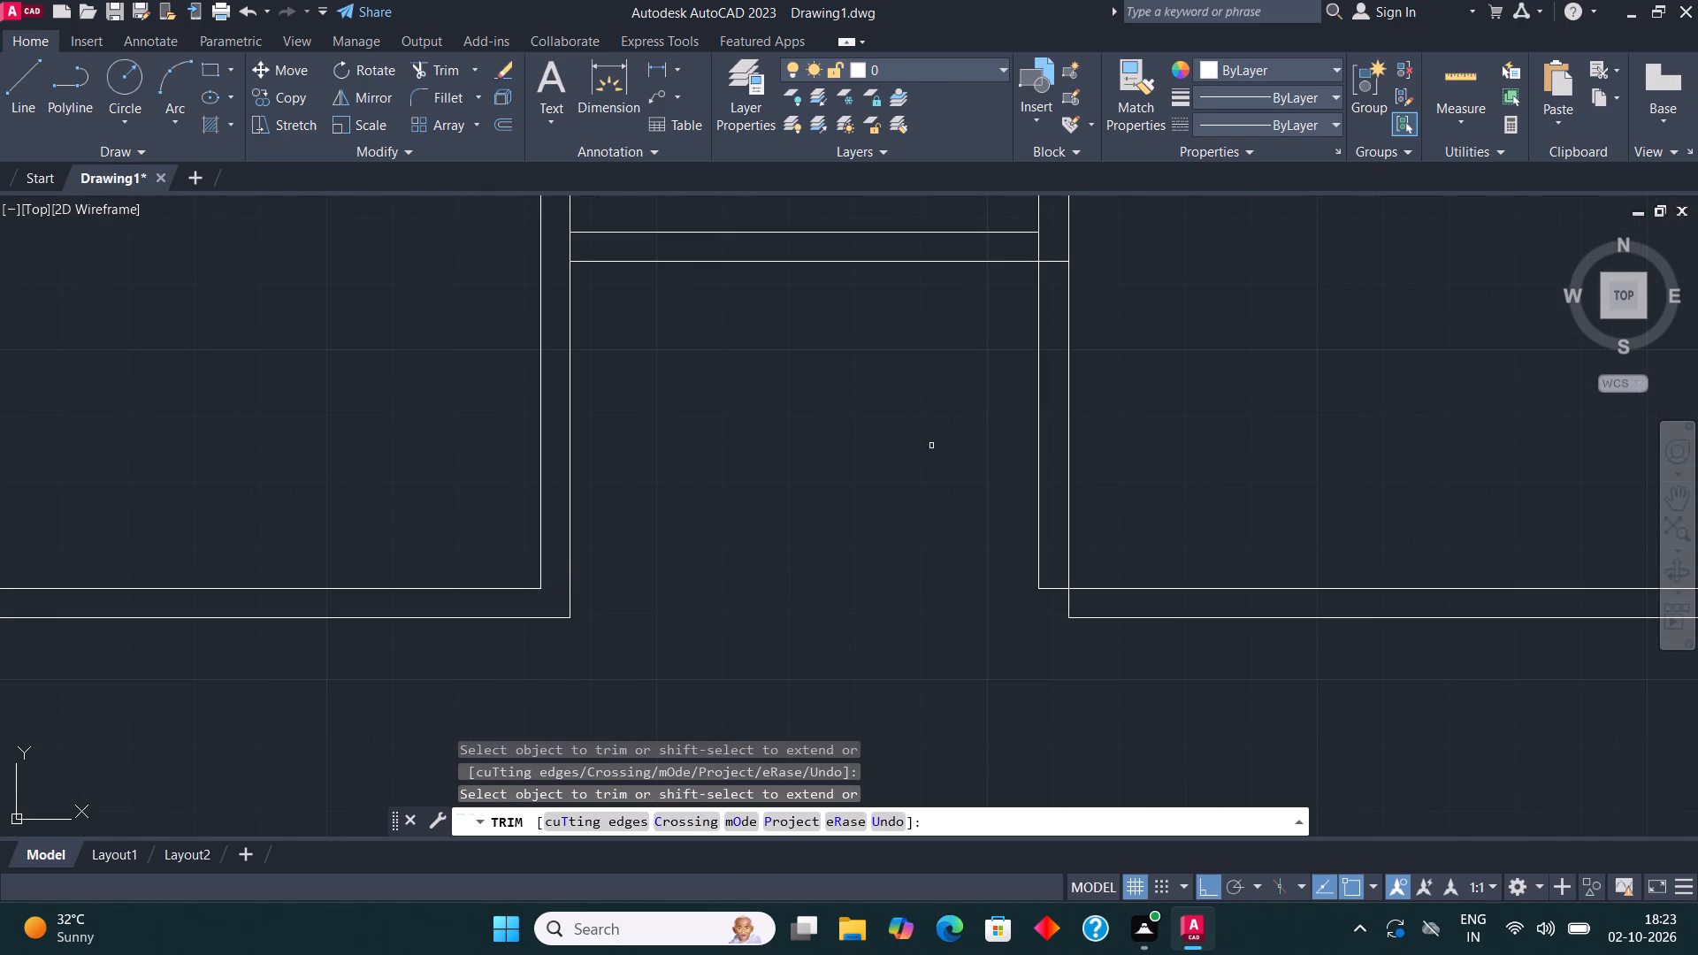
{"action": "middle_click_drag", "start_coordinate": [927, 432], "coordinate": [919, 497]}
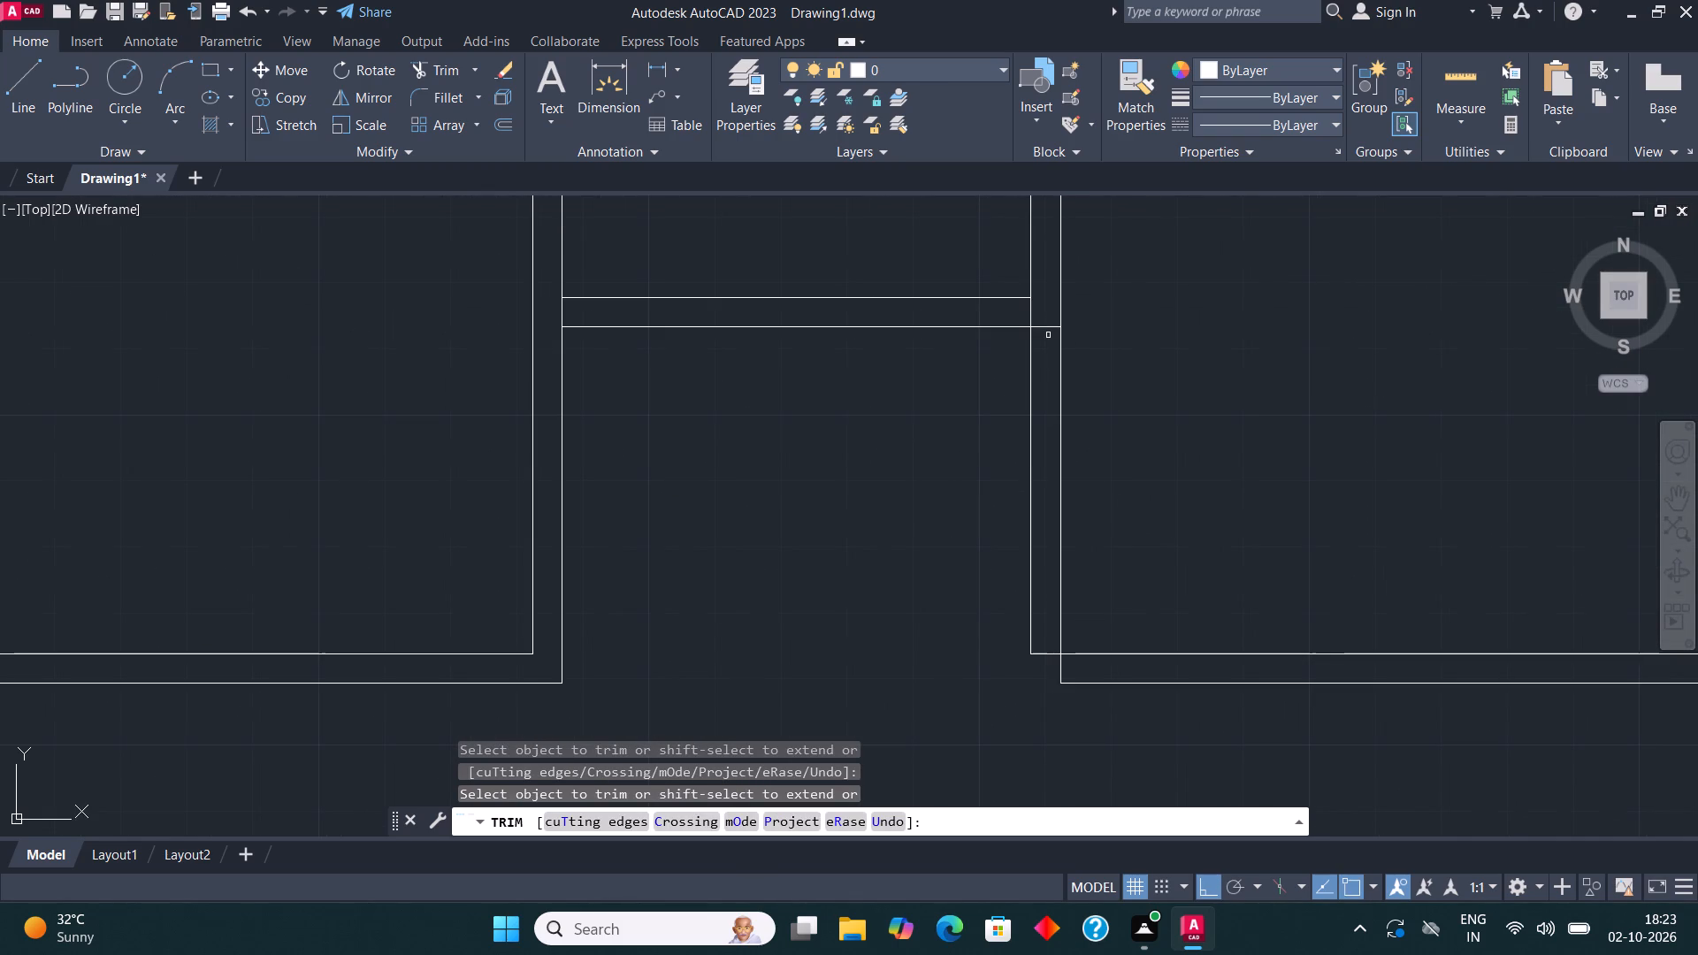
{"action": "left_click", "coordinate": [1047, 326]}
{"action": "key", "text": "Escape"}
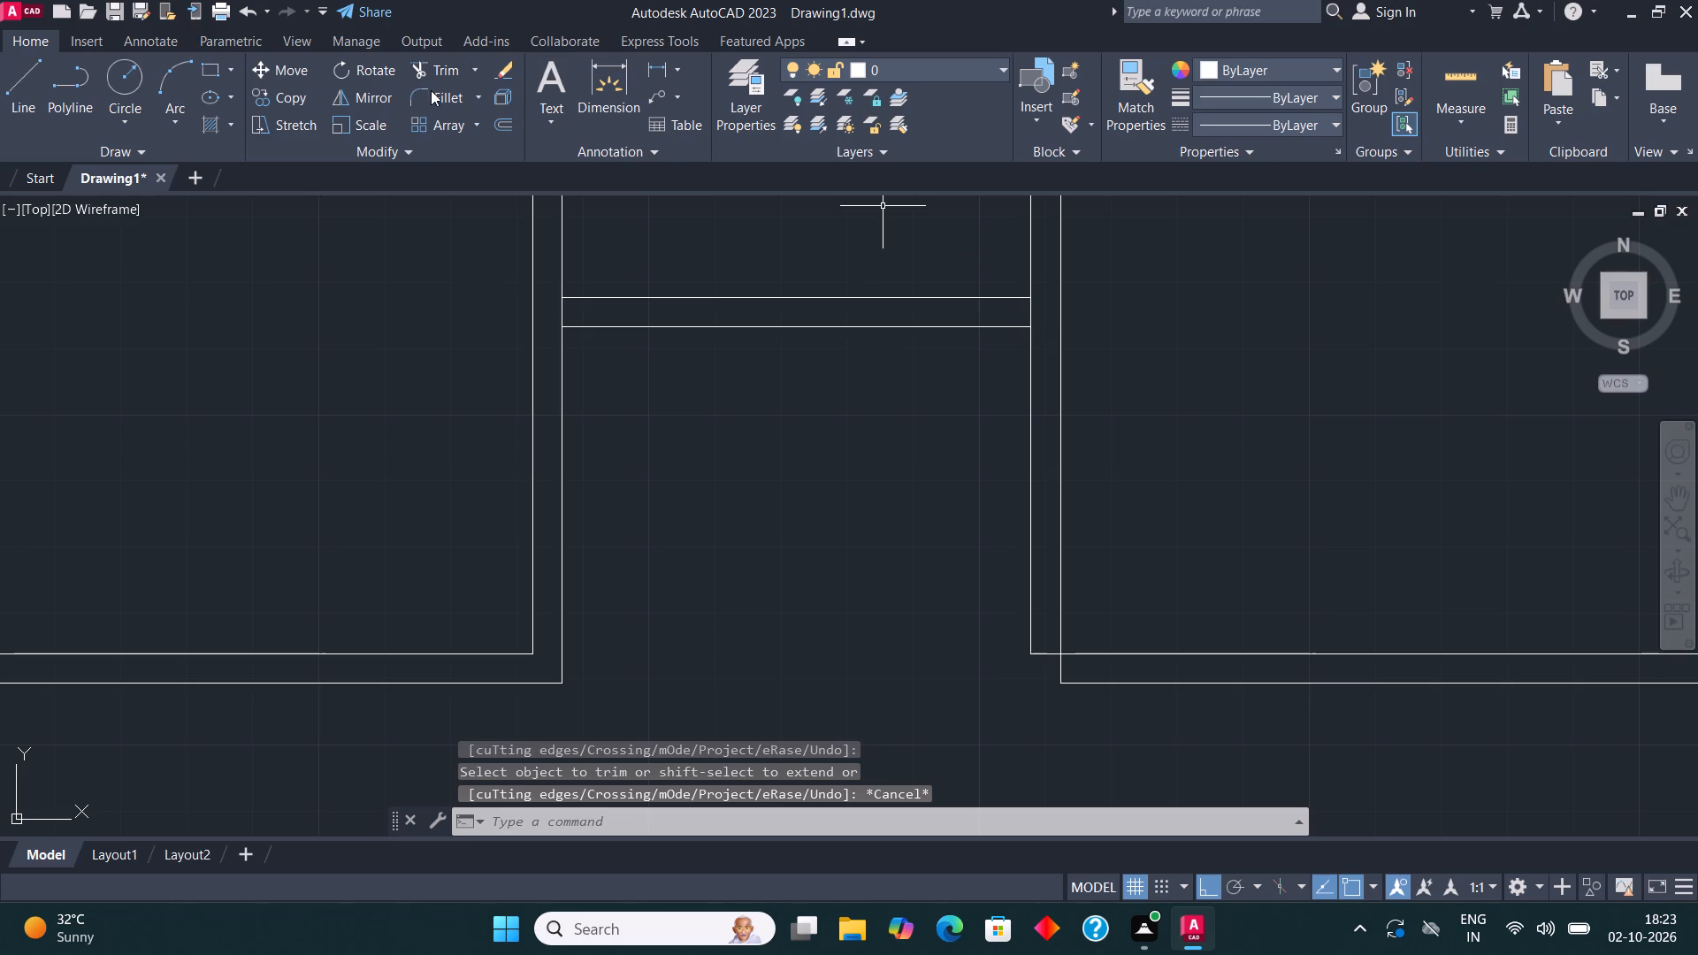
Fillet the bay-side face of the fifth room's far wall with the sixth room's lower outer wall line into a square corner.
{"action": "left_click", "coordinate": [432, 91]}
{"action": "left_click", "coordinate": [1029, 583]}
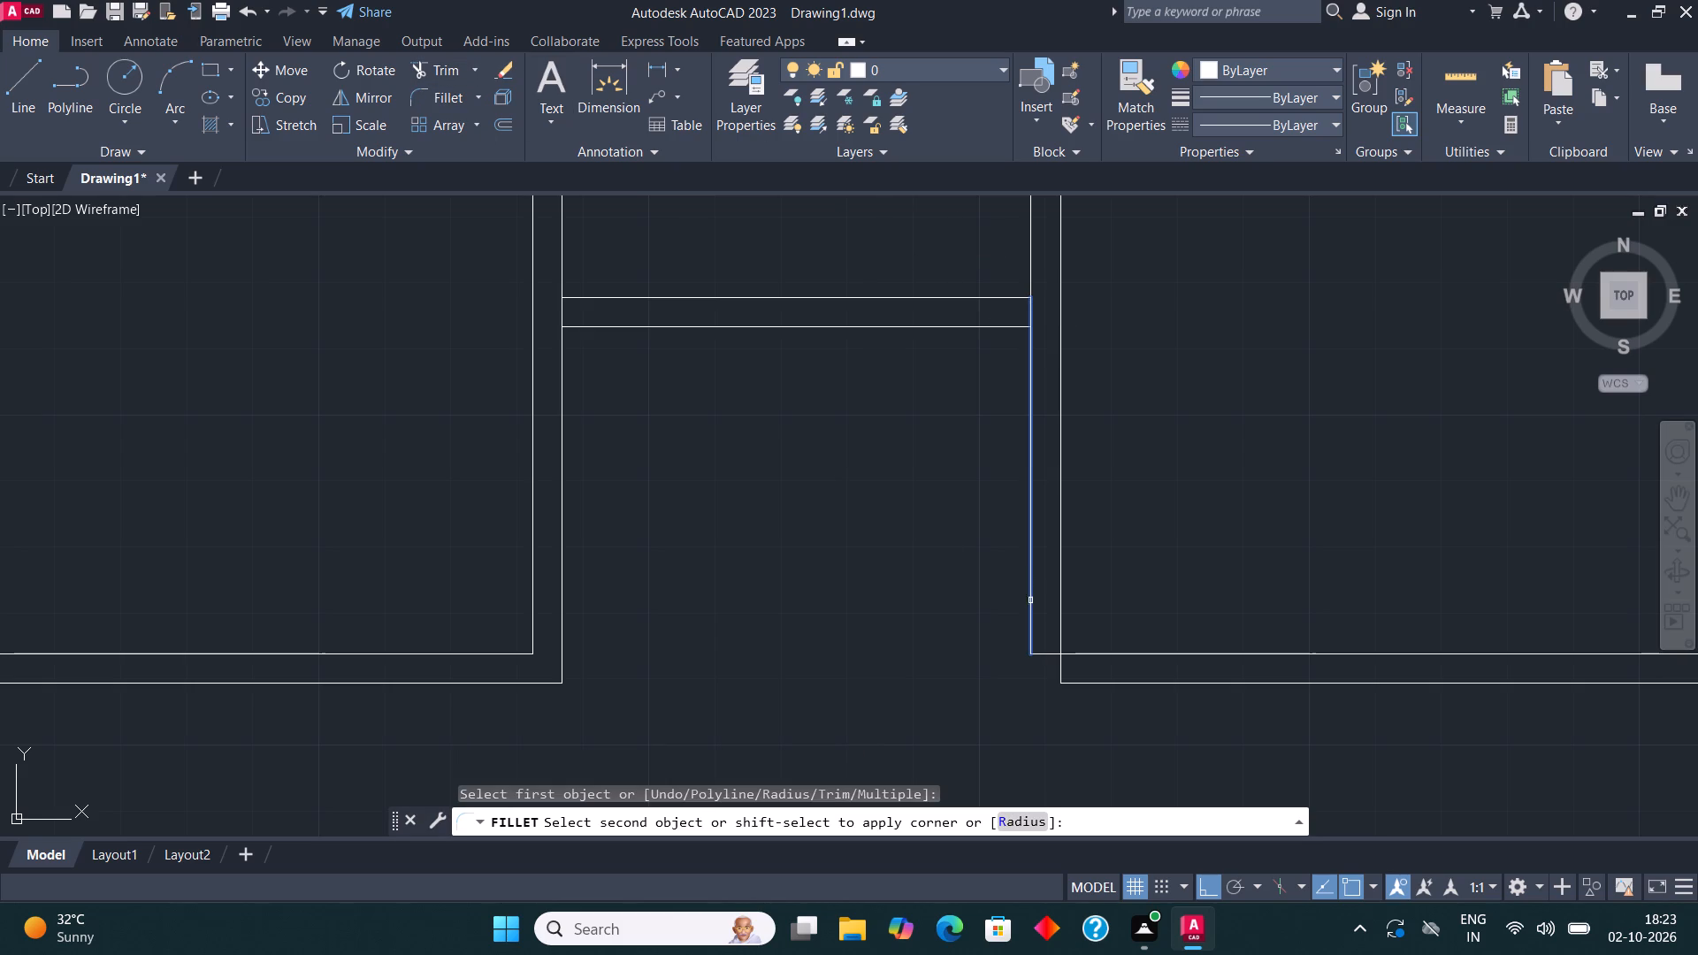
{"action": "left_click", "coordinate": [1127, 682]}
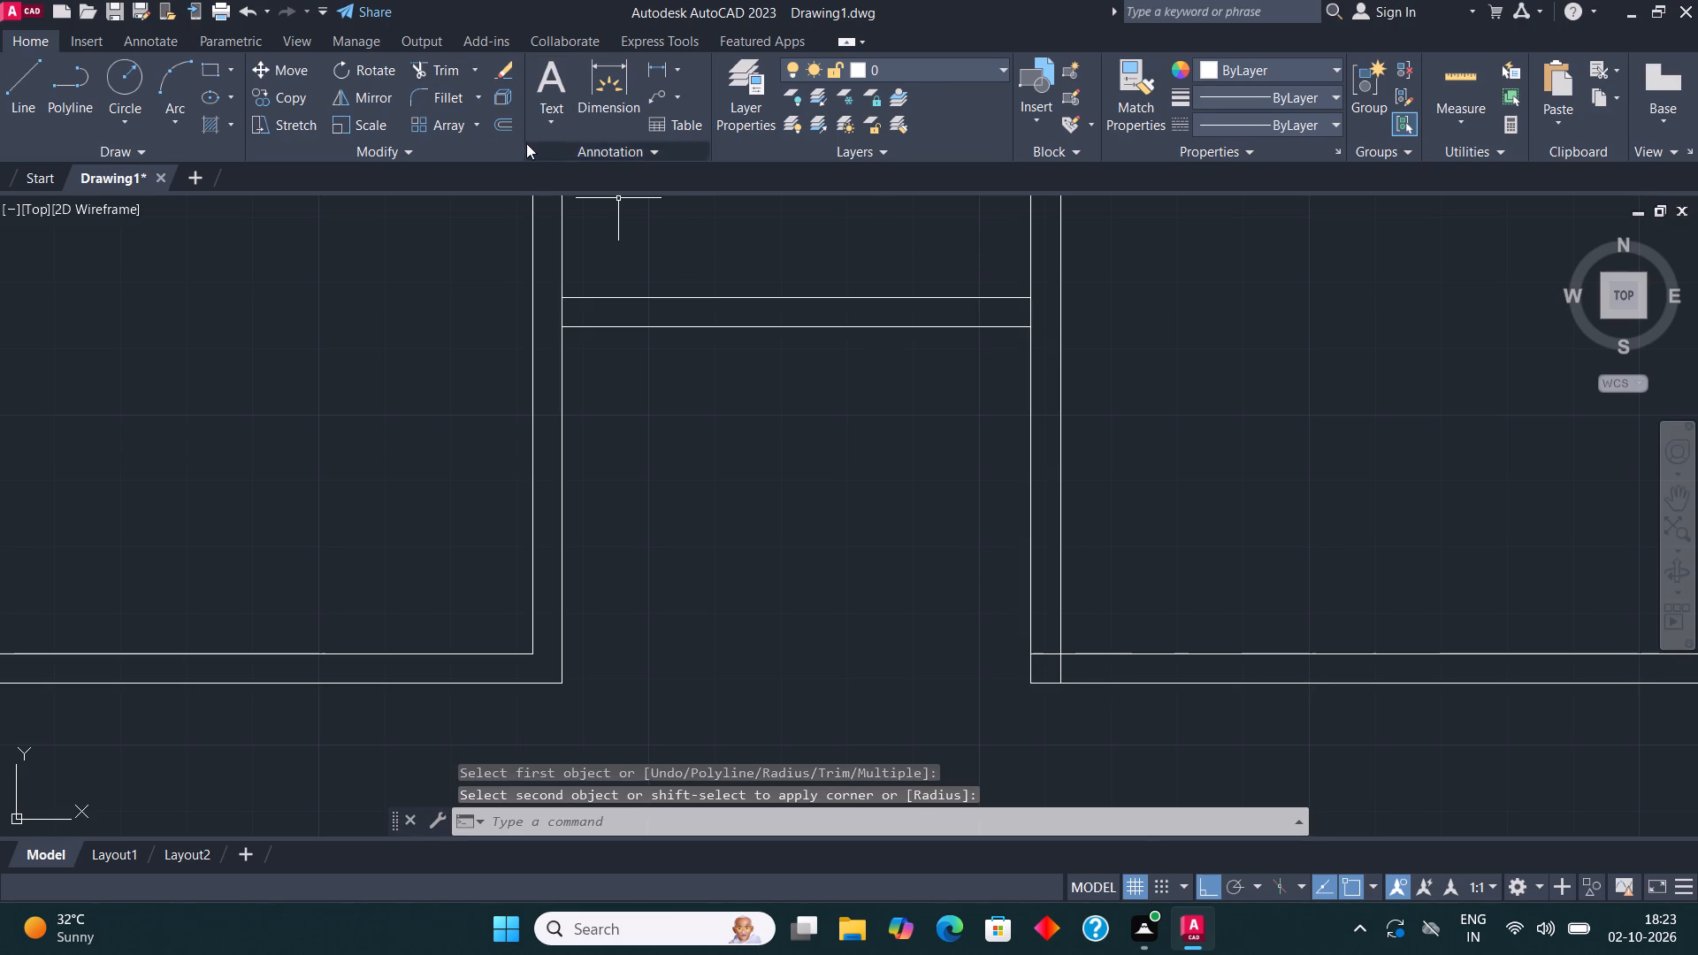
Trim the two line ends crossing inside the sixth room's lower wall corner.
{"action": "left_click", "coordinate": [449, 73]}
{"action": "scroll", "coordinate": [1075, 702], "scroll_direction": "up", "scroll_amount": 2}
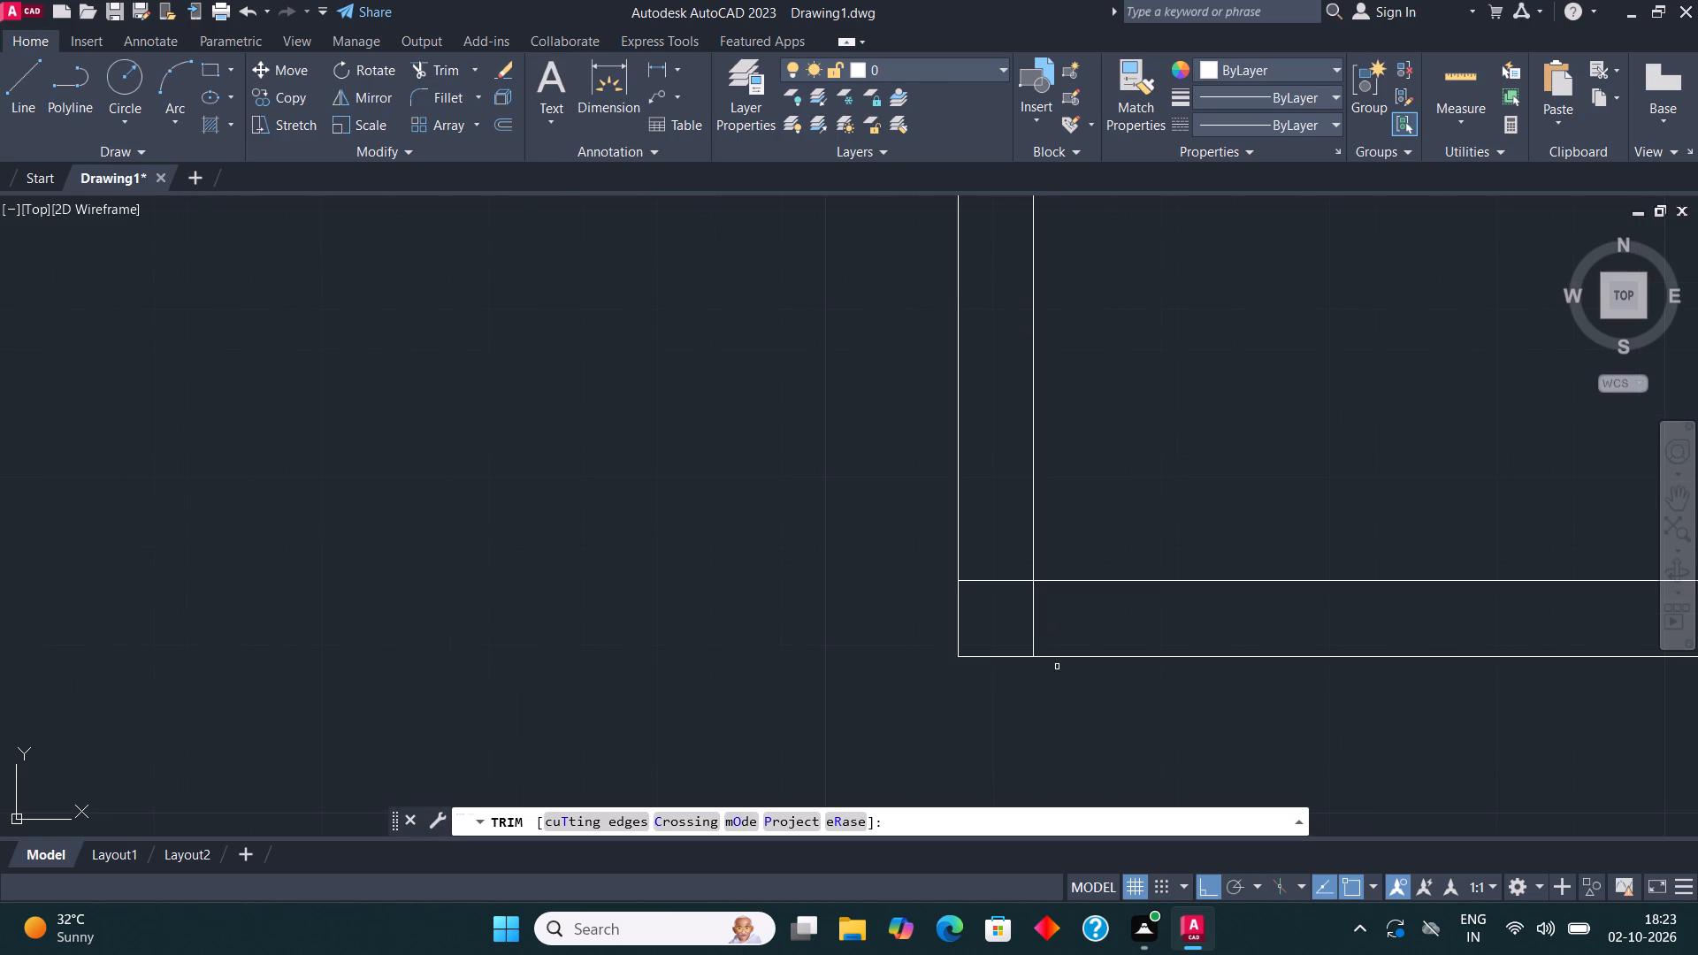
{"action": "left_click", "coordinate": [991, 553]}
{"action": "left_click", "coordinate": [1058, 617]}
{"action": "scroll", "coordinate": [849, 543], "scroll_direction": "down", "scroll_amount": 2}
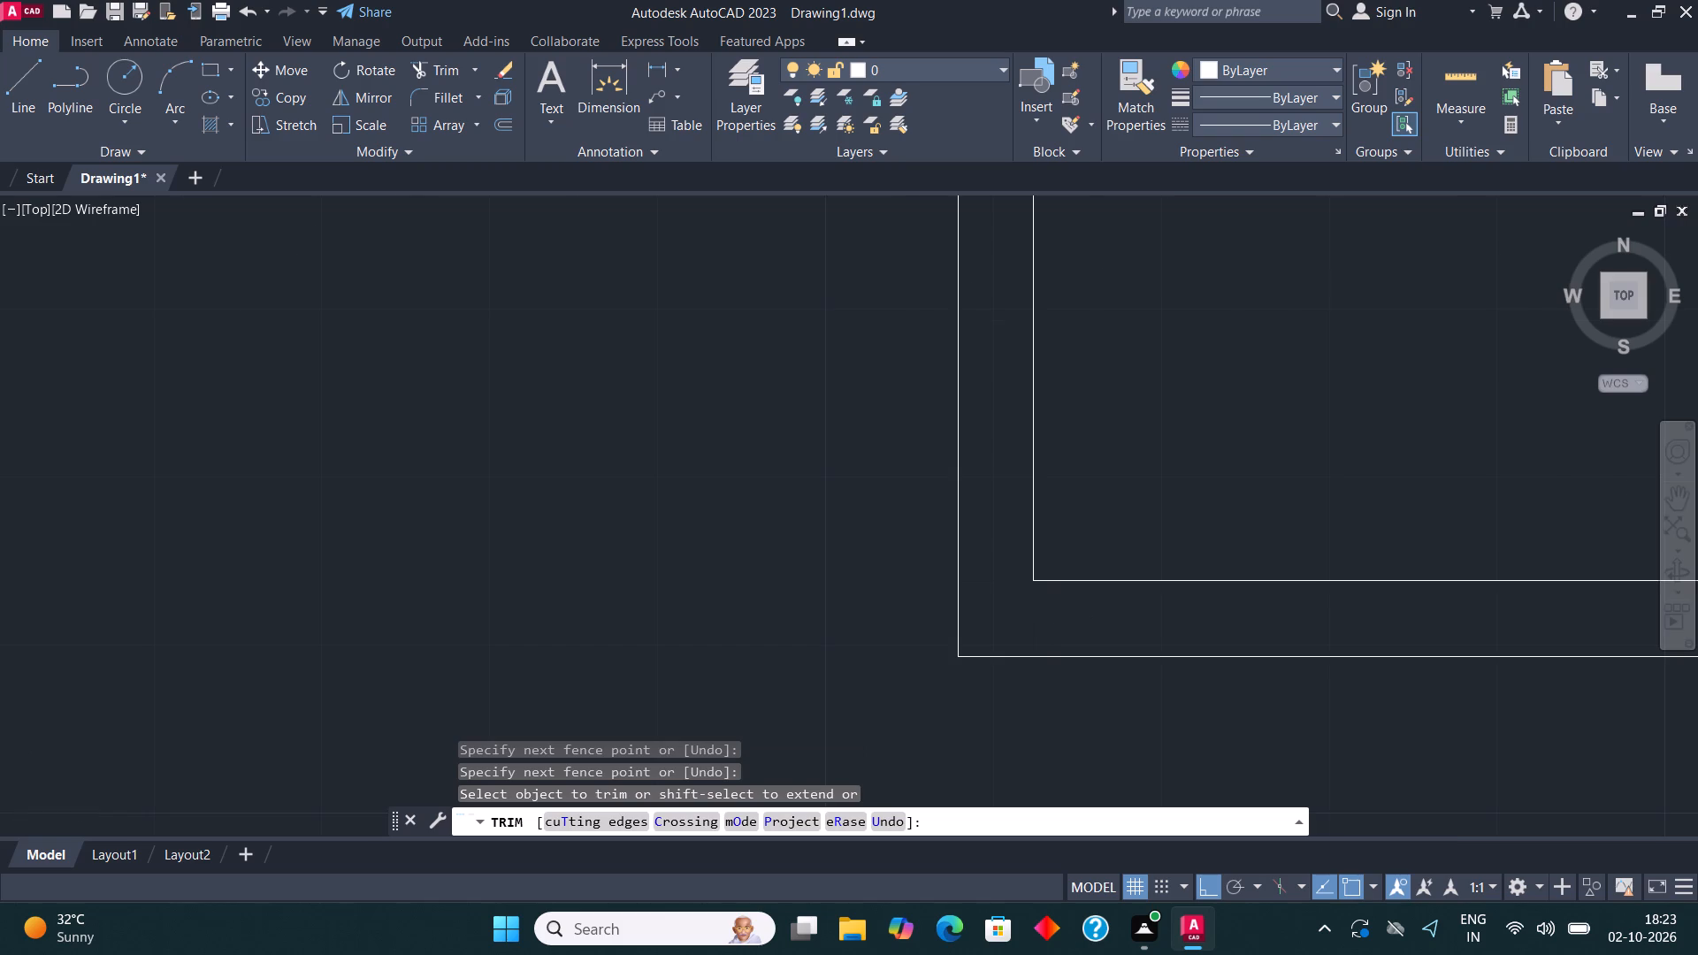
{"action": "scroll", "coordinate": [849, 543], "scroll_direction": "down", "scroll_amount": 1}
{"action": "key", "text": "Escape"}
{"action": "scroll", "coordinate": [950, 446], "scroll_direction": "down", "scroll_amount": 2}
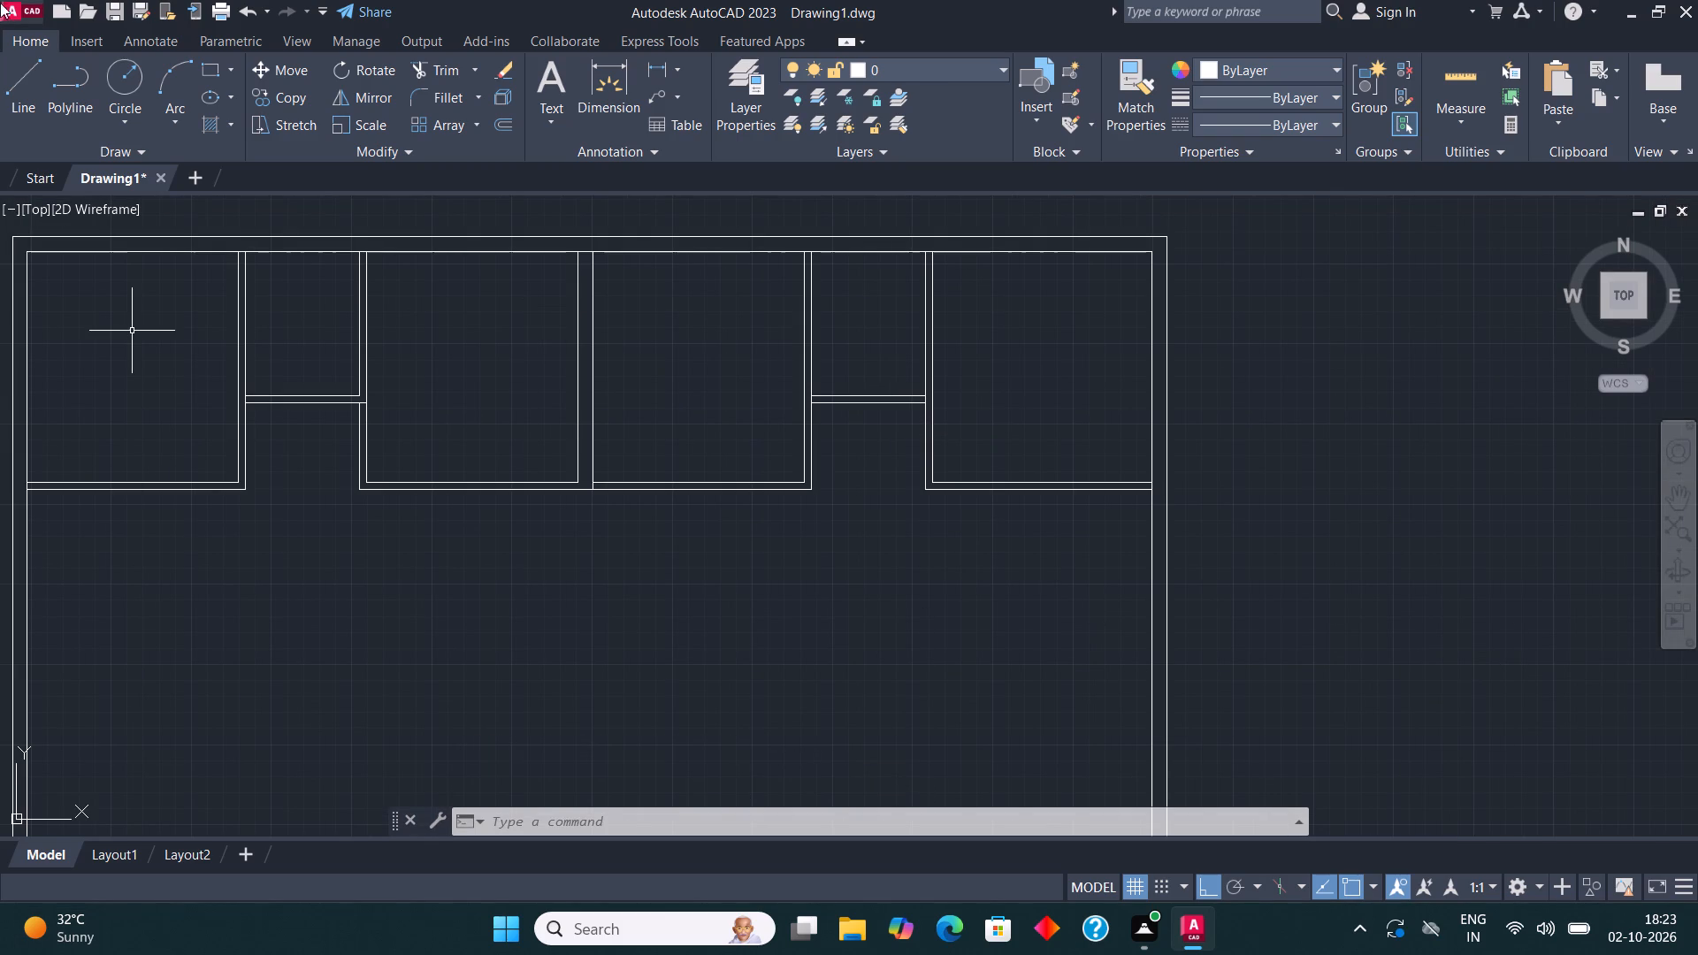
From the sixth room's lower corner at the outer wall, draw lines 5' down, 5' across and back up to the room's wall.
{"action": "left_click", "coordinate": [30, 79]}
{"action": "middle_click_drag", "start_coordinate": [1363, 655], "coordinate": [1348, 655]}
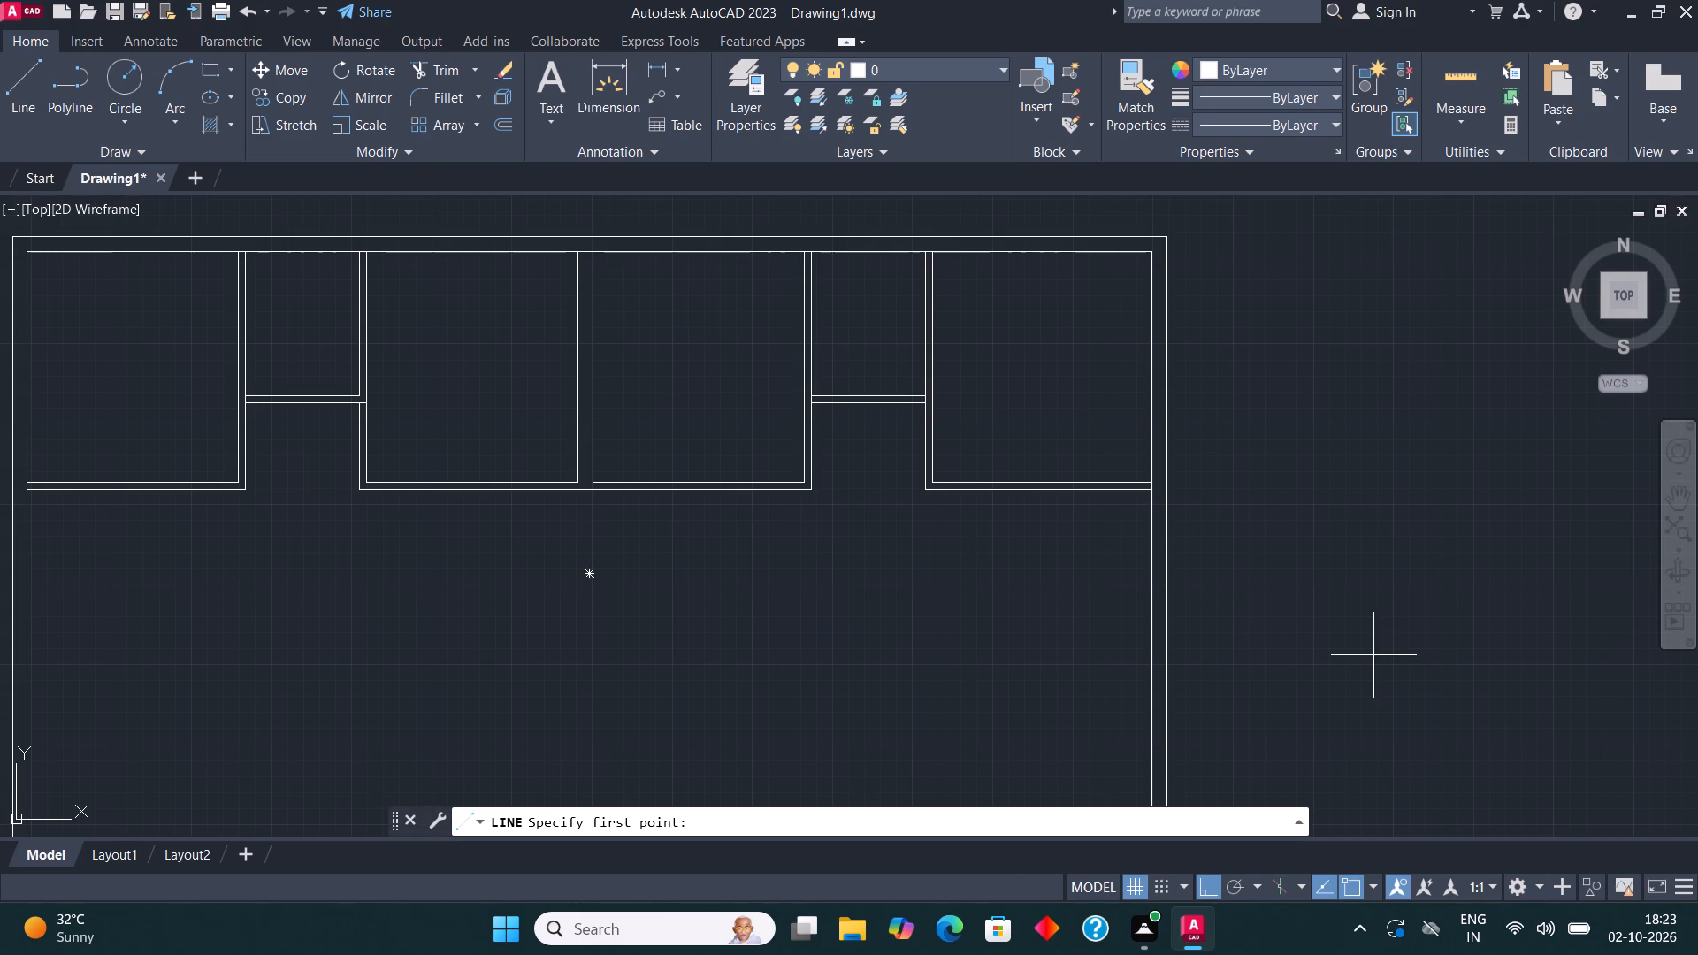
{"action": "middle_click_drag", "start_coordinate": [1348, 655], "coordinate": [1279, 656]}
{"action": "scroll", "coordinate": [1018, 498], "scroll_direction": "up", "scroll_amount": 2}
{"action": "left_click", "coordinate": [1134, 482]}
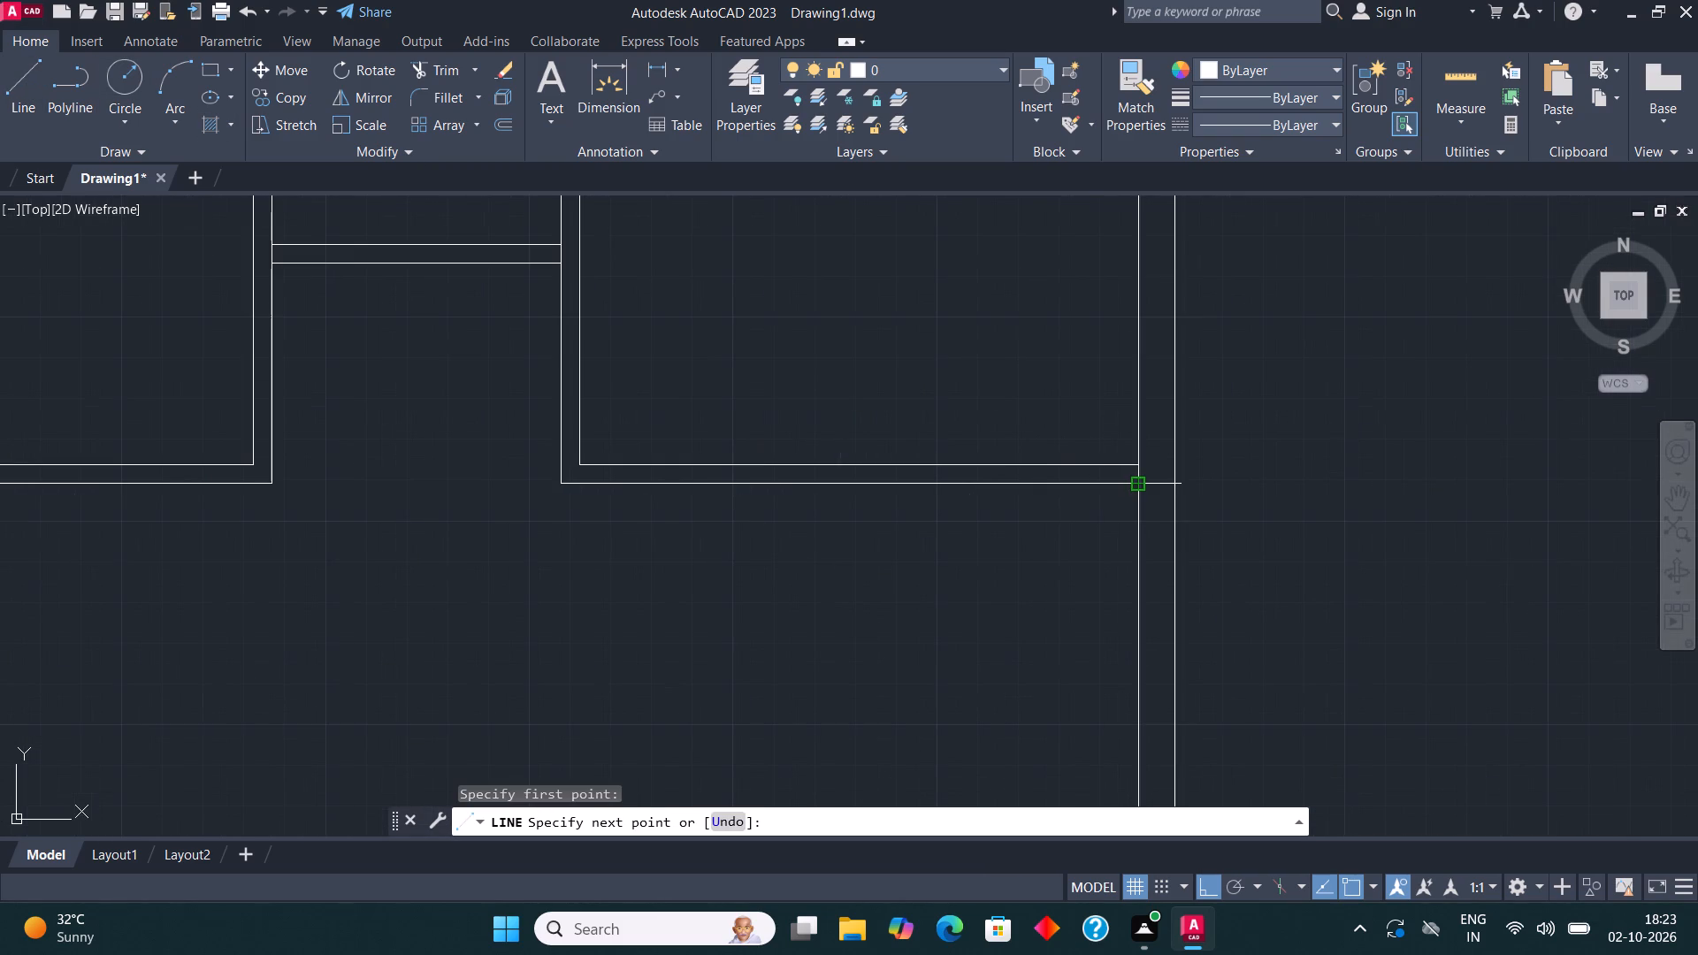
{"action": "type", "text": "5'"}
{"action": "key", "text": "Return"}
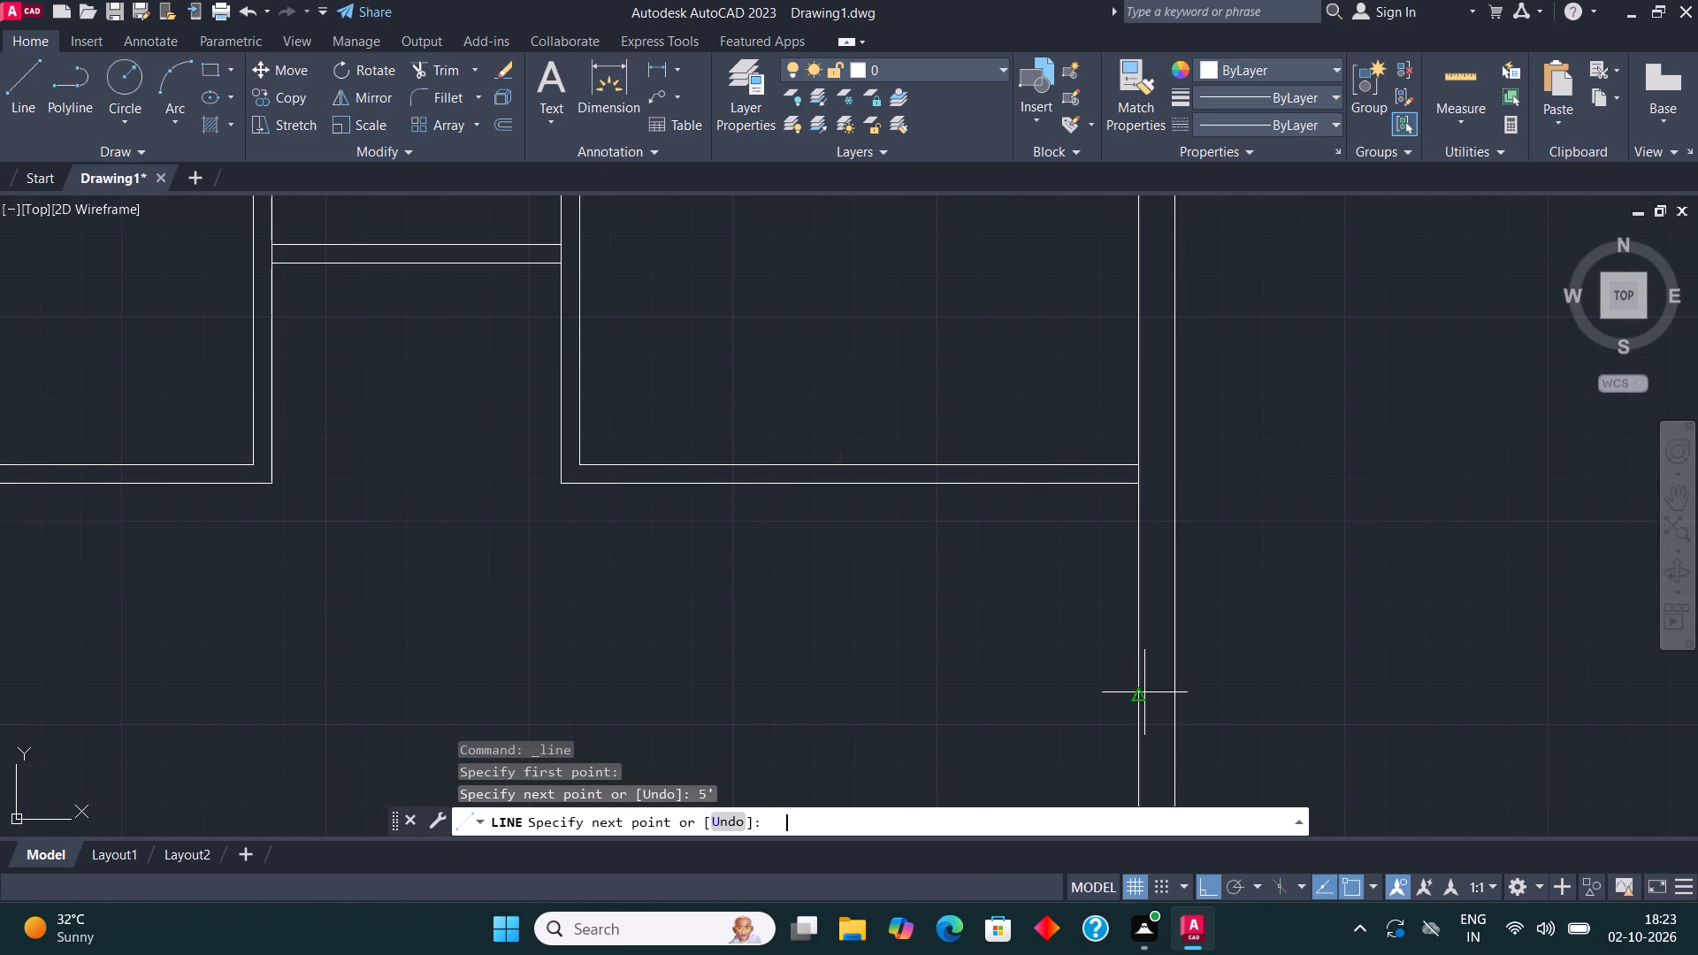
{"action": "type", "text": "5'"}
{"action": "key", "text": "Return"}
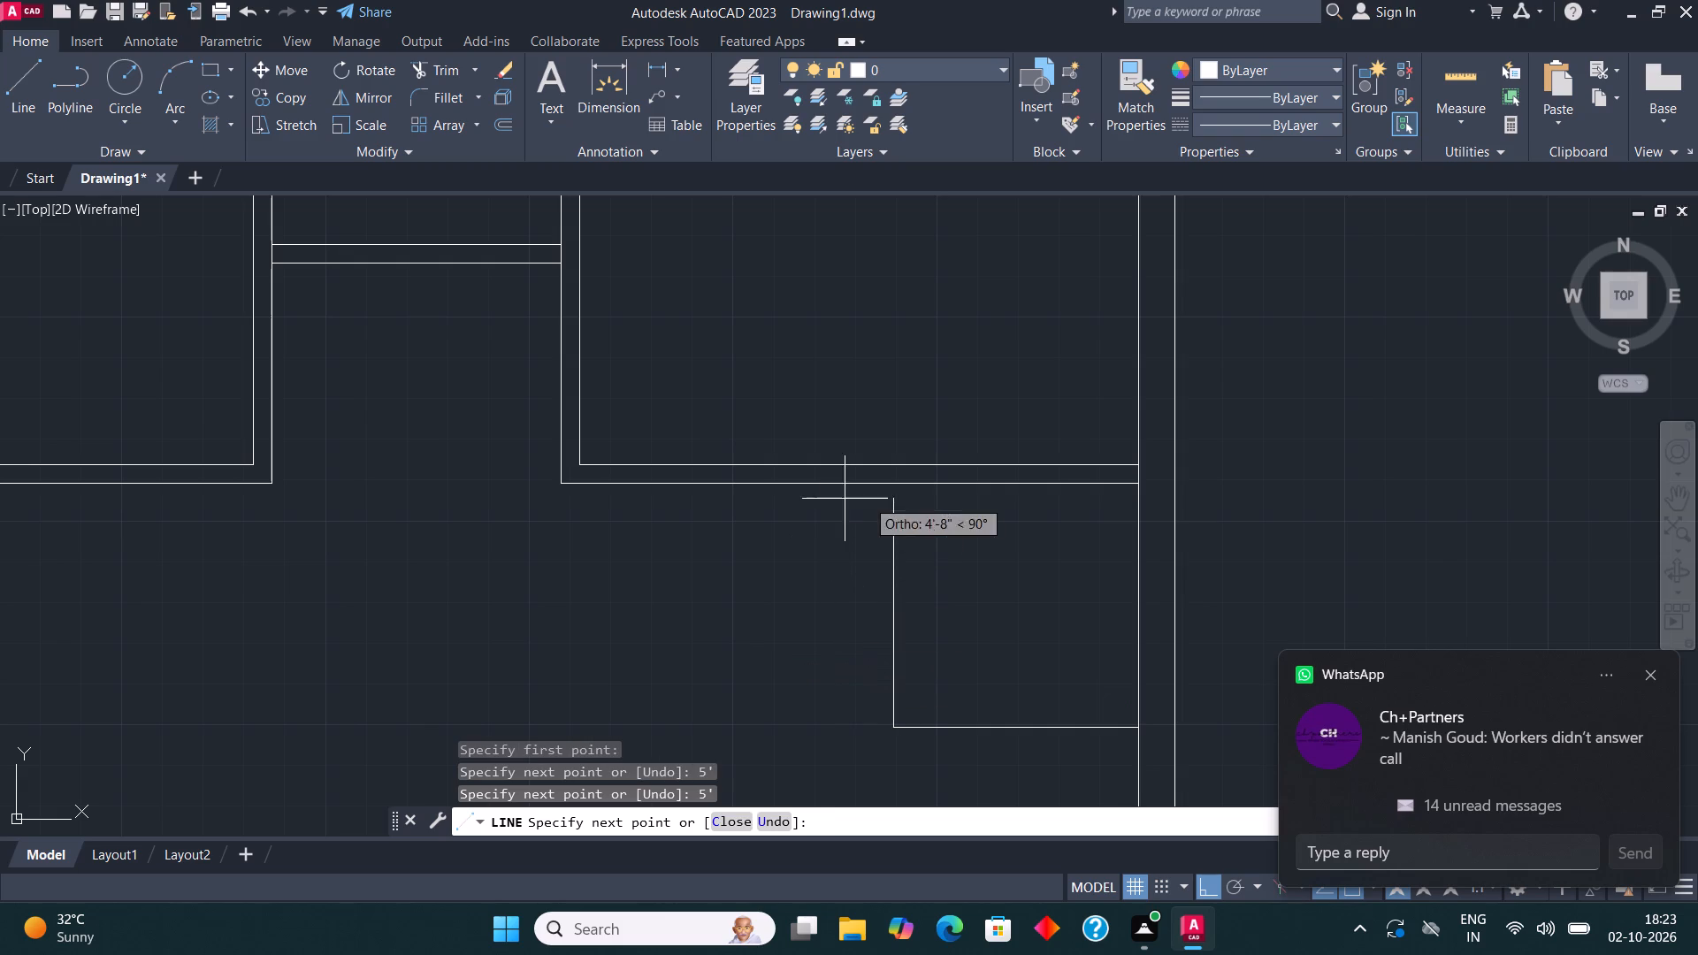
{"action": "left_click", "coordinate": [900, 485]}
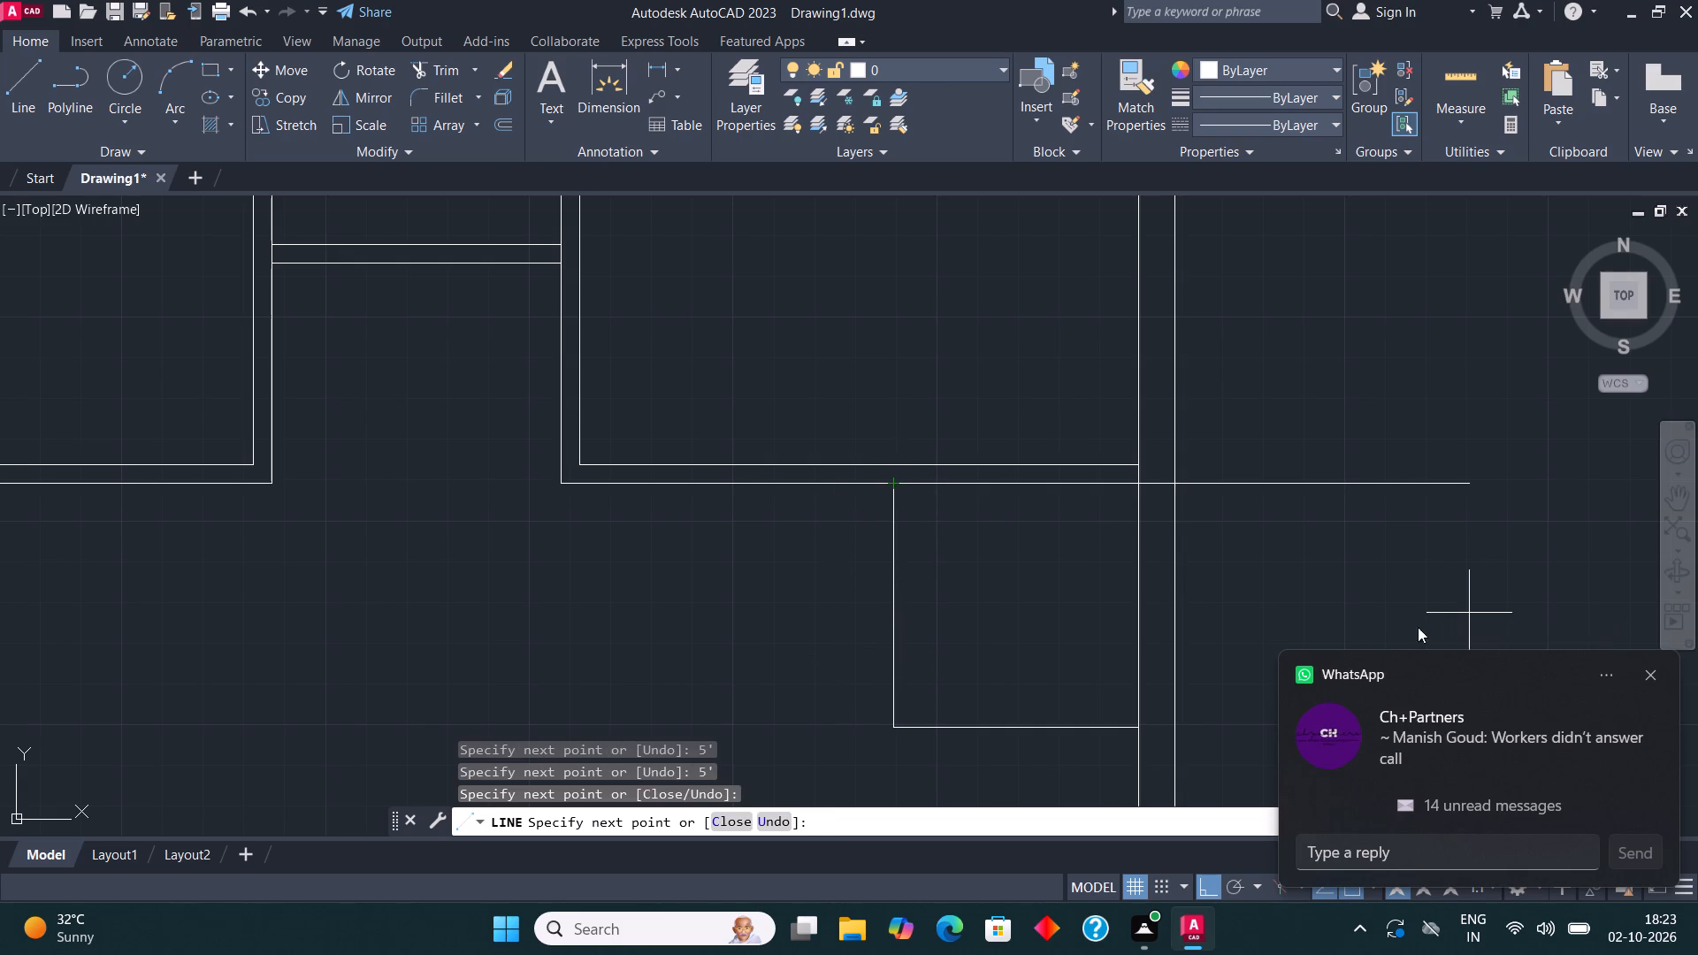
{"action": "key", "text": "Escape"}
{"action": "middle_click_drag", "start_coordinate": [1022, 613], "coordinate": [992, 503]}
{"action": "left_click_drag", "start_coordinate": [862, 613], "coordinate": [857, 600]}
{"action": "key", "text": "Escape"}
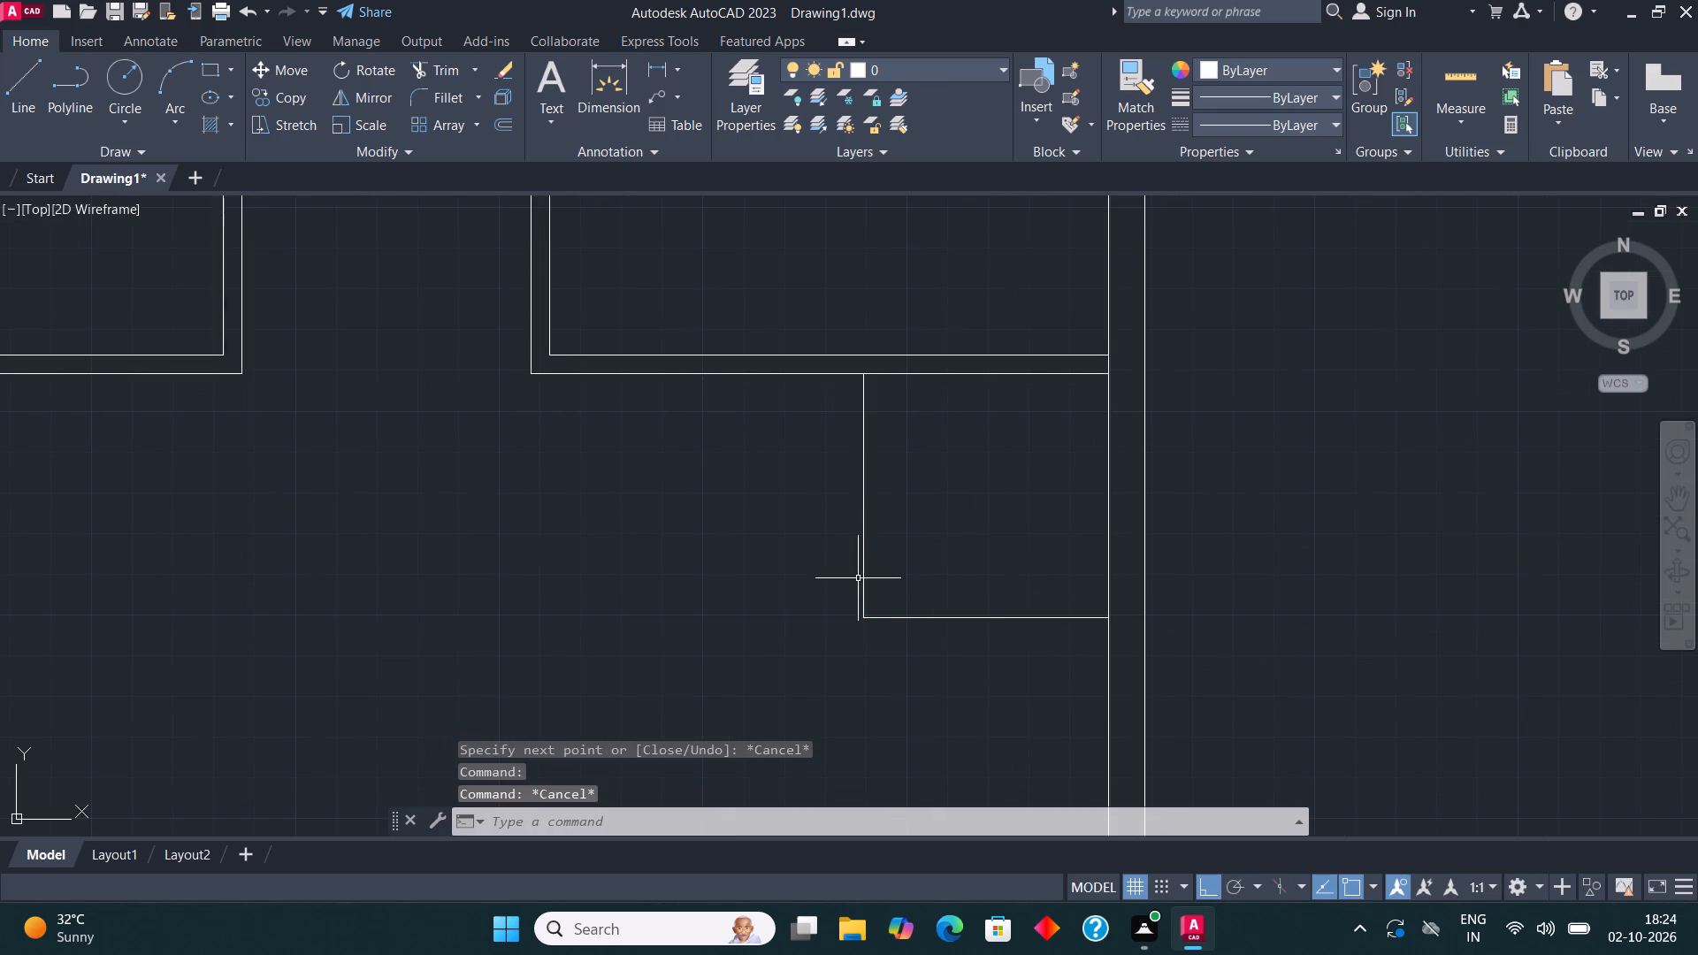
Offset the small room's vertical and horizontal lines 4.5" outward.
{"action": "left_click_drag", "start_coordinate": [906, 651], "coordinate": [882, 613]}
{"action": "left_click", "coordinate": [745, 483]}
{"action": "left_click", "coordinate": [507, 116]}
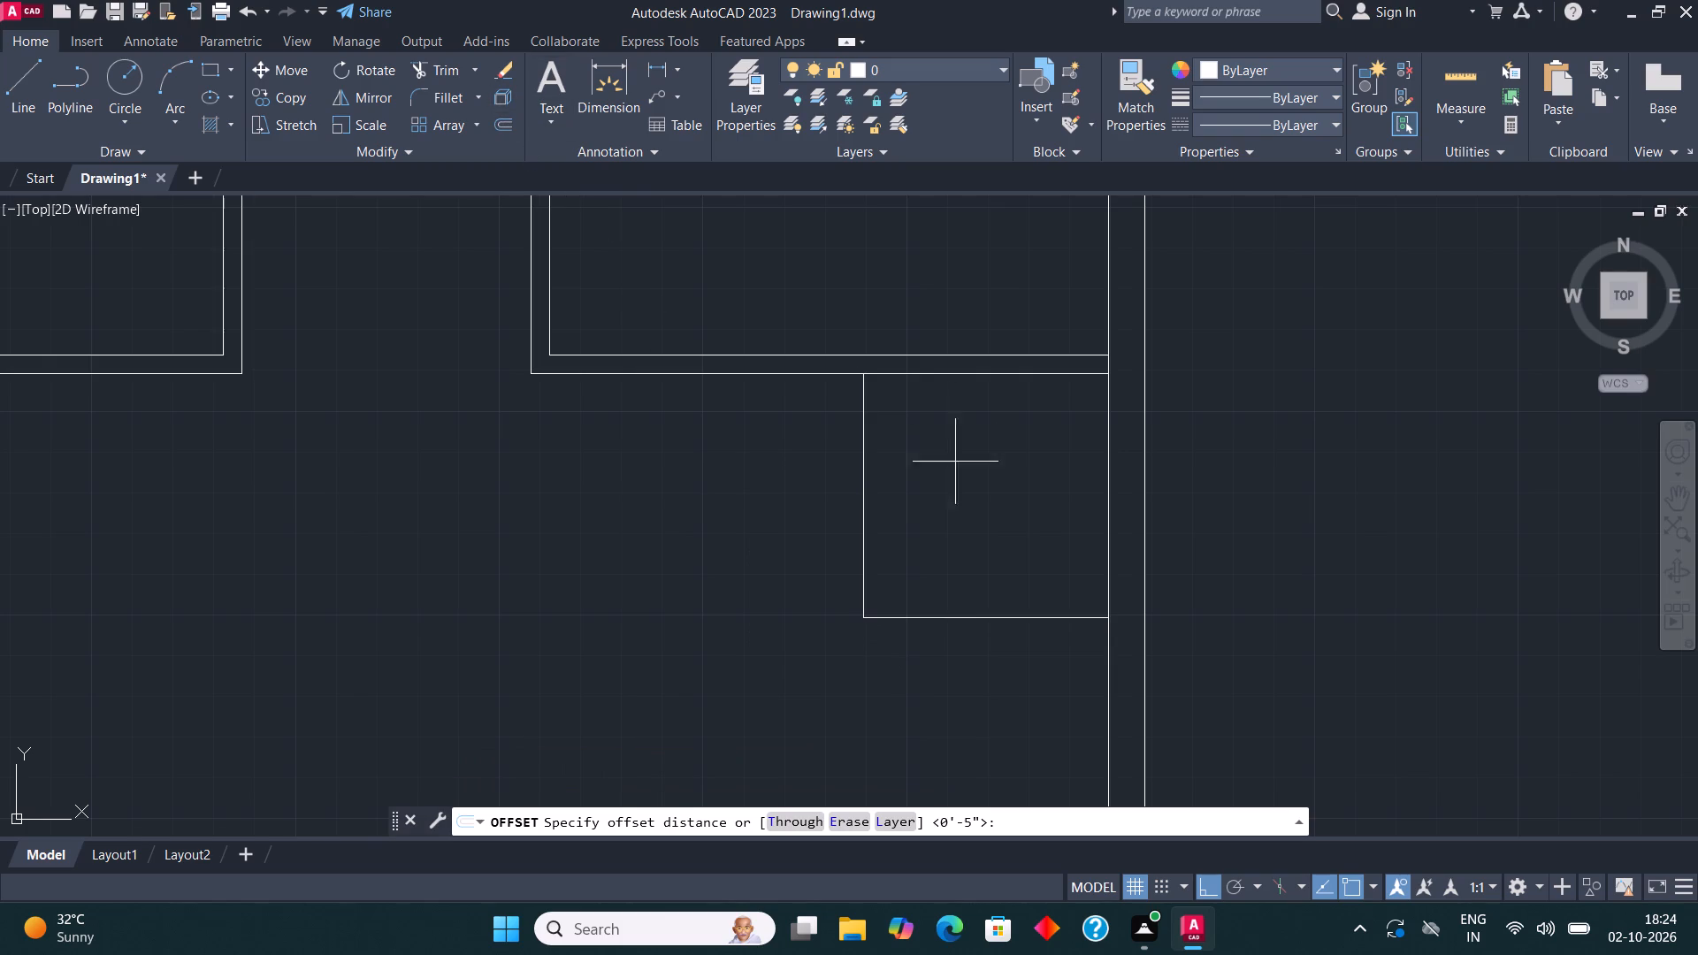
{"action": "left_click", "coordinate": [859, 496]}
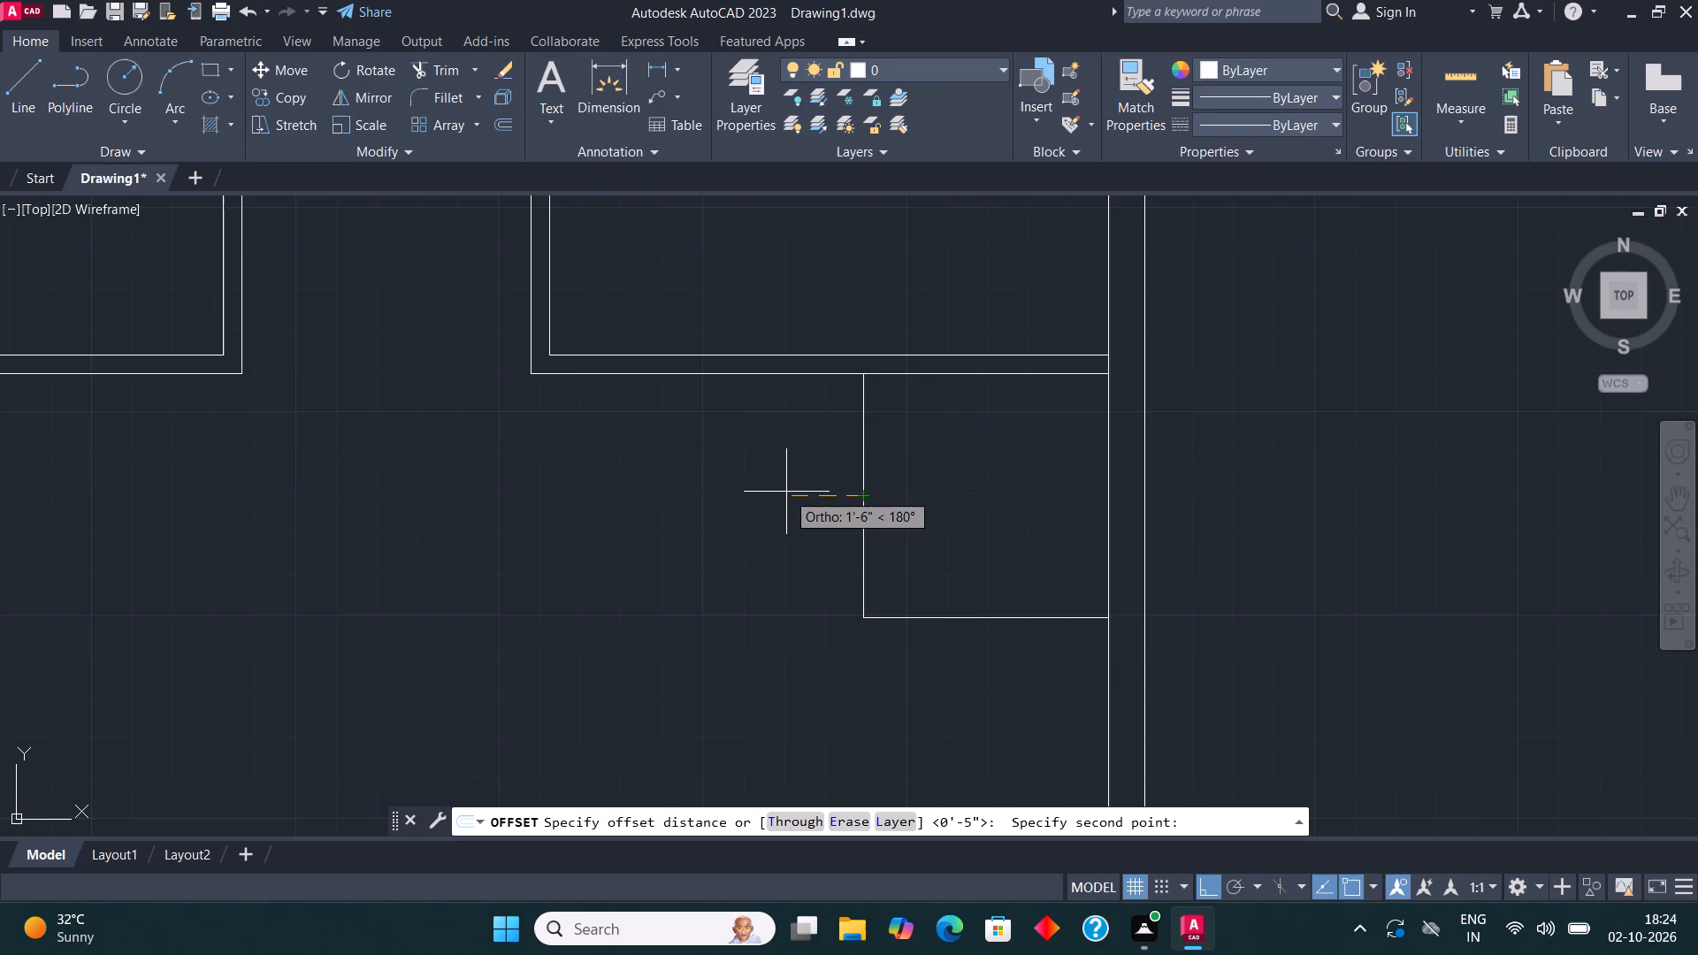
{"action": "type", "text": "4.5\""}
{"action": "key", "text": "Return"}
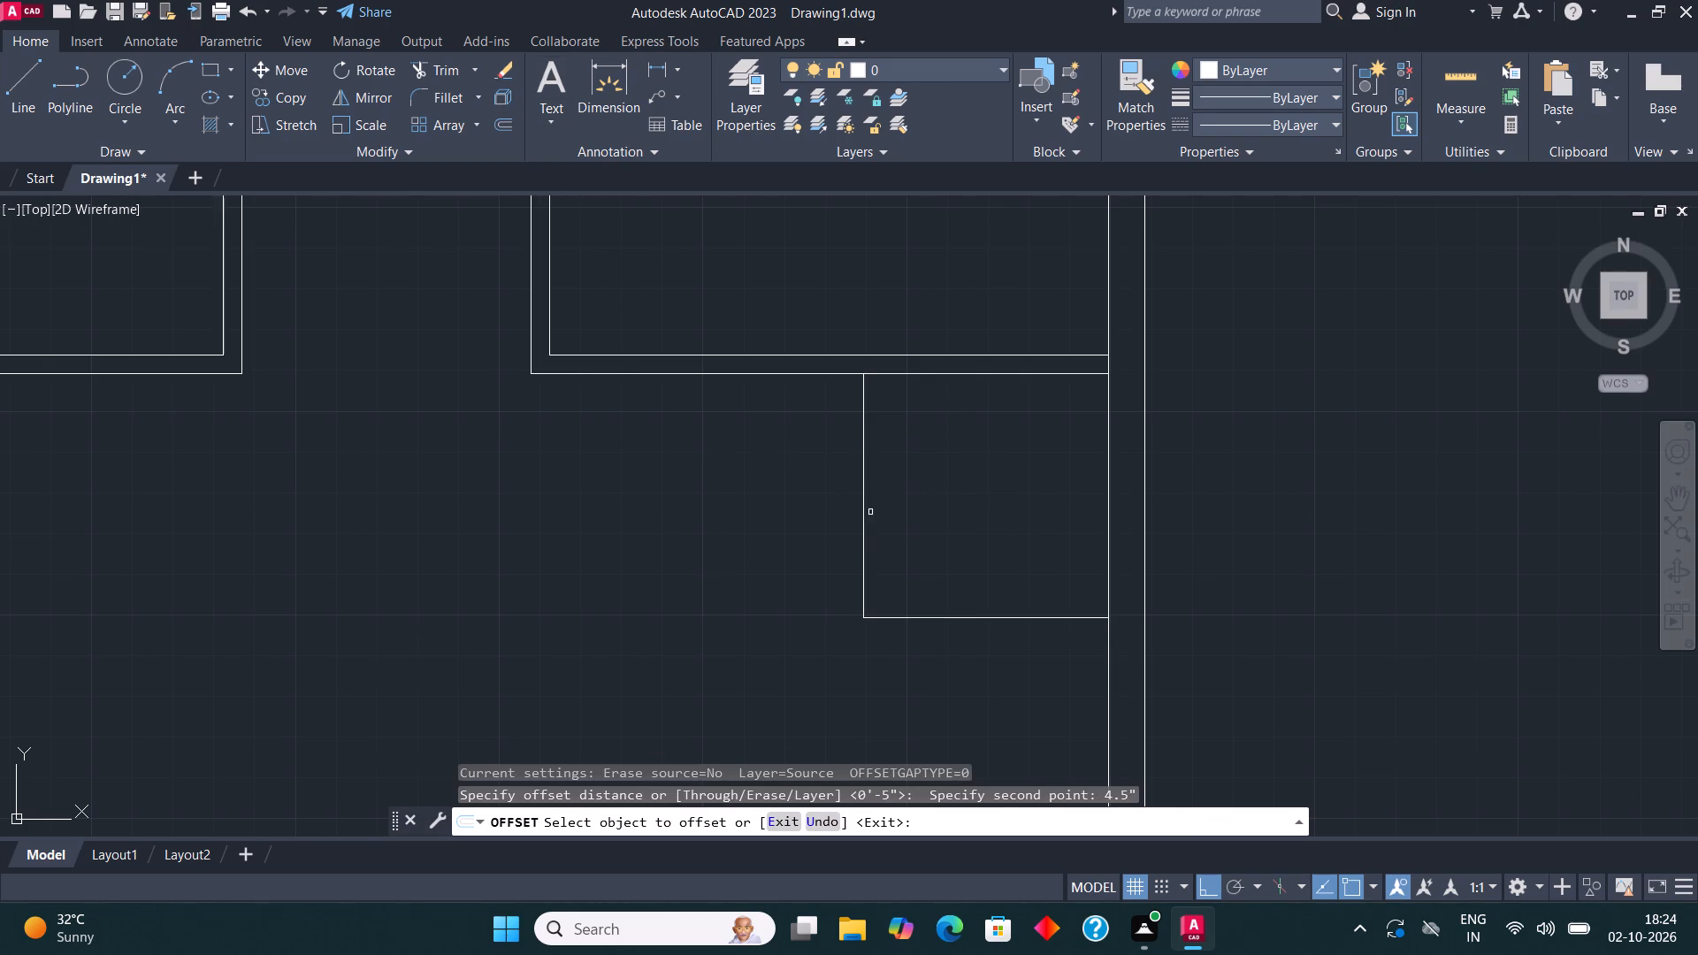
{"action": "left_click", "coordinate": [864, 509]}
{"action": "left_click", "coordinate": [807, 506]}
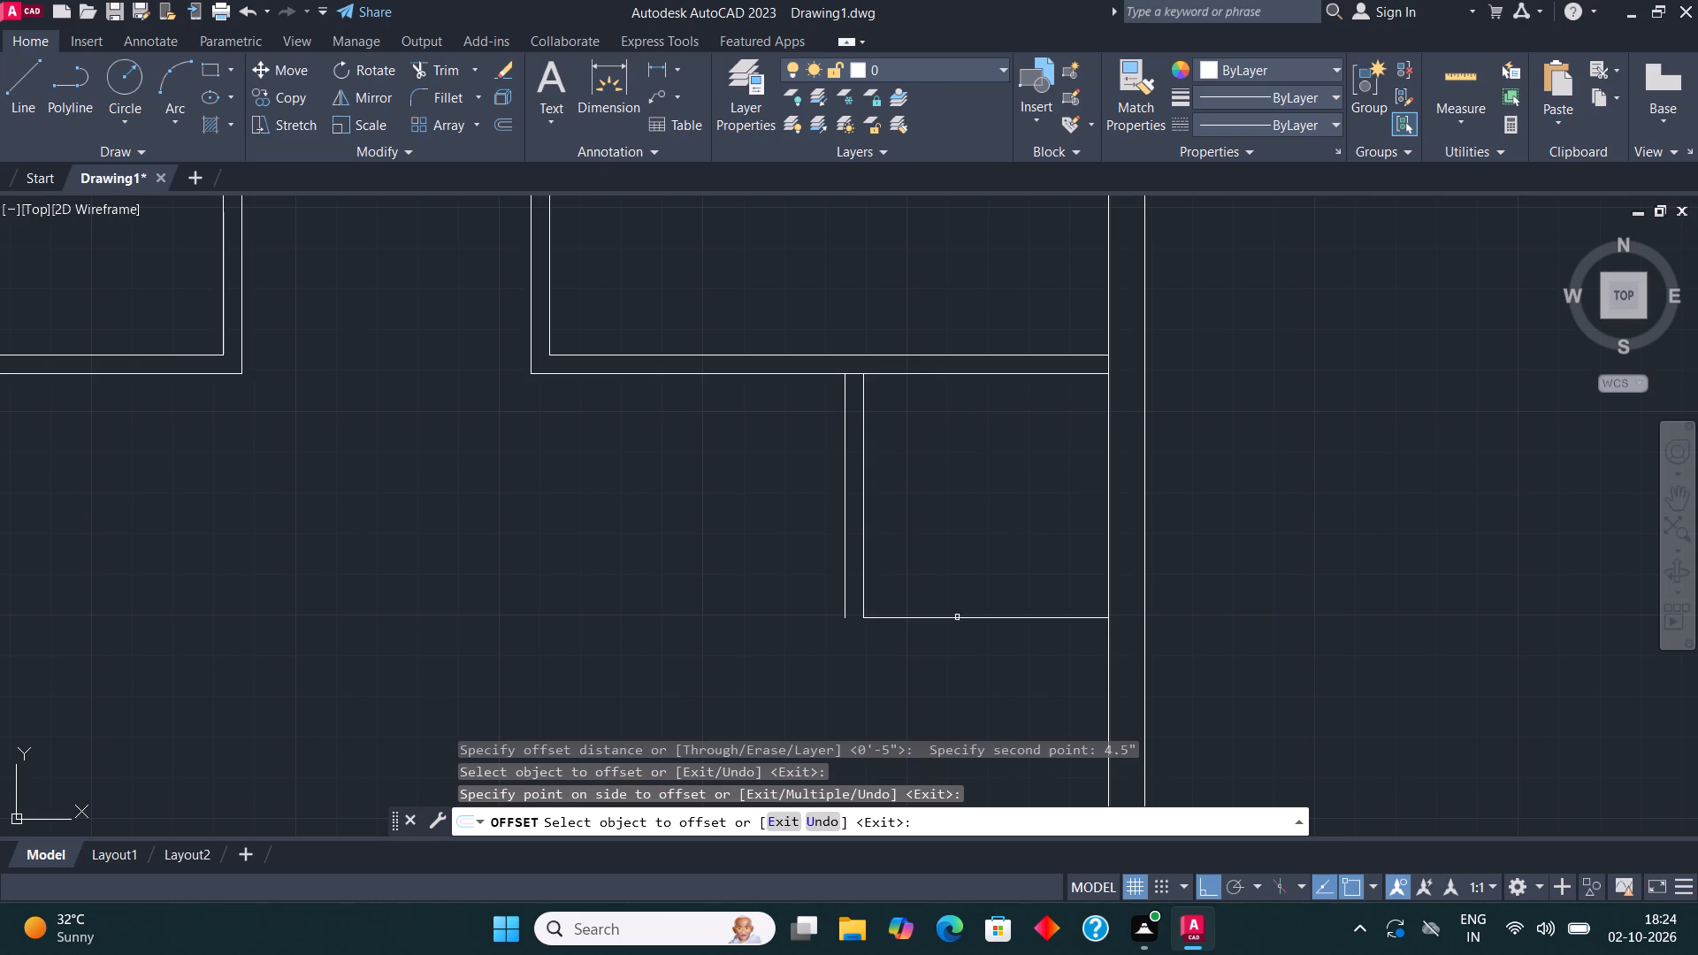
{"action": "left_click", "coordinate": [957, 617]}
{"action": "left_click", "coordinate": [957, 655]}
Fillet the small room's two outer wall lines into a square corner.
{"action": "left_click", "coordinate": [449, 102]}
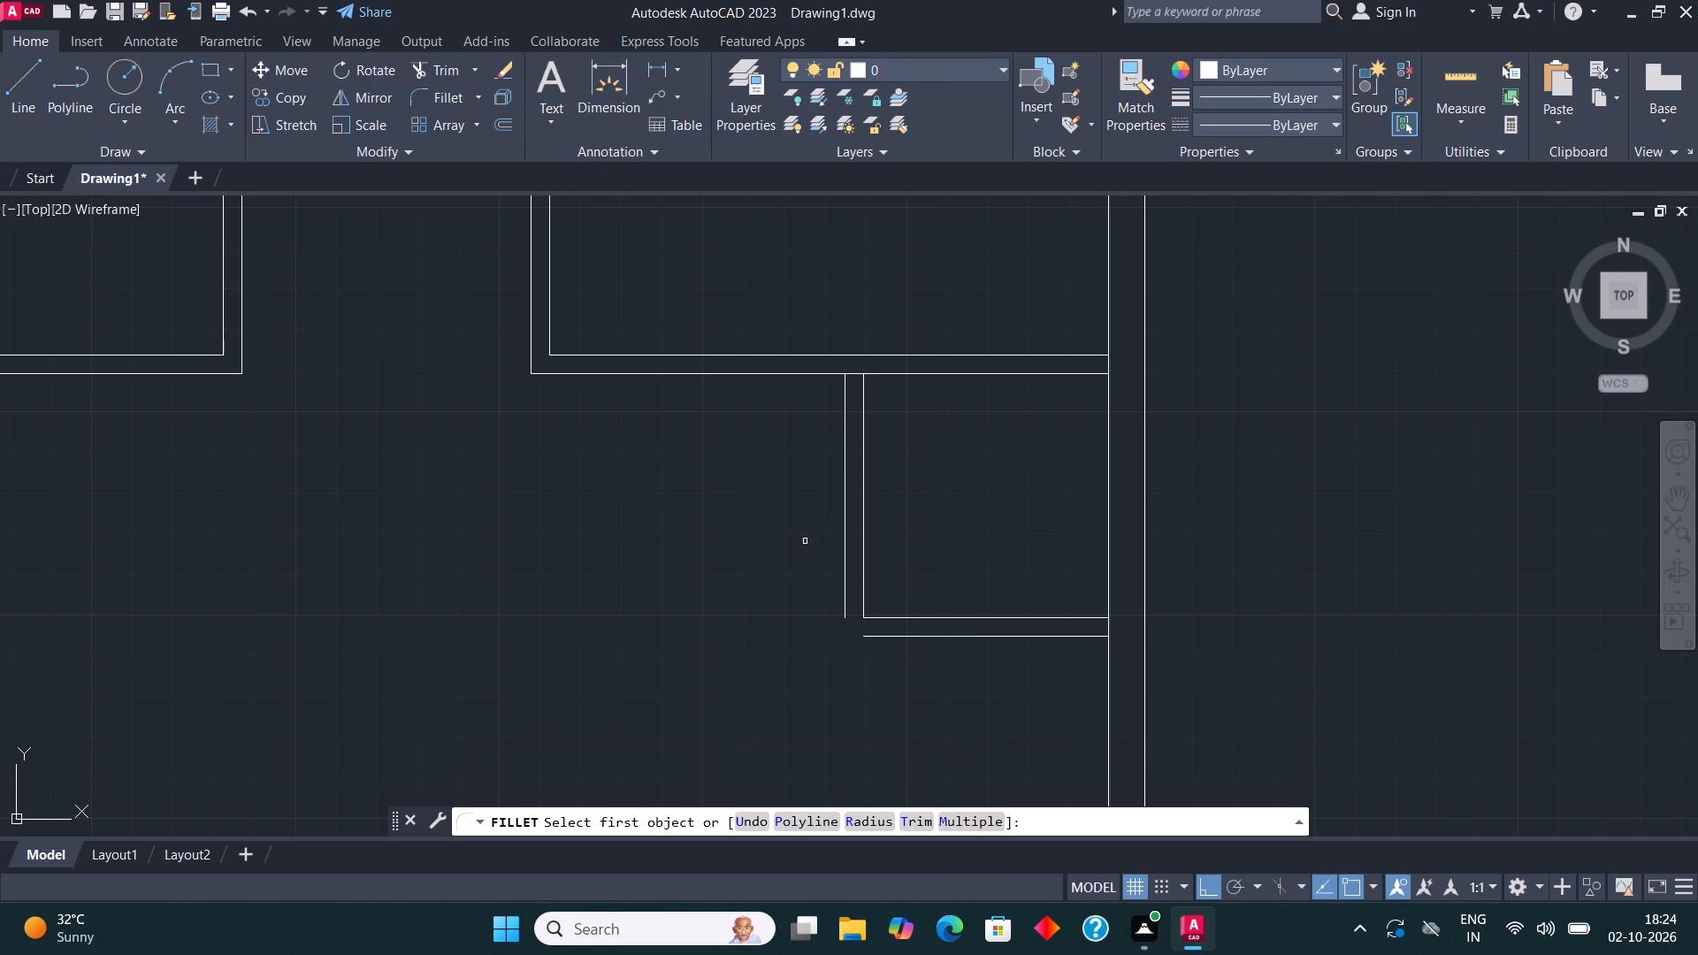
{"action": "left_click", "coordinate": [845, 592]}
{"action": "left_click", "coordinate": [882, 634]}
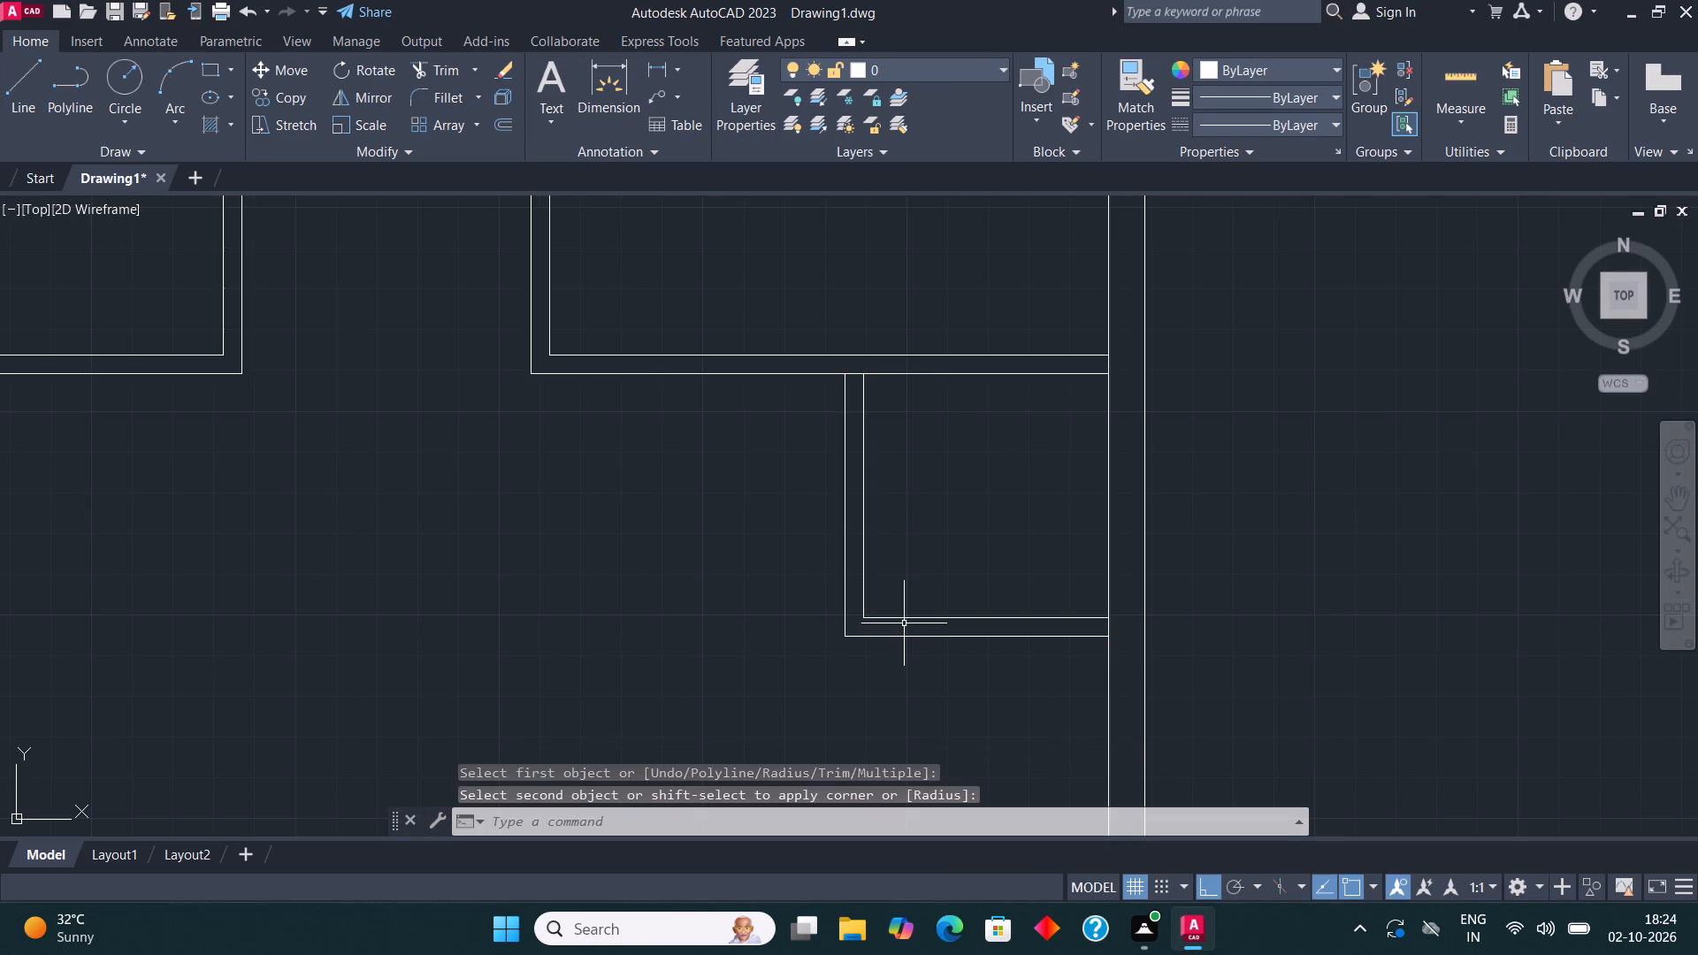
From the small room's lower outer corner at the outer wall, draw lines 7'1" down the wall and 7'1" across into the plan.
{"action": "scroll", "coordinate": [968, 392], "scroll_direction": "down", "scroll_amount": 1}
{"action": "middle_click_drag", "start_coordinate": [1037, 447], "coordinate": [1025, 349]}
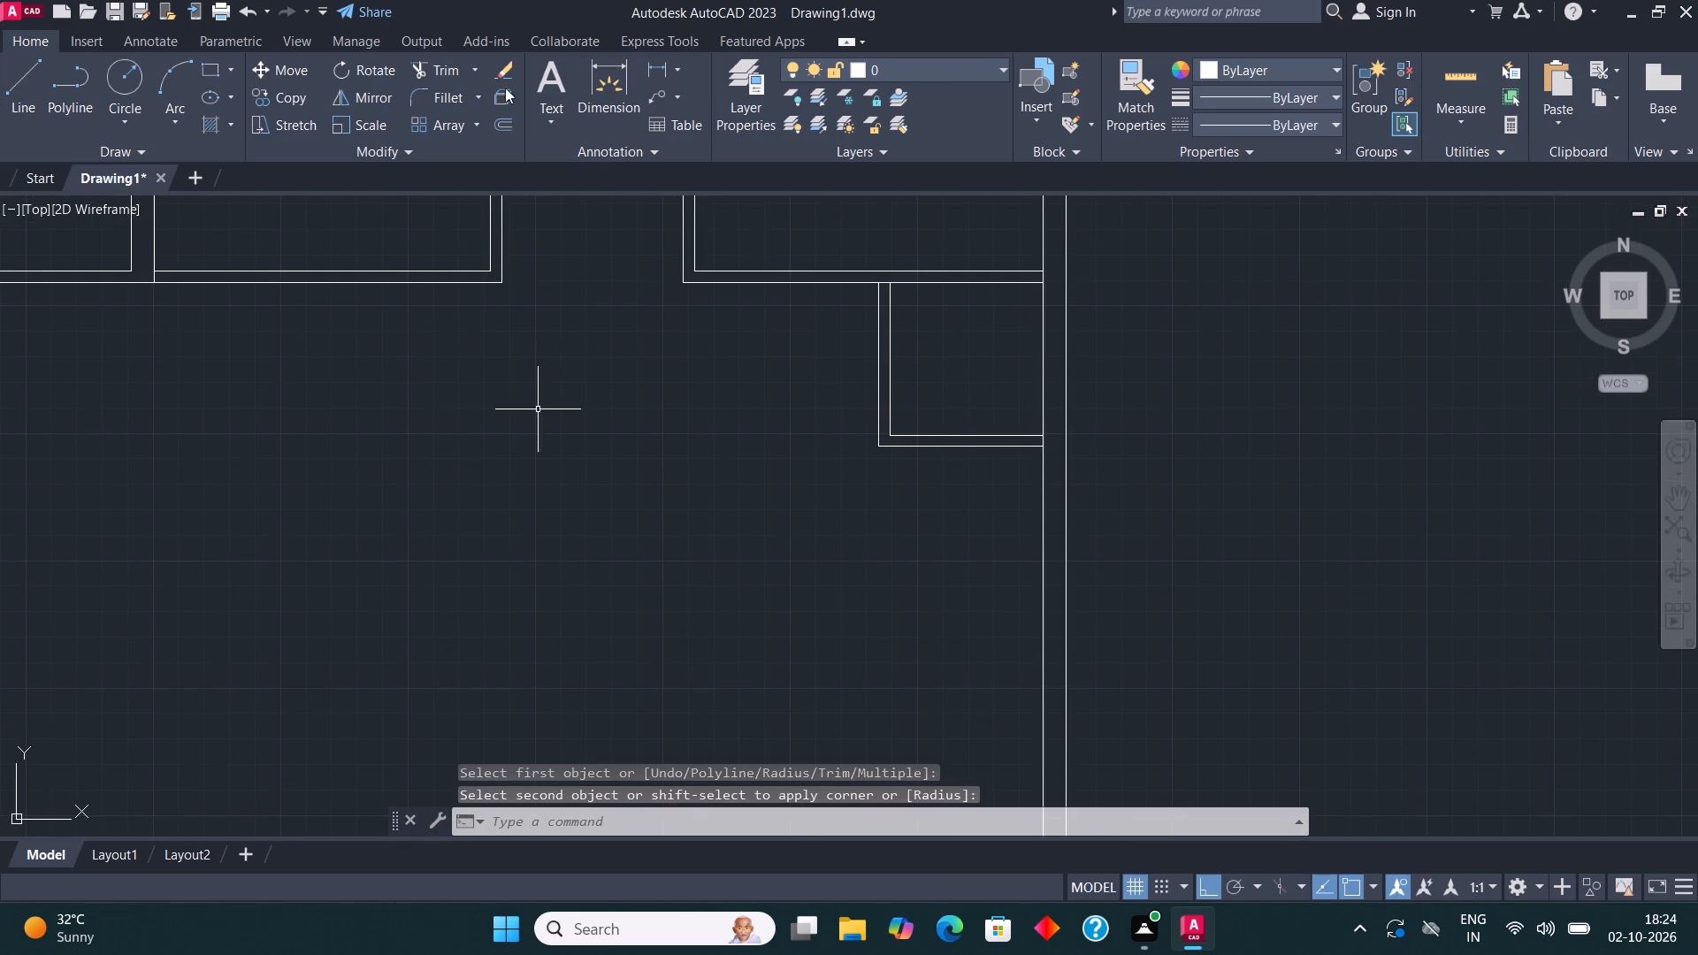
{"action": "left_click", "coordinate": [22, 80]}
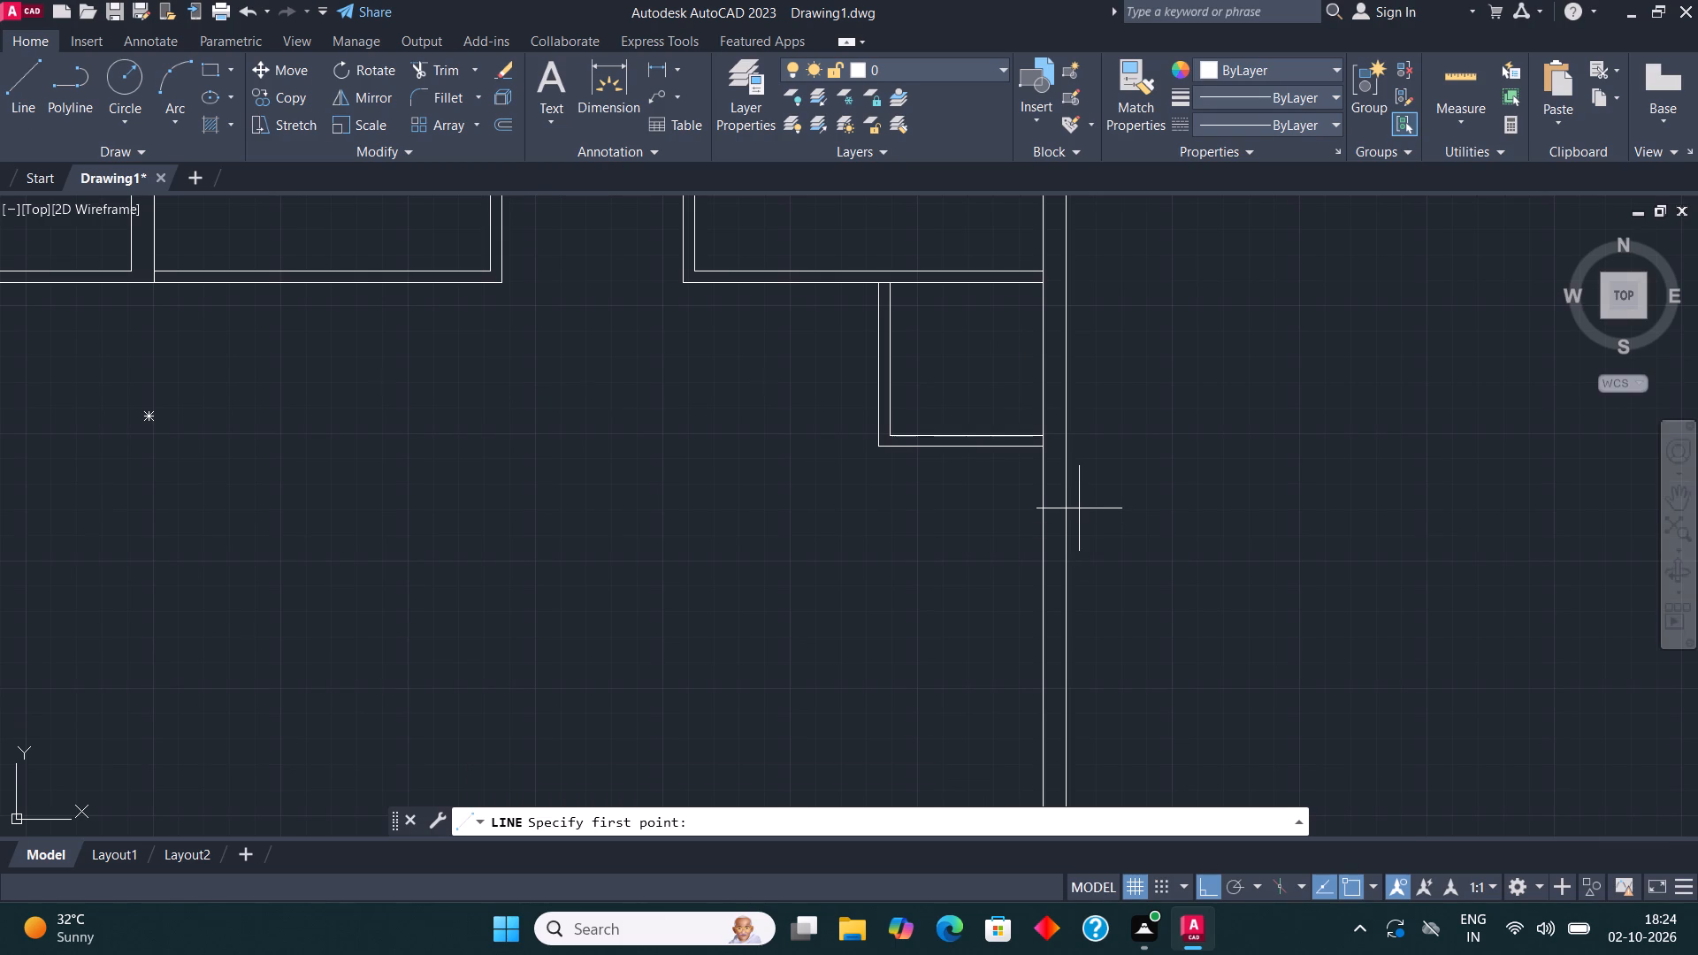
{"action": "left_click", "coordinate": [1036, 449]}
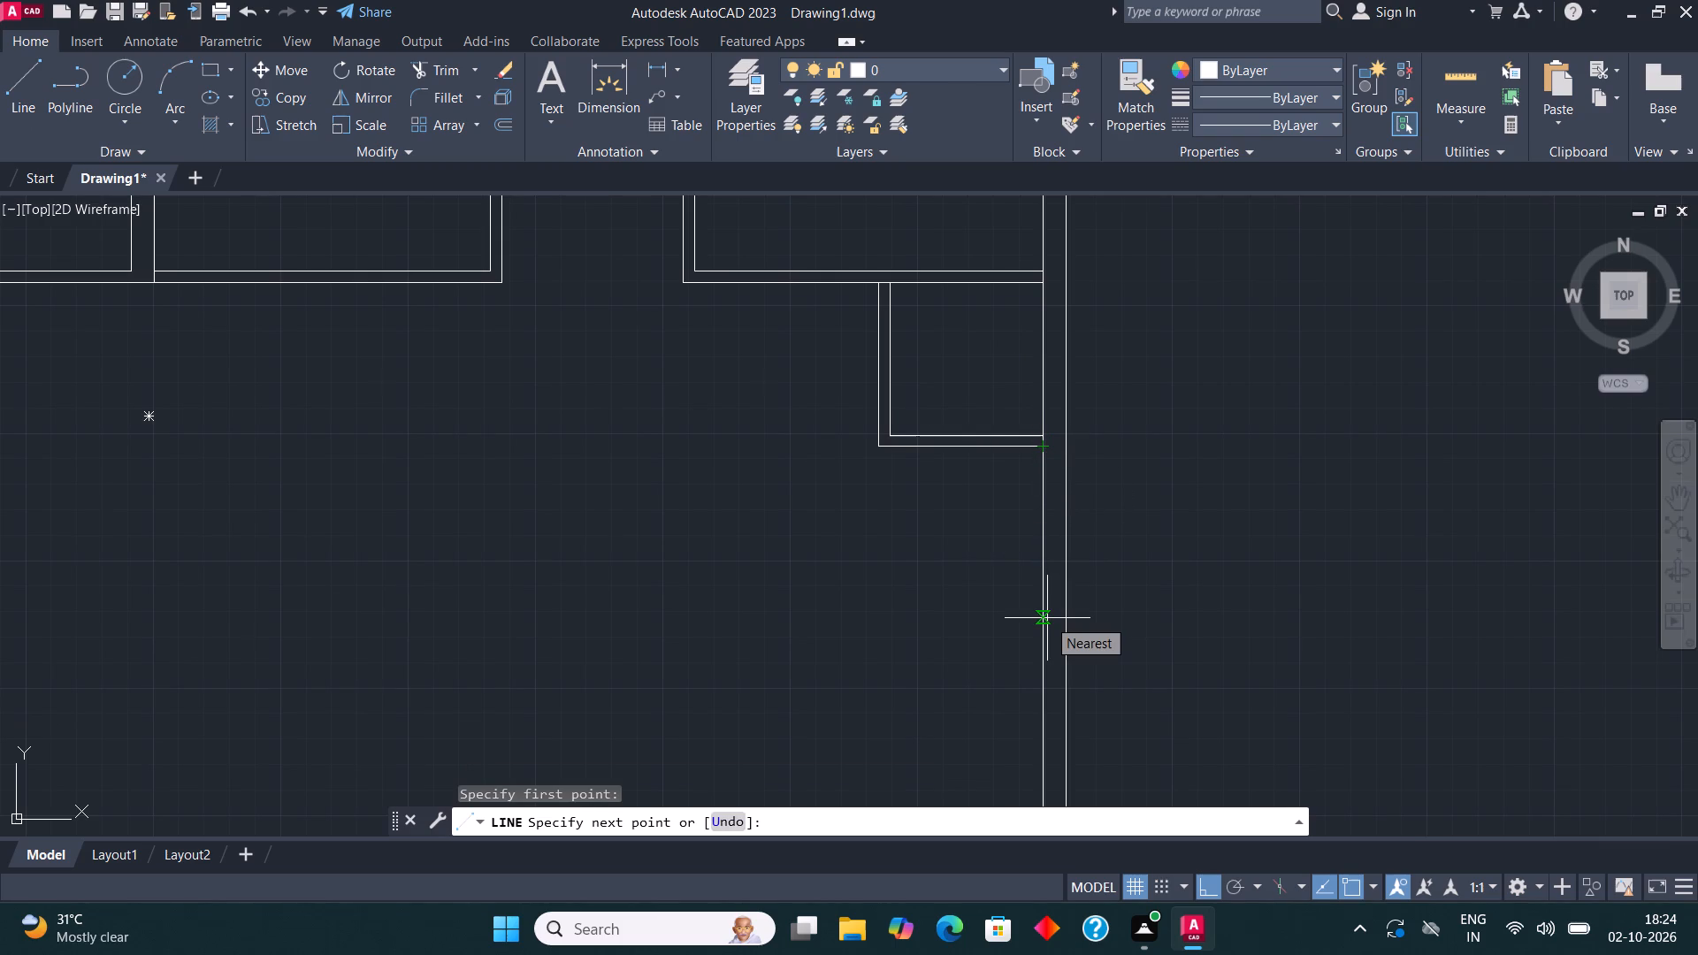
{"action": "type", "text": "7'1\""}
{"action": "key", "text": "Return"}
{"action": "scroll", "coordinate": [1106, 484], "scroll_direction": "down", "scroll_amount": 2}
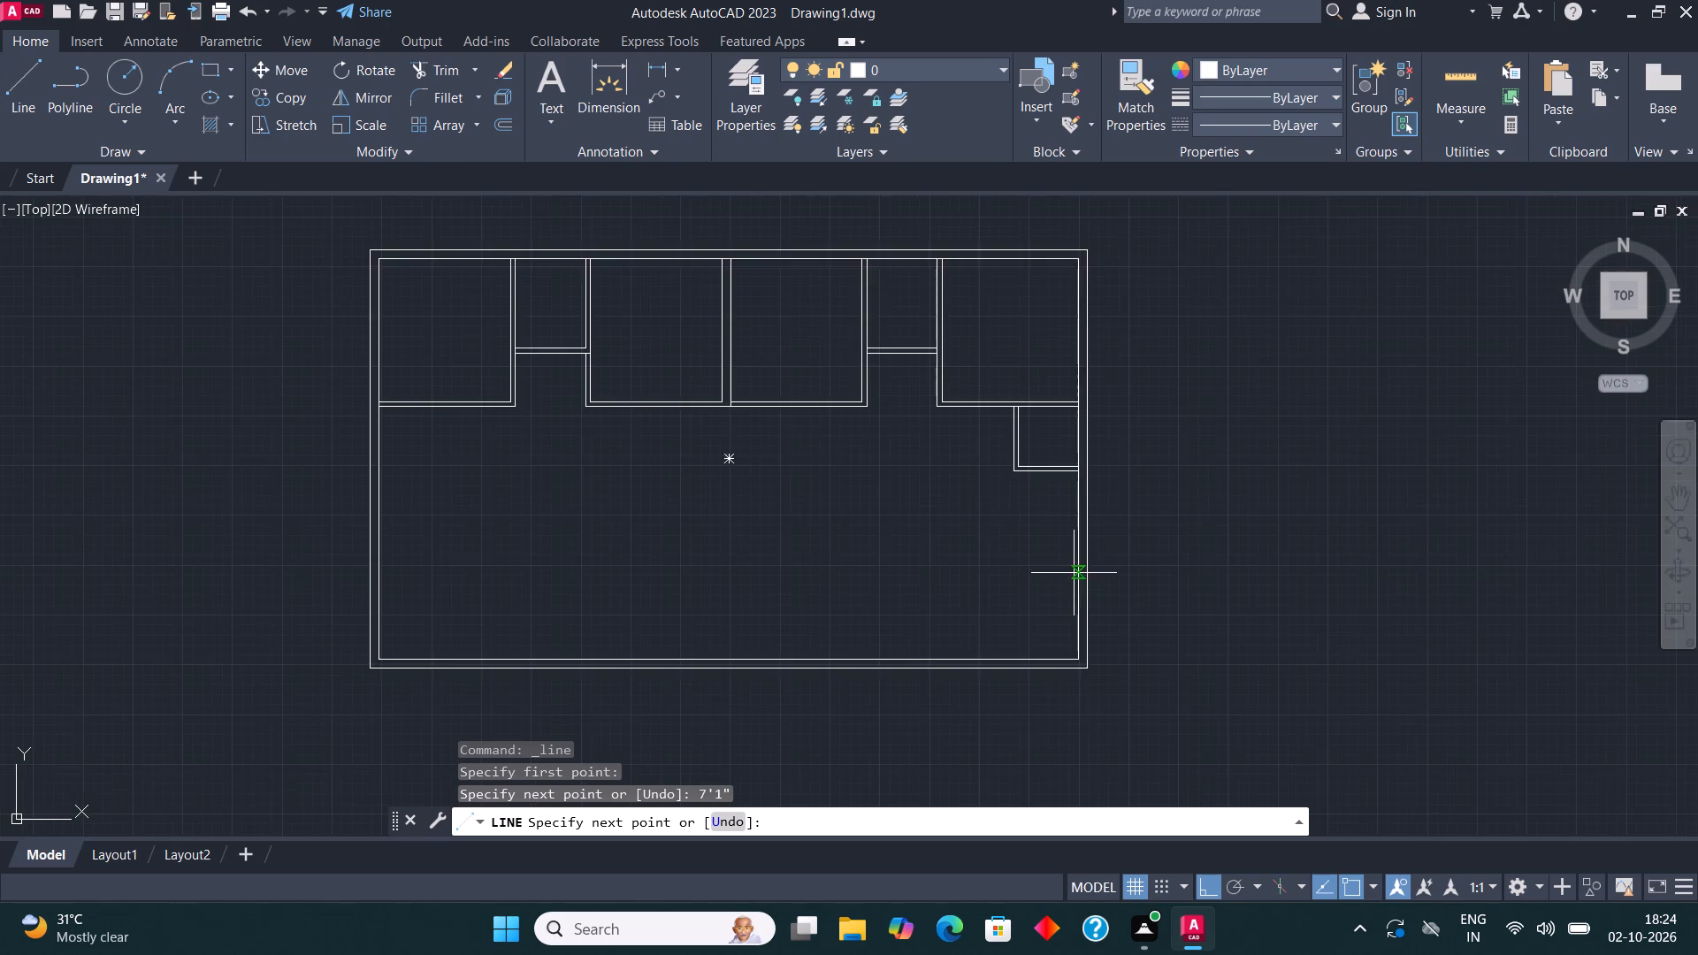
{"action": "scroll", "coordinate": [1059, 583], "scroll_direction": "up", "scroll_amount": 2}
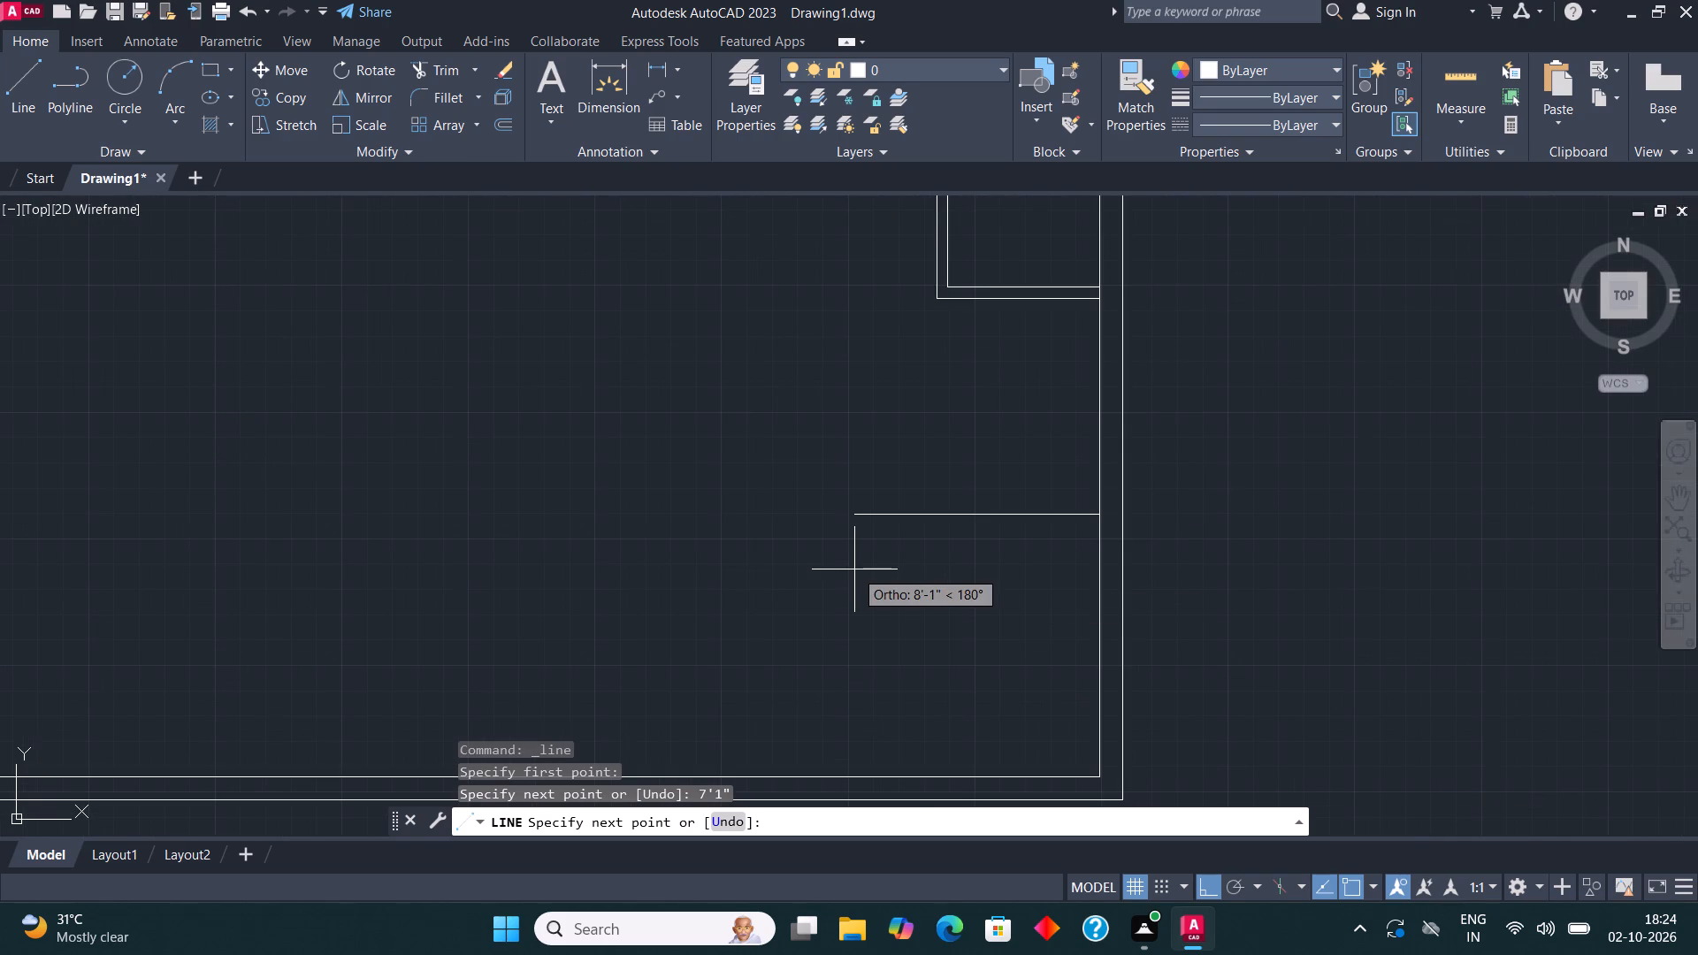
{"action": "type", "text": "7'1\""}
{"action": "key", "text": "Return"}
{"action": "middle_click_drag", "start_coordinate": [860, 557], "coordinate": [861, 612]}
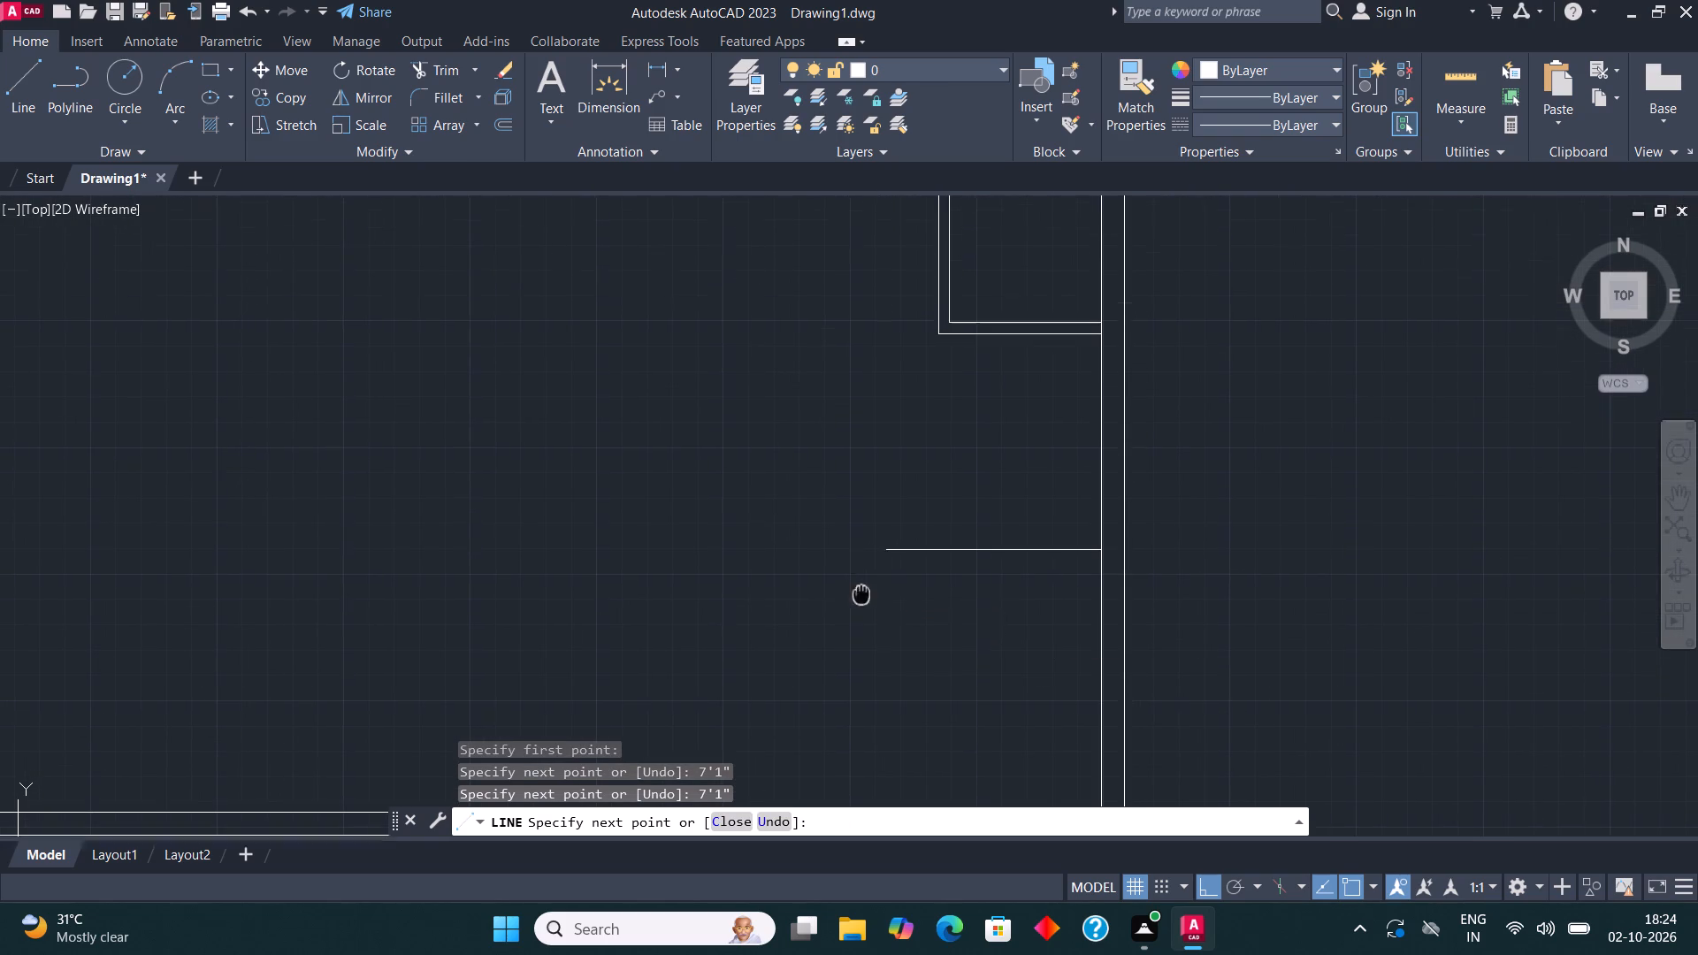
{"action": "middle_click_drag", "start_coordinate": [861, 612], "coordinate": [853, 653]}
{"action": "key", "text": "Escape"}
{"action": "middle_click_drag", "start_coordinate": [1049, 634], "coordinate": [979, 595]}
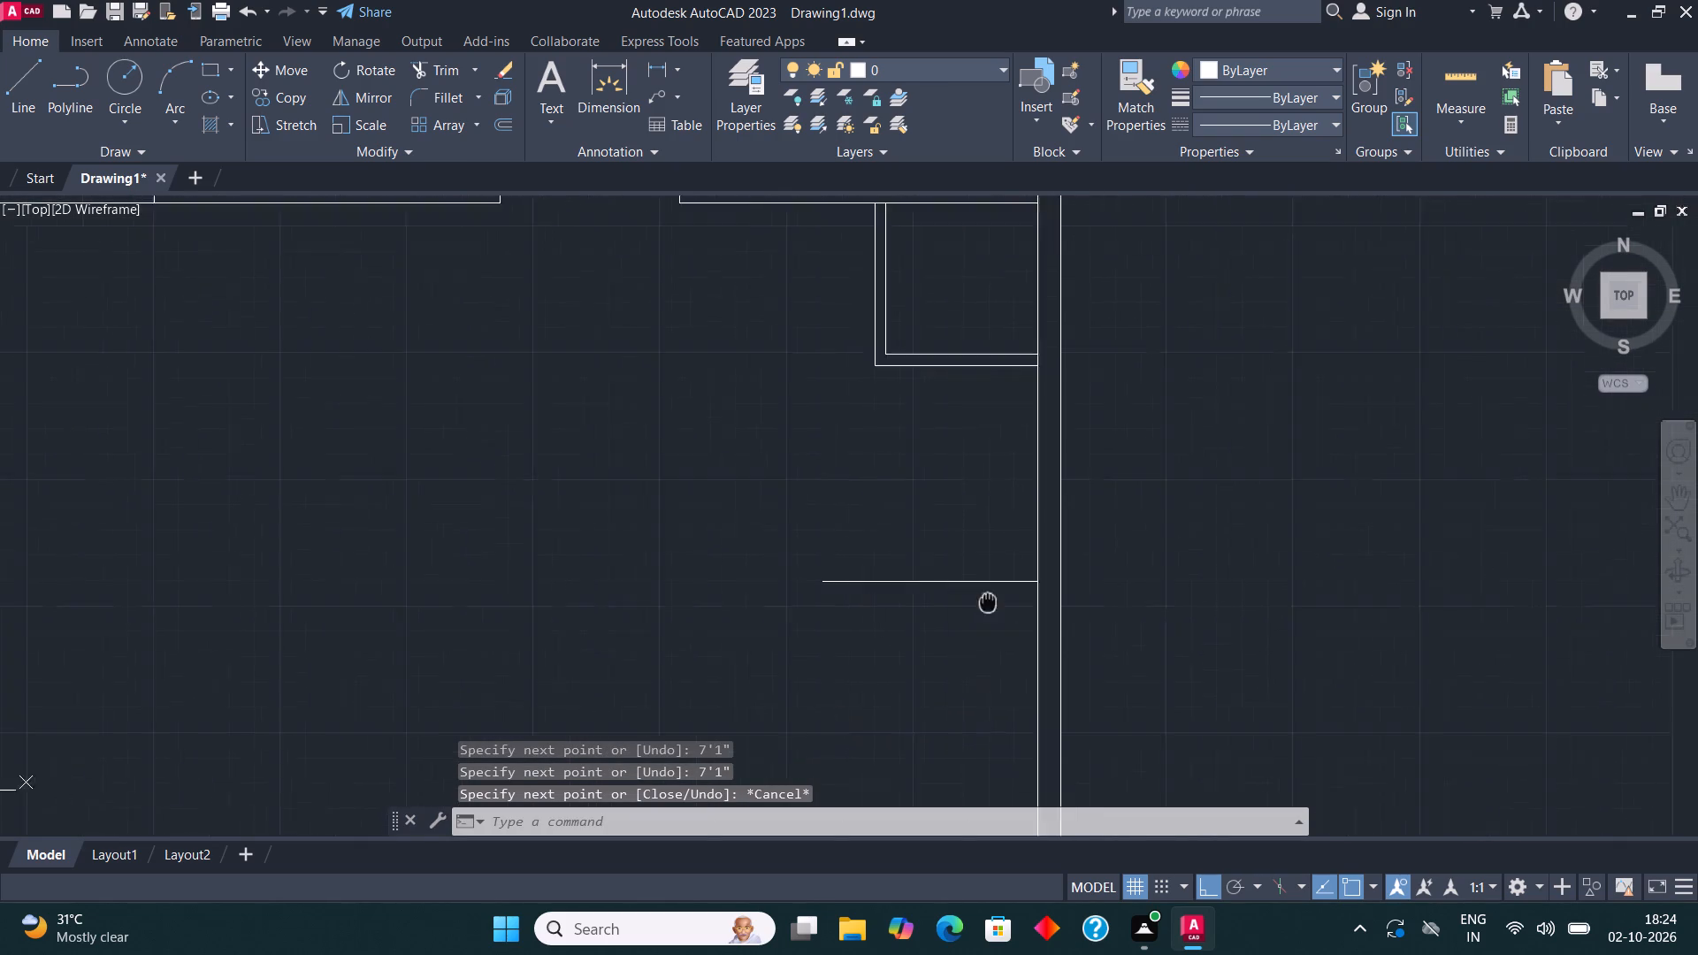
{"action": "middle_click_drag", "start_coordinate": [979, 595], "coordinate": [960, 582]}
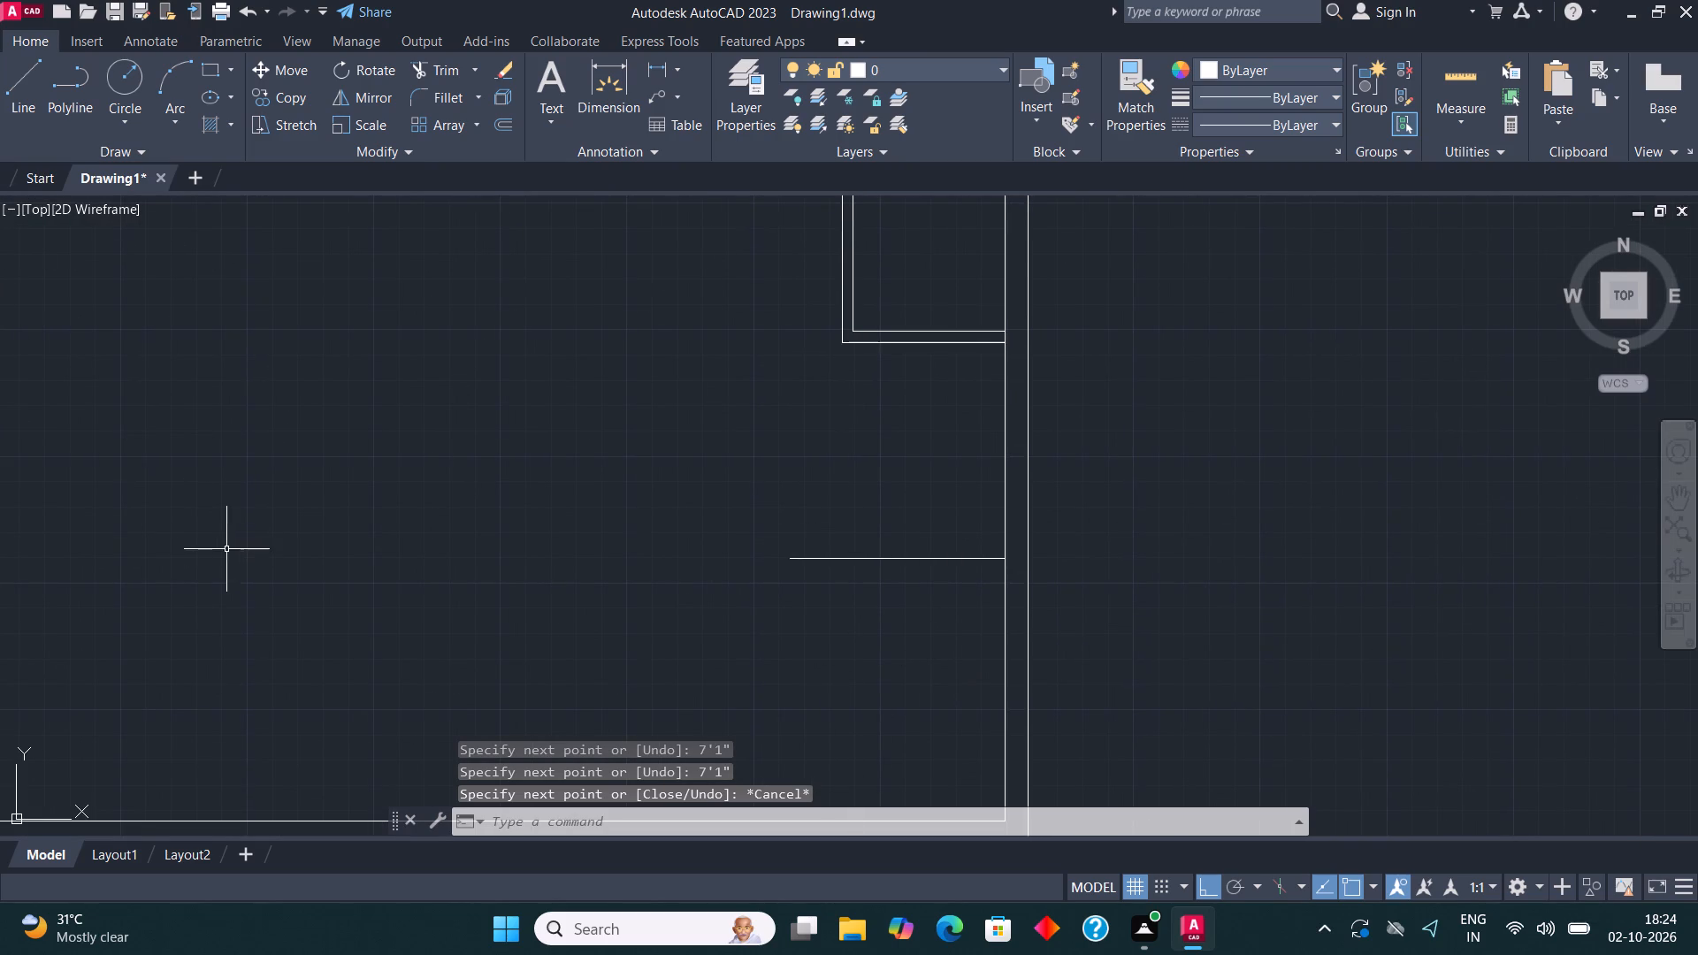
Draw a vertical line from the free end of the 7'1" line down to the lower outer wall's inner line.
{"action": "left_click", "coordinate": [39, 94]}
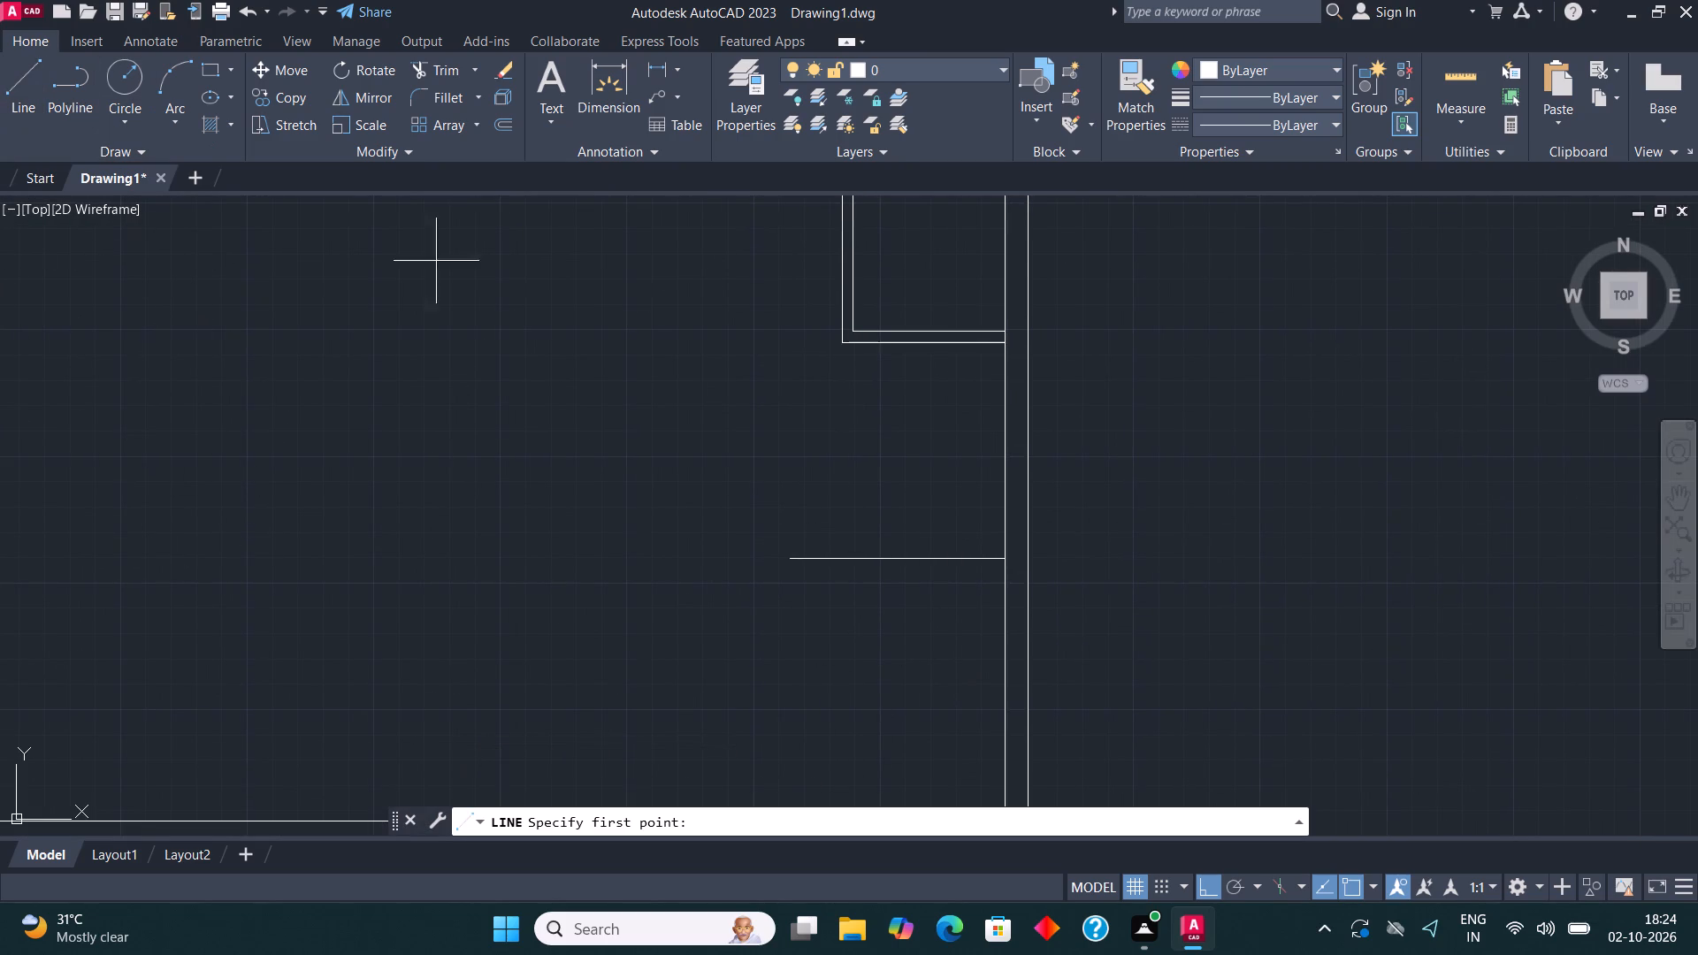
{"action": "left_click", "coordinate": [787, 560]}
{"action": "scroll", "coordinate": [820, 430], "scroll_direction": "down", "scroll_amount": 2}
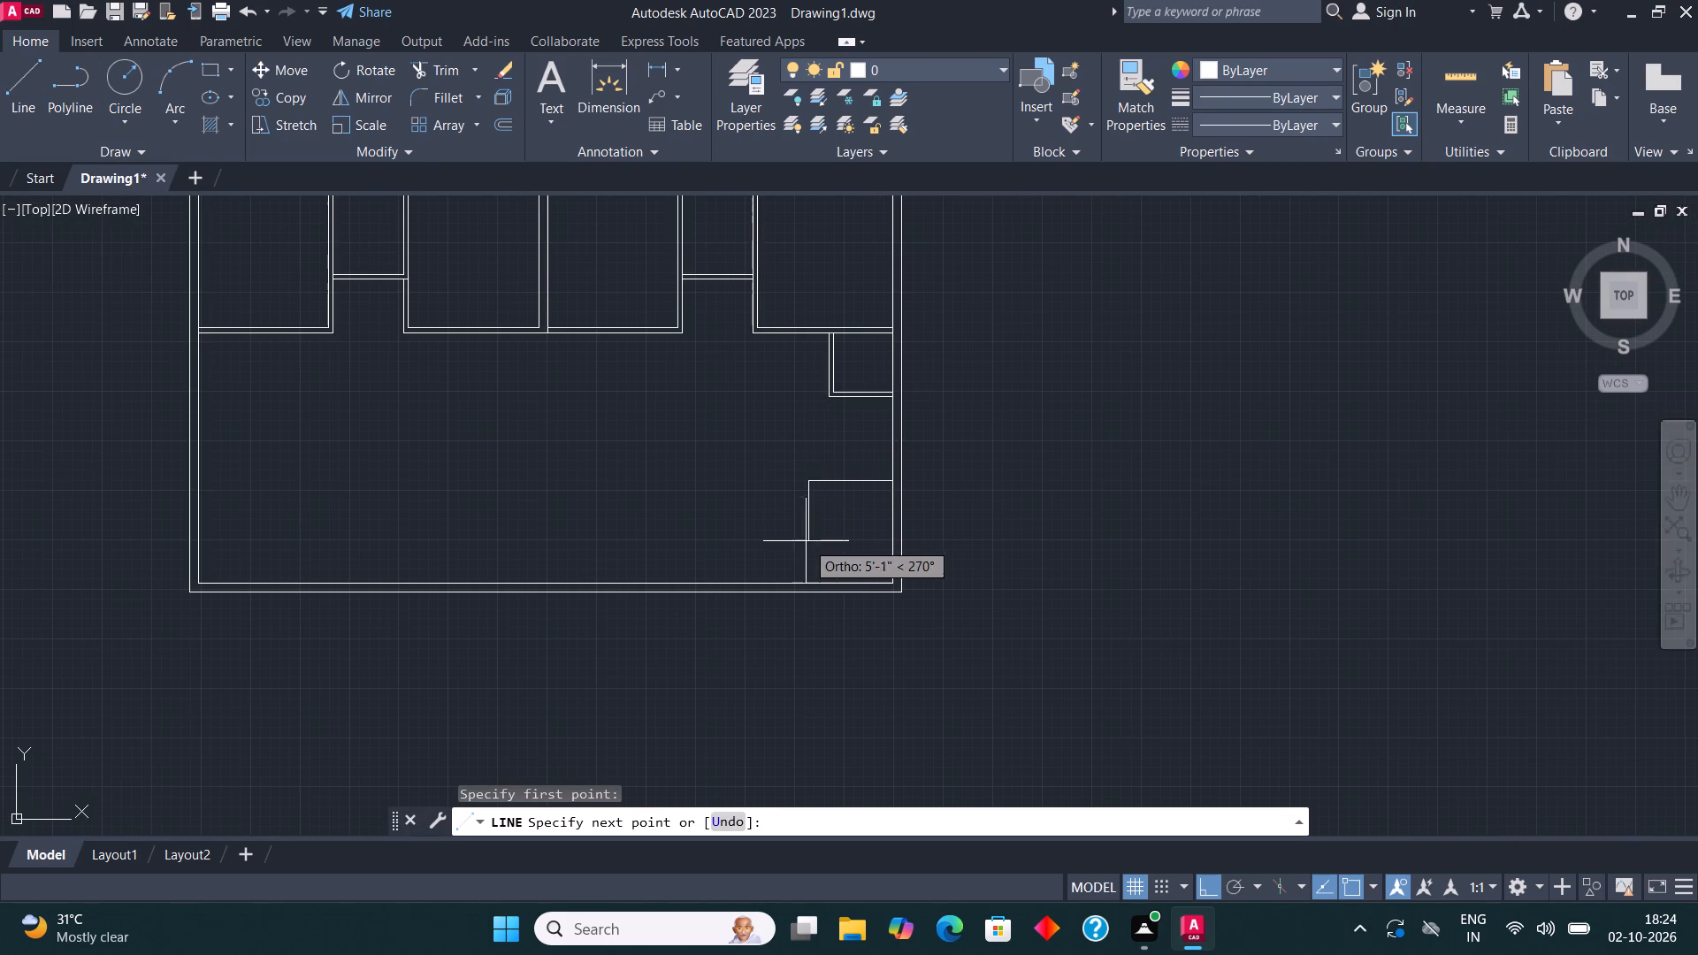
{"action": "middle_click_drag", "start_coordinate": [810, 587], "coordinate": [830, 677]}
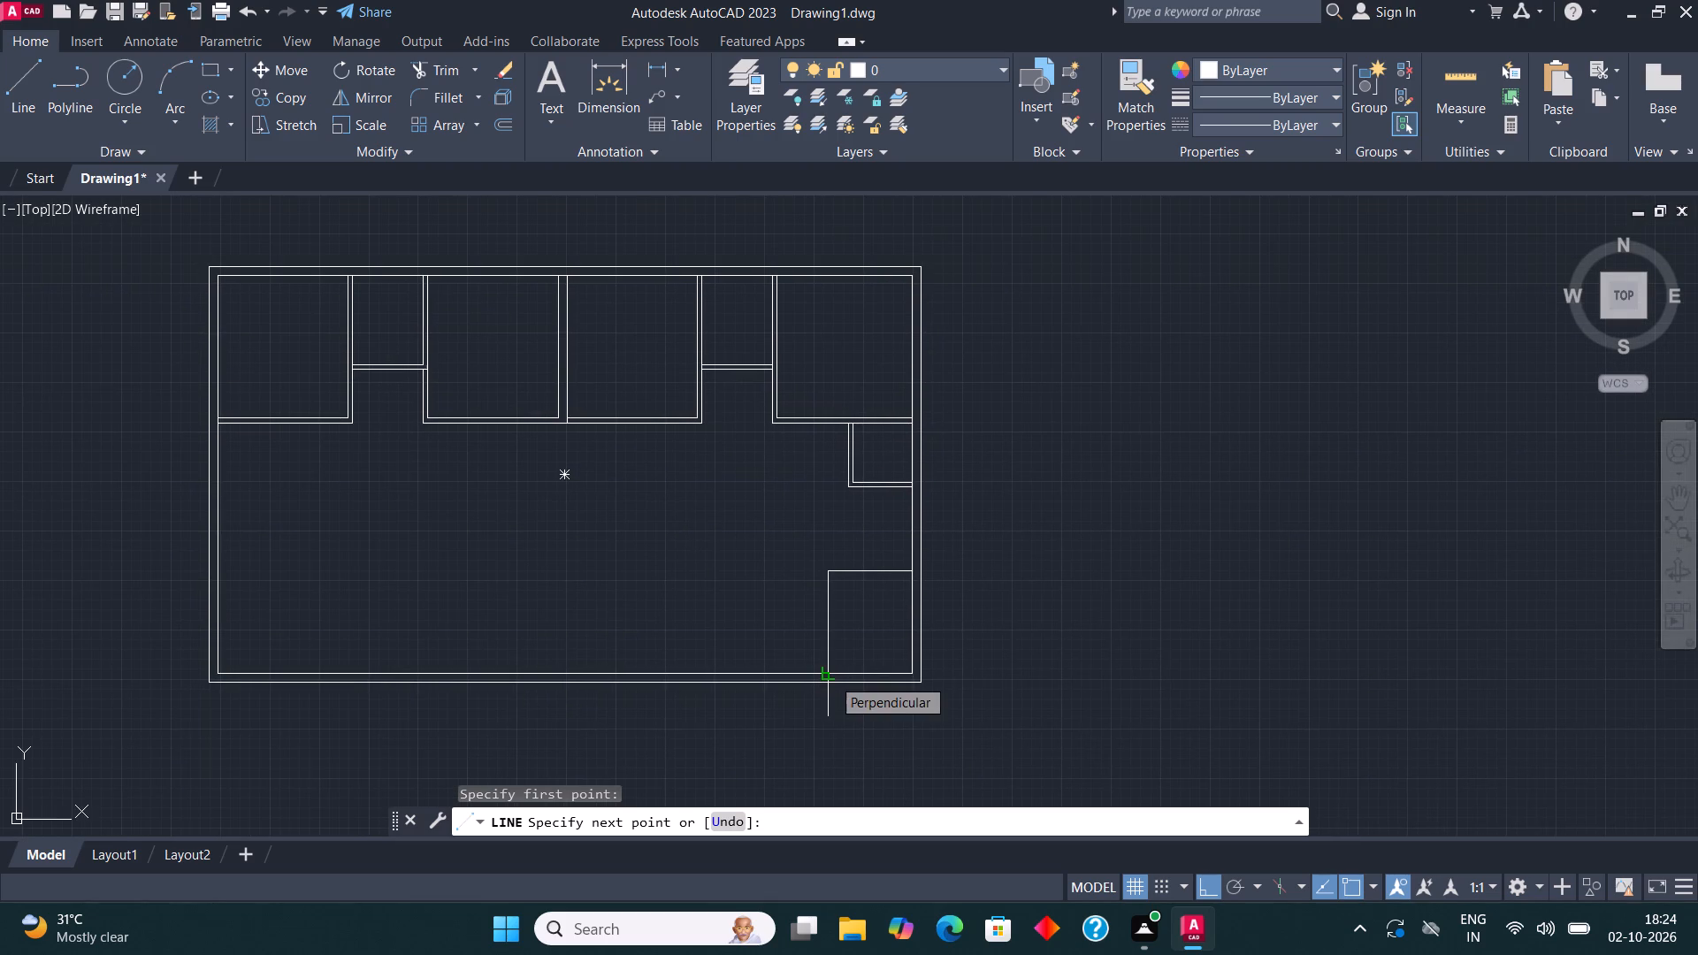
{"action": "left_click", "coordinate": [831, 677]}
{"action": "key", "text": "Escape"}
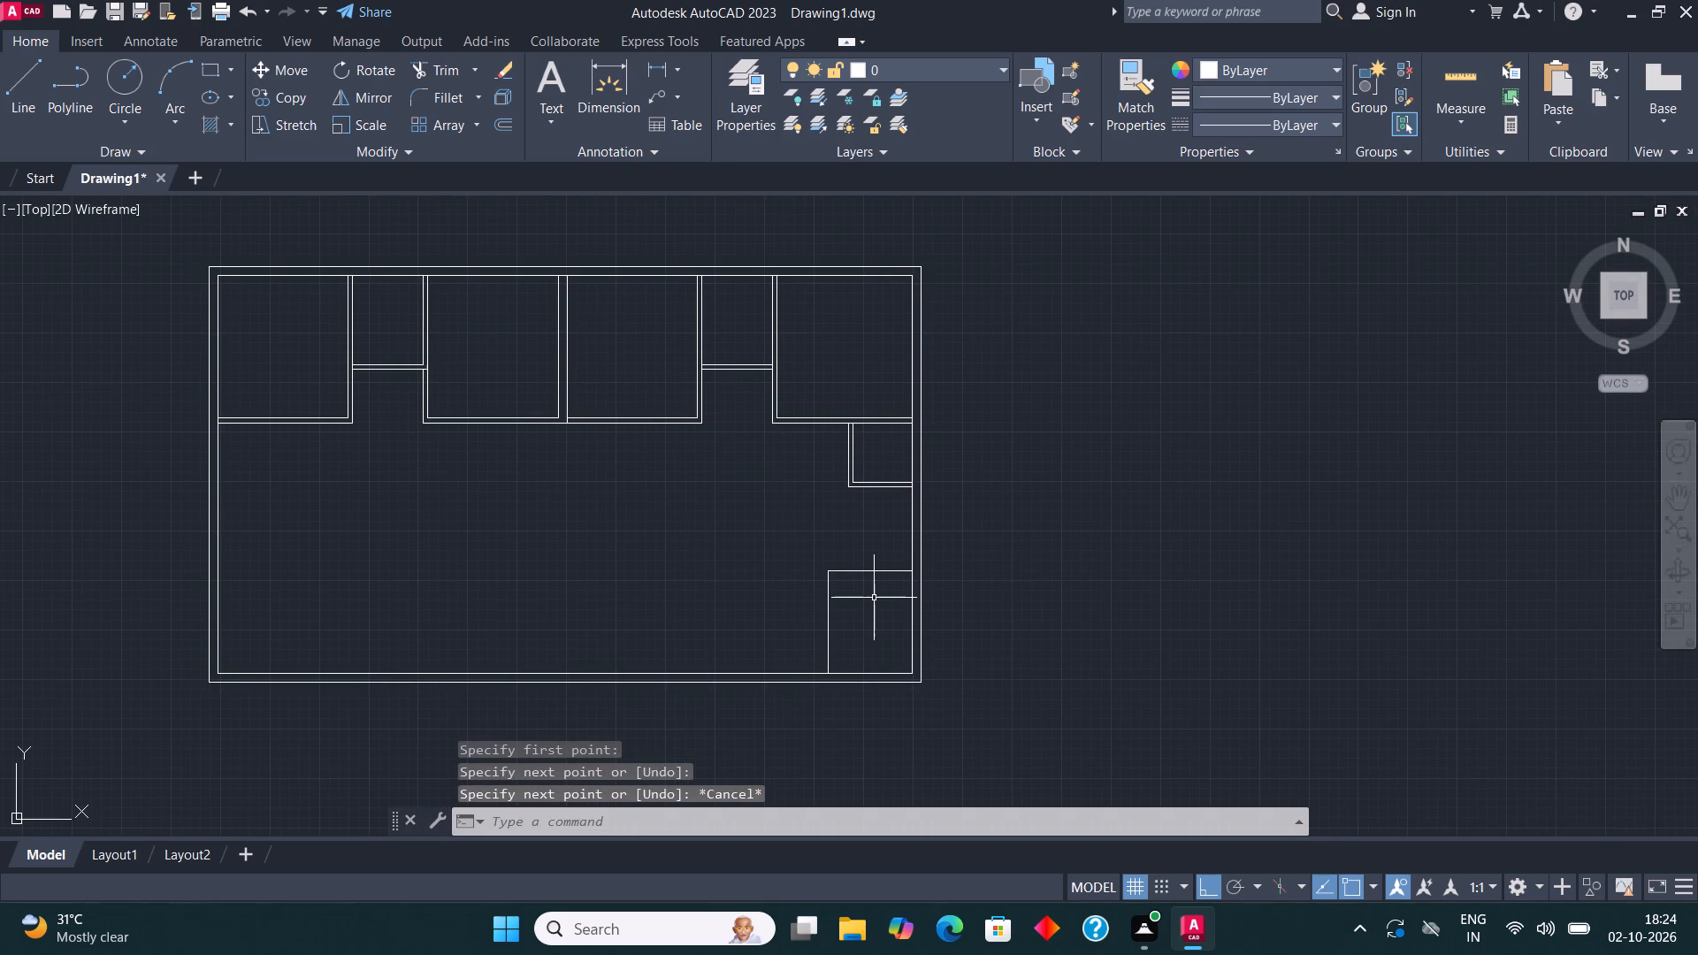
Offset the corner room's horizontal and vertical lines 4.5" outward.
{"action": "middle_click_drag", "start_coordinate": [770, 523], "coordinate": [672, 551]}
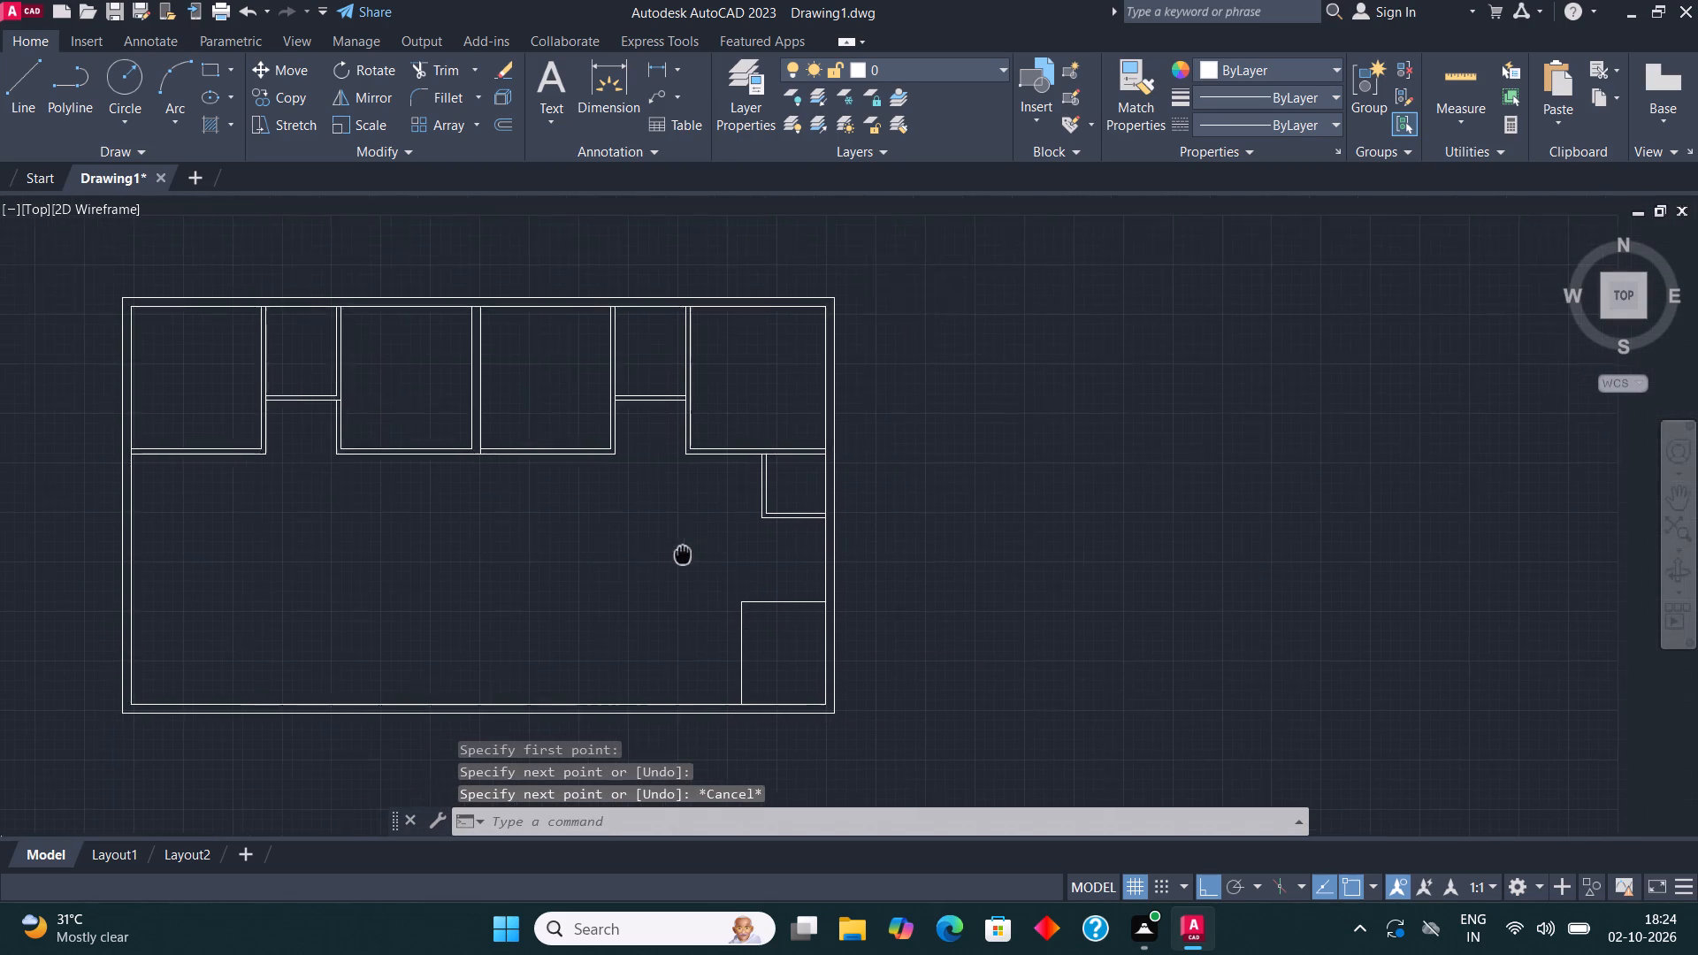
{"action": "middle_click_drag", "start_coordinate": [672, 551], "coordinate": [608, 534]}
{"action": "scroll", "coordinate": [685, 617], "scroll_direction": "up", "scroll_amount": 1}
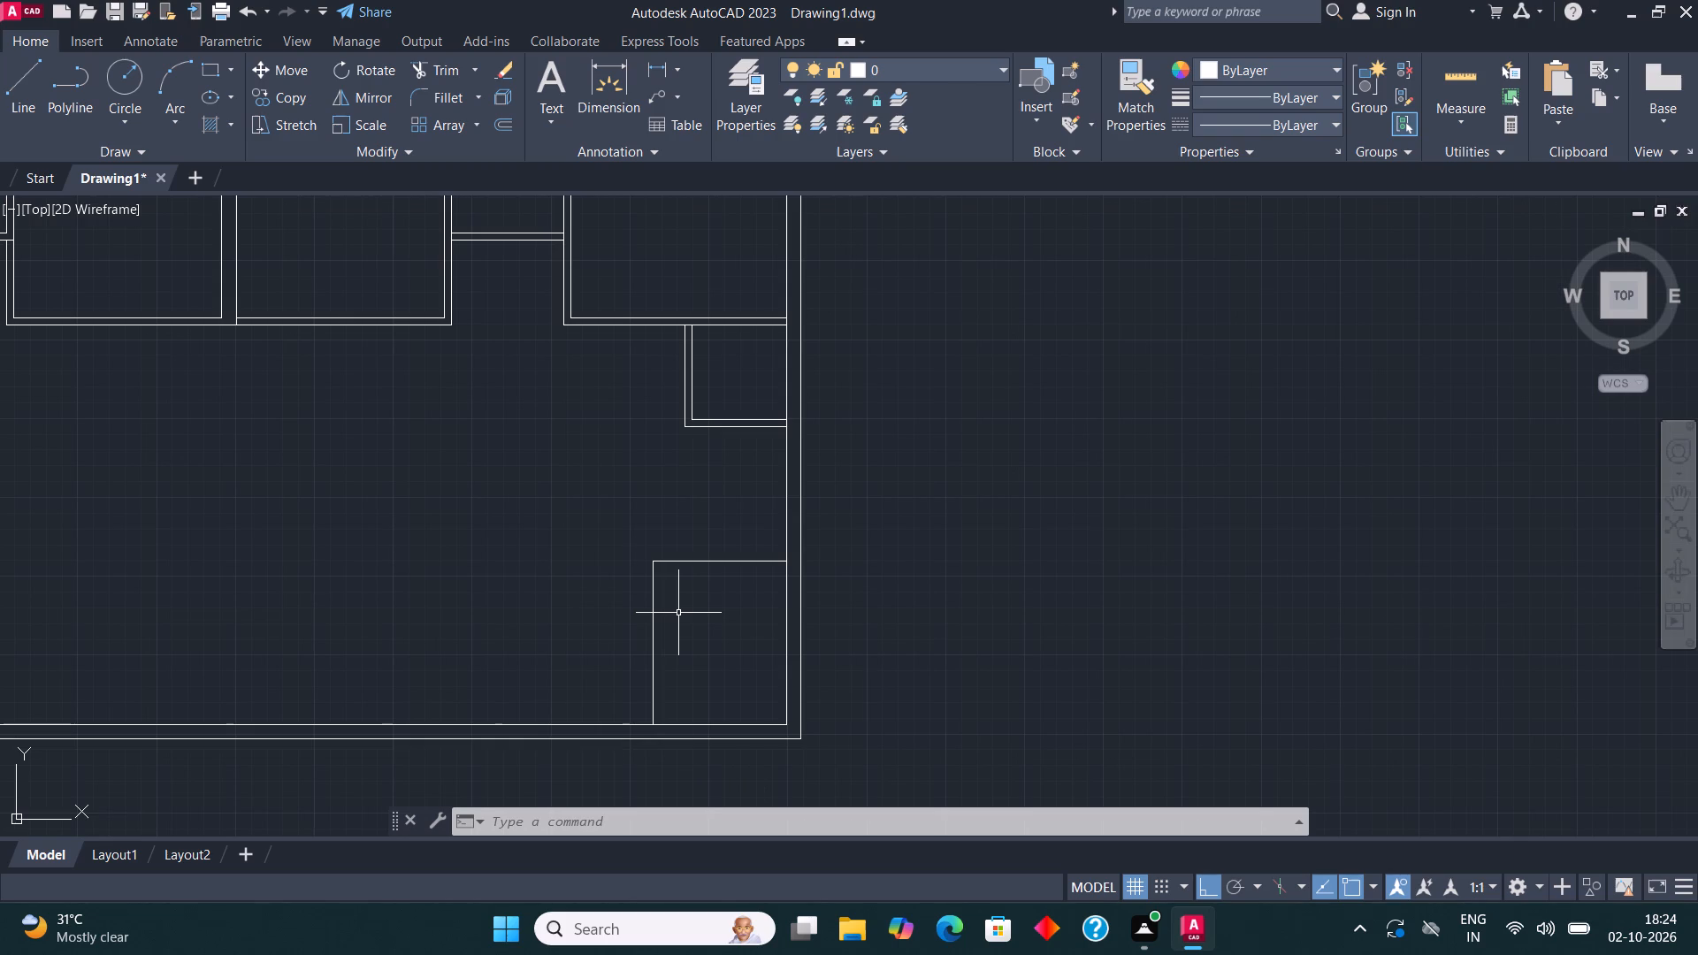
{"action": "left_click", "coordinate": [678, 613]}
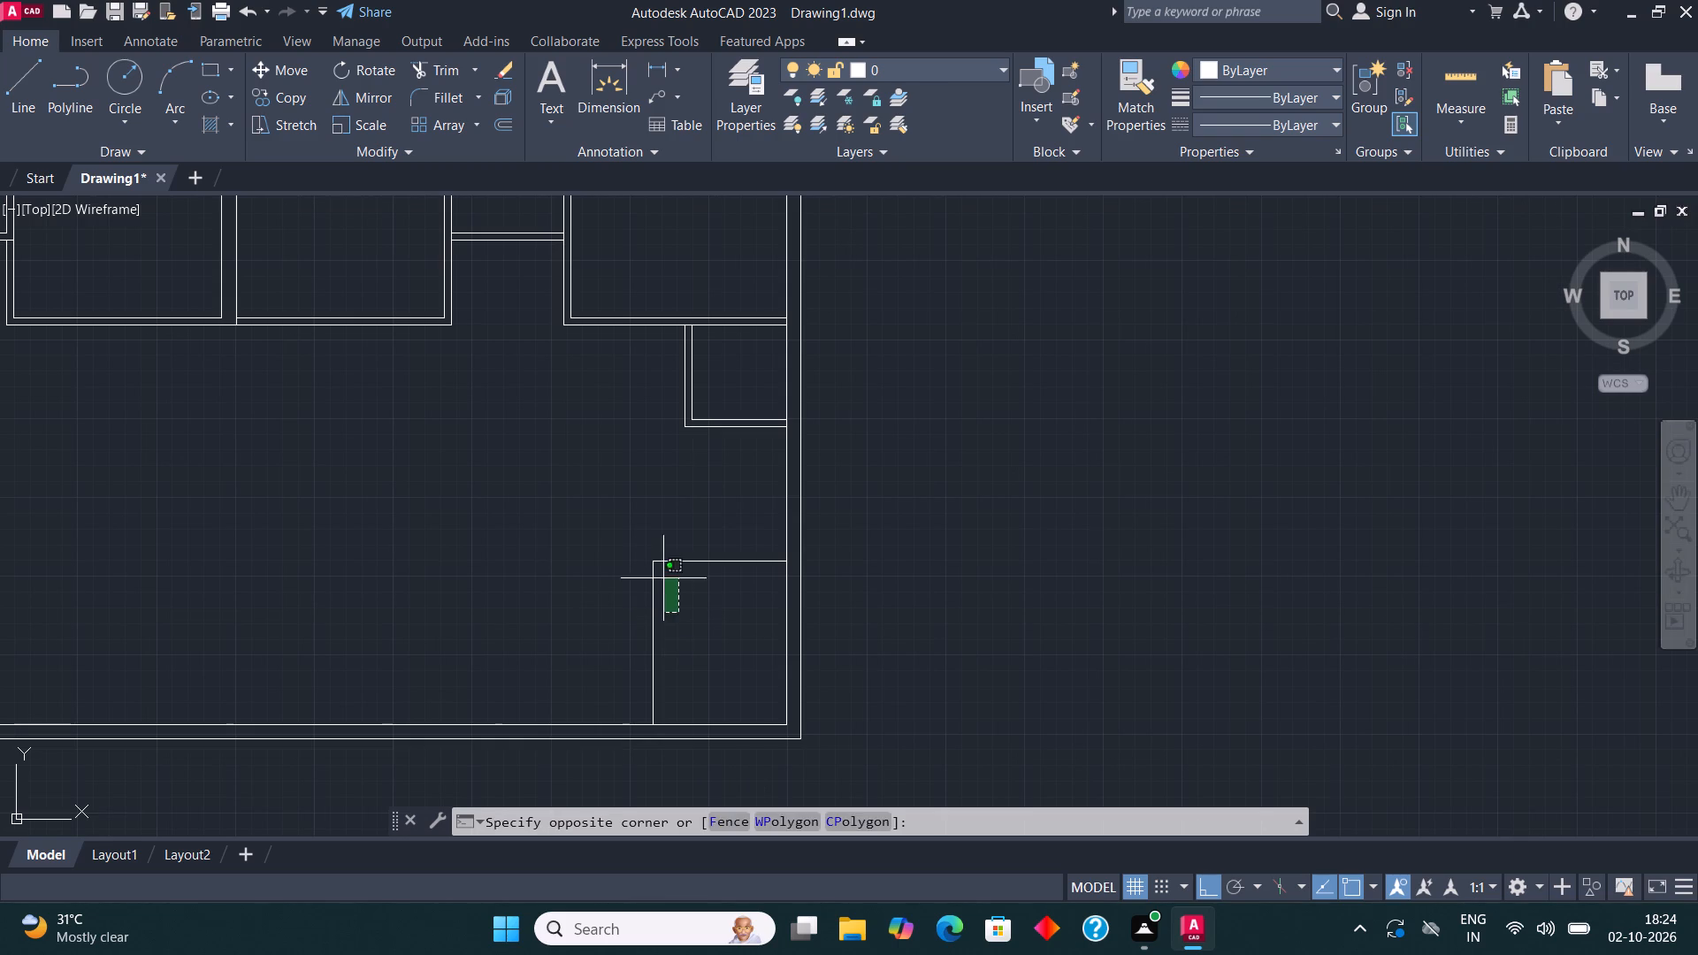
{"action": "left_click", "coordinate": [636, 554]}
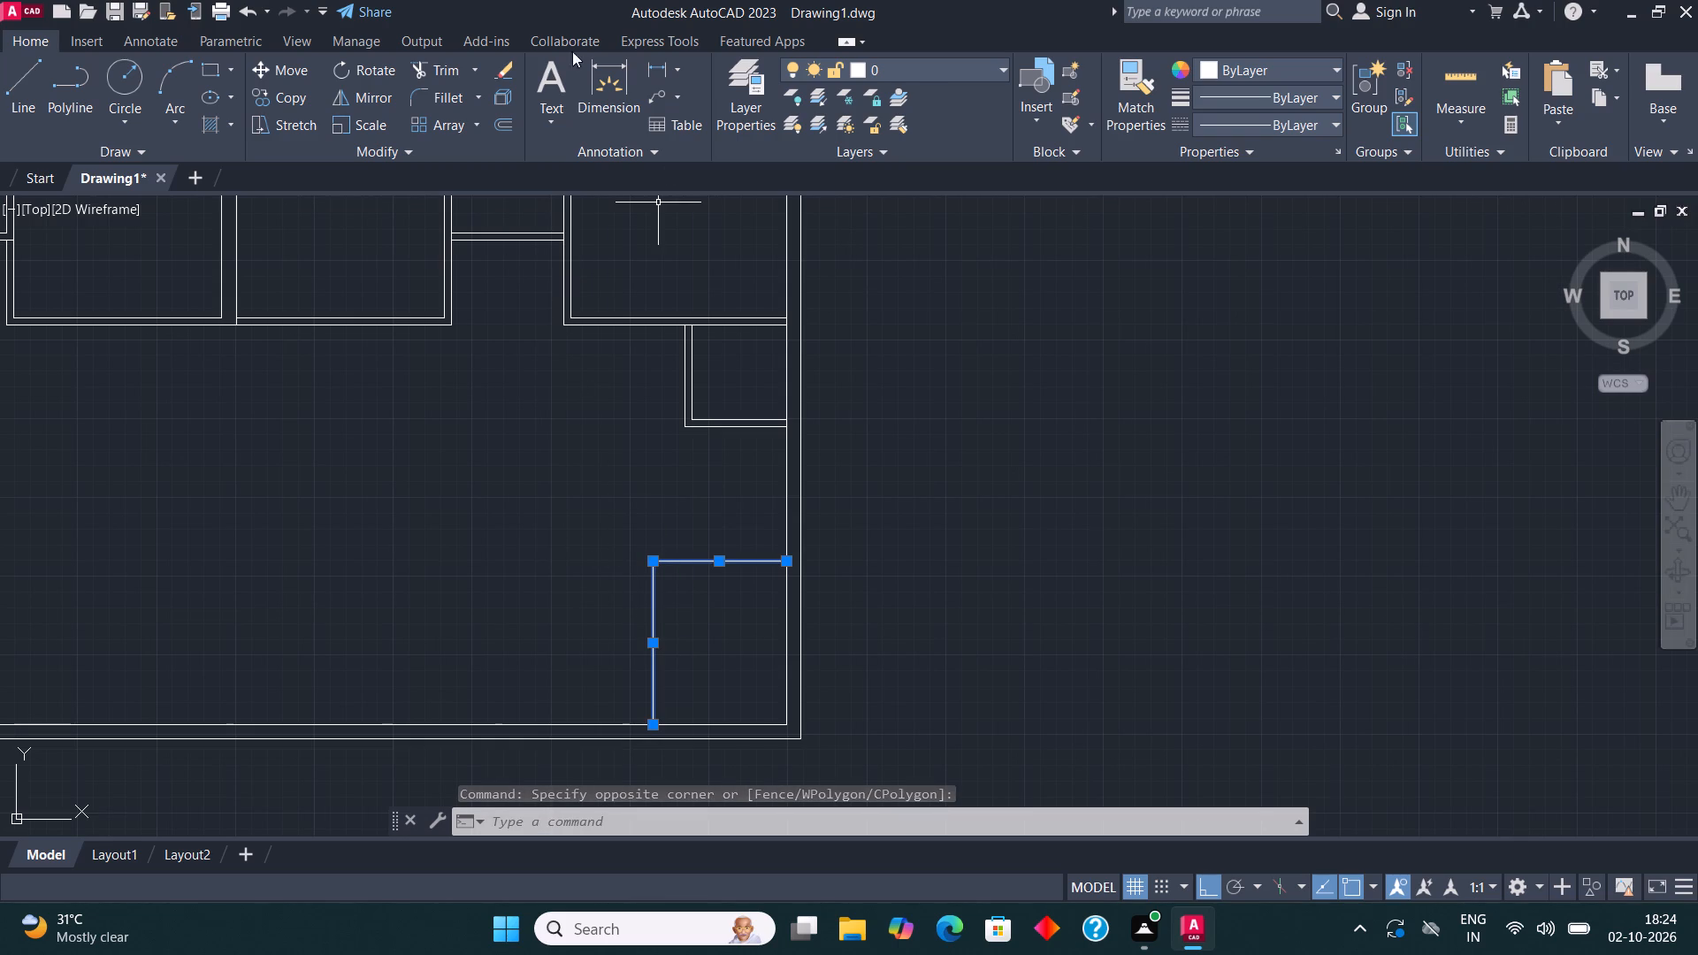
{"action": "left_click", "coordinate": [509, 117]}
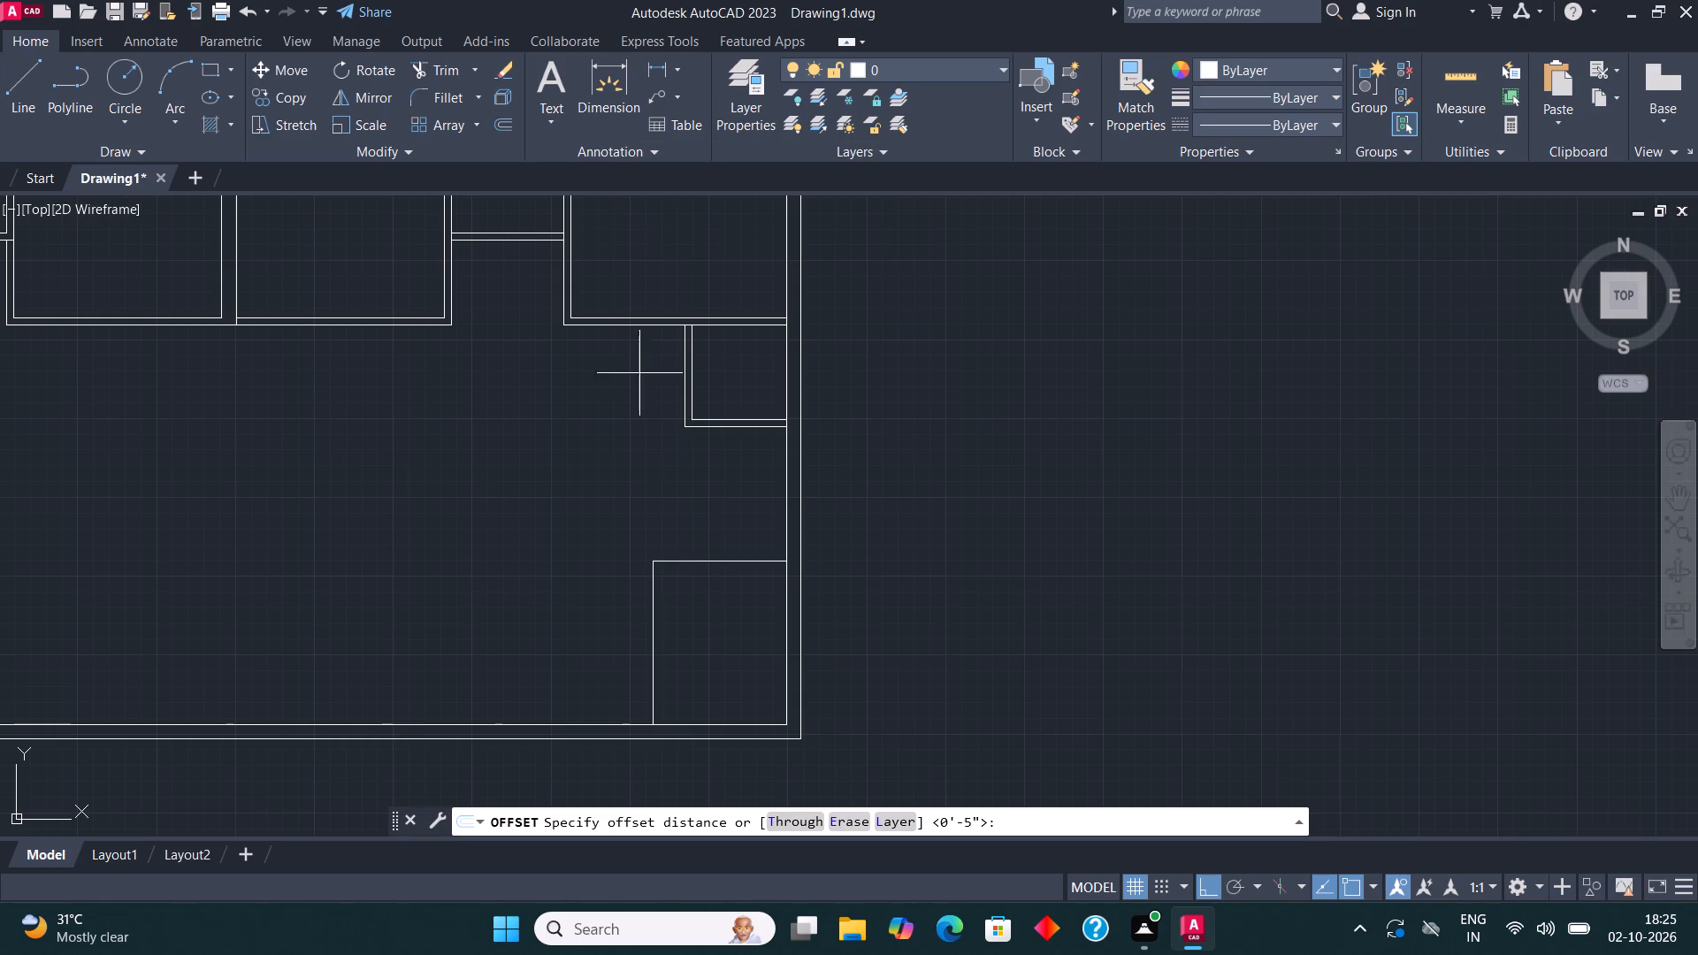
{"action": "scroll", "coordinate": [689, 543], "scroll_direction": "up", "scroll_amount": 2}
{"action": "left_click", "coordinate": [726, 591]}
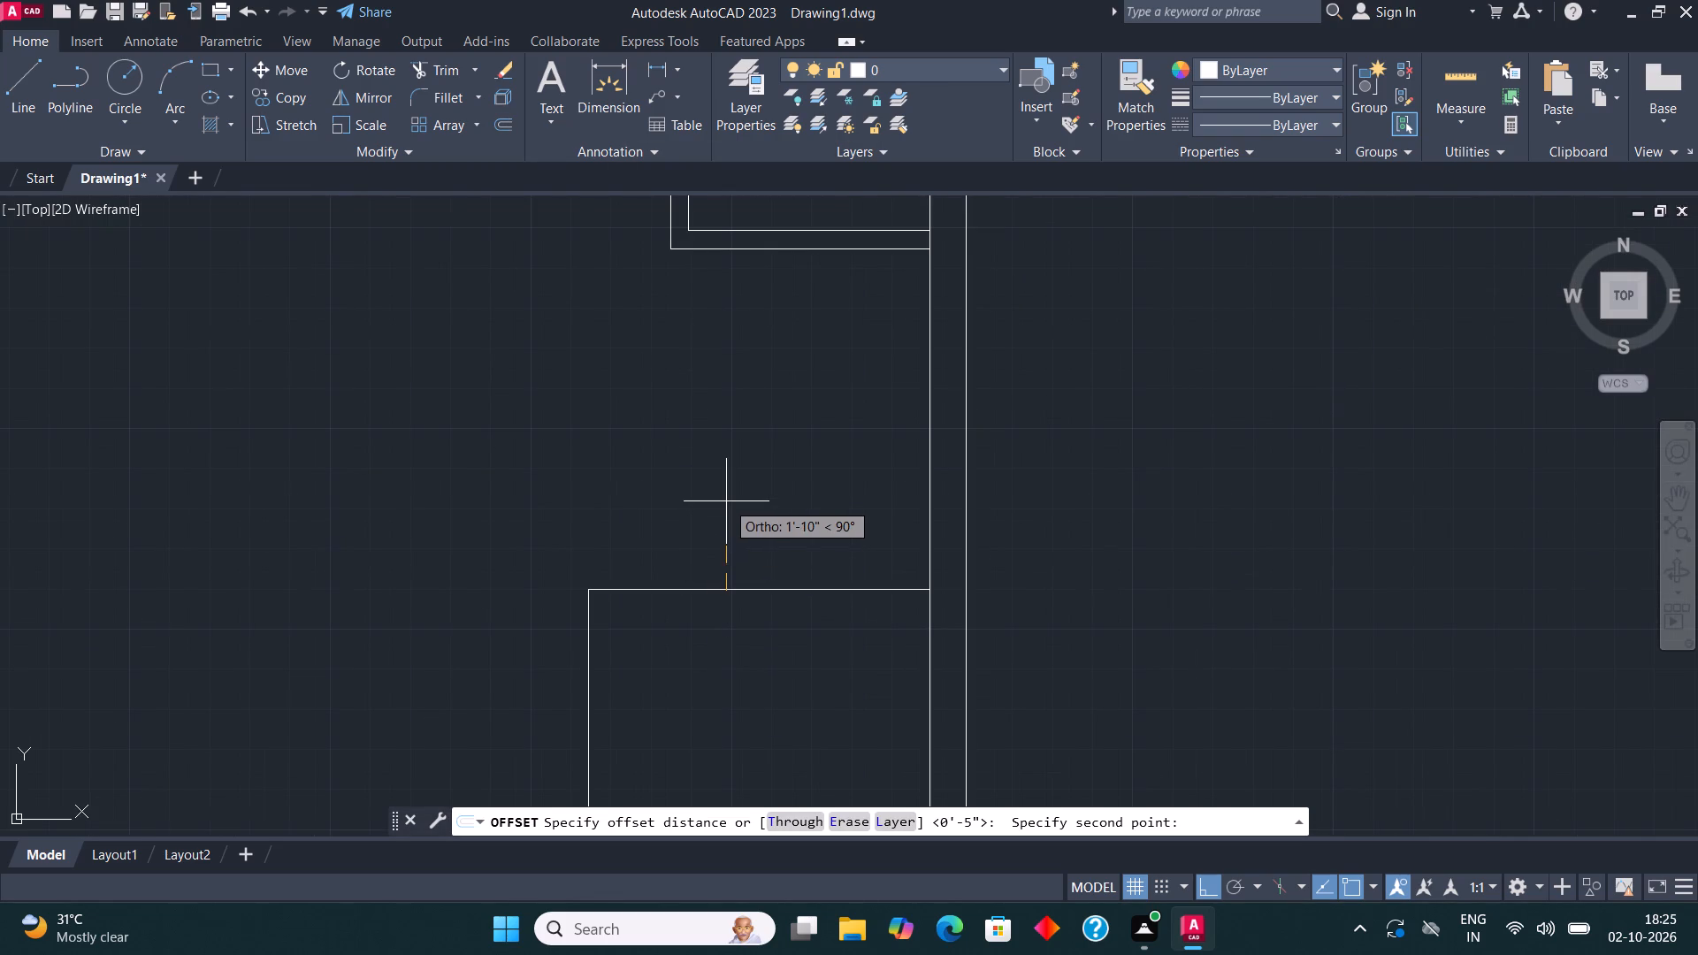
{"action": "type", "text": "4.5\""}
{"action": "key", "text": "Return"}
{"action": "left_click", "coordinate": [753, 585]}
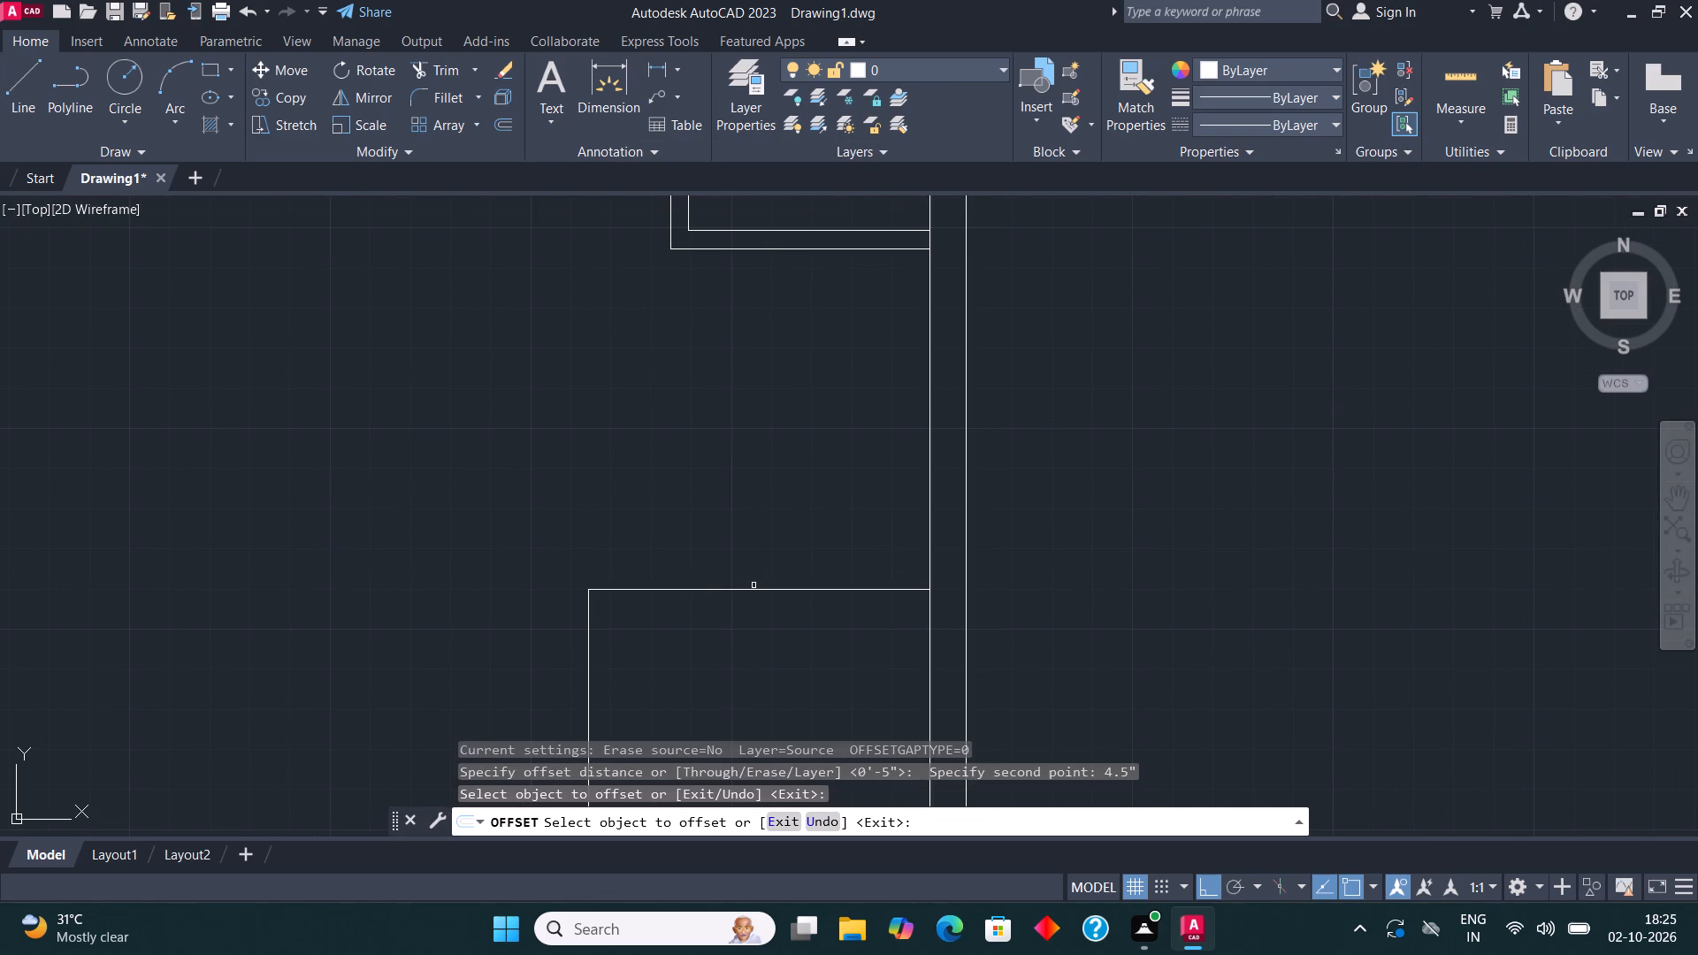
{"action": "left_click", "coordinate": [747, 590]}
{"action": "left_click", "coordinate": [738, 519]}
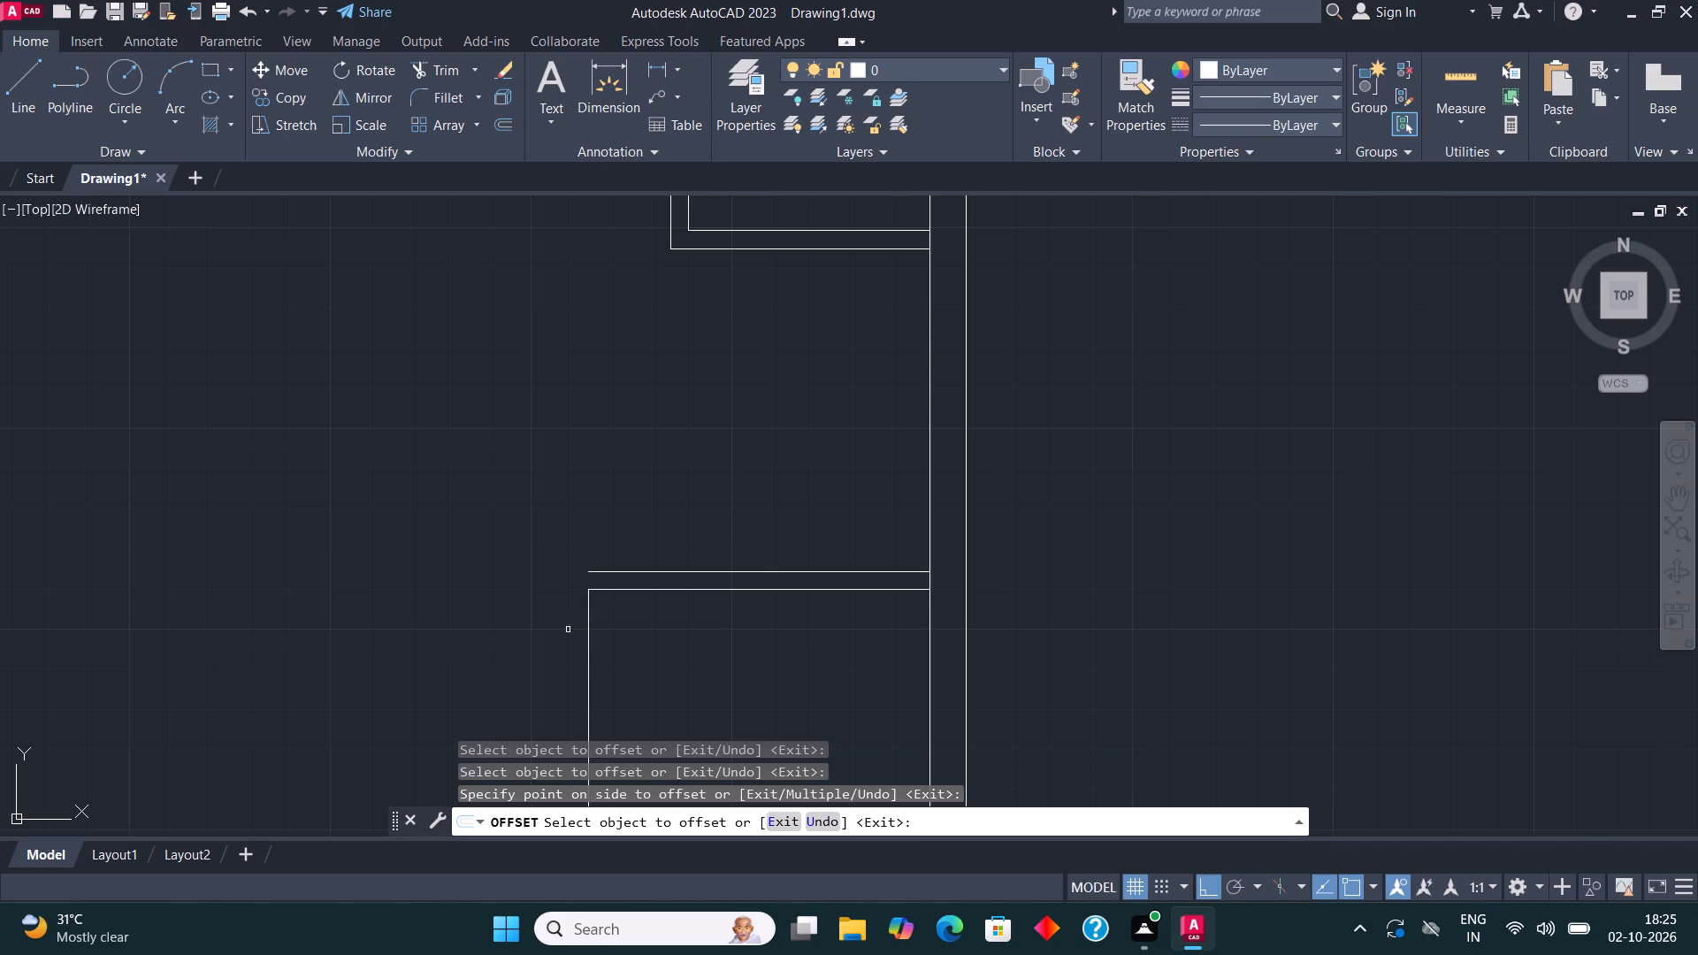
{"action": "left_click", "coordinate": [591, 656]}
{"action": "left_click", "coordinate": [541, 610]}
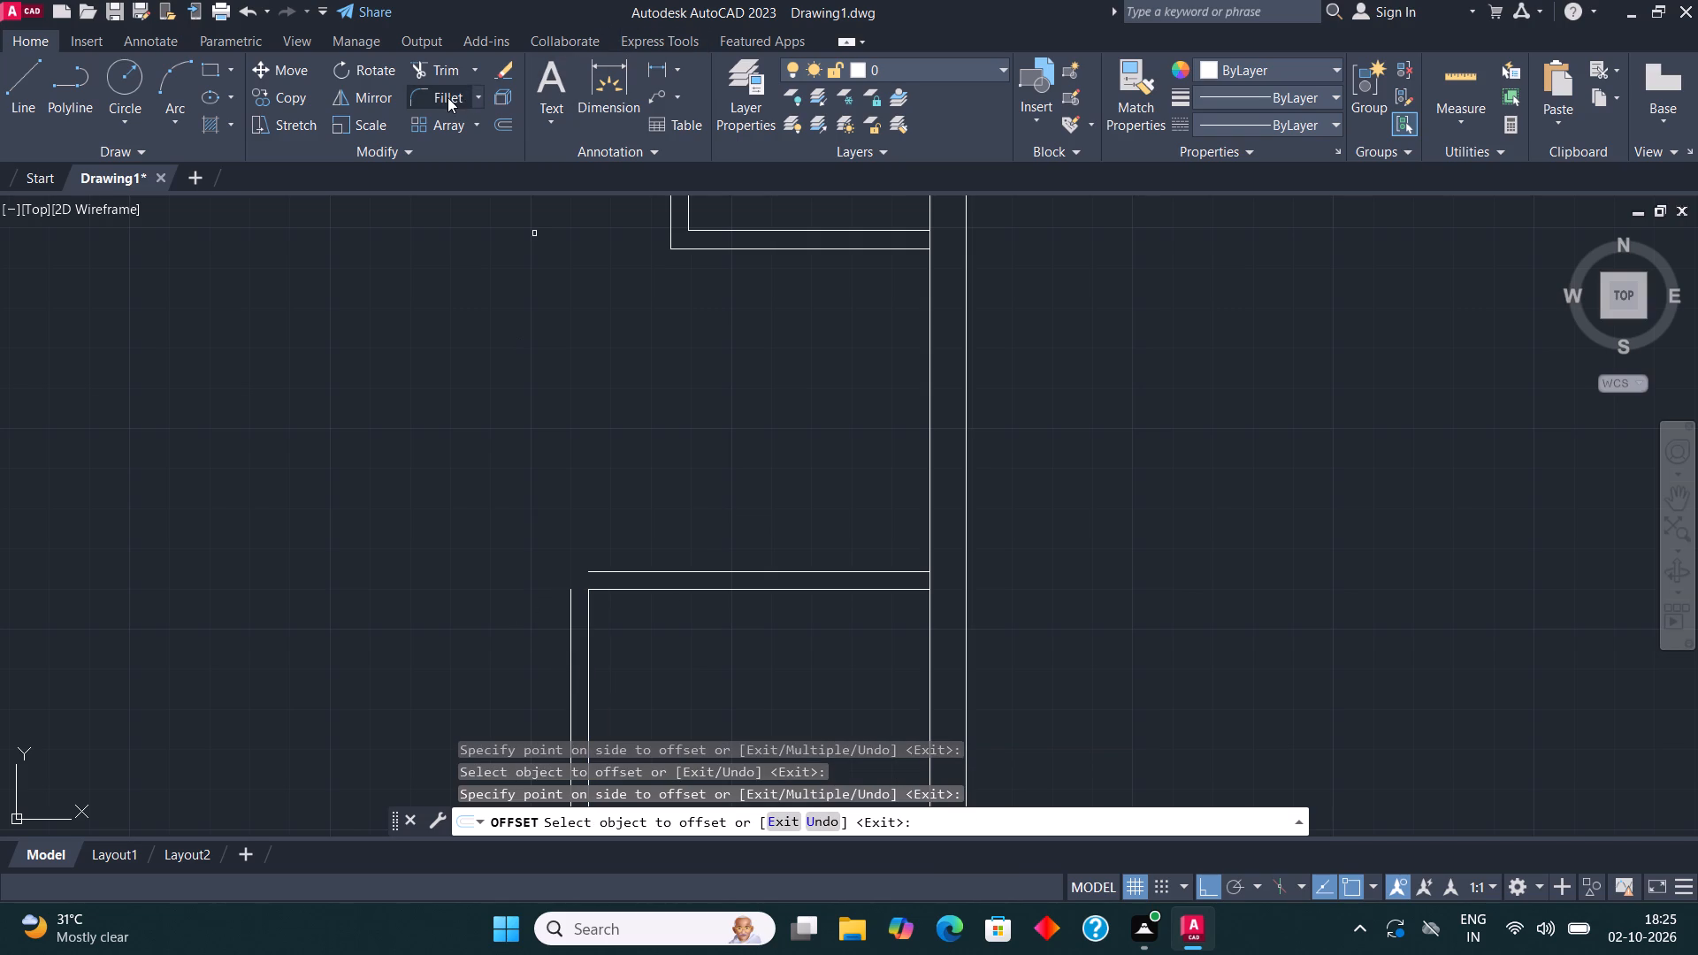
Fillet the corner room's two outer wall lines into a square corner.
{"action": "left_click", "coordinate": [447, 97]}
{"action": "left_click", "coordinate": [567, 677]}
{"action": "left_click", "coordinate": [600, 571]}
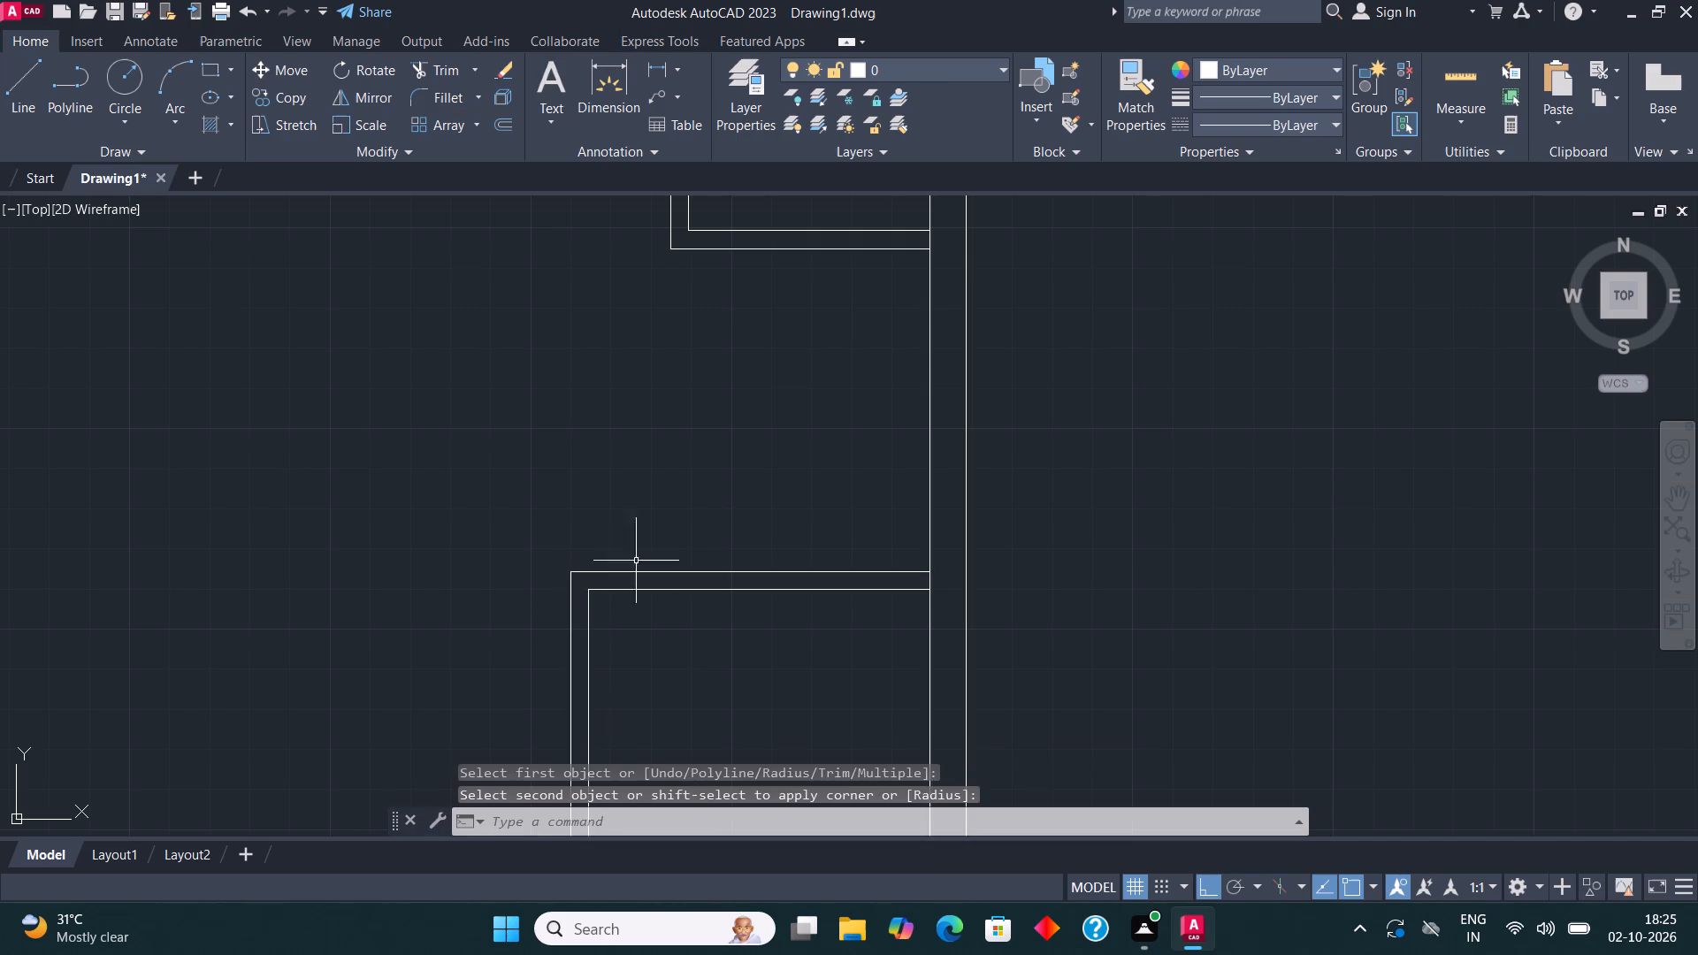
Check the gap along the outer wall between the small room and the corner room with the Dimension tool.
{"action": "scroll", "coordinate": [769, 483], "scroll_direction": "down", "scroll_amount": 4}
{"action": "scroll", "coordinate": [771, 573], "scroll_direction": "up", "scroll_amount": 2}
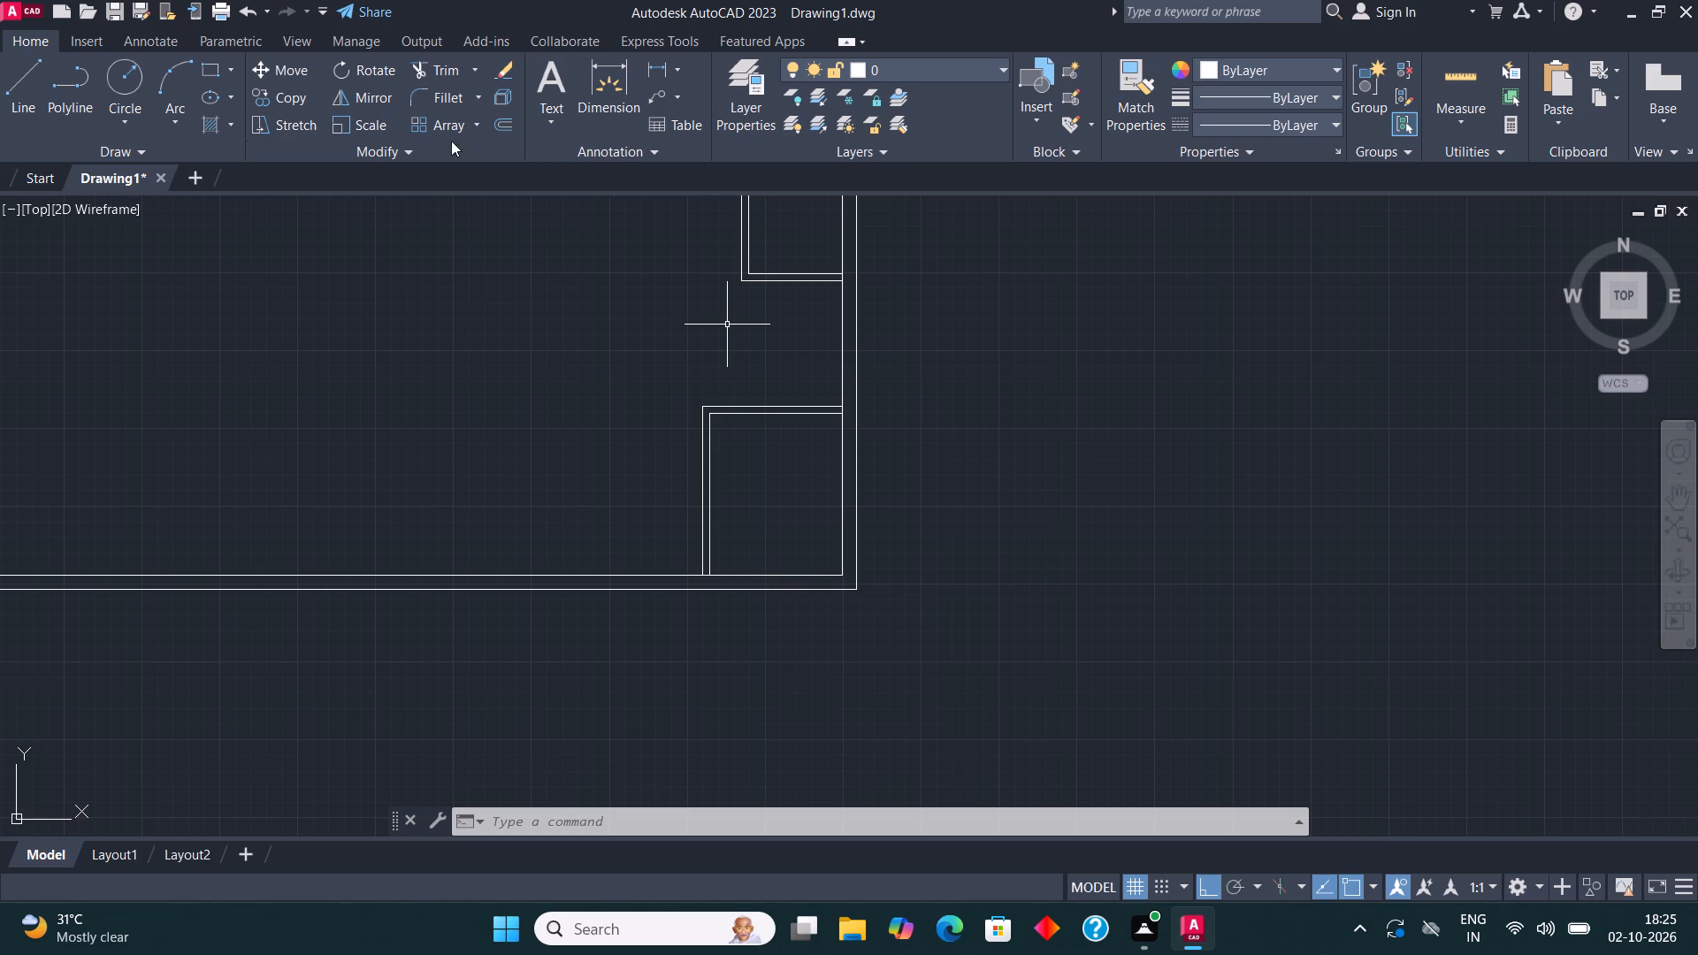
{"action": "left_click", "coordinate": [598, 73]}
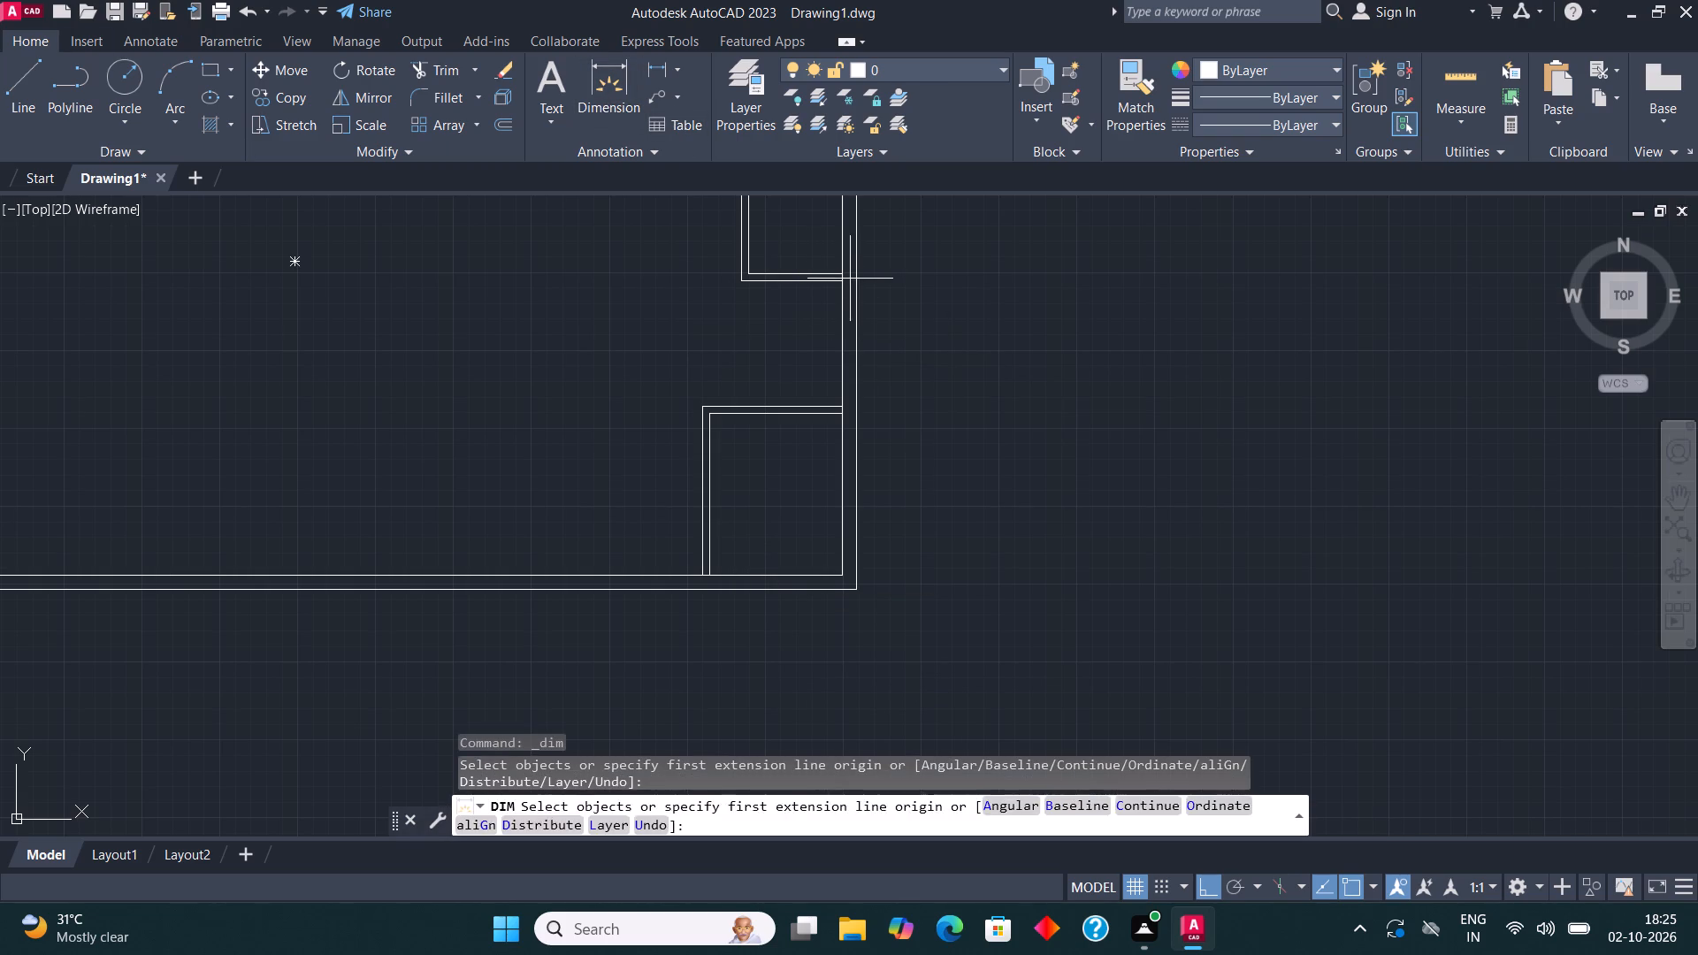
{"action": "left_click", "coordinate": [843, 279]}
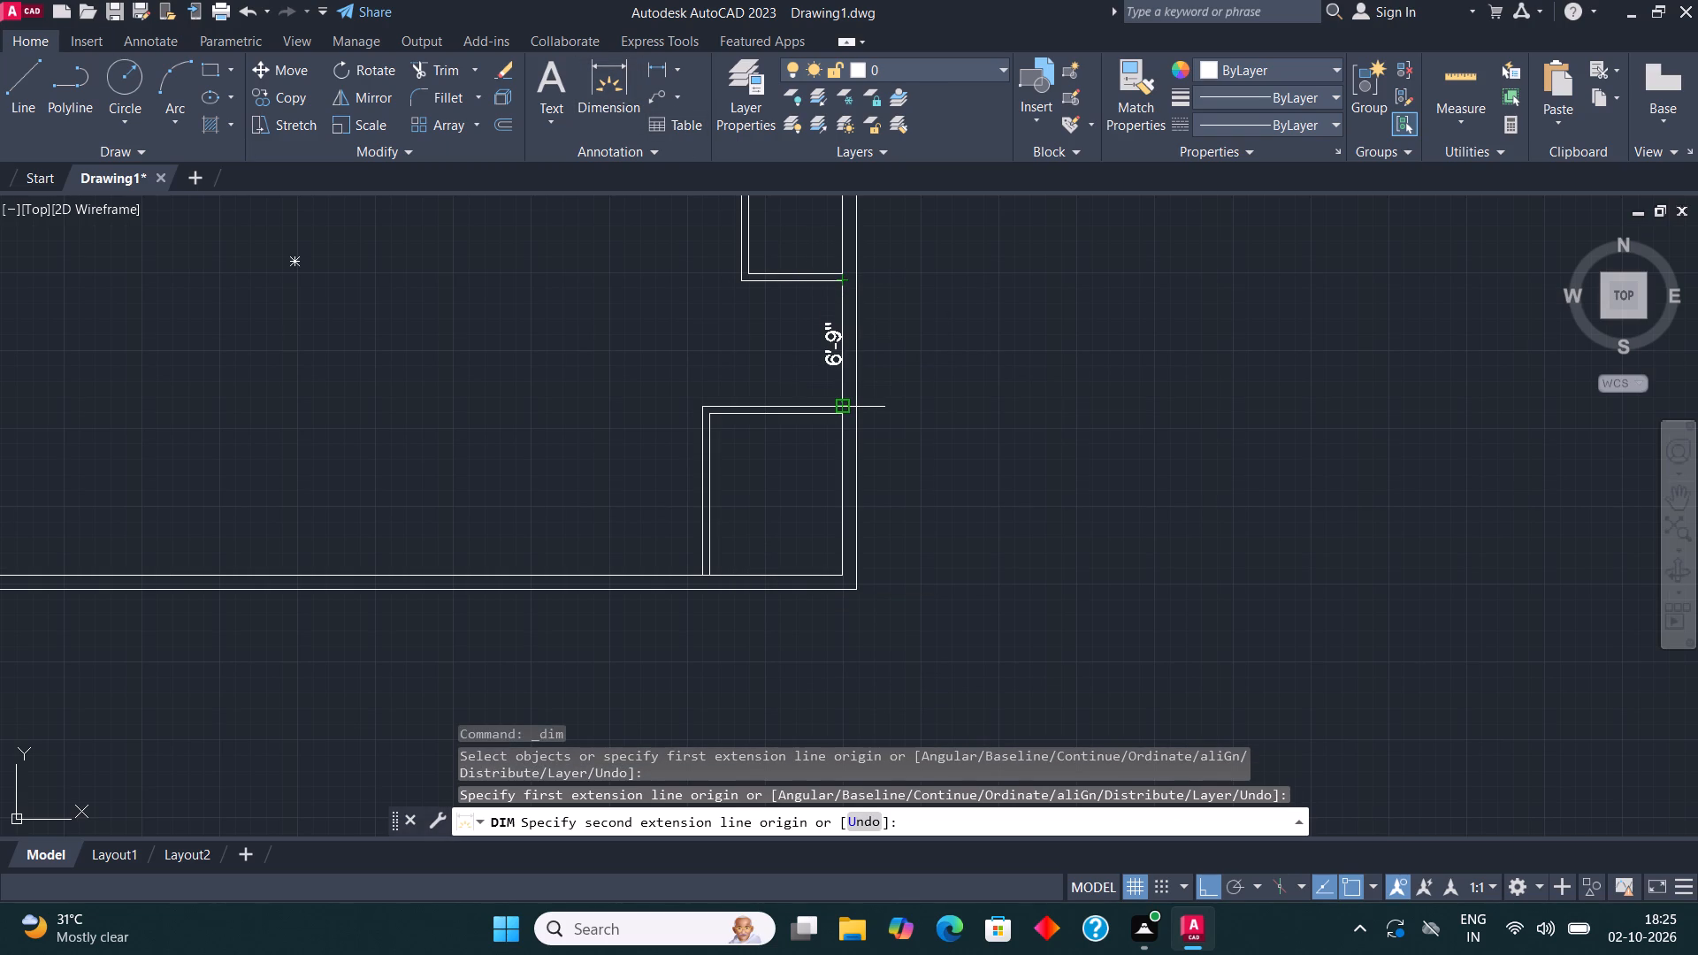
{"action": "key", "text": "Escape"}
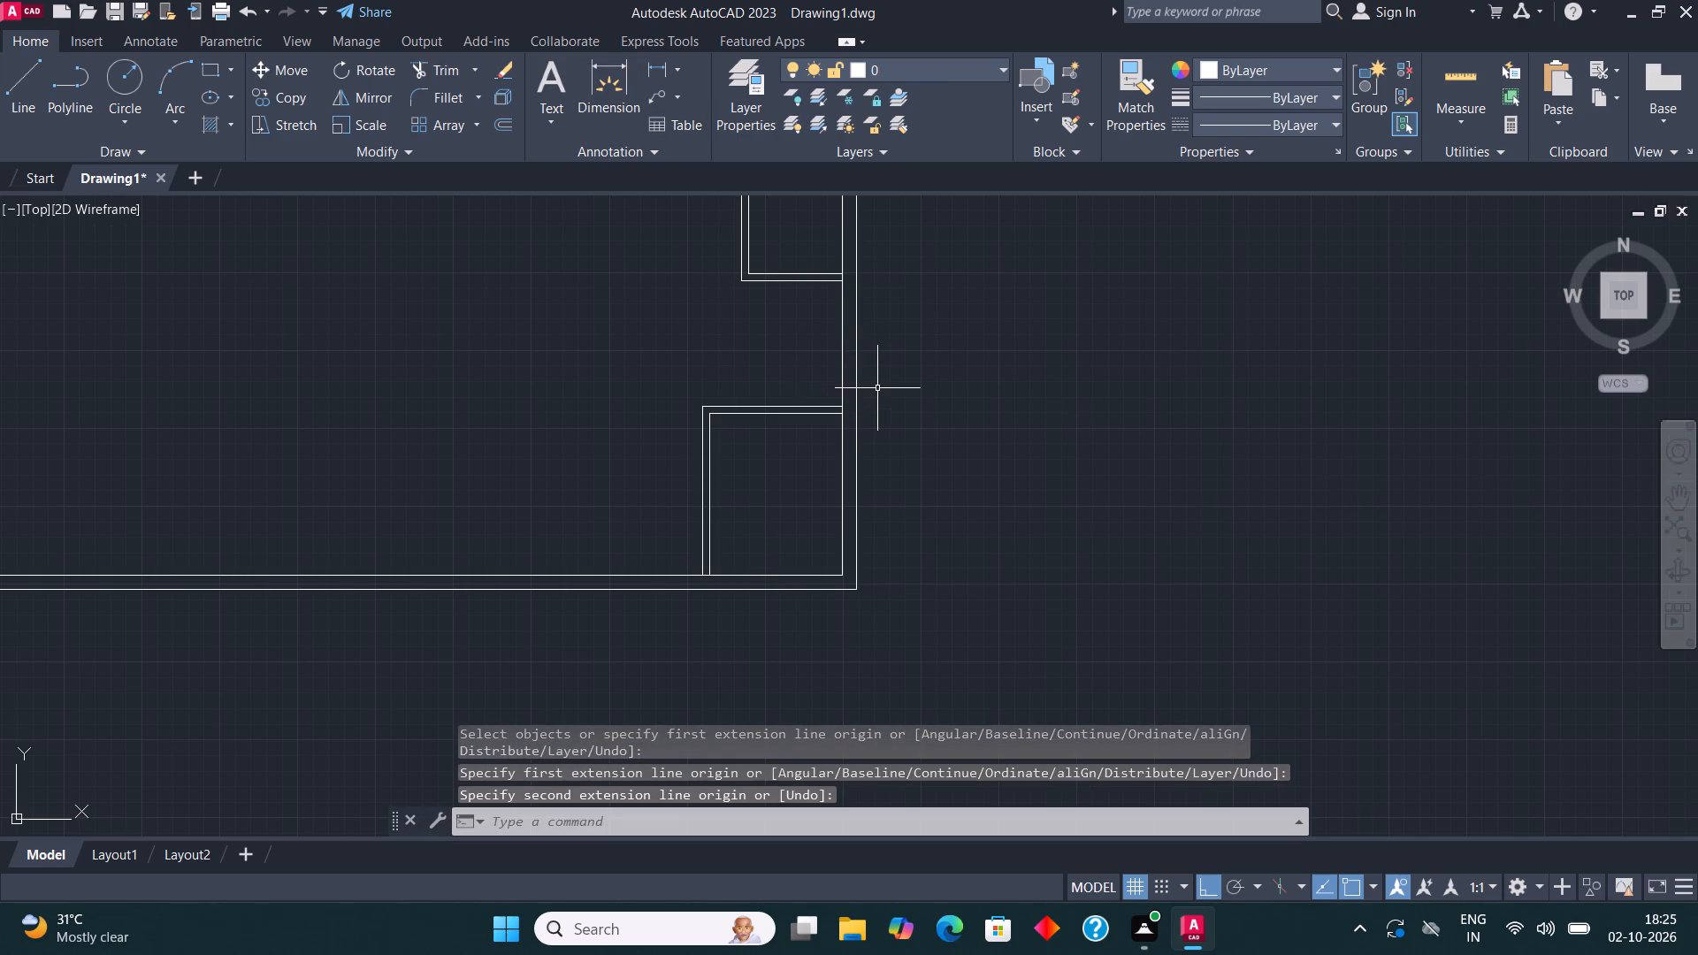
Check the corner room's inner height along the outer wall with the Dimension tool.
{"action": "middle_click_drag", "start_coordinate": [821, 405], "coordinate": [807, 408]}
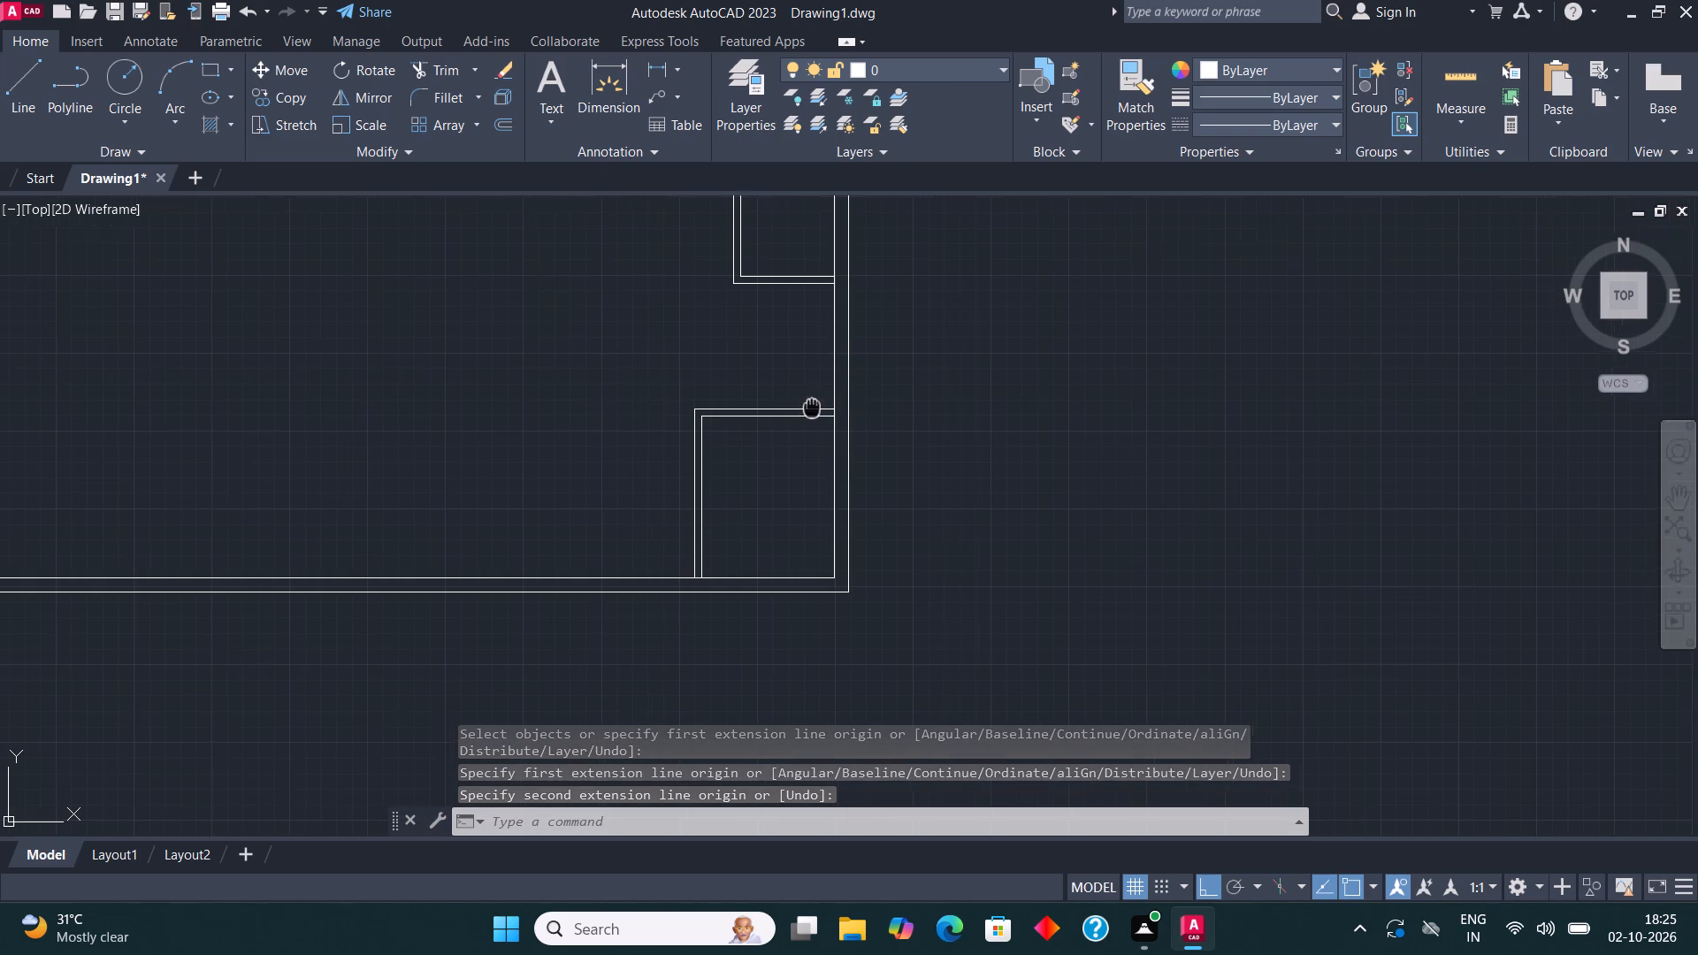
{"action": "middle_click_drag", "start_coordinate": [807, 408], "coordinate": [802, 408]}
{"action": "left_click", "coordinate": [607, 82]}
{"action": "scroll", "coordinate": [855, 586], "scroll_direction": "up", "scroll_amount": 1}
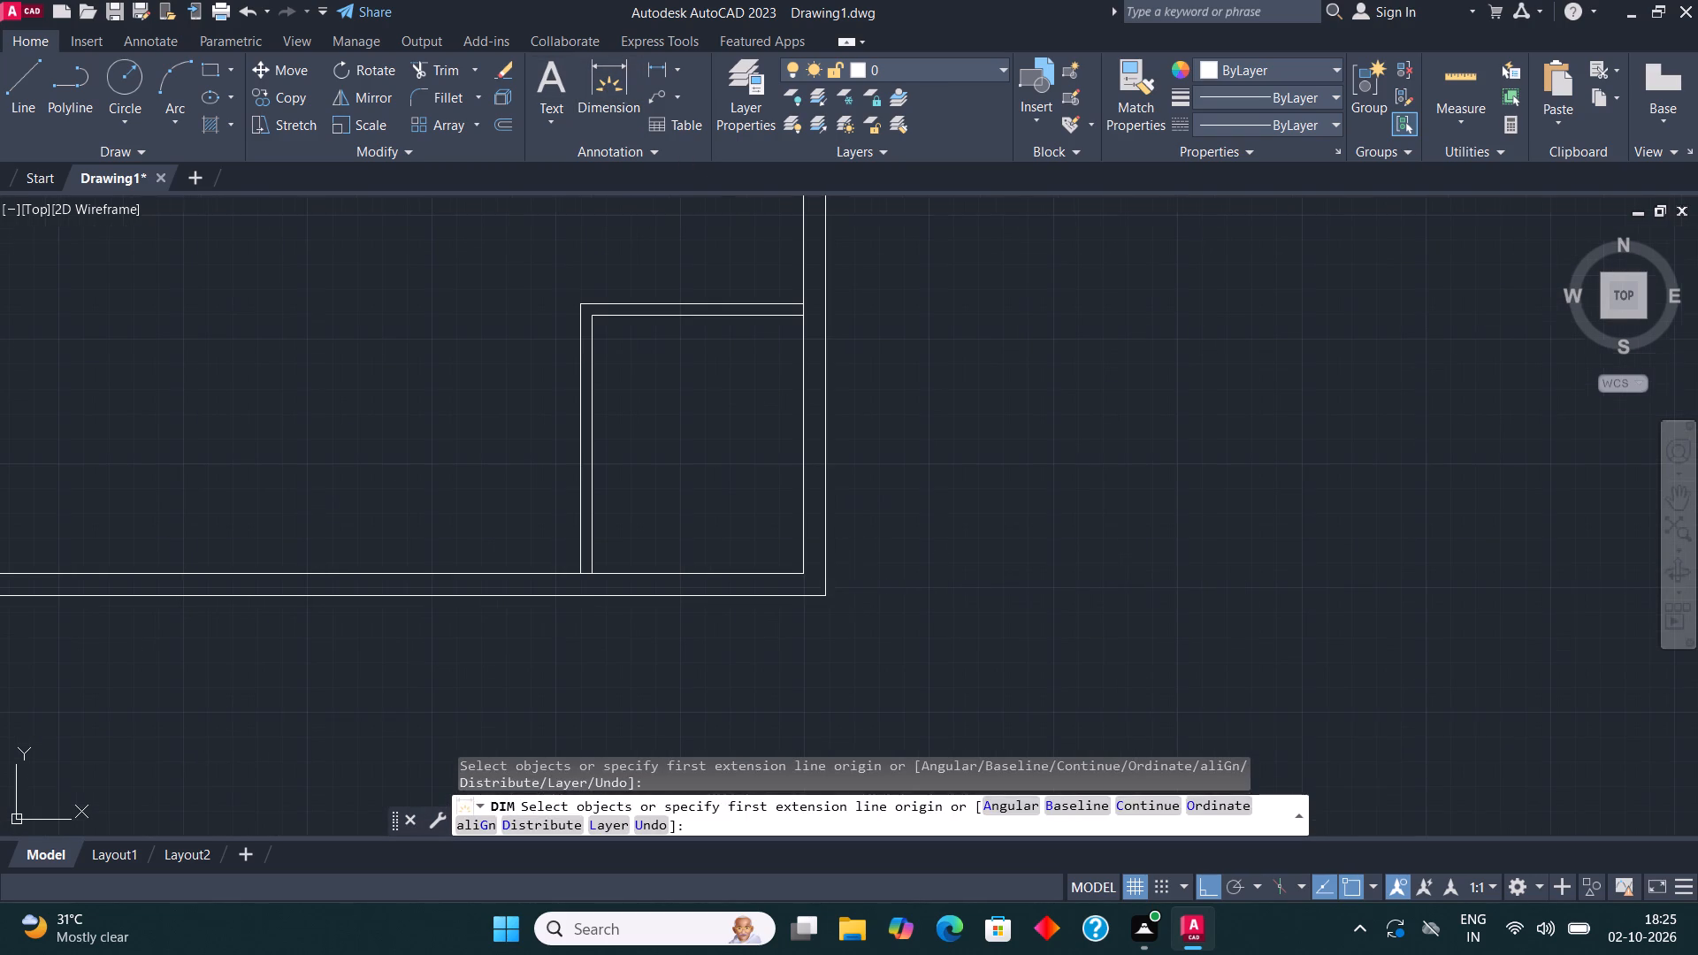
{"action": "left_click", "coordinate": [790, 575]}
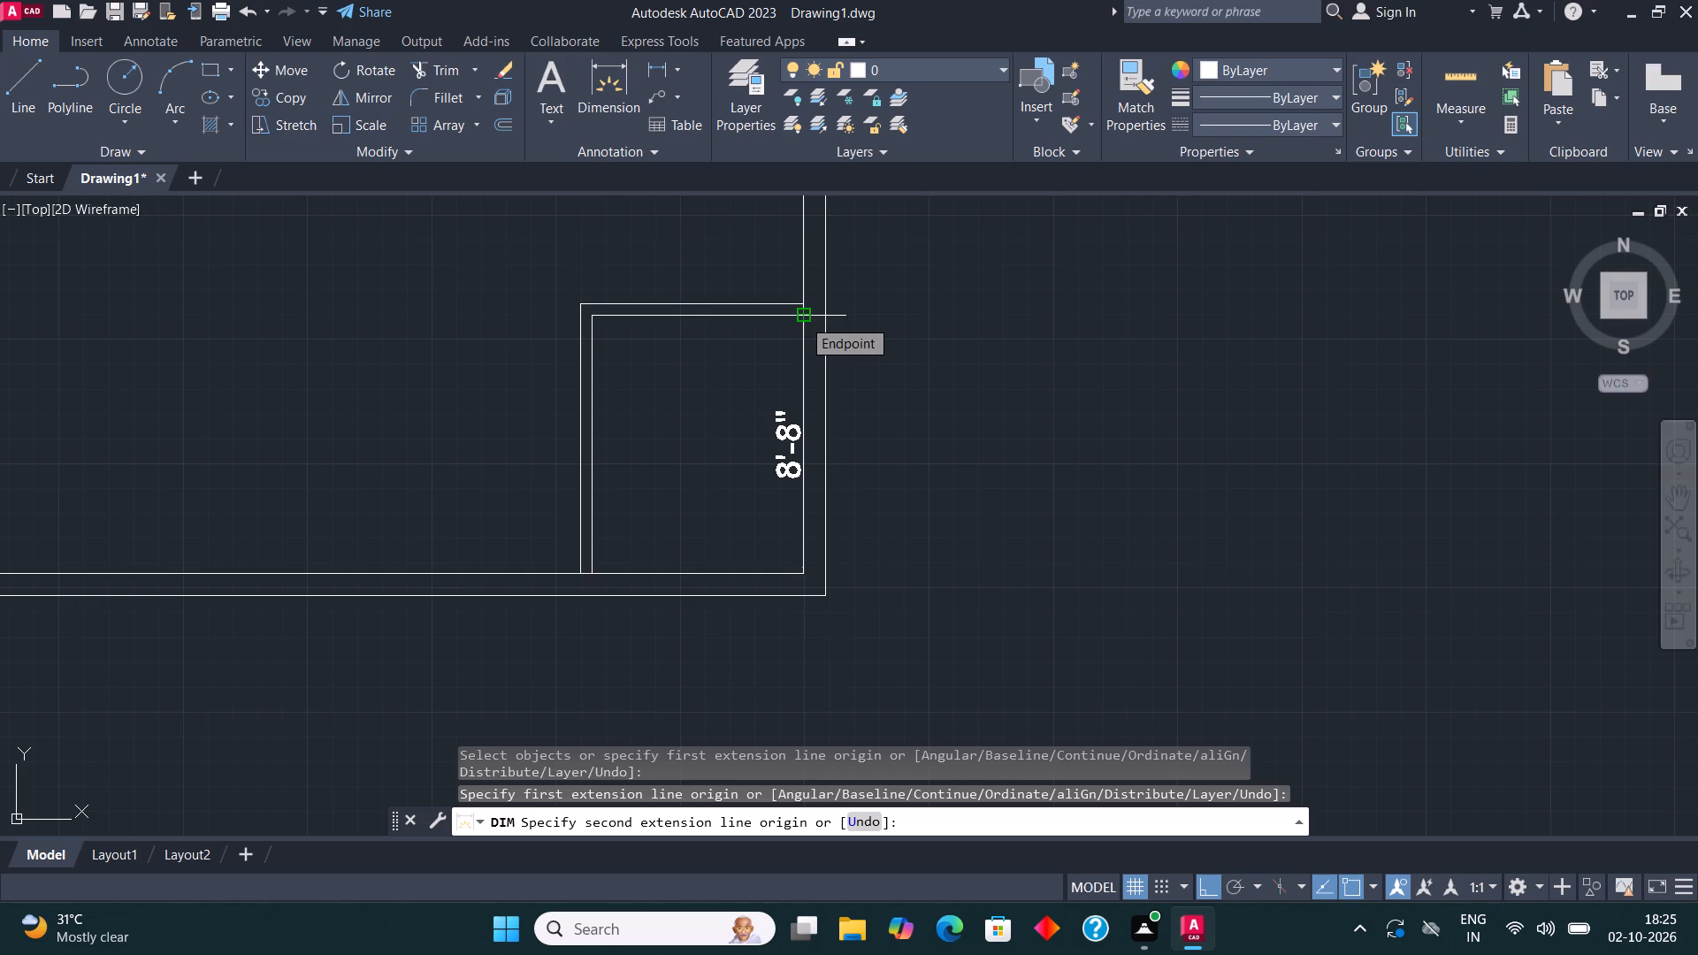
{"action": "key", "text": "Escape"}
From the foot of the corner room's outer wall line, draw lines 5'8" up, 10'3" across away from the room, and down to the lower outer wall.
{"action": "middle_click_drag", "start_coordinate": [606, 452], "coordinate": [644, 457]}
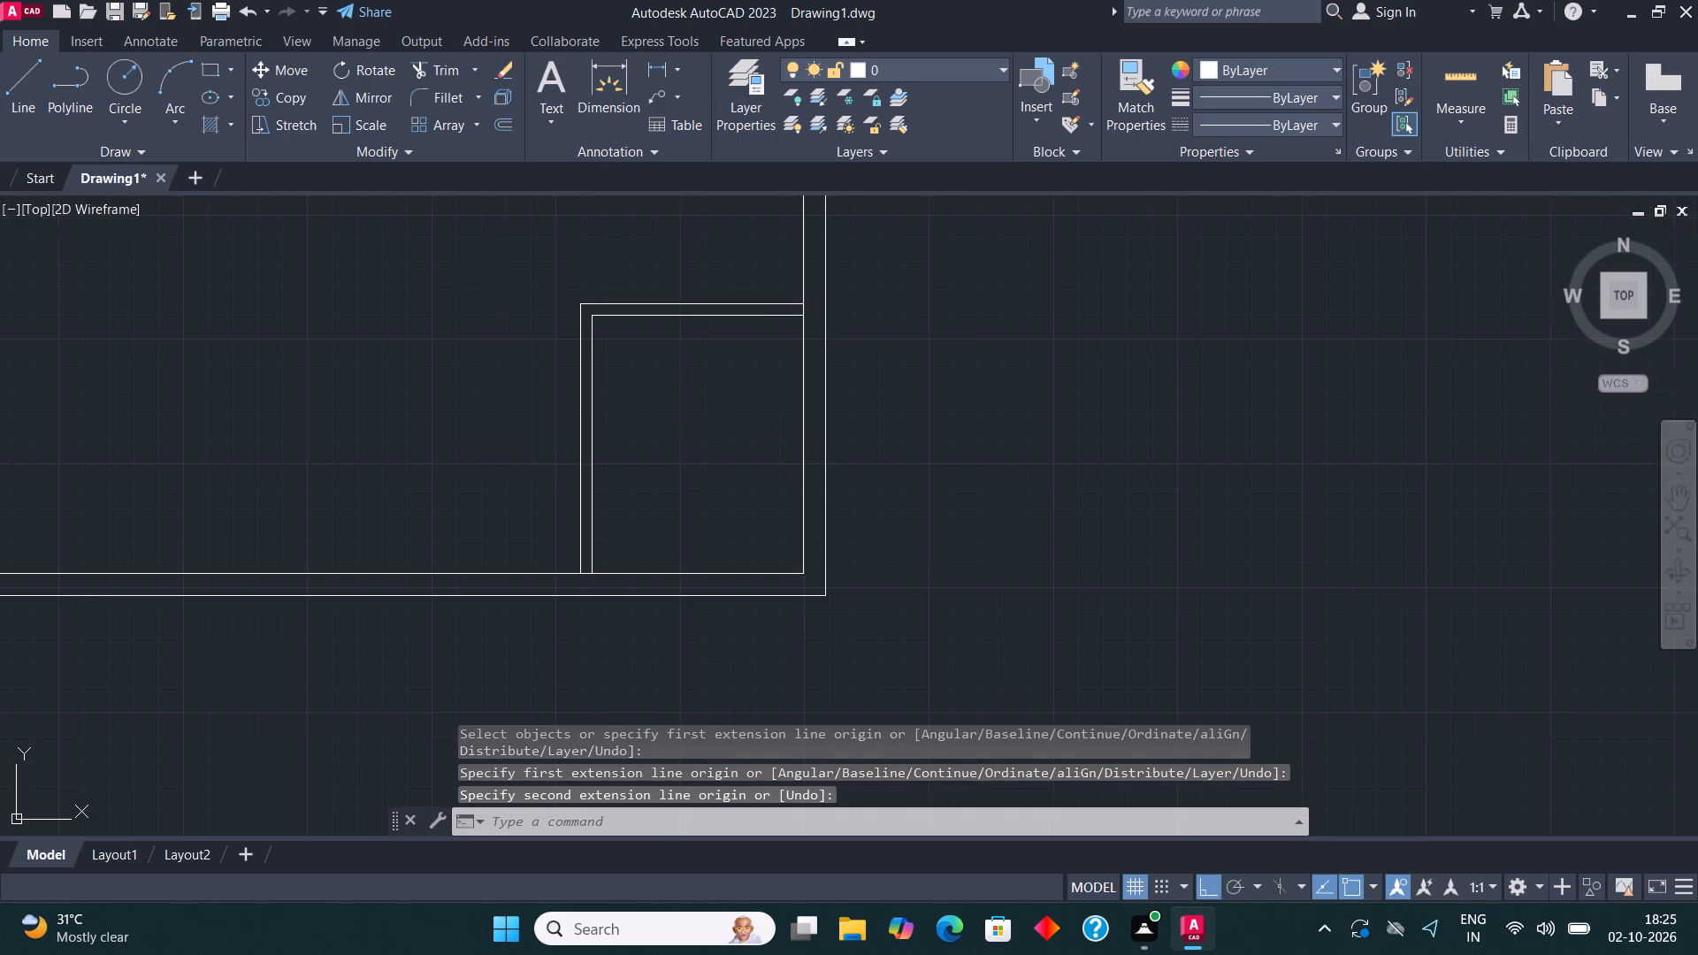
{"action": "middle_click_drag", "start_coordinate": [644, 457], "coordinate": [1013, 523]}
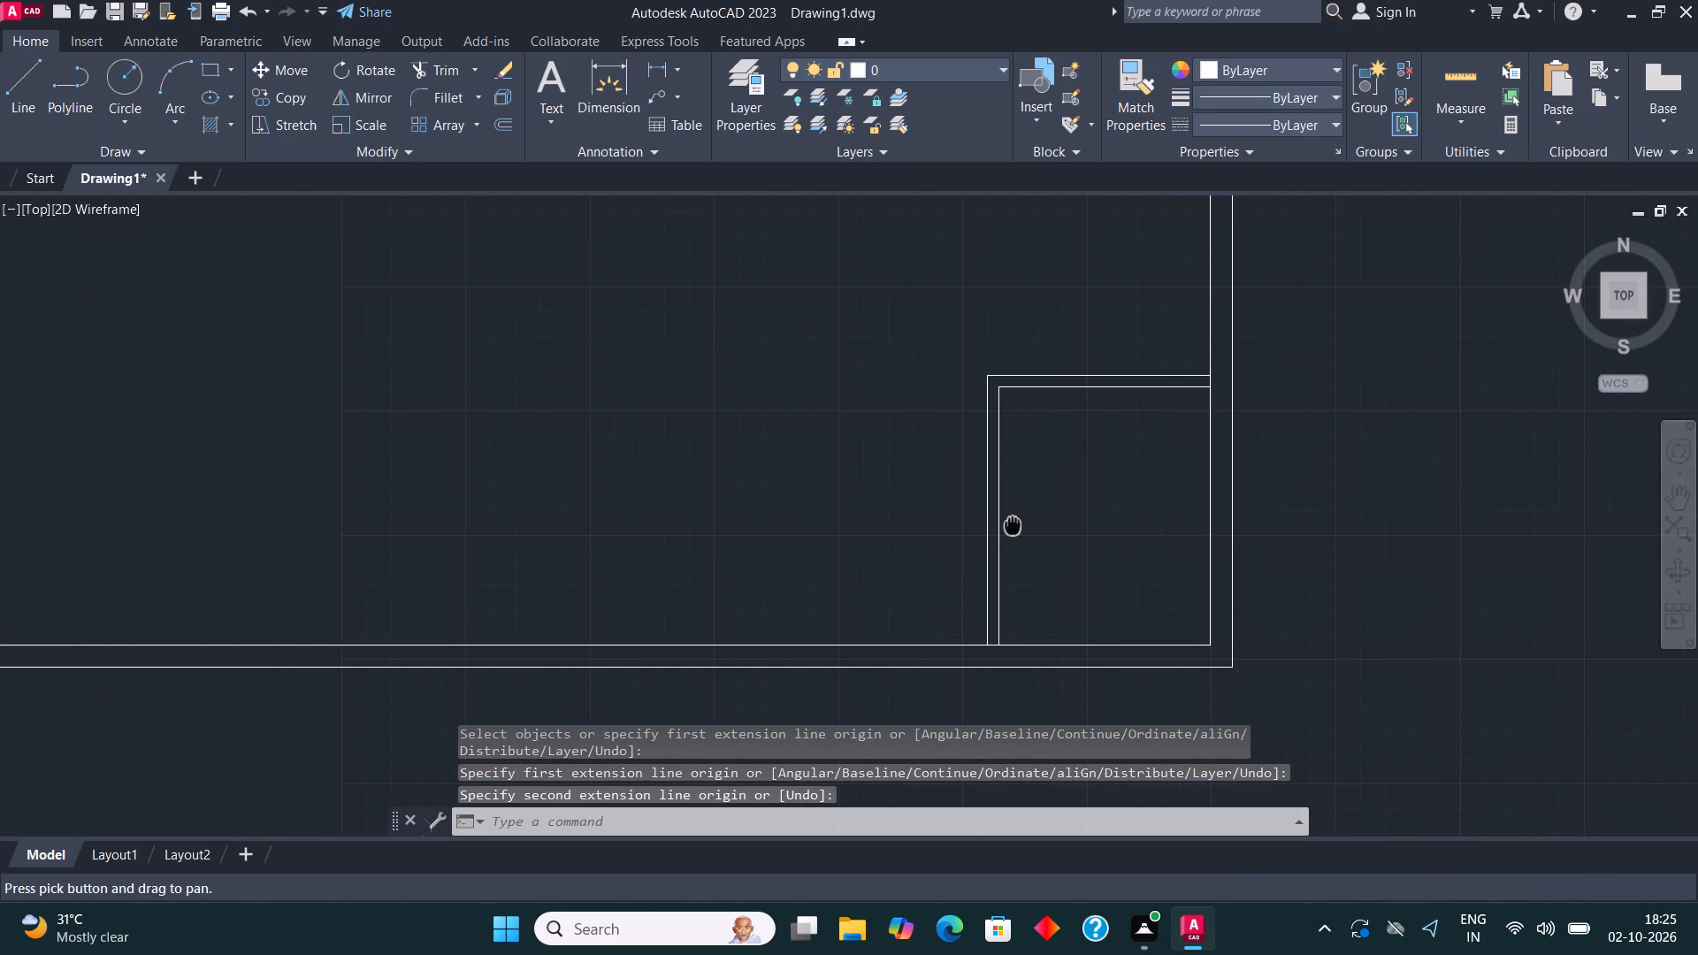
{"action": "middle_click_drag", "start_coordinate": [1133, 526], "coordinate": [1045, 519]}
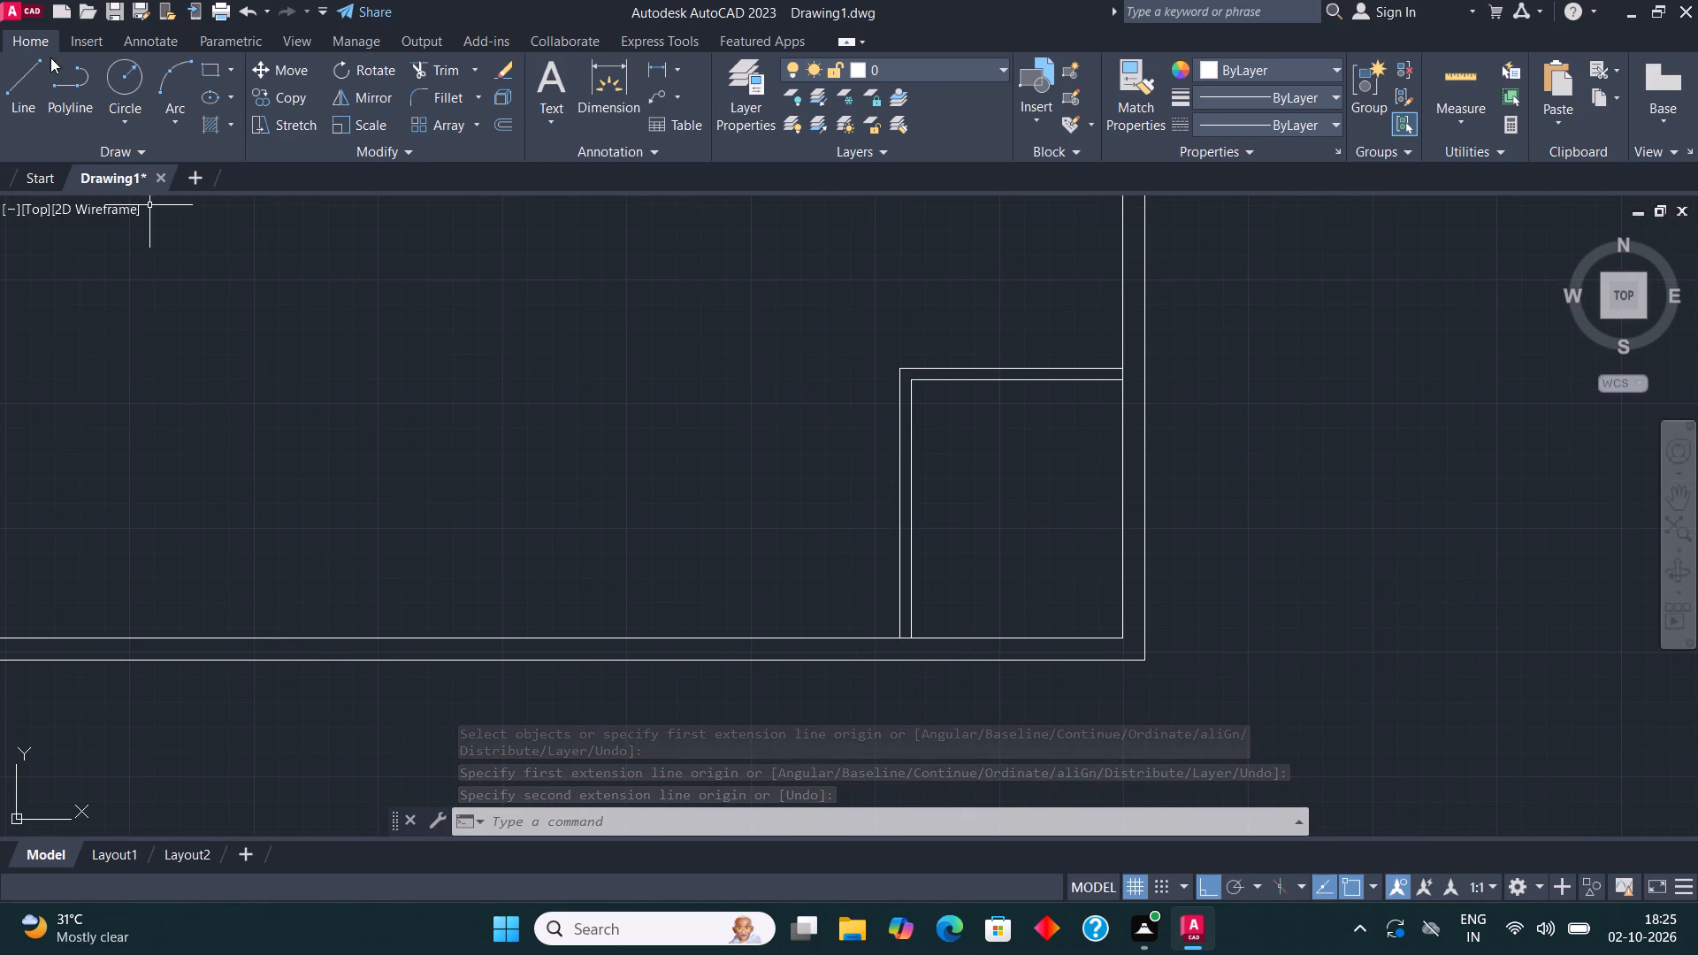
{"action": "left_click", "coordinate": [23, 88]}
{"action": "scroll", "coordinate": [912, 622], "scroll_direction": "up", "scroll_amount": 2}
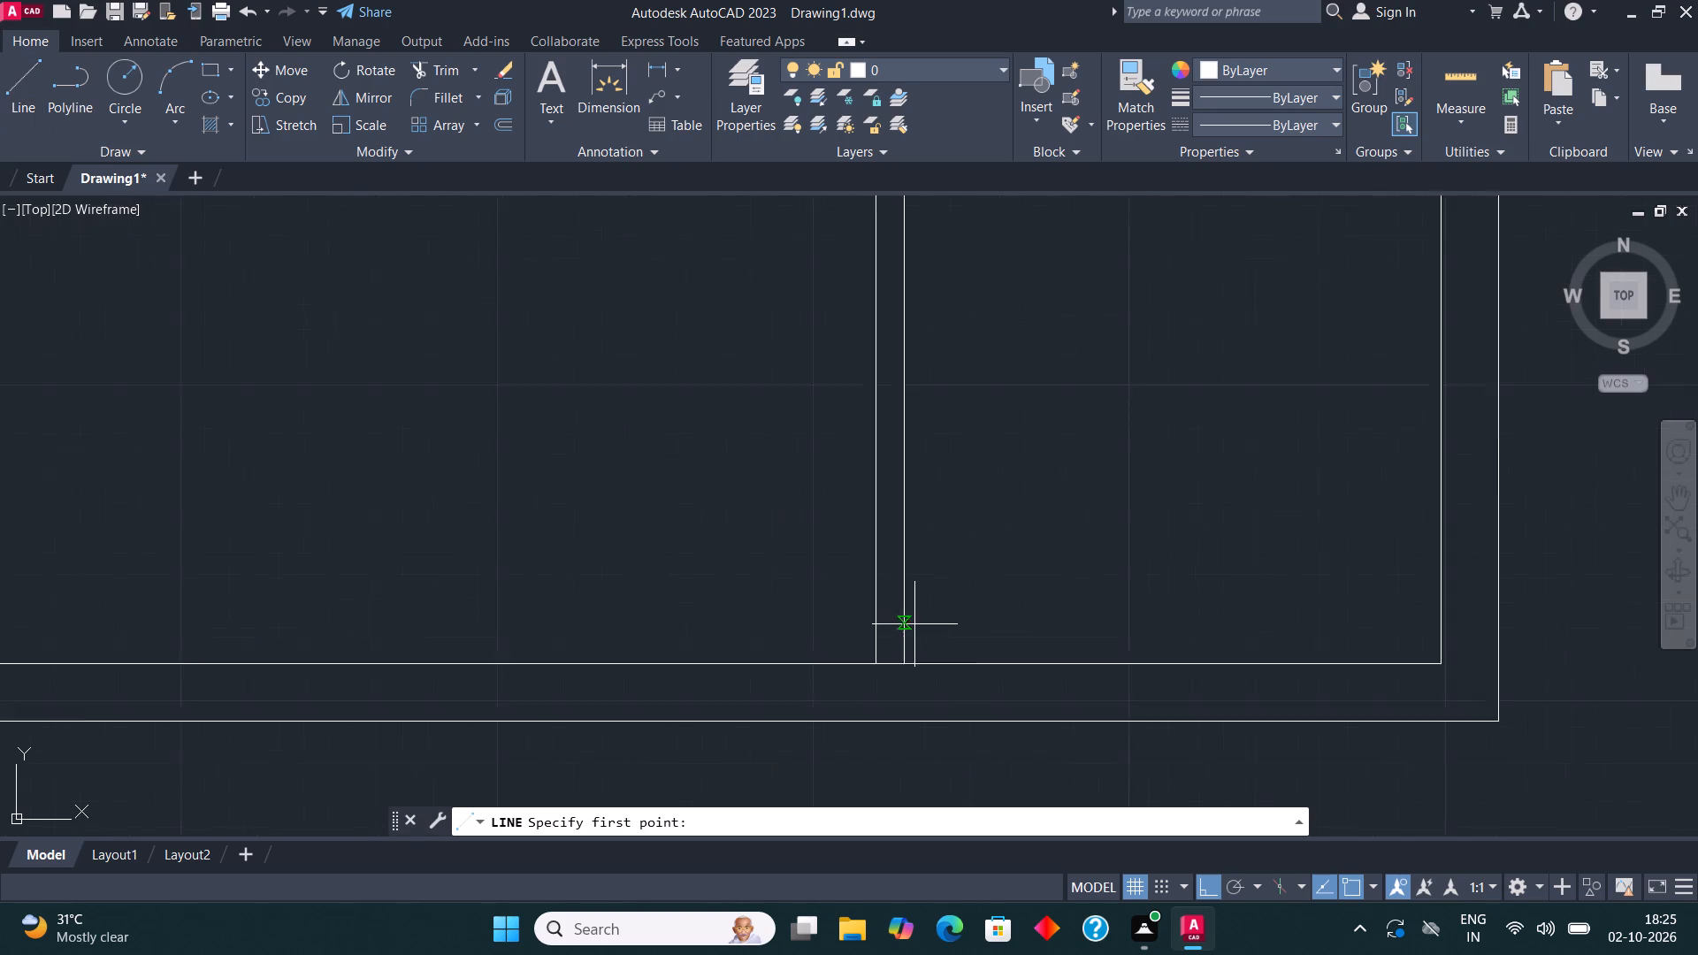
{"action": "scroll", "coordinate": [914, 624], "scroll_direction": "up", "scroll_amount": 1}
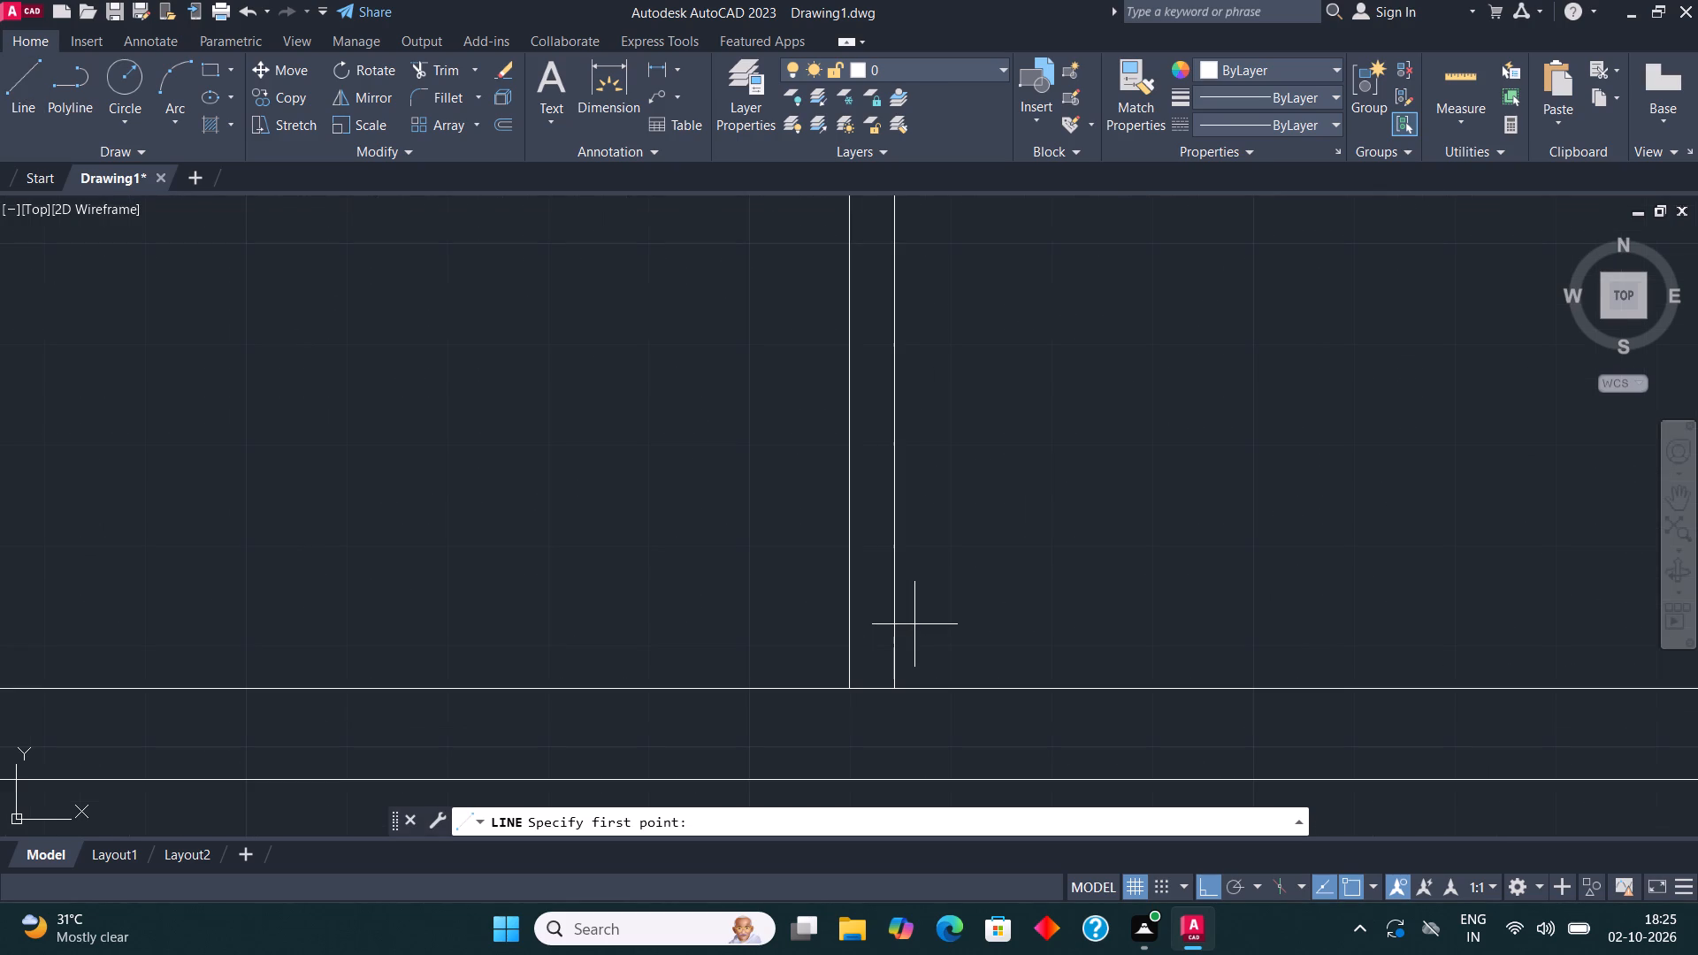
{"action": "left_click", "coordinate": [850, 691]}
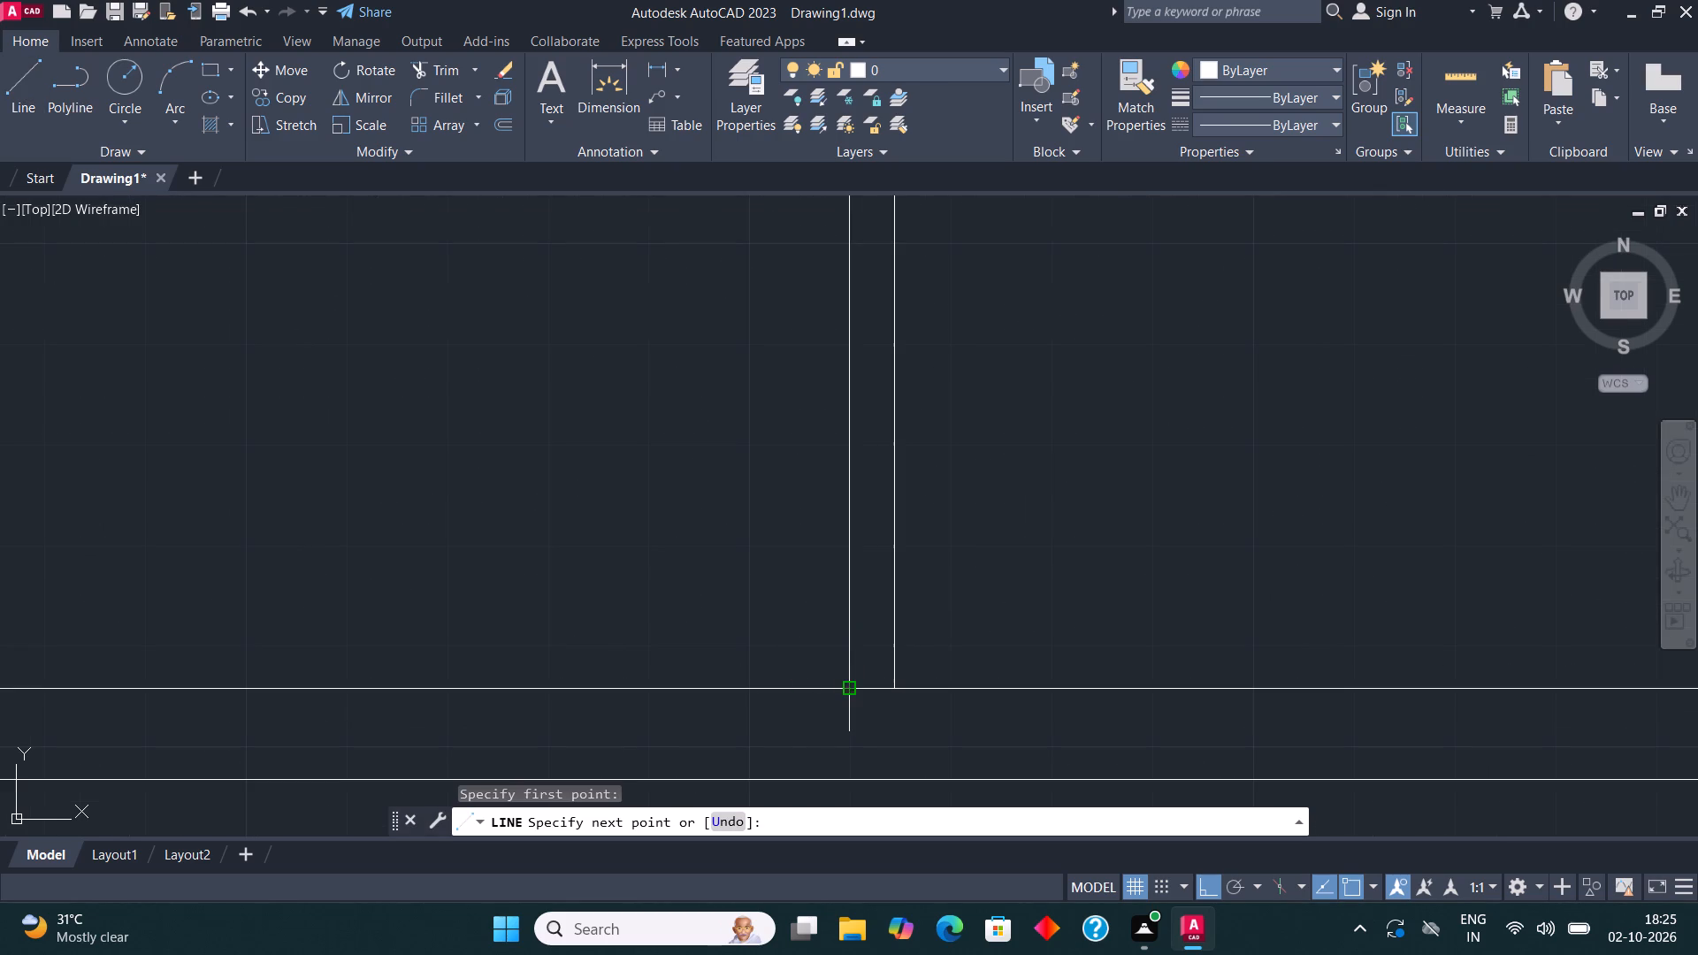
{"action": "type", "text": "5'8"}
{"action": "key", "text": "shift+quotedbl"}
{"action": "key", "text": "Return"}
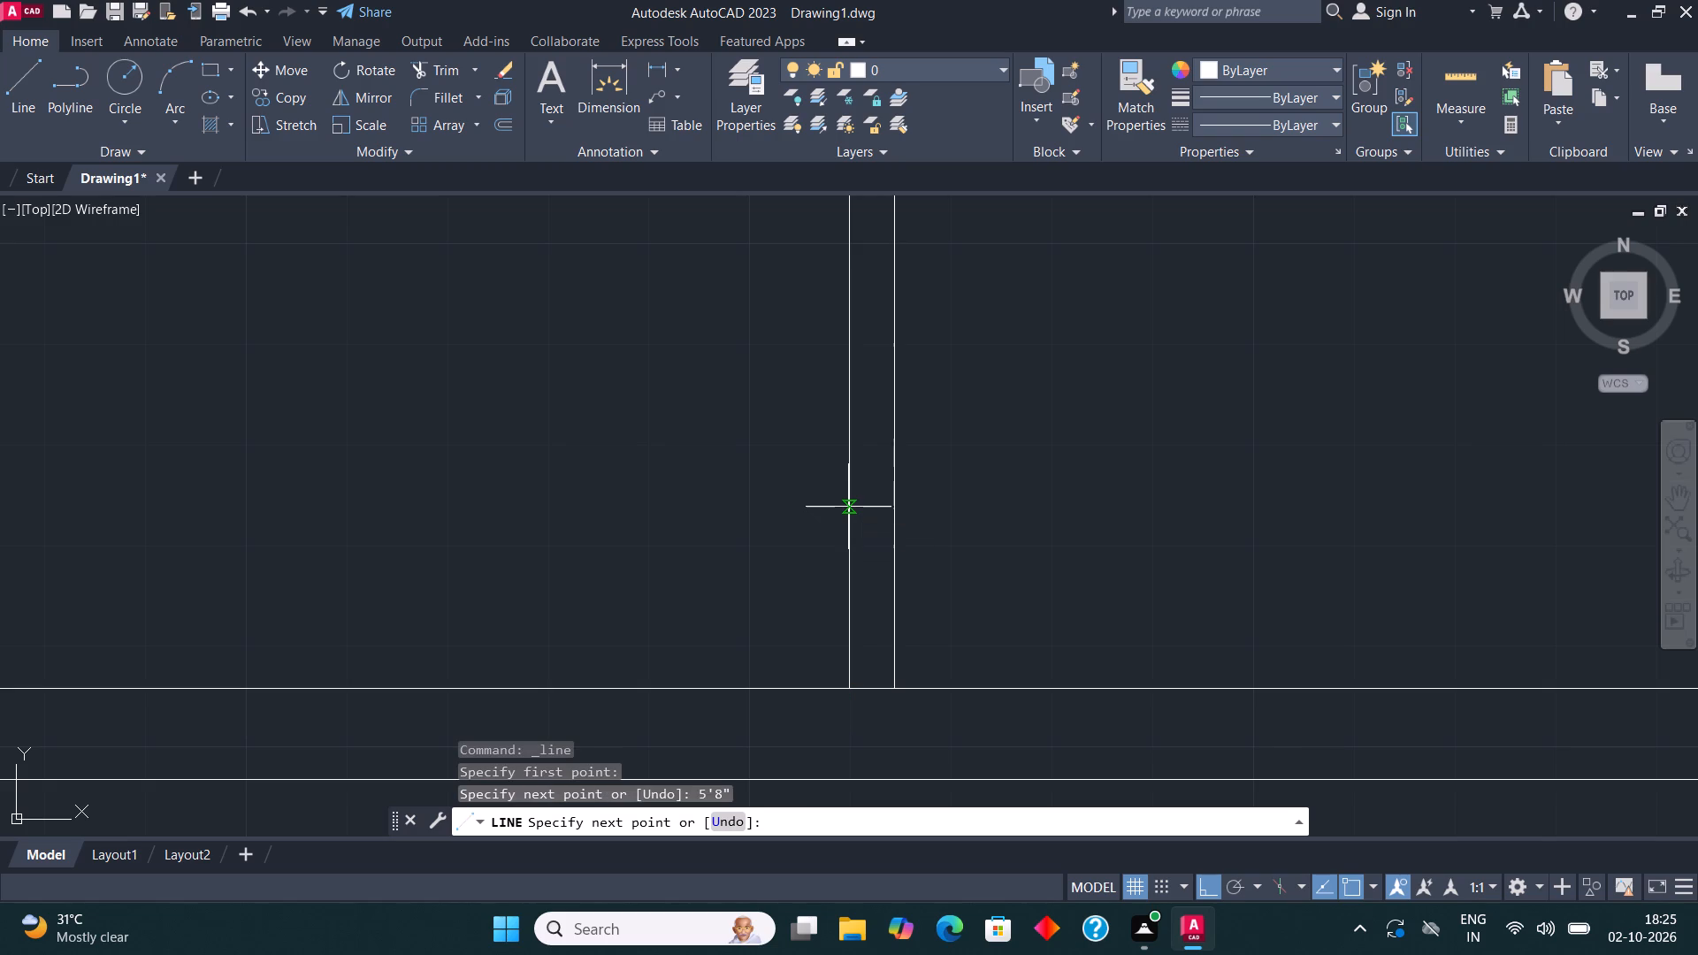
{"action": "scroll", "coordinate": [919, 462], "scroll_direction": "down", "scroll_amount": 2}
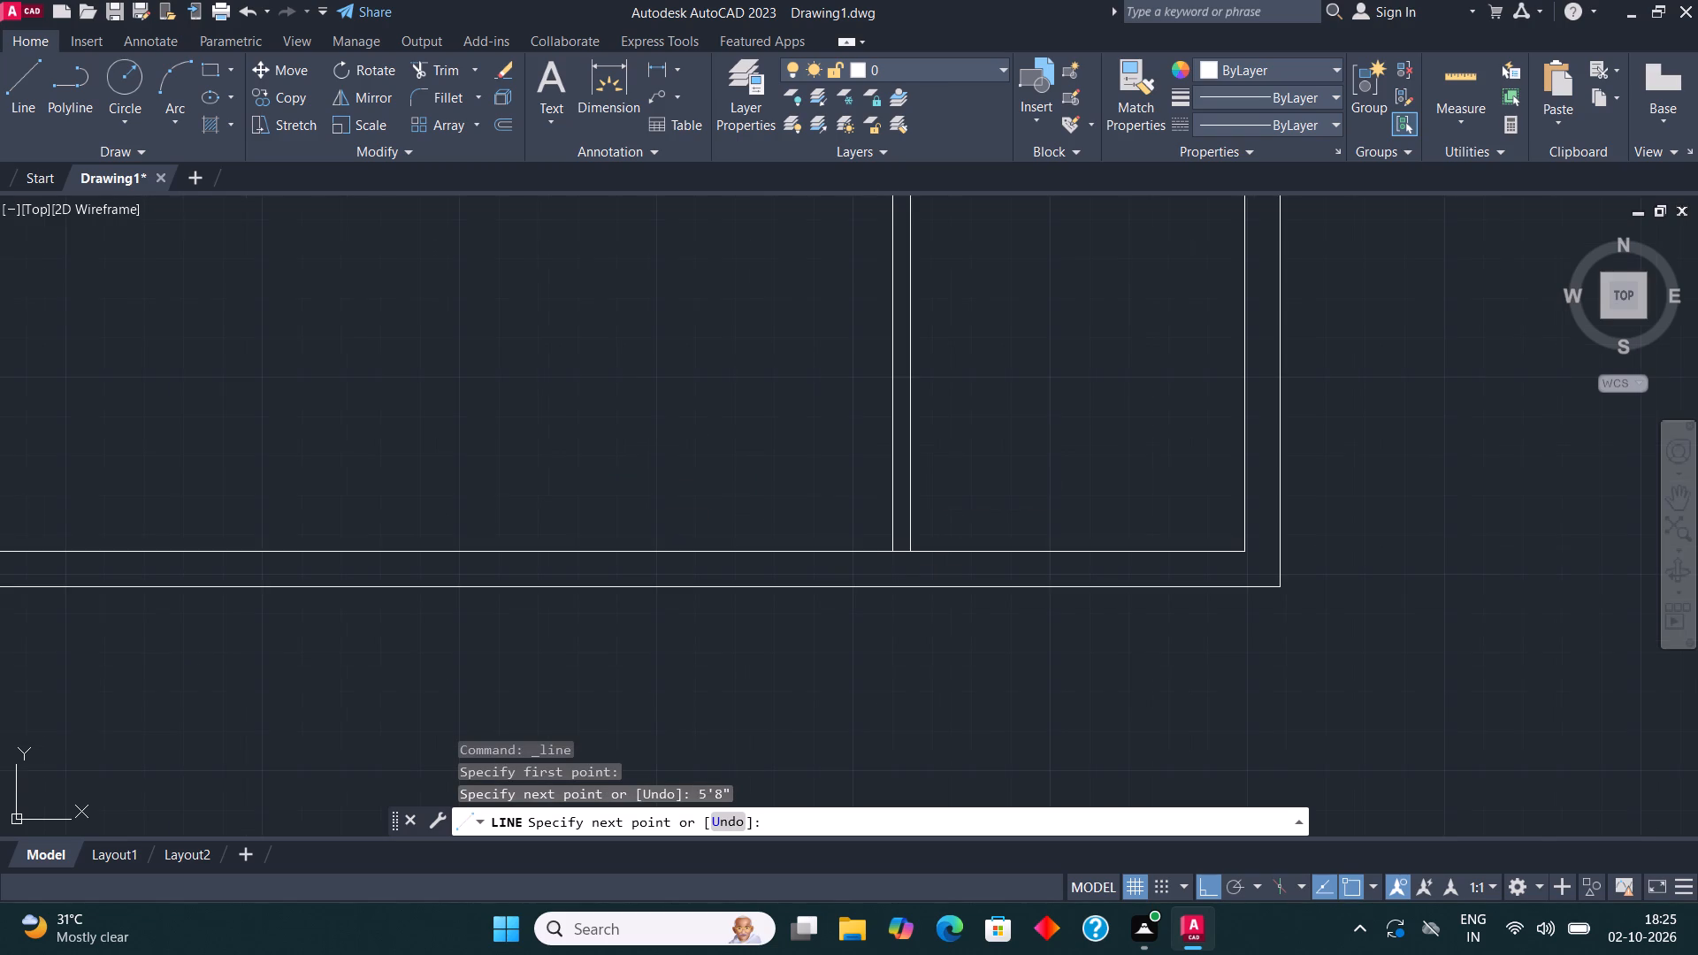
{"action": "scroll", "coordinate": [732, 485], "scroll_direction": "down", "scroll_amount": 6}
{"action": "scroll", "coordinate": [705, 430], "scroll_direction": "up", "scroll_amount": 4}
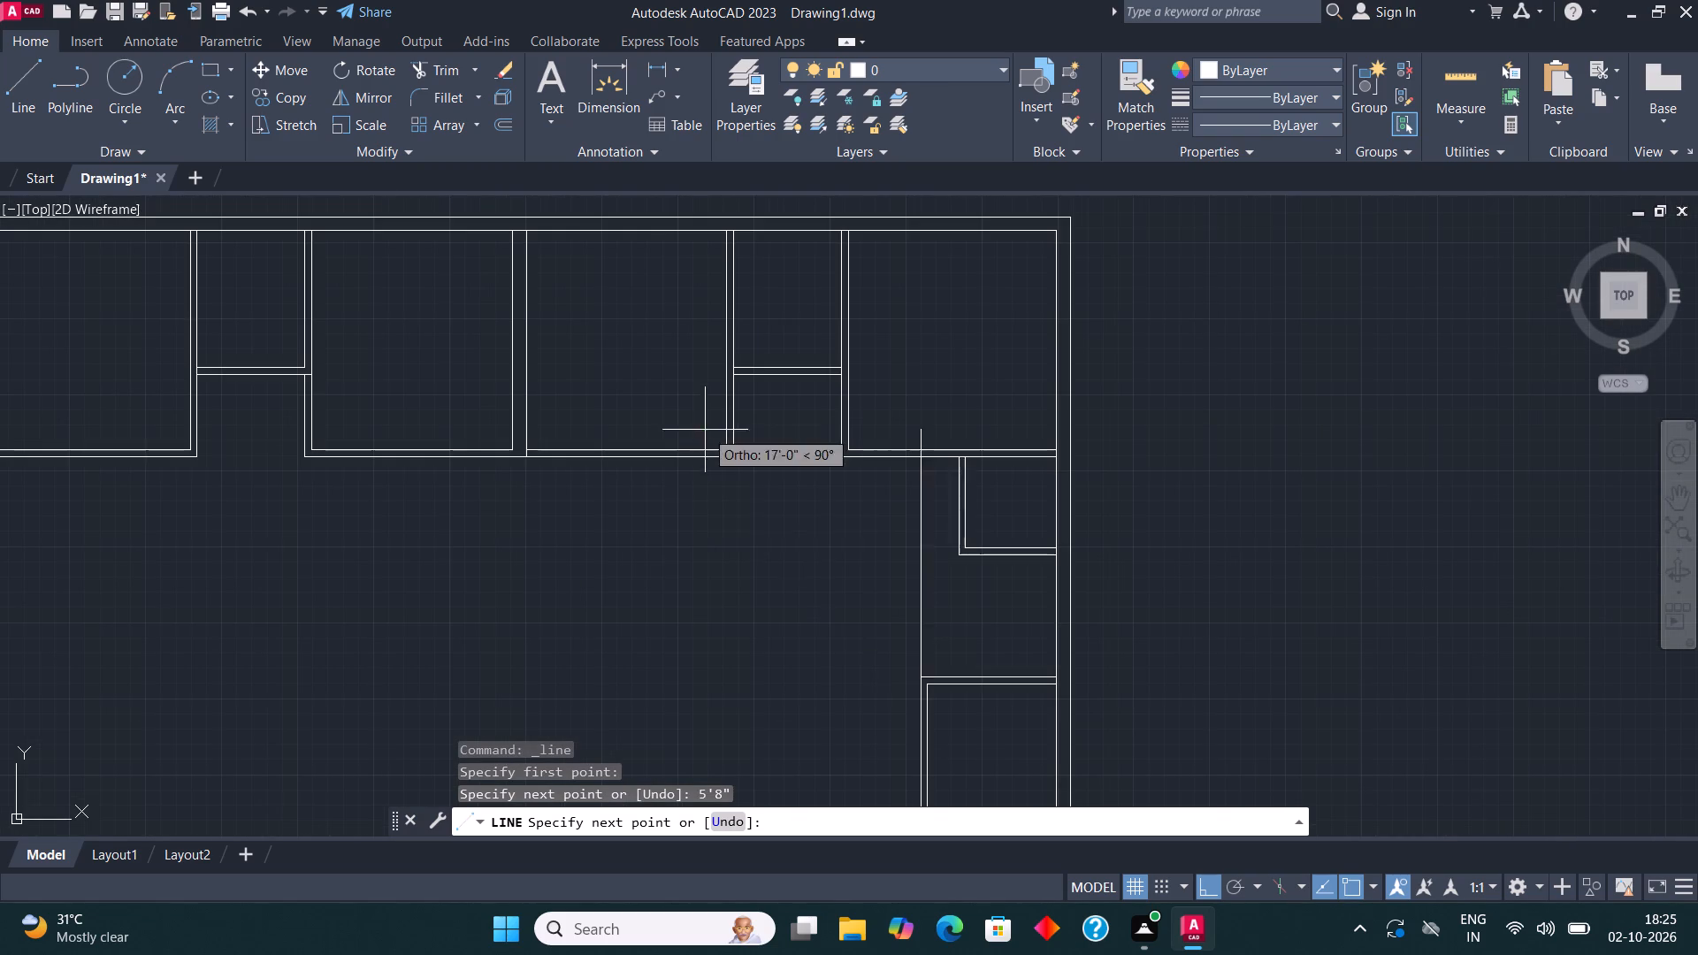
{"action": "scroll", "coordinate": [747, 523], "scroll_direction": "down", "scroll_amount": 1}
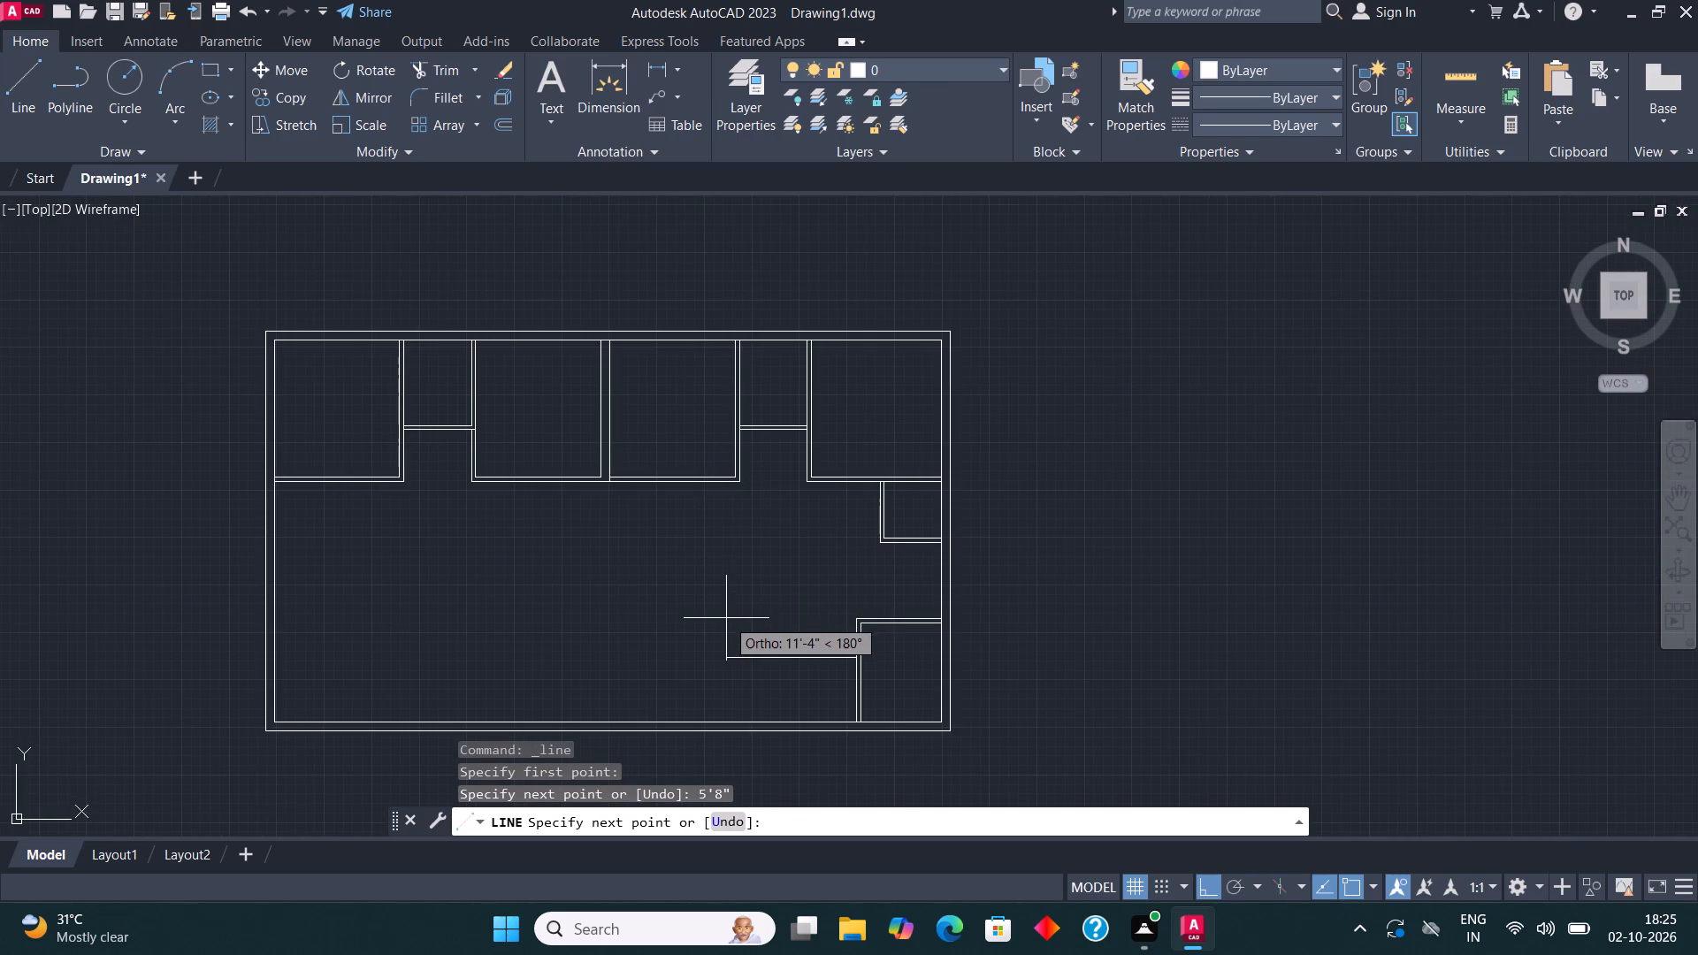
{"action": "type", "text": "10'3\""}
{"action": "key", "text": "Return"}
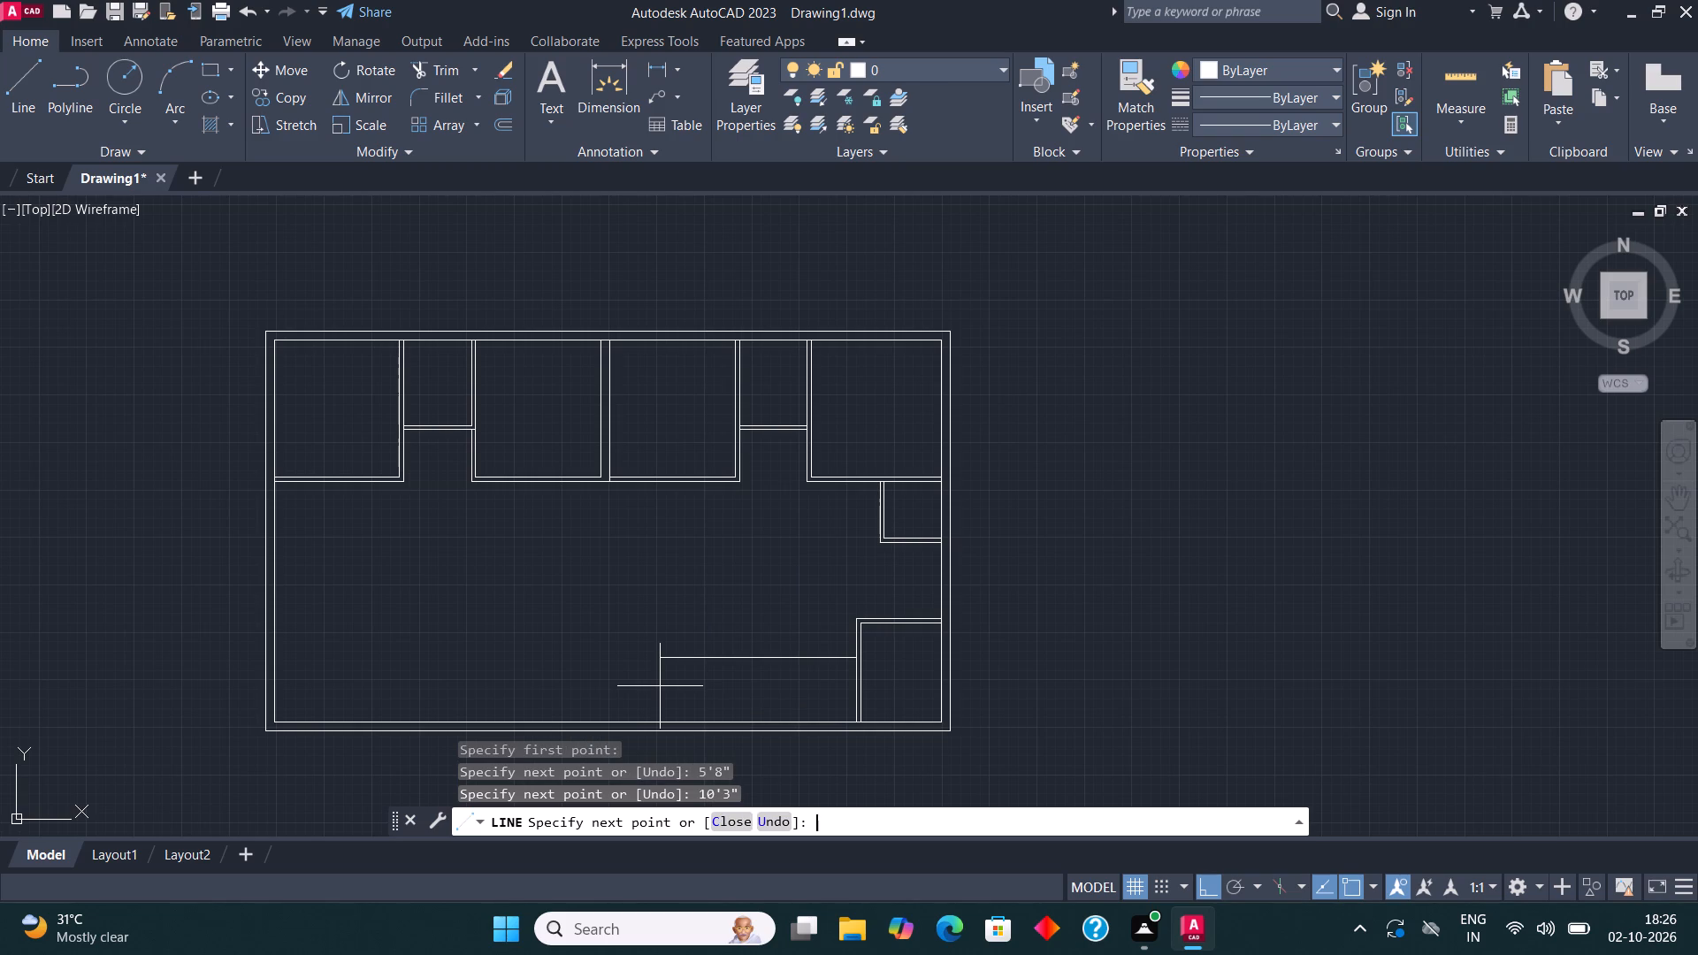
{"action": "scroll", "coordinate": [683, 722], "scroll_direction": "up", "scroll_amount": 2}
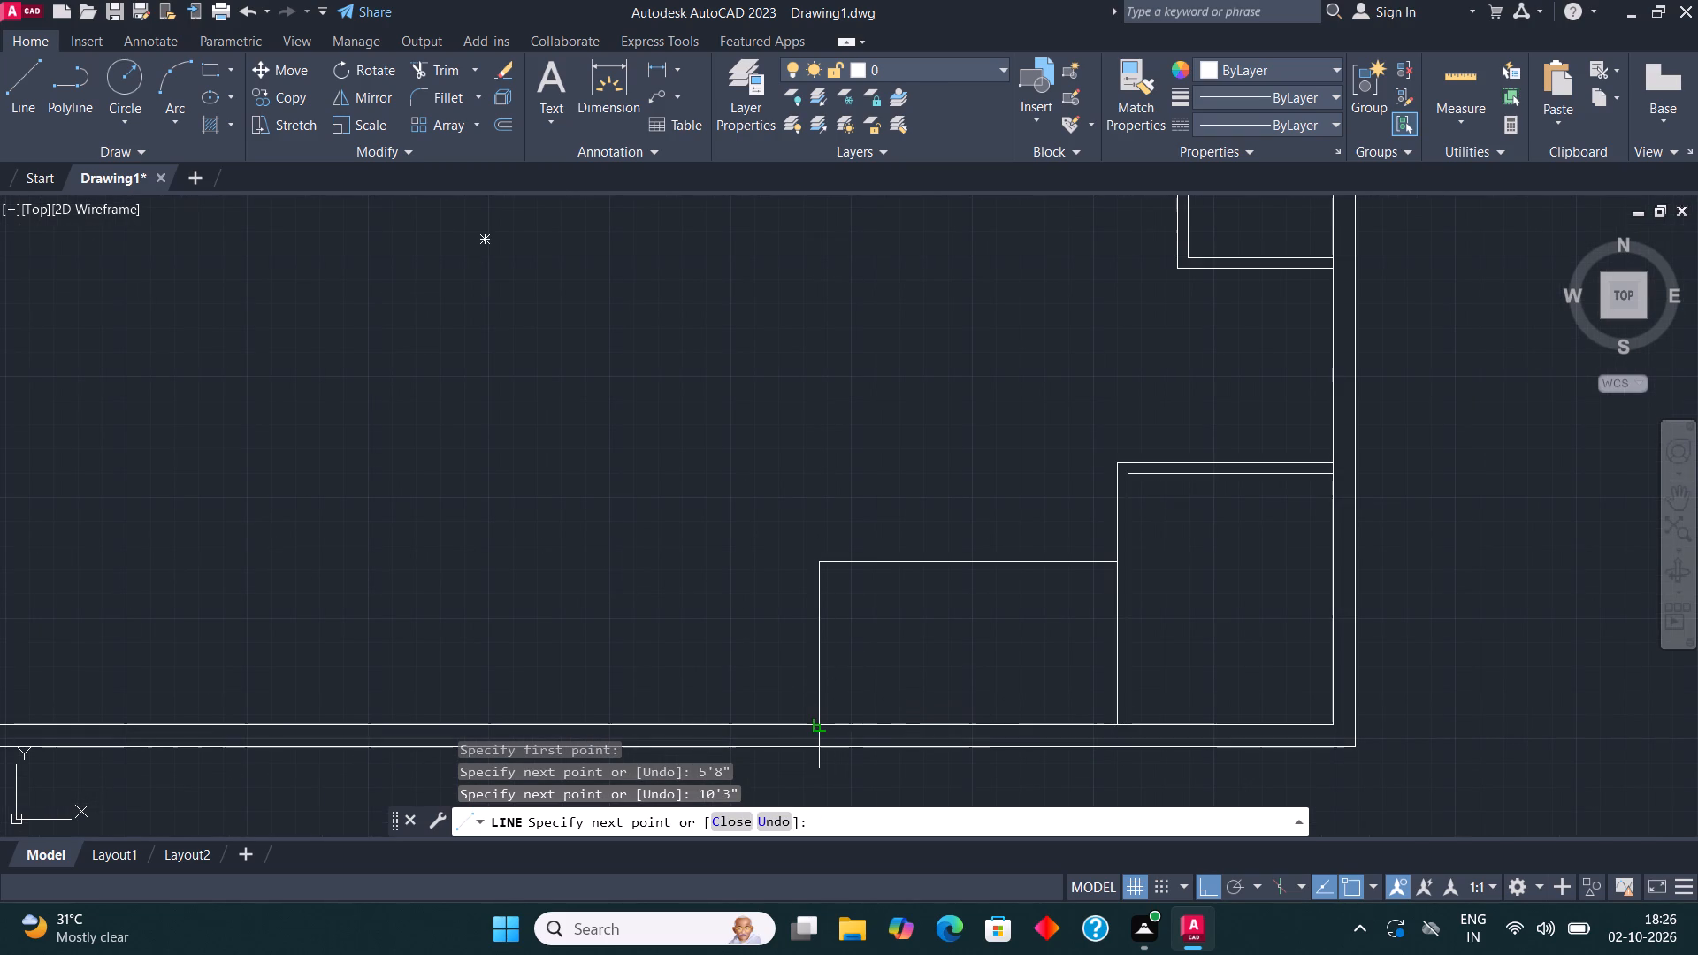
{"action": "left_click", "coordinate": [814, 655]}
{"action": "left_click", "coordinate": [817, 730]}
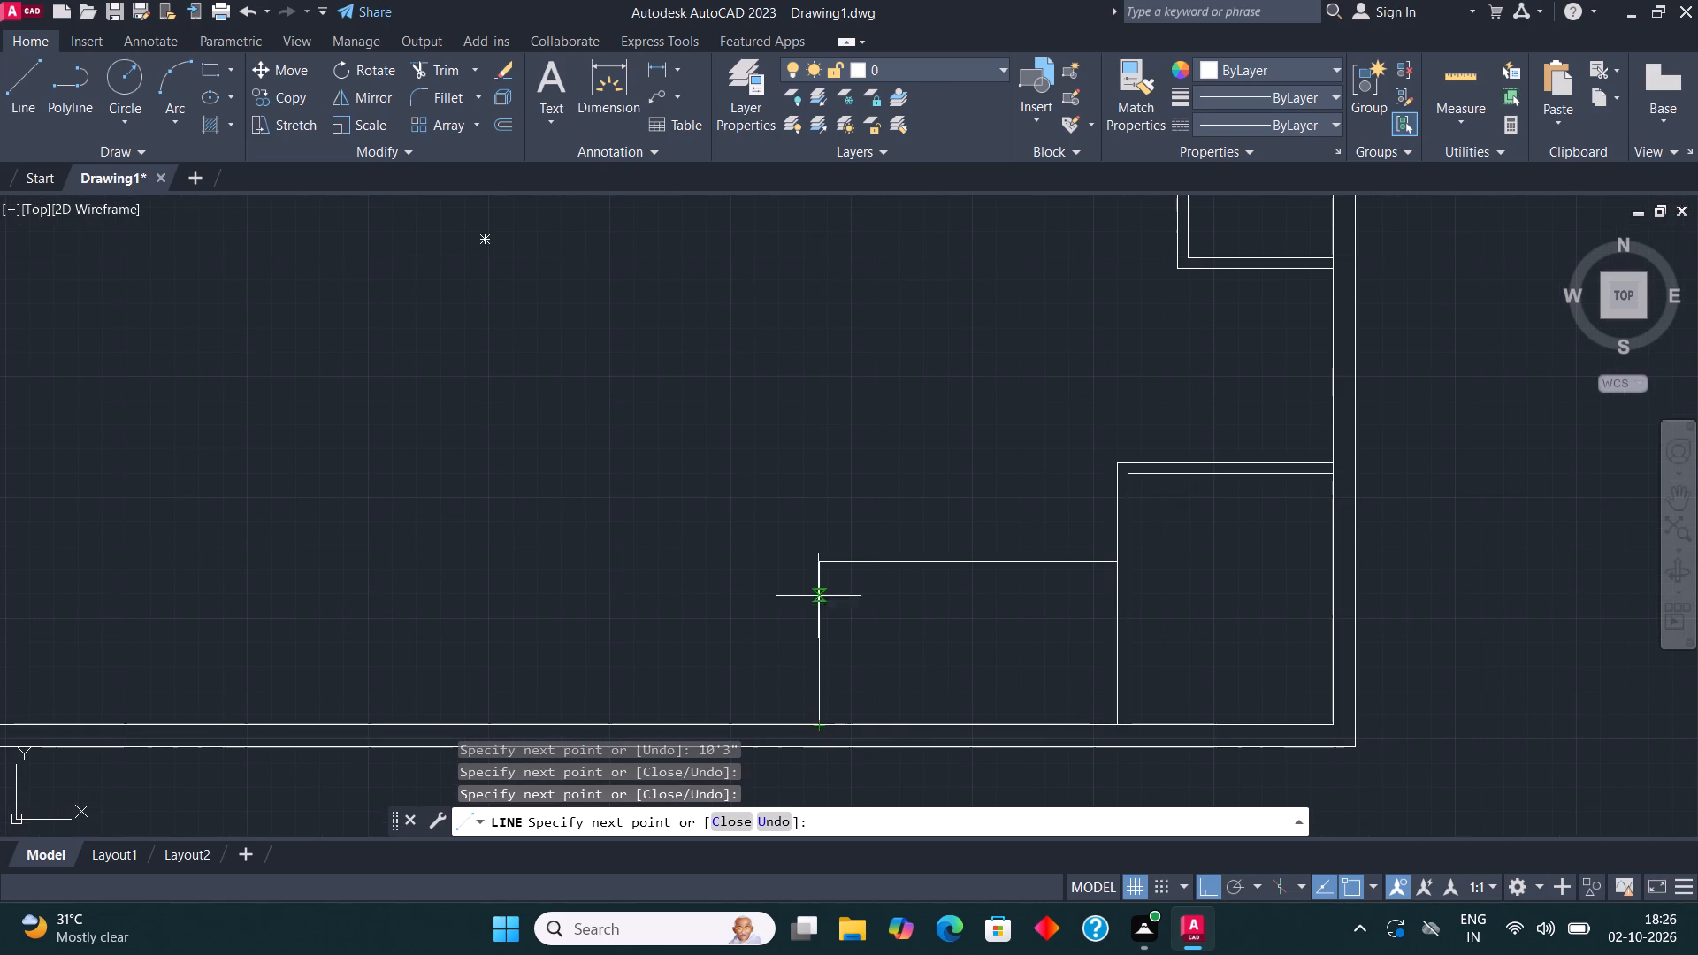
Stretch the lower end of the new room's short far side line down to the inner line of the lower outer wall.
{"action": "key", "text": "Escape"}
{"action": "middle_click_drag", "start_coordinate": [1032, 584], "coordinate": [950, 497]}
{"action": "left_click_drag", "start_coordinate": [862, 584], "coordinate": [857, 575]}
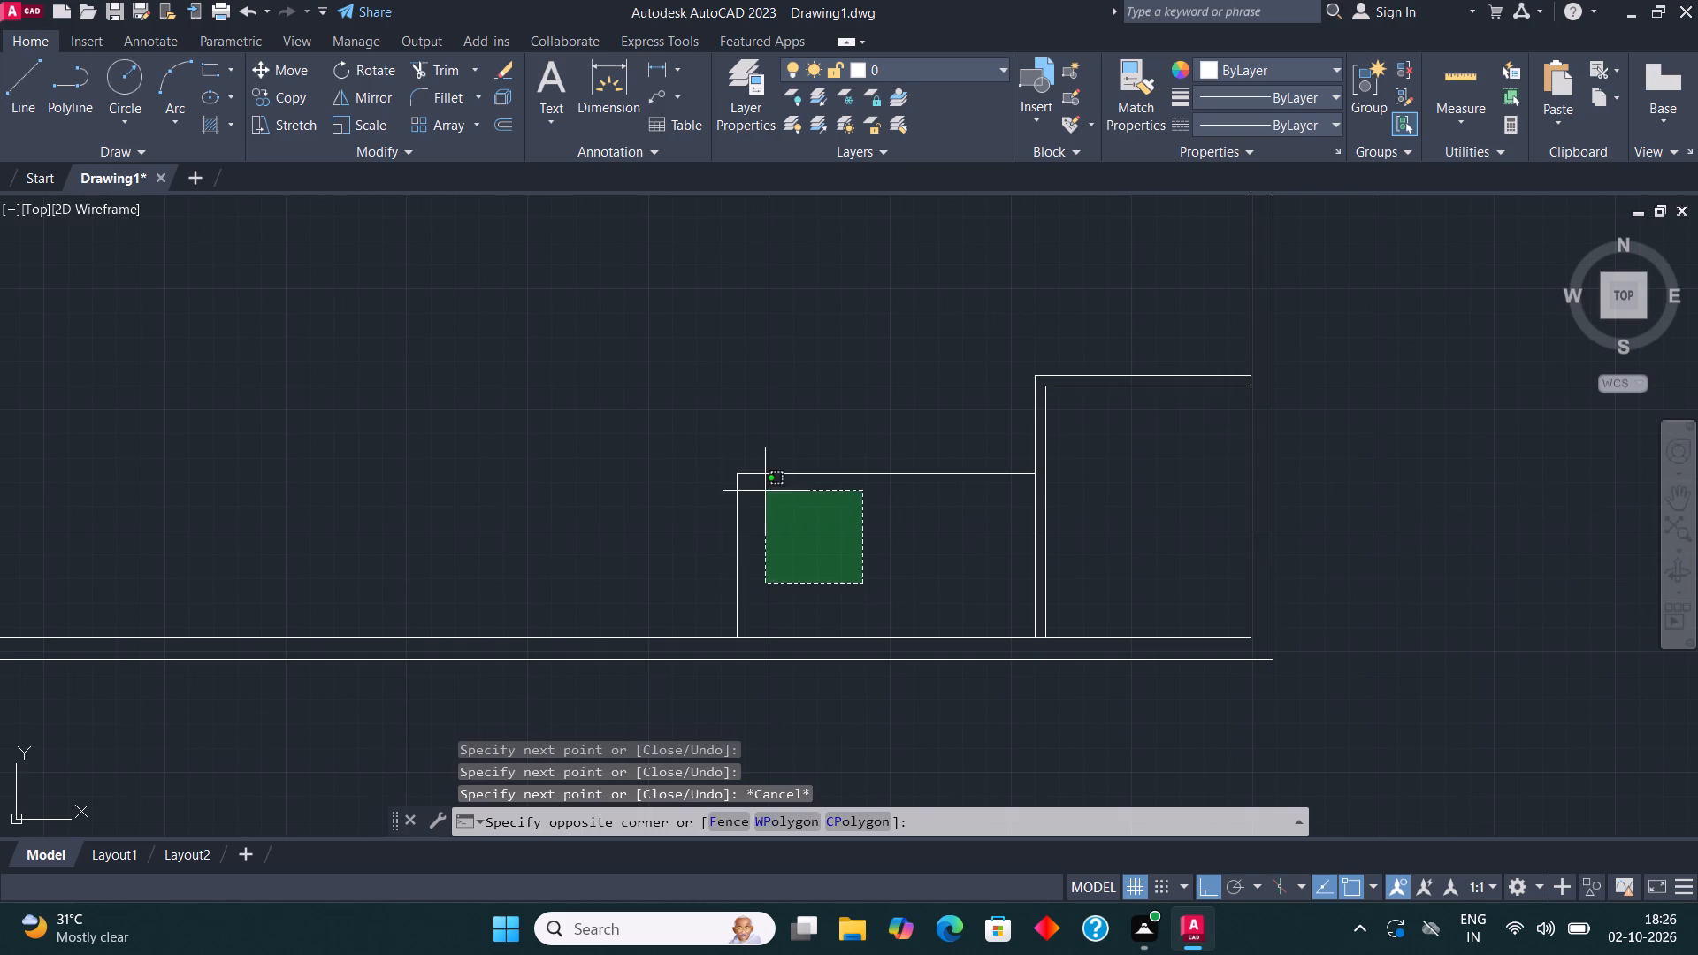
{"action": "left_click", "coordinate": [662, 399]}
{"action": "key", "text": "Escape"}
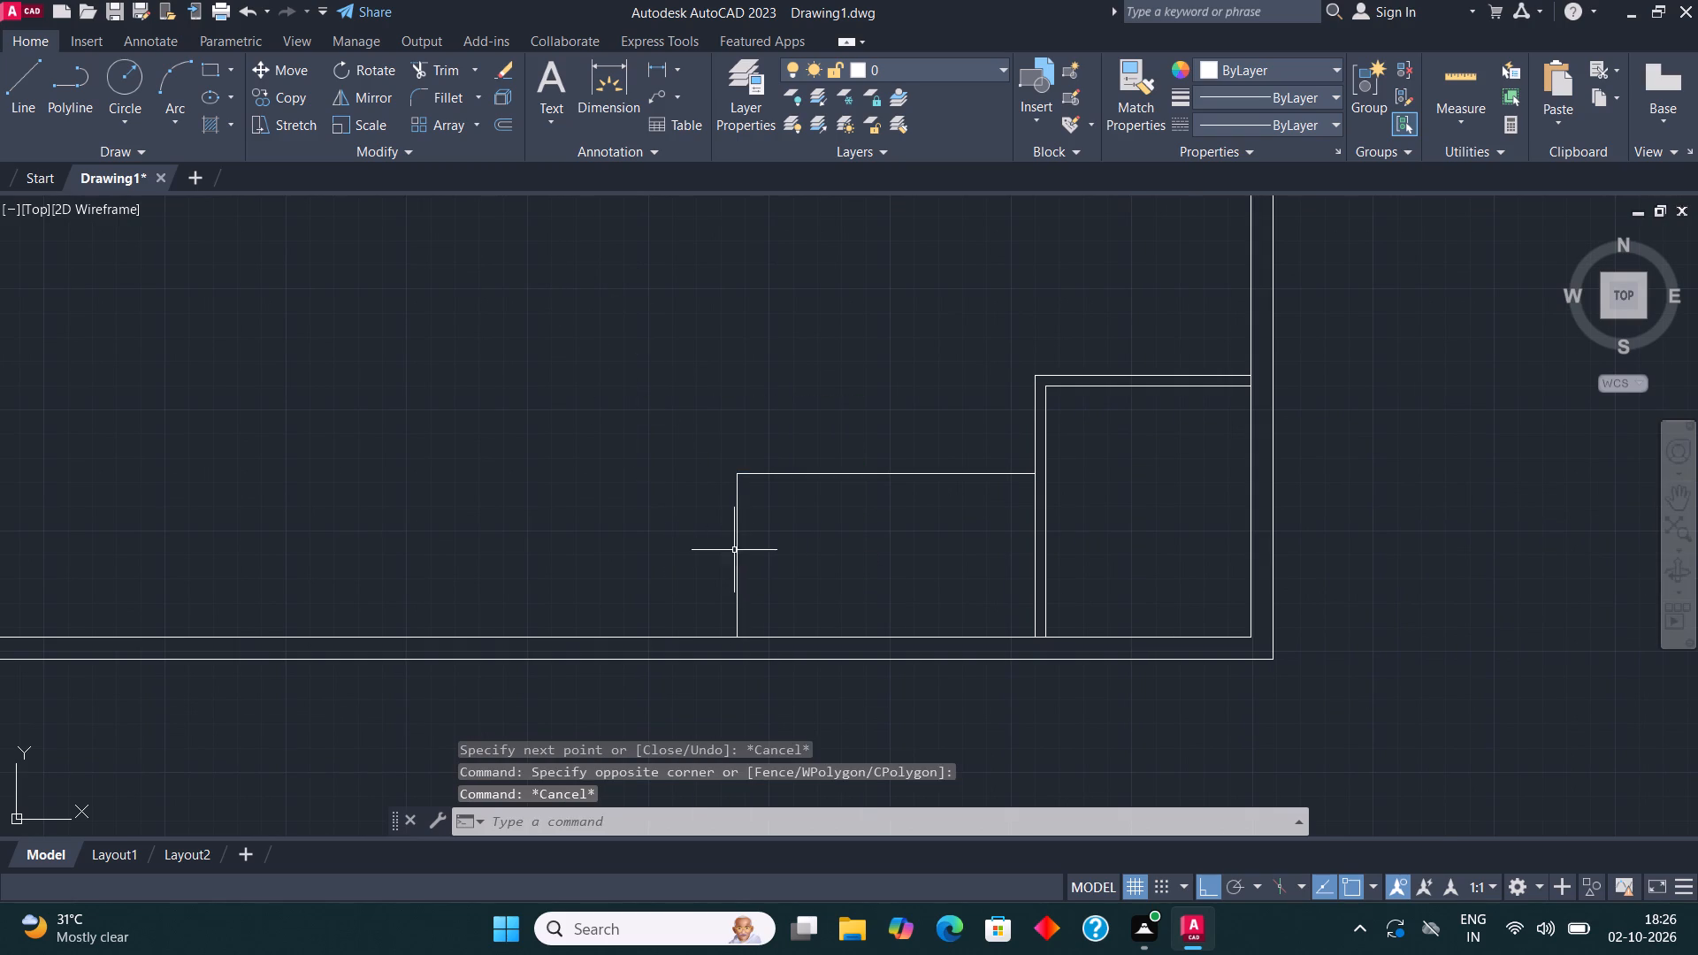
{"action": "left_click", "coordinate": [734, 547]}
{"action": "scroll", "coordinate": [743, 584], "scroll_direction": "up", "scroll_amount": 1}
{"action": "left_click", "coordinate": [731, 561]}
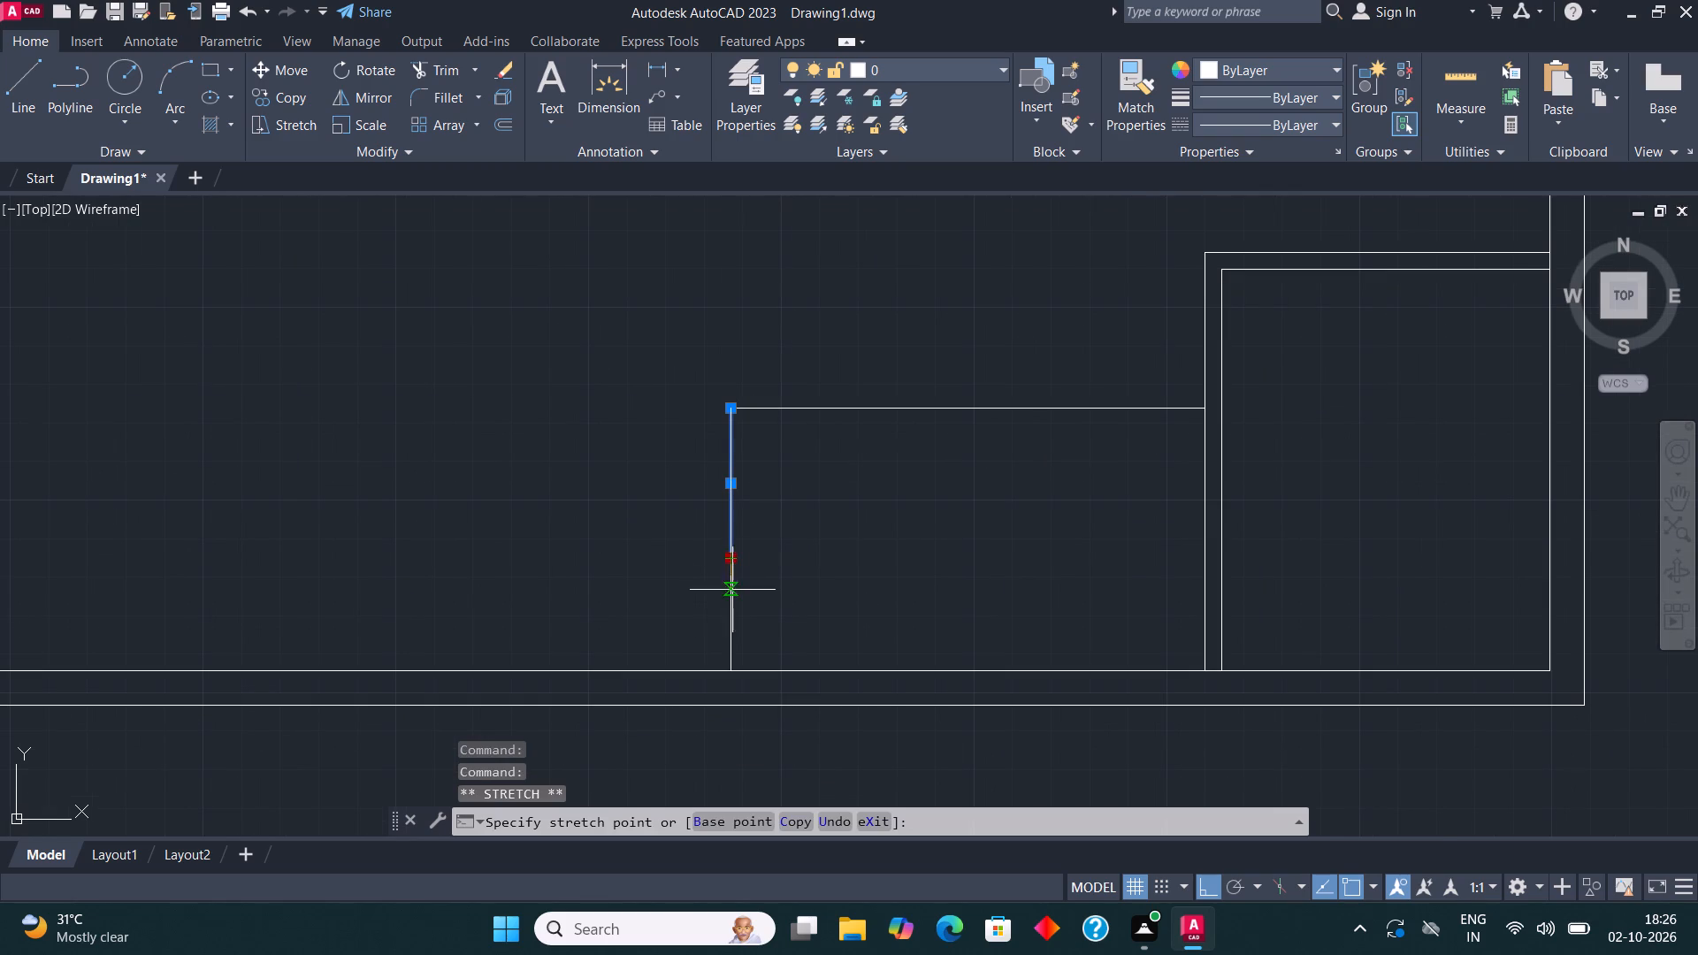
{"action": "left_click", "coordinate": [725, 671]}
{"action": "key", "text": "Escape"}
Offset the new lower room's top line and far side line outward by 4.5".
{"action": "left_click_drag", "start_coordinate": [835, 611], "coordinate": [764, 489]}
{"action": "left_click", "coordinate": [707, 400]}
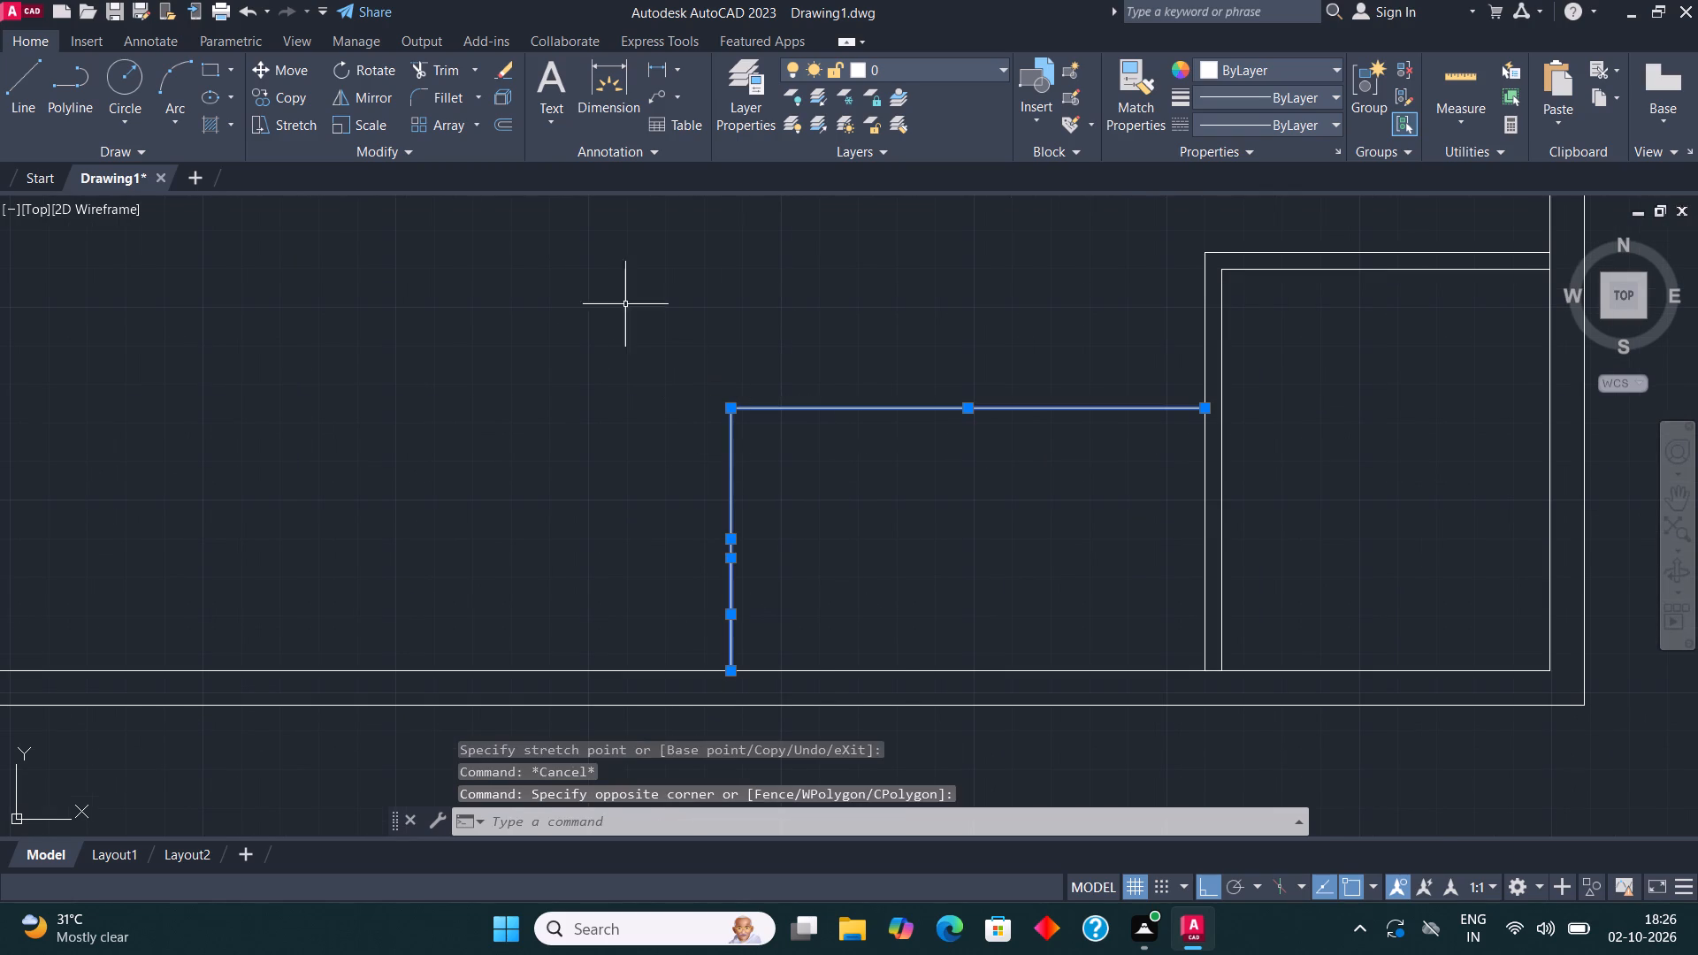
{"action": "left_click", "coordinate": [500, 129]}
{"action": "left_click", "coordinate": [863, 405]}
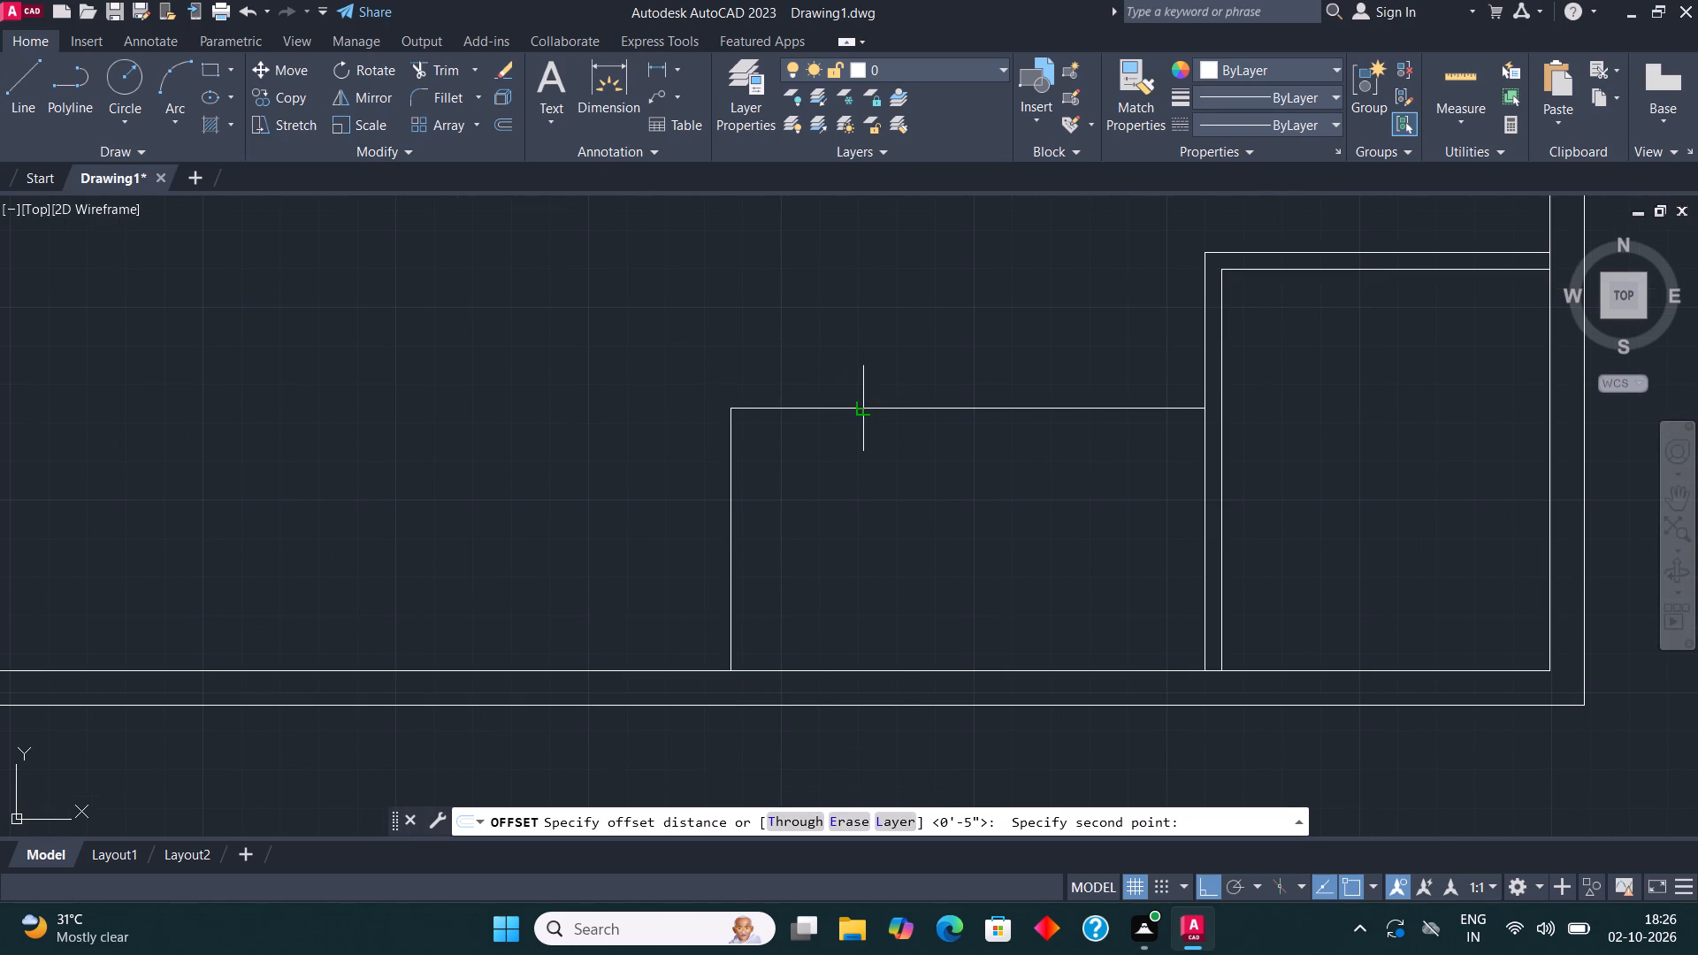
{"action": "type", "text": "4.5\""}
{"action": "key", "text": "Return"}
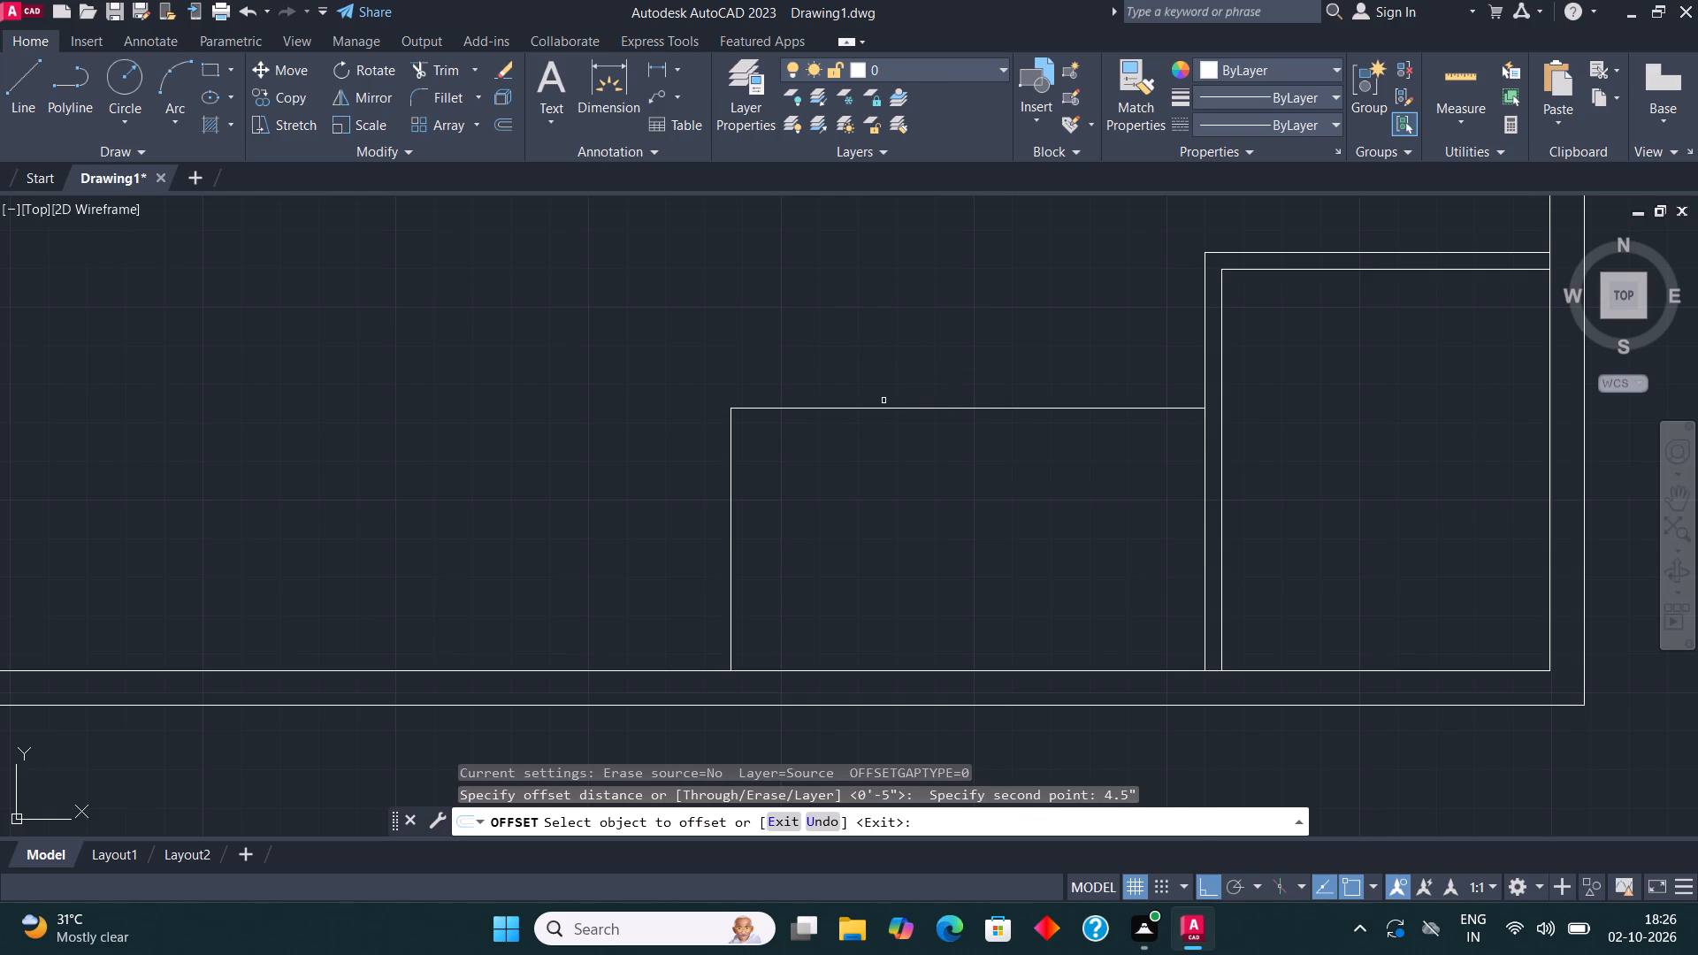
{"action": "left_click", "coordinate": [890, 411]}
{"action": "left_click", "coordinate": [888, 363]}
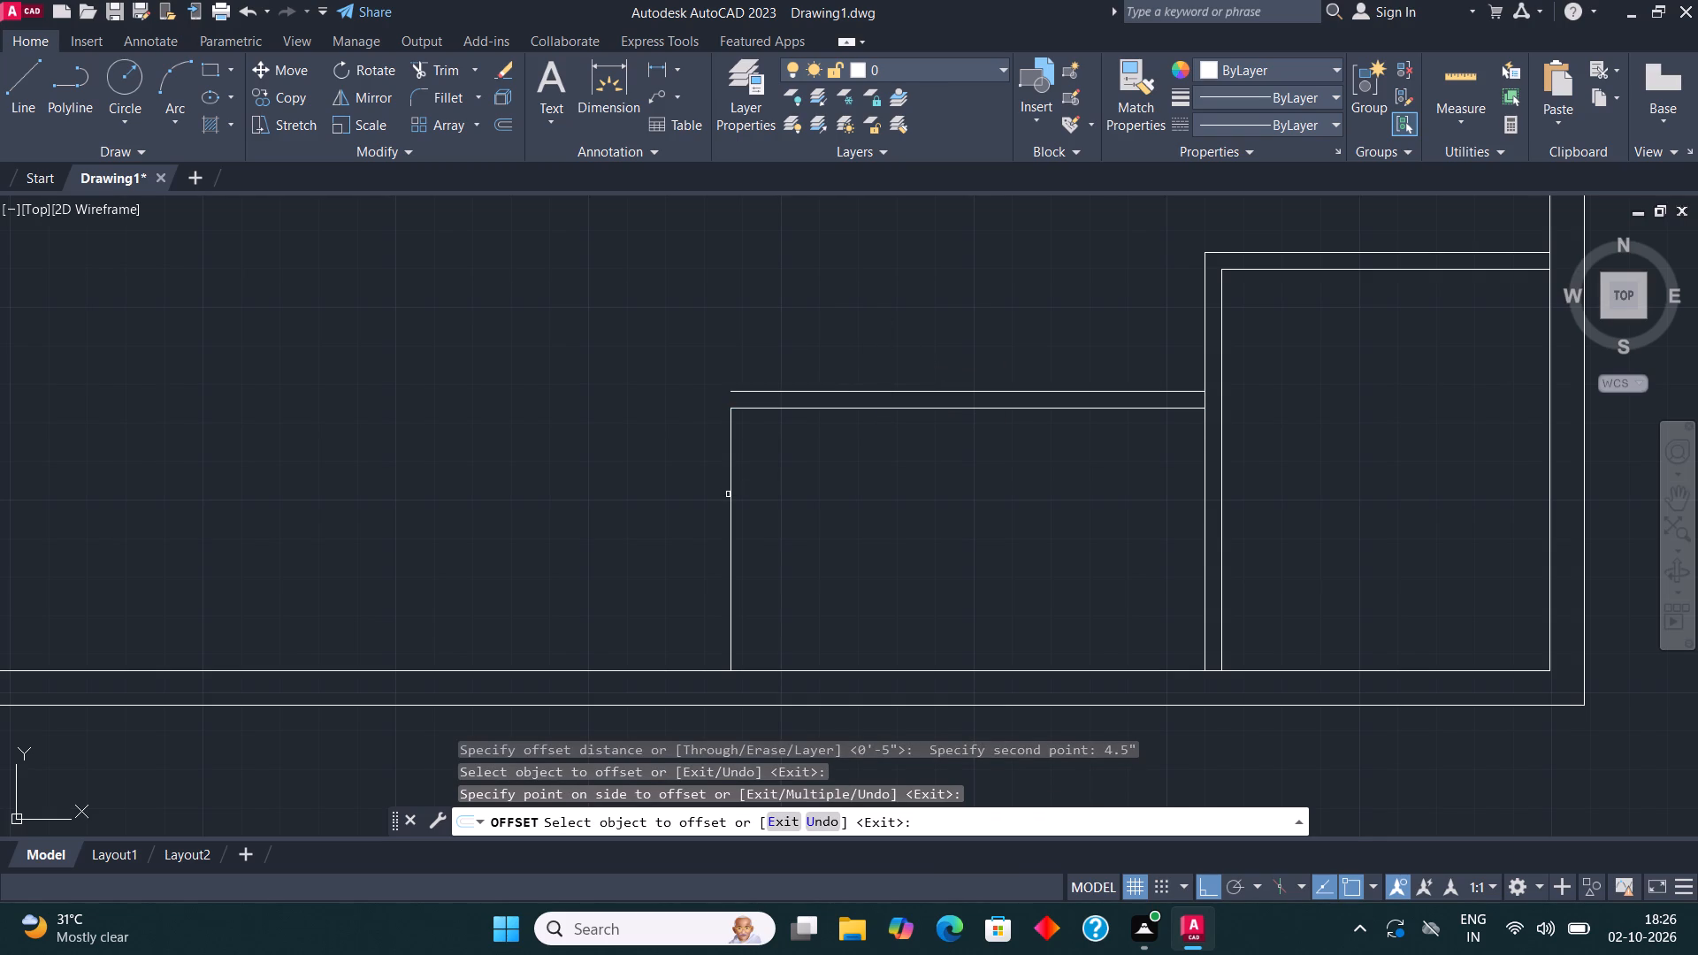
{"action": "left_click", "coordinate": [730, 495]}
{"action": "left_click", "coordinate": [693, 461]}
Fillet the new lower room's two outer wall lines into a square corner.
{"action": "left_click", "coordinate": [447, 90]}
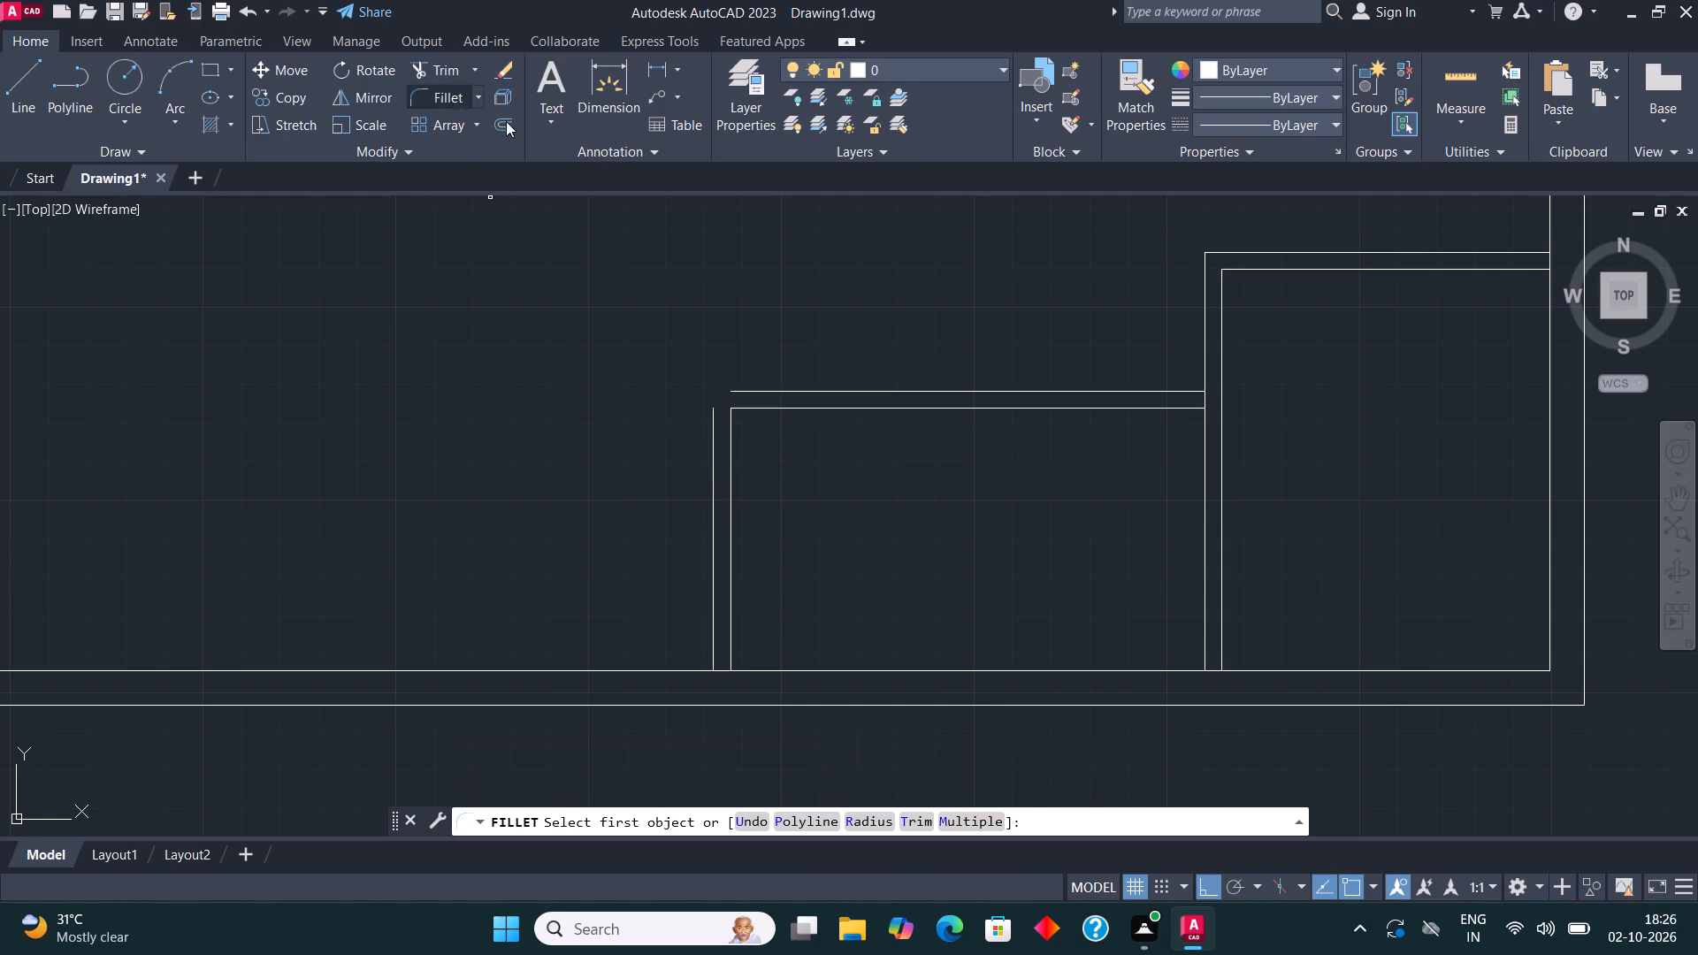
{"action": "left_click", "coordinate": [715, 450]}
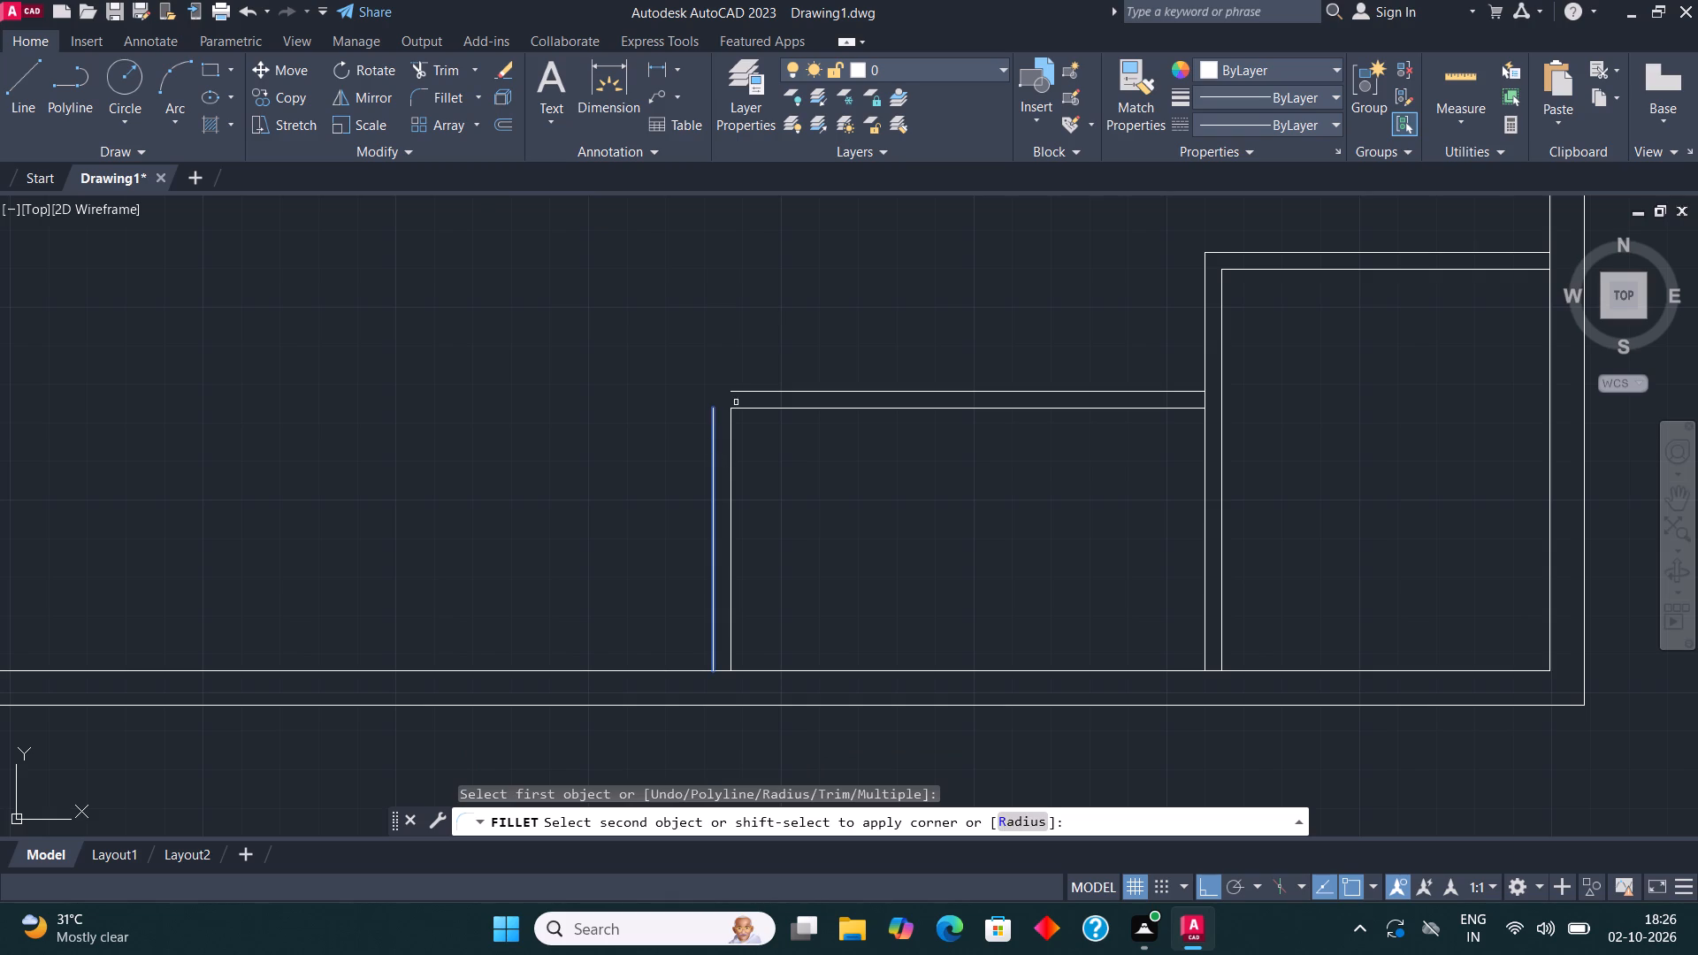
{"action": "left_click", "coordinate": [752, 393]}
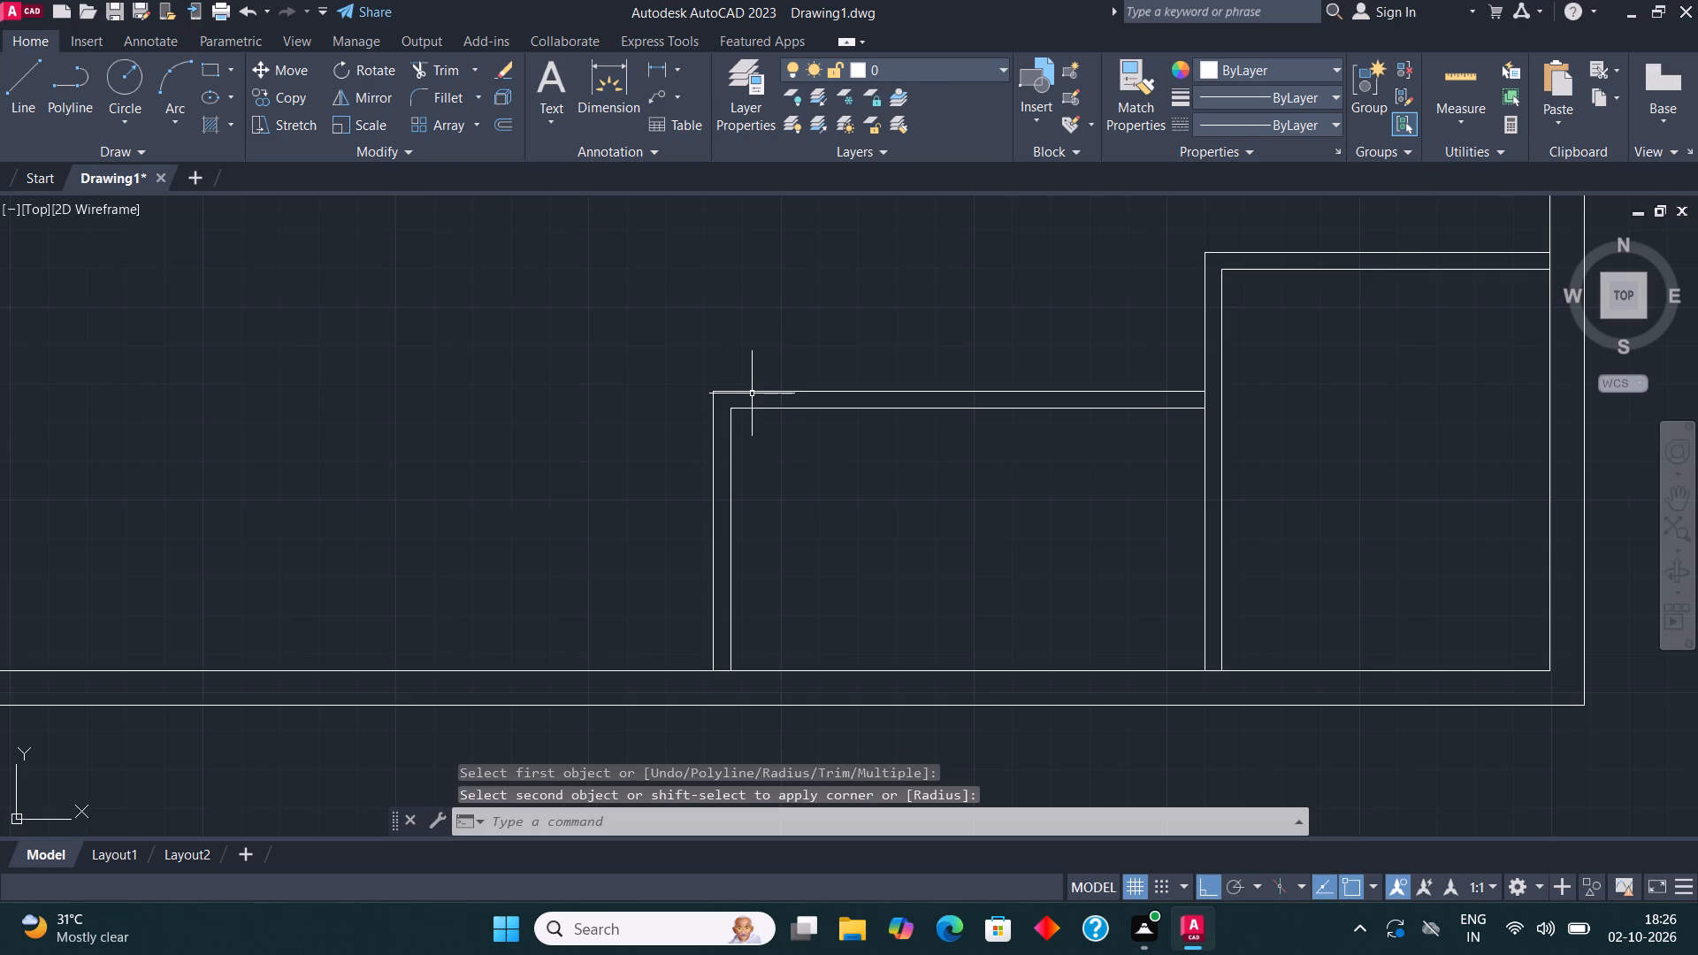
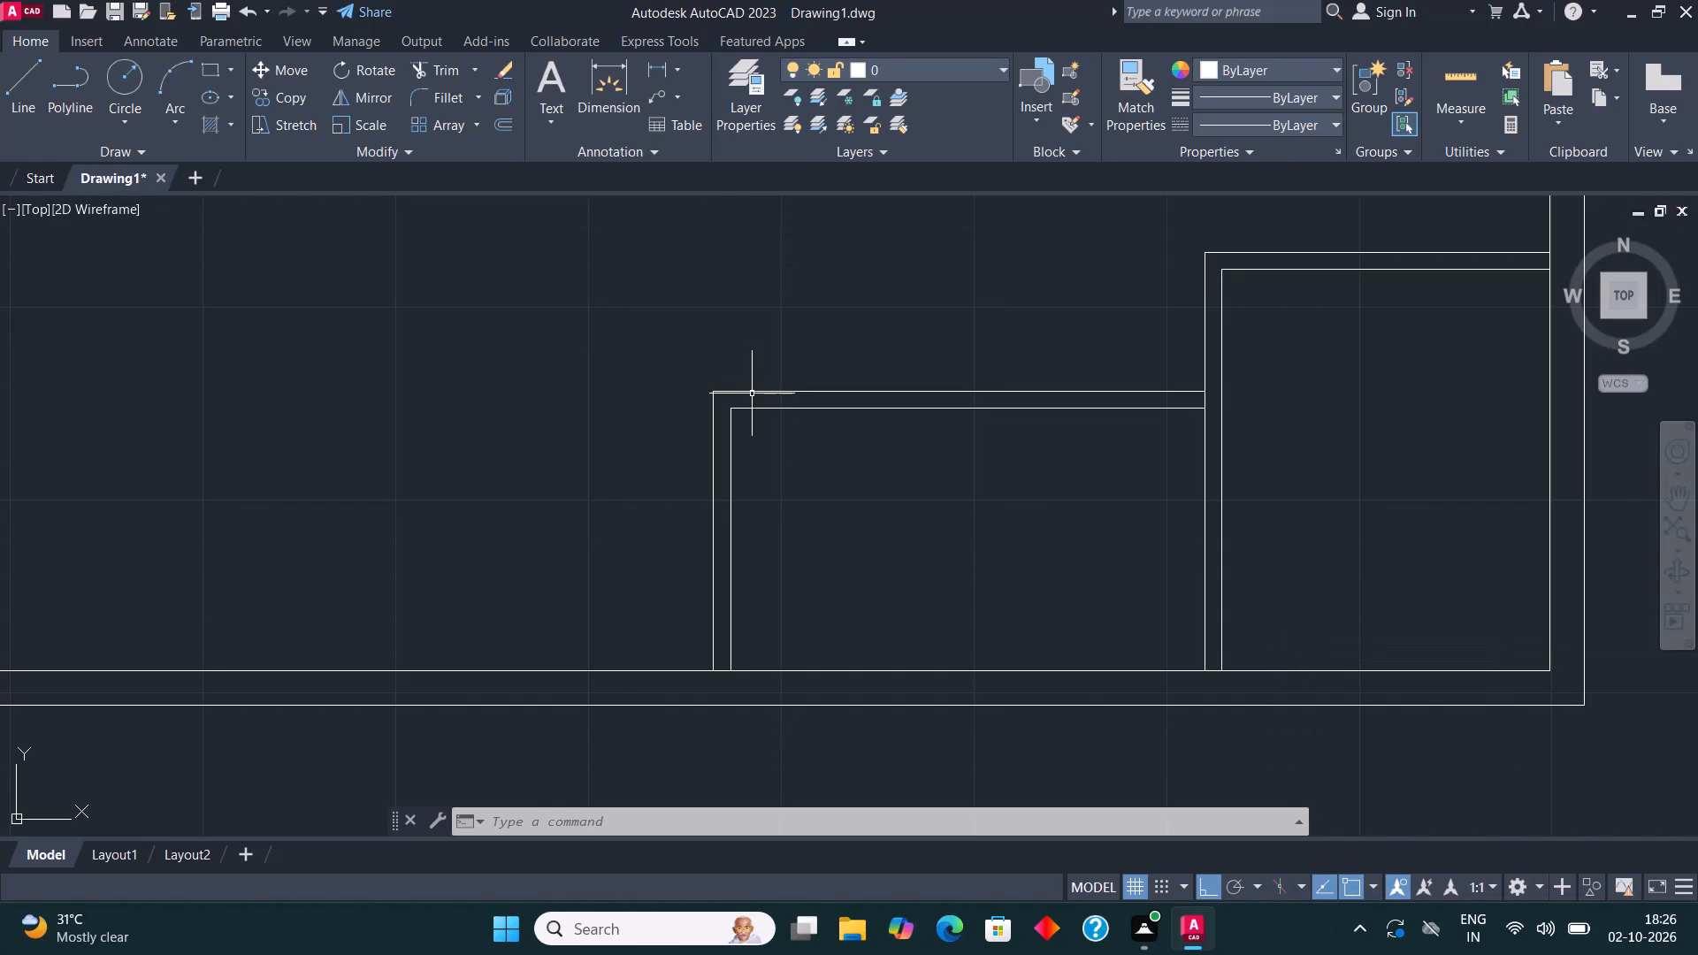
From the inner lower-left corner of the outer walls, draw lines 5'8" up, 9'11" across into the plan, and down to the lower wall's inner line.
{"action": "scroll", "coordinate": [752, 393], "scroll_direction": "down", "scroll_amount": 2}
{"action": "middle_click_drag", "start_coordinate": [891, 498], "coordinate": [1015, 673]}
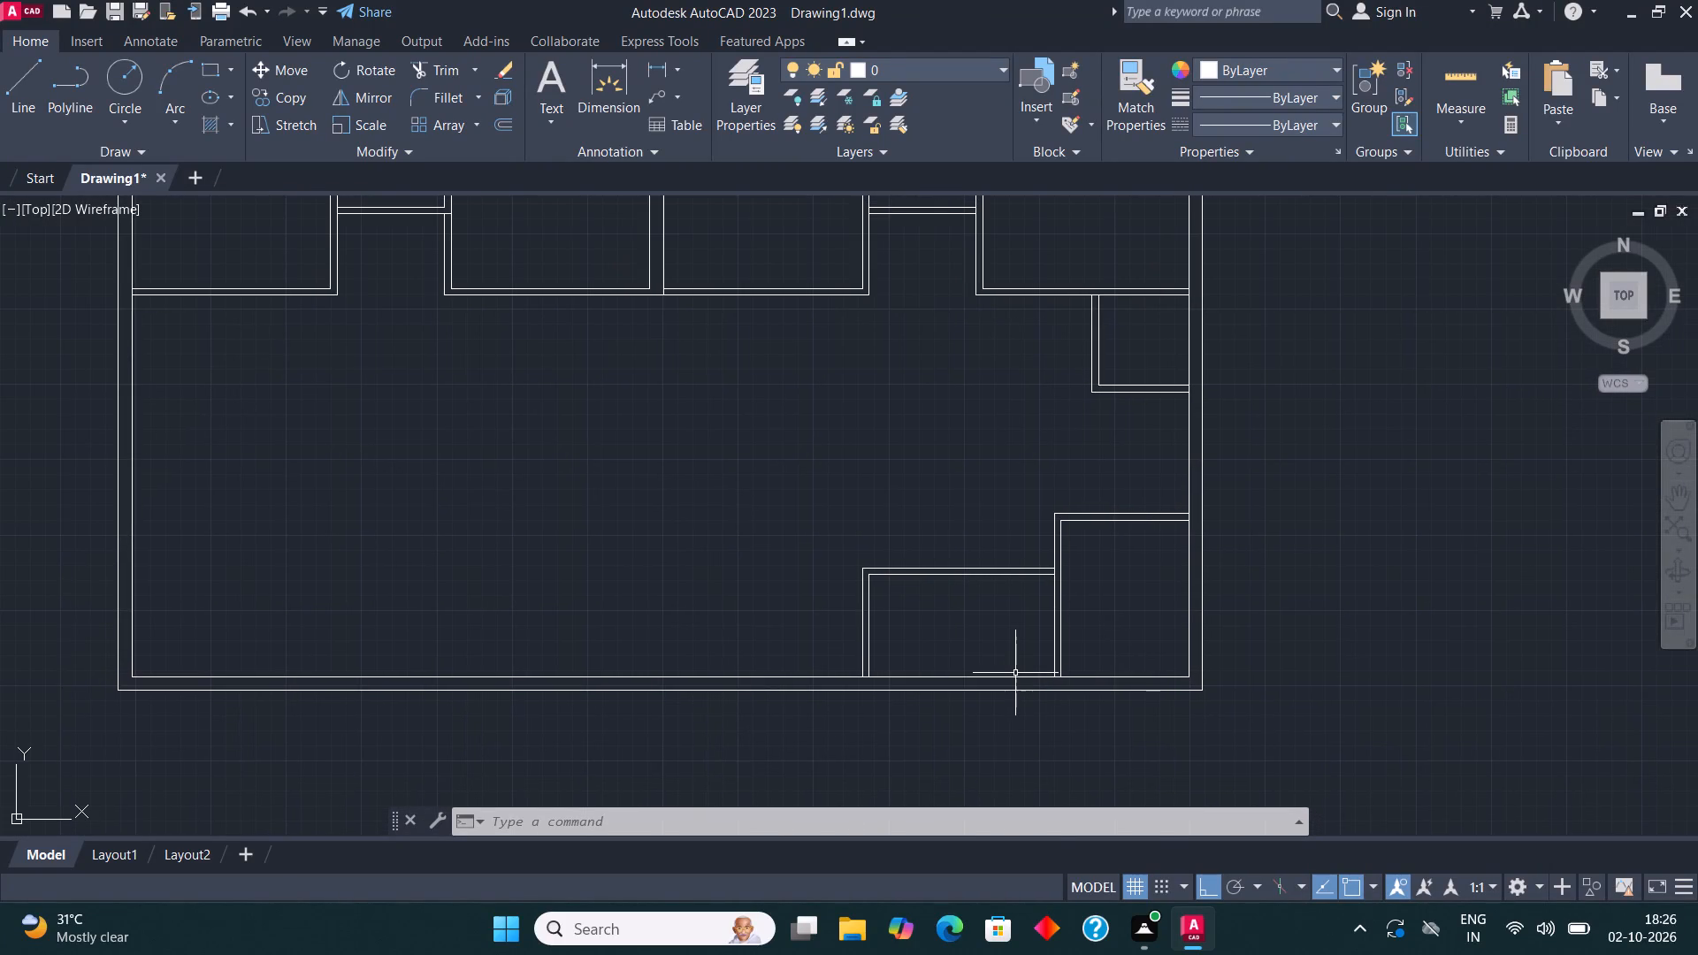
{"action": "left_click", "coordinate": [15, 95]}
{"action": "middle_click_drag", "start_coordinate": [562, 474], "coordinate": [1048, 409]}
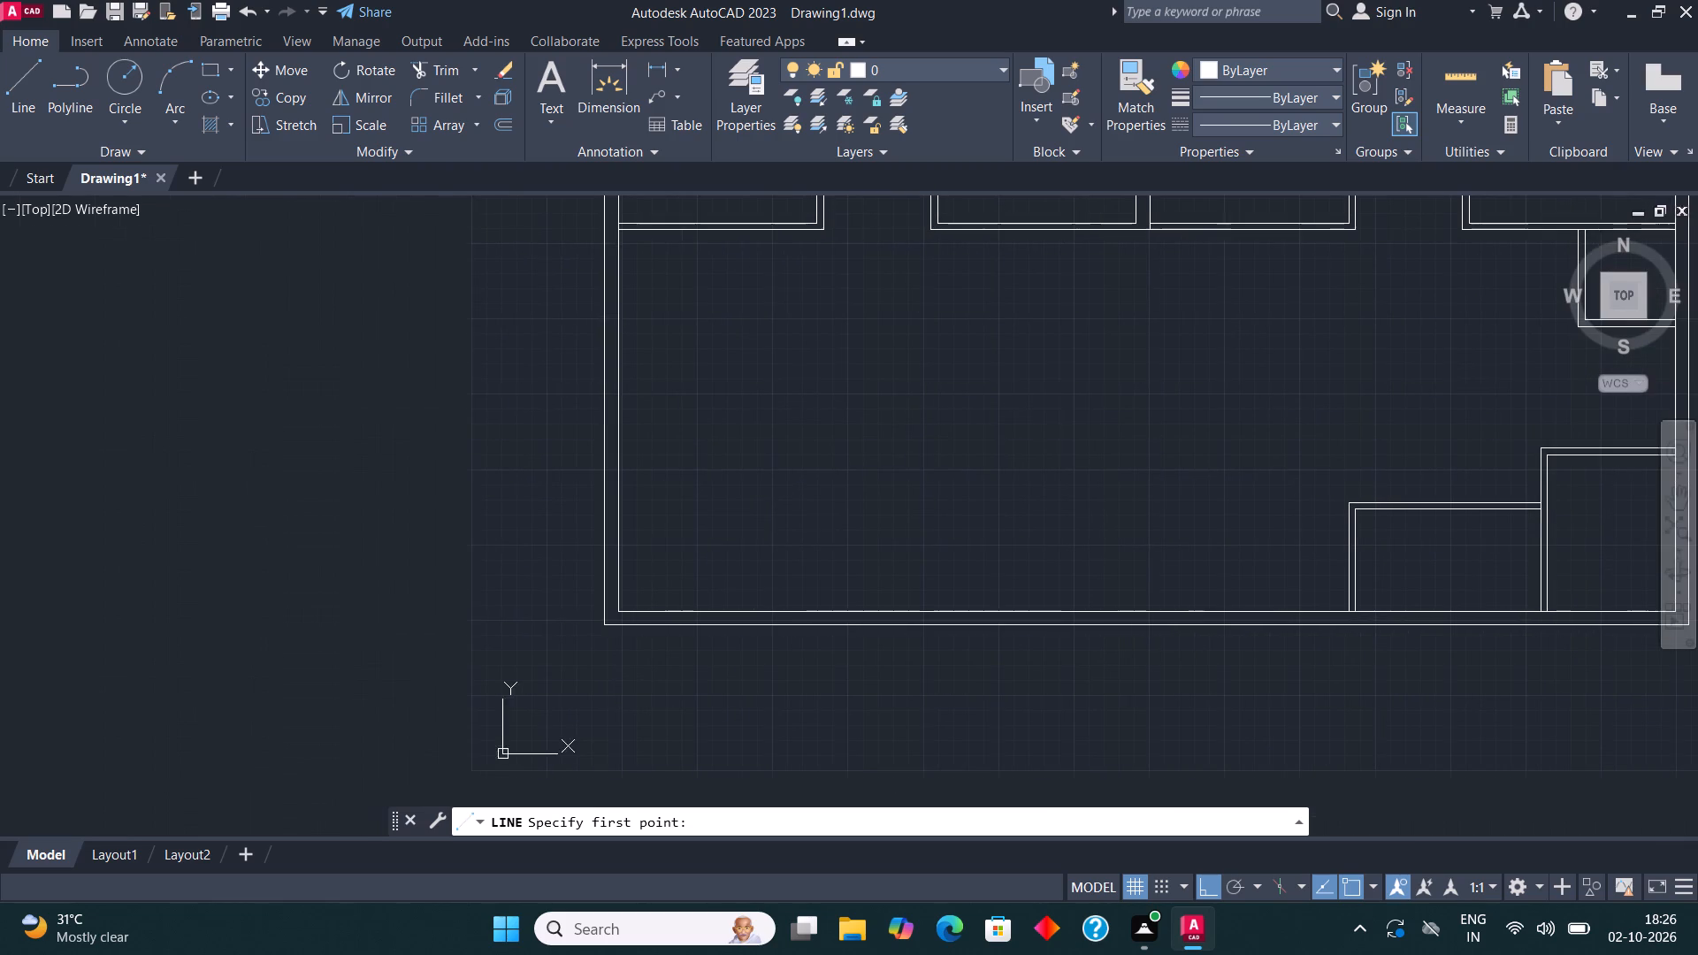
{"action": "scroll", "coordinate": [635, 567], "scroll_direction": "up", "scroll_amount": 1}
{"action": "left_click", "coordinate": [600, 646]}
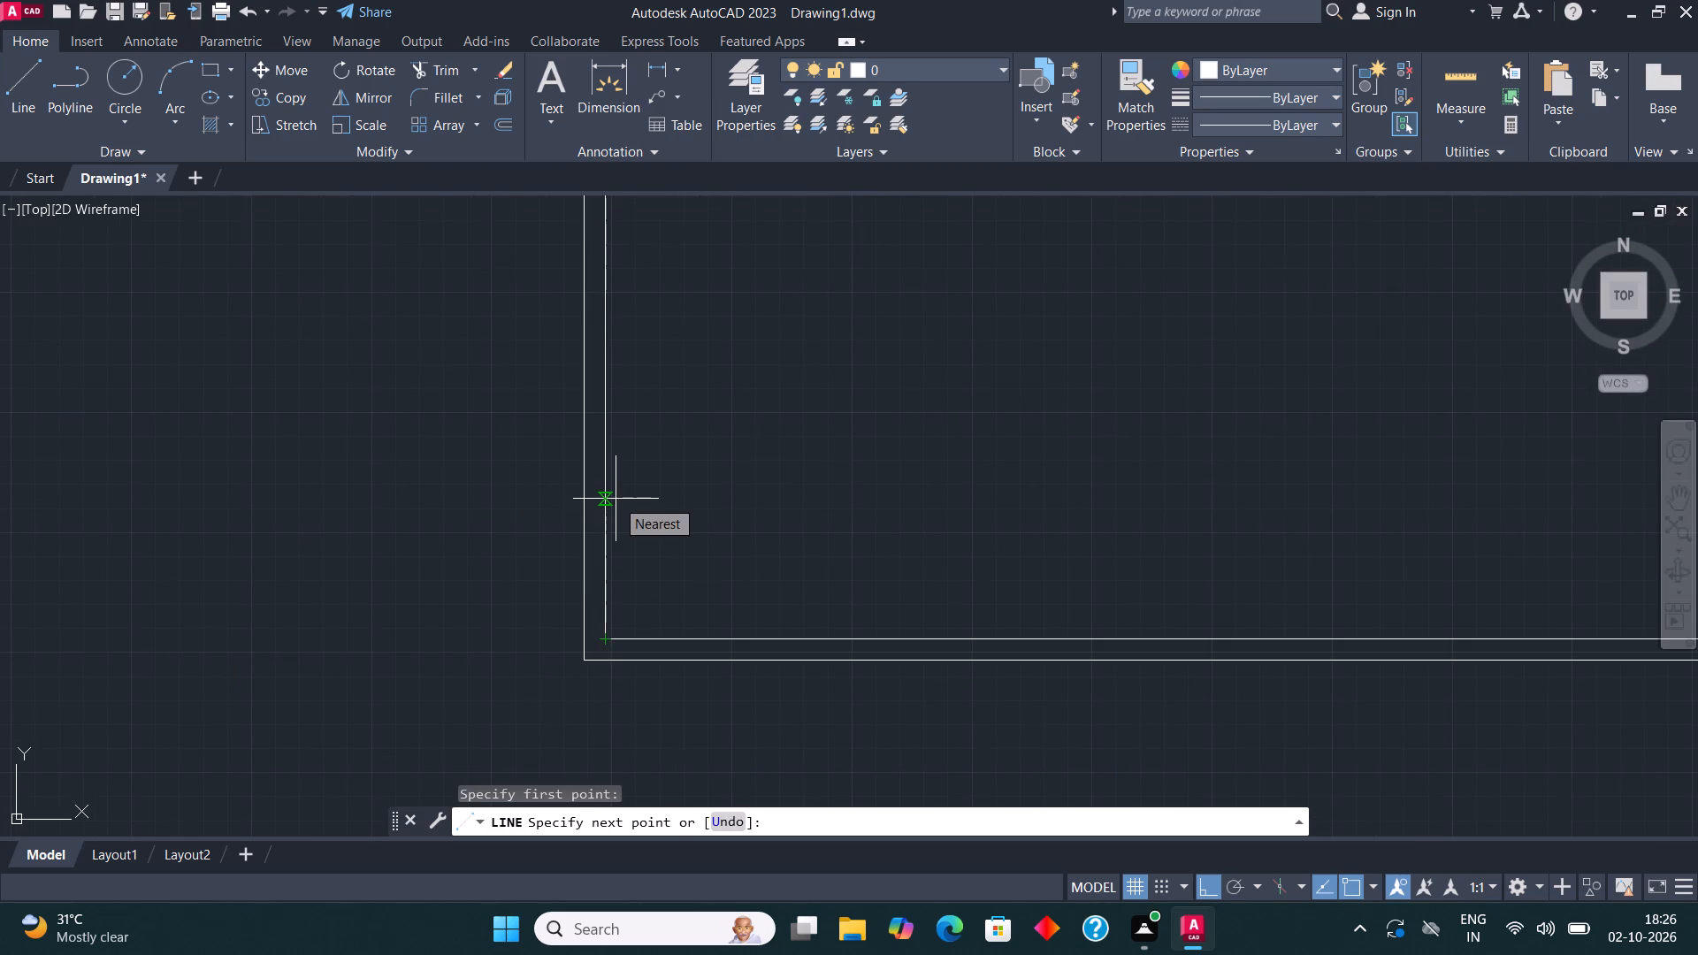
{"action": "type", "text": "5'8\""}
{"action": "key", "text": "Return"}
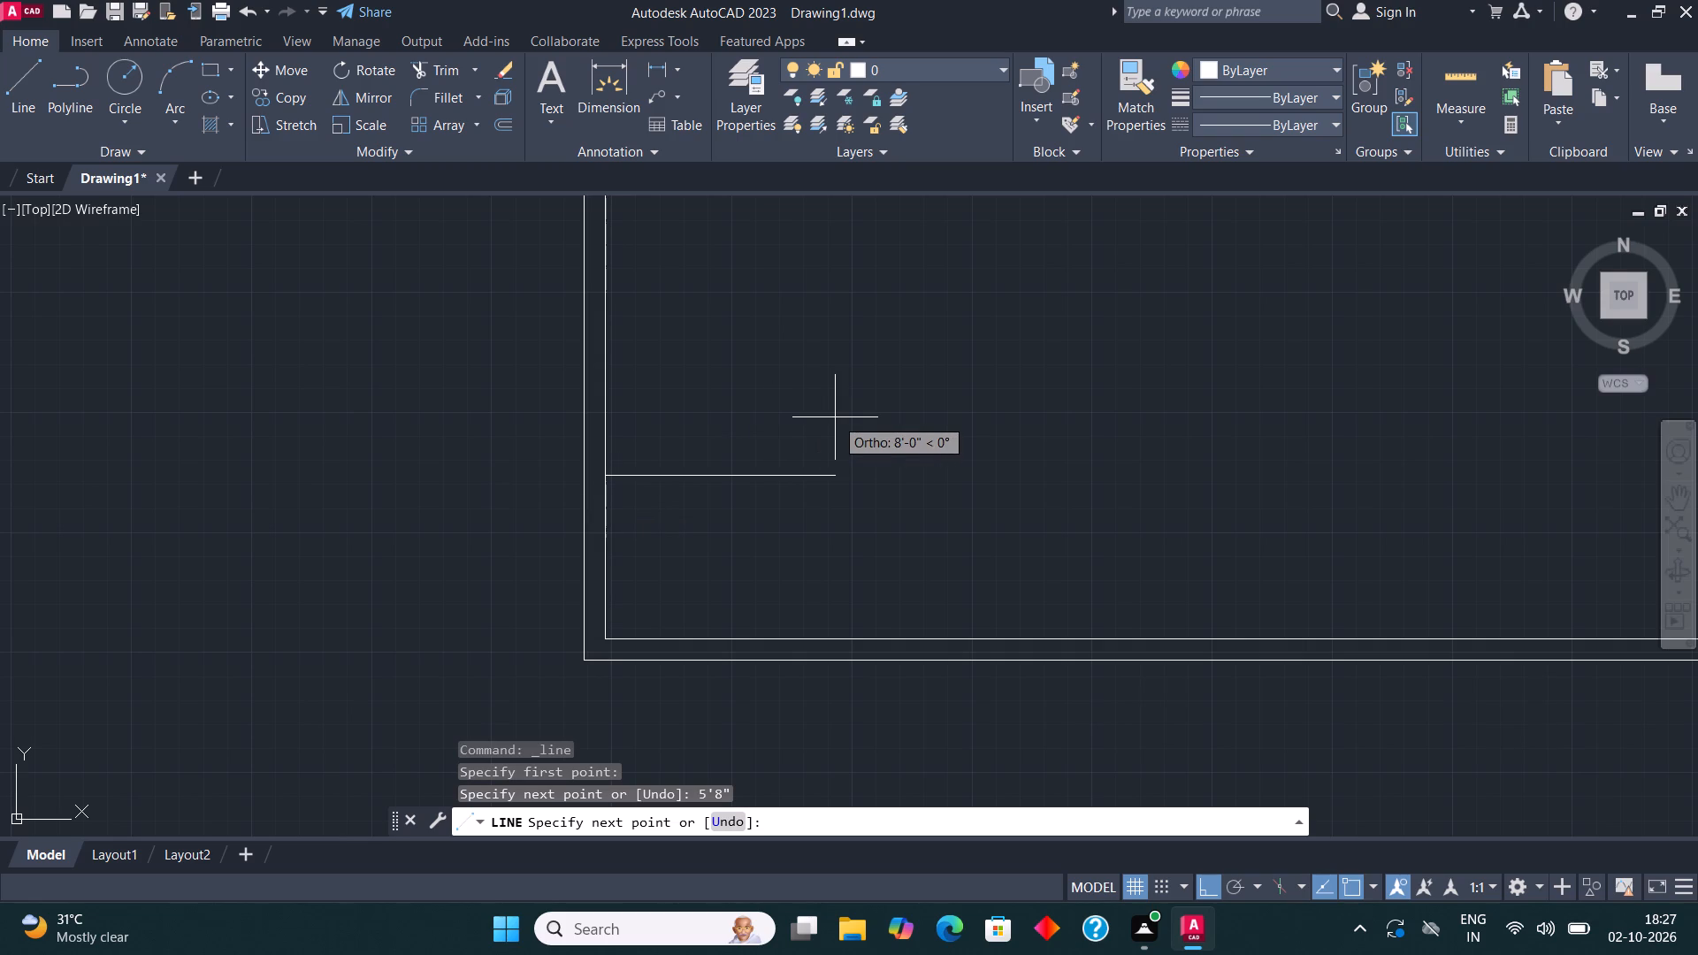
{"action": "type", "text": "9'11\""}
{"action": "key", "text": "Return"}
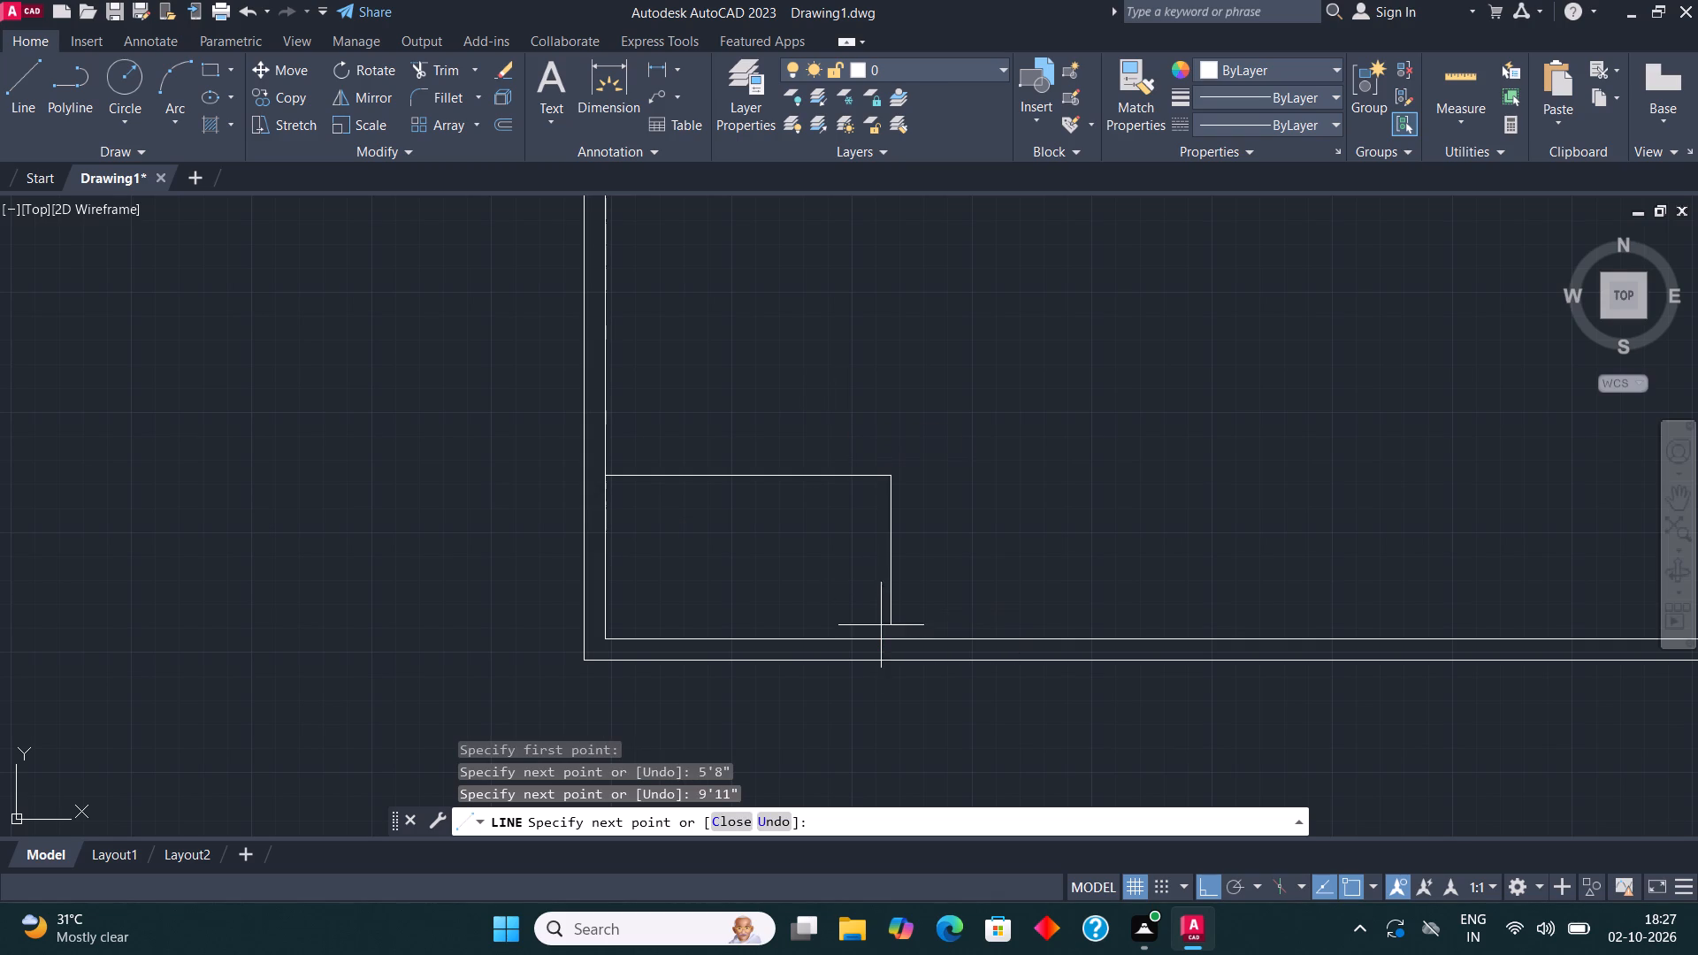
{"action": "left_click", "coordinate": [886, 645]}
{"action": "key", "text": "Escape"}
Offset the new lower-left room's top line and far side line outward by 4.5".
{"action": "middle_click_drag", "start_coordinate": [1037, 392], "coordinate": [905, 392]}
{"action": "left_click", "coordinate": [848, 547]}
{"action": "left_click", "coordinate": [676, 414]}
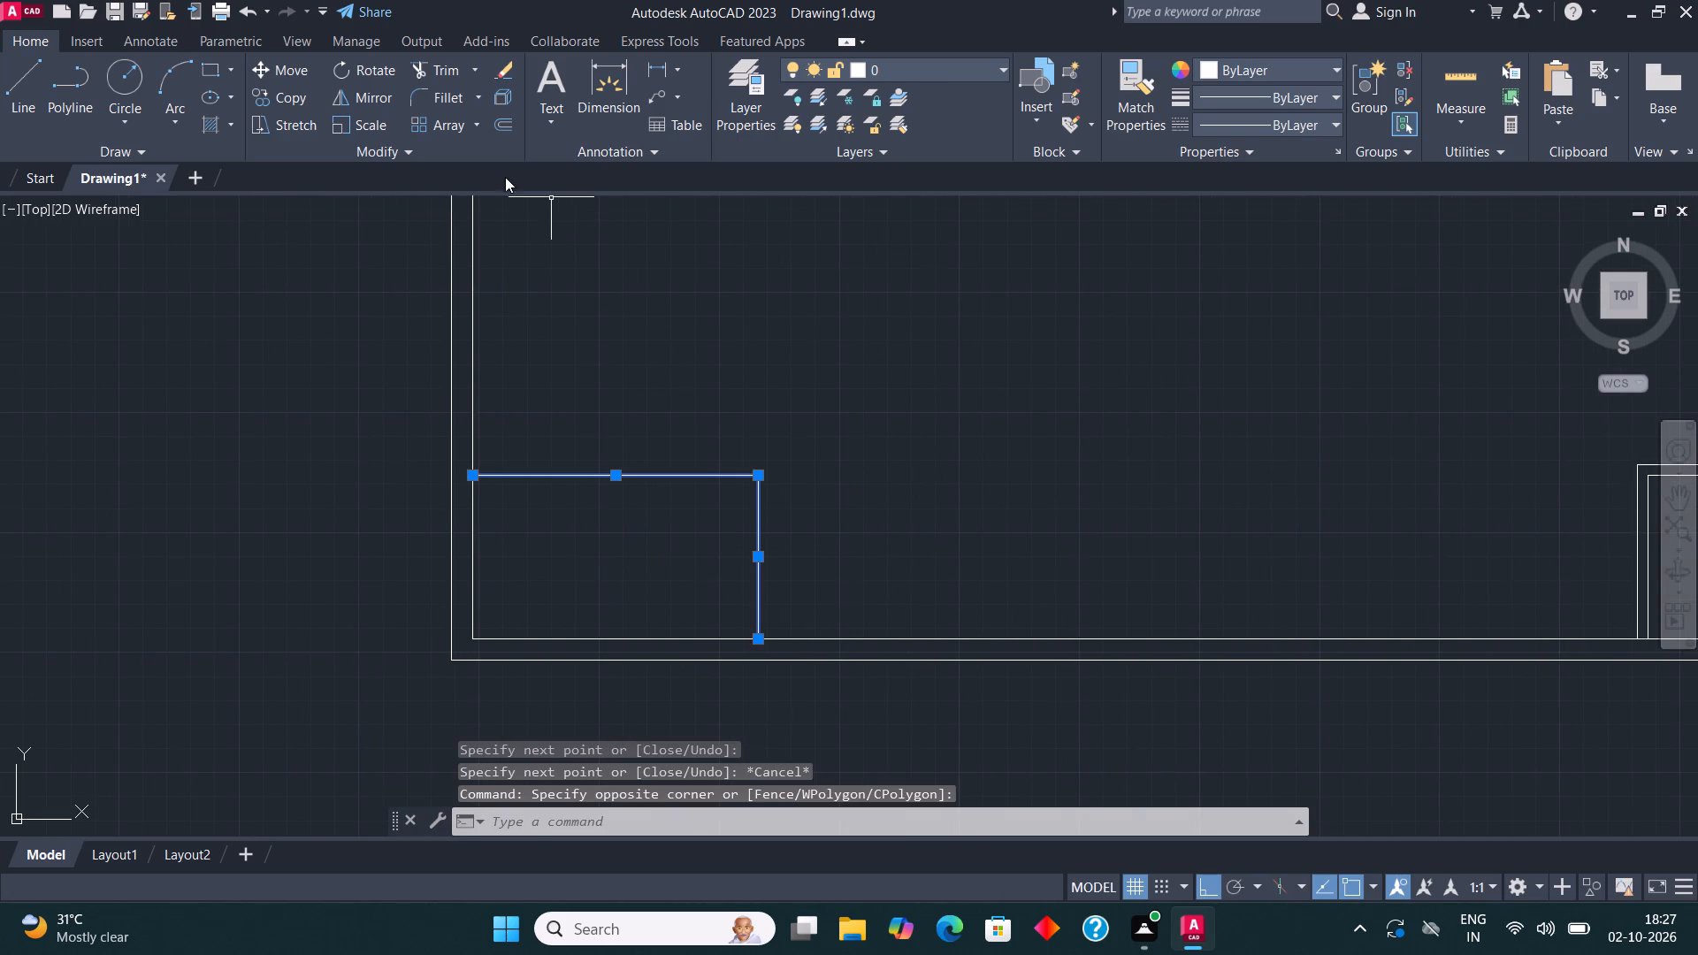
{"action": "left_click", "coordinate": [510, 124]}
{"action": "left_click", "coordinate": [637, 474]}
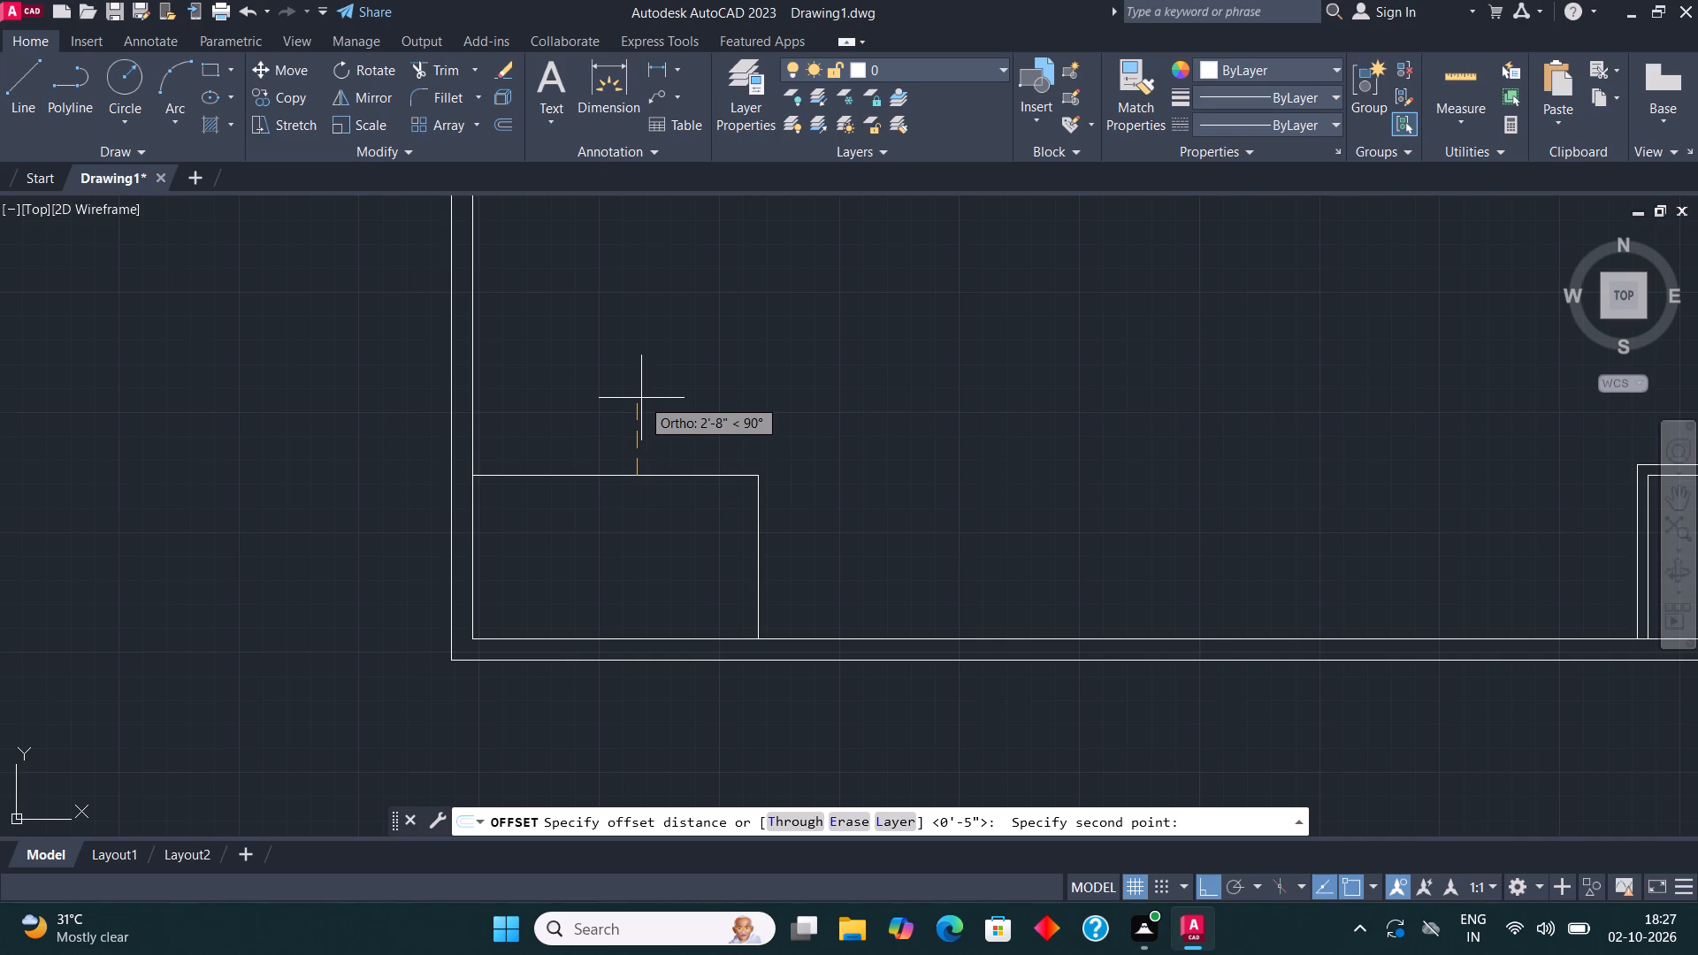
{"action": "type", "text": "4.5\""}
{"action": "key", "text": "Return"}
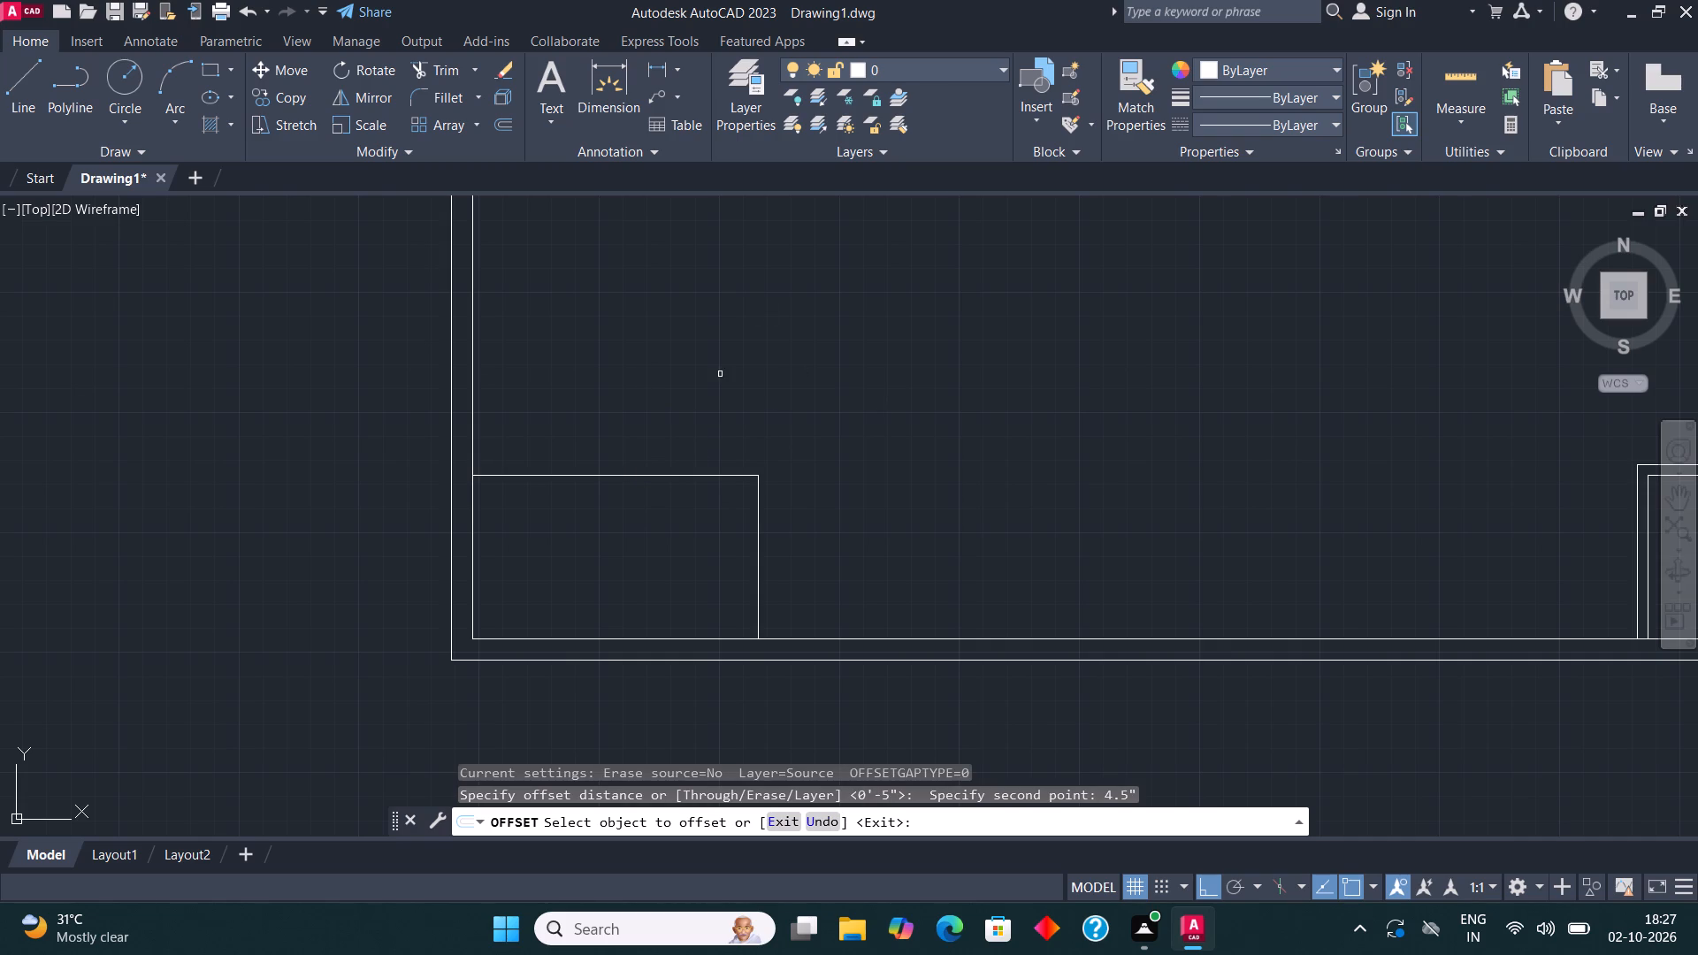
{"action": "left_click", "coordinate": [714, 474]}
{"action": "left_click", "coordinate": [712, 412]}
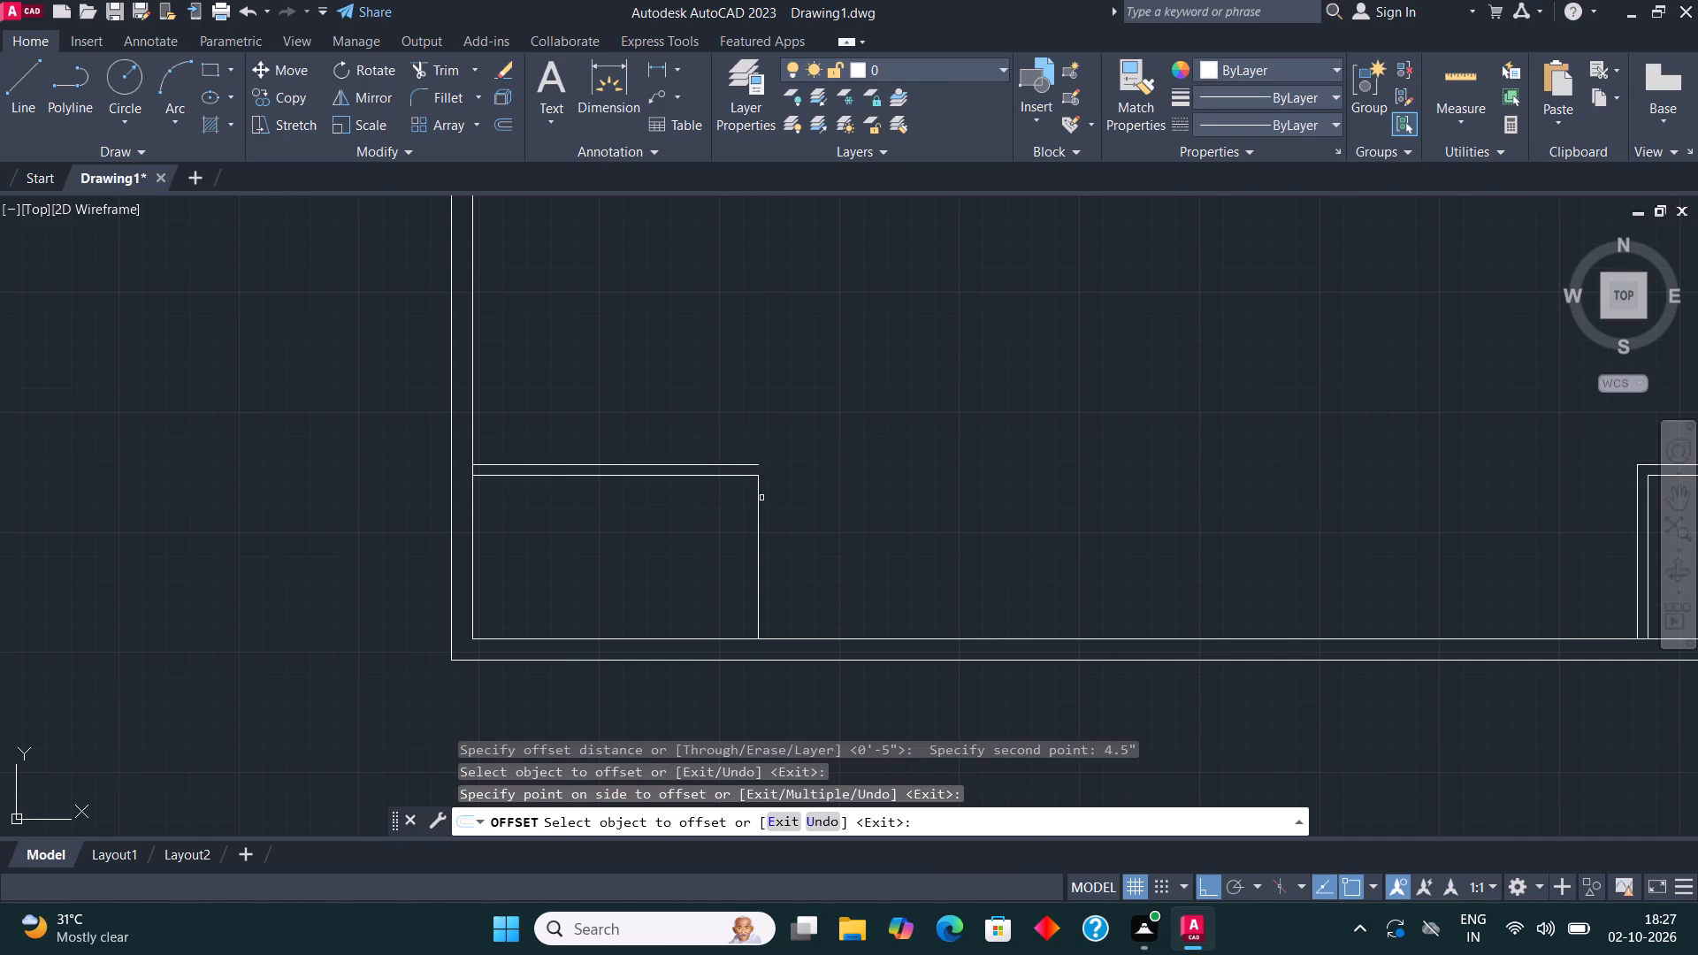
{"action": "left_click", "coordinate": [761, 517]}
{"action": "left_click", "coordinate": [838, 504]}
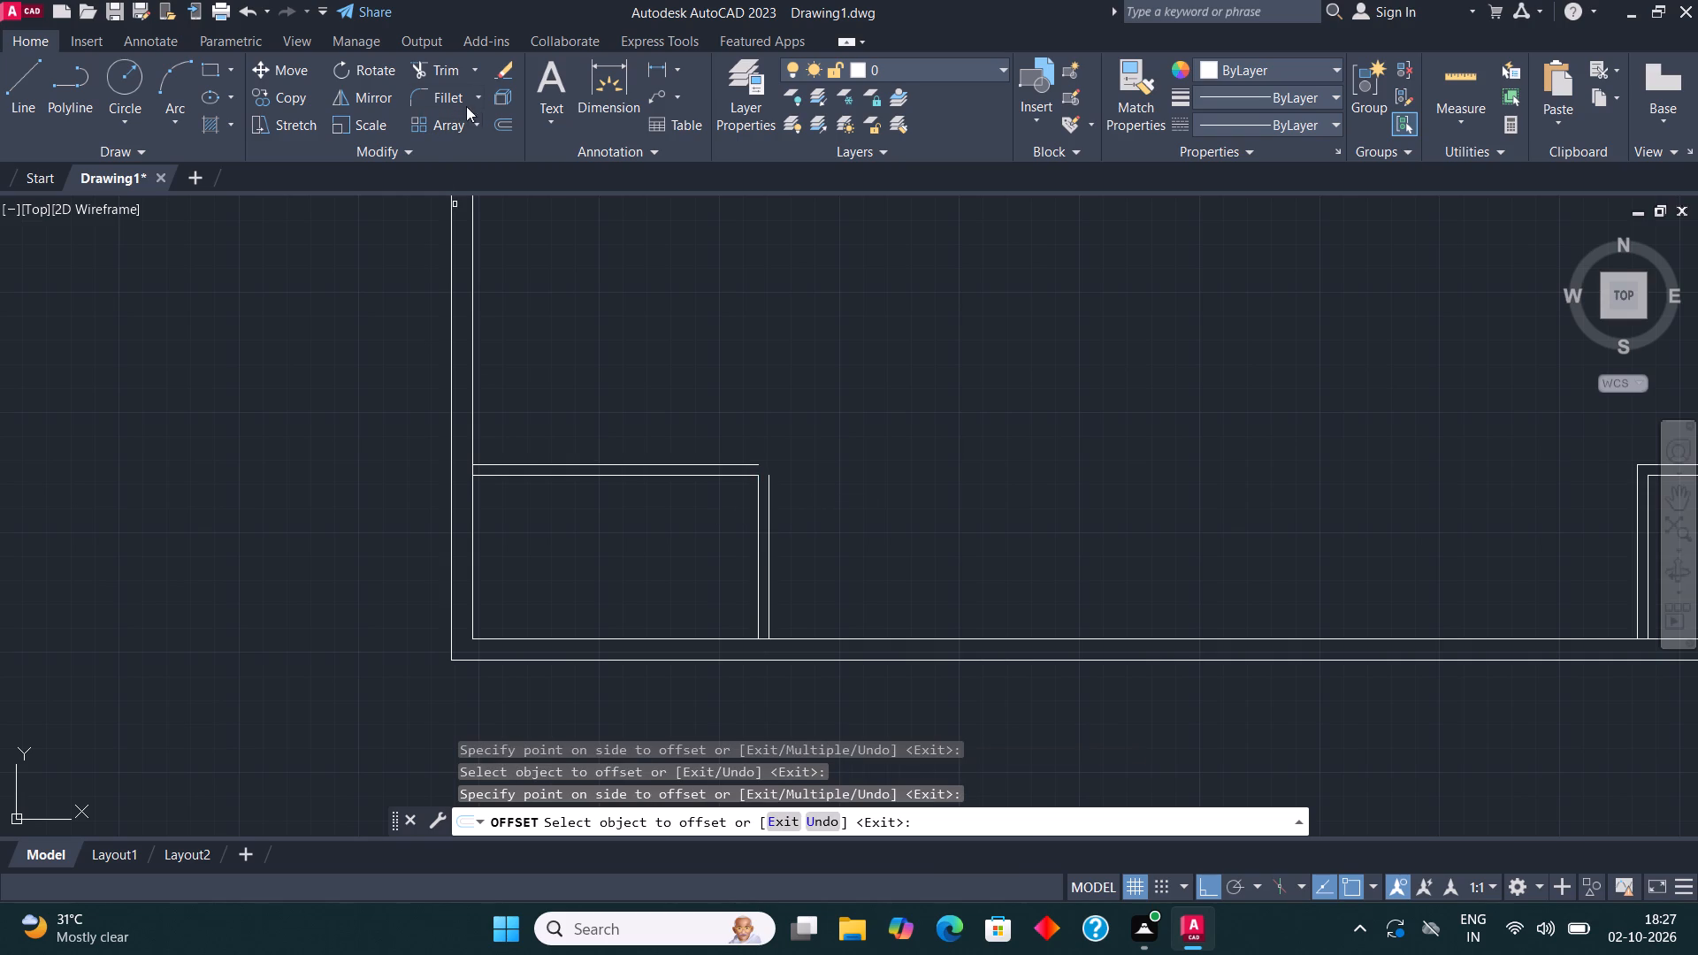
Fillet the lower-left room's two outer wall lines into a square corner.
{"action": "left_click", "coordinate": [448, 96]}
{"action": "left_click", "coordinate": [726, 464]}
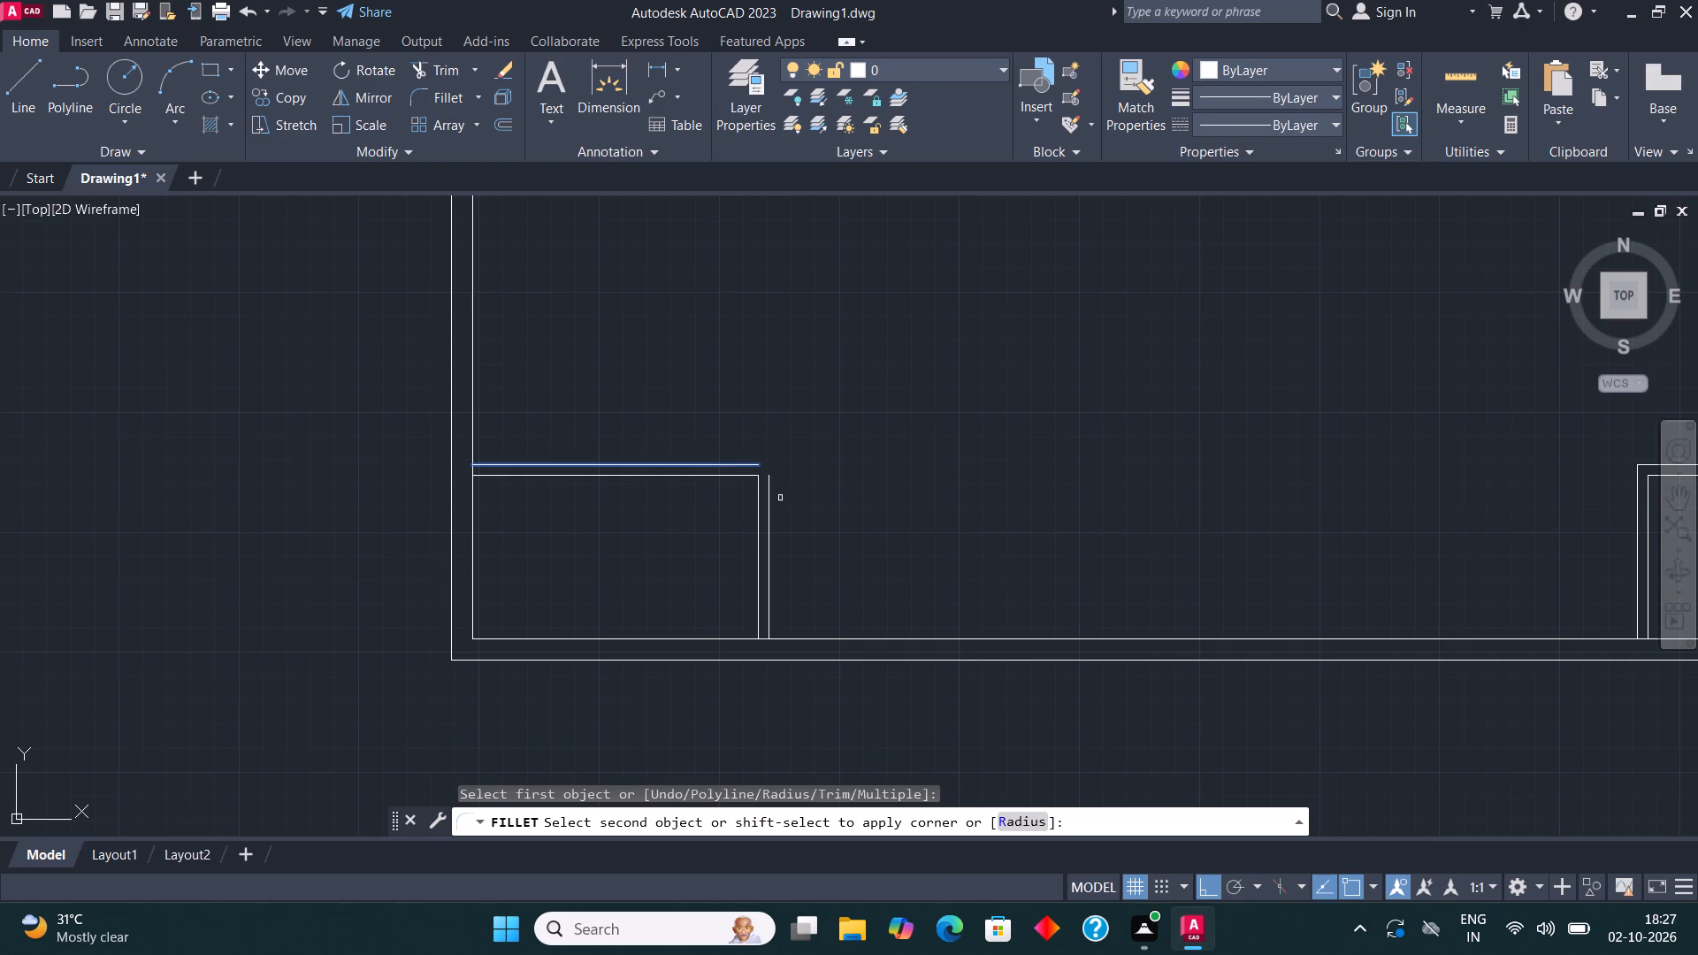
{"action": "left_click", "coordinate": [769, 494]}
From where the lower-left room's outer top line meets the outer wall, draw lines 11'3" up, 9'11" across, and down to that room's top wall.
{"action": "middle_click_drag", "start_coordinate": [878, 391], "coordinate": [688, 400]}
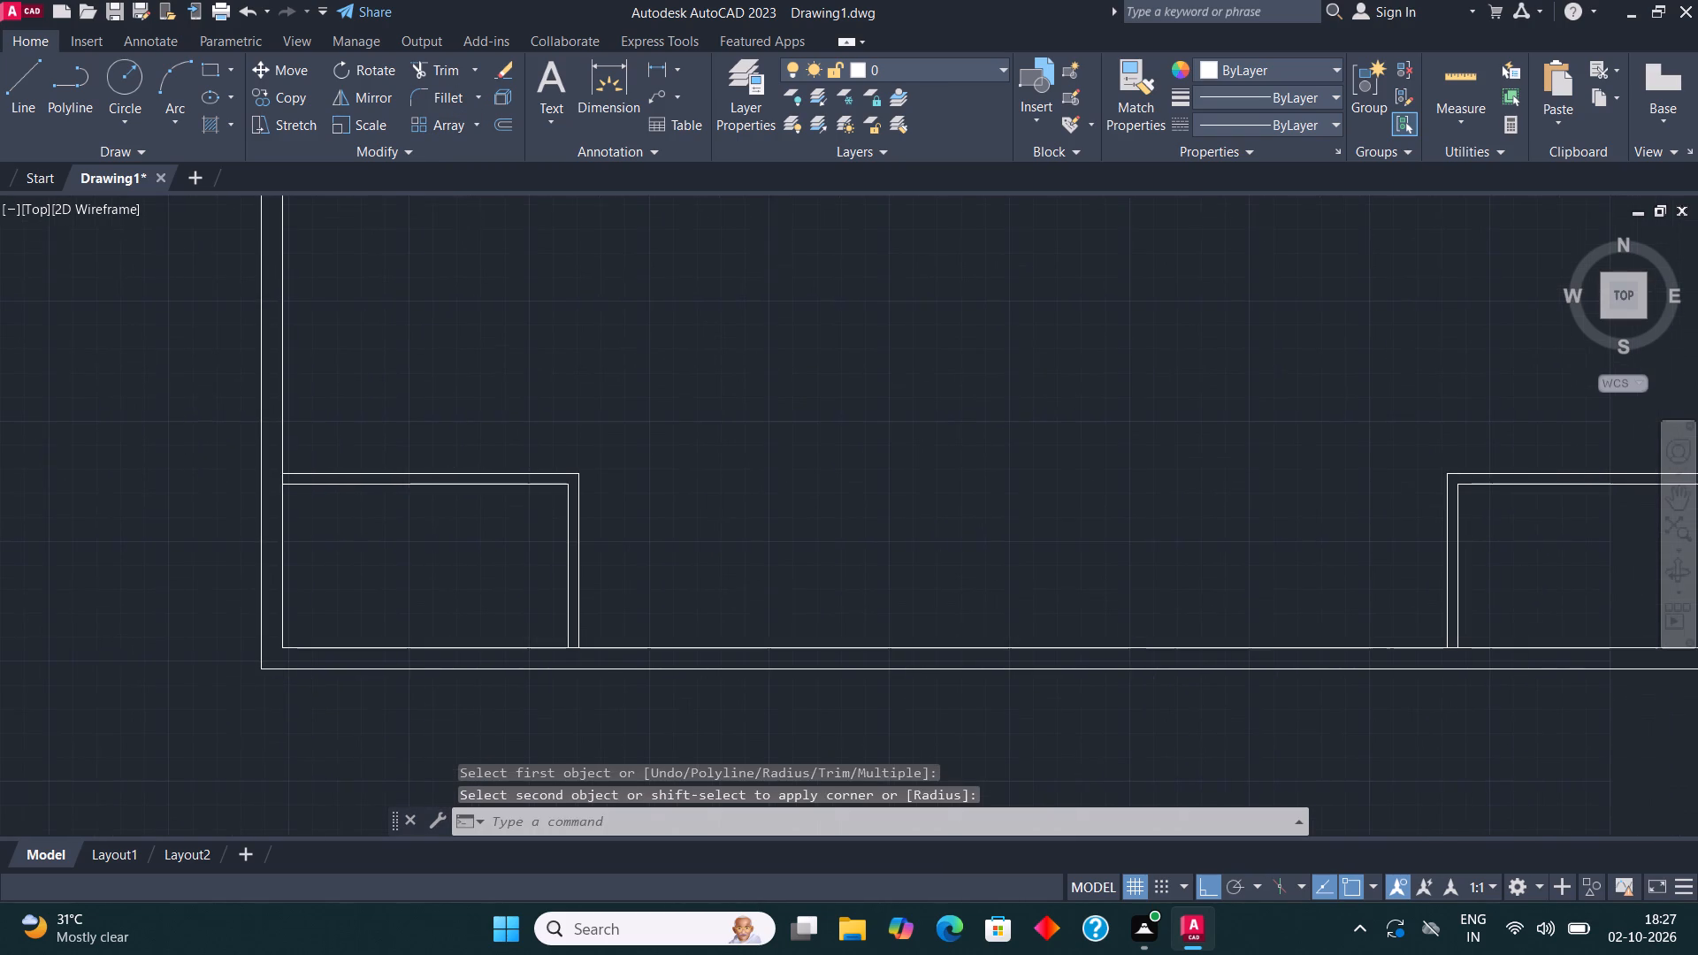
{"action": "left_click", "coordinate": [18, 90]}
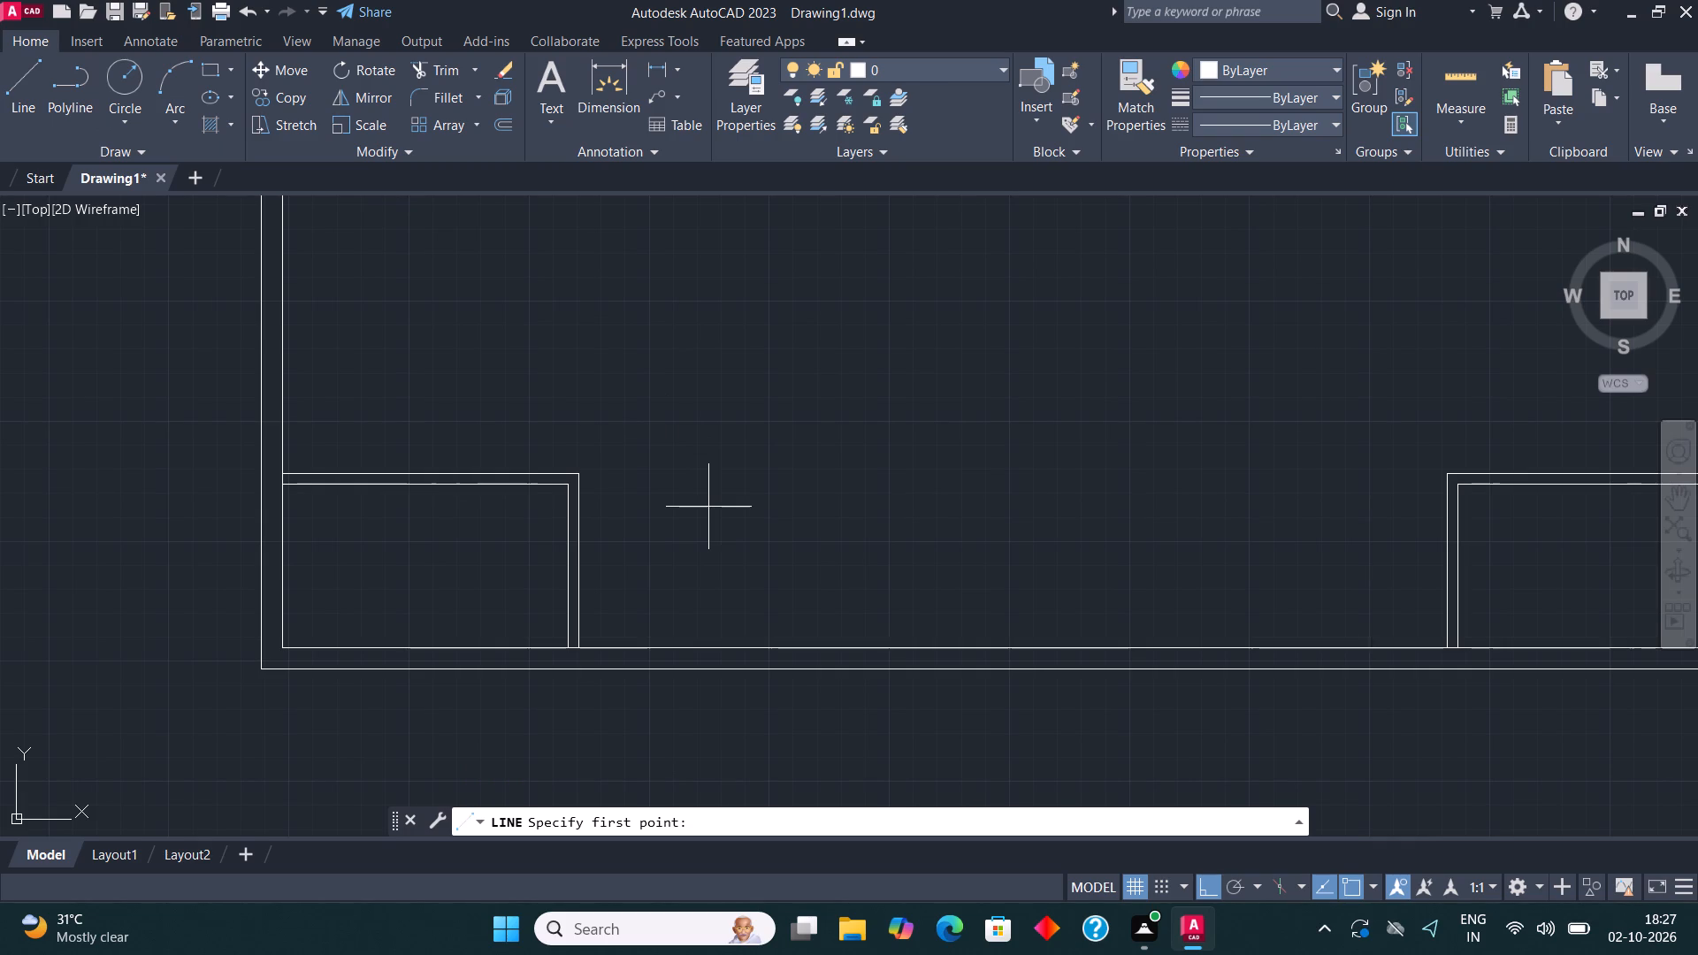
{"action": "middle_click_drag", "start_coordinate": [481, 470], "coordinate": [747, 576]}
{"action": "scroll", "coordinate": [474, 592], "scroll_direction": "up", "scroll_amount": 1}
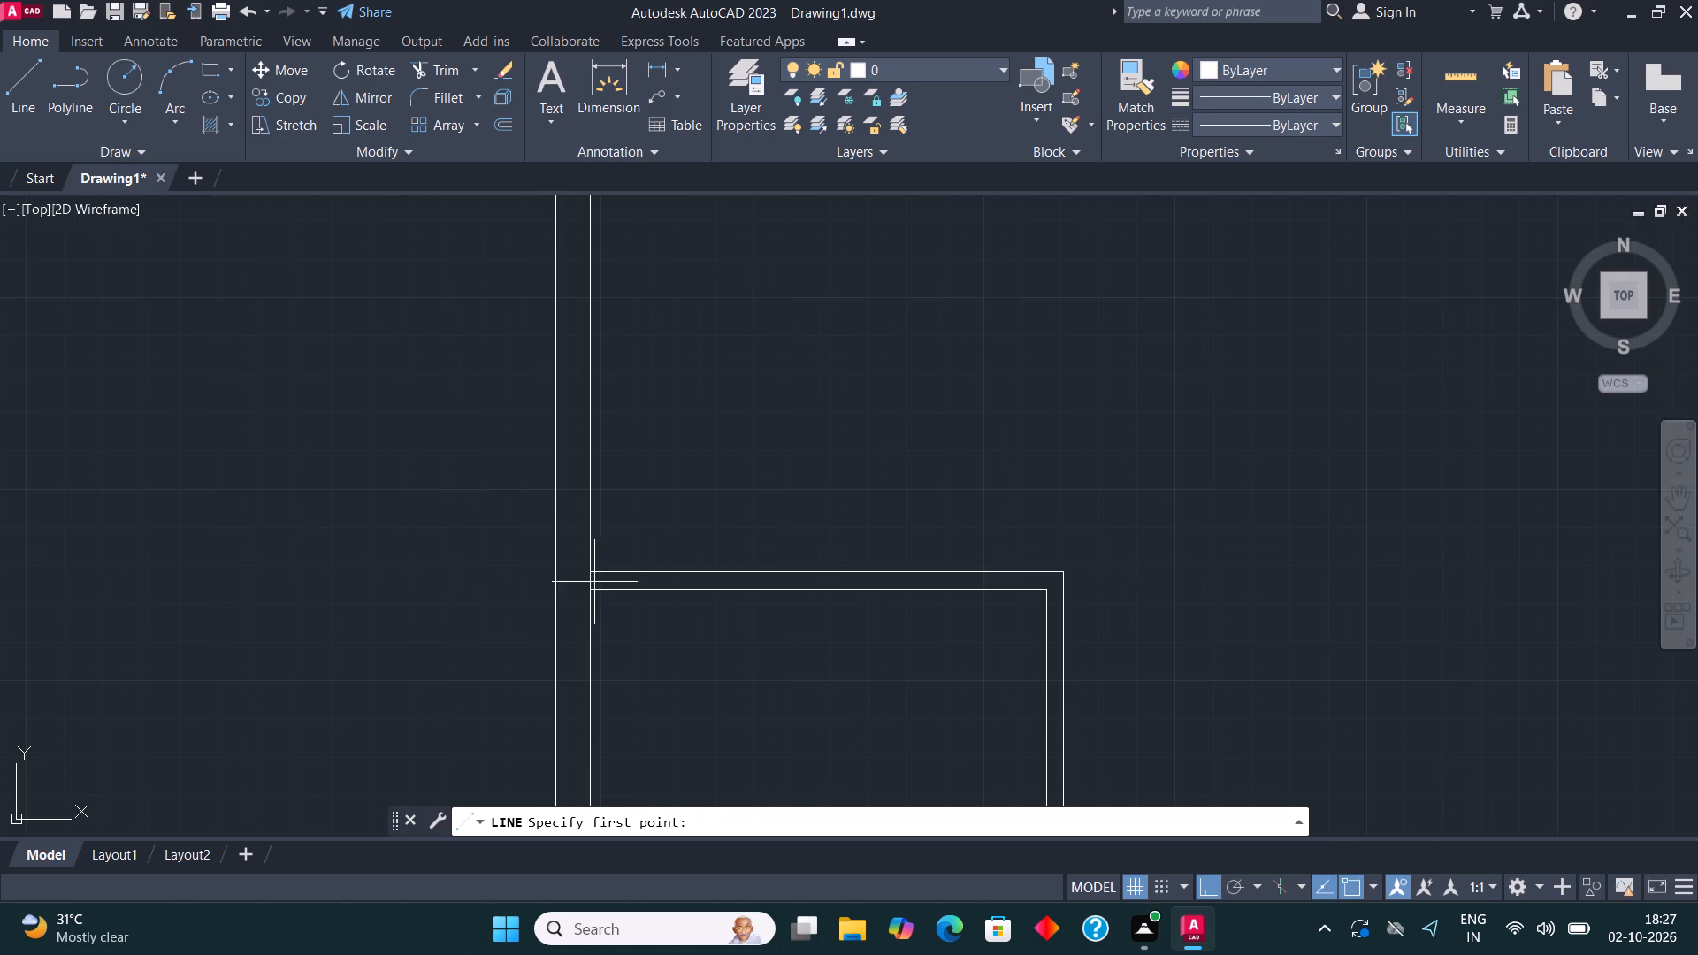
{"action": "left_click", "coordinate": [594, 570]}
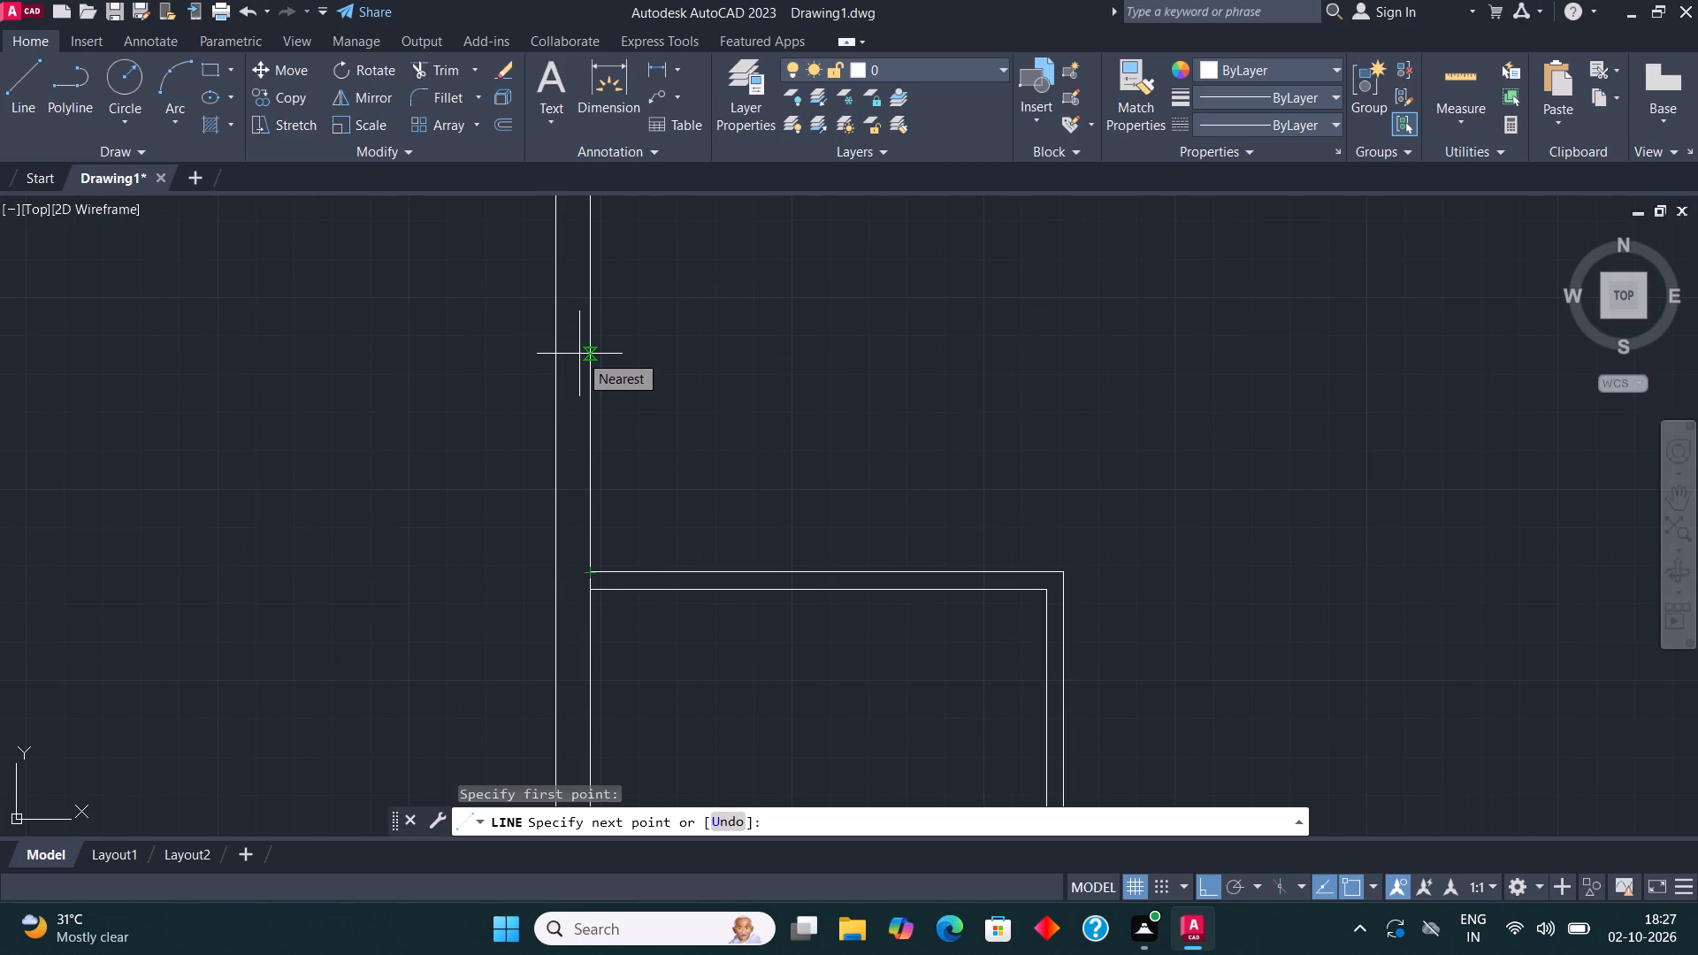
{"action": "type", "text": "11'3\""}
{"action": "key", "text": "Return"}
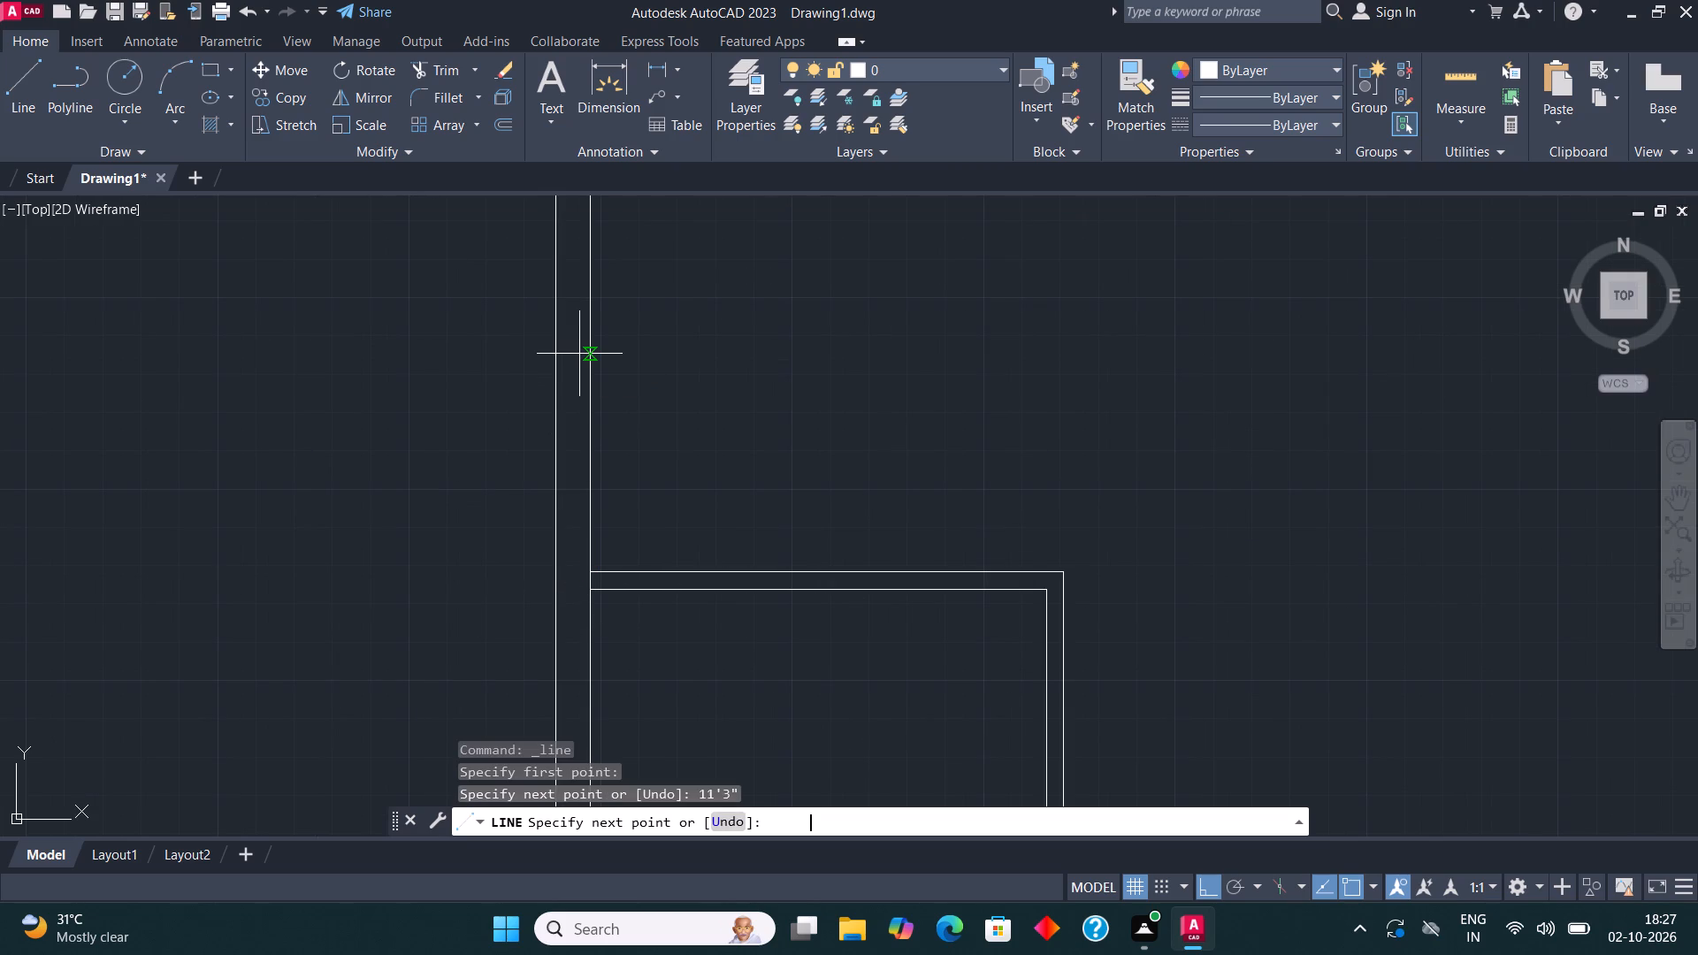
{"action": "scroll", "coordinate": [544, 454], "scroll_direction": "down", "scroll_amount": 3}
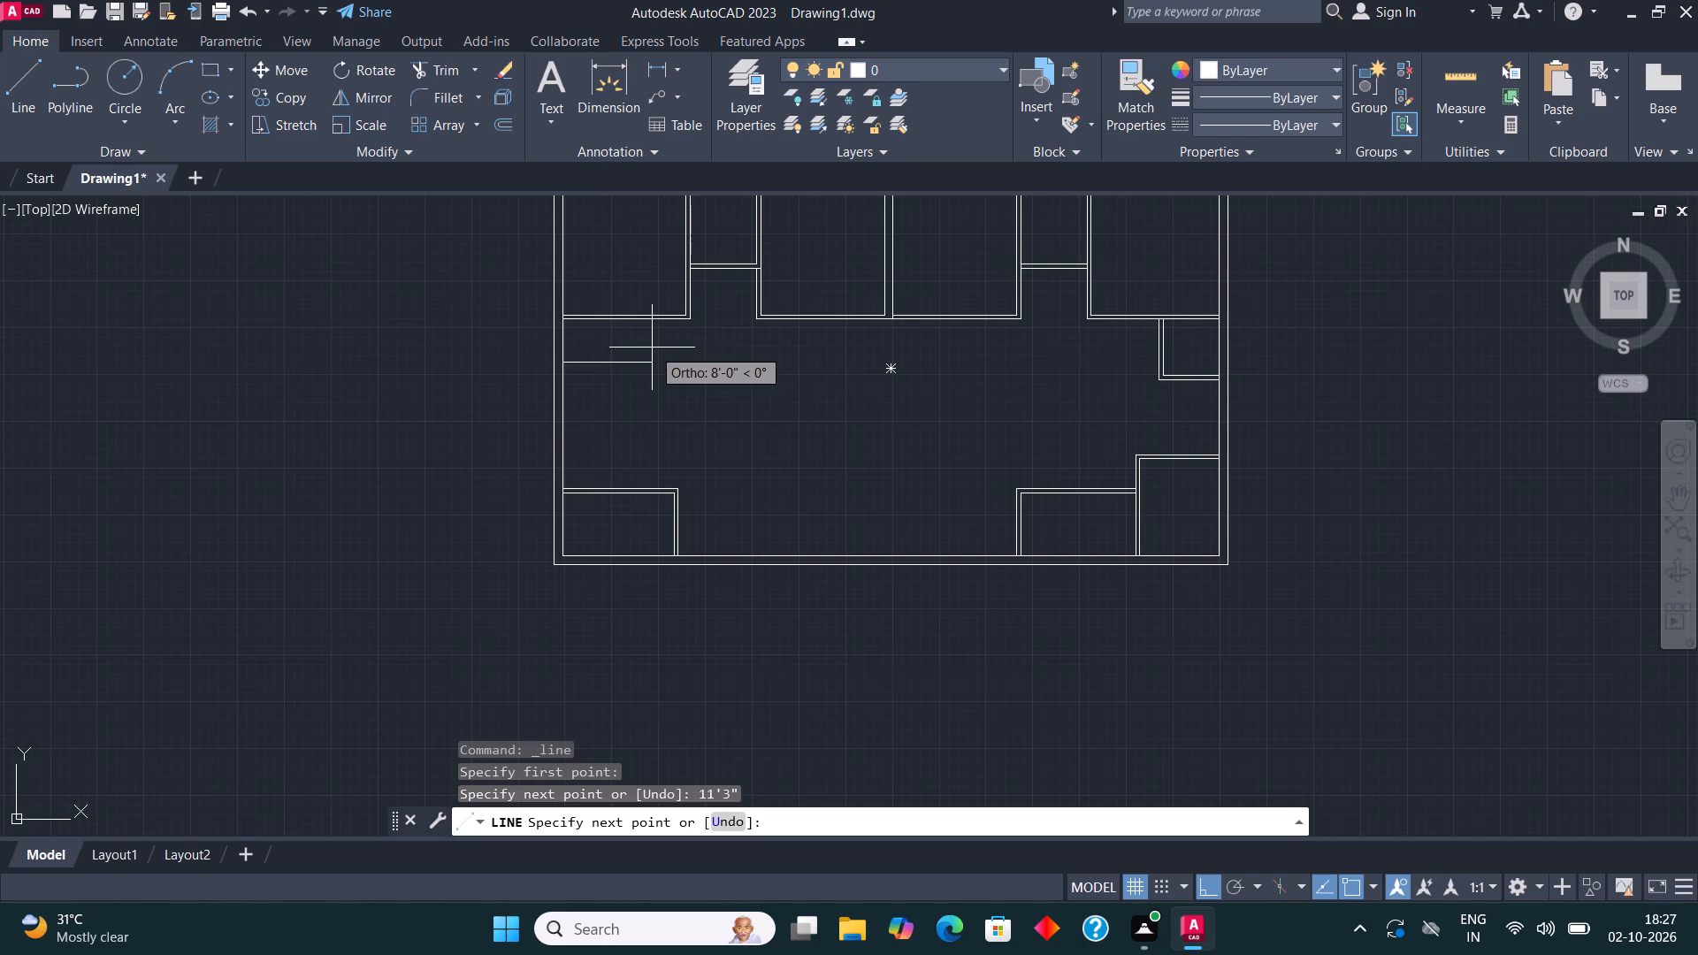
{"action": "scroll", "coordinate": [665, 362], "scroll_direction": "up", "scroll_amount": 1}
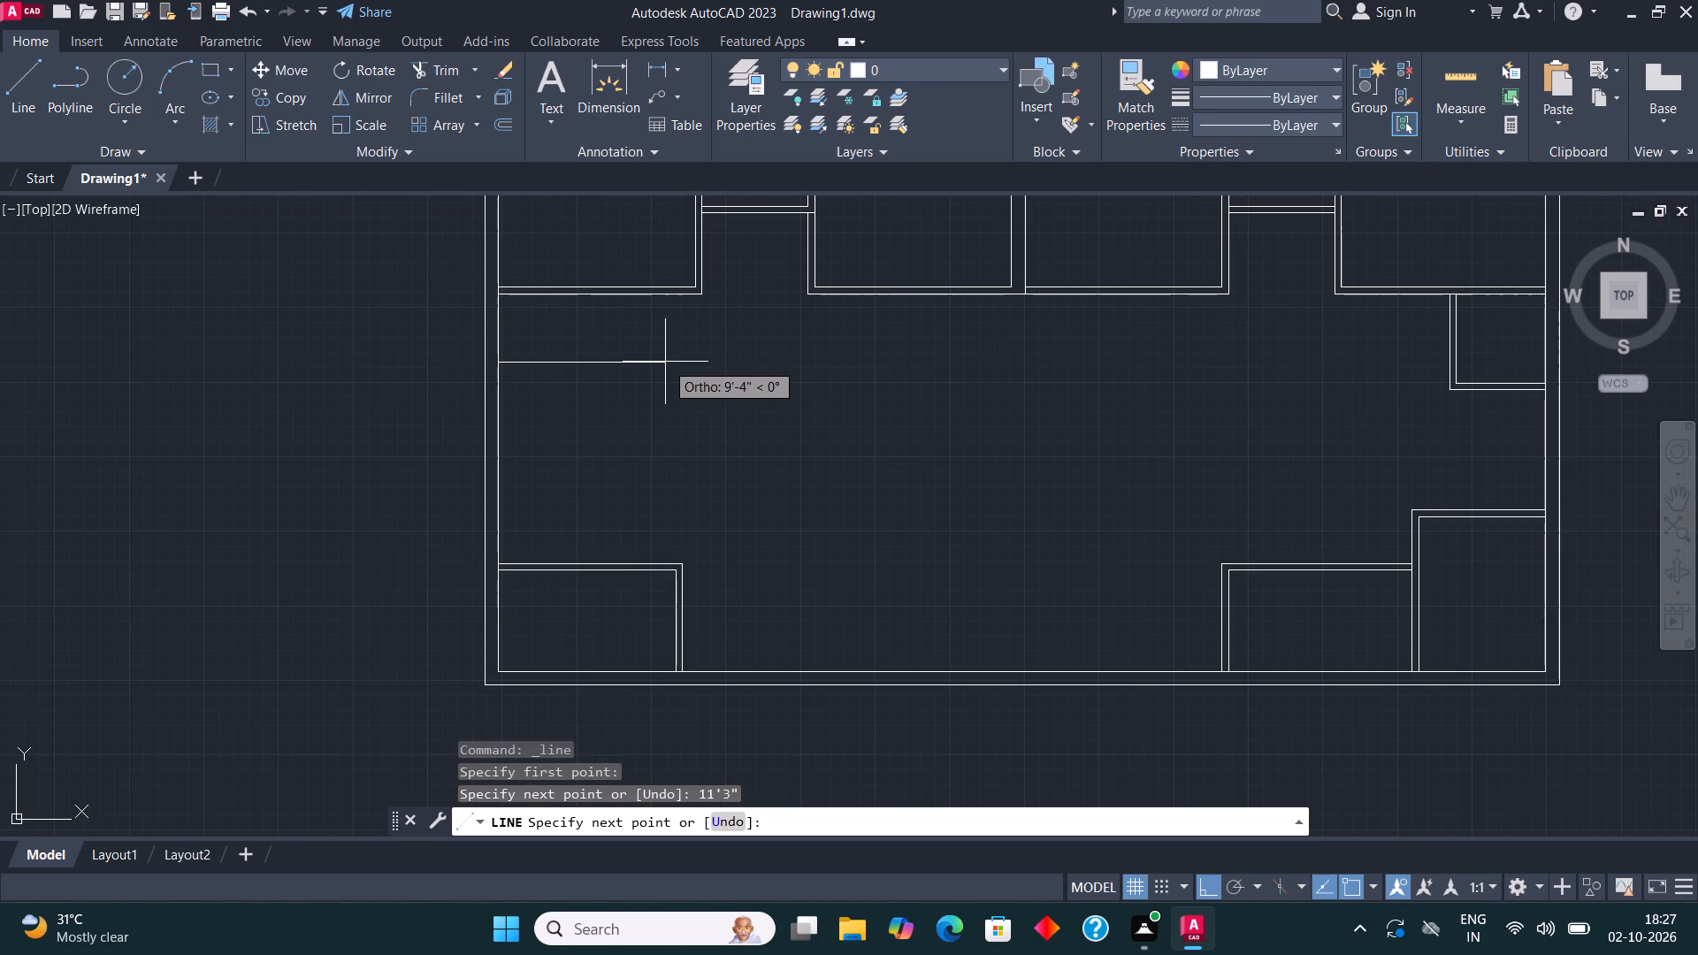
{"action": "type", "text": "9'11"}
{"action": "key", "text": "shift+quotedbl"}
{"action": "key", "text": "Return"}
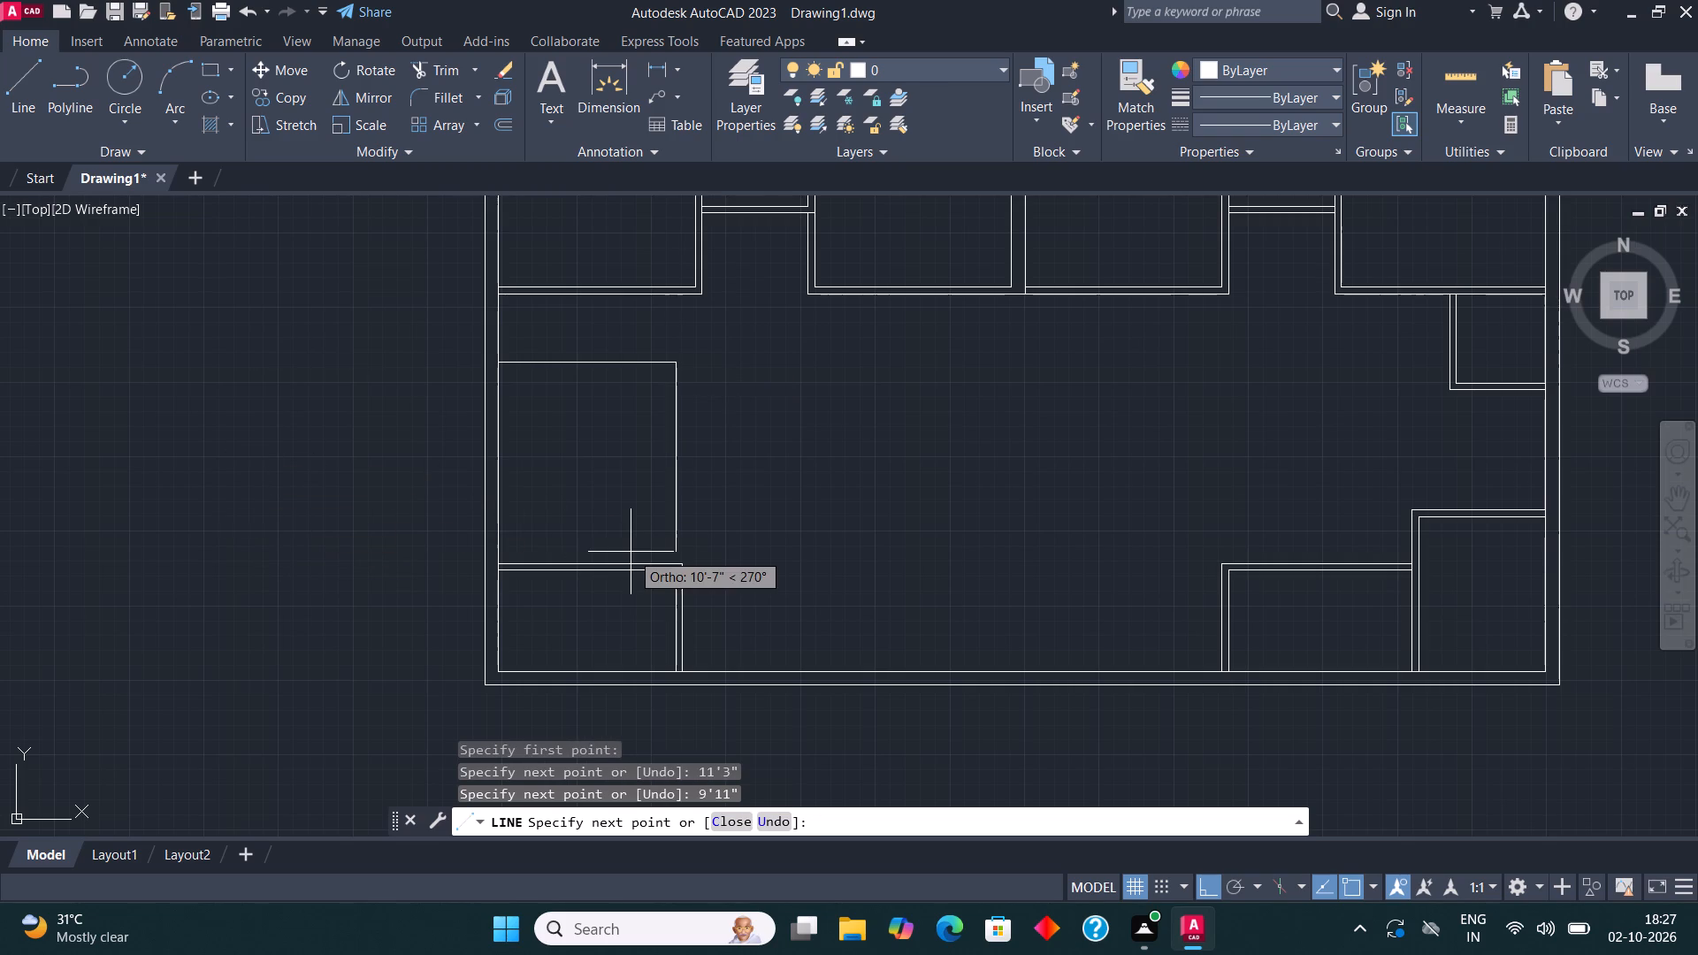
{"action": "scroll", "coordinate": [631, 552], "scroll_direction": "up", "scroll_amount": 1}
{"action": "left_click", "coordinate": [692, 584]}
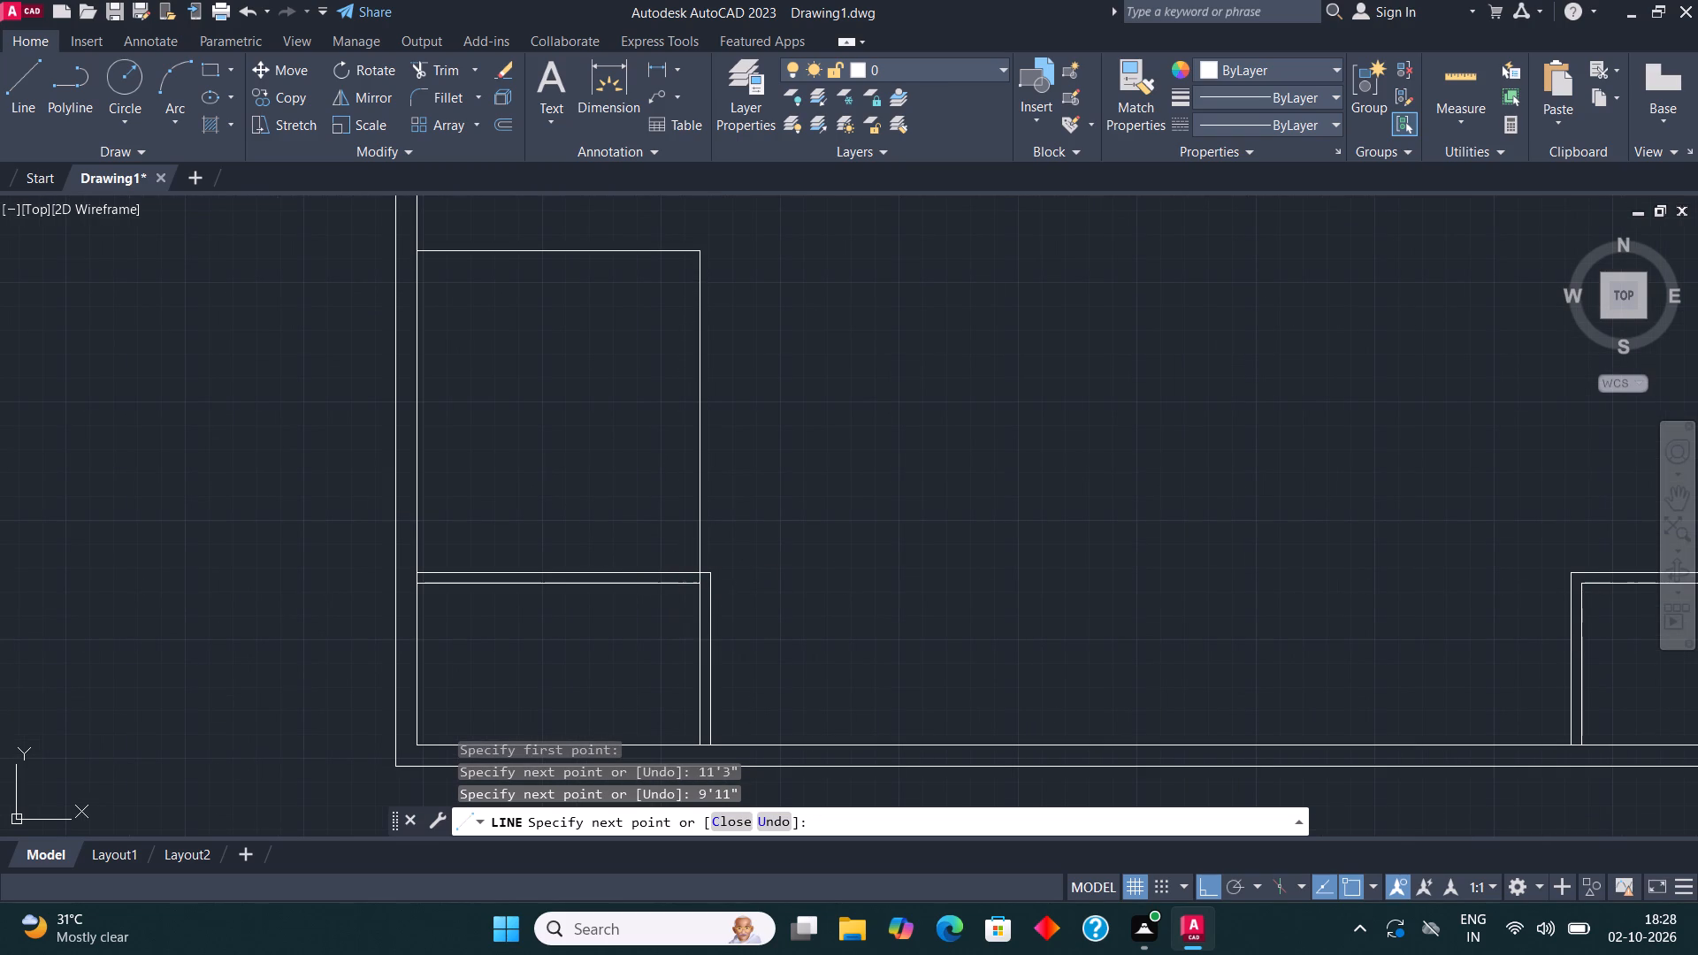
{"action": "key", "text": "Escape"}
Offset the top line and far side line of the new room above the lower-left room outward by 4.5".
{"action": "middle_click_drag", "start_coordinate": [752, 369], "coordinate": [753, 445]}
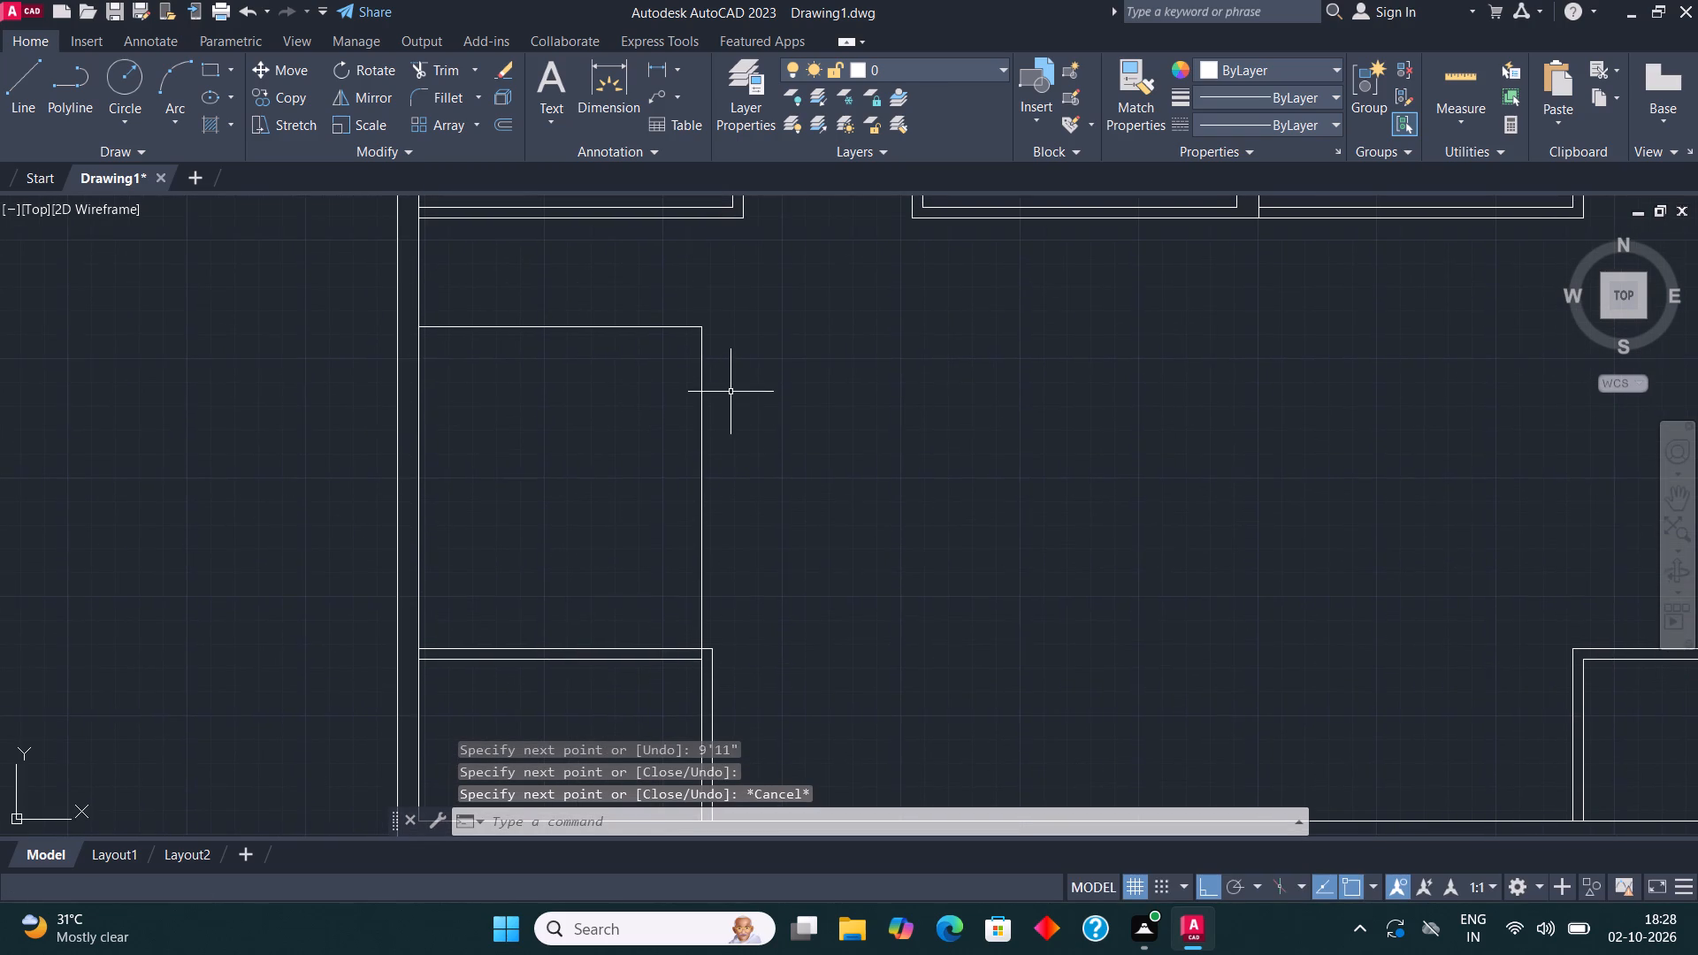
{"action": "middle_click_drag", "start_coordinate": [745, 400], "coordinate": [762, 484]}
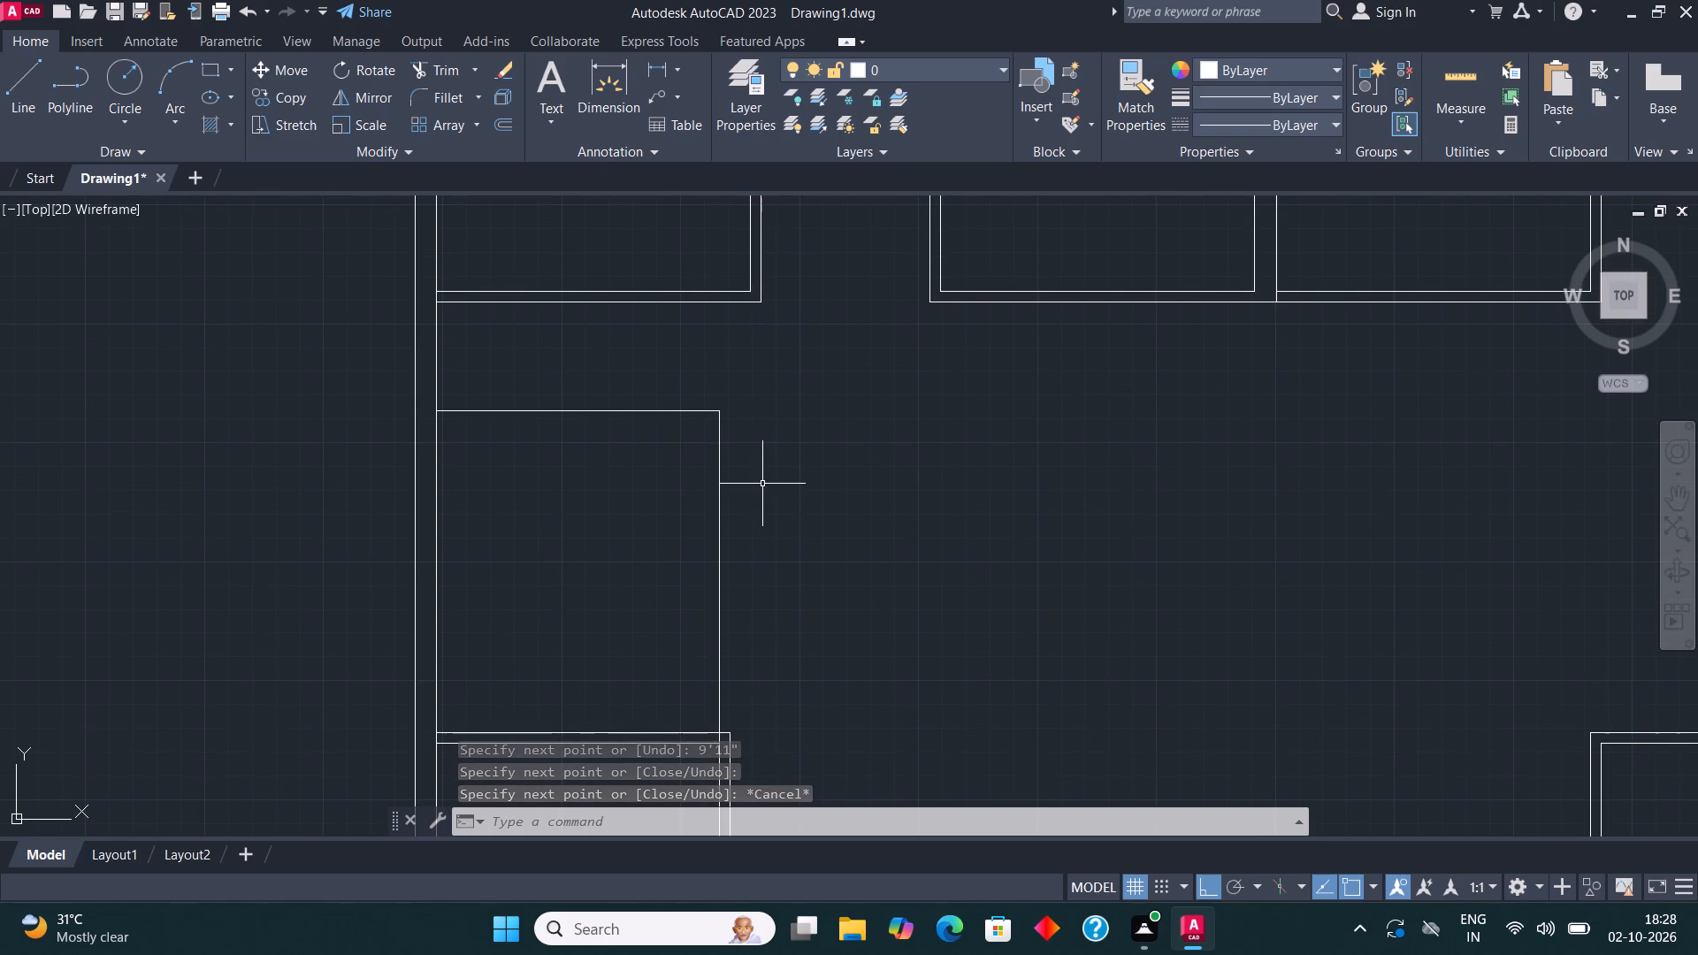
{"action": "middle_click_drag", "start_coordinate": [755, 467], "coordinate": [771, 446]}
{"action": "scroll", "coordinate": [767, 446], "scroll_direction": "down", "scroll_amount": 1}
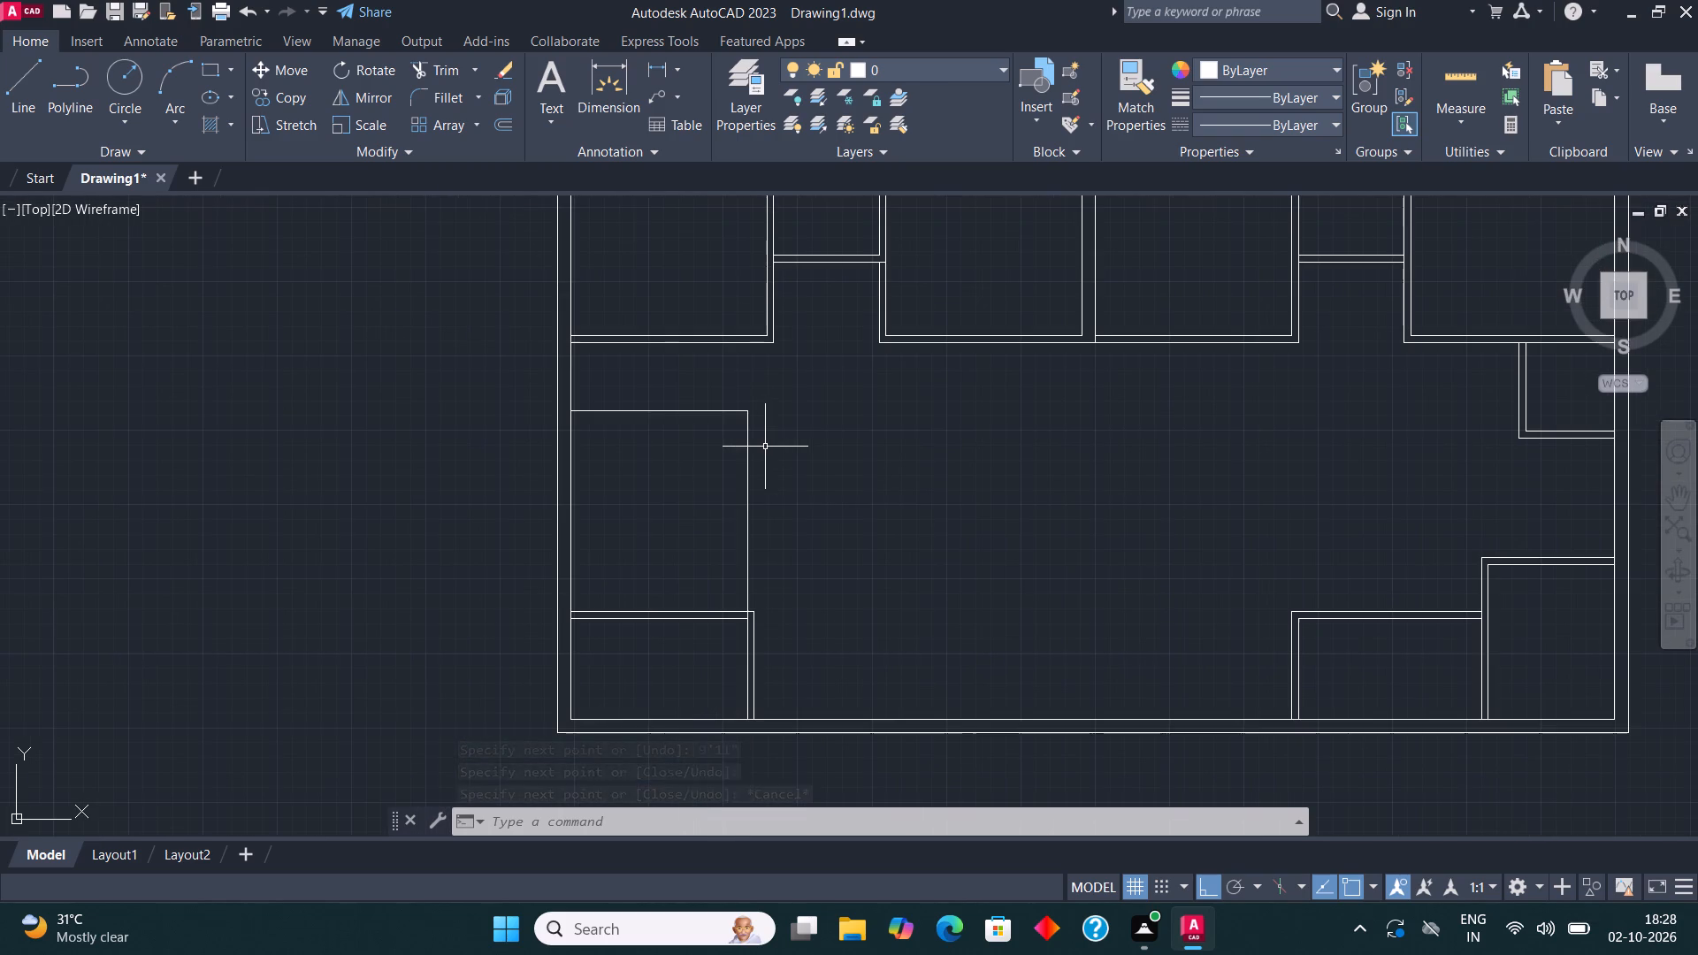
{"action": "left_click", "coordinate": [765, 447]}
{"action": "left_click", "coordinate": [694, 393]}
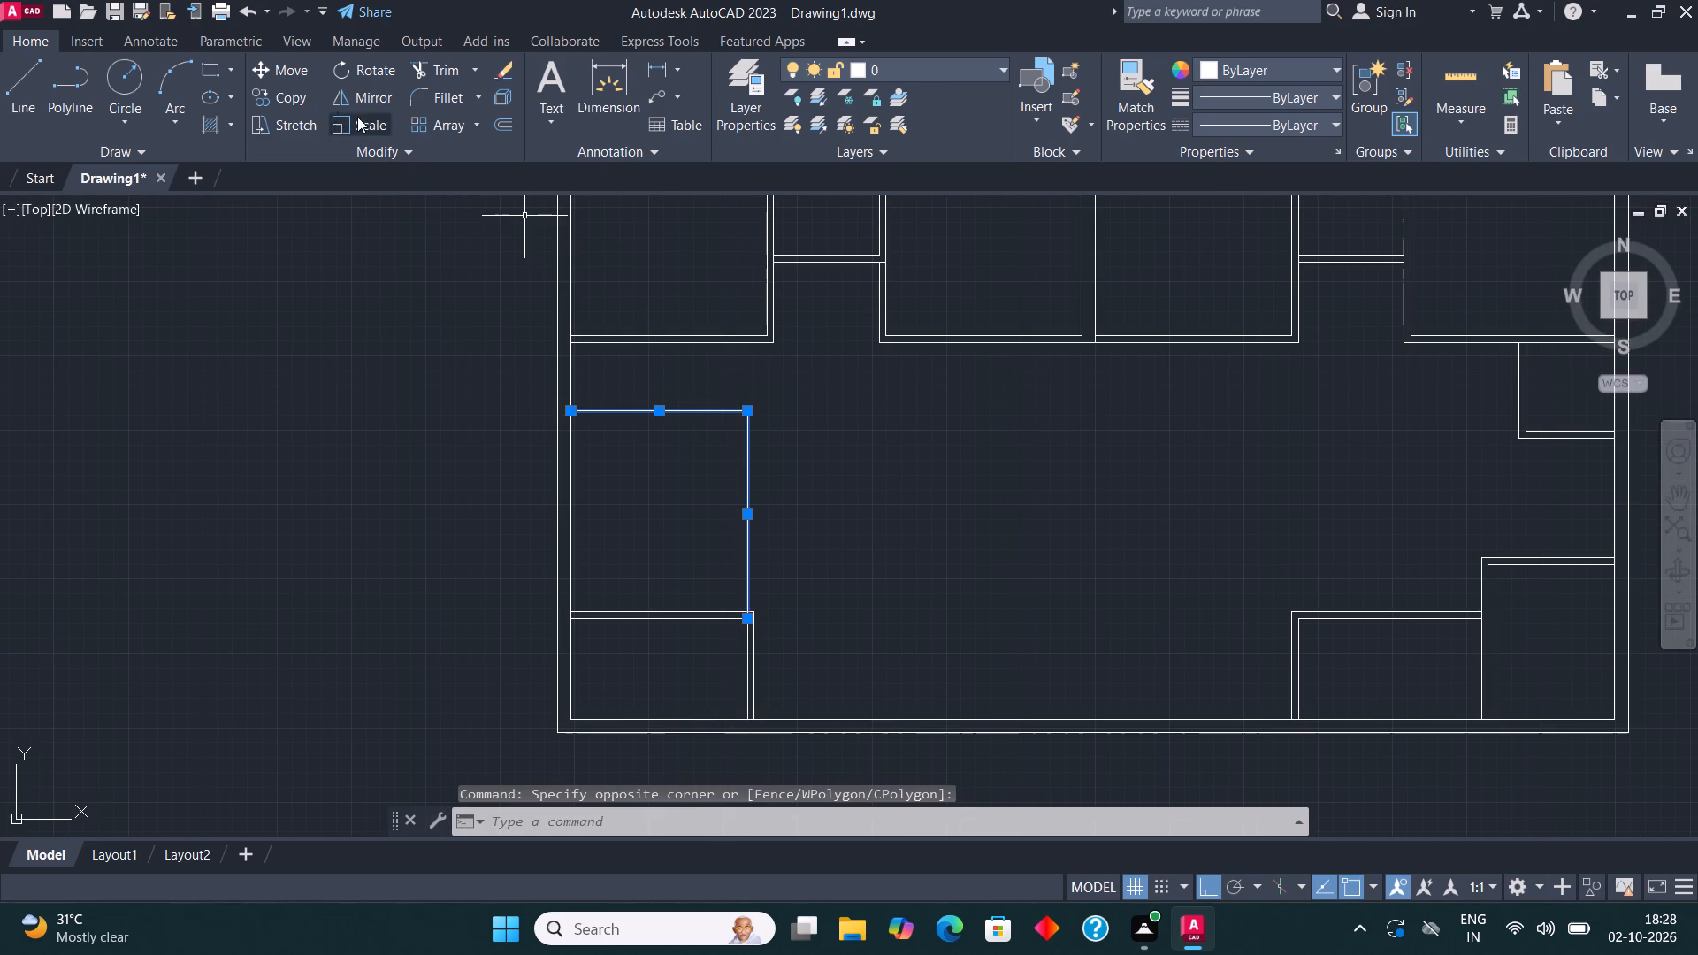
{"action": "left_click", "coordinate": [508, 120]}
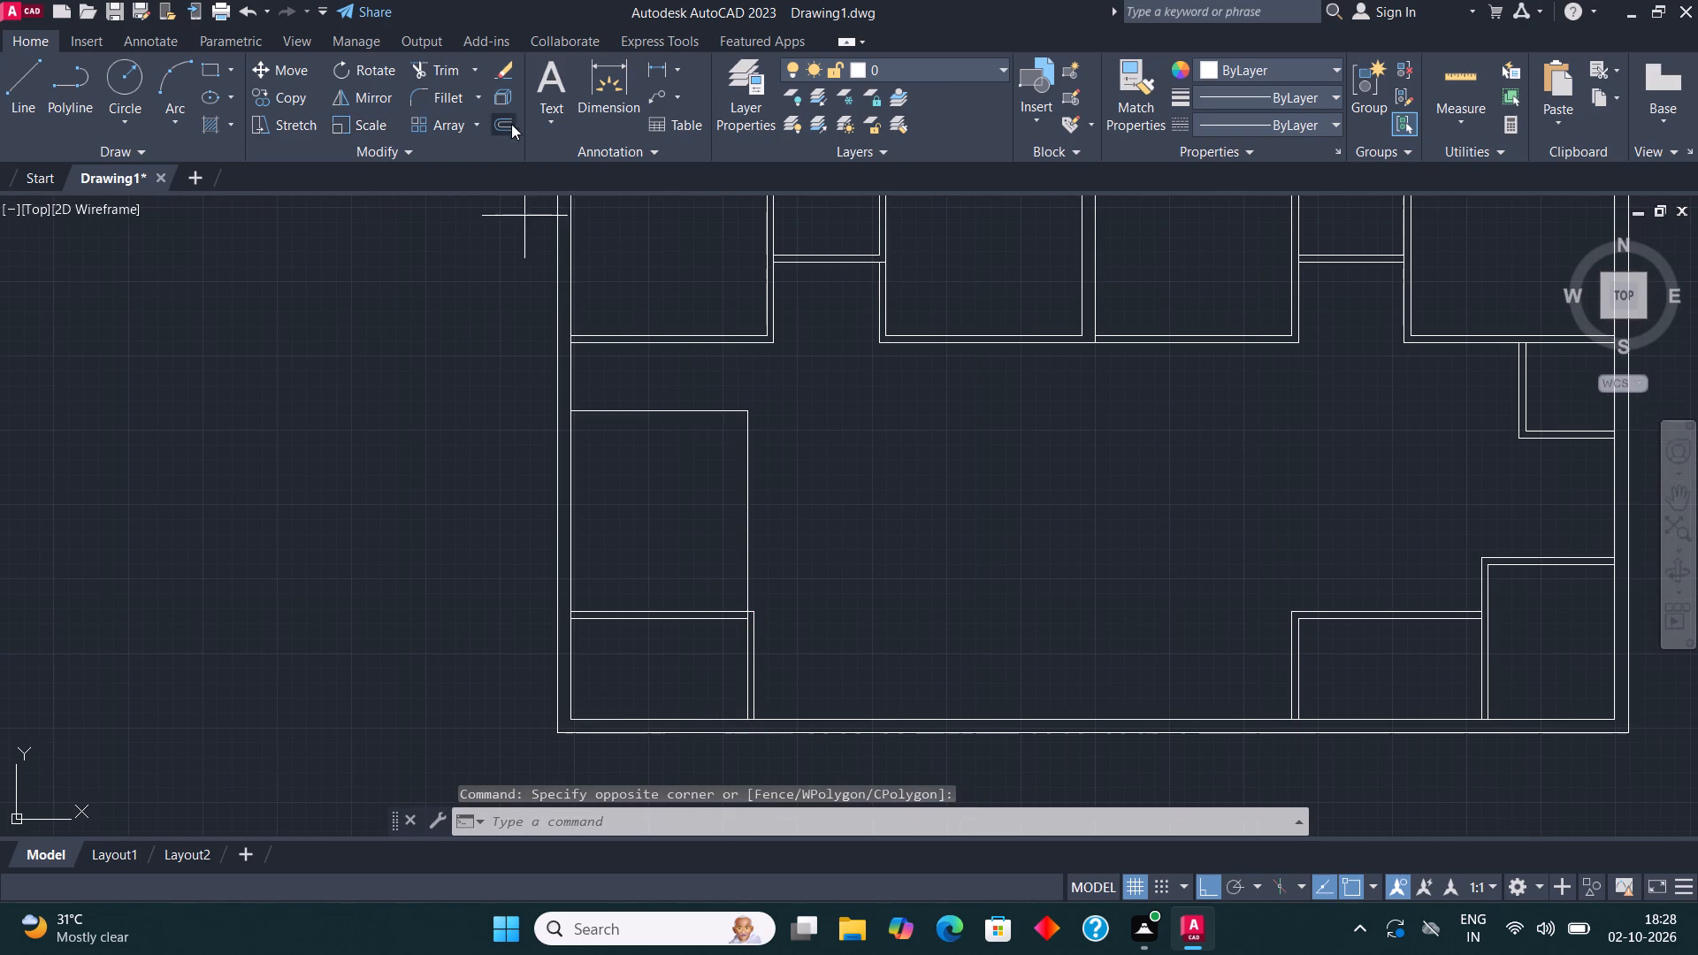
{"action": "scroll", "coordinate": [748, 530], "scroll_direction": "up", "scroll_amount": 1}
{"action": "left_click", "coordinate": [750, 531]}
{"action": "type", "text": "4.5\""}
{"action": "key", "text": "Return"}
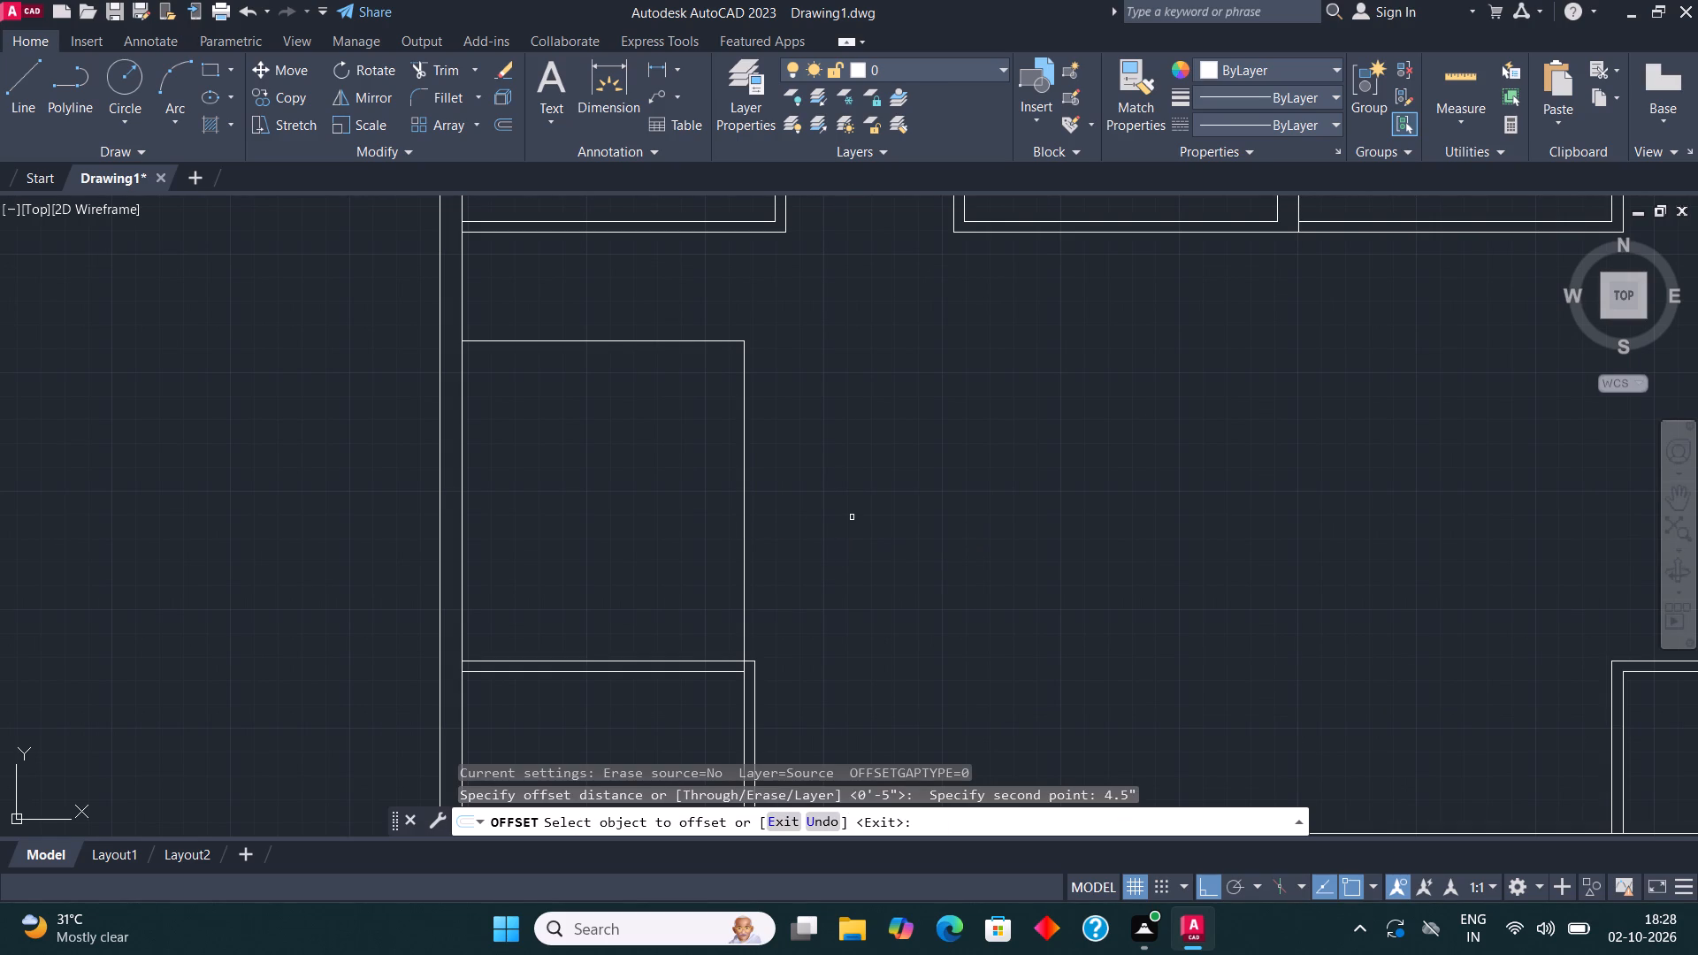
{"action": "left_click", "coordinate": [626, 343]}
{"action": "left_click", "coordinate": [621, 317]}
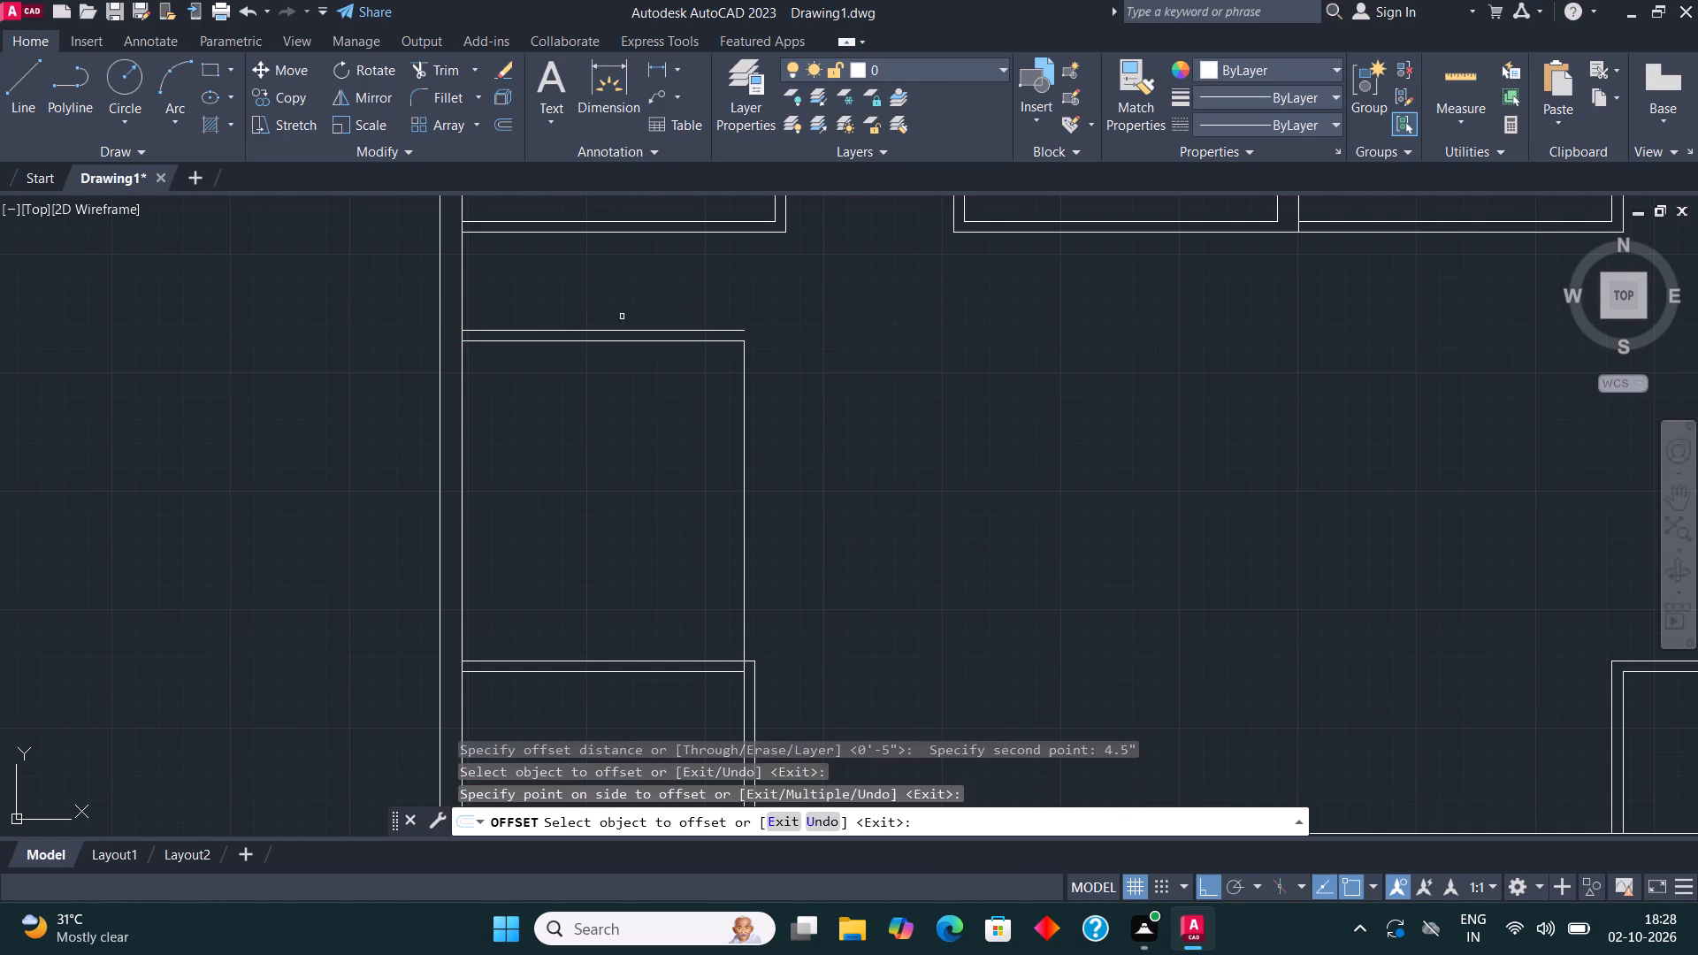
{"action": "left_click", "coordinate": [743, 458]}
{"action": "left_click", "coordinate": [806, 451]}
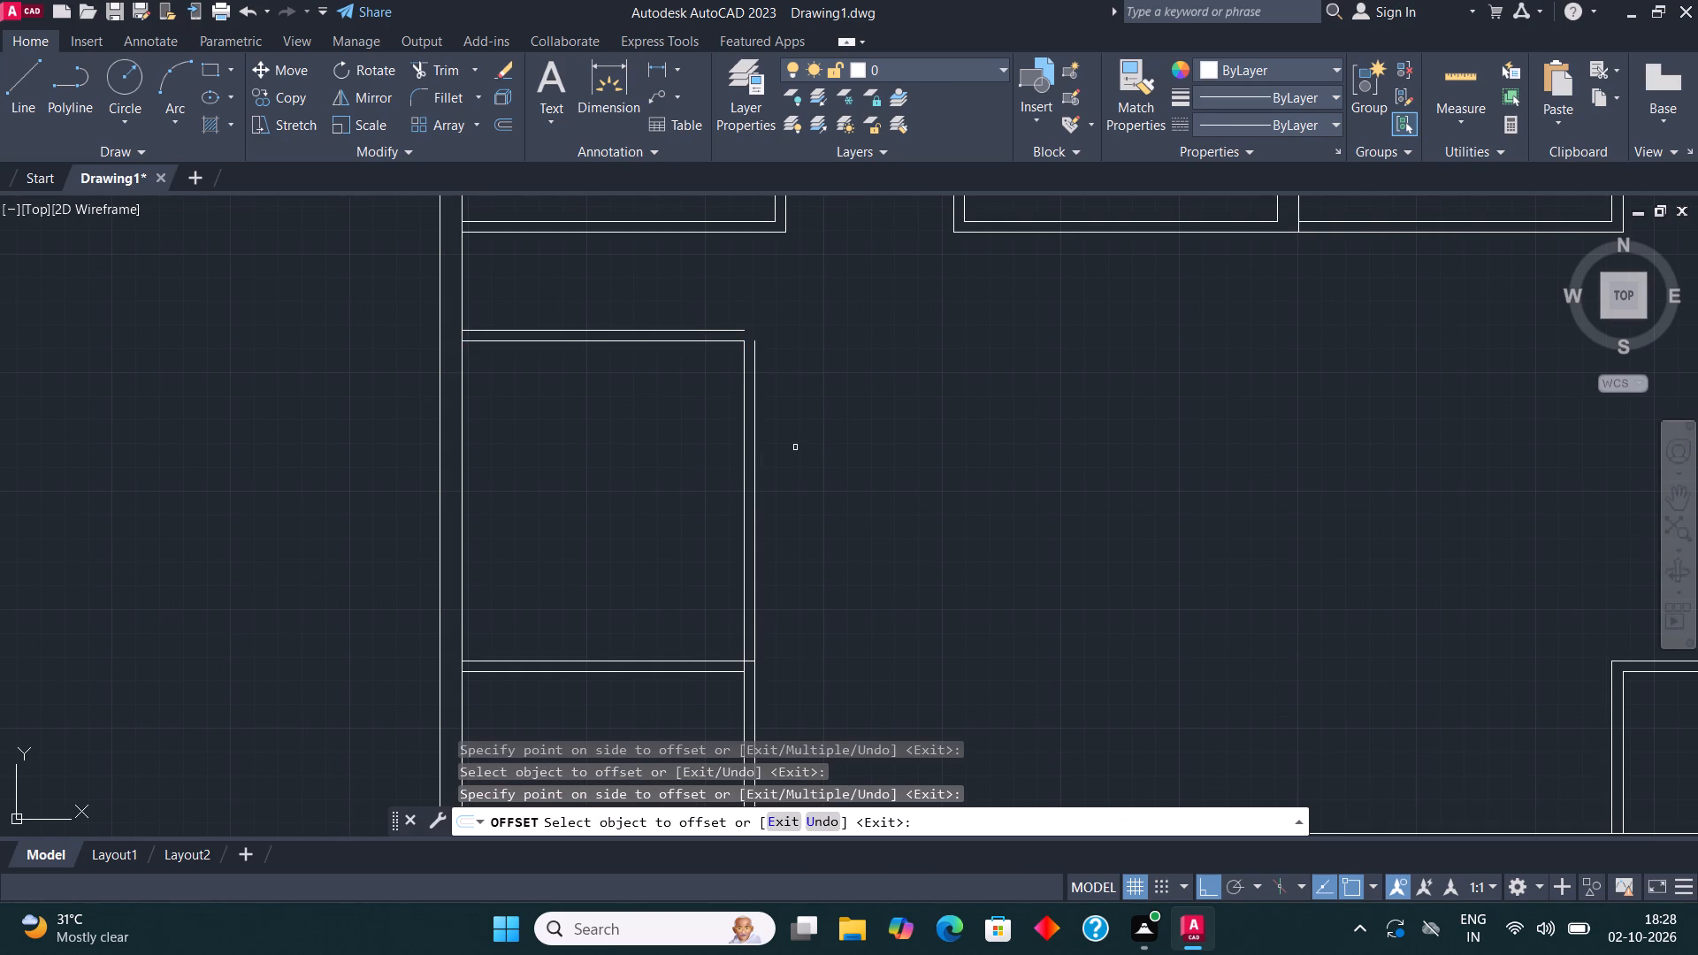
{"action": "key", "text": "Escape"}
Fillet the two outer wall lines of the room above the lower-left room into a square corner.
{"action": "left_click", "coordinate": [437, 97]}
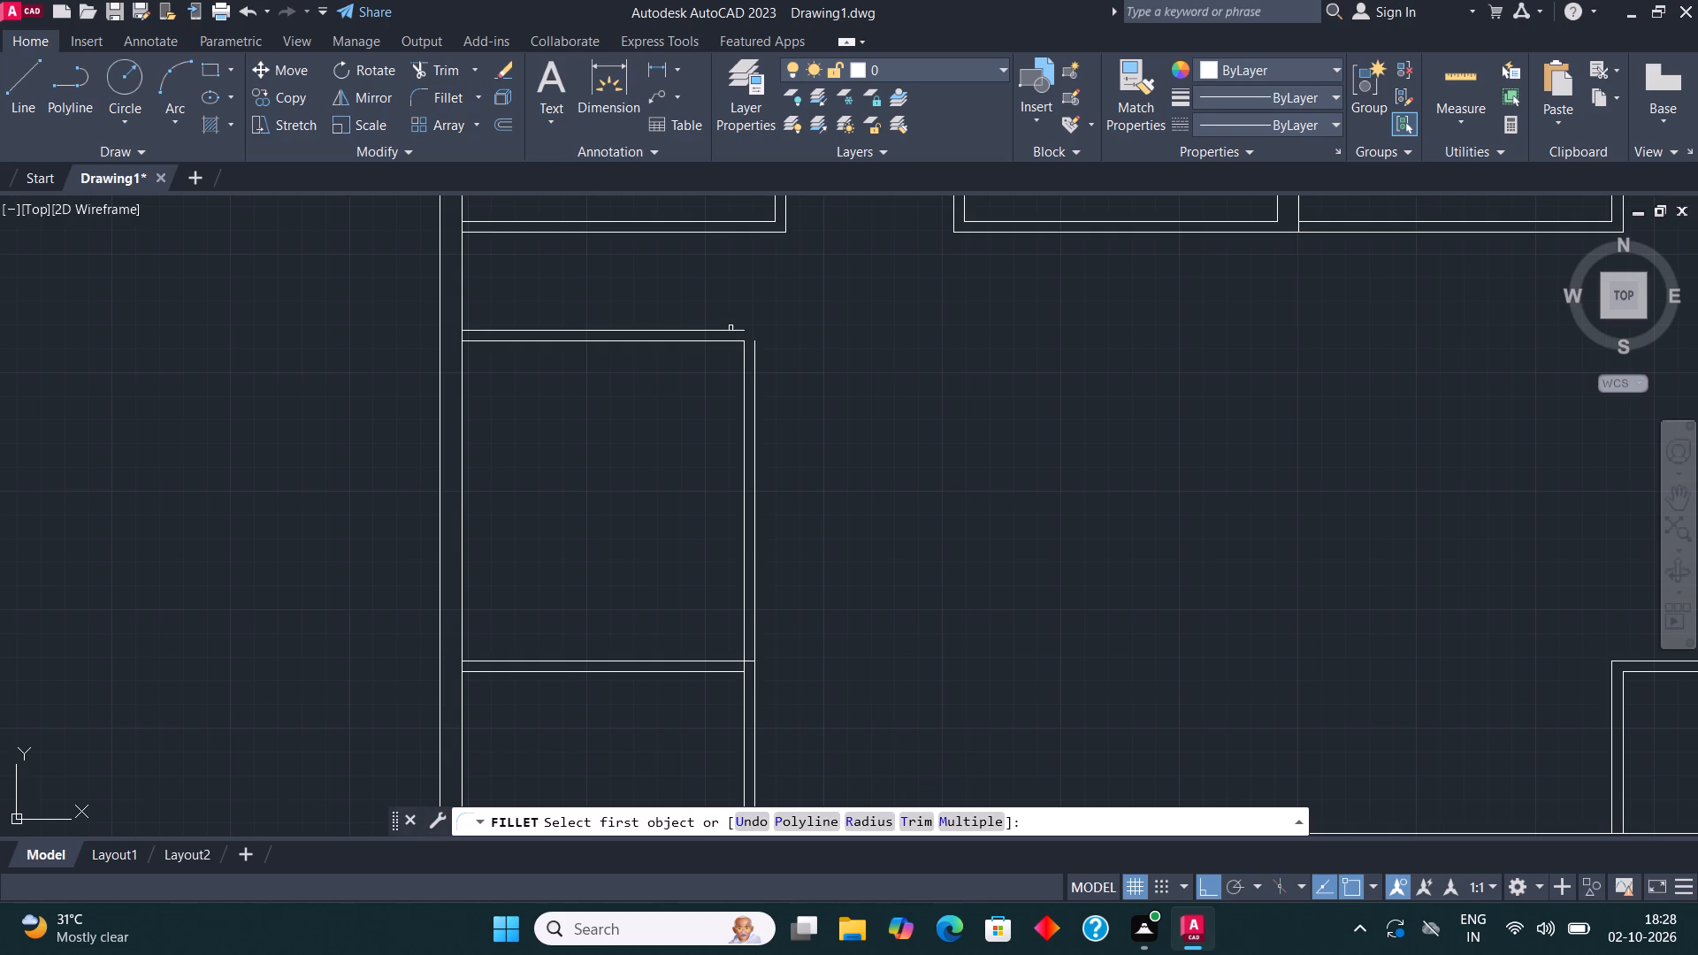
{"action": "left_click", "coordinate": [733, 331]}
{"action": "left_click", "coordinate": [755, 356]}
From where the lower-middle room's outer side line meets the bottom wall, draw lines 14' up, 11' across to the left, and down to the bottom wall.
{"action": "scroll", "coordinate": [625, 363], "scroll_direction": "down", "scroll_amount": 1}
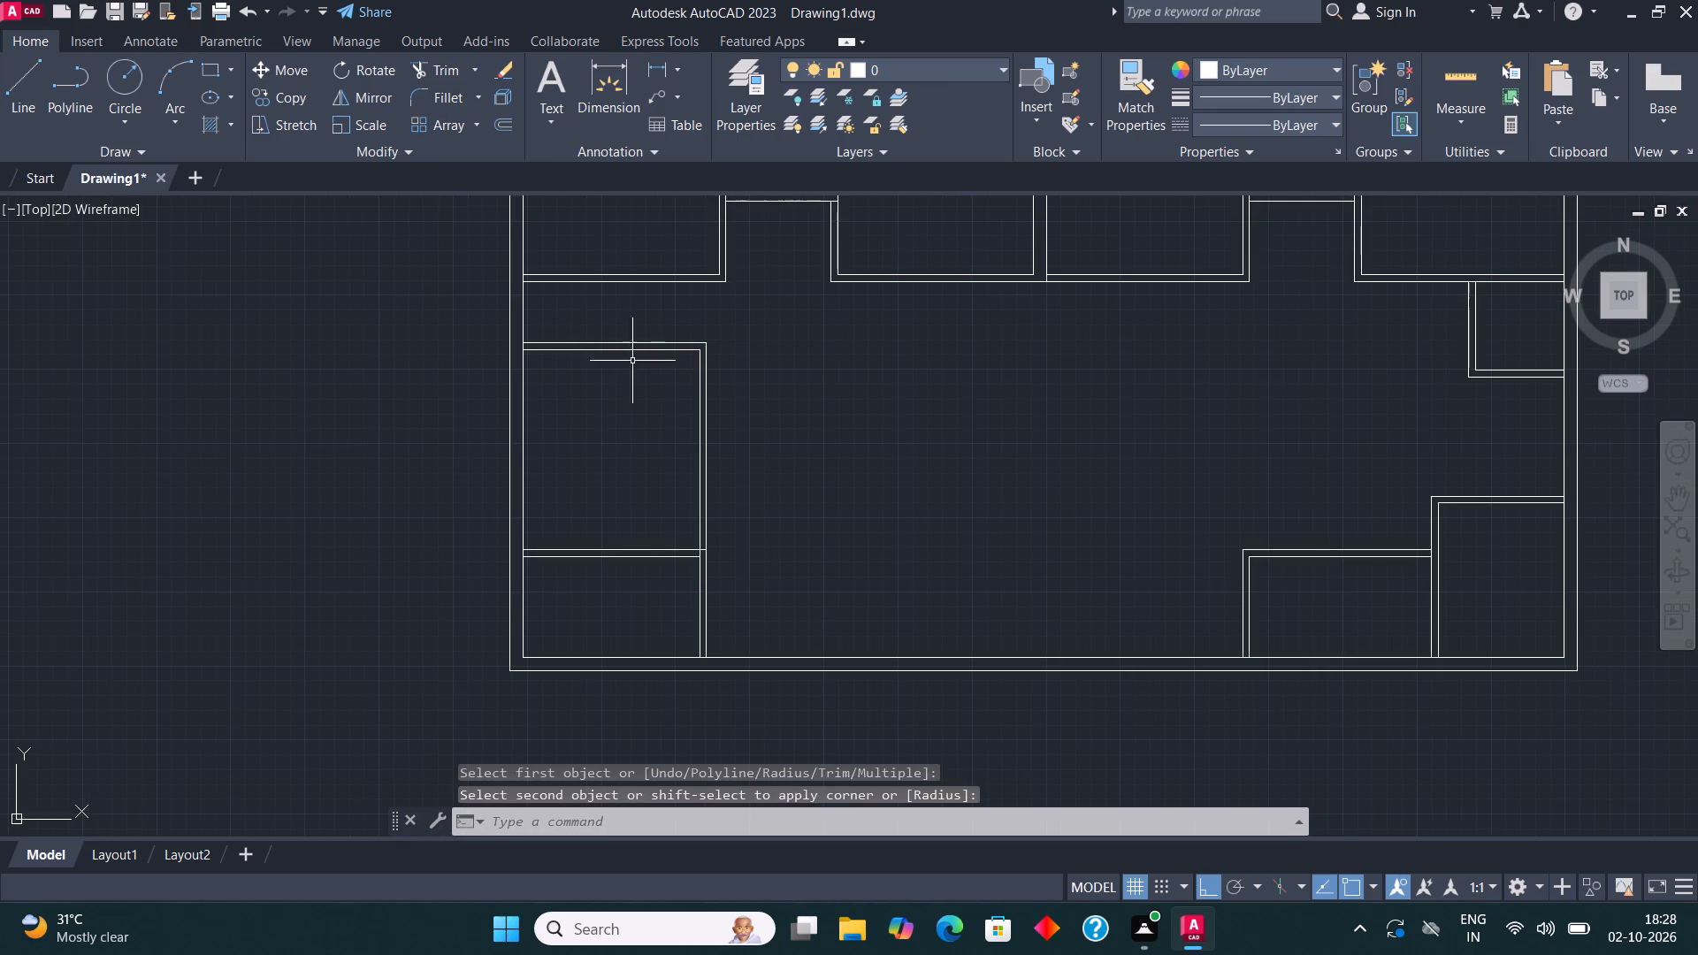
{"action": "middle_click_drag", "start_coordinate": [822, 400], "coordinate": [685, 416]}
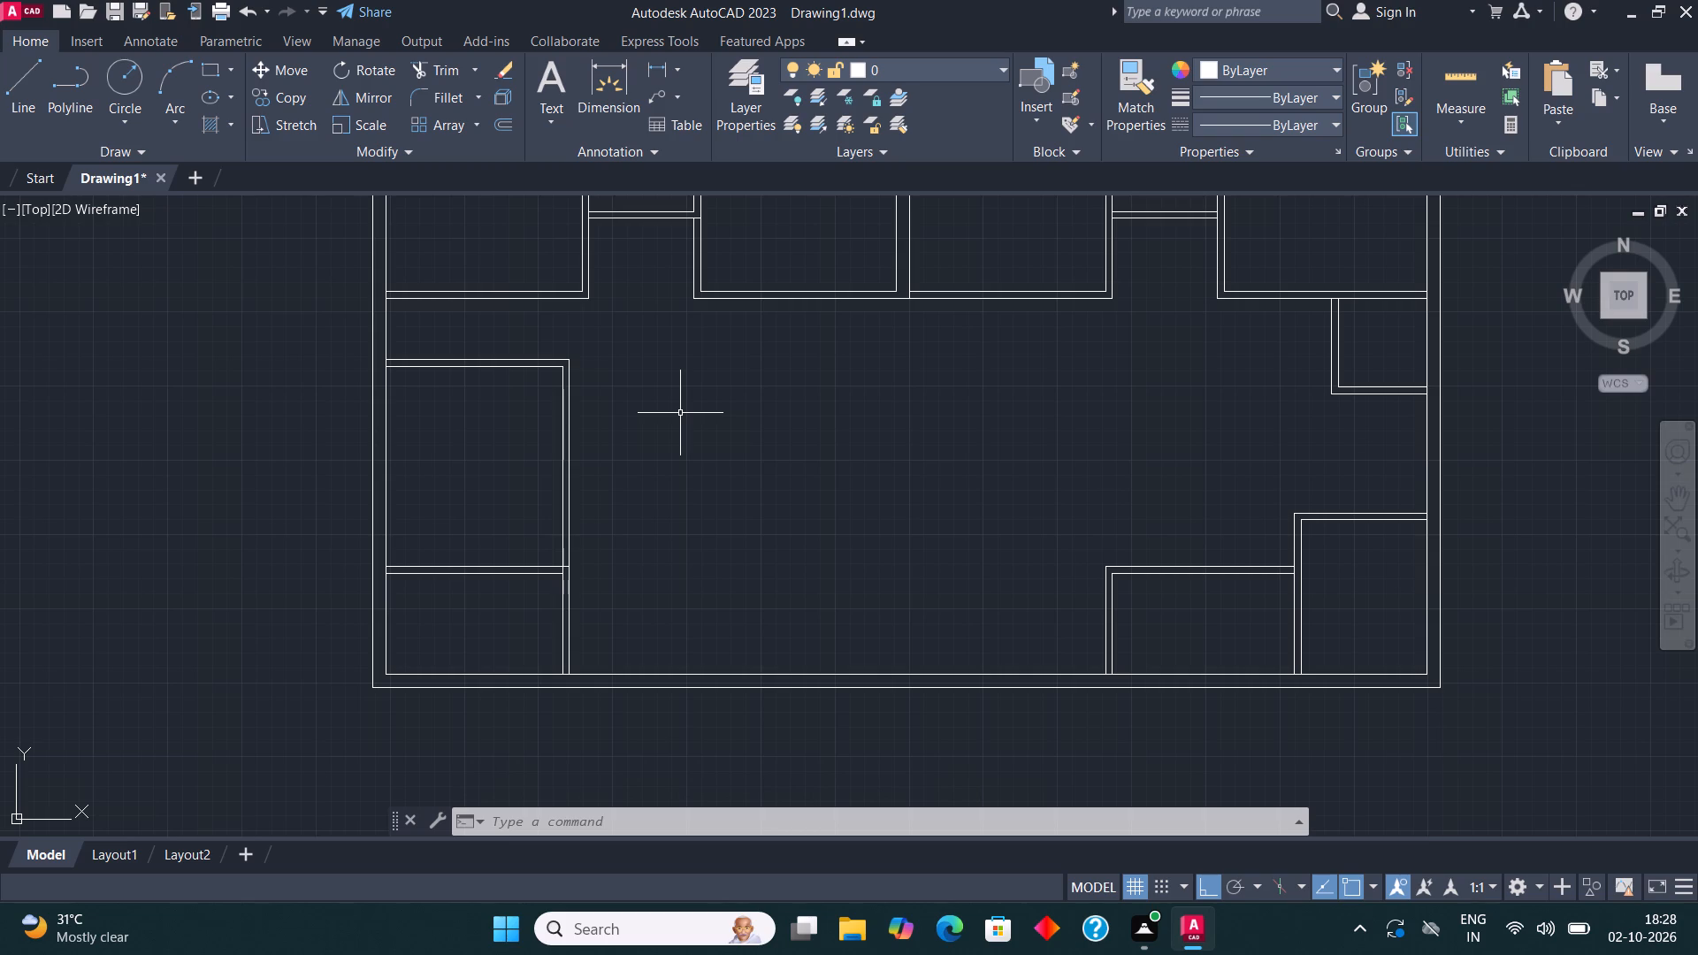
{"action": "middle_click_drag", "start_coordinate": [990, 531], "coordinate": [826, 547]}
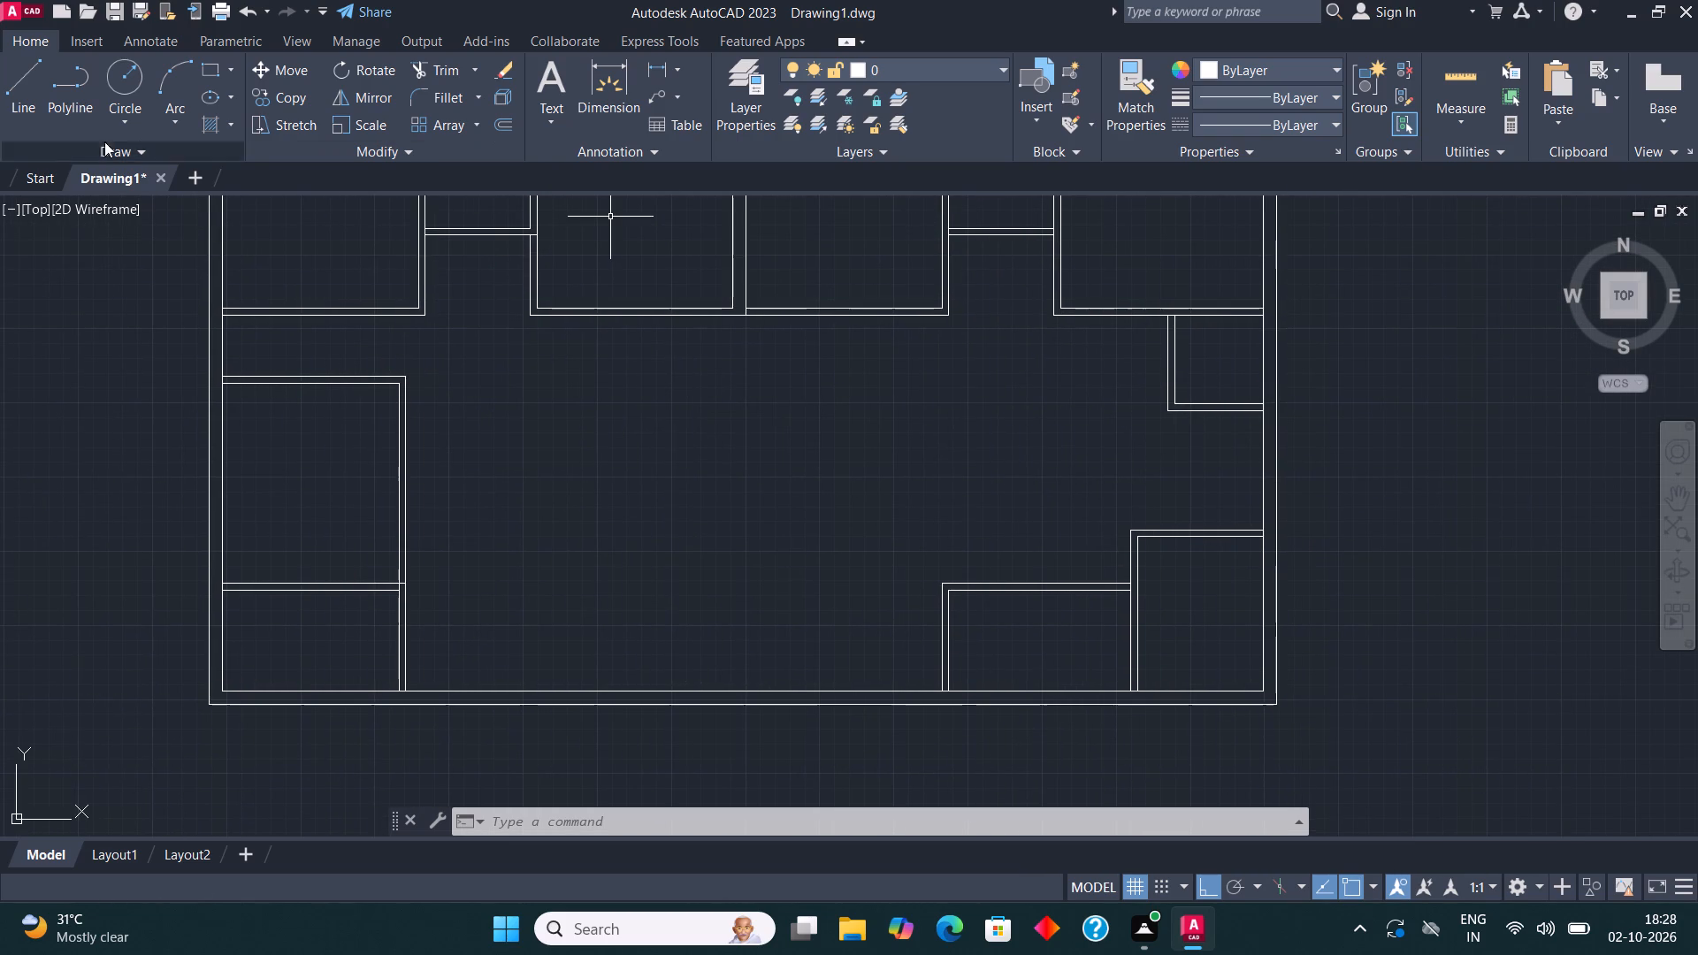
{"action": "left_click", "coordinate": [27, 96]}
{"action": "scroll", "coordinate": [945, 716], "scroll_direction": "up", "scroll_amount": 2}
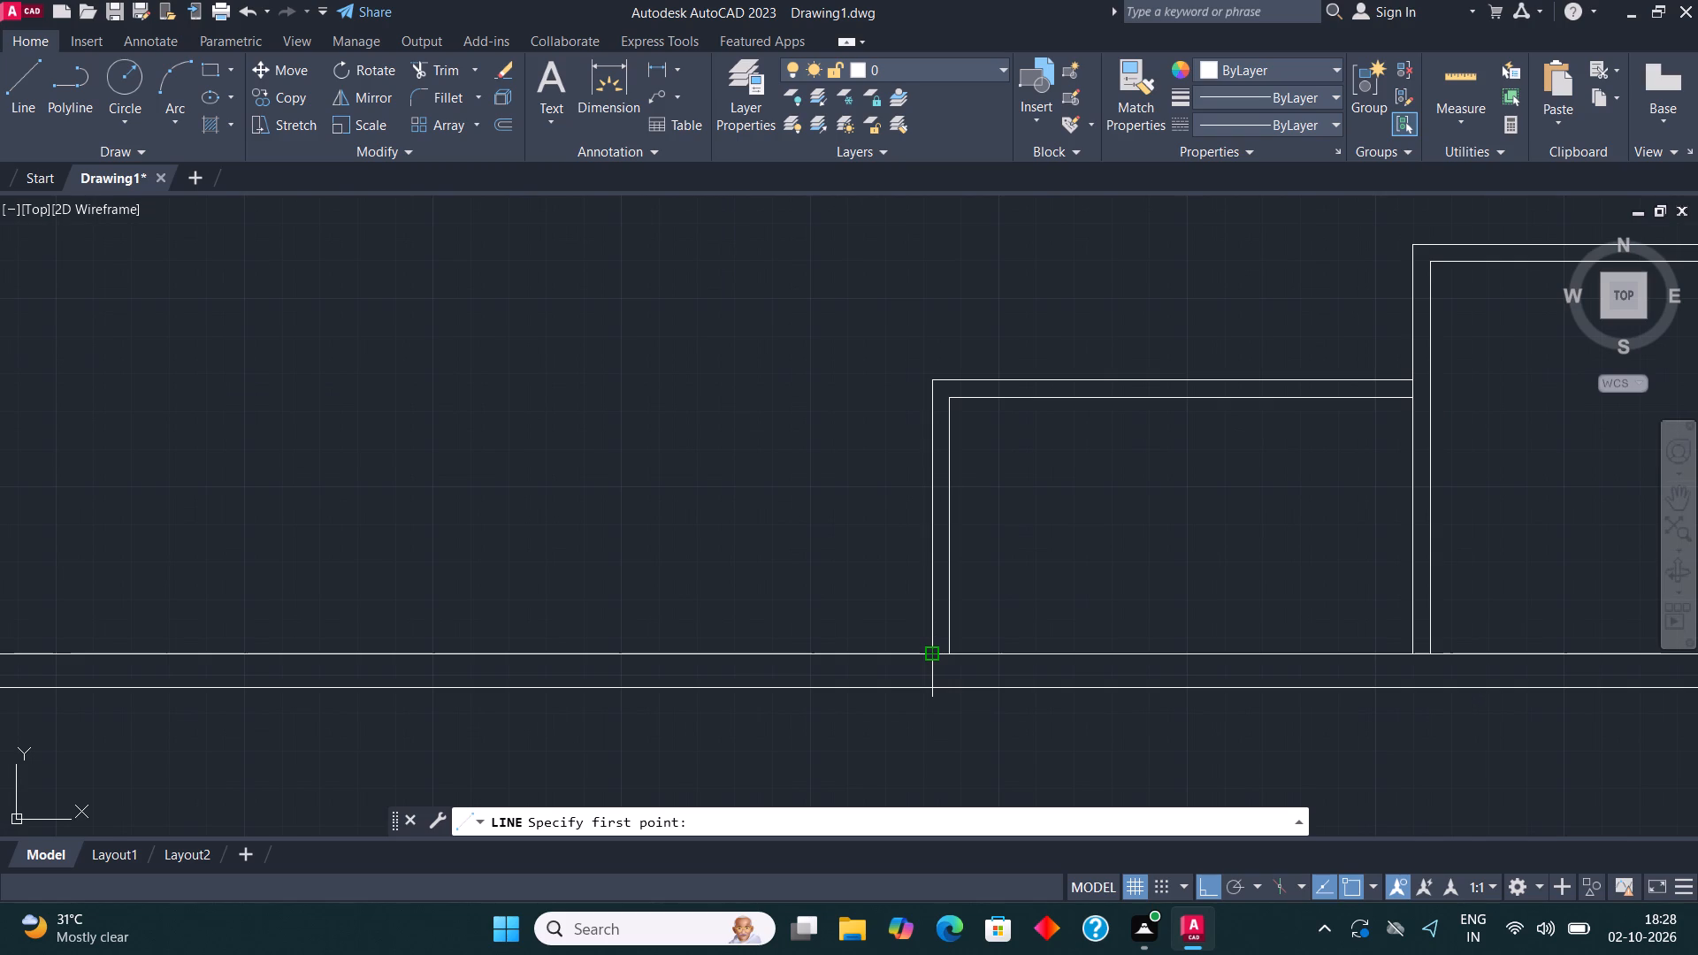
{"action": "left_click", "coordinate": [930, 655]}
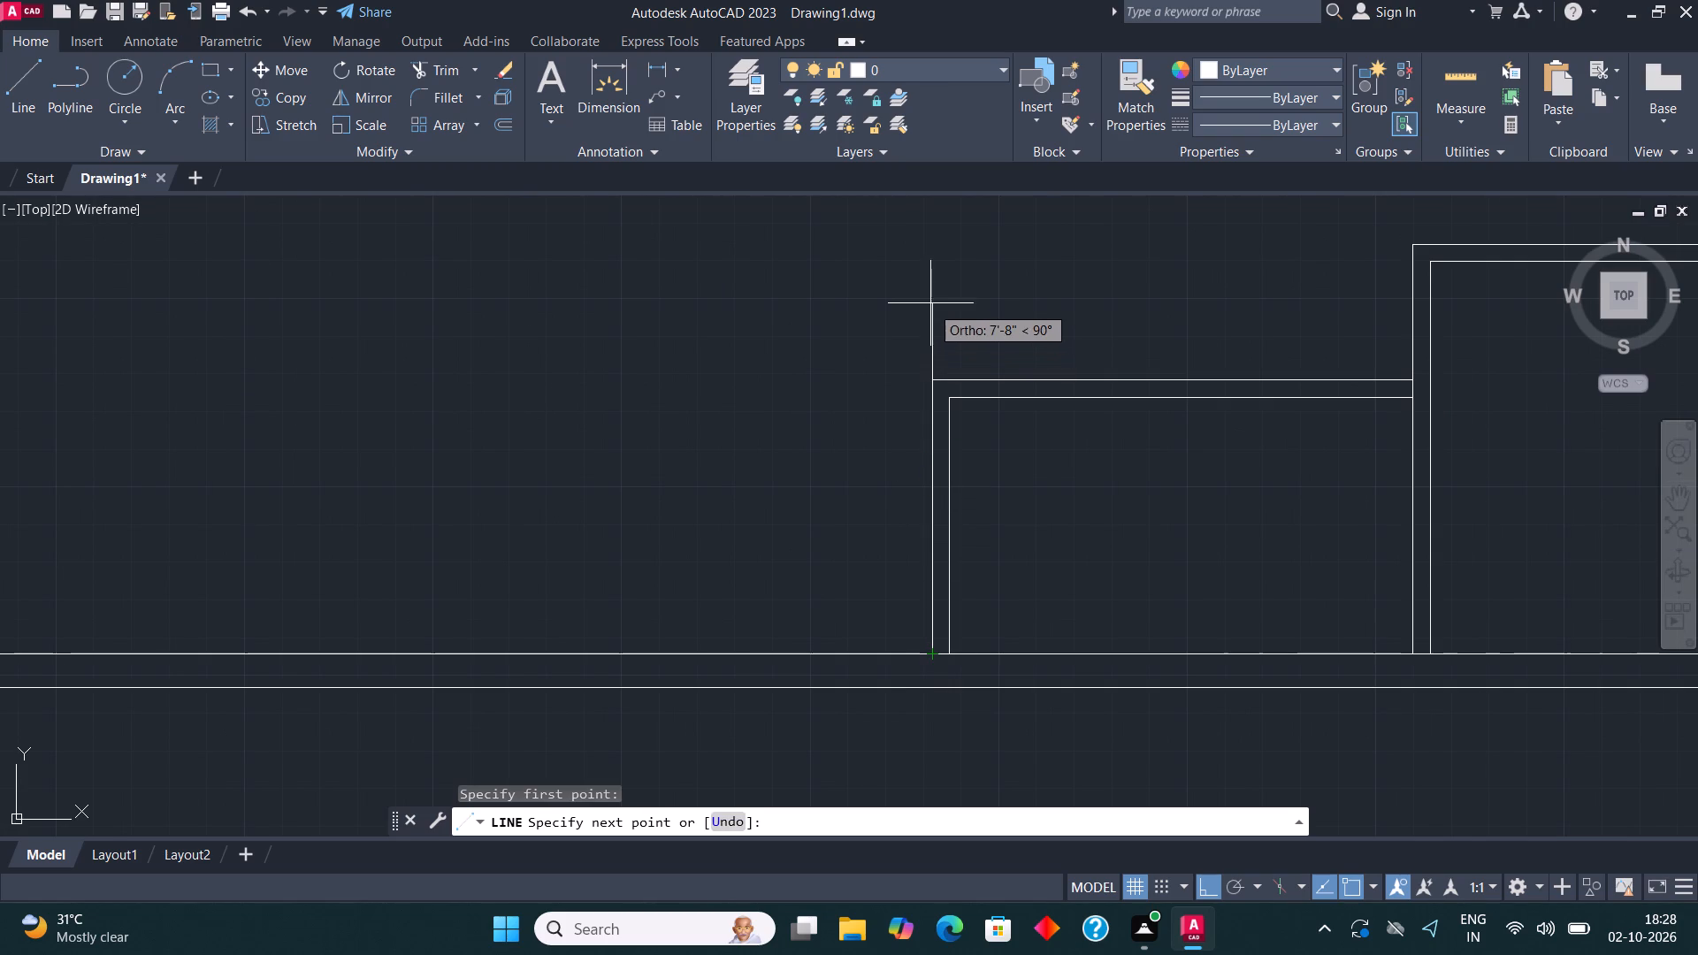
{"action": "type", "text": "14'"}
{"action": "key", "text": "Return"}
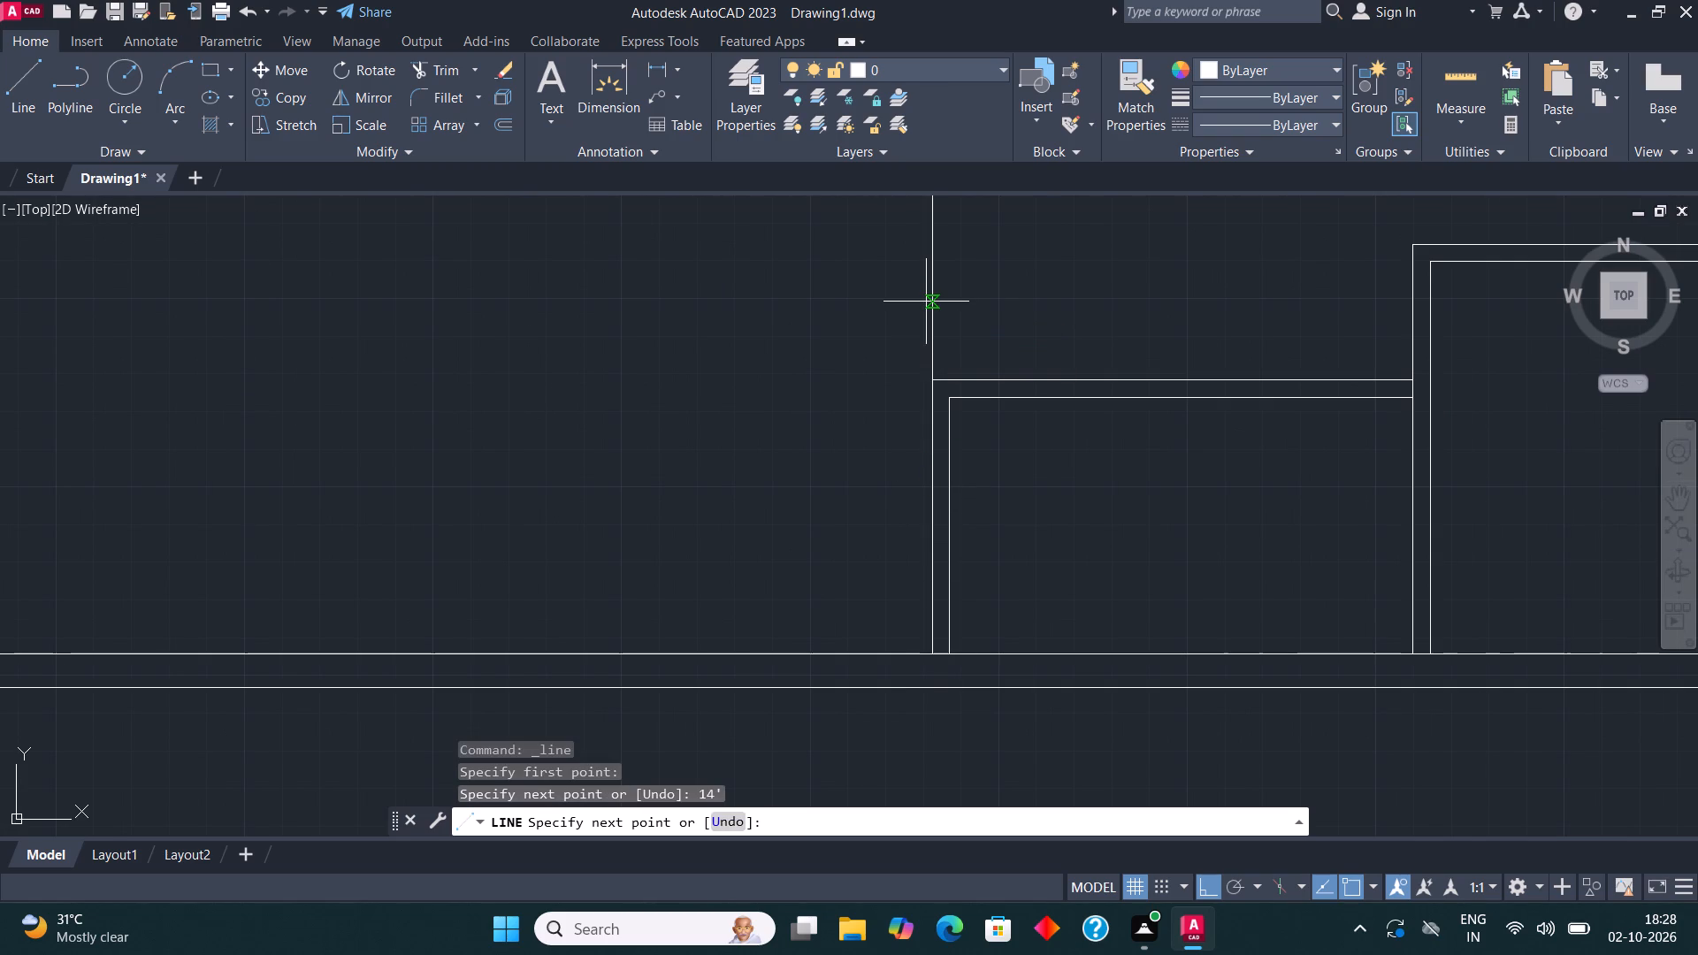
{"action": "middle_click_drag", "start_coordinate": [973, 328], "coordinate": [1036, 482]}
{"action": "scroll", "coordinate": [725, 319], "scroll_direction": "down", "scroll_amount": 1}
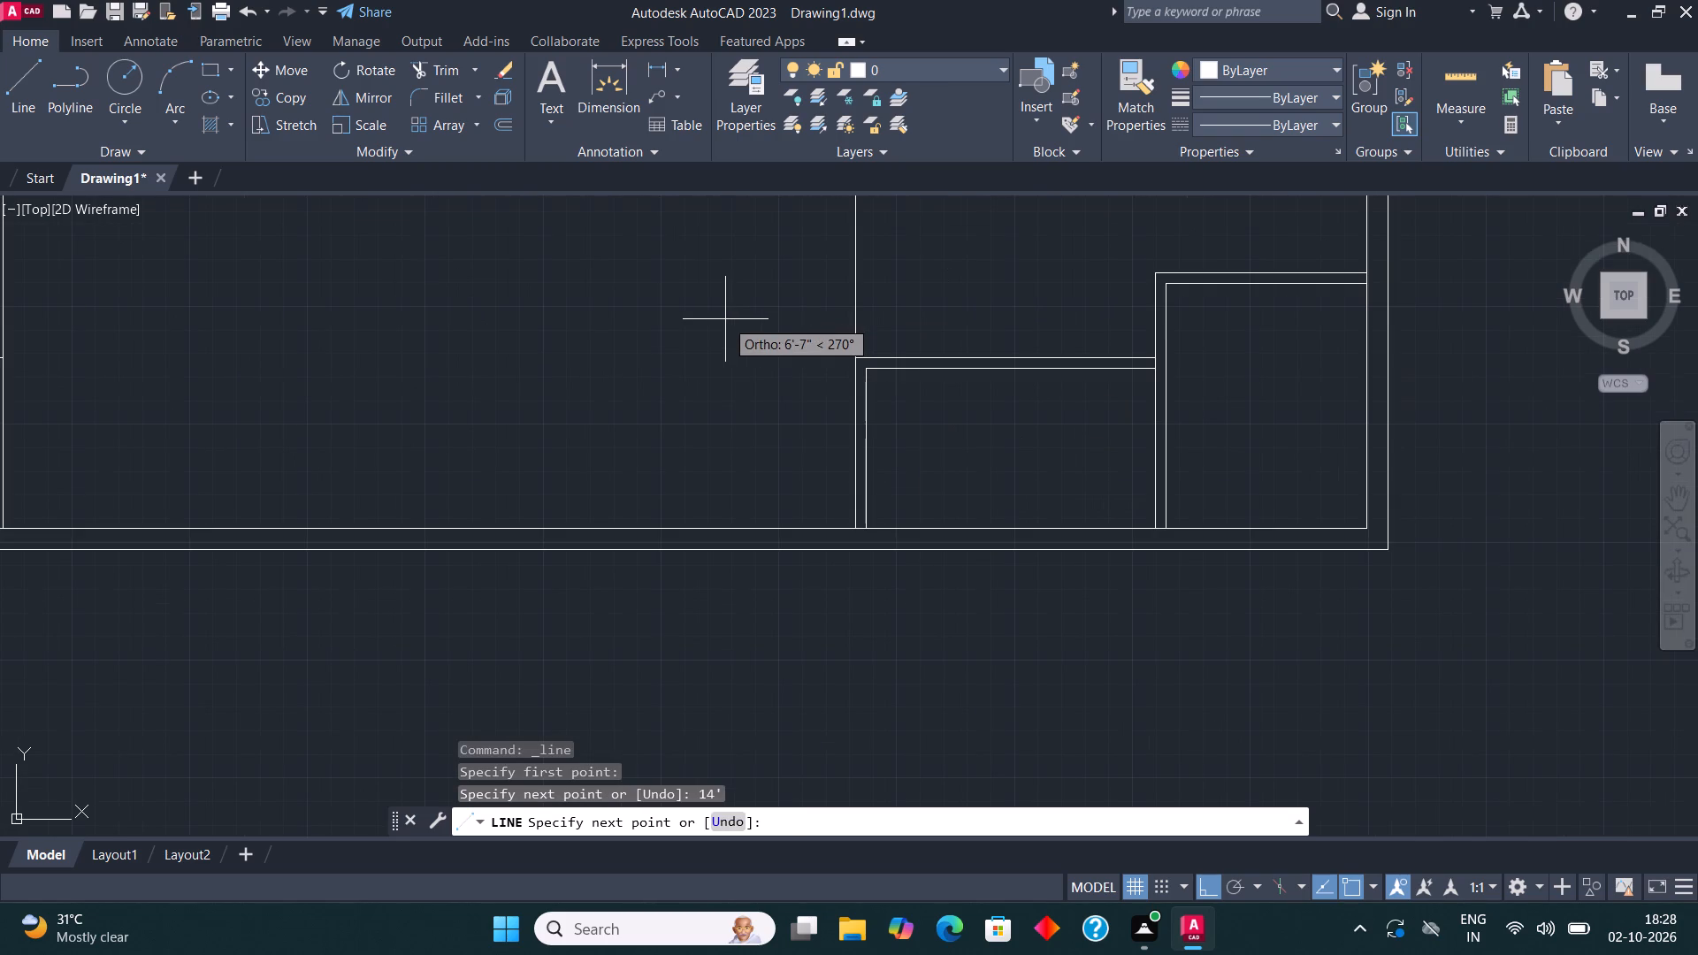
{"action": "scroll", "coordinate": [733, 373], "scroll_direction": "down", "scroll_amount": 4}
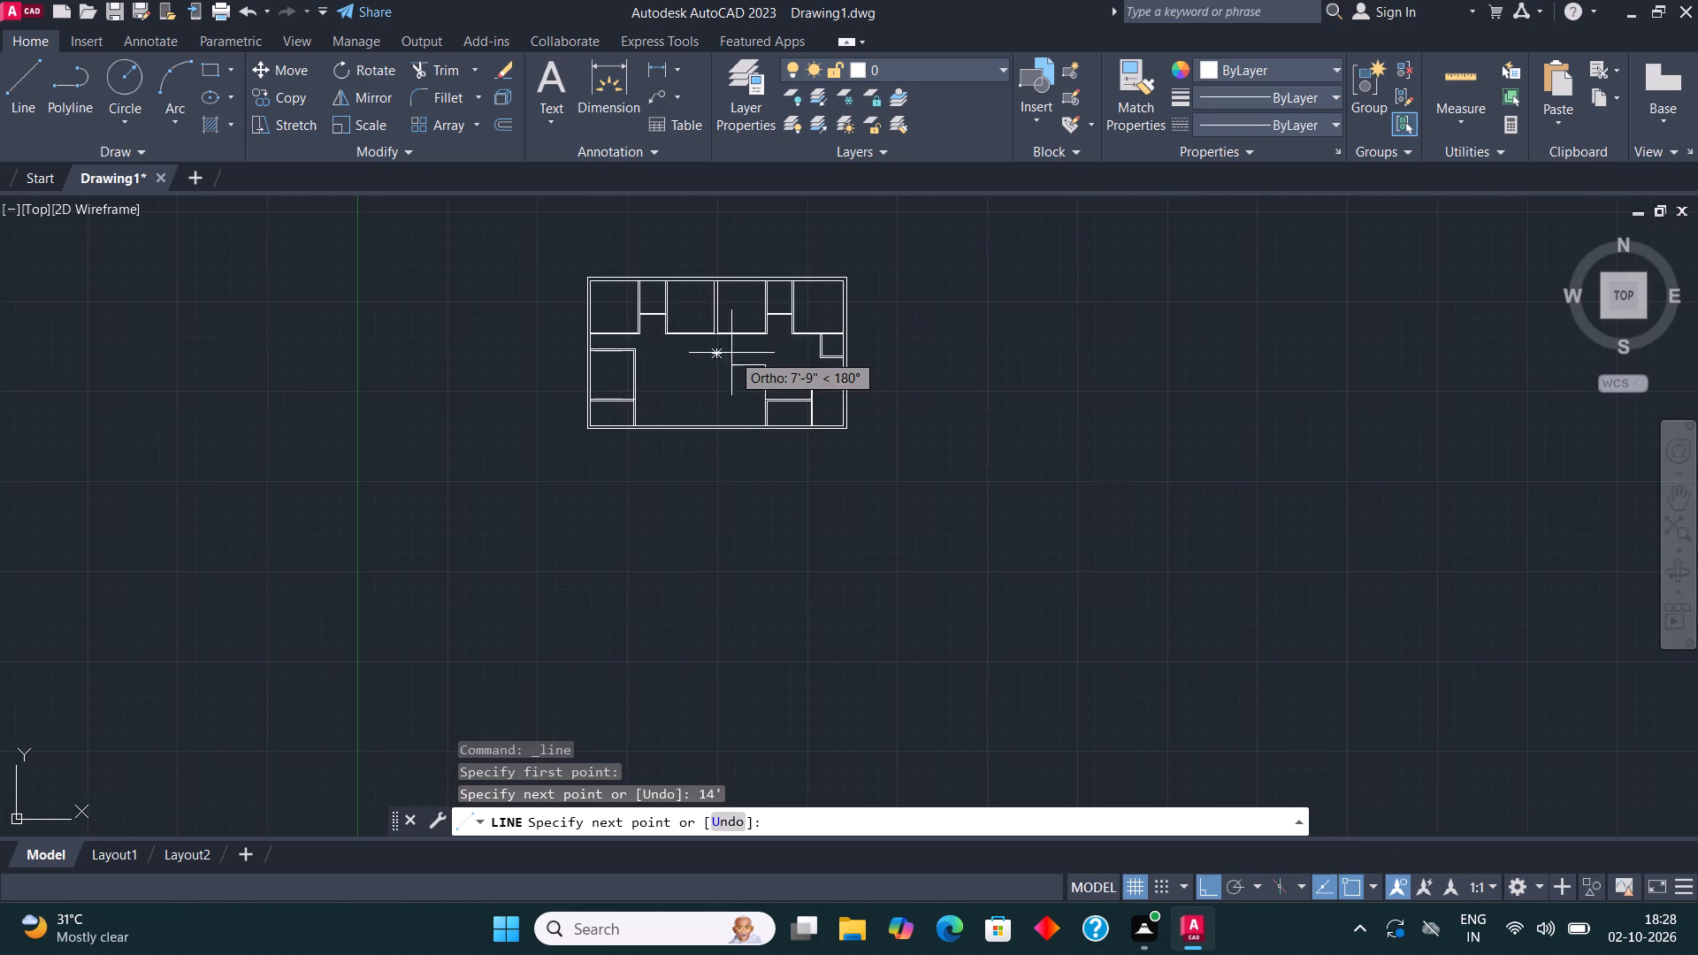
{"action": "scroll", "coordinate": [731, 353], "scroll_direction": "up", "scroll_amount": 3}
{"action": "type", "text": "11'"}
{"action": "key", "text": "Return"}
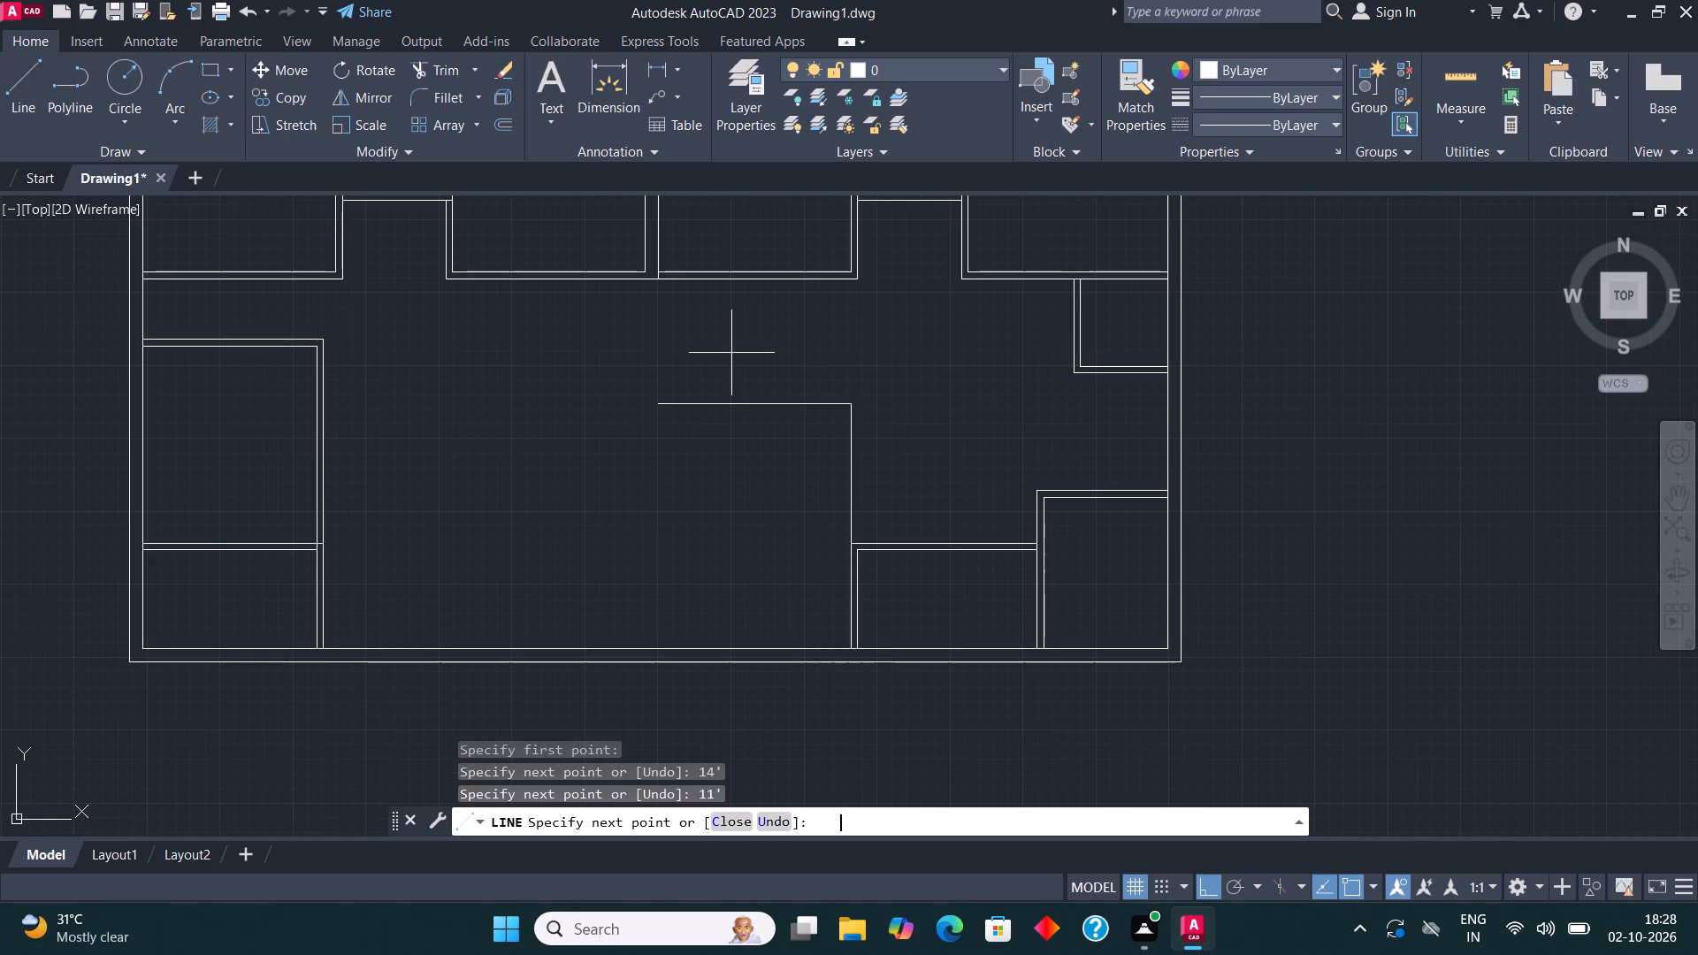
{"action": "left_click", "coordinate": [658, 644]}
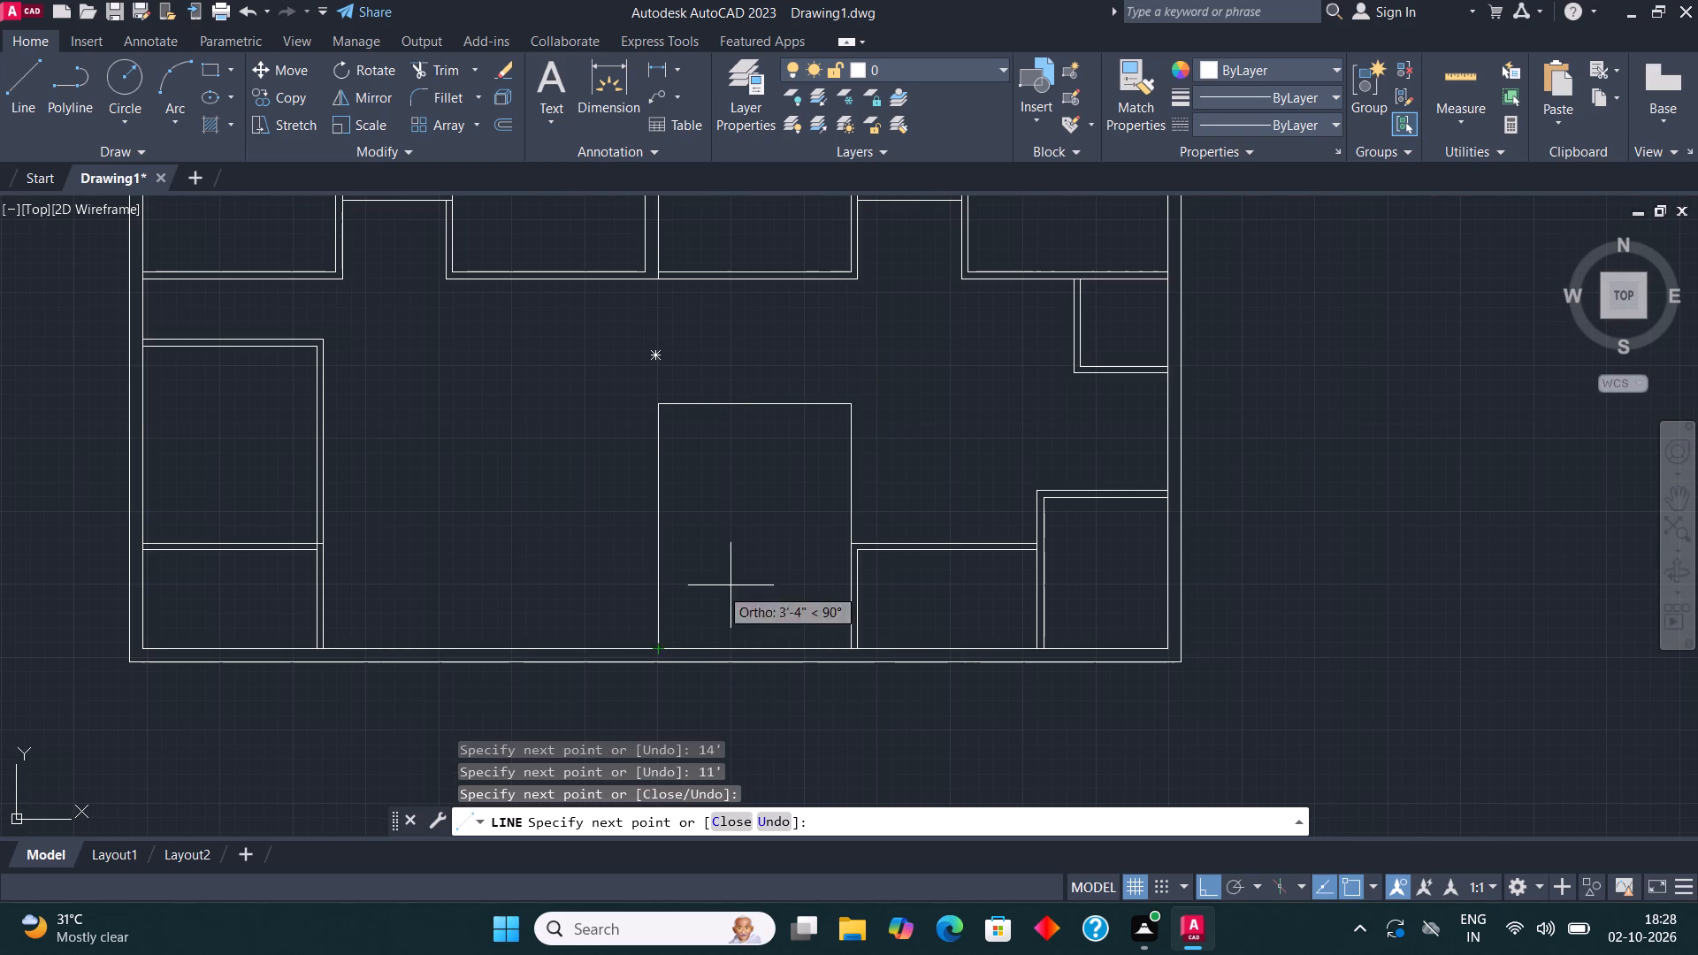
{"action": "key", "text": "Escape"}
Offset the top line and right side line of the new 11' by 14' room outward by 4.5".
{"action": "middle_click_drag", "start_coordinate": [765, 549], "coordinate": [886, 541]}
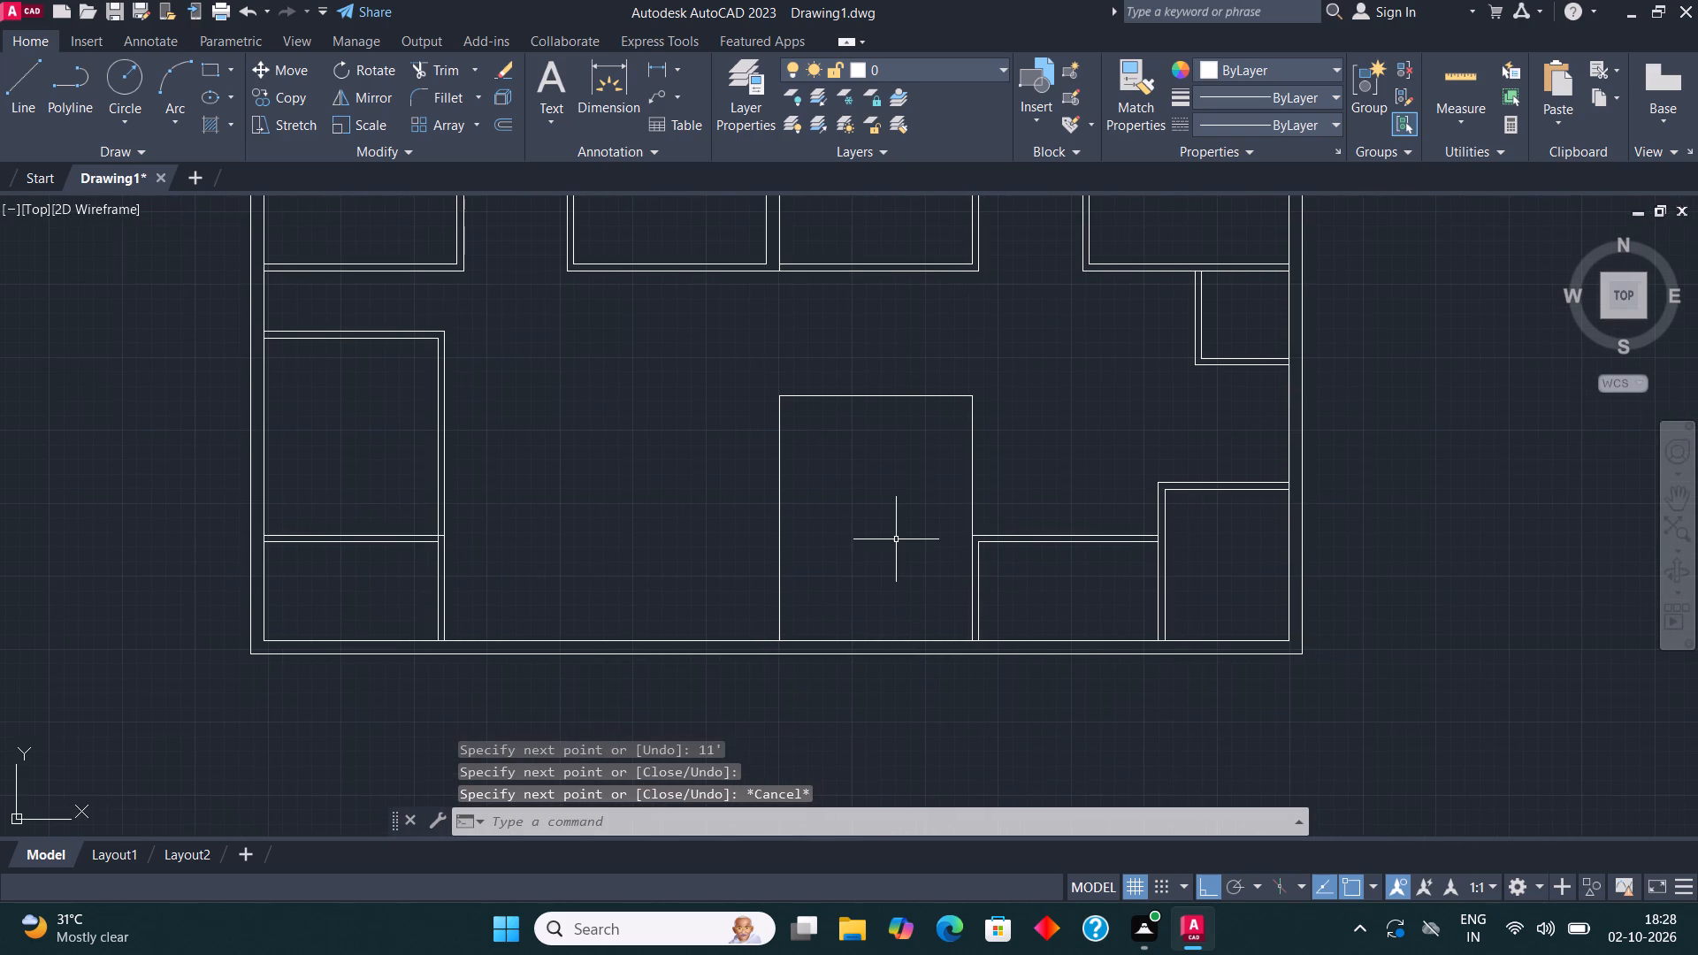
{"action": "middle_click_drag", "start_coordinate": [948, 481], "coordinate": [929, 491]}
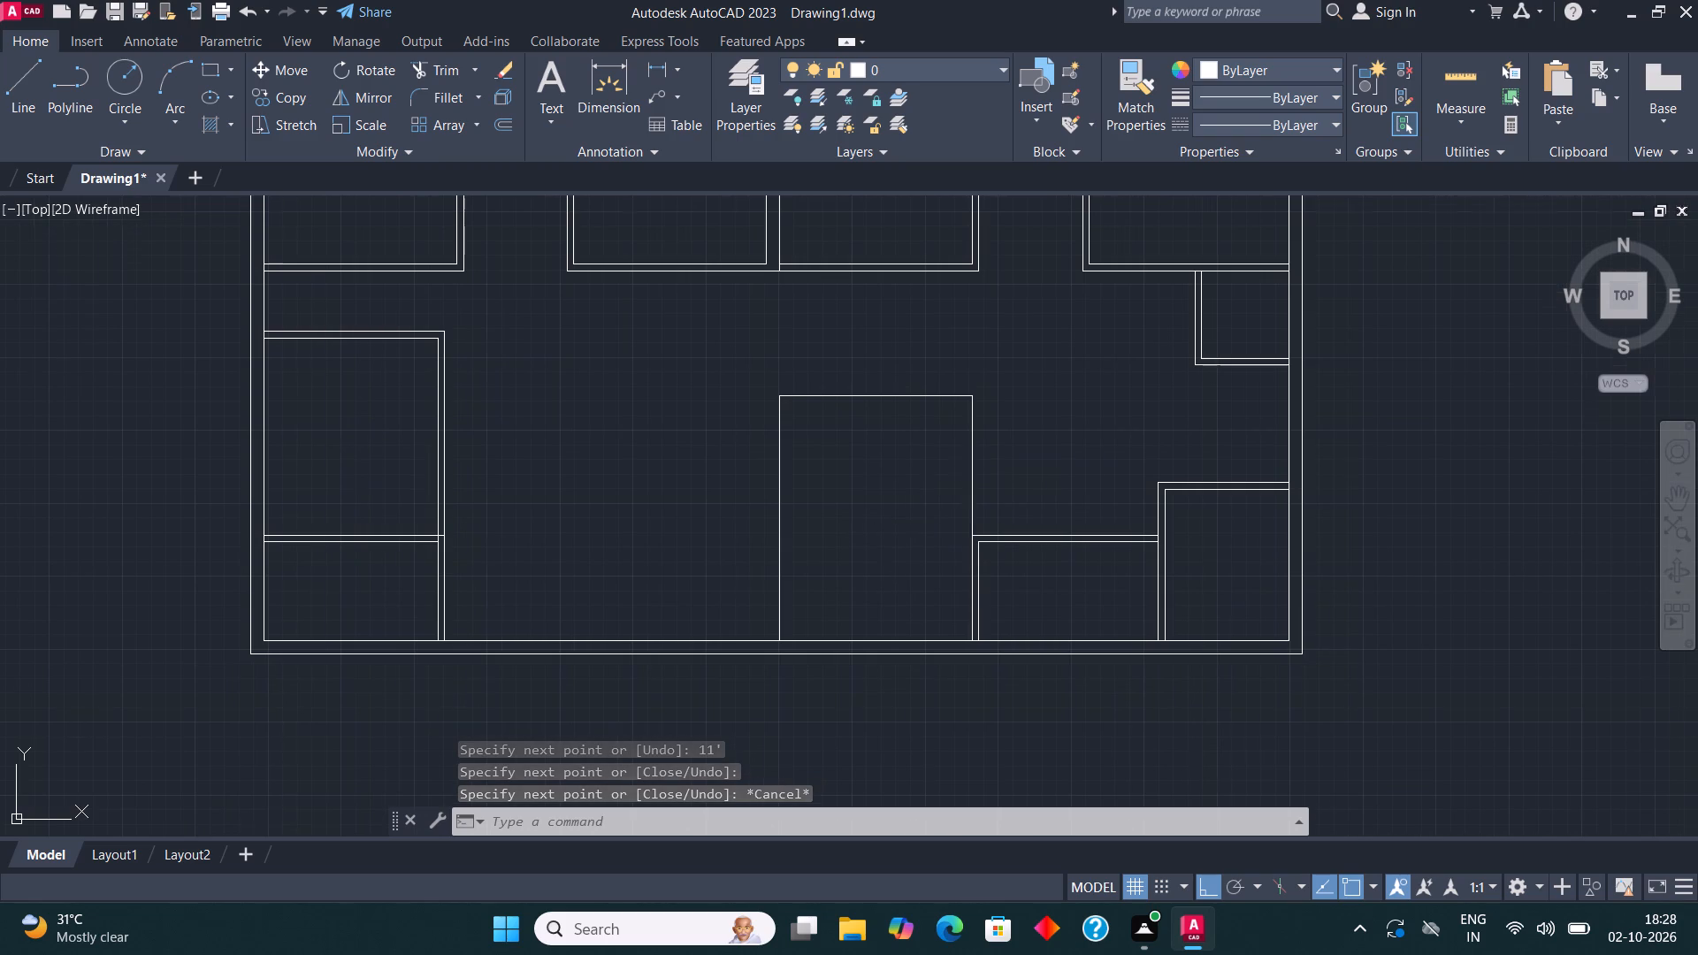
{"action": "middle_click_drag", "start_coordinate": [929, 491], "coordinate": [904, 504]}
{"action": "left_click_drag", "start_coordinate": [885, 480], "coordinate": [865, 453]}
{"action": "left_click", "coordinate": [835, 397]}
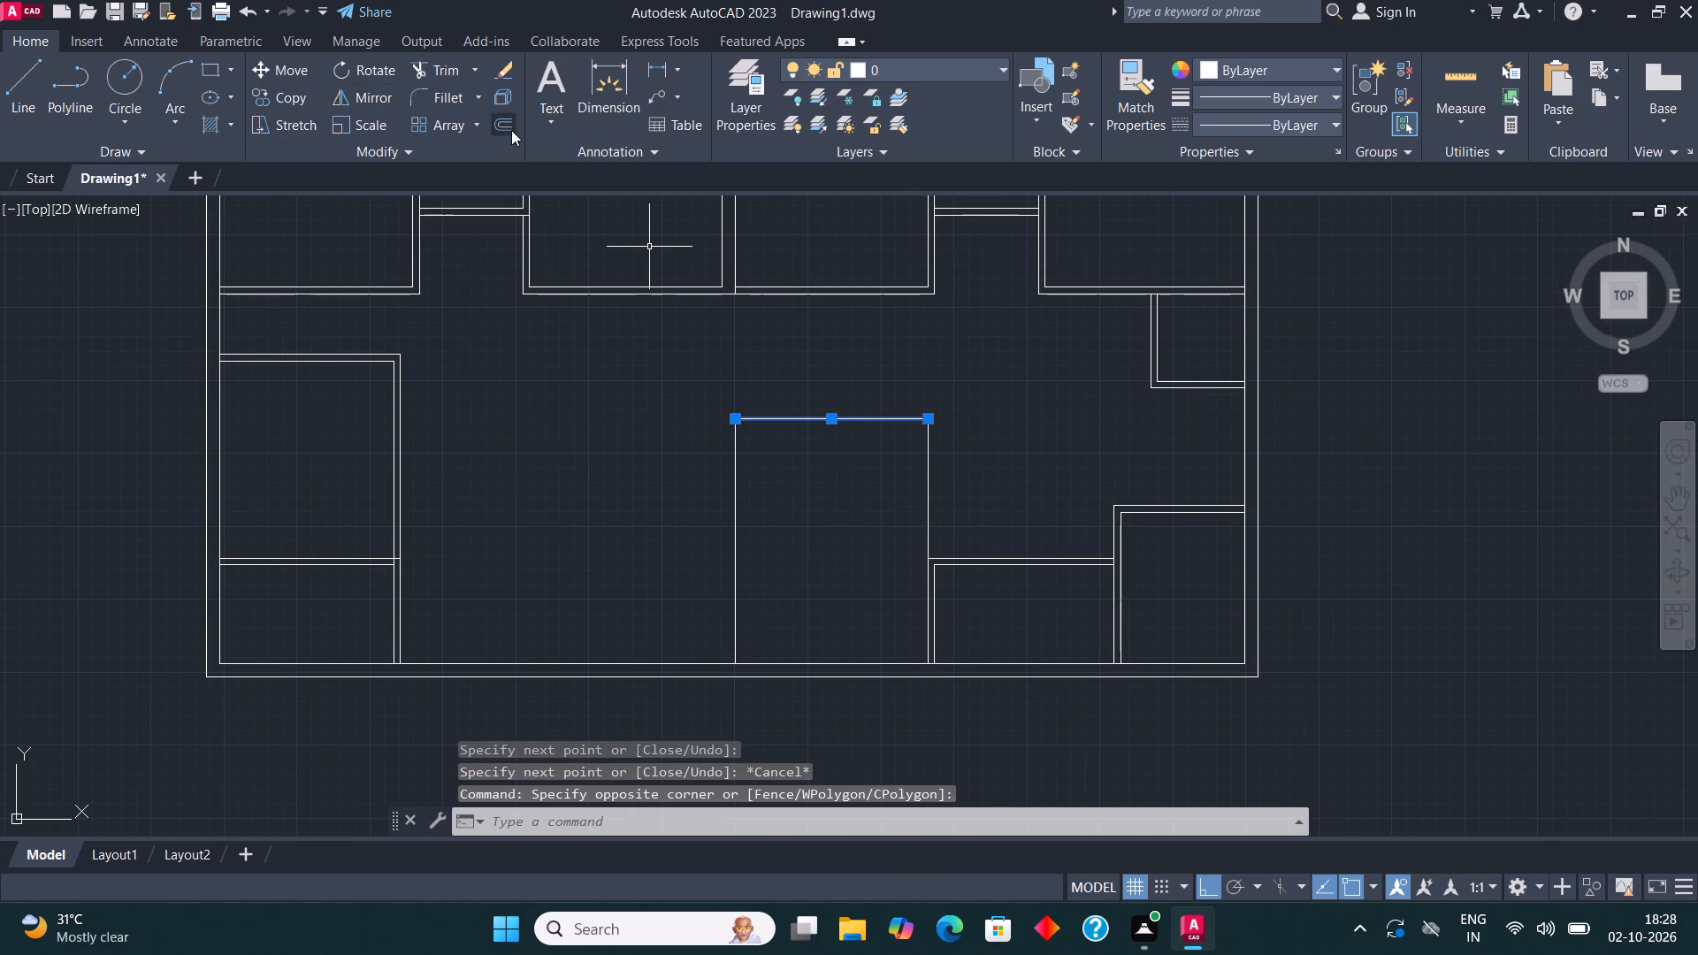
{"action": "left_click", "coordinate": [502, 124]}
{"action": "left_click", "coordinate": [823, 420]}
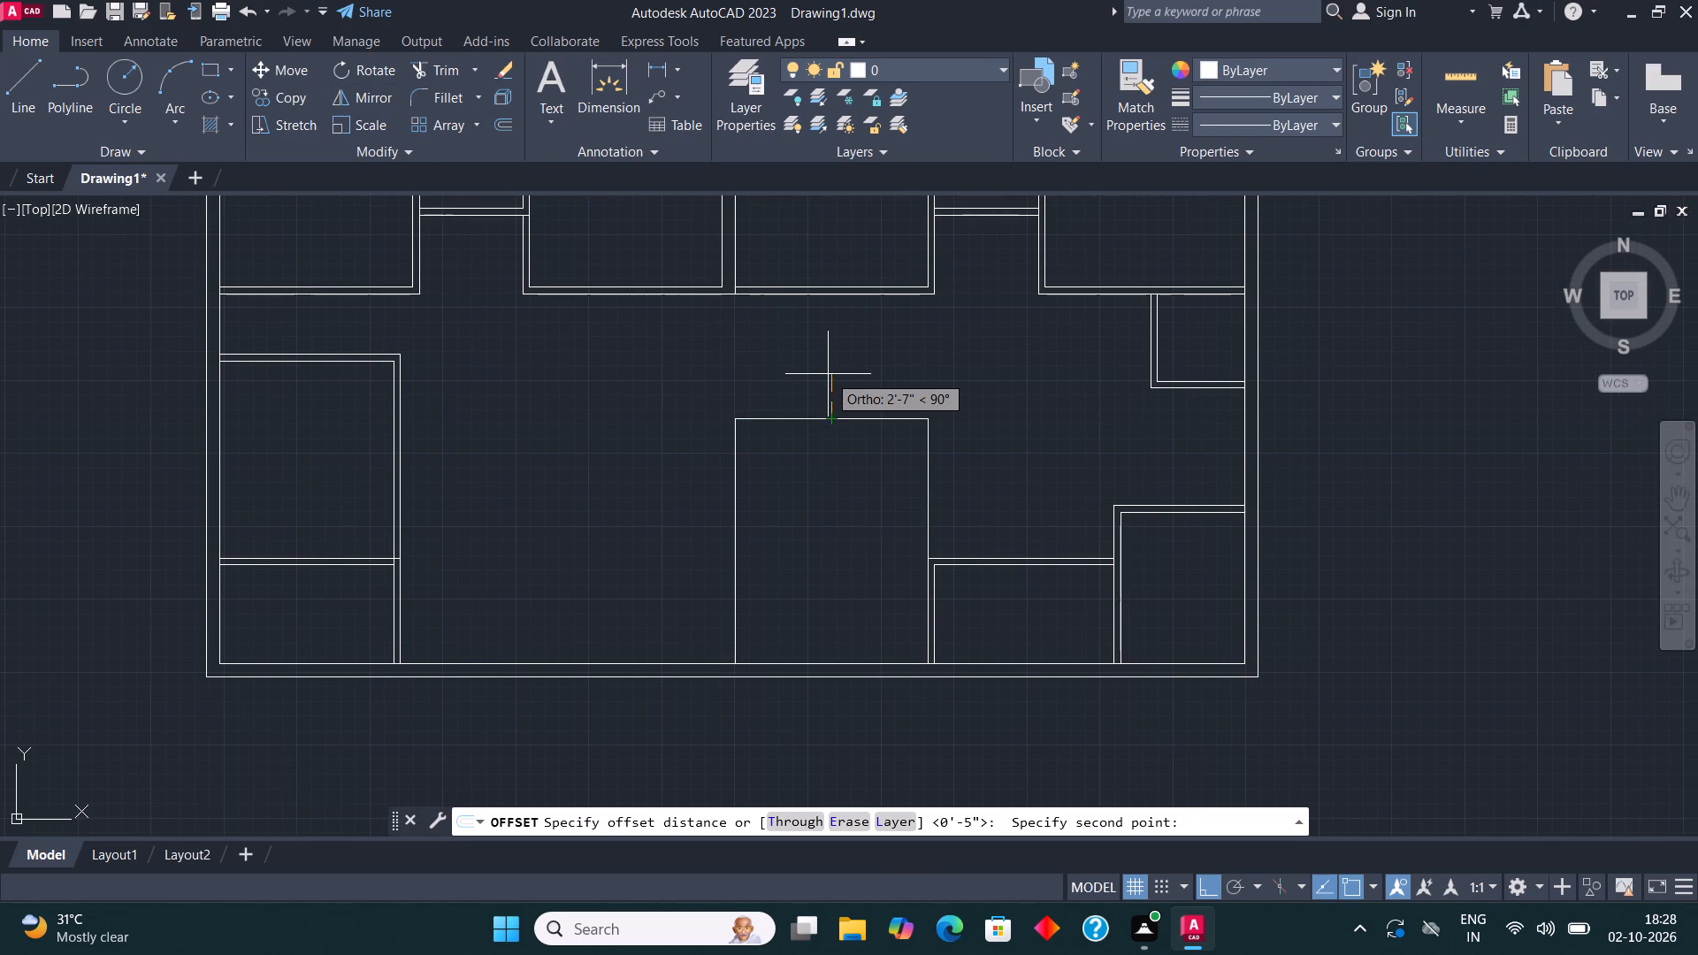
{"action": "type", "text": "4.5\""}
{"action": "key", "text": "Return"}
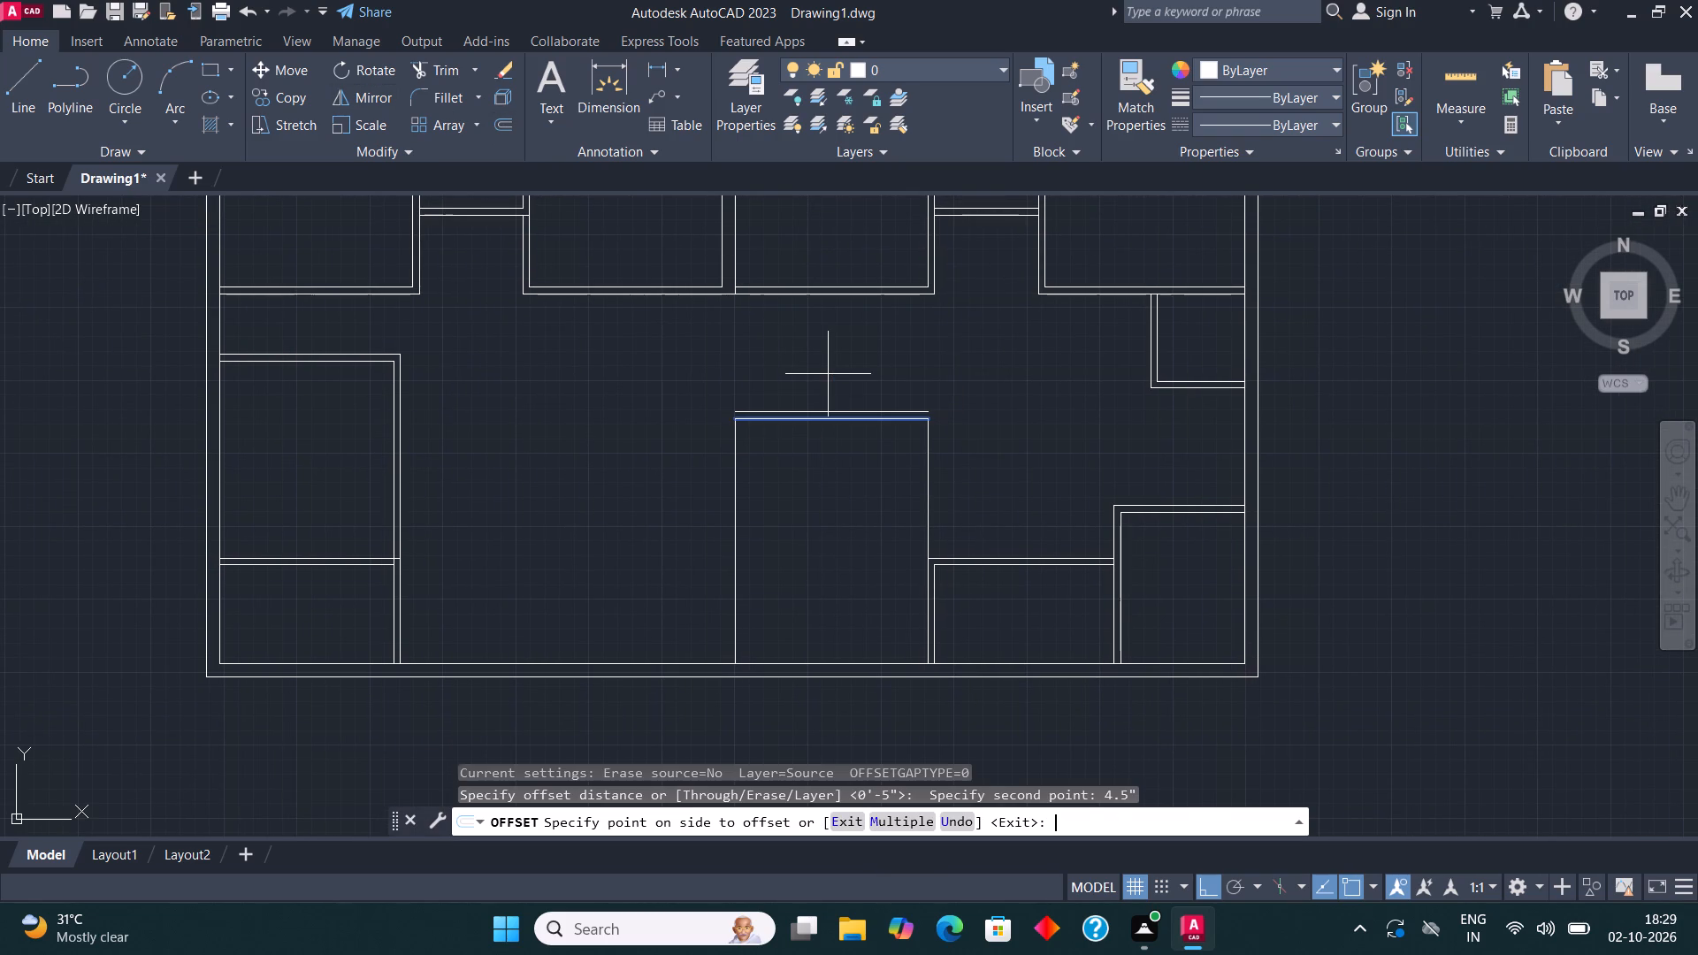
{"action": "left_click", "coordinate": [828, 374]}
{"action": "left_click", "coordinate": [871, 371]}
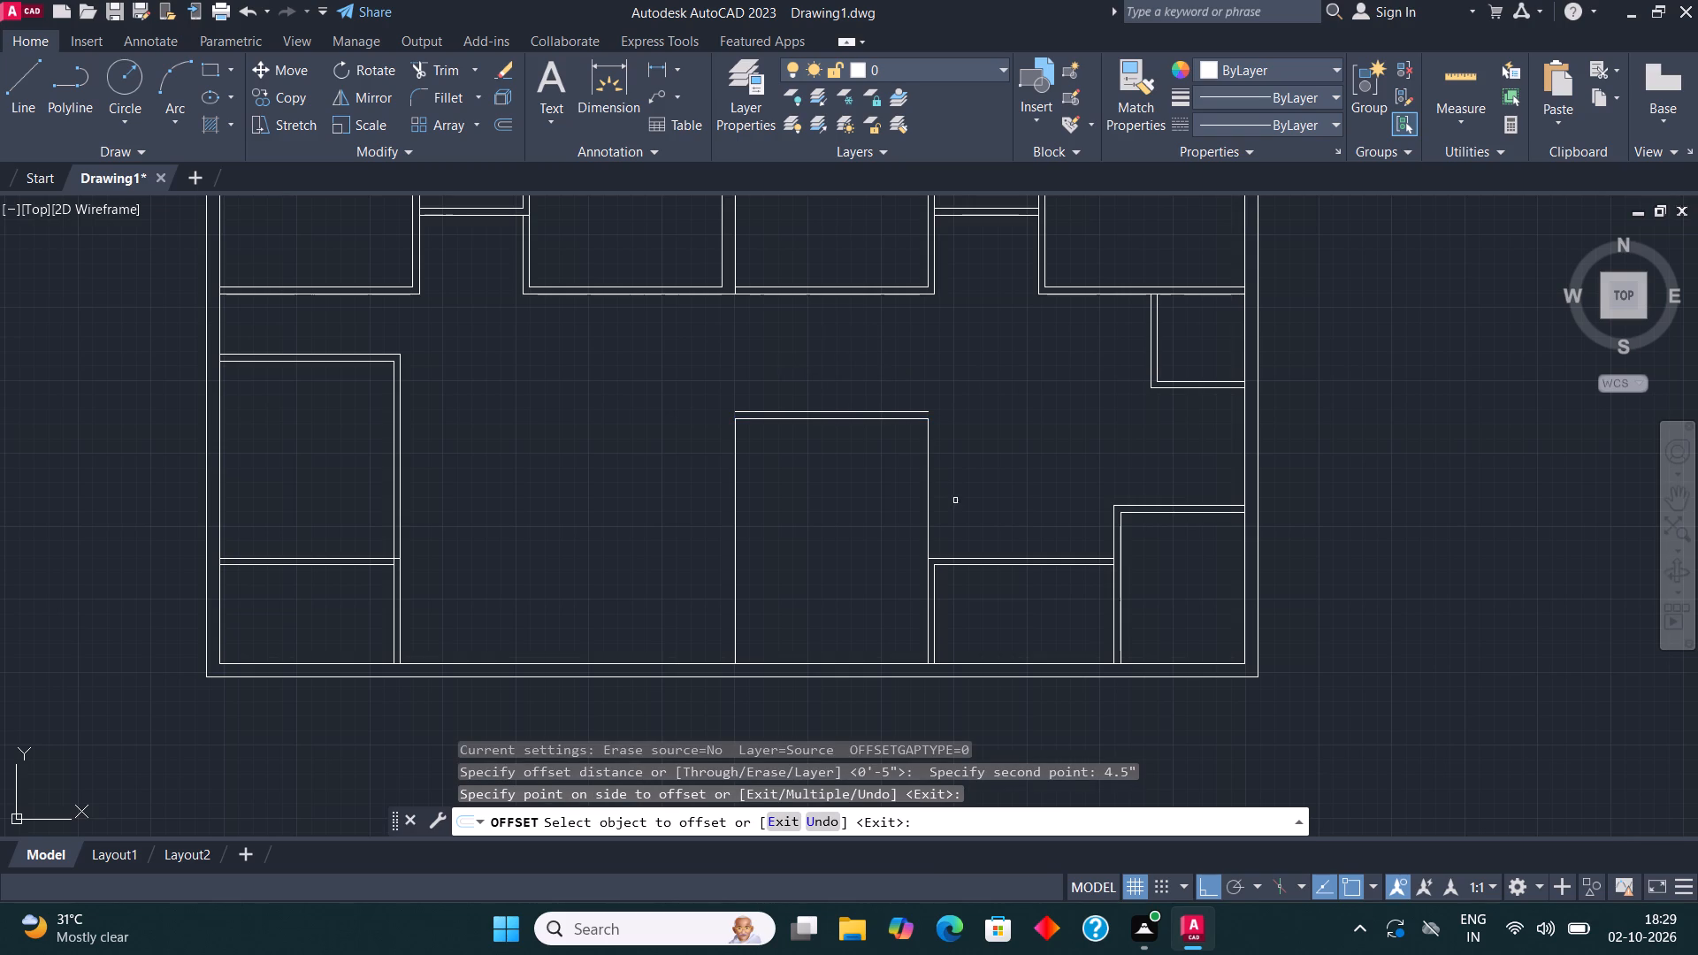
{"action": "left_click", "coordinate": [928, 481]}
{"action": "left_click", "coordinate": [963, 470]}
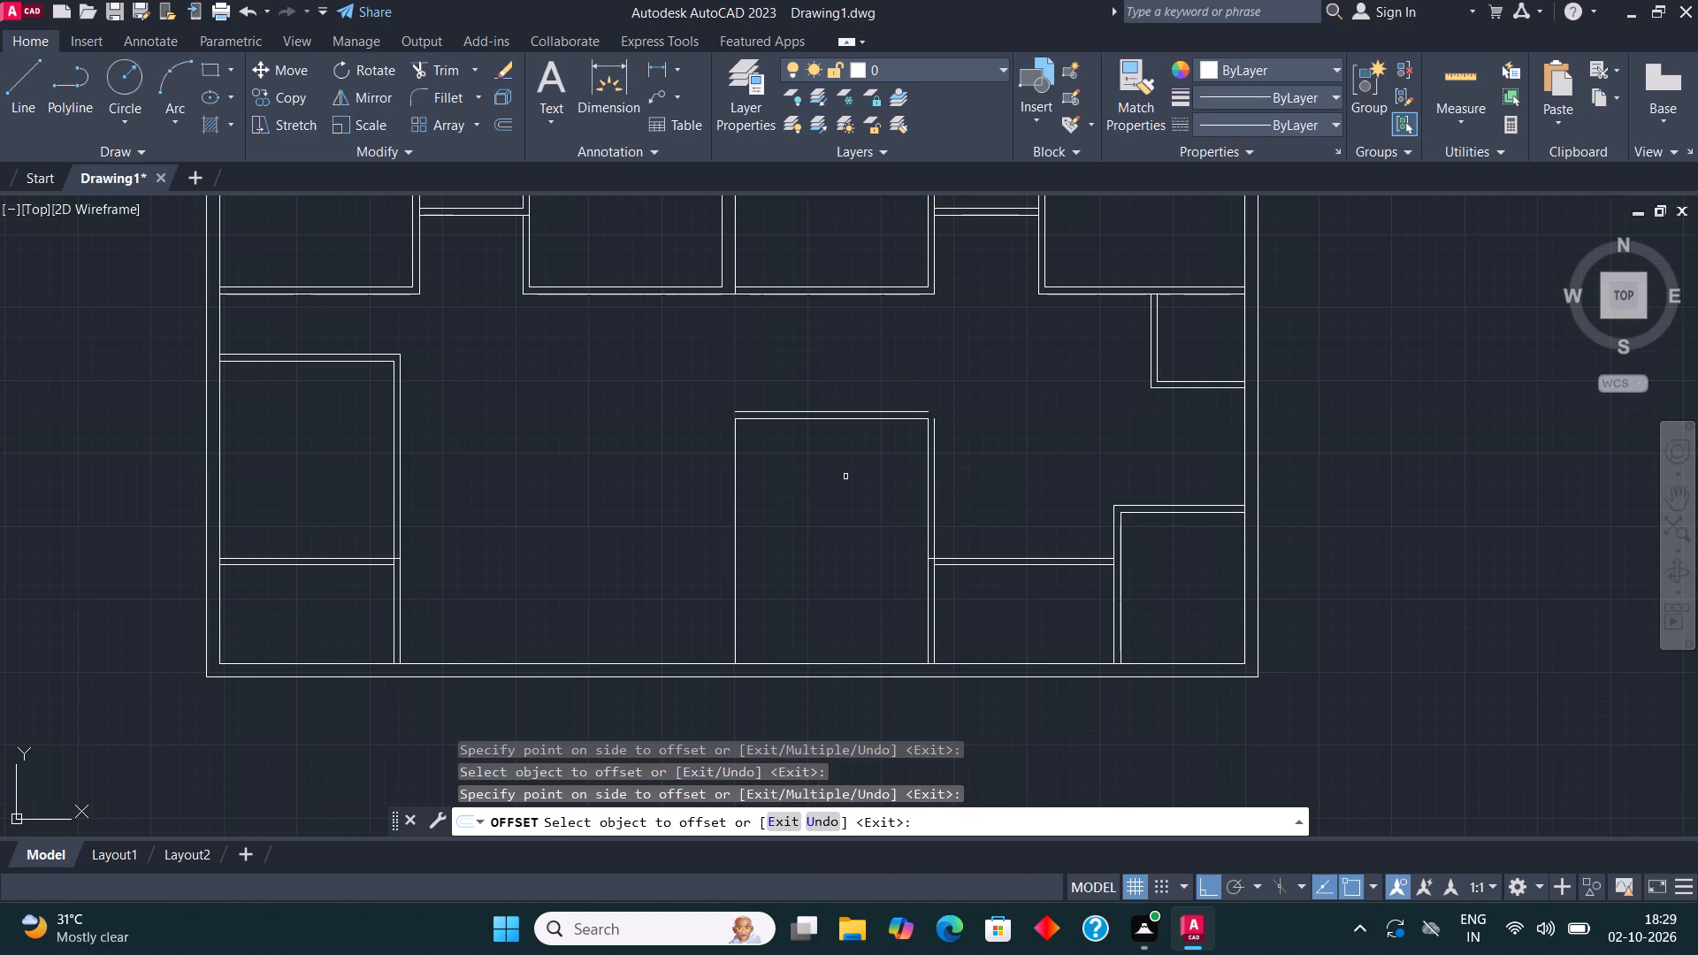
{"action": "key", "text": "Escape"}
Offset the left side line of the 11' by 14' room outward by 9".
{"action": "left_click", "coordinate": [735, 493]}
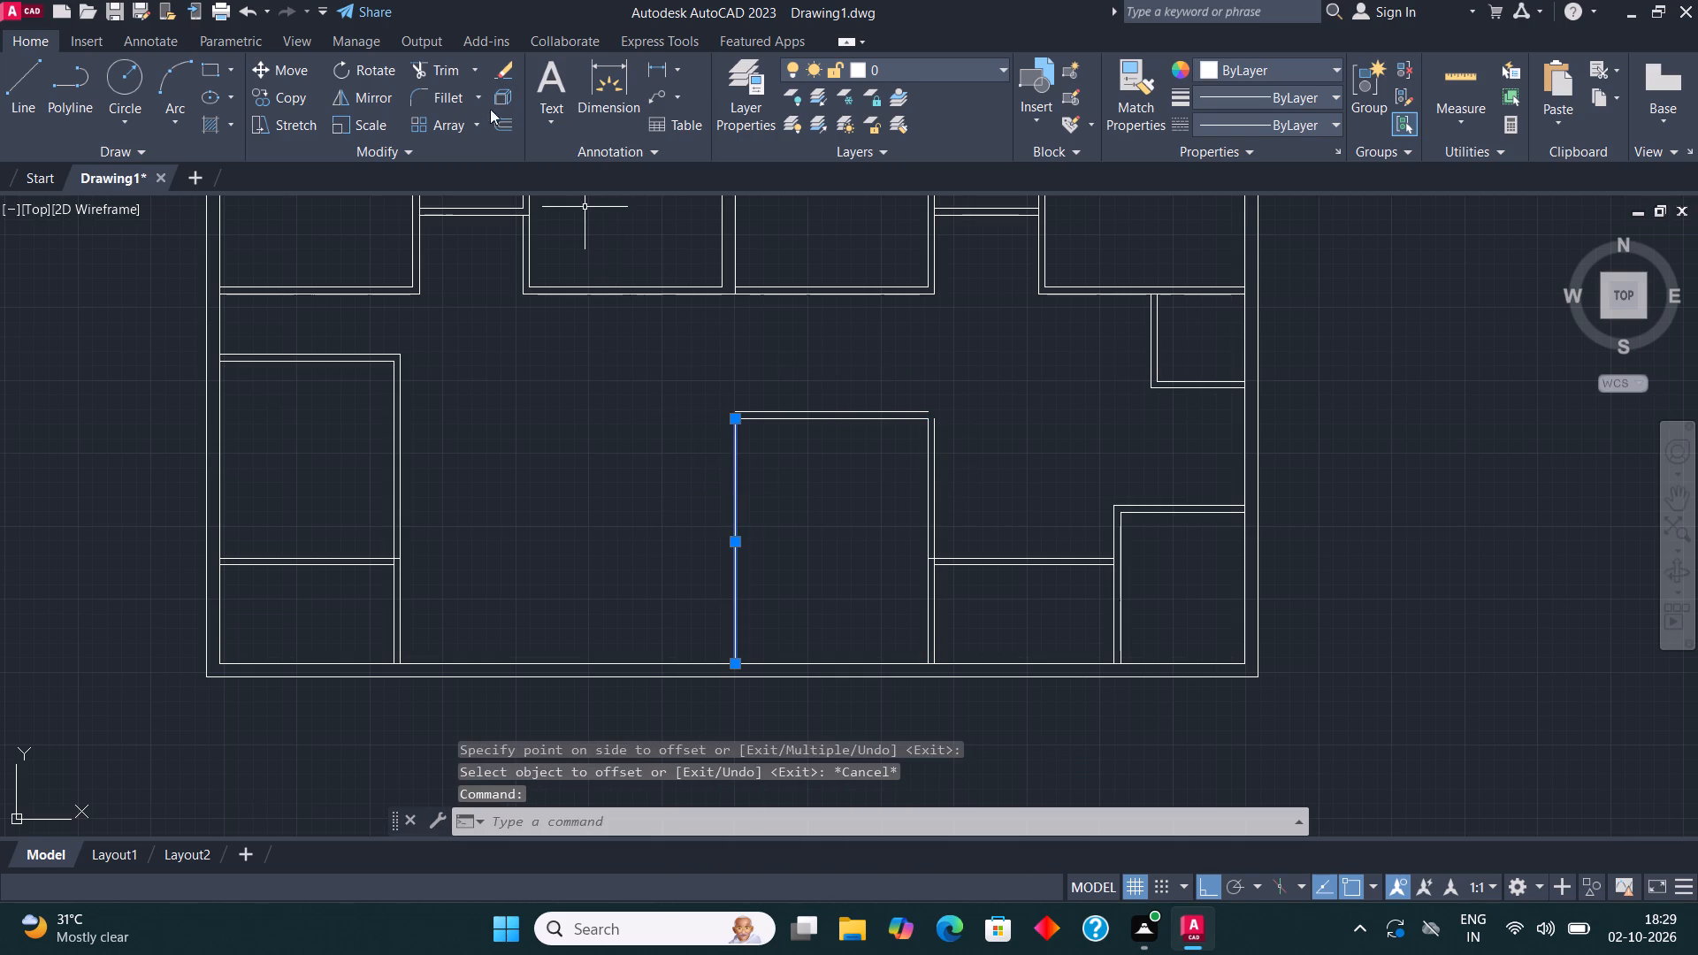
{"action": "left_click", "coordinate": [504, 123]}
{"action": "left_click", "coordinate": [734, 532]}
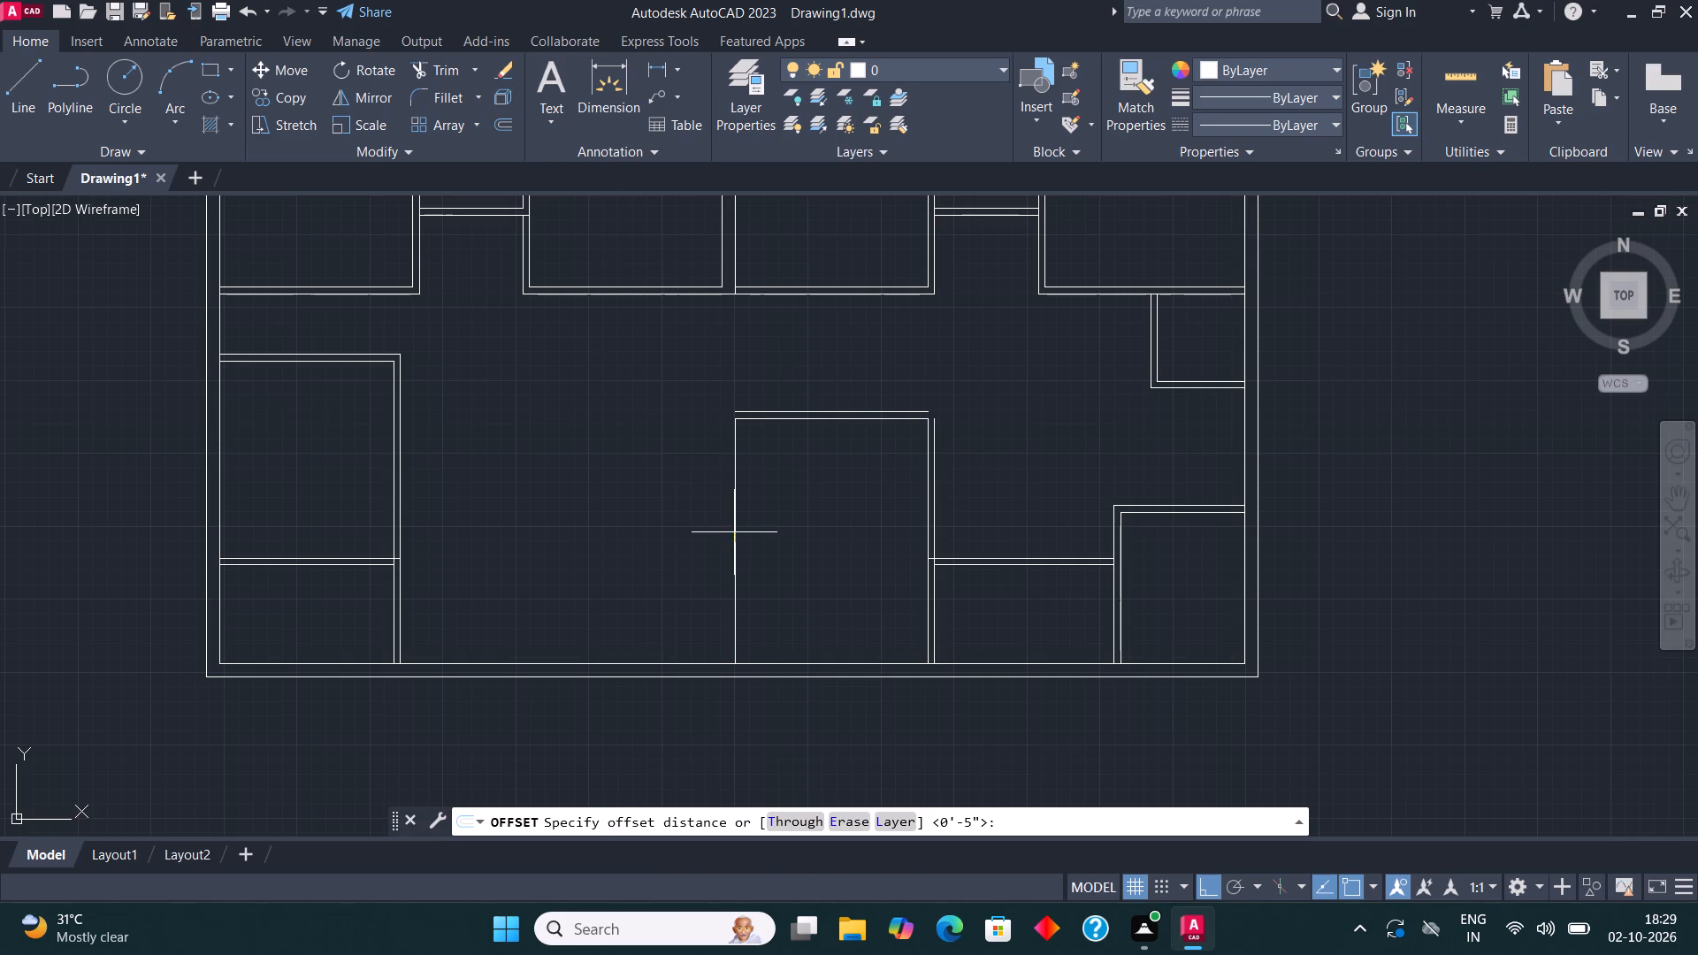
{"action": "type", "text": "9\""}
{"action": "key", "text": "Return"}
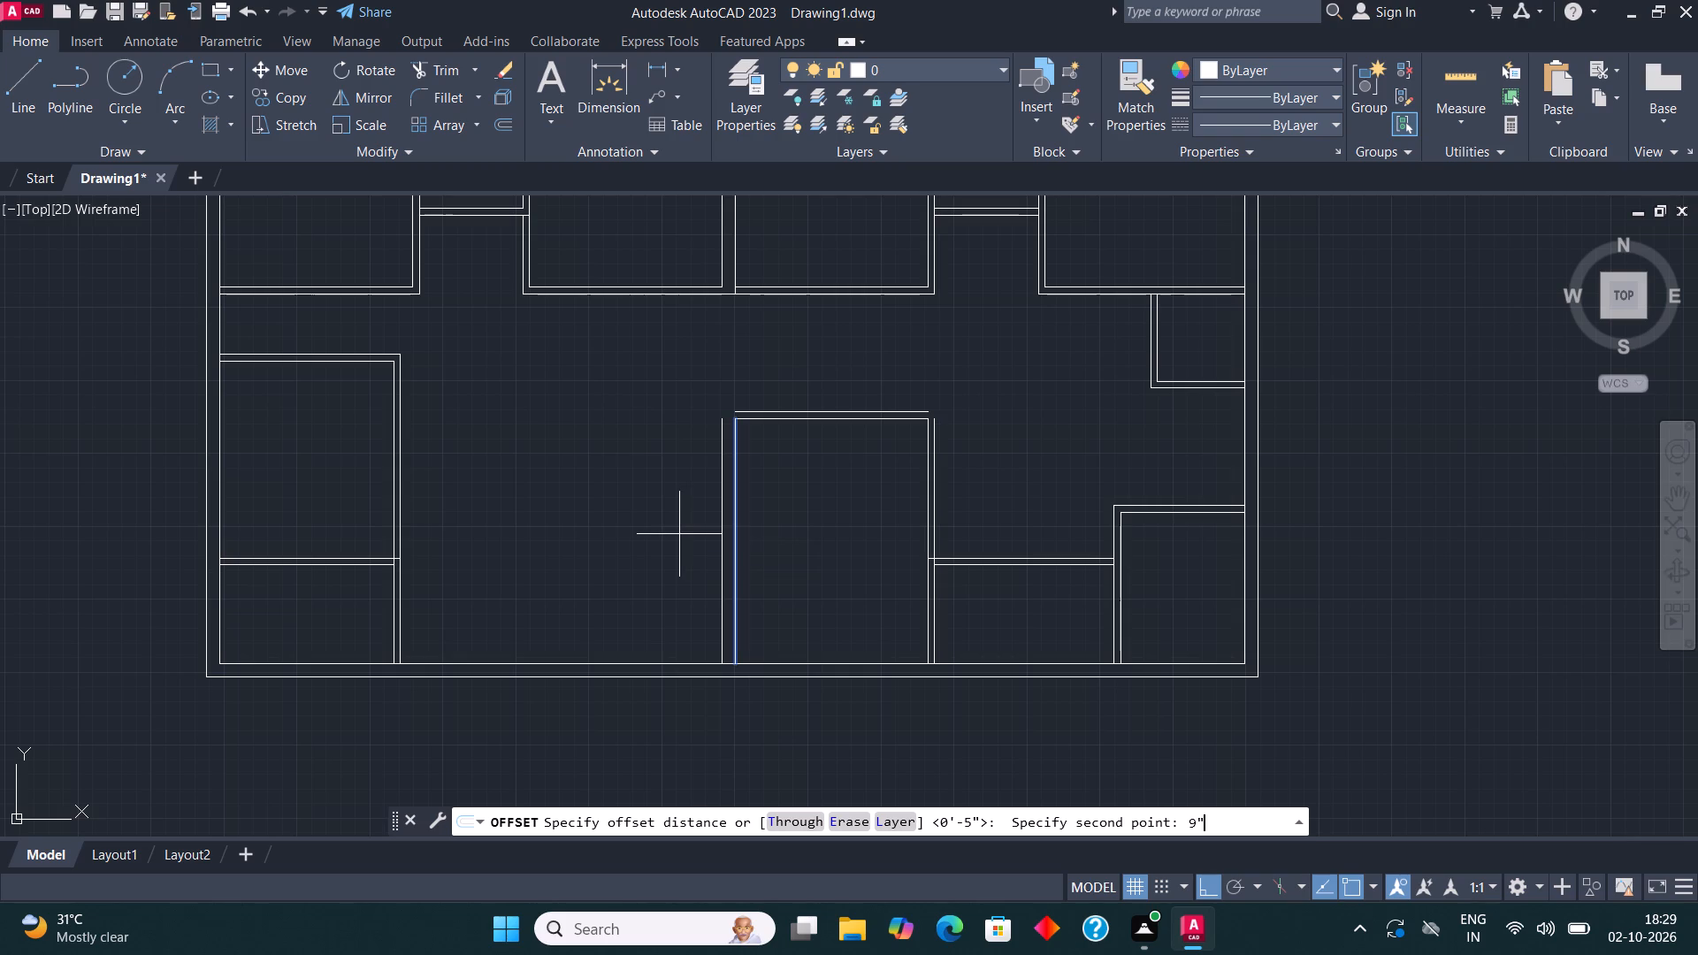
{"action": "left_click", "coordinate": [679, 534]}
{"action": "left_click", "coordinate": [646, 510]}
{"action": "key", "text": "Escape"}
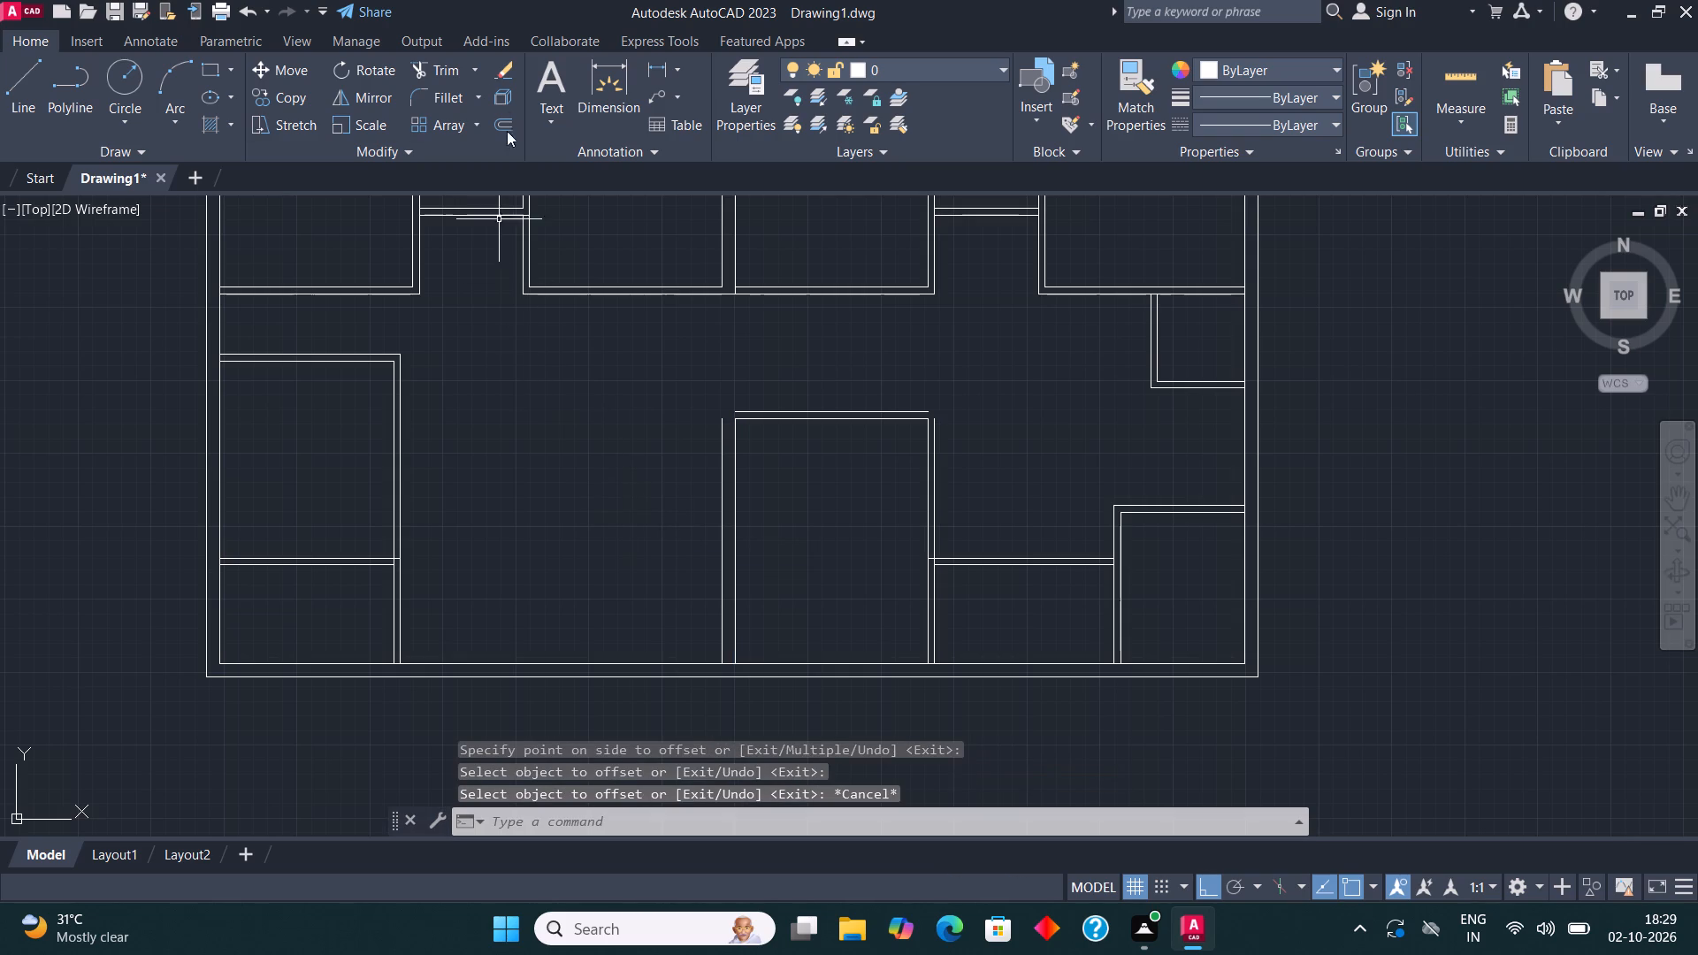
Fillet the outer wall lines of the 11' by 14' room into square corners at both ends of its top wall.
{"action": "left_click", "coordinate": [440, 95]}
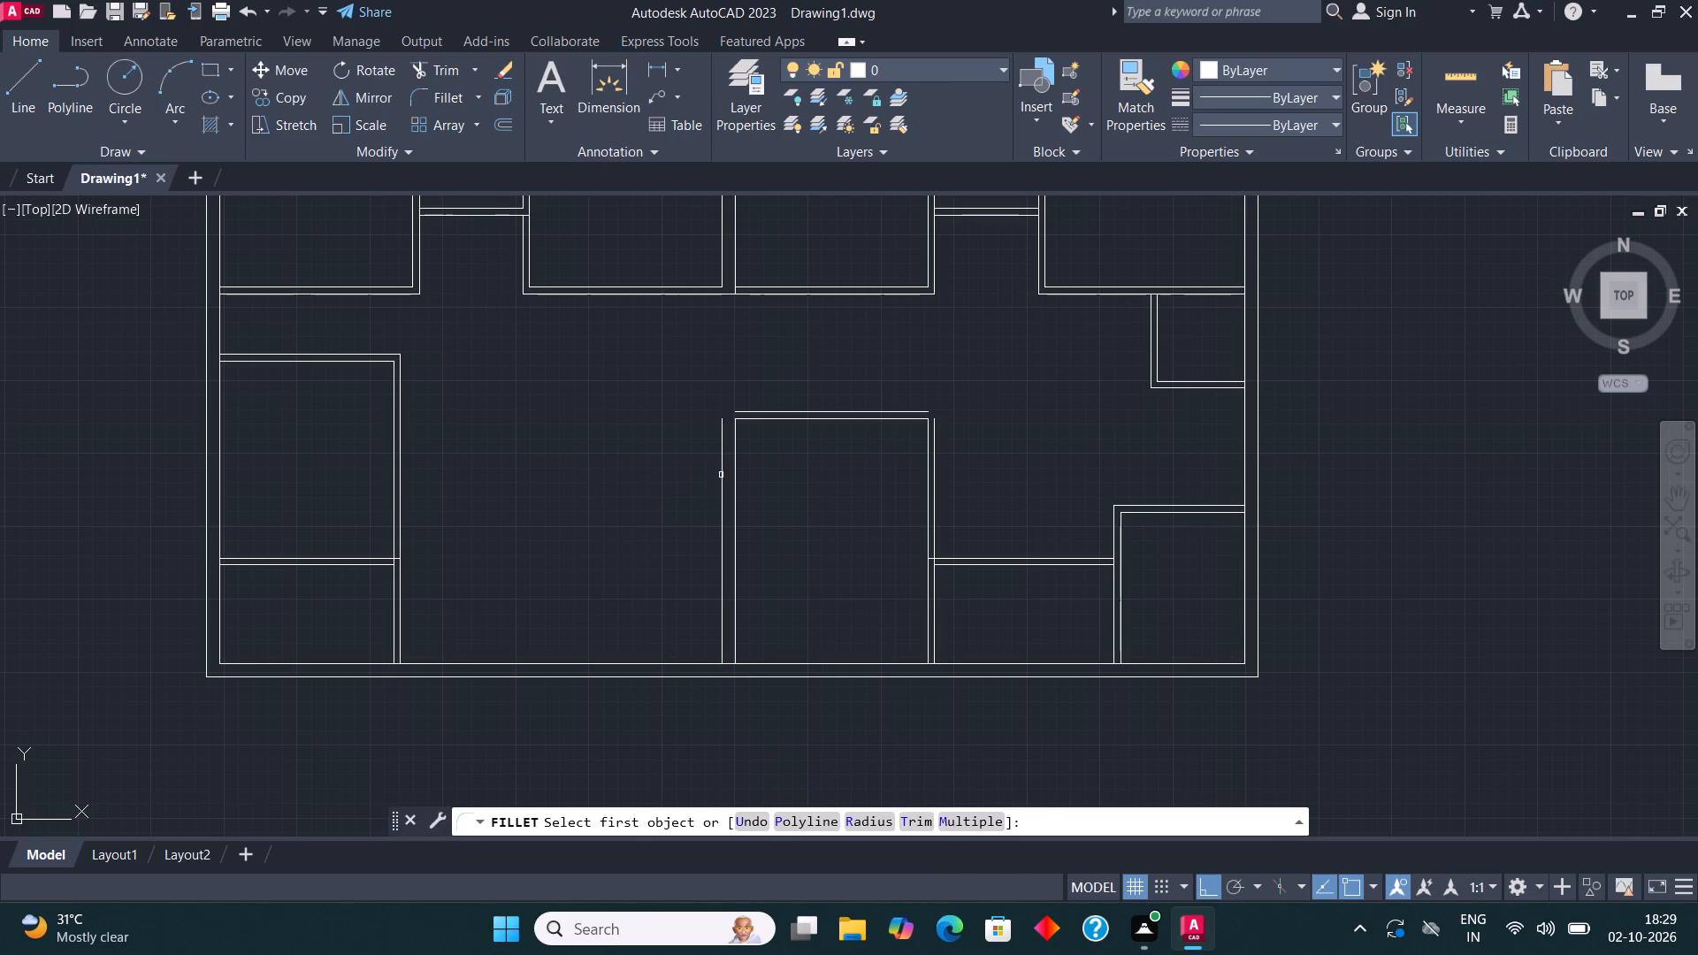
{"action": "left_click", "coordinate": [721, 475]}
{"action": "left_click", "coordinate": [751, 412]}
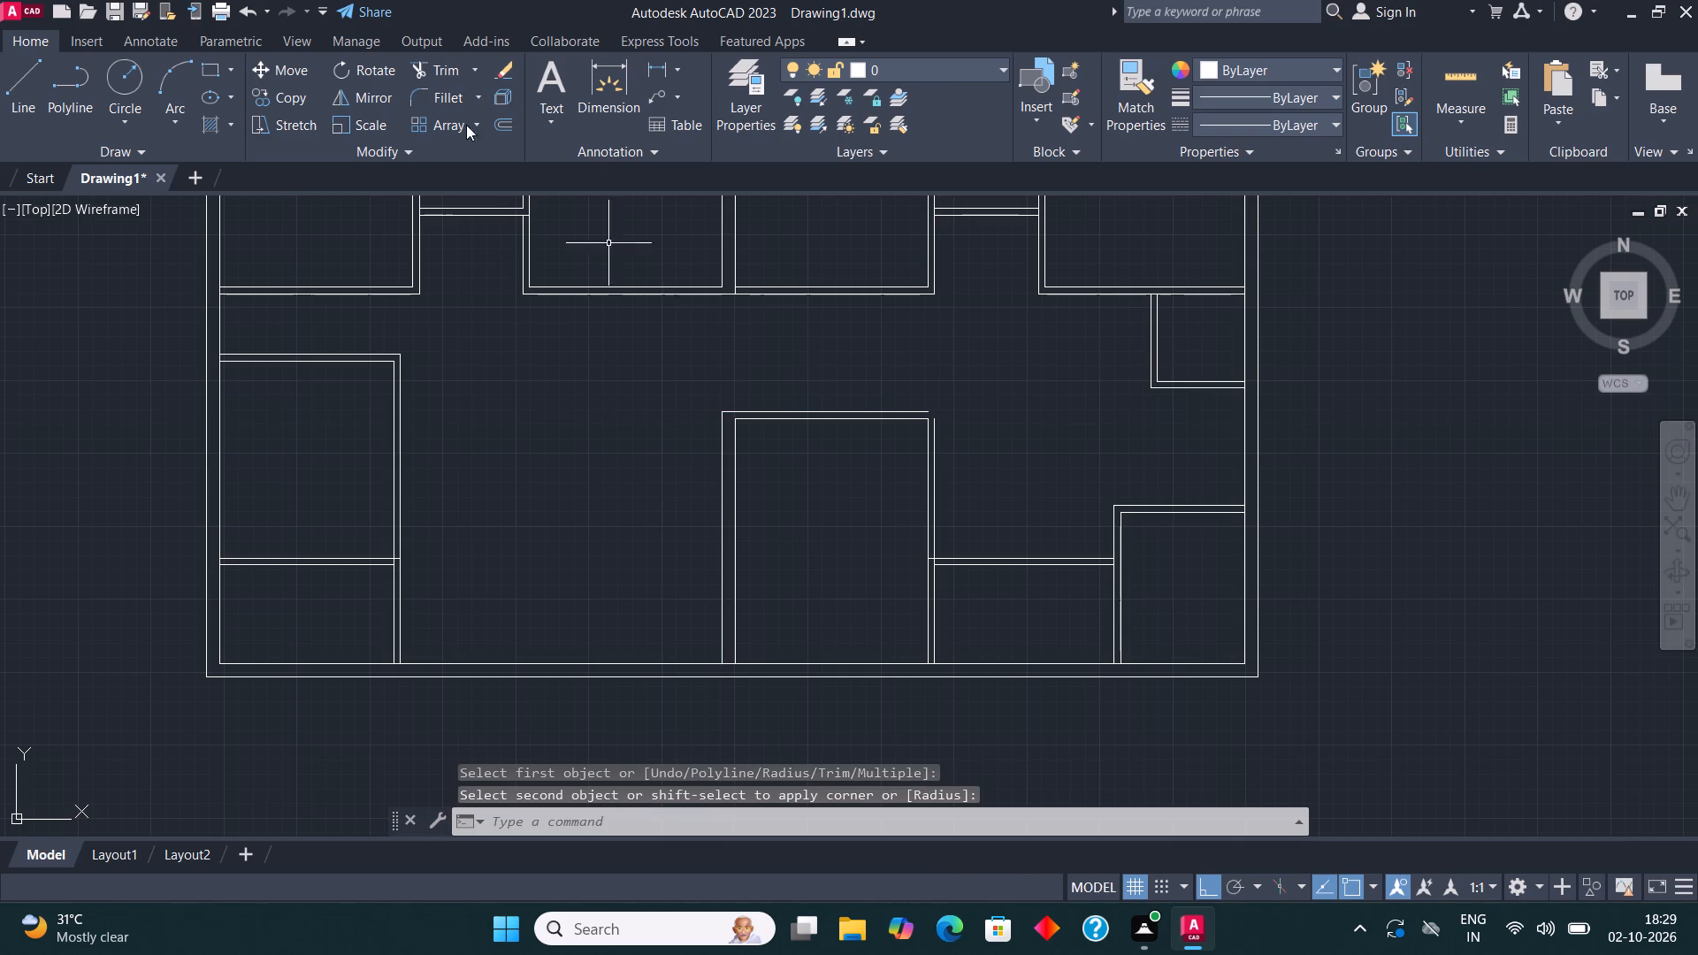
{"action": "left_click", "coordinate": [447, 98]}
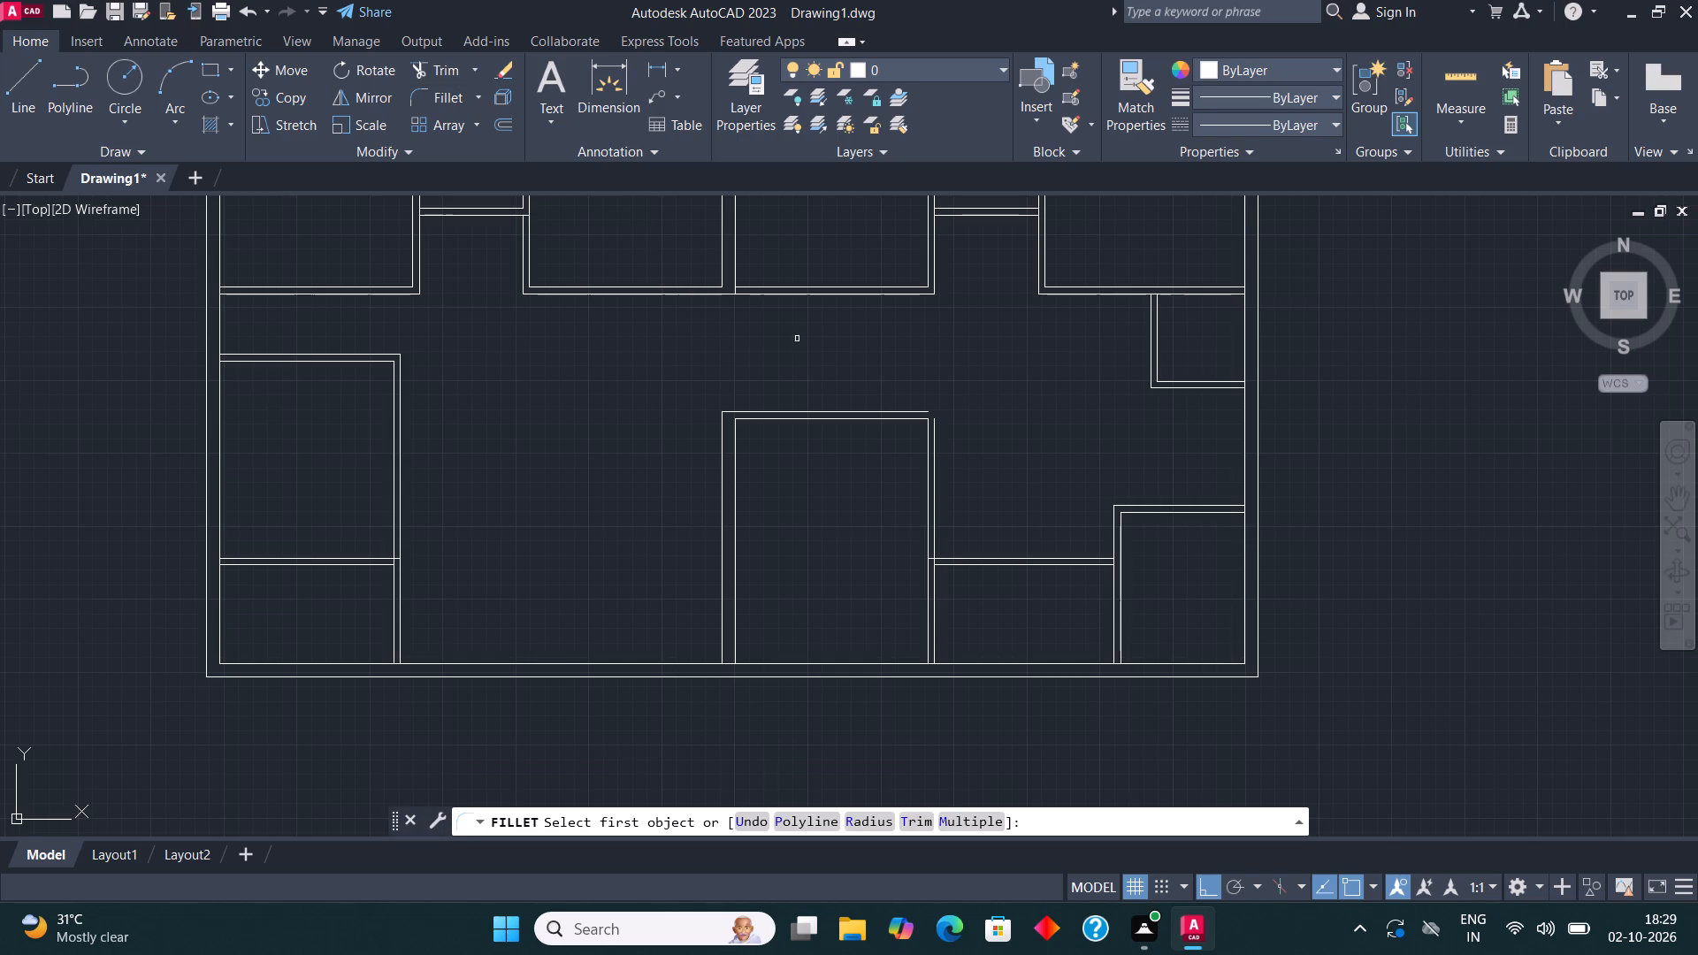
{"action": "left_click", "coordinate": [873, 413]}
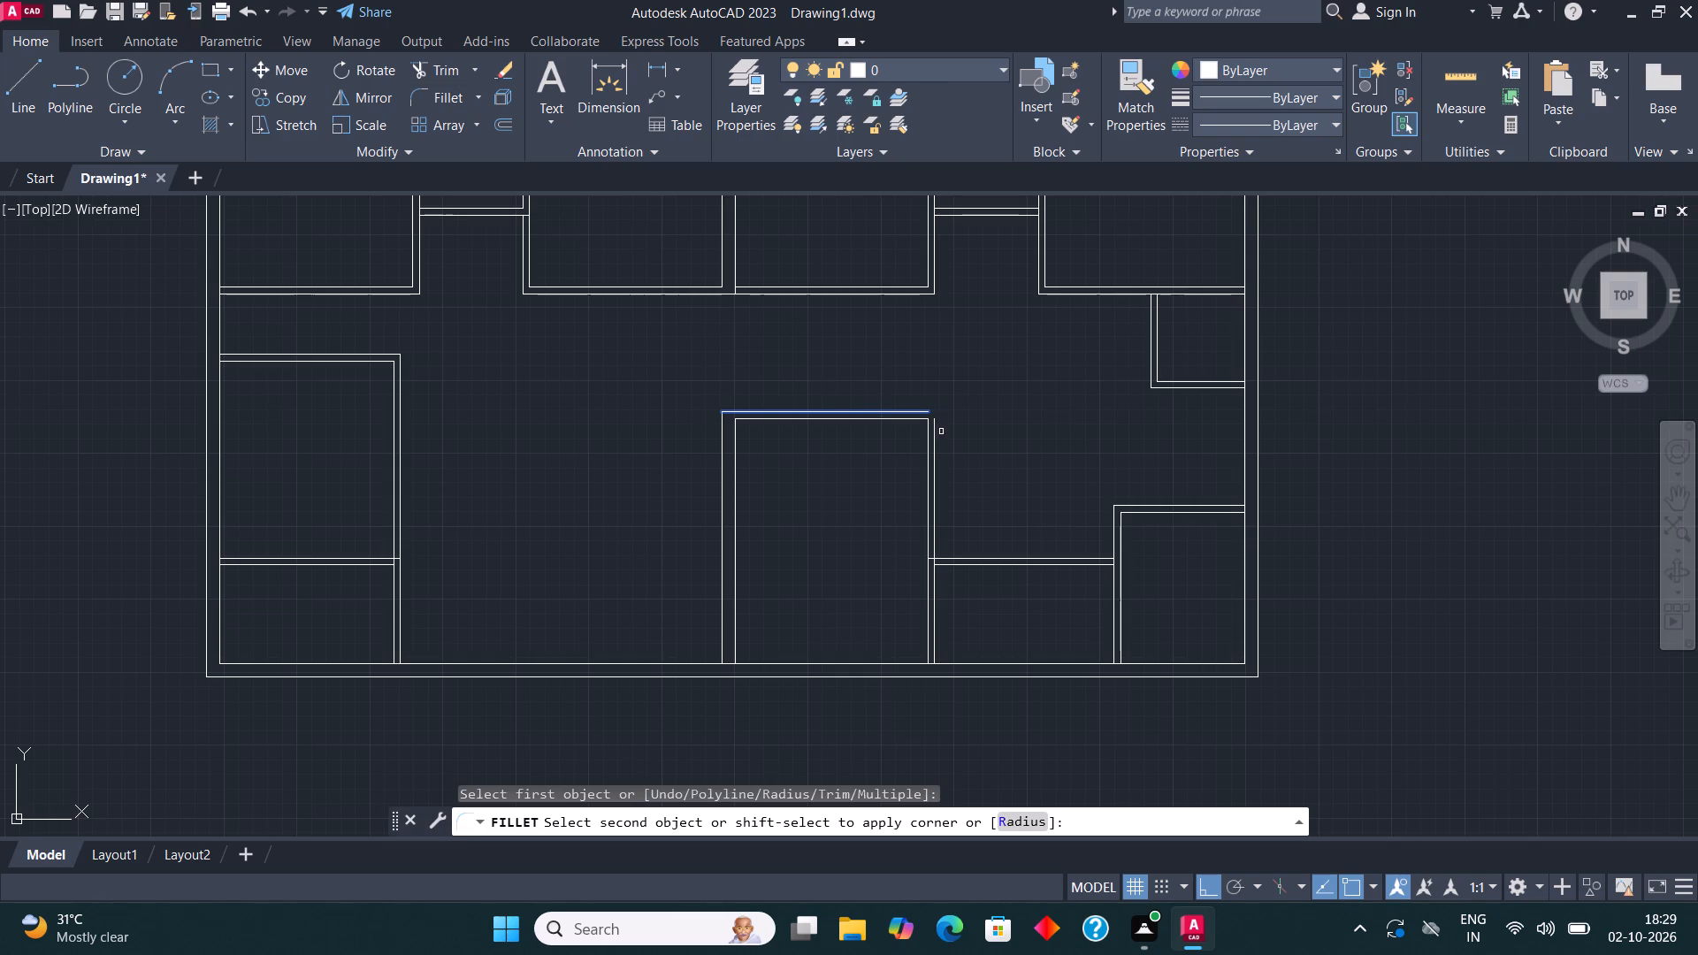
{"action": "left_click", "coordinate": [935, 429]}
From the foot of the 9" wall's outer line, draw lines 11' left along the bottom wall, 14' up, and across to that wall.
{"action": "middle_click_drag", "start_coordinate": [737, 415], "coordinate": [790, 414]}
{"action": "scroll", "coordinate": [790, 414], "scroll_direction": "up", "scroll_amount": 2}
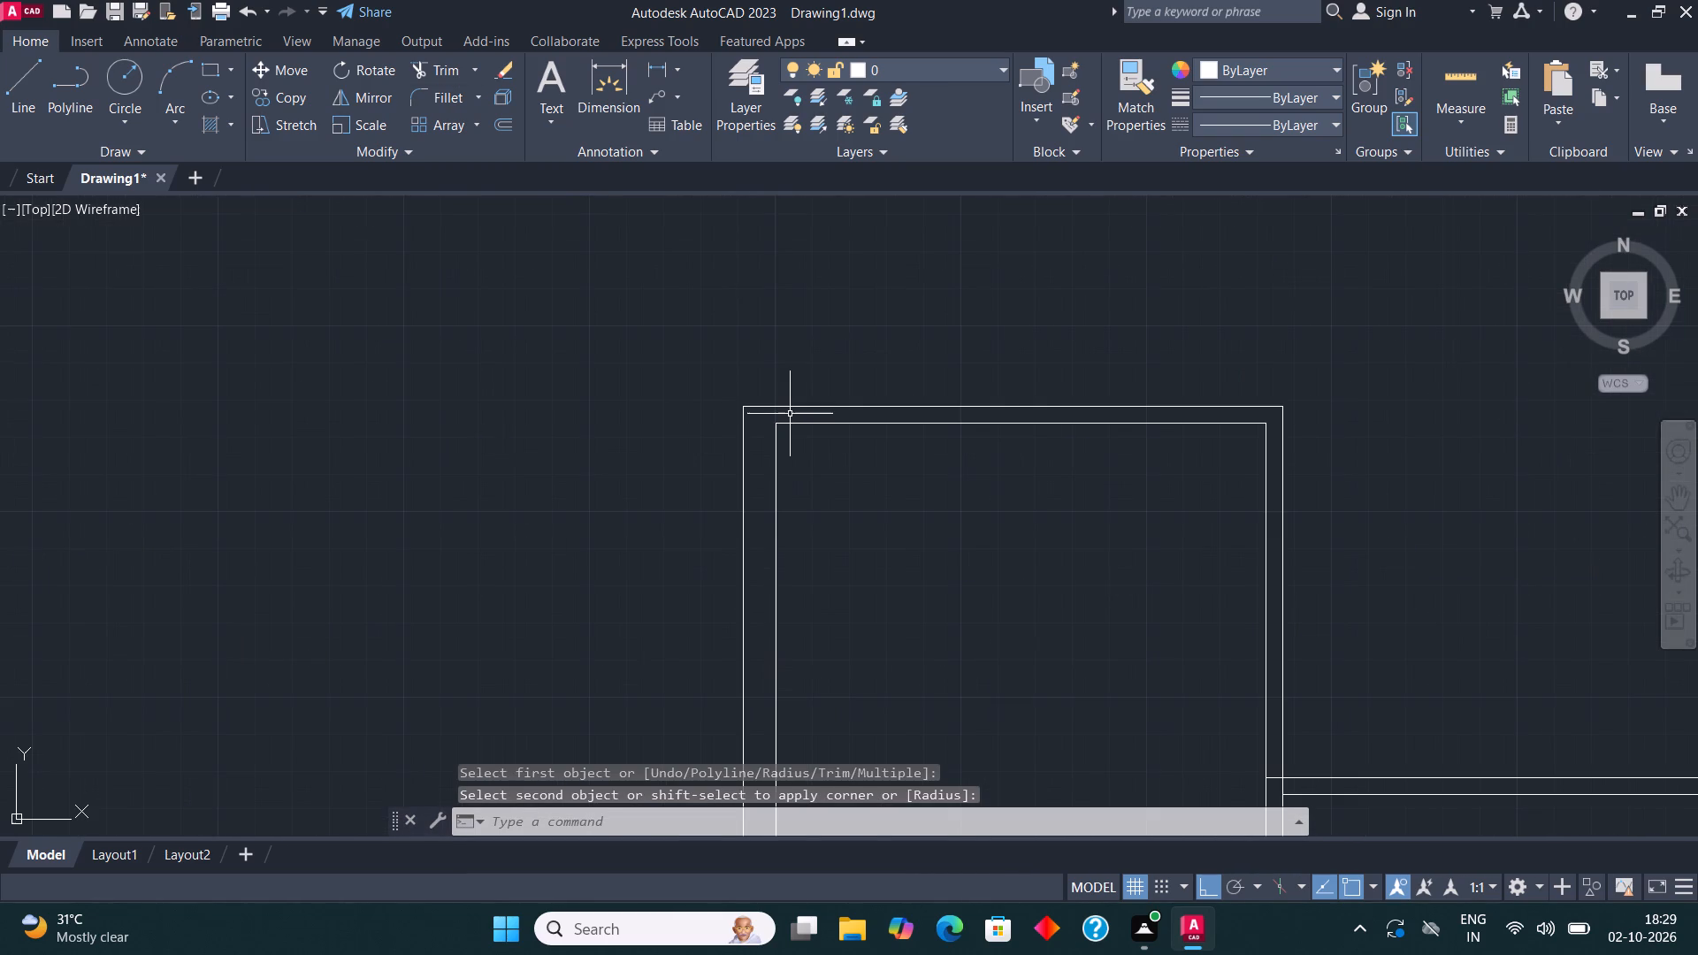
{"action": "scroll", "coordinate": [790, 414], "scroll_direction": "down", "scroll_amount": 3}
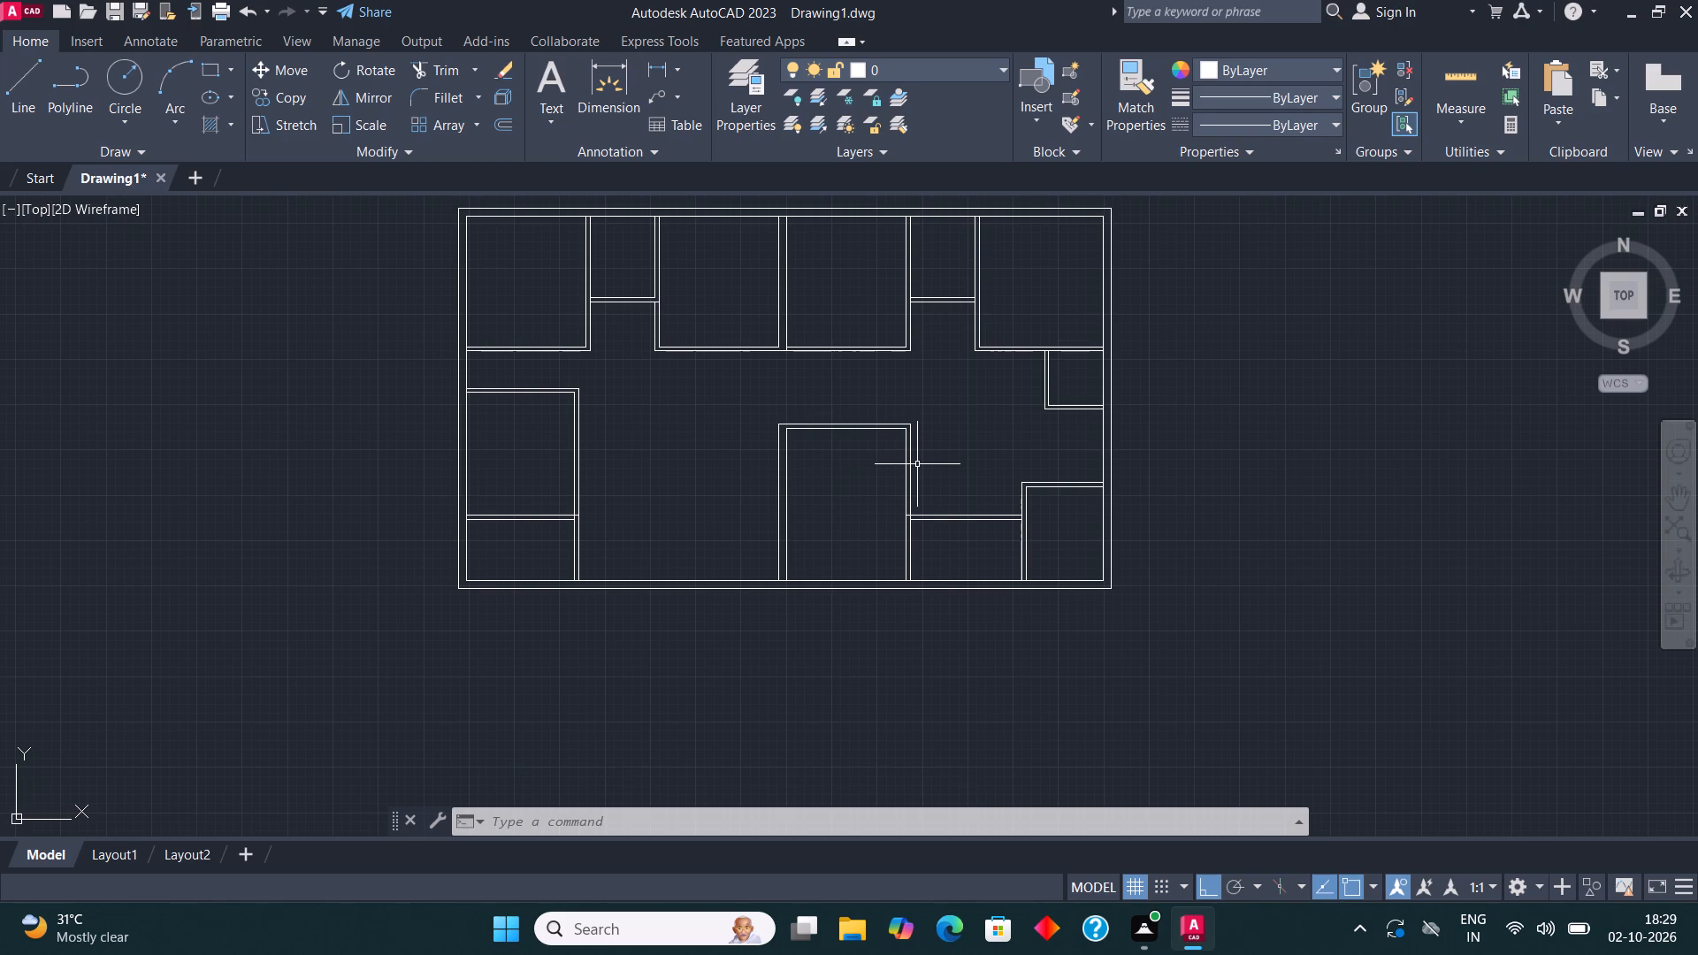
{"action": "left_click", "coordinate": [12, 82]}
{"action": "scroll", "coordinate": [805, 601], "scroll_direction": "up", "scroll_amount": 2}
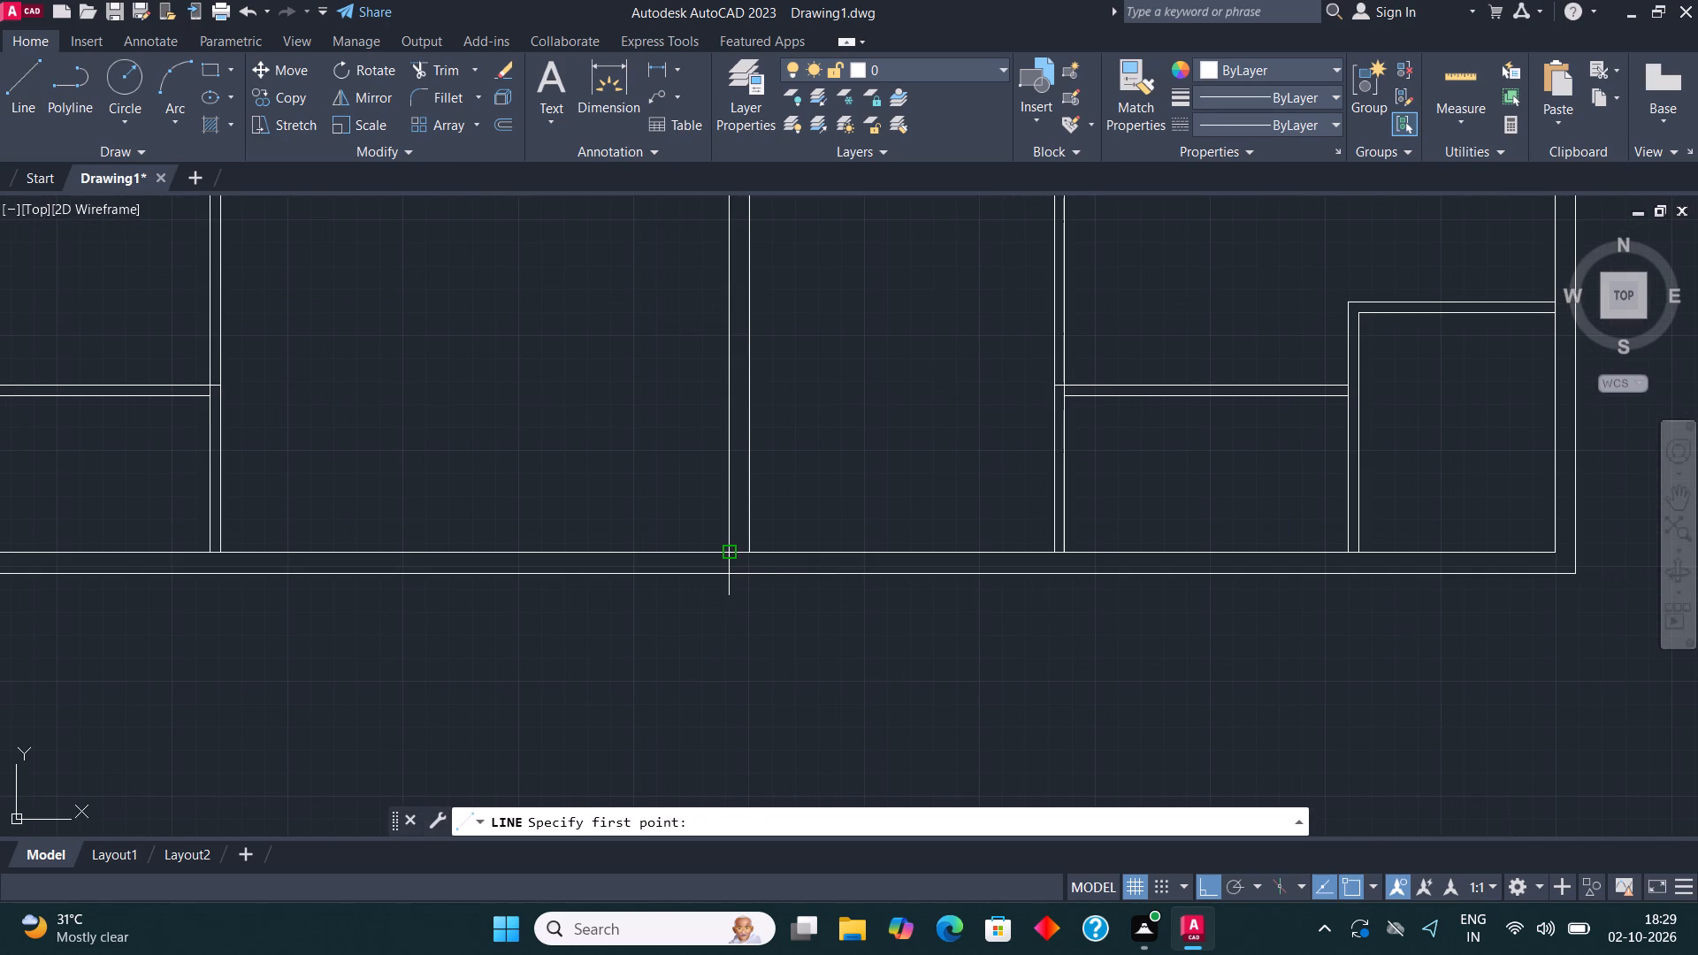
{"action": "left_click", "coordinate": [733, 552]}
{"action": "type", "text": "11'"}
{"action": "key", "text": "Return"}
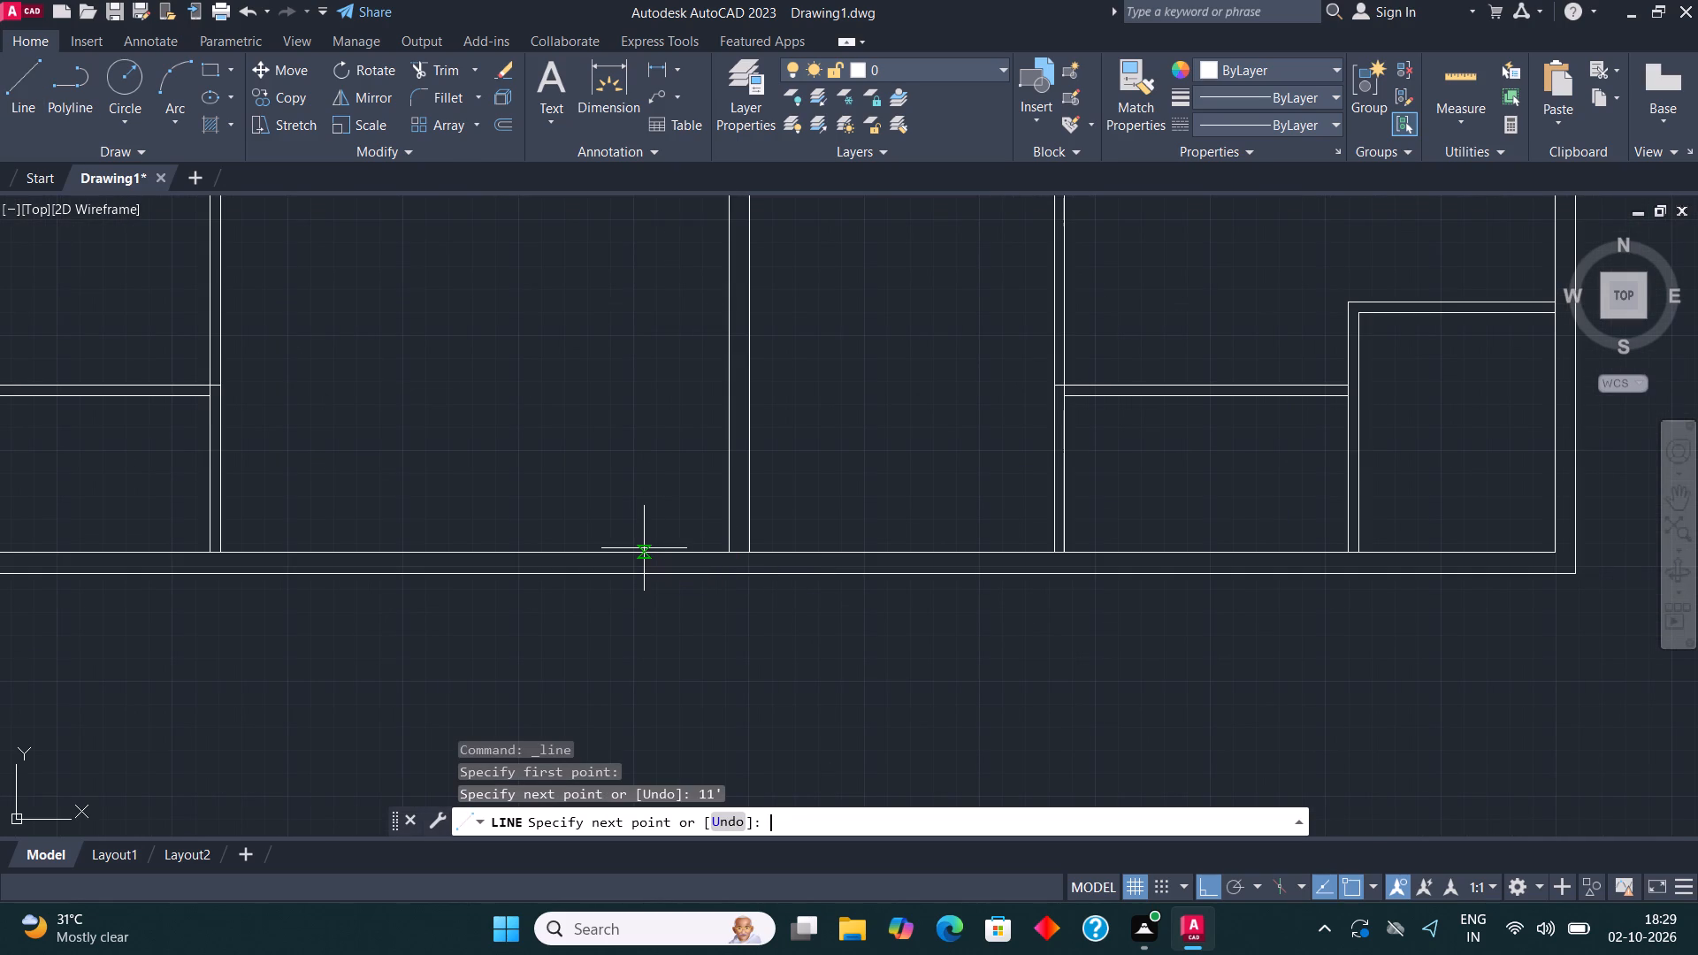
{"action": "scroll", "coordinate": [644, 548], "scroll_direction": "down", "scroll_amount": 2}
{"action": "scroll", "coordinate": [572, 429], "scroll_direction": "up", "scroll_amount": 1}
{"action": "type", "text": "14'"}
{"action": "key", "text": "Return"}
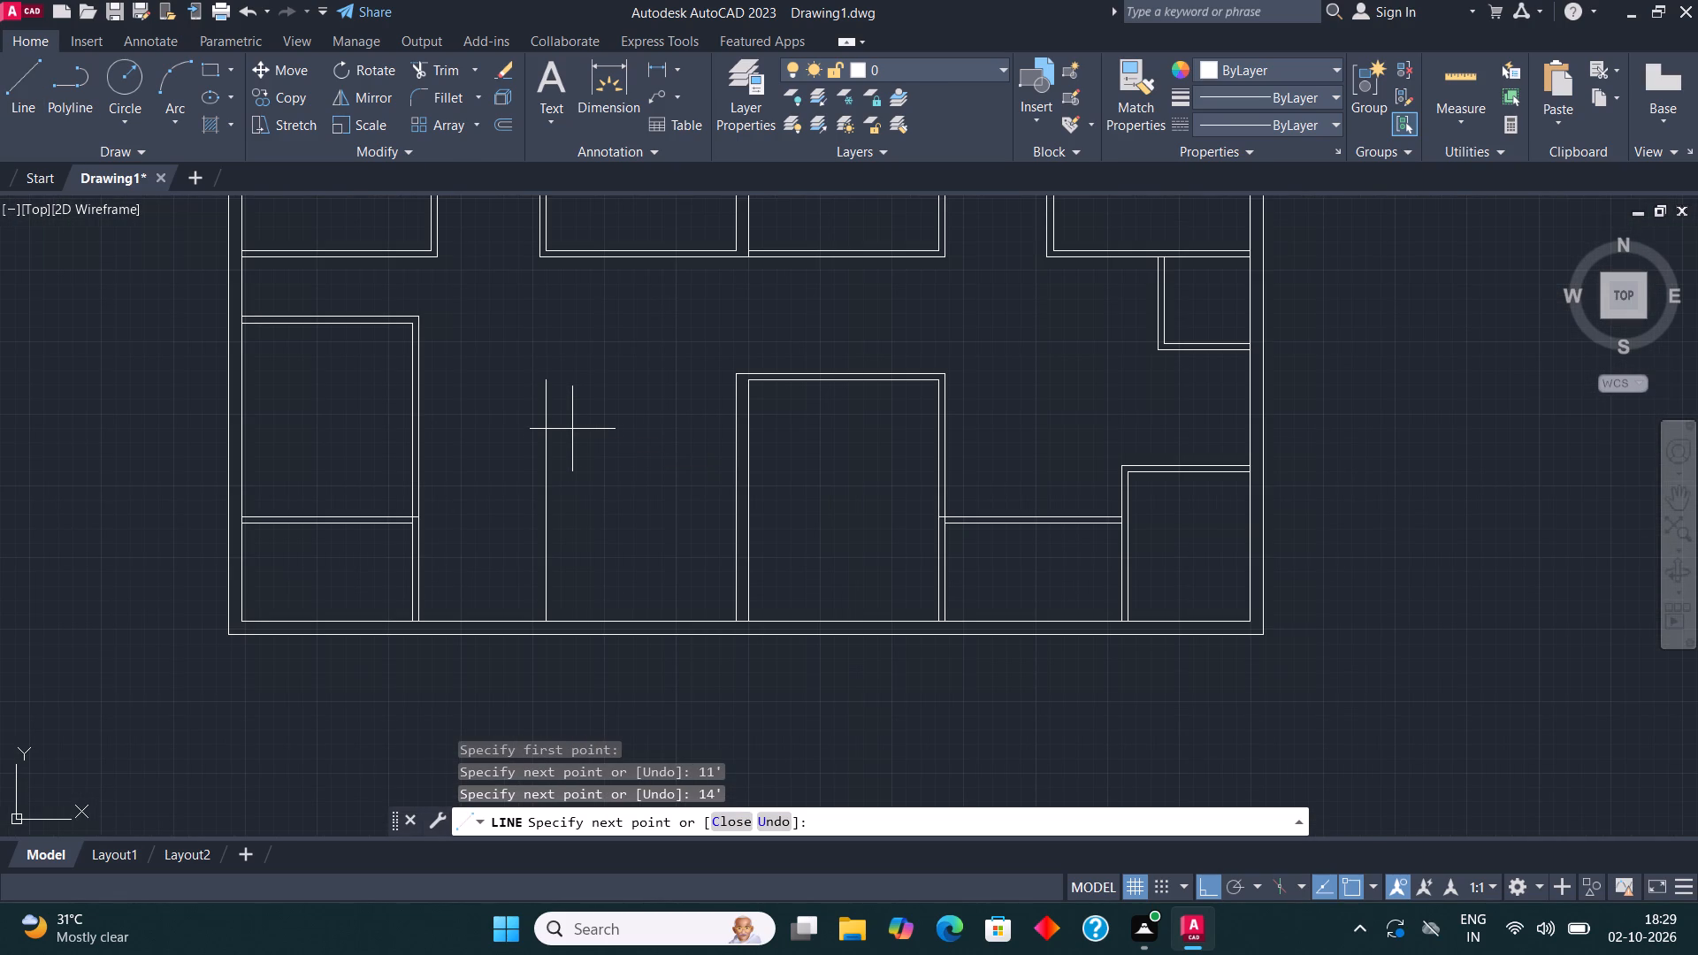
{"action": "scroll", "coordinate": [743, 385], "scroll_direction": "up", "scroll_amount": 3}
{"action": "left_click", "coordinate": [743, 371]}
{"action": "scroll", "coordinate": [810, 378], "scroll_direction": "down", "scroll_amount": 4}
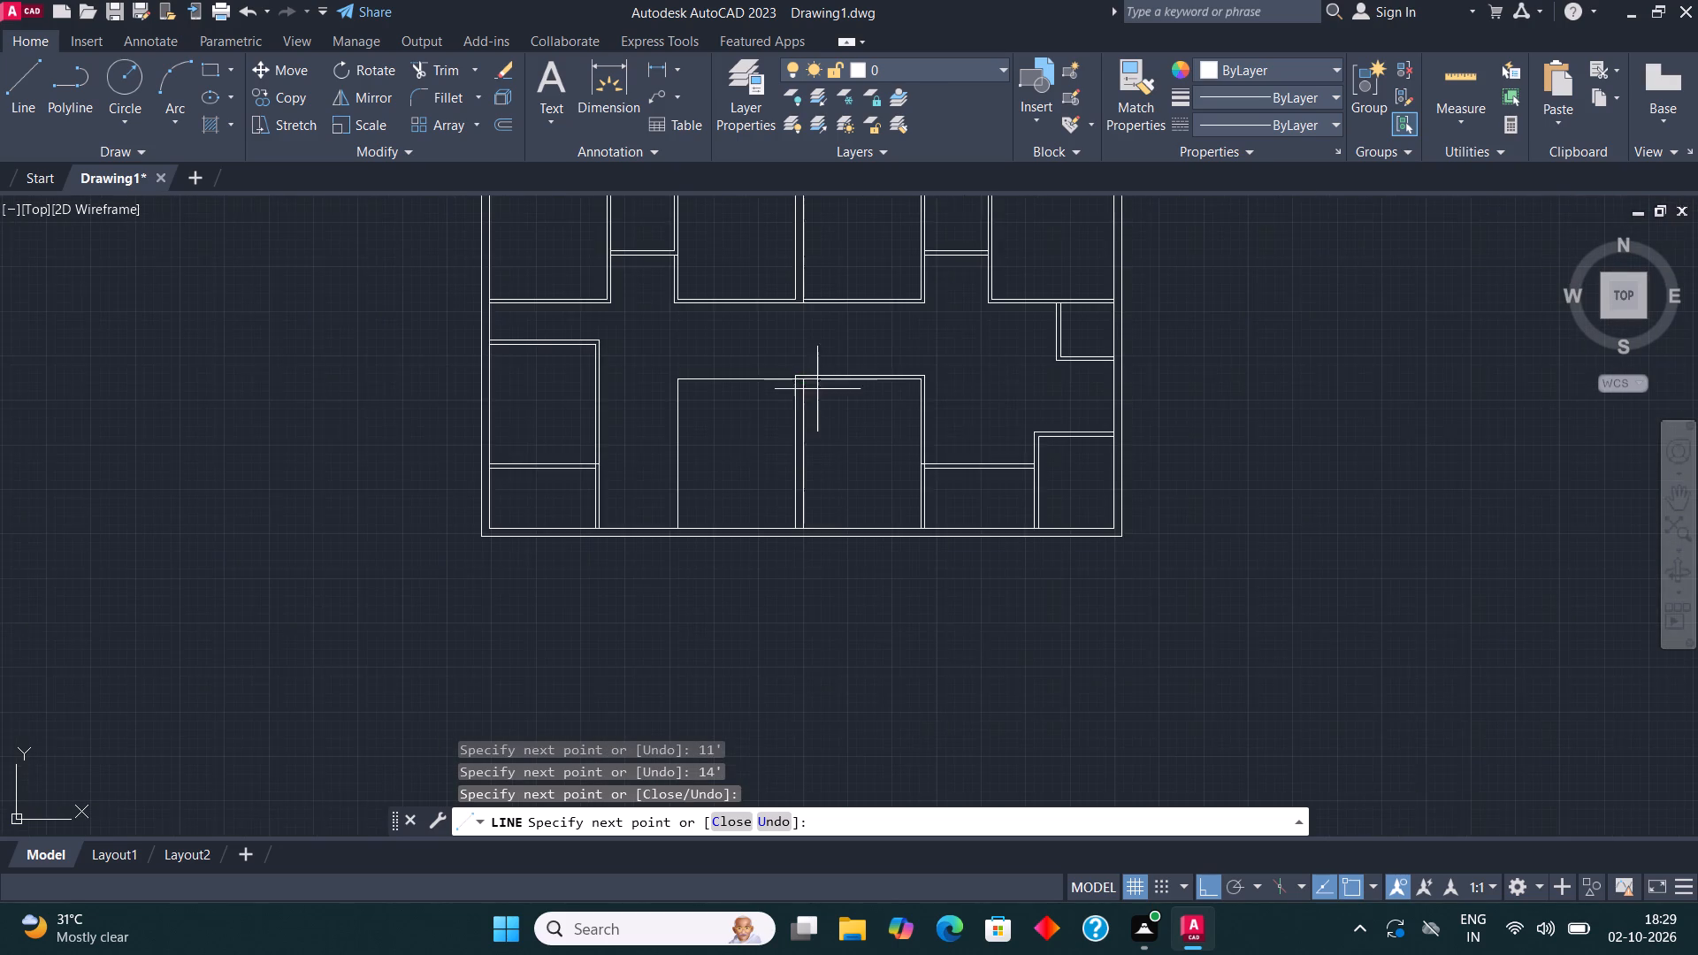
{"action": "key", "text": "Escape"}
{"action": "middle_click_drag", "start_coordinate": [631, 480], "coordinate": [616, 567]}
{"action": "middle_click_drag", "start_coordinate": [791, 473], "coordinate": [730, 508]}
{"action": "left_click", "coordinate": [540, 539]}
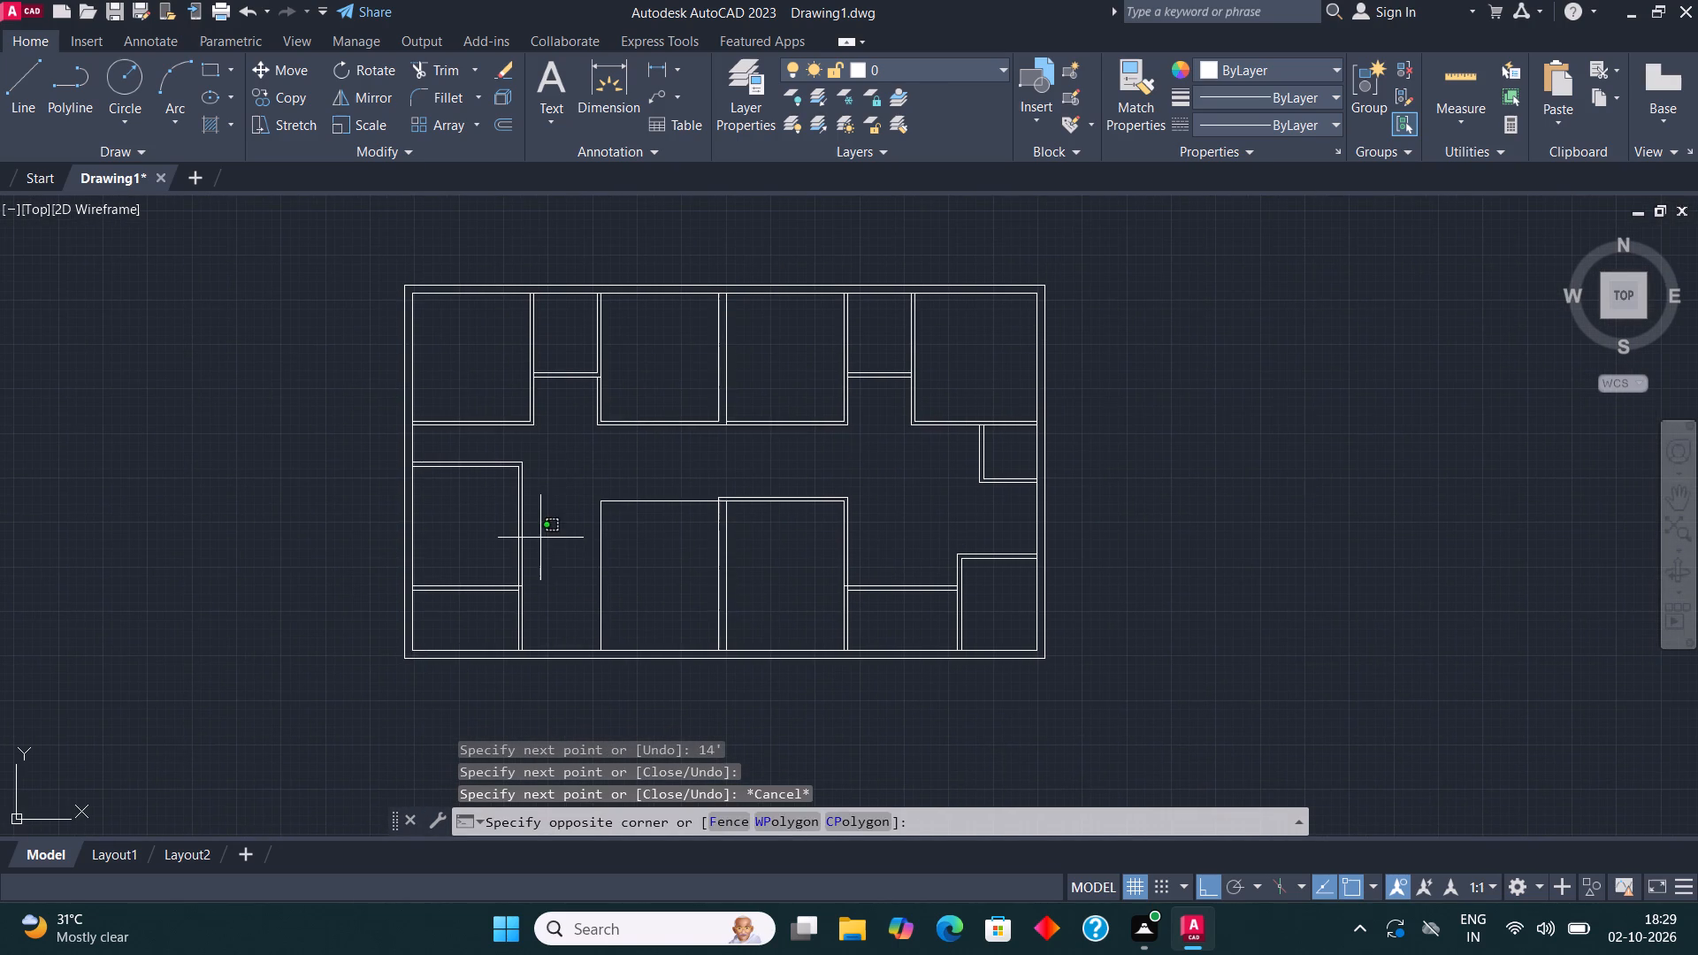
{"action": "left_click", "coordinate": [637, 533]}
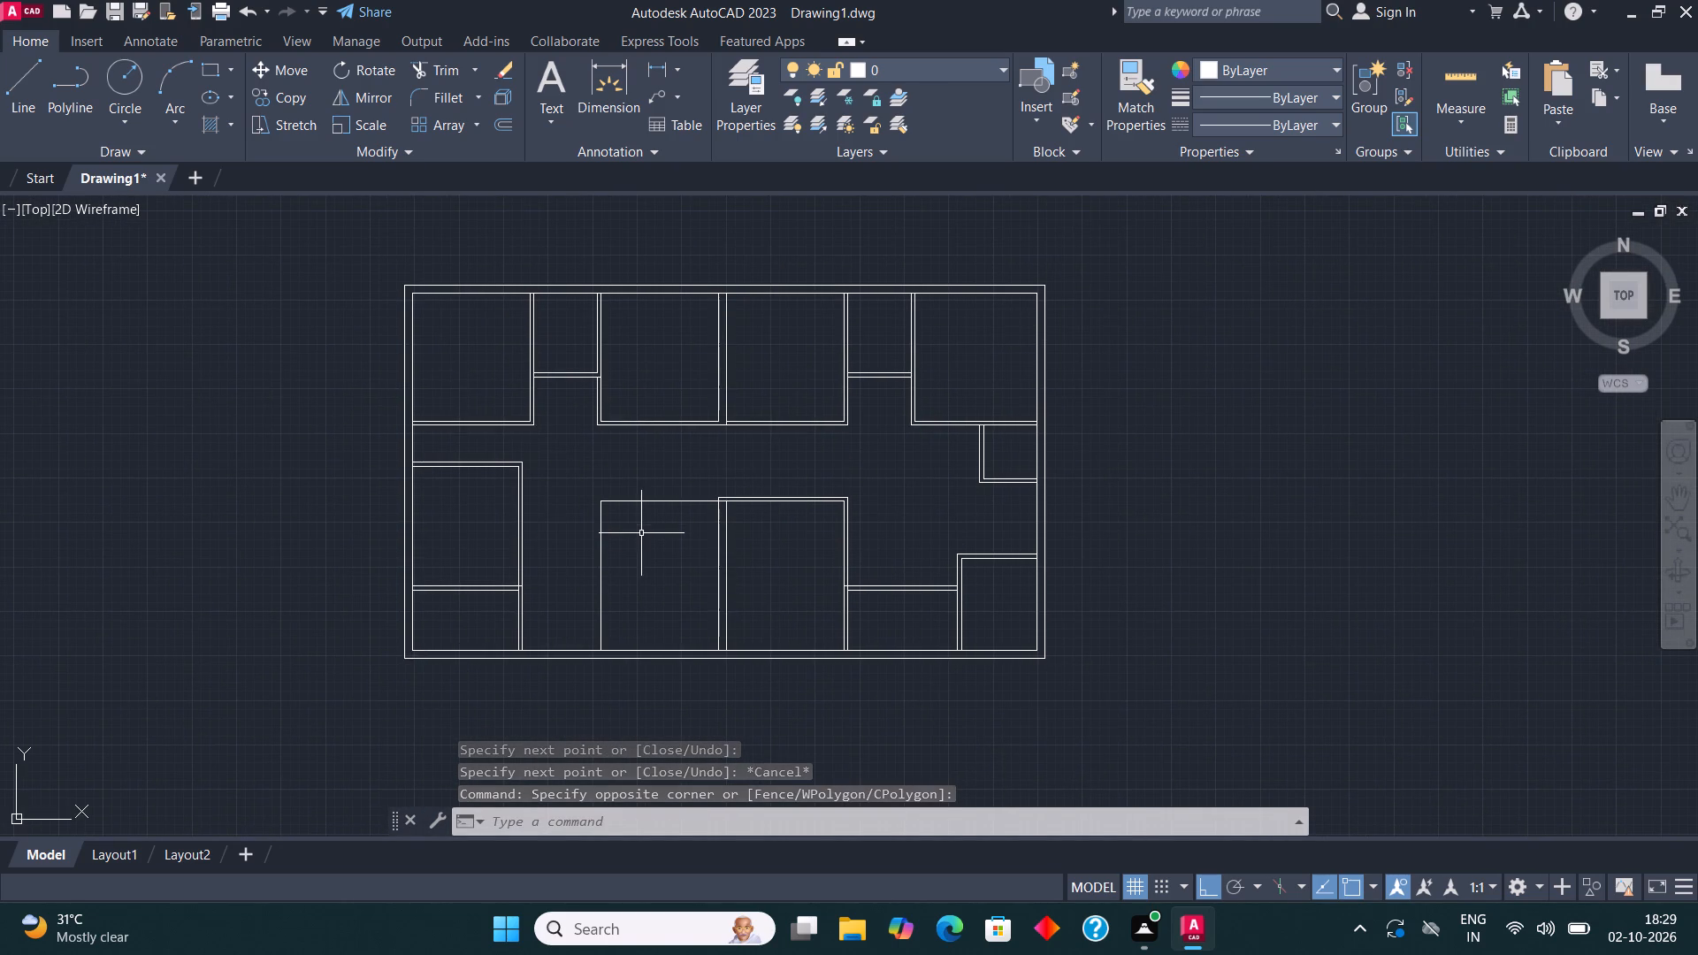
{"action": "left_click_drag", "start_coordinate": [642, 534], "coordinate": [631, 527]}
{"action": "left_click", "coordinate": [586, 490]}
Offset the left side line and top line of the new 11' by 14' lower room outward by 4.5".
{"action": "left_click", "coordinate": [509, 123]}
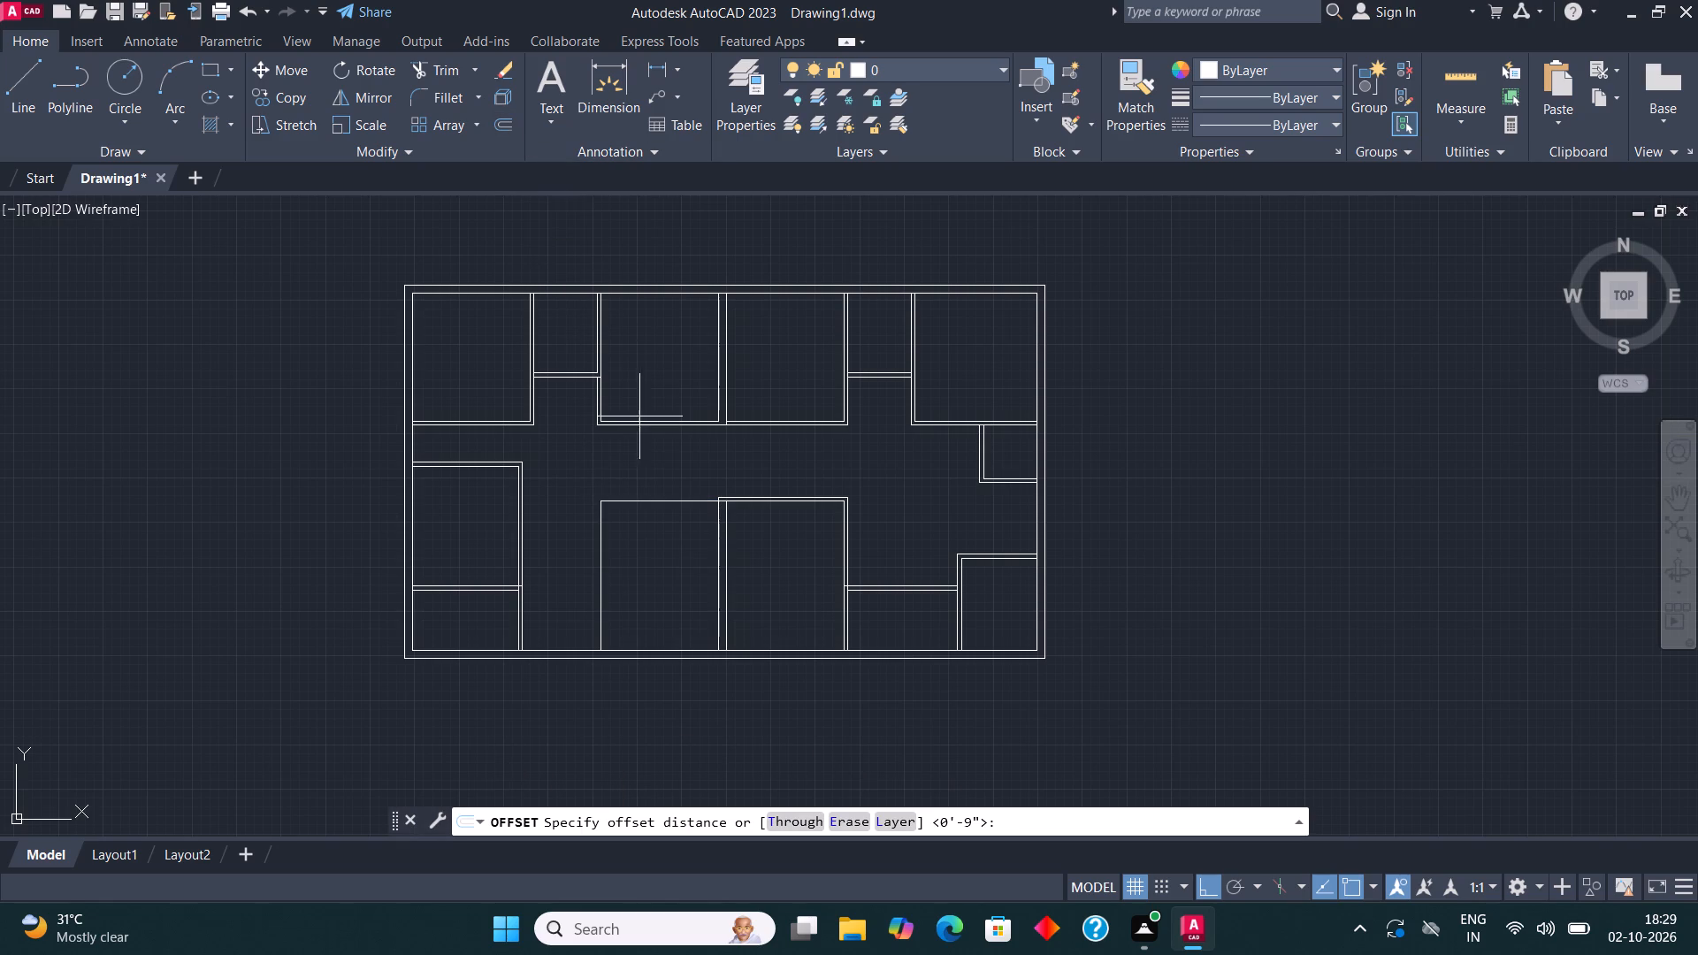
{"action": "left_click", "coordinate": [595, 569]}
{"action": "type", "text": "4.5\""}
{"action": "key", "text": "Return"}
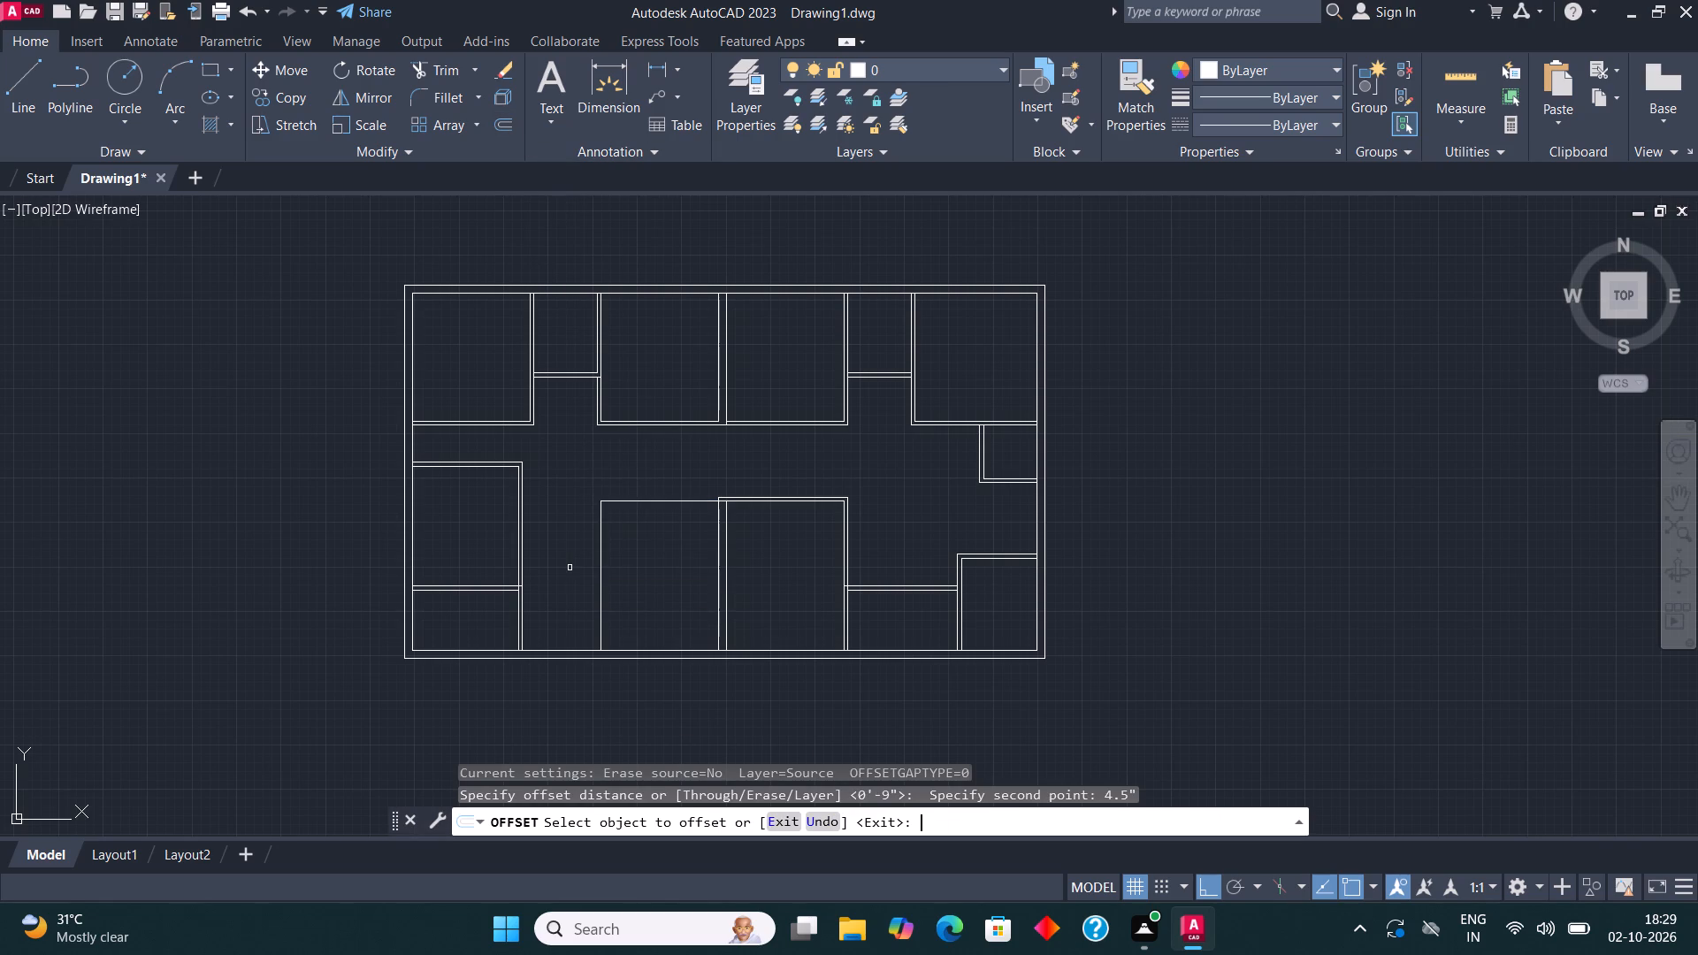
{"action": "scroll", "coordinate": [547, 571], "scroll_direction": "up", "scroll_amount": 1}
{"action": "left_click", "coordinate": [628, 570]}
{"action": "left_click", "coordinate": [601, 546]}
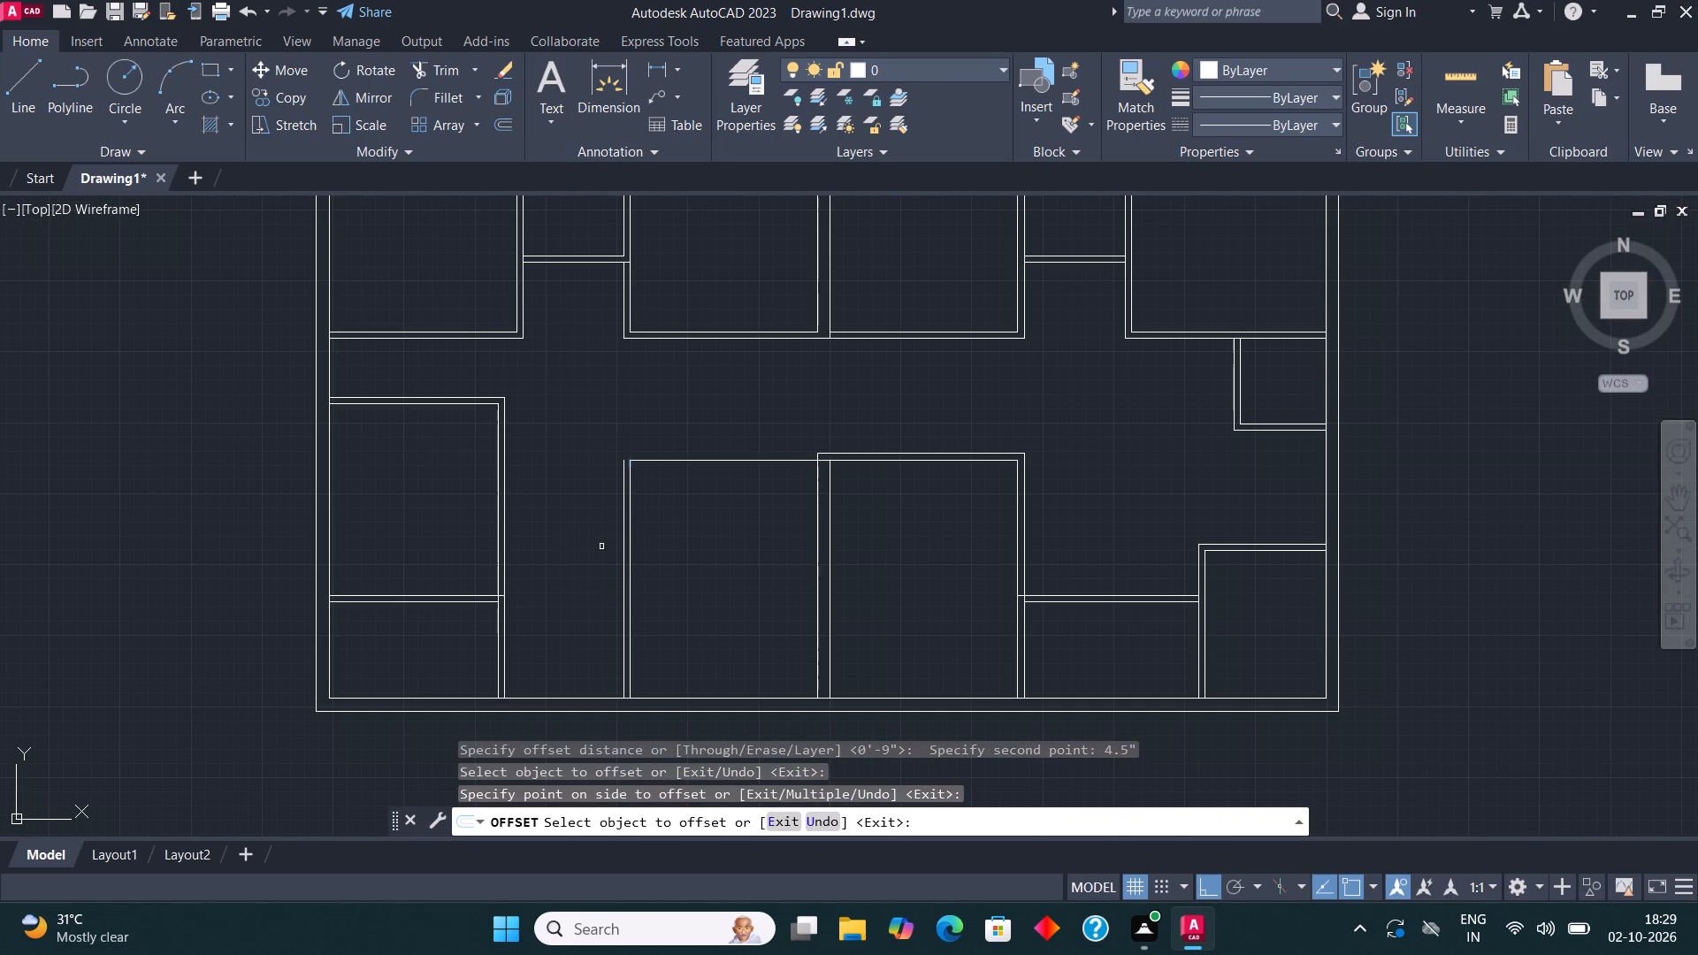
{"action": "left_click", "coordinate": [675, 461]}
{"action": "left_click", "coordinate": [677, 428]}
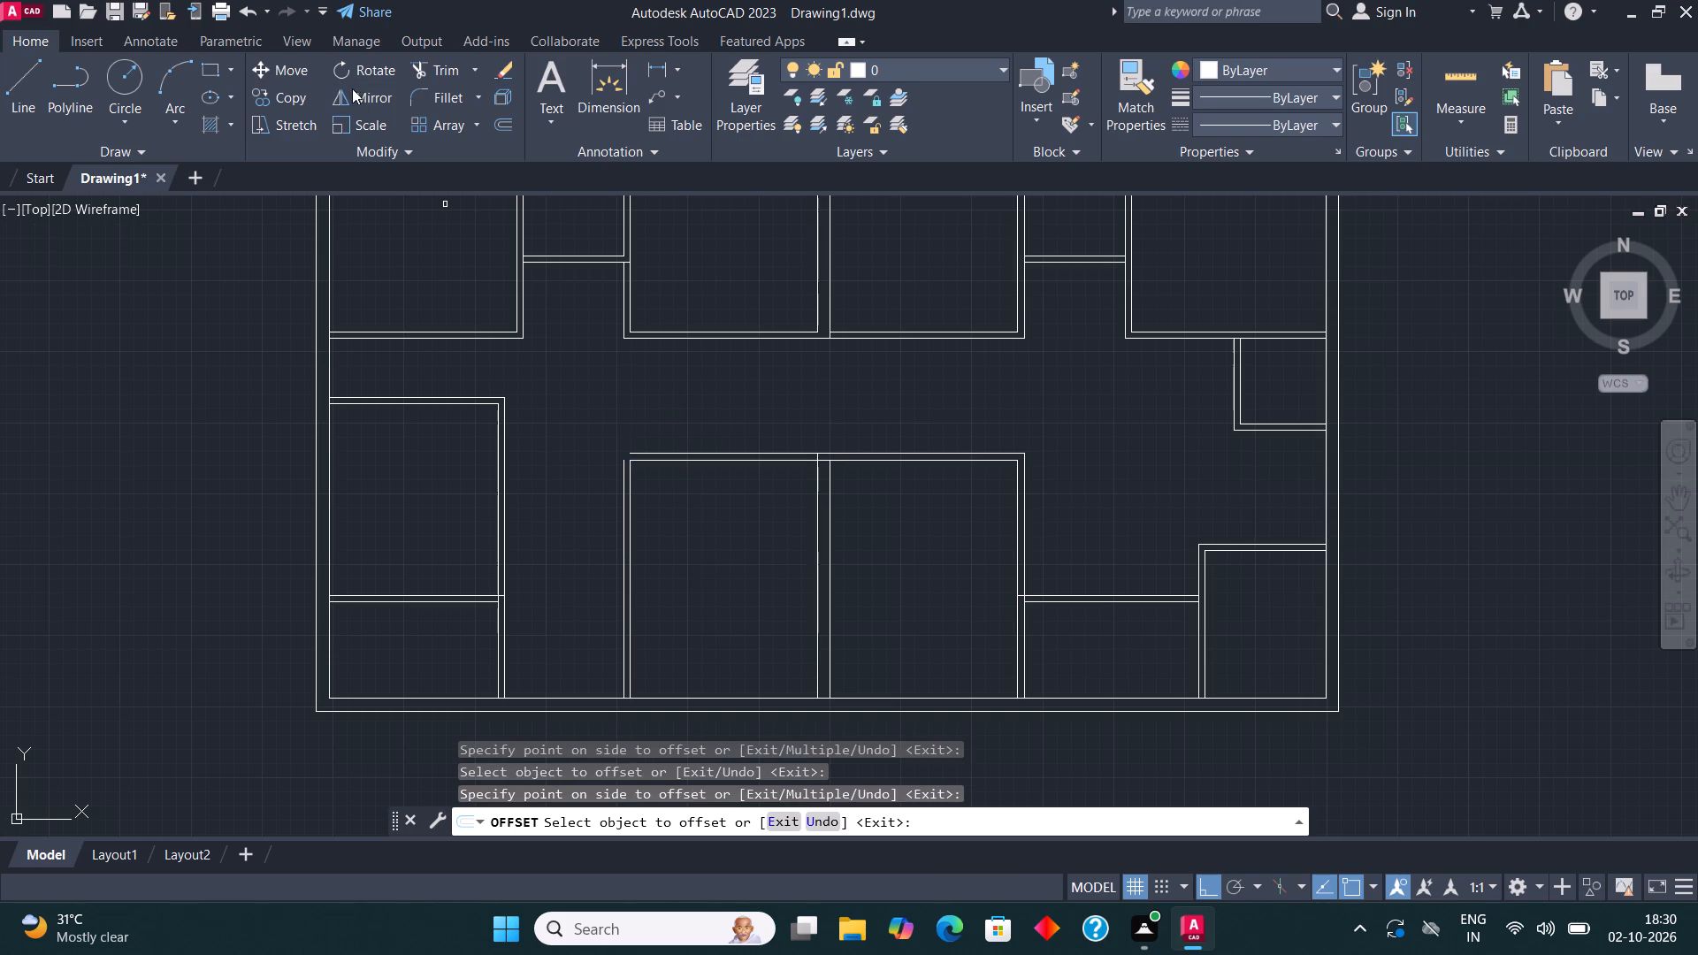
Fillet the outer wall lines of the new lower room into a square corner at its top-left.
{"action": "left_click", "coordinate": [446, 95]}
{"action": "scroll", "coordinate": [627, 486], "scroll_direction": "up", "scroll_amount": 1}
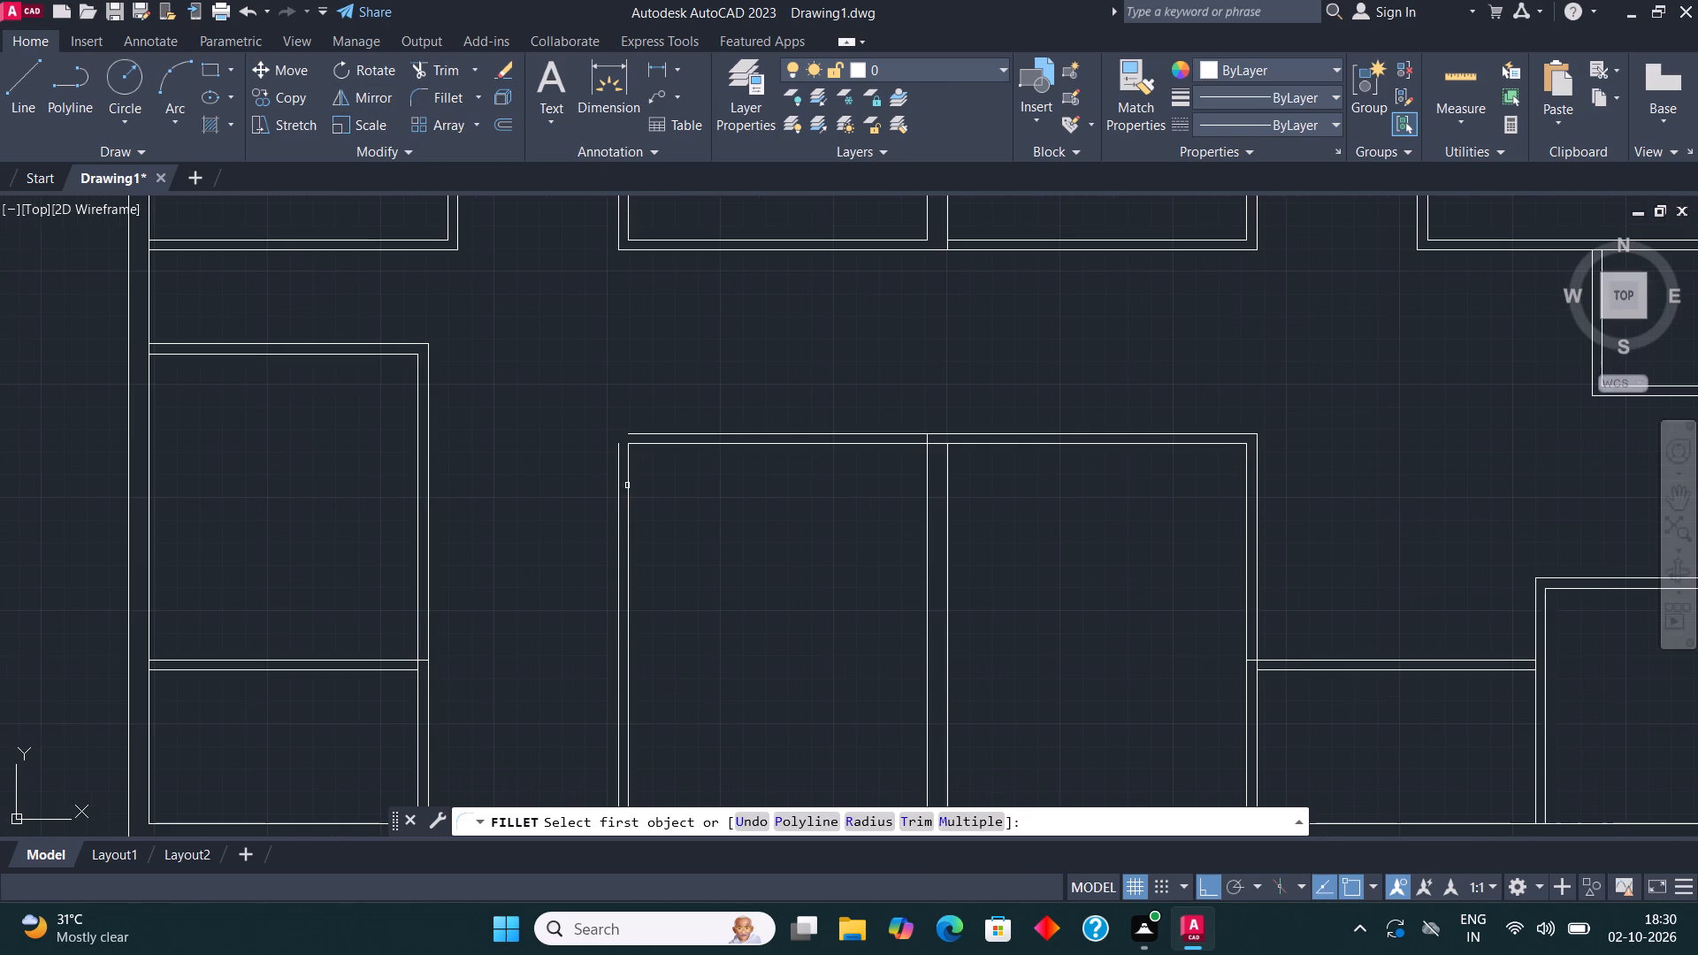
{"action": "left_click", "coordinate": [620, 463]}
{"action": "left_click", "coordinate": [633, 435]}
{"action": "scroll", "coordinate": [668, 392], "scroll_direction": "down", "scroll_amount": 1}
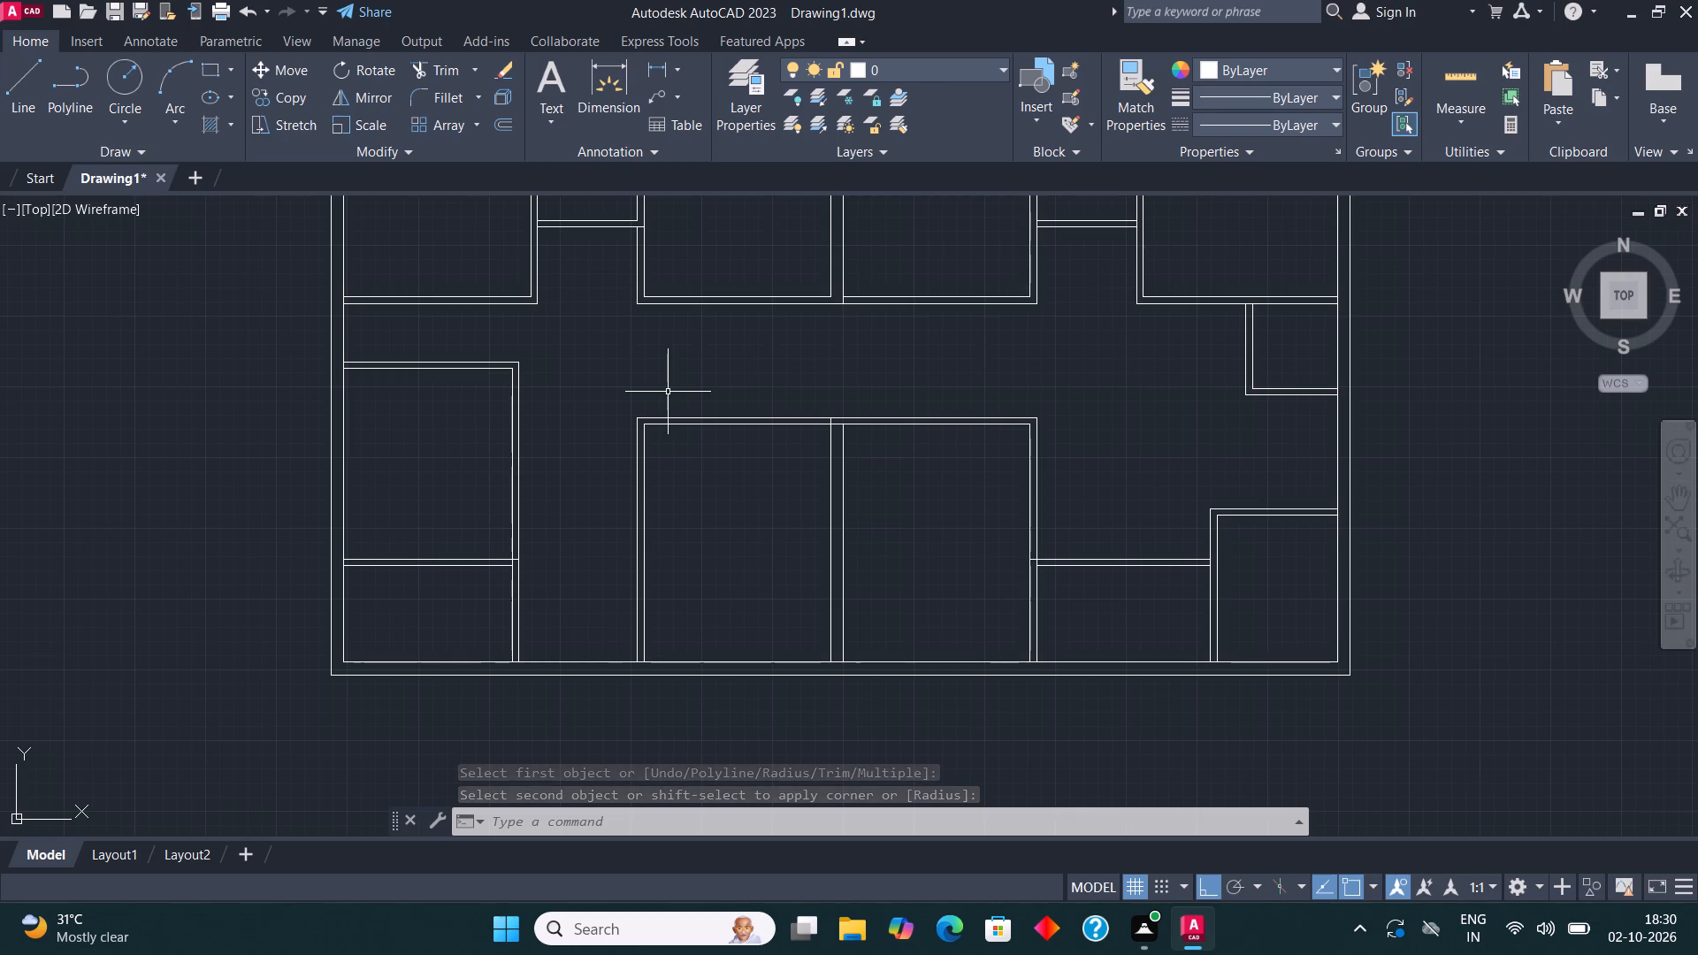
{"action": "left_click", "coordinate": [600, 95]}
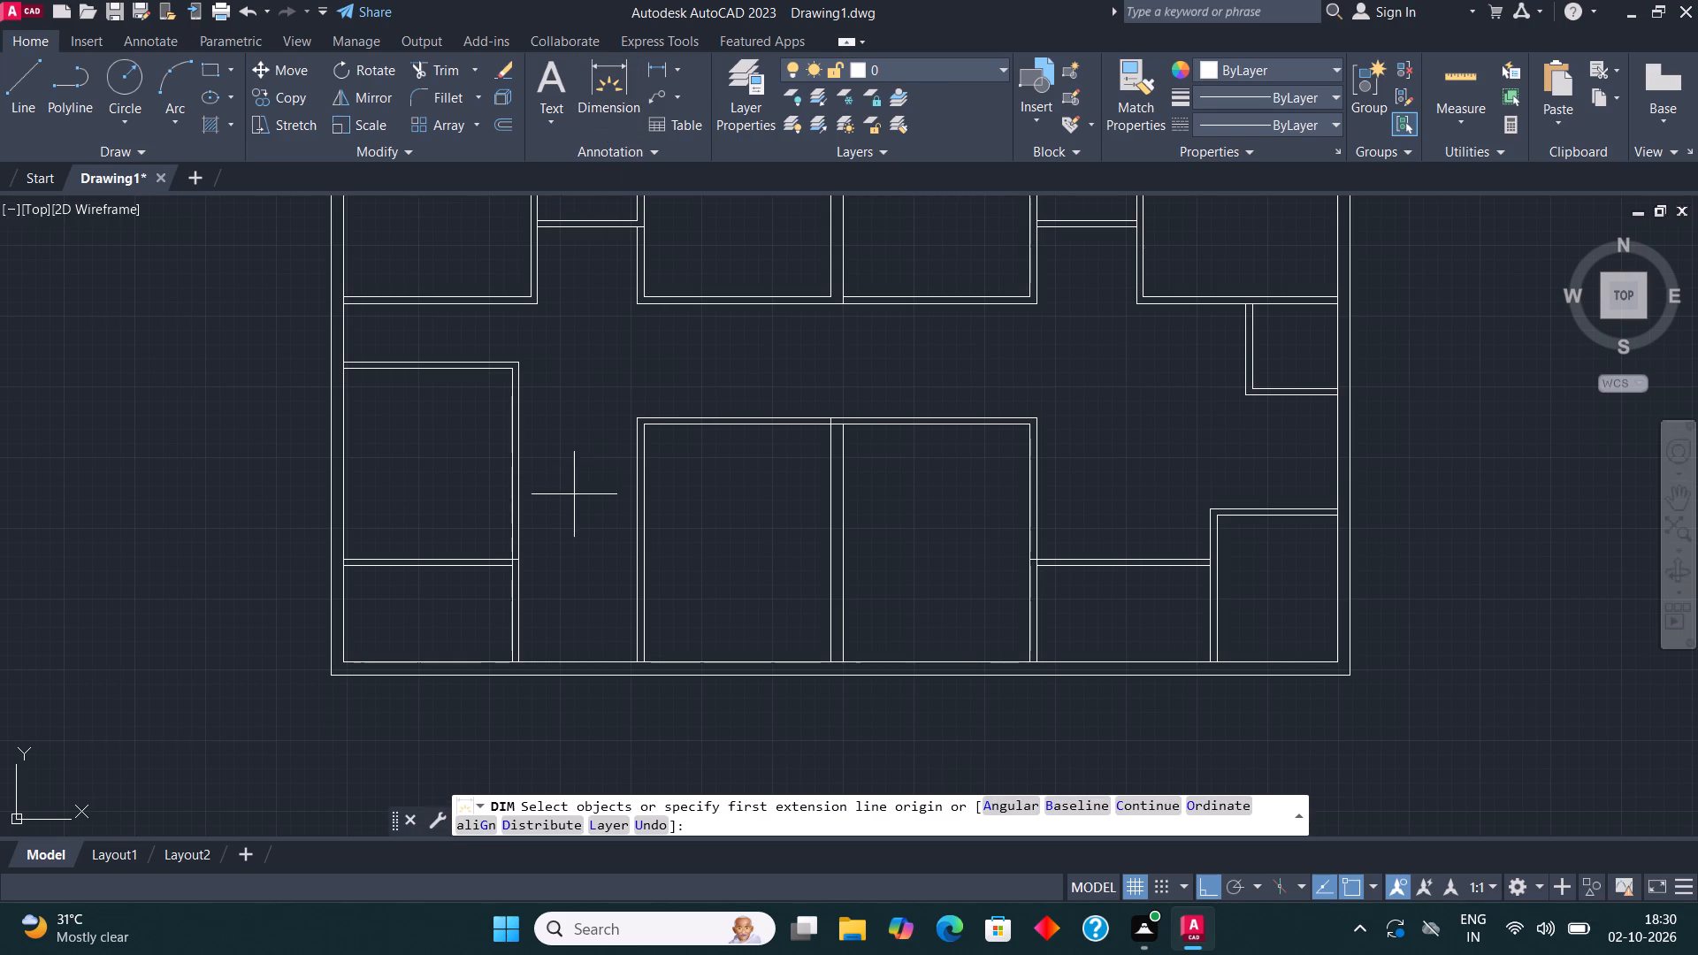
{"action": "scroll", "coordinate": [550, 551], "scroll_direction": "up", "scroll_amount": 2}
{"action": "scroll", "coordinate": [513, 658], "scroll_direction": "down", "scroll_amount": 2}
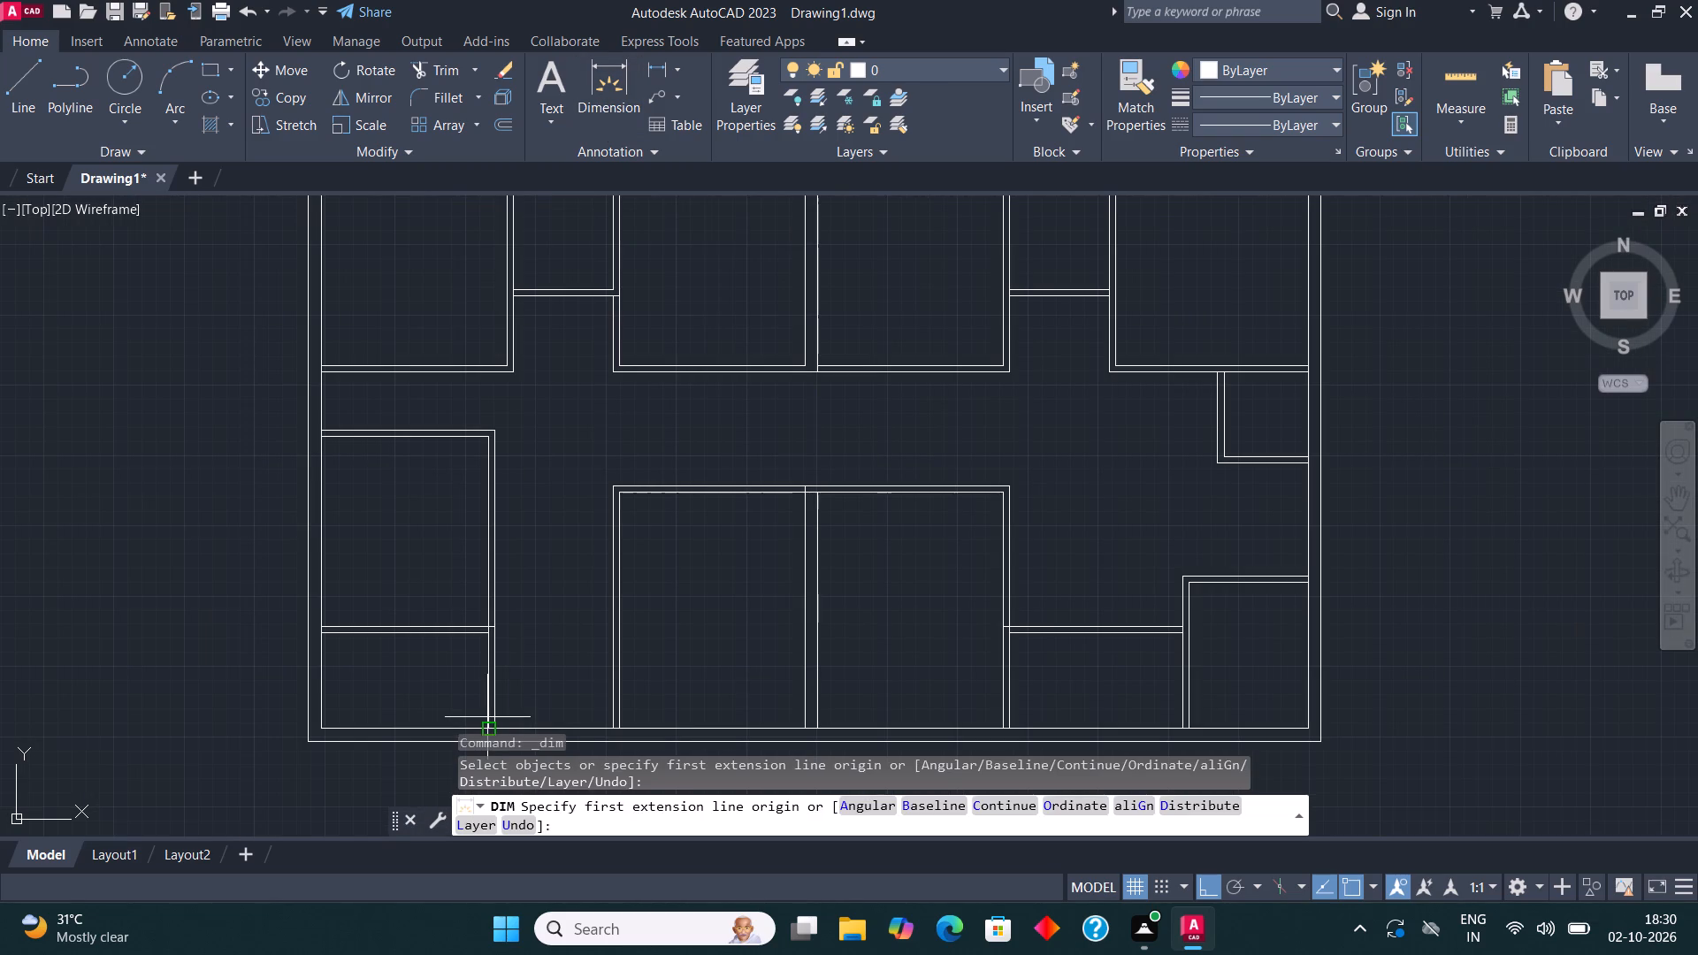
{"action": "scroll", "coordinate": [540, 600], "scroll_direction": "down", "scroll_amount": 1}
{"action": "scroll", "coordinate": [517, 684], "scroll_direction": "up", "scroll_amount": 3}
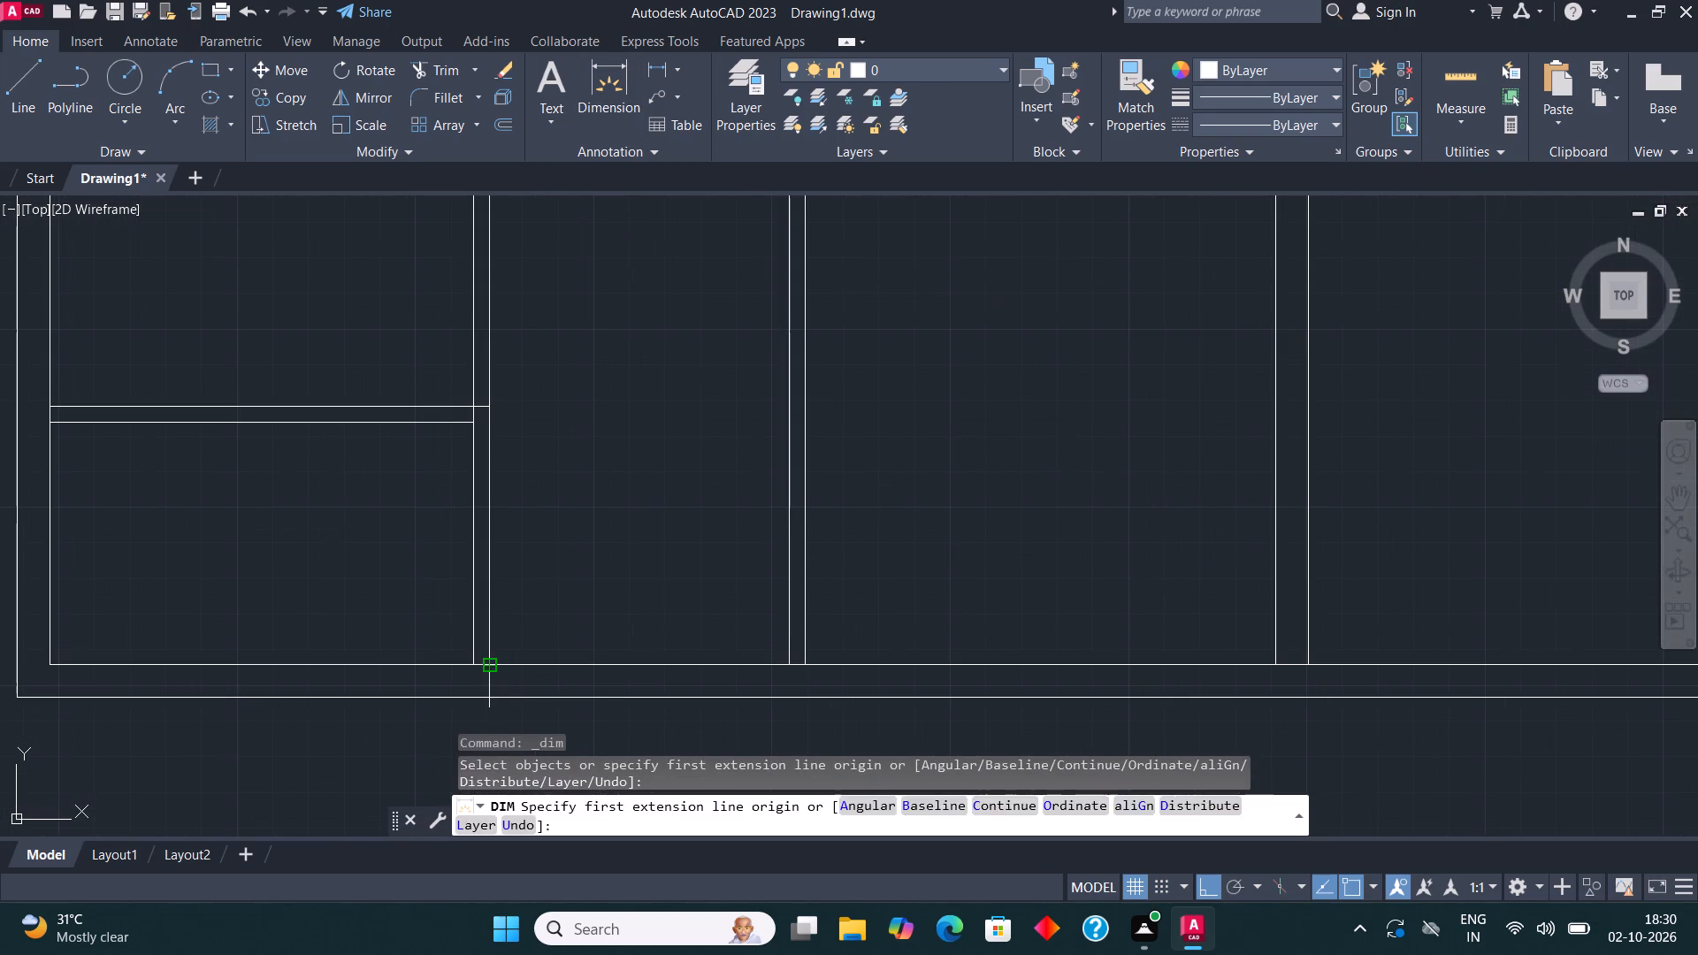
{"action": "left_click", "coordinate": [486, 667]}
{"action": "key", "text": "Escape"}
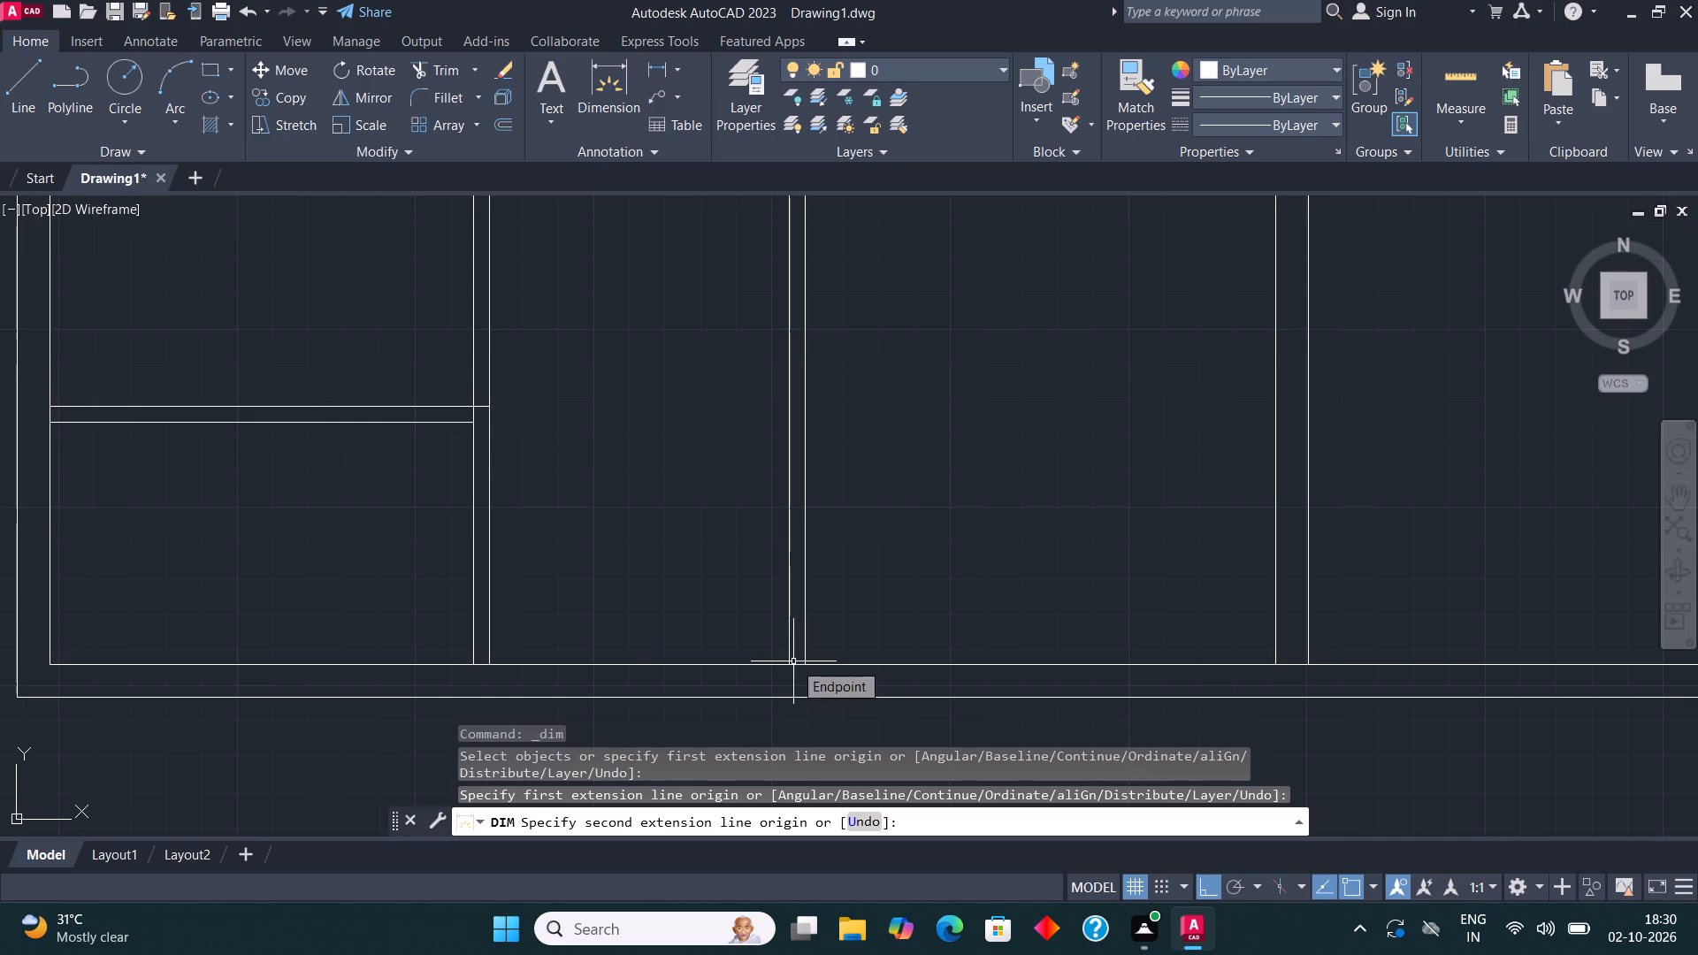
Draw an 8'1" line upward from the foot of the lower-left rooms' outer right wall line.
{"action": "left_click", "coordinate": [15, 75]}
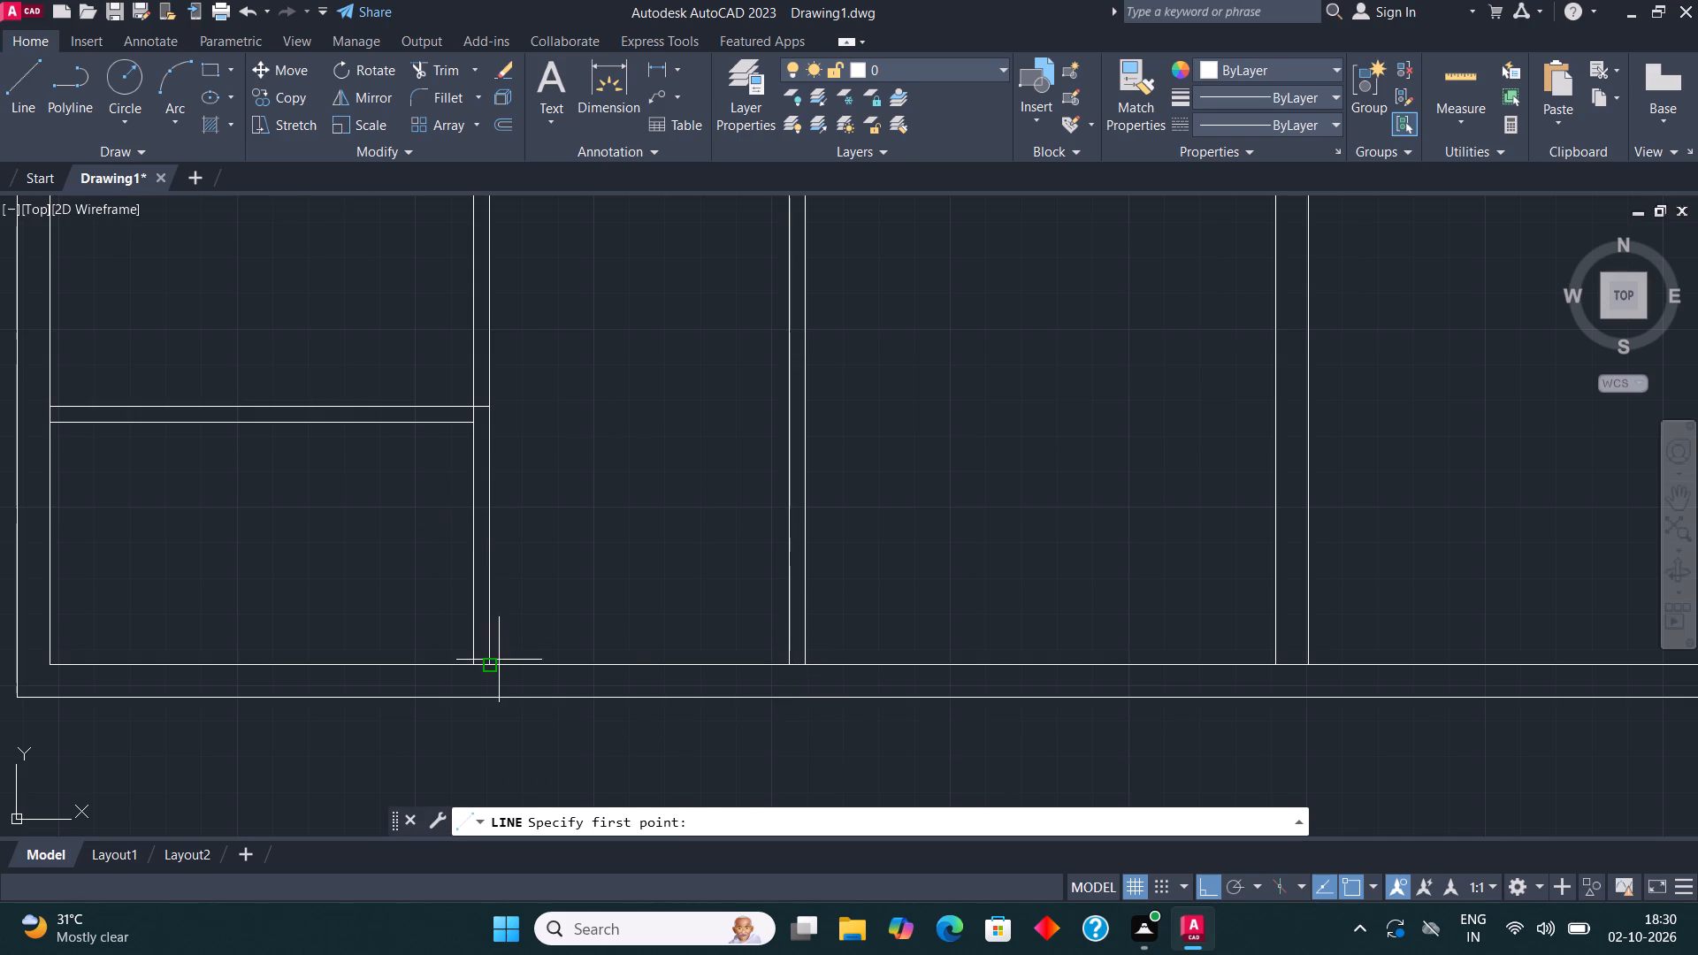
{"action": "left_click", "coordinate": [497, 661]}
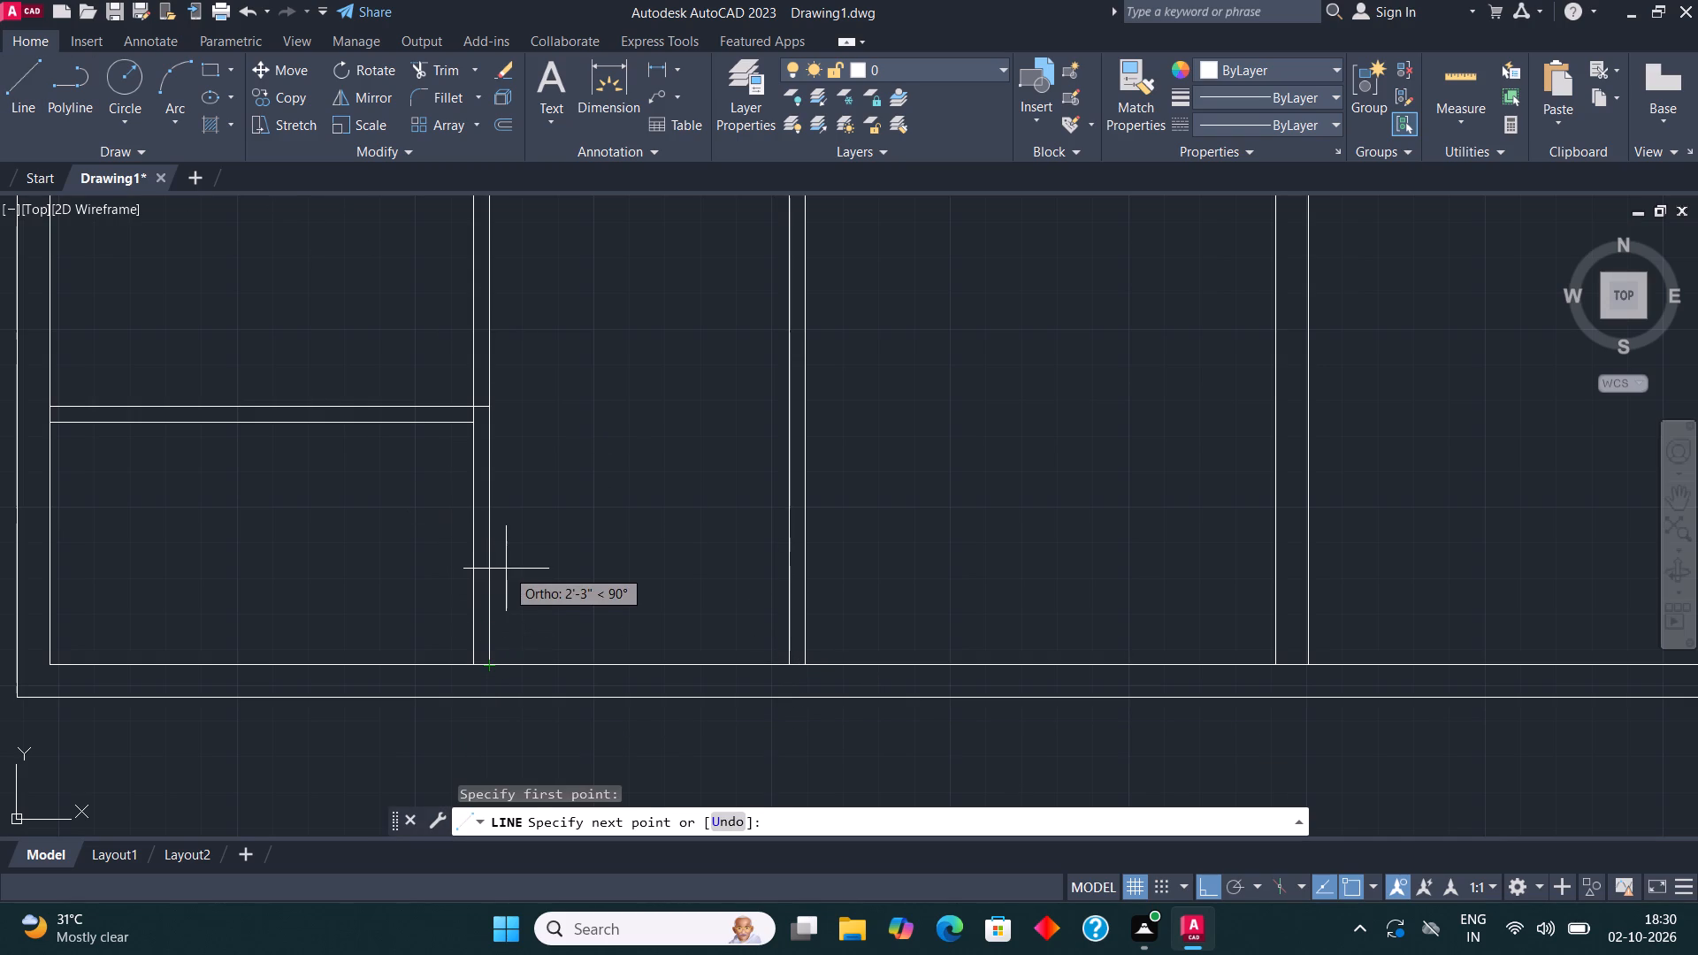
{"action": "type", "text": "8'"}
{"action": "type", "text": "1\""}
{"action": "key", "text": "Return"}
{"action": "key", "text": "Return"}
{"action": "scroll", "coordinate": [506, 569], "scroll_direction": "down", "scroll_amount": 2}
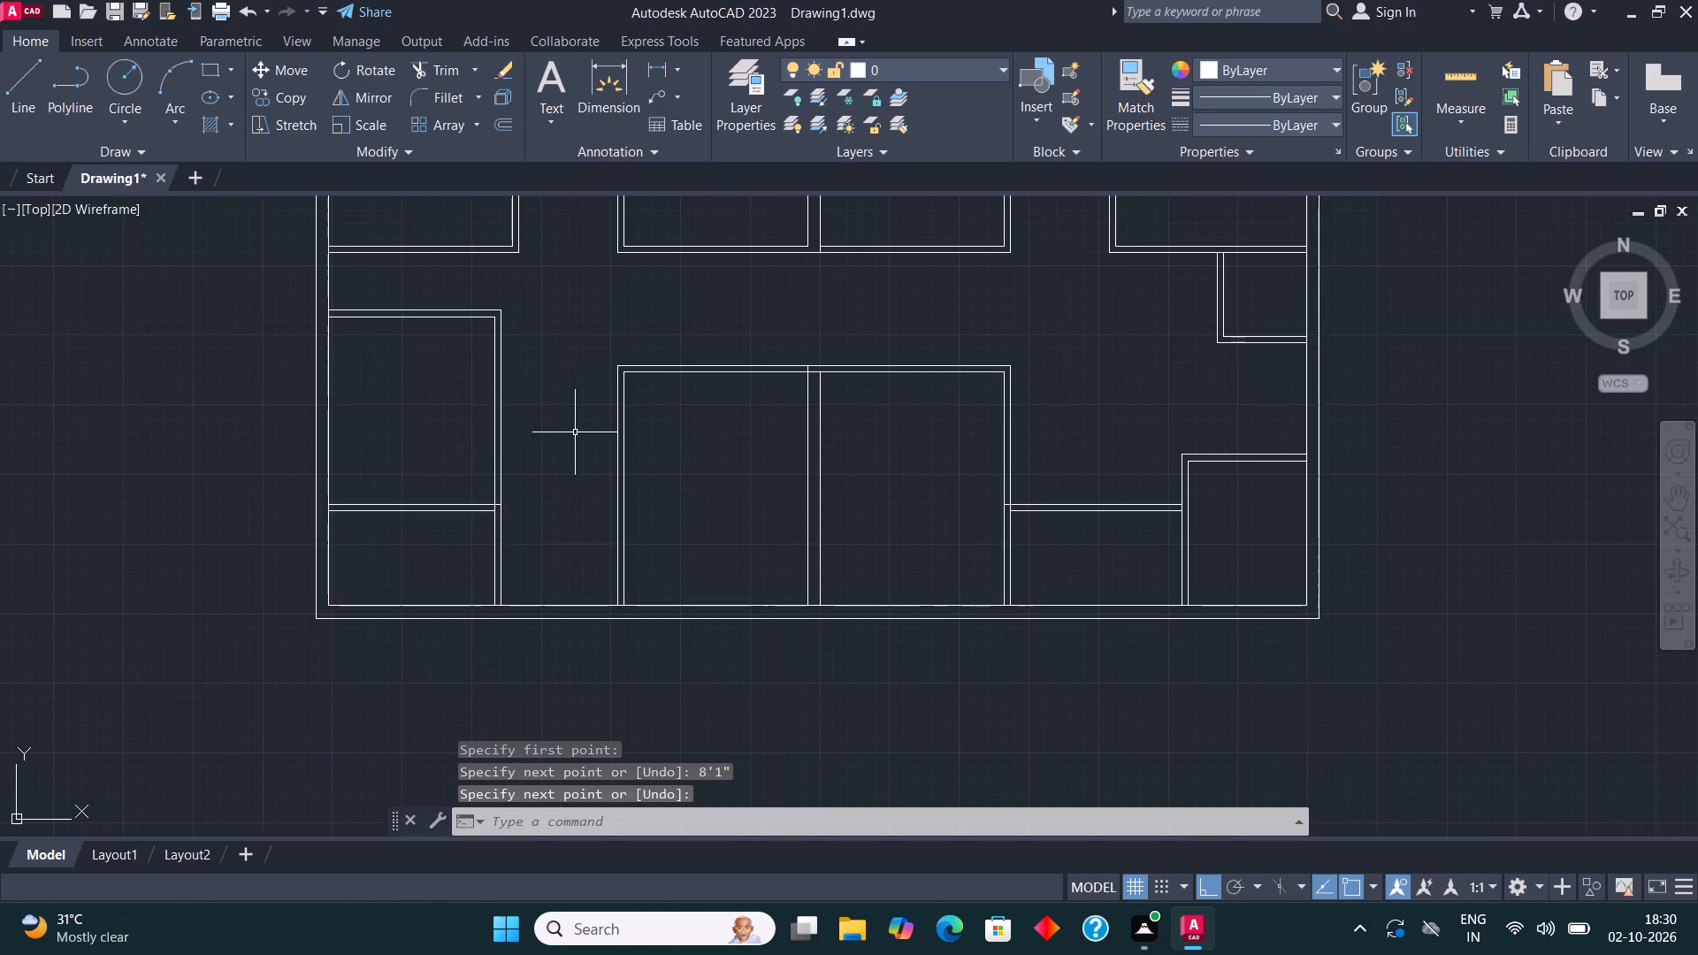
From the foot of the left 11' by 14' room's outer left wall line, draw lines 8'1" up and across to the lower-left rooms' wall.
{"action": "scroll", "coordinate": [577, 441], "scroll_direction": "up", "scroll_amount": 2}
{"action": "left_click", "coordinate": [13, 85]}
{"action": "scroll", "coordinate": [357, 269], "scroll_direction": "down", "scroll_amount": 2}
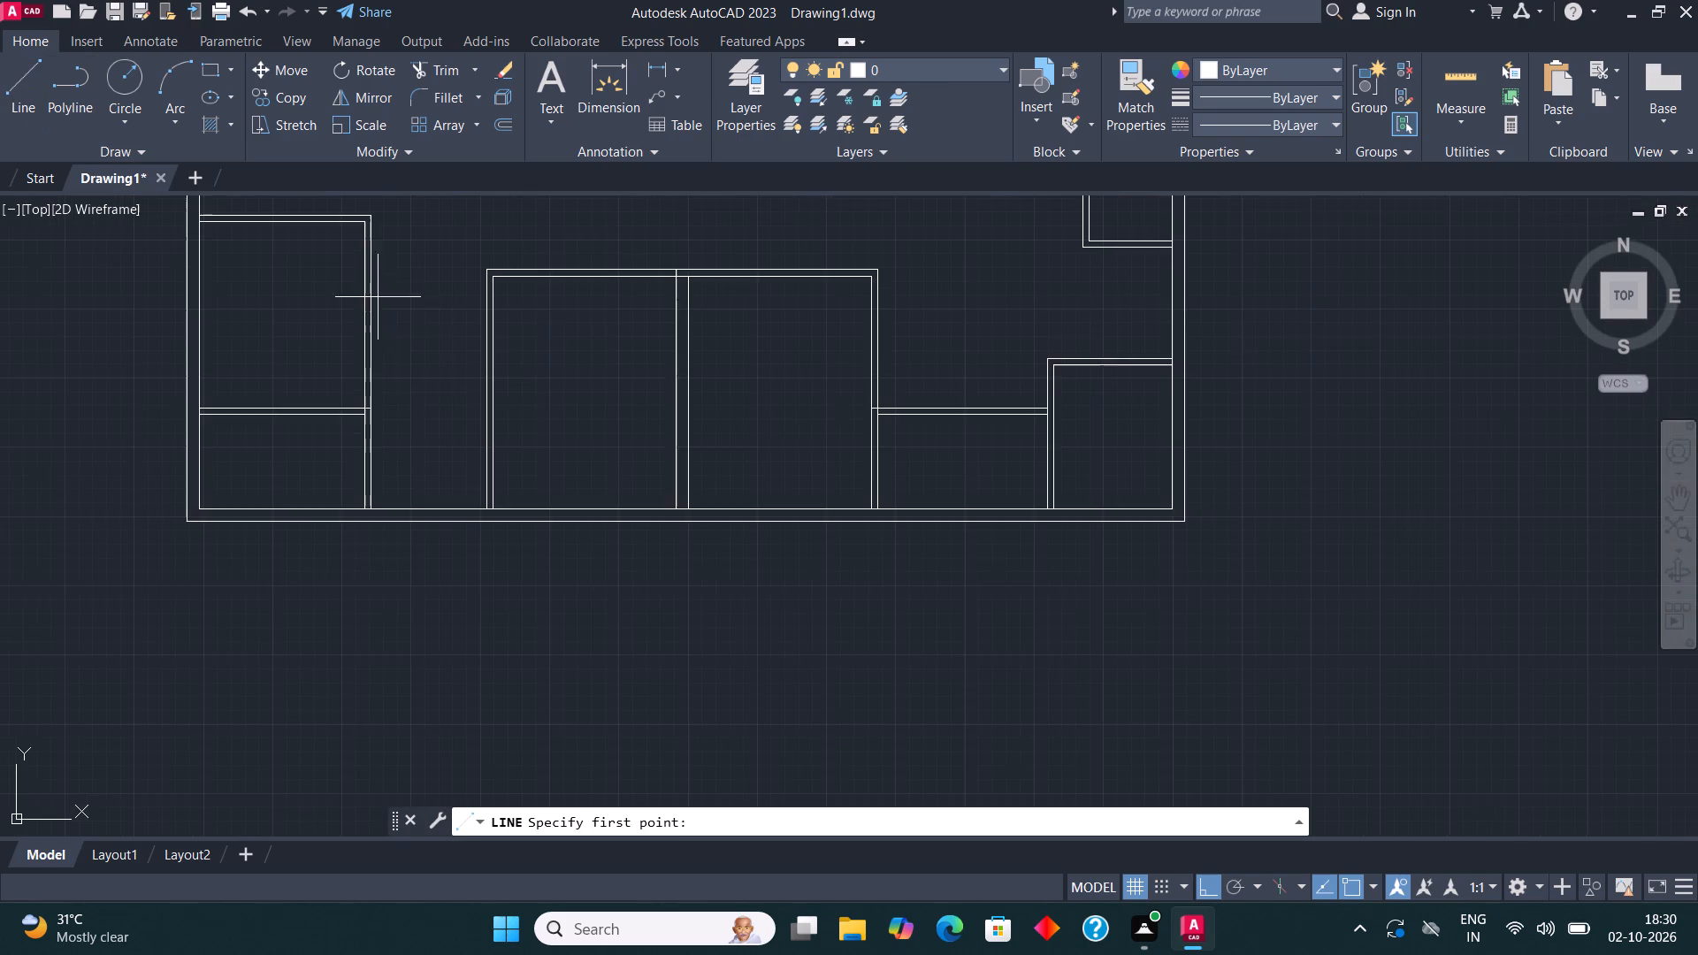
{"action": "scroll", "coordinate": [392, 503], "scroll_direction": "up", "scroll_amount": 2}
{"action": "left_click", "coordinate": [629, 511]}
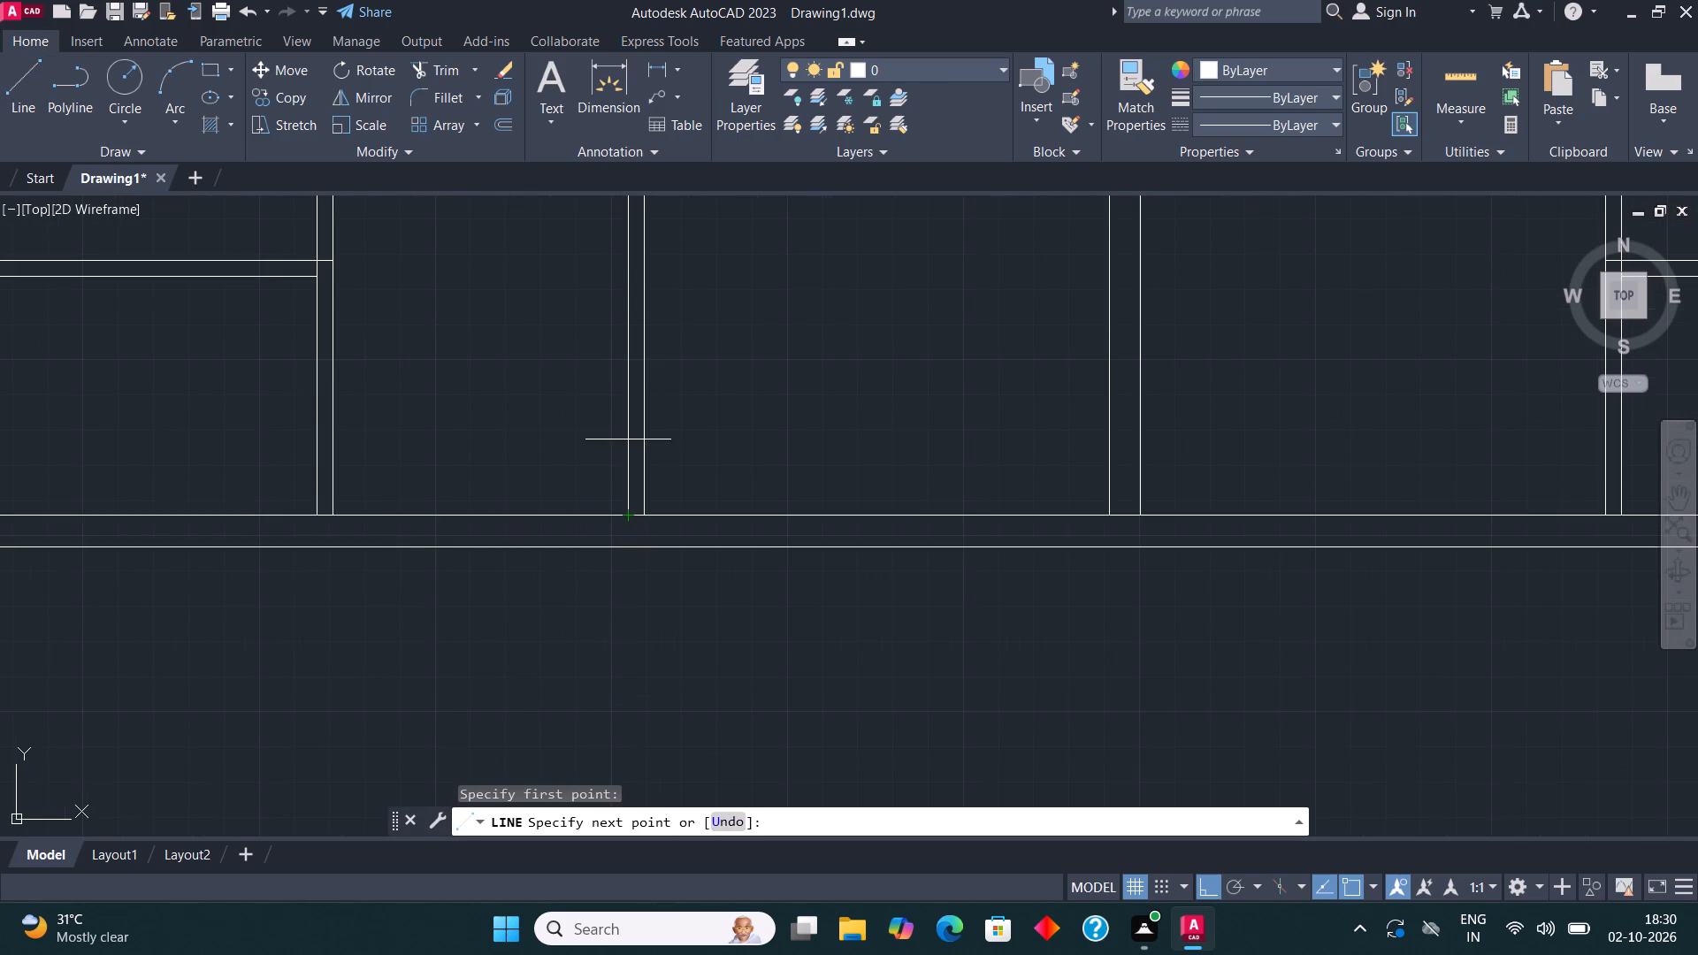
{"action": "type", "text": "8'1\""}
{"action": "key", "text": "Return"}
{"action": "scroll", "coordinate": [588, 345], "scroll_direction": "down", "scroll_amount": 2}
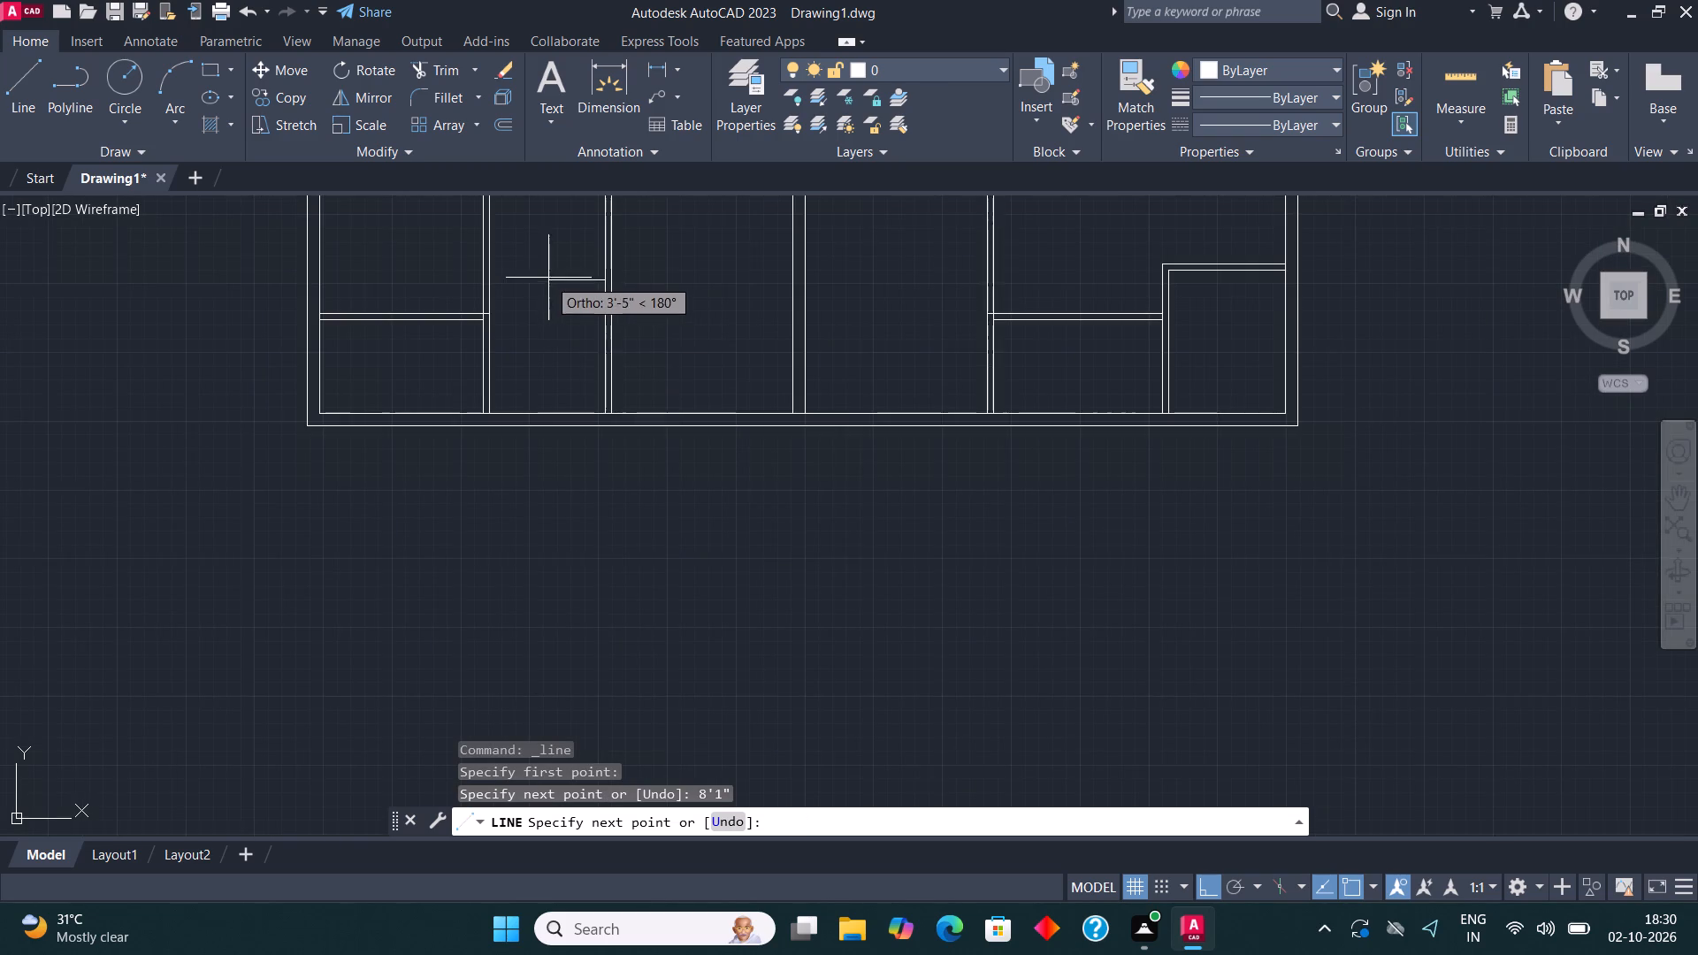
{"action": "scroll", "coordinate": [544, 275], "scroll_direction": "up", "scroll_amount": 1}
{"action": "left_click", "coordinate": [460, 279]}
{"action": "key", "text": "Escape"}
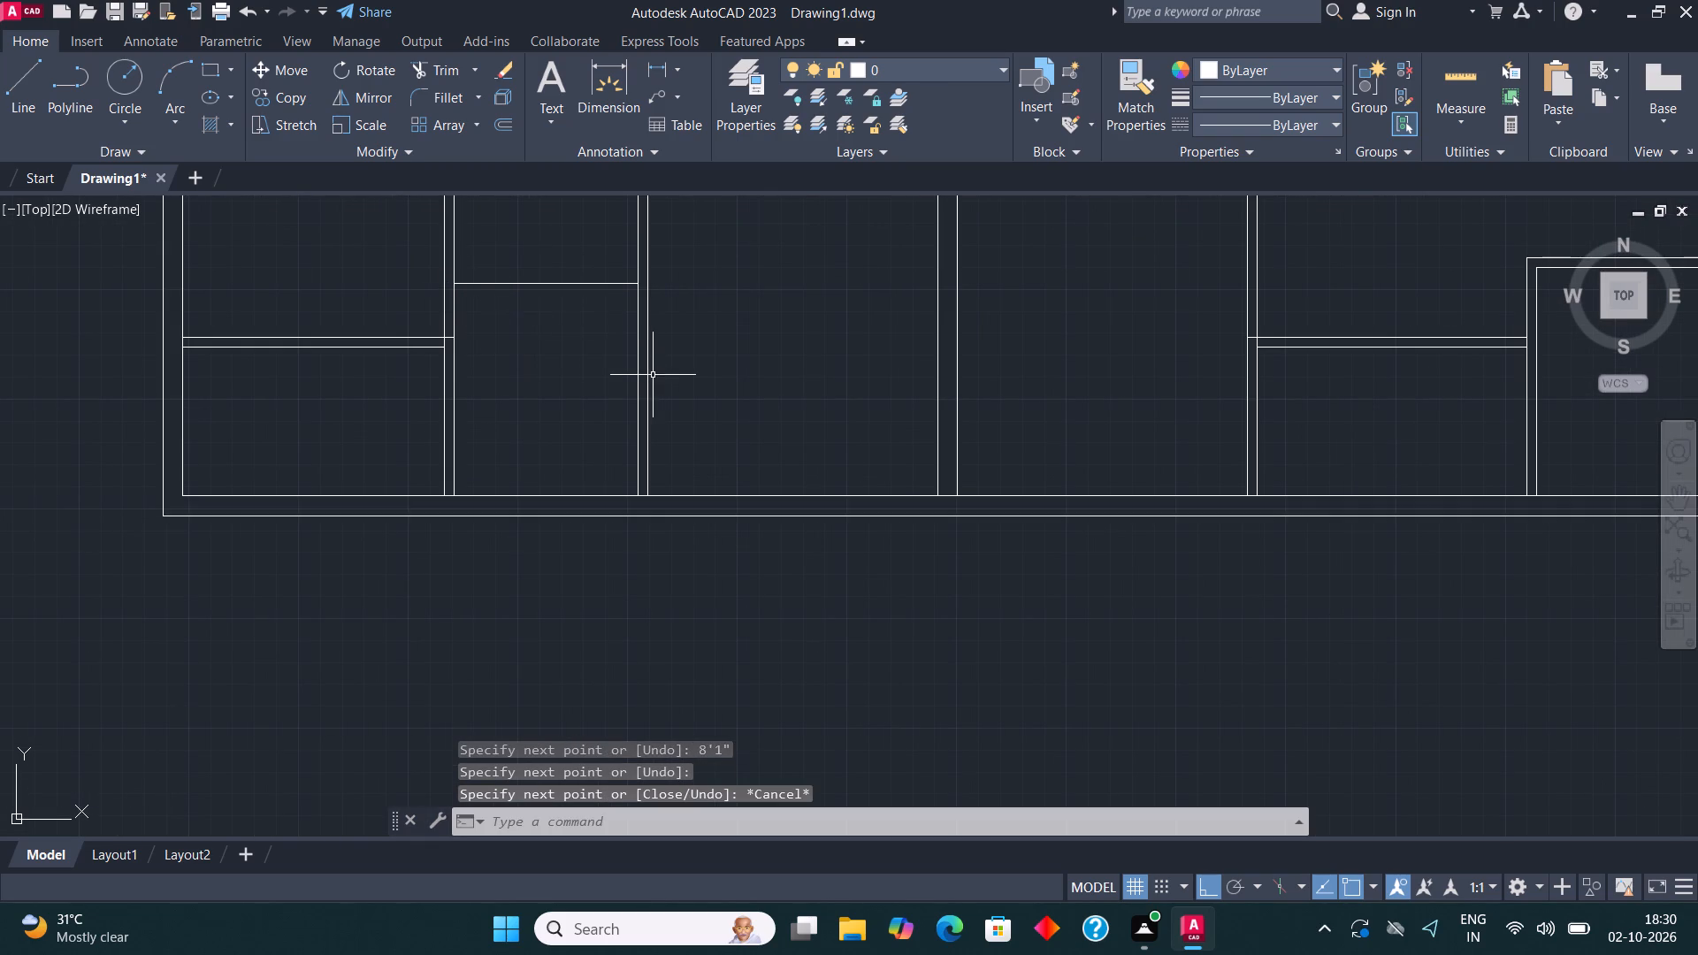
Copy the new horizontal line between the two walls 4.5" upward to form the partition's thickness.
{"action": "middle_click_drag", "start_coordinate": [666, 385], "coordinate": [890, 521]}
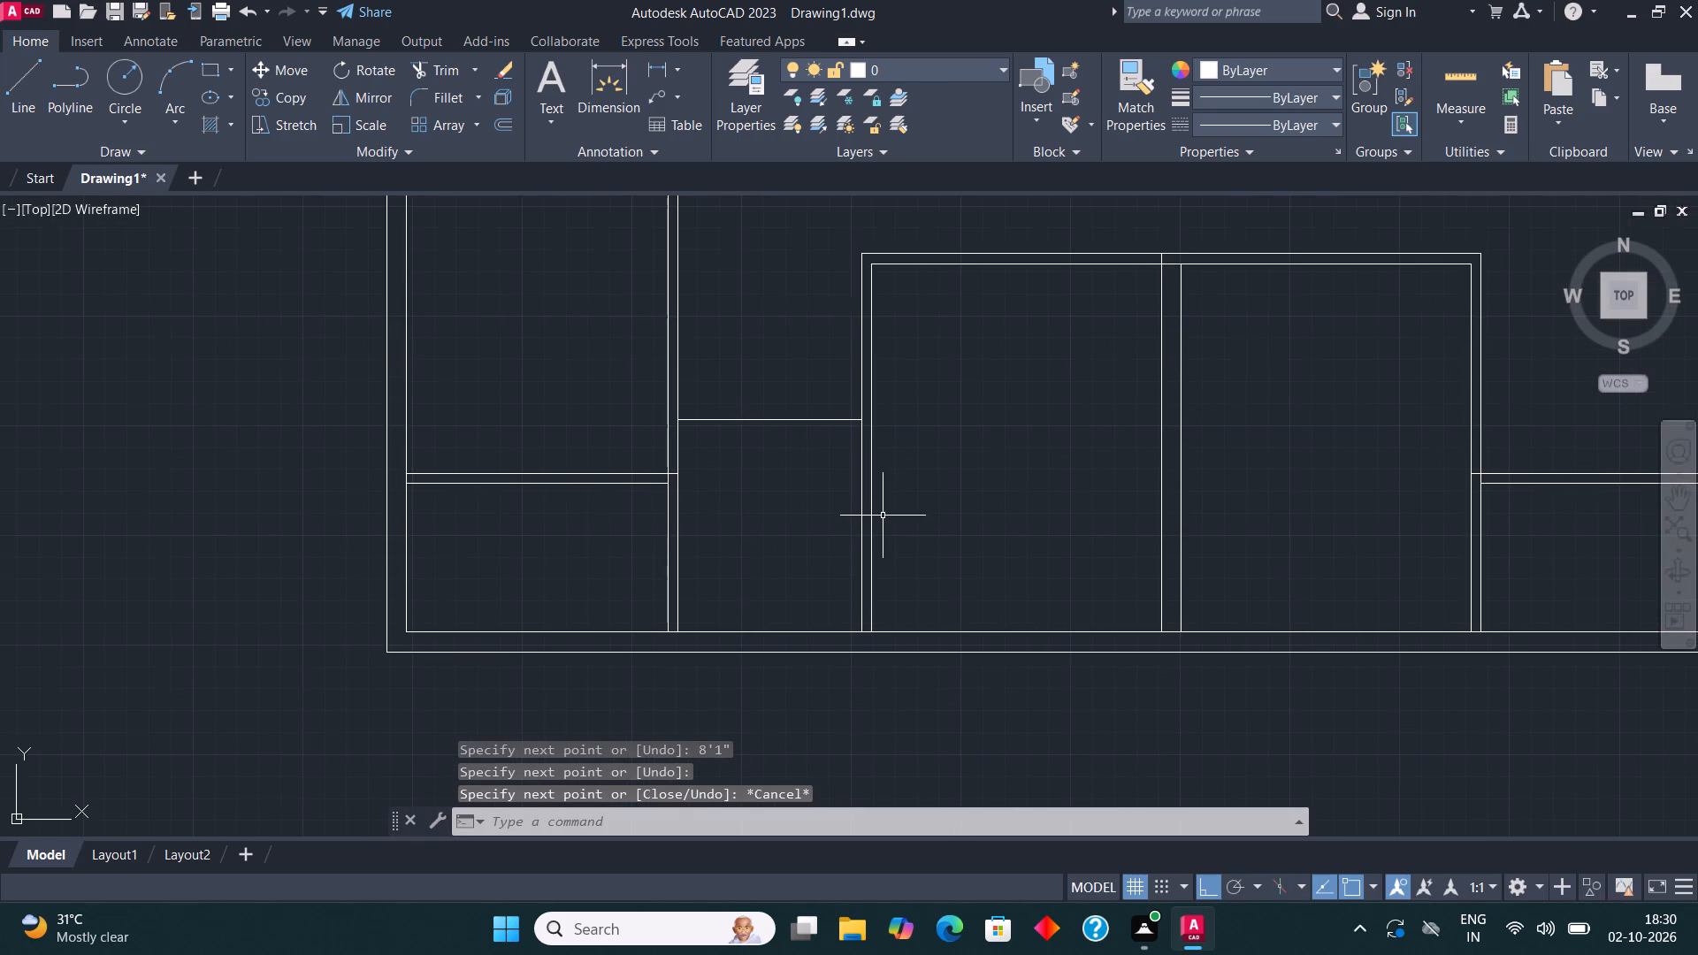
{"action": "middle_click_drag", "start_coordinate": [800, 432], "coordinate": [732, 502]}
{"action": "left_click", "coordinate": [712, 493]}
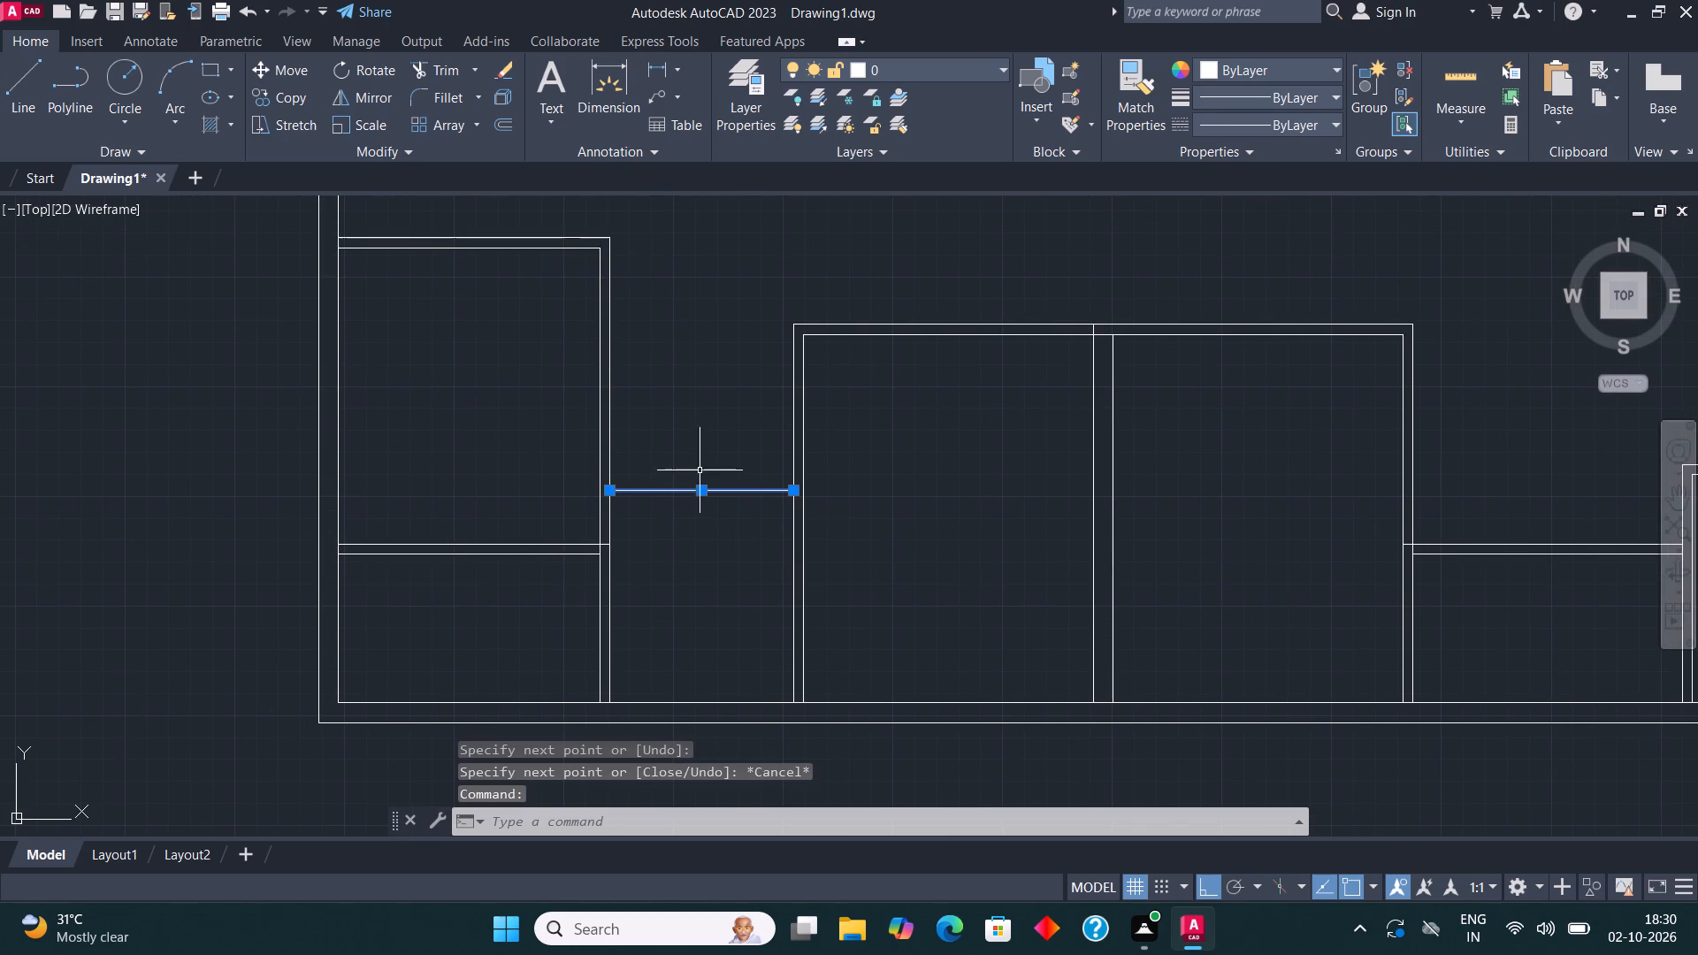
{"action": "left_click", "coordinate": [300, 102]}
{"action": "scroll", "coordinate": [722, 486], "scroll_direction": "up", "scroll_amount": 1}
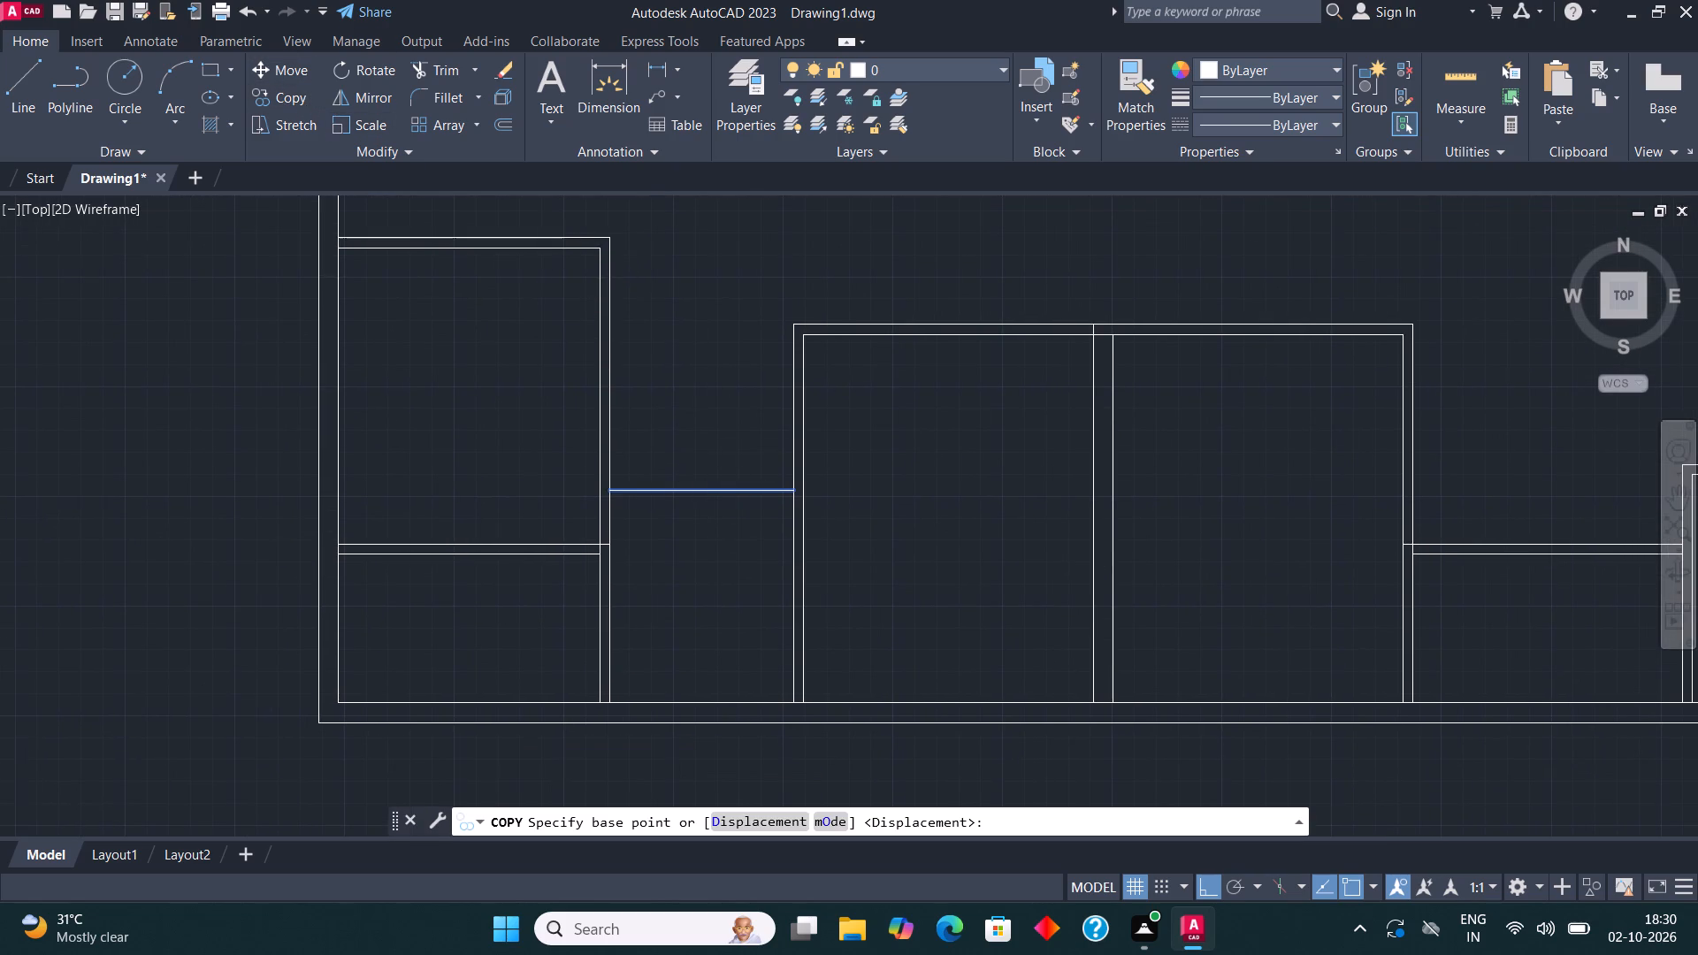
{"action": "left_click", "coordinate": [662, 489]}
{"action": "type", "text": "4.5\""}
{"action": "key", "text": "Return"}
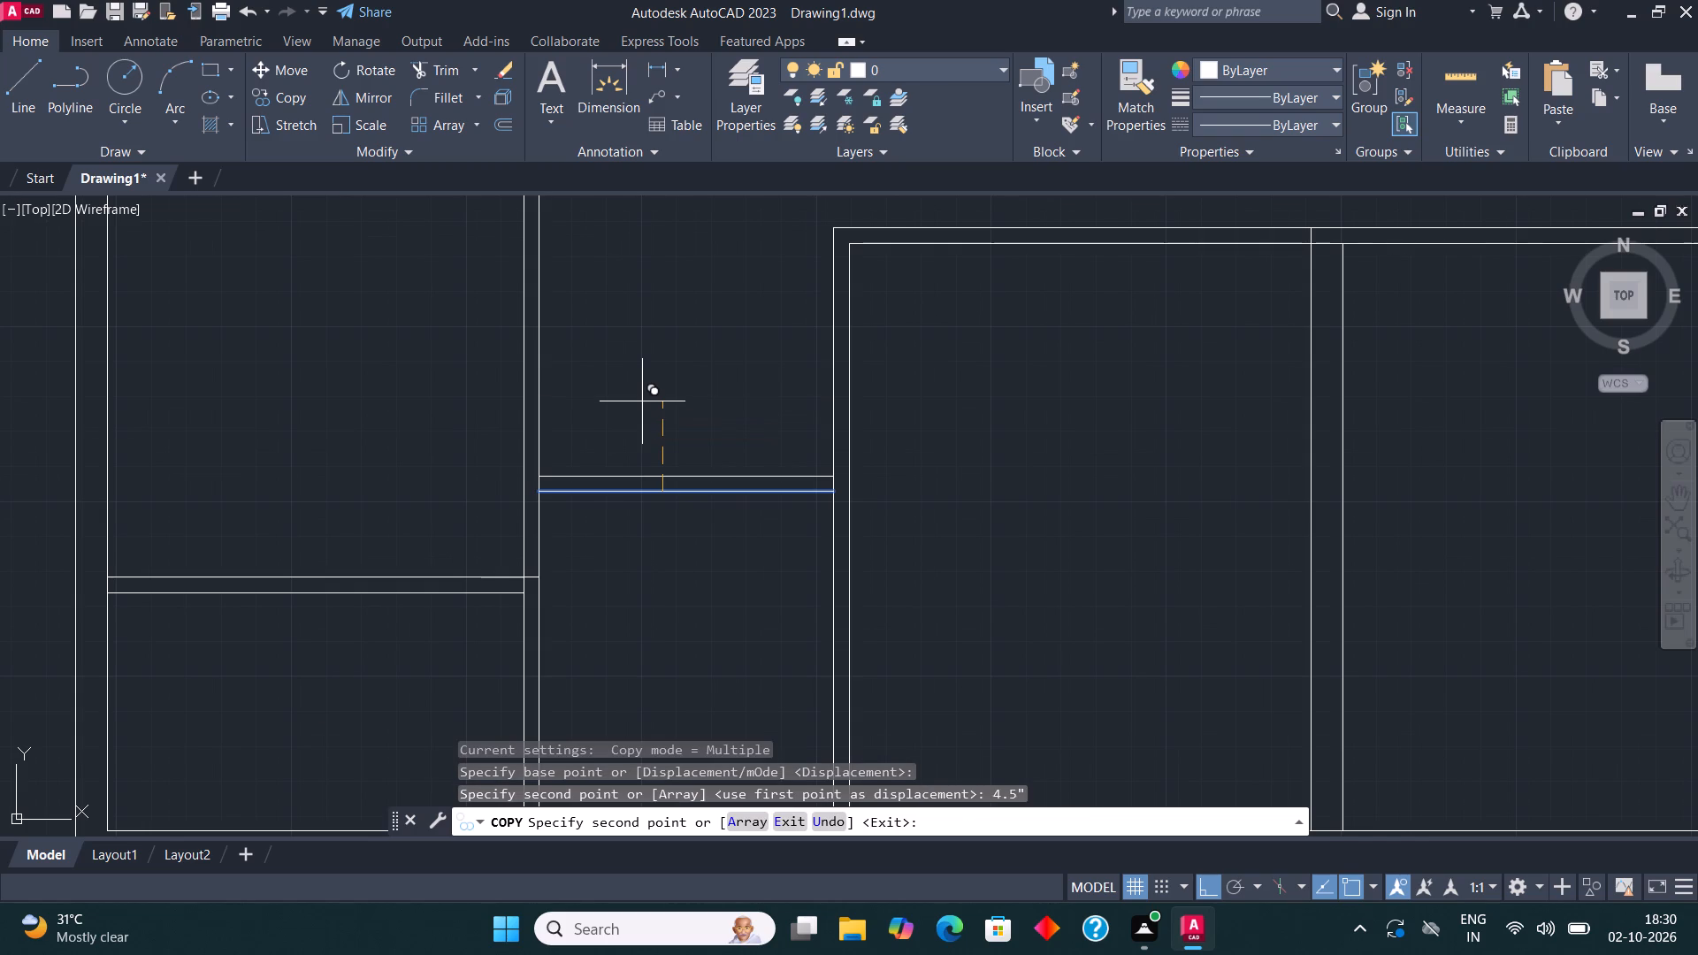
{"action": "left_click", "coordinate": [642, 401]}
{"action": "key", "text": "Escape"}
{"action": "left_click", "coordinate": [641, 401]}
{"action": "key", "text": "Escape"}
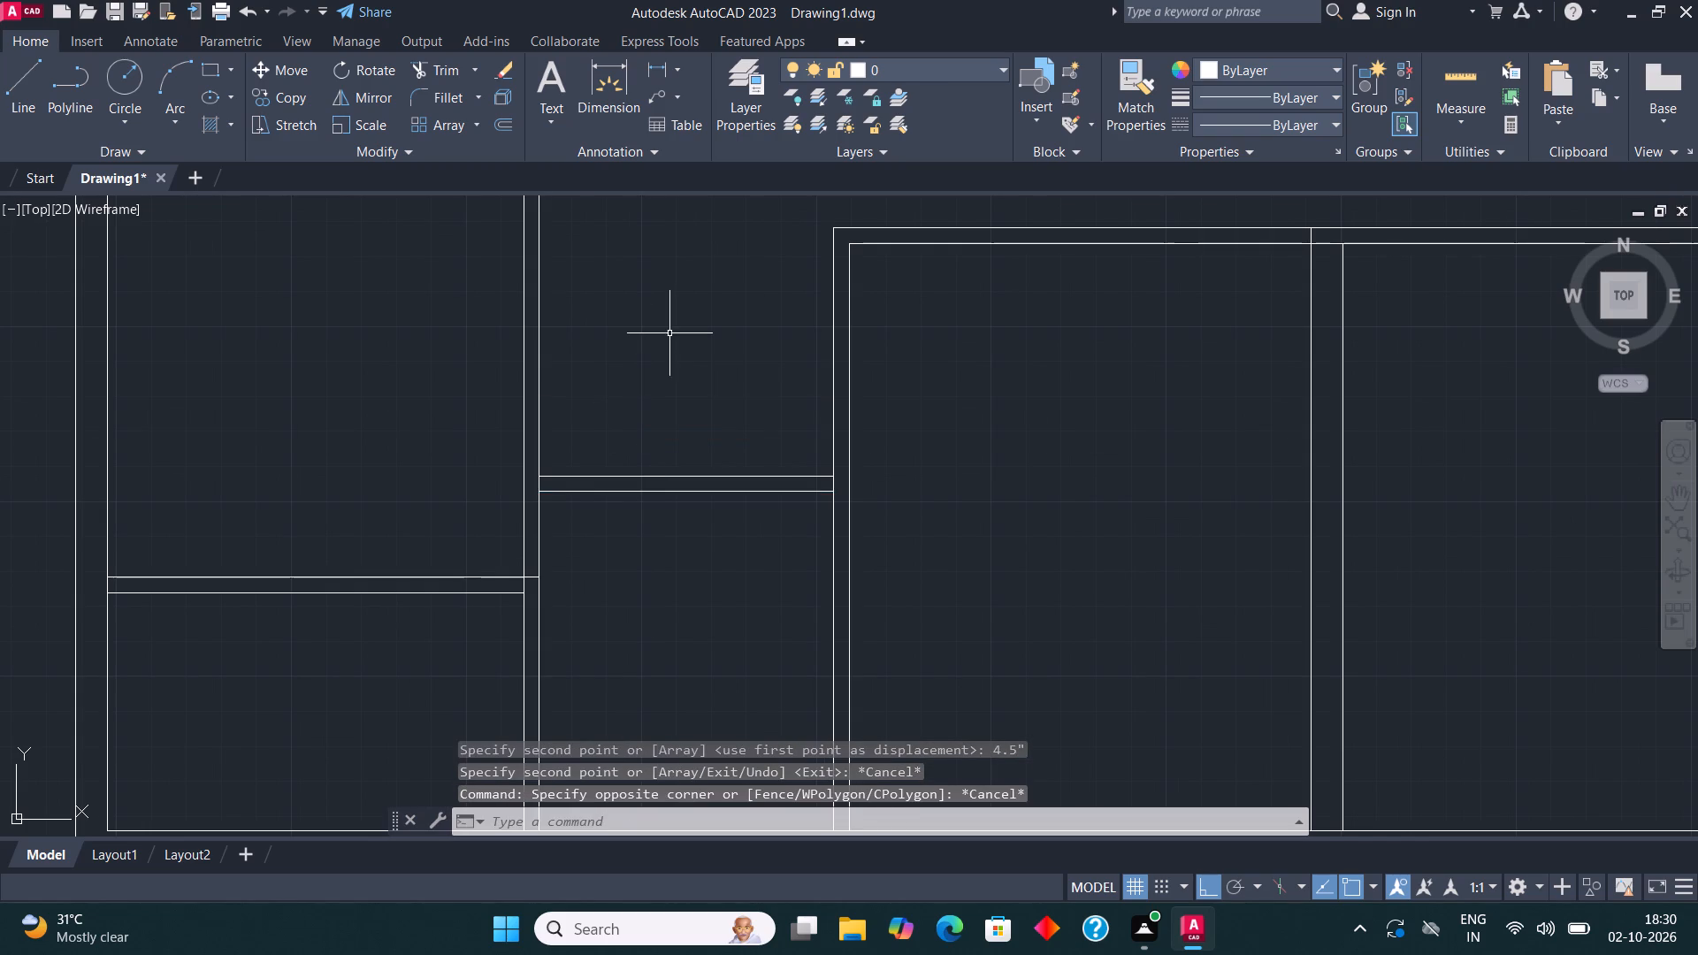
Draw two vertical lines across the central corridor, joining the right-hand wall lines of the upper and lower middle rooms.
{"action": "scroll", "coordinate": [672, 334], "scroll_direction": "down", "scroll_amount": 1}
{"action": "middle_click_drag", "start_coordinate": [736, 378], "coordinate": [778, 406]}
{"action": "scroll", "coordinate": [765, 421], "scroll_direction": "down", "scroll_amount": 2}
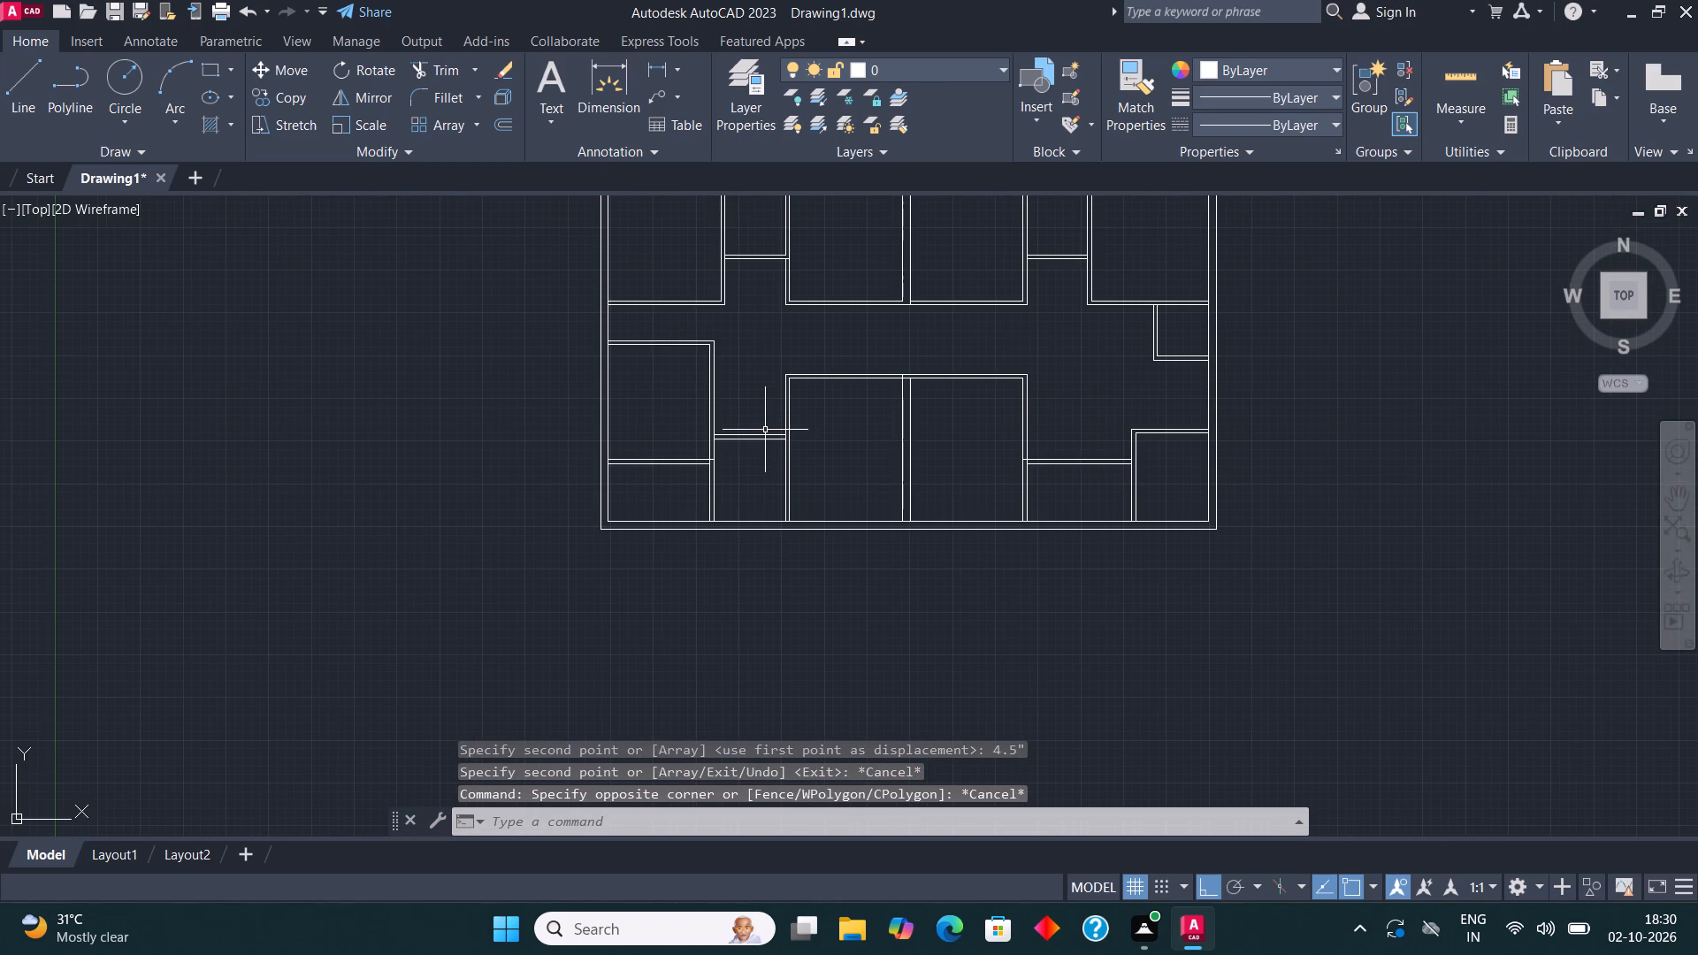
{"action": "middle_click_drag", "start_coordinate": [636, 462], "coordinate": [363, 833]}
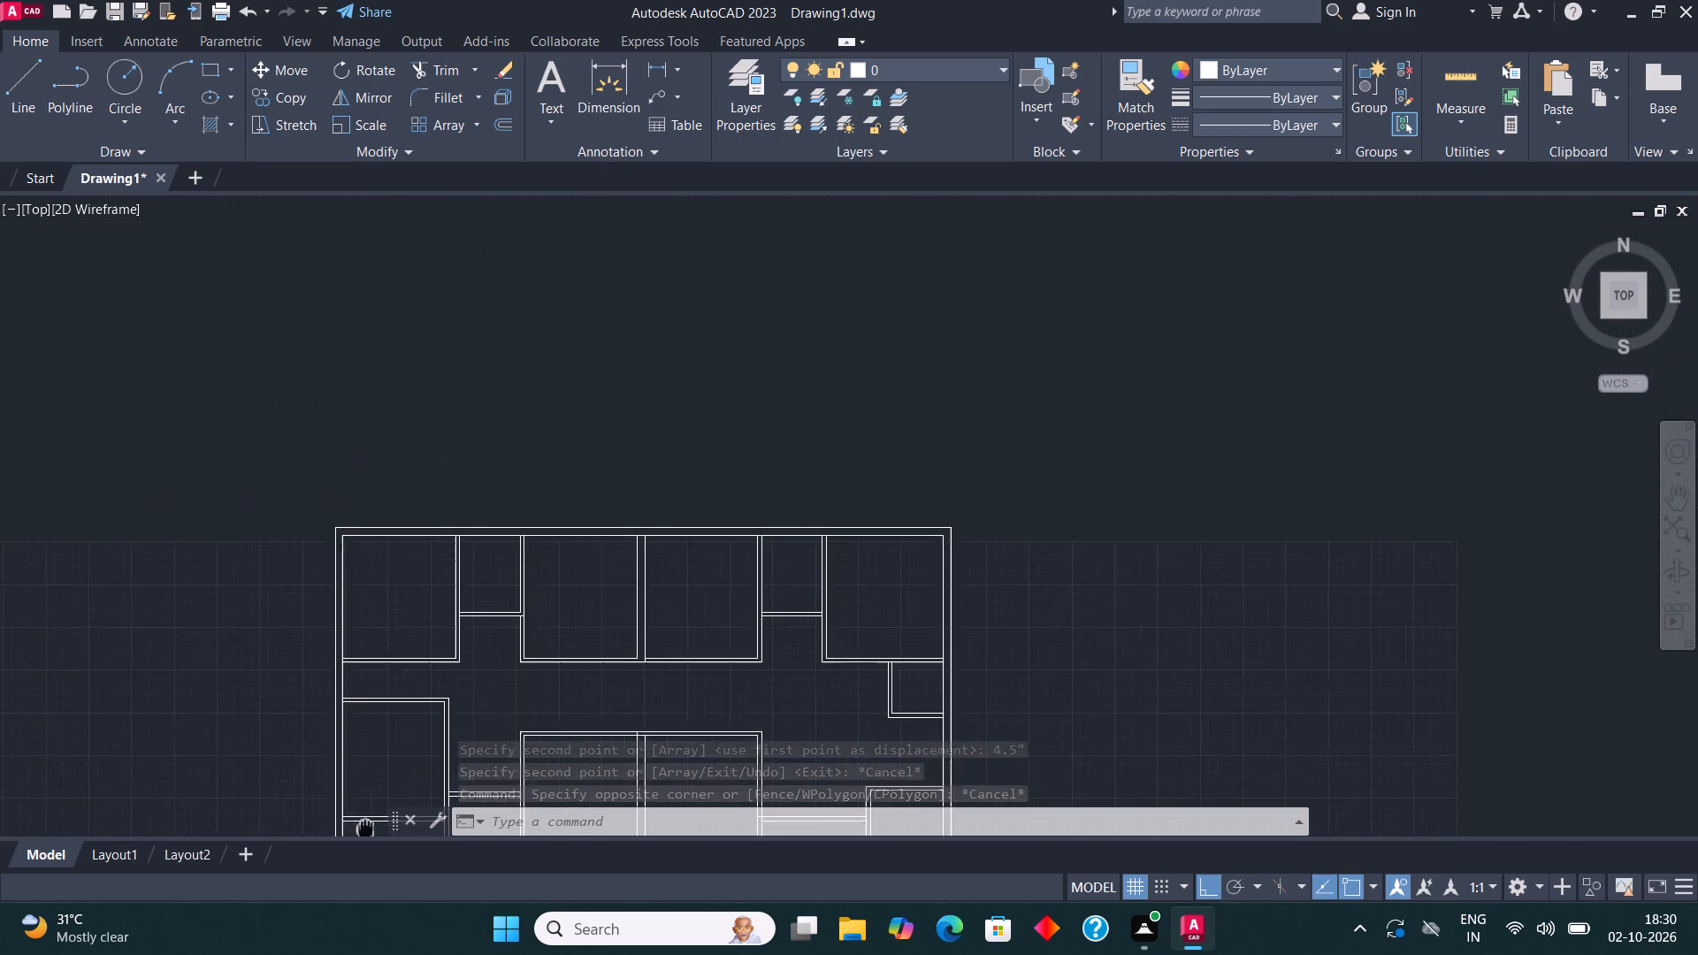
{"action": "middle_click_drag", "start_coordinate": [363, 833], "coordinate": [453, 532]}
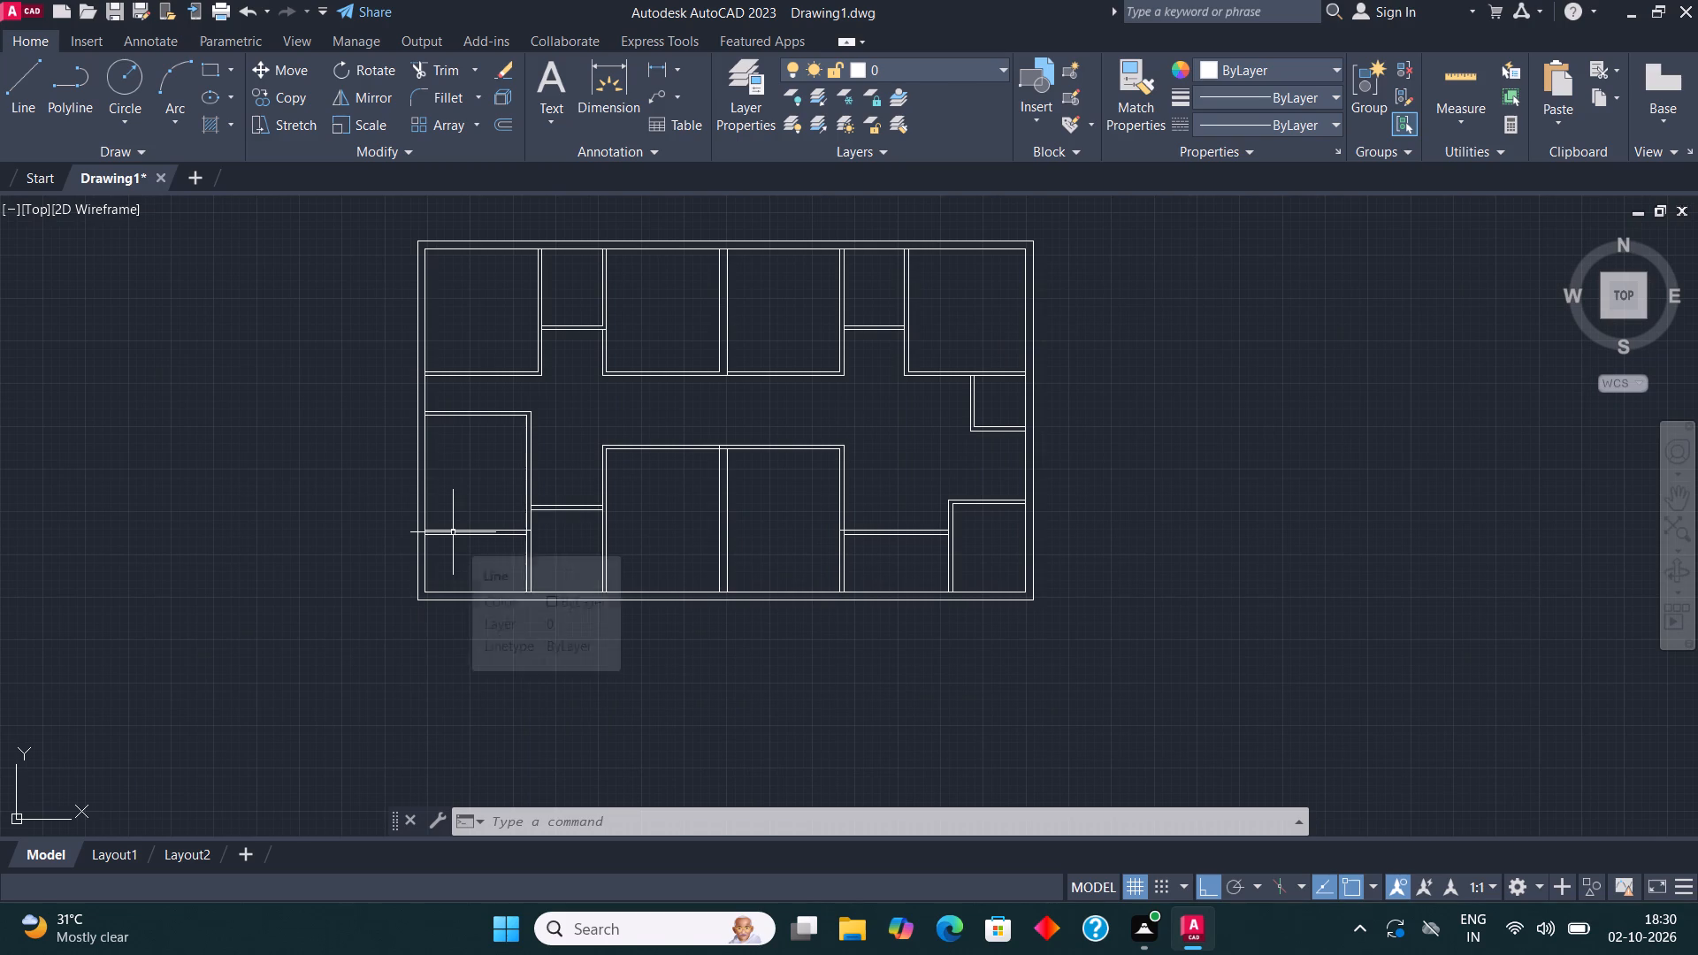
{"action": "middle_click_drag", "start_coordinate": [689, 483], "coordinate": [680, 573]}
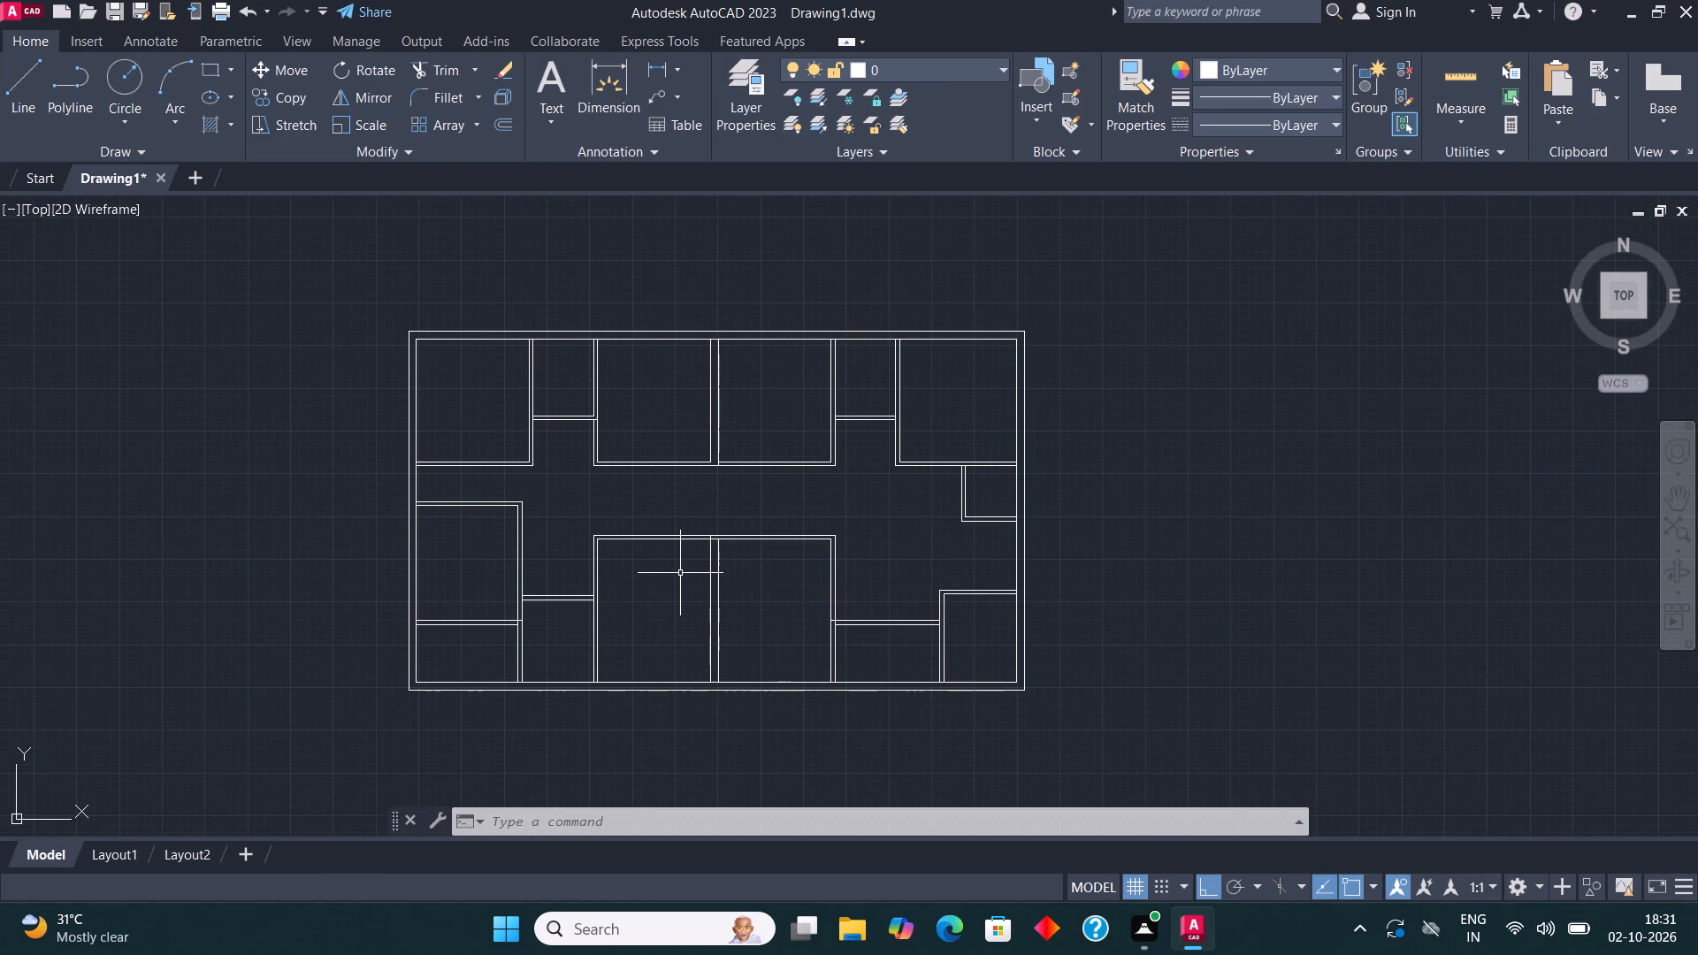
{"action": "left_click", "coordinate": [23, 92]}
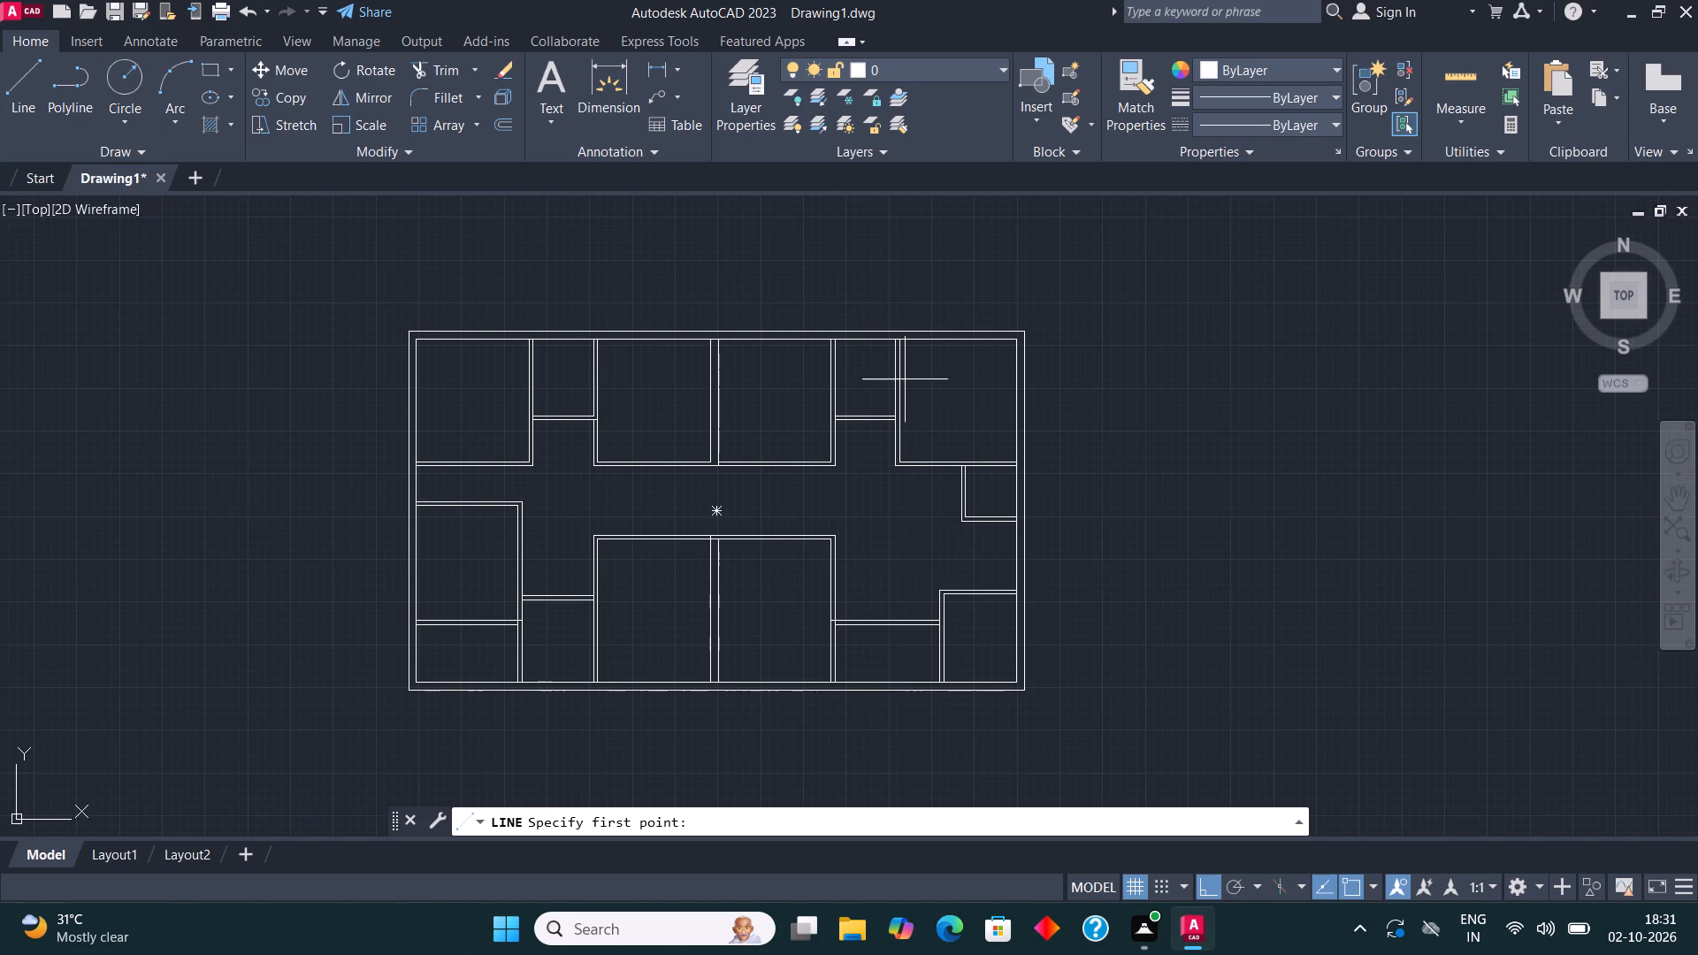
{"action": "scroll", "coordinate": [828, 517], "scroll_direction": "up", "scroll_amount": 2}
{"action": "left_click", "coordinate": [830, 389]}
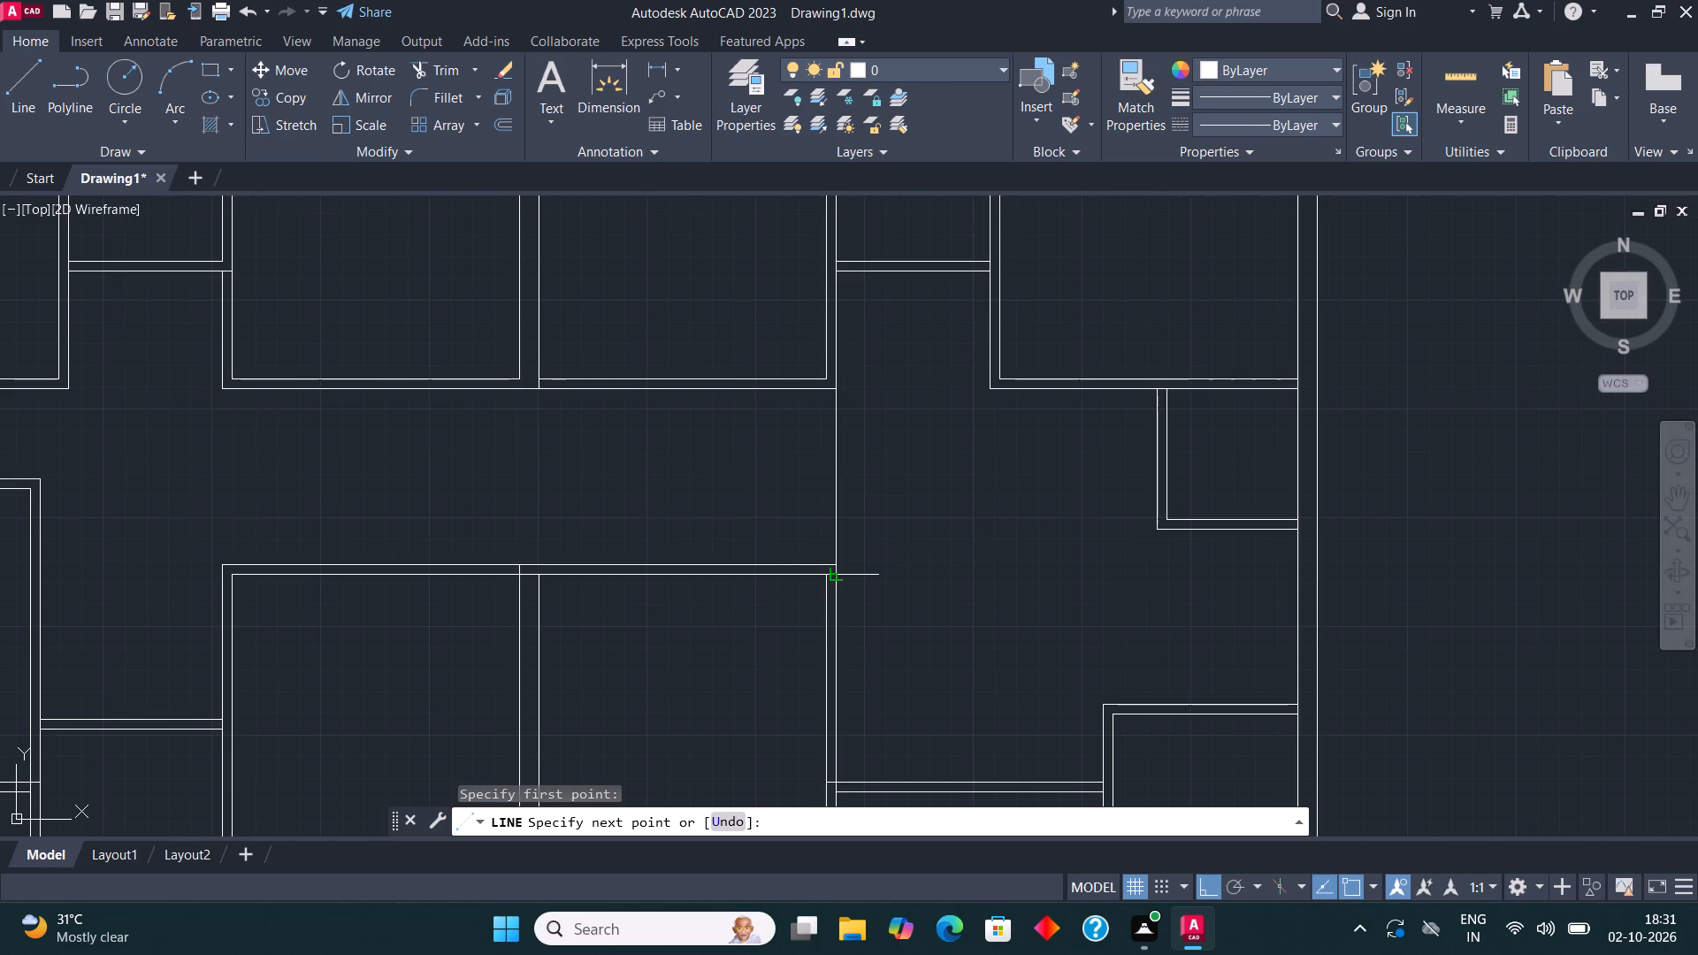
{"action": "left_click", "coordinate": [833, 560]}
{"action": "left_click", "coordinate": [19, 88]}
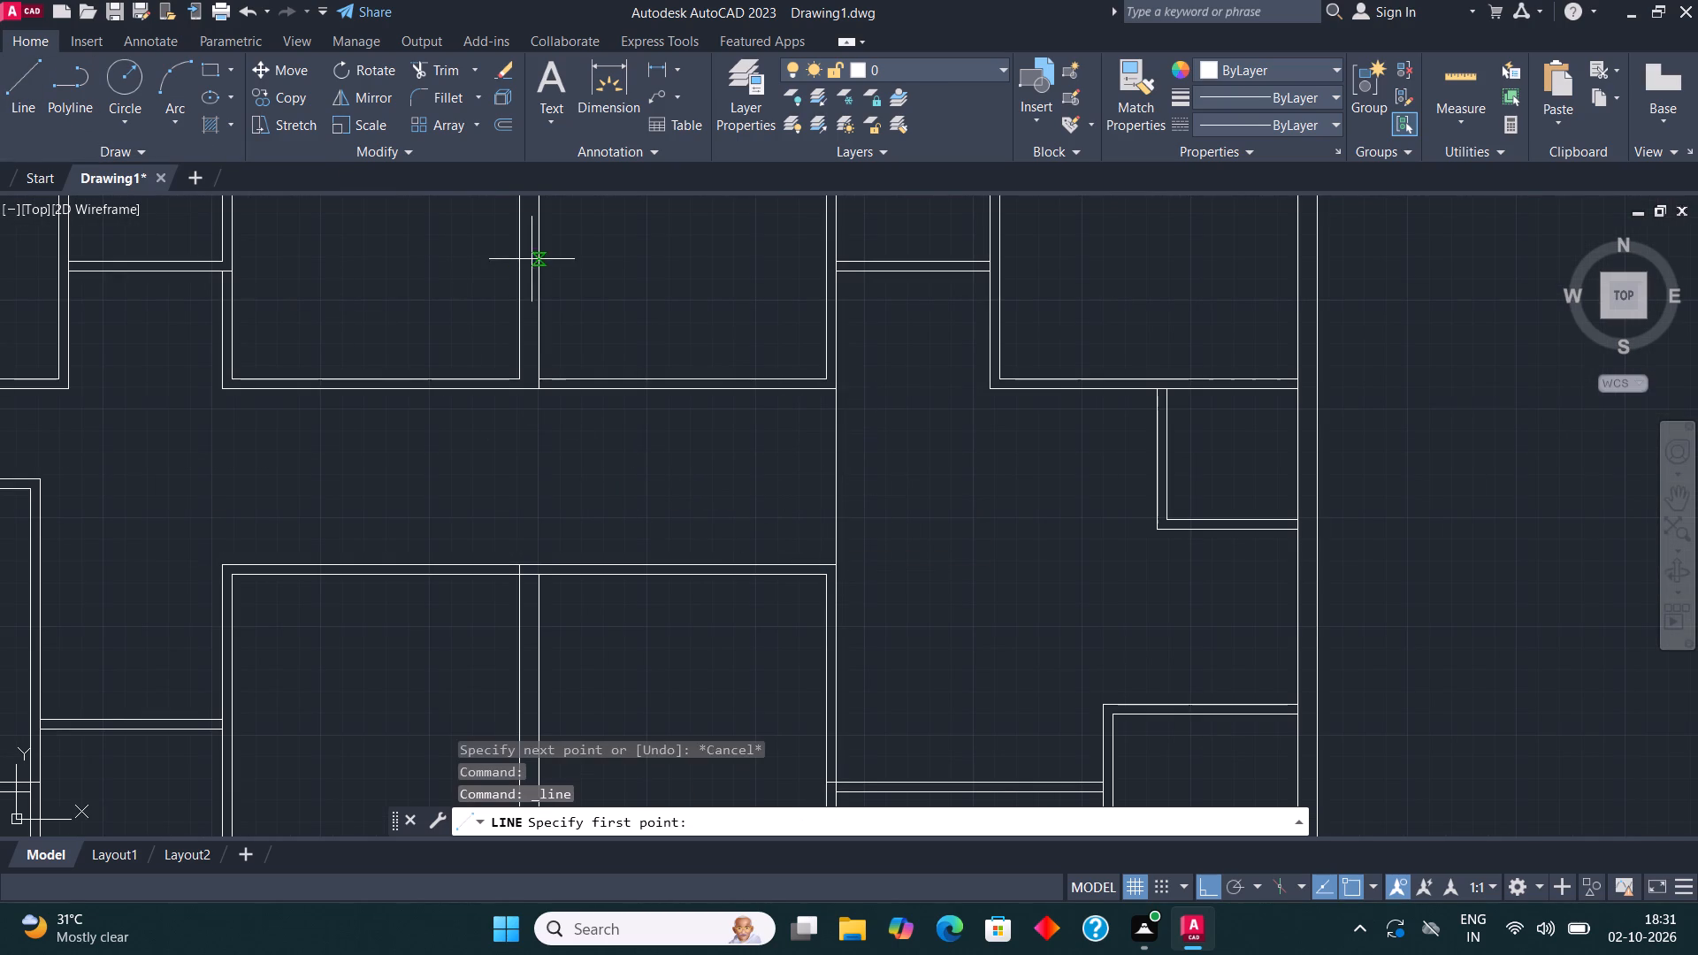
{"action": "left_click", "coordinate": [829, 379]}
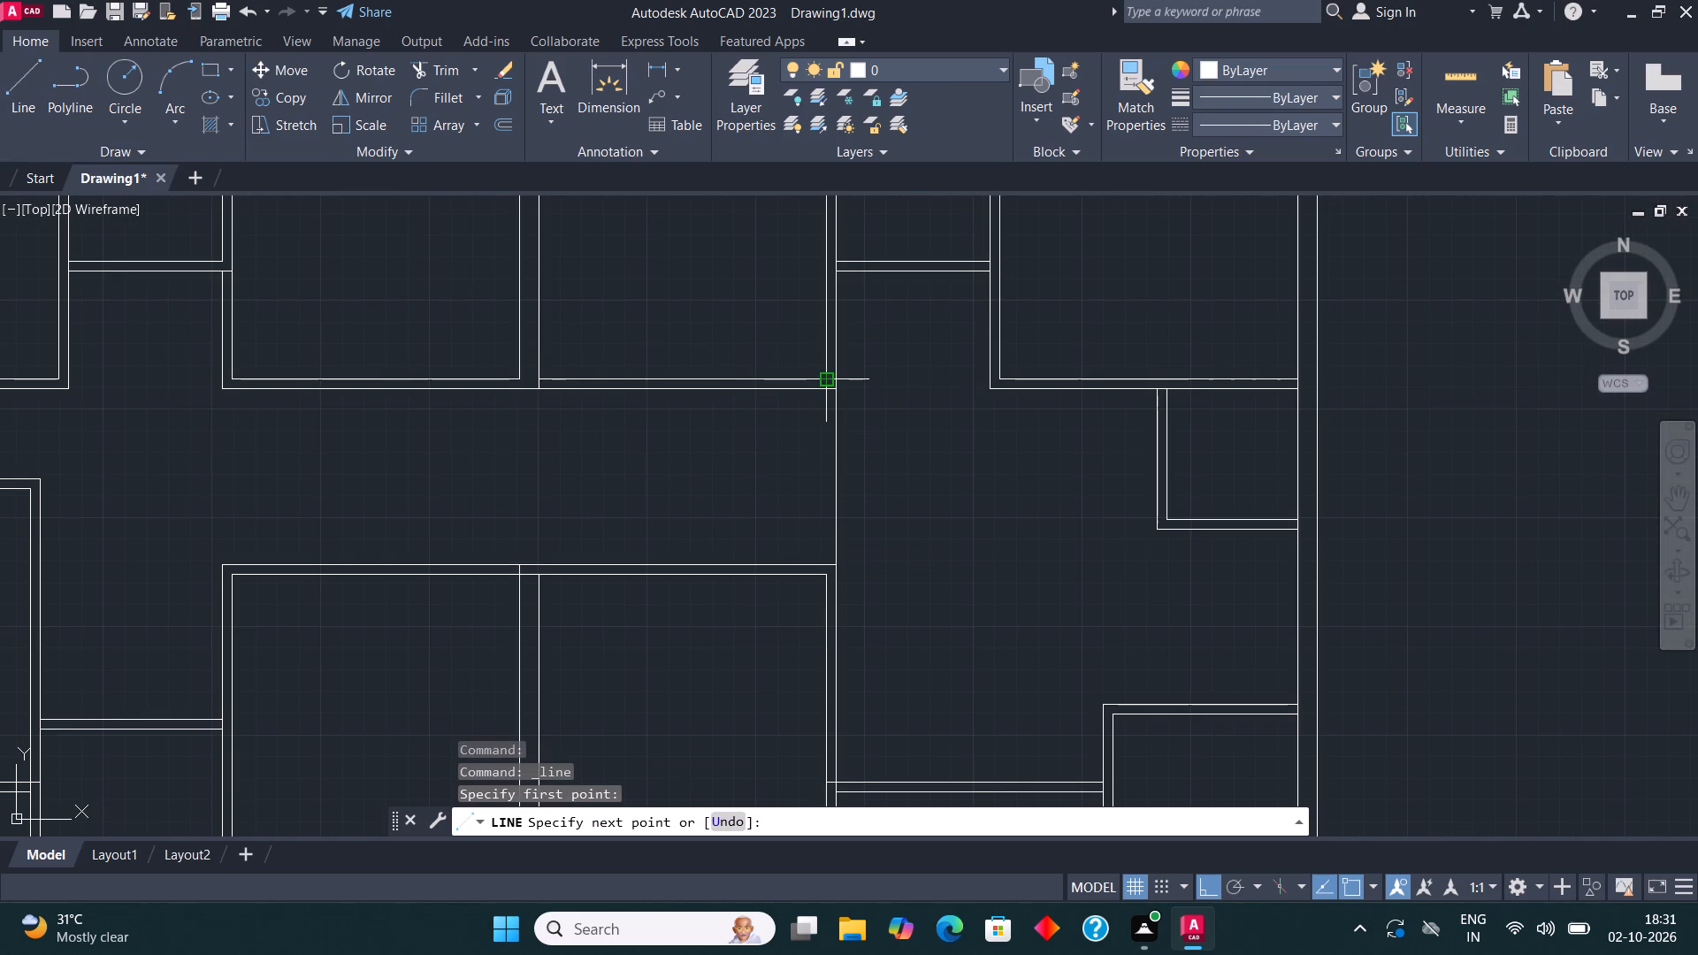
{"action": "left_click", "coordinate": [823, 576]}
{"action": "key", "text": "Escape"}
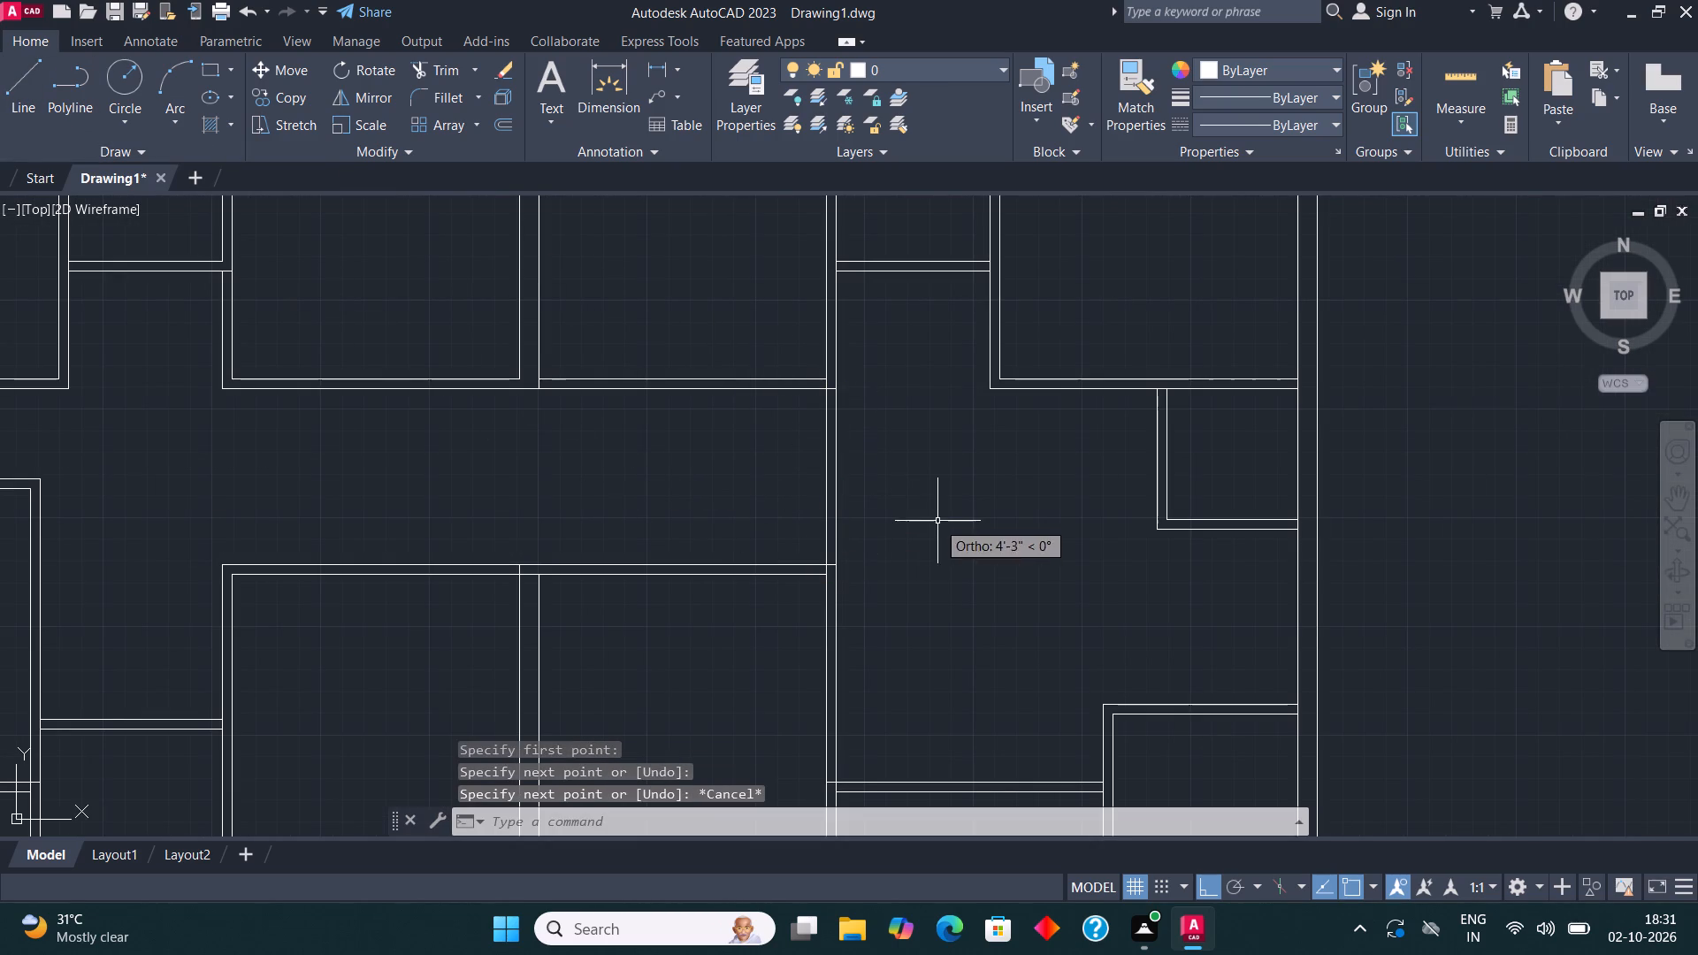
{"action": "middle_click_drag", "start_coordinate": [733, 531], "coordinate": [906, 556]}
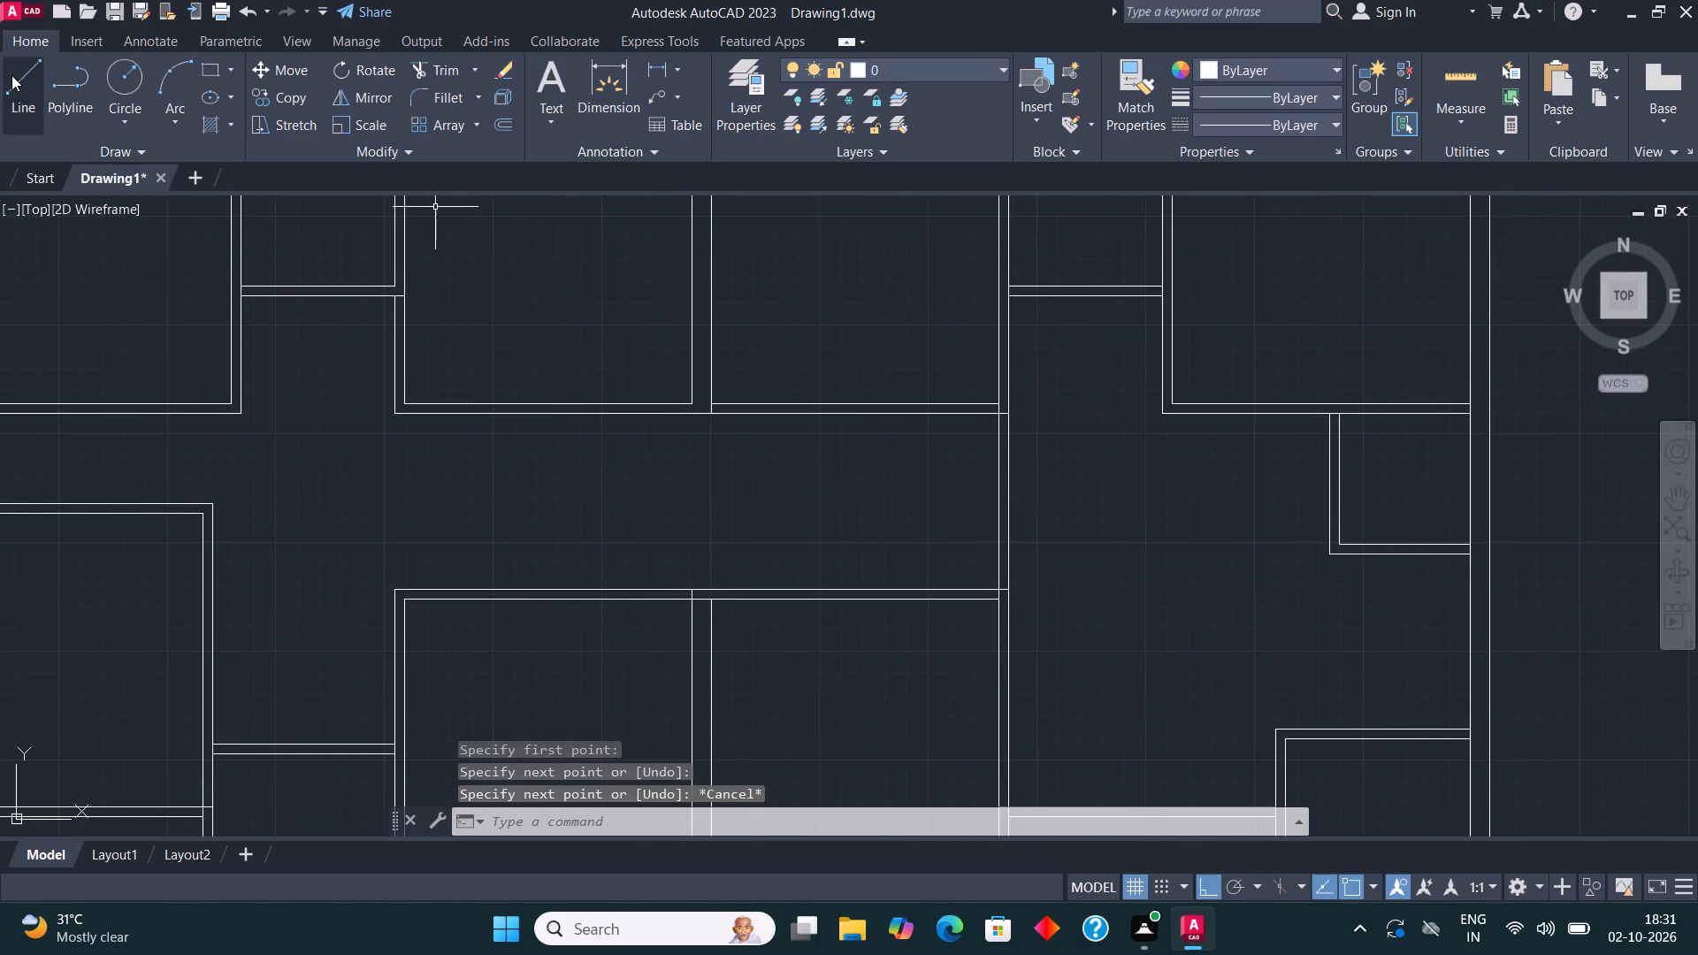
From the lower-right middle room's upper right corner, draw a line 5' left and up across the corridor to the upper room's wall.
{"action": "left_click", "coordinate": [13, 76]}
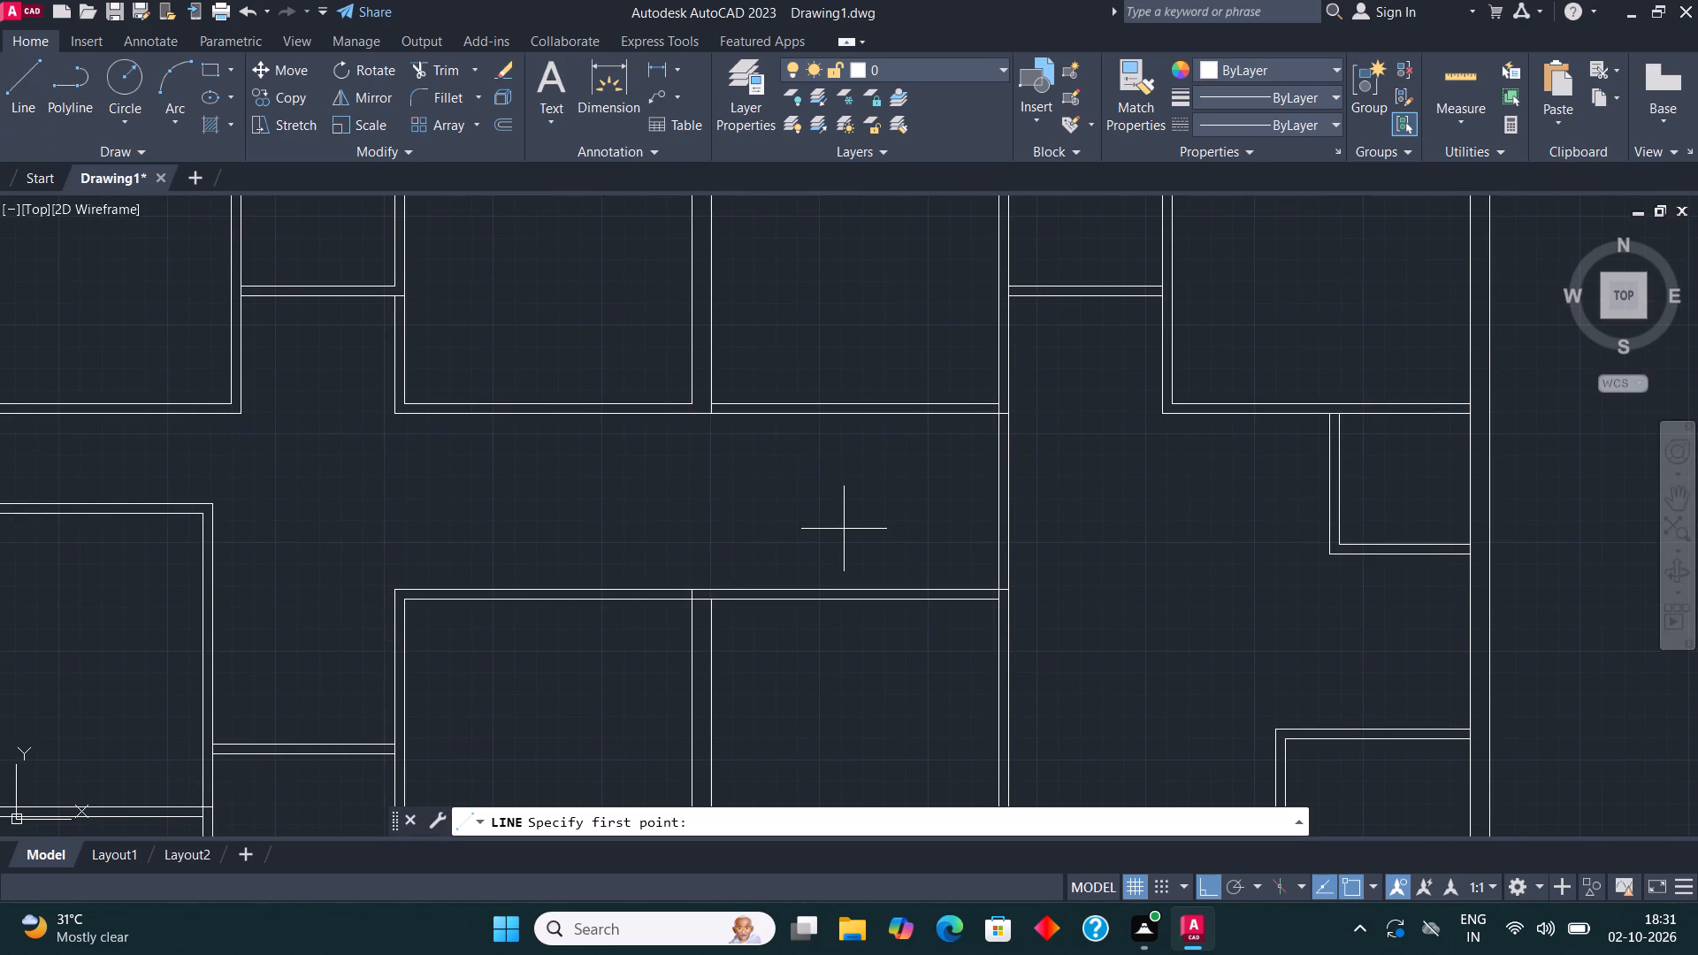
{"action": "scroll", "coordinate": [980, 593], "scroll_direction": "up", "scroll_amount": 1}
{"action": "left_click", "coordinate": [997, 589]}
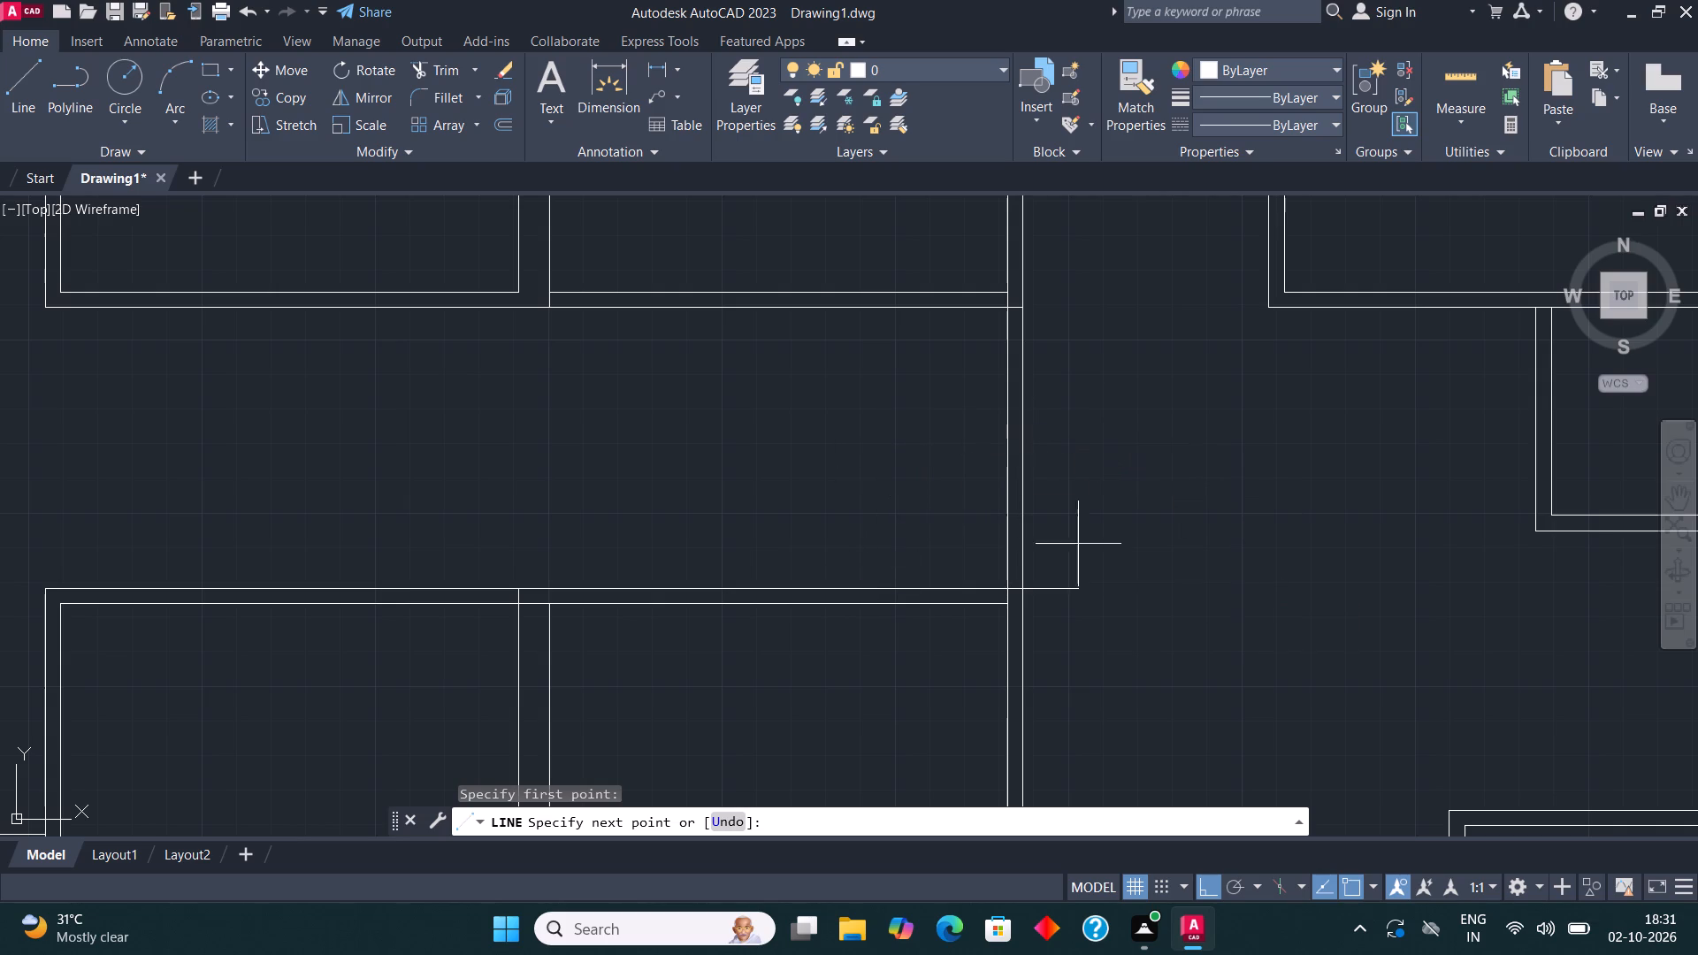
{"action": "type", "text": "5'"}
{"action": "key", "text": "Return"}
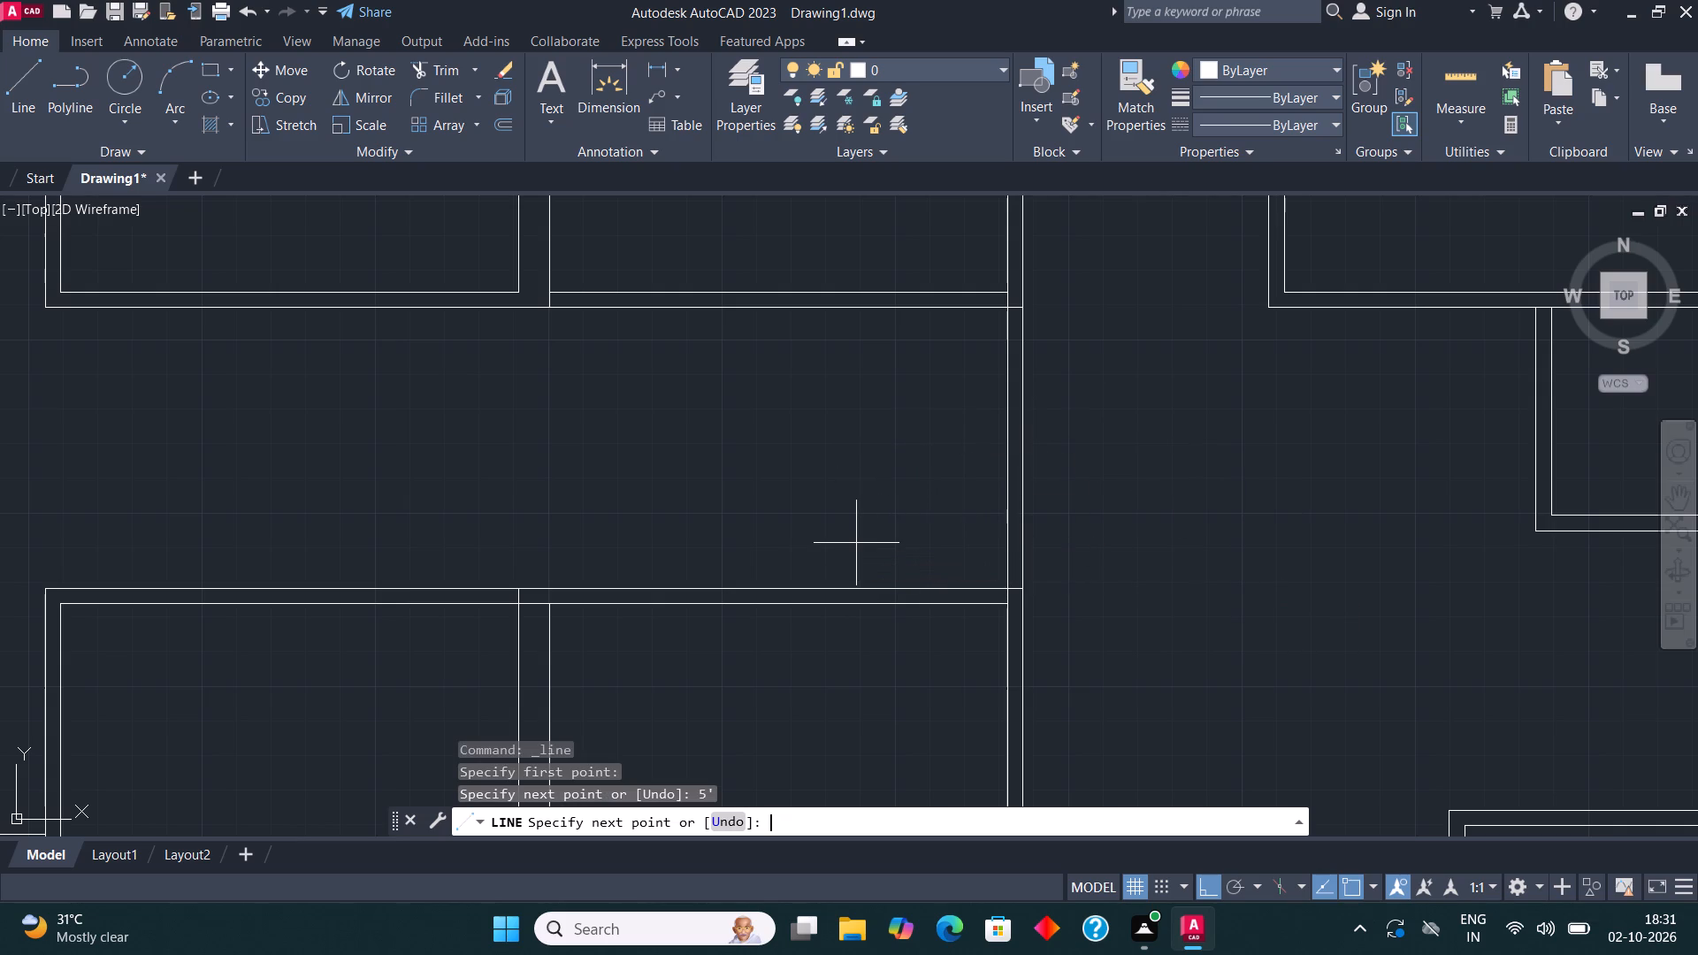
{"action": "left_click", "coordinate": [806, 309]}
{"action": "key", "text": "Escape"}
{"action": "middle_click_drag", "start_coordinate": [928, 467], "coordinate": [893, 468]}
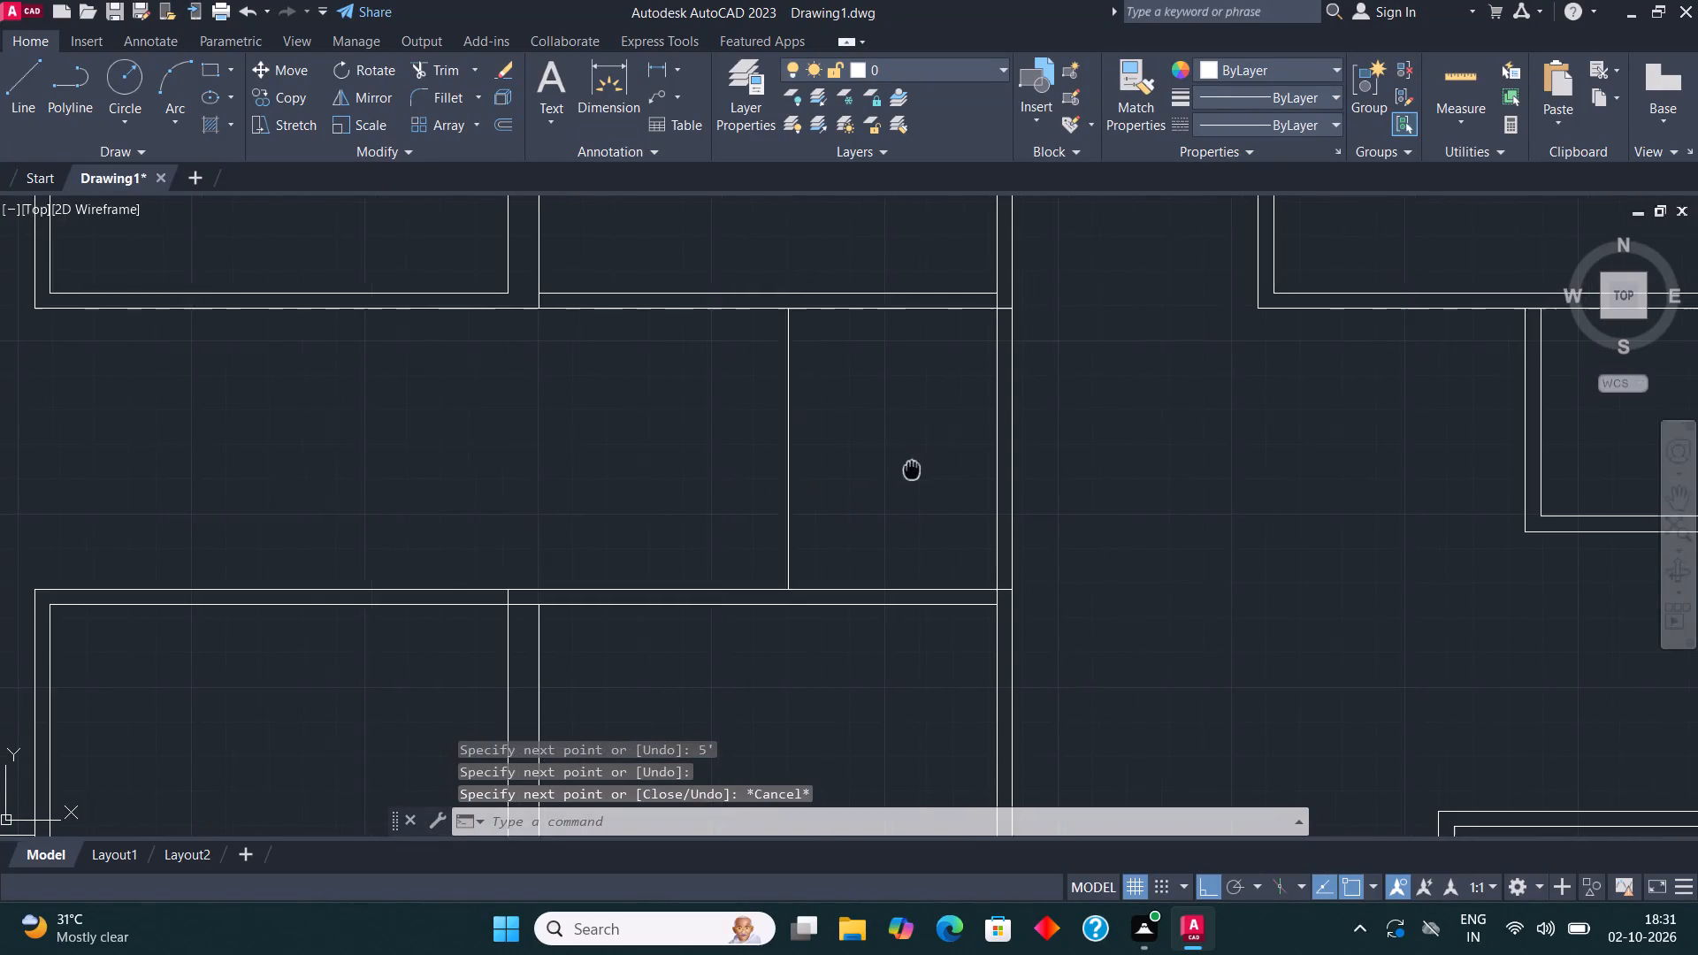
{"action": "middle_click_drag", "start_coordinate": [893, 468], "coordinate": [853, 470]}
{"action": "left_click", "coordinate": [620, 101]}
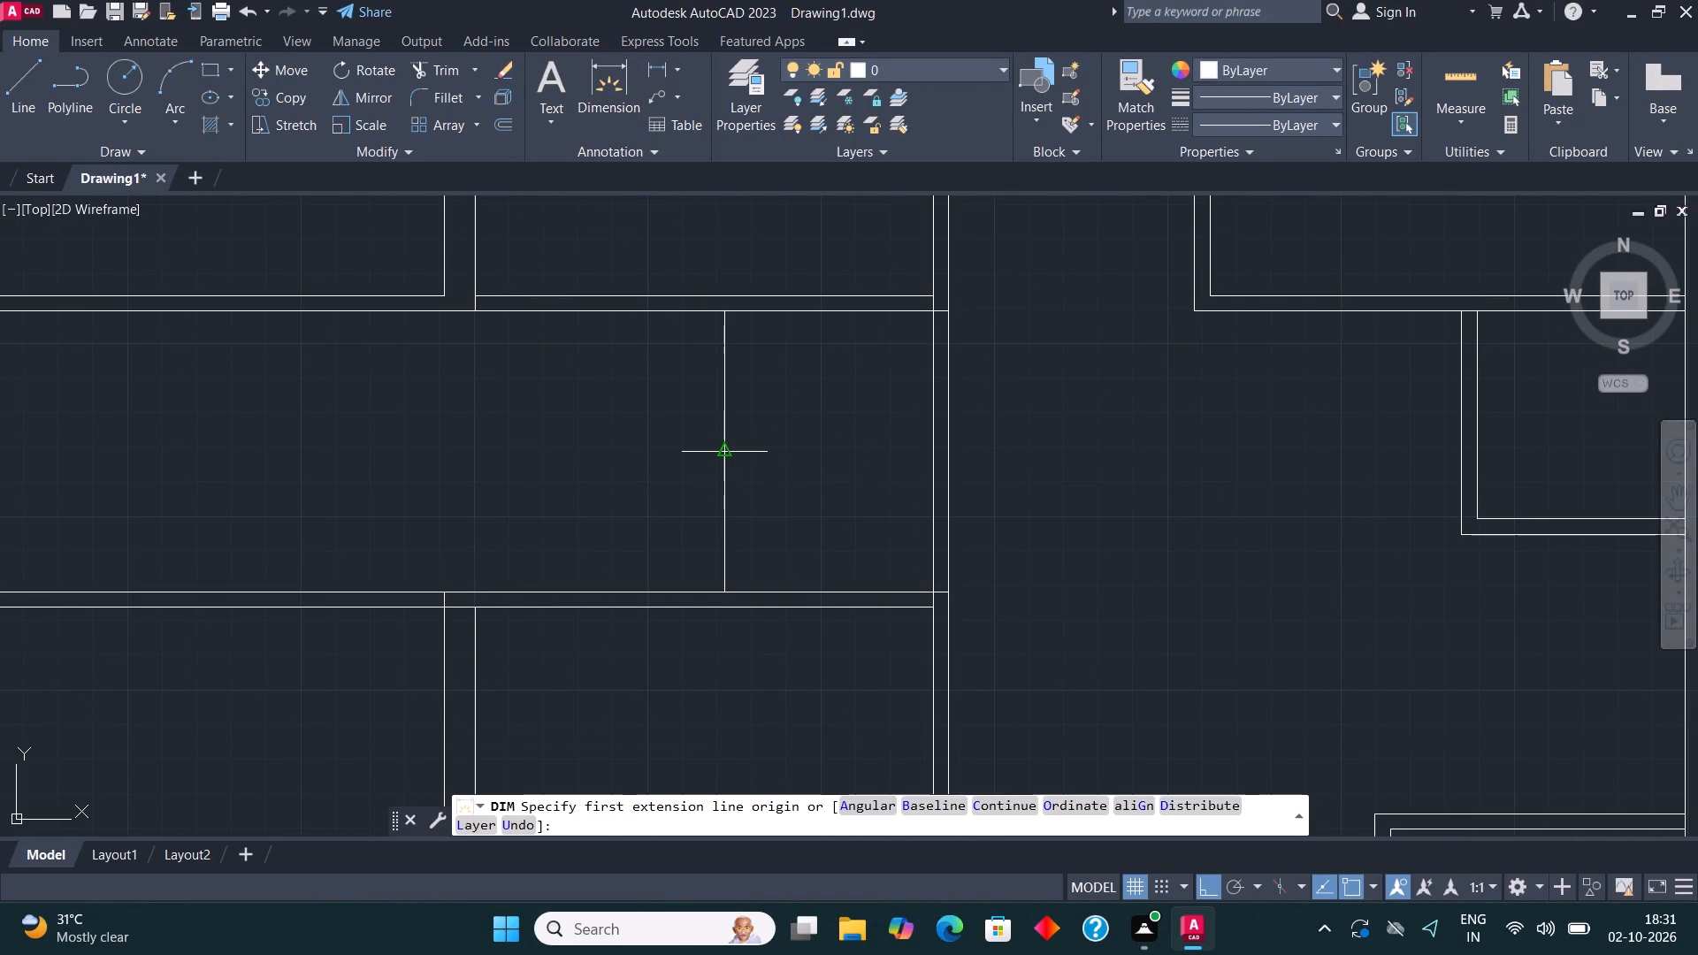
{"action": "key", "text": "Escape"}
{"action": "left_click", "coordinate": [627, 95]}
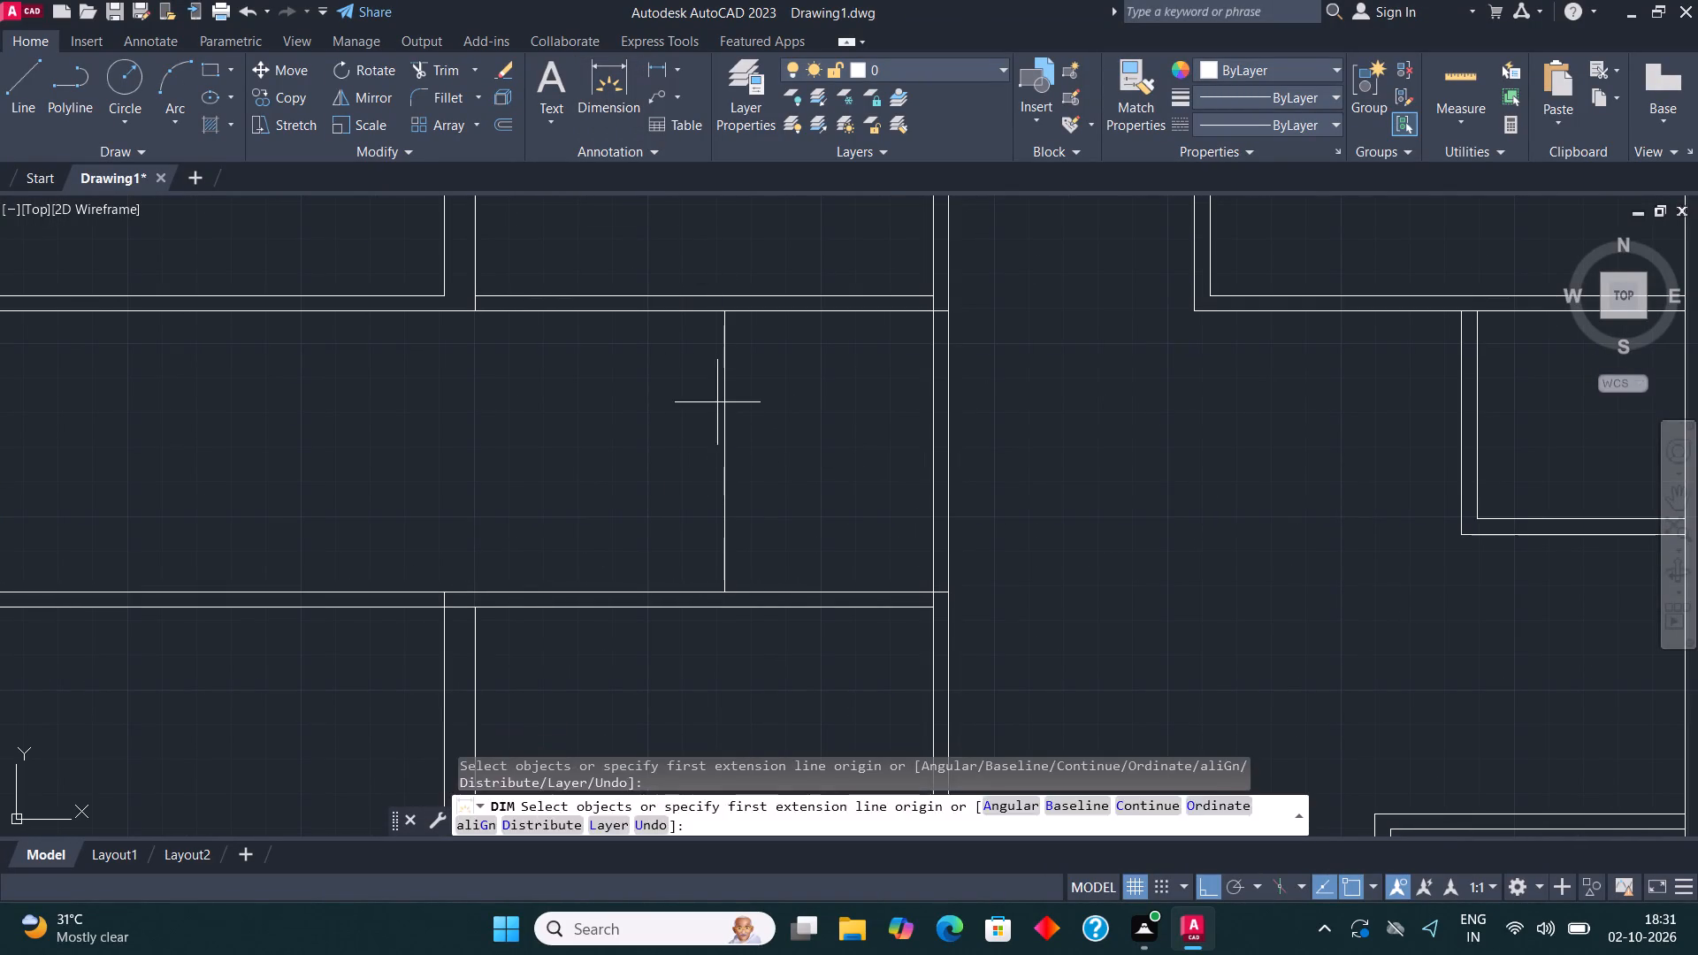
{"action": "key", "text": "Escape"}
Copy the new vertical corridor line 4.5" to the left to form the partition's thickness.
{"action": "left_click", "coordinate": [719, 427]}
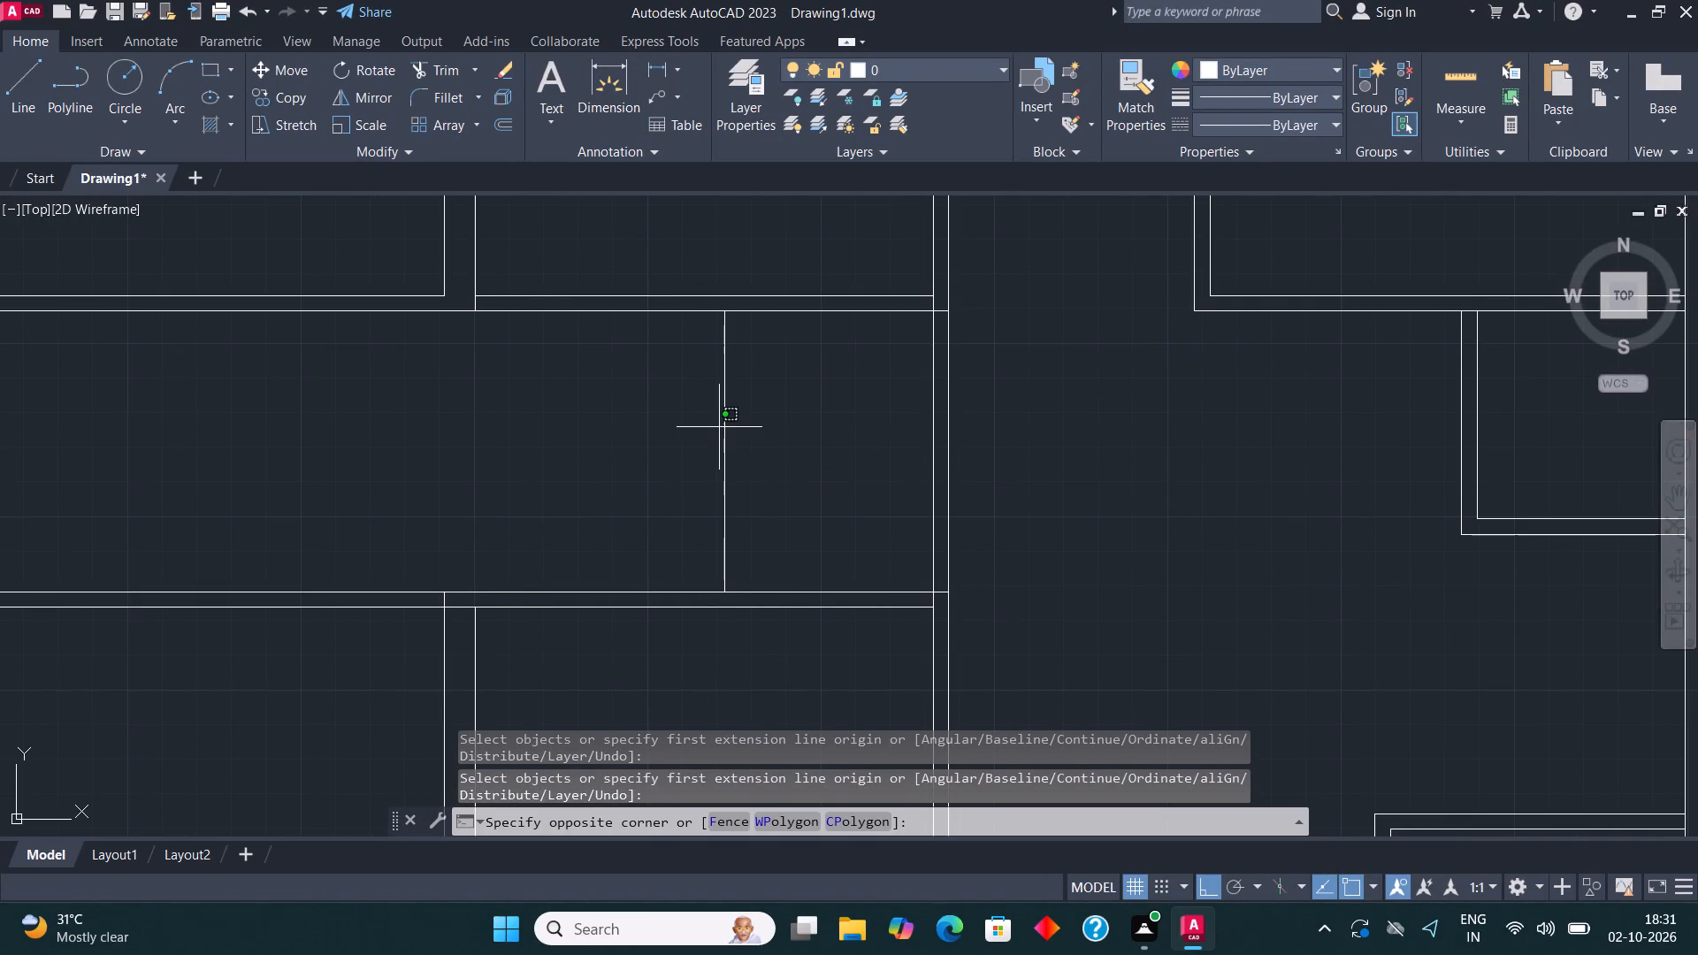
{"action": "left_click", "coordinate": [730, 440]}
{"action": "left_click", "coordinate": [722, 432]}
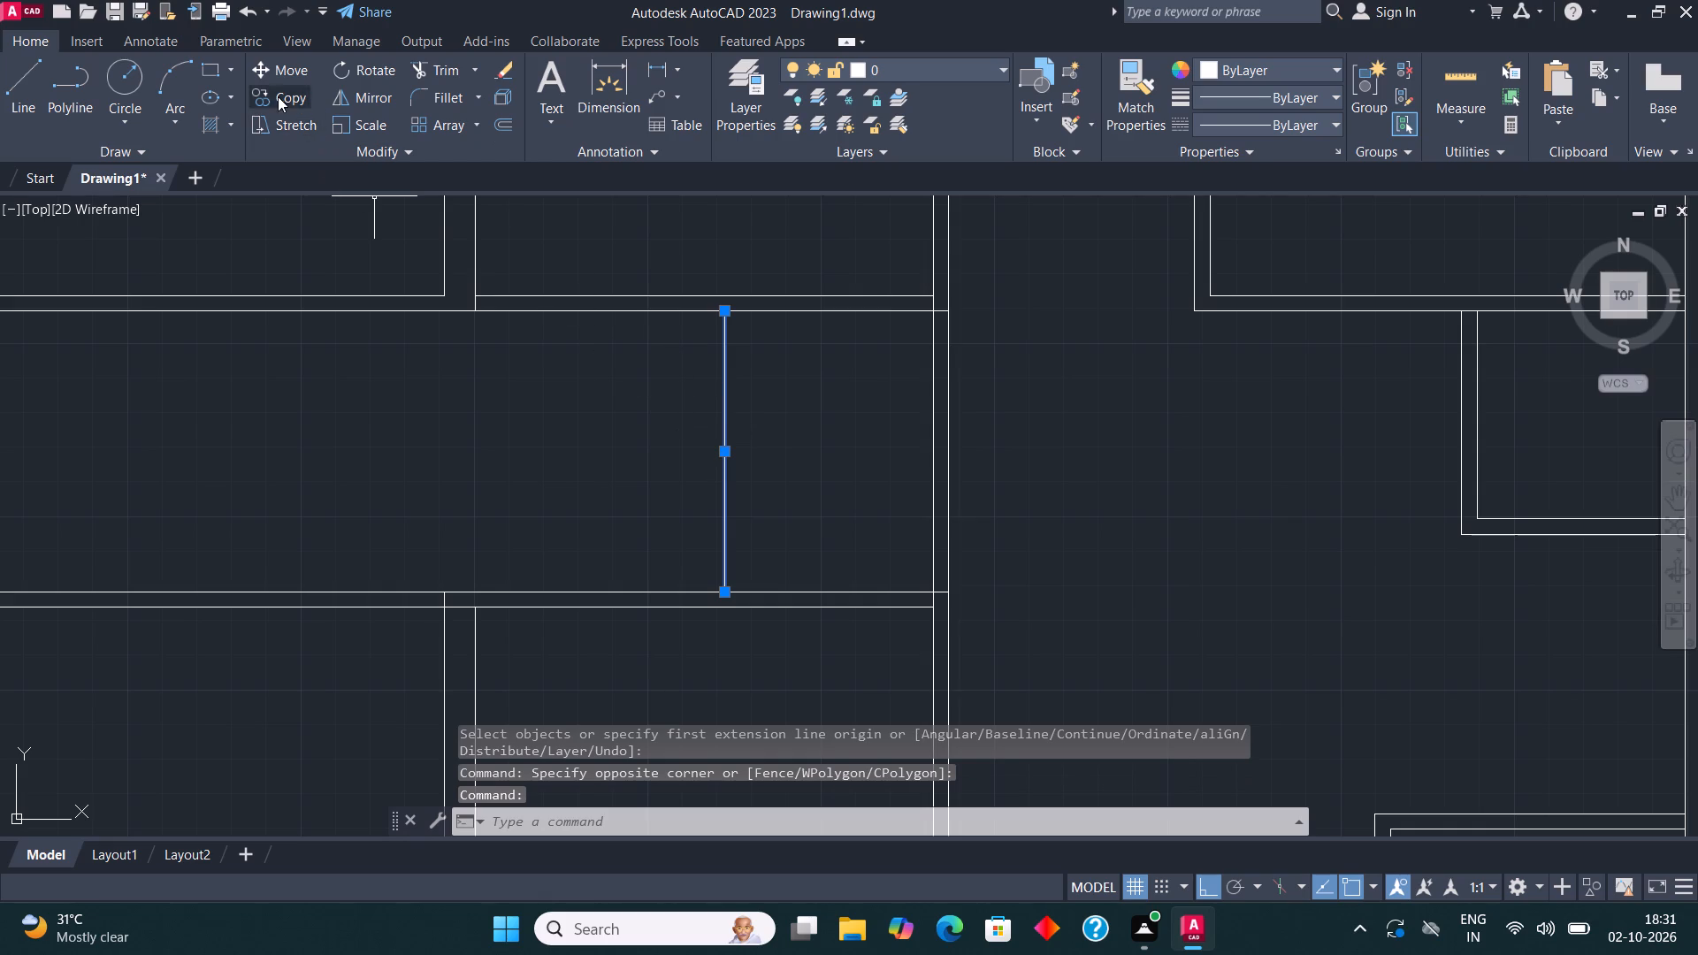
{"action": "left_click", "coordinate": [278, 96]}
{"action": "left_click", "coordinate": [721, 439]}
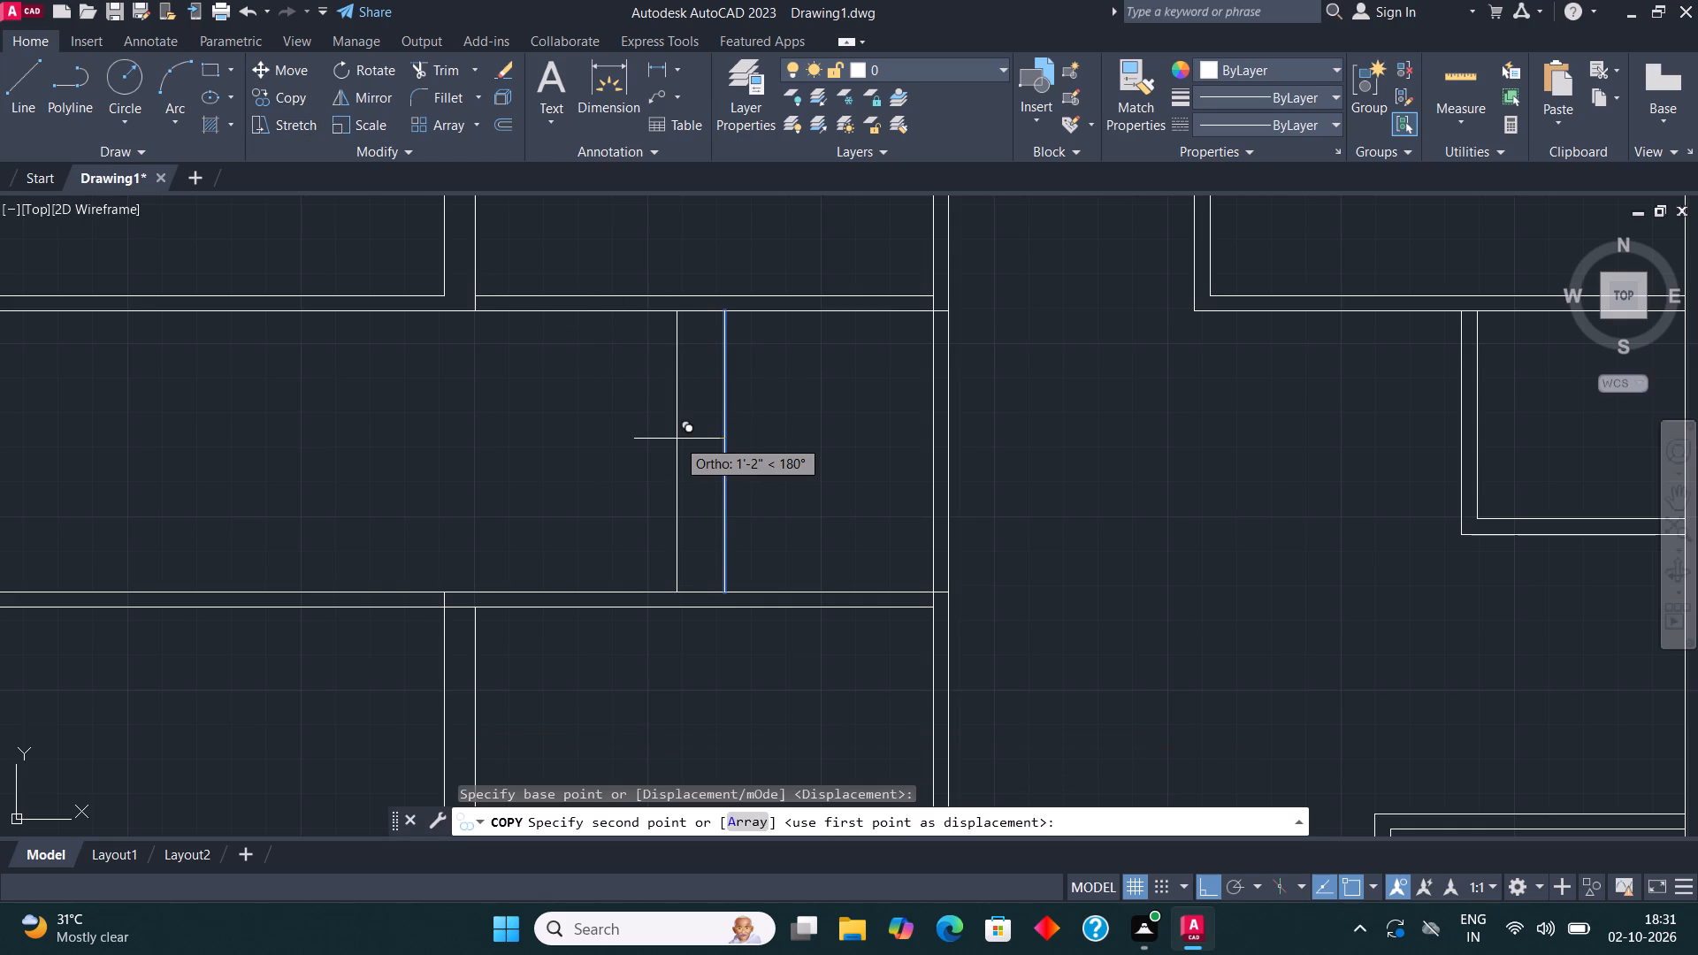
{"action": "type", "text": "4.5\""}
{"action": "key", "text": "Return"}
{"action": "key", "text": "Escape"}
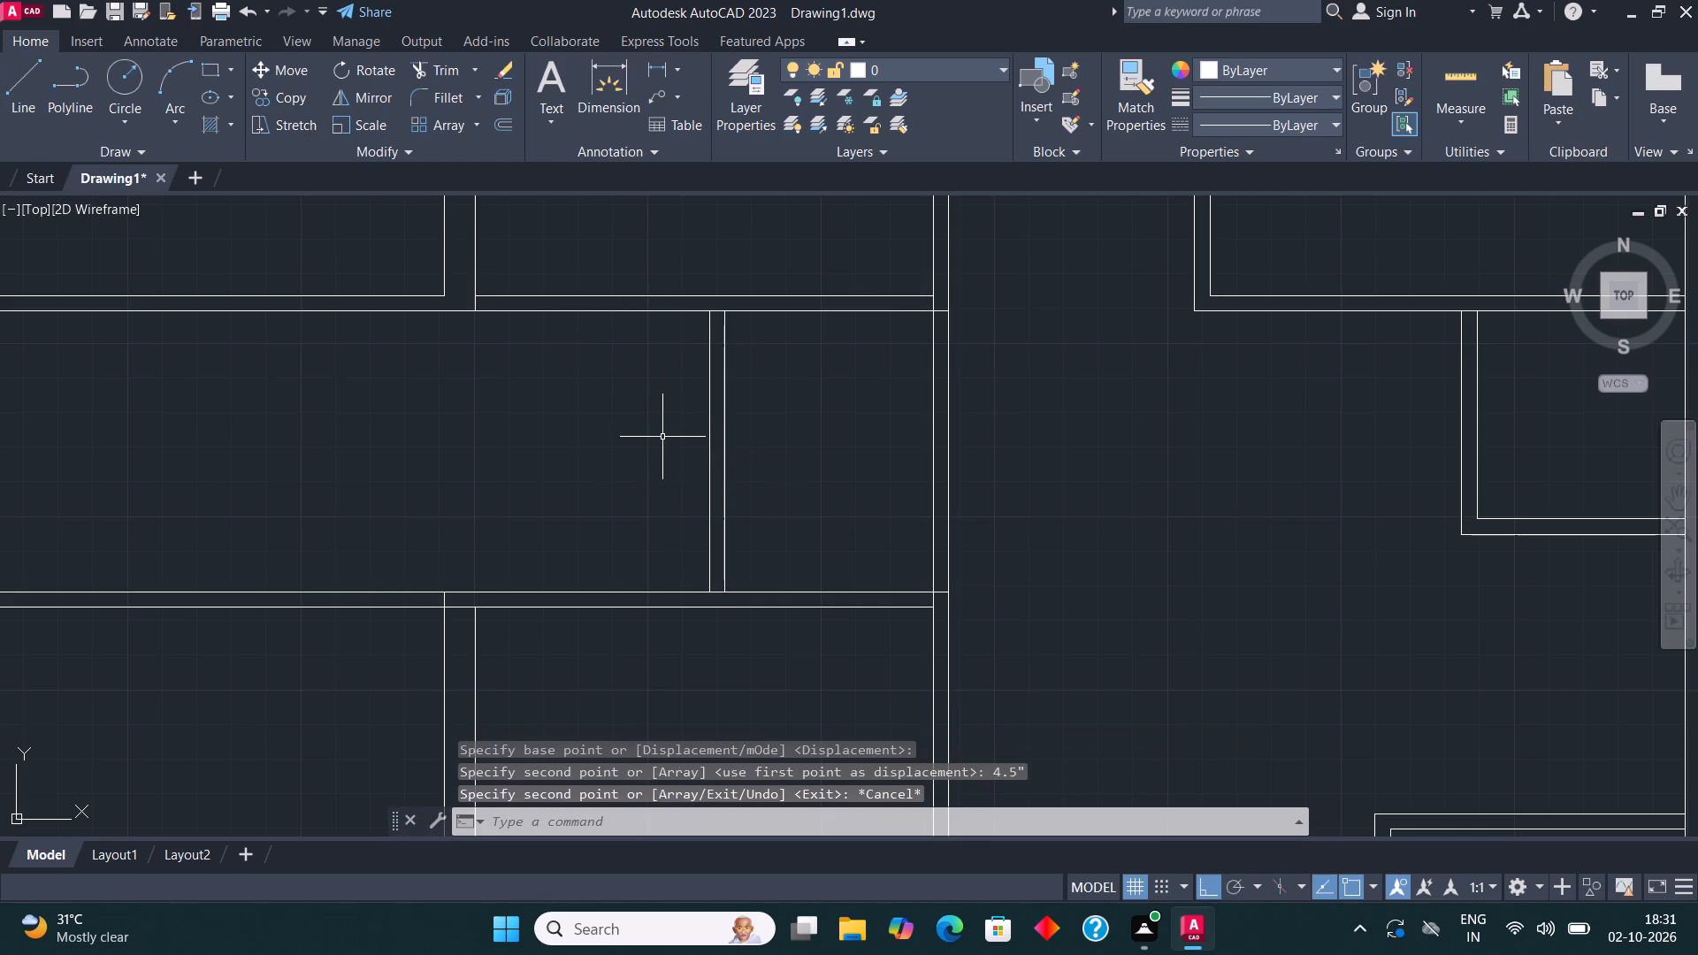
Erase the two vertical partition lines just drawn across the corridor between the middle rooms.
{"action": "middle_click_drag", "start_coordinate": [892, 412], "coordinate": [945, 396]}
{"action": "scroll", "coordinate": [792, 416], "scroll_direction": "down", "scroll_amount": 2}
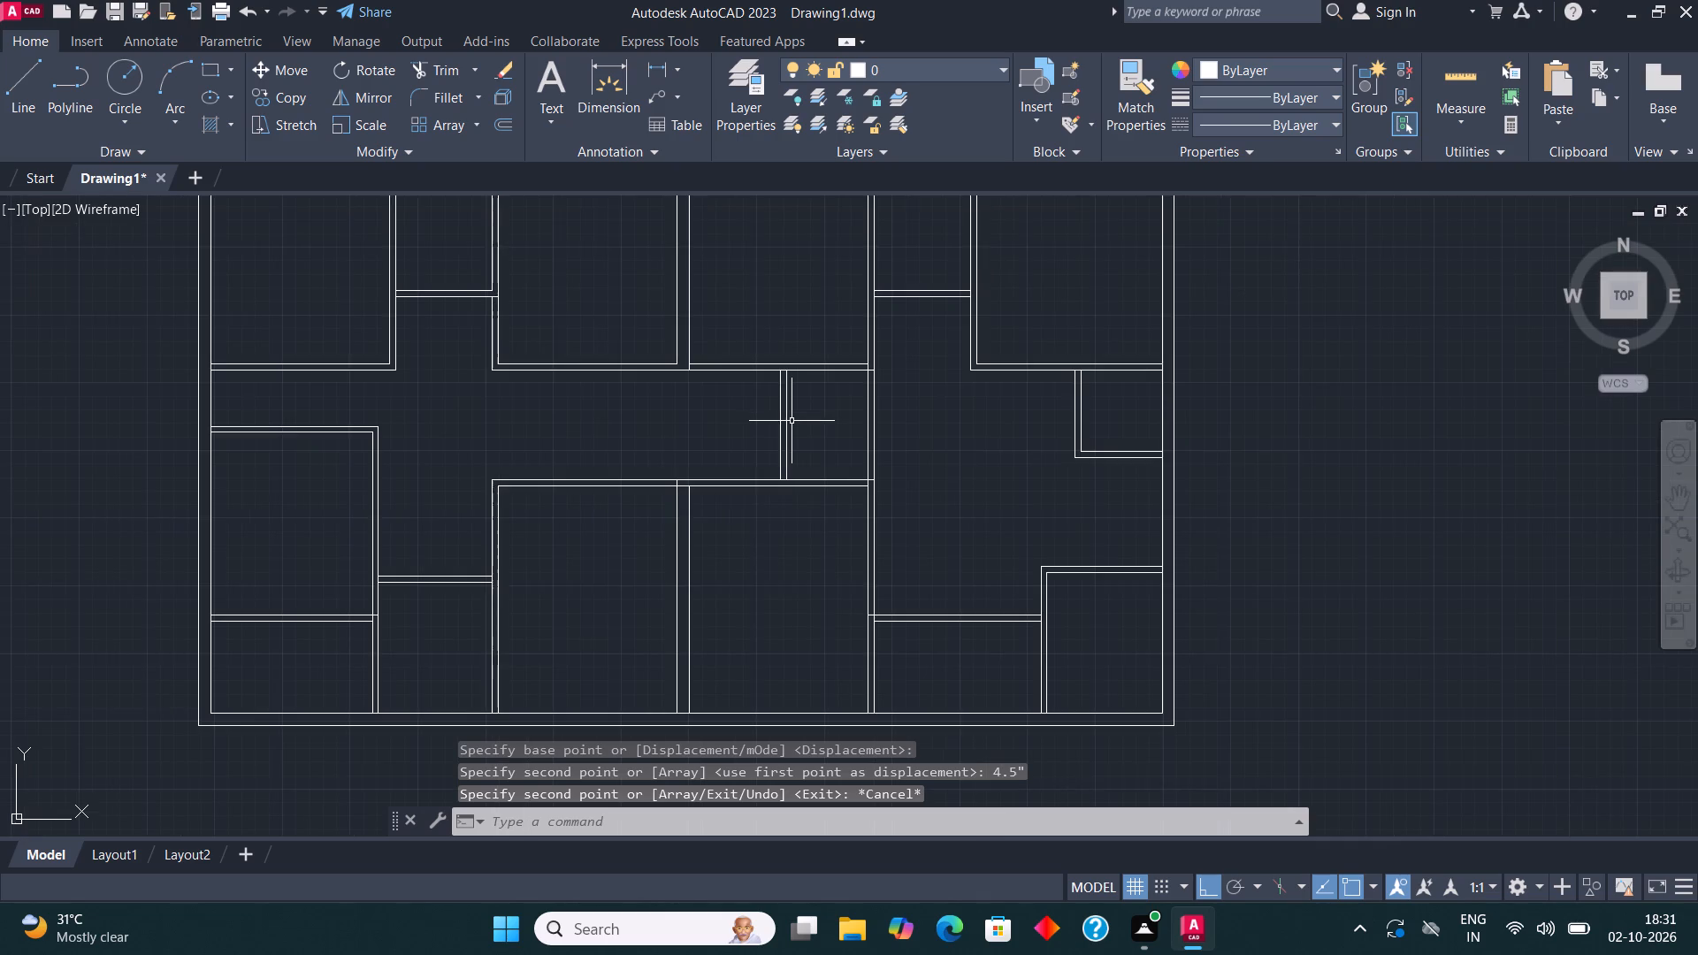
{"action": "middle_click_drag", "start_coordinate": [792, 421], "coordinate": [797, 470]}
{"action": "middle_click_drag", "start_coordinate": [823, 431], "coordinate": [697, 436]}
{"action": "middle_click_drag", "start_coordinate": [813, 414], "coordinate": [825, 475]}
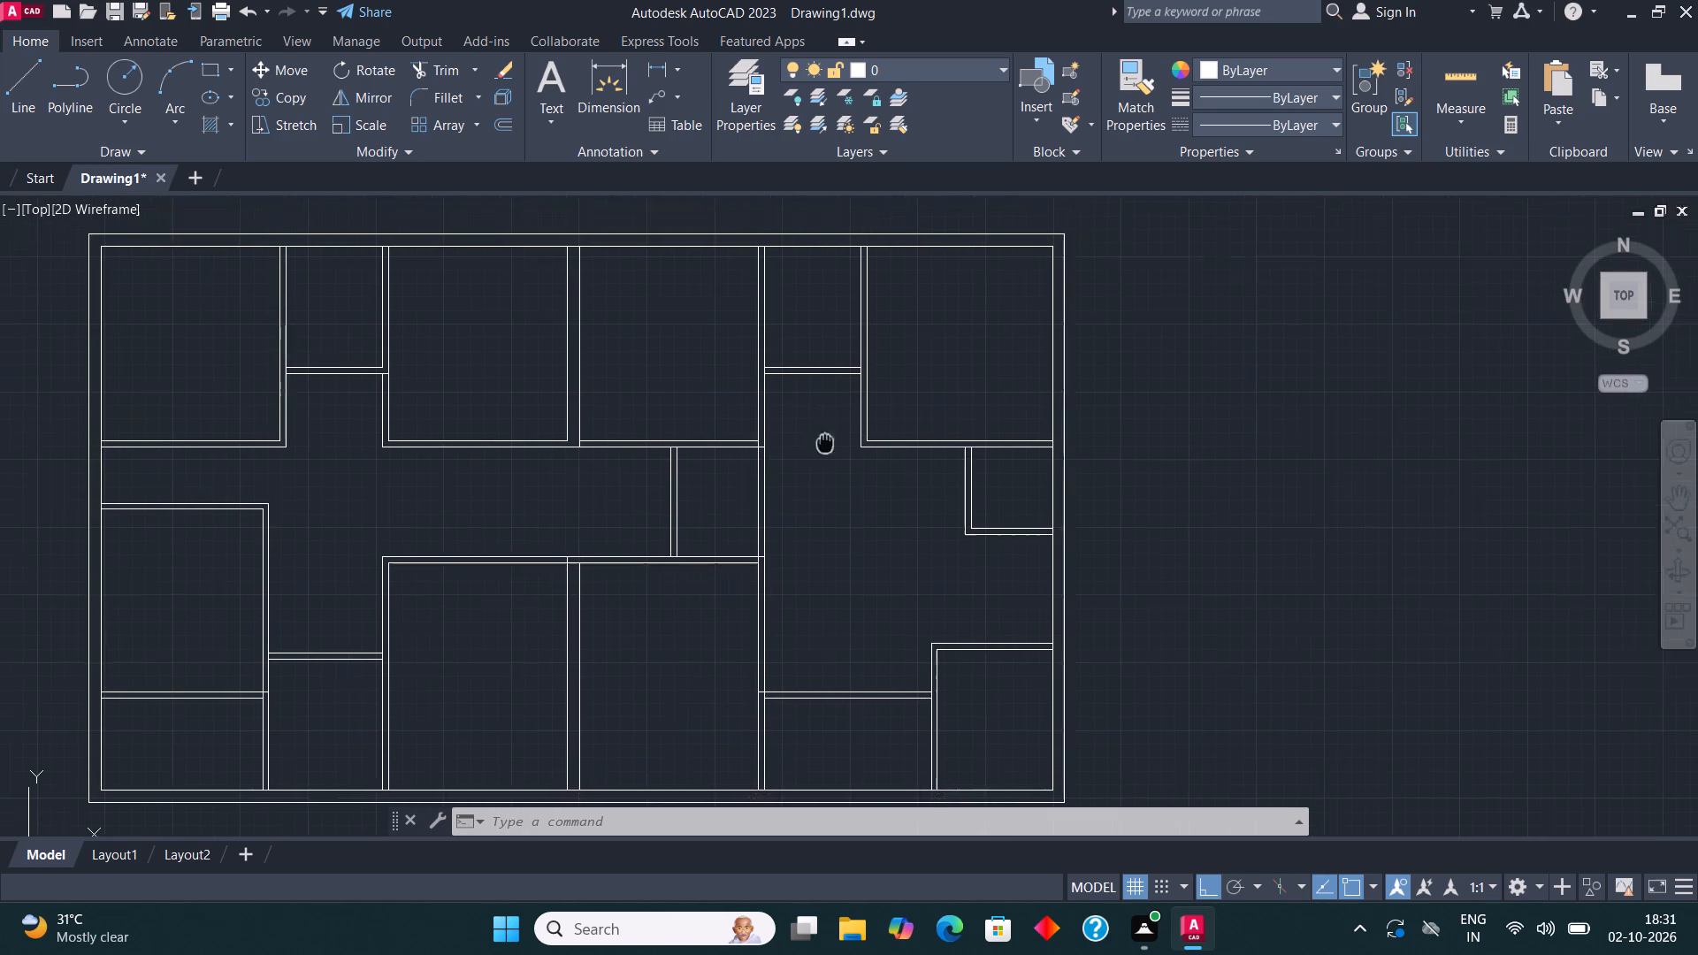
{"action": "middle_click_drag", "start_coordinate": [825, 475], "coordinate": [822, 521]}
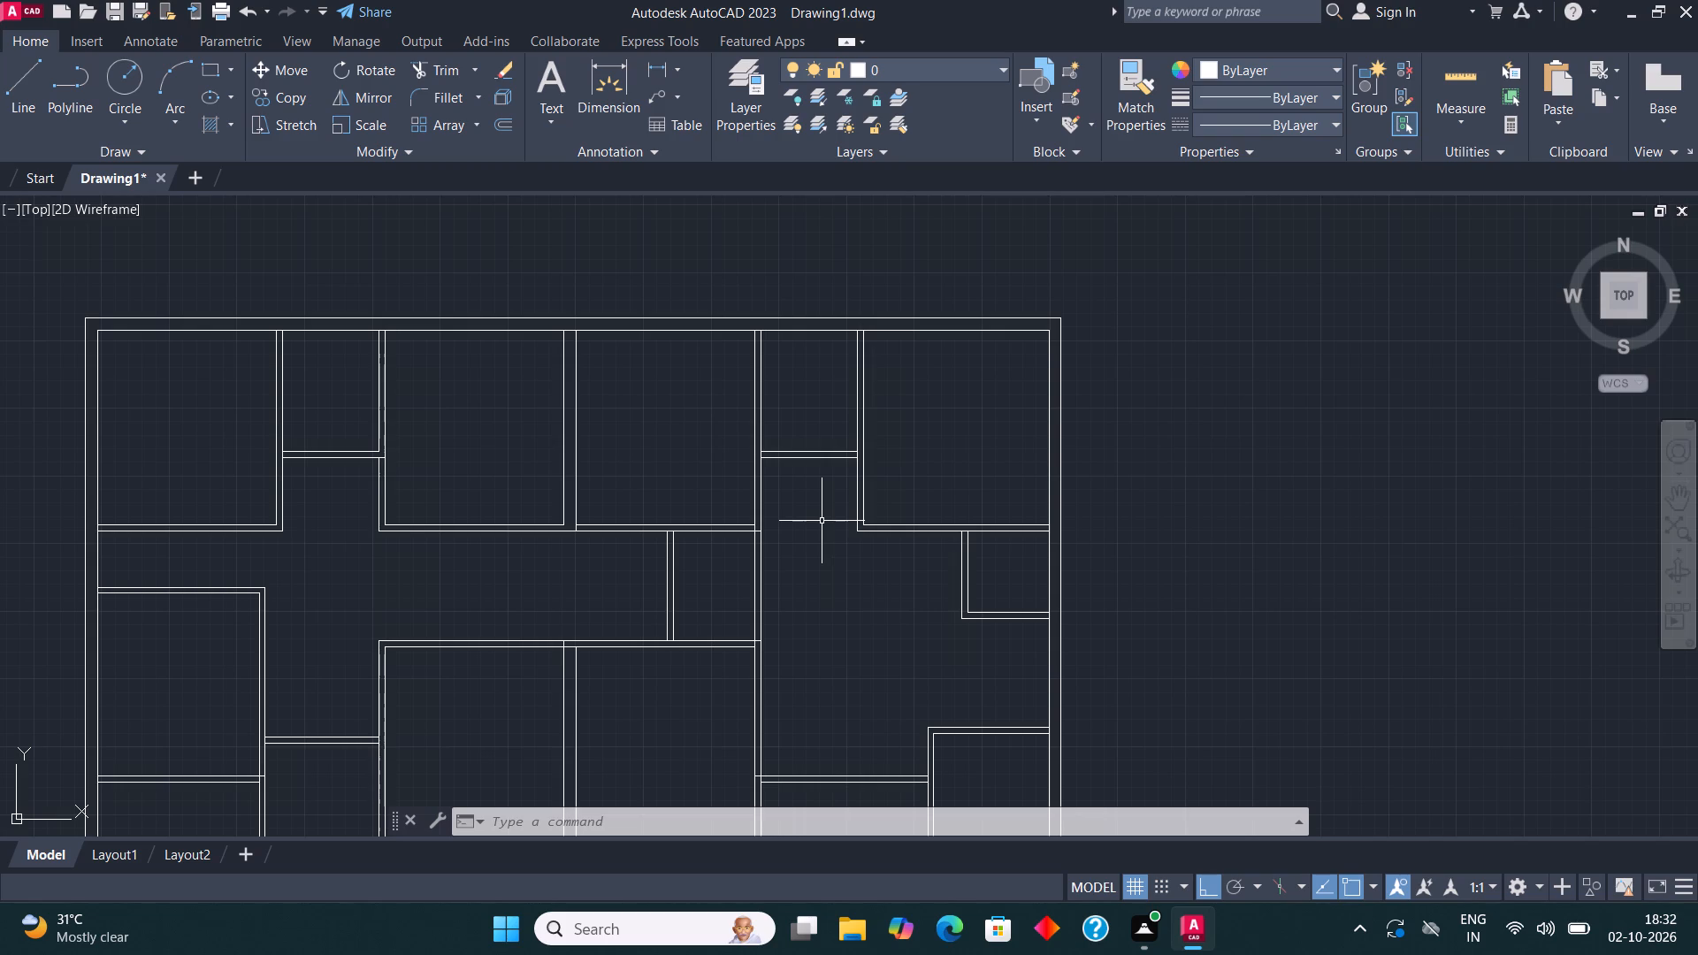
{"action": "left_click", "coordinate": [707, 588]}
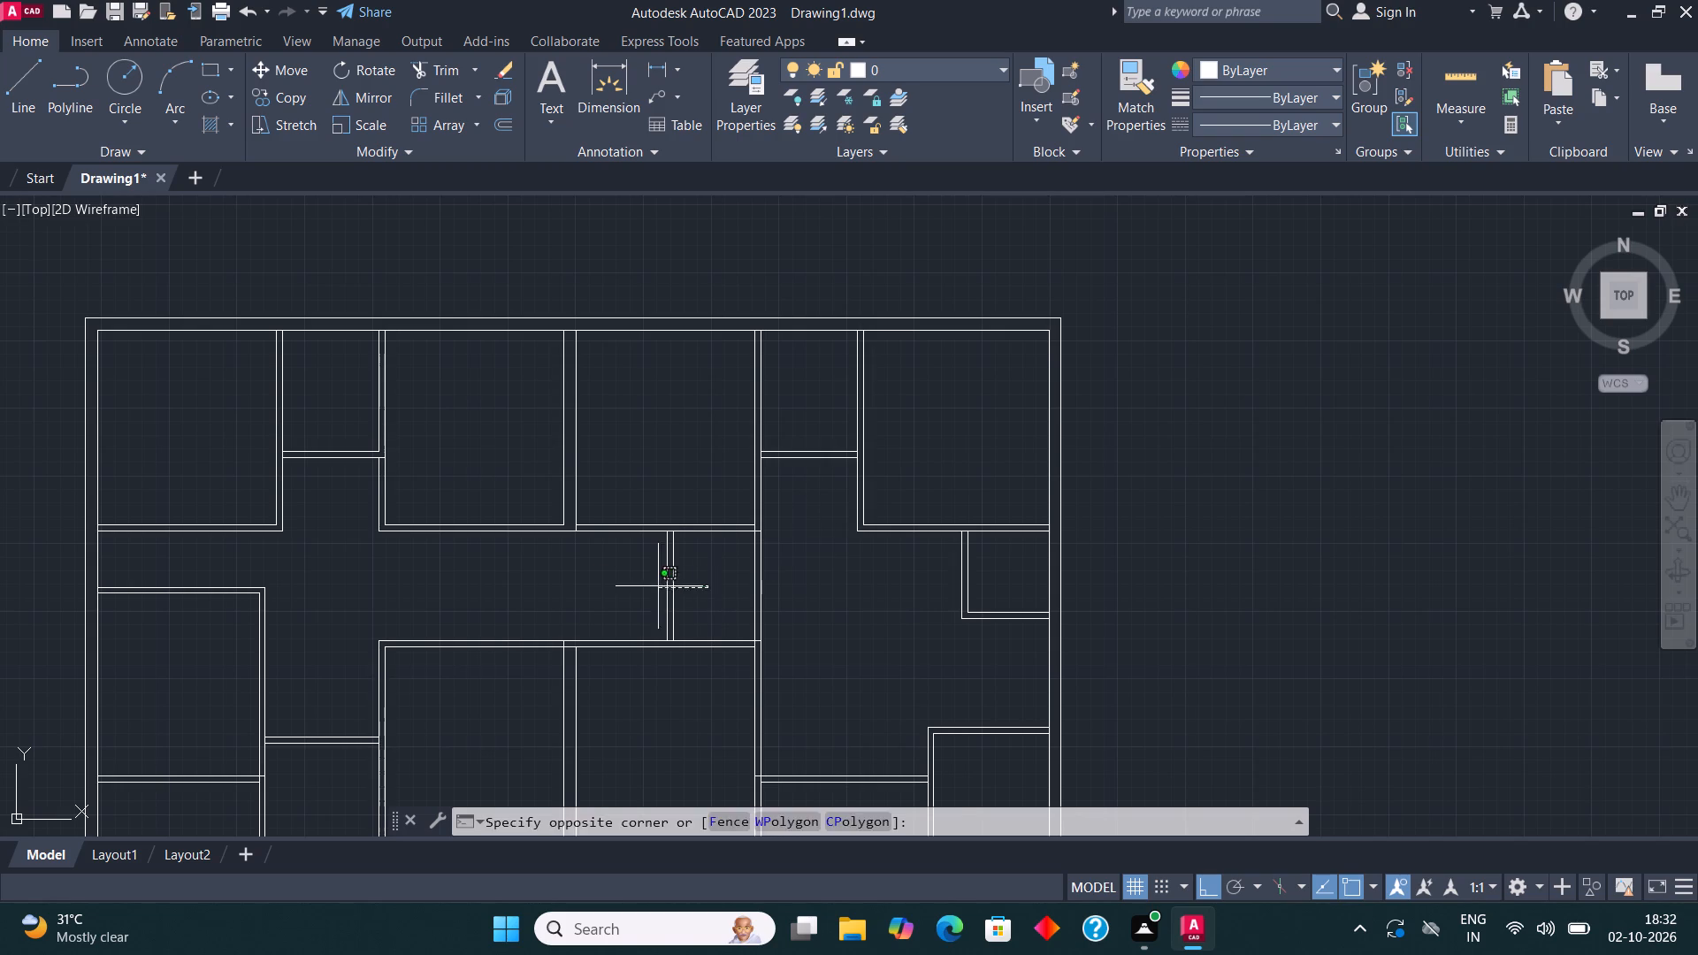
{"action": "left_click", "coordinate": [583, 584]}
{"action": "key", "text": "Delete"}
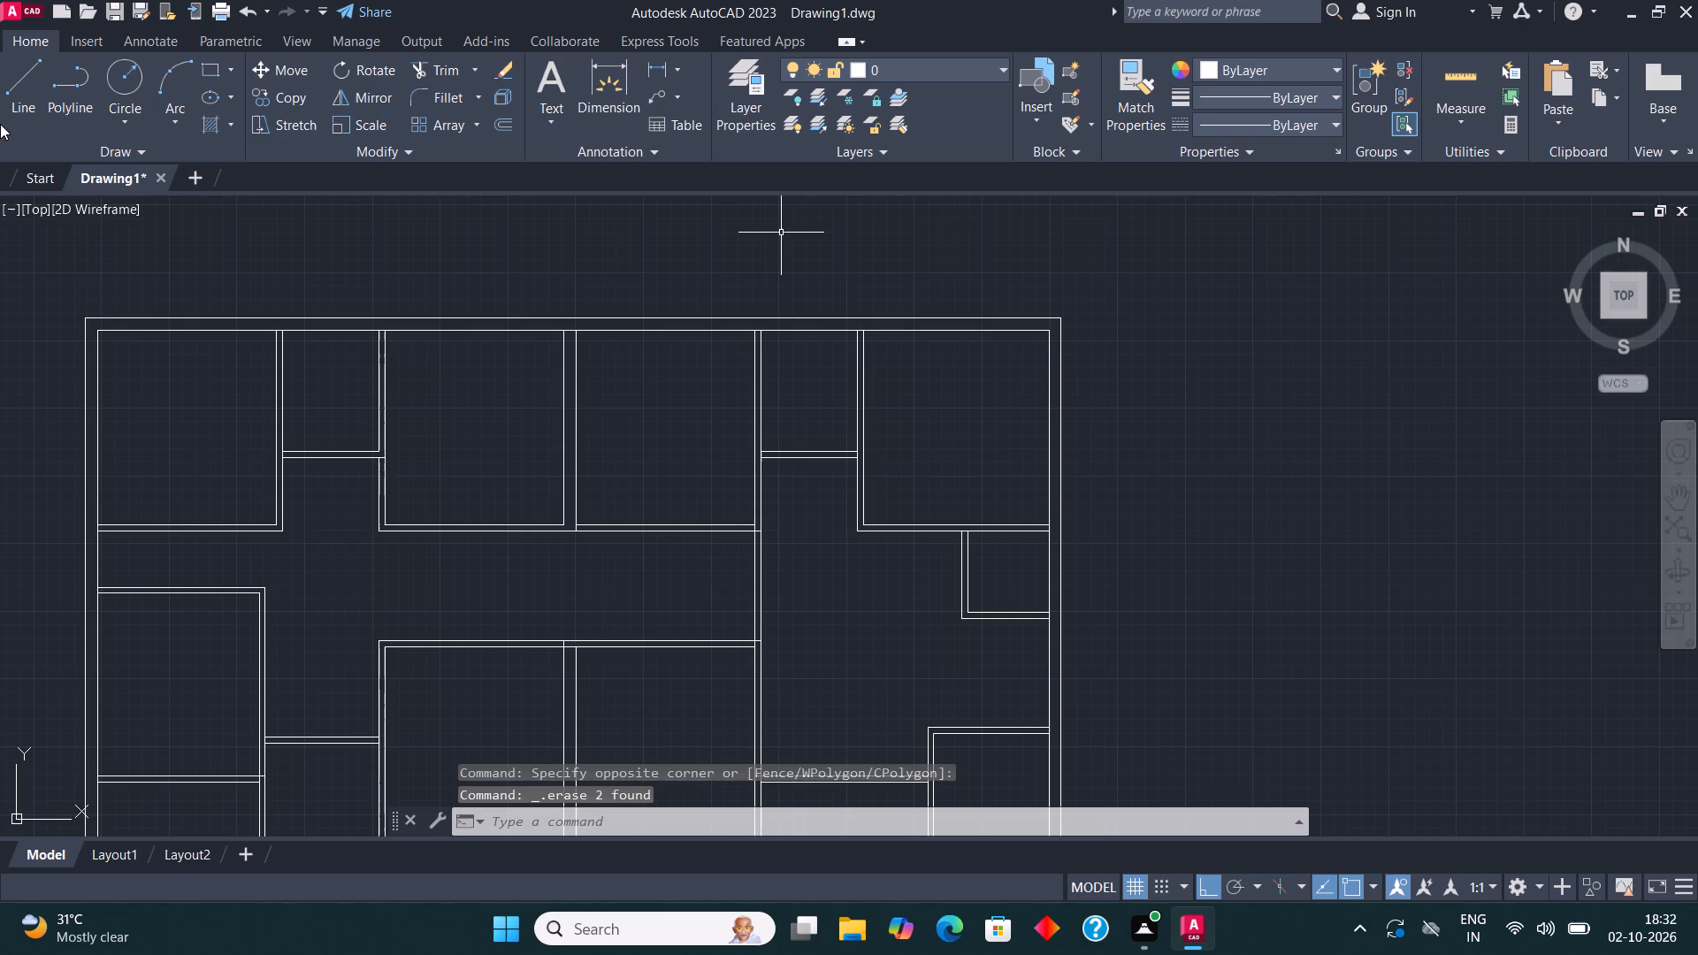
From the lower-right middle room's upper right corner, draw lines 7'7" left along its wall and 7'4" upward across the corridor.
{"action": "left_click", "coordinate": [14, 85]}
{"action": "middle_click_drag", "start_coordinate": [569, 376], "coordinate": [933, 339]}
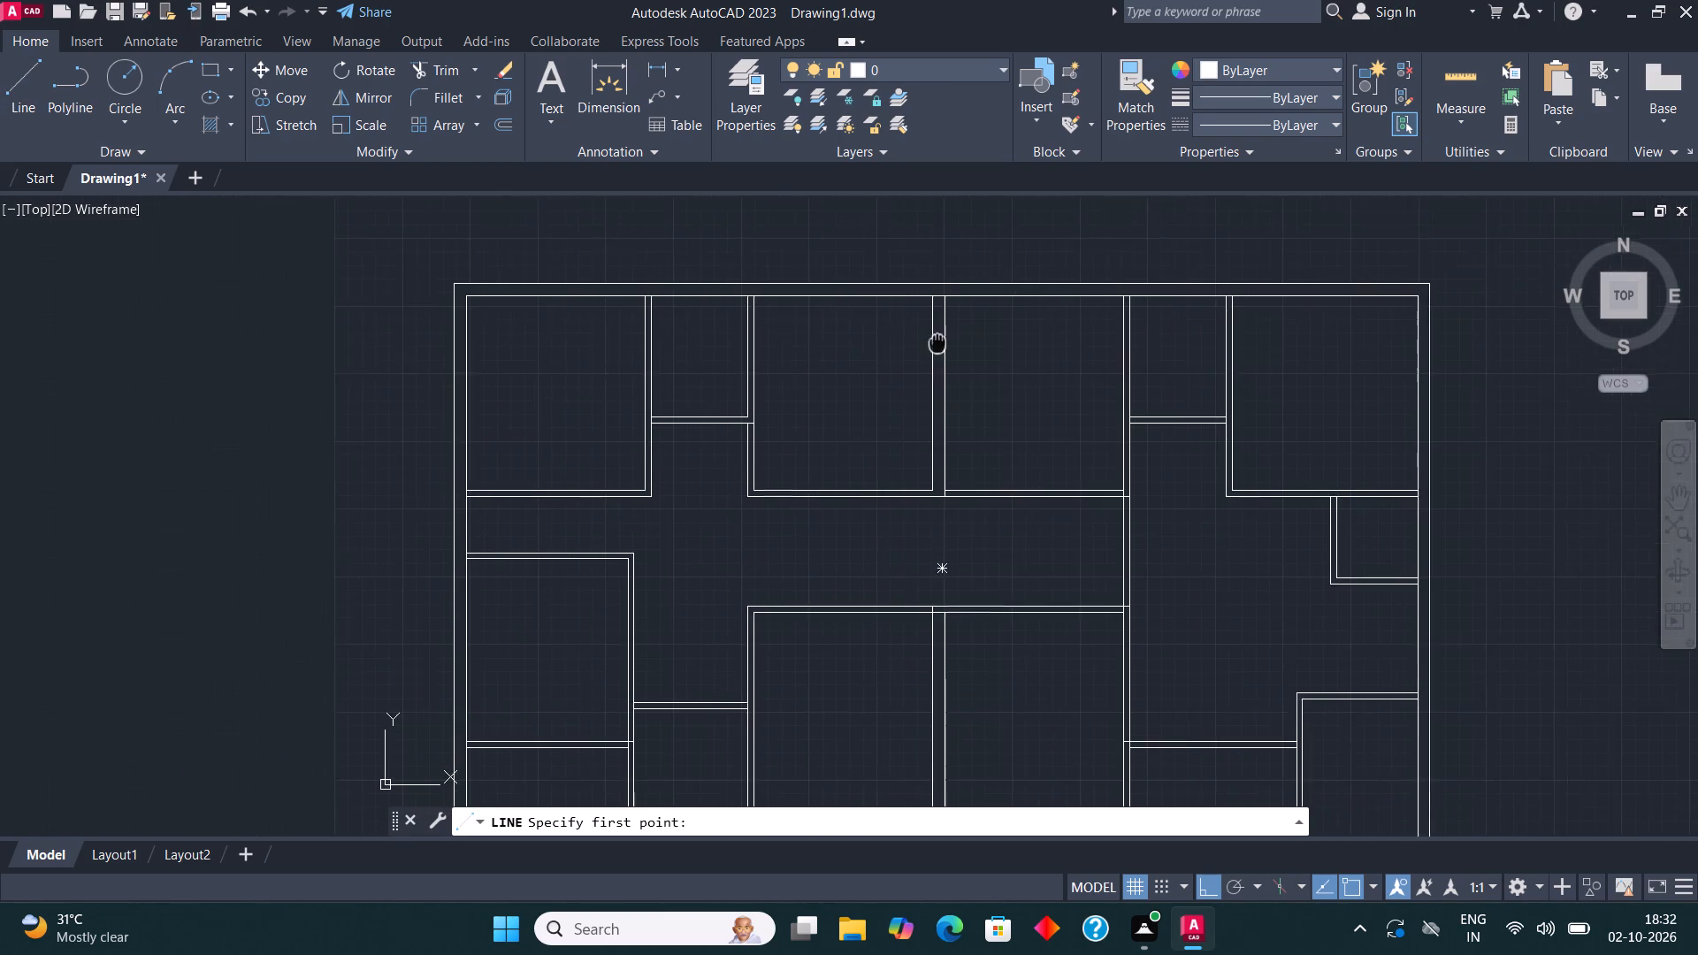
{"action": "middle_click_drag", "start_coordinate": [933, 339], "coordinate": [878, 309]}
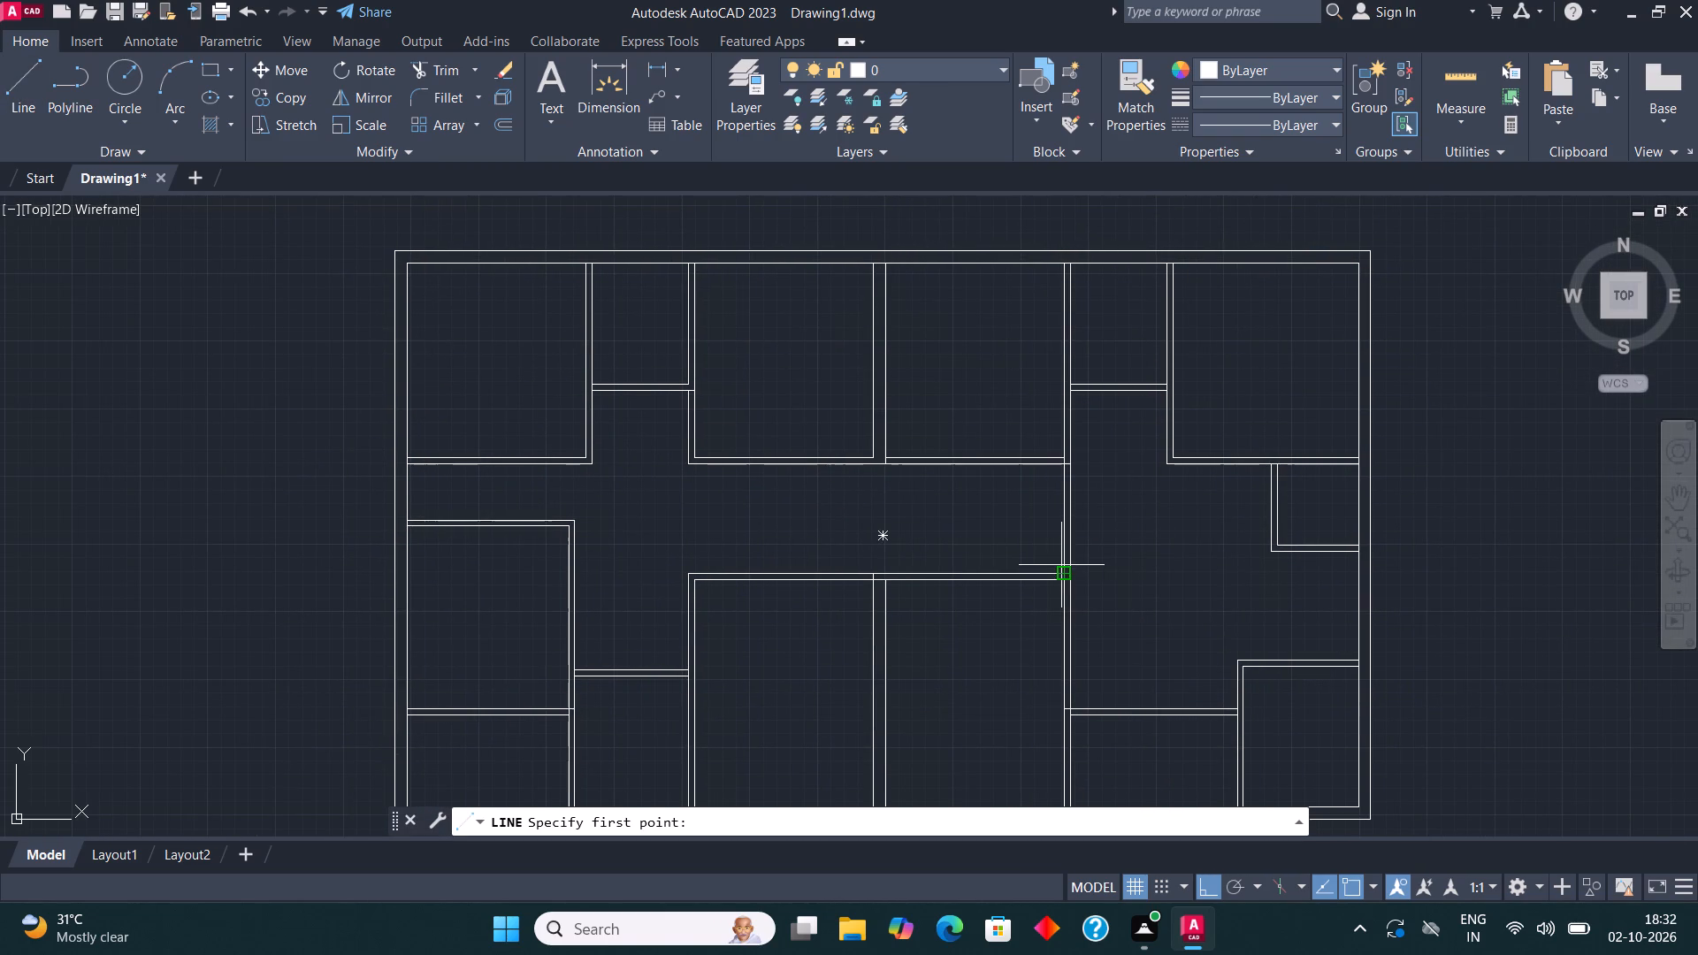
{"action": "scroll", "coordinate": [1061, 565], "scroll_direction": "up", "scroll_amount": 2}
{"action": "left_click", "coordinate": [1062, 590]}
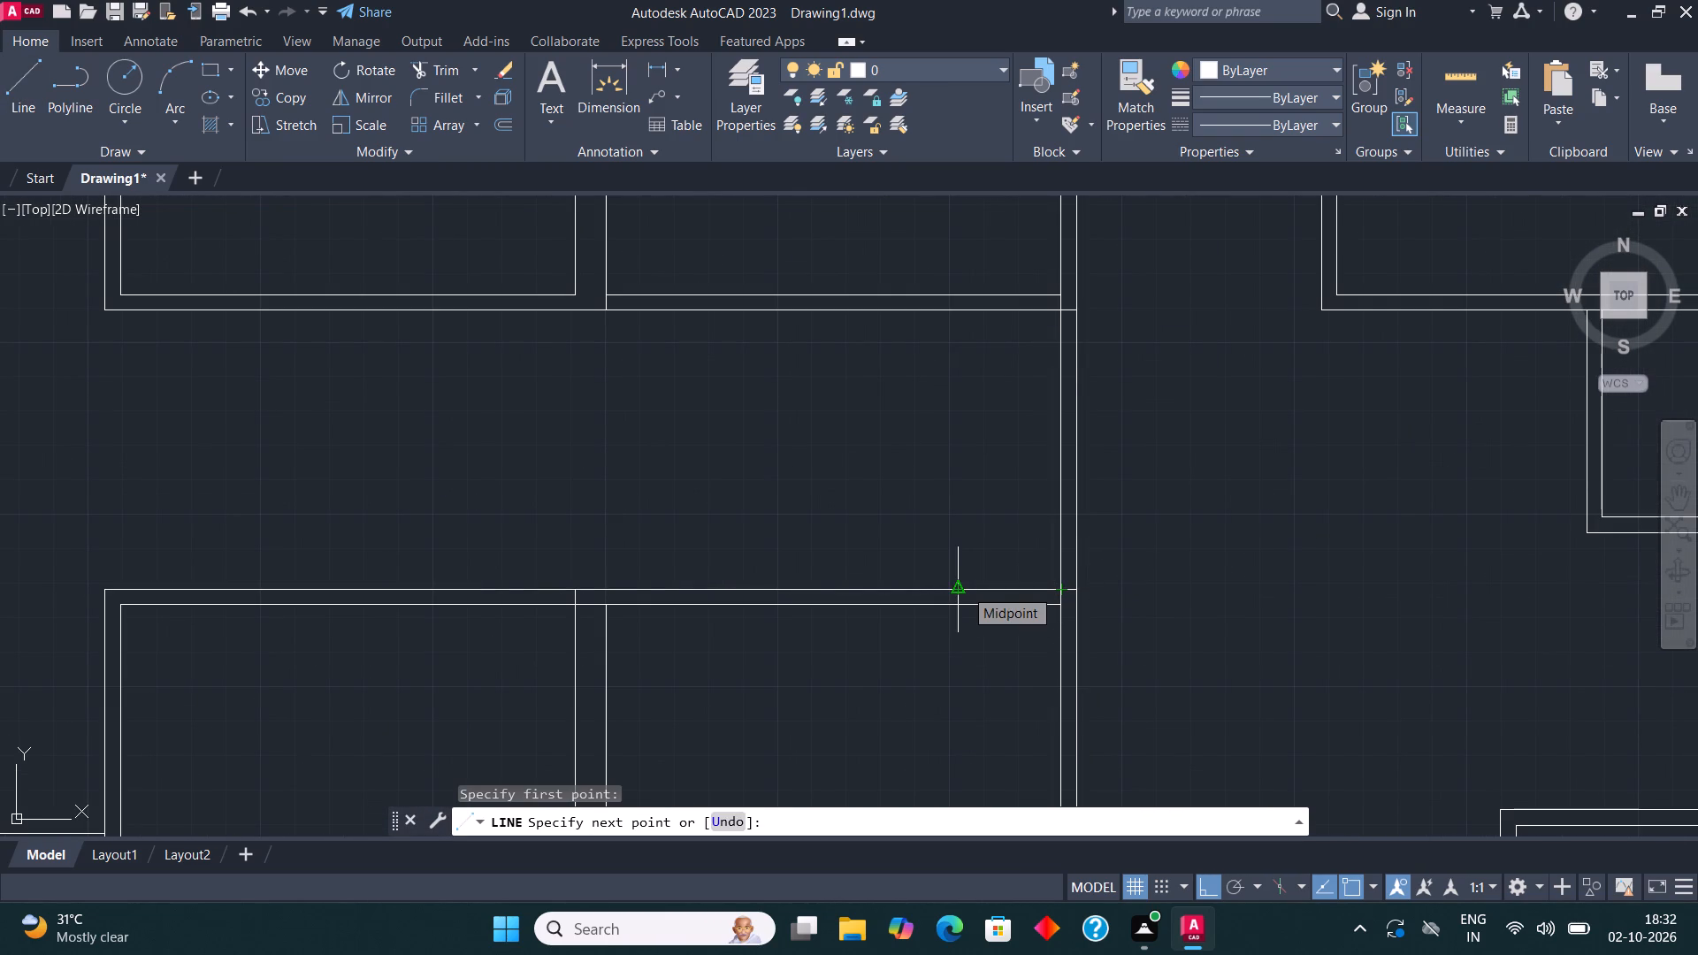
{"action": "type", "text": "7'7\""}
{"action": "key", "text": "Return"}
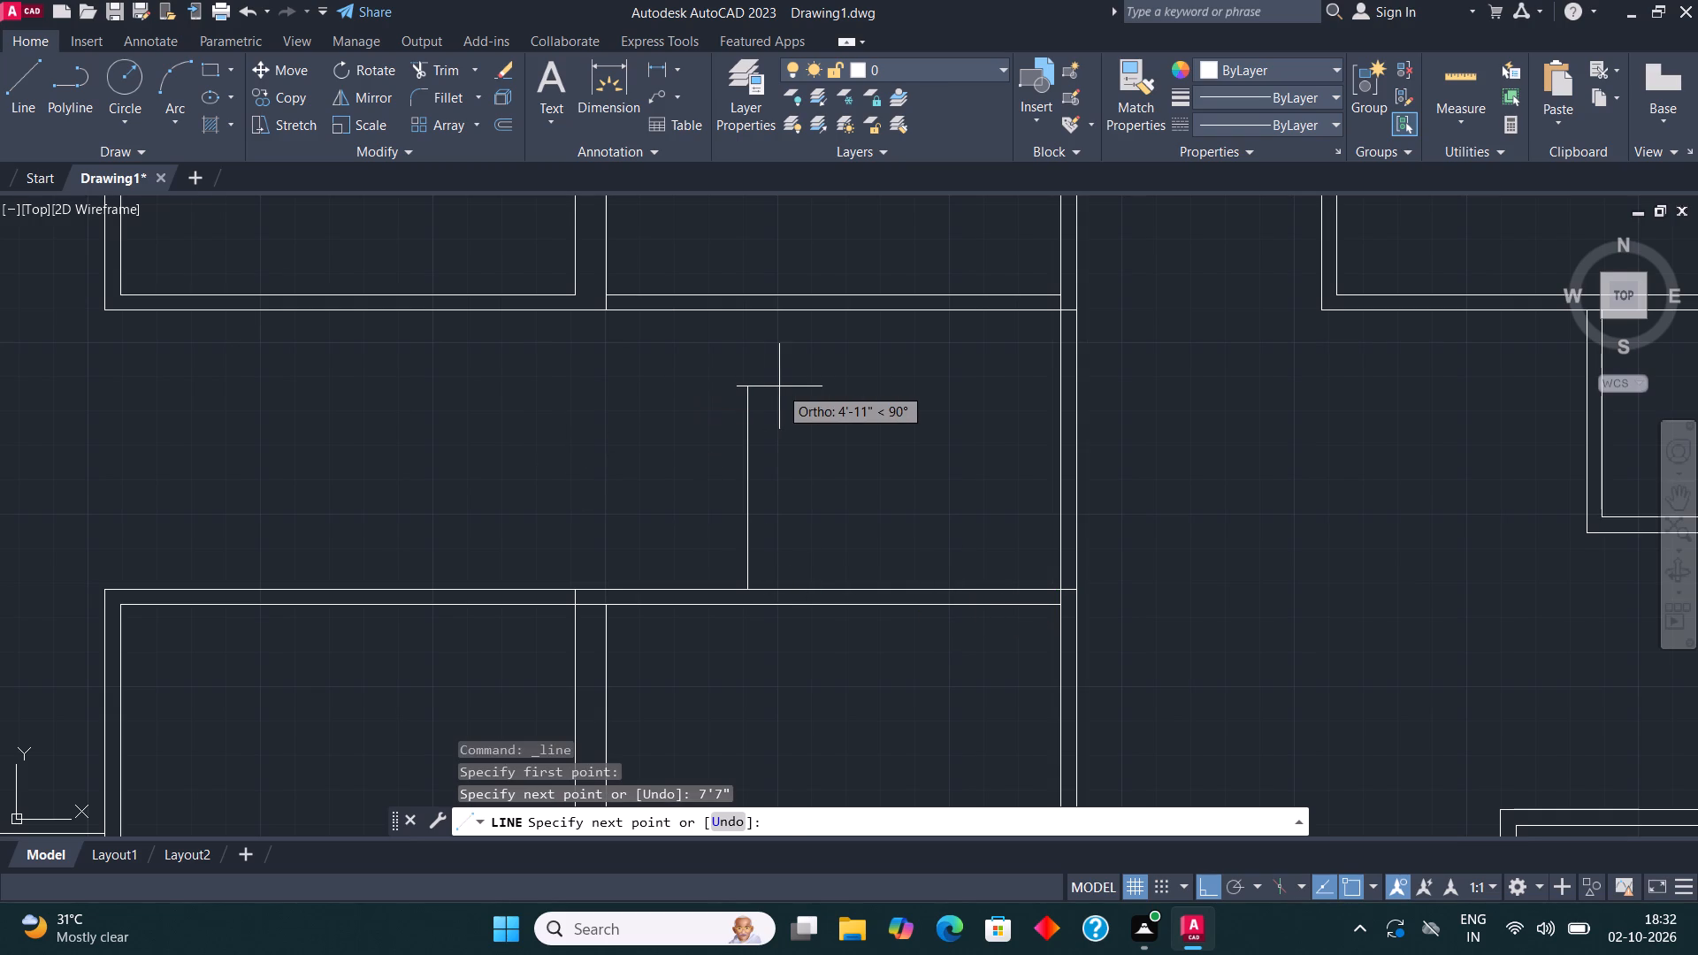
{"action": "type", "text": "7'4\""}
{"action": "key", "text": "Return"}
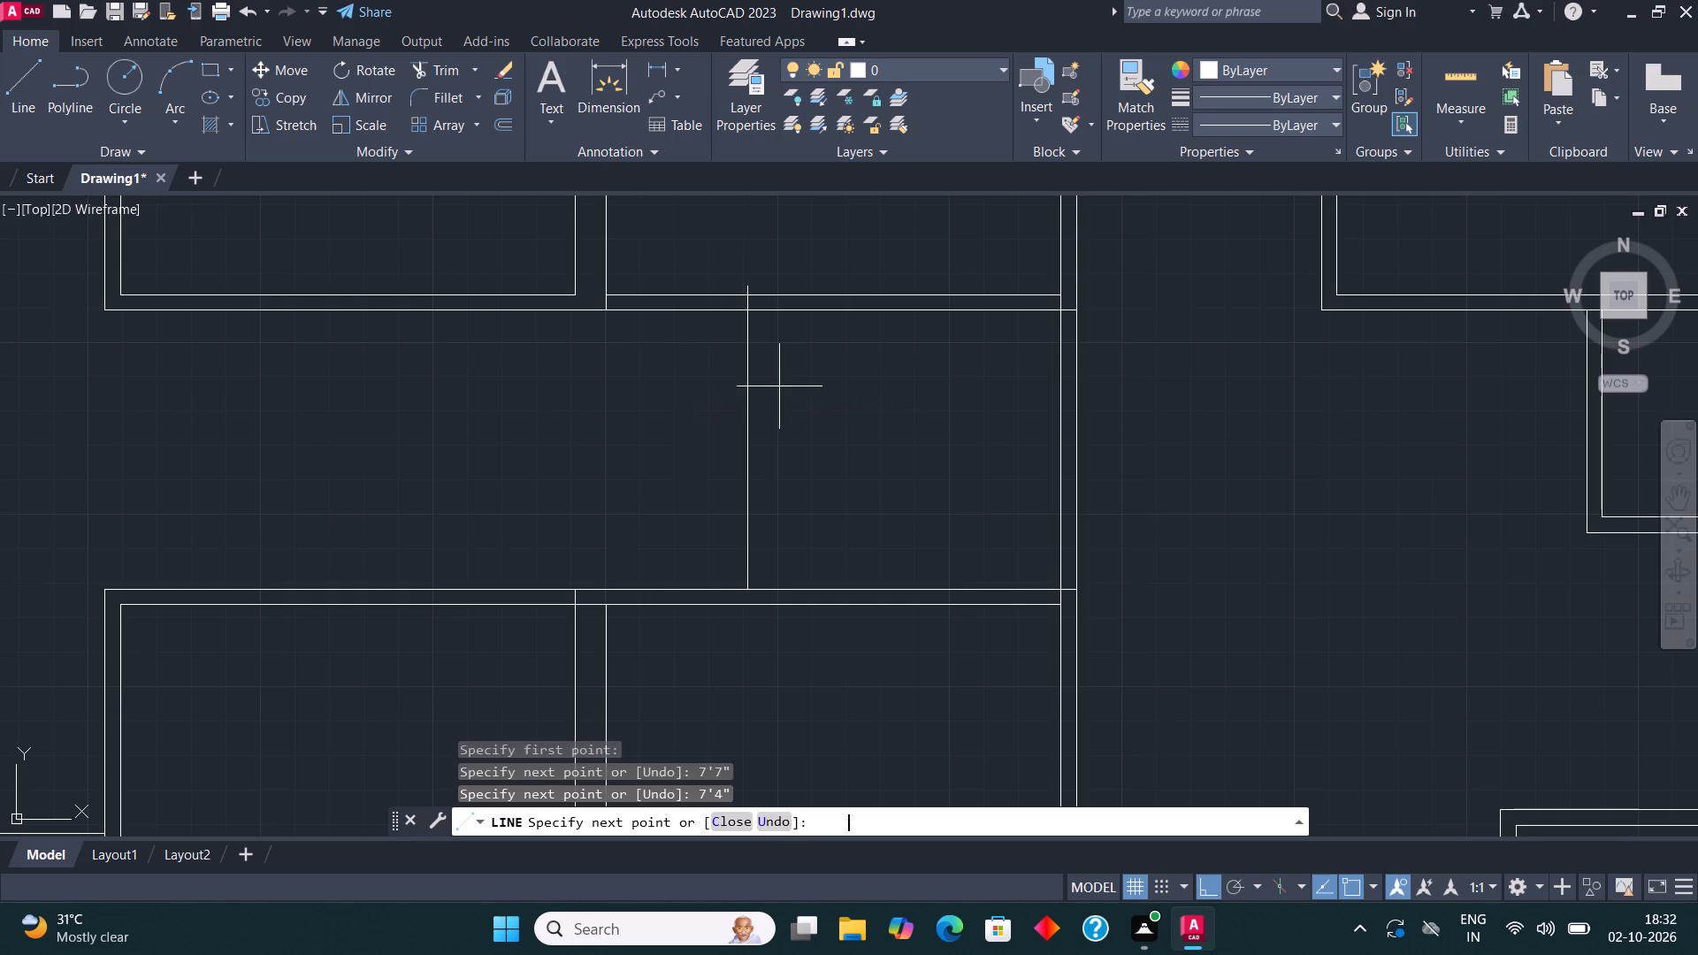
{"action": "key", "text": "Escape"}
Trim the new vertical line's excess above the corridor's upper edge, at the upper middle room's lower wall.
{"action": "middle_click_drag", "start_coordinate": [721, 271], "coordinate": [724, 306]}
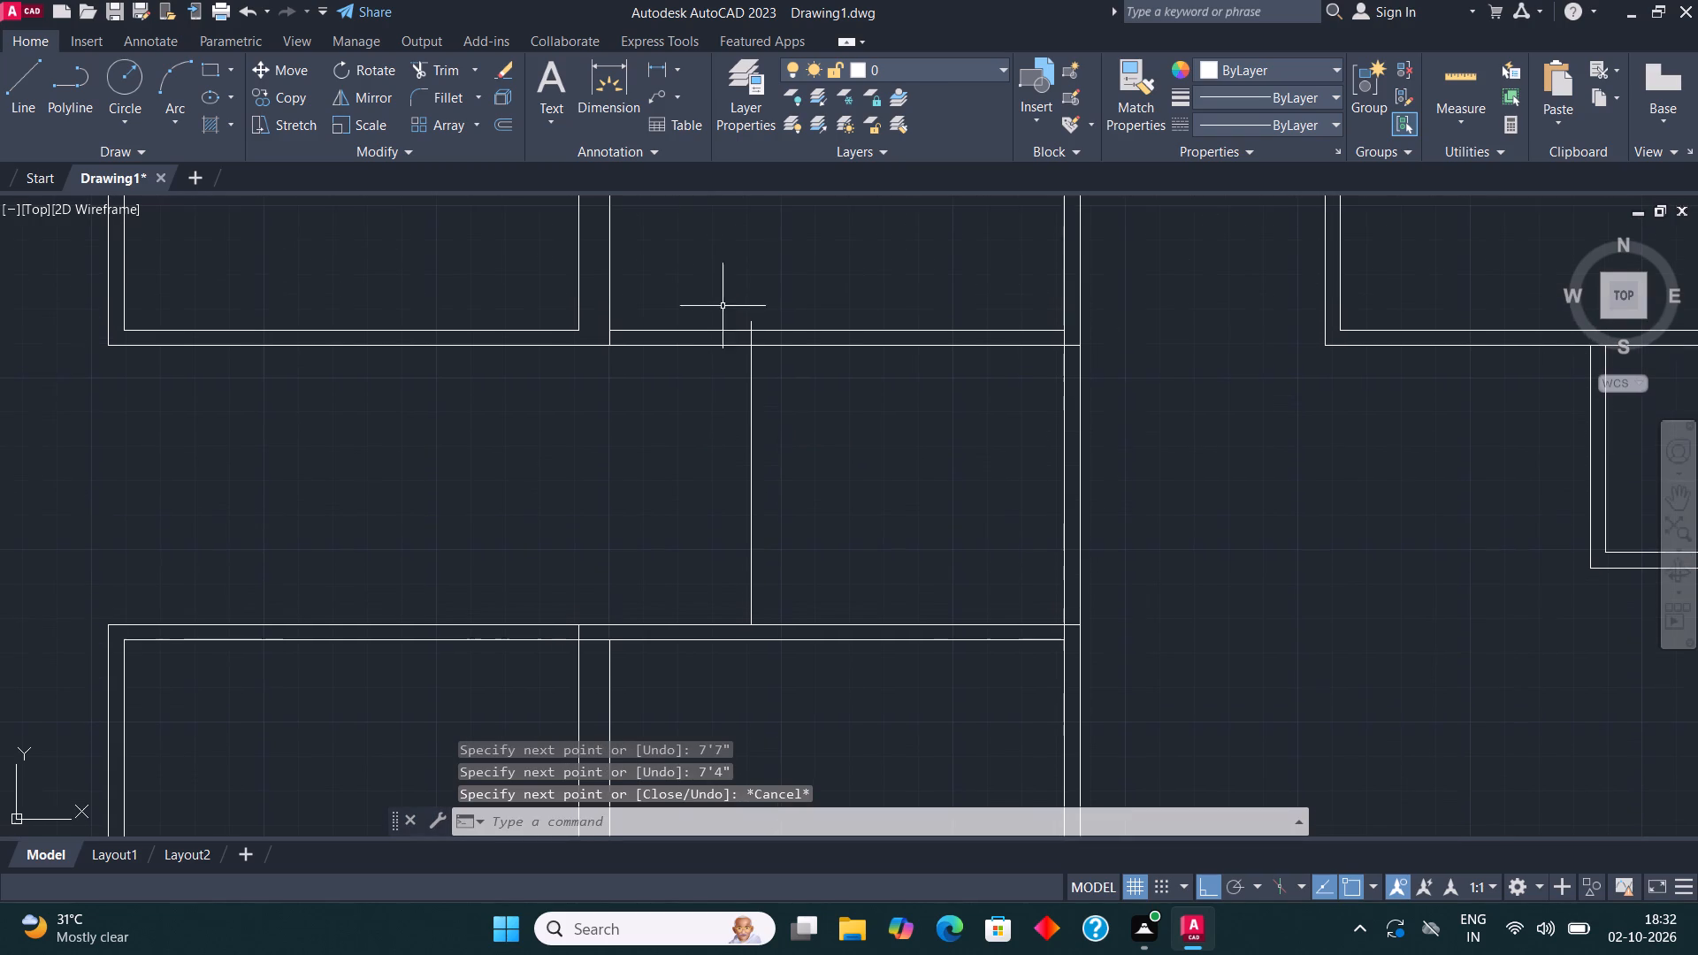
{"action": "left_click", "coordinate": [443, 66]}
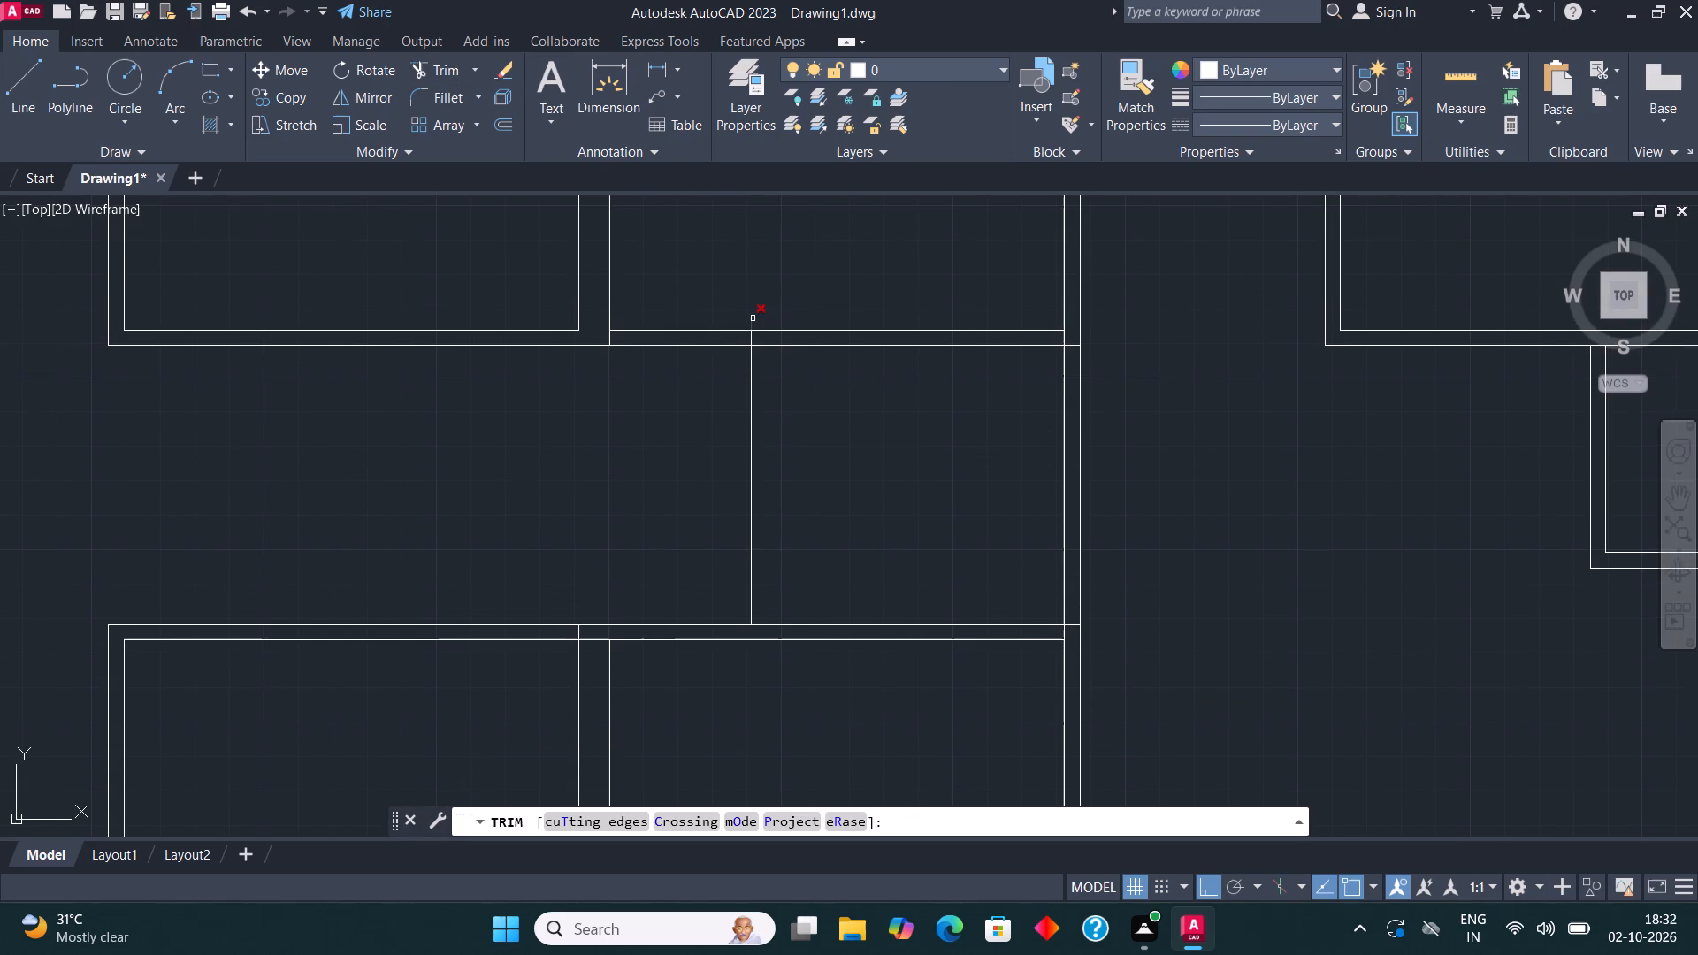
{"action": "left_click", "coordinate": [753, 318]}
{"action": "left_click", "coordinate": [750, 337]}
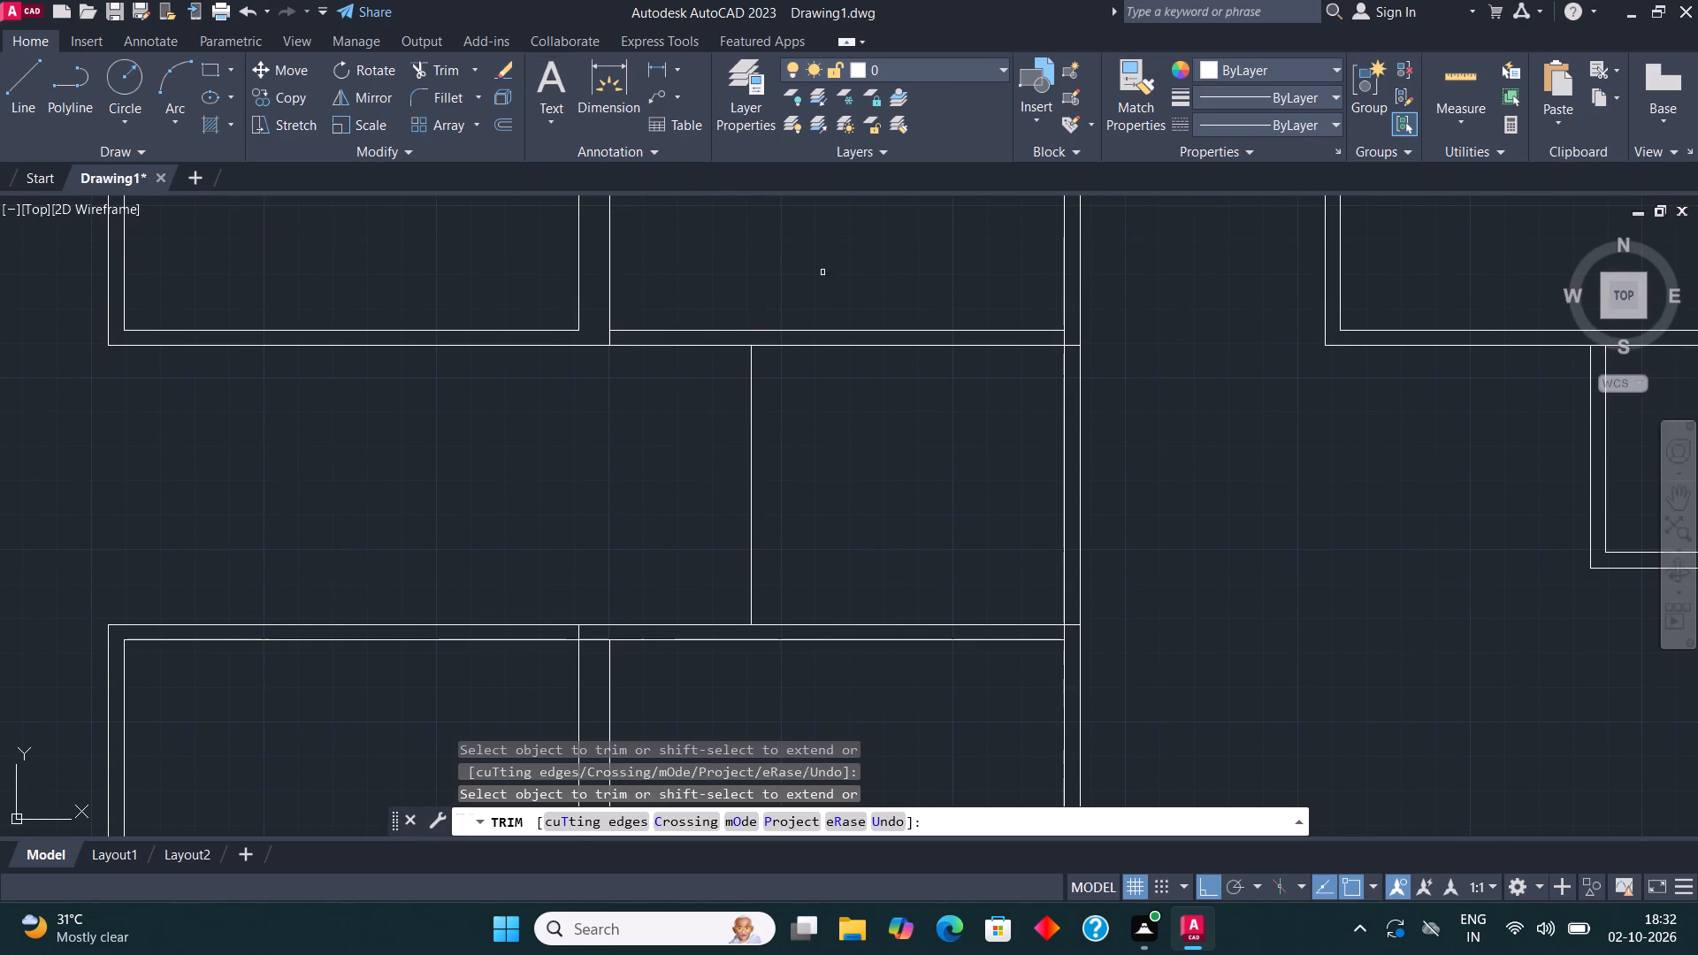
{"action": "key", "text": "Escape"}
Copy the trimmed vertical line 4.5" to the left to form the partition's thickness.
{"action": "left_click", "coordinate": [749, 477]}
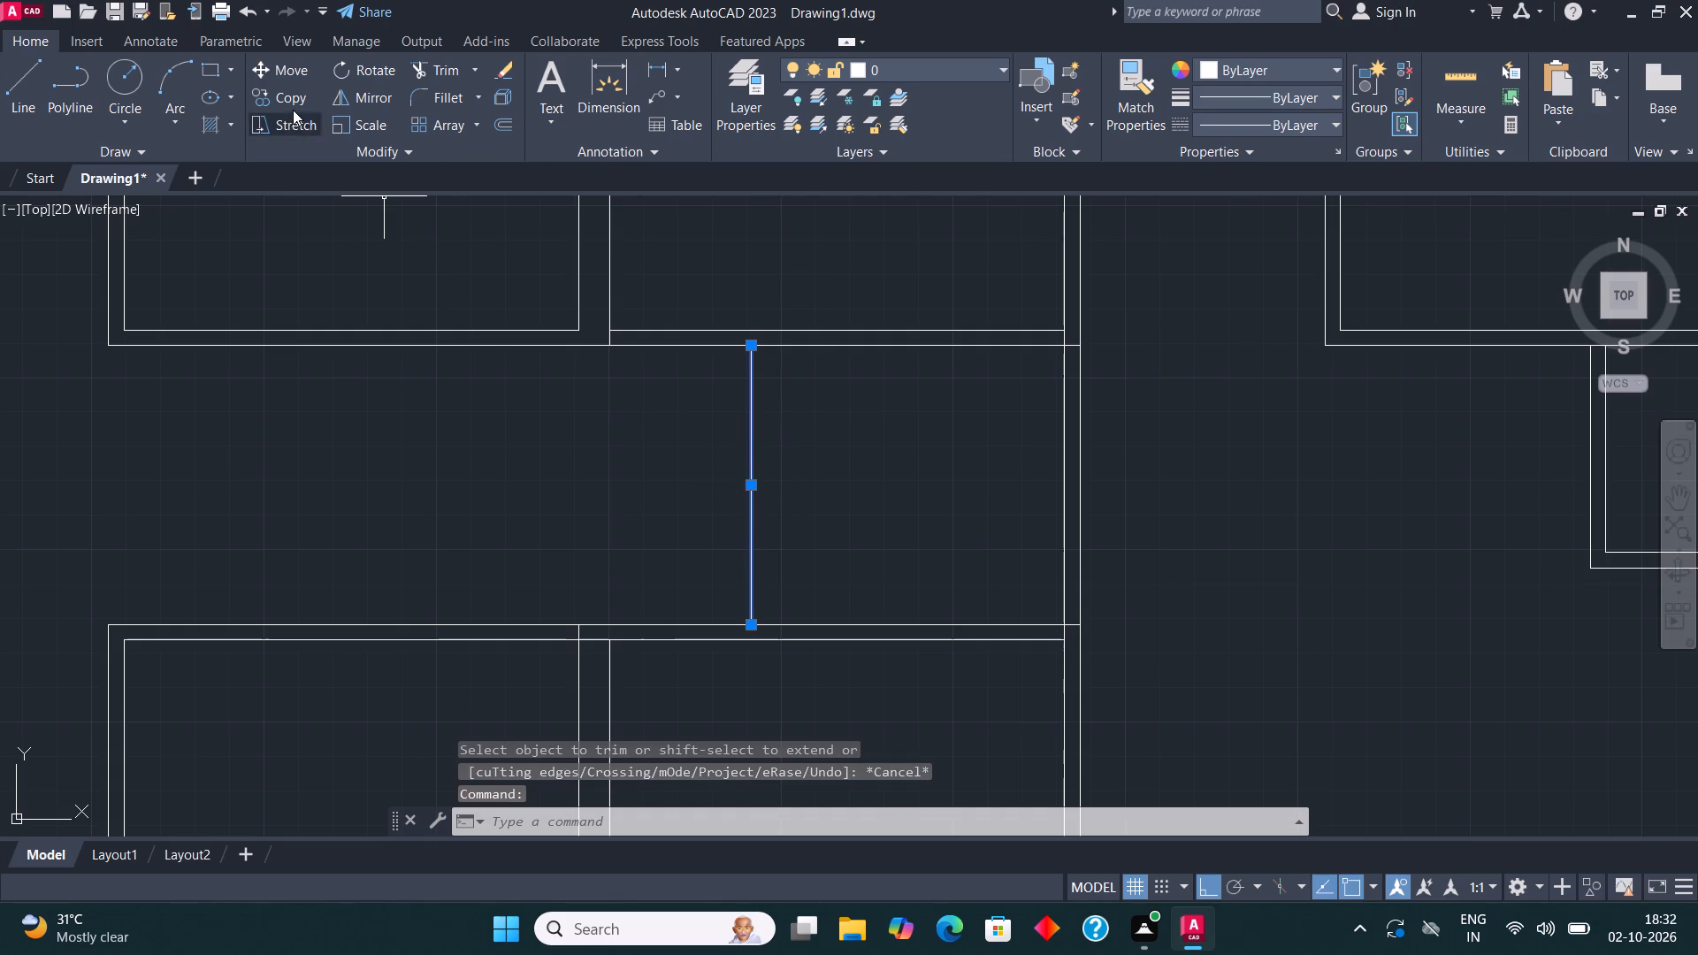
{"action": "left_click", "coordinate": [290, 106]}
{"action": "left_click", "coordinate": [750, 487]}
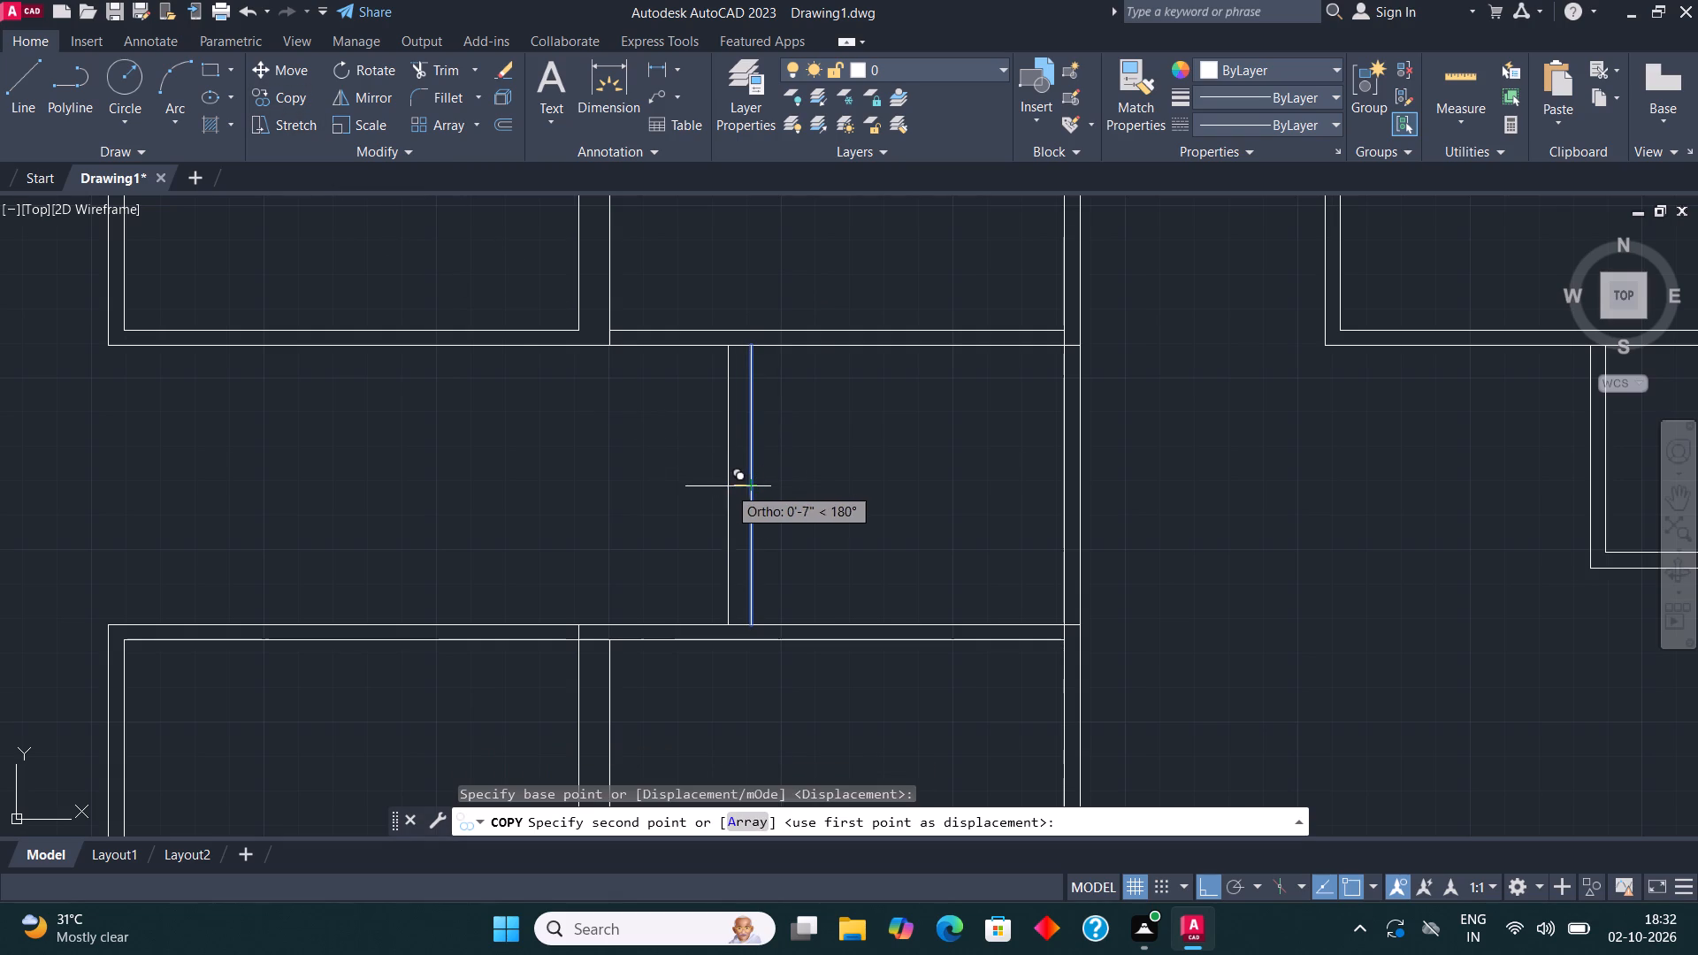
{"action": "type", "text": "4.5\""}
{"action": "key", "text": "Return"}
{"action": "key", "text": "Escape"}
Draw two vertical lines across the corridor, joining the central wall lines between the upper and lower middle rooms.
{"action": "middle_click_drag", "start_coordinate": [797, 485], "coordinate": [871, 460]}
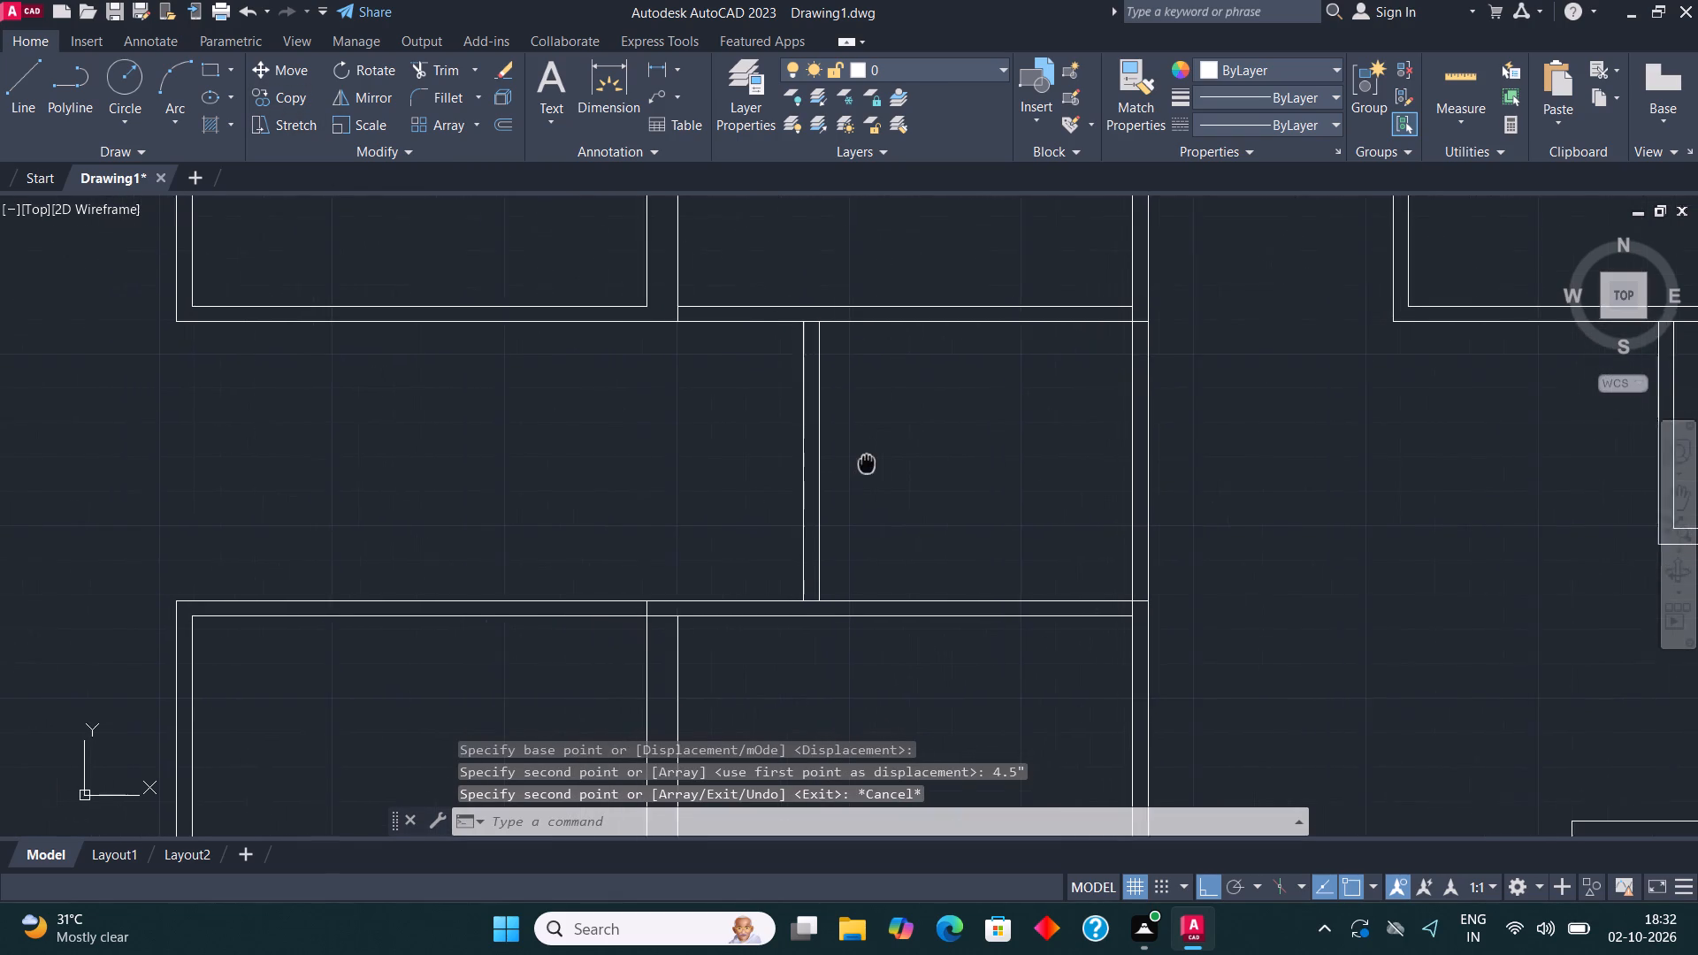
{"action": "middle_click_drag", "start_coordinate": [871, 460], "coordinate": [874, 459]}
{"action": "left_click", "coordinate": [21, 82]}
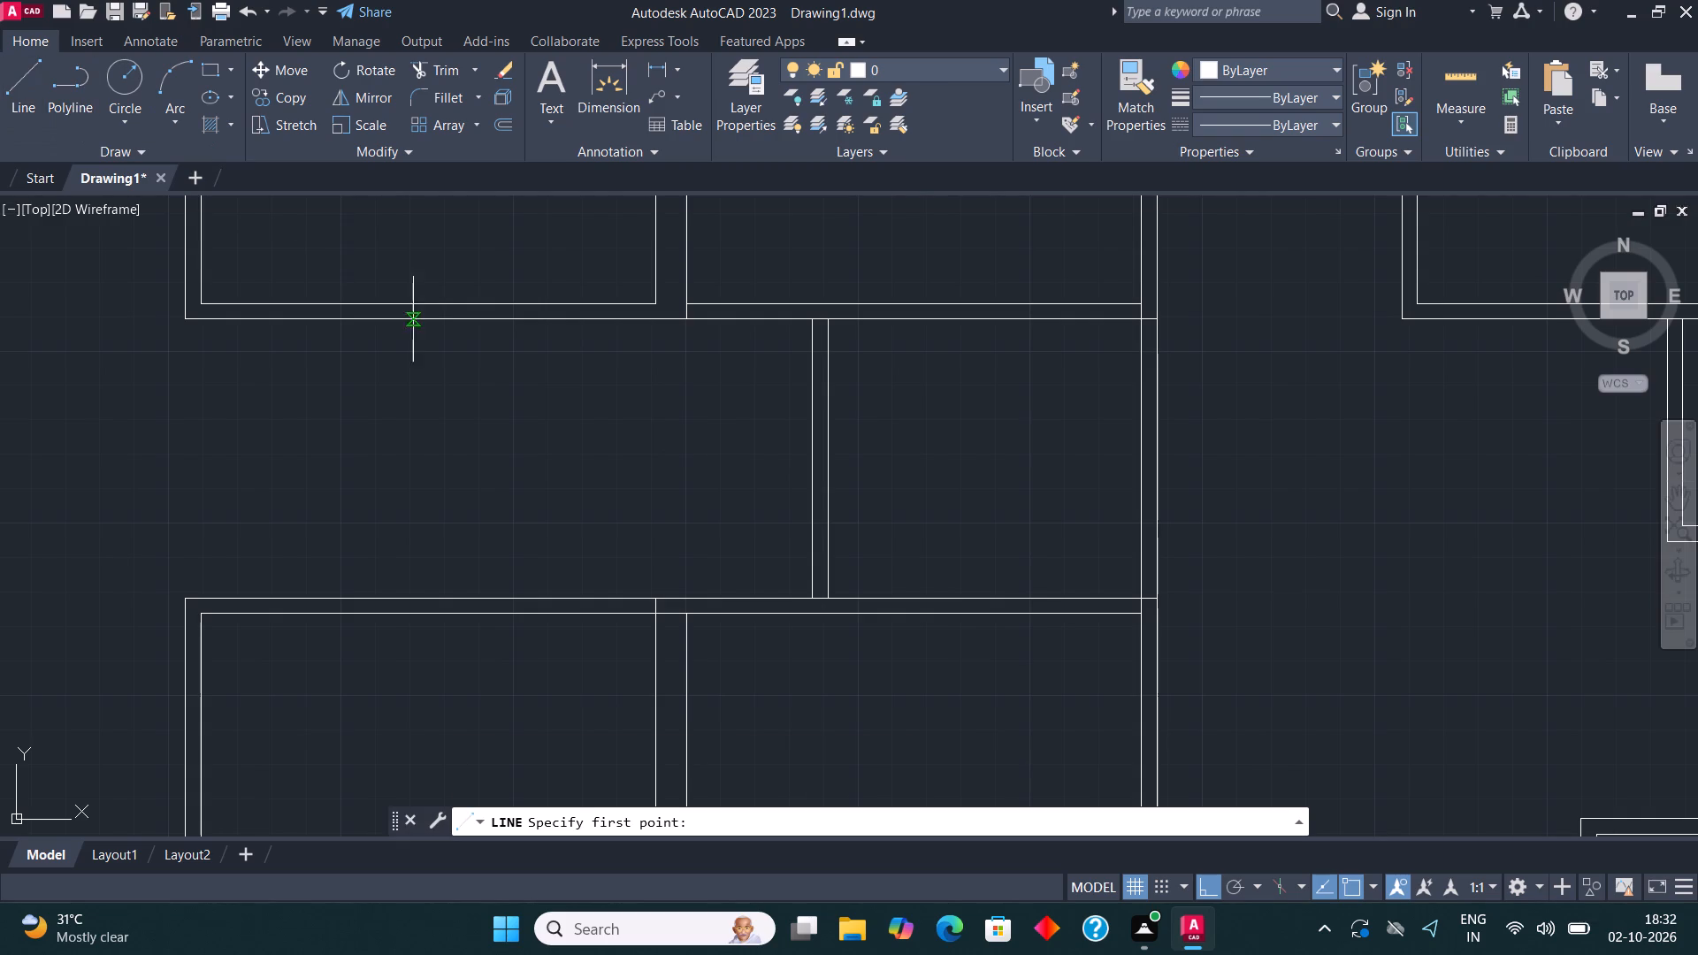
{"action": "left_click", "coordinate": [651, 297]}
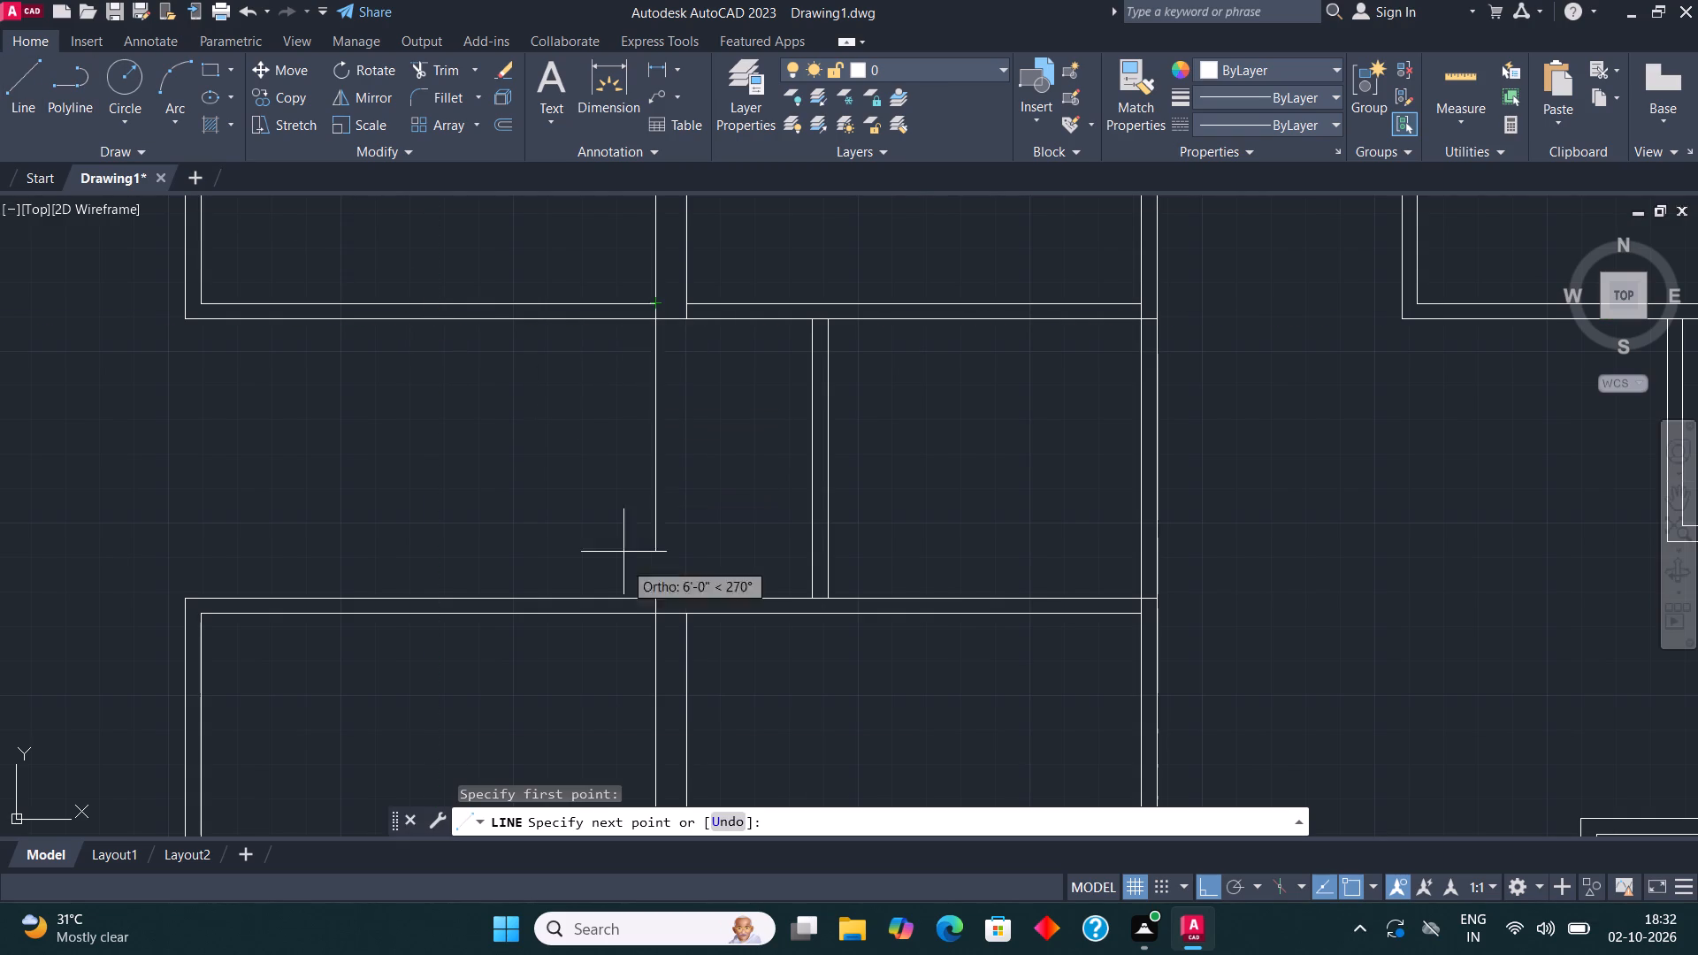
{"action": "left_click", "coordinate": [648, 599]}
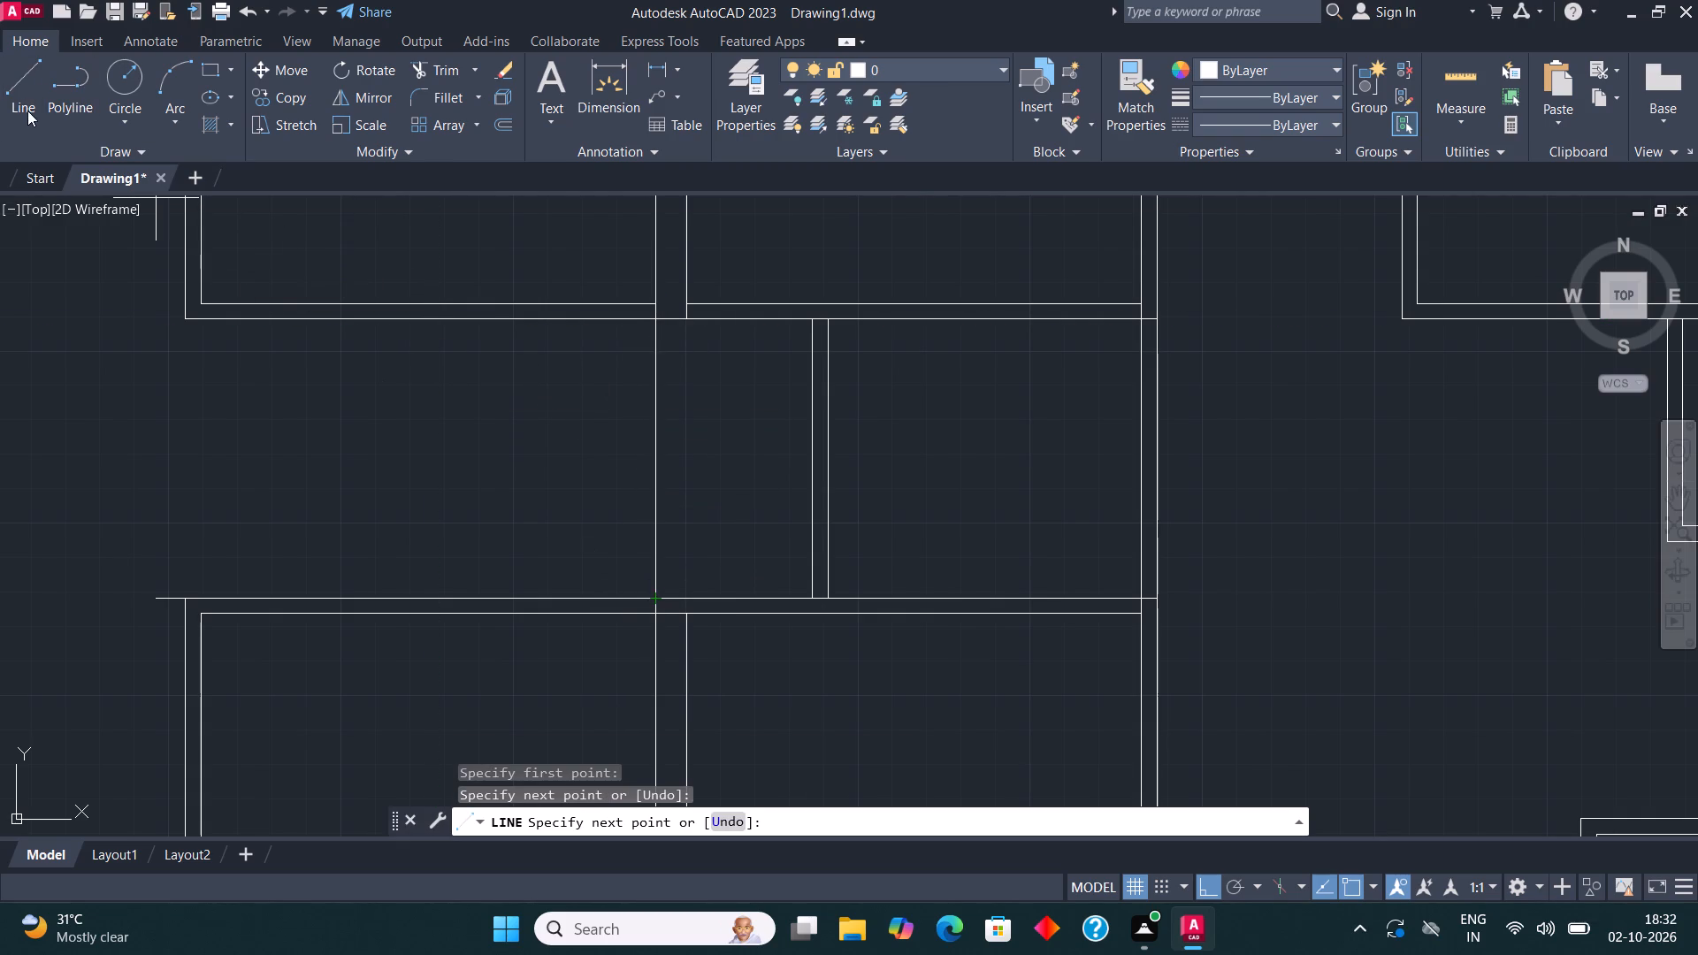
{"action": "left_click", "coordinate": [22, 101]}
{"action": "left_click", "coordinate": [683, 317]}
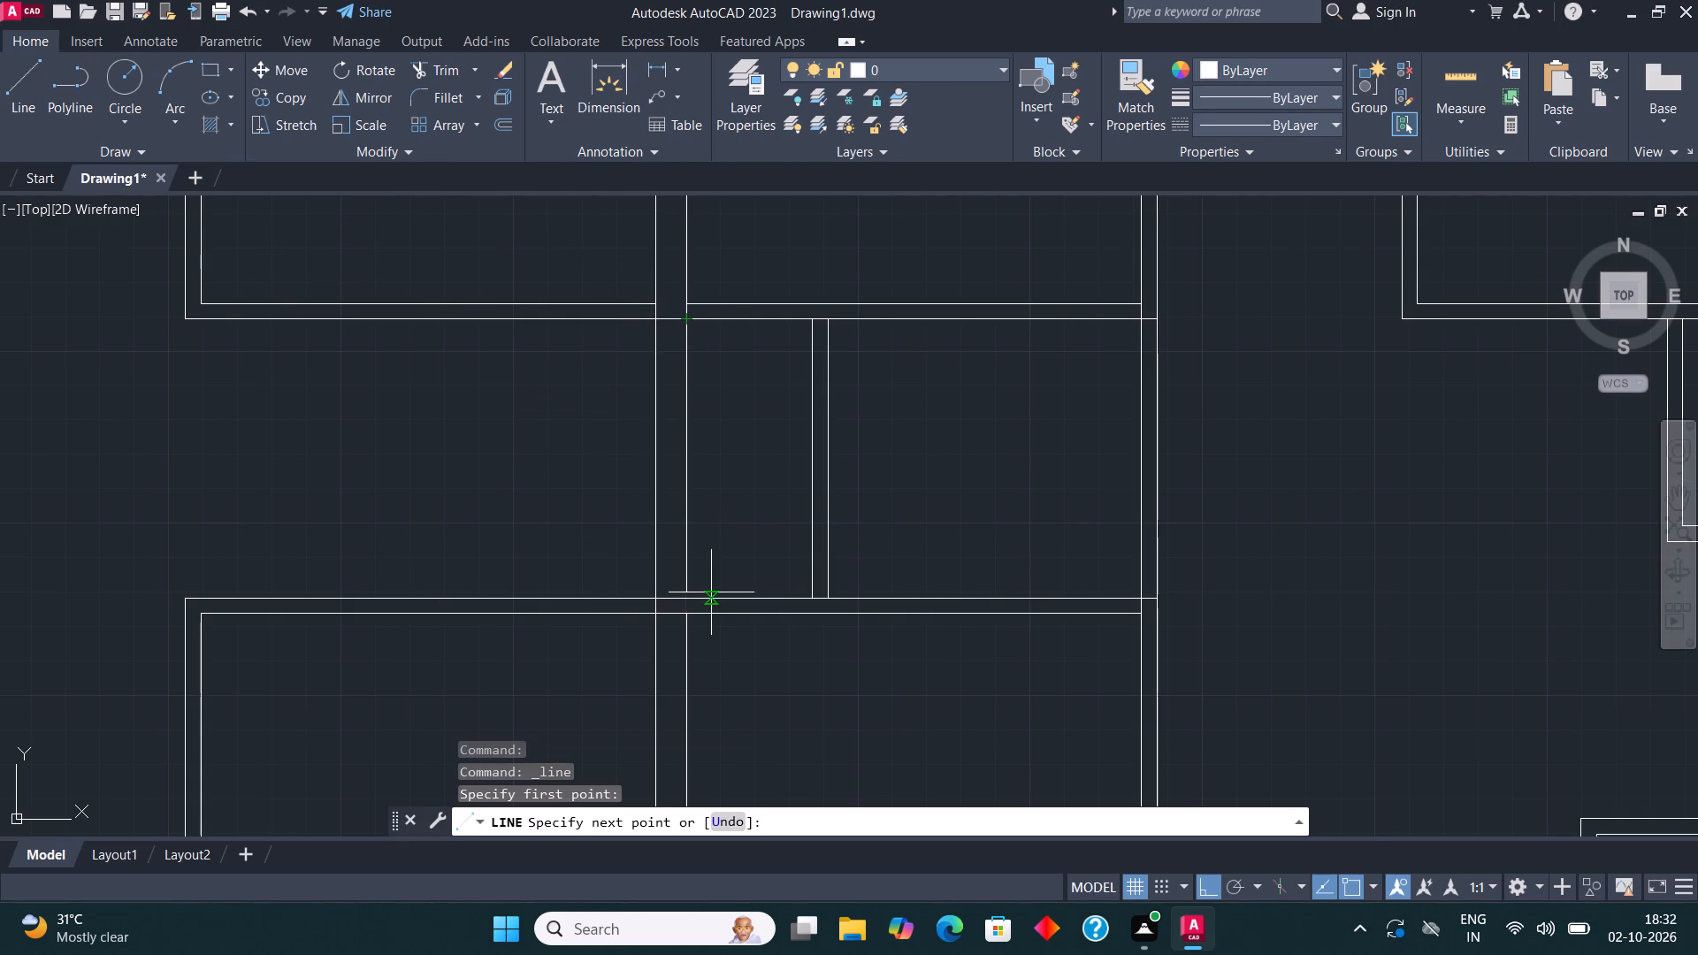
{"action": "left_click", "coordinate": [692, 615]}
{"action": "key", "text": "Escape"}
Draw a horizontal line from the midpoint of the new partition's left line to the central wall's right line.
{"action": "middle_click_drag", "start_coordinate": [826, 534], "coordinate": [909, 565]}
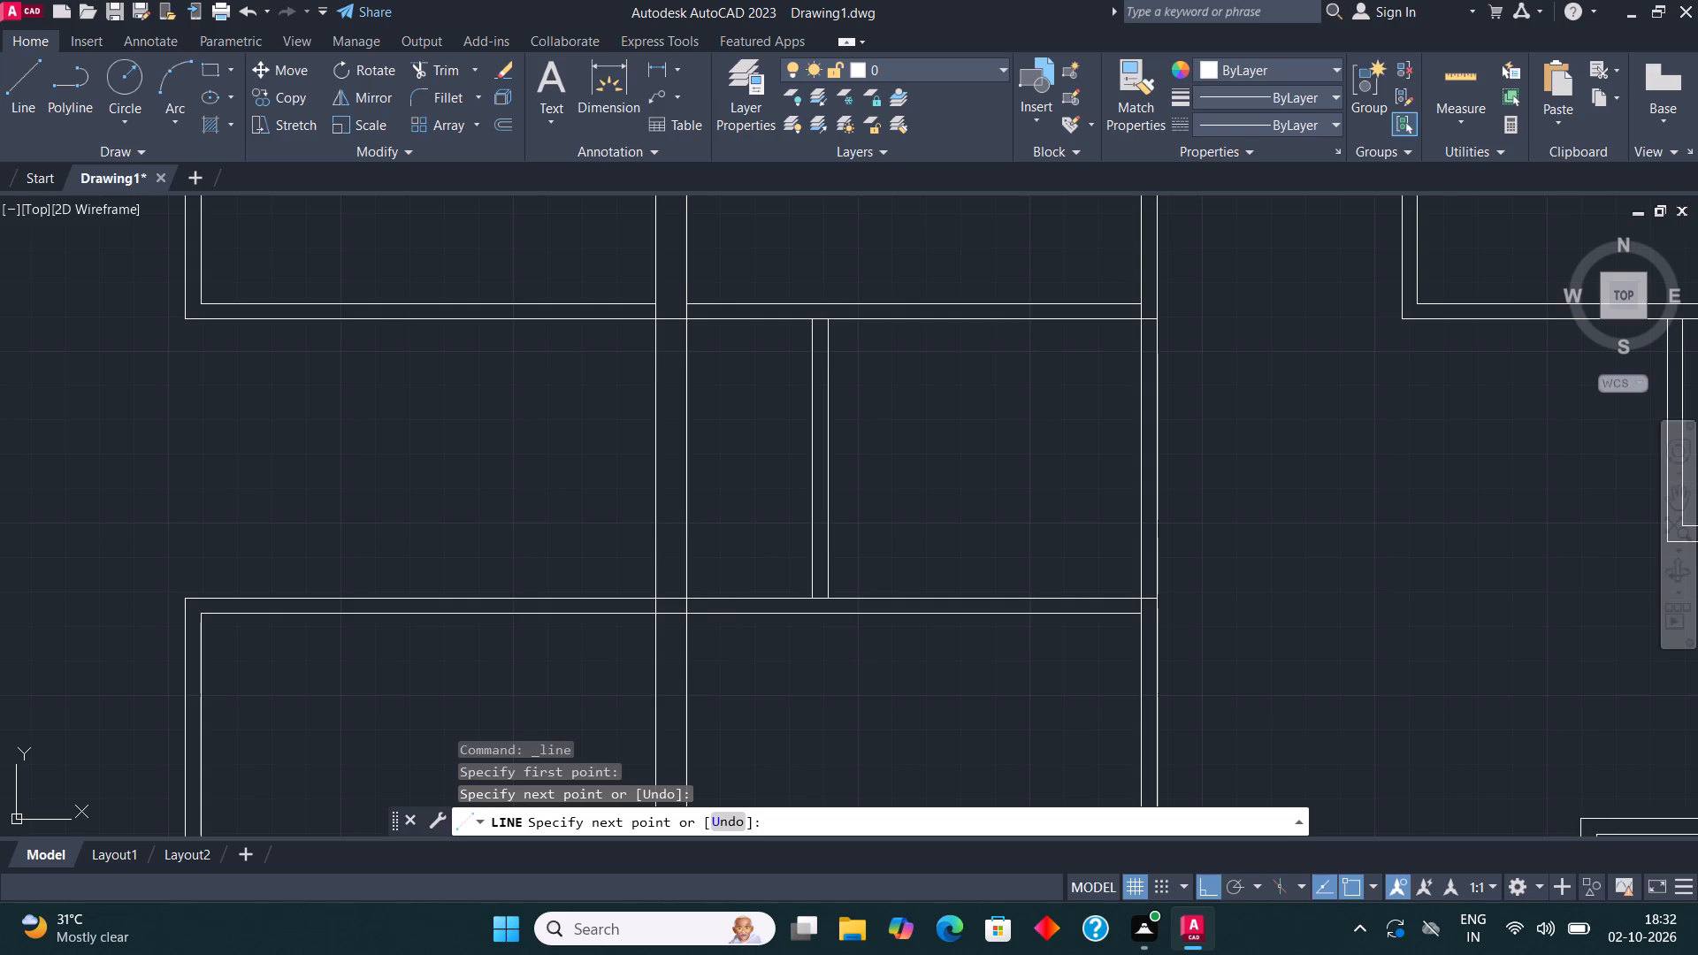
{"action": "middle_click_drag", "start_coordinate": [909, 565], "coordinate": [975, 597]}
{"action": "left_click", "coordinate": [19, 65]}
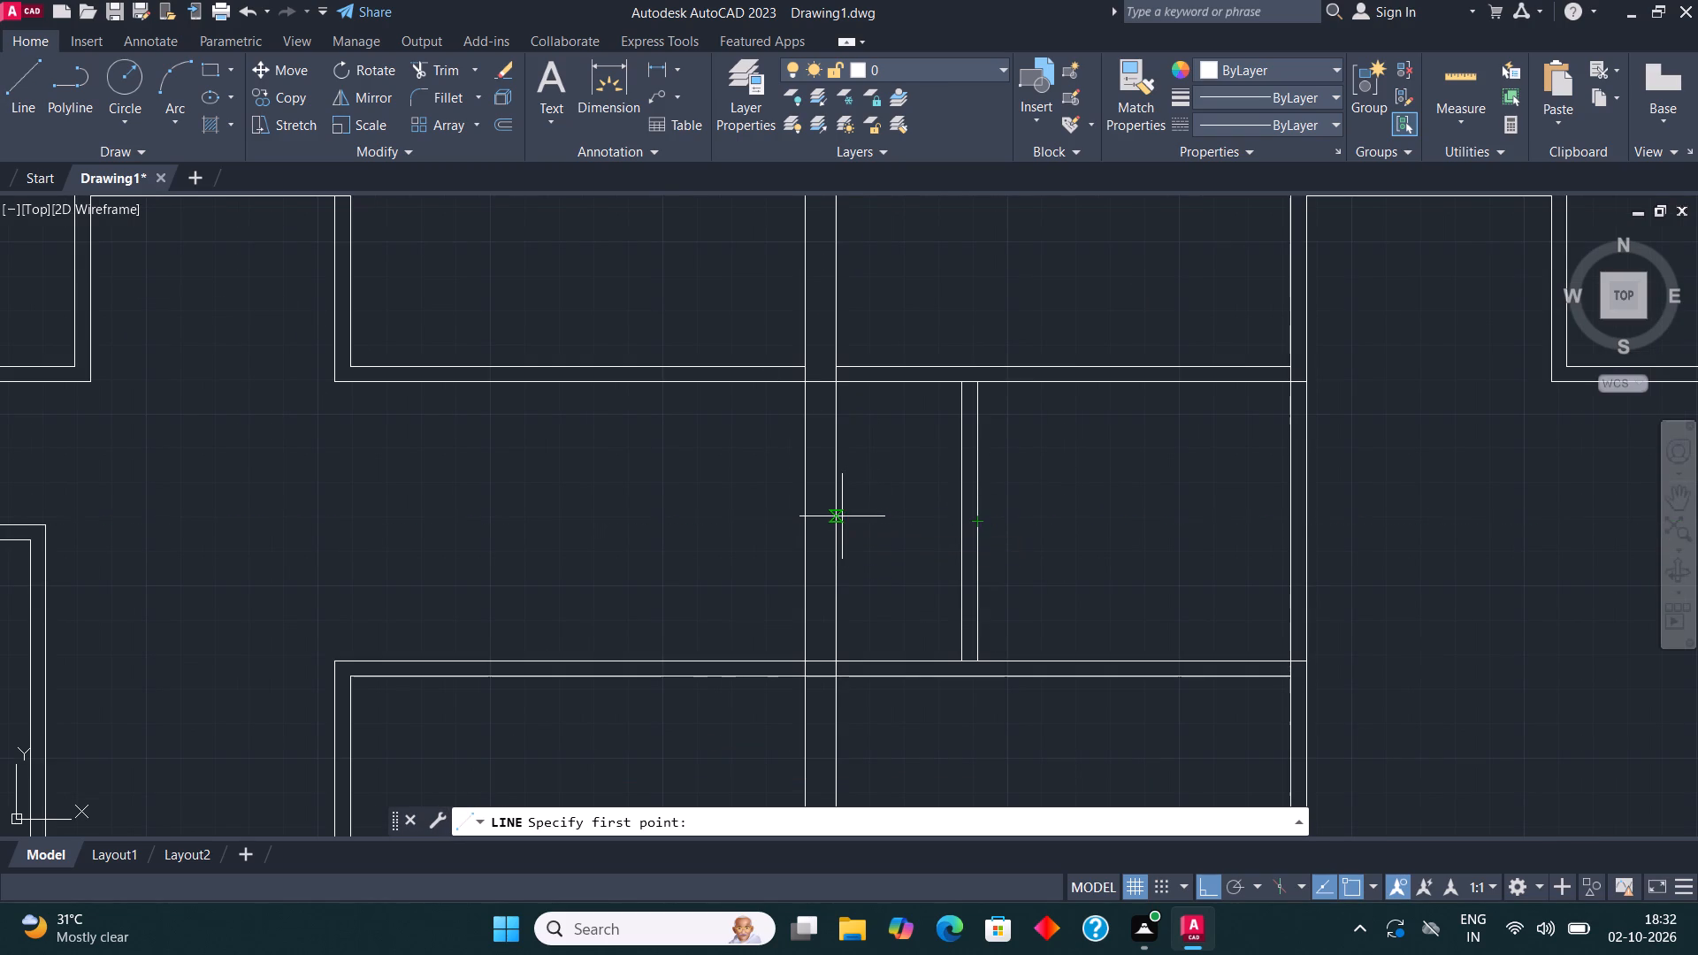
{"action": "left_click", "coordinate": [955, 518]}
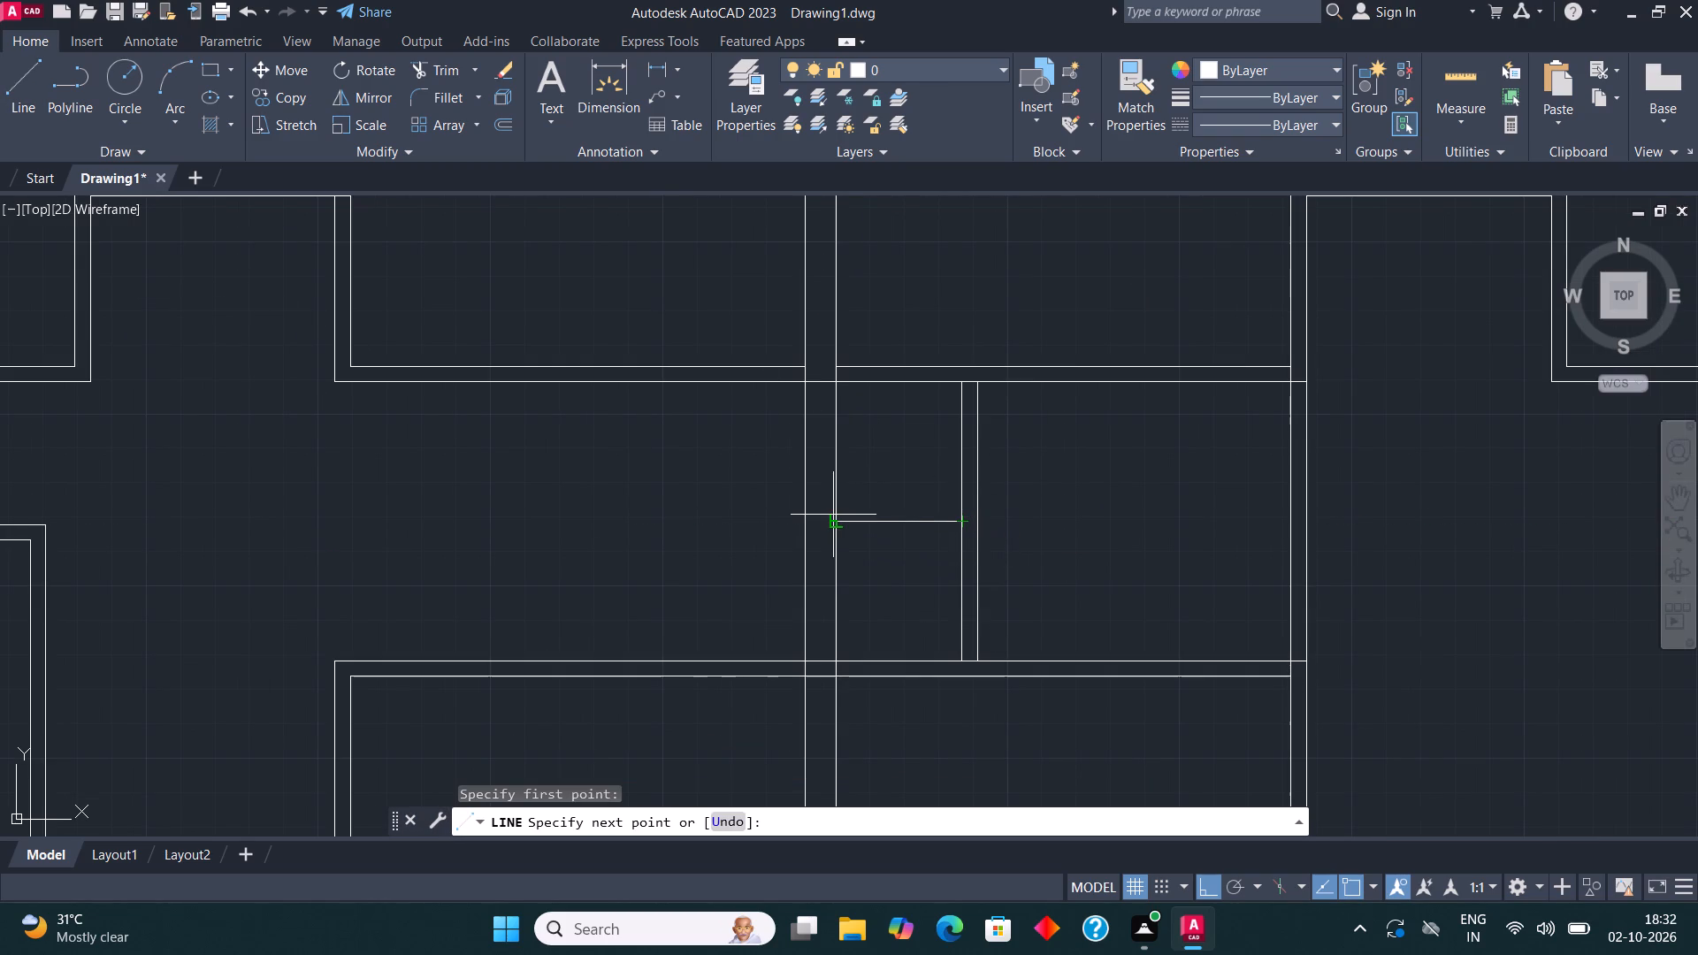
{"action": "left_click", "coordinate": [833, 515]}
{"action": "key", "text": "Escape"}
Offset the short horizontal line between the central wall and the corridor partition 4.5" downward to give it thickness.
{"action": "middle_click_drag", "start_coordinate": [900, 516], "coordinate": [839, 500]}
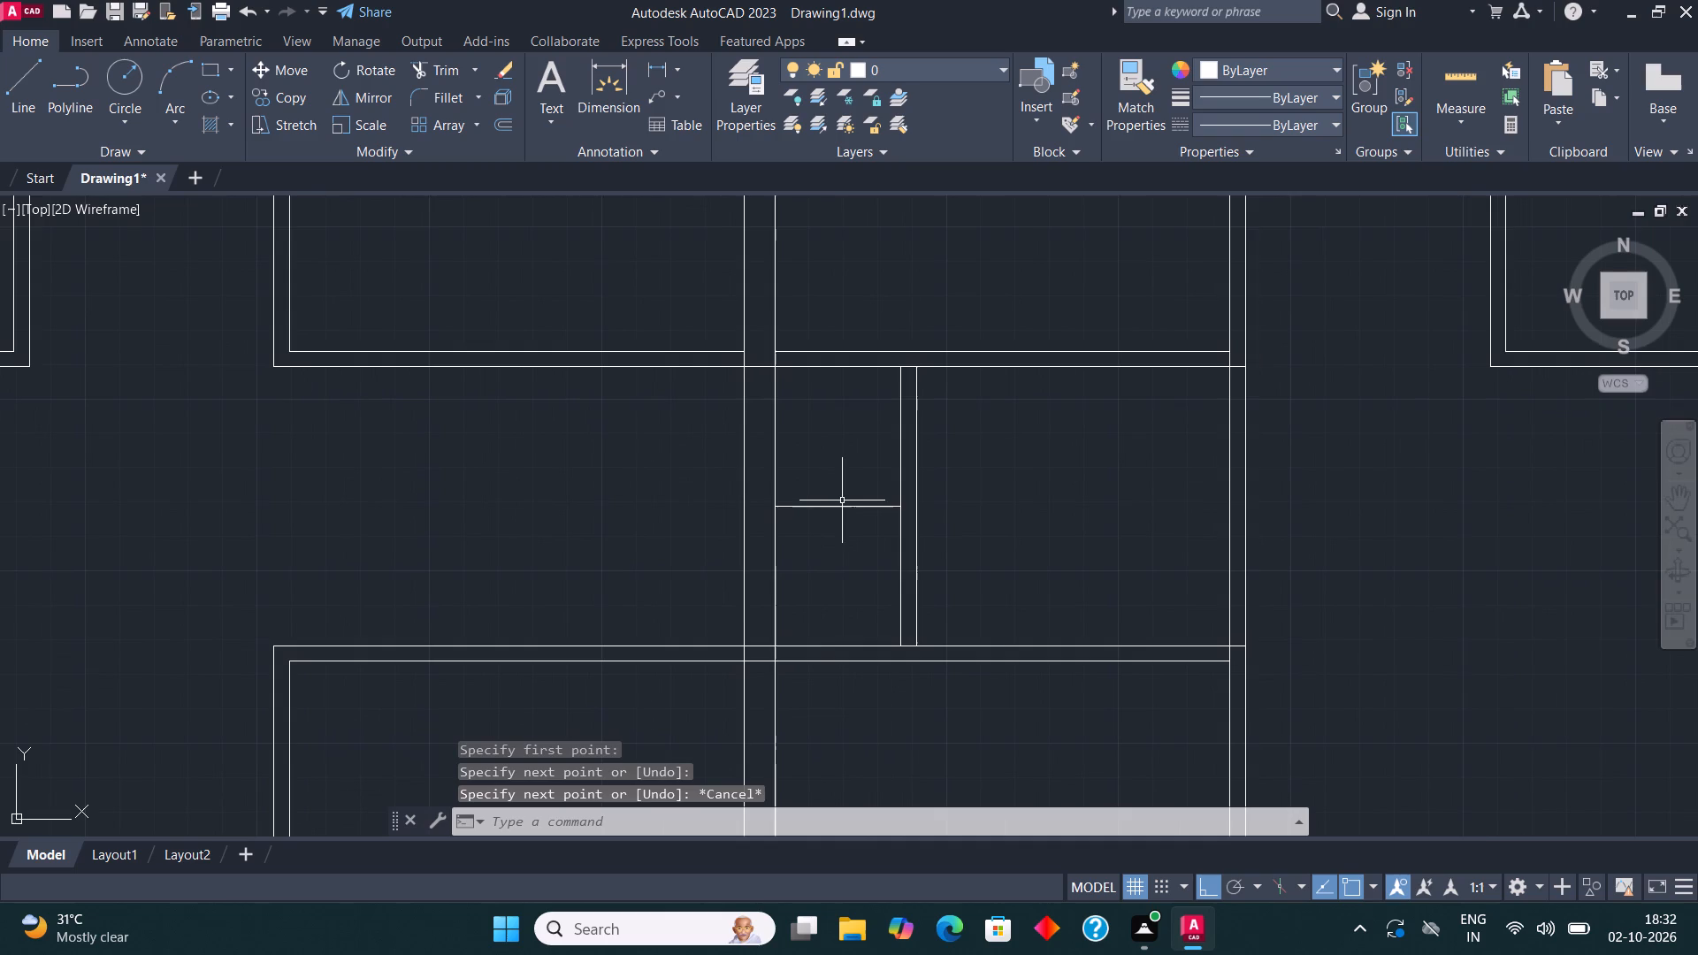
{"action": "scroll", "coordinate": [795, 503], "scroll_direction": "up", "scroll_amount": 2}
{"action": "left_click", "coordinate": [809, 516]}
{"action": "left_click", "coordinate": [801, 501]}
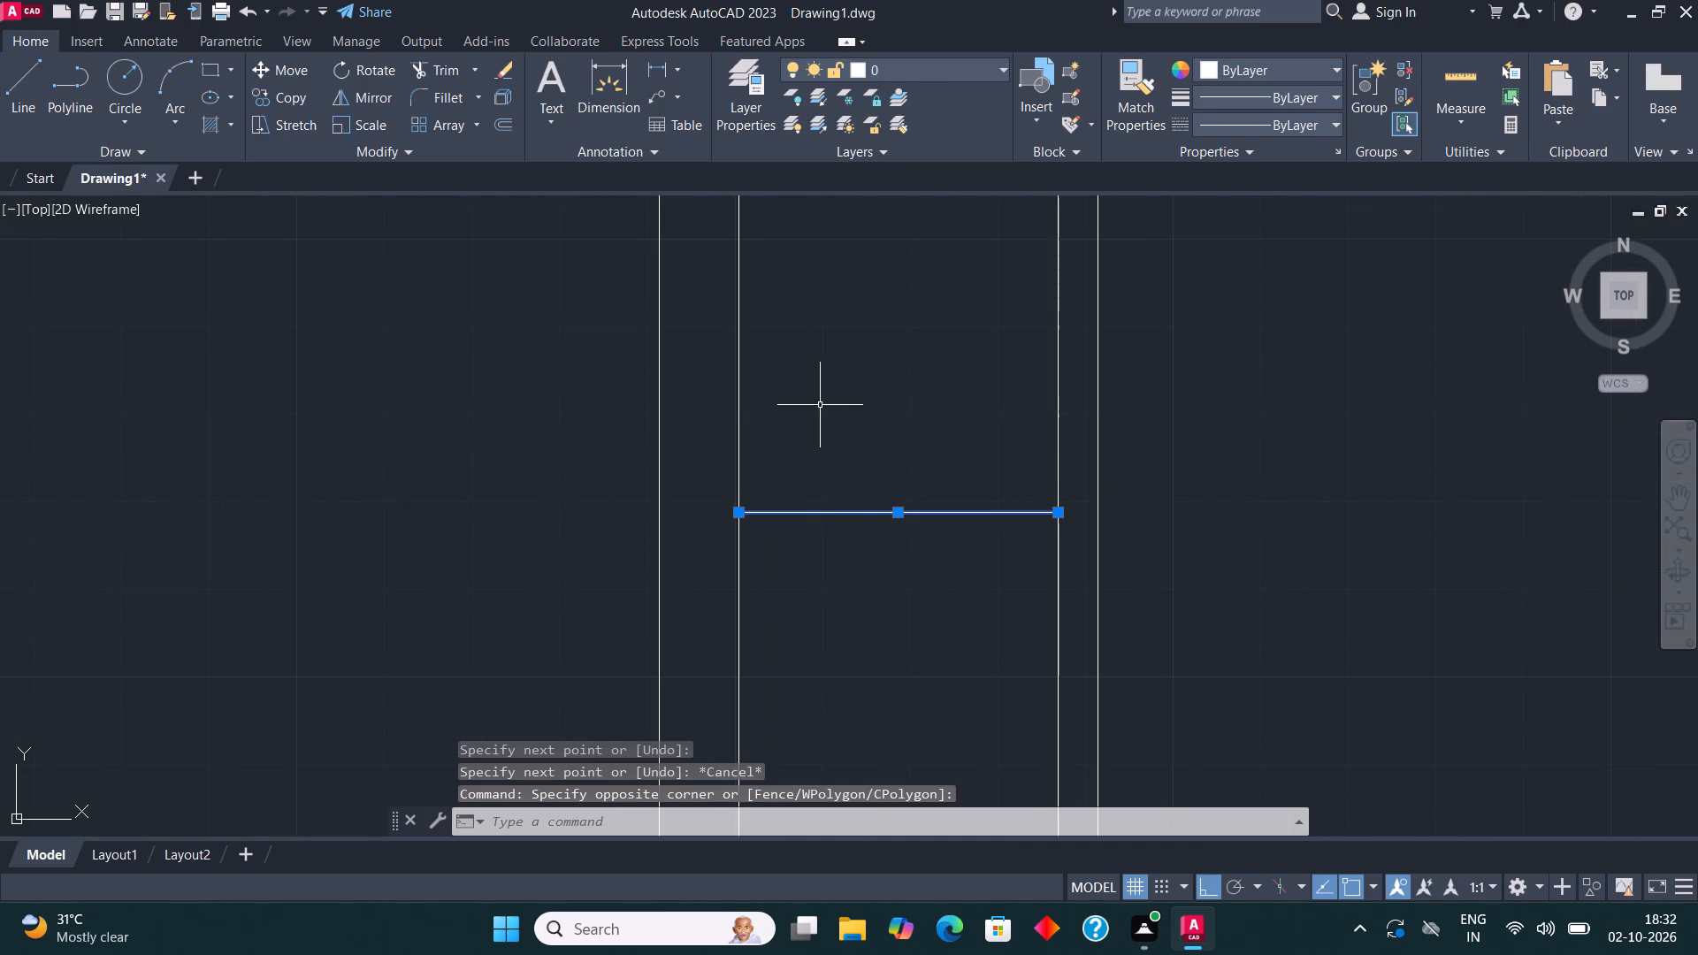
{"action": "scroll", "coordinate": [811, 392], "scroll_direction": "down", "scroll_amount": 3}
{"action": "scroll", "coordinate": [840, 432], "scroll_direction": "up", "scroll_amount": 2}
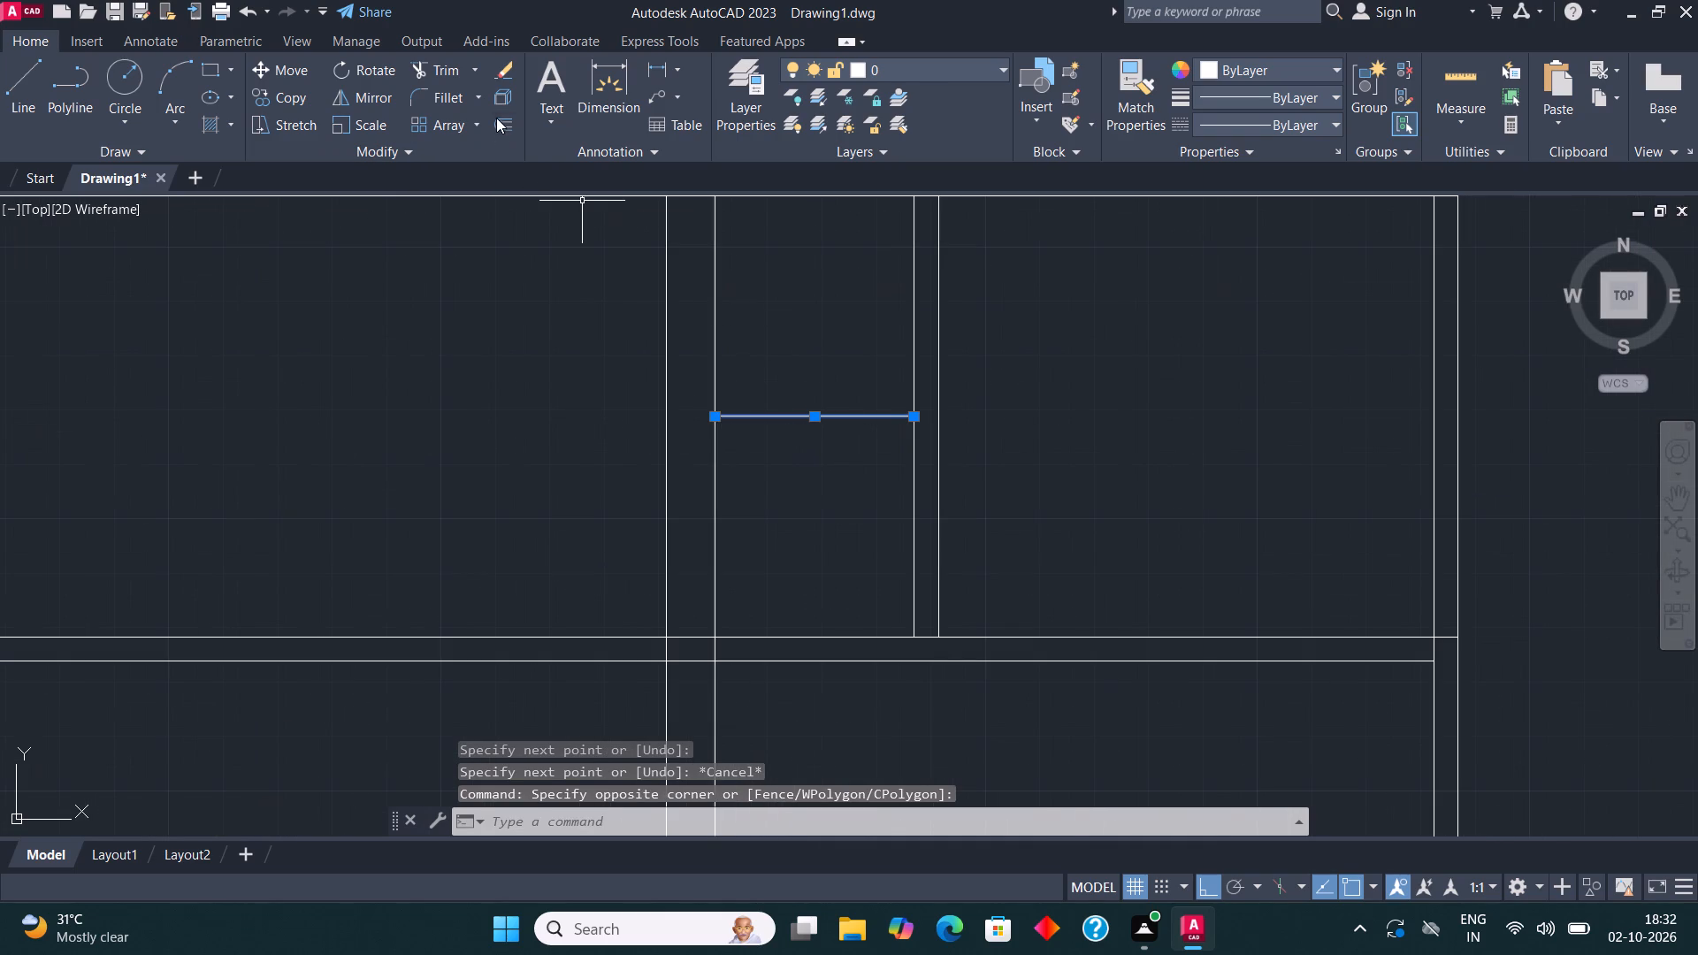
{"action": "left_click", "coordinate": [496, 118]}
{"action": "left_click", "coordinate": [797, 424]}
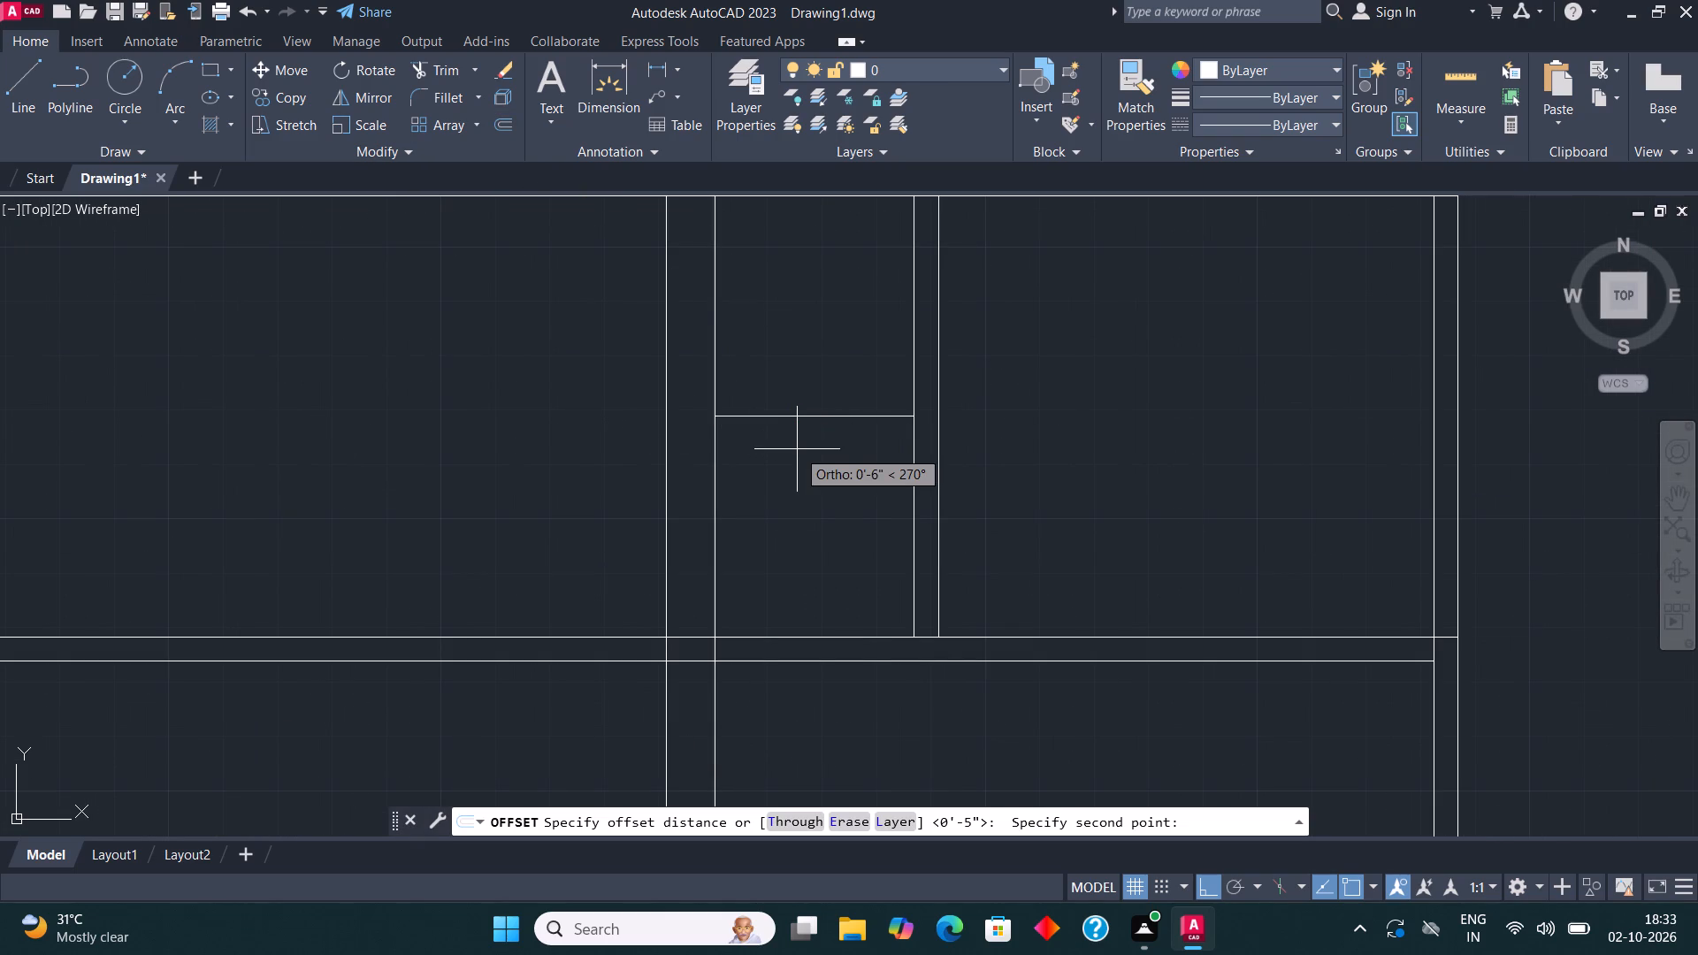
{"action": "type", "text": "4.5\""}
{"action": "key", "text": "Return"}
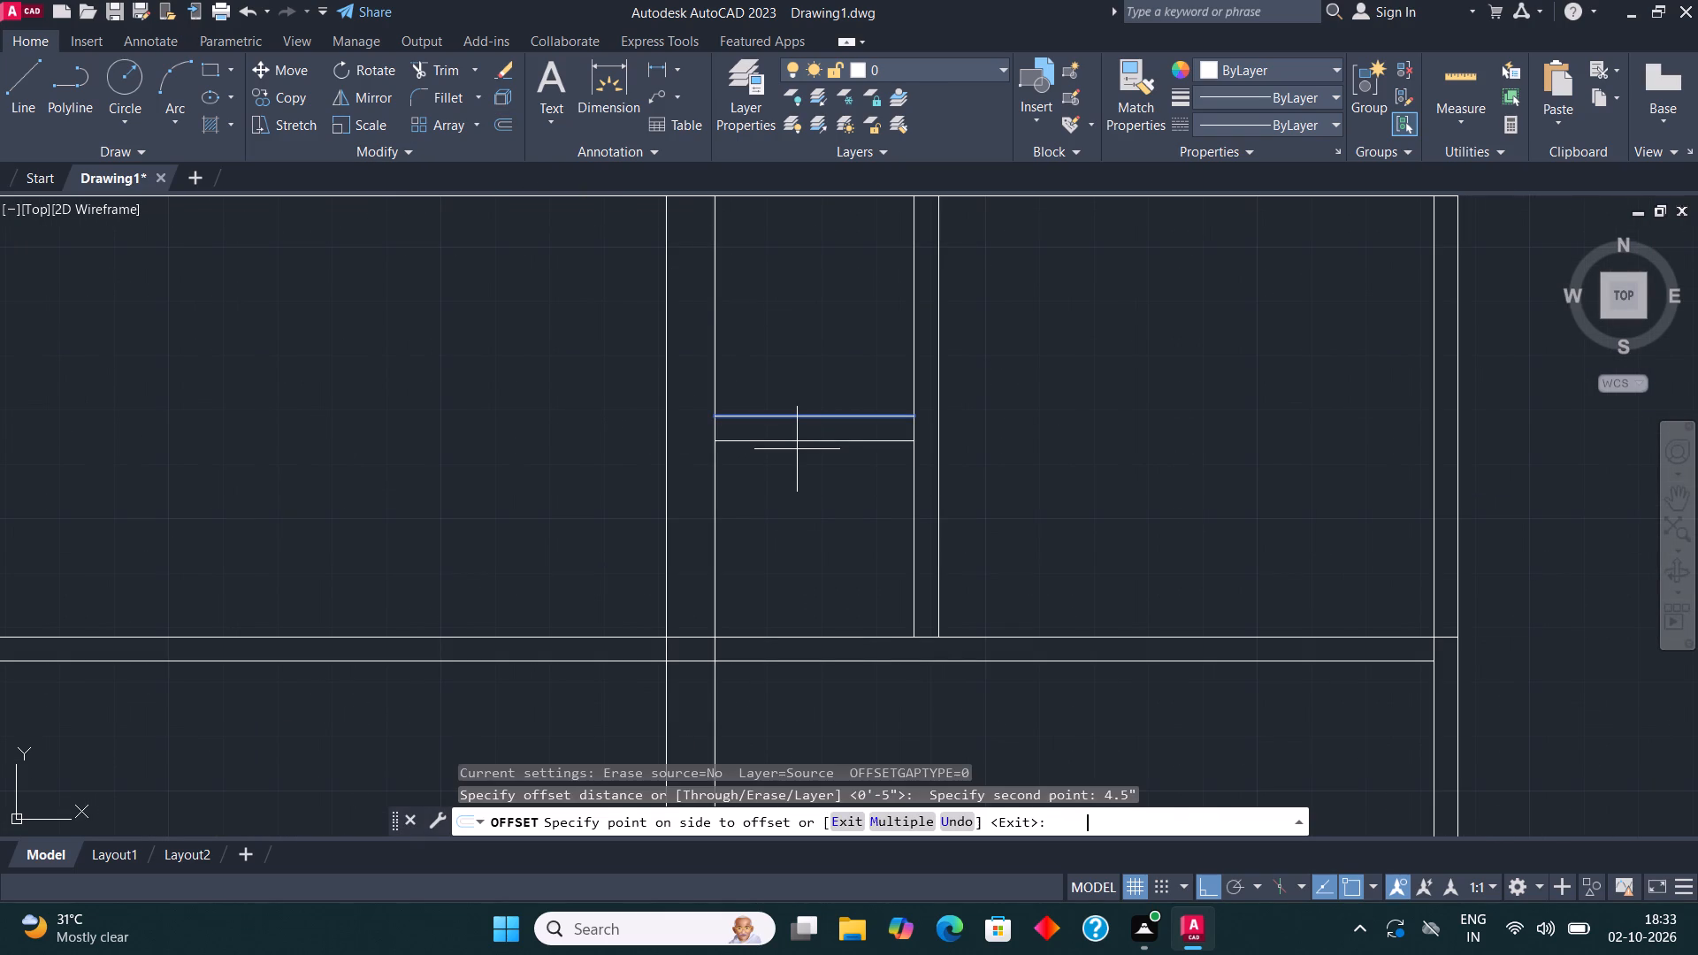
{"action": "left_click", "coordinate": [797, 449]}
{"action": "left_click", "coordinate": [797, 468]}
{"action": "key", "text": "Escape"}
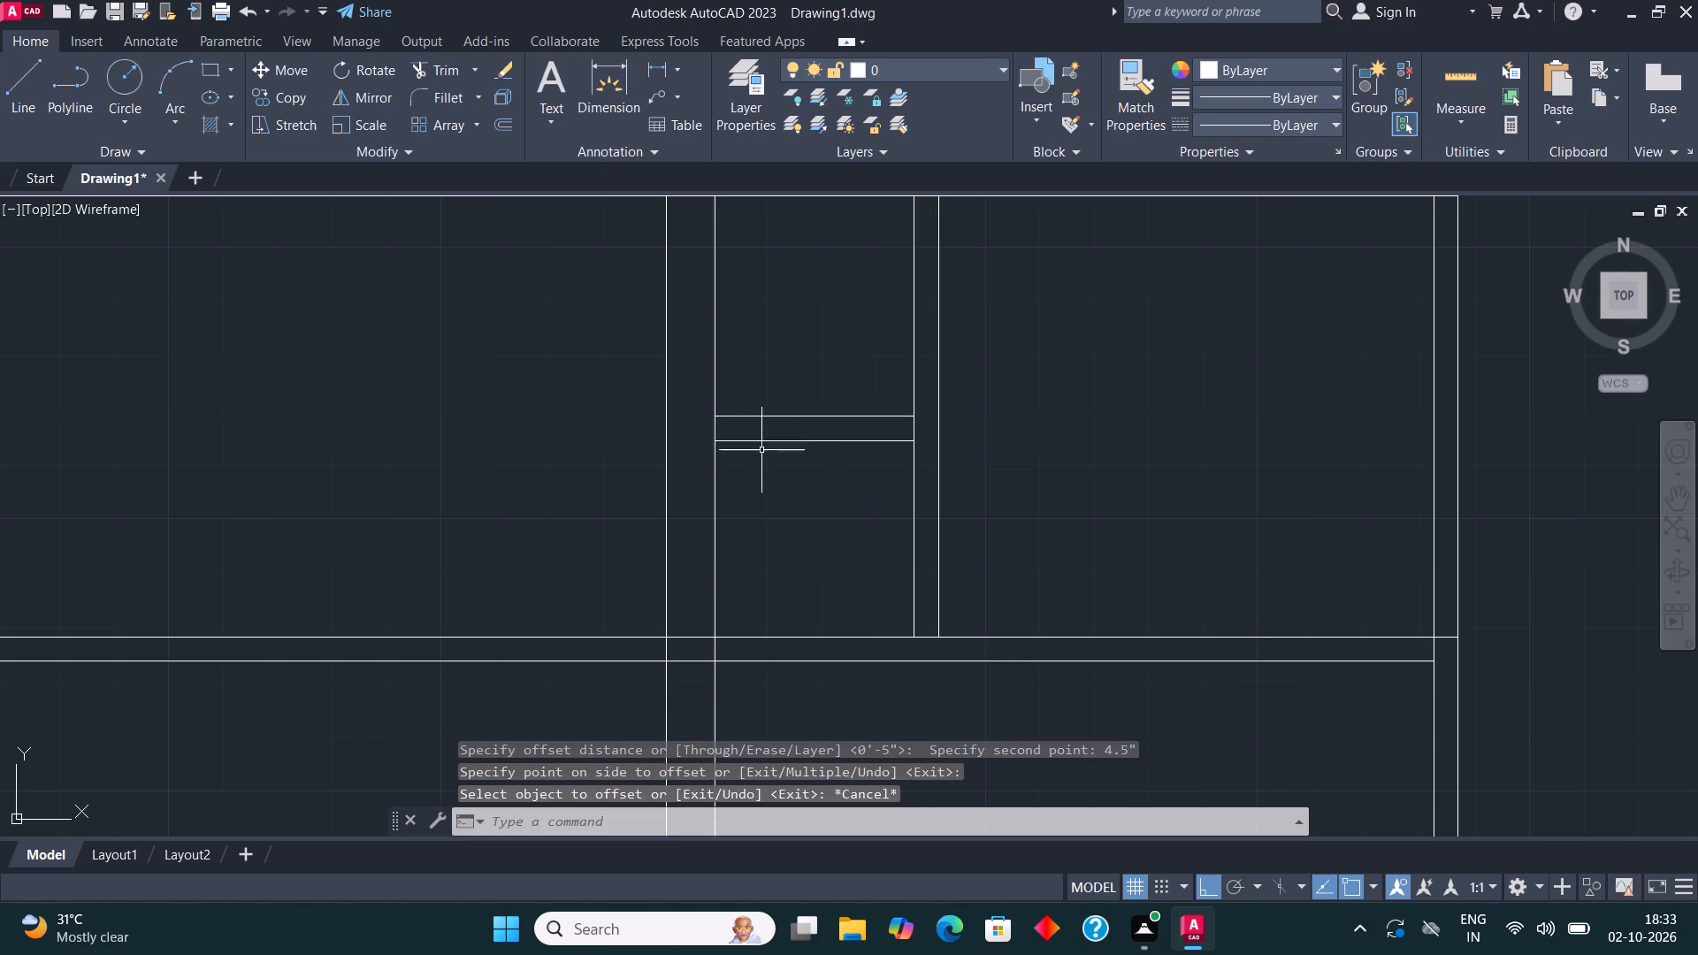
Draw a line from the central wall's left line 5' left along the corridor's lower edge, continuing up to its upper edge.
{"action": "middle_click_drag", "start_coordinate": [666, 425], "coordinate": [964, 439]}
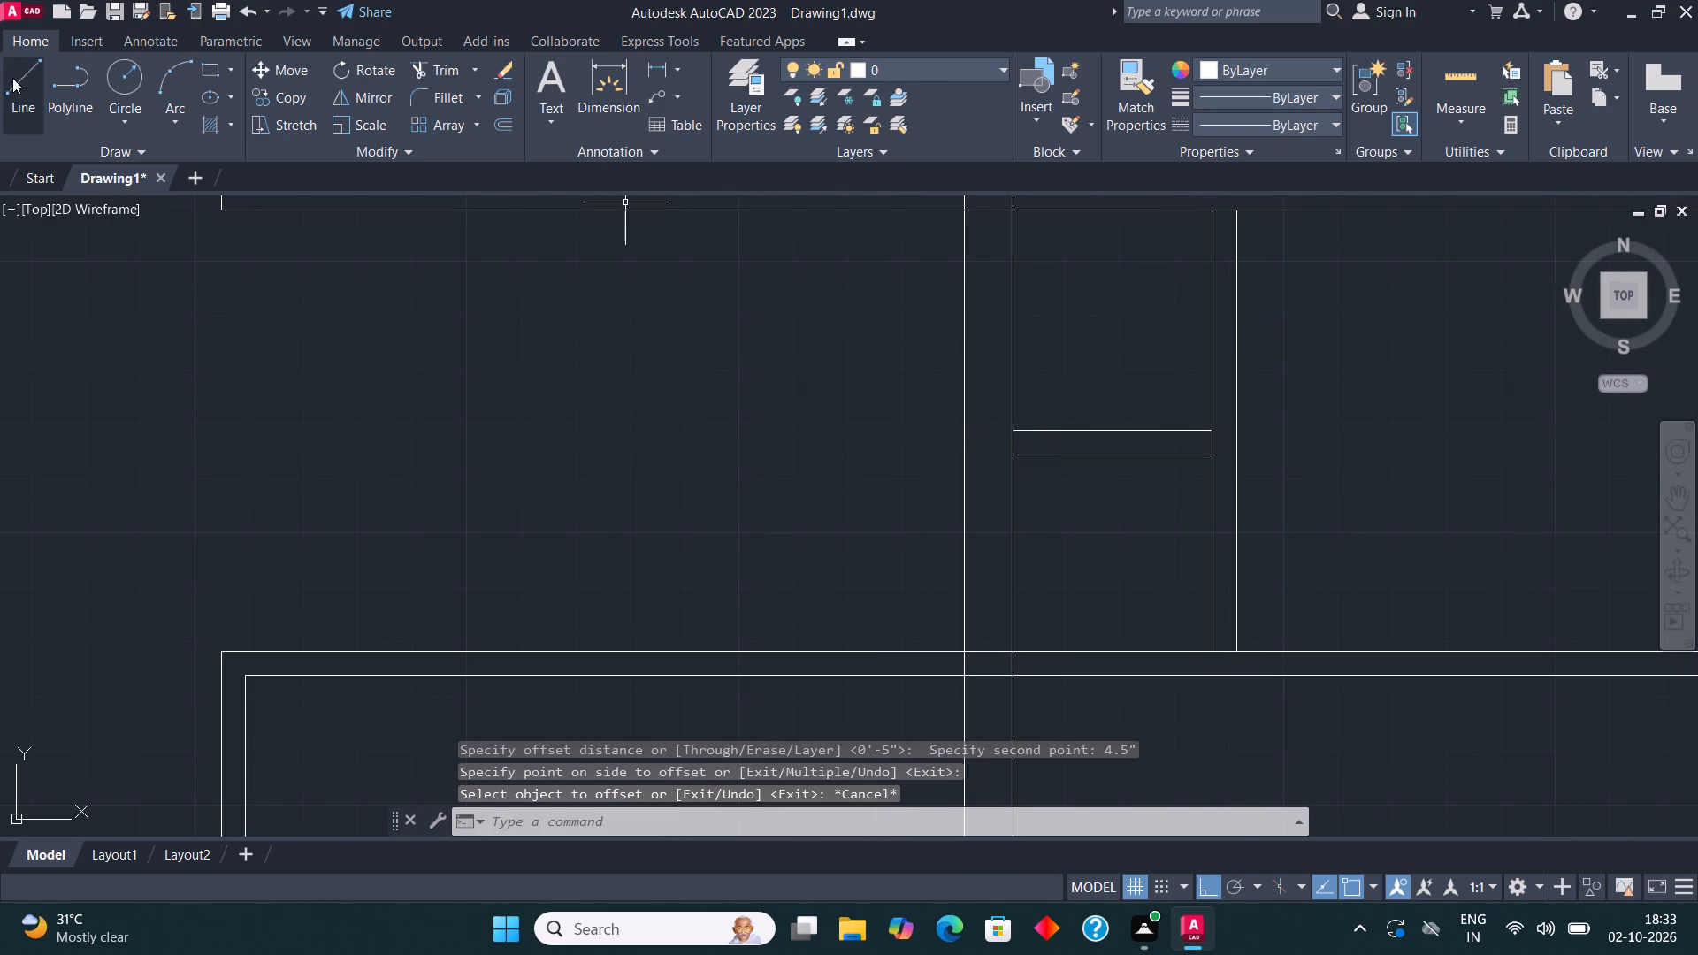
{"action": "left_click", "coordinate": [15, 79]}
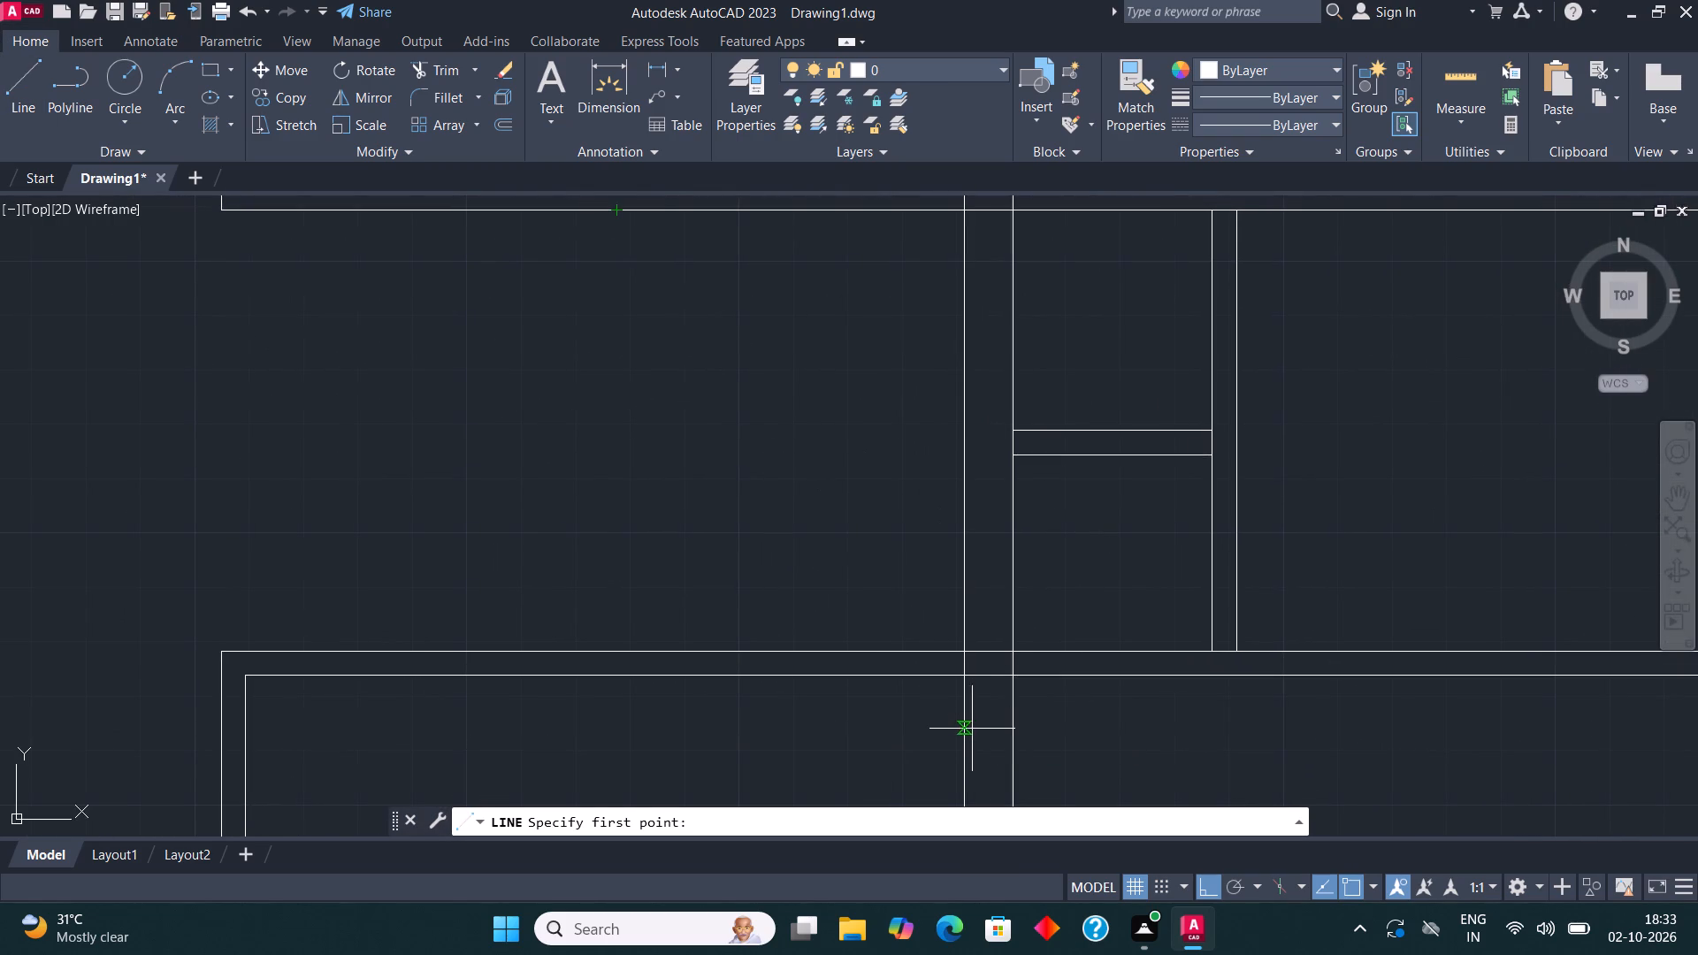
{"action": "left_click", "coordinate": [960, 646]}
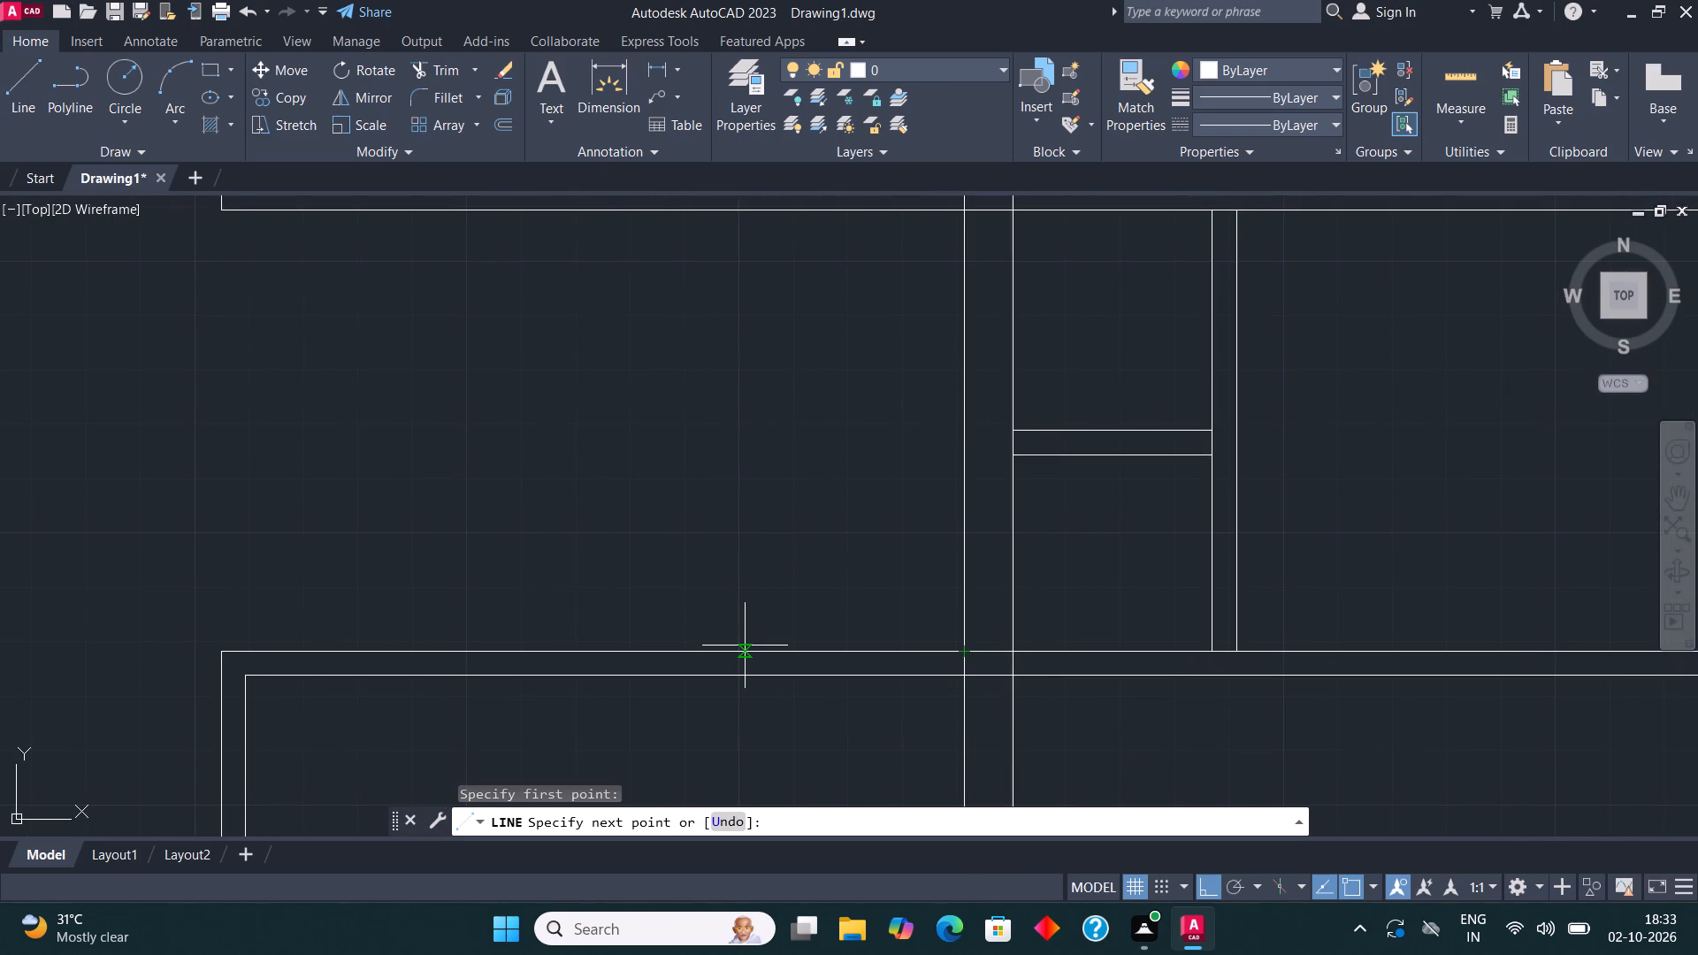
{"action": "type", "text": "5'"}
{"action": "key", "text": "Return"}
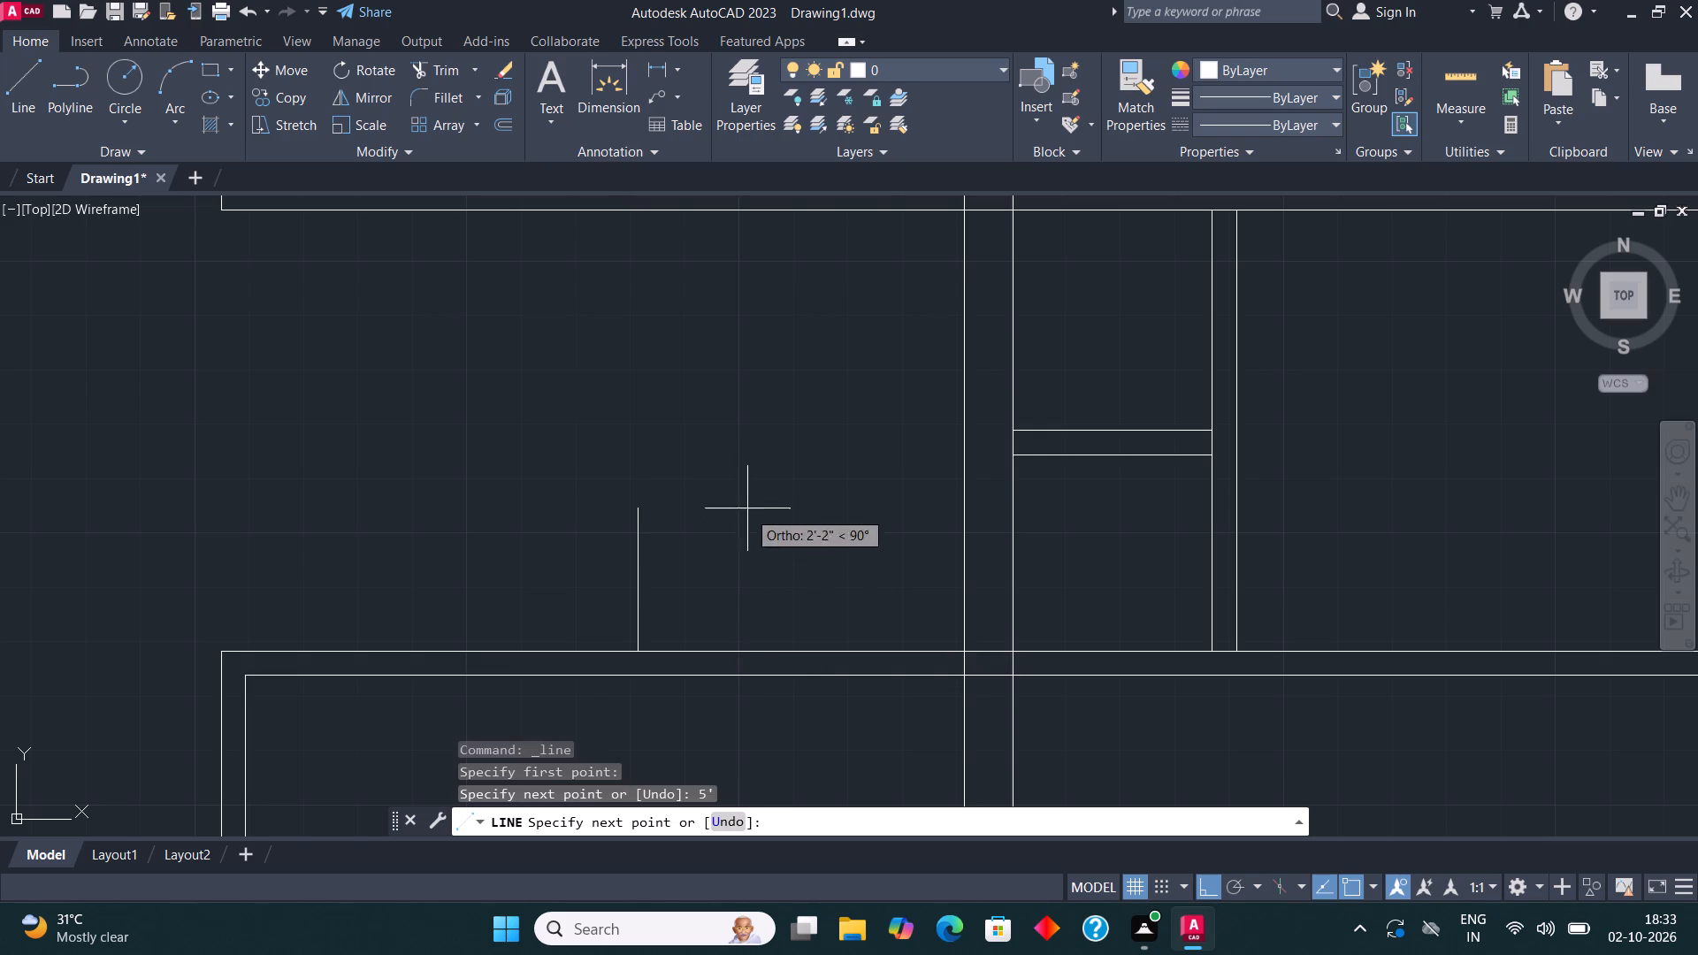
{"action": "left_click", "coordinate": [638, 212]}
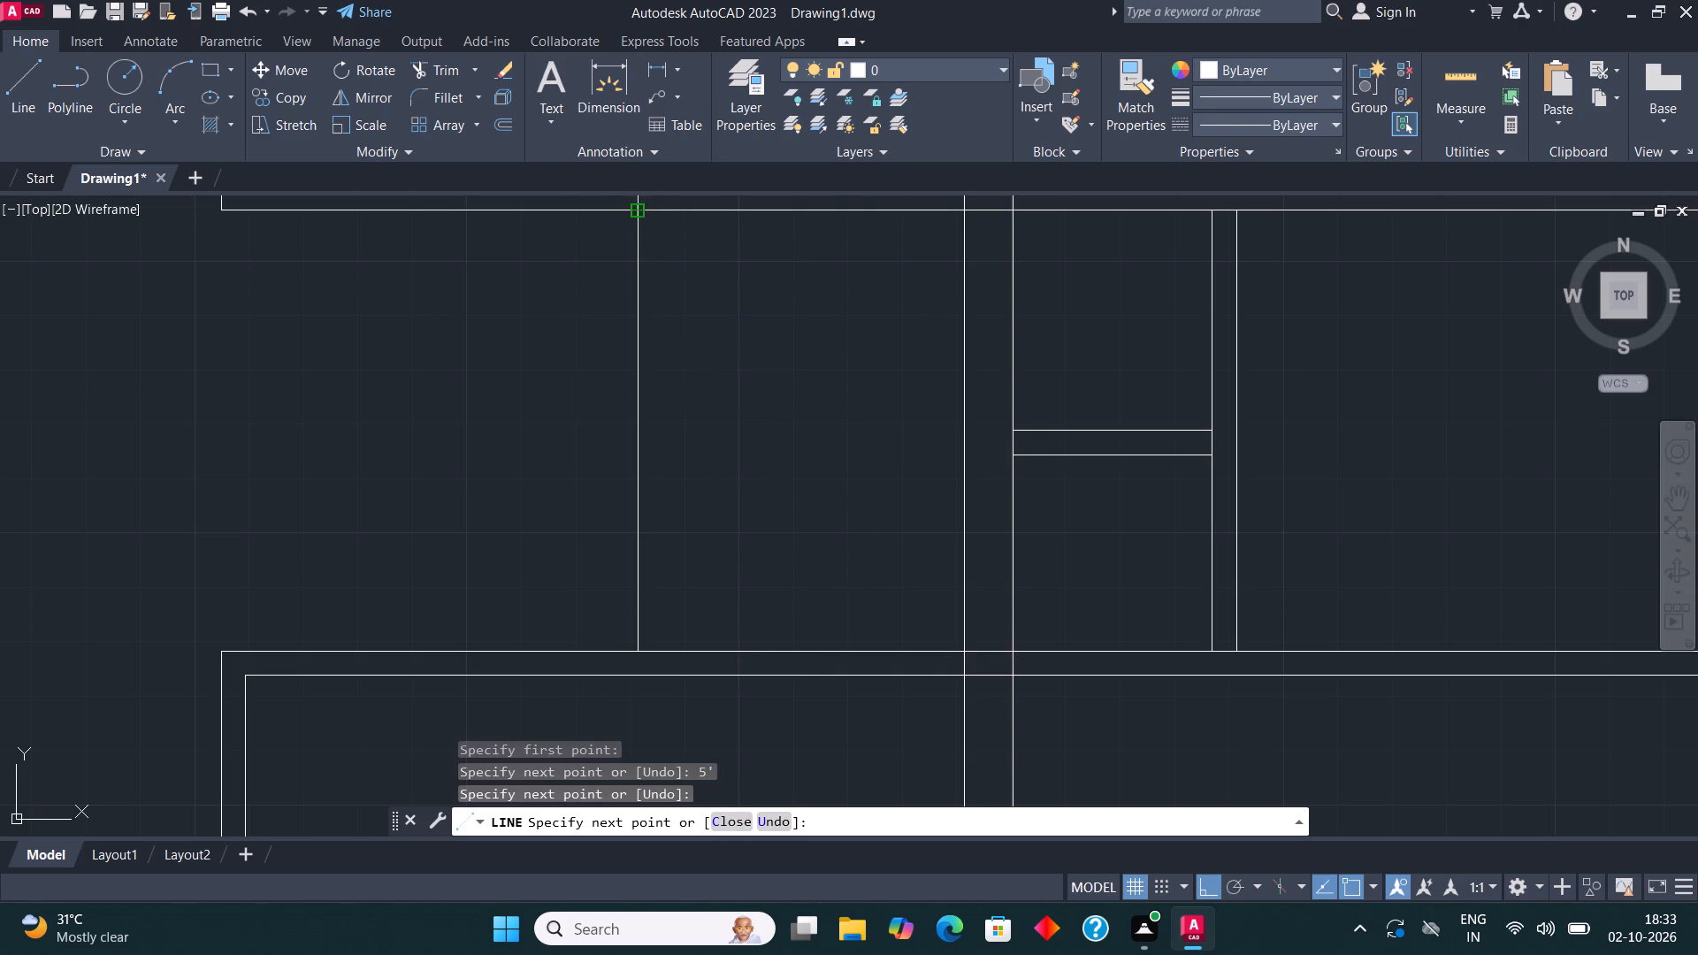
{"action": "key", "text": "Escape"}
Copy the new vertical corridor line 4.5" to the left to form the partition's thickness.
{"action": "middle_click_drag", "start_coordinate": [726, 464], "coordinate": [860, 493]}
{"action": "left_click_drag", "start_coordinate": [822, 485], "coordinate": [787, 482]}
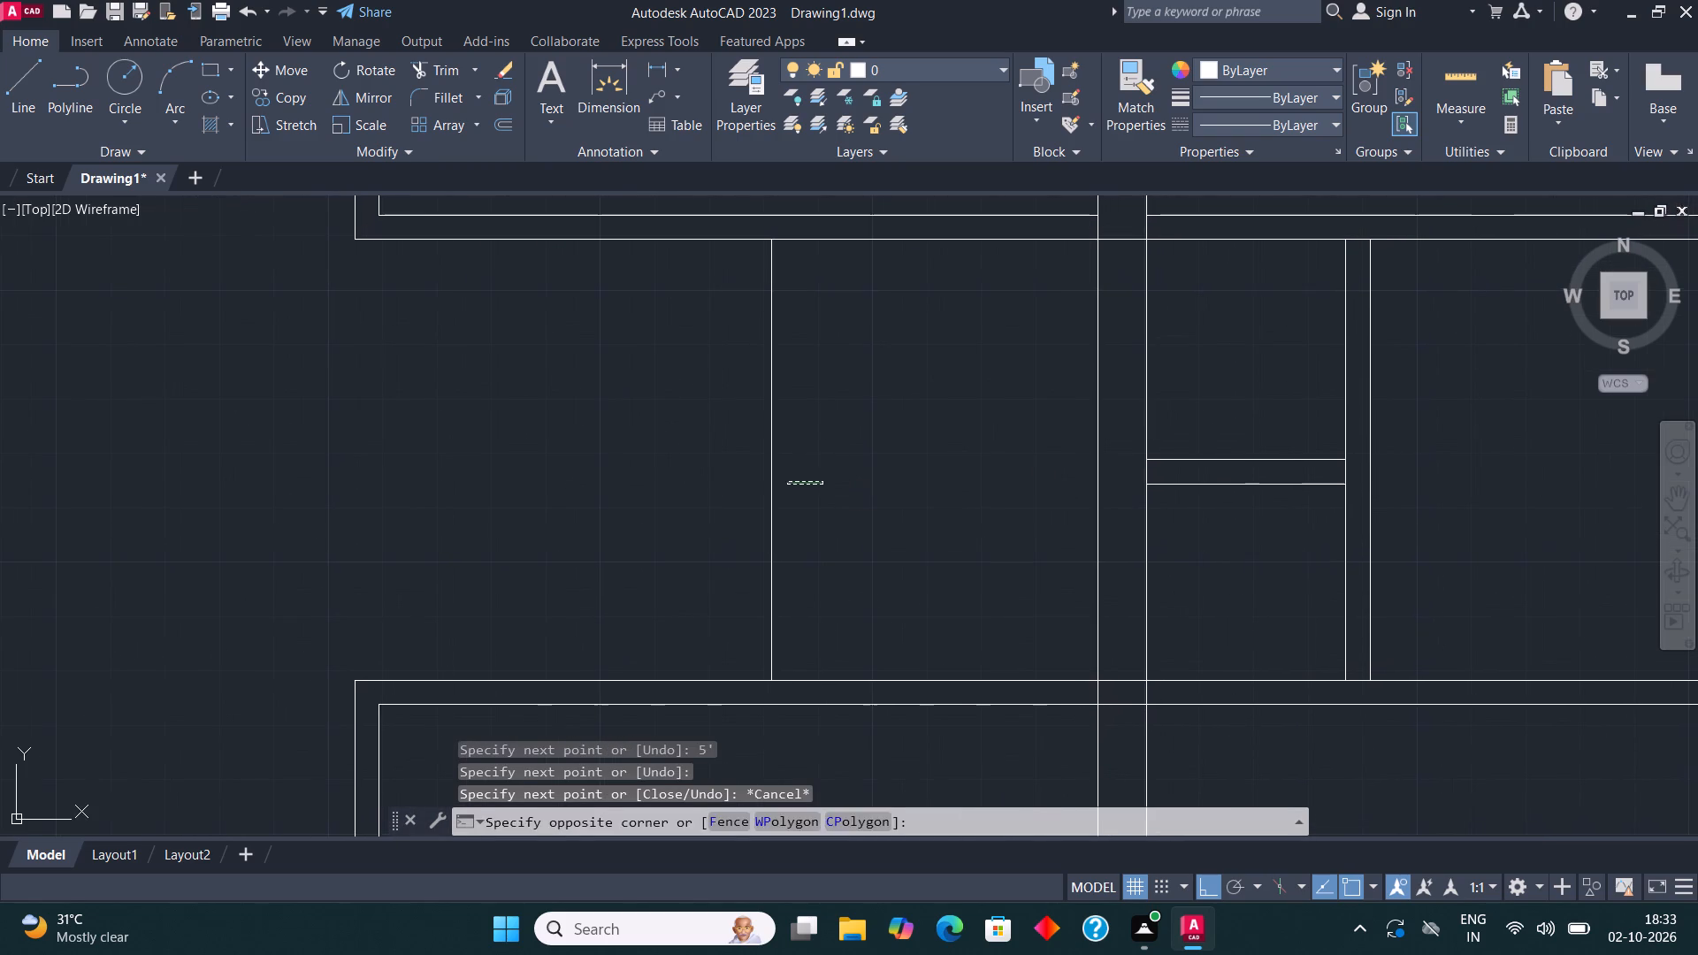
{"action": "left_click", "coordinate": [741, 454]}
{"action": "left_click", "coordinate": [291, 100]}
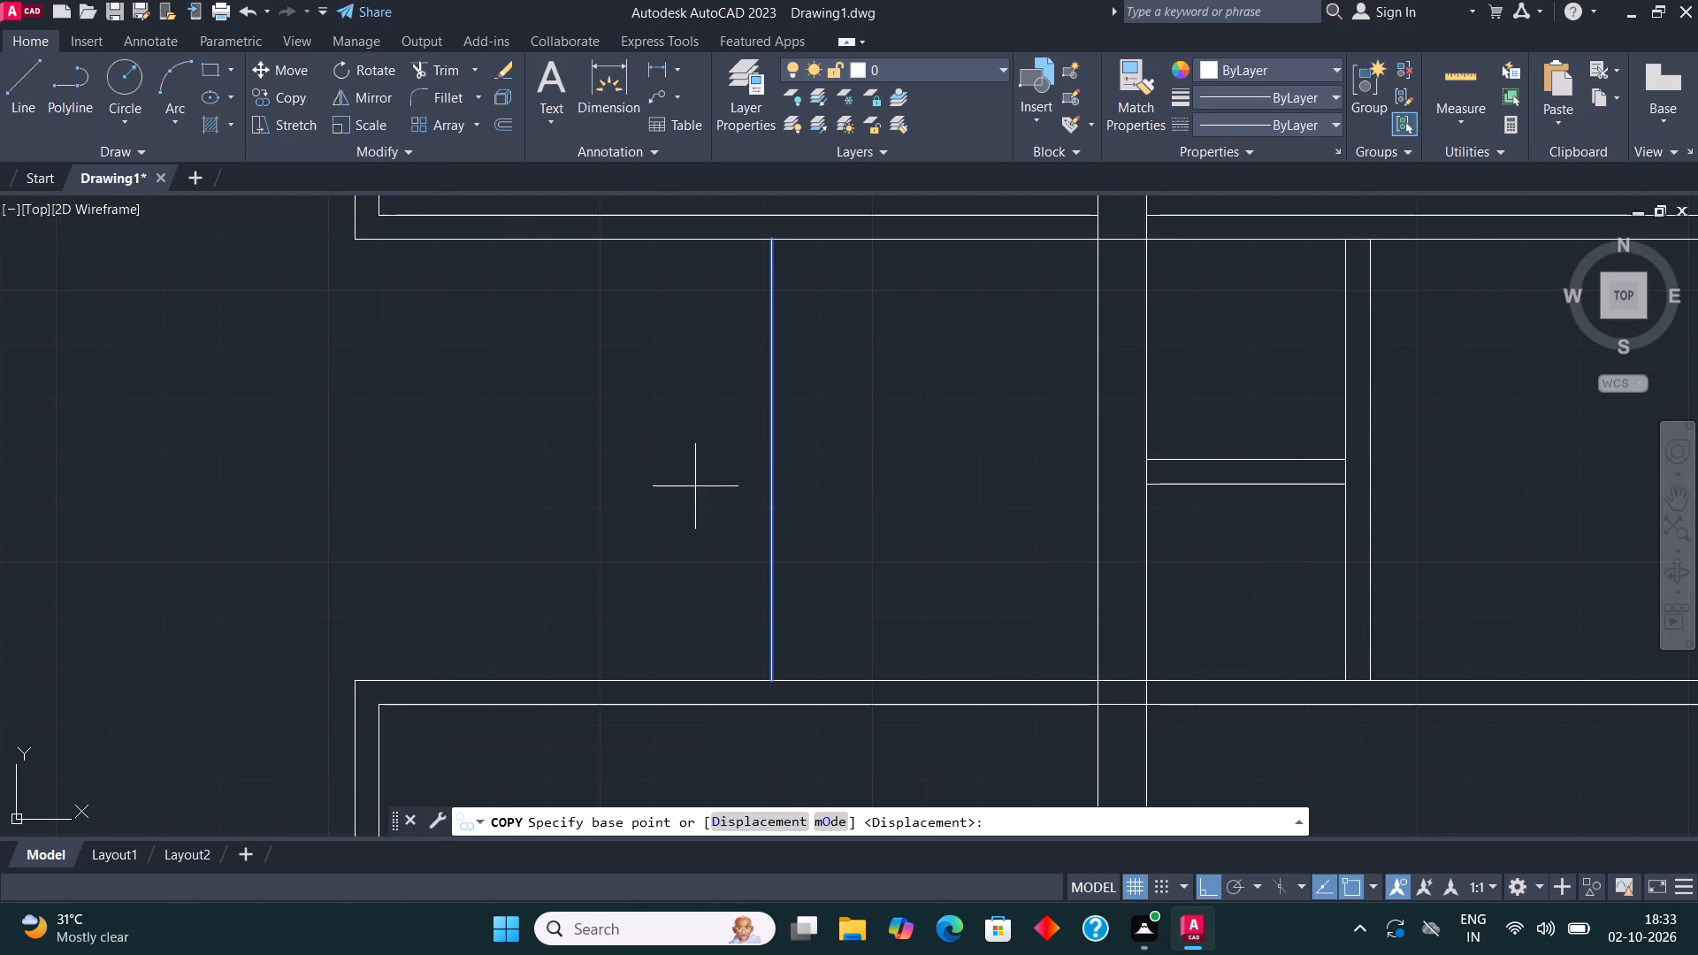
{"action": "left_click", "coordinate": [775, 469]}
{"action": "type", "text": "4.5\""}
{"action": "key", "text": "Return"}
{"action": "key", "text": "Escape"}
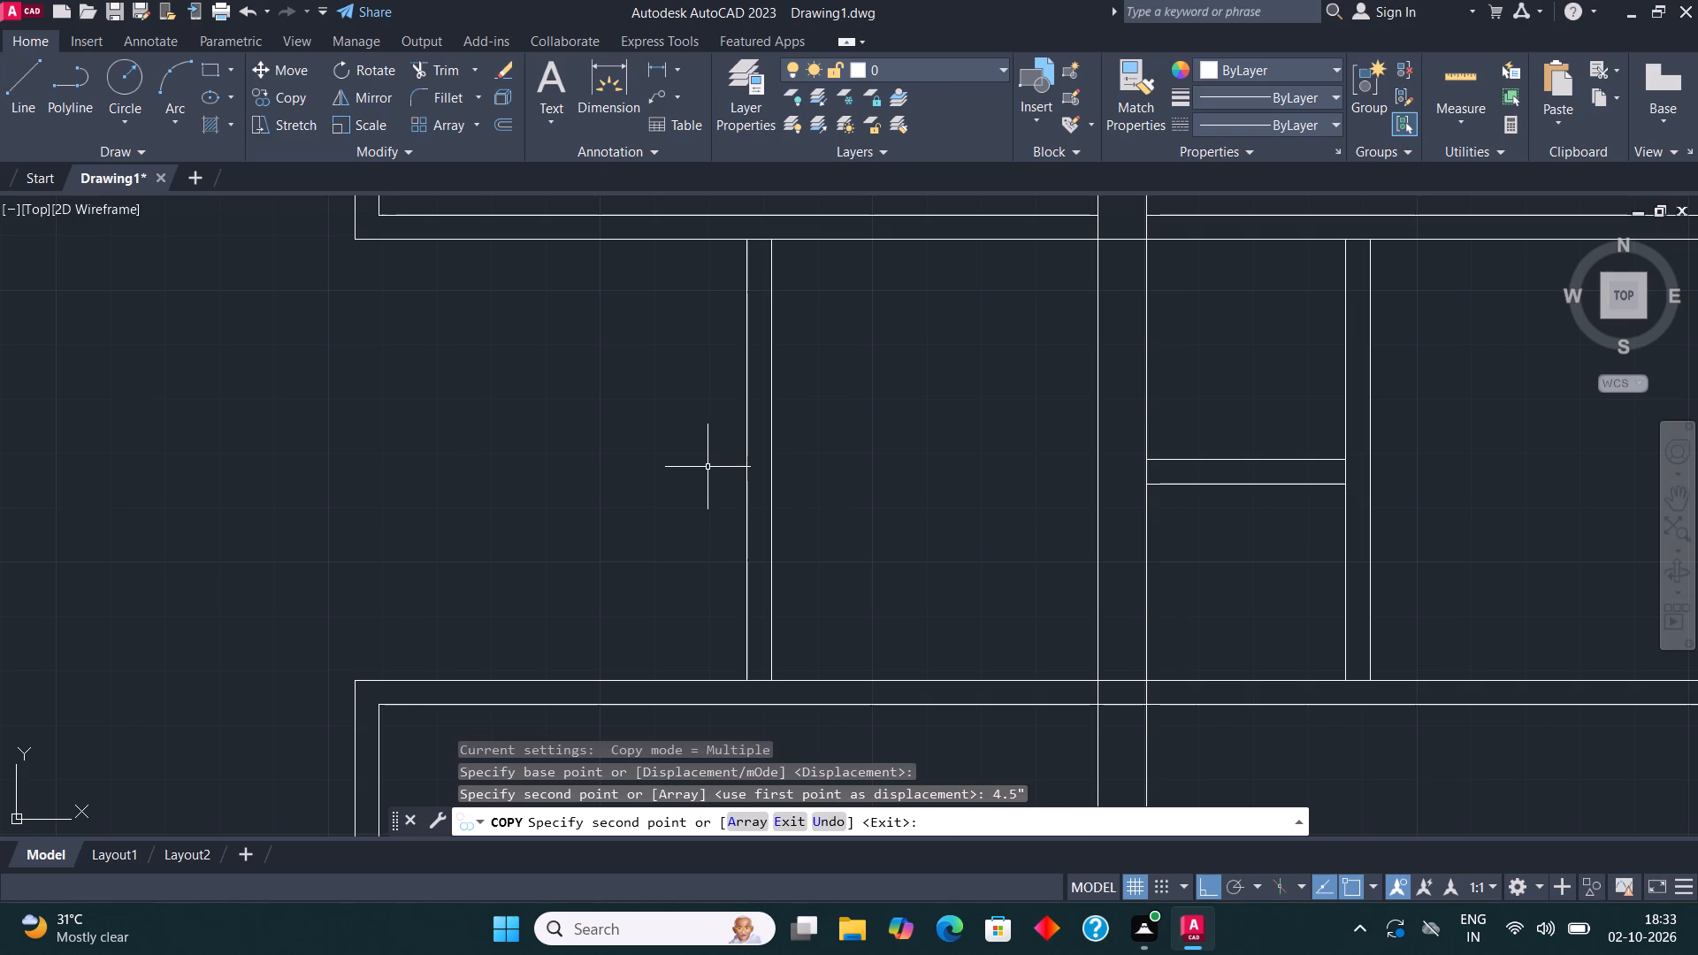
Insert the Door - Imperial sample block in the empty space to the right of the floor plan.
{"action": "middle_click_drag", "start_coordinate": [765, 482], "coordinate": [899, 457]}
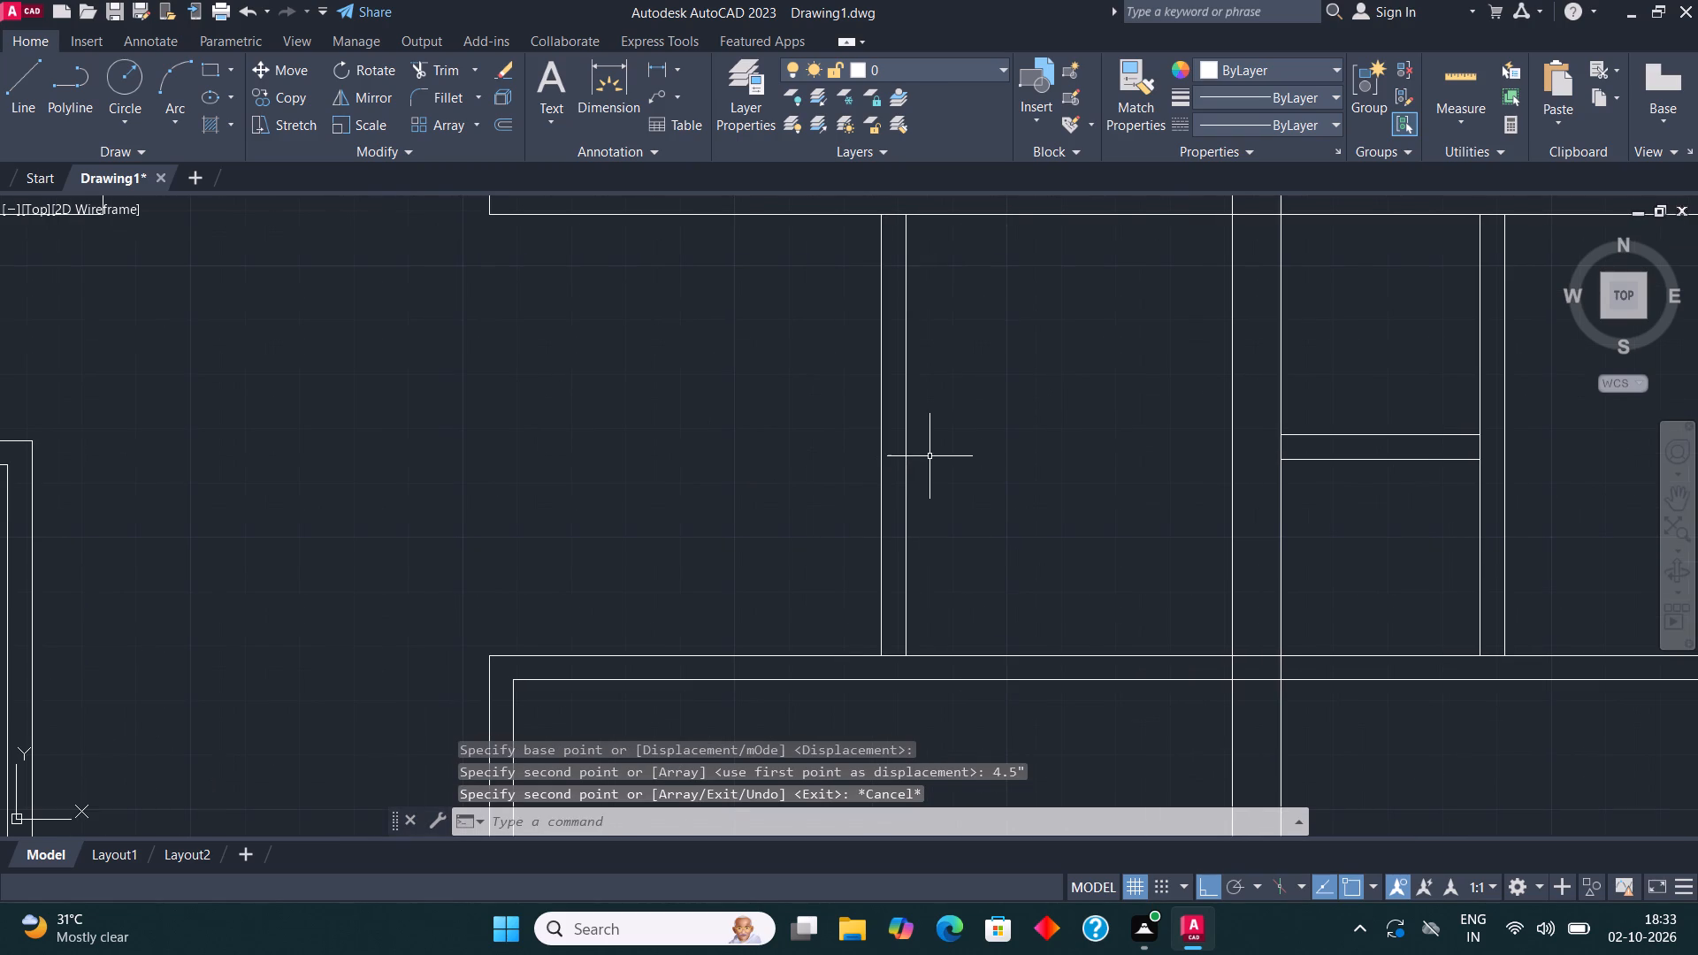
{"action": "scroll", "coordinate": [662, 497], "scroll_direction": "down", "scroll_amount": 3}
{"action": "middle_click_drag", "start_coordinate": [817, 476], "coordinate": [837, 476]}
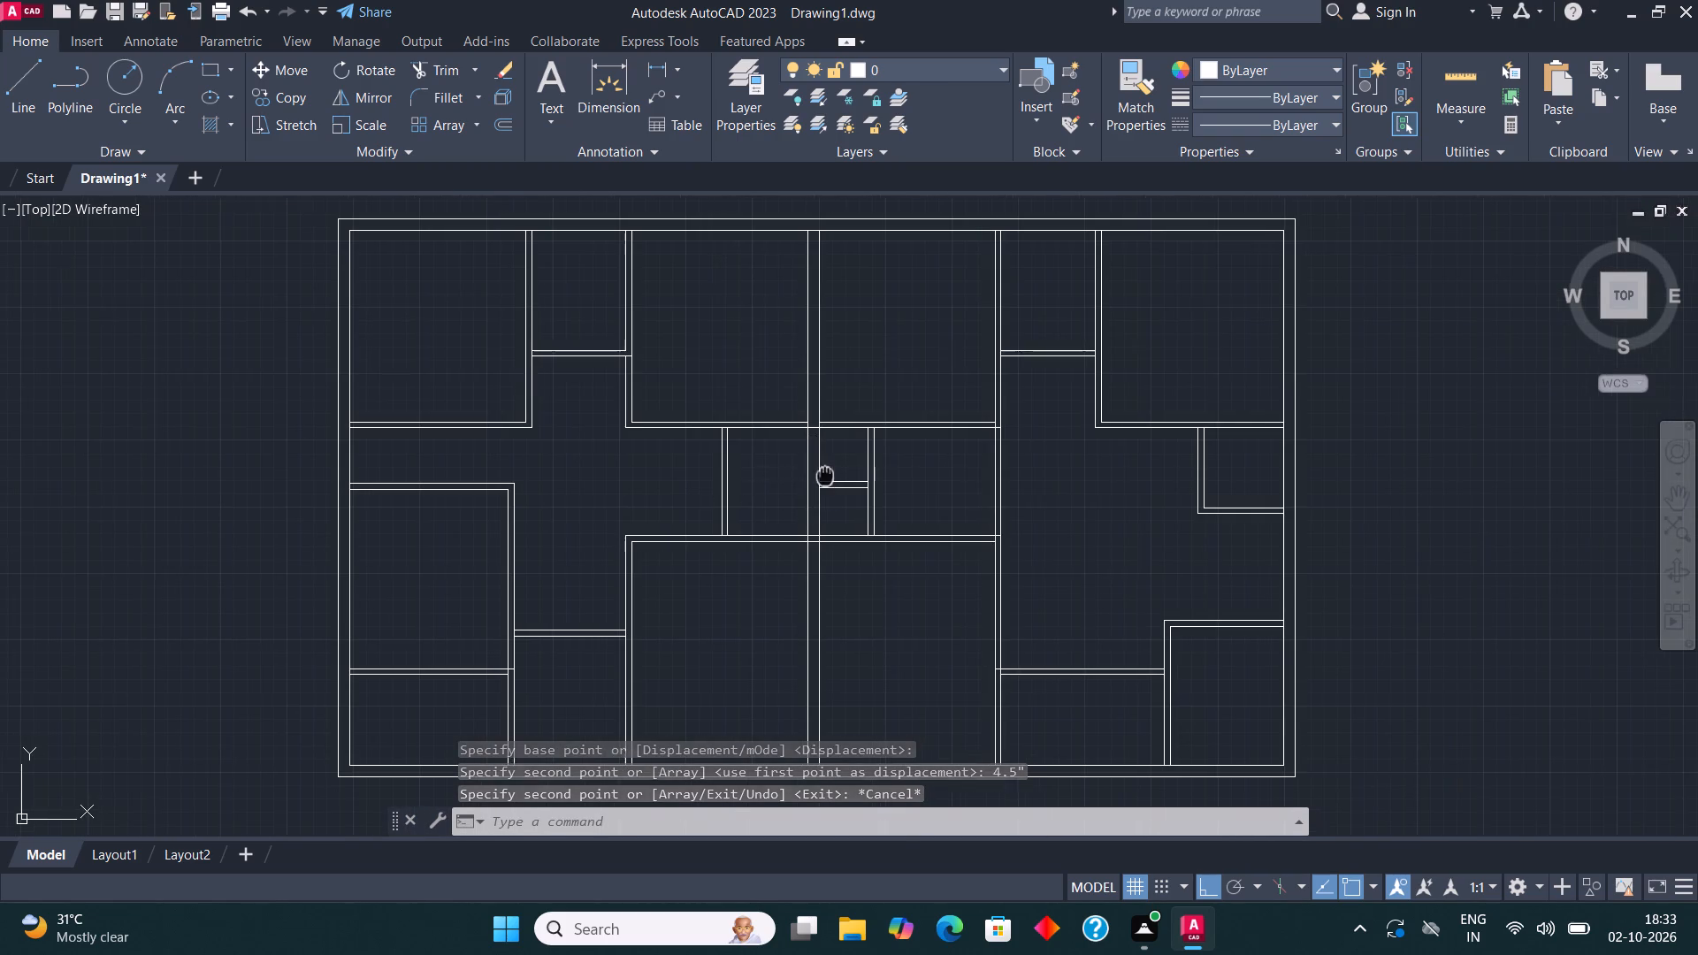
{"action": "middle_click_drag", "start_coordinate": [837, 476], "coordinate": [923, 493]}
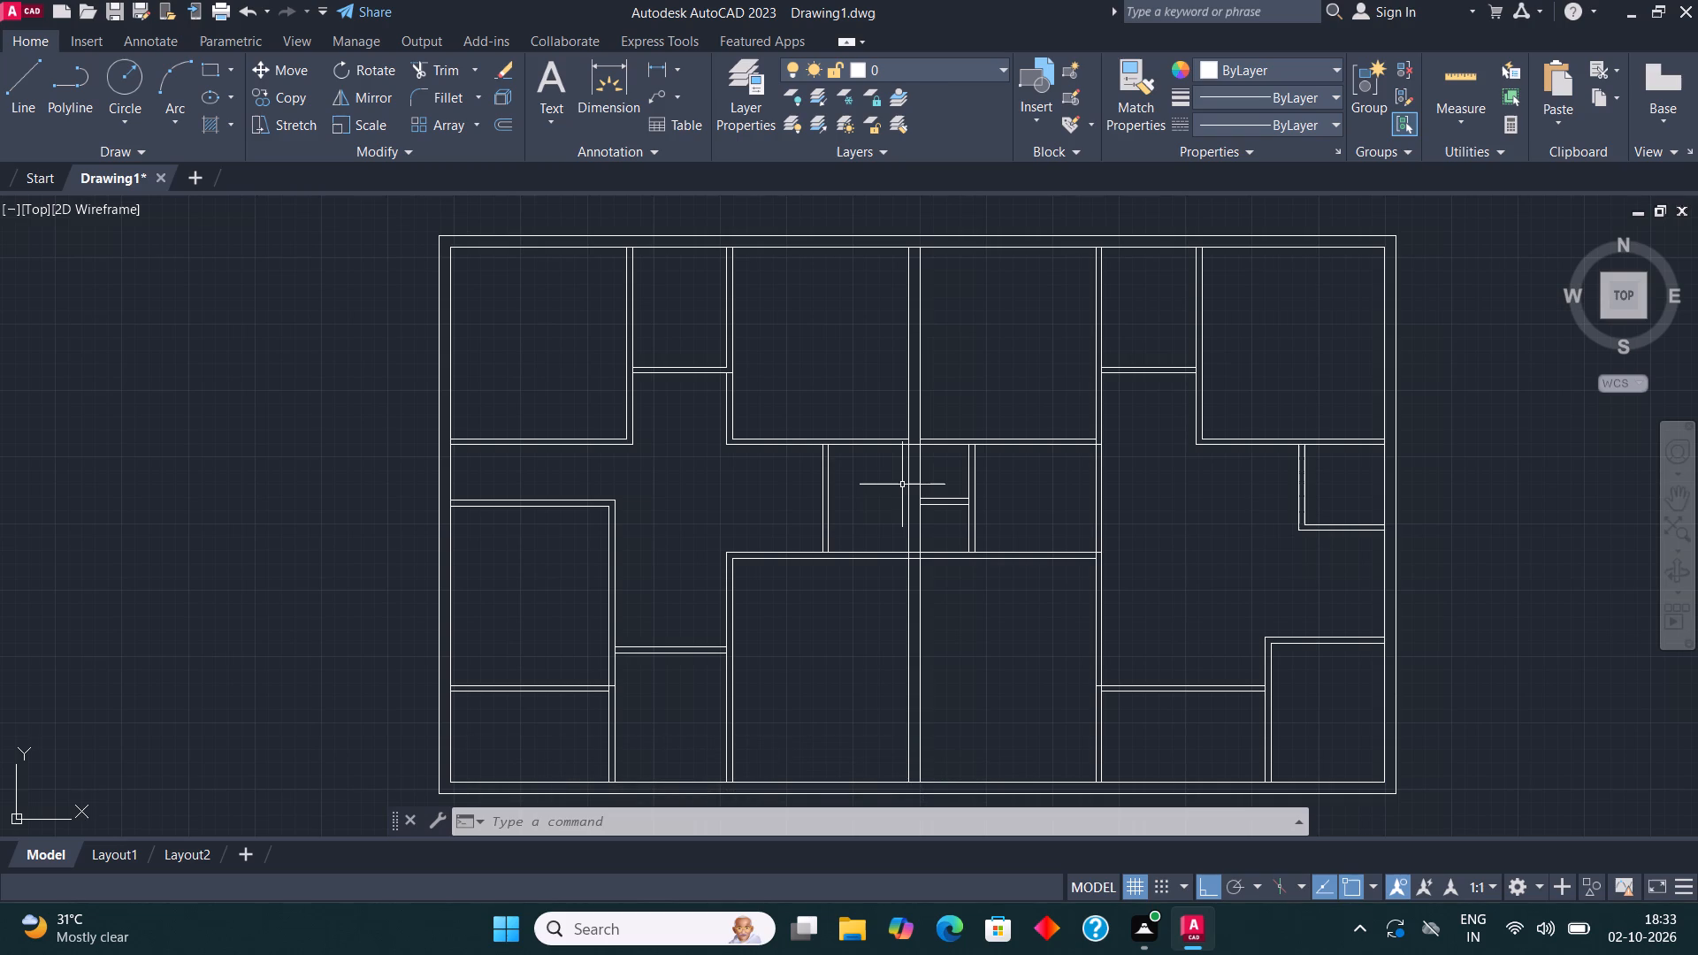
{"action": "middle_click_drag", "start_coordinate": [892, 482], "coordinate": [572, 434]}
{"action": "scroll", "coordinate": [565, 457], "scroll_direction": "down", "scroll_amount": 2}
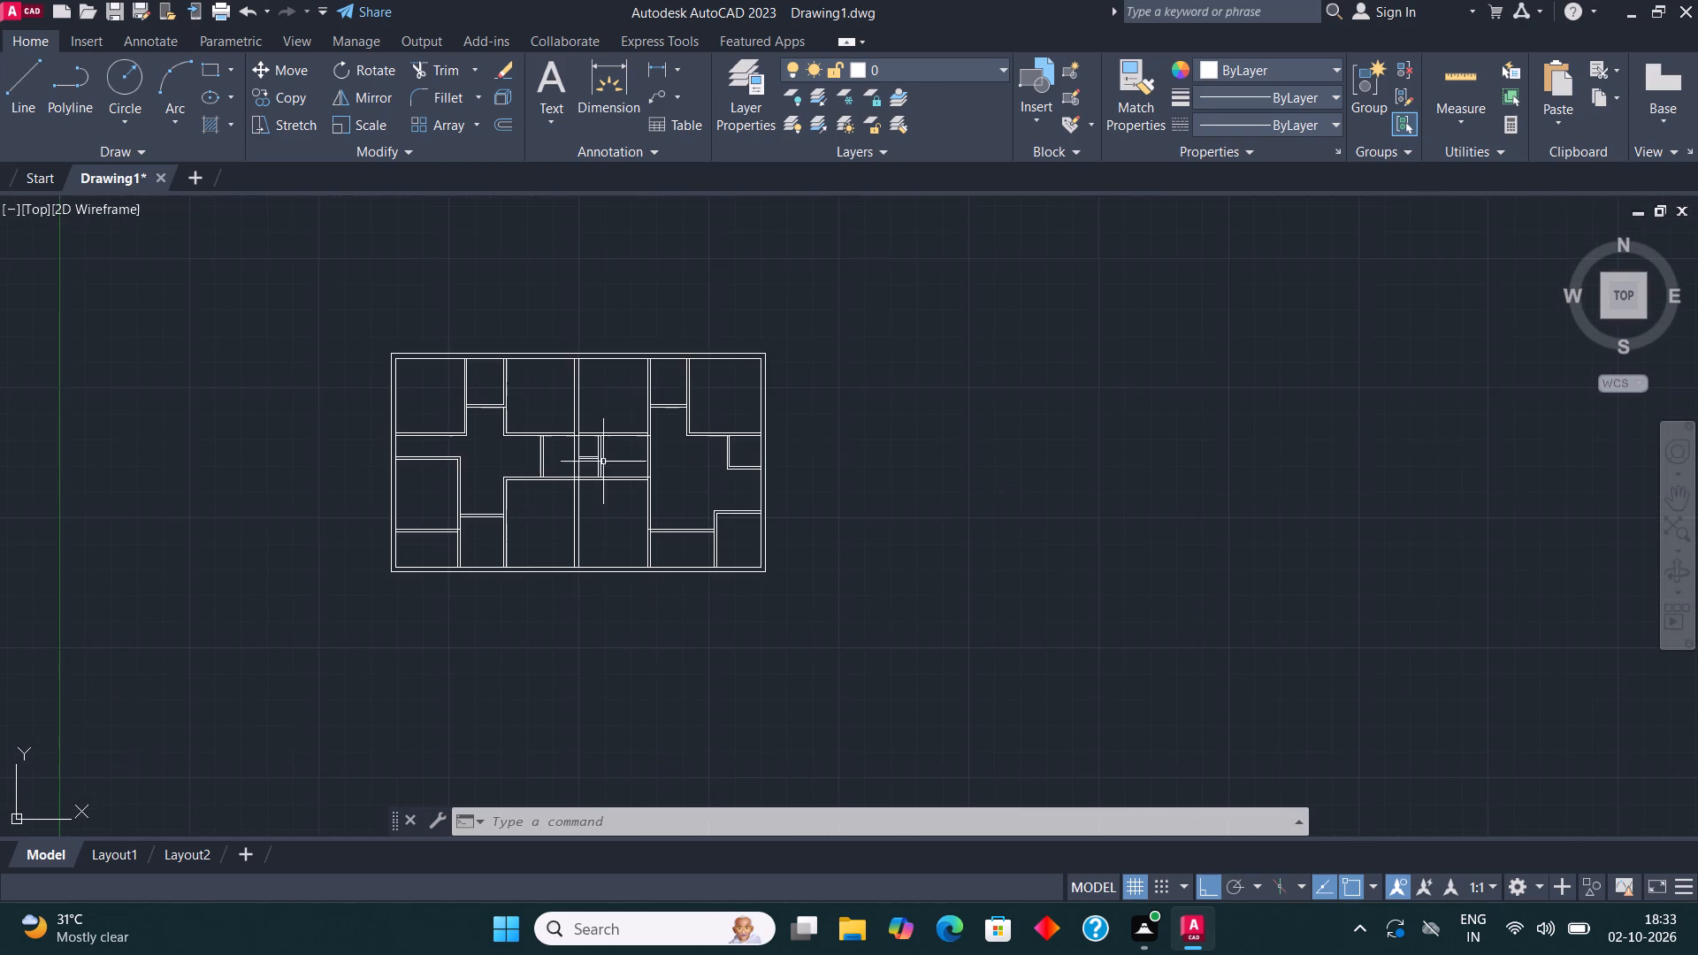
{"action": "middle_click_drag", "start_coordinate": [845, 451], "coordinate": [729, 477]}
{"action": "scroll", "coordinate": [735, 471], "scroll_direction": "up", "scroll_amount": 2}
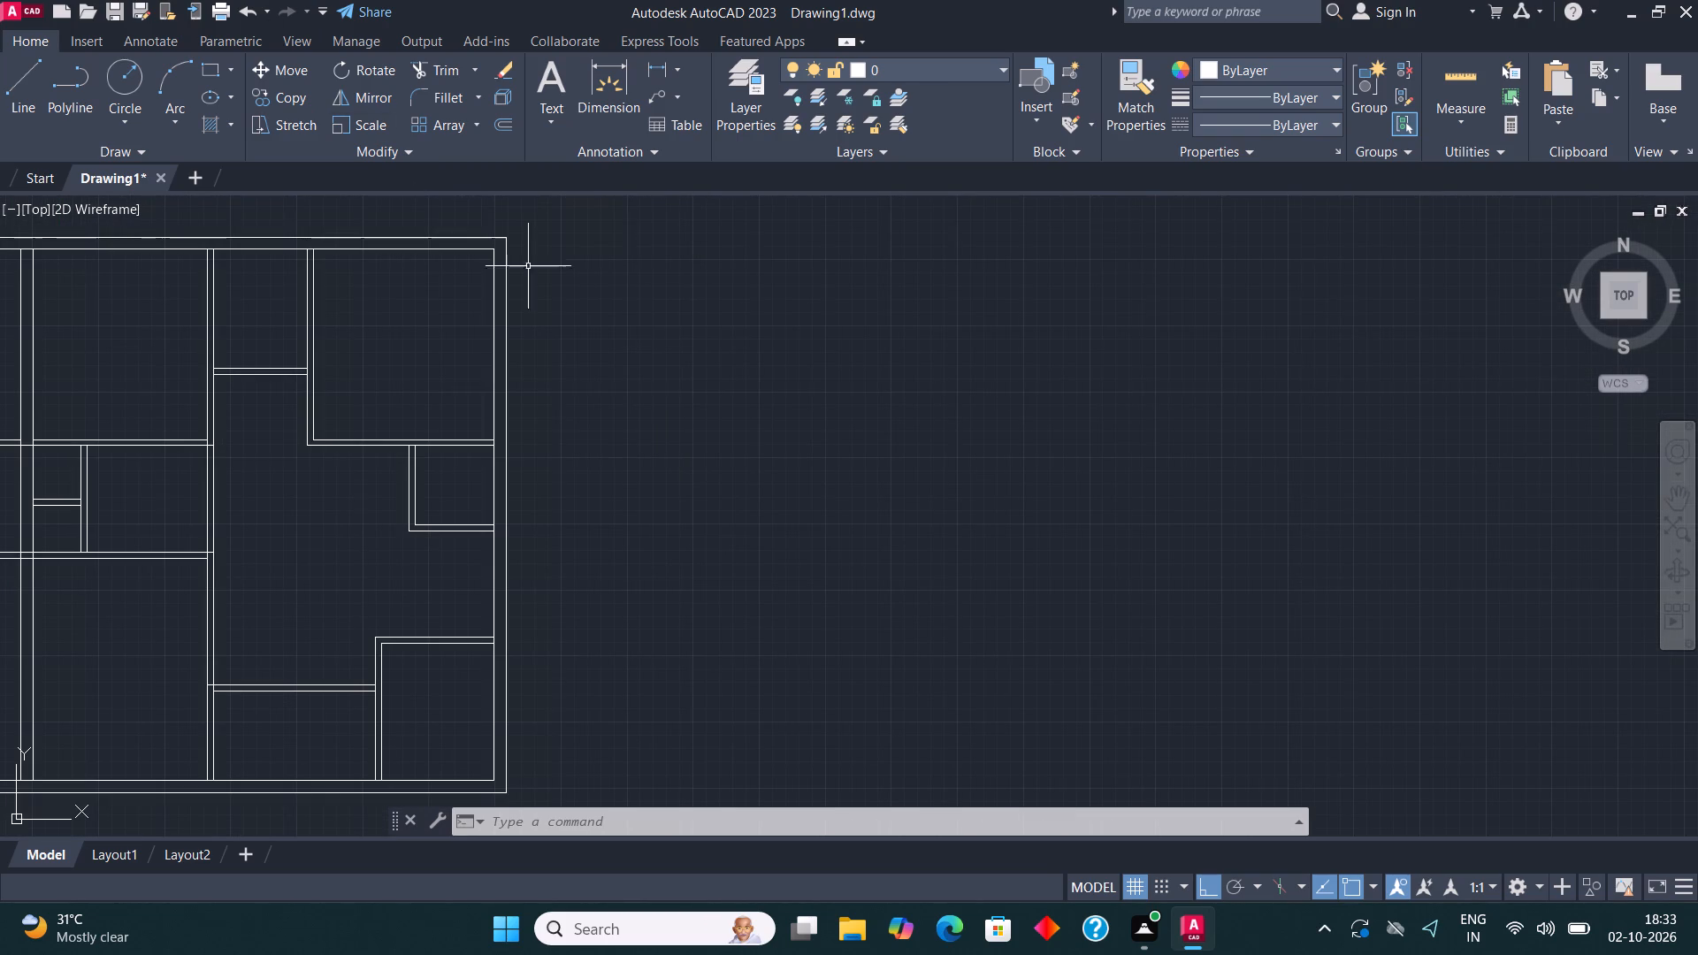
{"action": "type", "text": "tool"}
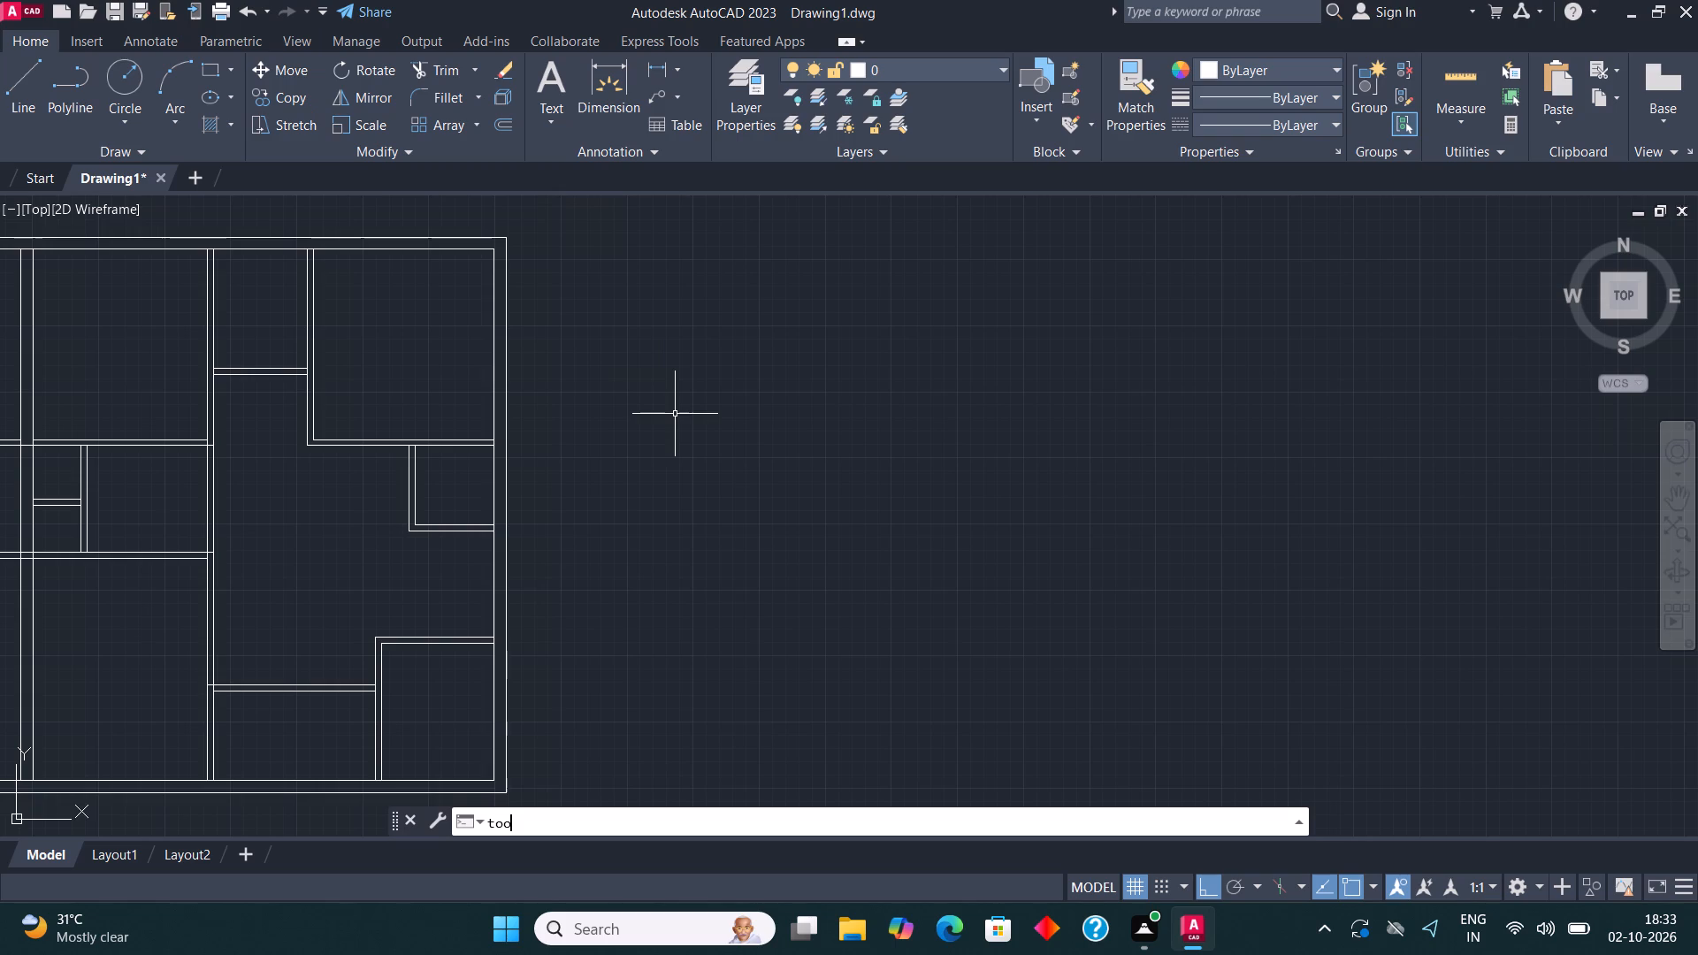
{"action": "left_click", "coordinate": [563, 616]}
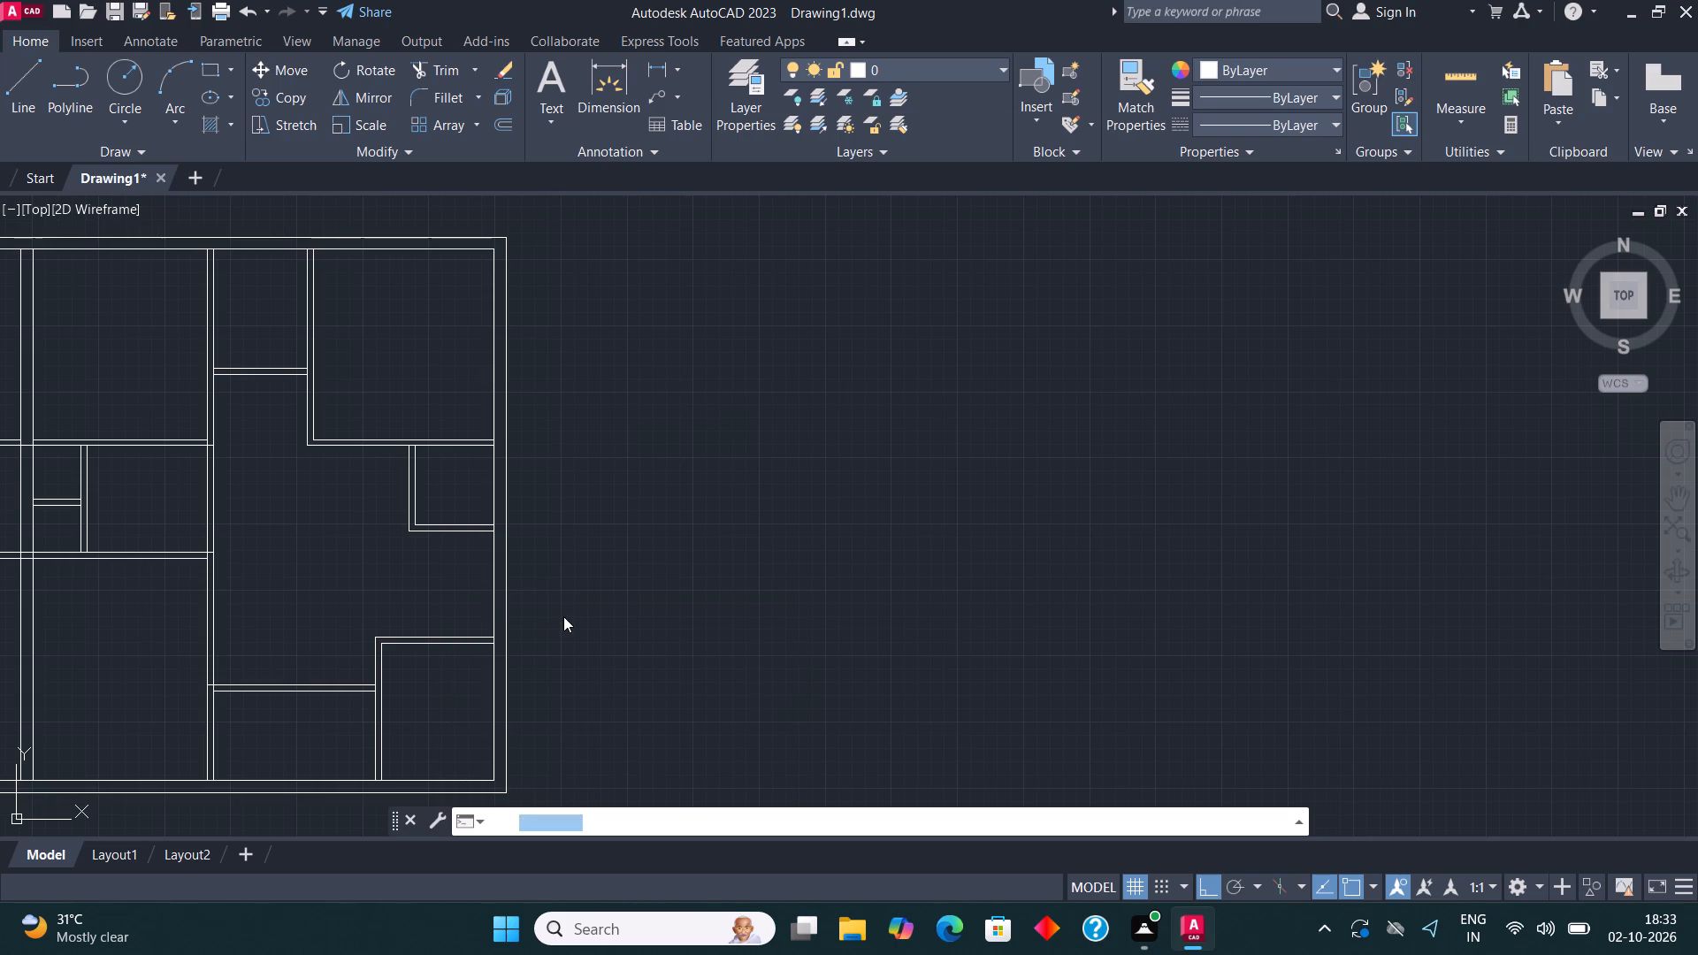
{"action": "left_click", "coordinate": [965, 189]}
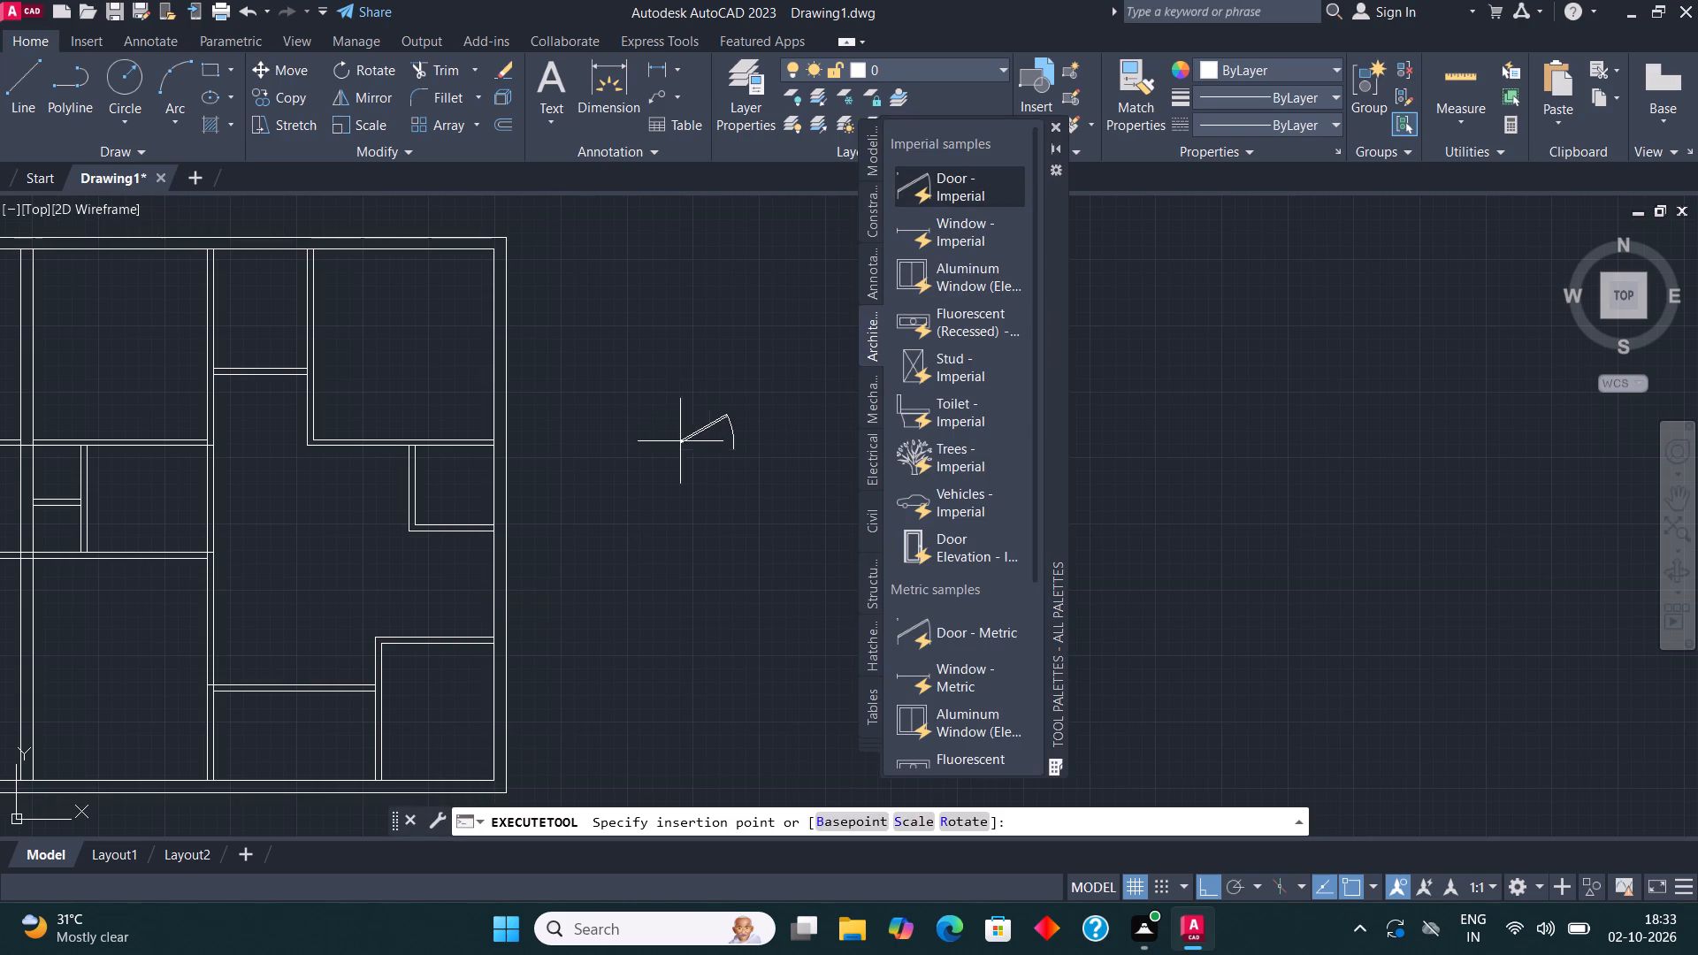
{"action": "left_click", "coordinate": [663, 452]}
Insert the Toilet - Imperial and Vehicles - Imperial sample blocks above the door block, outside the floor plan.
{"action": "left_click", "coordinate": [941, 418]}
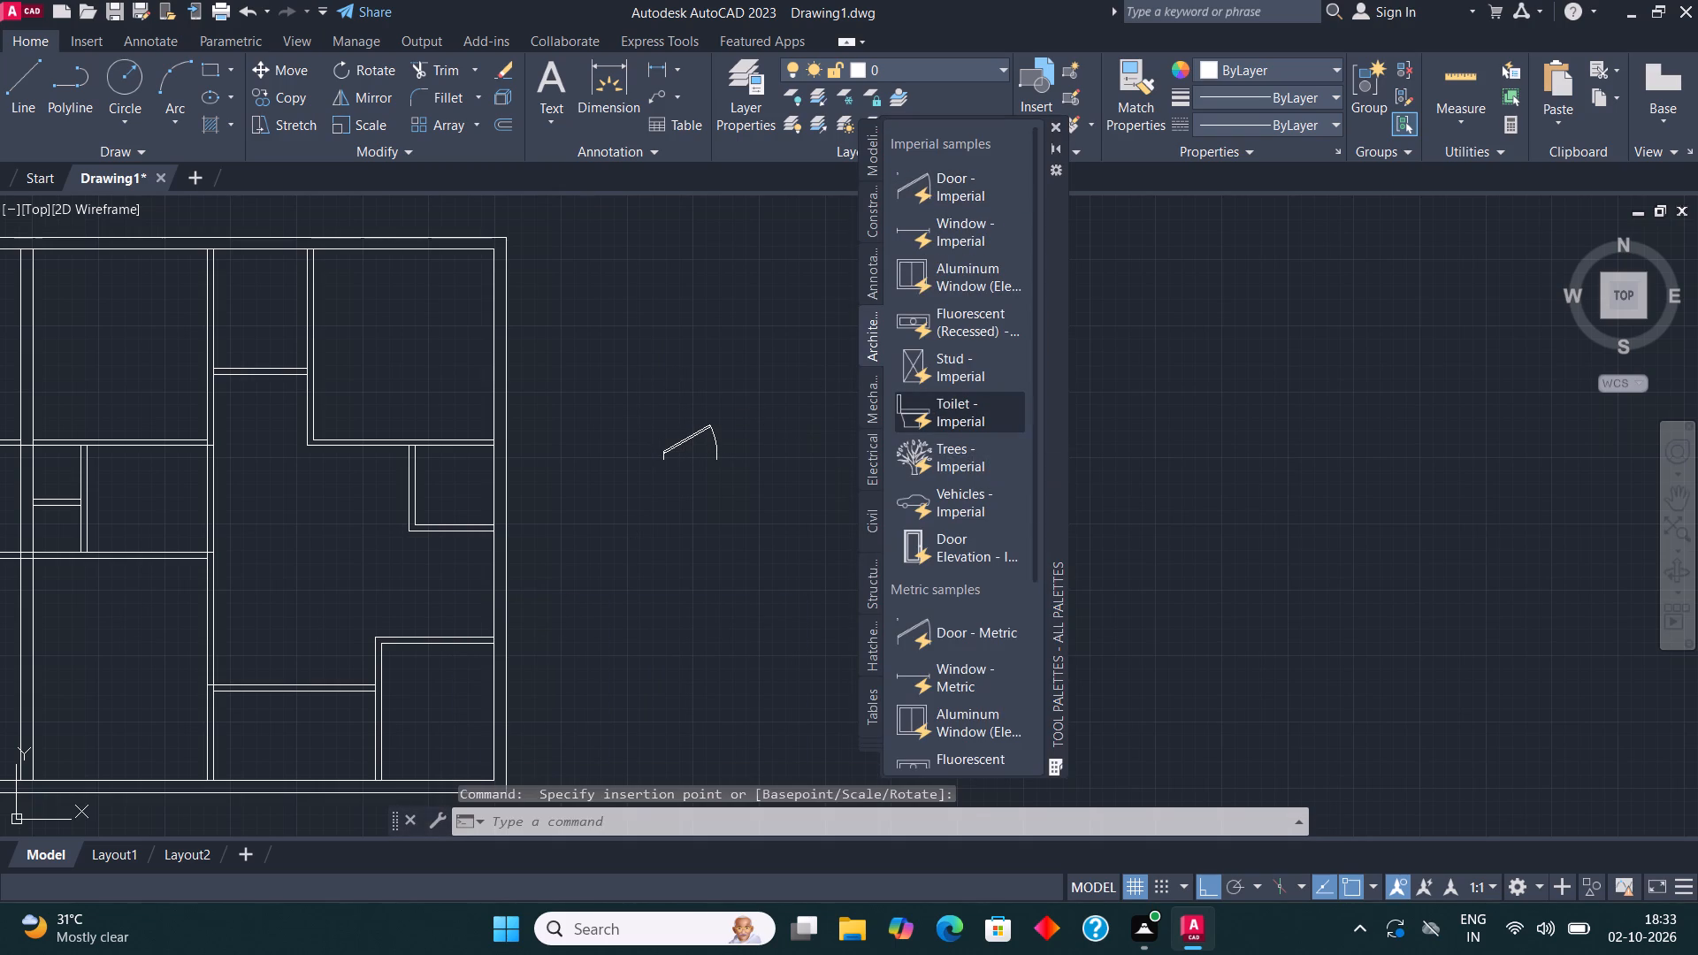
{"action": "left_click", "coordinate": [684, 351]}
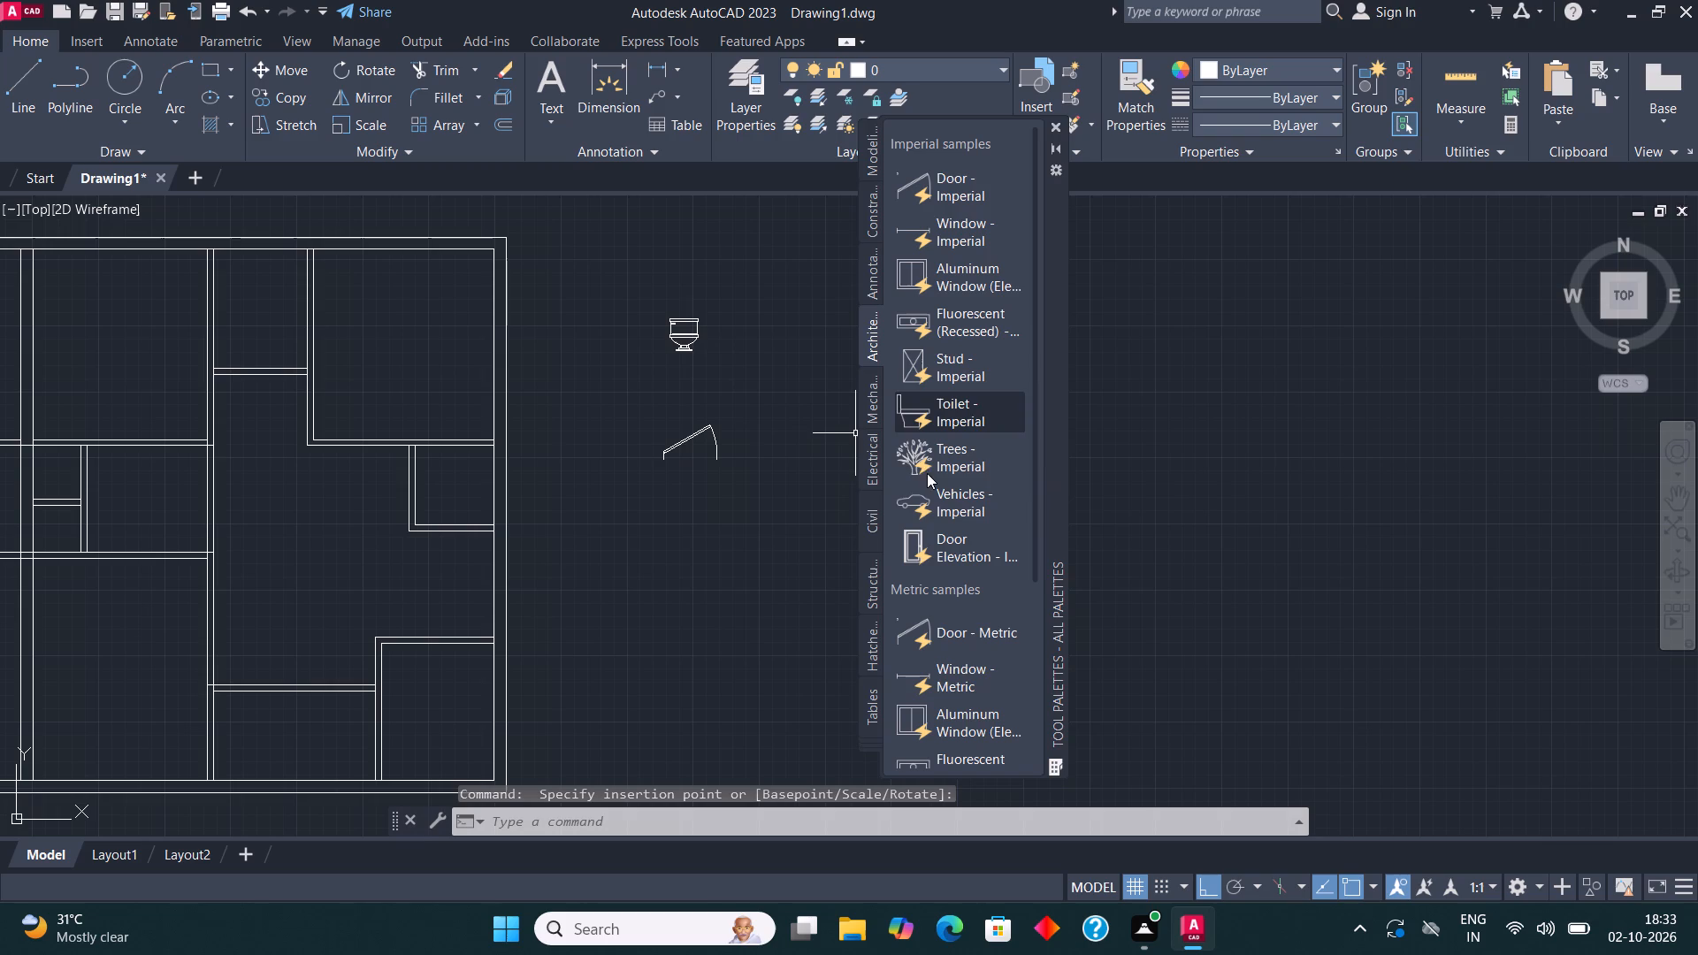
{"action": "left_click", "coordinate": [950, 497]}
{"action": "left_click", "coordinate": [768, 354]}
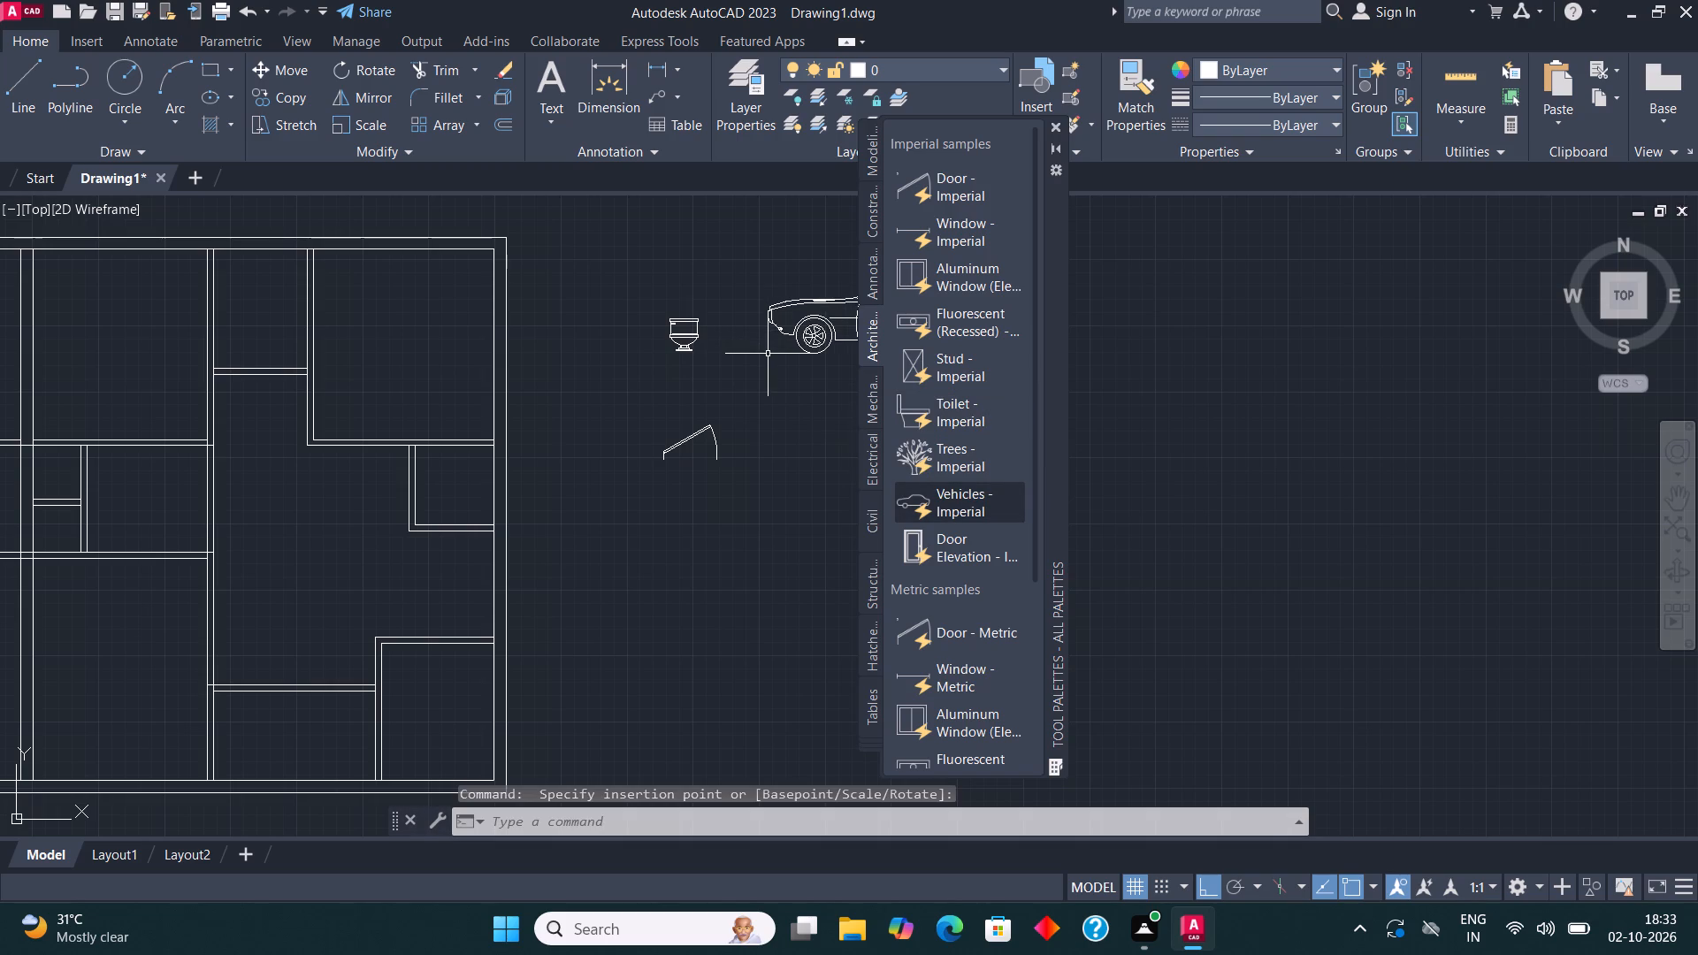
{"action": "left_click", "coordinate": [1049, 121]}
Set the inserted door block's opening angle to Open 90º.
{"action": "middle_click_drag", "start_coordinate": [792, 403], "coordinate": [821, 432]}
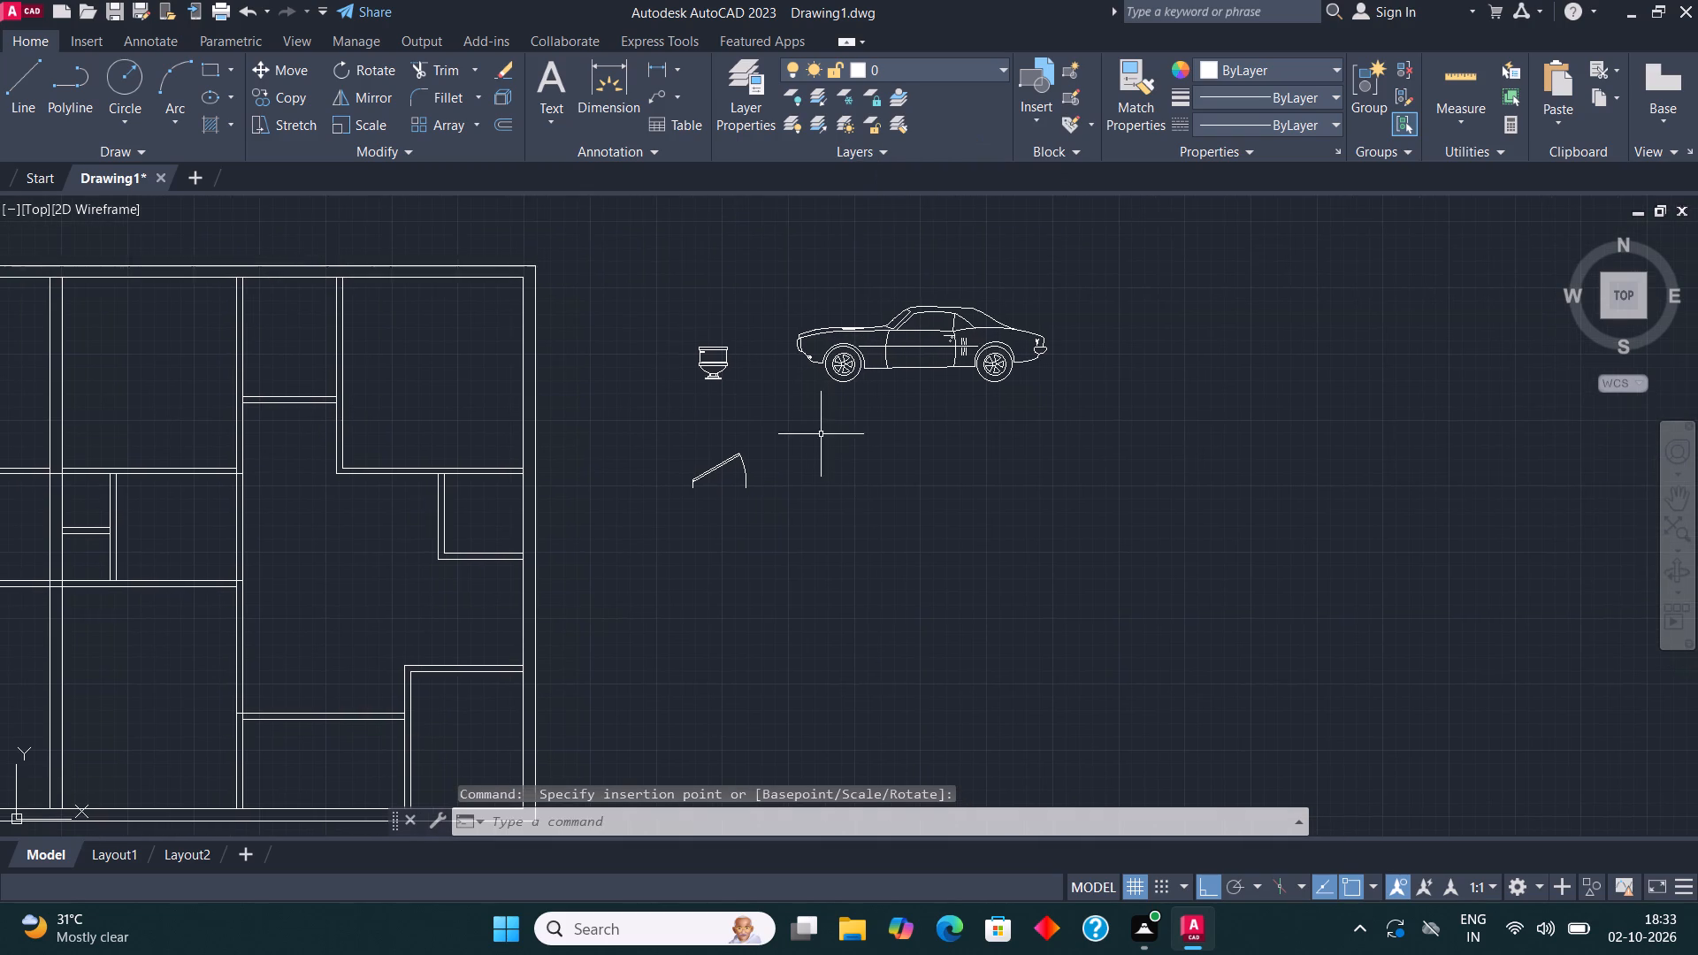
{"action": "scroll", "coordinate": [709, 474], "scroll_direction": "up", "scroll_amount": 1}
{"action": "left_click", "coordinate": [705, 467]}
{"action": "left_click", "coordinate": [671, 454]}
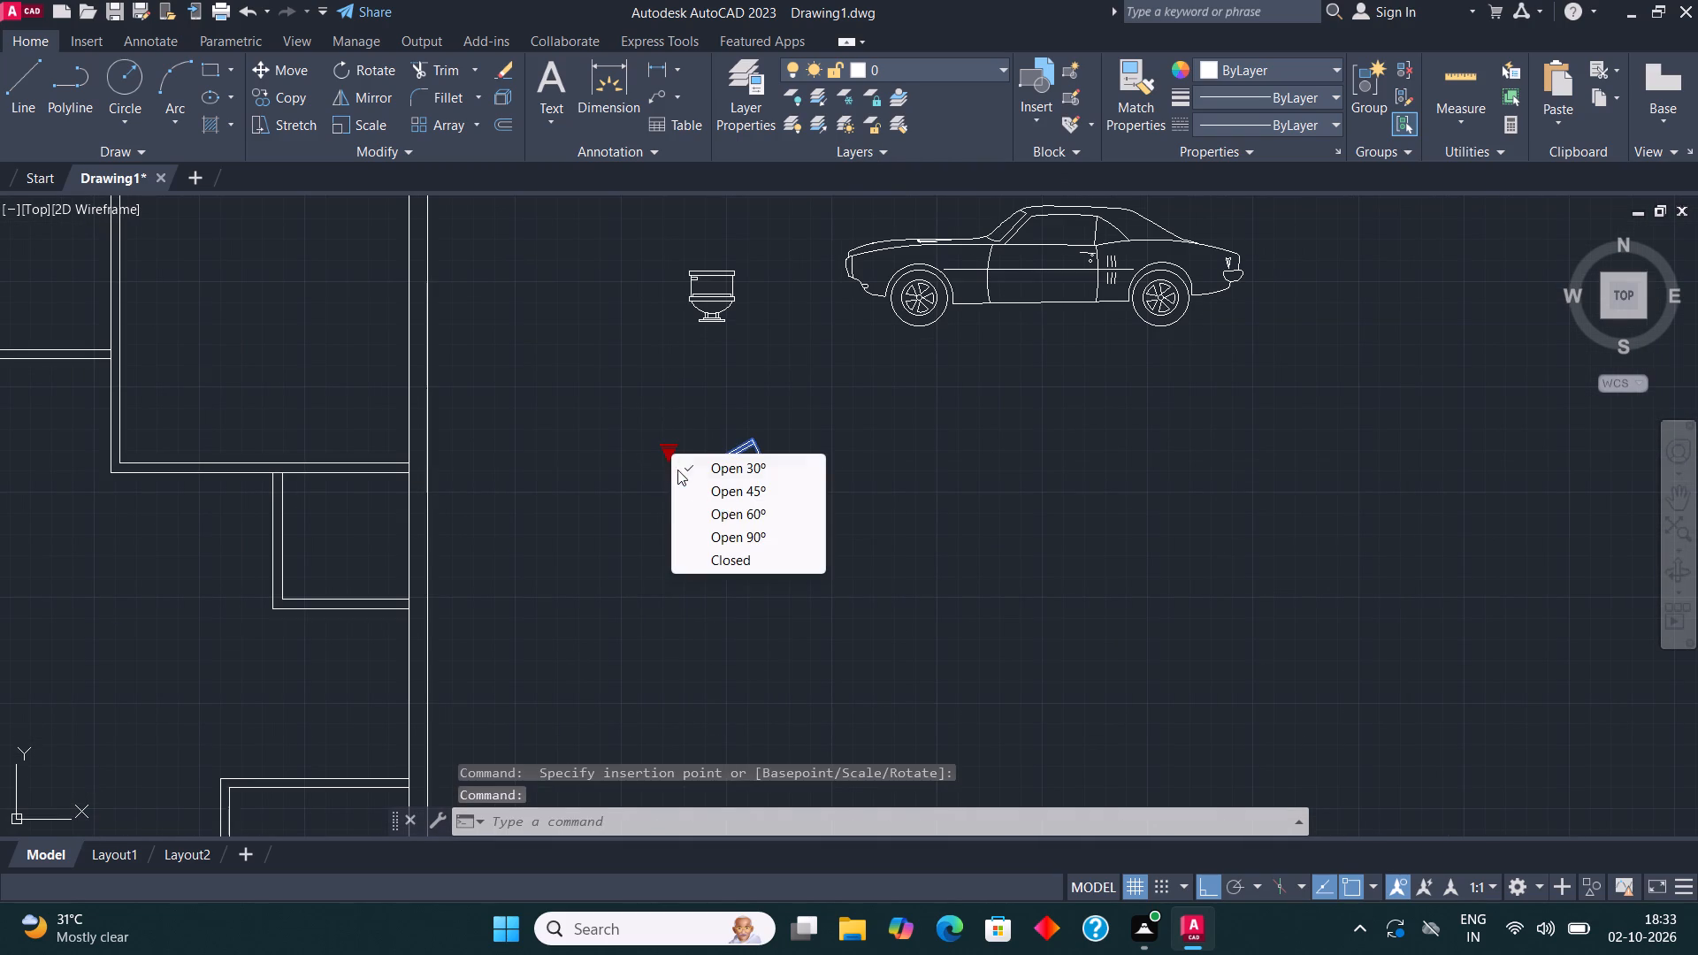
{"action": "left_click", "coordinate": [750, 538]}
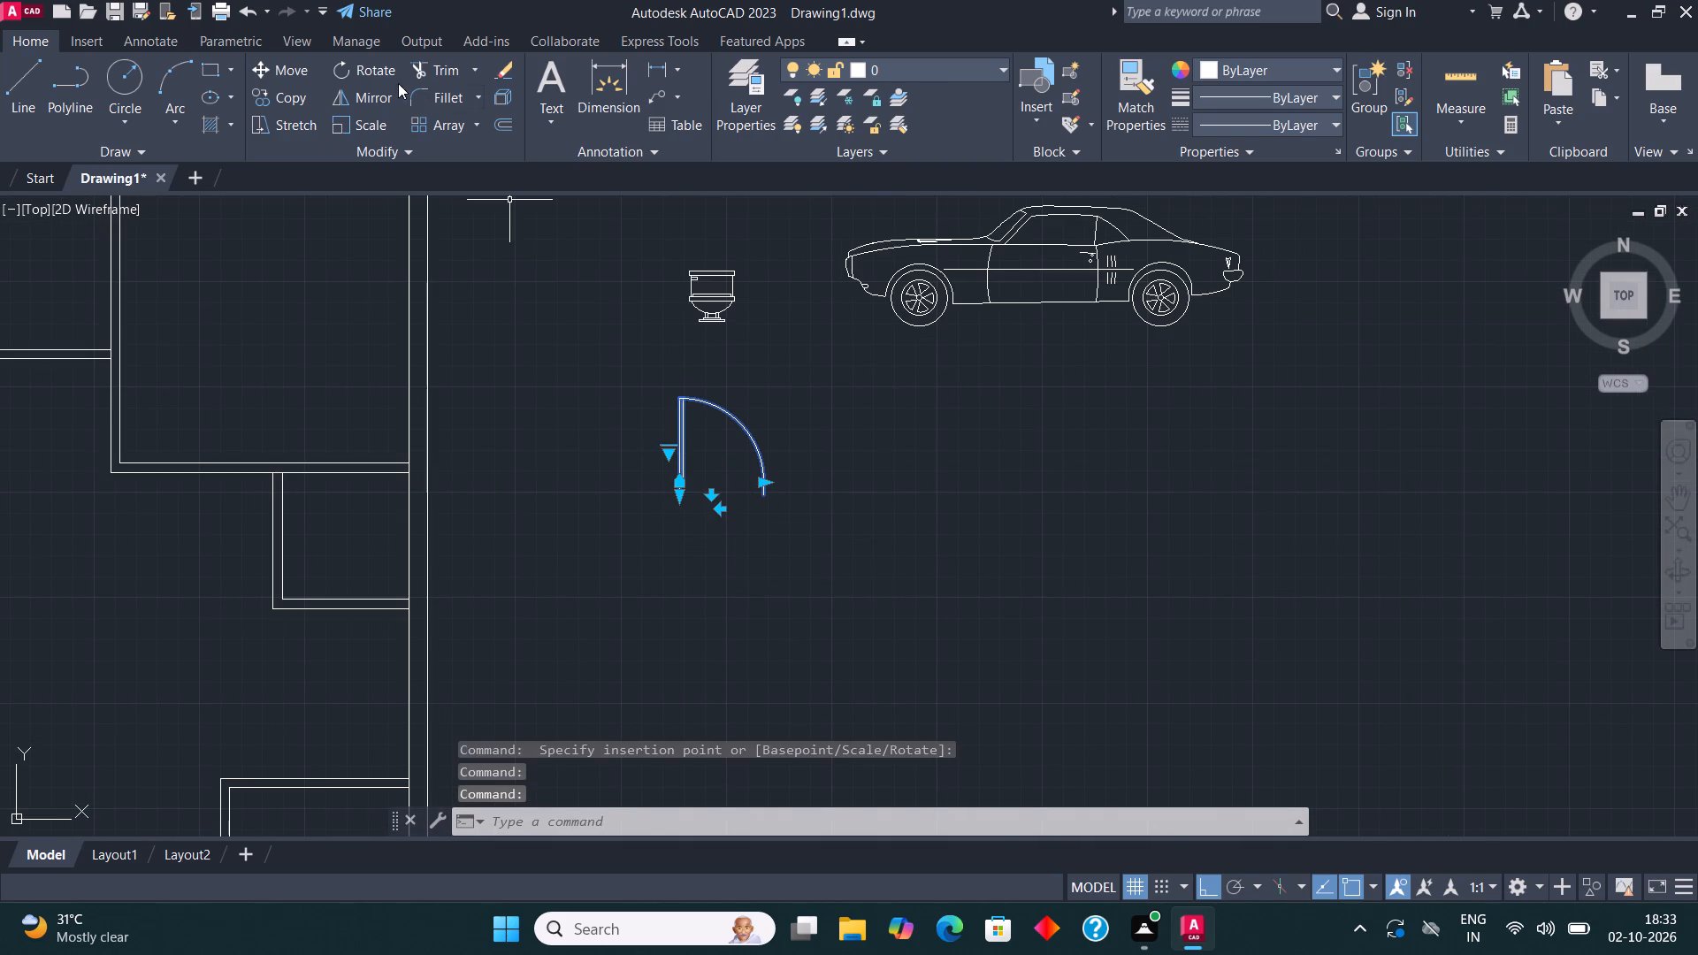
Mirror the door block about a vertical line to its right, keeping the original.
{"action": "left_click", "coordinate": [386, 92]}
{"action": "left_click", "coordinate": [798, 492]}
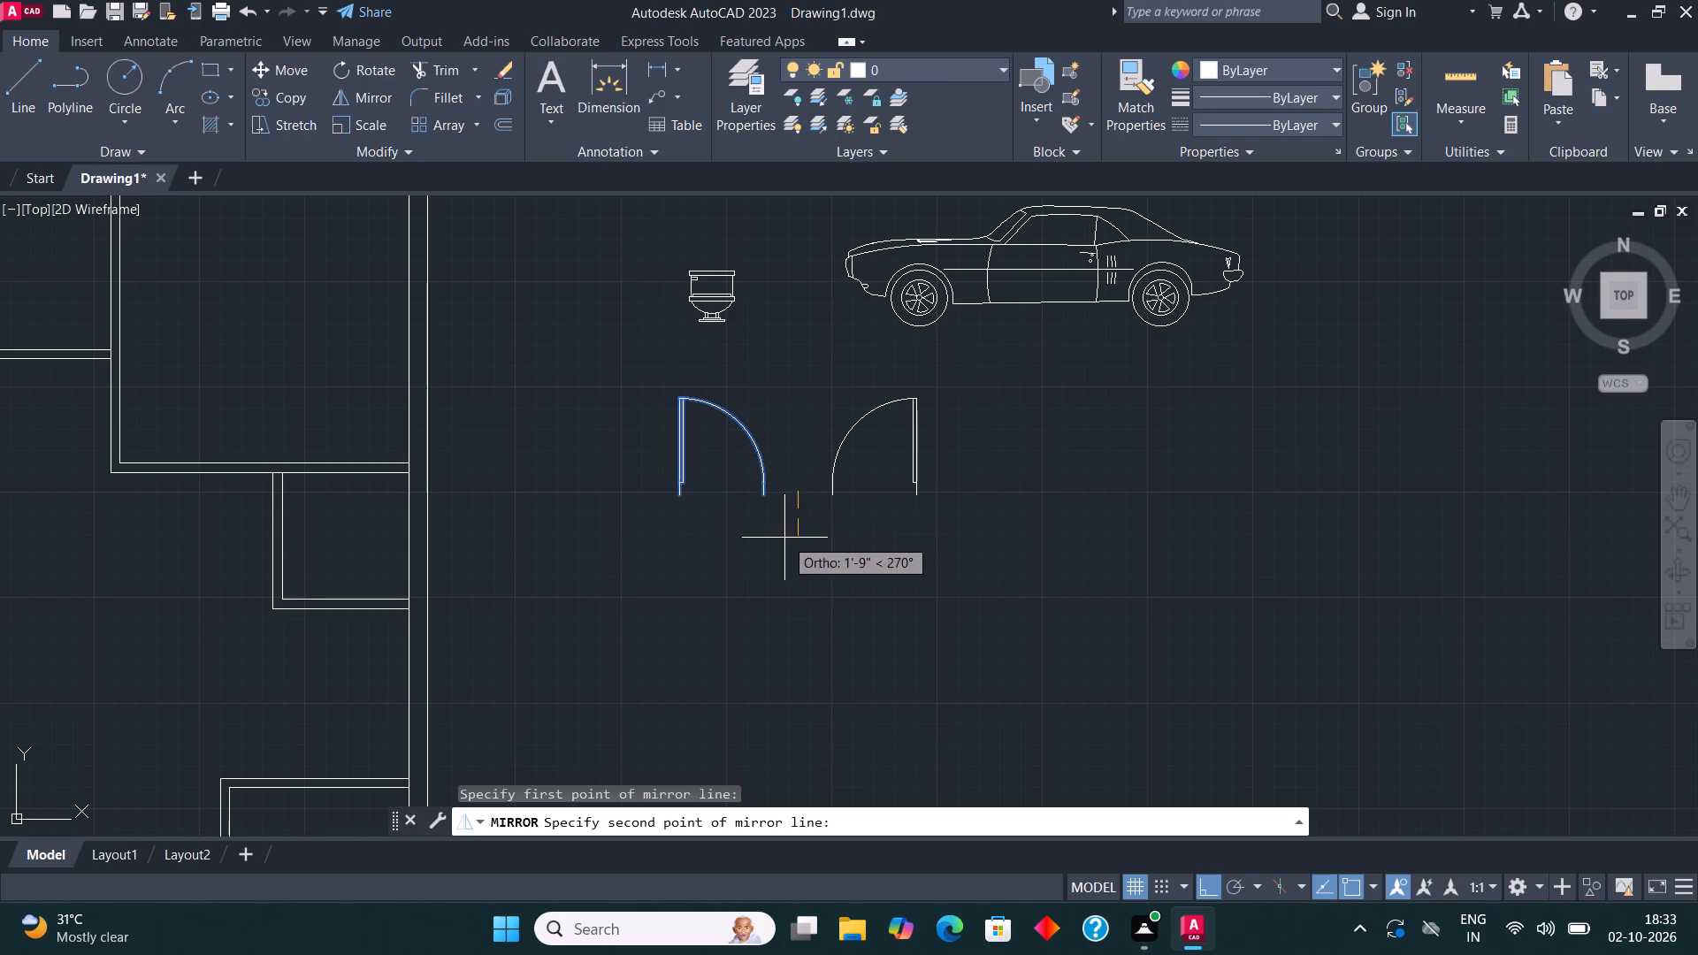
{"action": "left_click", "coordinate": [784, 538]}
{"action": "left_click", "coordinate": [761, 826]}
Mirror both door blocks about a horizontal line below them, keeping the originals.
{"action": "left_click_drag", "start_coordinate": [886, 537], "coordinate": [860, 512]}
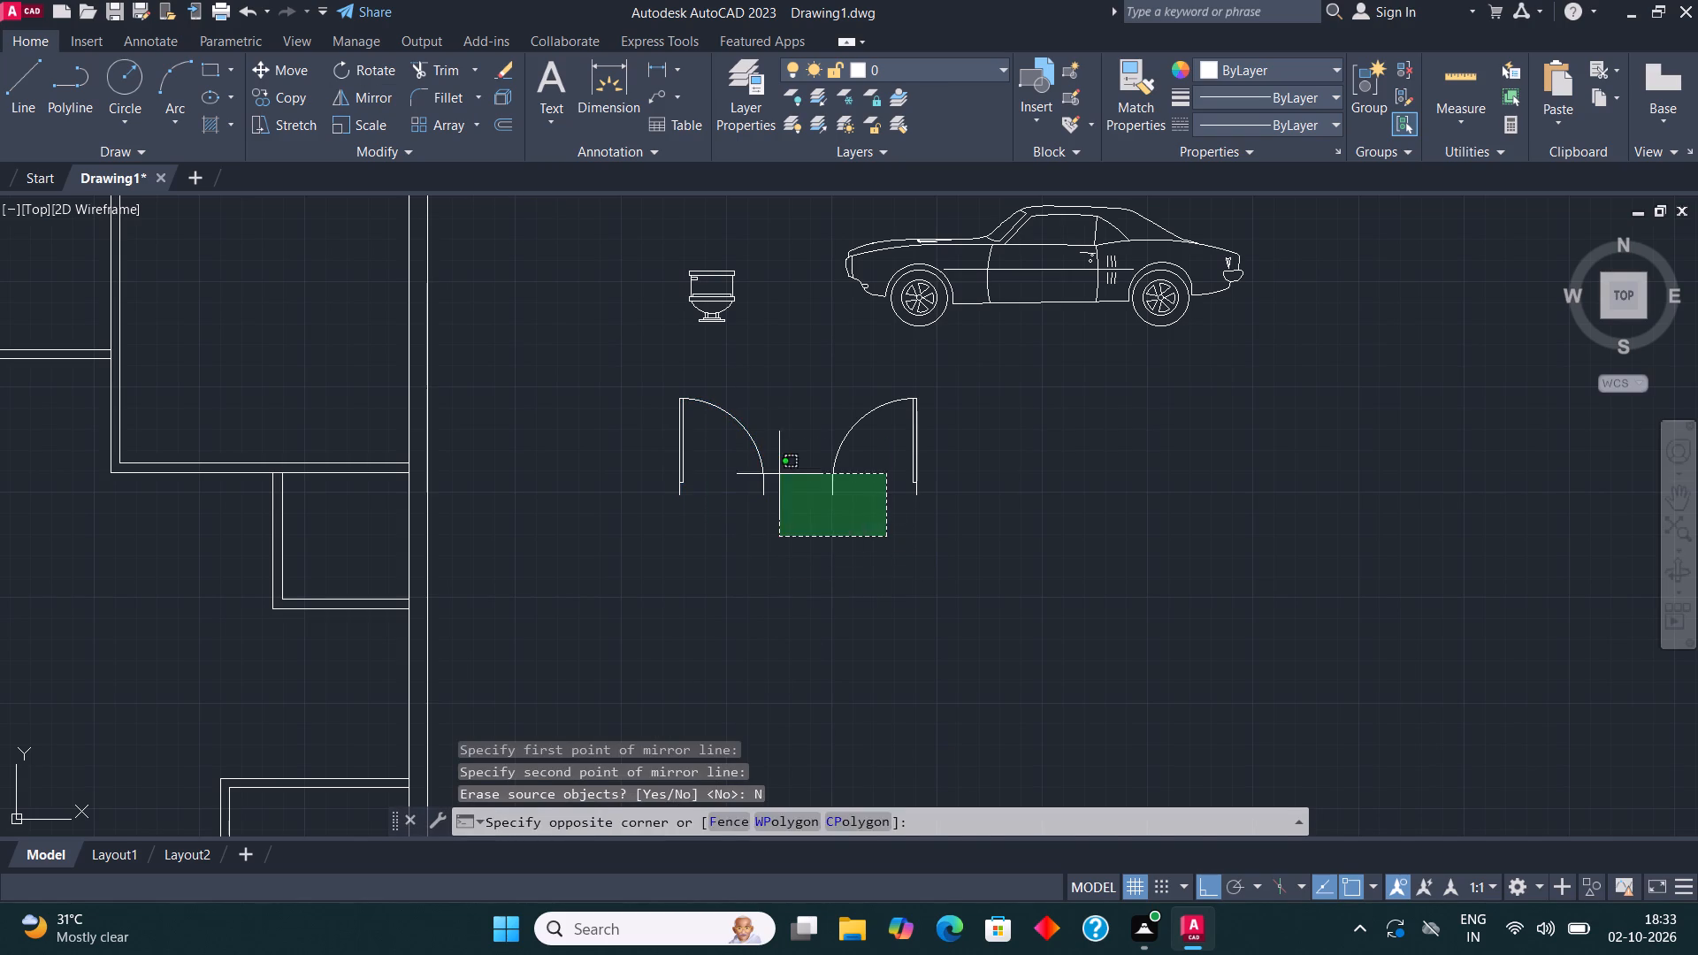
{"action": "left_click", "coordinate": [709, 440]}
{"action": "left_click", "coordinate": [350, 96]}
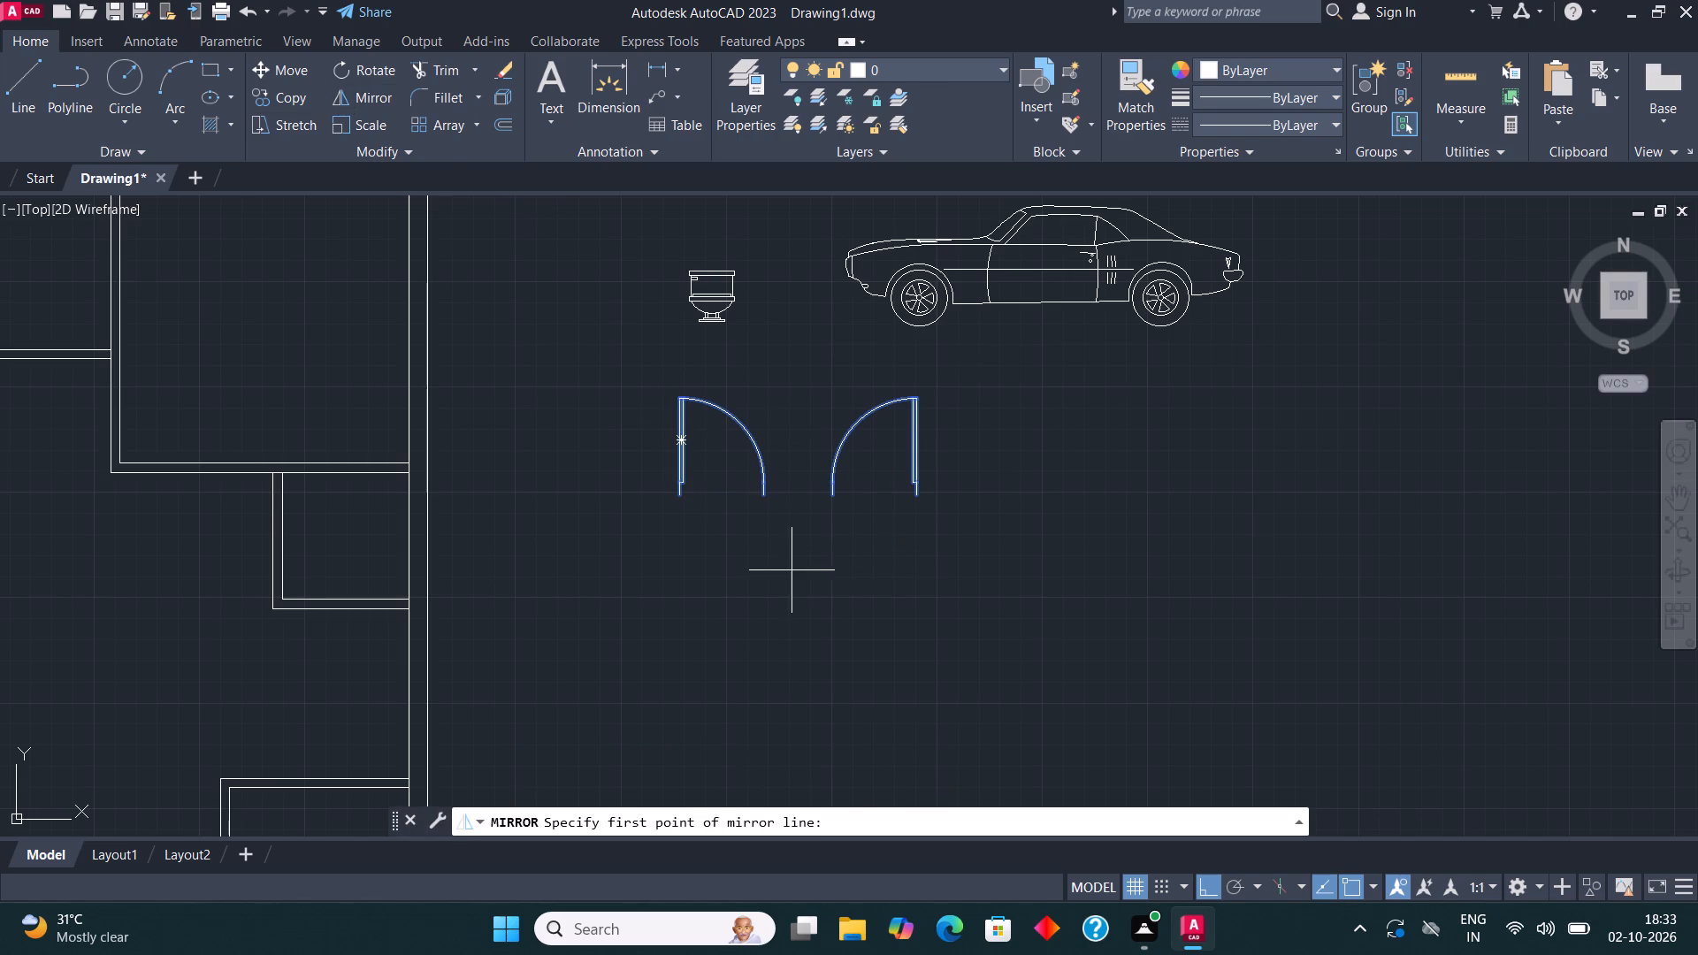
{"action": "left_click", "coordinate": [792, 575]}
{"action": "left_click", "coordinate": [644, 551]}
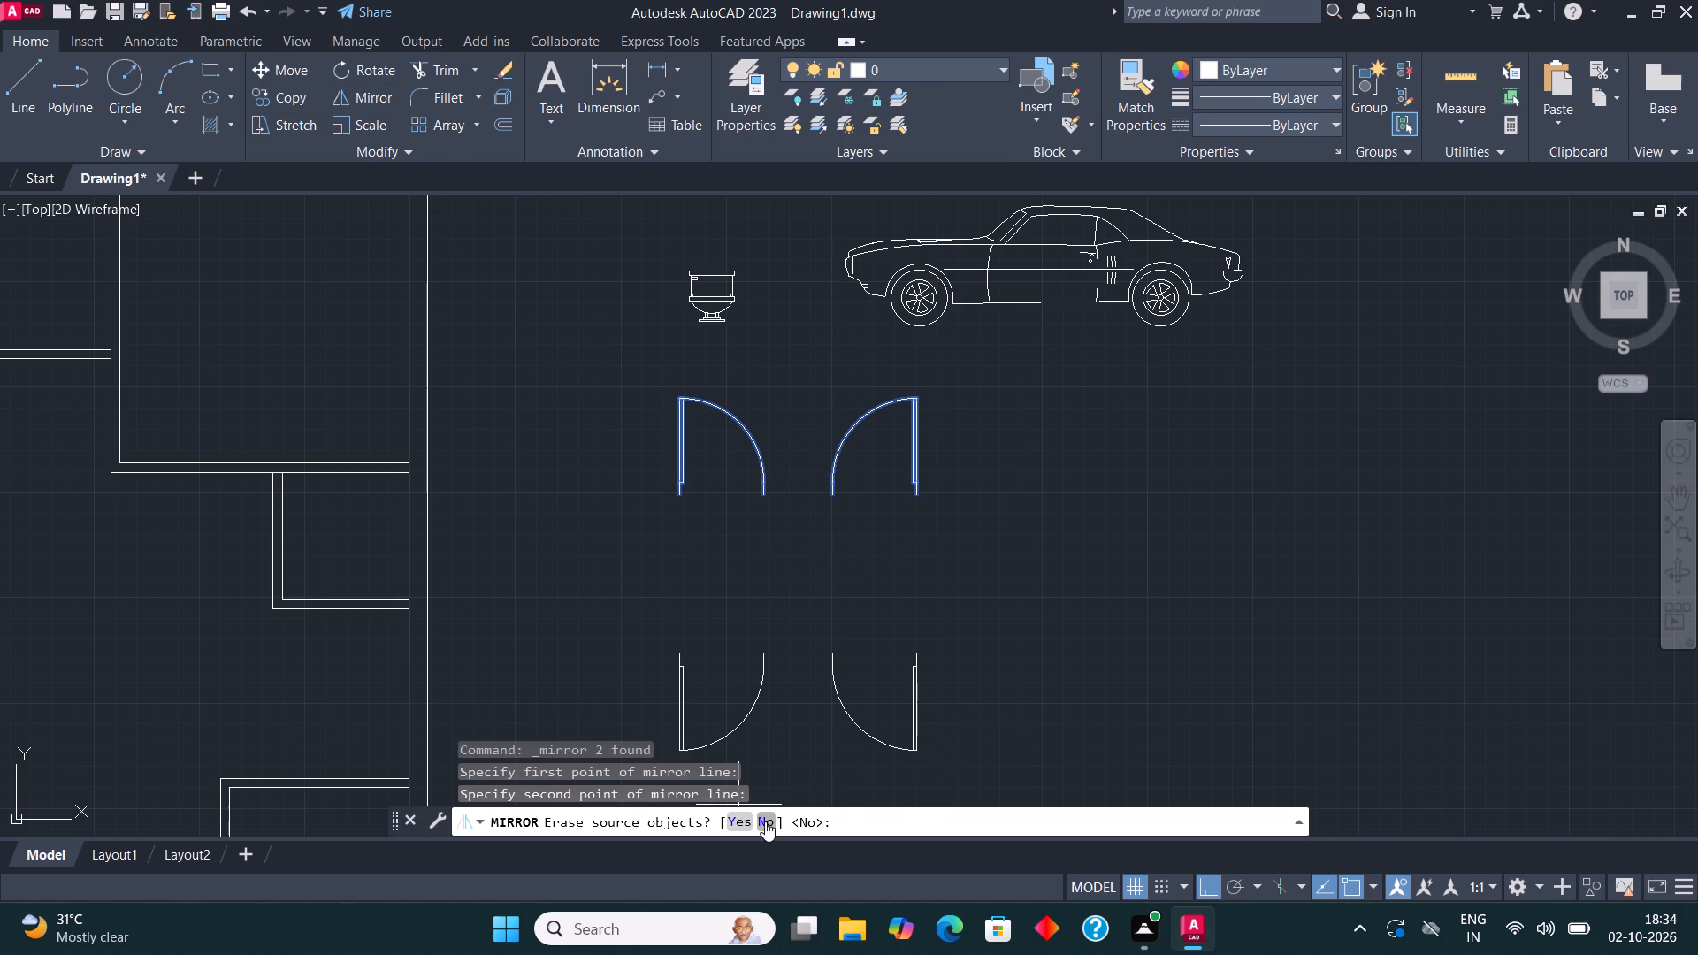
{"action": "left_click", "coordinate": [763, 820]}
Copy the upright door block below the toilet to the open space on the far side of the four doors, level with the original.
{"action": "middle_click_drag", "start_coordinate": [931, 642], "coordinate": [790, 621]}
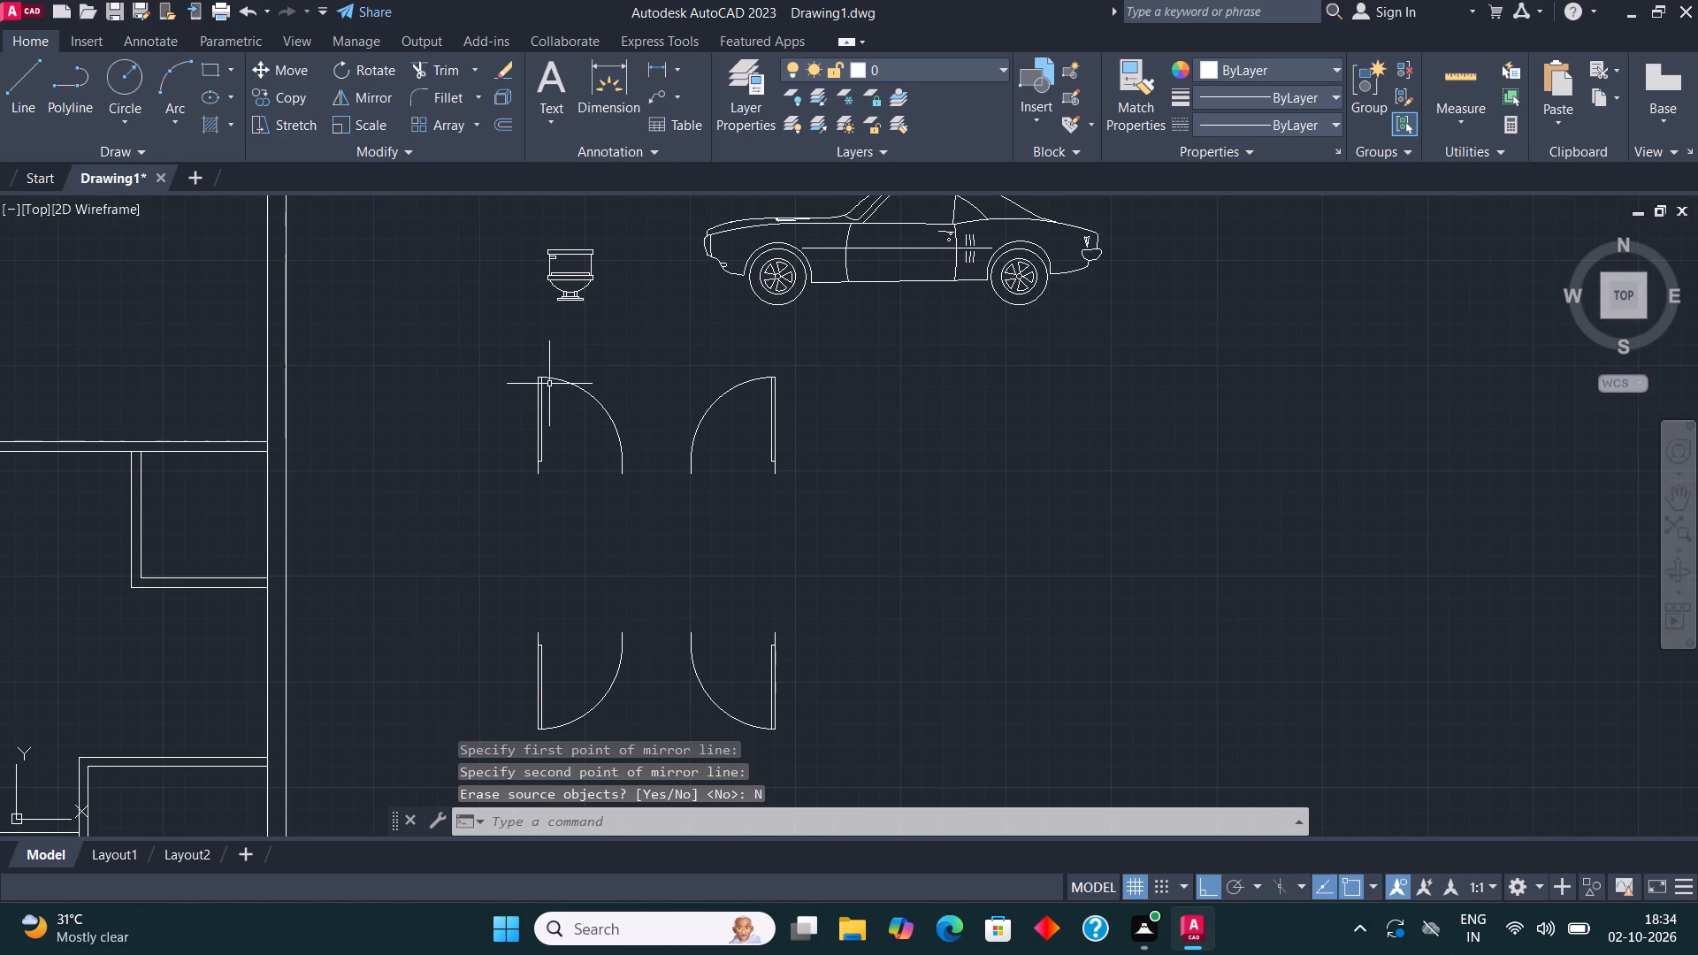
{"action": "left_click", "coordinate": [569, 416]}
{"action": "left_click", "coordinate": [529, 388]}
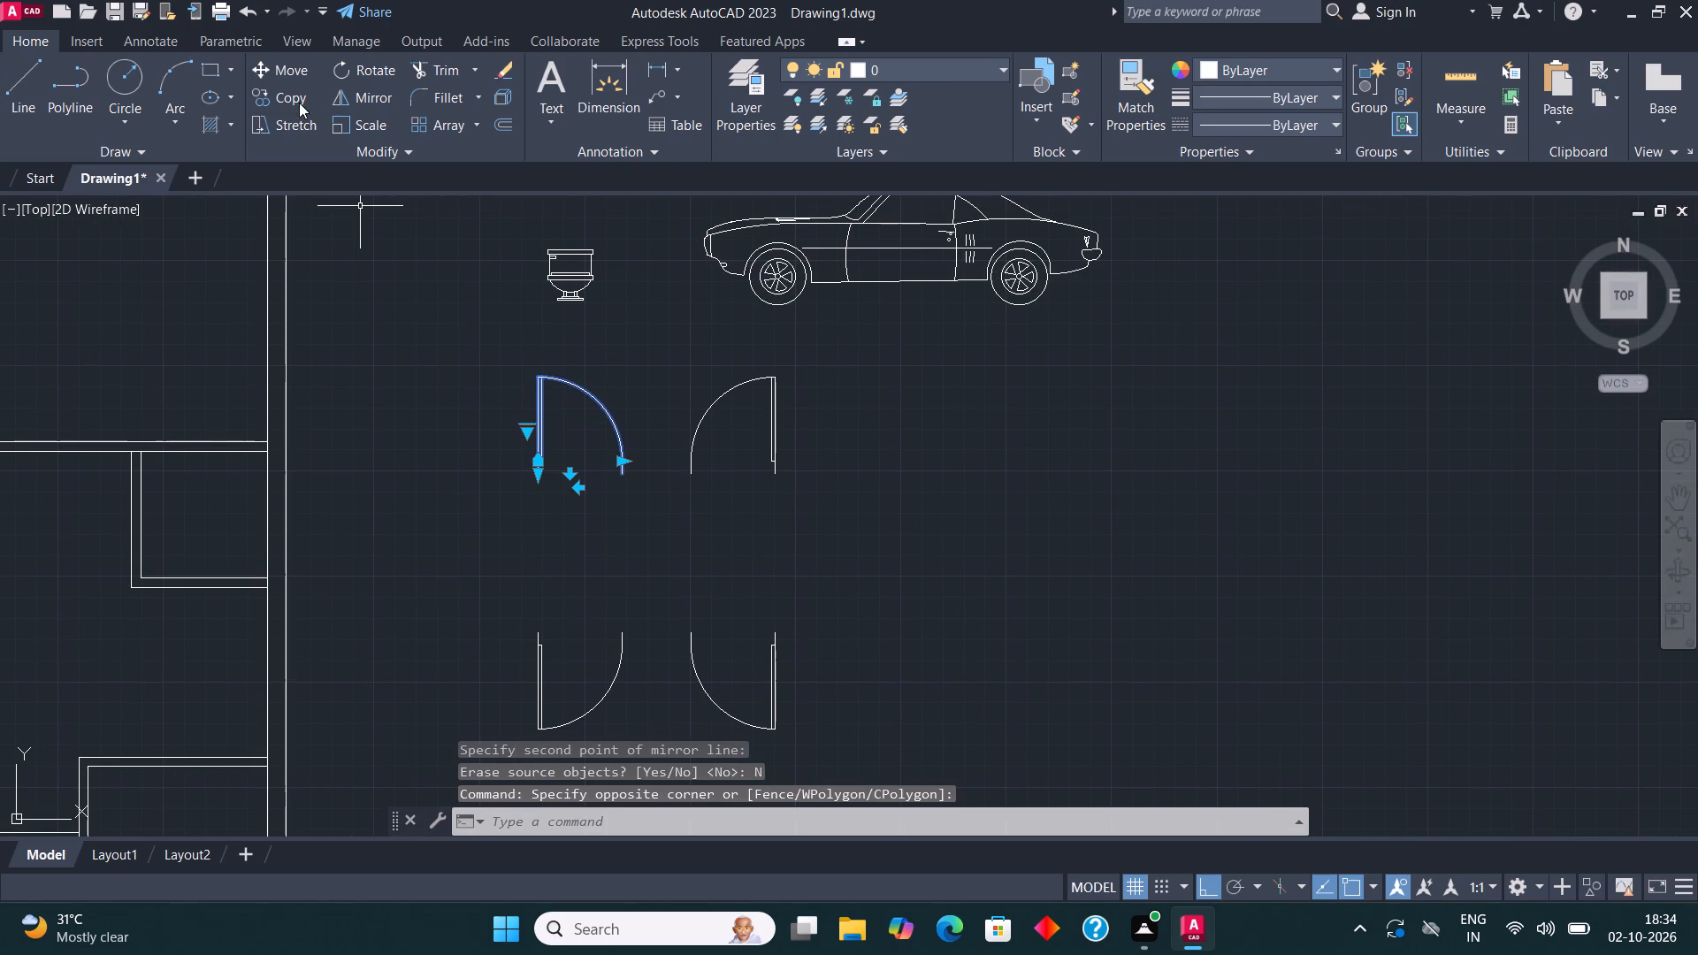
{"action": "left_click", "coordinate": [292, 91]}
{"action": "left_click", "coordinate": [555, 462]}
{"action": "left_click", "coordinate": [962, 569]}
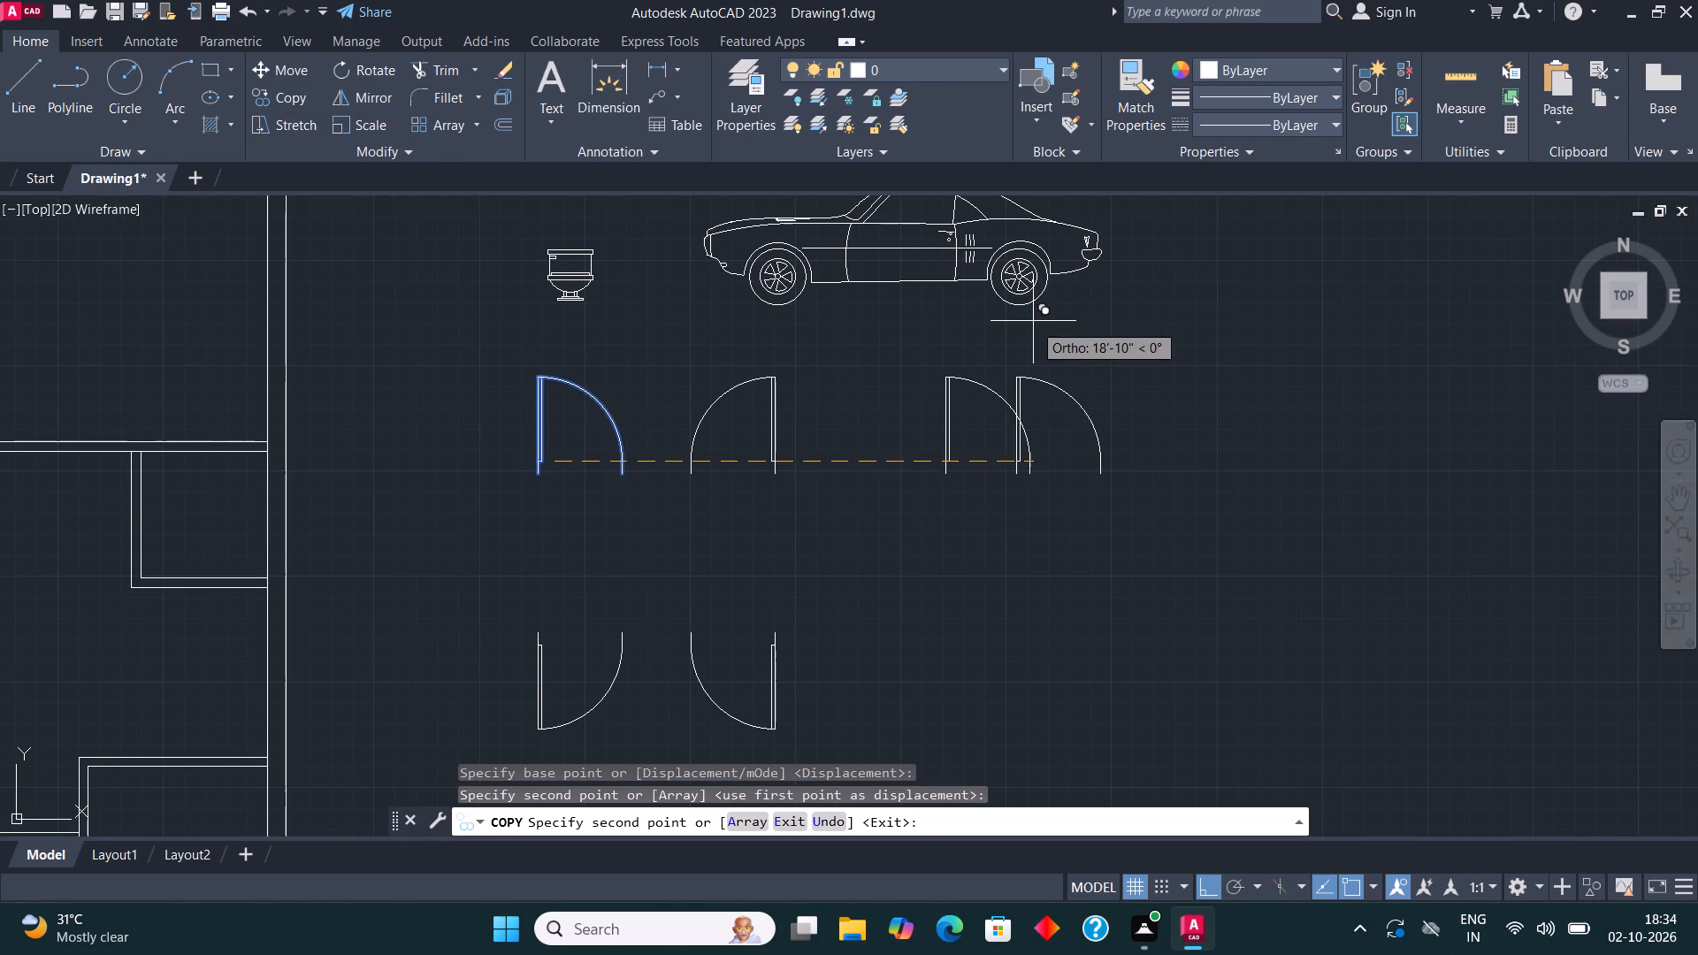
{"action": "middle_click_drag", "start_coordinate": [1010, 344], "coordinate": [976, 379]}
{"action": "key", "text": "Escape"}
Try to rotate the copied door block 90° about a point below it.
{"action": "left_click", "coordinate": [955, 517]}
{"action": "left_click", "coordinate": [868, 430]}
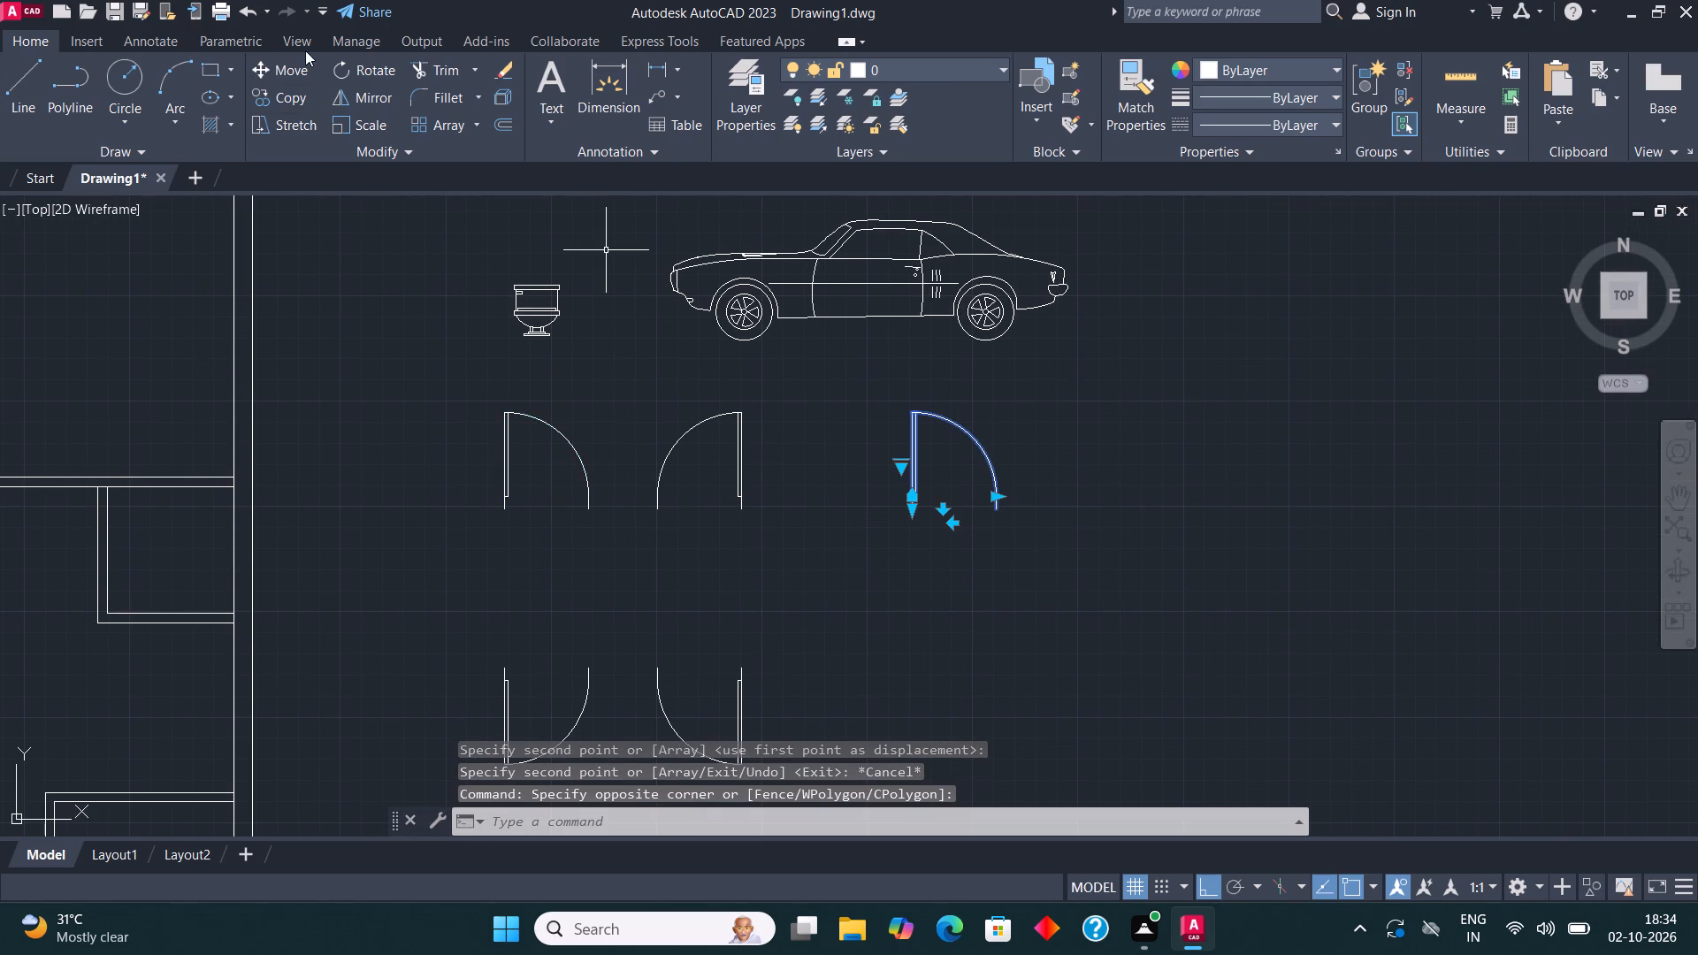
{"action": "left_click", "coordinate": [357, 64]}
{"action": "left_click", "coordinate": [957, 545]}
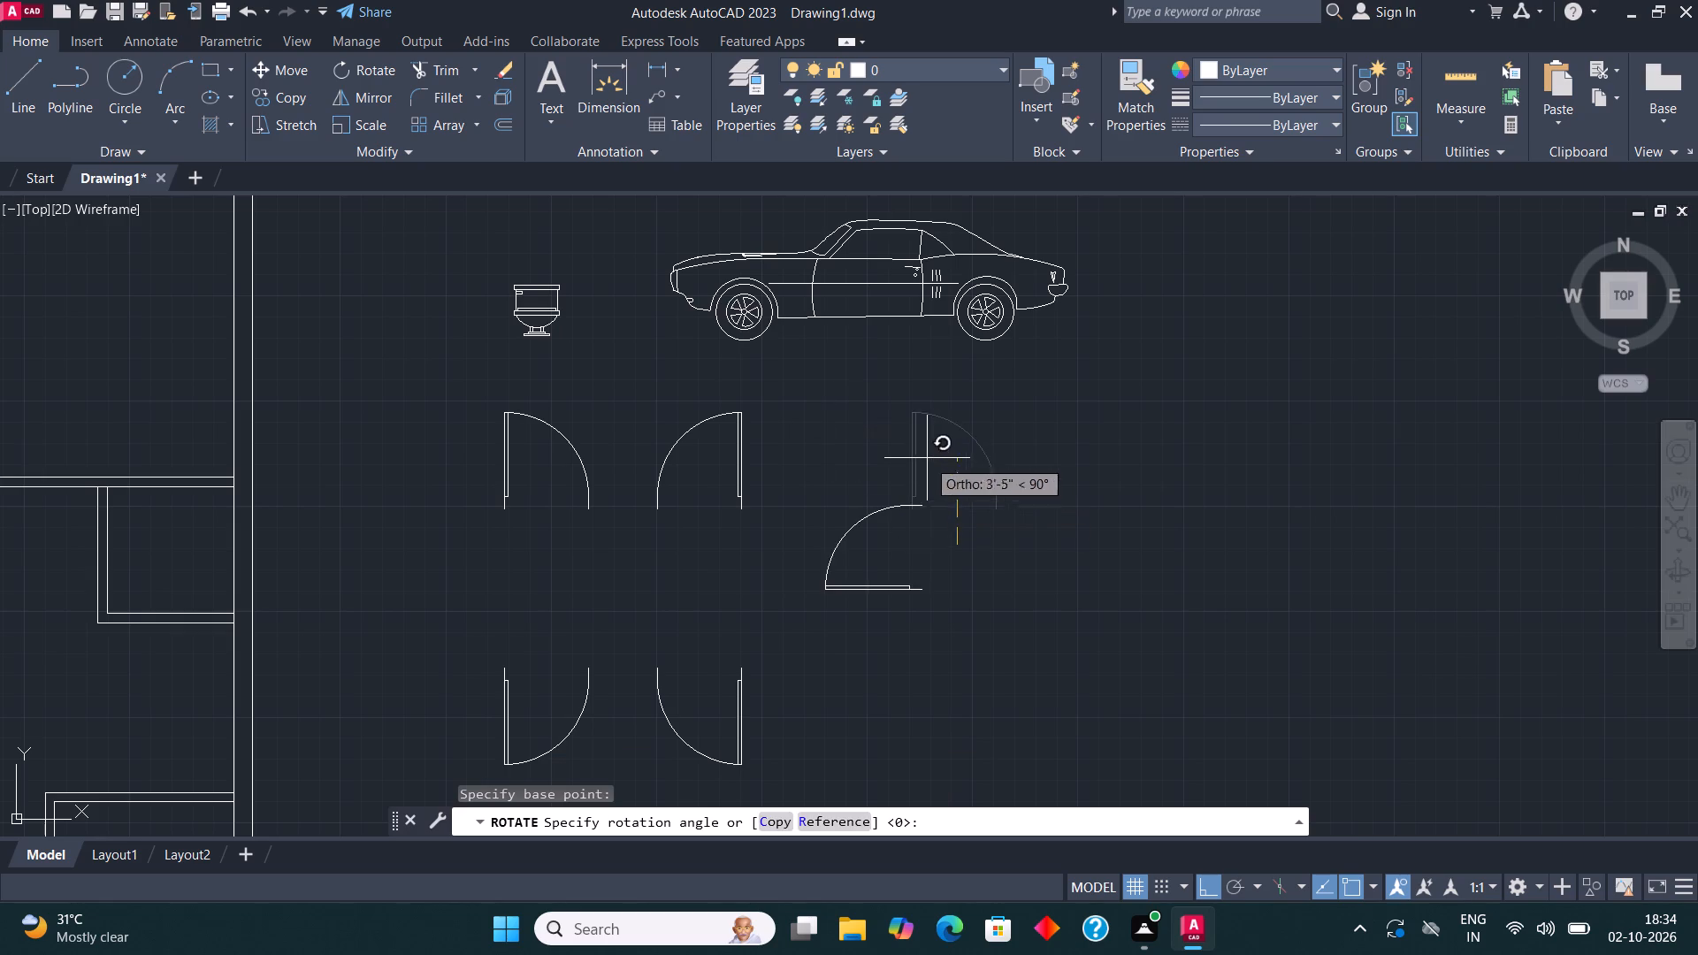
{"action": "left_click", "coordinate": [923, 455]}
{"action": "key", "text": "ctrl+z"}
Rotate the copied door block 90° counterclockwise about a point just below it.
{"action": "left_click_drag", "start_coordinate": [964, 501], "coordinate": [950, 491]}
{"action": "left_click", "coordinate": [829, 418]}
{"action": "left_click", "coordinate": [362, 65]}
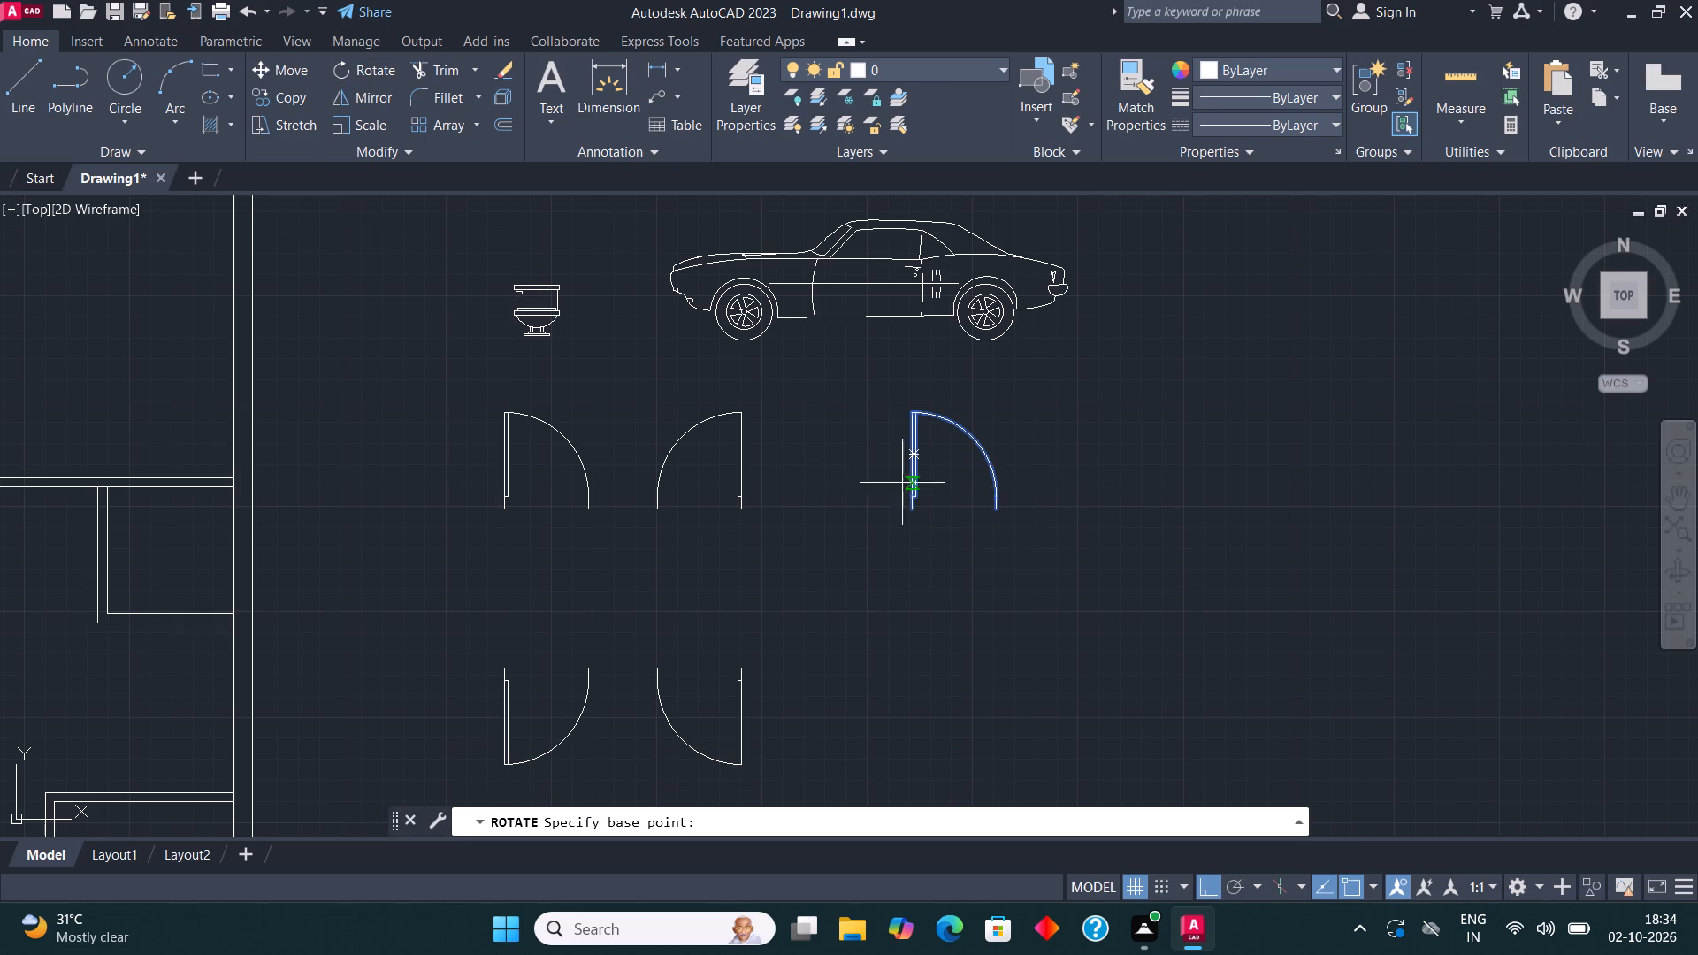
{"action": "left_click", "coordinate": [976, 549]}
{"action": "left_click", "coordinate": [941, 500]}
Mirror the rotated door block about a horizontal line above it, keeping the original.
{"action": "left_click", "coordinate": [925, 563]}
{"action": "left_click", "coordinate": [875, 500]}
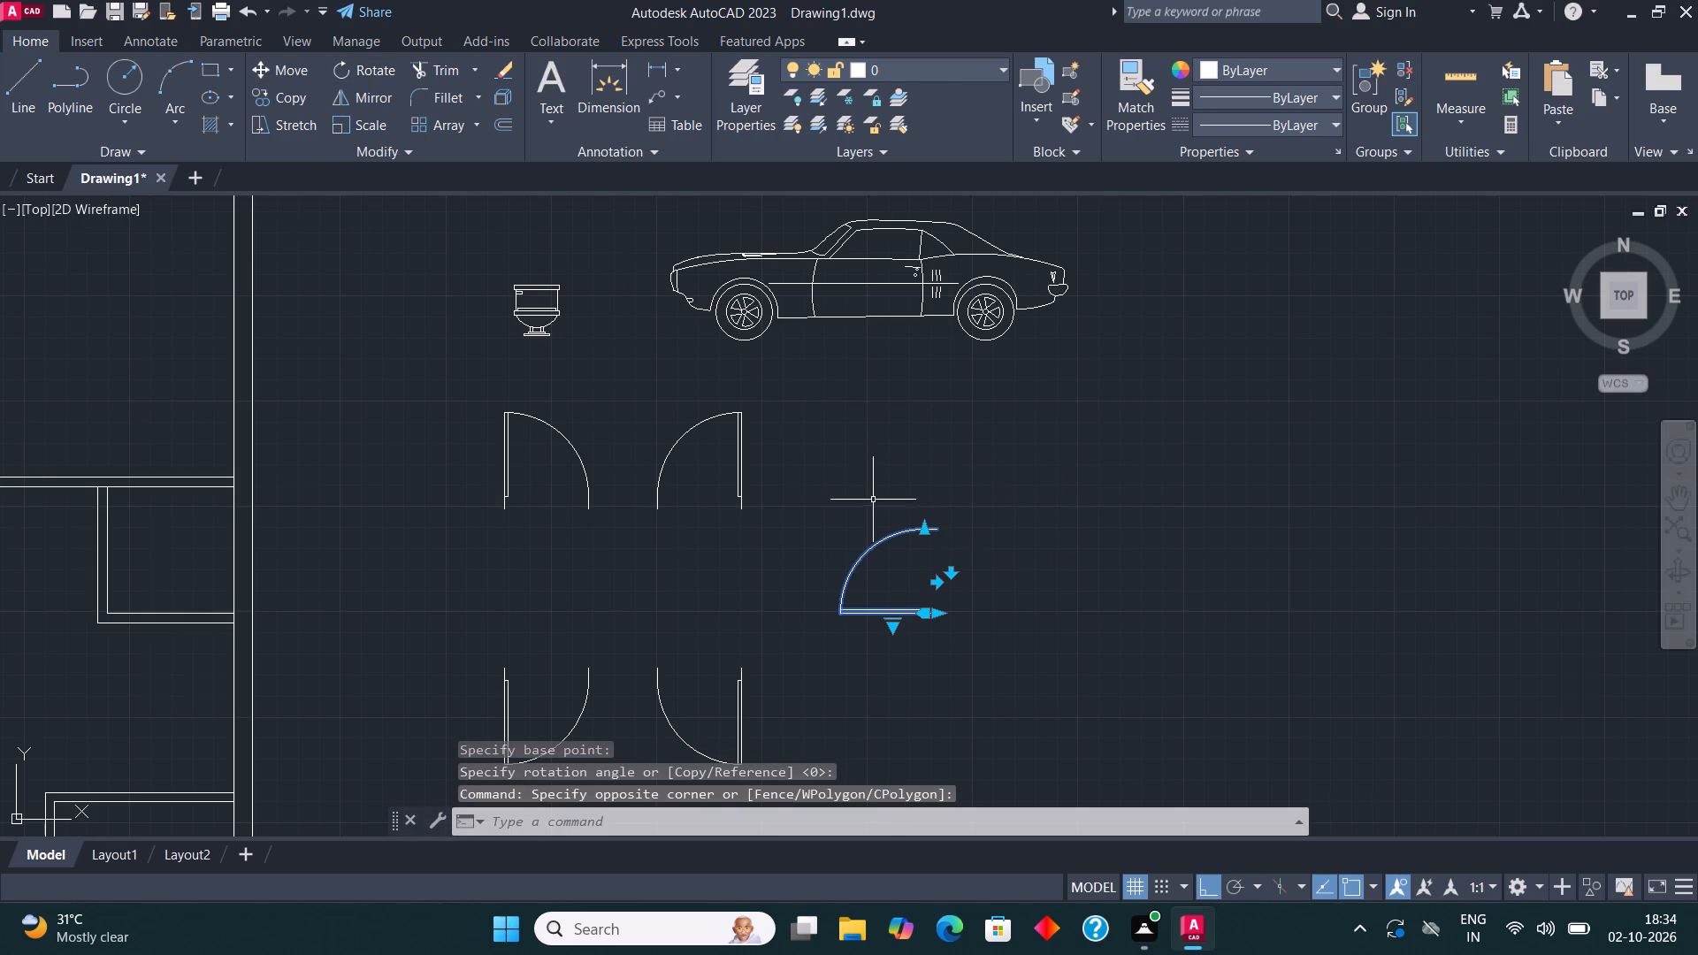
{"action": "left_click", "coordinate": [376, 98]}
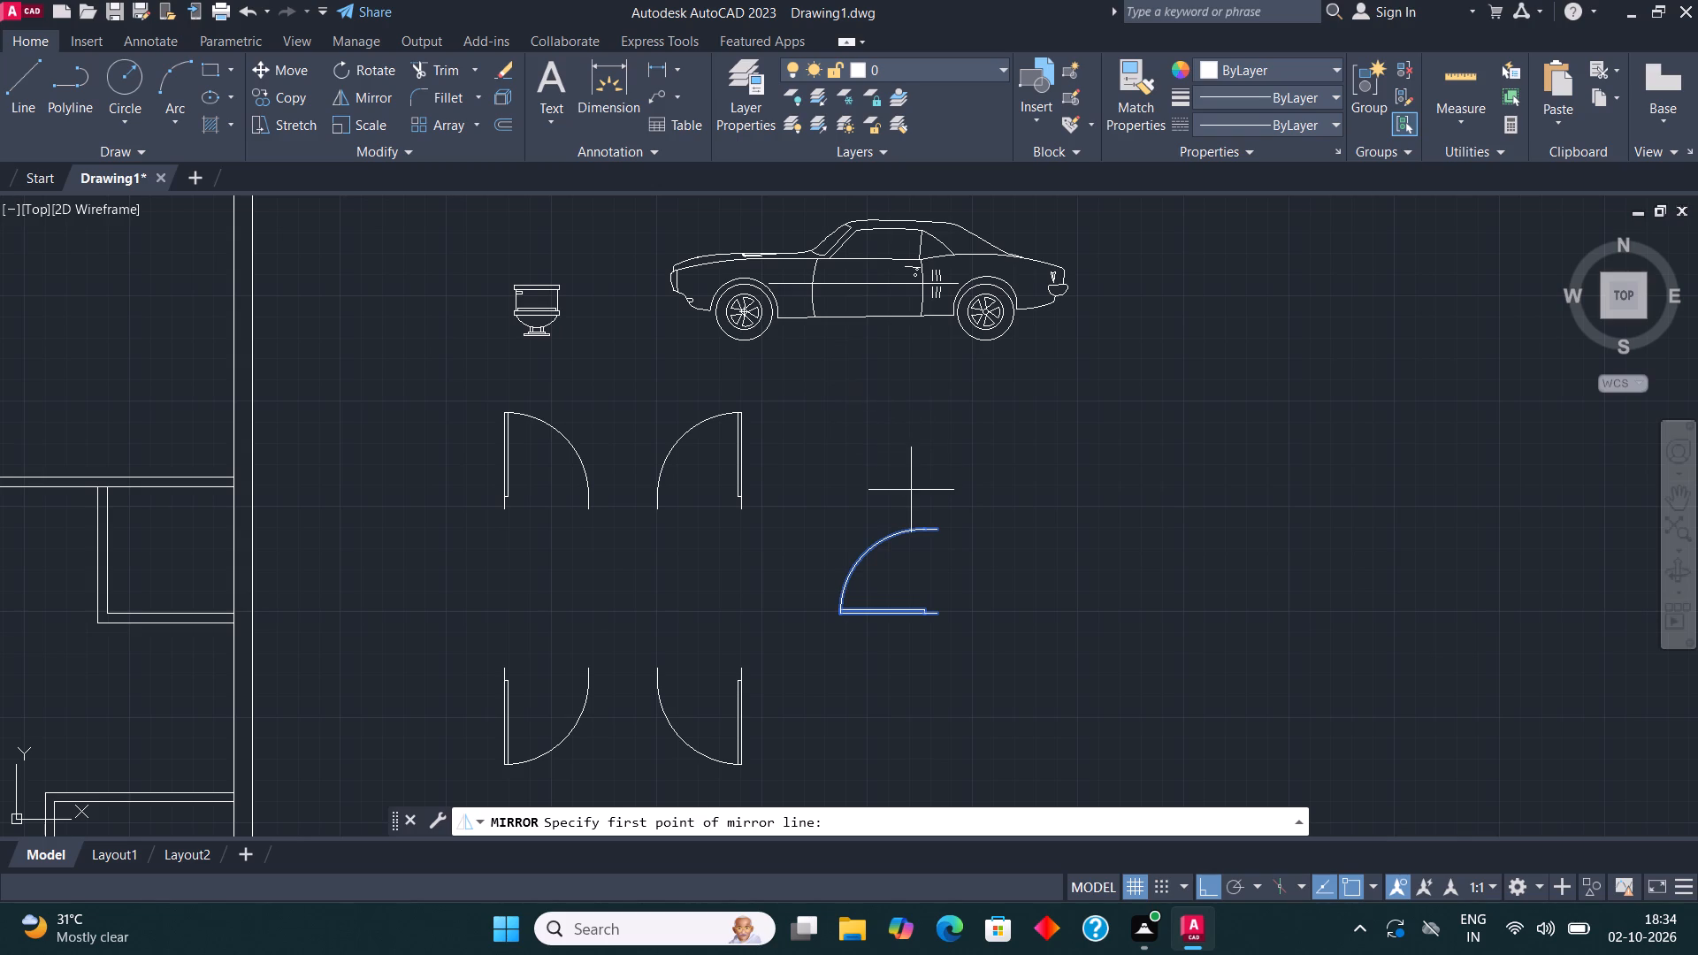
{"action": "left_click", "coordinate": [911, 490]}
{"action": "left_click", "coordinate": [843, 498]}
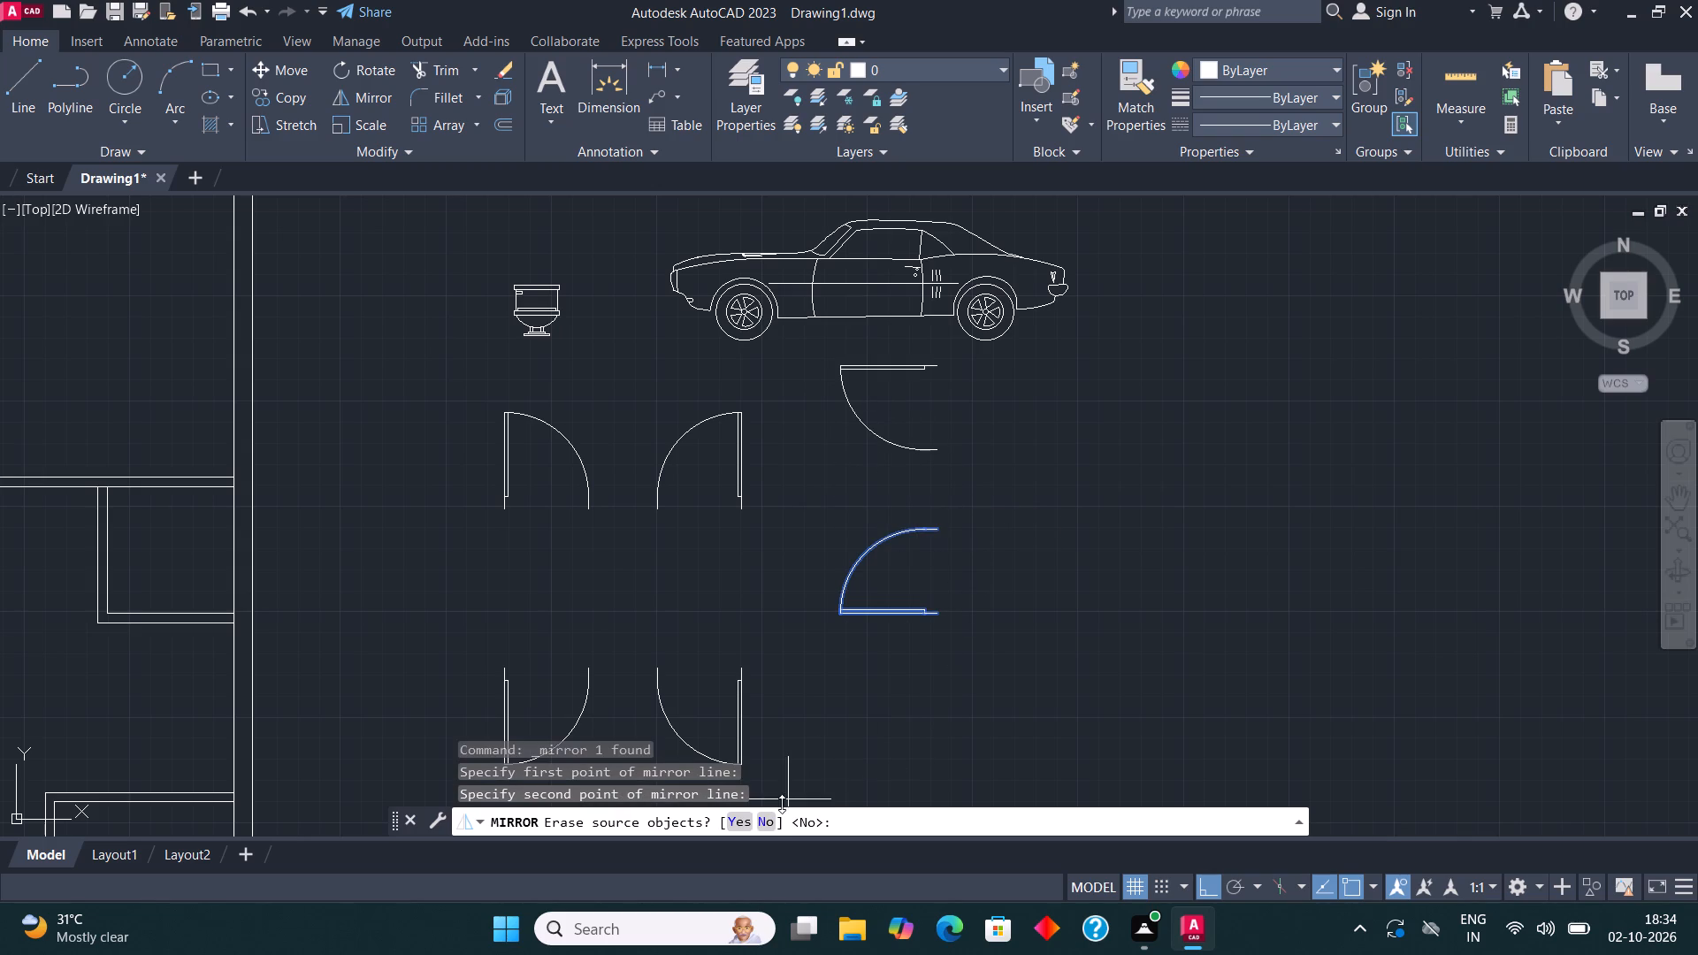
{"action": "left_click", "coordinate": [769, 829]}
Mirror both rotated door blocks about a vertical line to their right, keeping the originals.
{"action": "left_click", "coordinate": [931, 584]}
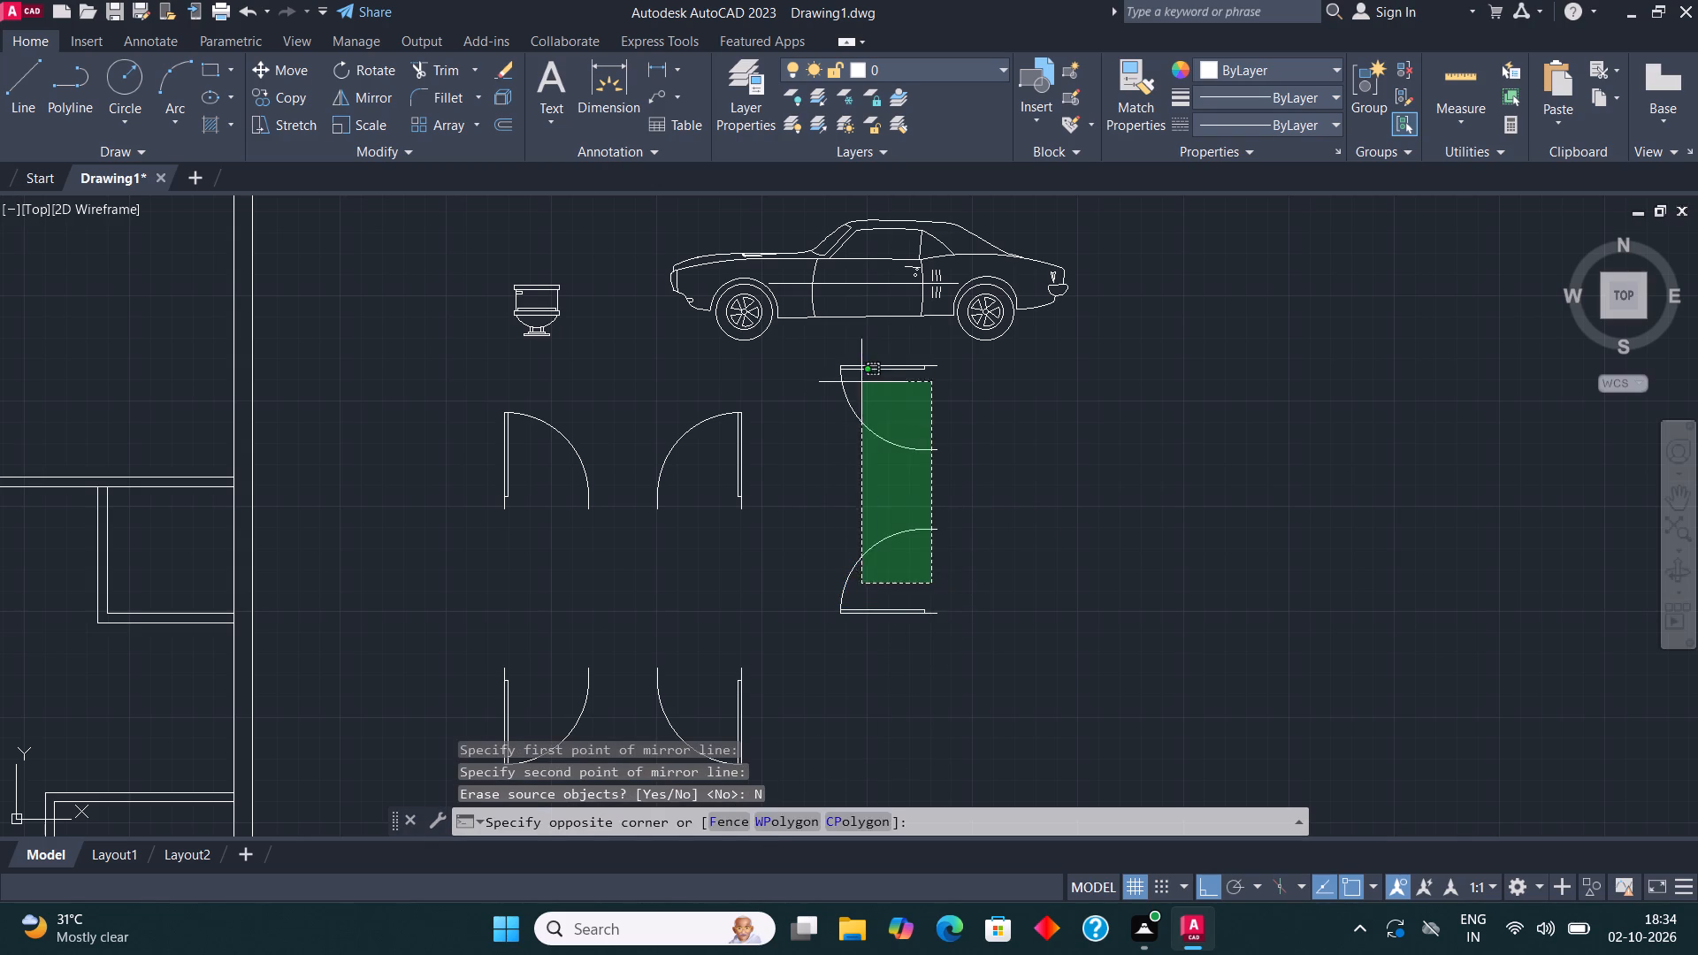
{"action": "left_click", "coordinate": [859, 369]}
{"action": "left_click", "coordinate": [347, 97]}
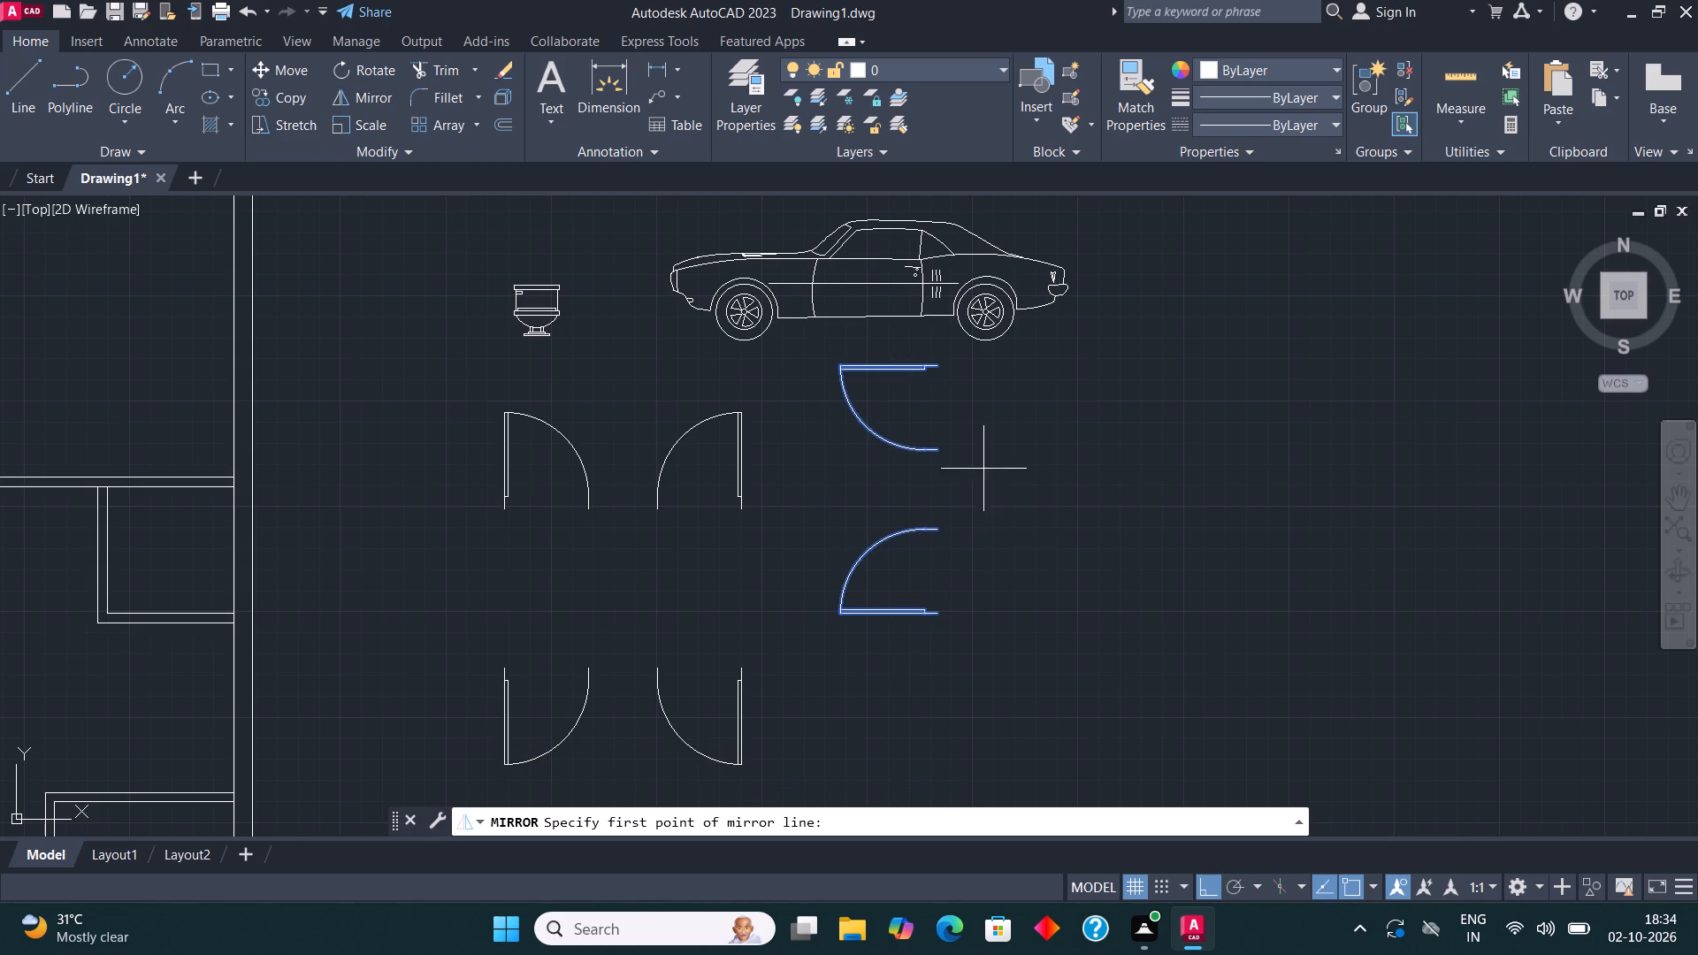
{"action": "left_click", "coordinate": [998, 491]}
{"action": "left_click", "coordinate": [987, 601]}
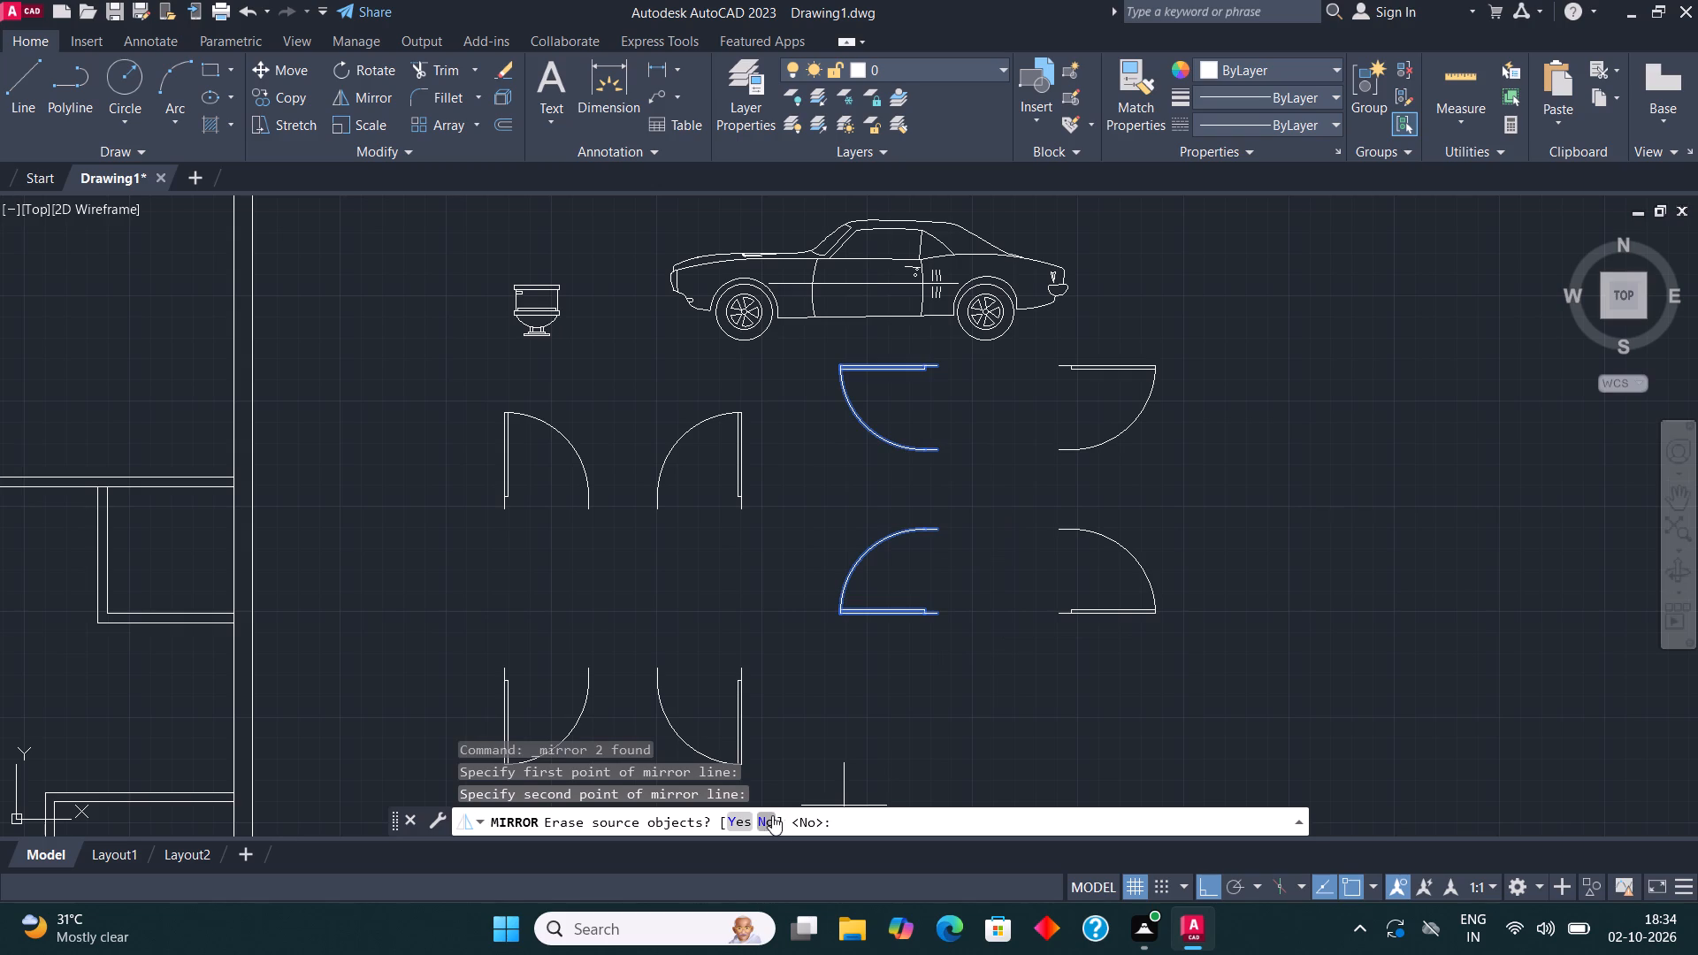
{"action": "left_click", "coordinate": [772, 815]}
With ortho off, copy the lower-left rotated door block onto the top-left room's right wall, just above its bottom corner.
{"action": "middle_click_drag", "start_coordinate": [876, 578], "coordinate": [1438, 537]}
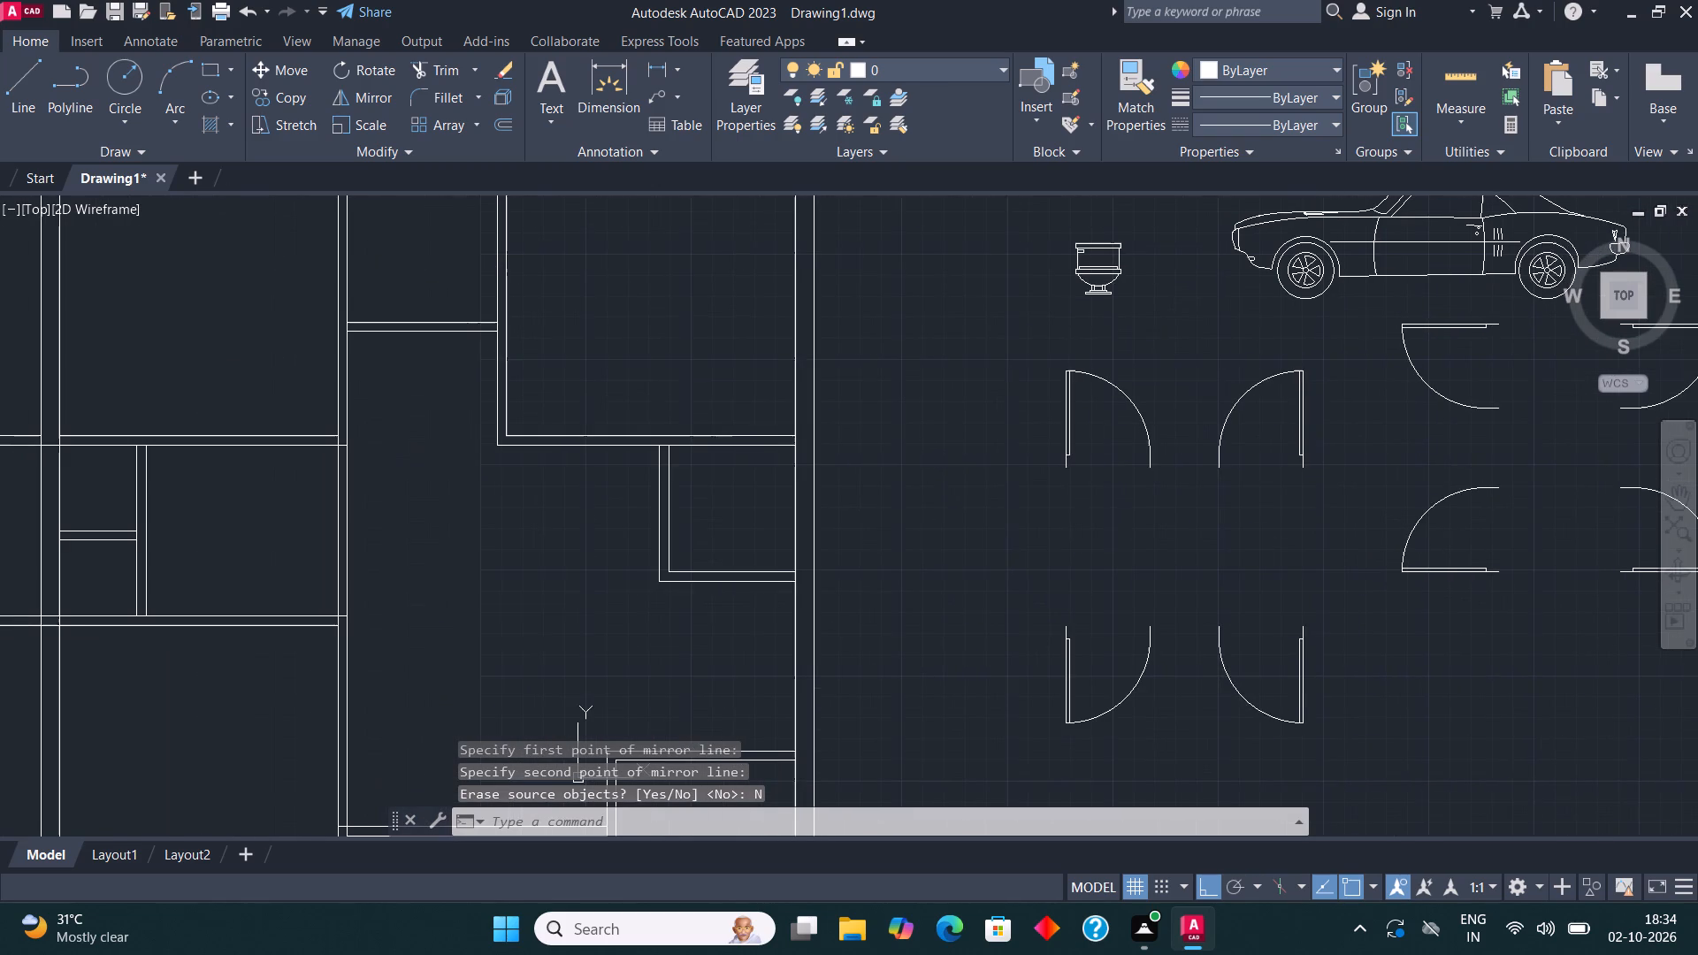
{"action": "middle_click_drag", "start_coordinate": [1438, 537], "coordinate": [1434, 537]}
{"action": "left_click", "coordinate": [1442, 572]}
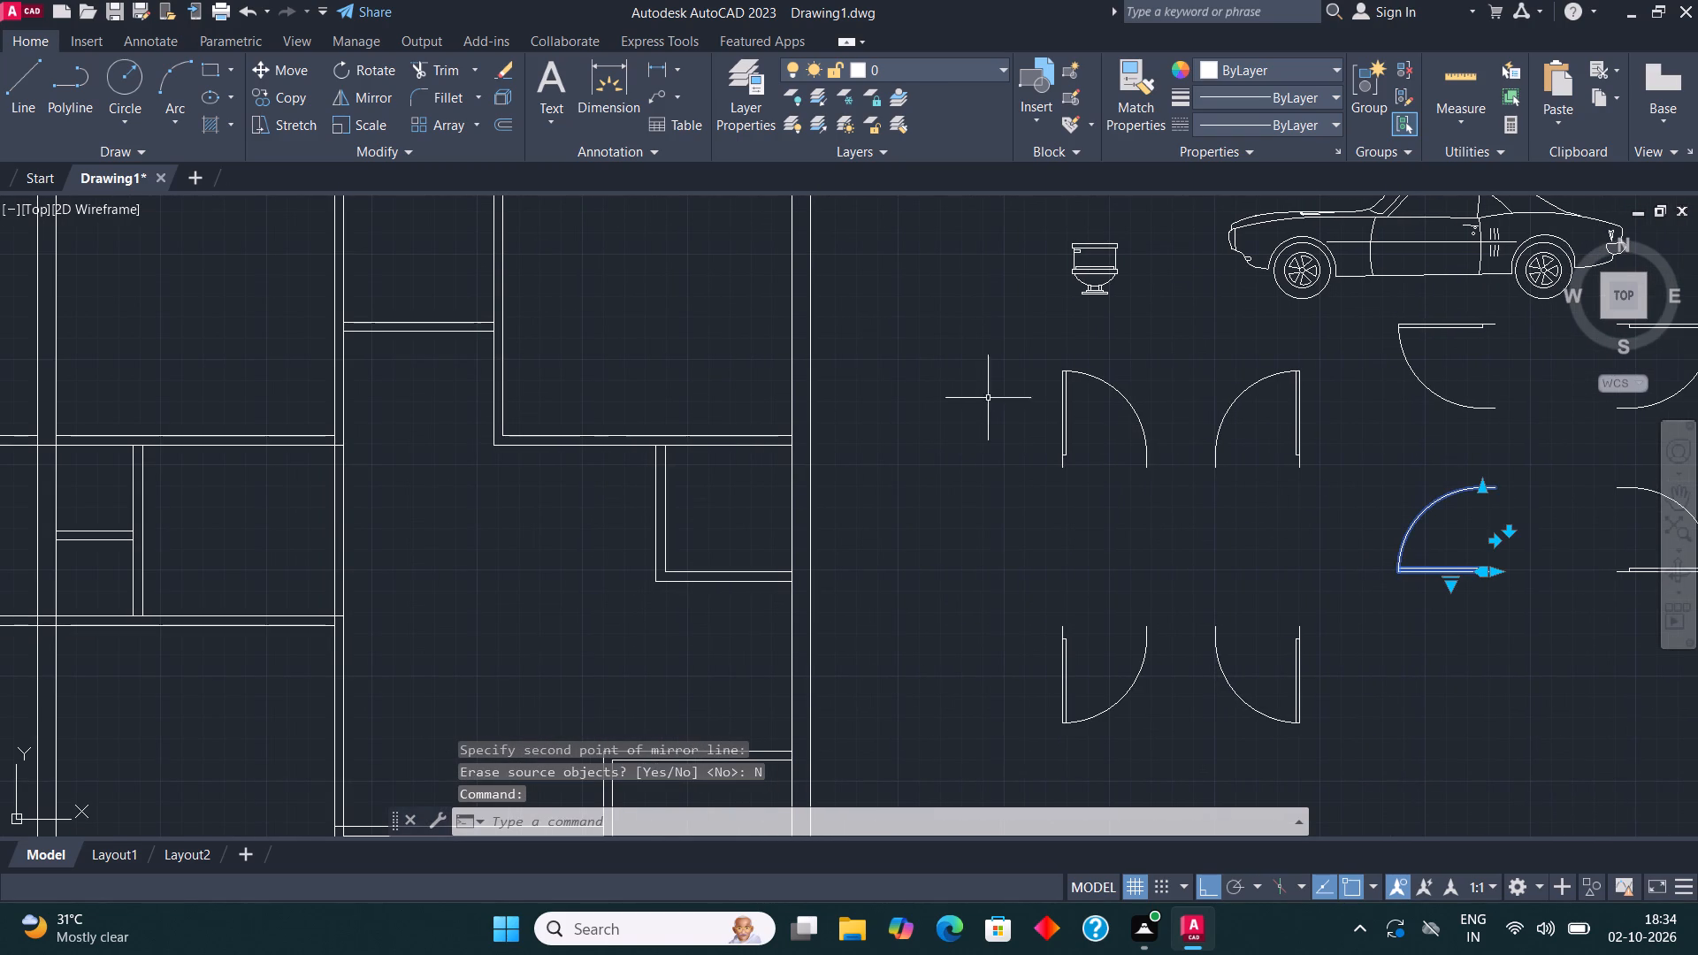
{"action": "left_click", "coordinate": [288, 110]}
{"action": "left_click", "coordinate": [293, 95]}
{"action": "left_click", "coordinate": [1495, 574]}
{"action": "key", "text": "F8"}
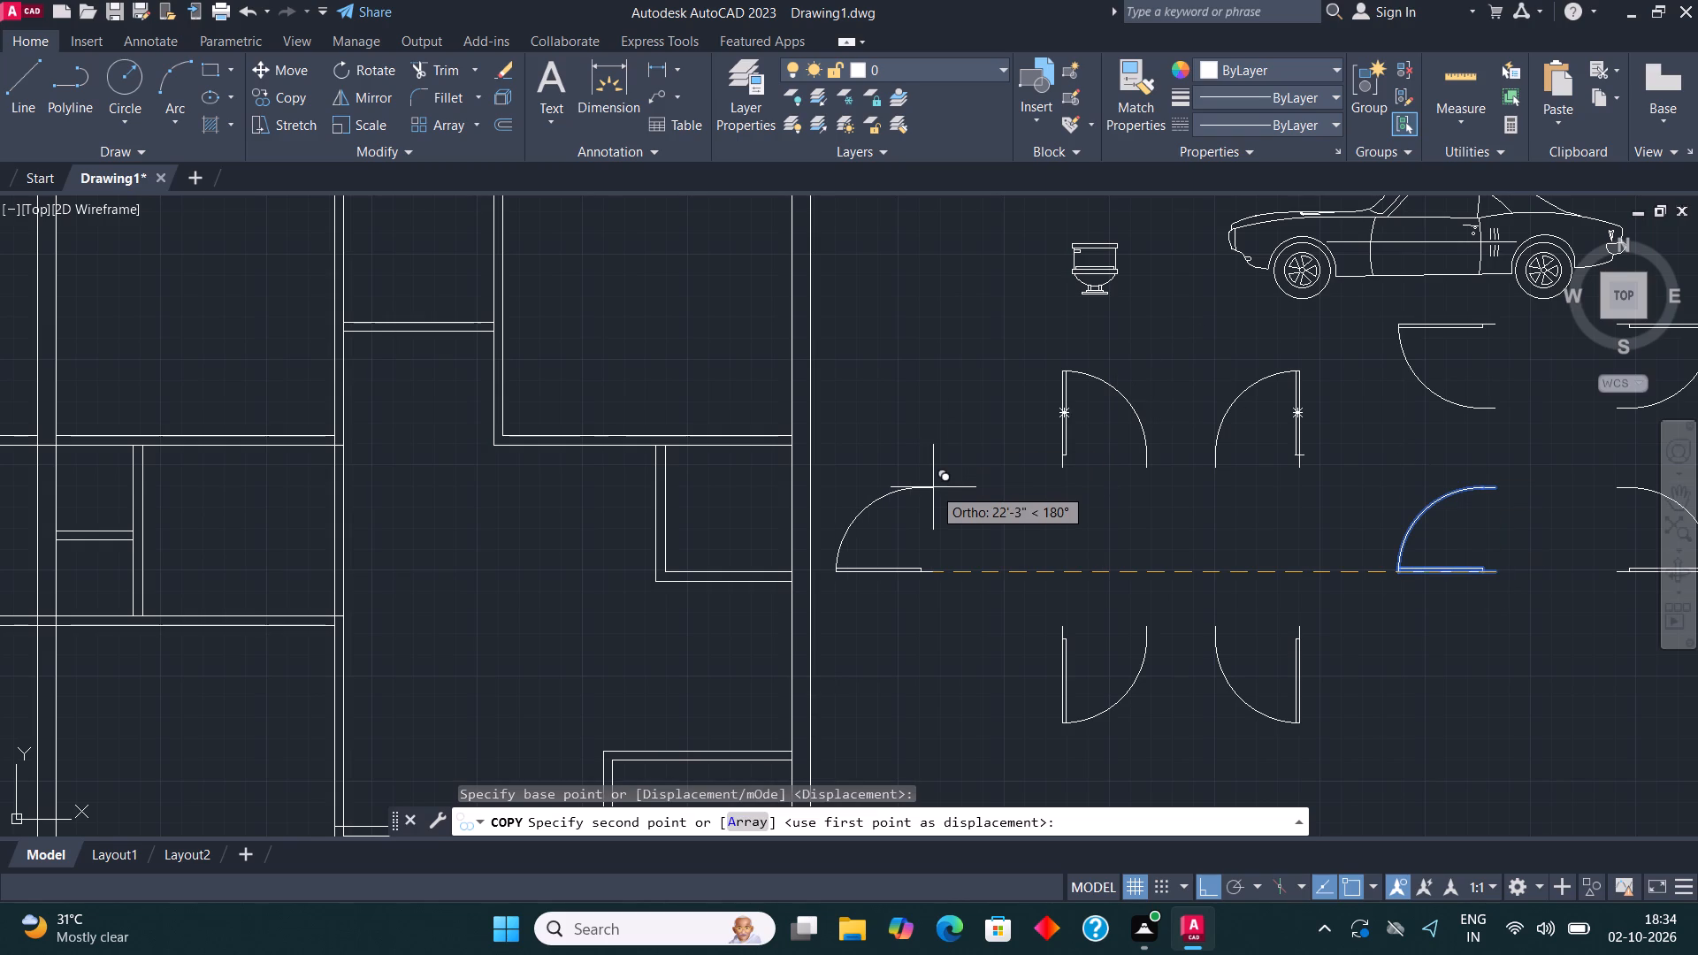
{"action": "middle_click_drag", "start_coordinate": [938, 416], "coordinate": [1332, 627]}
{"action": "scroll", "coordinate": [1181, 468], "scroll_direction": "down", "scroll_amount": 2}
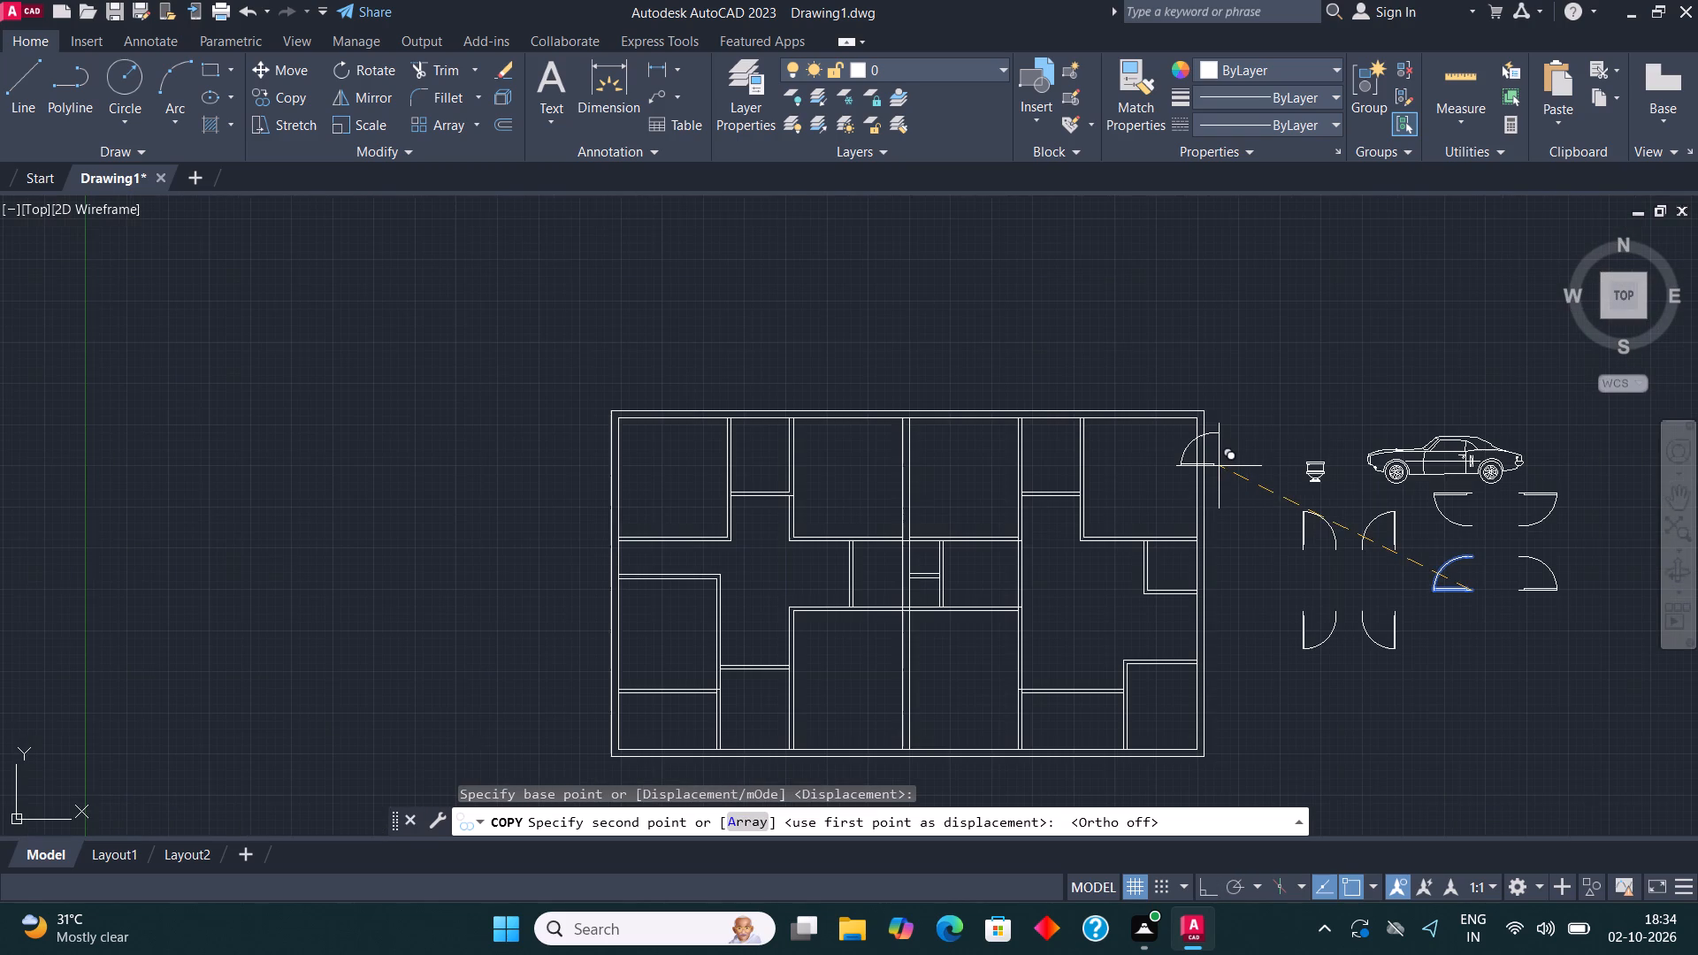
{"action": "scroll", "coordinate": [734, 642], "scroll_direction": "up", "scroll_amount": 1}
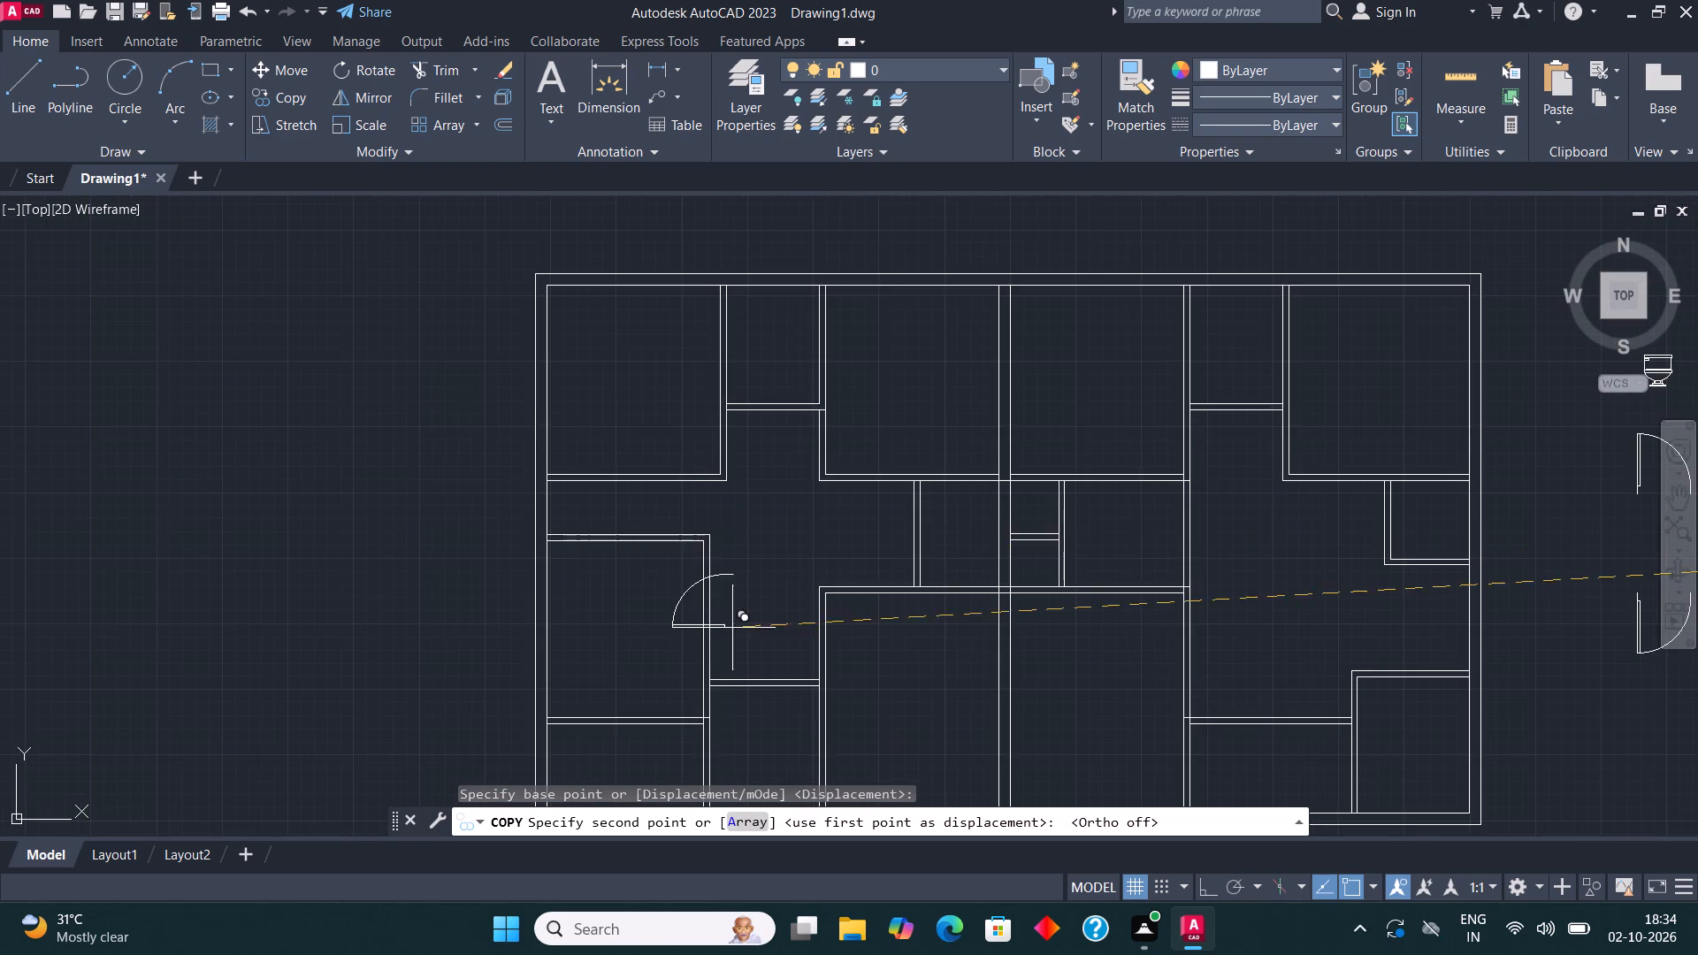
{"action": "scroll", "coordinate": [680, 410], "scroll_direction": "up", "scroll_amount": 3}
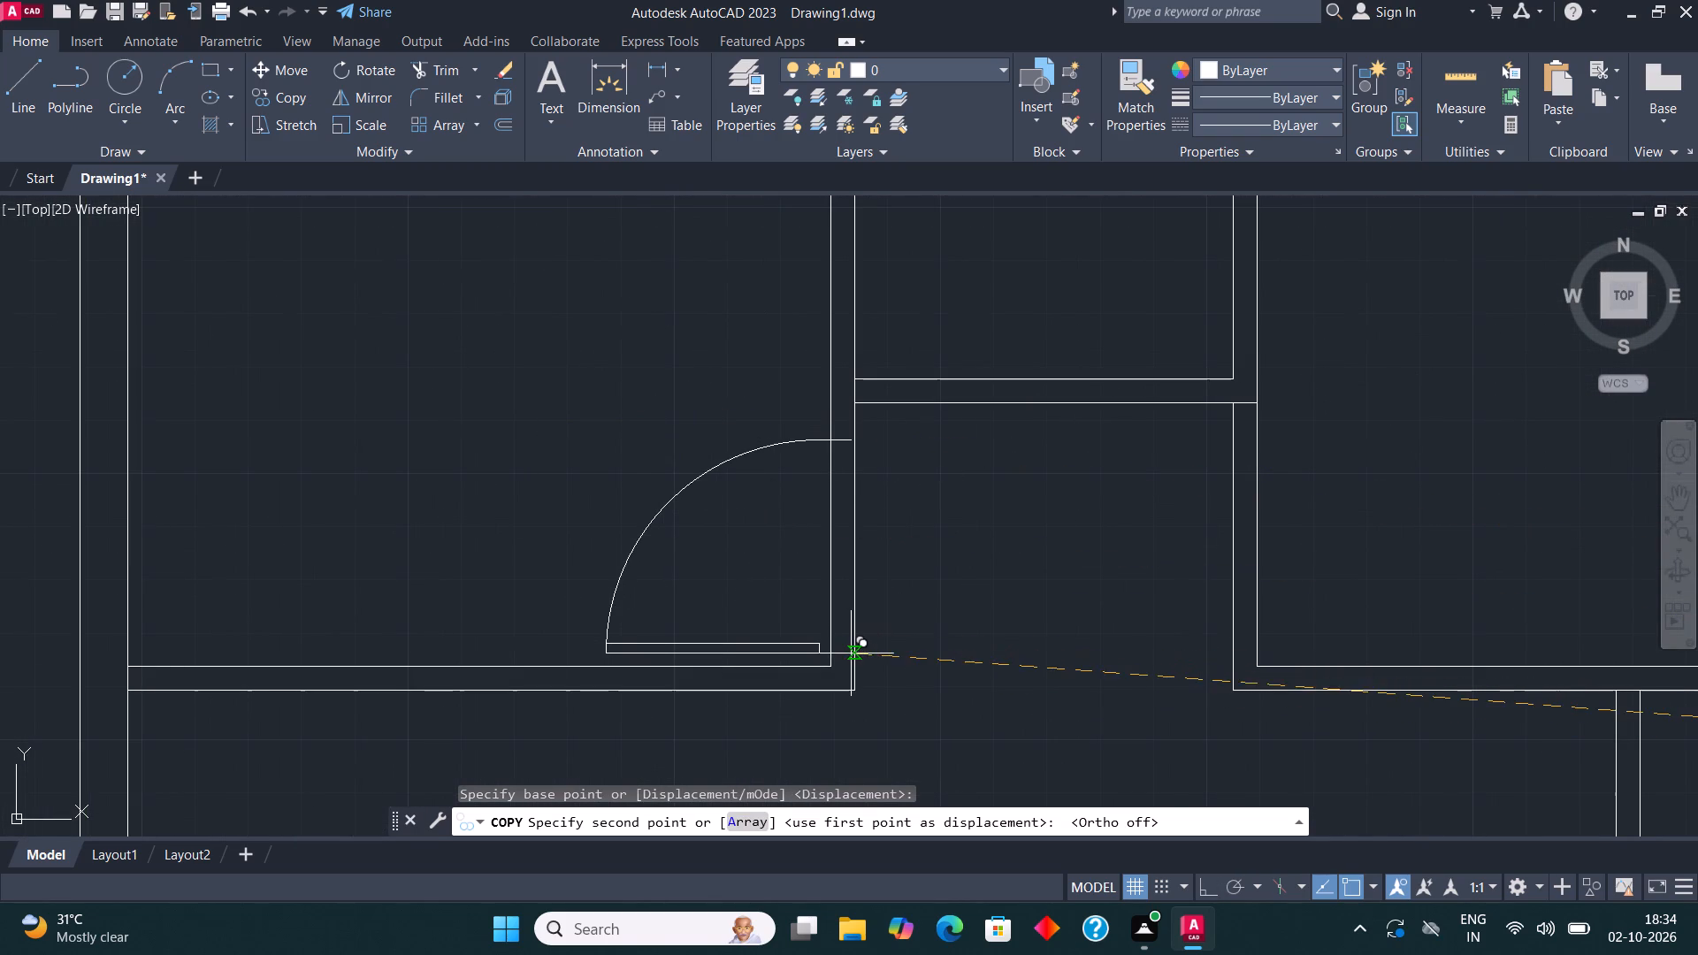
{"action": "left_click", "coordinate": [853, 651]}
{"action": "scroll", "coordinate": [670, 606], "scroll_direction": "down", "scroll_amount": 2}
{"action": "scroll", "coordinate": [715, 492], "scroll_direction": "down", "scroll_amount": 3}
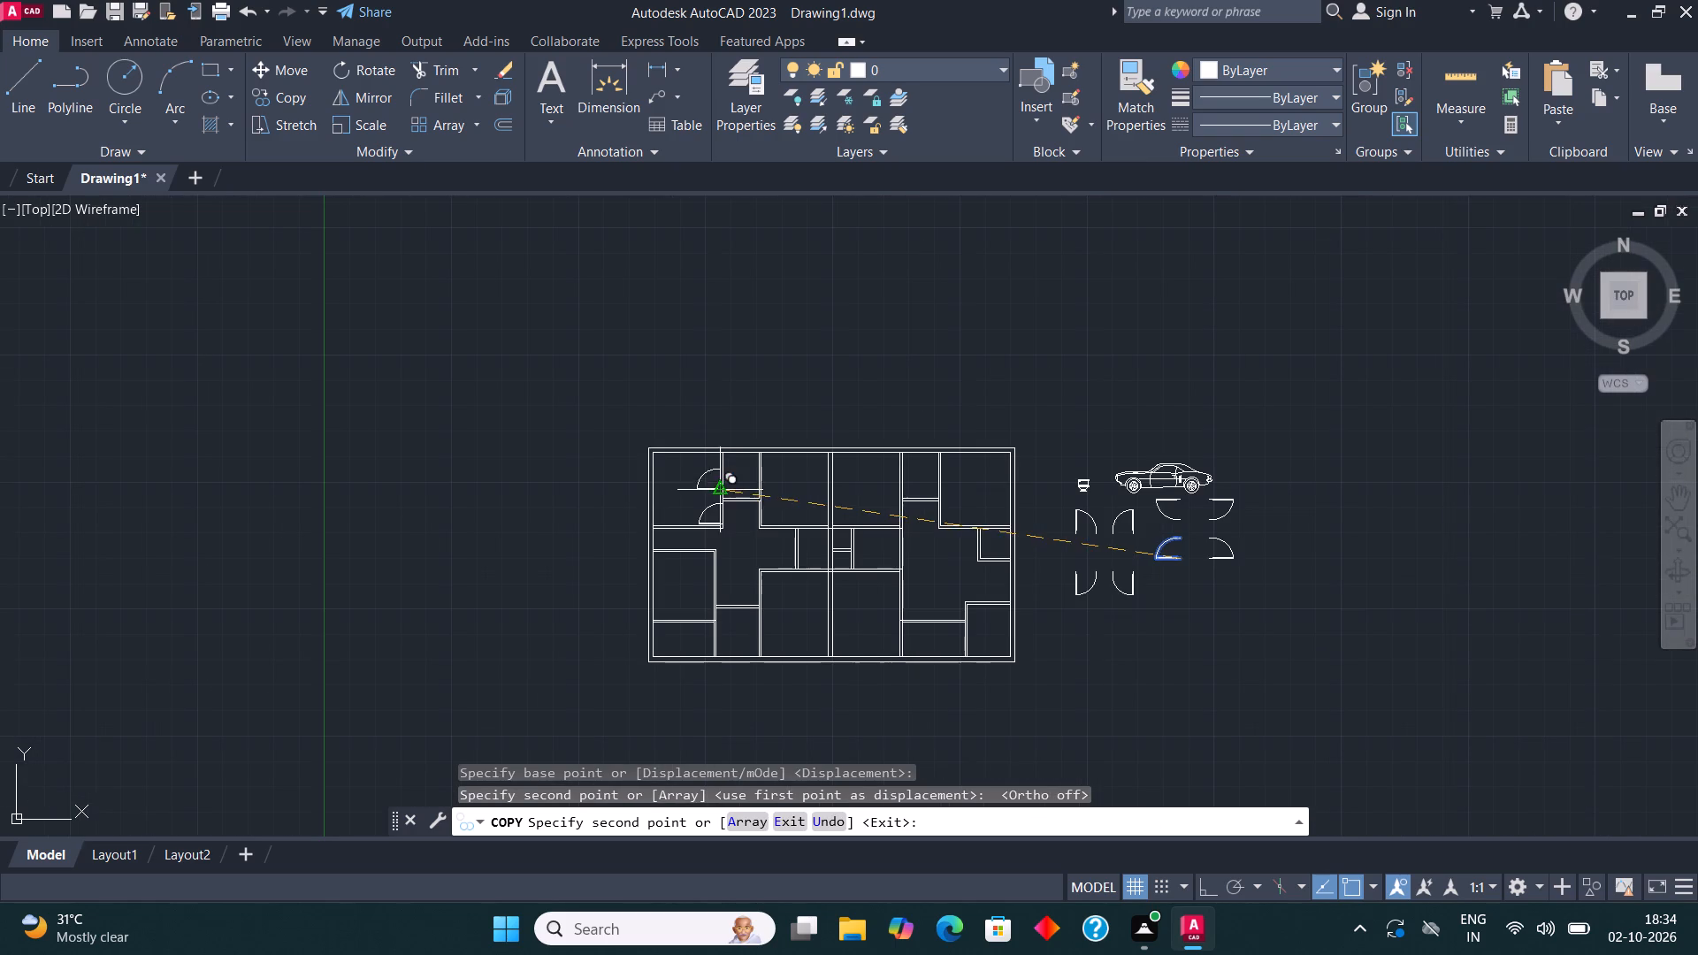
{"action": "key", "text": "Escape"}
Copy the upper-right upright door block onto the top wall of the room below the top-left room, near its right corner.
{"action": "middle_click_drag", "start_coordinate": [922, 527], "coordinate": [838, 481]}
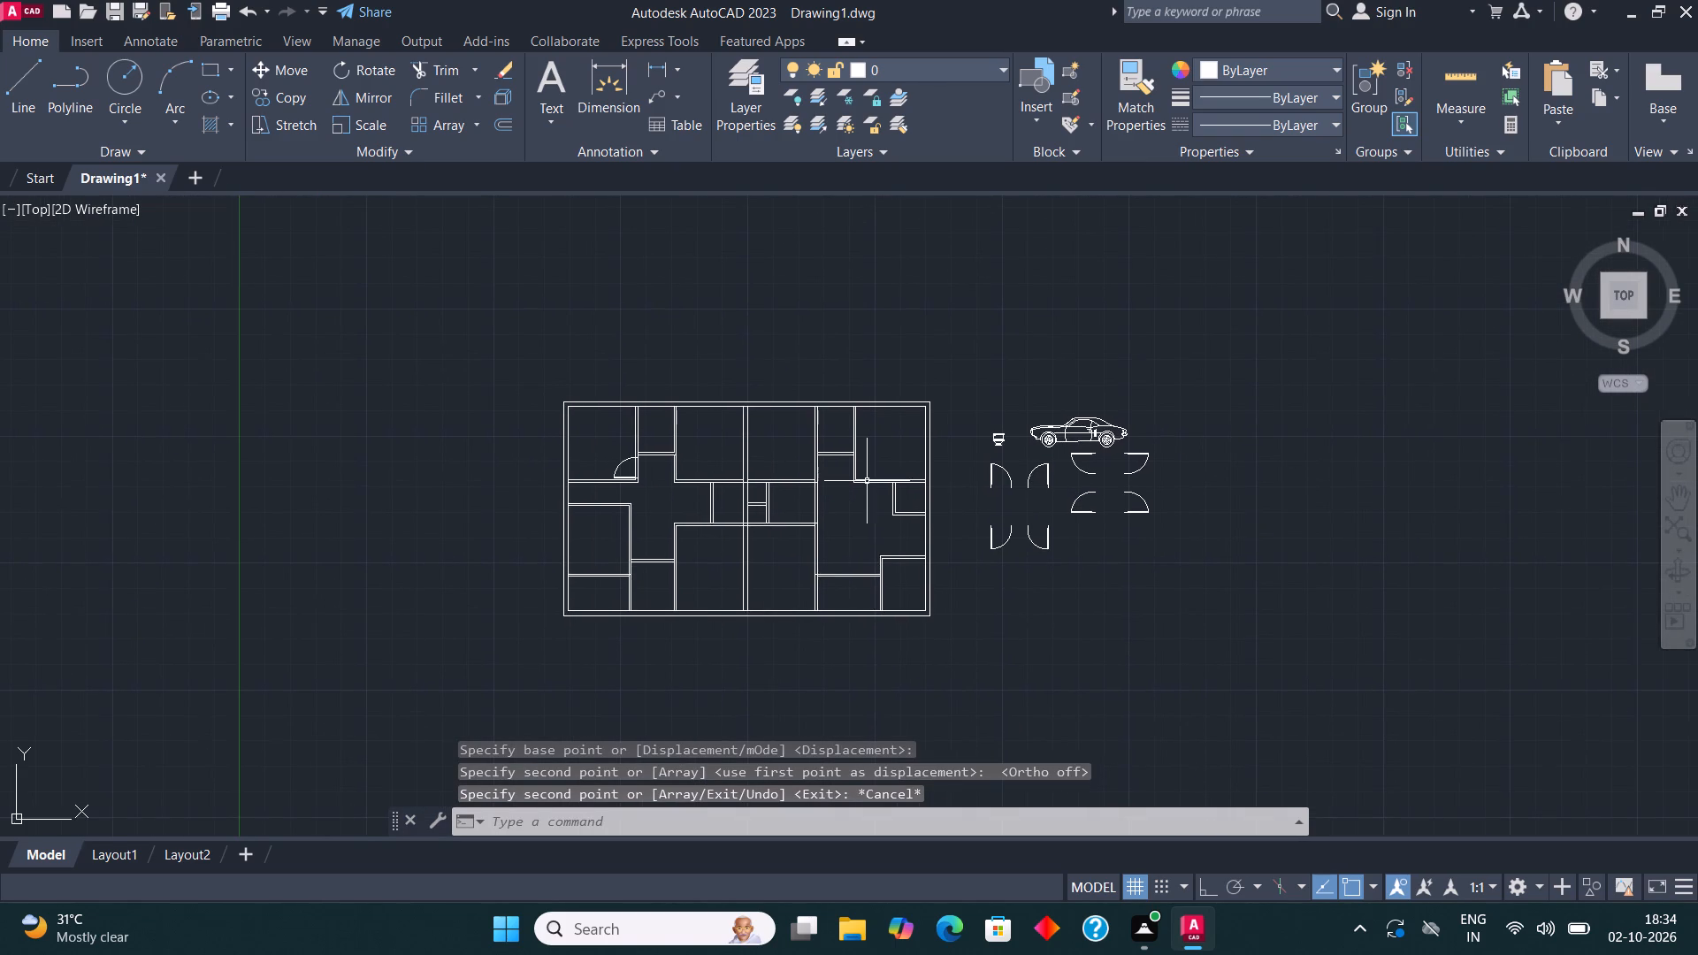
{"action": "scroll", "coordinate": [1057, 477], "scroll_direction": "up", "scroll_amount": 2}
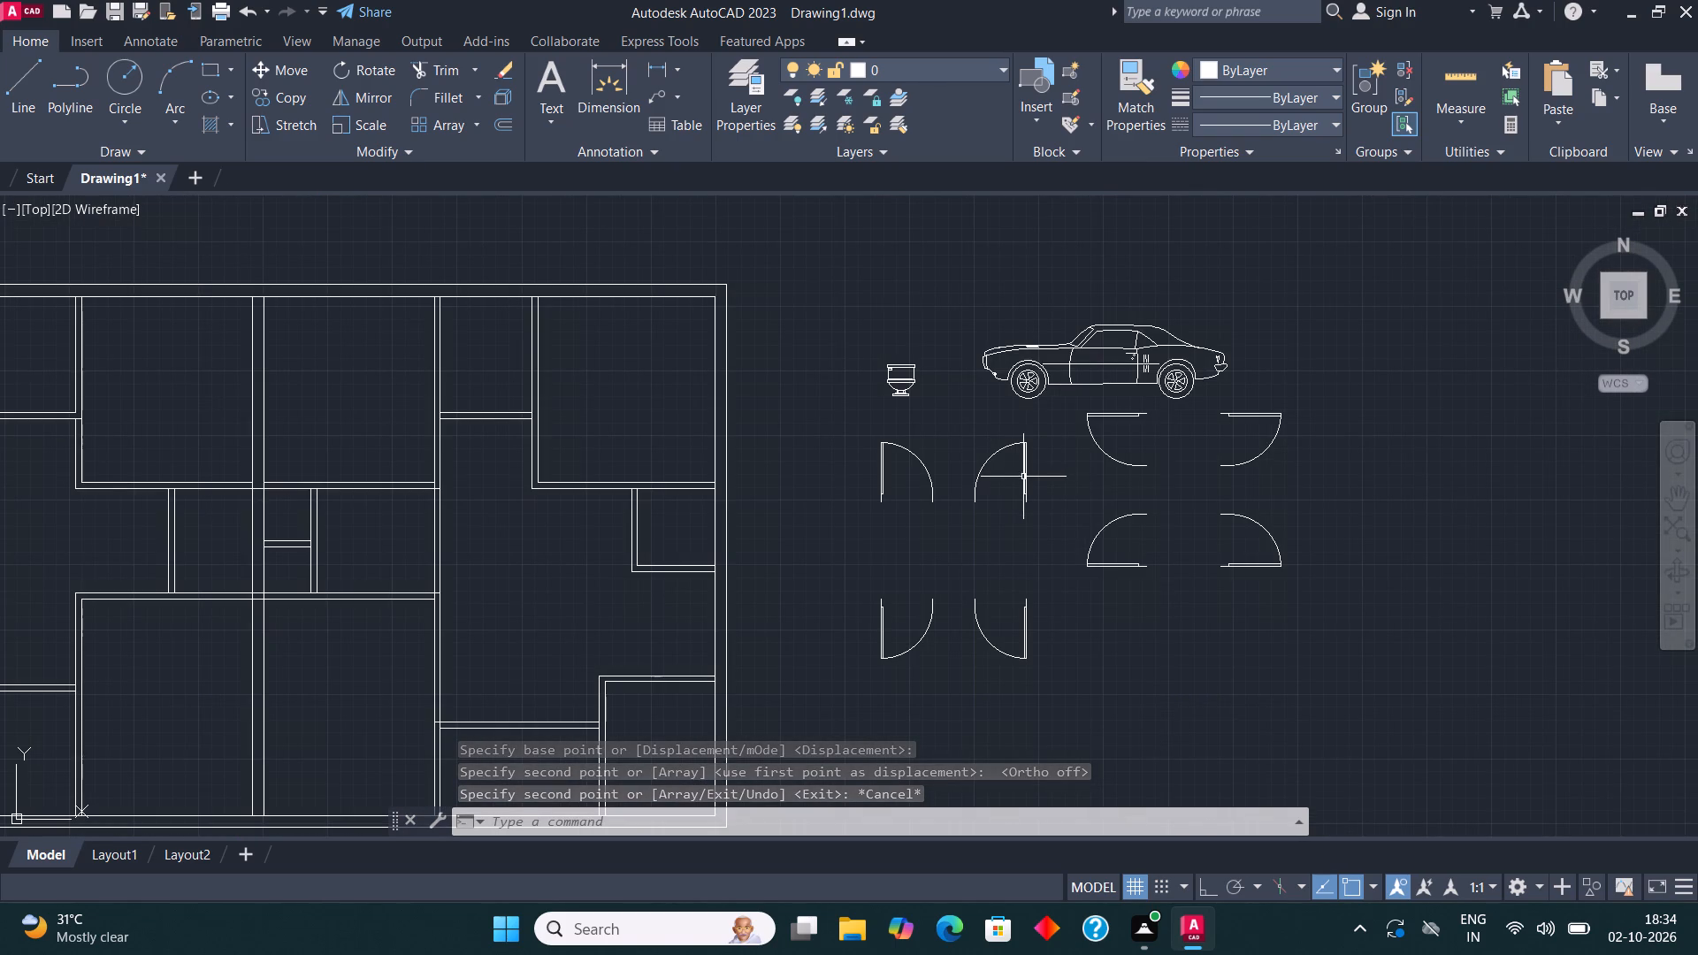
{"action": "left_click", "coordinate": [1028, 479]}
{"action": "left_click", "coordinate": [267, 88]}
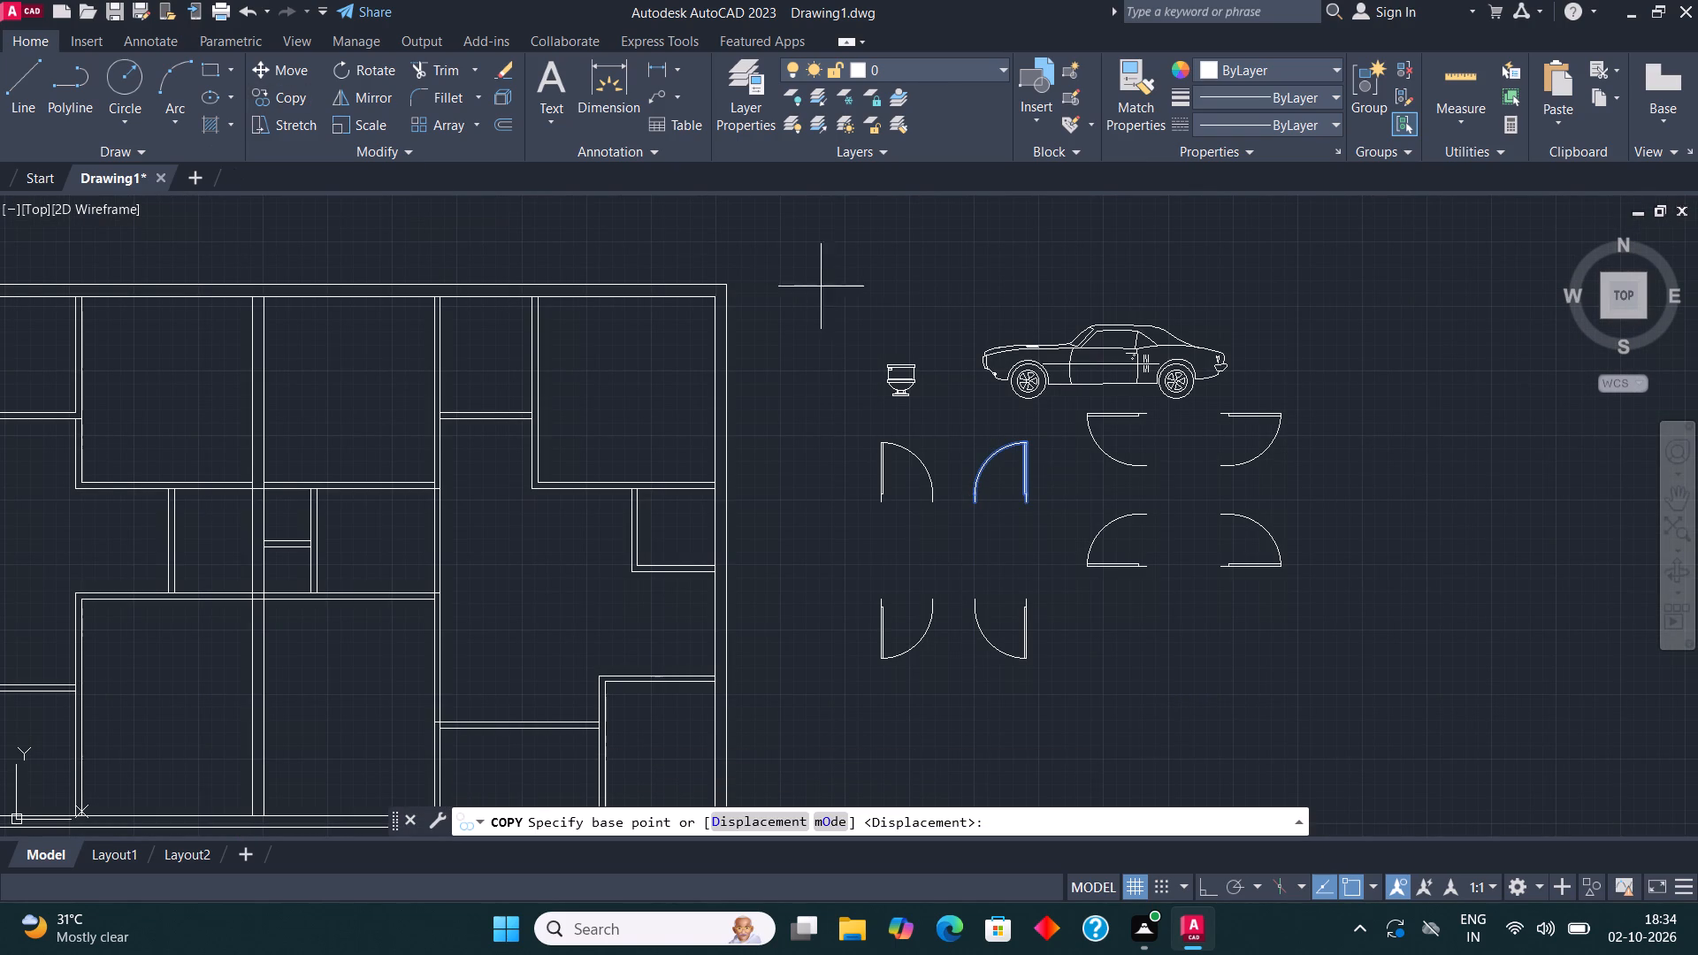
{"action": "scroll", "coordinate": [992, 504], "scroll_direction": "up", "scroll_amount": 2}
{"action": "left_click", "coordinate": [1079, 501]}
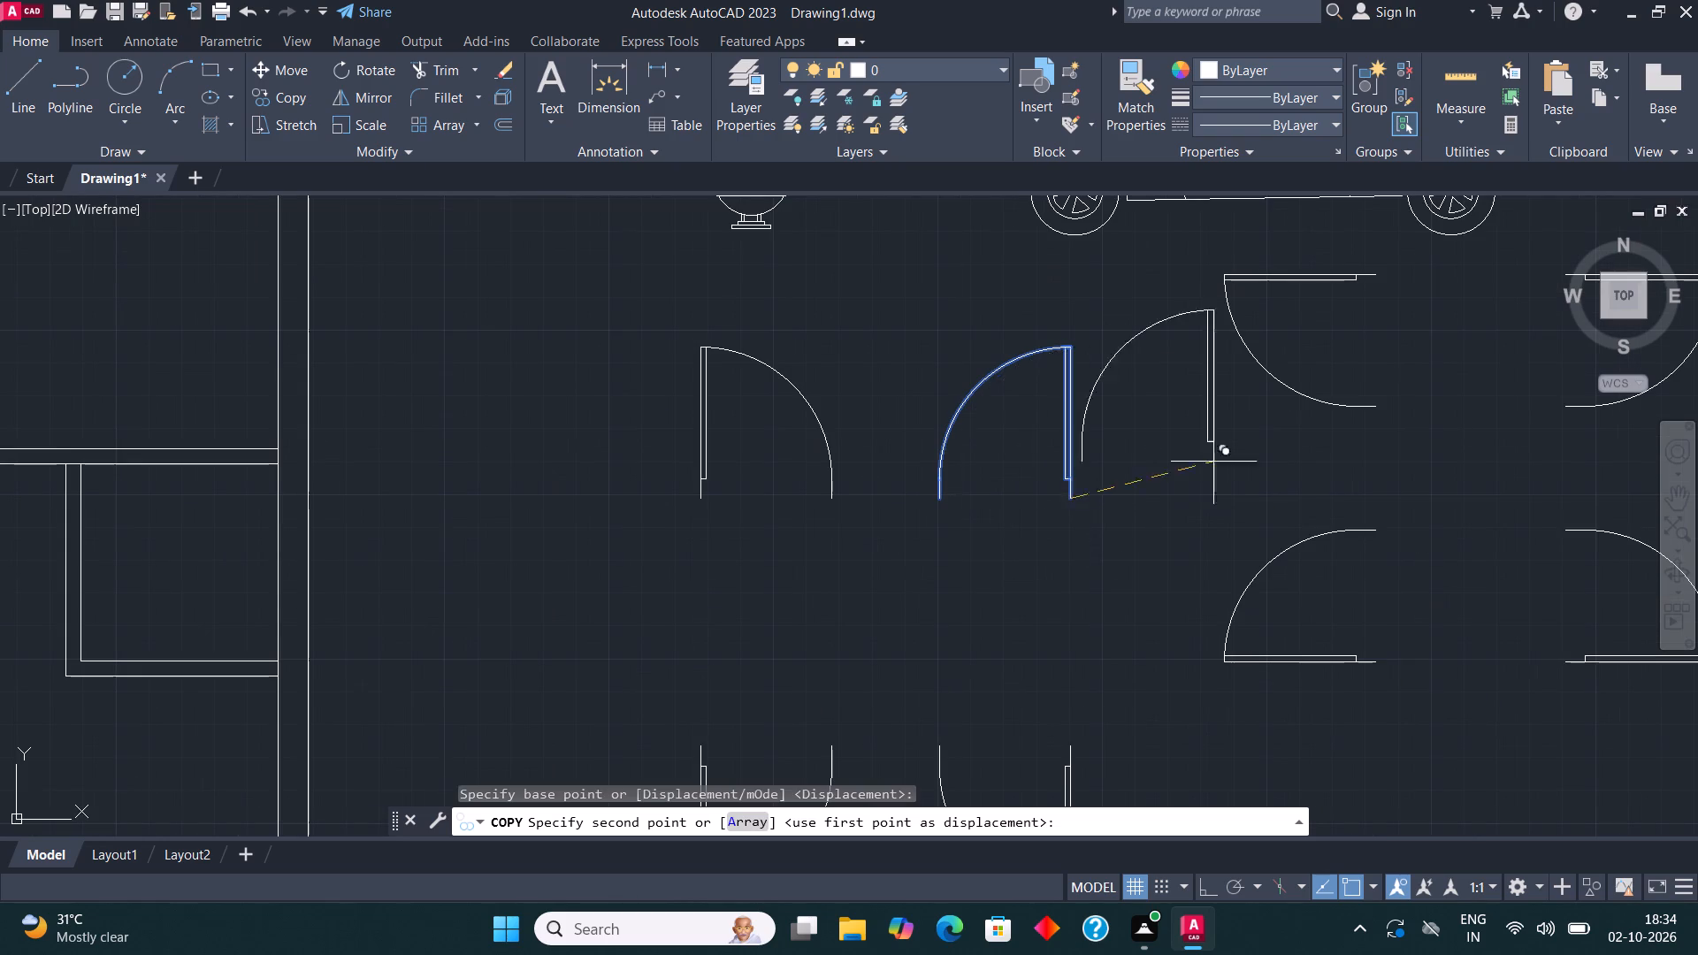
{"action": "scroll", "coordinate": [1217, 460], "scroll_direction": "down", "scroll_amount": 3}
{"action": "middle_click_drag", "start_coordinate": [406, 542], "coordinate": [681, 549]}
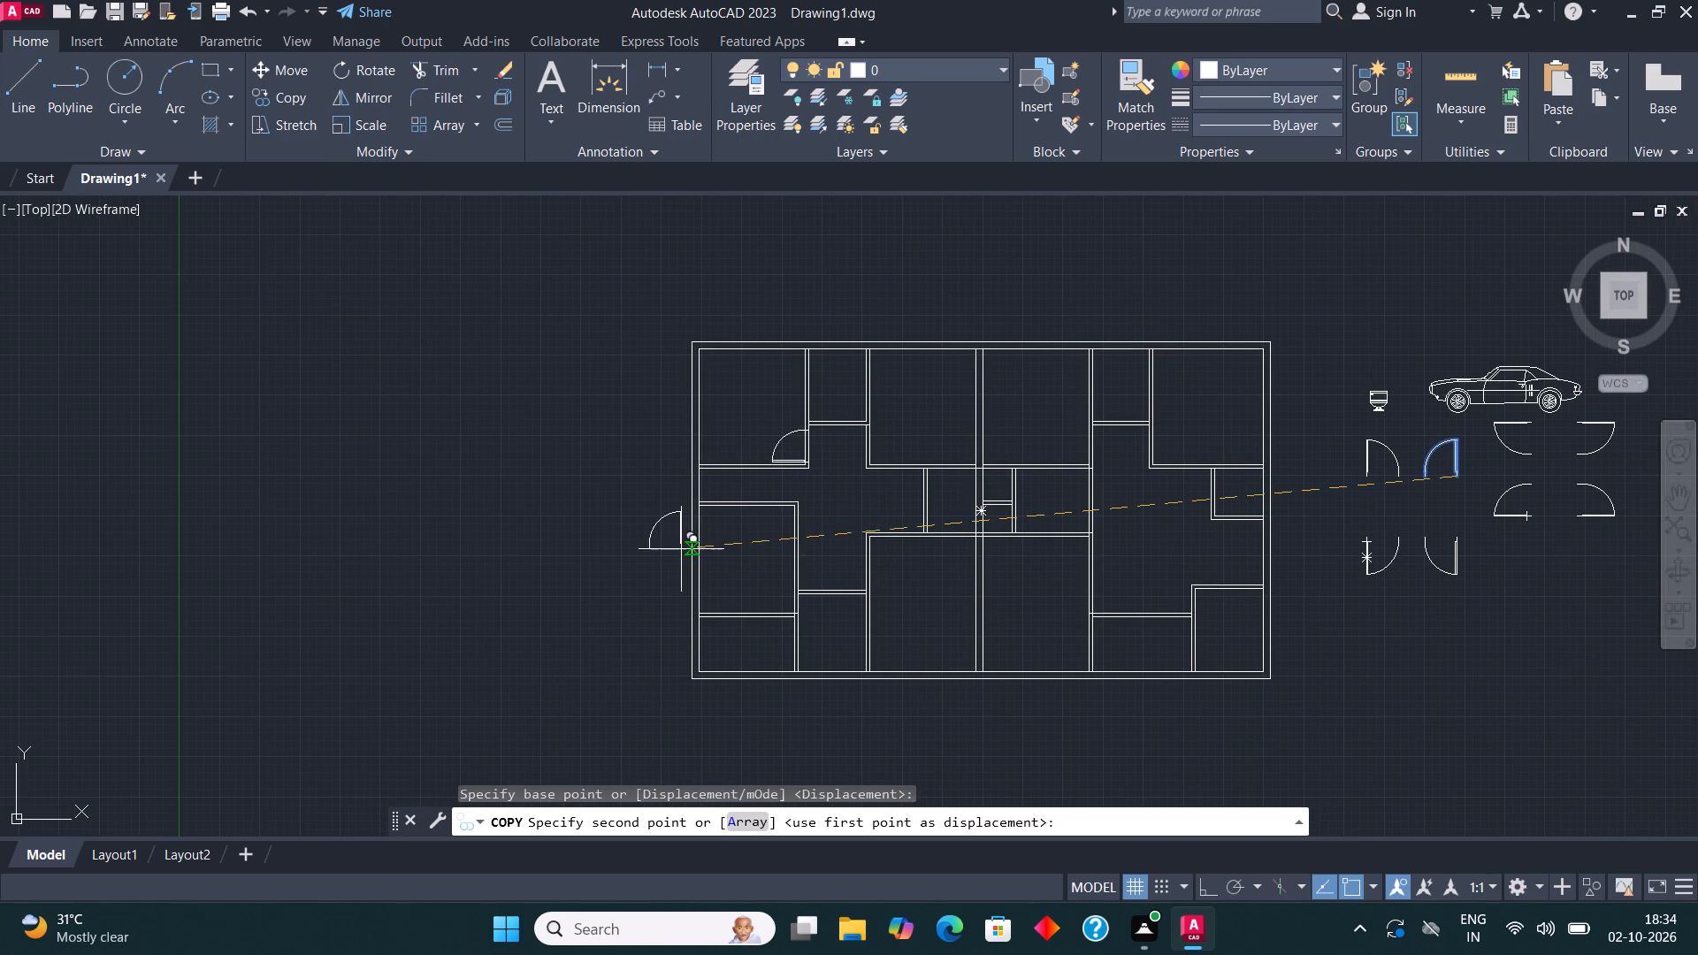
{"action": "scroll", "coordinate": [788, 501], "scroll_direction": "up", "scroll_amount": 4}
{"action": "left_click", "coordinate": [761, 521]}
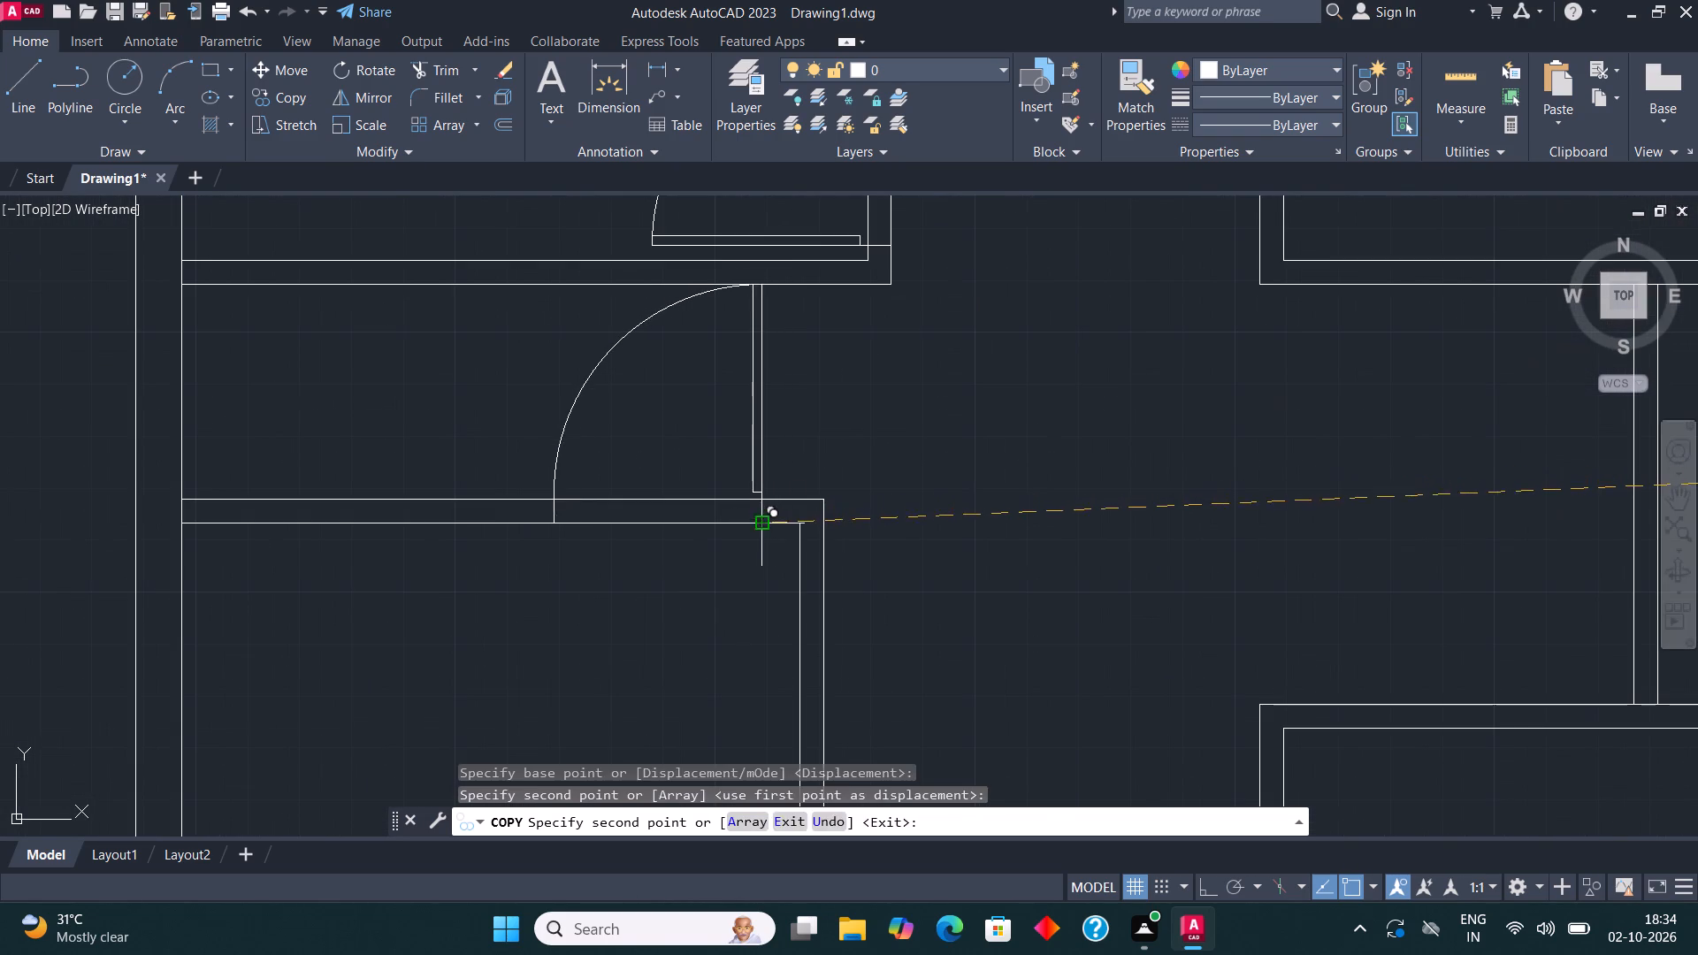
{"action": "key", "text": "Escape"}
Examine the two placed doors and the surrounding rooms and corridor of the floor plan.
{"action": "middle_click_drag", "start_coordinate": [878, 399], "coordinate": [876, 492]}
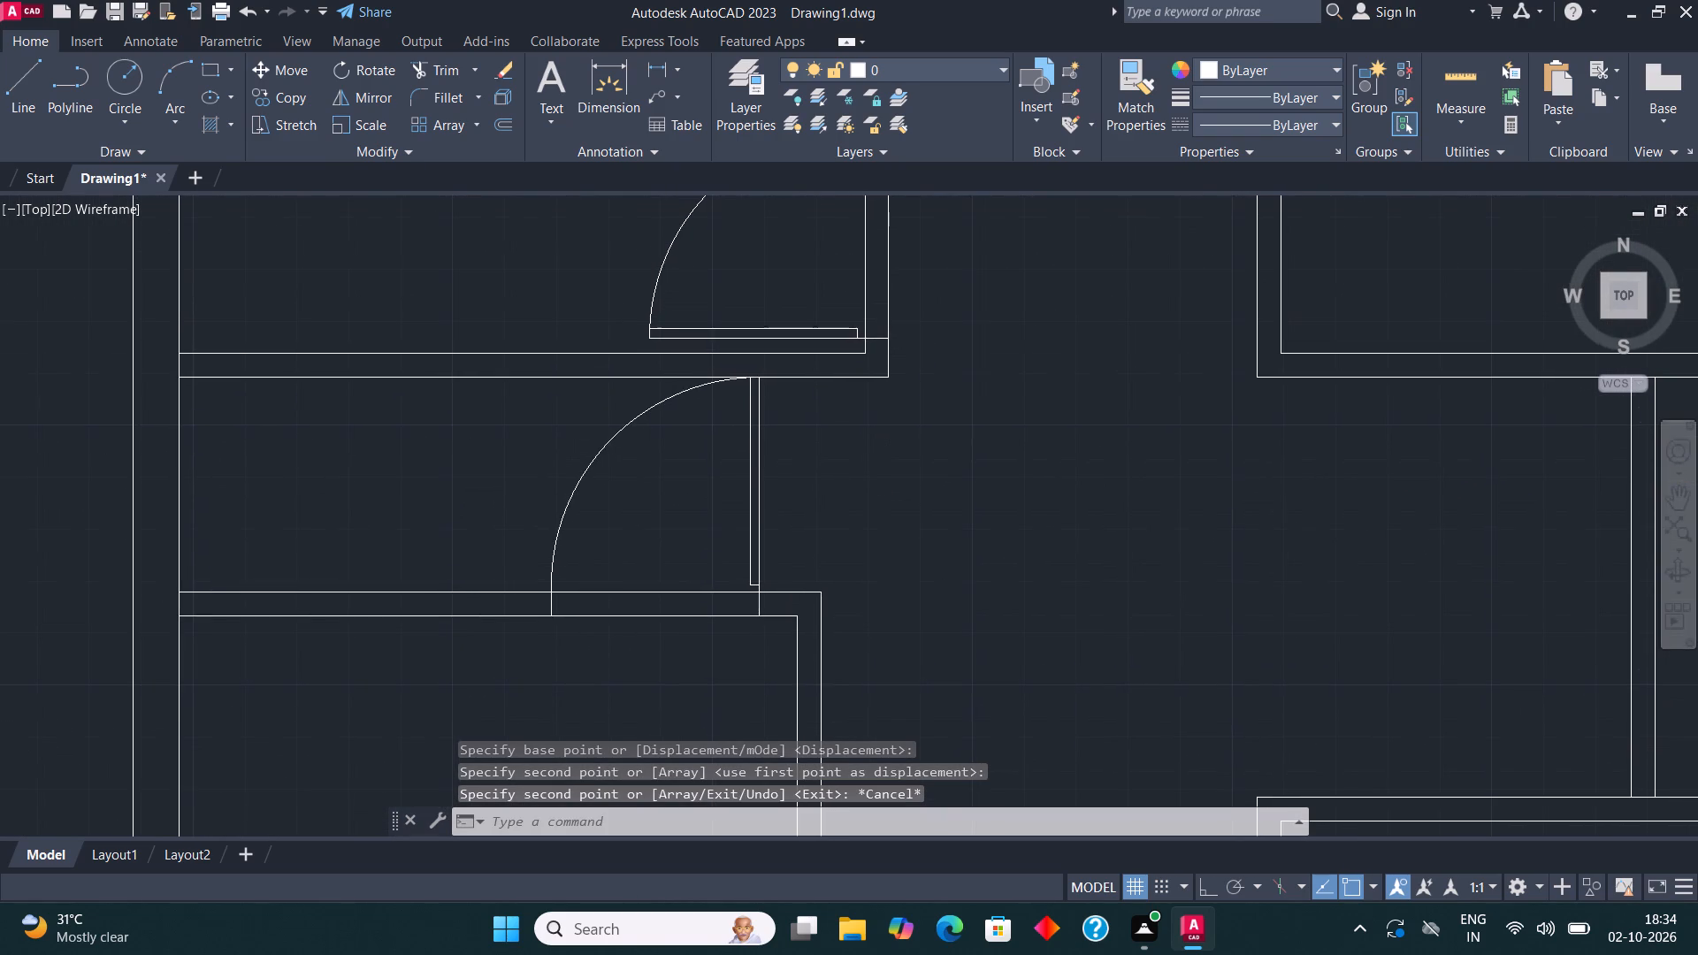
{"action": "scroll", "coordinate": [875, 492], "scroll_direction": "down", "scroll_amount": 1}
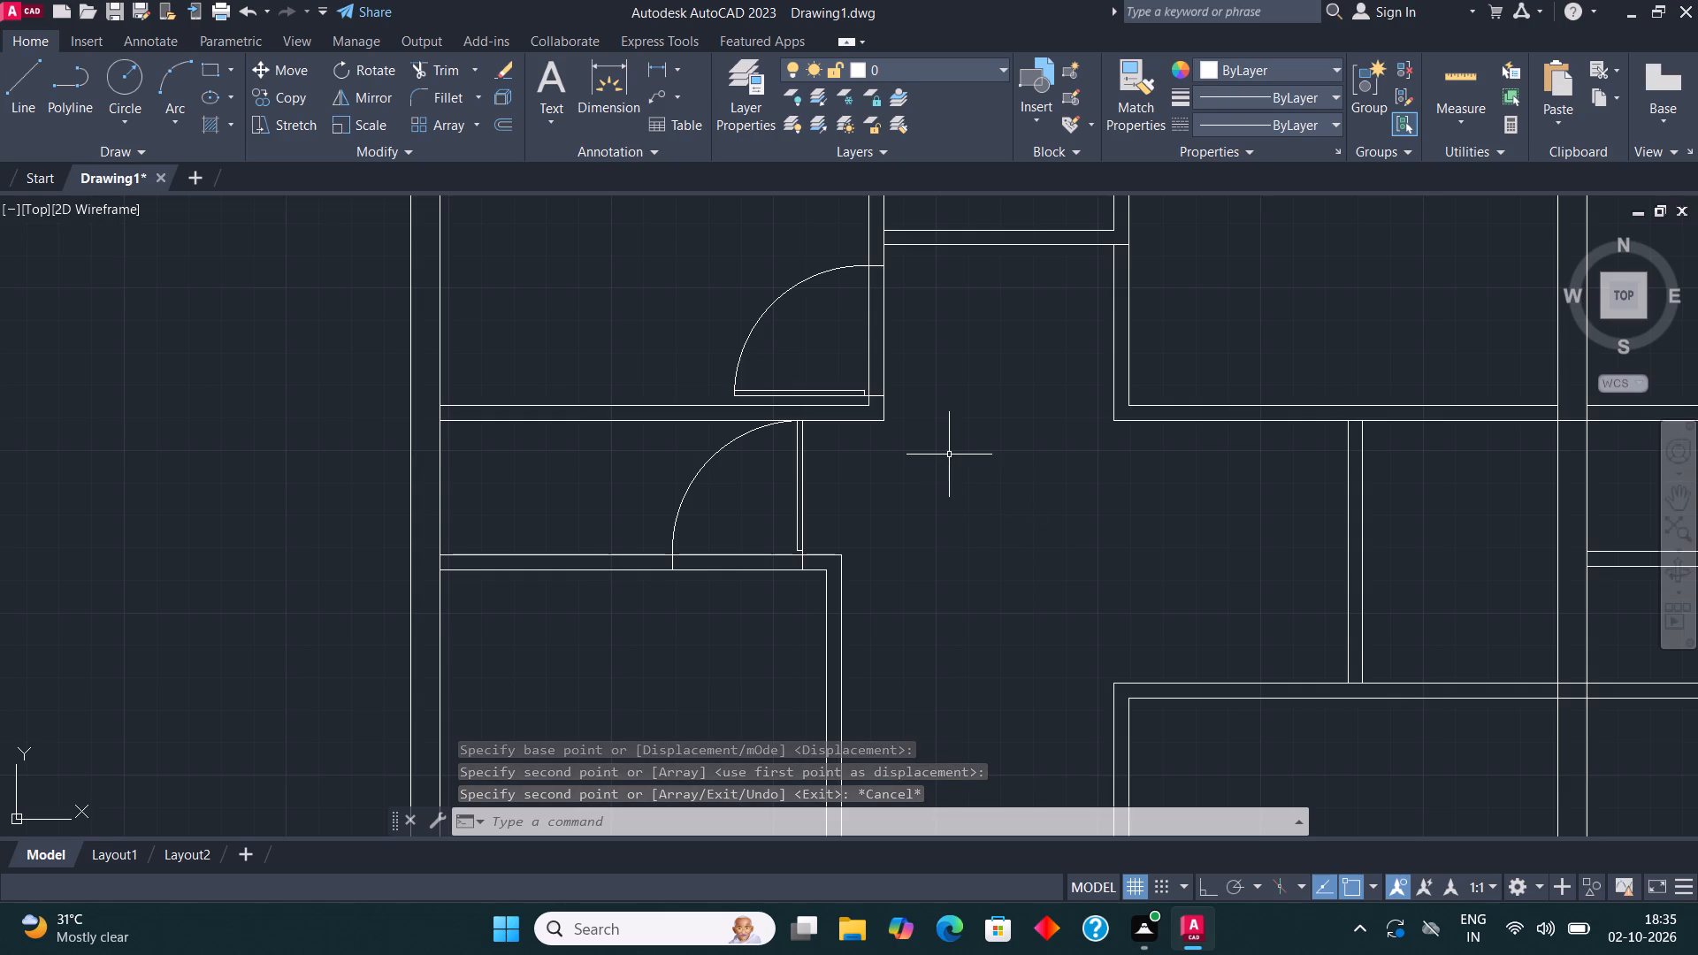
{"action": "middle_click_drag", "start_coordinate": [951, 455], "coordinate": [874, 341]}
{"action": "scroll", "coordinate": [897, 424], "scroll_direction": "down", "scroll_amount": 1}
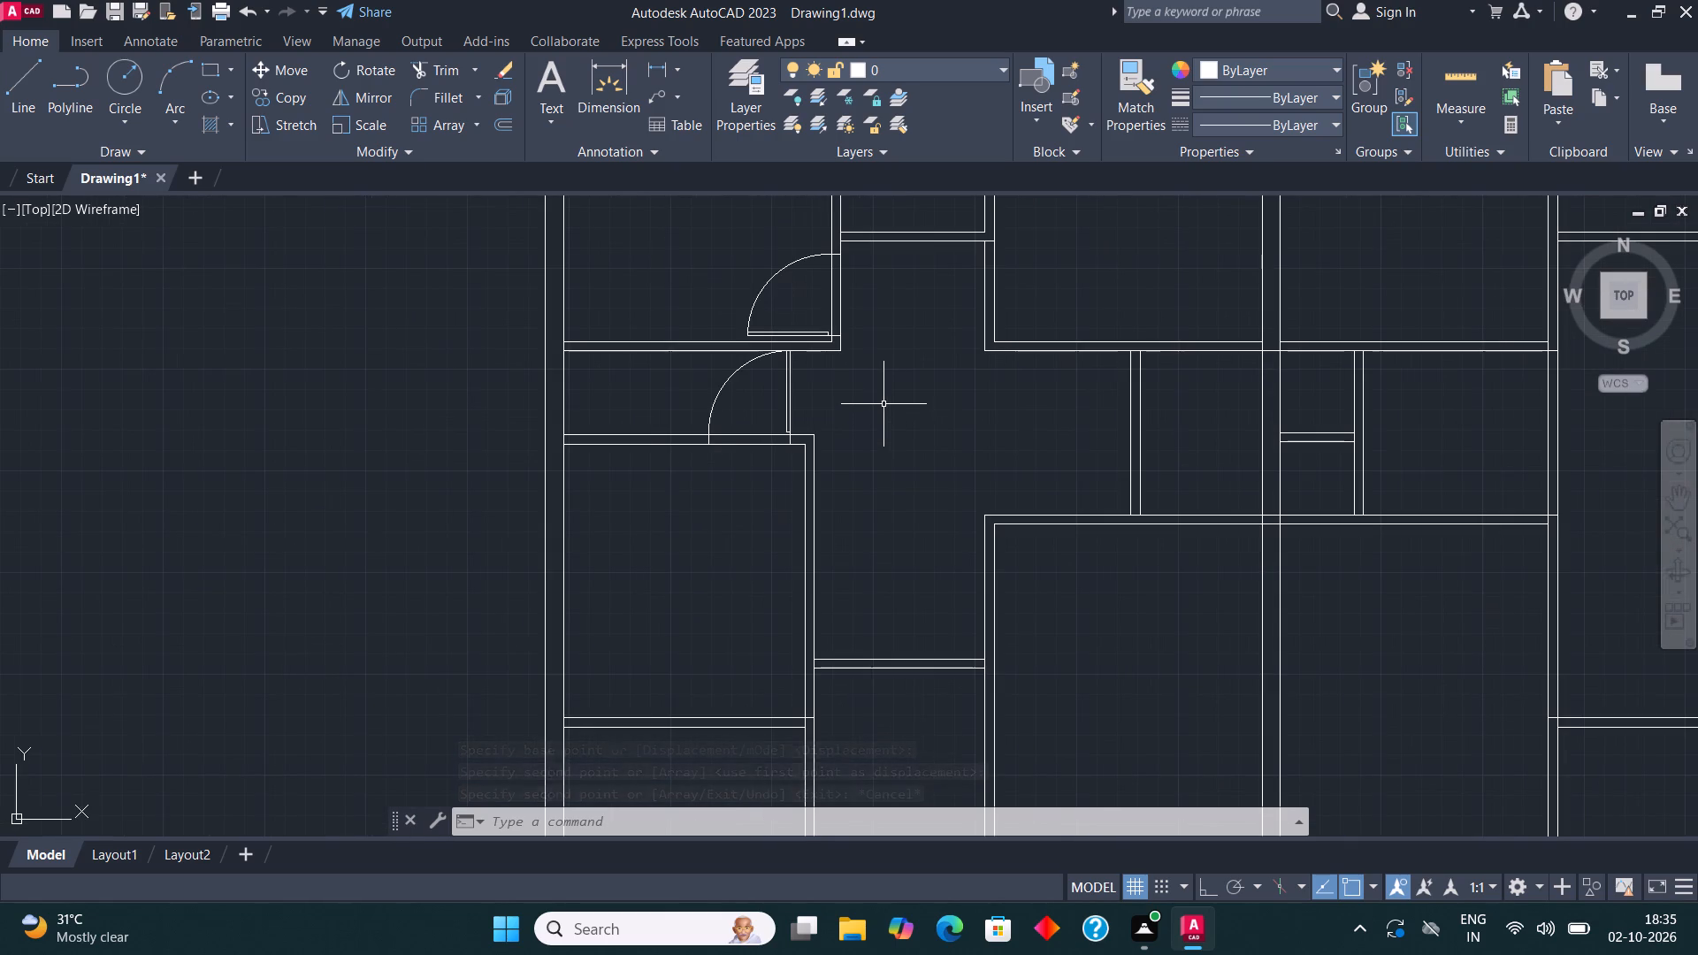
{"action": "middle_click_drag", "start_coordinate": [883, 404], "coordinate": [890, 402]}
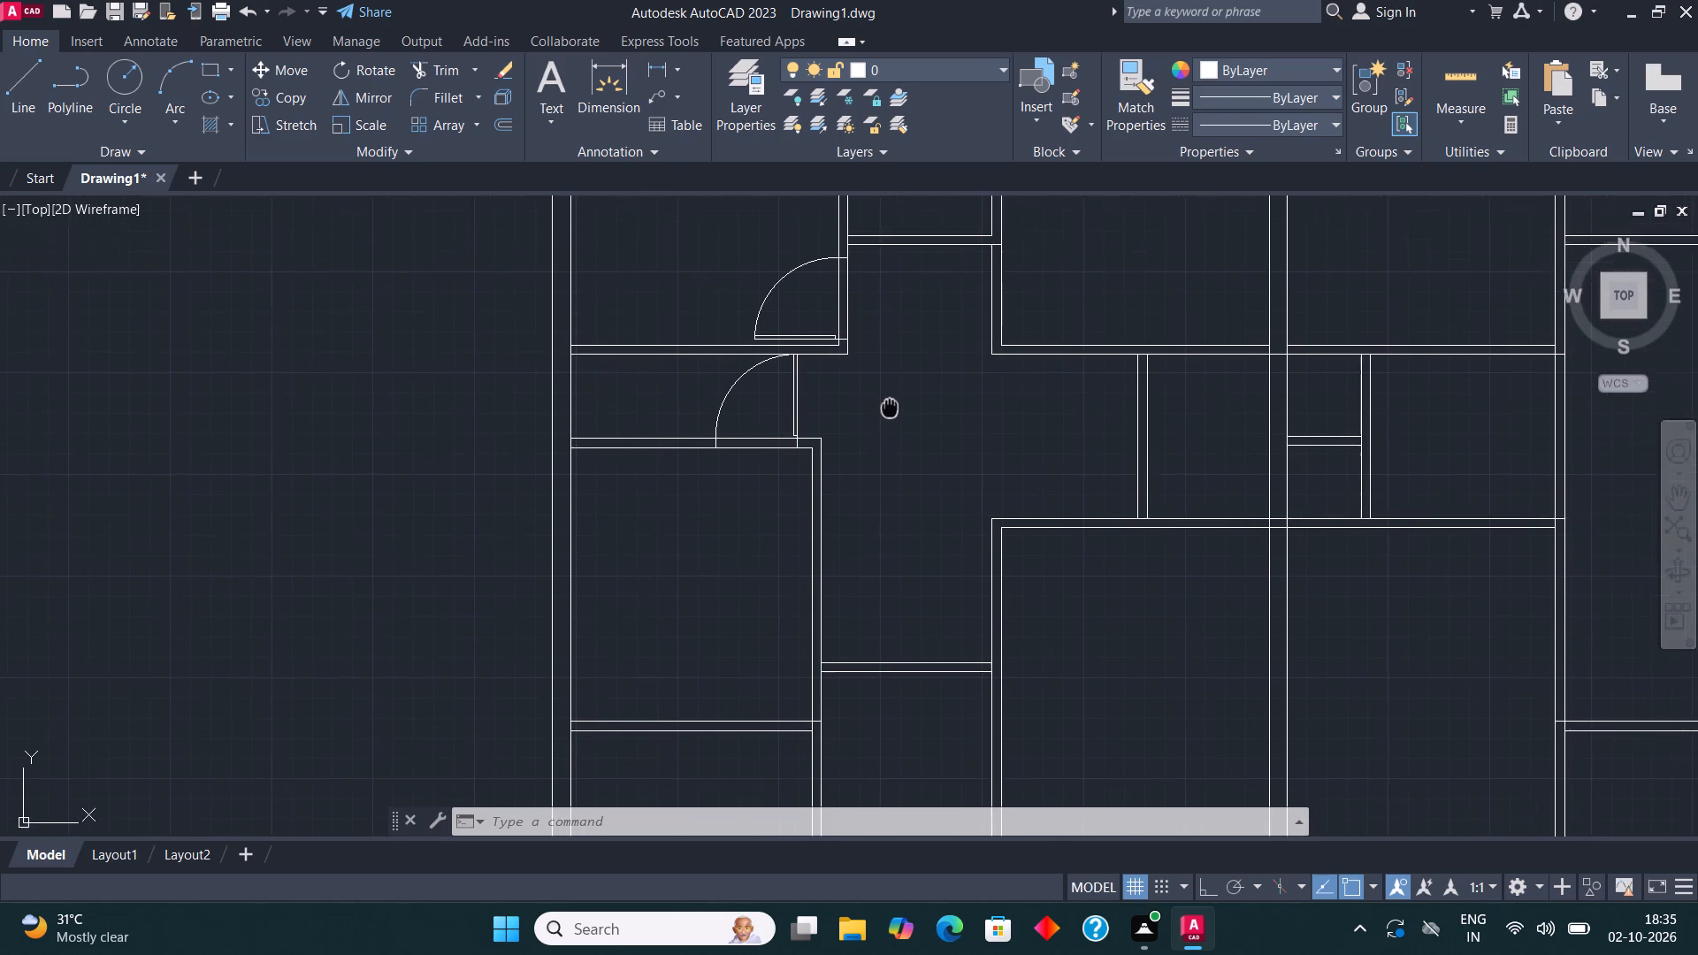
{"action": "middle_click_drag", "start_coordinate": [890, 402], "coordinate": [934, 363]}
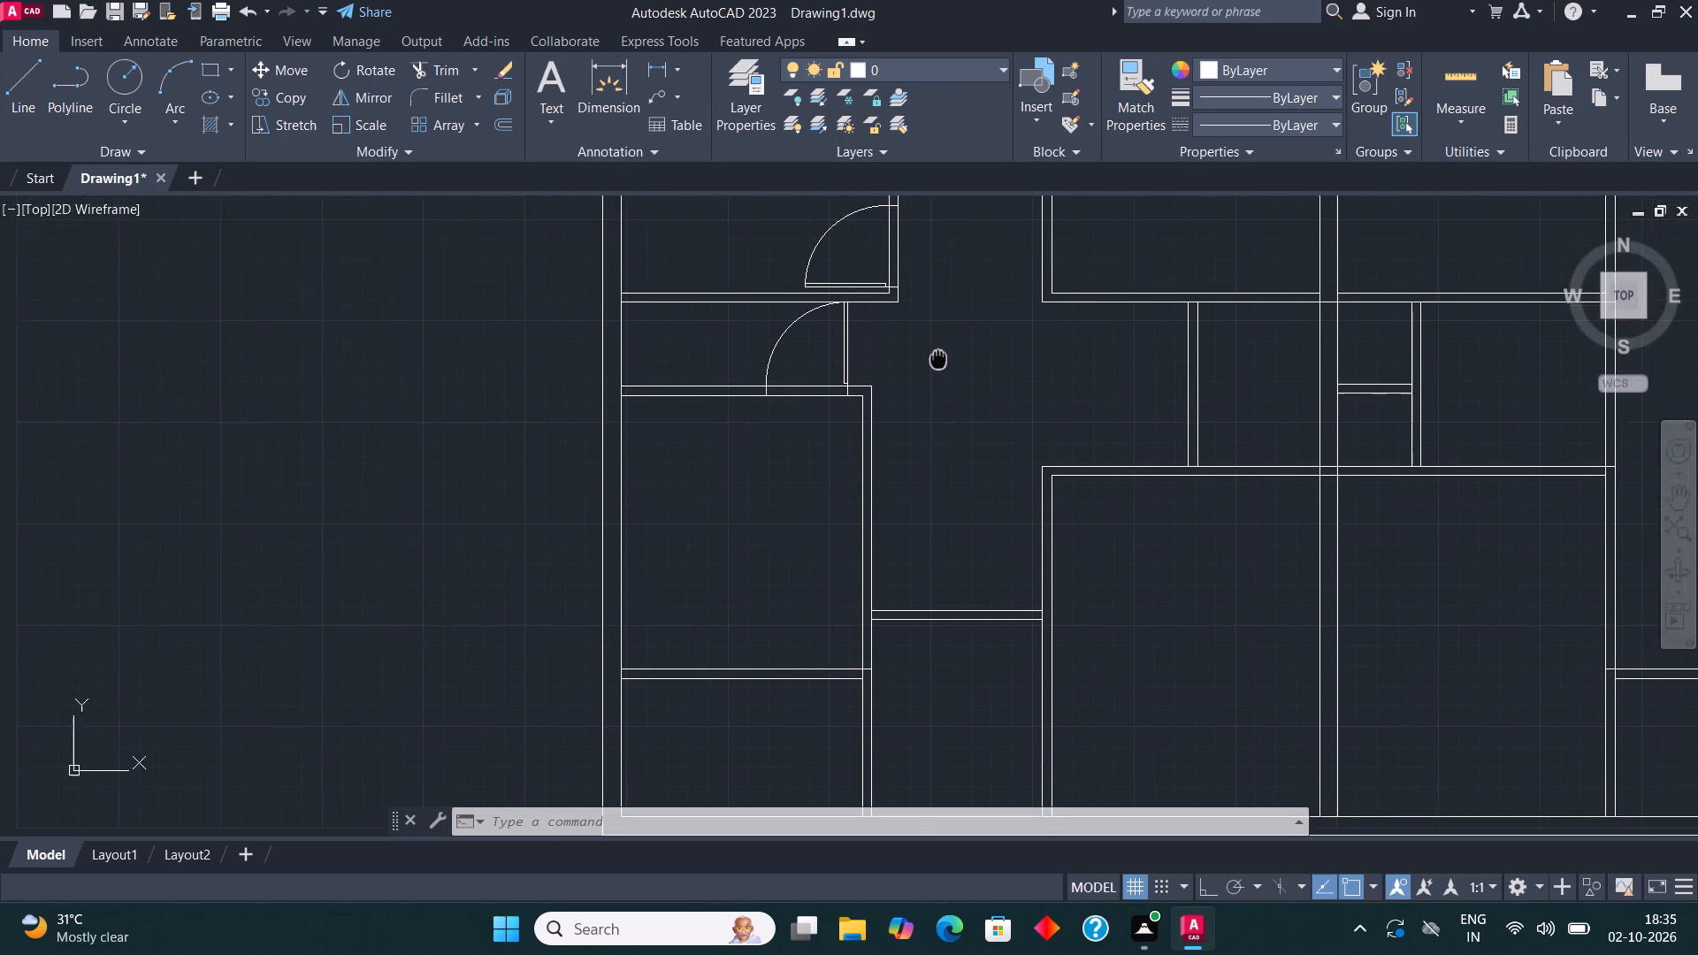
{"action": "middle_click_drag", "start_coordinate": [934, 363], "coordinate": [900, 535]}
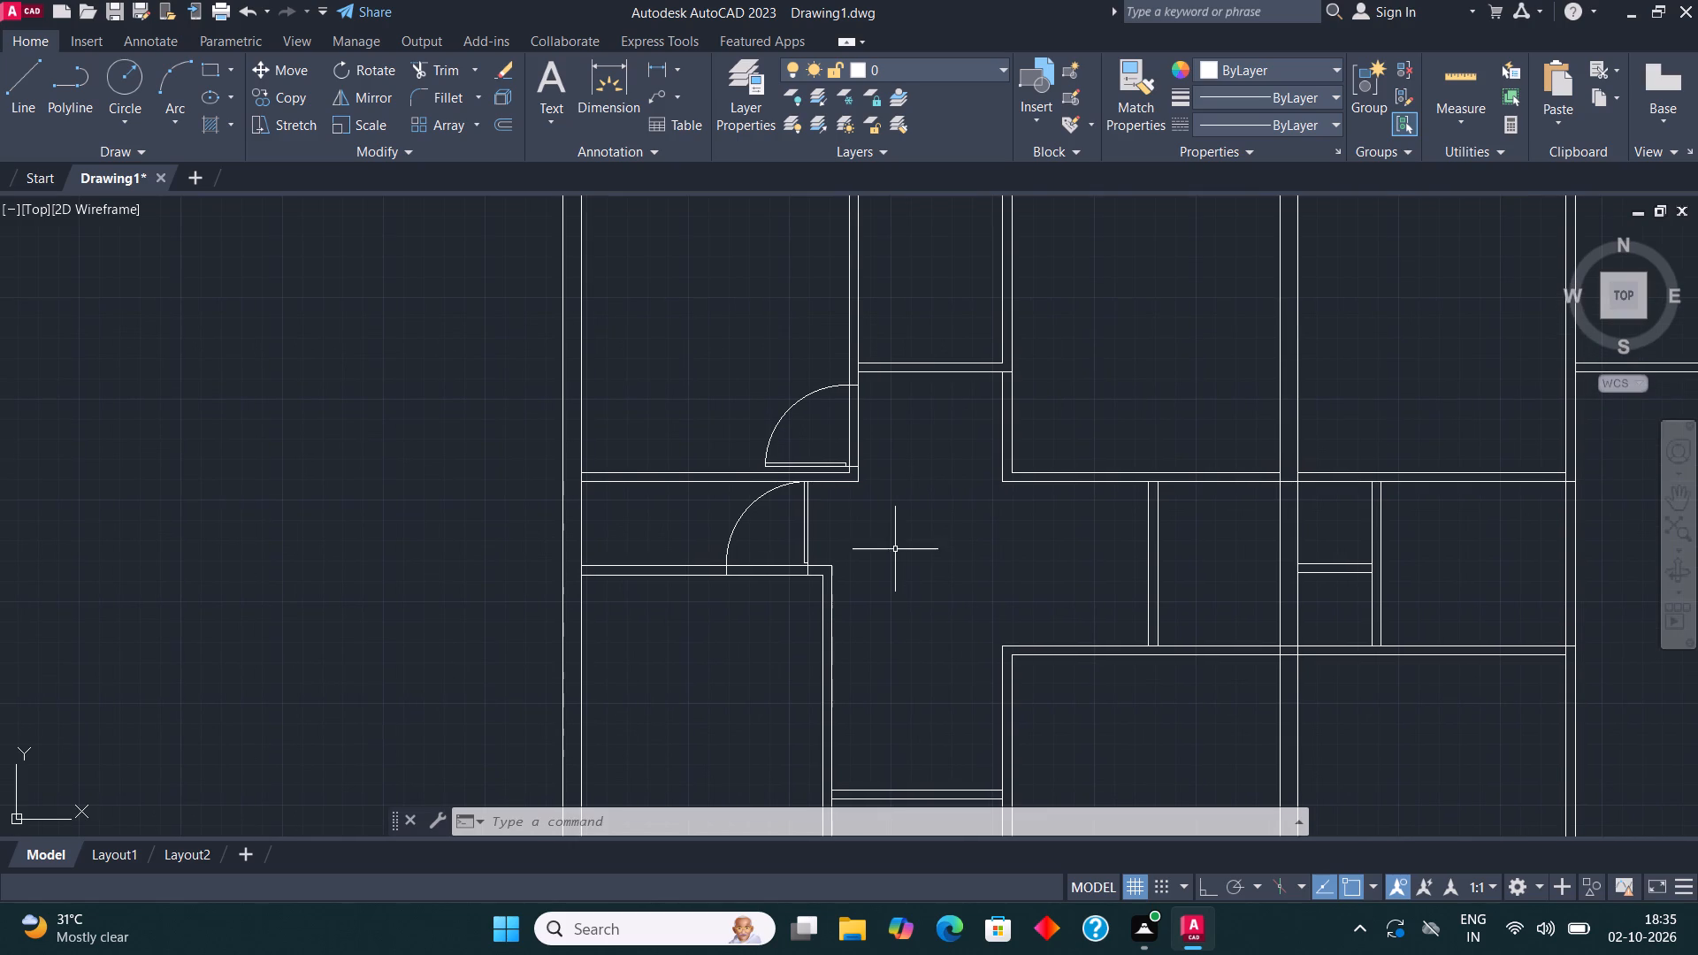
{"action": "middle_click_drag", "start_coordinate": [882, 548], "coordinate": [869, 548]}
{"action": "middle_click_drag", "start_coordinate": [869, 547], "coordinate": [853, 592]}
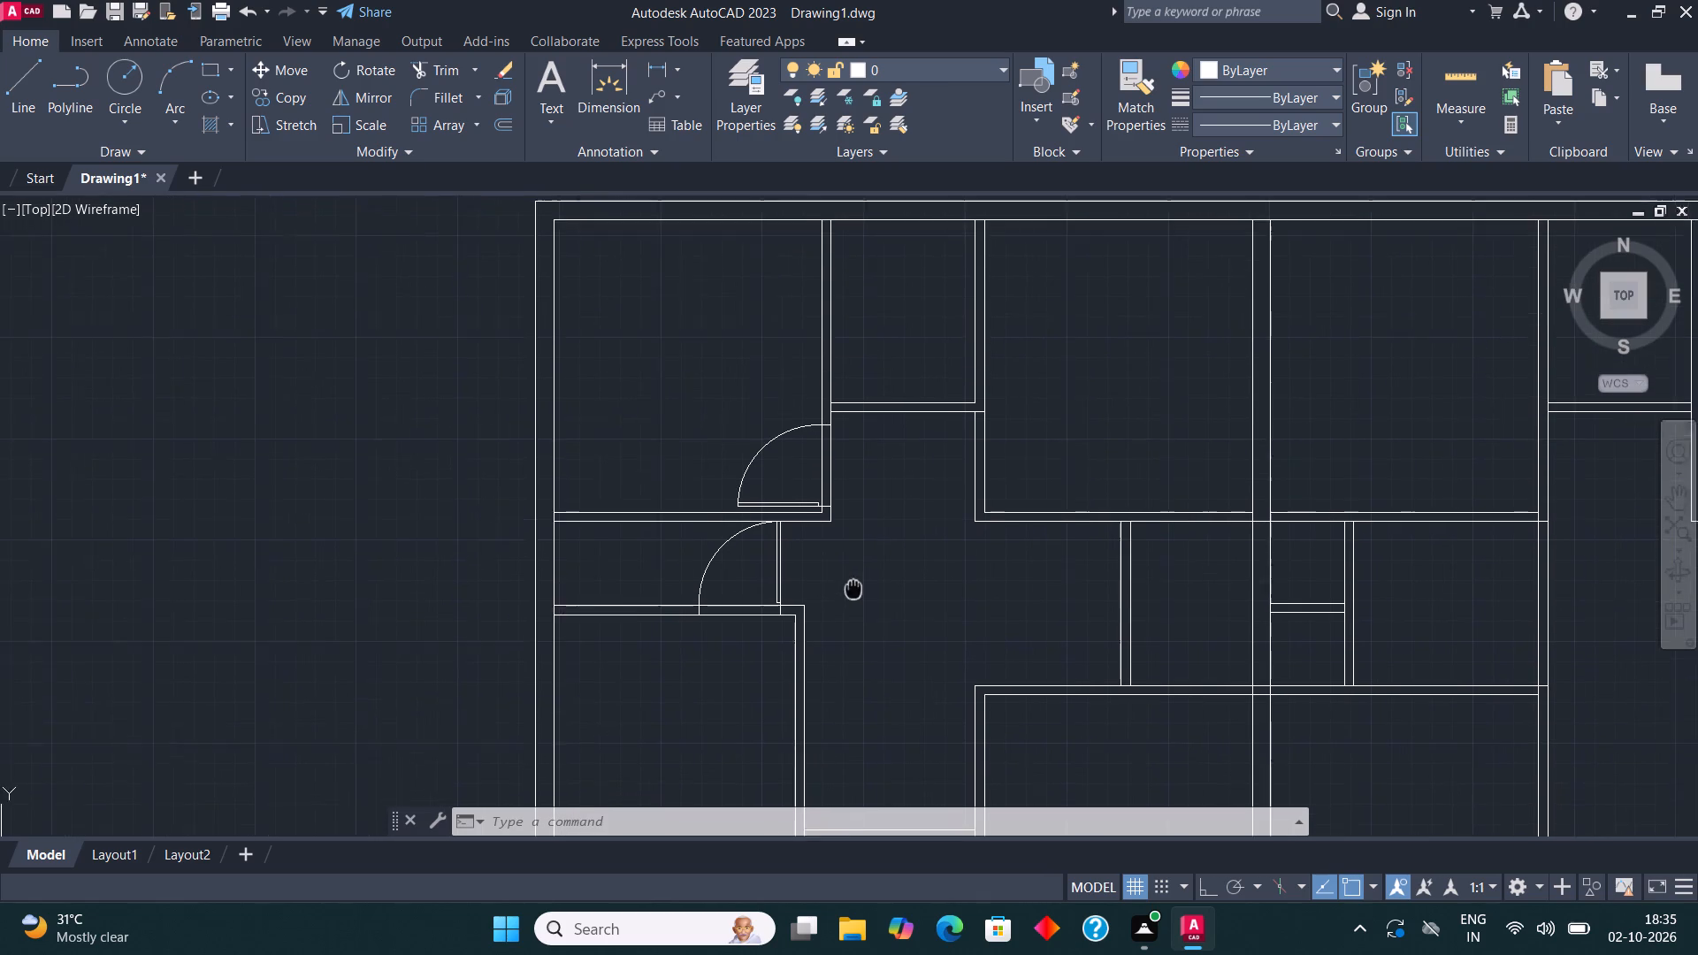
{"action": "middle_click_drag", "start_coordinate": [853, 592], "coordinate": [848, 604]}
{"action": "scroll", "coordinate": [890, 544], "scroll_direction": "down", "scroll_amount": 1}
{"action": "middle_click_drag", "start_coordinate": [964, 648], "coordinate": [960, 475]}
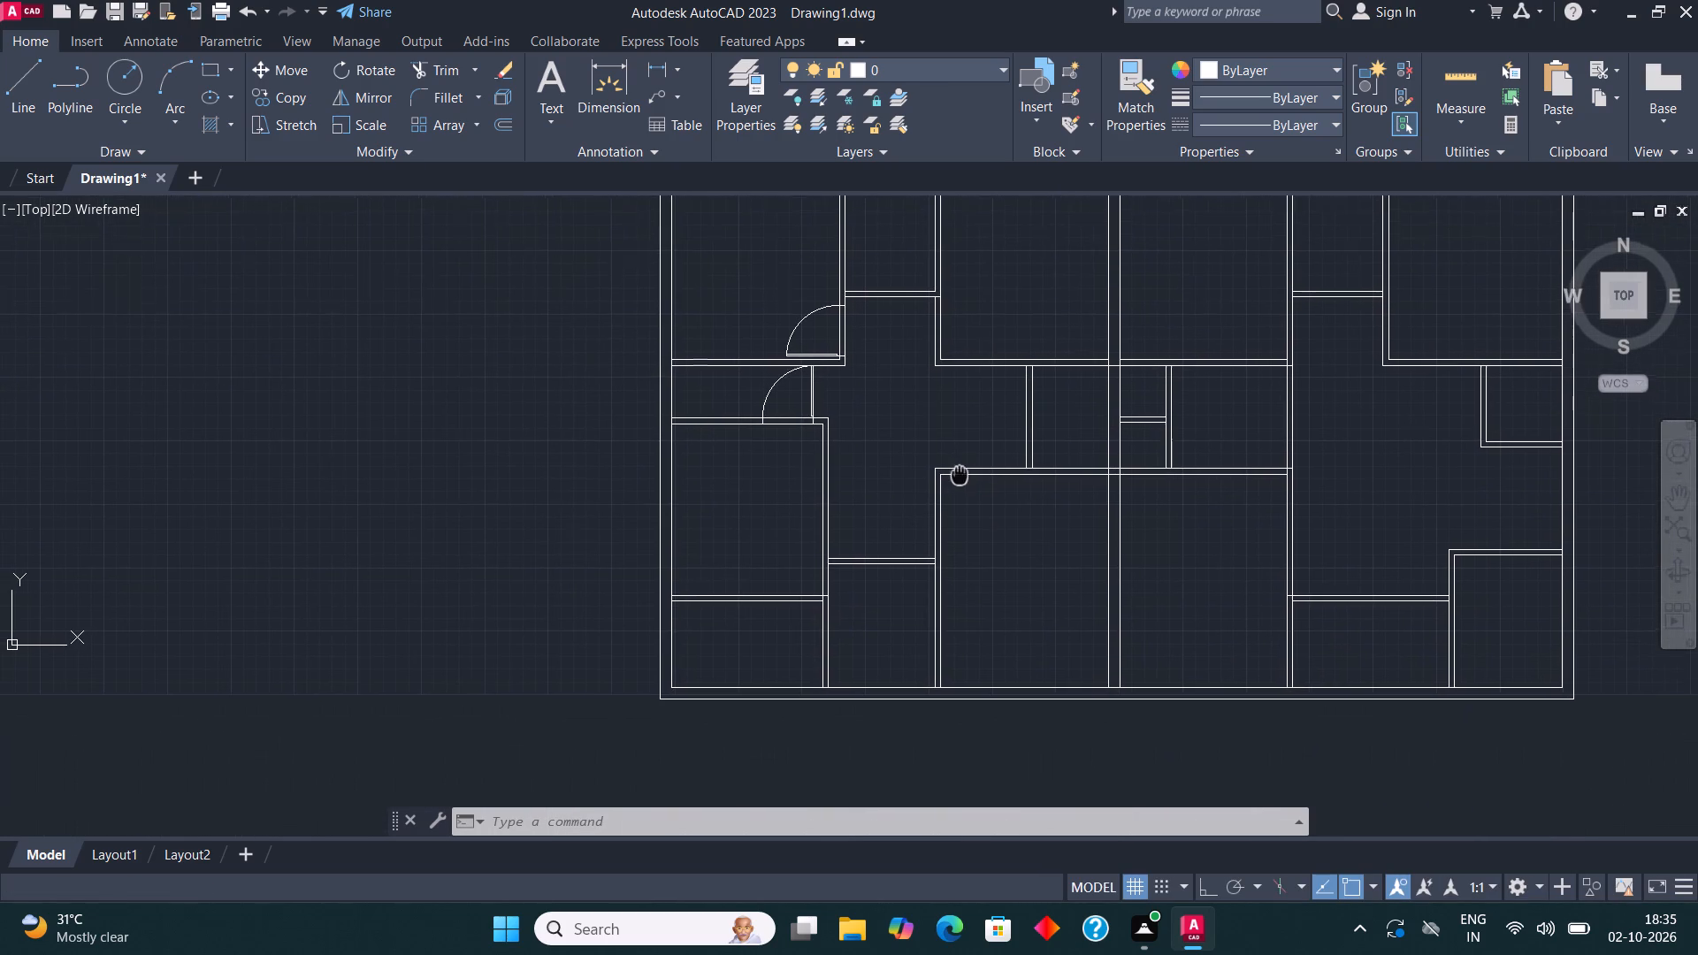
{"action": "middle_click_drag", "start_coordinate": [960, 475], "coordinate": [929, 650]}
{"action": "middle_click_drag", "start_coordinate": [859, 613], "coordinate": [849, 674]}
{"action": "scroll", "coordinate": [821, 667], "scroll_direction": "up", "scroll_amount": 2}
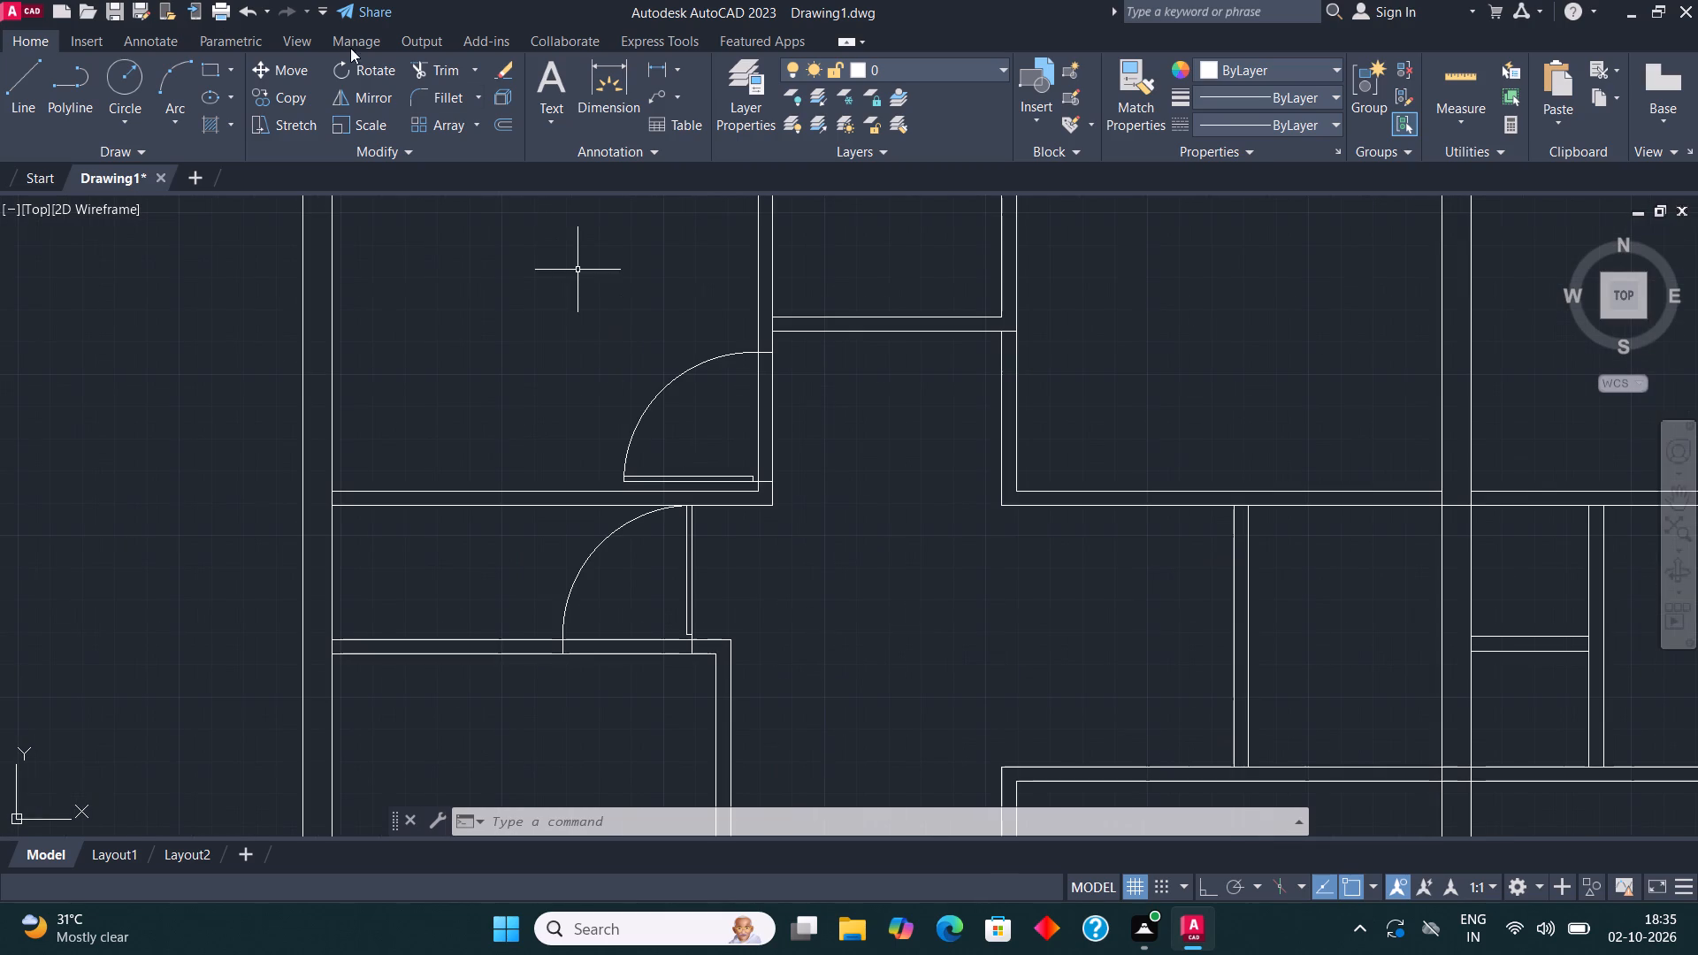
Draw the outer wall line from the top-left room's bottom-right outer corner down and across to the small room's lower wall.
{"action": "left_click", "coordinate": [48, 78]}
{"action": "left_click", "coordinate": [19, 69]}
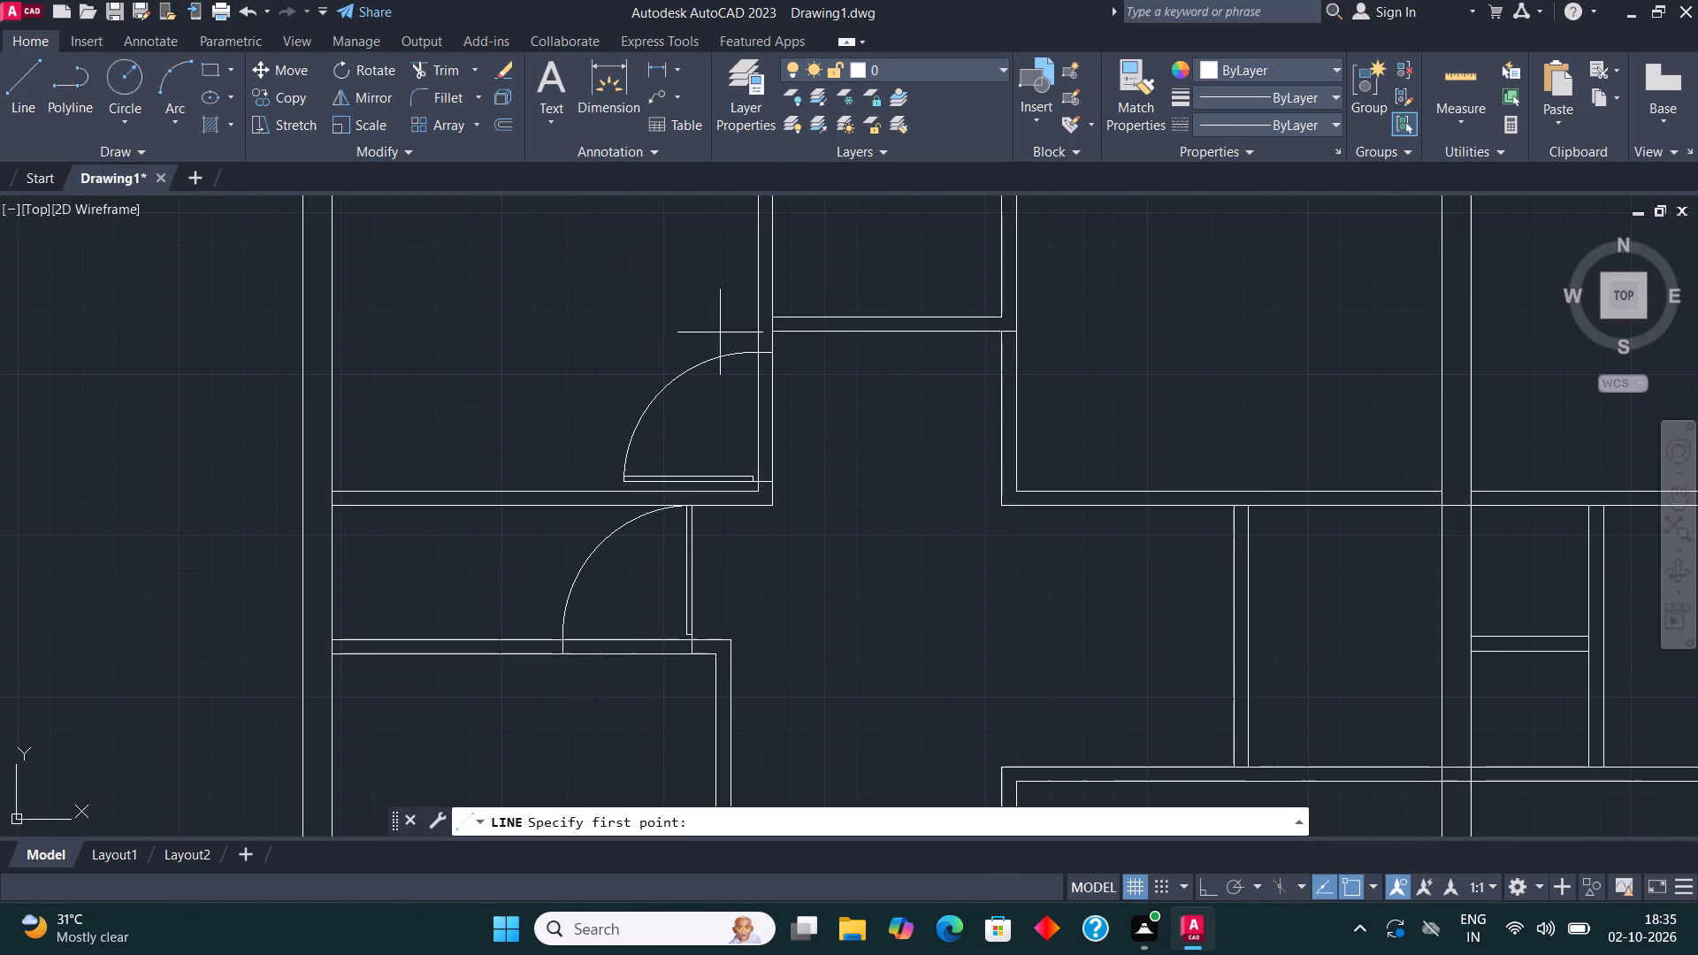
{"action": "left_click", "coordinate": [779, 508]}
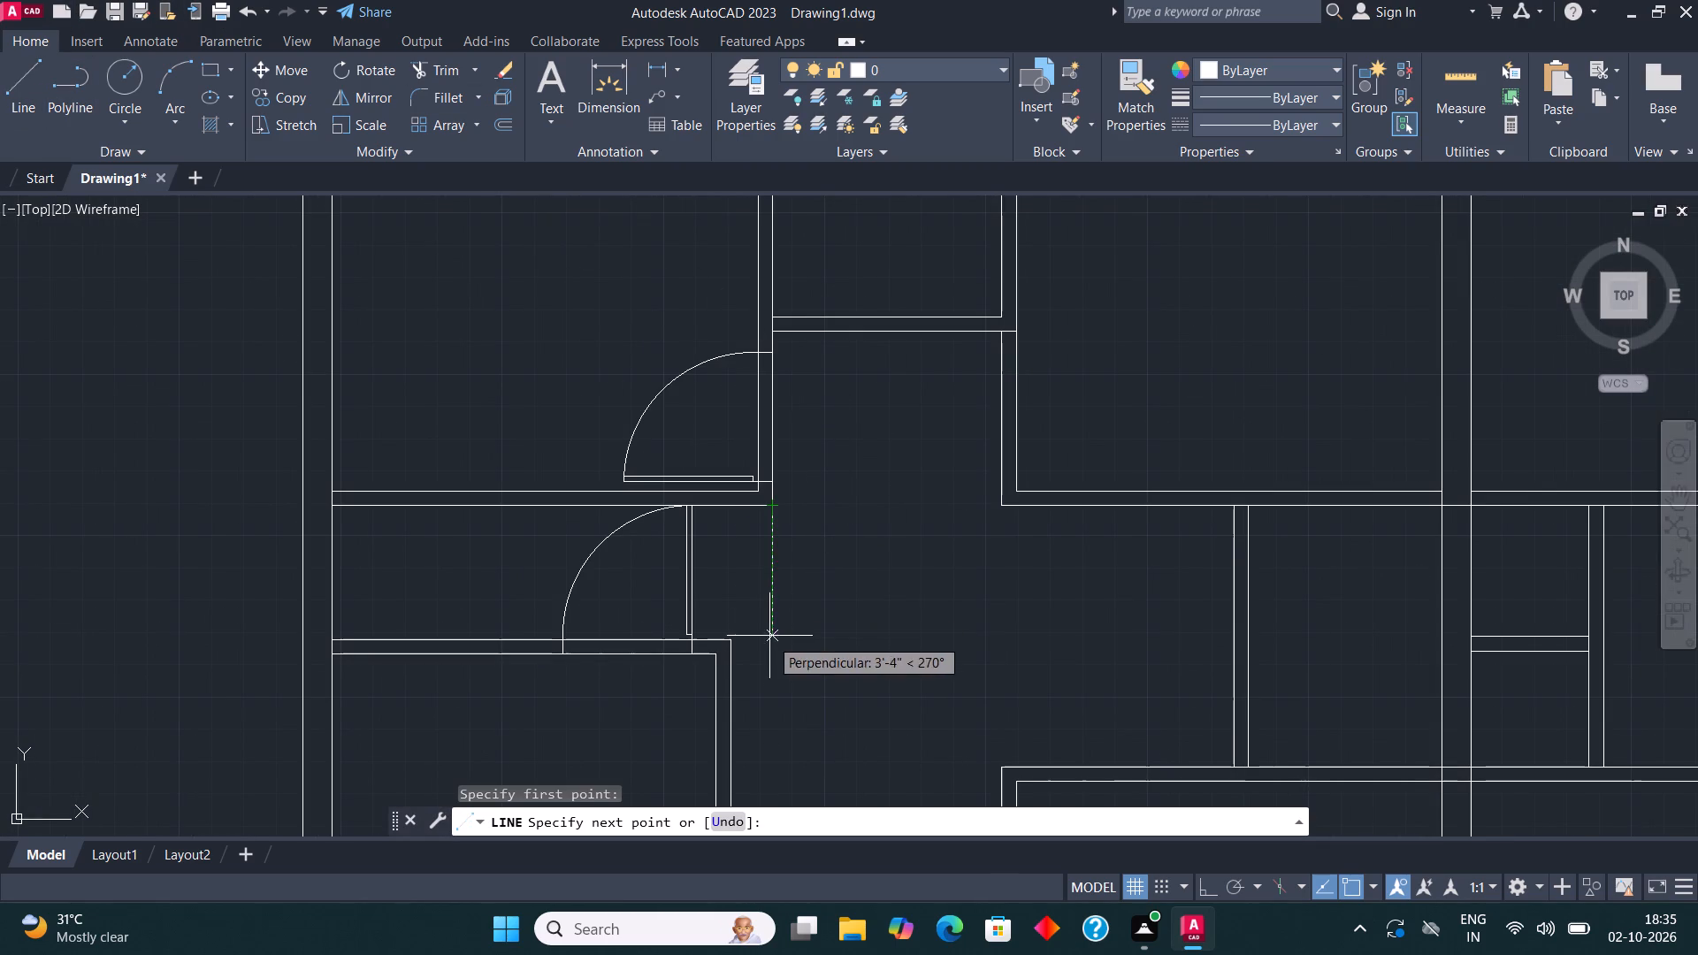
{"action": "left_click", "coordinate": [769, 652]}
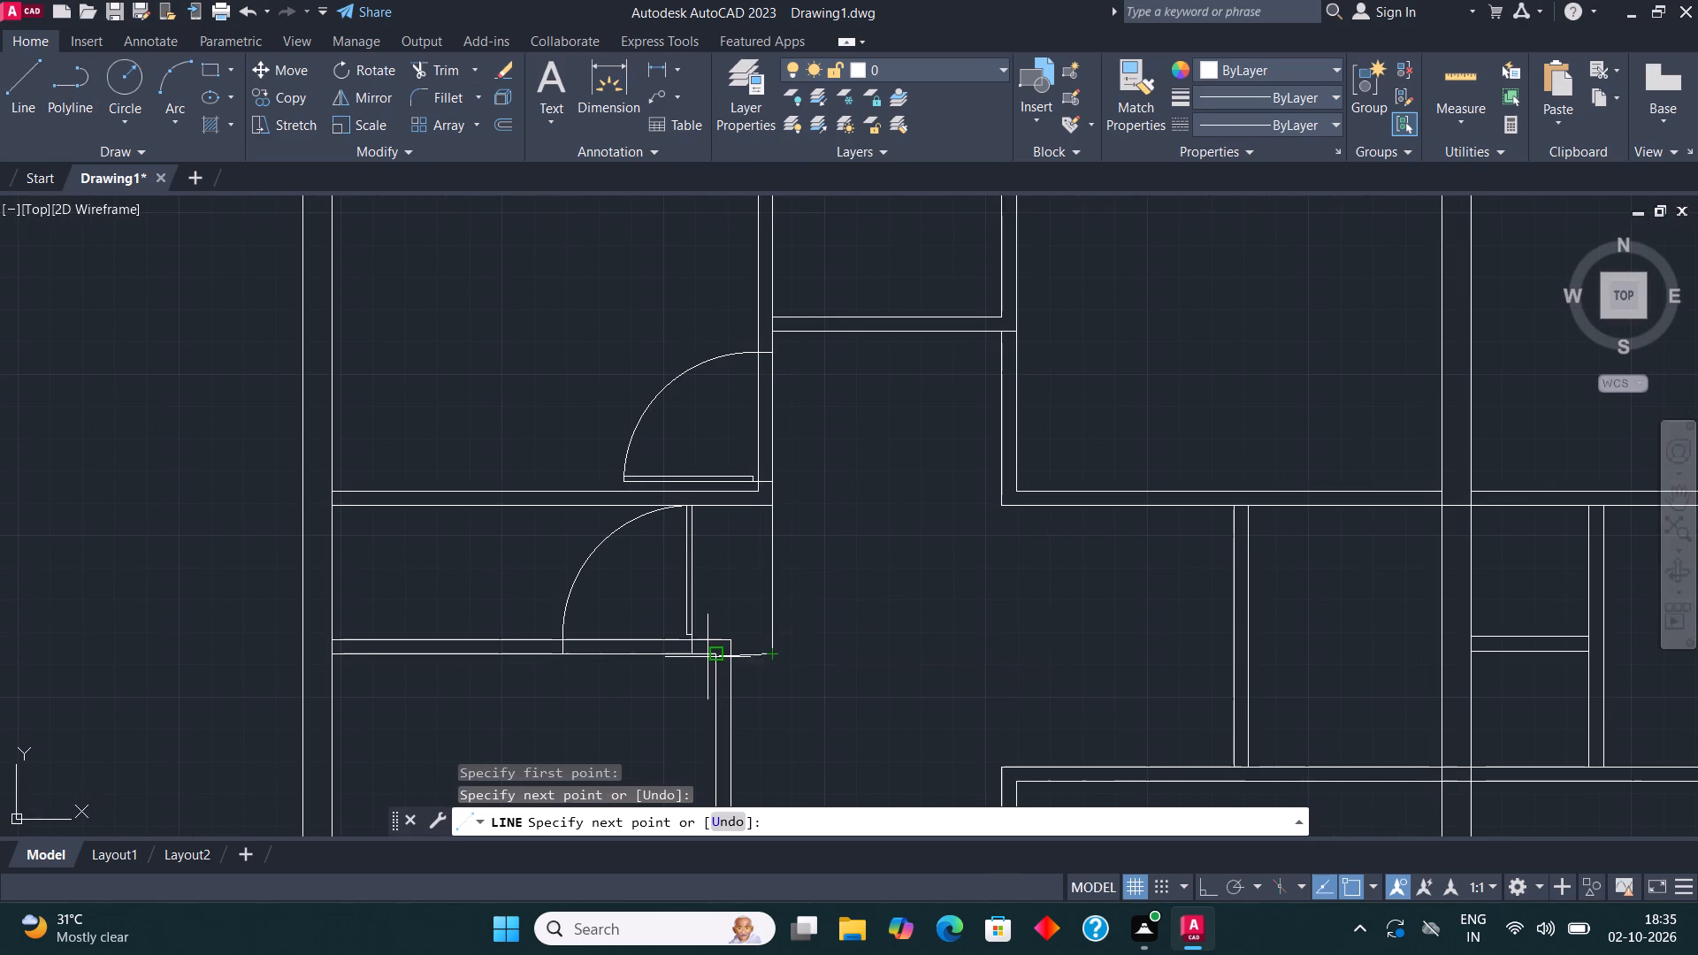
{"action": "left_click", "coordinate": [706, 657]}
Draw the matching inner wall line 3'-10" down from the top-left room's inner corner, then across to the vertical wall below.
{"action": "left_click", "coordinate": [31, 85]}
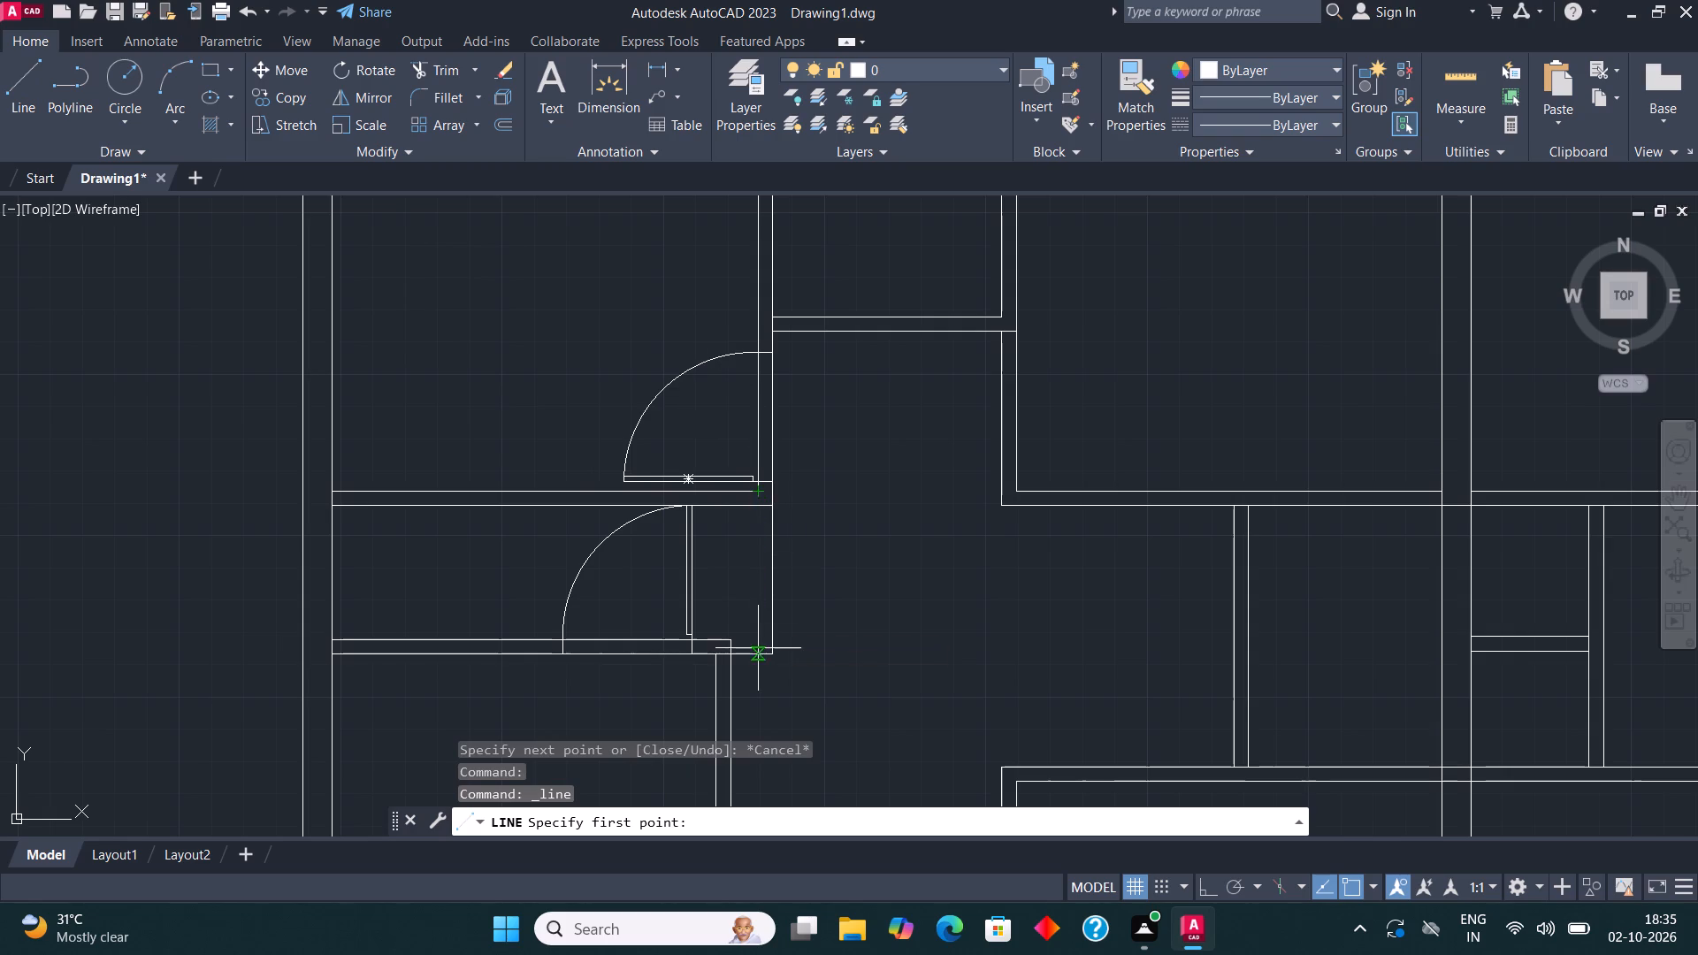
{"action": "scroll", "coordinate": [754, 648], "scroll_direction": "up", "scroll_amount": 1}
{"action": "left_click", "coordinate": [753, 399]}
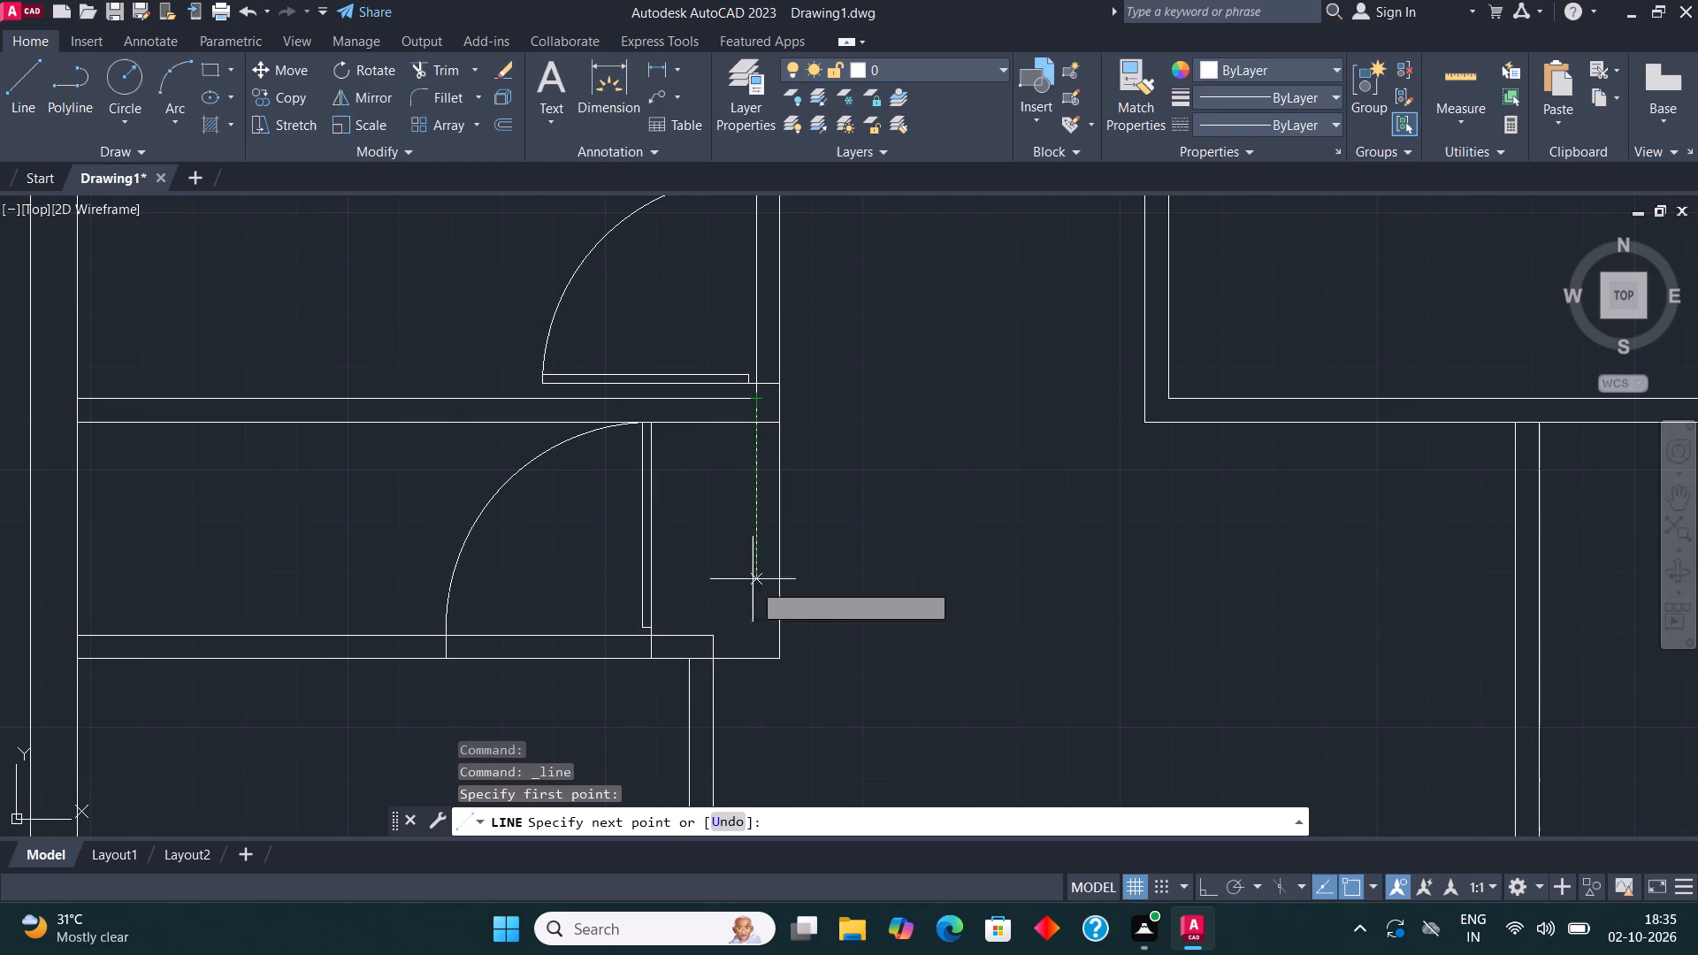
{"action": "left_click", "coordinate": [766, 638]}
{"action": "left_click", "coordinate": [717, 640]}
{"action": "key", "text": "Escape"}
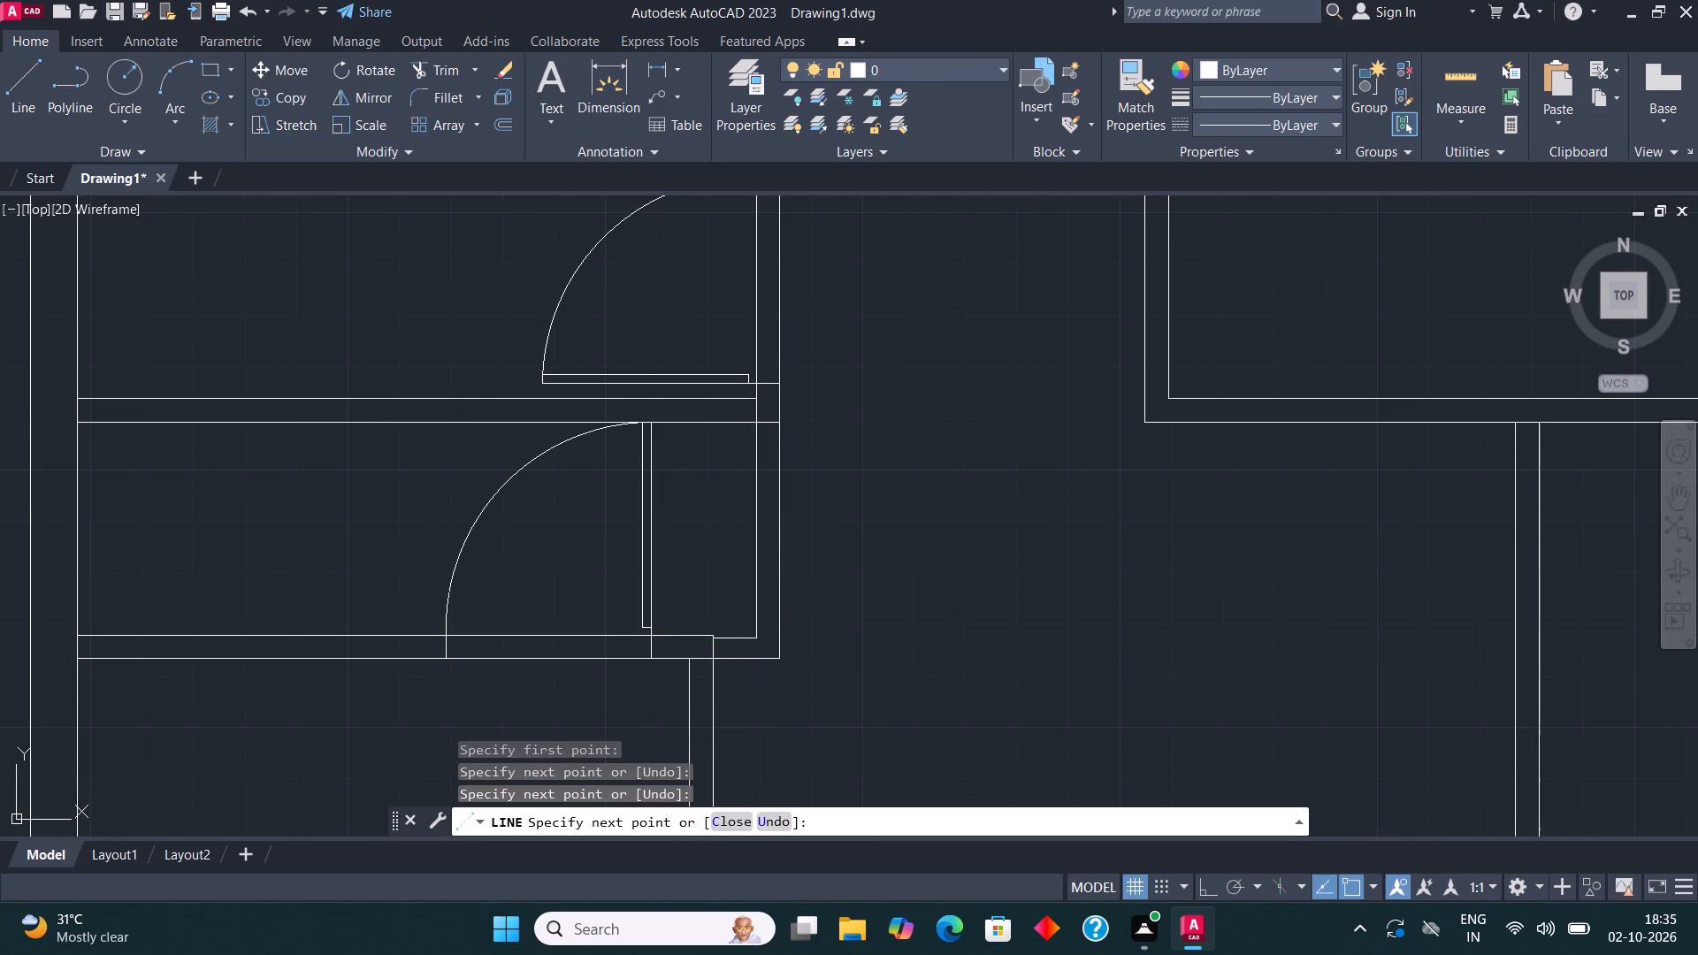
Scale the small room's door block down to about two-thirds size, using the bottom of its hinge side as the base point.
{"action": "scroll", "coordinate": [868, 405], "scroll_direction": "down", "scroll_amount": 2}
{"action": "middle_click_drag", "start_coordinate": [864, 401], "coordinate": [769, 271]}
{"action": "scroll", "coordinate": [797, 455], "scroll_direction": "down", "scroll_amount": 1}
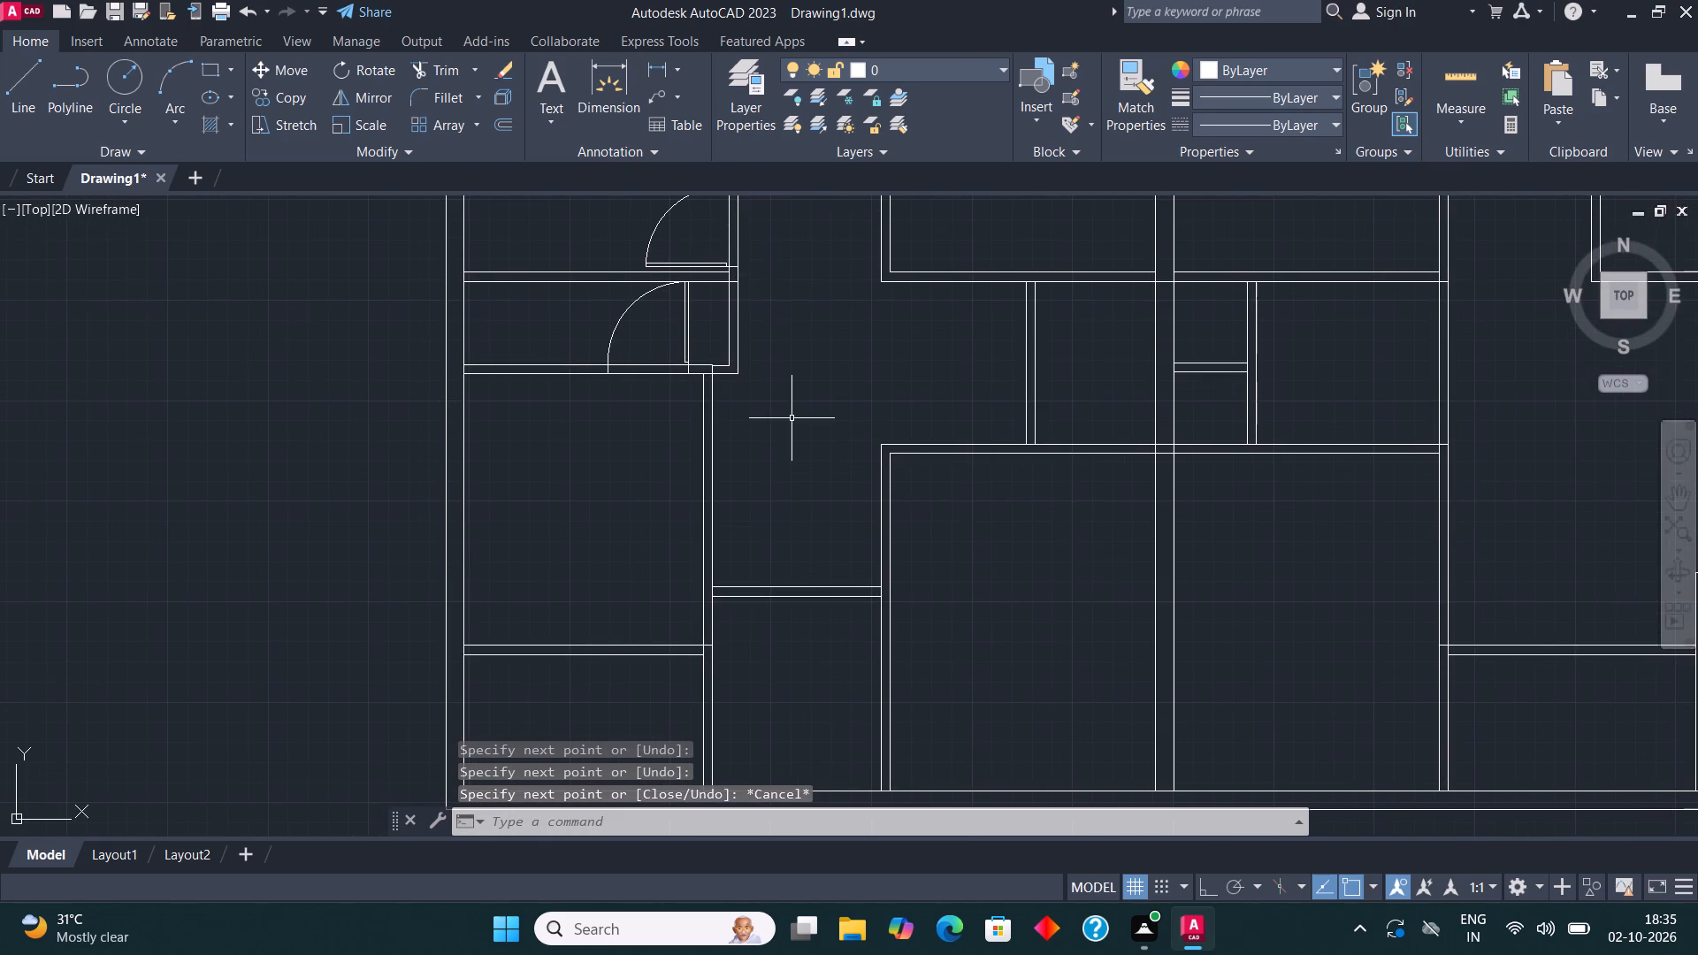
{"action": "middle_click_drag", "start_coordinate": [827, 474], "coordinate": [876, 525]}
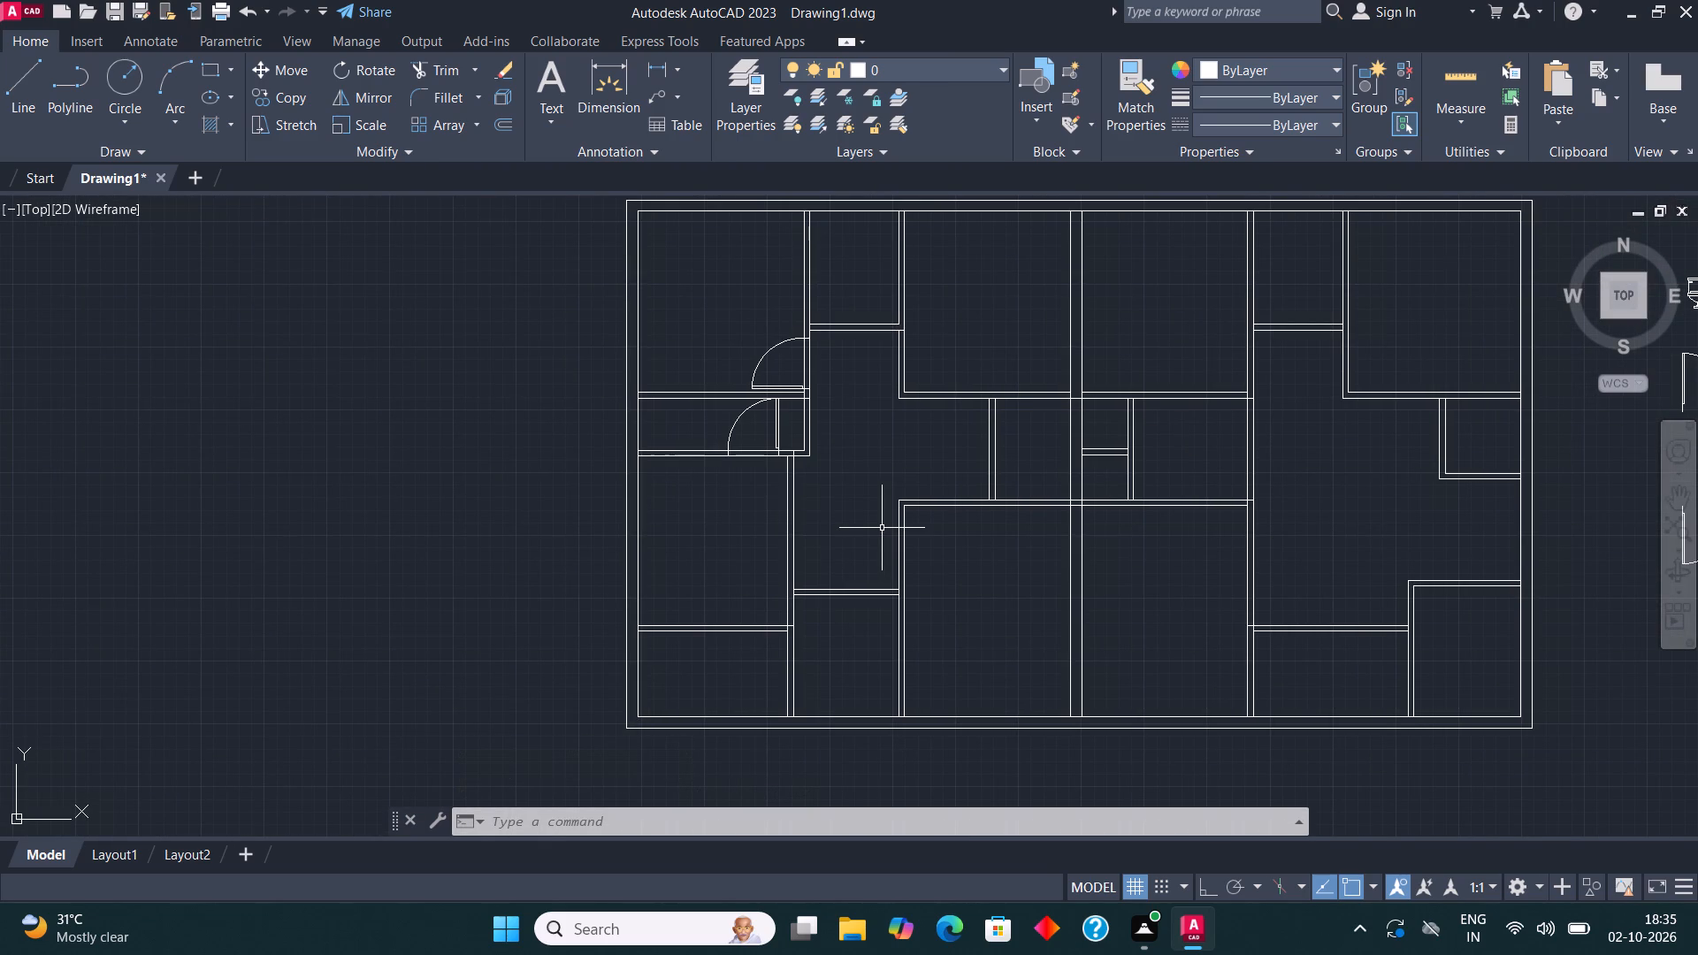
{"action": "middle_click_drag", "start_coordinate": [807, 497], "coordinate": [804, 562]}
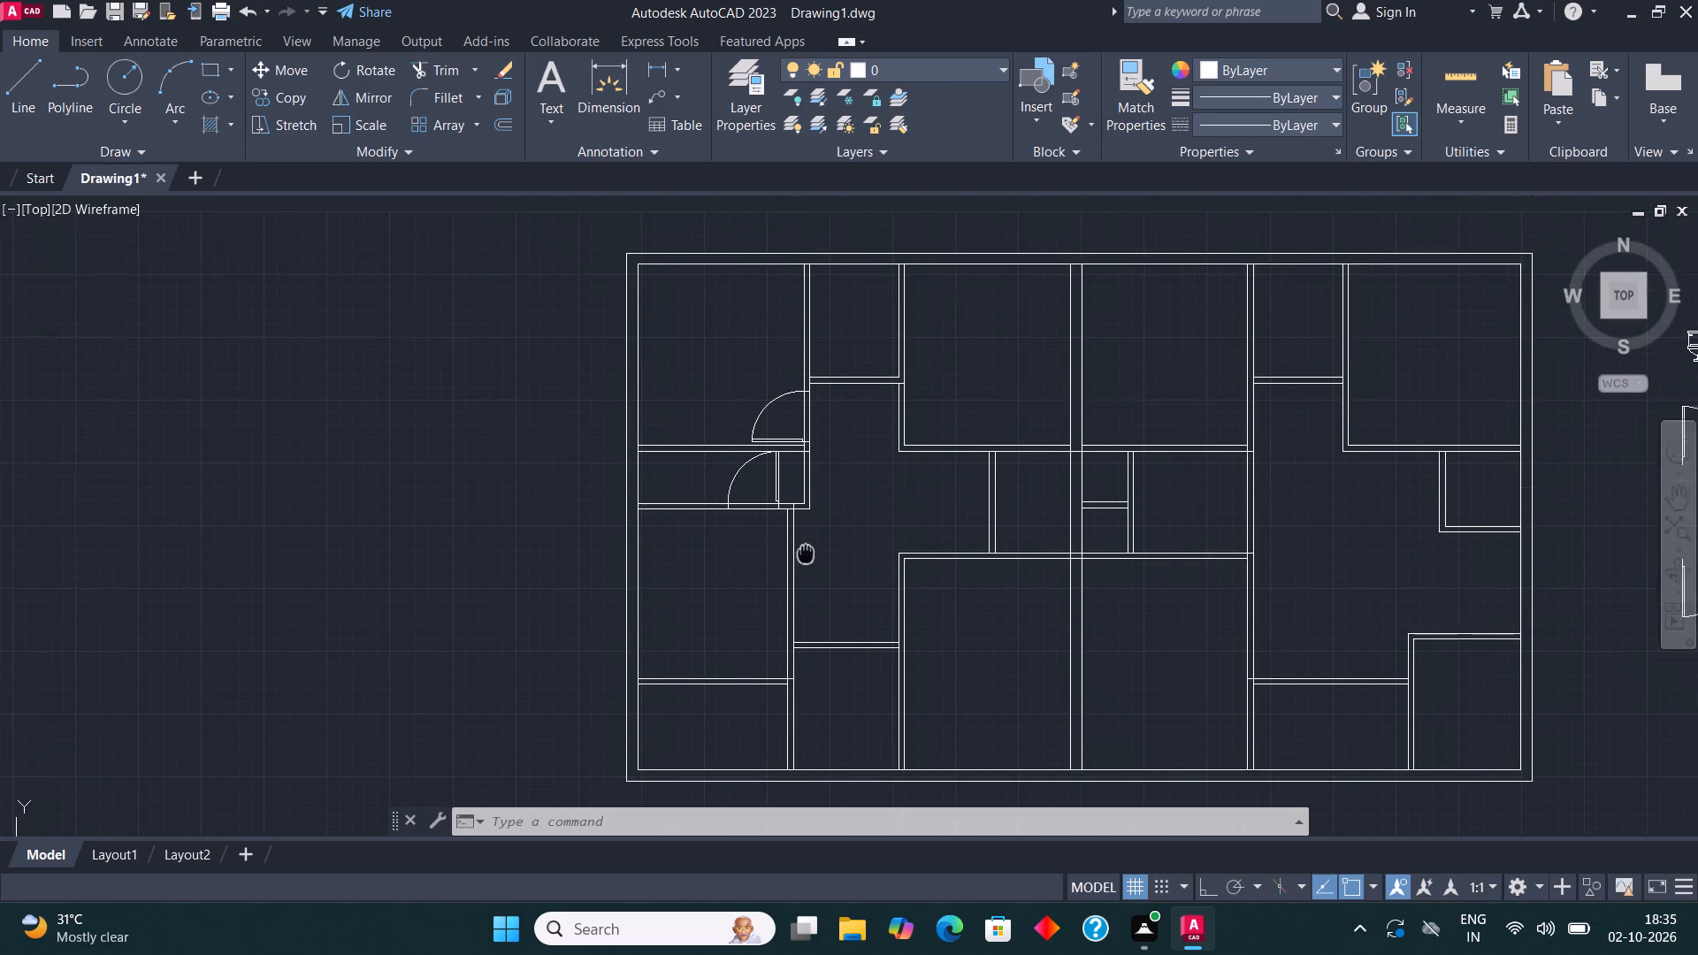
{"action": "middle_click_drag", "start_coordinate": [804, 562], "coordinate": [797, 576]}
{"action": "middle_click_drag", "start_coordinate": [755, 506], "coordinate": [789, 503]}
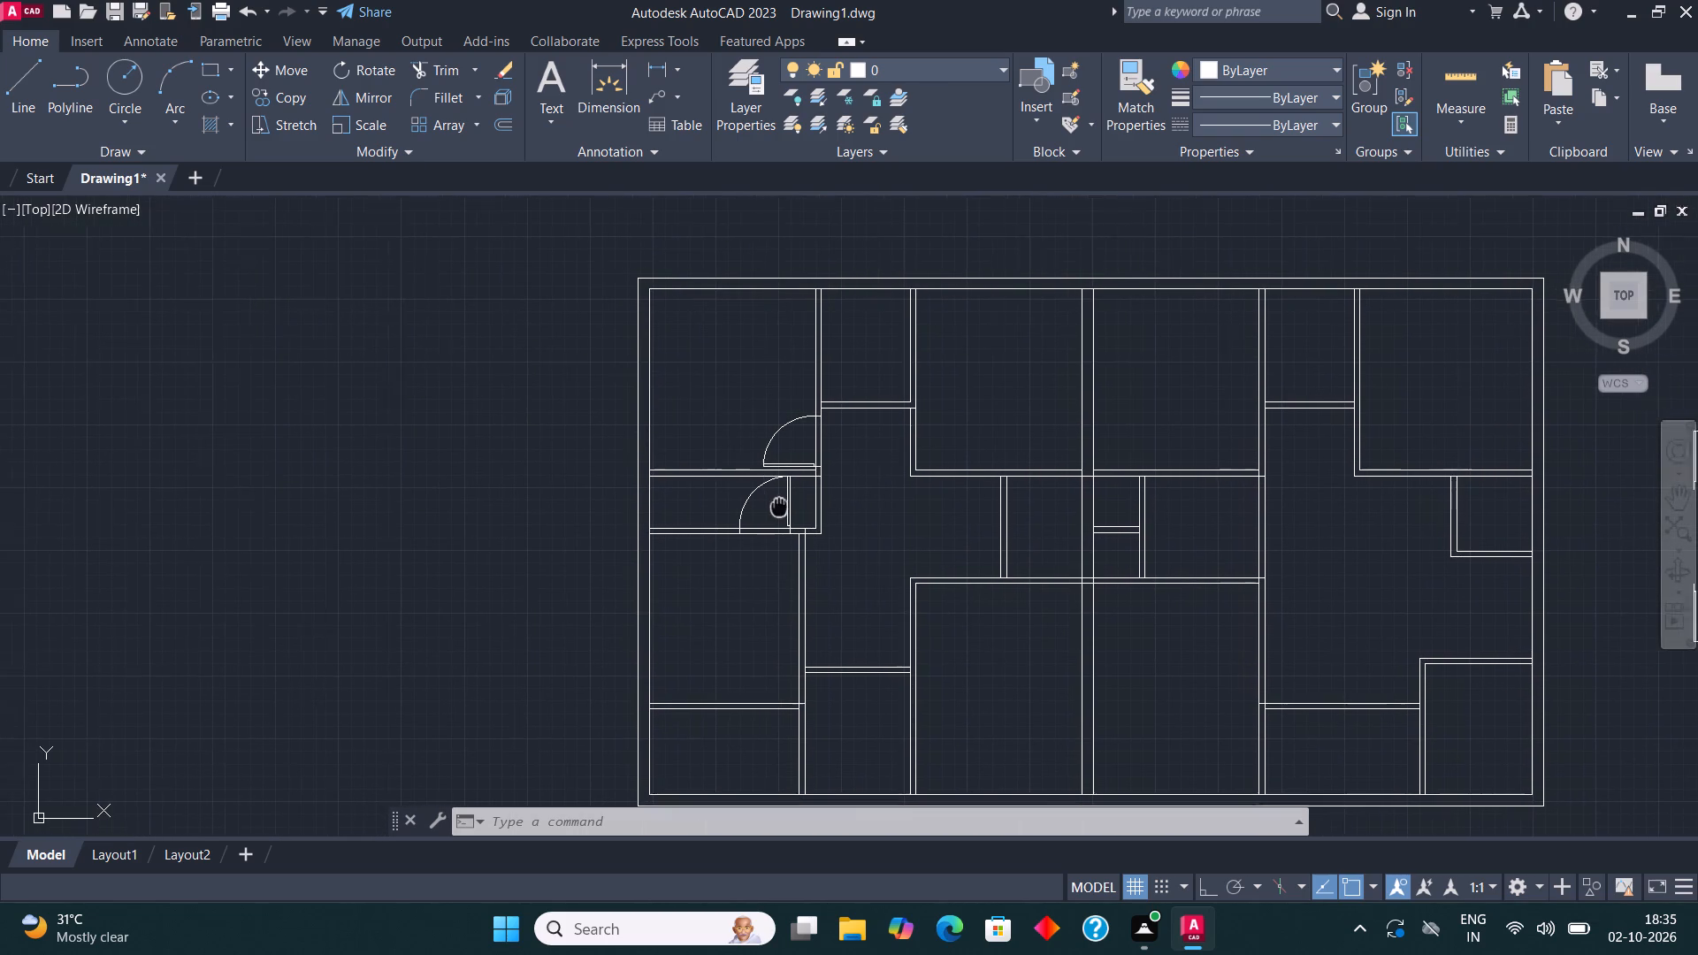
{"action": "middle_click_drag", "start_coordinate": [789, 503], "coordinate": [806, 490]}
{"action": "scroll", "coordinate": [788, 517], "scroll_direction": "up", "scroll_amount": 1}
{"action": "scroll", "coordinate": [858, 473], "scroll_direction": "up", "scroll_amount": 1}
{"action": "left_click", "coordinate": [809, 455]}
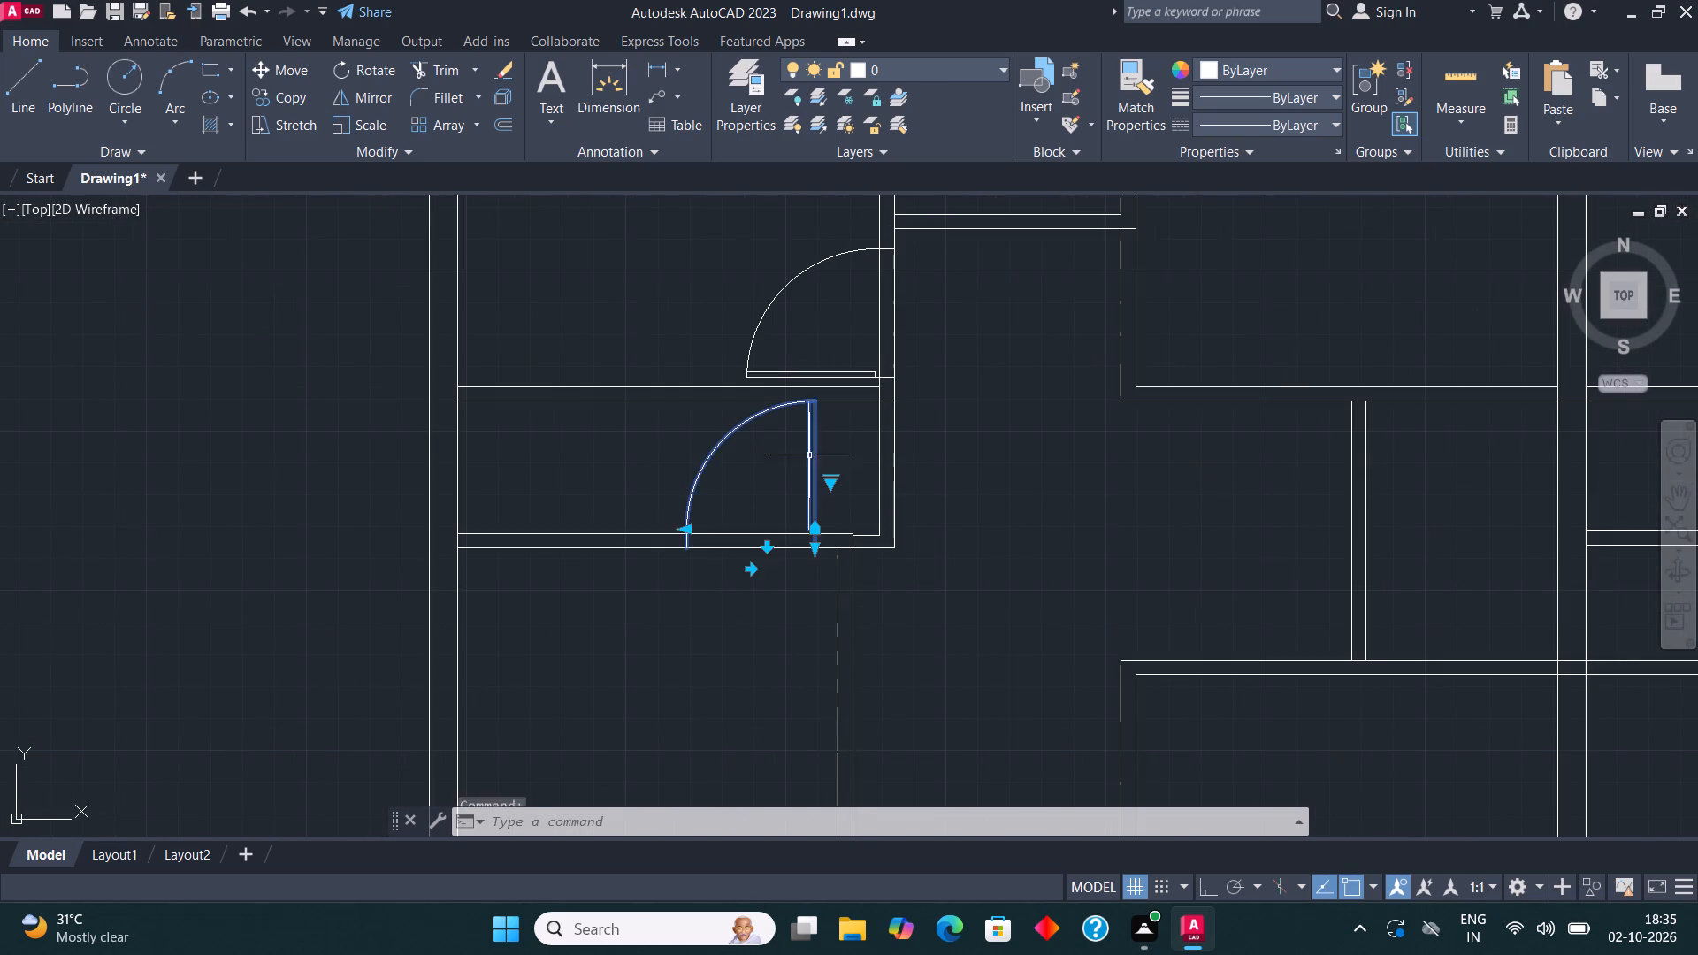
{"action": "scroll", "coordinate": [815, 462], "scroll_direction": "up", "scroll_amount": 2}
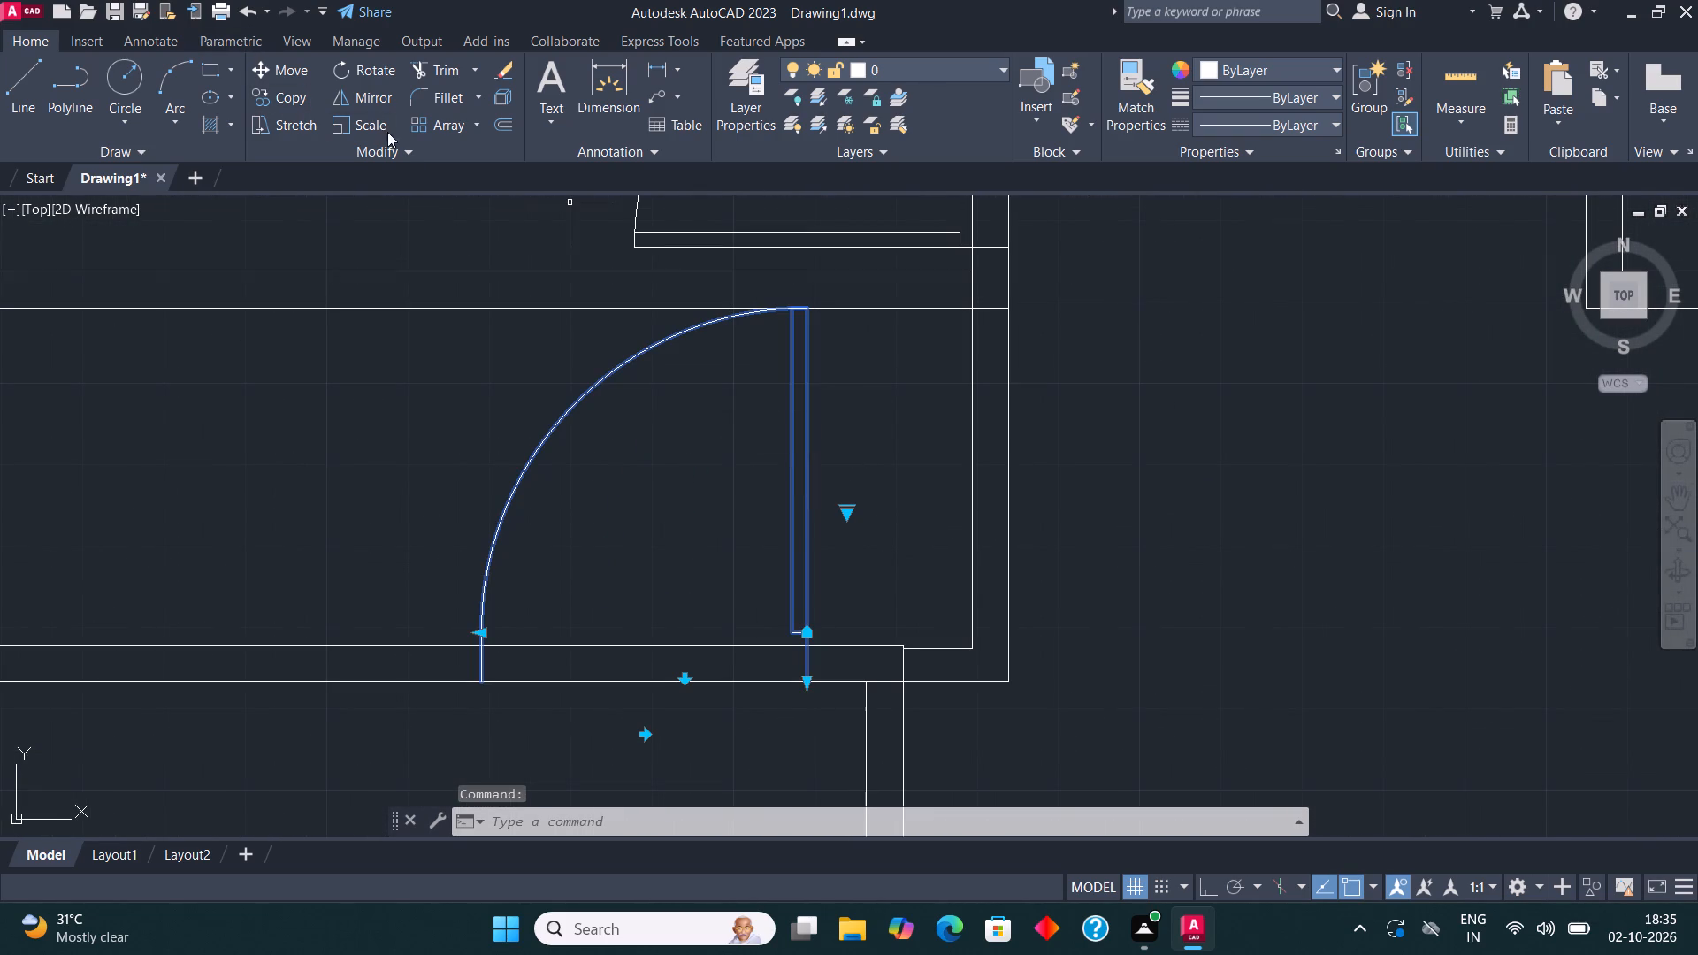
{"action": "left_click", "coordinate": [372, 121]}
{"action": "left_click", "coordinate": [809, 680]}
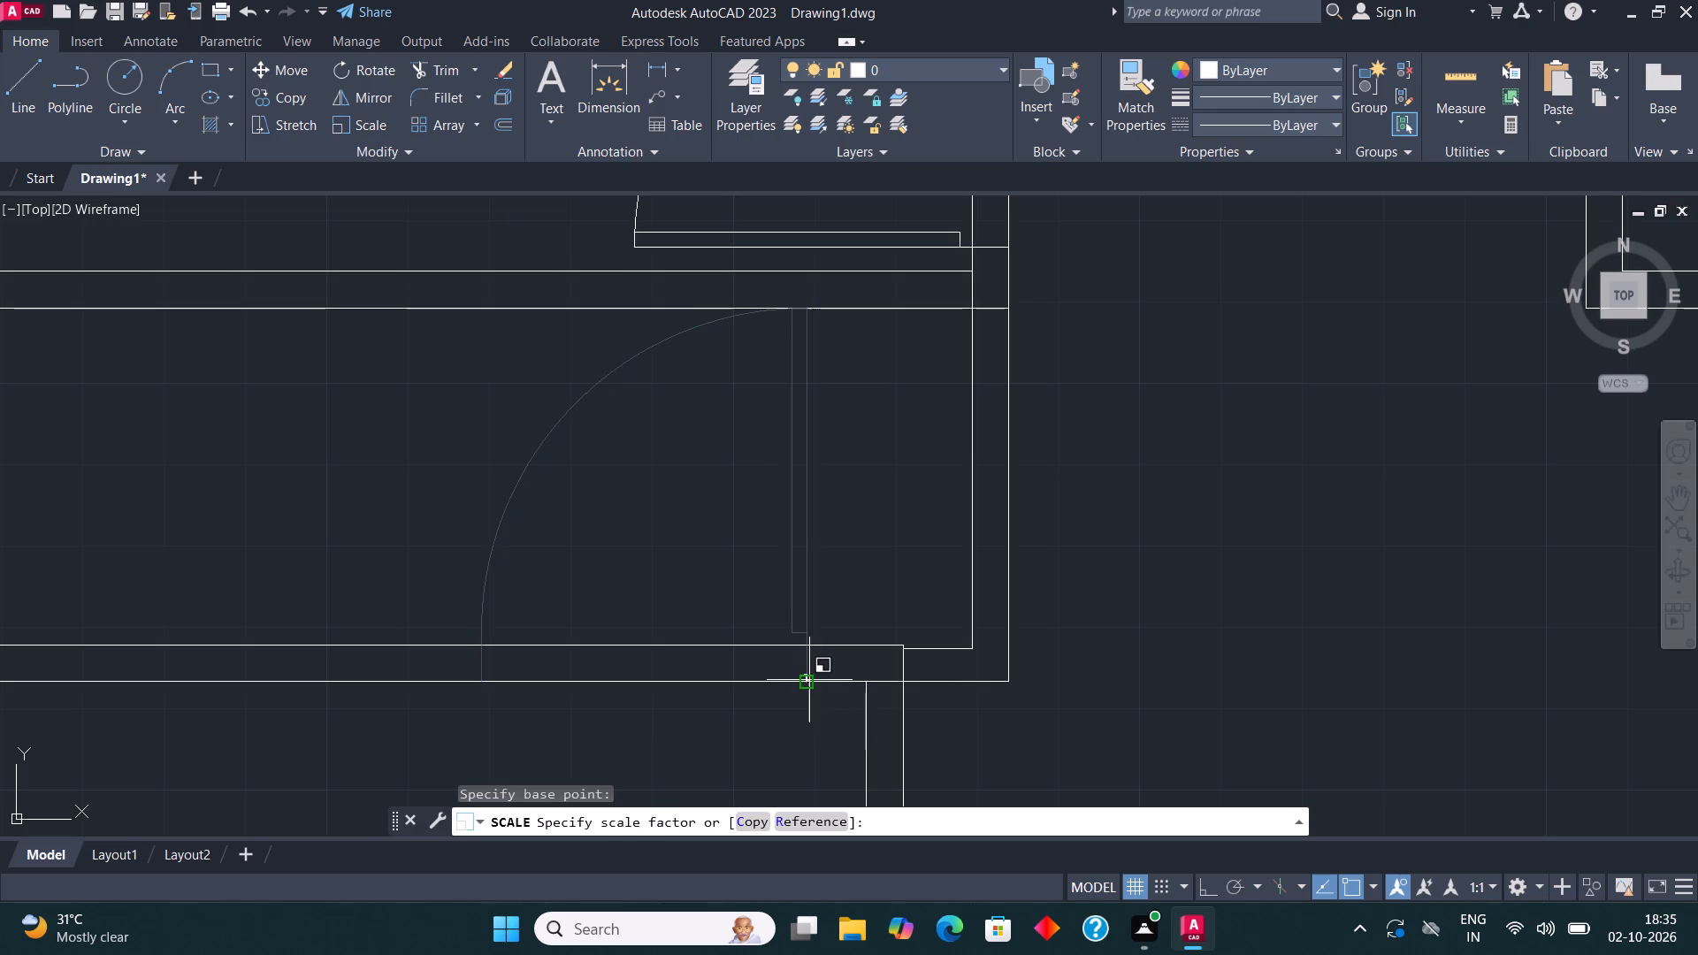
{"action": "left_click", "coordinate": [768, 564]}
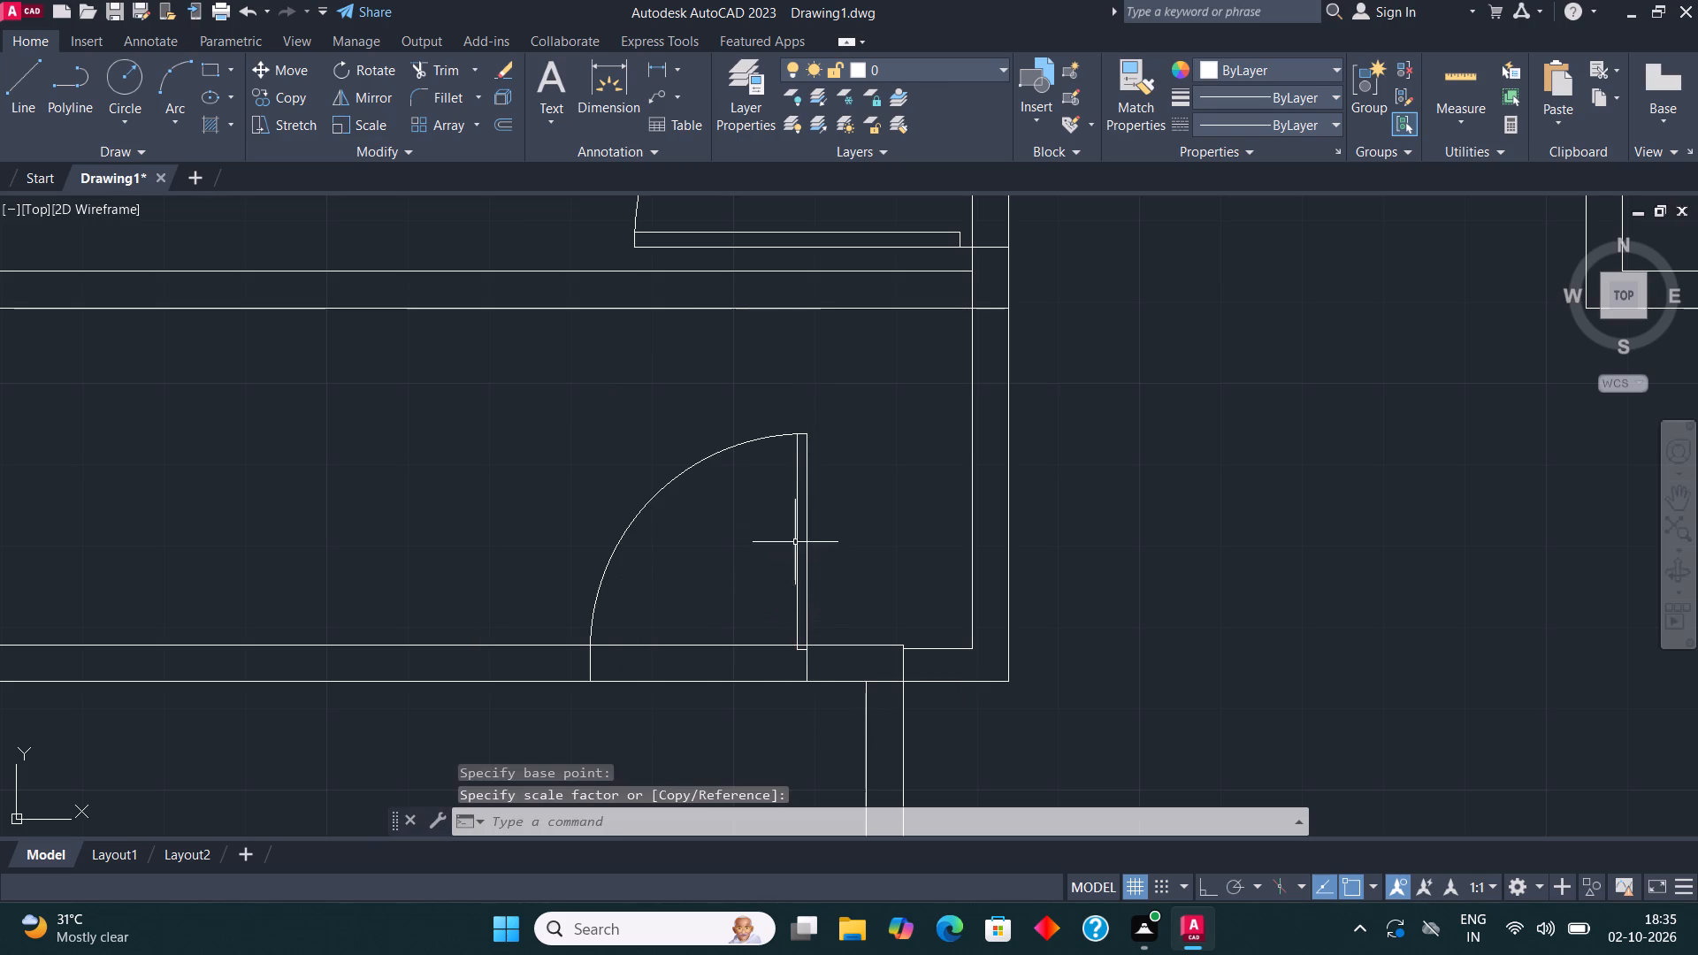
Move the scaled door block a short distance along the small room's lower wall, closer to the vertical wall.
{"action": "left_click", "coordinate": [800, 538]}
{"action": "left_click", "coordinate": [773, 518]}
{"action": "left_click", "coordinate": [300, 65]}
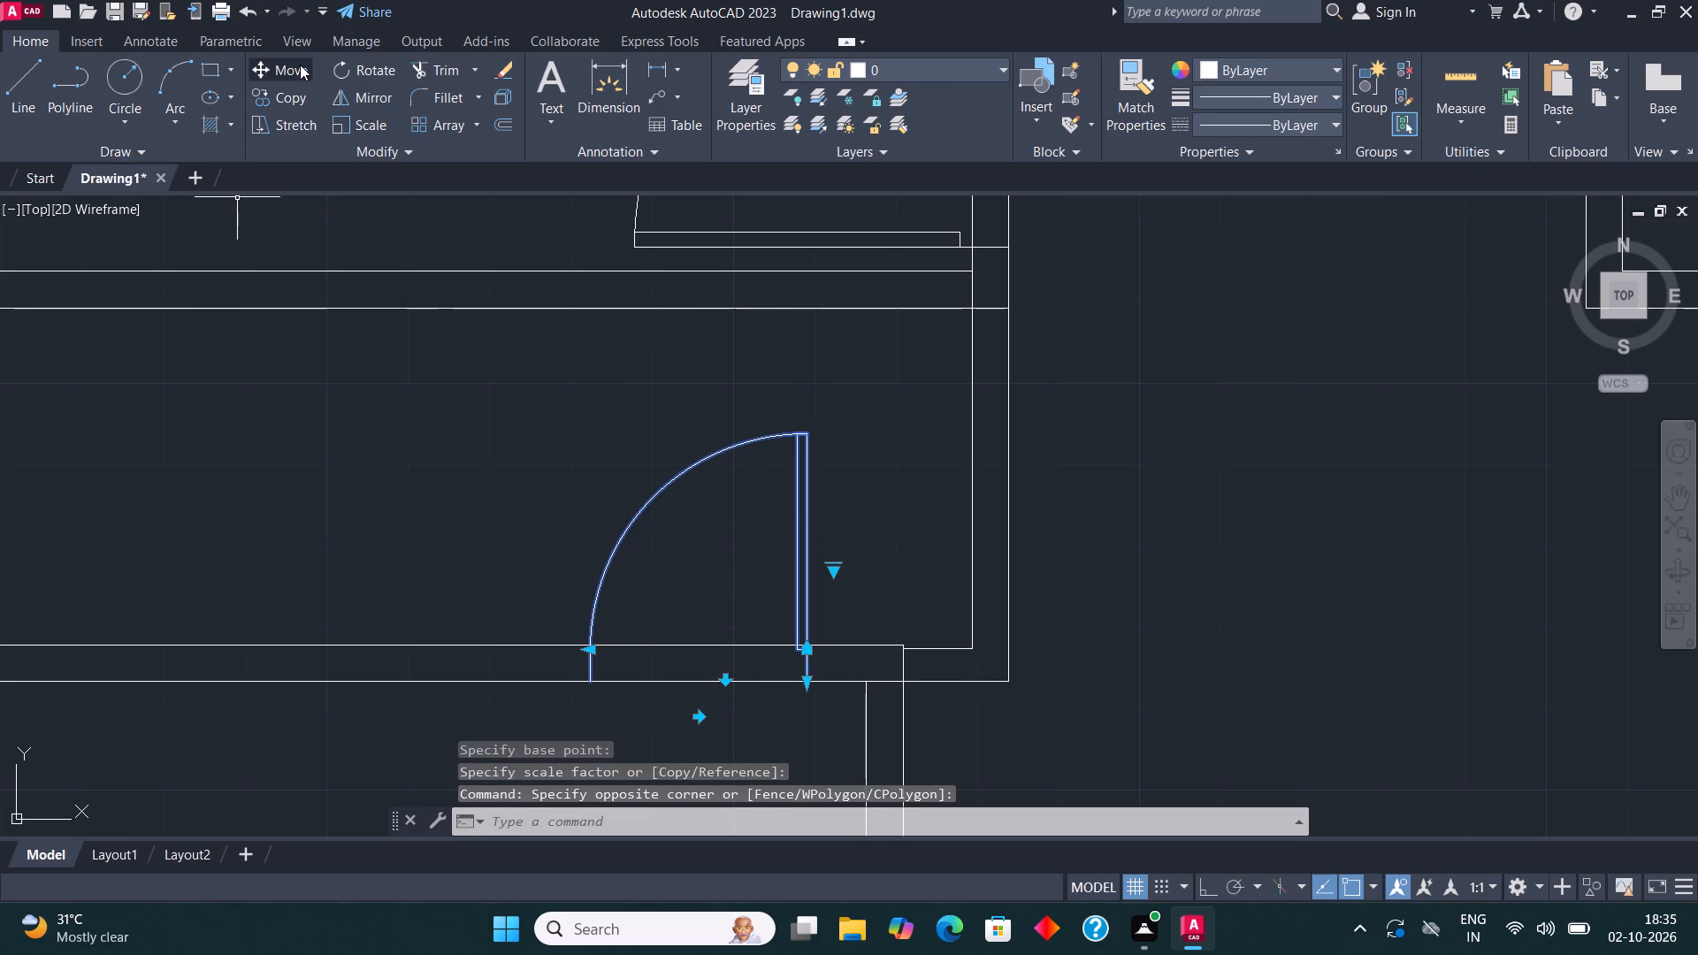
{"action": "left_click", "coordinate": [806, 684]}
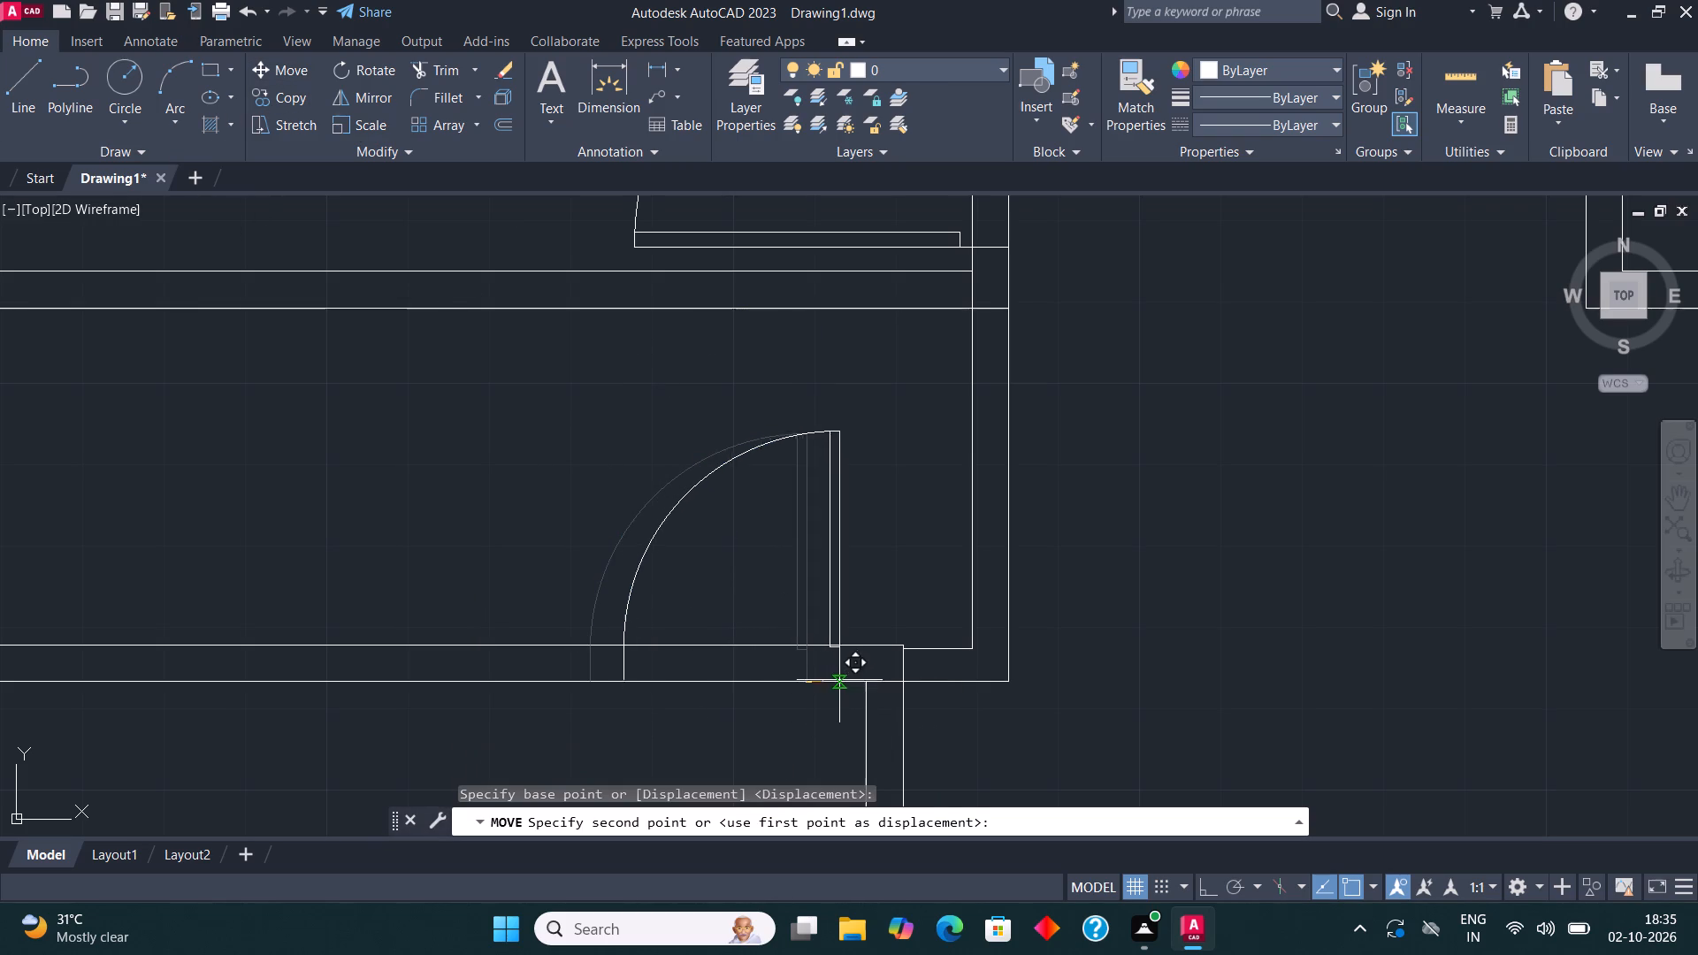
{"action": "left_click", "coordinate": [841, 678]}
Draw a short line extending the lower middle room's top wall edge across the thickness of its left vertical wall.
{"action": "scroll", "coordinate": [943, 517], "scroll_direction": "down", "scroll_amount": 2}
{"action": "middle_click_drag", "start_coordinate": [962, 572], "coordinate": [892, 433]}
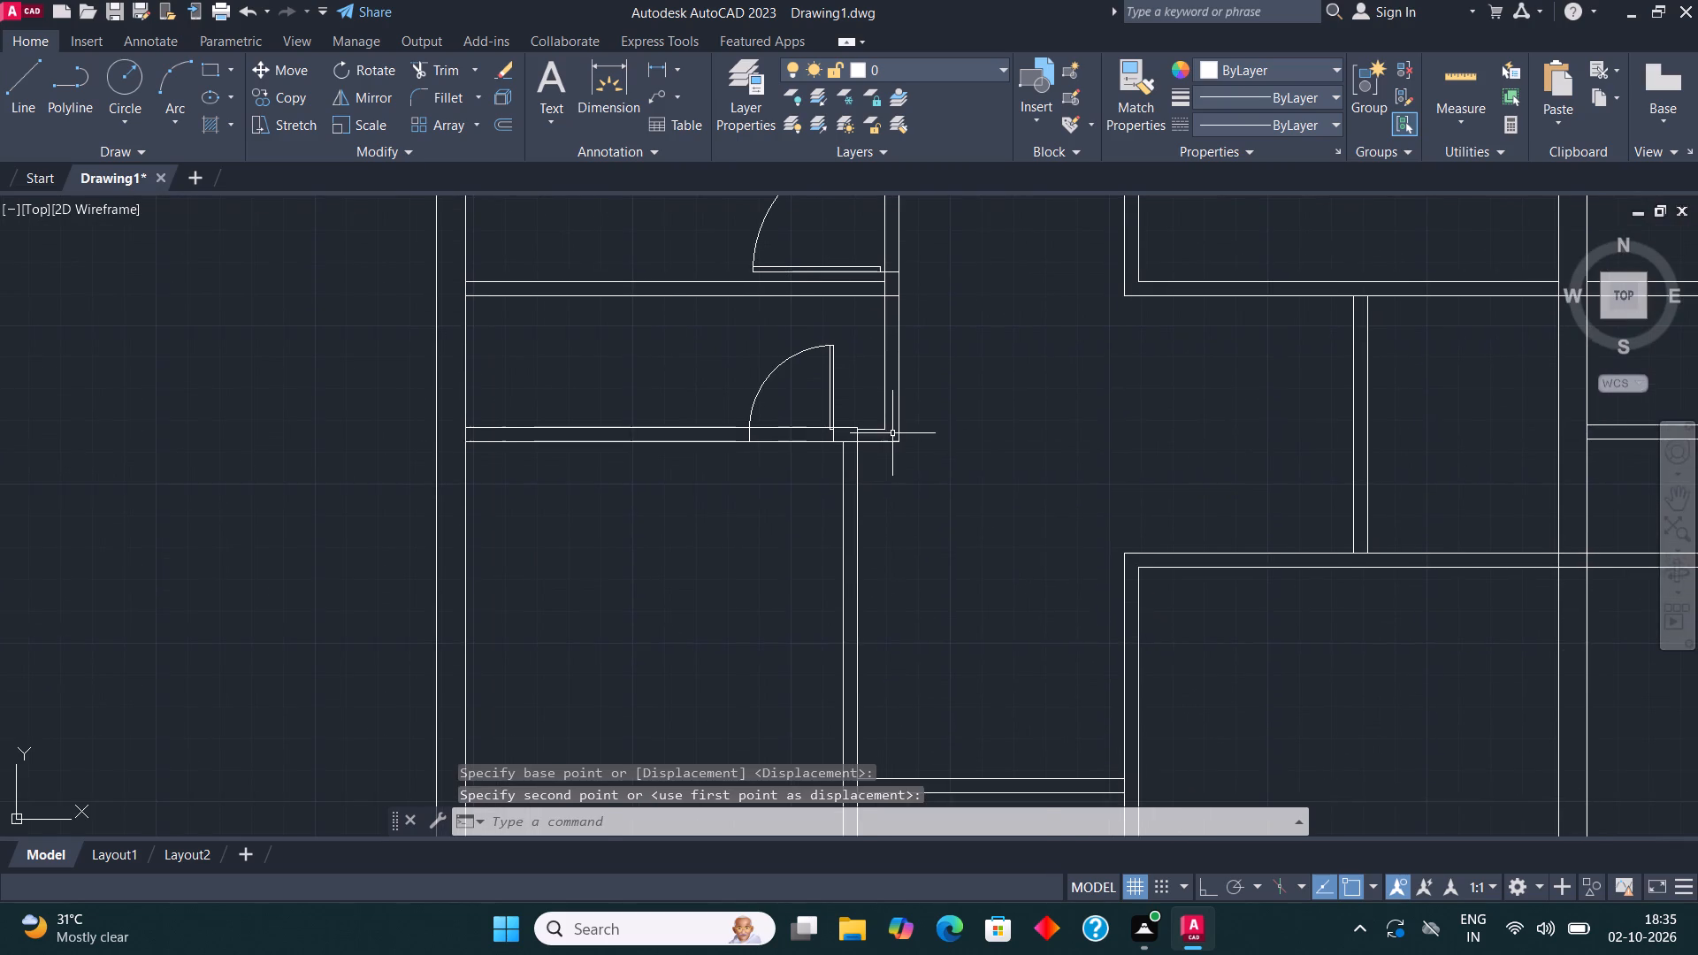
{"action": "scroll", "coordinate": [893, 439], "scroll_direction": "down", "scroll_amount": 1}
{"action": "middle_click_drag", "start_coordinate": [951, 548], "coordinate": [915, 432]}
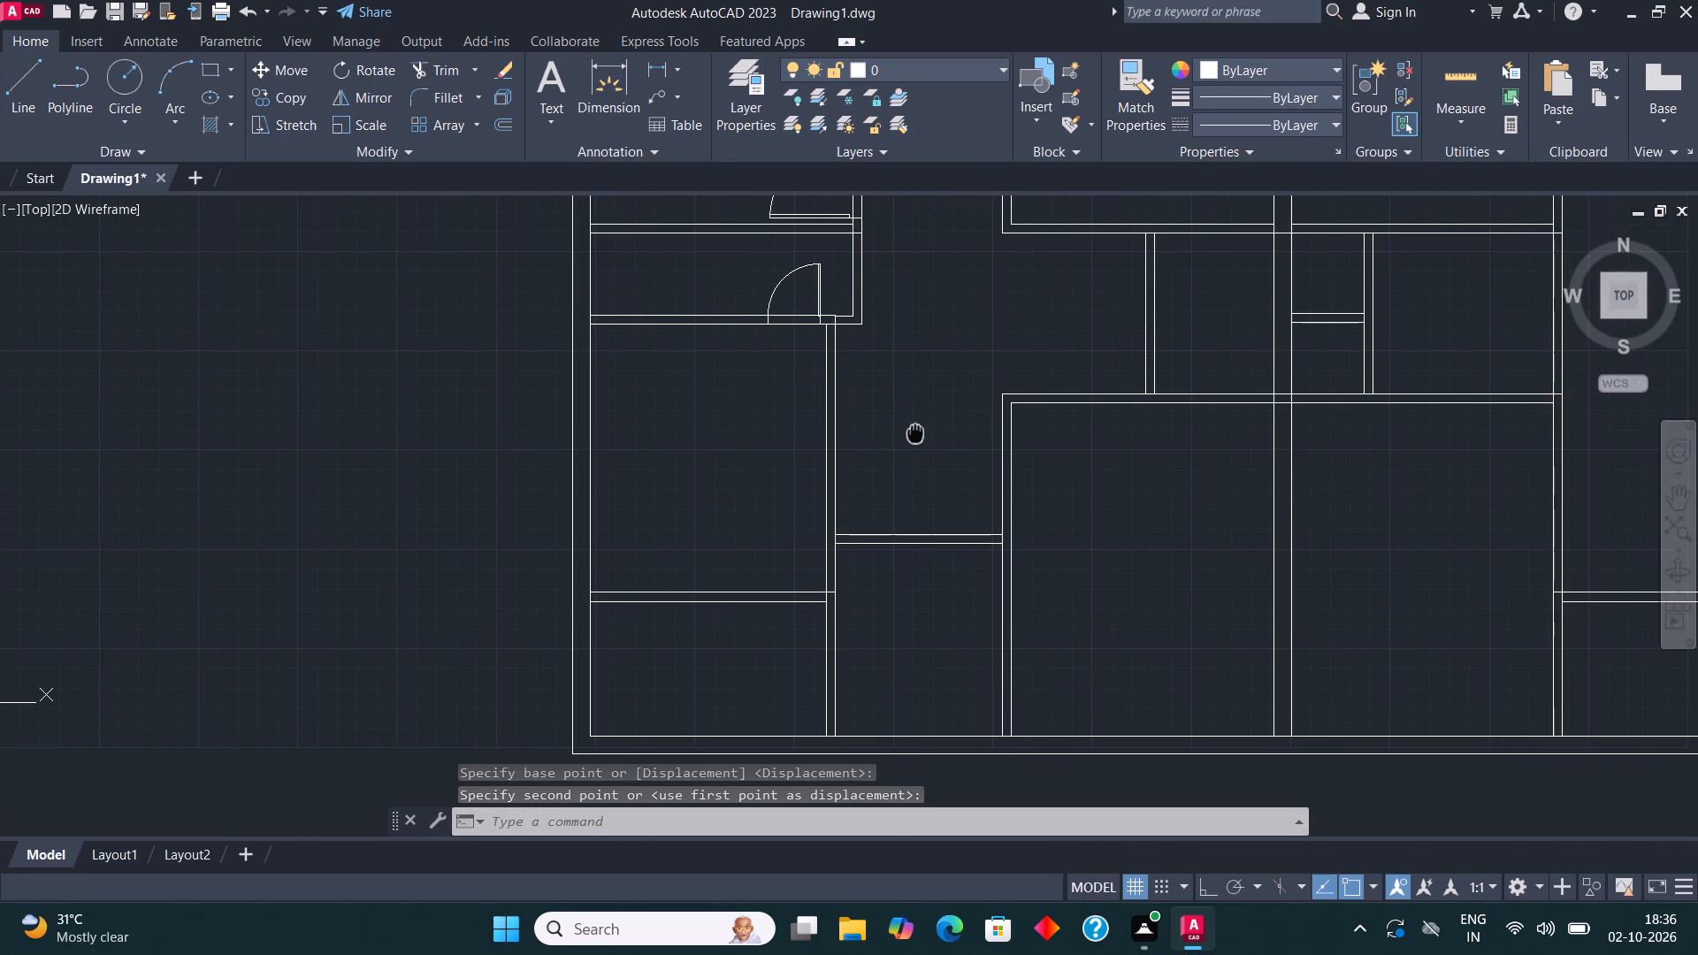
{"action": "middle_click_drag", "start_coordinate": [915, 432], "coordinate": [909, 452]}
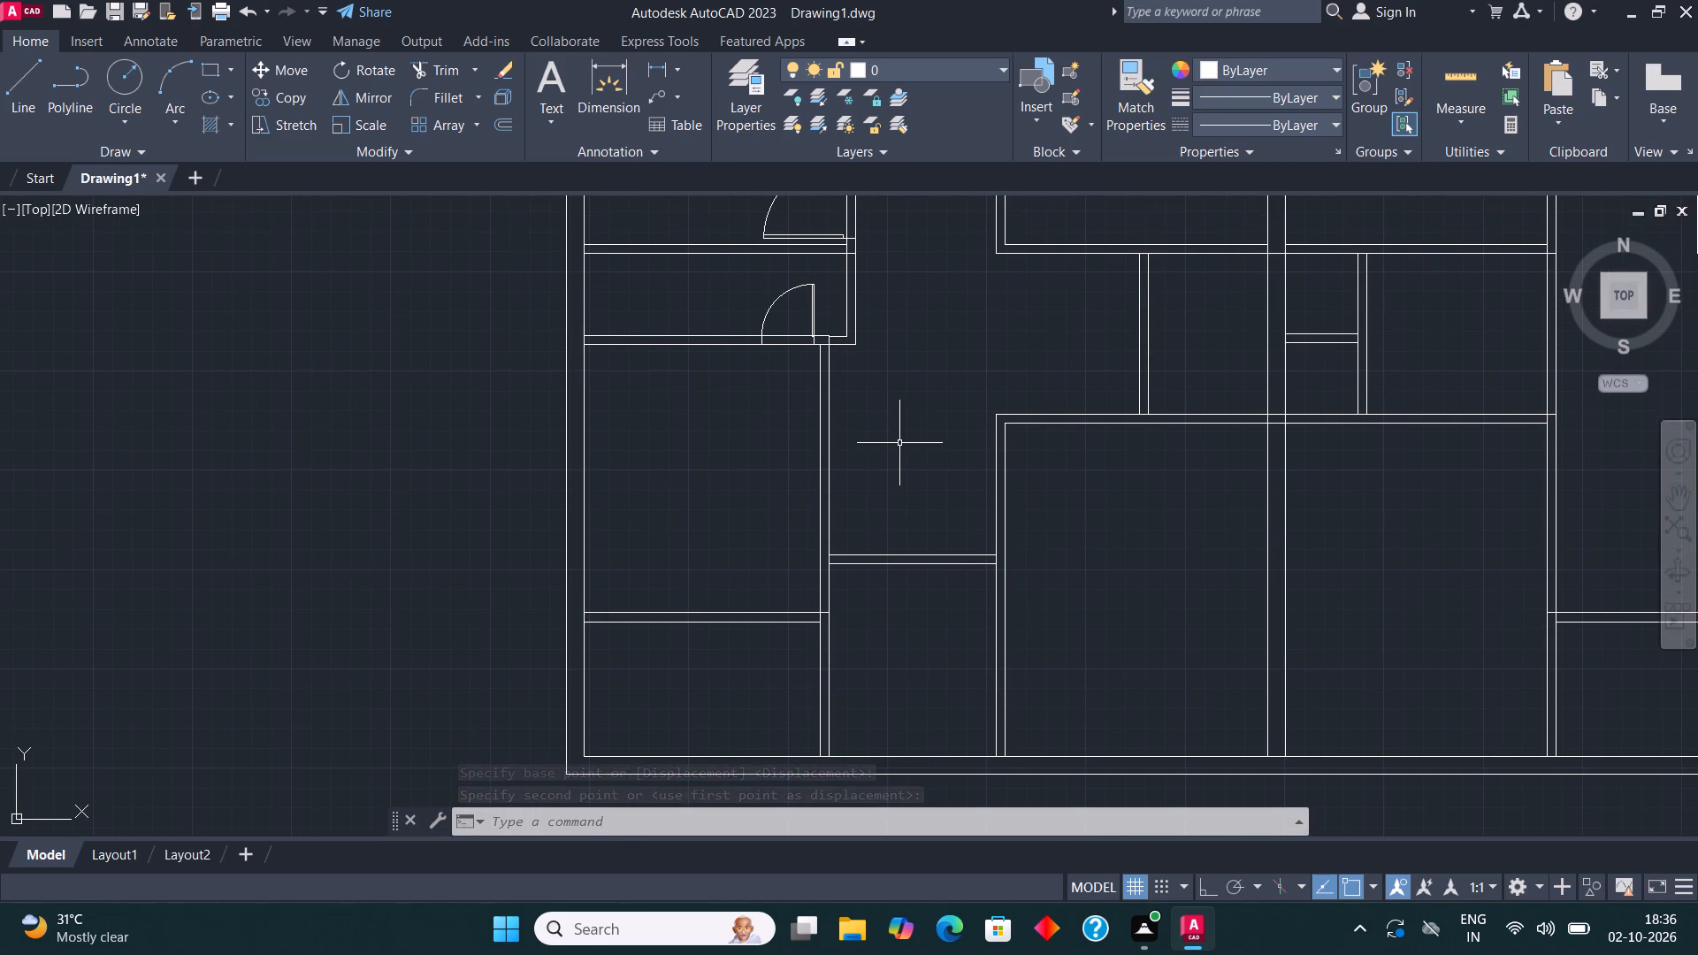
{"action": "middle_click_drag", "start_coordinate": [980, 613], "coordinate": [965, 536]}
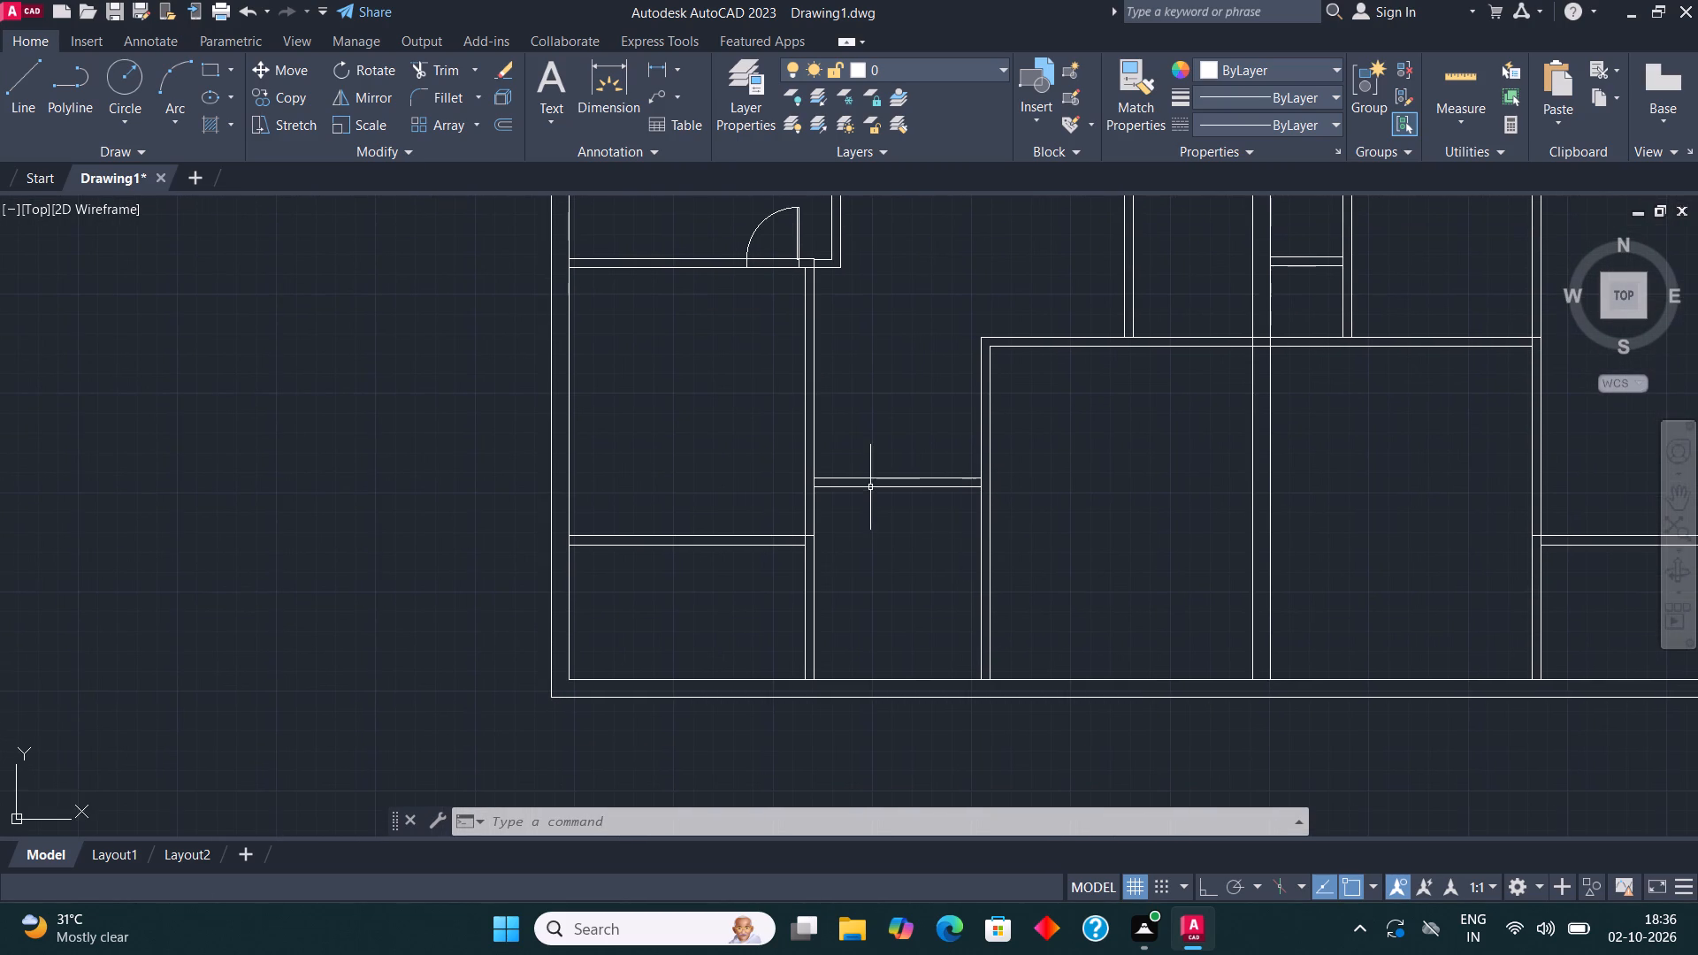
{"action": "middle_click_drag", "start_coordinate": [869, 487], "coordinate": [875, 577]}
{"action": "middle_click_drag", "start_coordinate": [884, 569], "coordinate": [880, 585]}
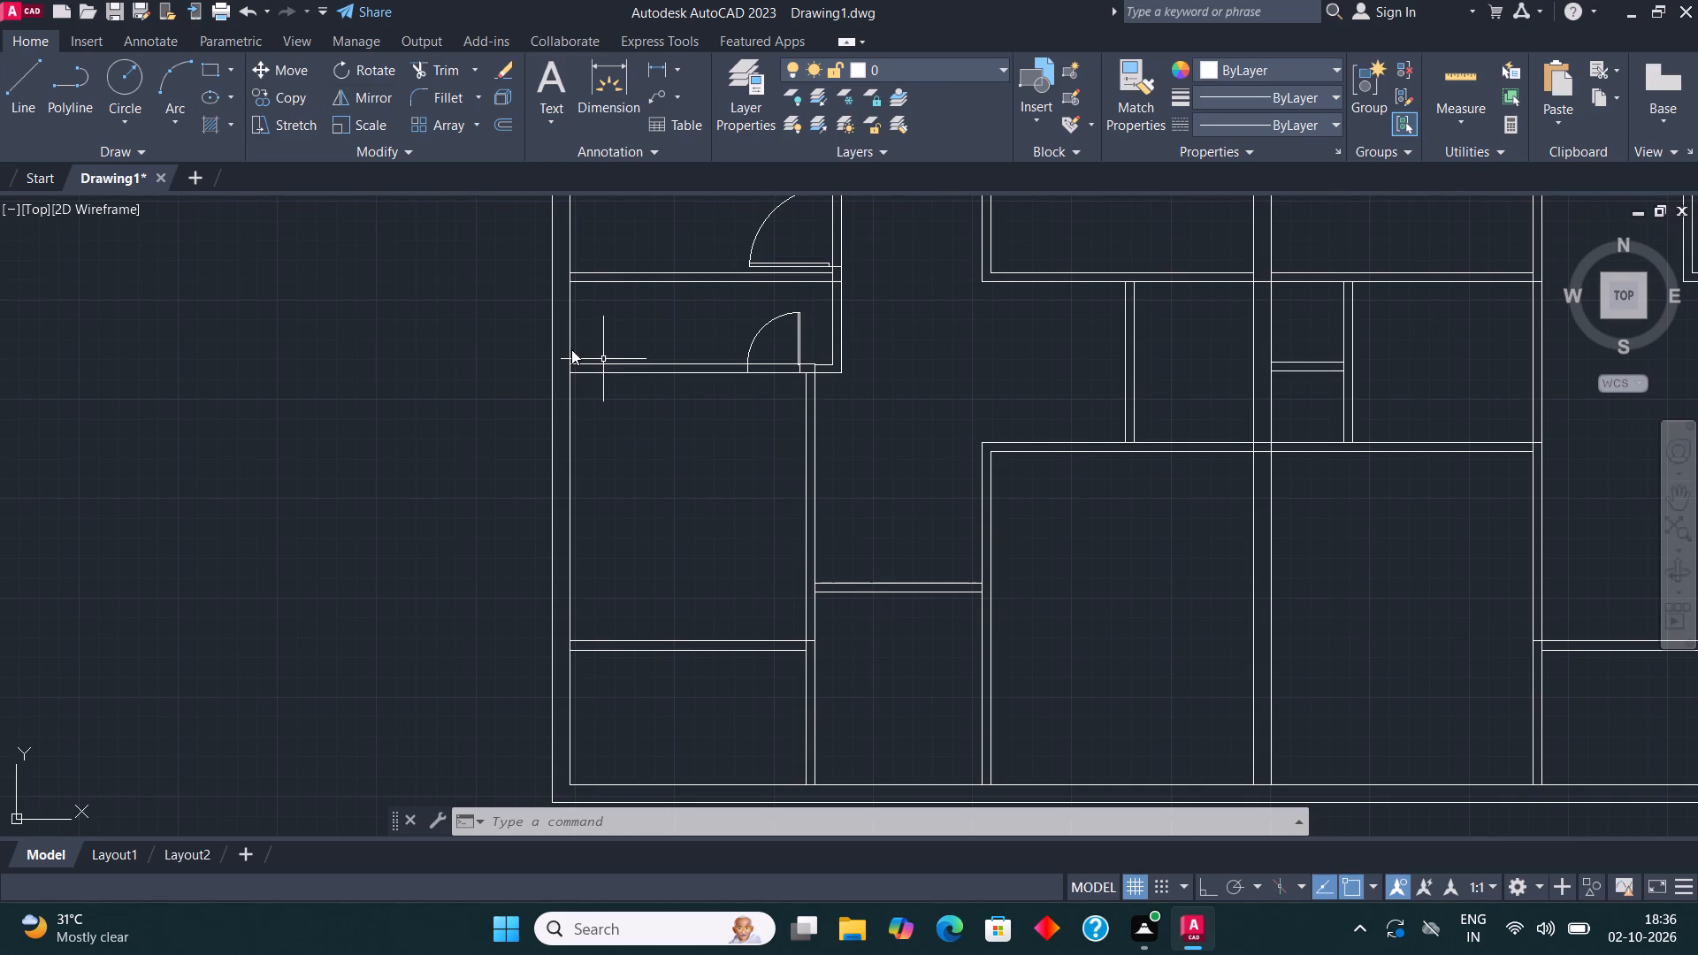
{"action": "left_click", "coordinate": [34, 91]}
{"action": "scroll", "coordinate": [809, 587], "scroll_direction": "up", "scroll_amount": 3}
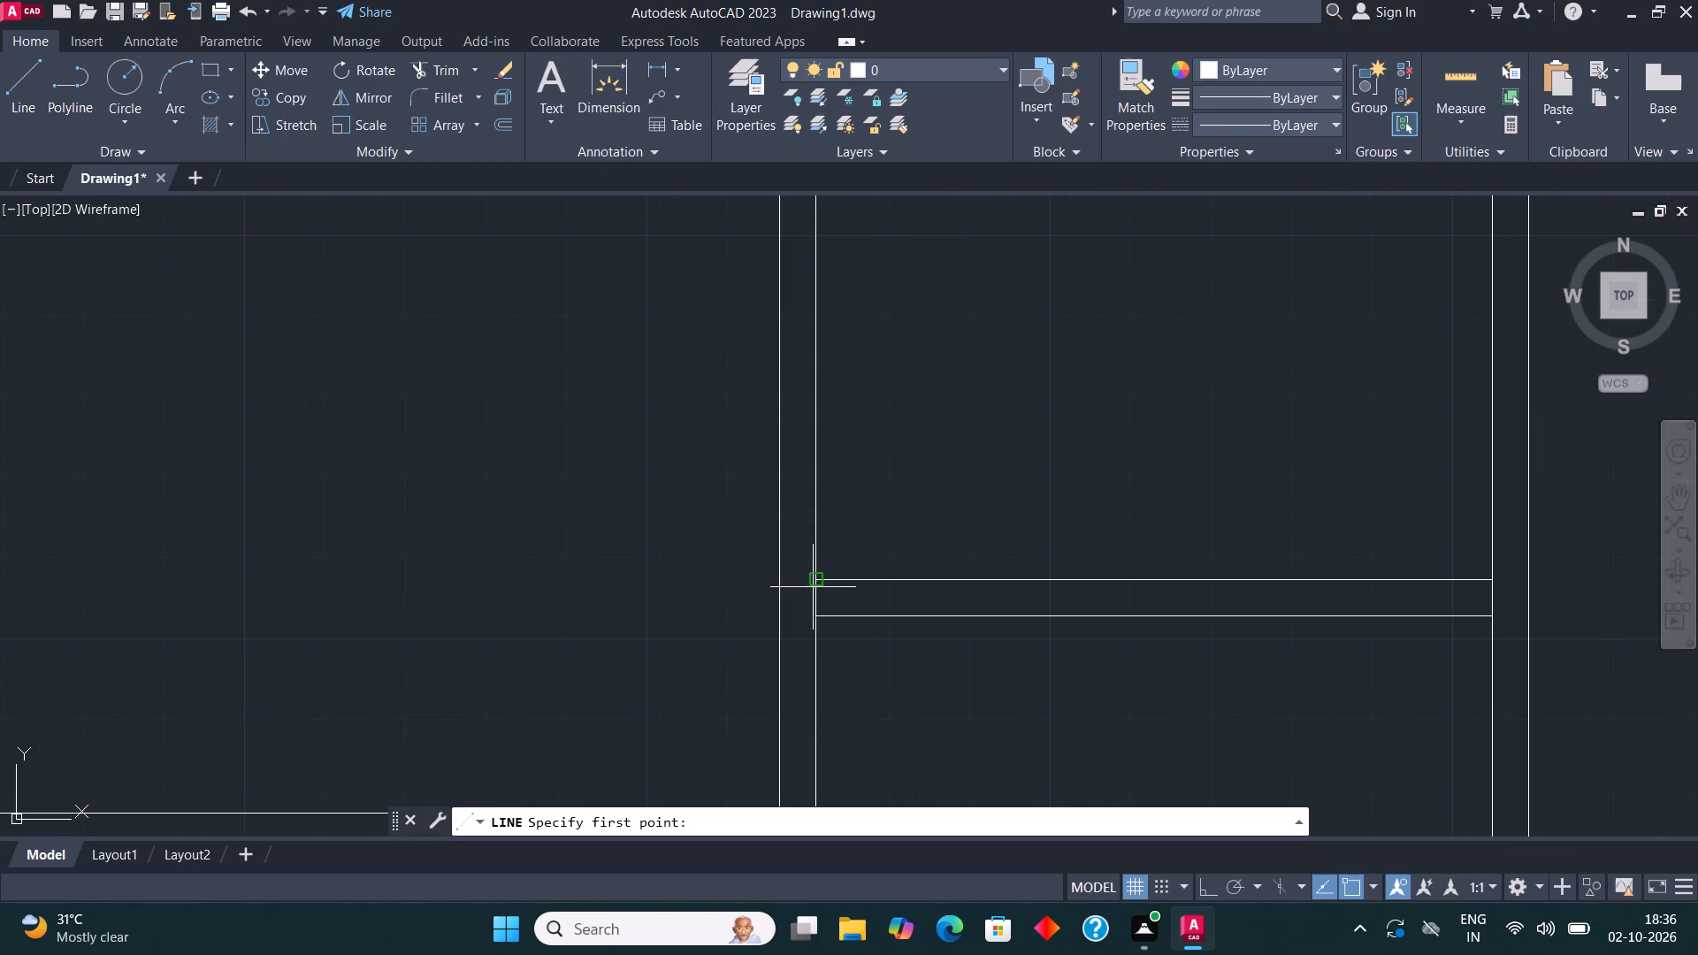
{"action": "left_click", "coordinate": [815, 579]}
{"action": "left_click", "coordinate": [779, 582]}
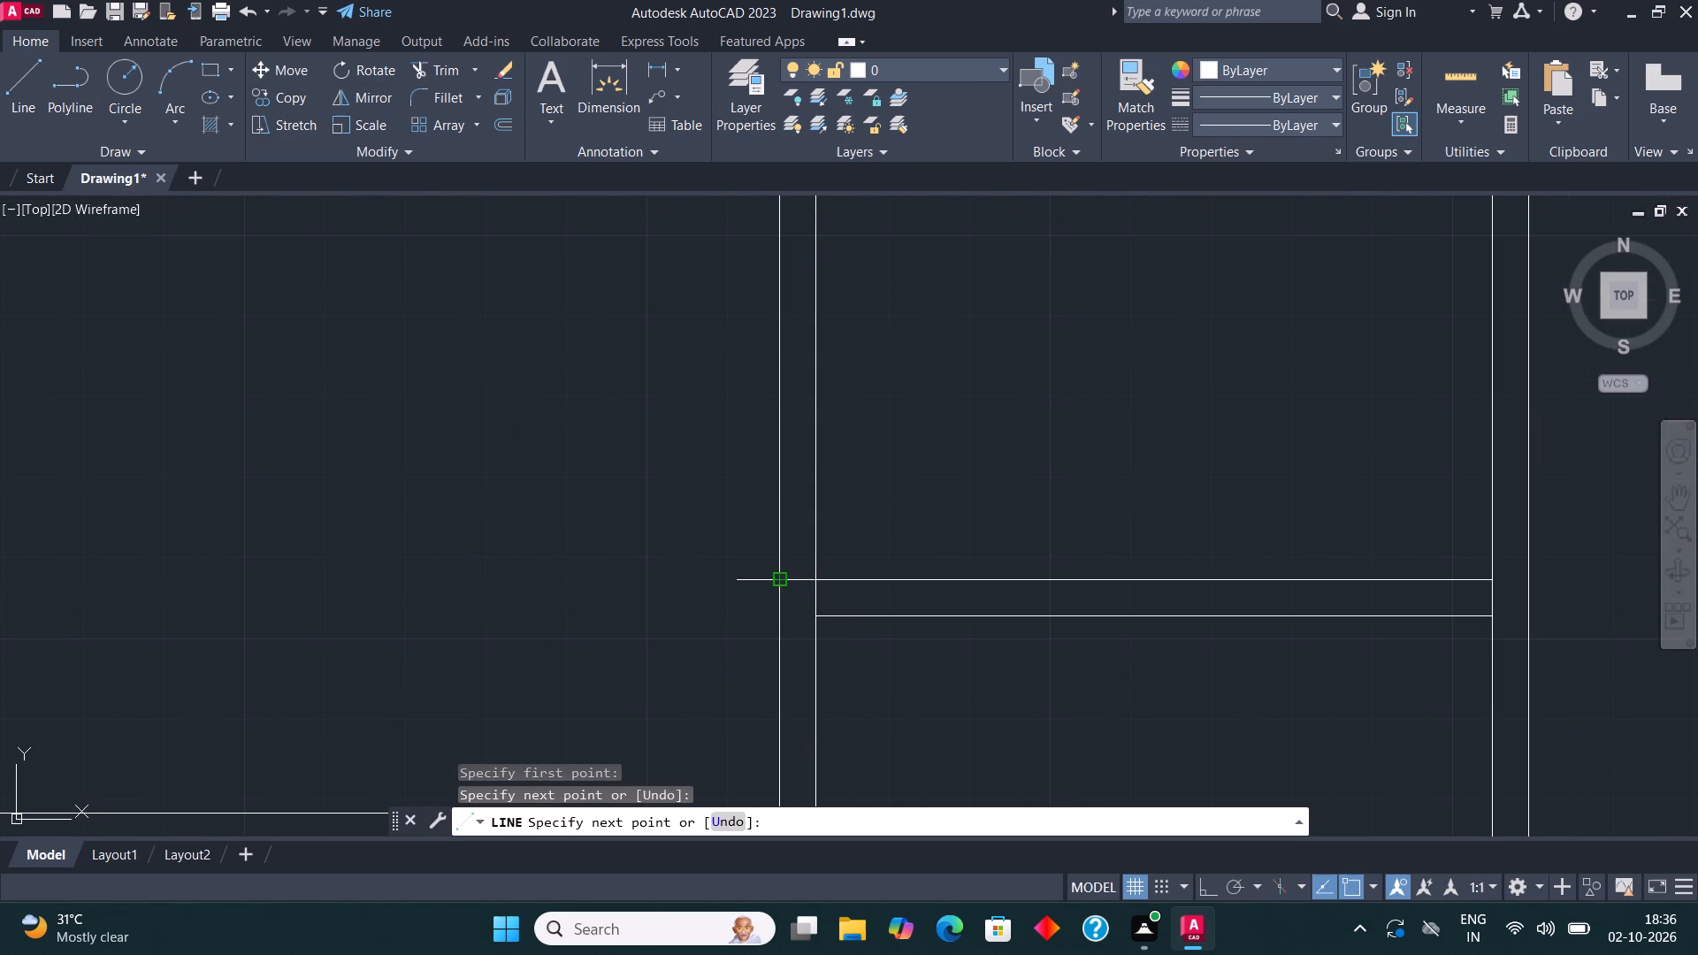
{"action": "scroll", "coordinate": [688, 581], "scroll_direction": "down", "scroll_amount": 2}
{"action": "key", "text": "Escape"}
Trim away both lines of the vertical wall between the small room and the lower middle room's top wall.
{"action": "left_click", "coordinate": [438, 77]}
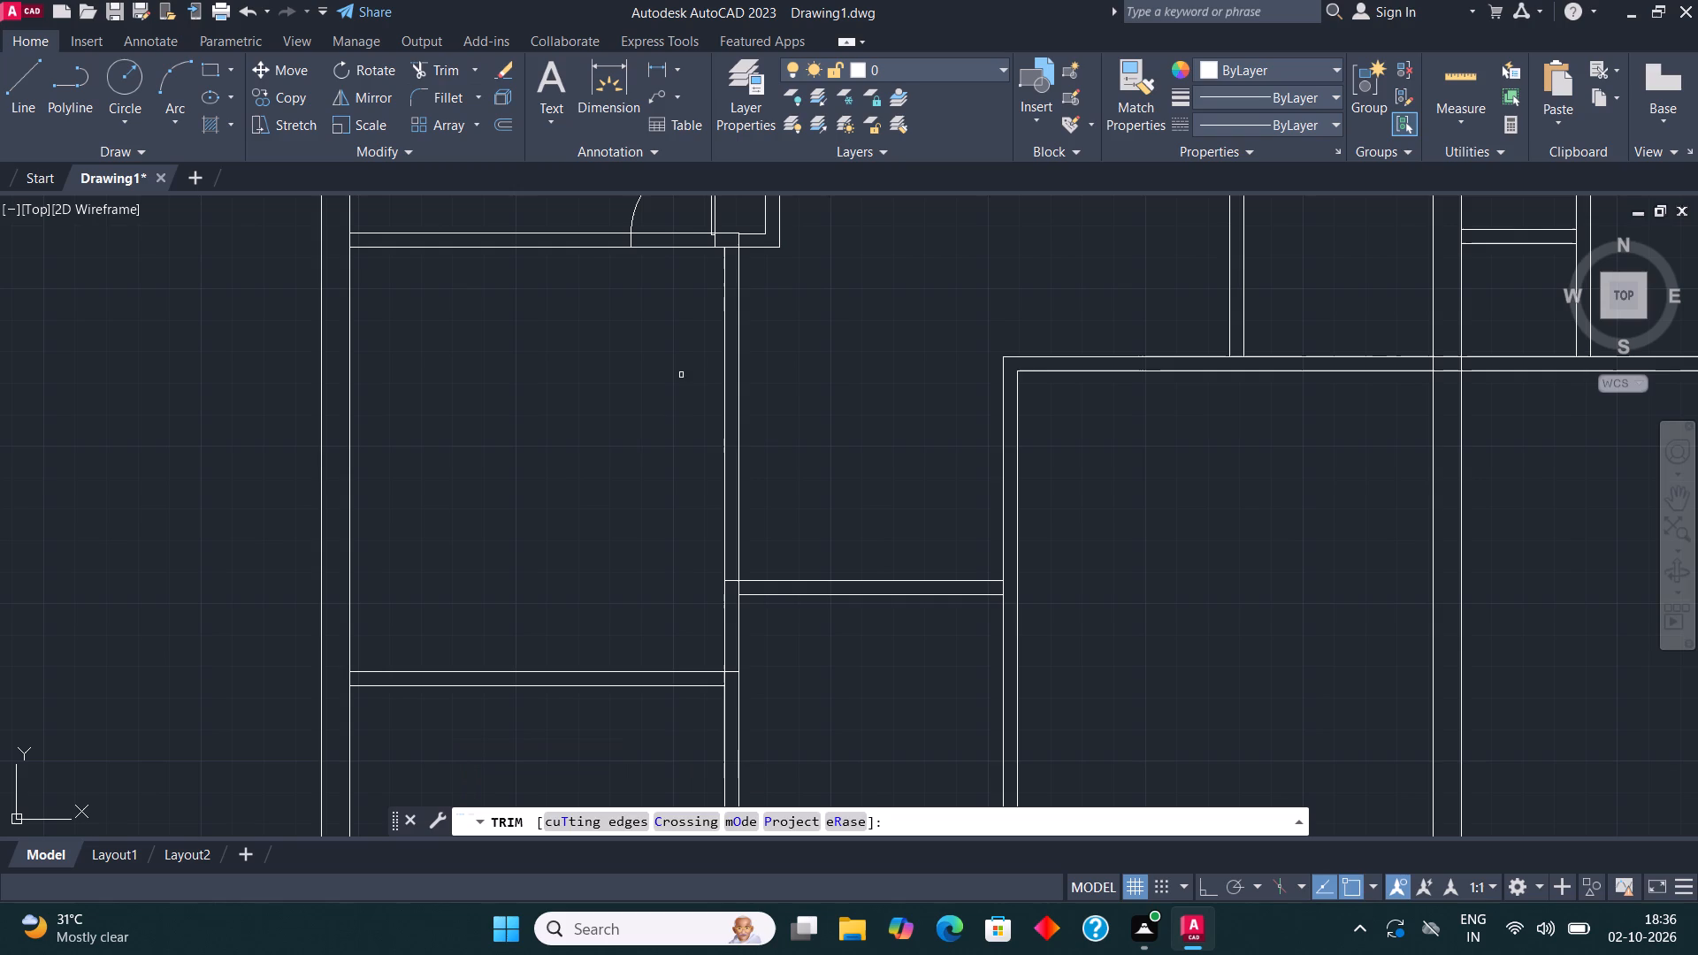
{"action": "left_click", "coordinate": [638, 422]}
{"action": "left_click", "coordinate": [771, 423]}
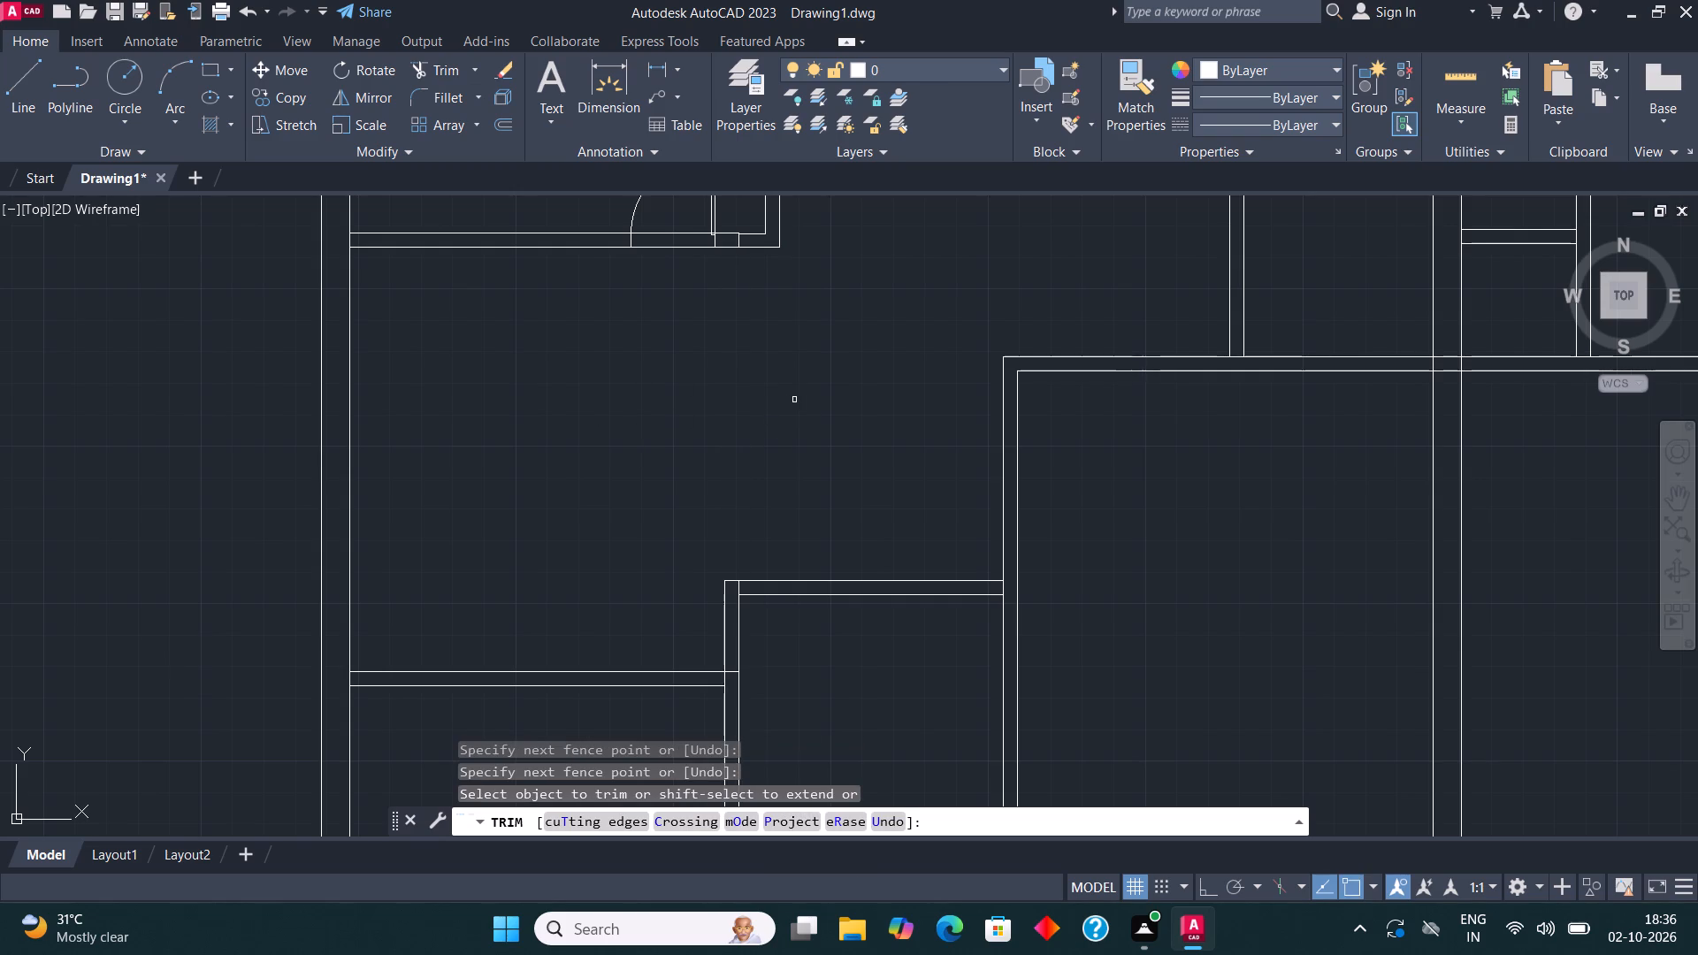
Trim the leftover line segments where the lower middle room's left wall meets its top wall and the lower-left room's top wall.
{"action": "scroll", "coordinate": [800, 414], "scroll_direction": "down", "scroll_amount": 1}
{"action": "middle_click_drag", "start_coordinate": [831, 492], "coordinate": [821, 421]}
{"action": "scroll", "coordinate": [776, 460], "scroll_direction": "up", "scroll_amount": 3}
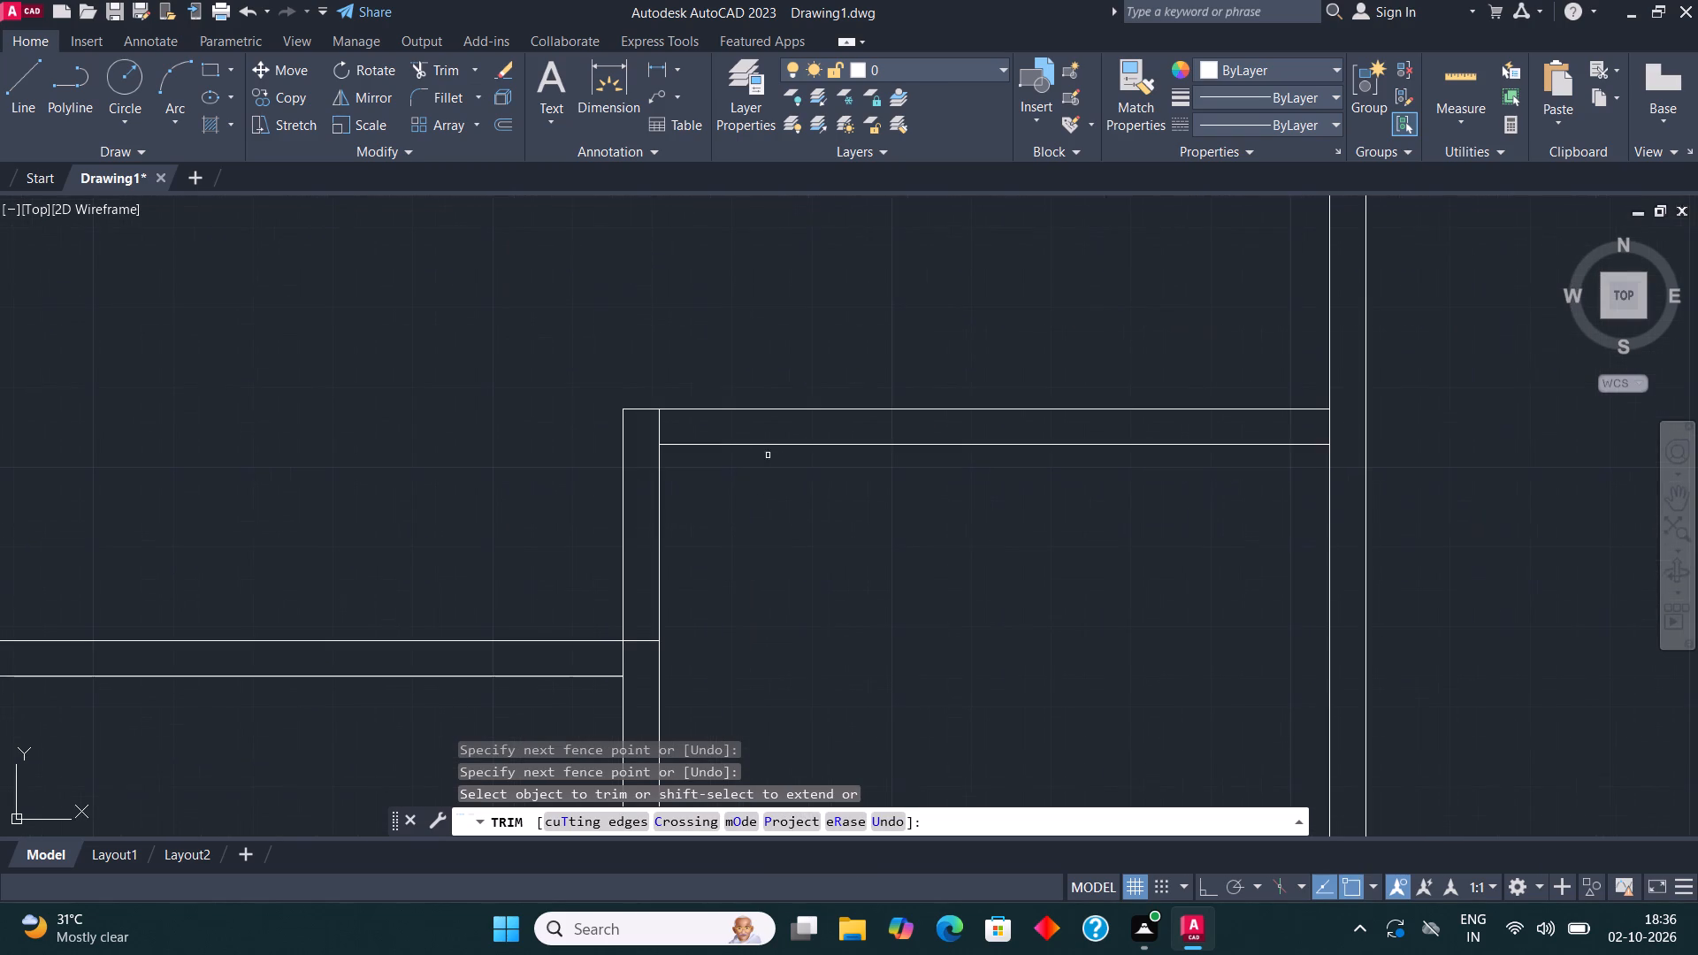
{"action": "left_click", "coordinate": [660, 428]}
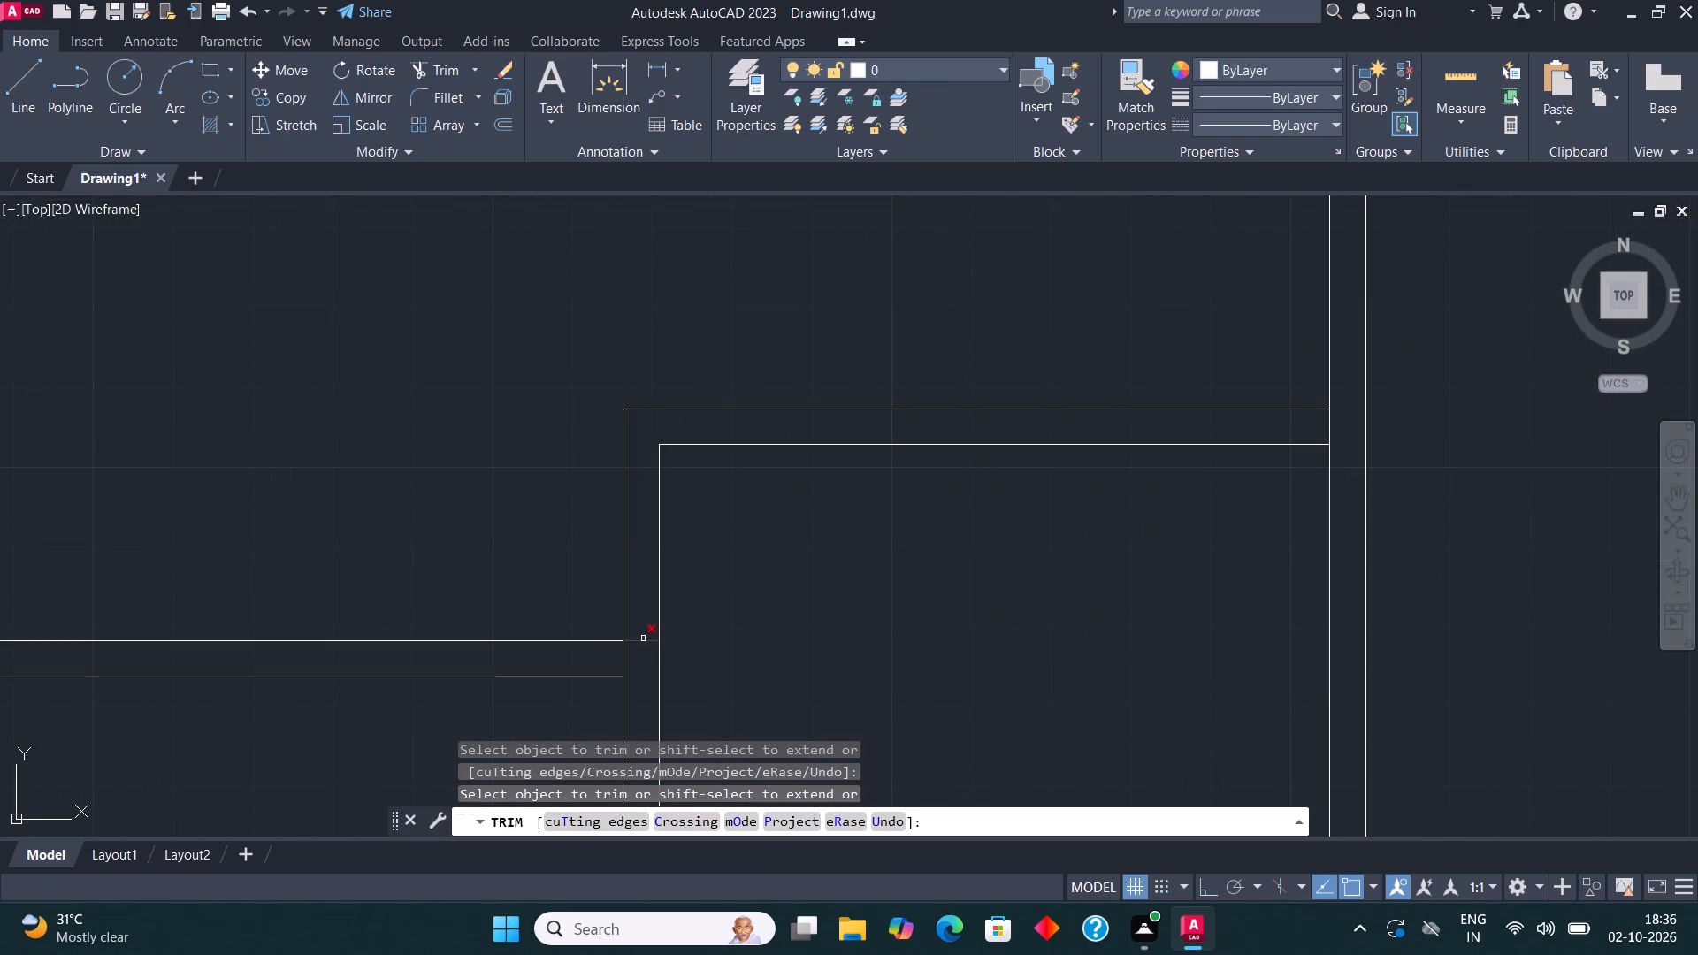
{"action": "left_click", "coordinate": [643, 638]}
{"action": "left_click", "coordinate": [620, 657]}
{"action": "scroll", "coordinate": [697, 622], "scroll_direction": "down", "scroll_amount": 3}
{"action": "key", "text": "Escape"}
Examine the opened-up left side and the rest of the floor plan's rooms and walls.
{"action": "middle_click_drag", "start_coordinate": [788, 424], "coordinate": [796, 370]}
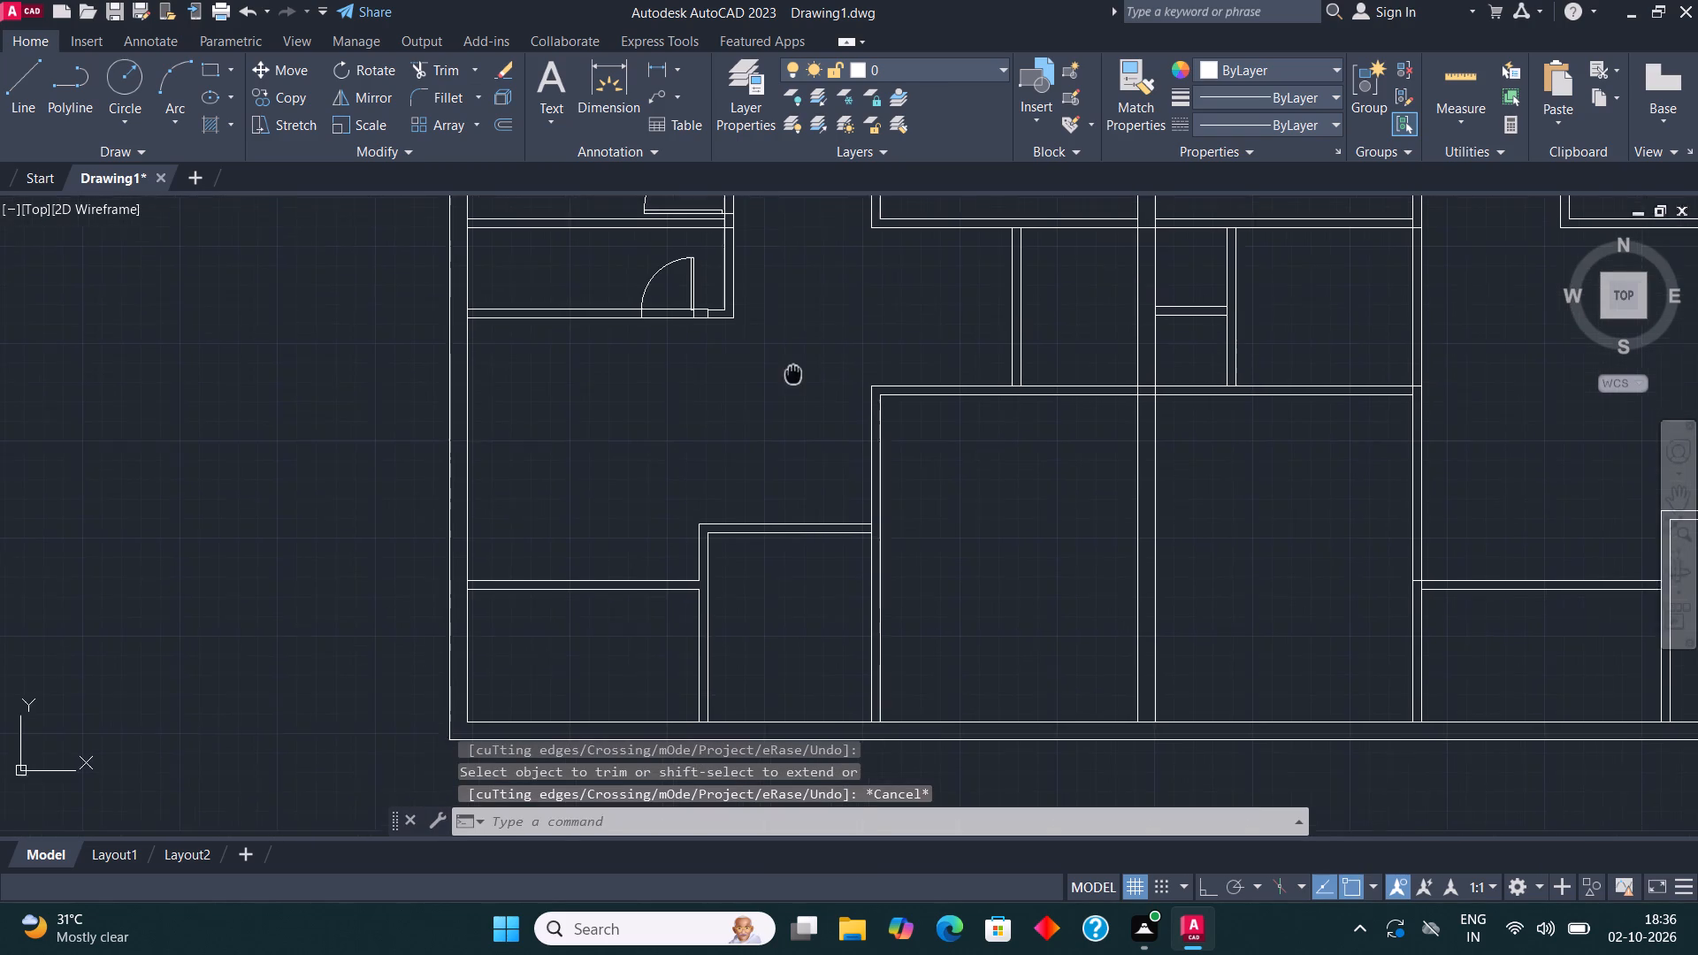
{"action": "middle_click_drag", "start_coordinate": [796, 370], "coordinate": [799, 368]}
{"action": "scroll", "coordinate": [799, 368], "scroll_direction": "down", "scroll_amount": 1}
{"action": "middle_click_drag", "start_coordinate": [863, 526], "coordinate": [836, 523]}
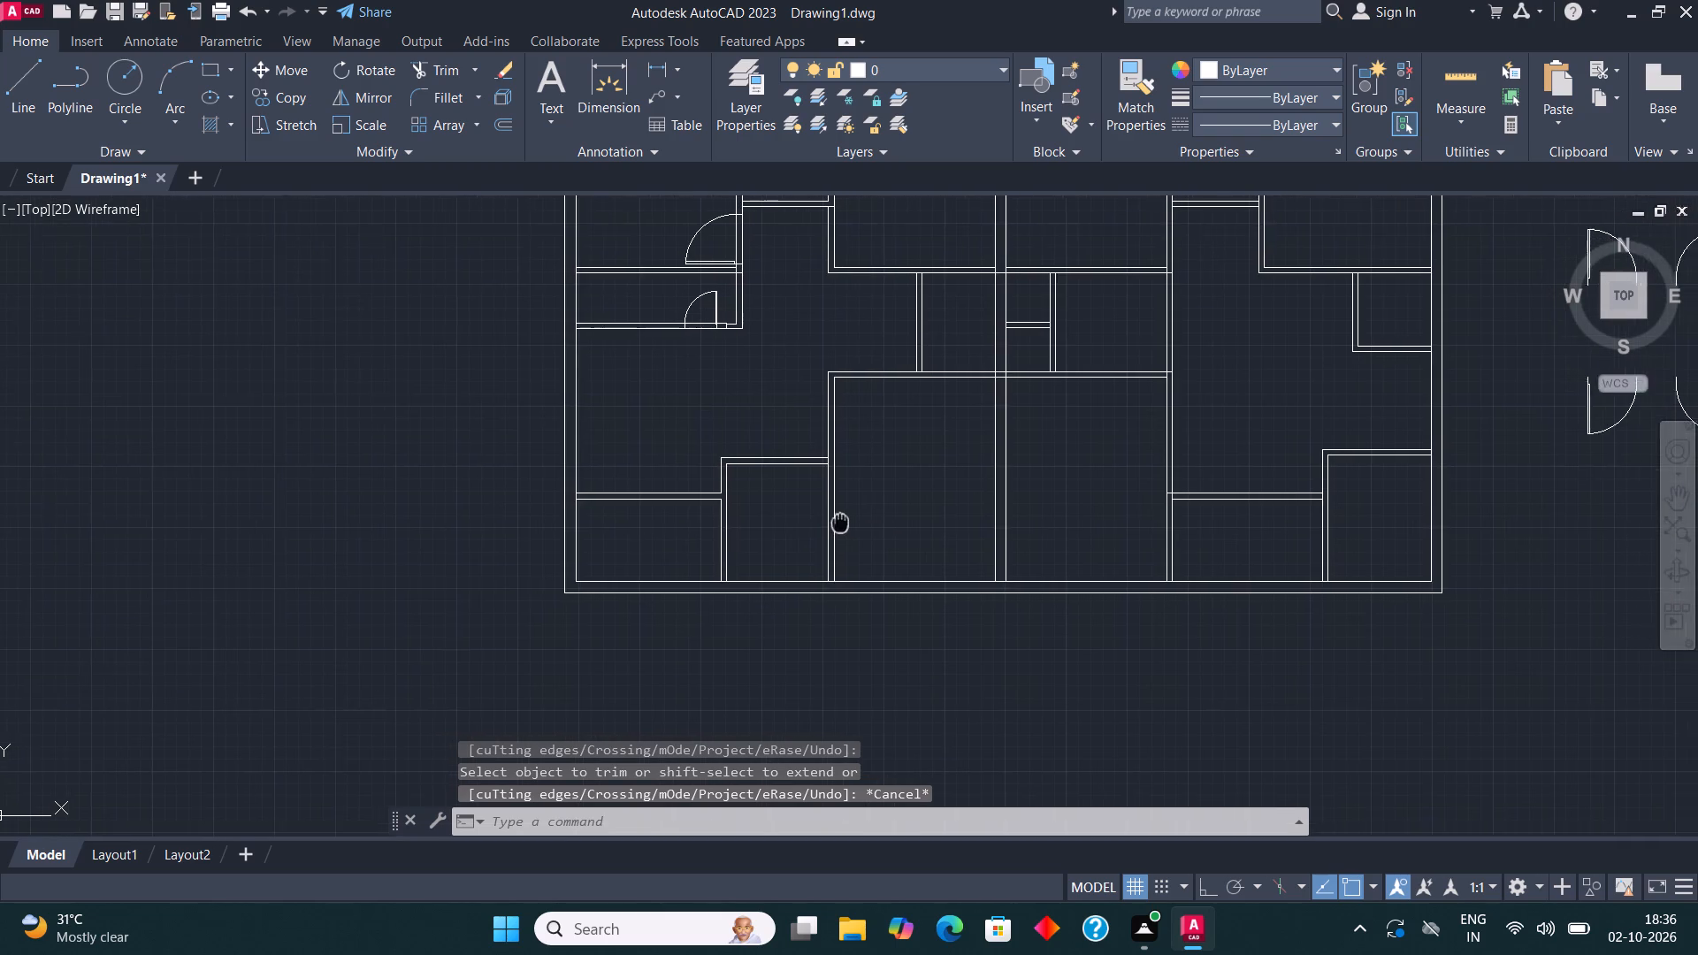
{"action": "middle_click_drag", "start_coordinate": [836, 523], "coordinate": [792, 530]}
{"action": "middle_click_drag", "start_coordinate": [912, 448], "coordinate": [885, 492]}
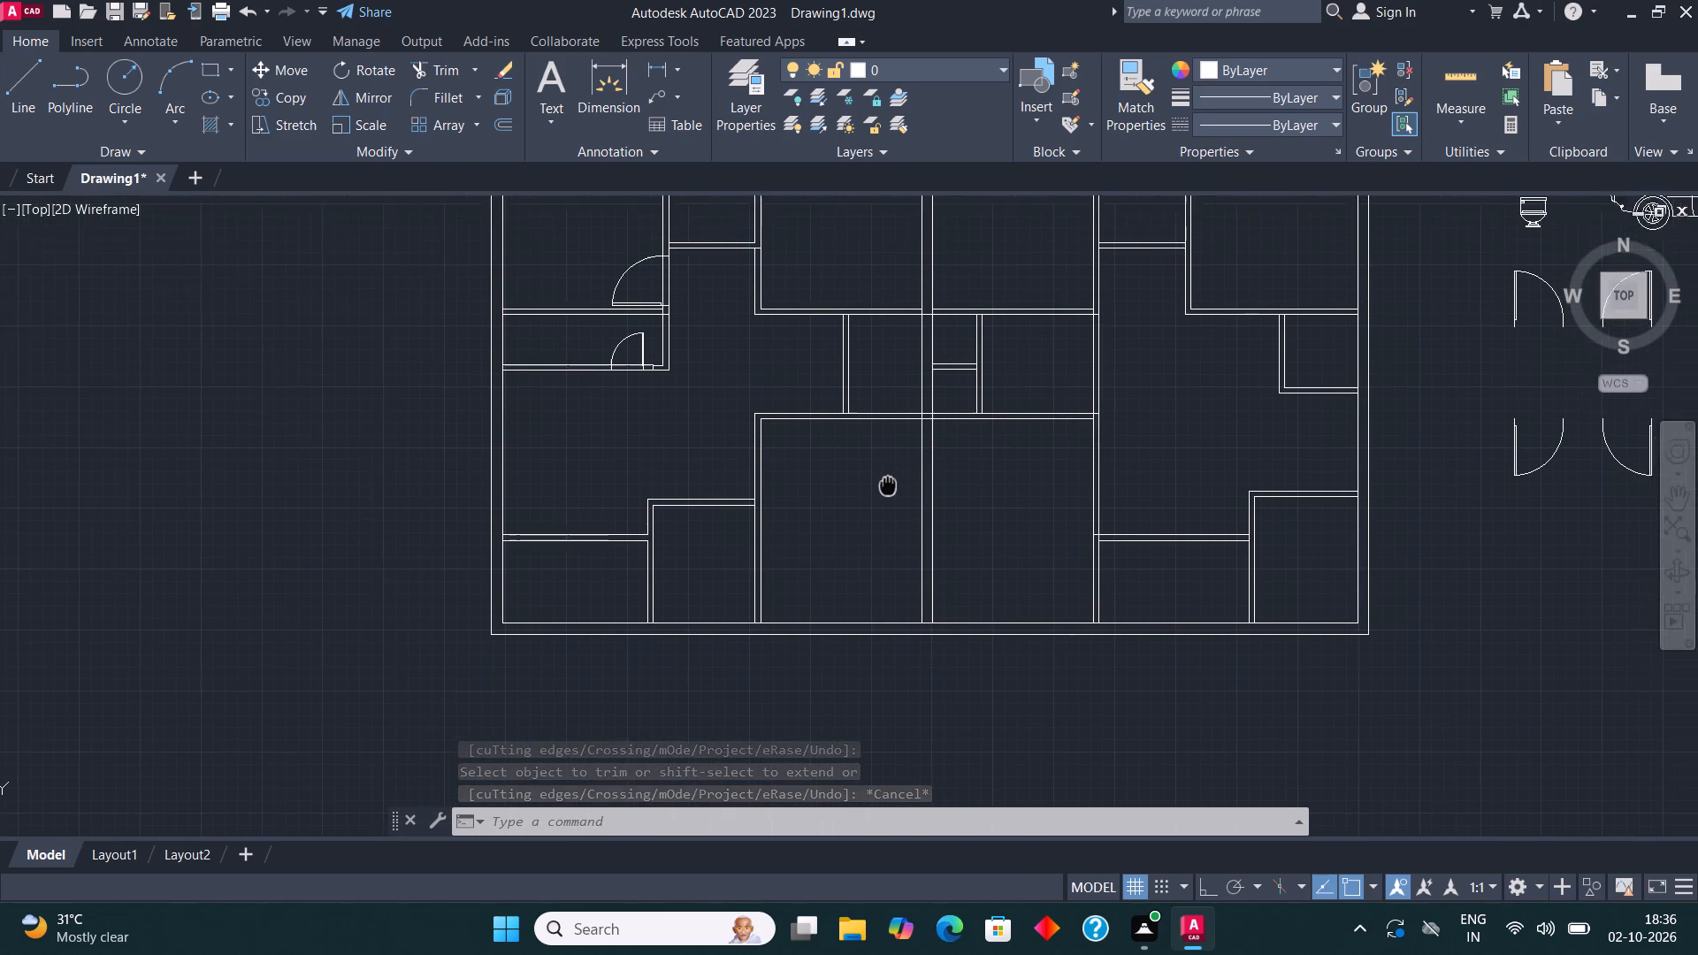
{"action": "middle_click_drag", "start_coordinate": [885, 492], "coordinate": [865, 514]}
{"action": "middle_click_drag", "start_coordinate": [941, 519], "coordinate": [925, 512]}
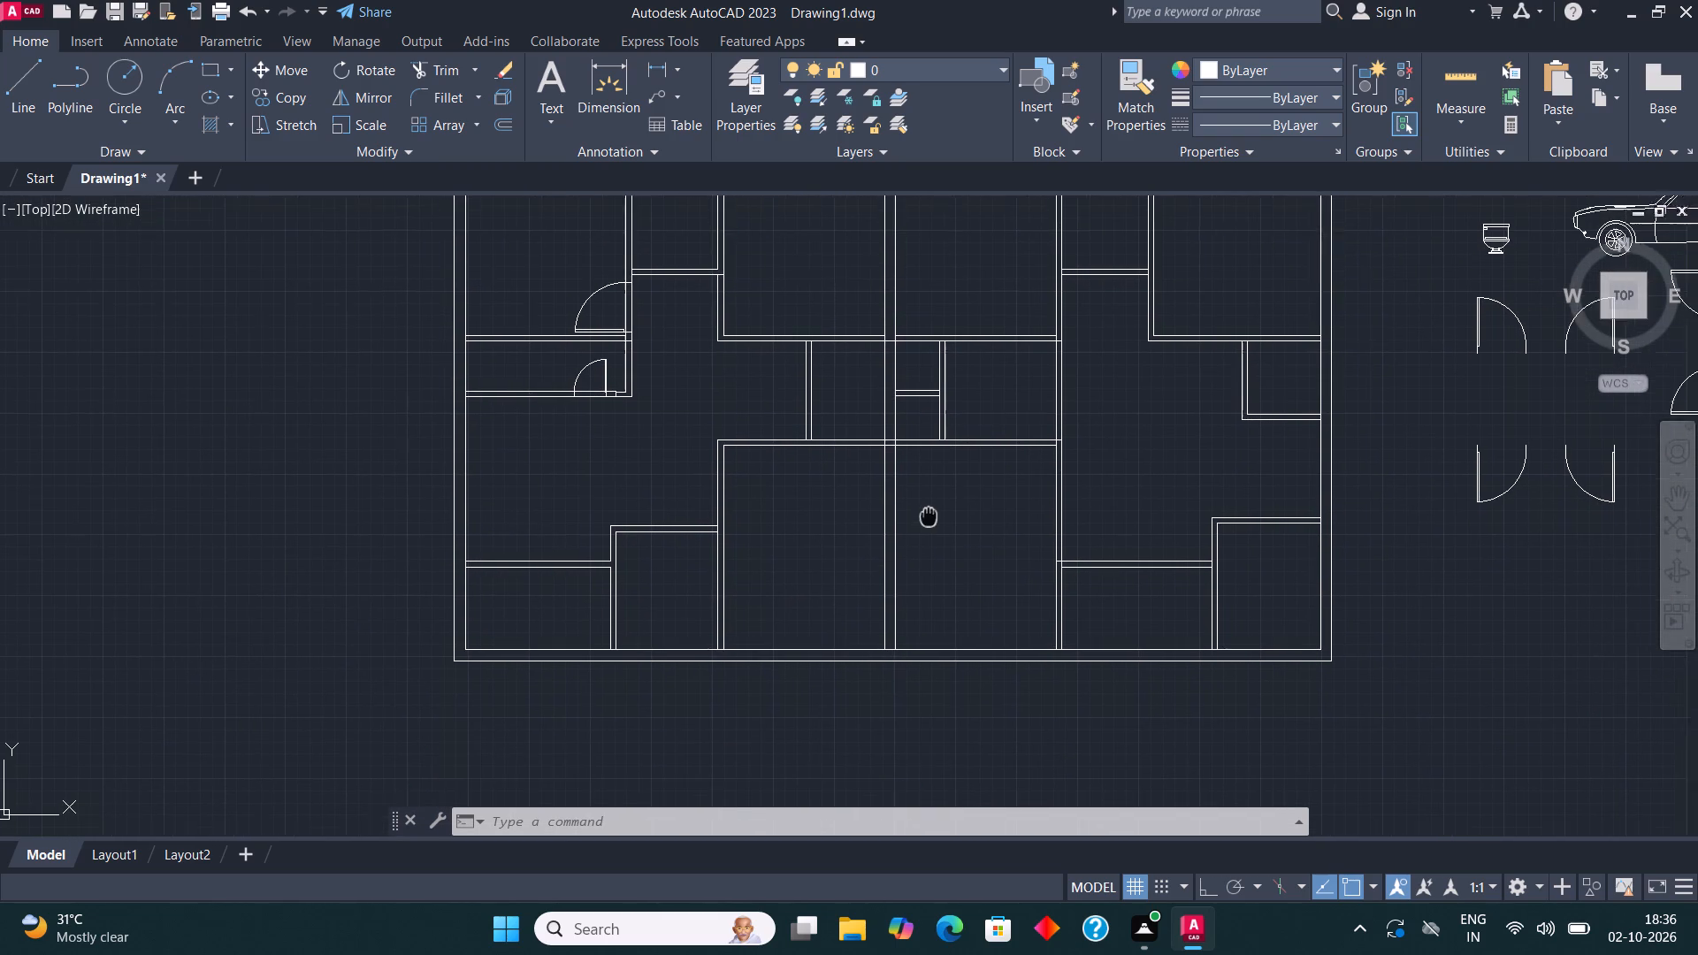
{"action": "middle_click_drag", "start_coordinate": [925, 512], "coordinate": [913, 503]}
{"action": "middle_click_drag", "start_coordinate": [921, 505], "coordinate": [922, 544]}
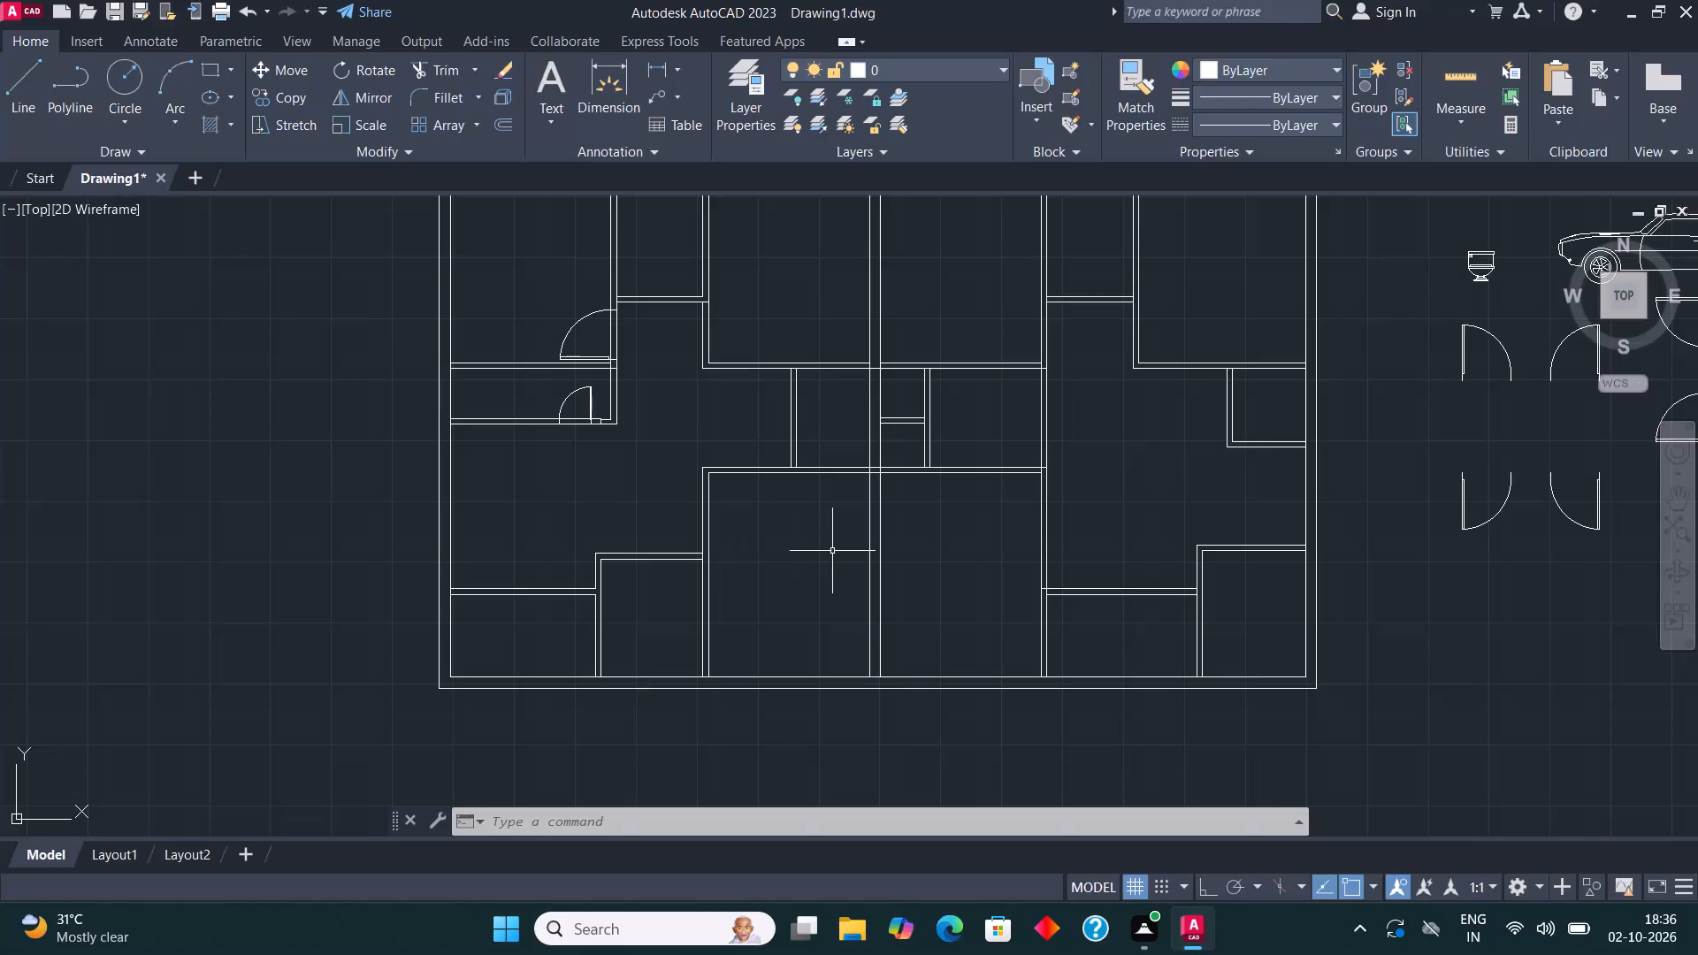
{"action": "middle_click_drag", "start_coordinate": [809, 571], "coordinate": [907, 569]}
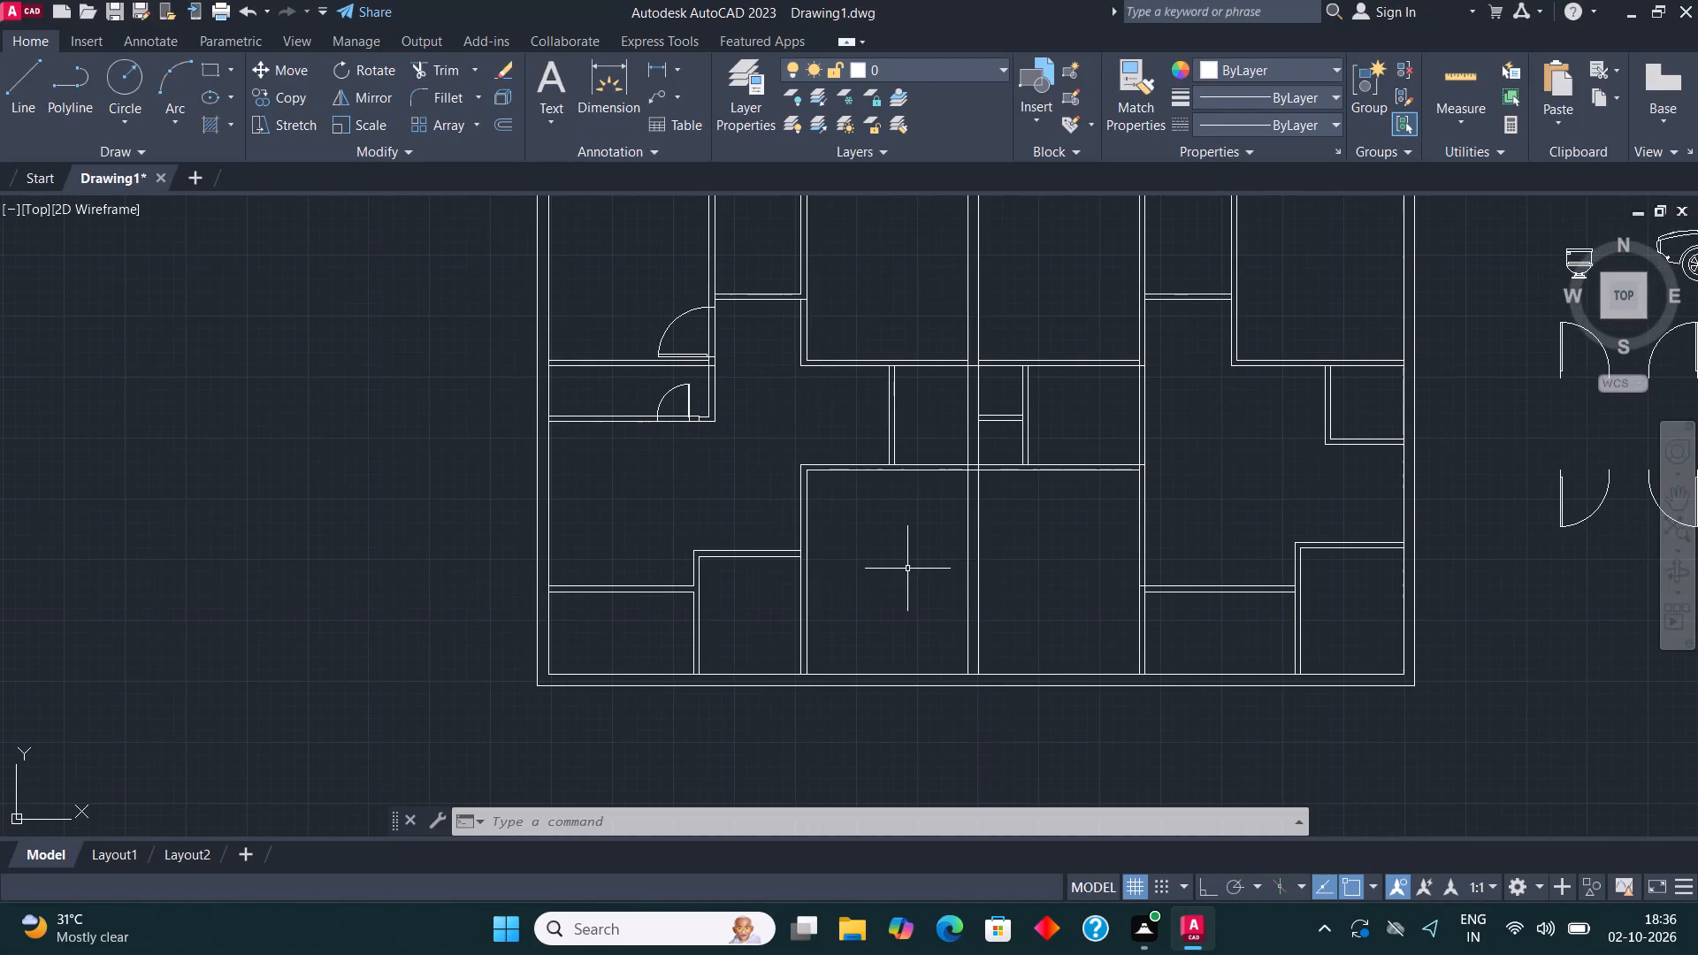
{"action": "middle_click_drag", "start_coordinate": [979, 573], "coordinate": [869, 645]}
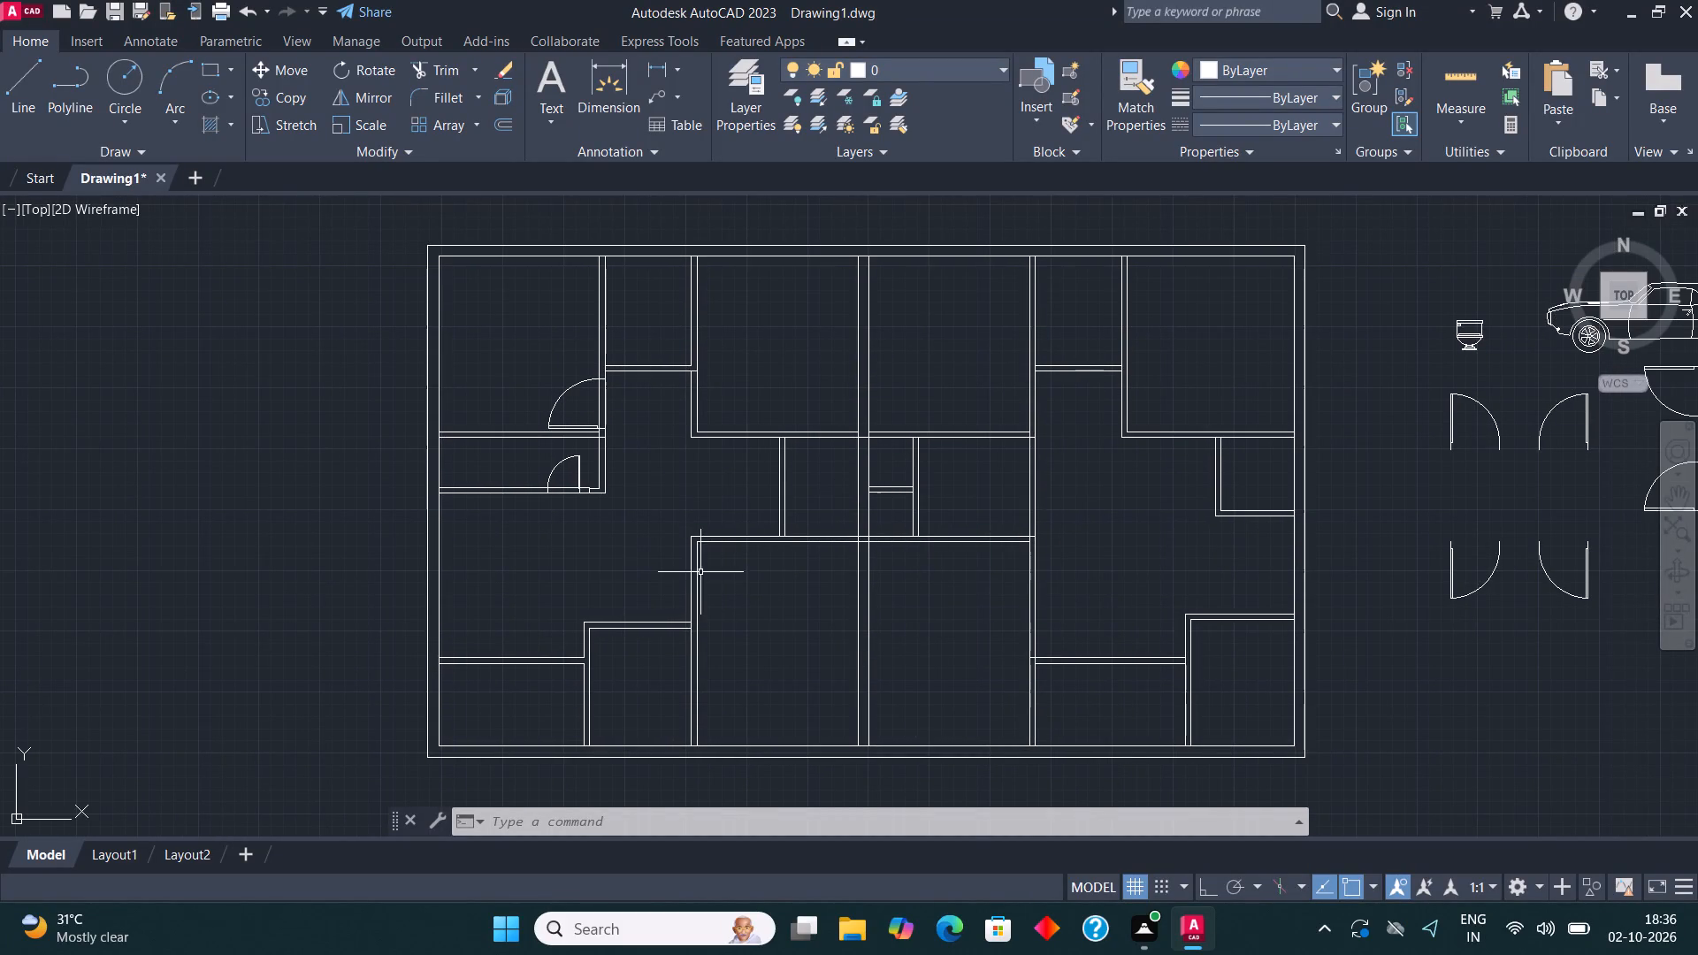
{"action": "middle_click_drag", "start_coordinate": [849, 529], "coordinate": [889, 616]}
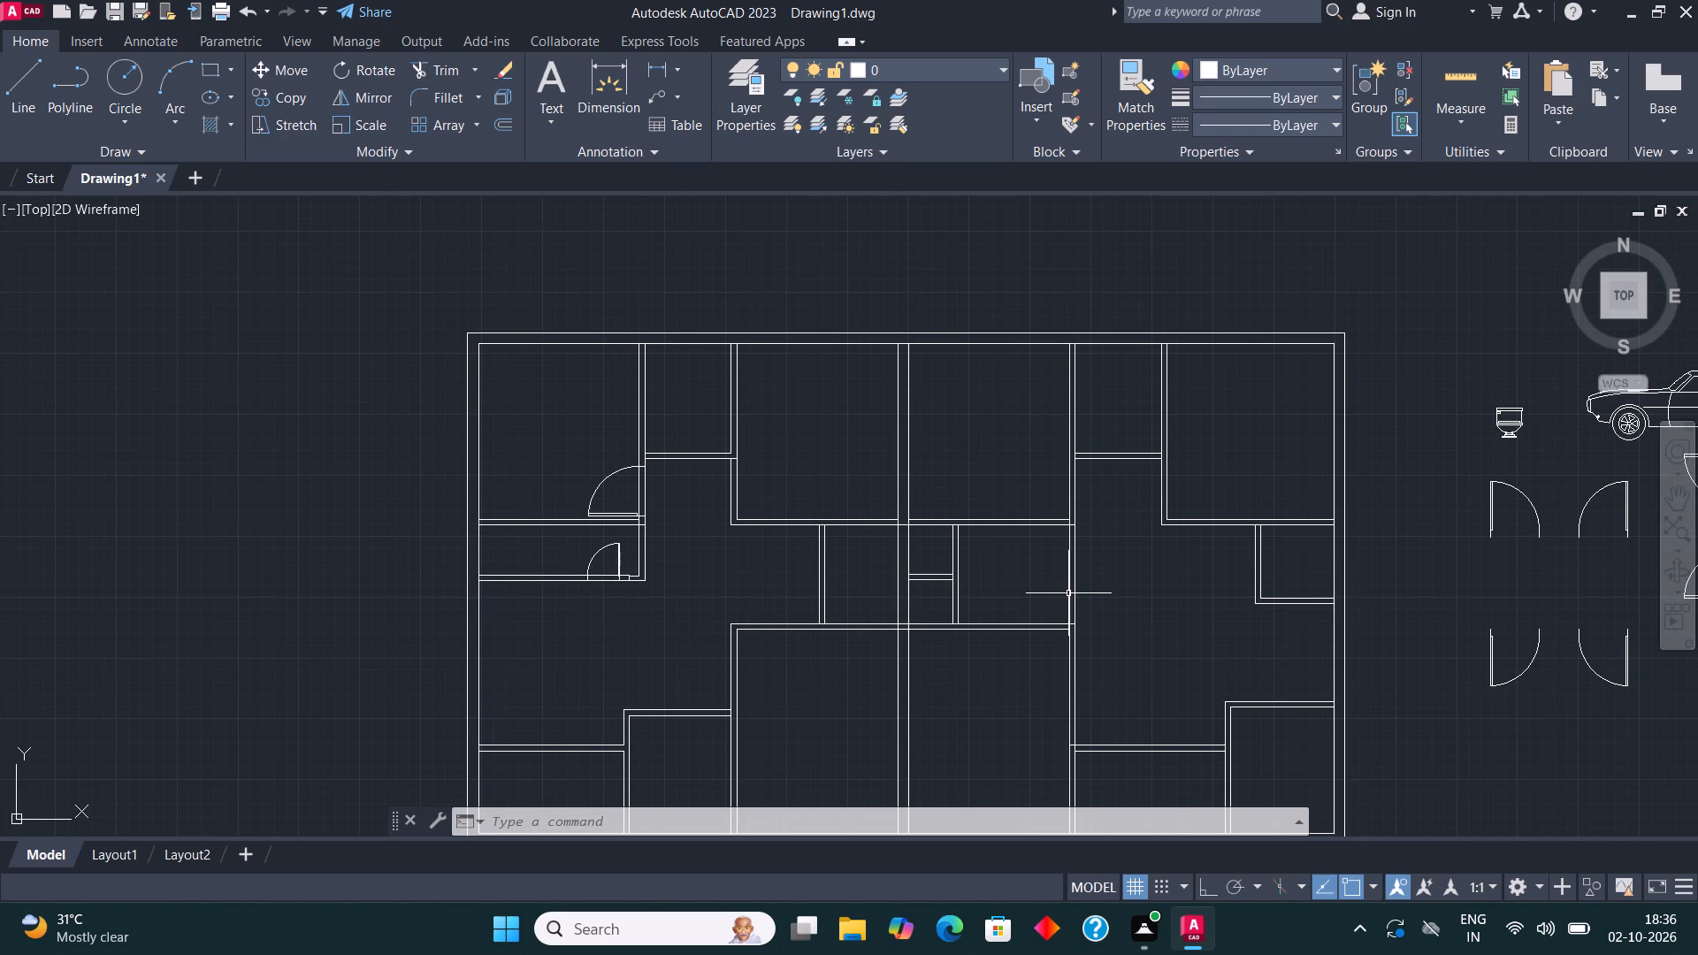
Copy a spare door block onto the wall between the upper-left room and the narrow top room, just above the narrow room's bottom wall.
{"action": "middle_click_drag", "start_coordinate": [1269, 633], "coordinate": [1074, 605]}
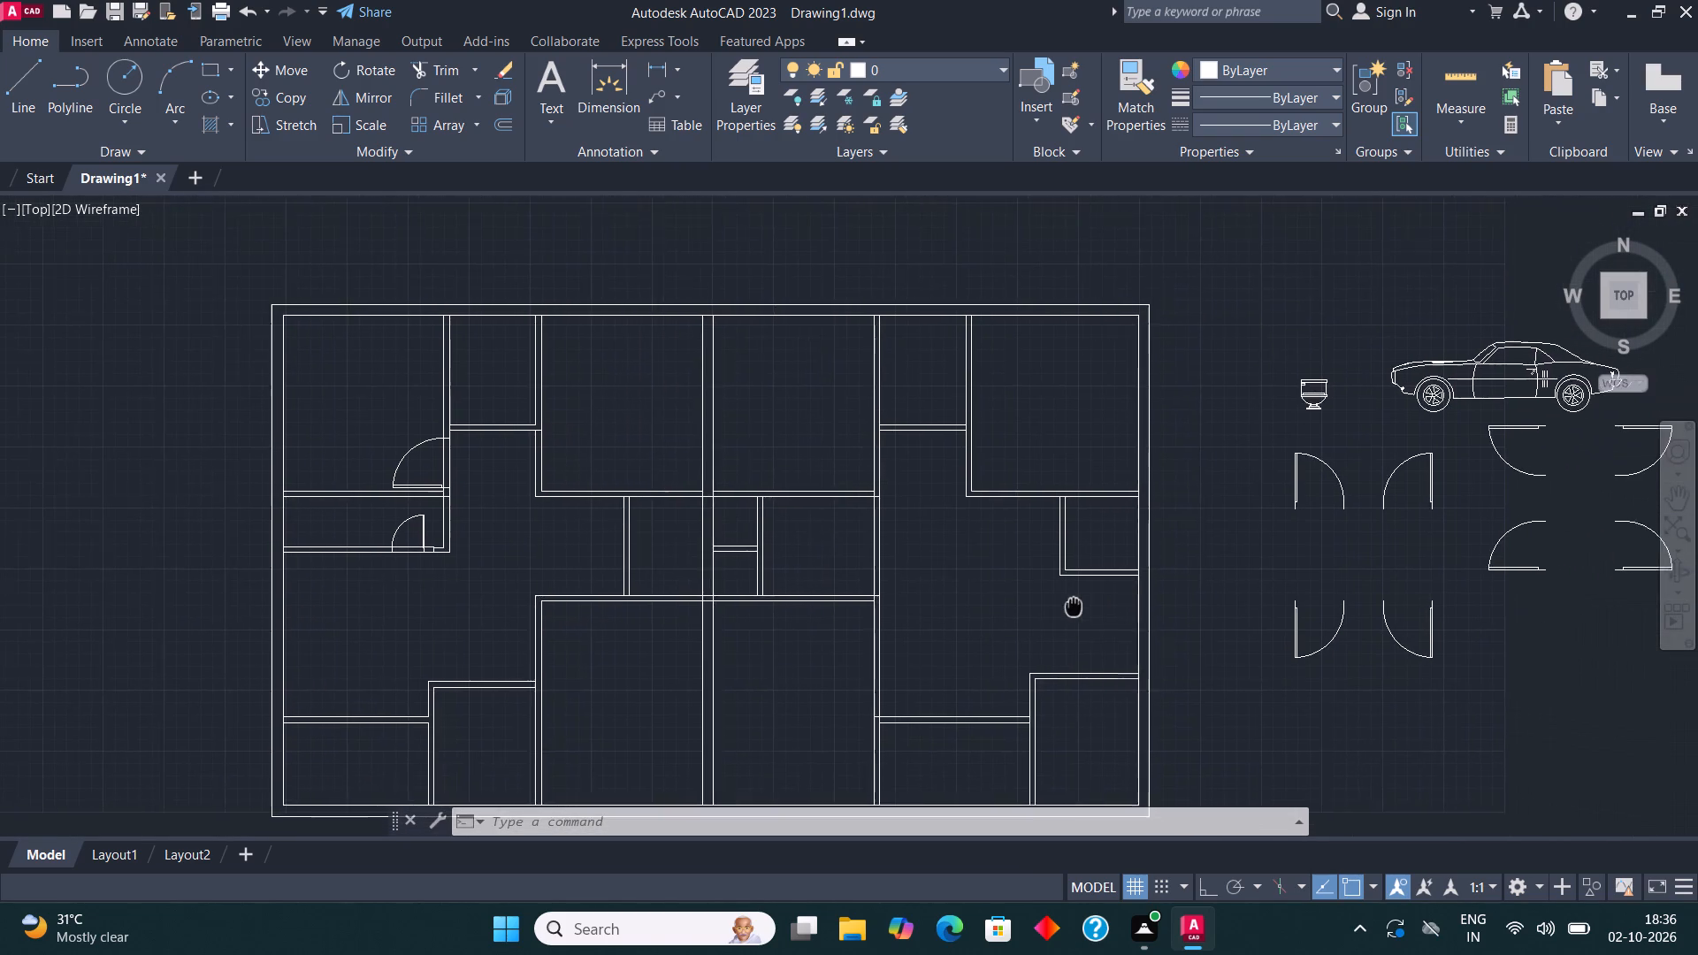
{"action": "middle_click_drag", "start_coordinate": [1074, 605], "coordinate": [999, 622]}
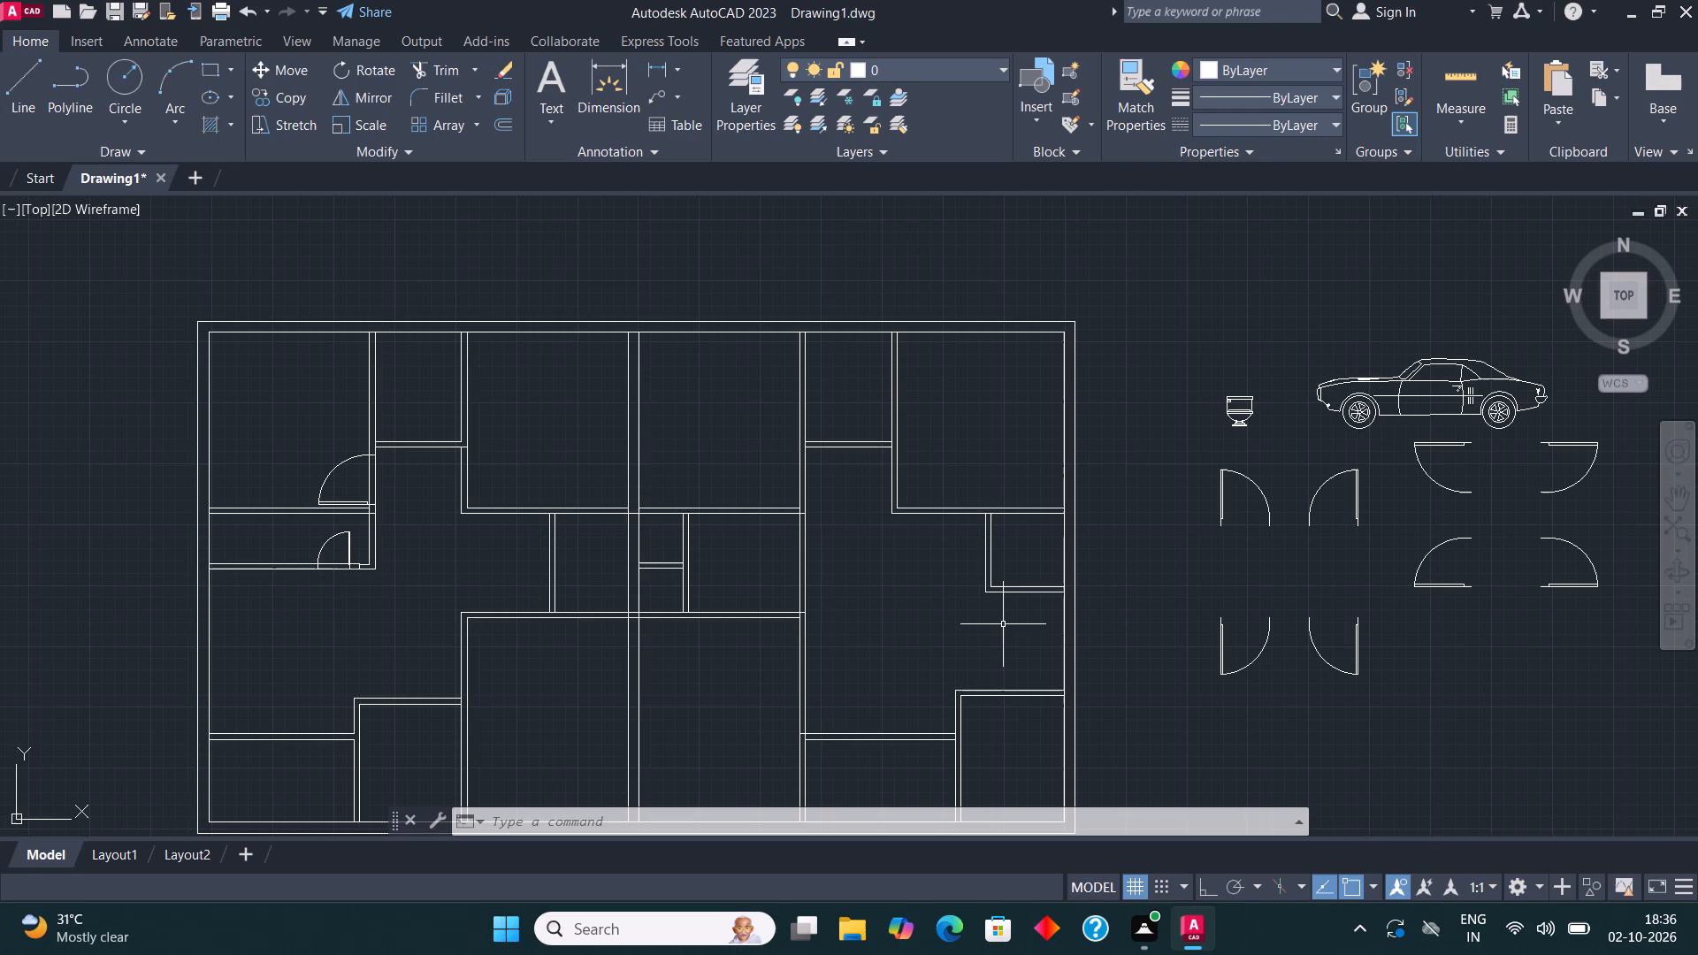
{"action": "left_click", "coordinate": [1564, 585]}
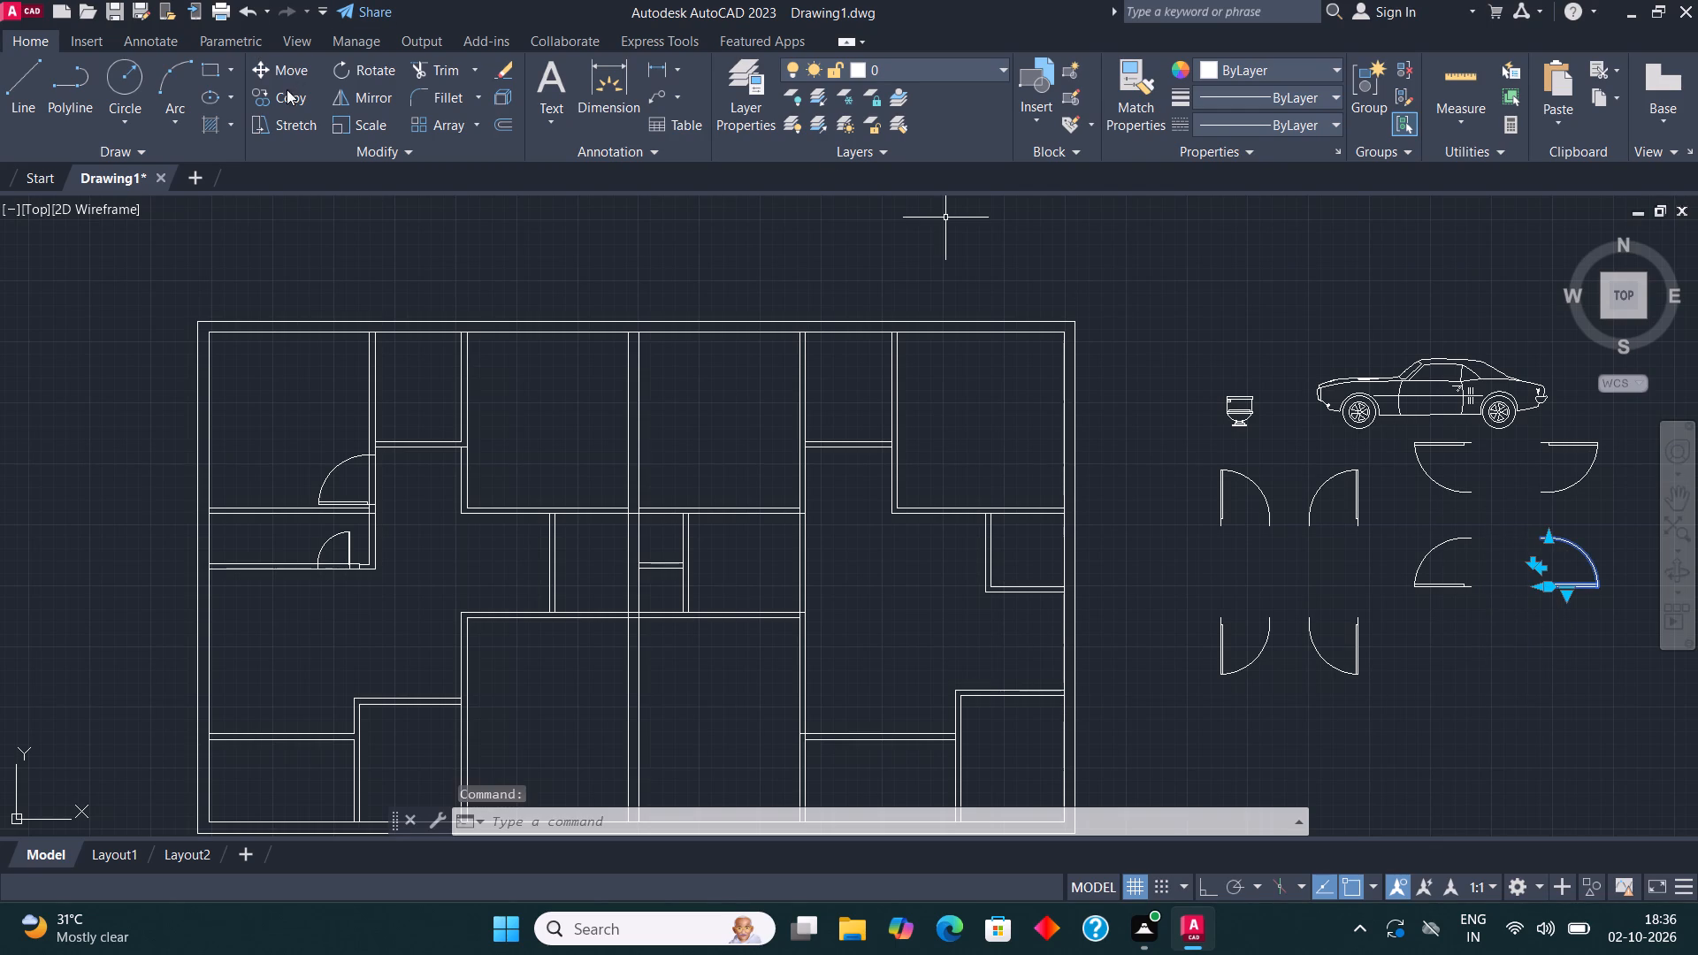
{"action": "left_click", "coordinate": [287, 91]}
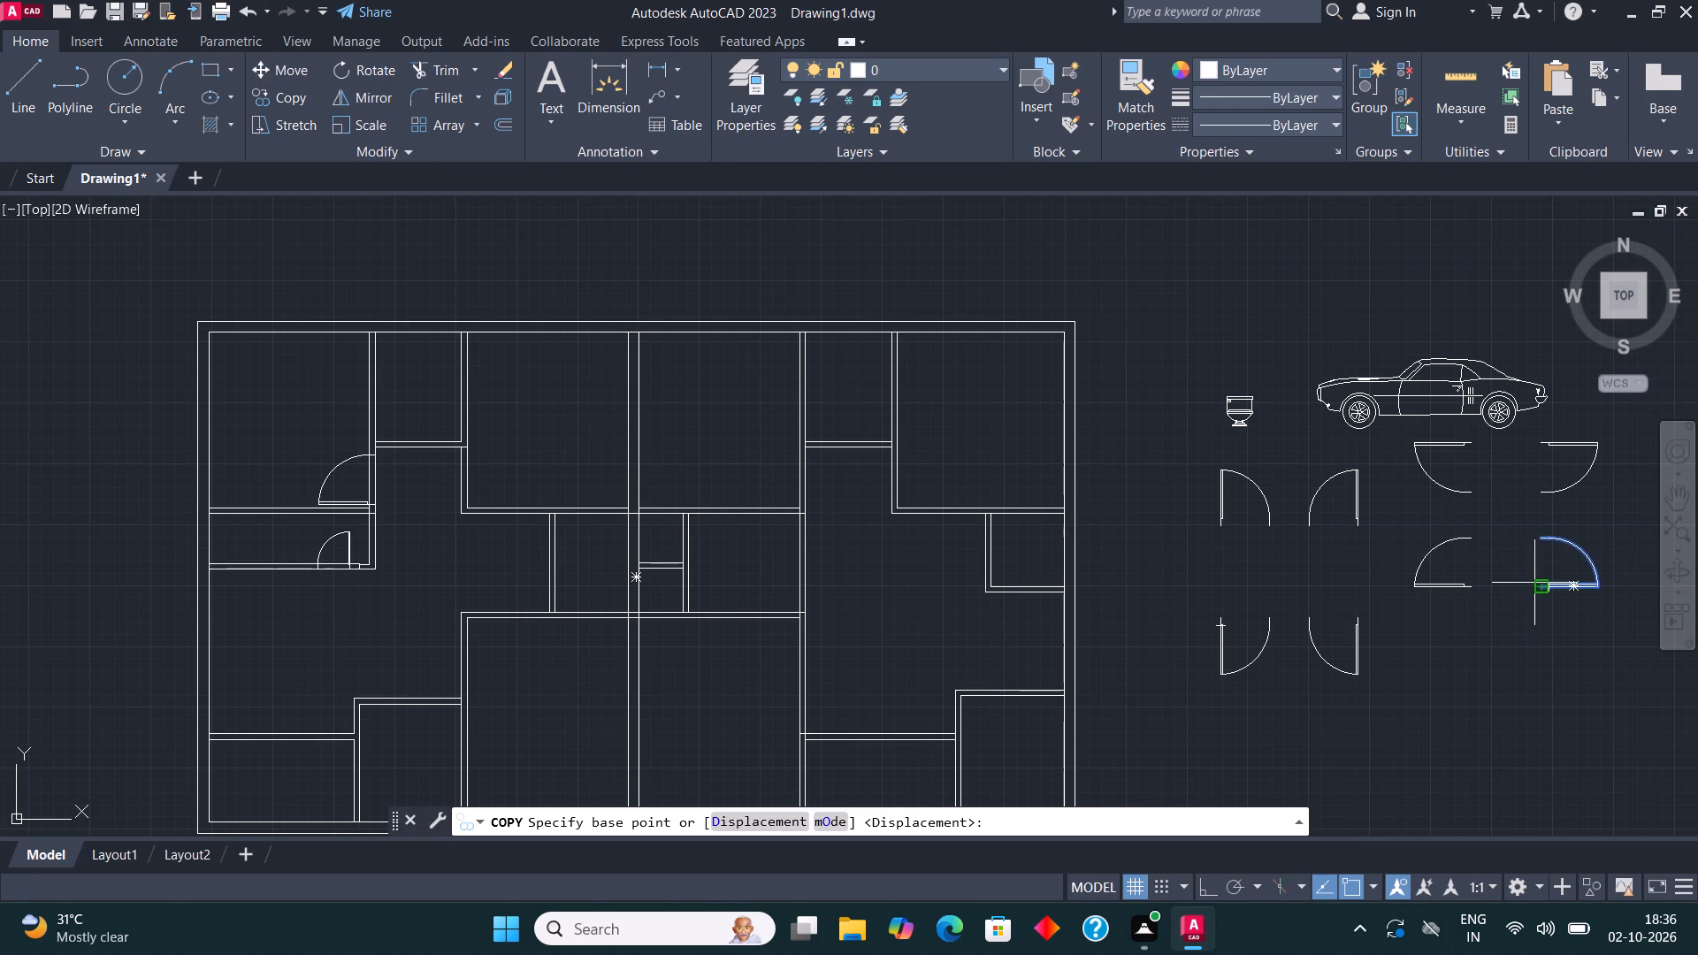
{"action": "left_click", "coordinate": [1534, 583]}
{"action": "scroll", "coordinate": [1553, 617], "scroll_direction": "down", "scroll_amount": 3}
{"action": "middle_click_drag", "start_coordinate": [1343, 571], "coordinate": [1312, 568]}
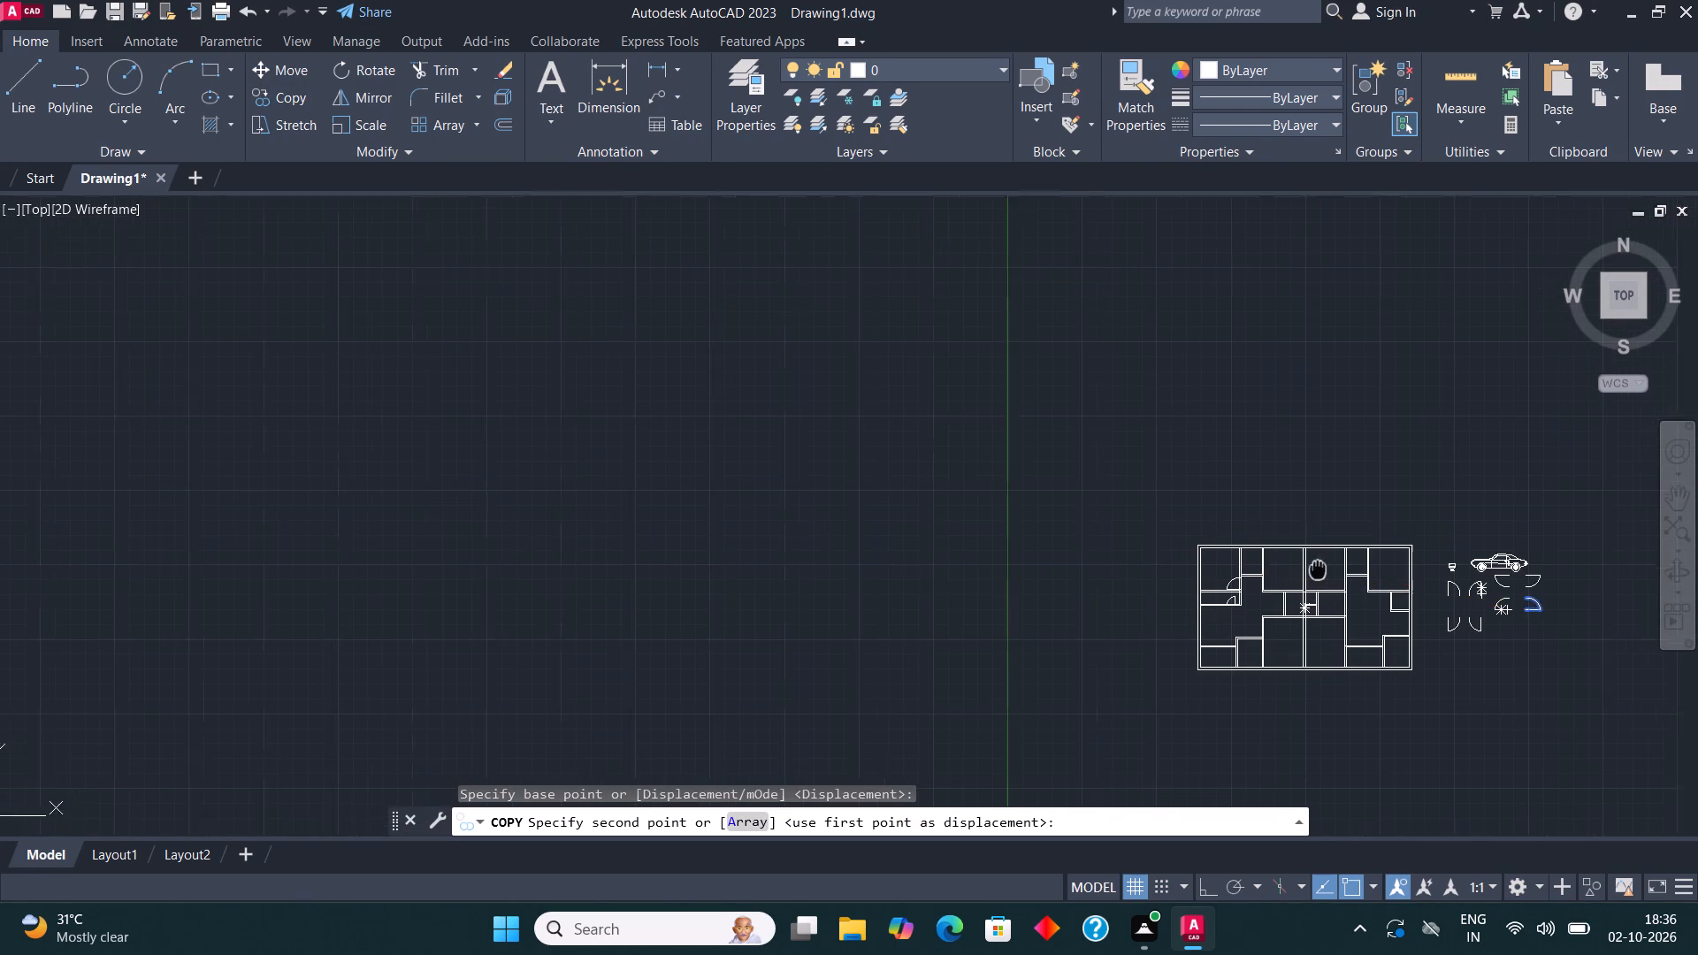
{"action": "middle_click_drag", "start_coordinate": [1312, 568], "coordinate": [1046, 564]}
{"action": "scroll", "coordinate": [1005, 574], "scroll_direction": "up", "scroll_amount": 3}
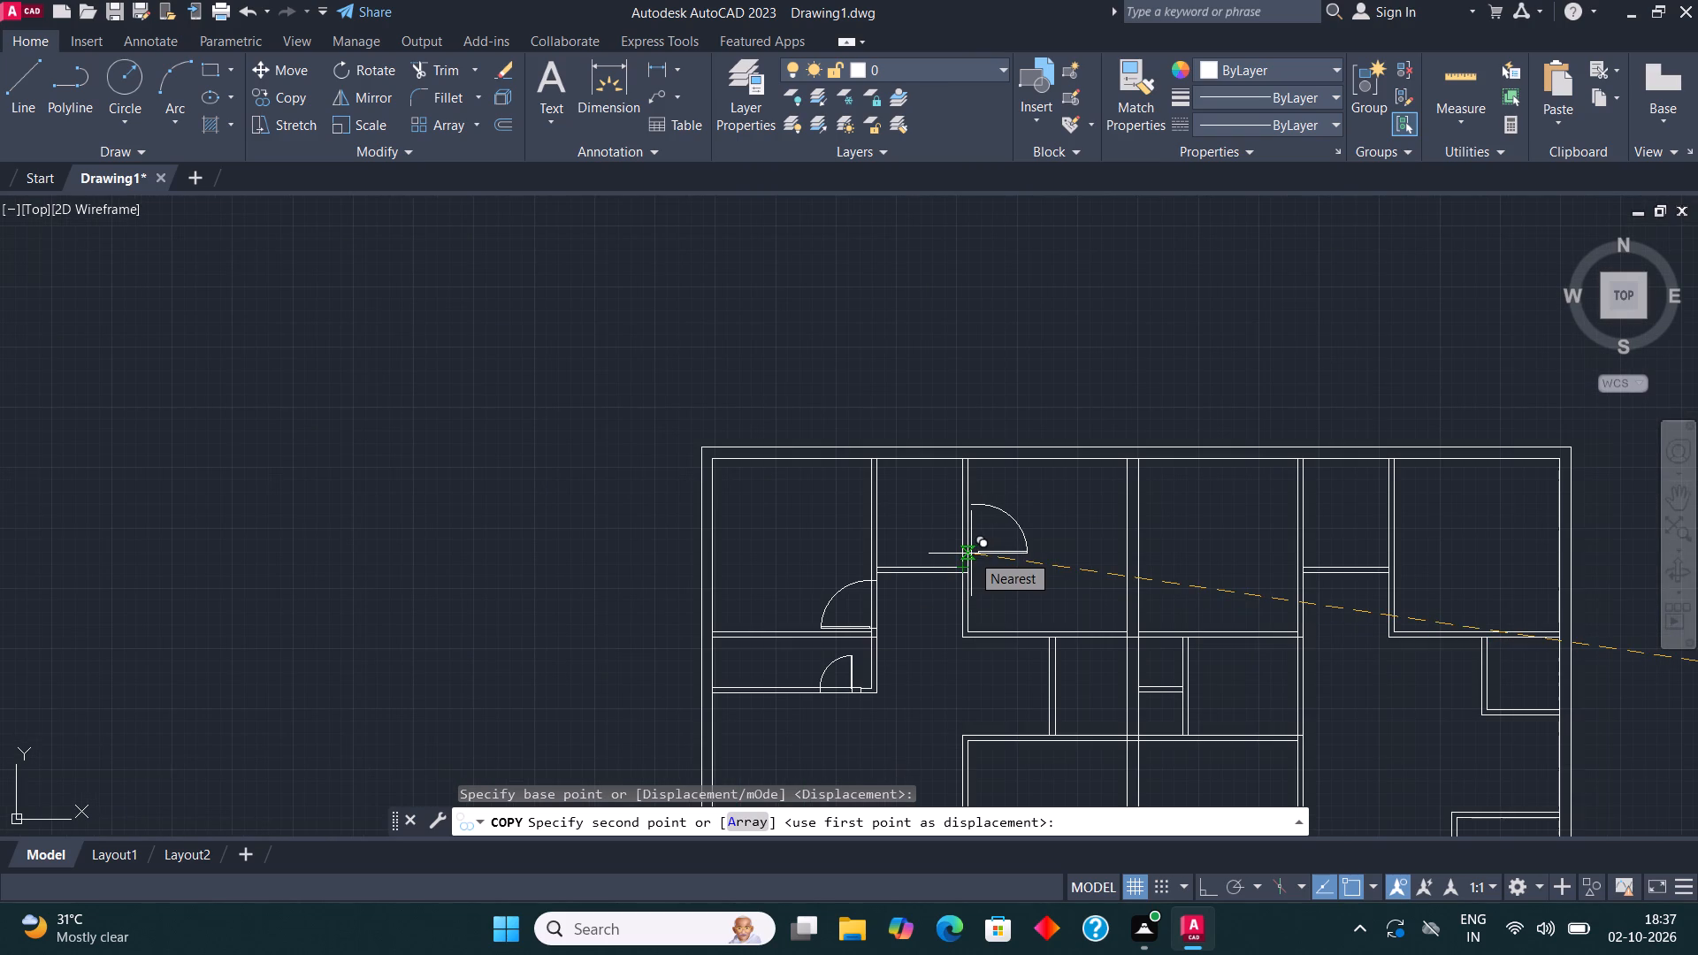
{"action": "scroll", "coordinate": [880, 552], "scroll_direction": "up", "scroll_amount": 3}
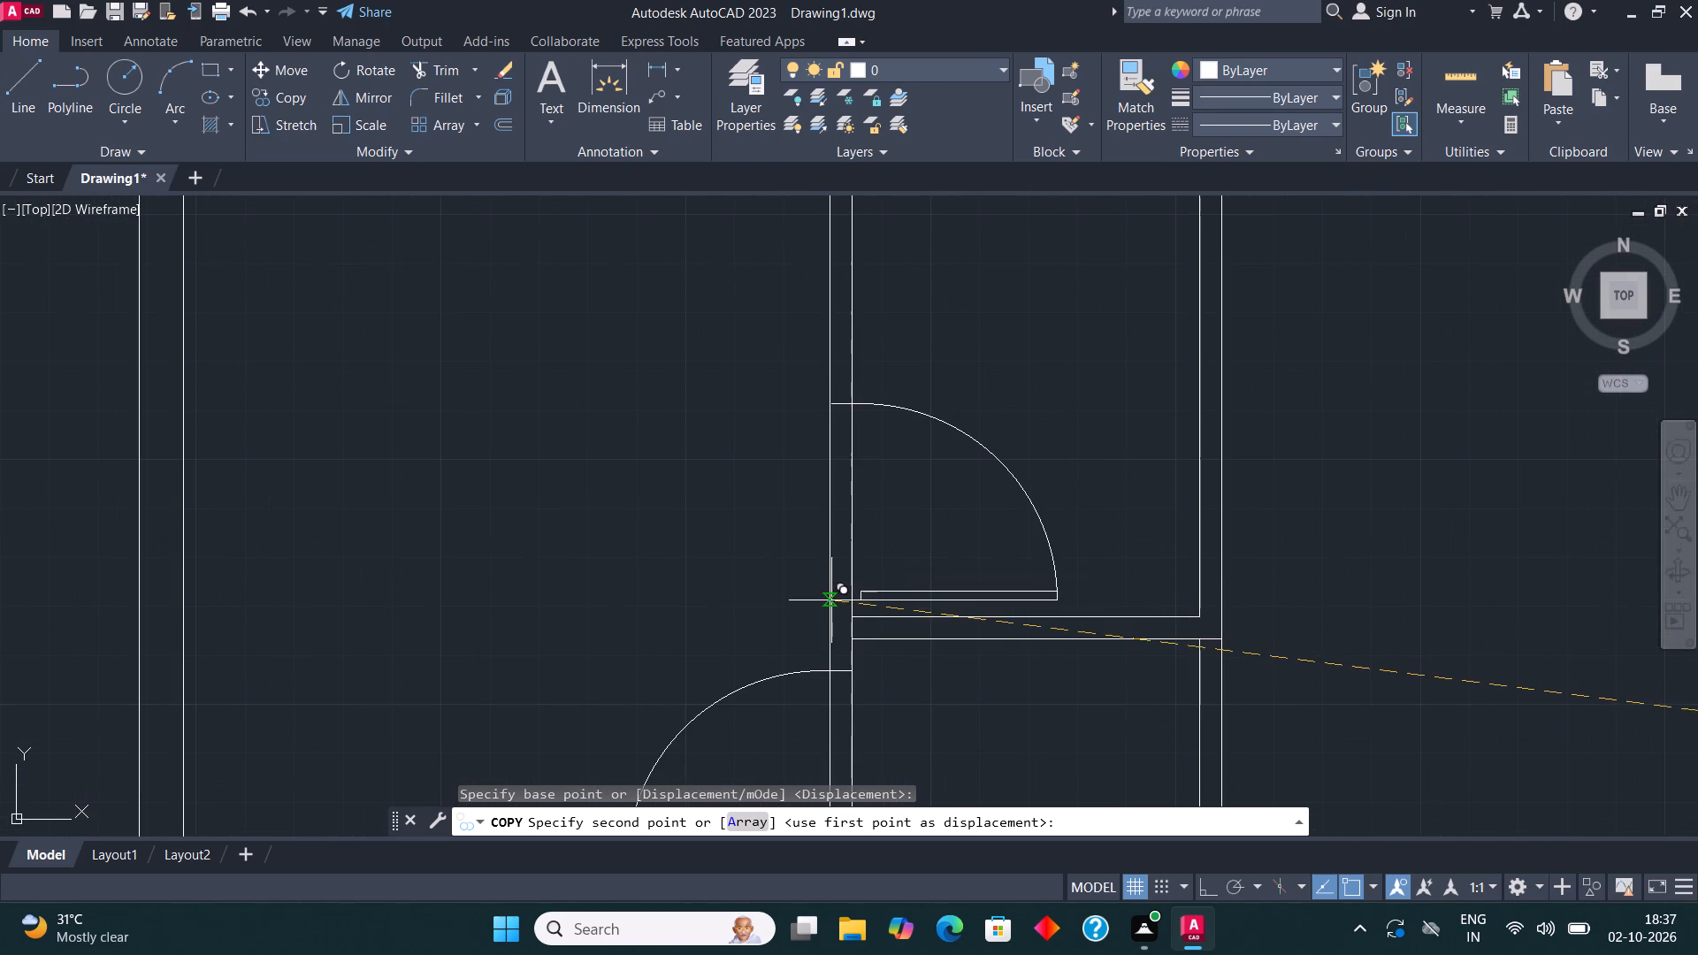
{"action": "left_click", "coordinate": [831, 594]}
{"action": "key", "text": "Escape"}
Scale down the narrow top room's new door about its hinge-side corner on the wall.
{"action": "left_click", "coordinate": [917, 596]}
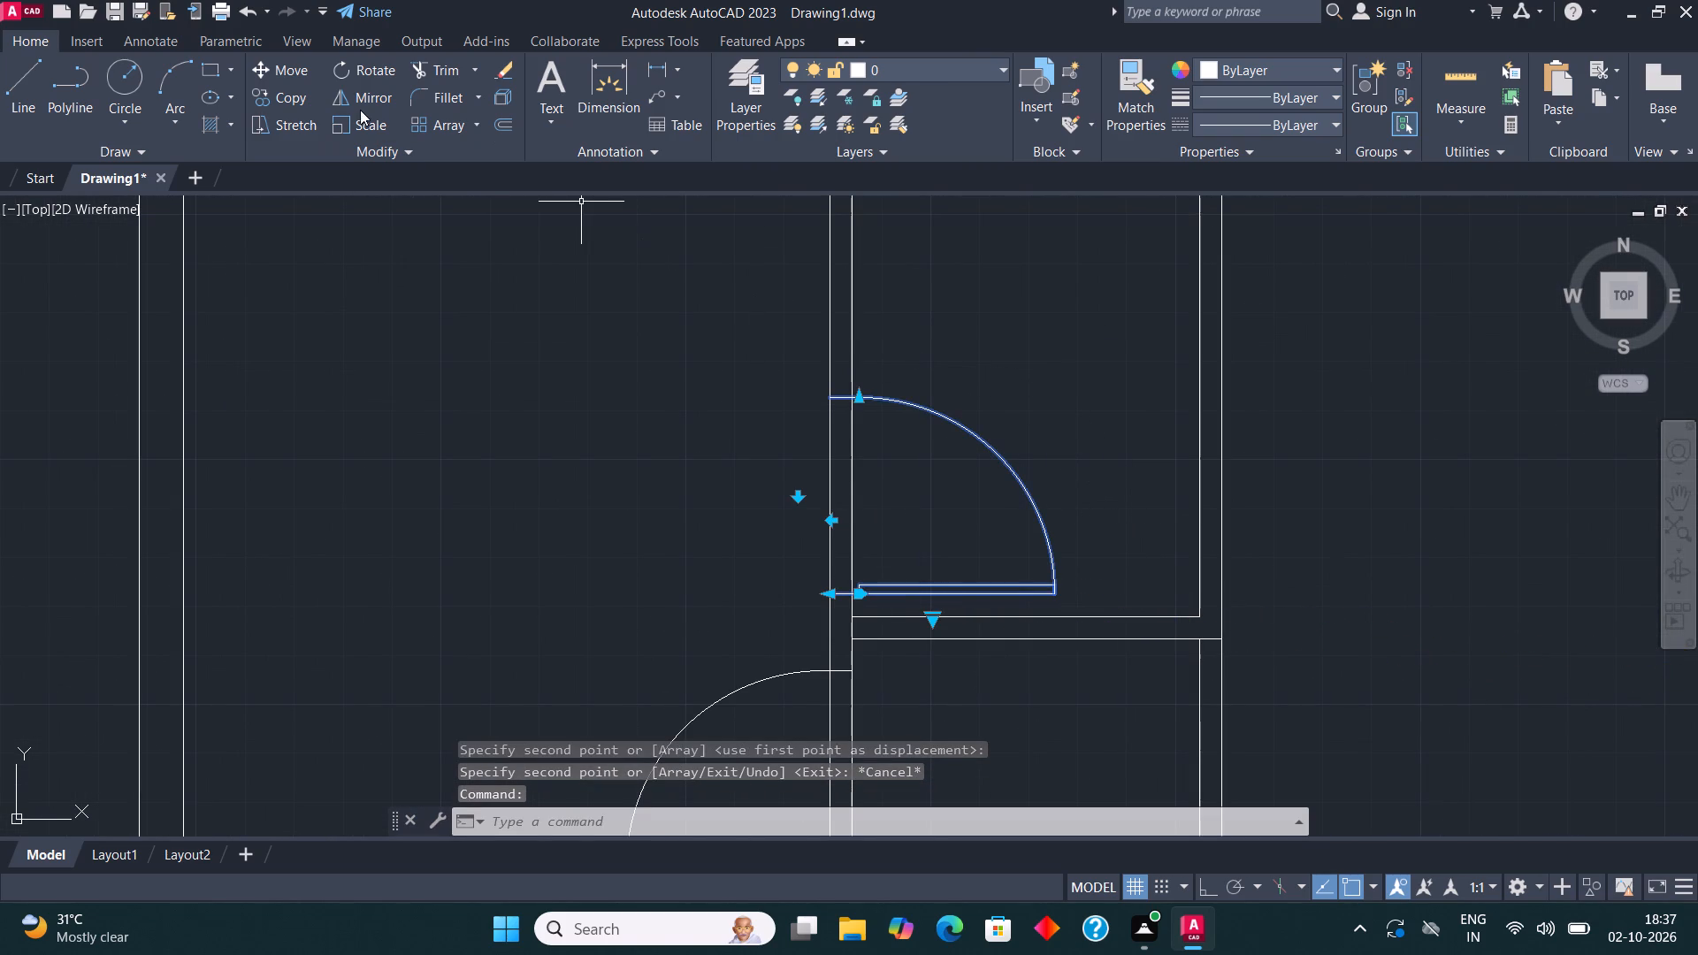
{"action": "left_click", "coordinate": [372, 118]}
{"action": "left_click", "coordinate": [828, 597]}
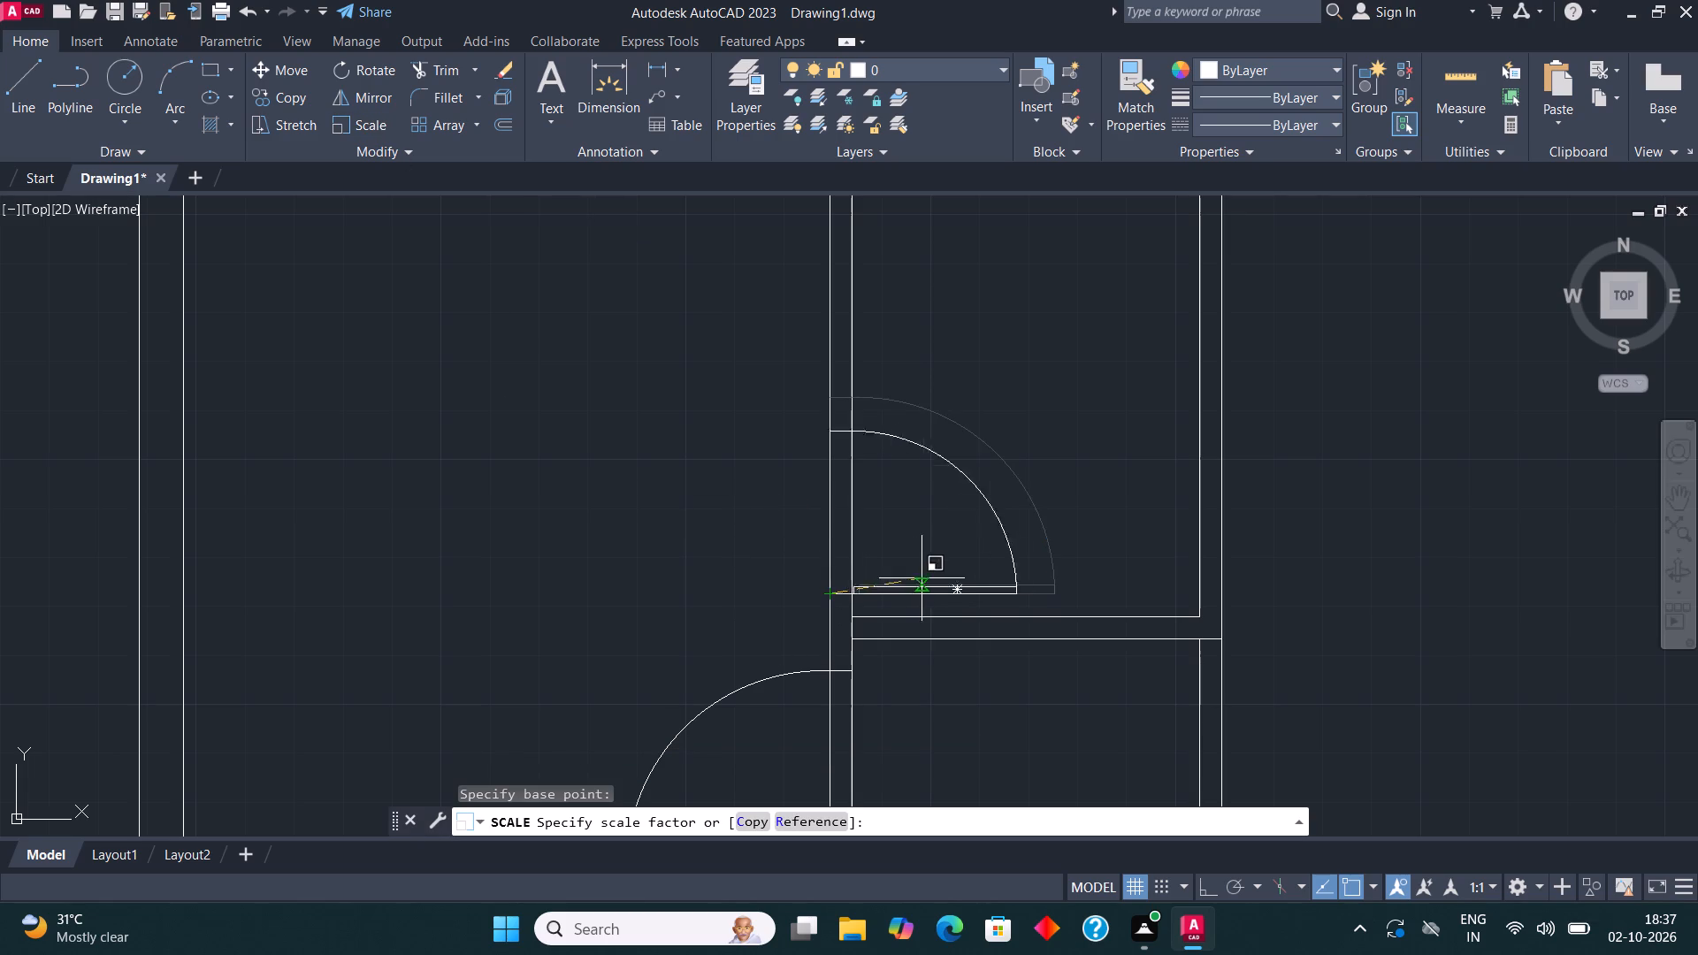
{"action": "left_click", "coordinate": [922, 582]}
Copy an upright door block into the bottom wall of the large top room on the central wall's left side, near its lower-left corner.
{"action": "scroll", "coordinate": [898, 530], "scroll_direction": "down", "scroll_amount": 3}
{"action": "middle_click_drag", "start_coordinate": [904, 512], "coordinate": [861, 493]}
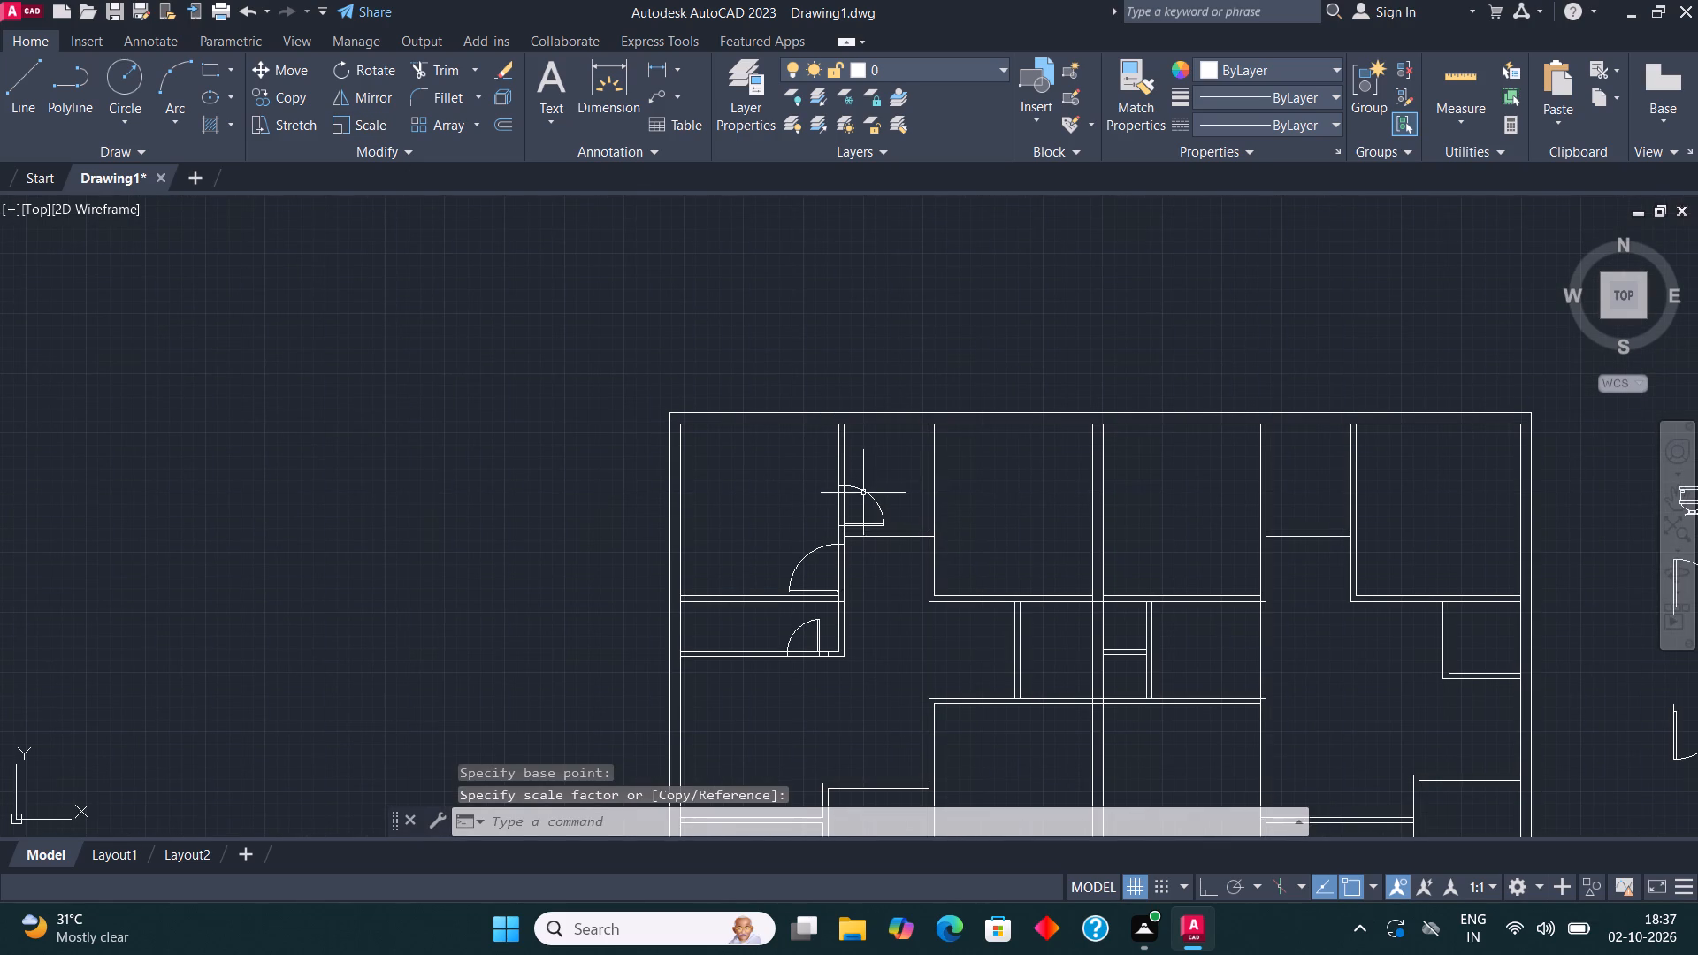
{"action": "middle_click_drag", "start_coordinate": [982, 525], "coordinate": [640, 384]}
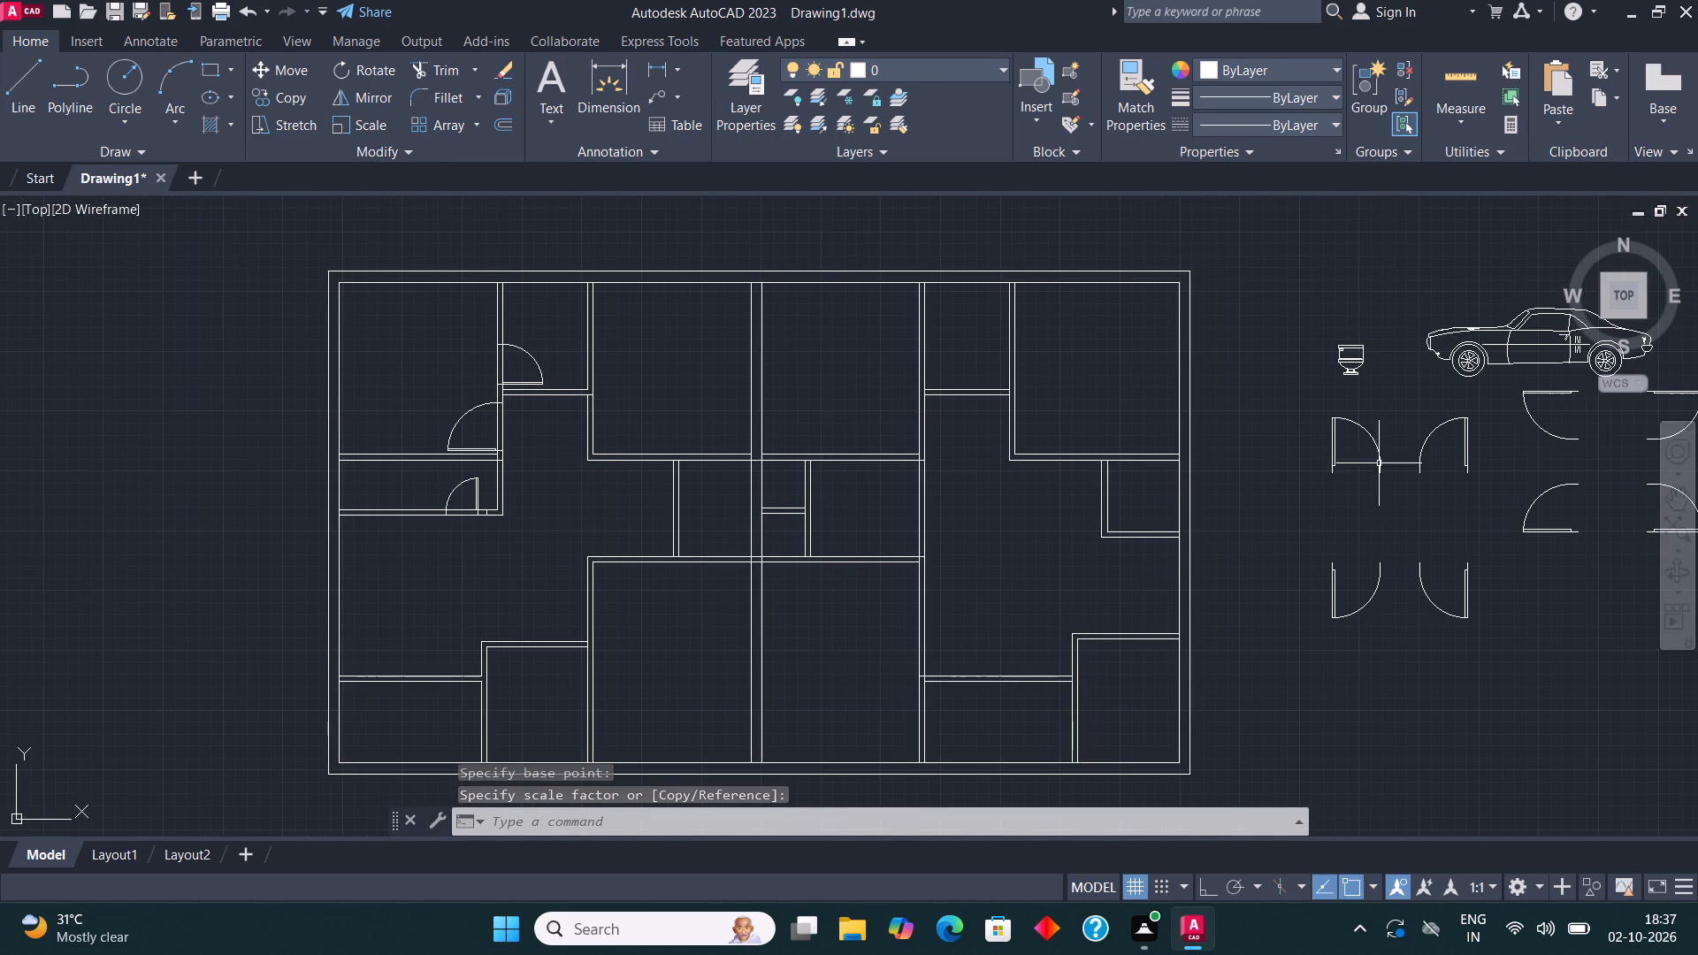
{"action": "left_click", "coordinate": [1339, 453]}
{"action": "left_click", "coordinate": [1330, 452]}
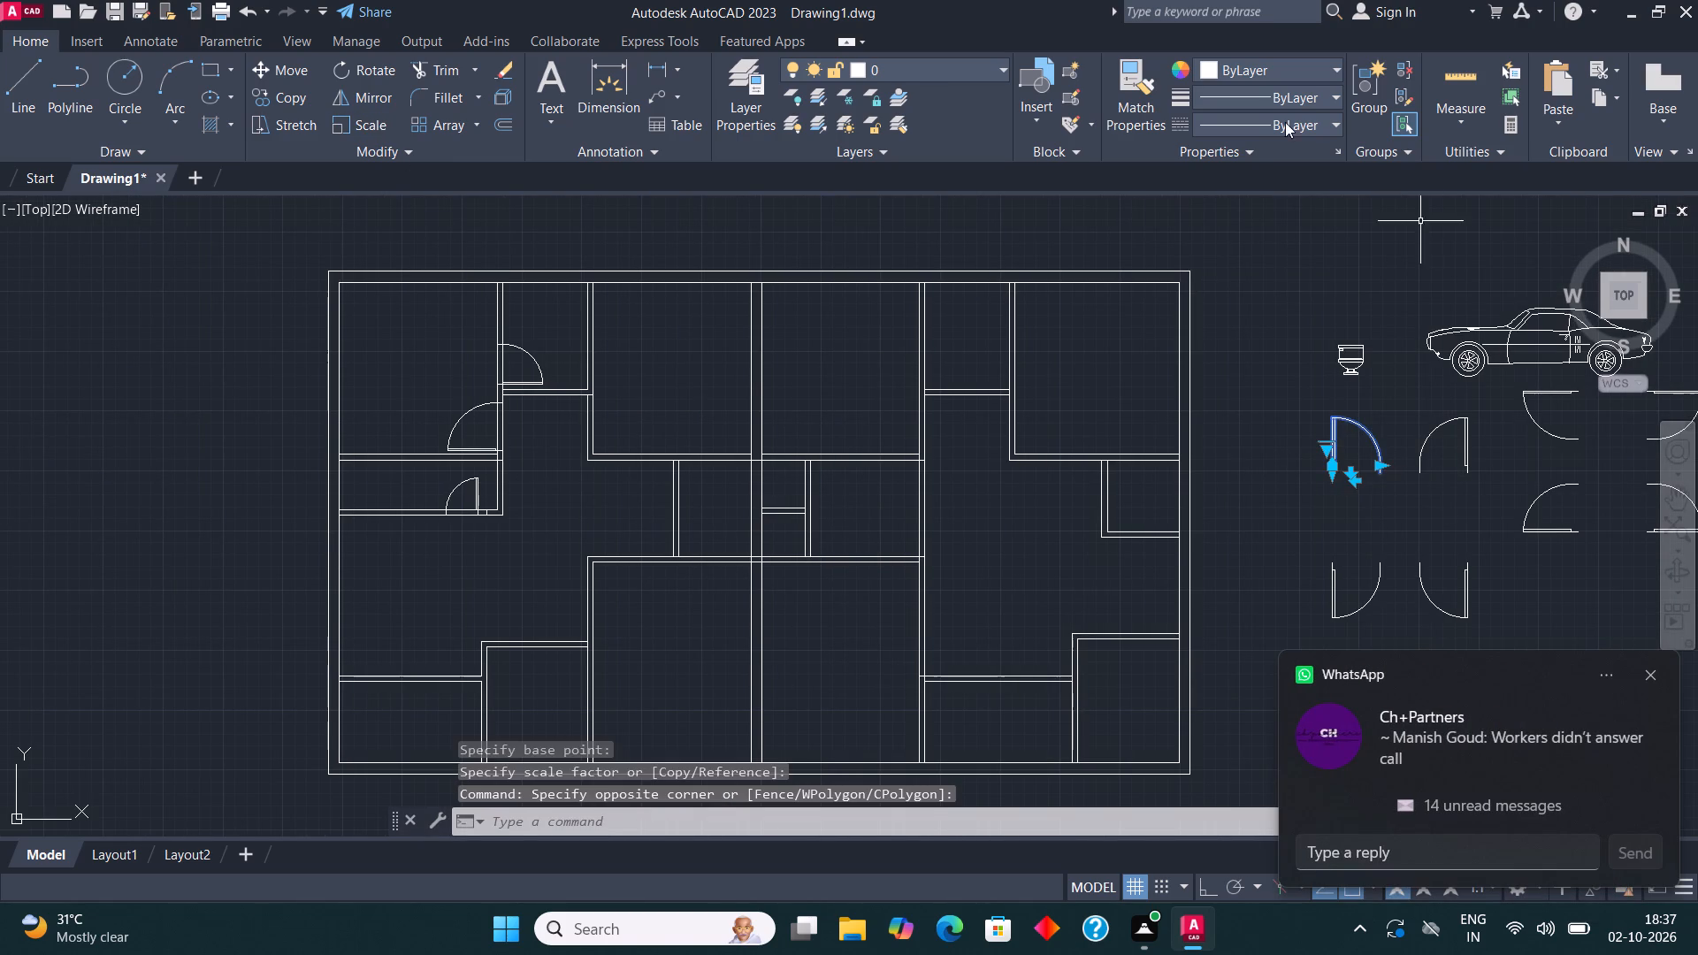
{"action": "left_click", "coordinate": [295, 97]}
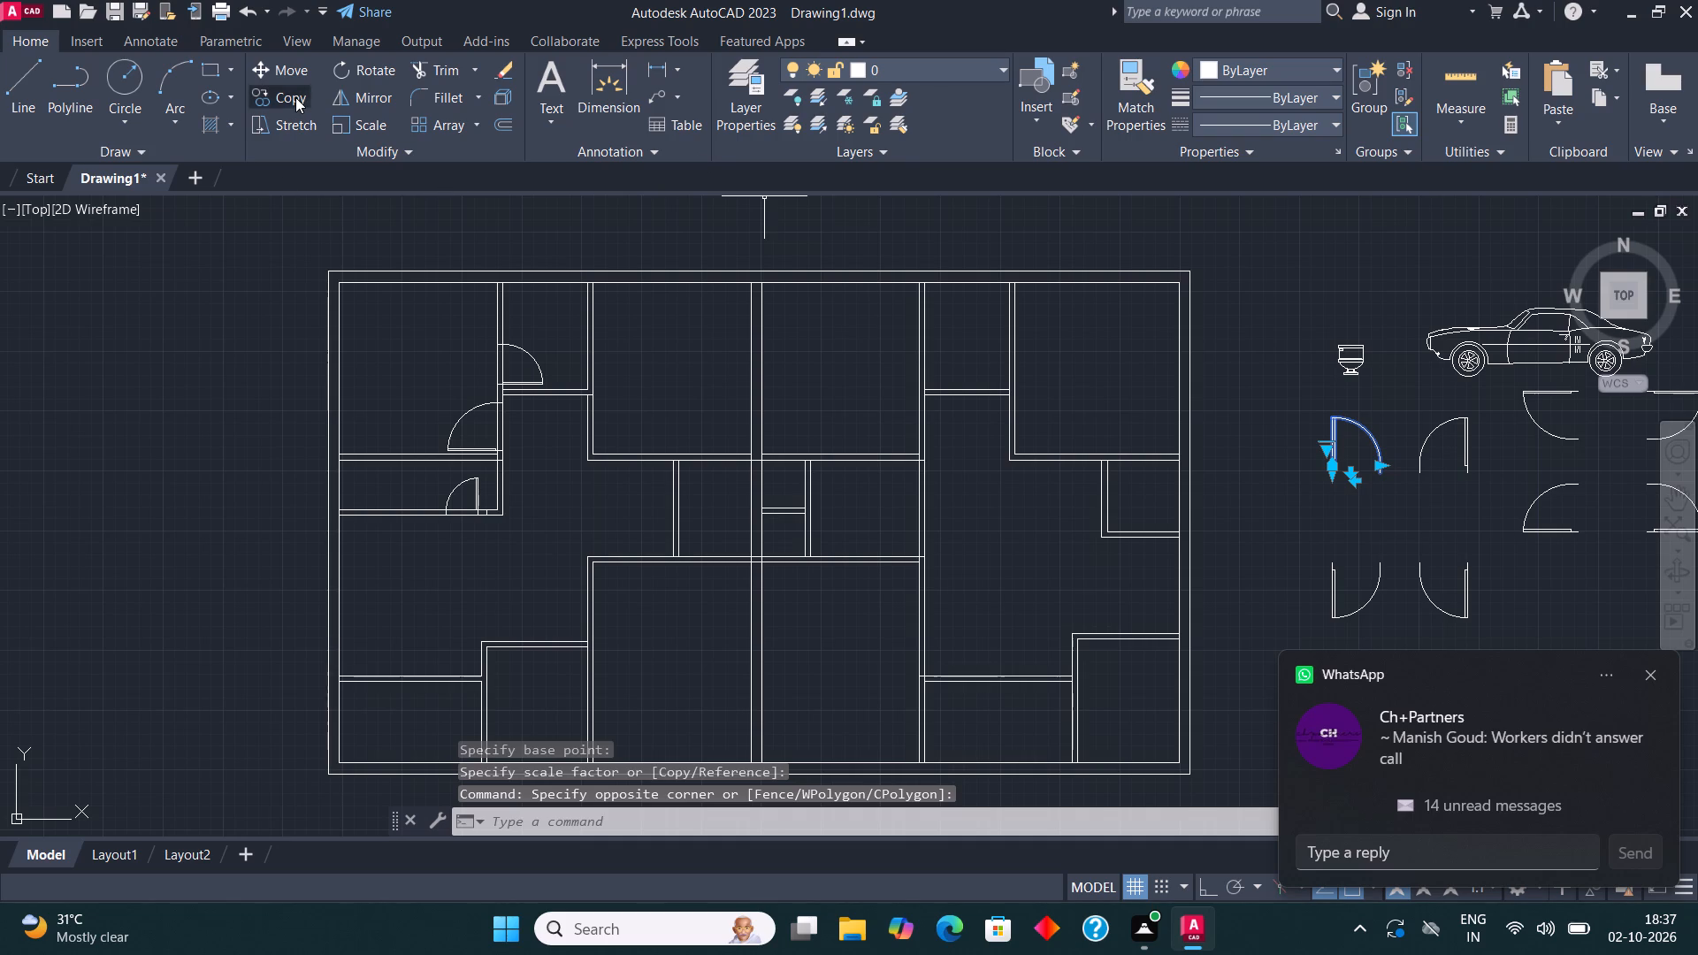
{"action": "left_click", "coordinate": [1325, 474]}
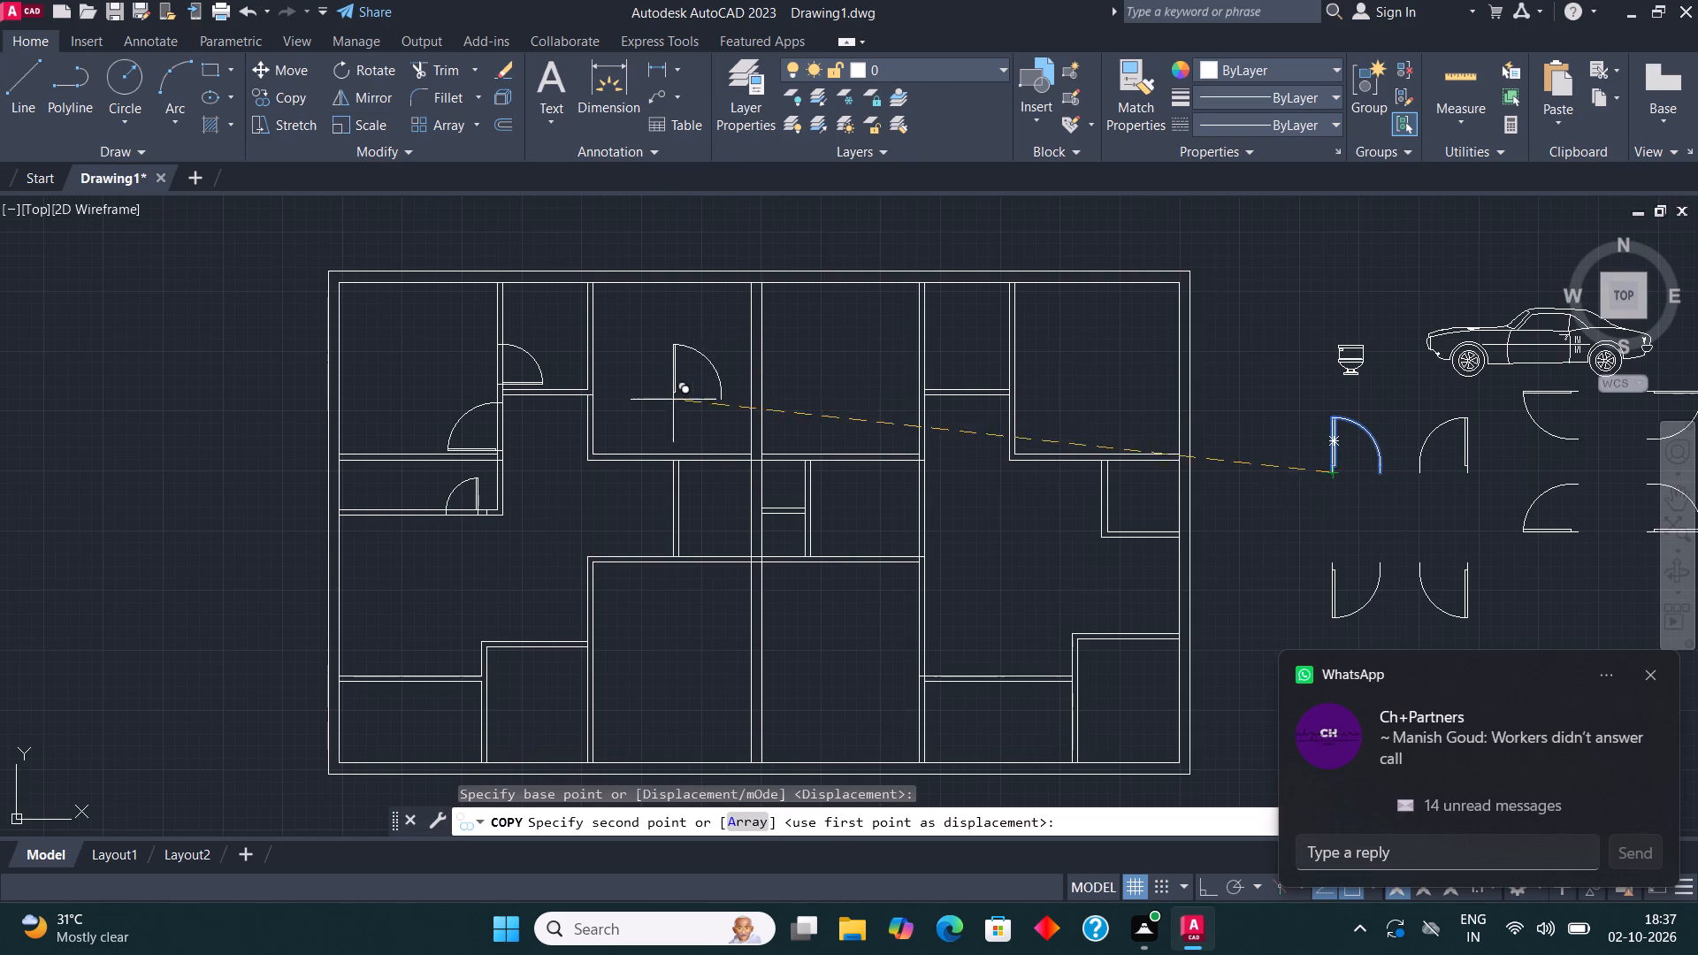
{"action": "middle_click_drag", "start_coordinate": [678, 414], "coordinate": [792, 485]}
{"action": "scroll", "coordinate": [705, 551], "scroll_direction": "up", "scroll_amount": 3}
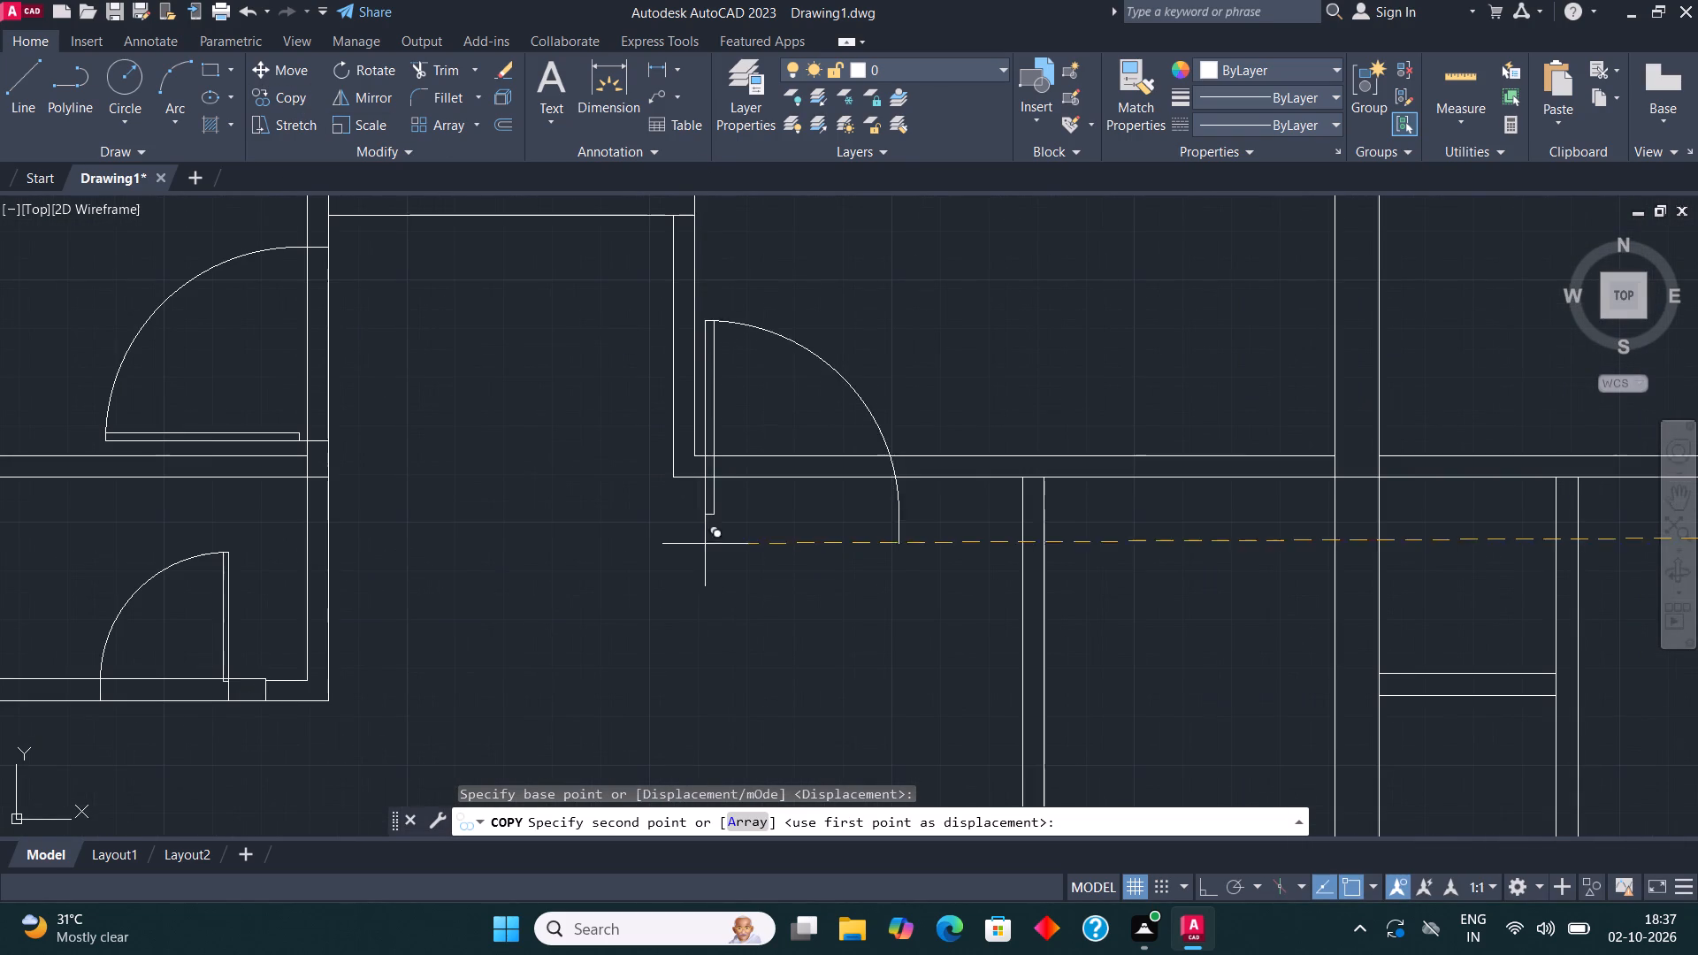
{"action": "left_click", "coordinate": [717, 475]}
{"action": "scroll", "coordinate": [614, 474], "scroll_direction": "down", "scroll_amount": 3}
{"action": "key", "text": "Escape"}
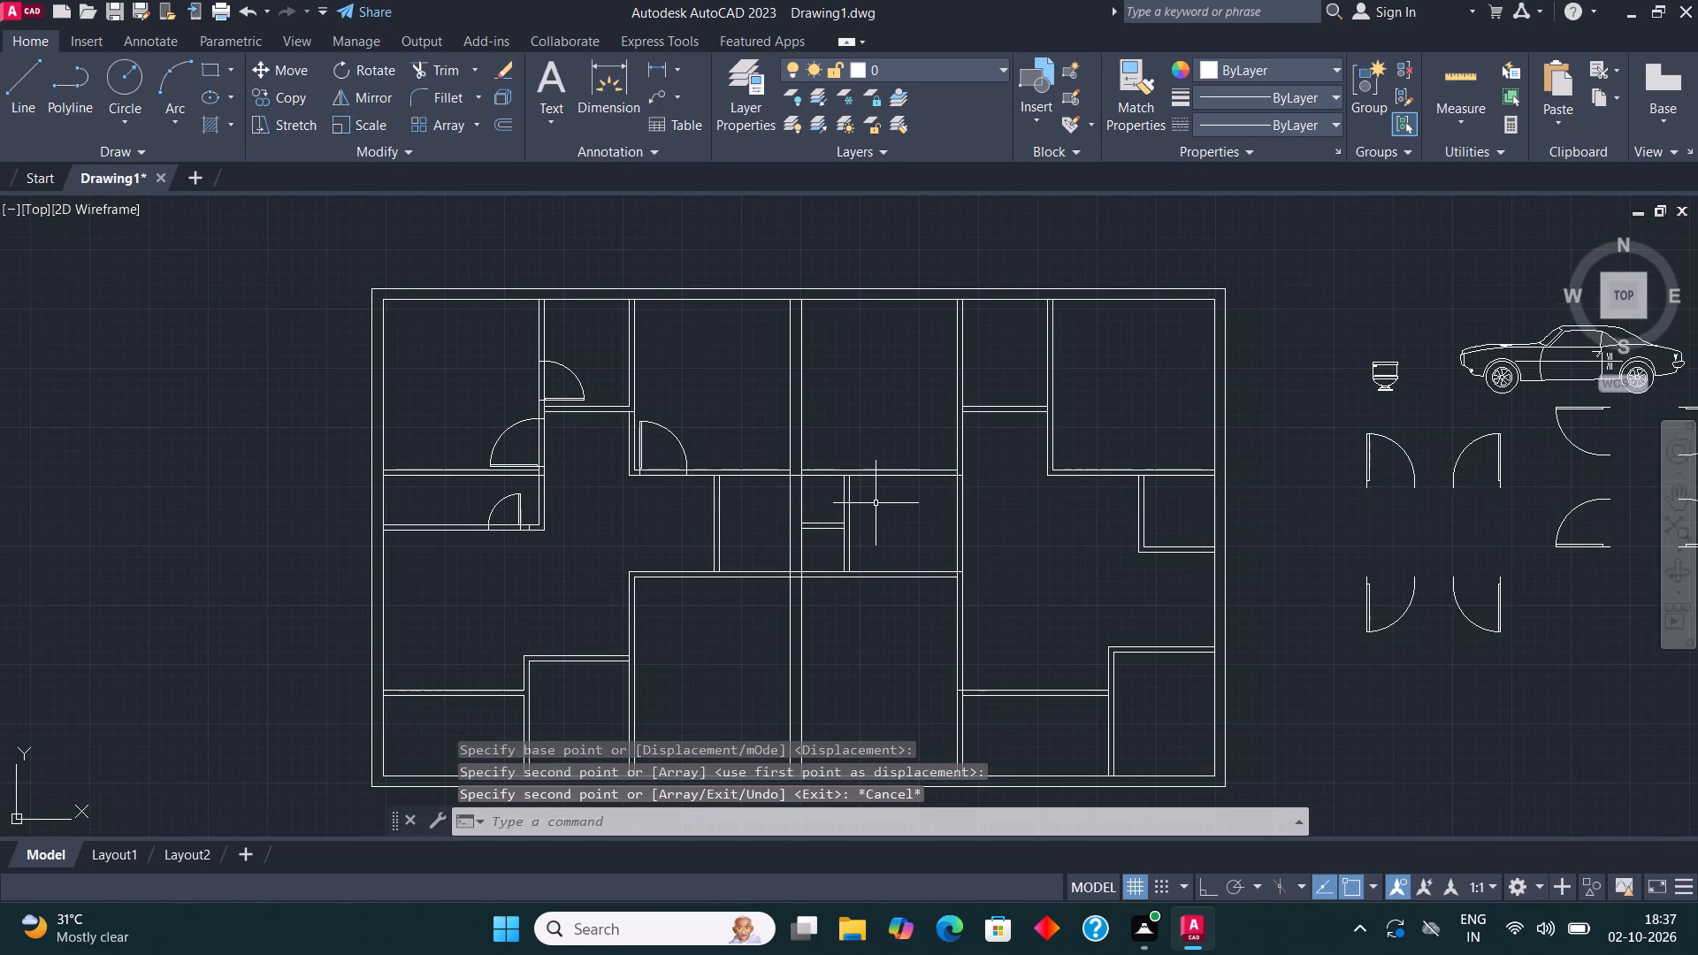
Copy a left-swinging door block onto the right wall of the top room just right of the central wall, at its lower-right corner.
{"action": "middle_click_drag", "start_coordinate": [876, 491], "coordinate": [883, 353]}
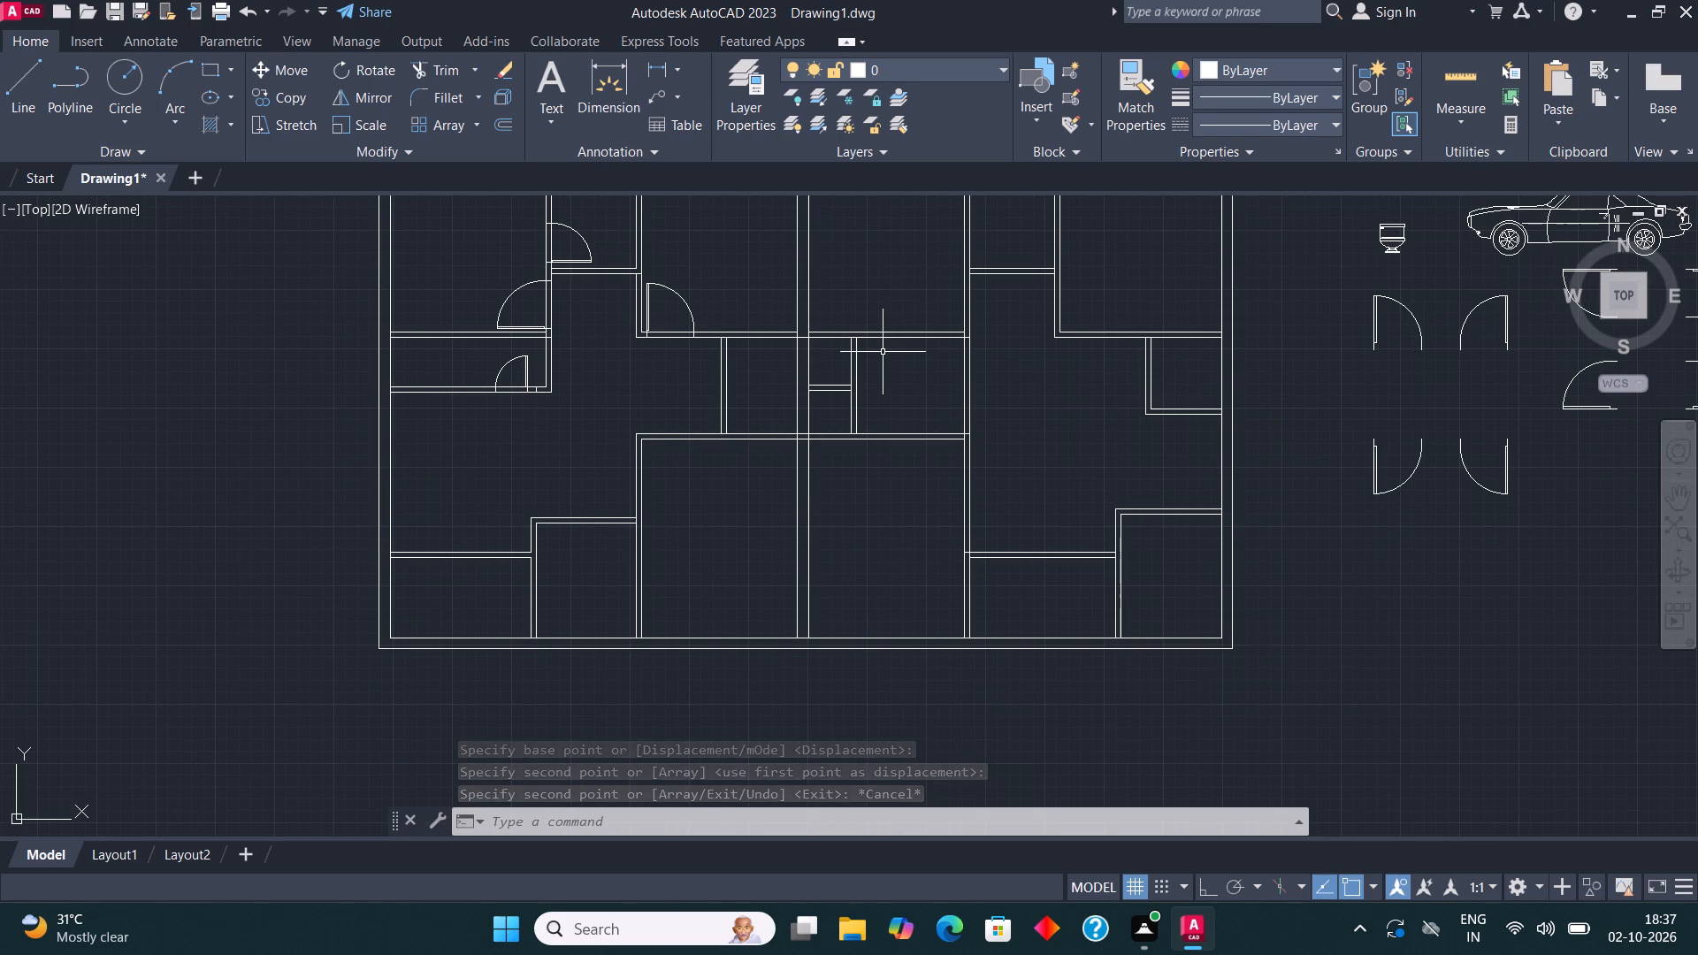
{"action": "middle_click_drag", "start_coordinate": [1183, 439], "coordinate": [1122, 572]}
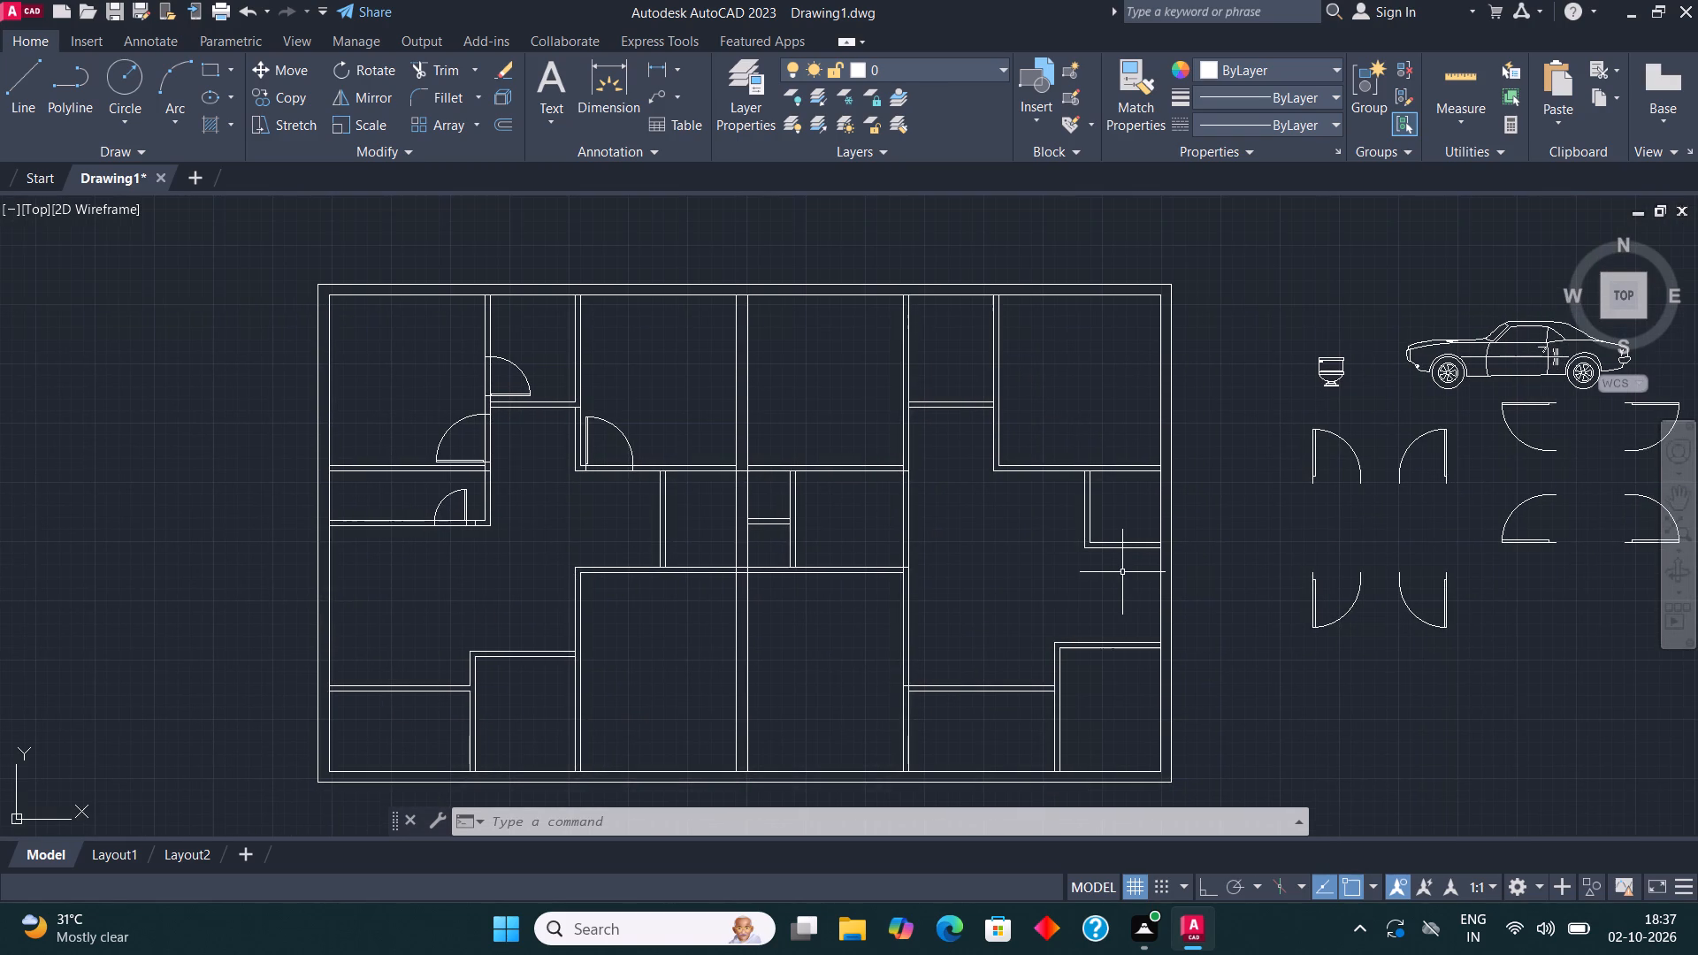
{"action": "middle_click_drag", "start_coordinate": [1127, 574], "coordinate": [1008, 604]}
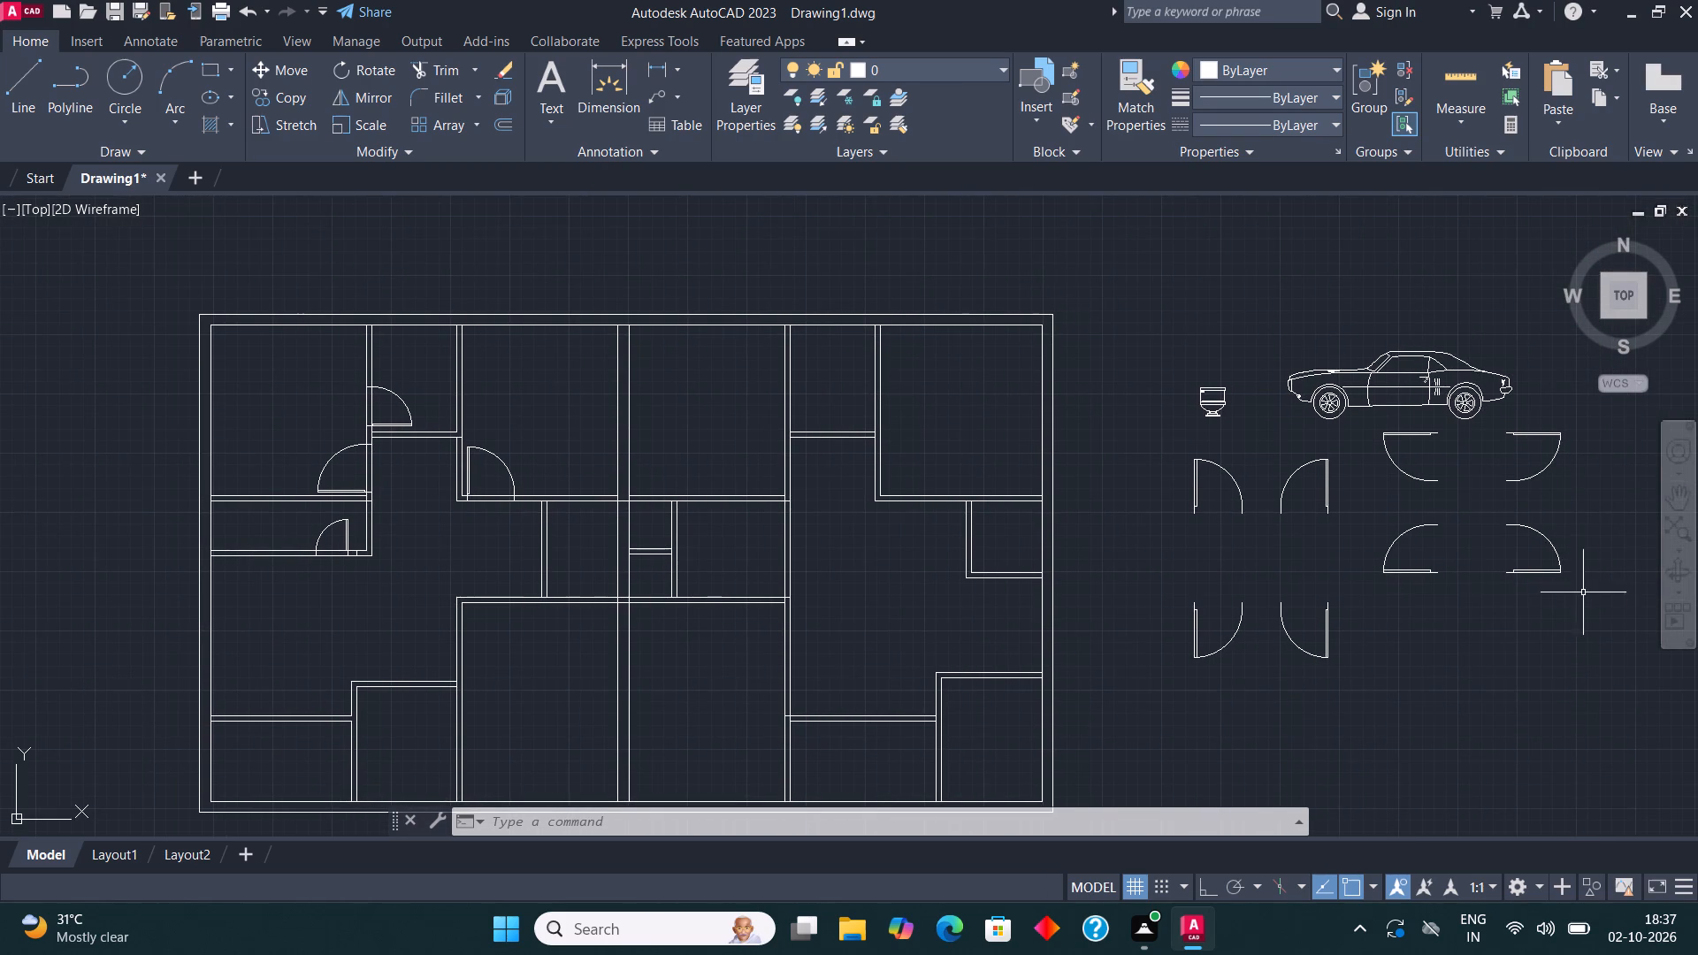
{"action": "left_click", "coordinate": [1397, 568]}
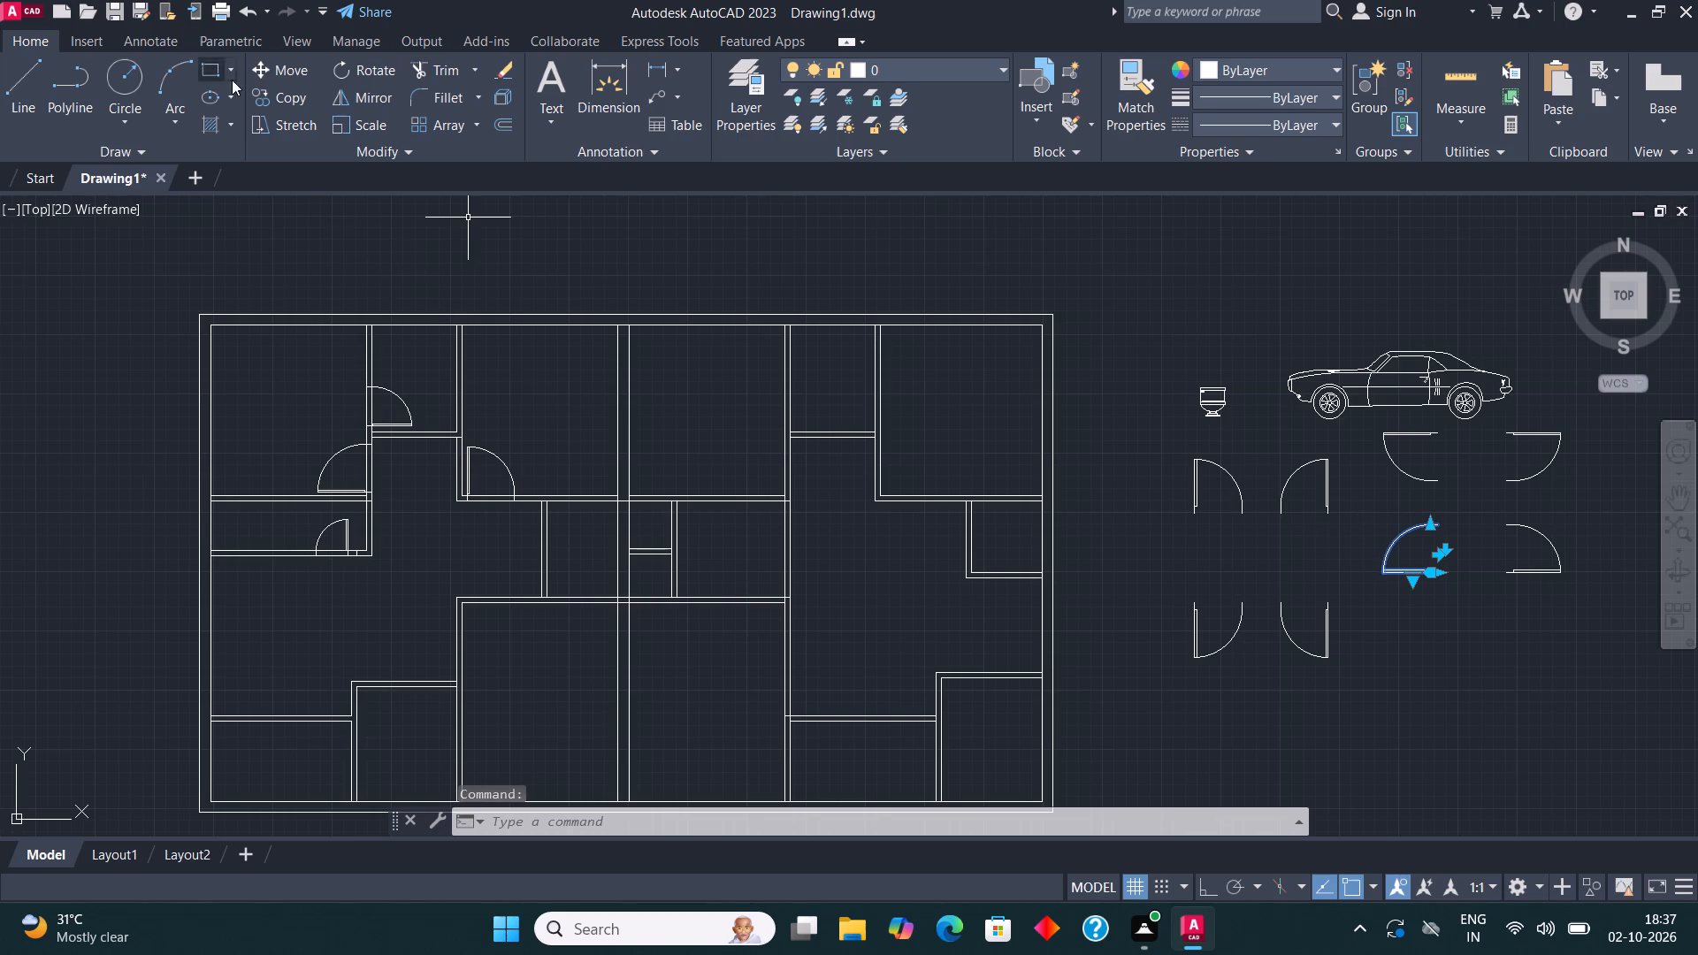
{"action": "left_click", "coordinate": [287, 94]}
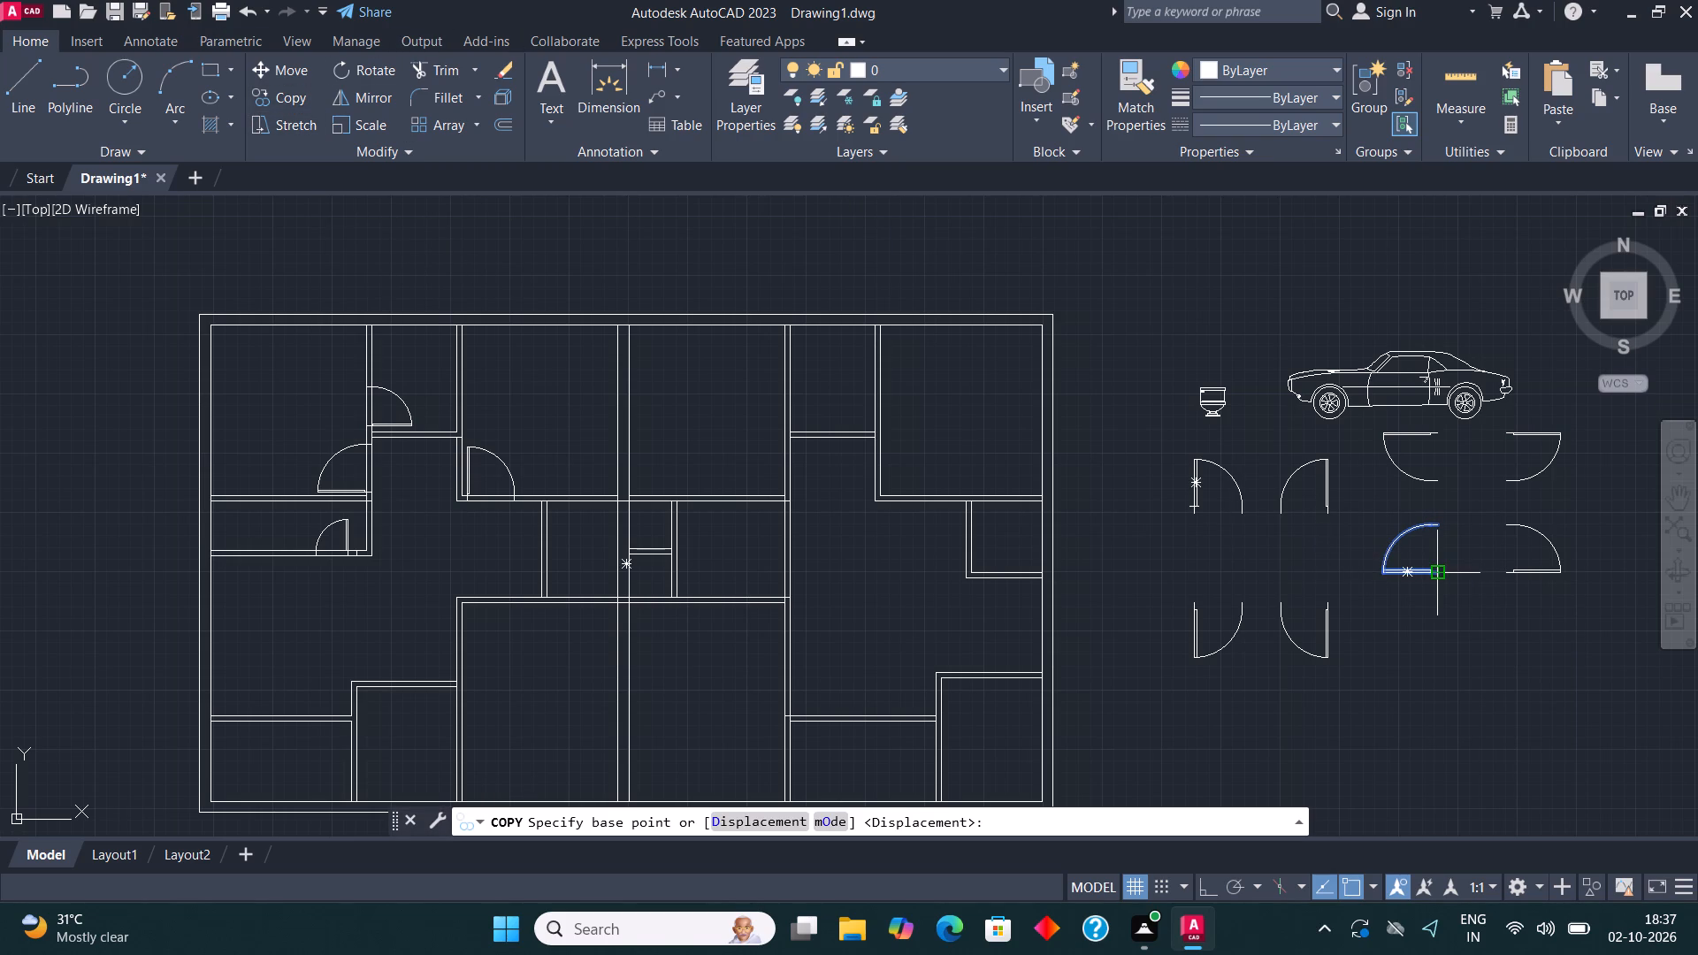
{"action": "left_click", "coordinate": [1443, 574]}
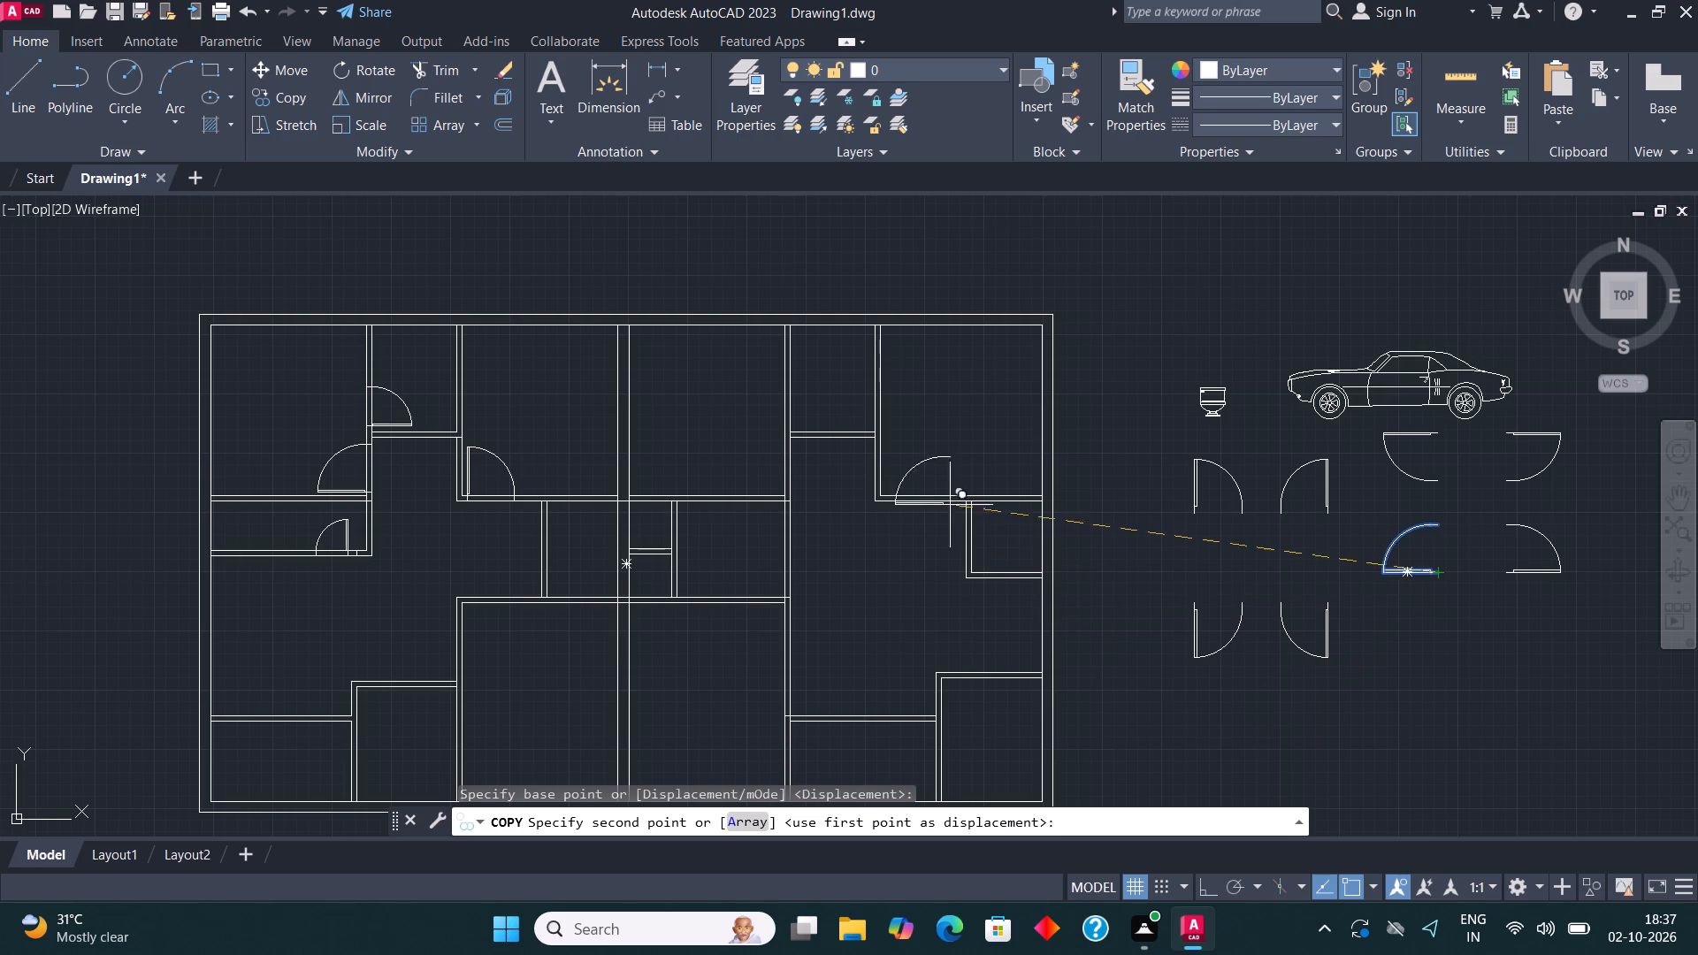
{"action": "scroll", "coordinate": [746, 485], "scroll_direction": "up", "scroll_amount": 4}
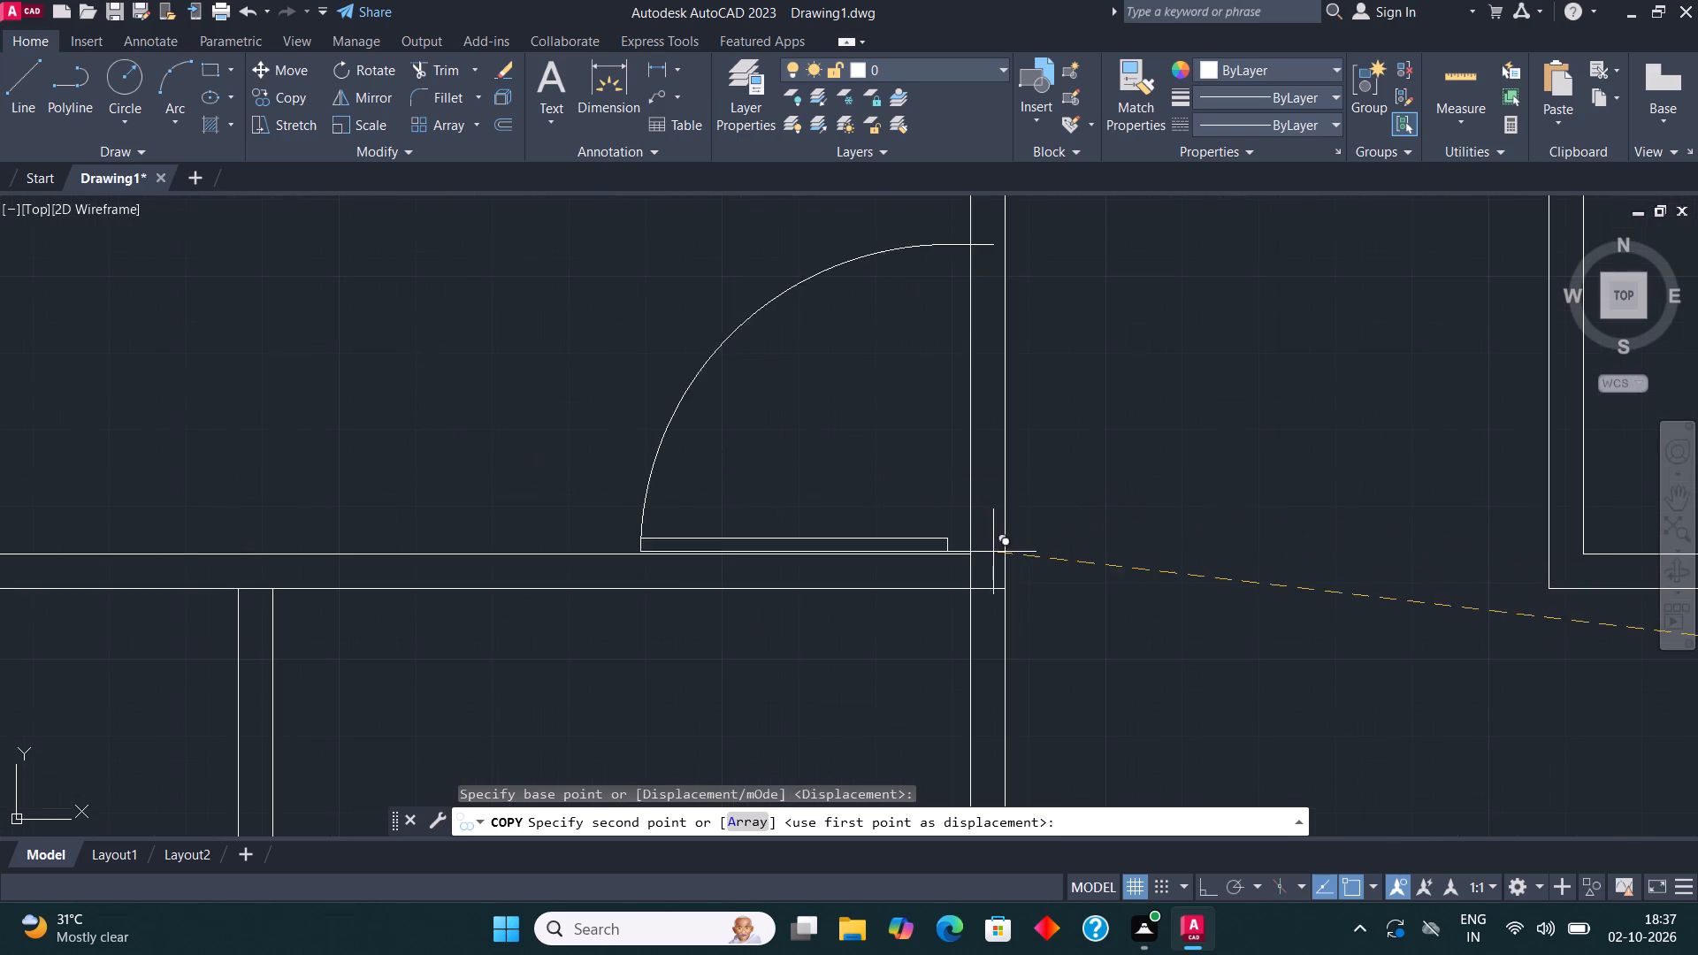
{"action": "left_click", "coordinate": [1001, 526]}
{"action": "scroll", "coordinate": [783, 556], "scroll_direction": "down", "scroll_amount": 3}
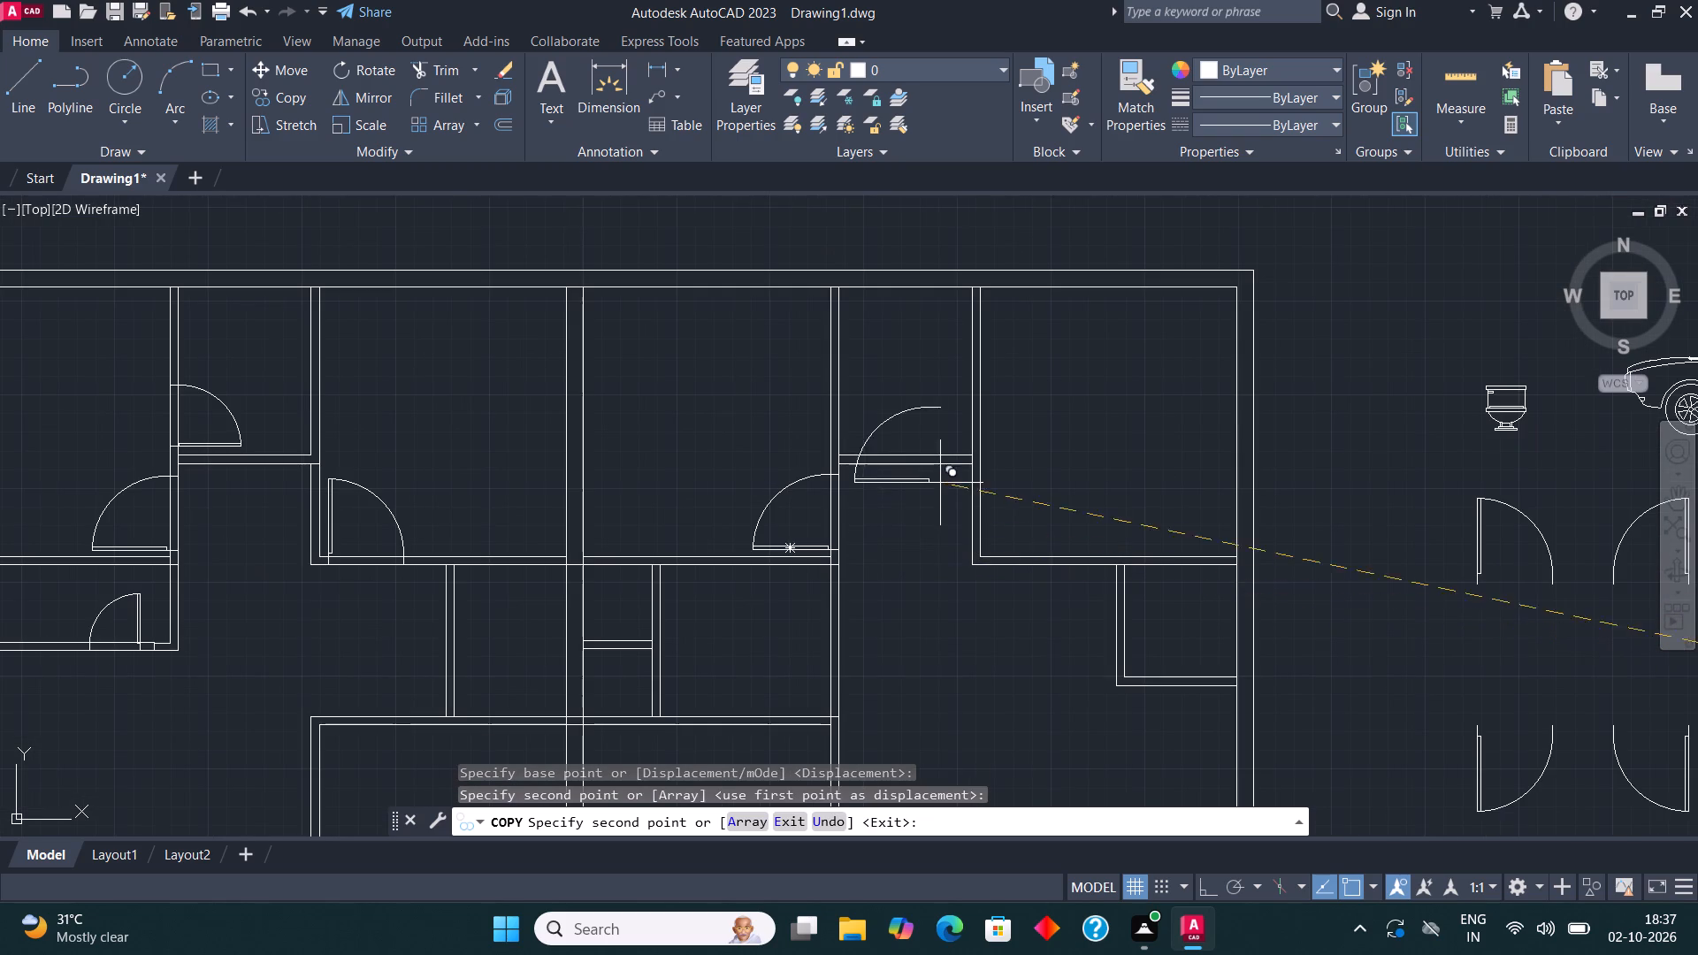
{"action": "key", "text": "Escape"}
Copy a downward-swinging door block into the top wall of the middle room right of the central wall, beside its left partition.
{"action": "middle_click_drag", "start_coordinate": [949, 513], "coordinate": [956, 395]}
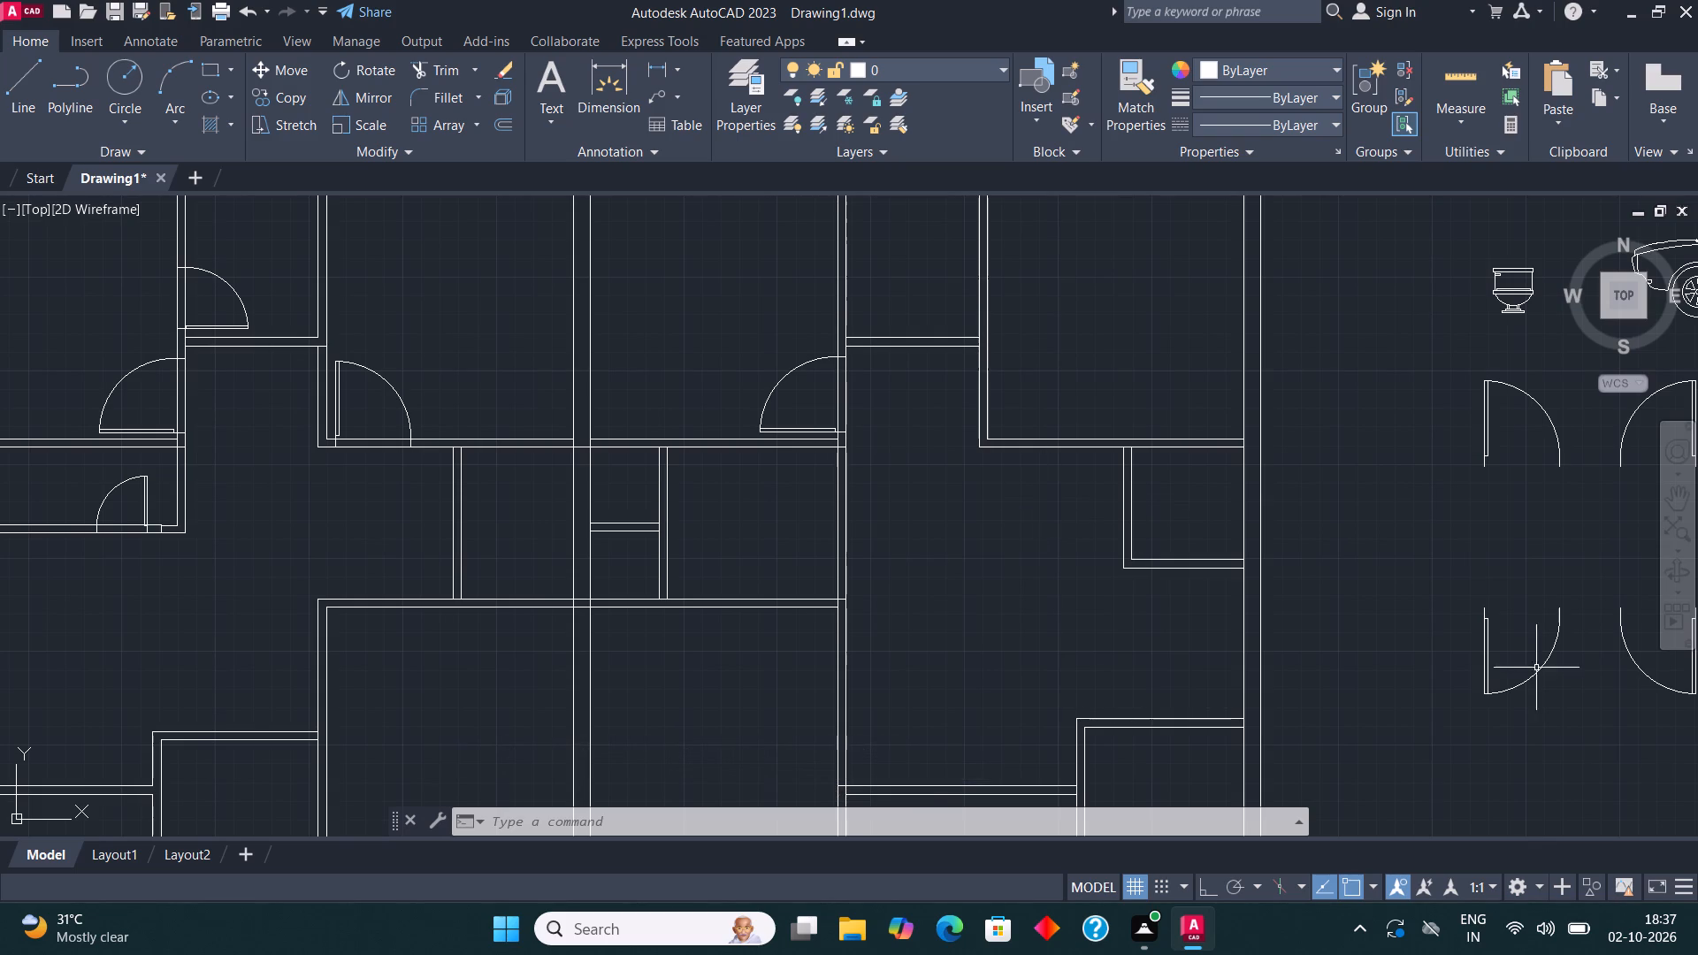
{"action": "left_click", "coordinate": [1484, 637]}
{"action": "left_click", "coordinate": [278, 89]}
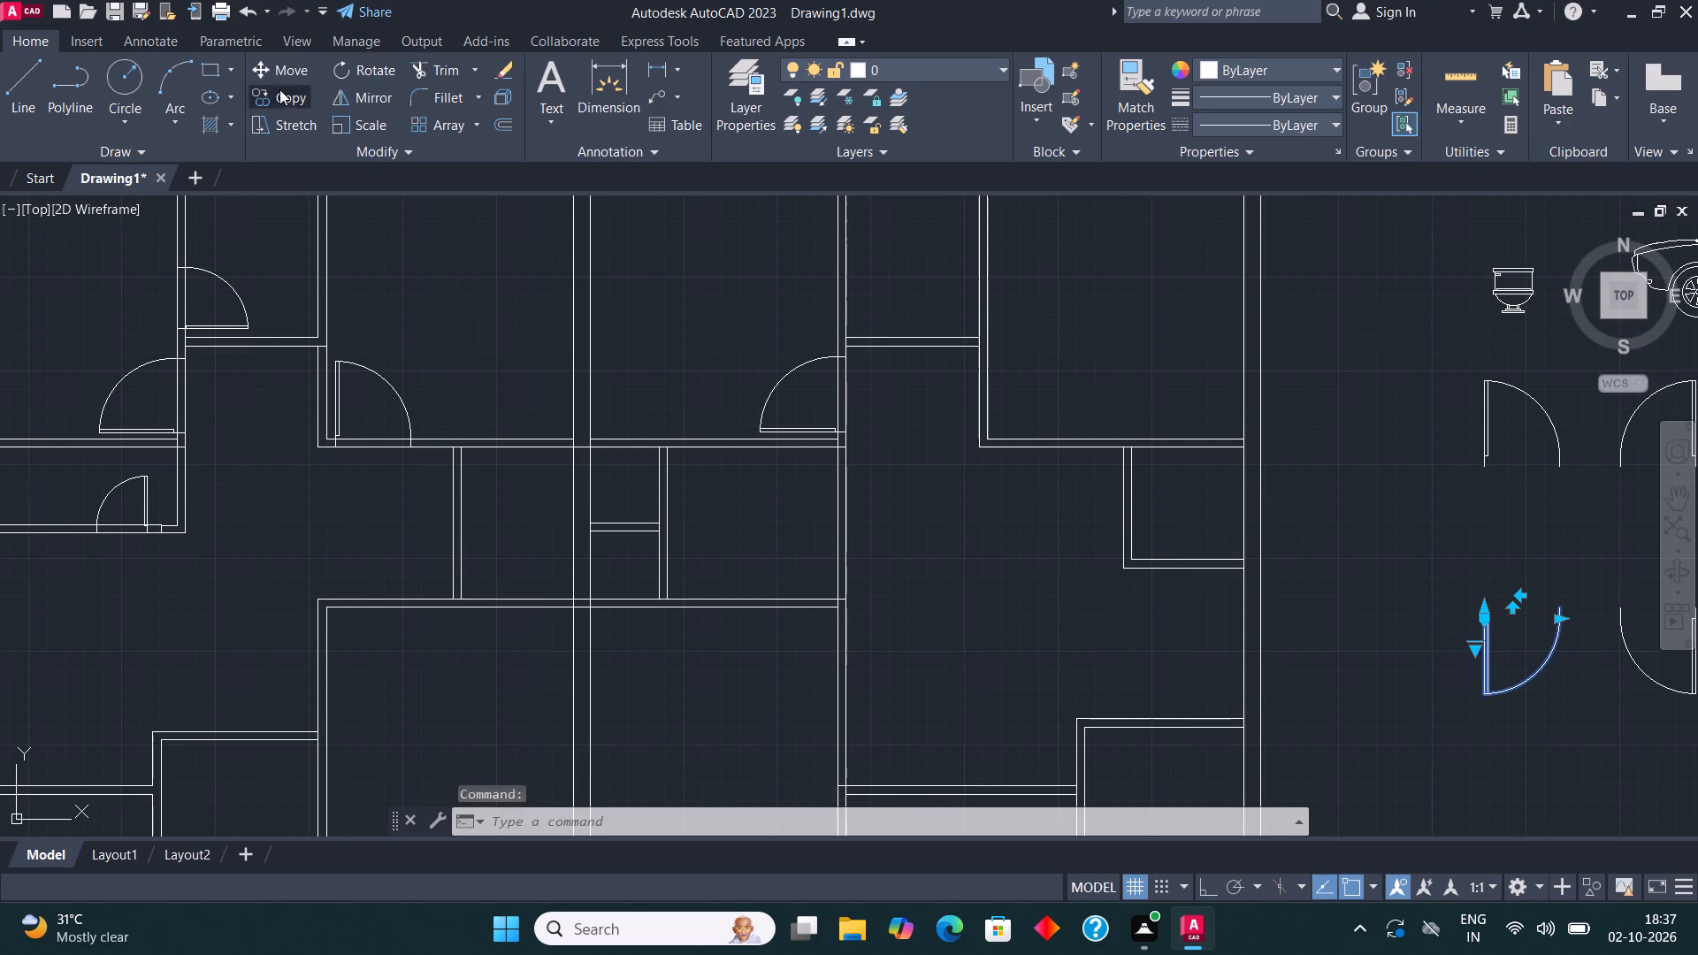
{"action": "left_click", "coordinate": [1483, 600]}
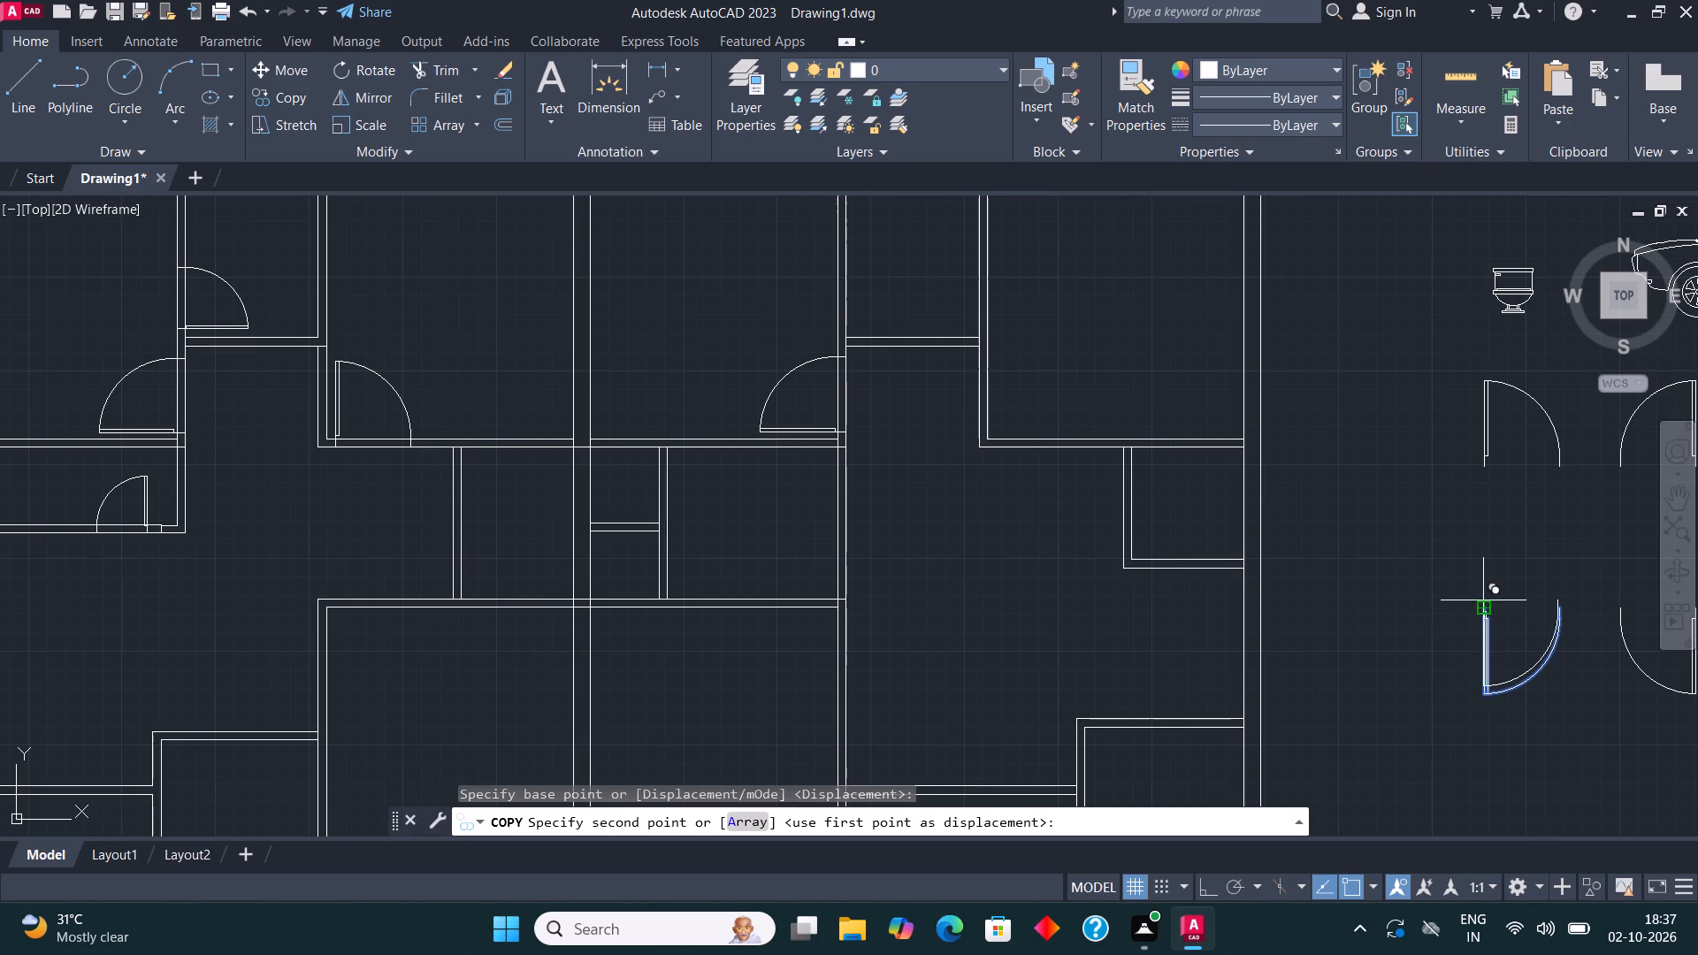
{"action": "scroll", "coordinate": [640, 436], "scroll_direction": "up", "scroll_amount": 4}
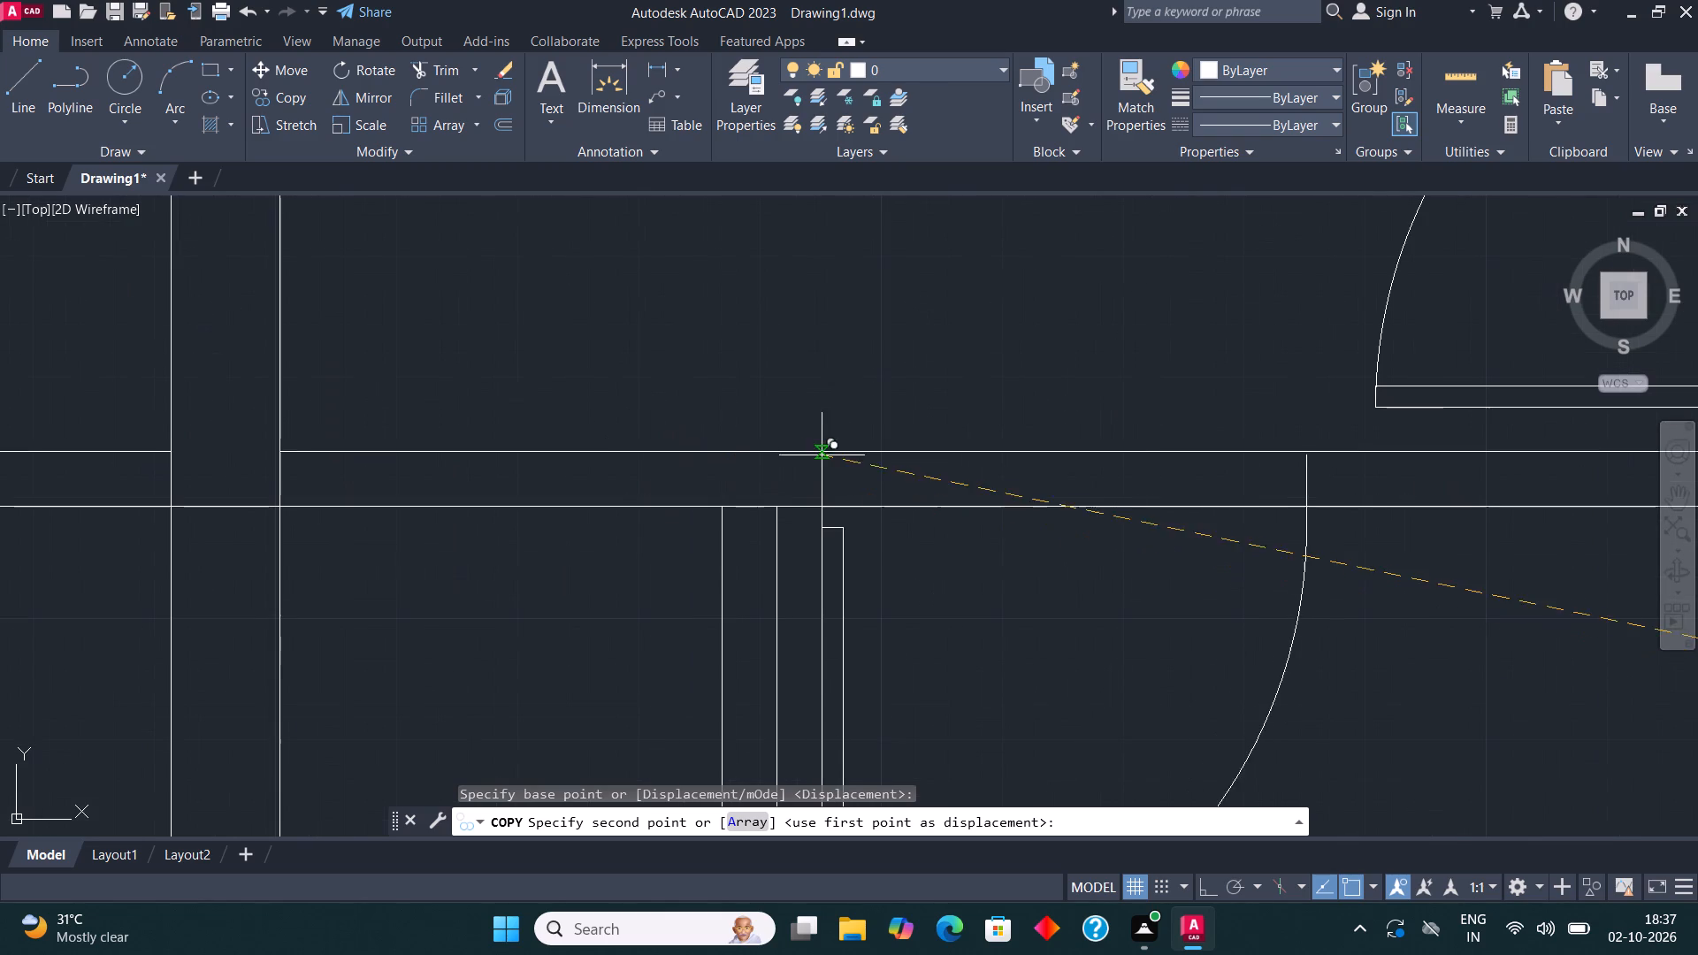
{"action": "left_click", "coordinate": [792, 455]}
{"action": "scroll", "coordinate": [772, 213], "scroll_direction": "down", "scroll_amount": 2}
{"action": "key", "text": "Escape"}
Scale down the middle room's new door about its upper-left corner on the top wall.
{"action": "left_click", "coordinate": [937, 465]}
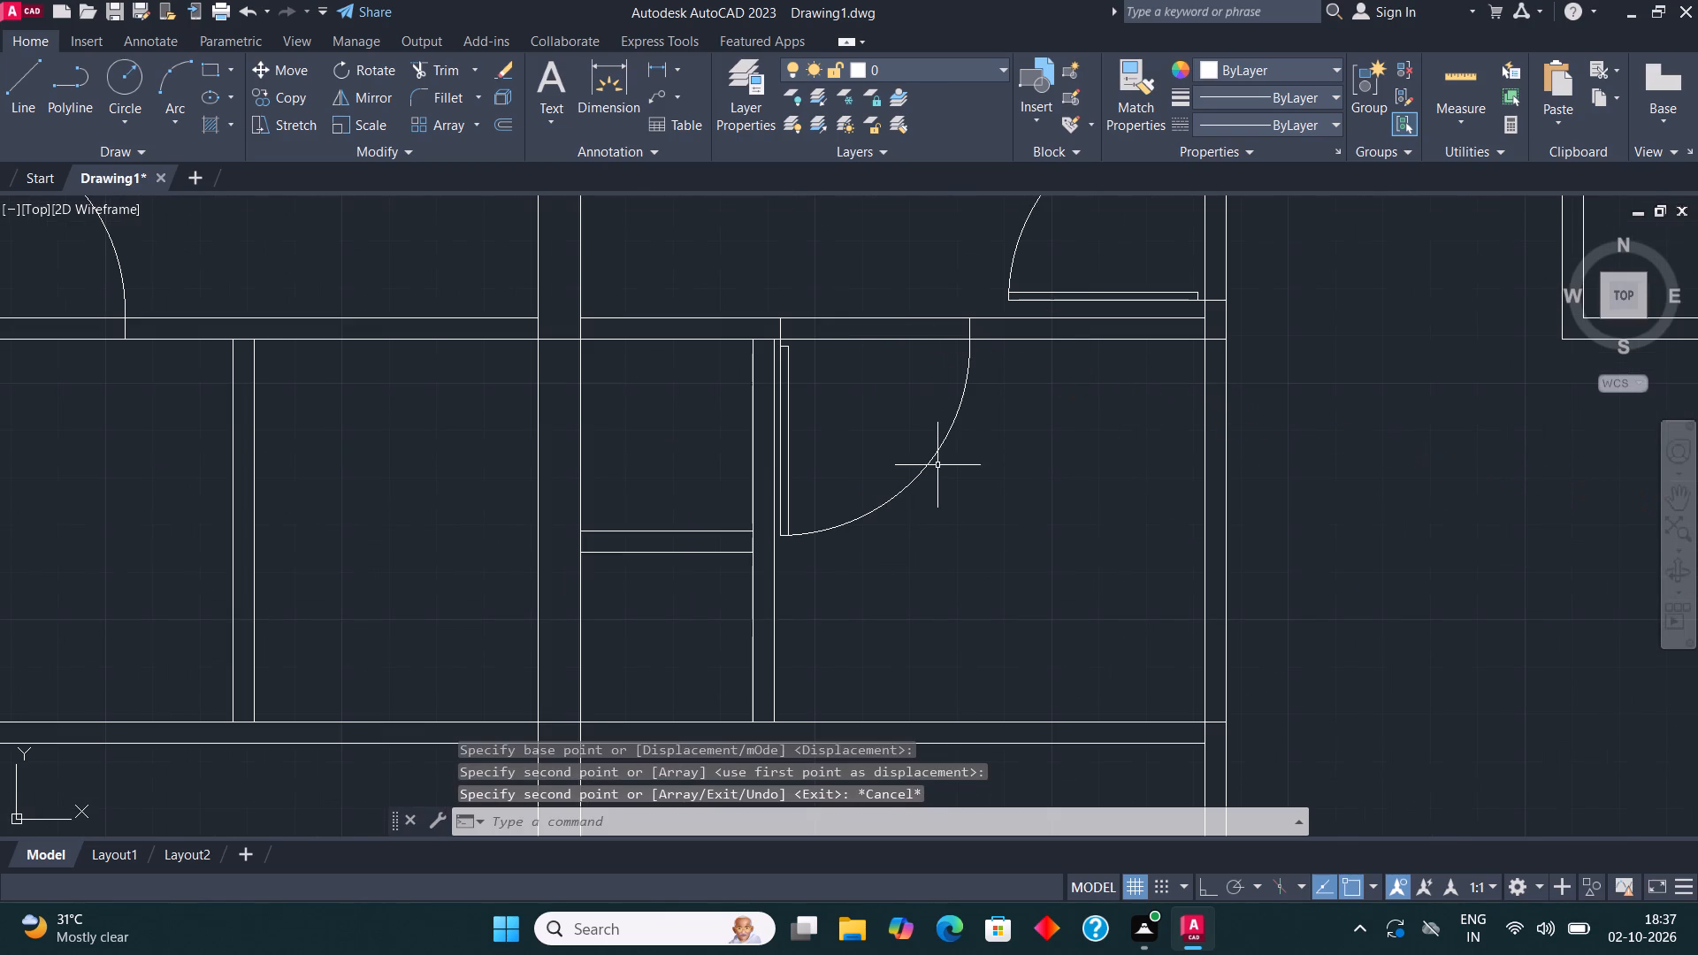
{"action": "left_click", "coordinate": [923, 452]}
{"action": "left_click", "coordinate": [376, 120]}
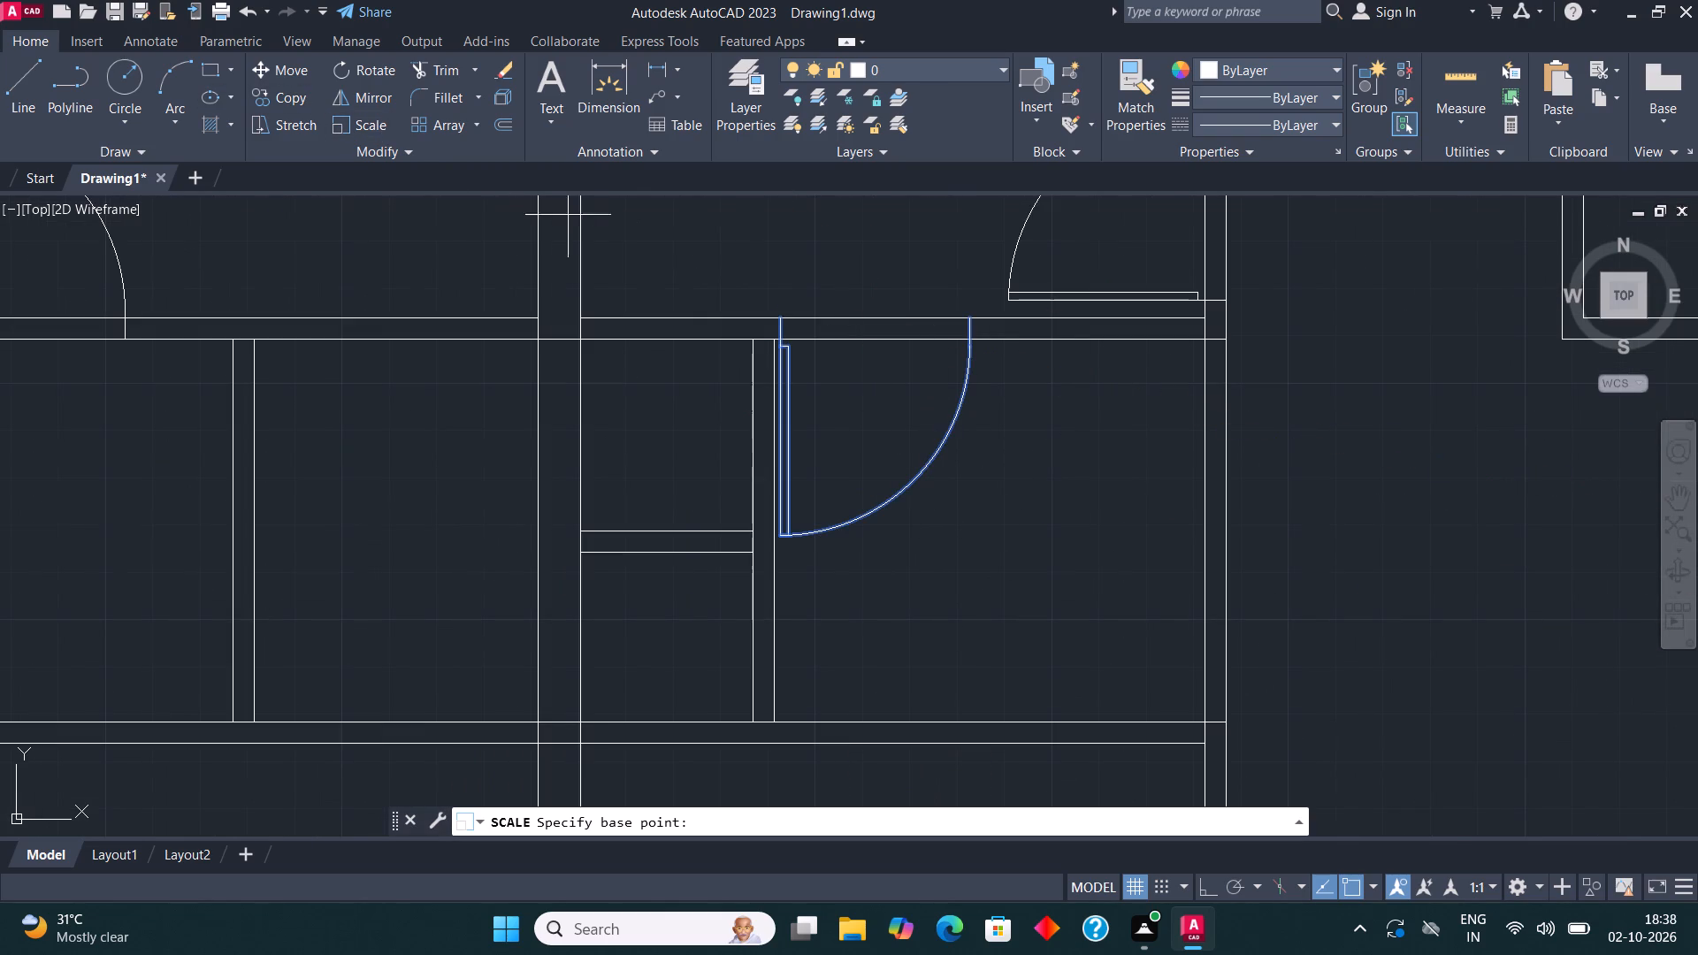
{"action": "left_click", "coordinate": [781, 318]}
{"action": "left_click", "coordinate": [829, 392]}
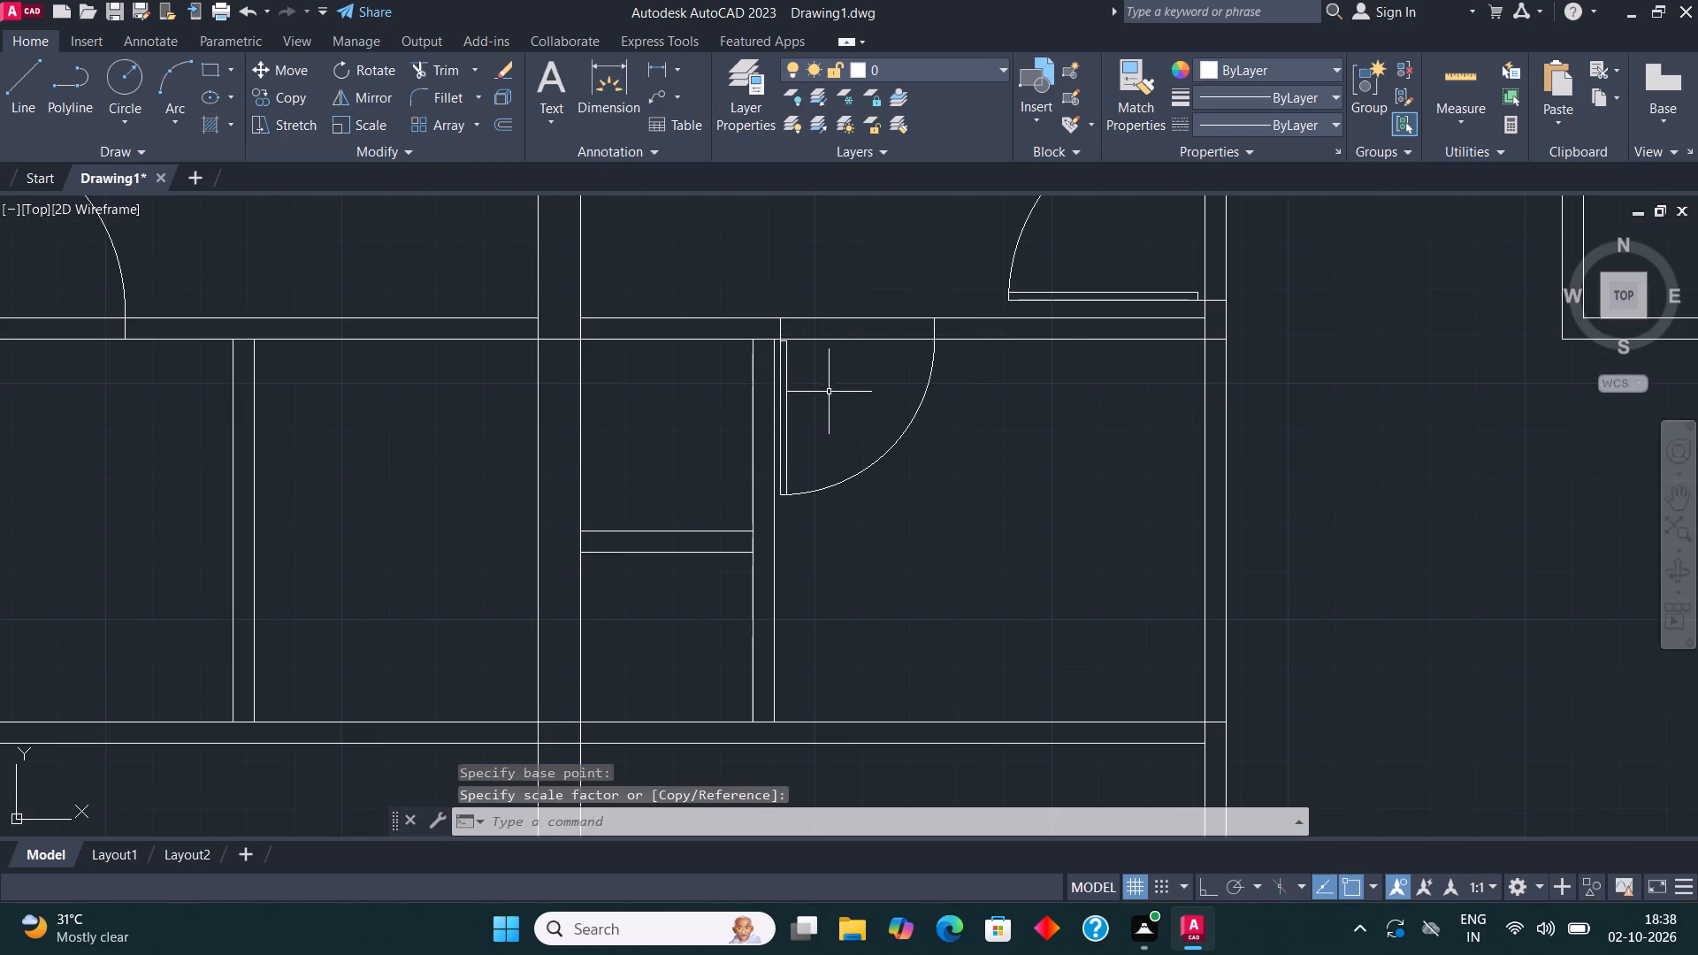
{"action": "key", "text": "Escape"}
Copy an upright, left-swinging door block into the bottom wall of the small top room on the plan's right half, beside its lower-right corner.
{"action": "scroll", "coordinate": [755, 414], "scroll_direction": "down", "scroll_amount": 2}
{"action": "middle_click_drag", "start_coordinate": [986, 448], "coordinate": [935, 391]}
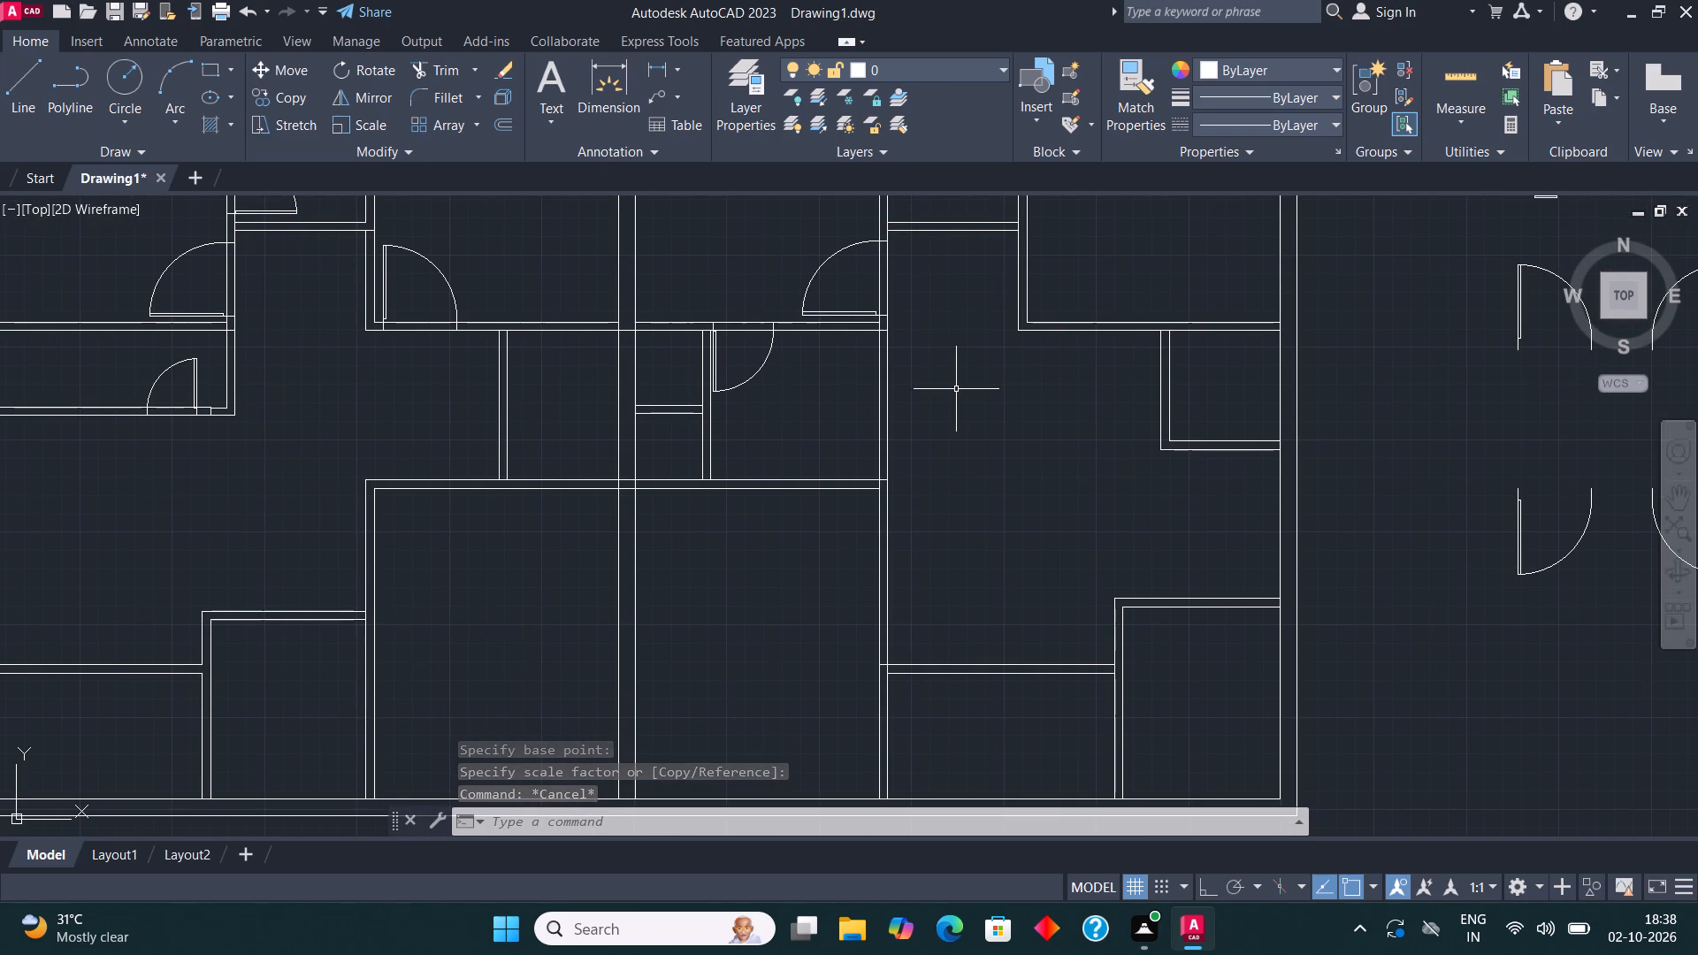
{"action": "middle_click_drag", "start_coordinate": [842, 417], "coordinate": [515, 532]}
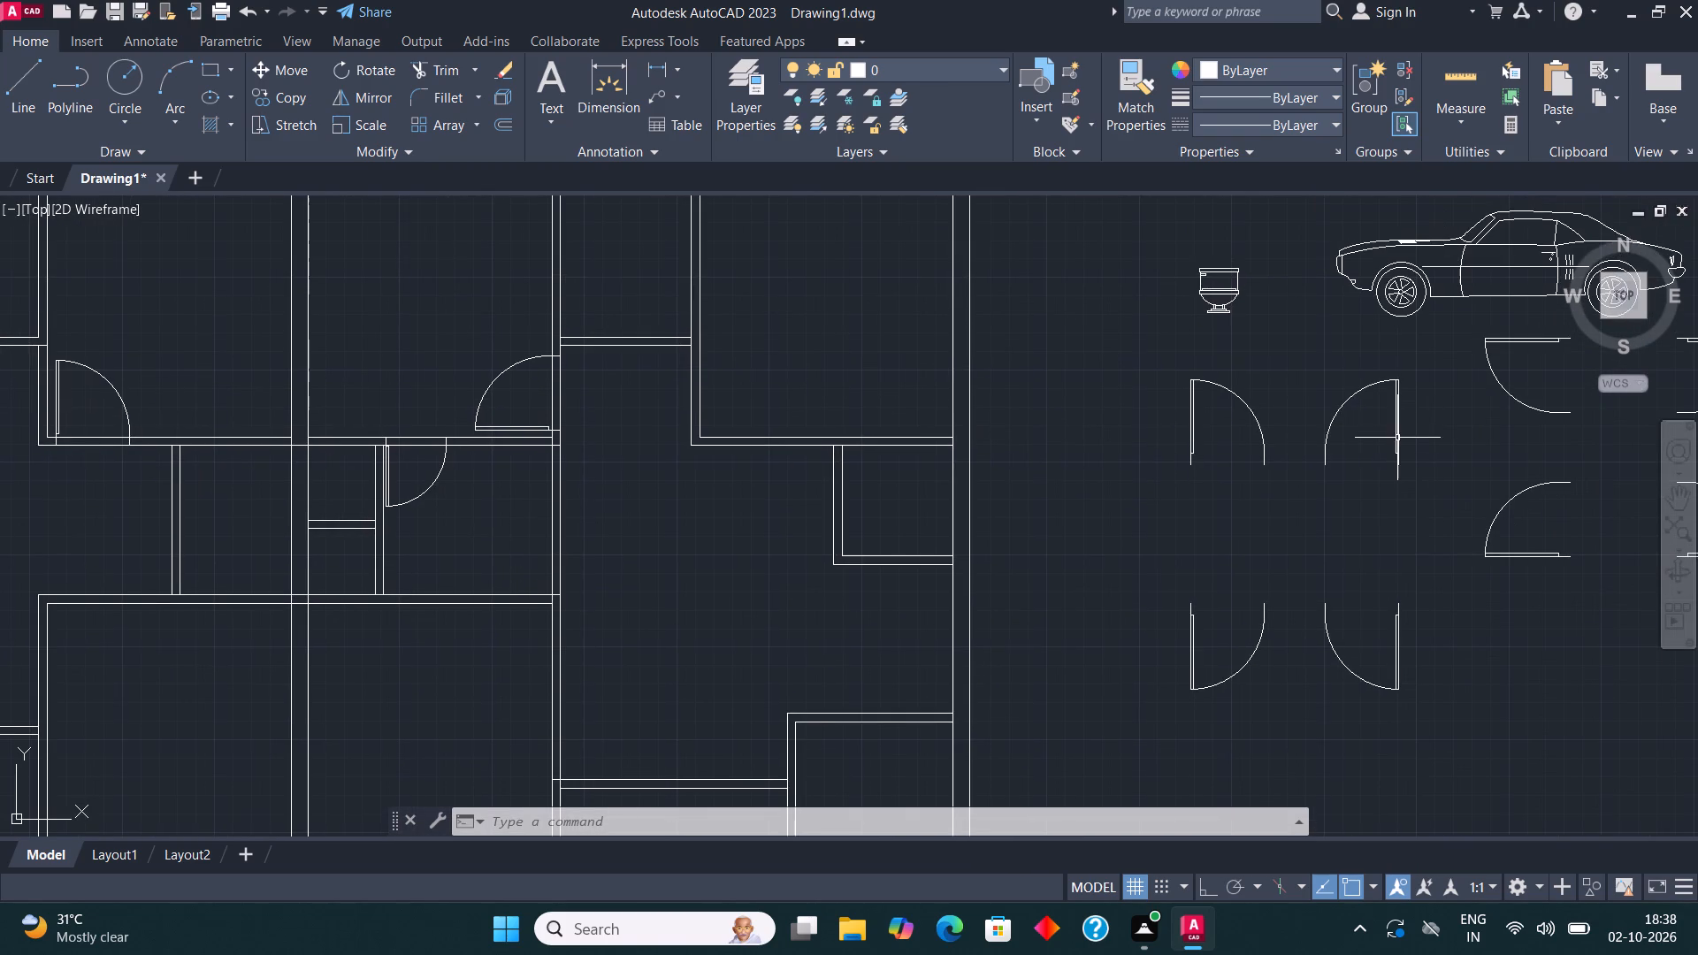
{"action": "left_click", "coordinate": [1397, 437]}
{"action": "left_click", "coordinate": [297, 95]}
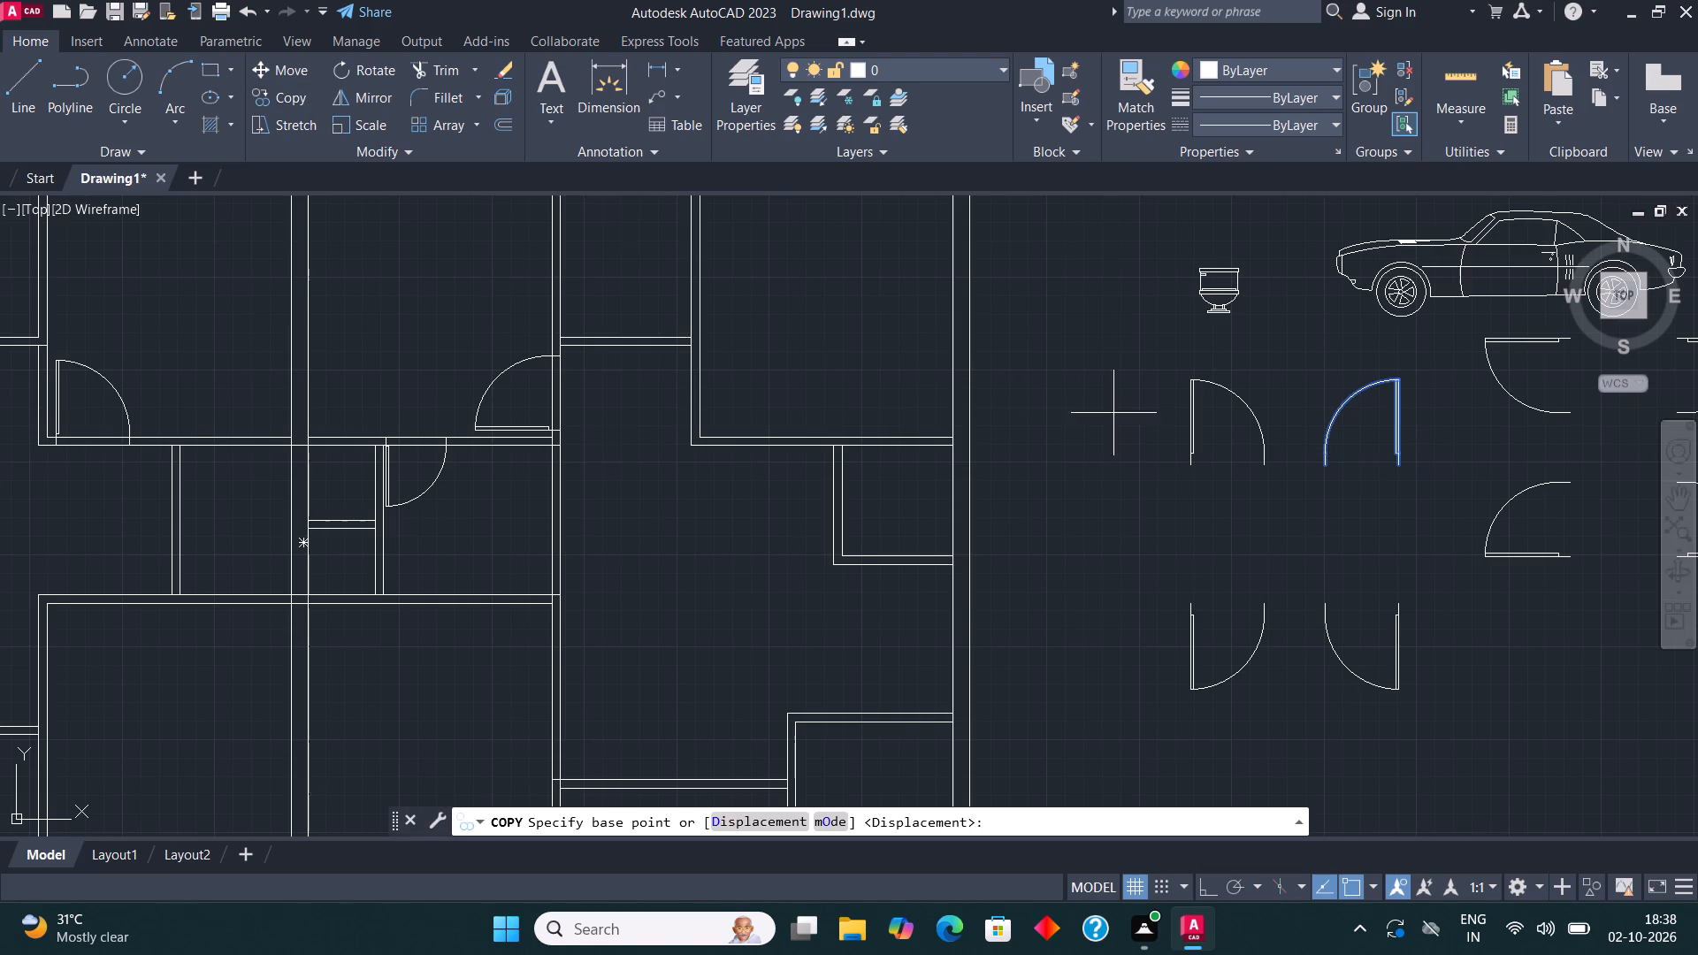
{"action": "left_click", "coordinate": [1402, 470]}
{"action": "scroll", "coordinate": [1409, 497], "scroll_direction": "down", "scroll_amount": 2}
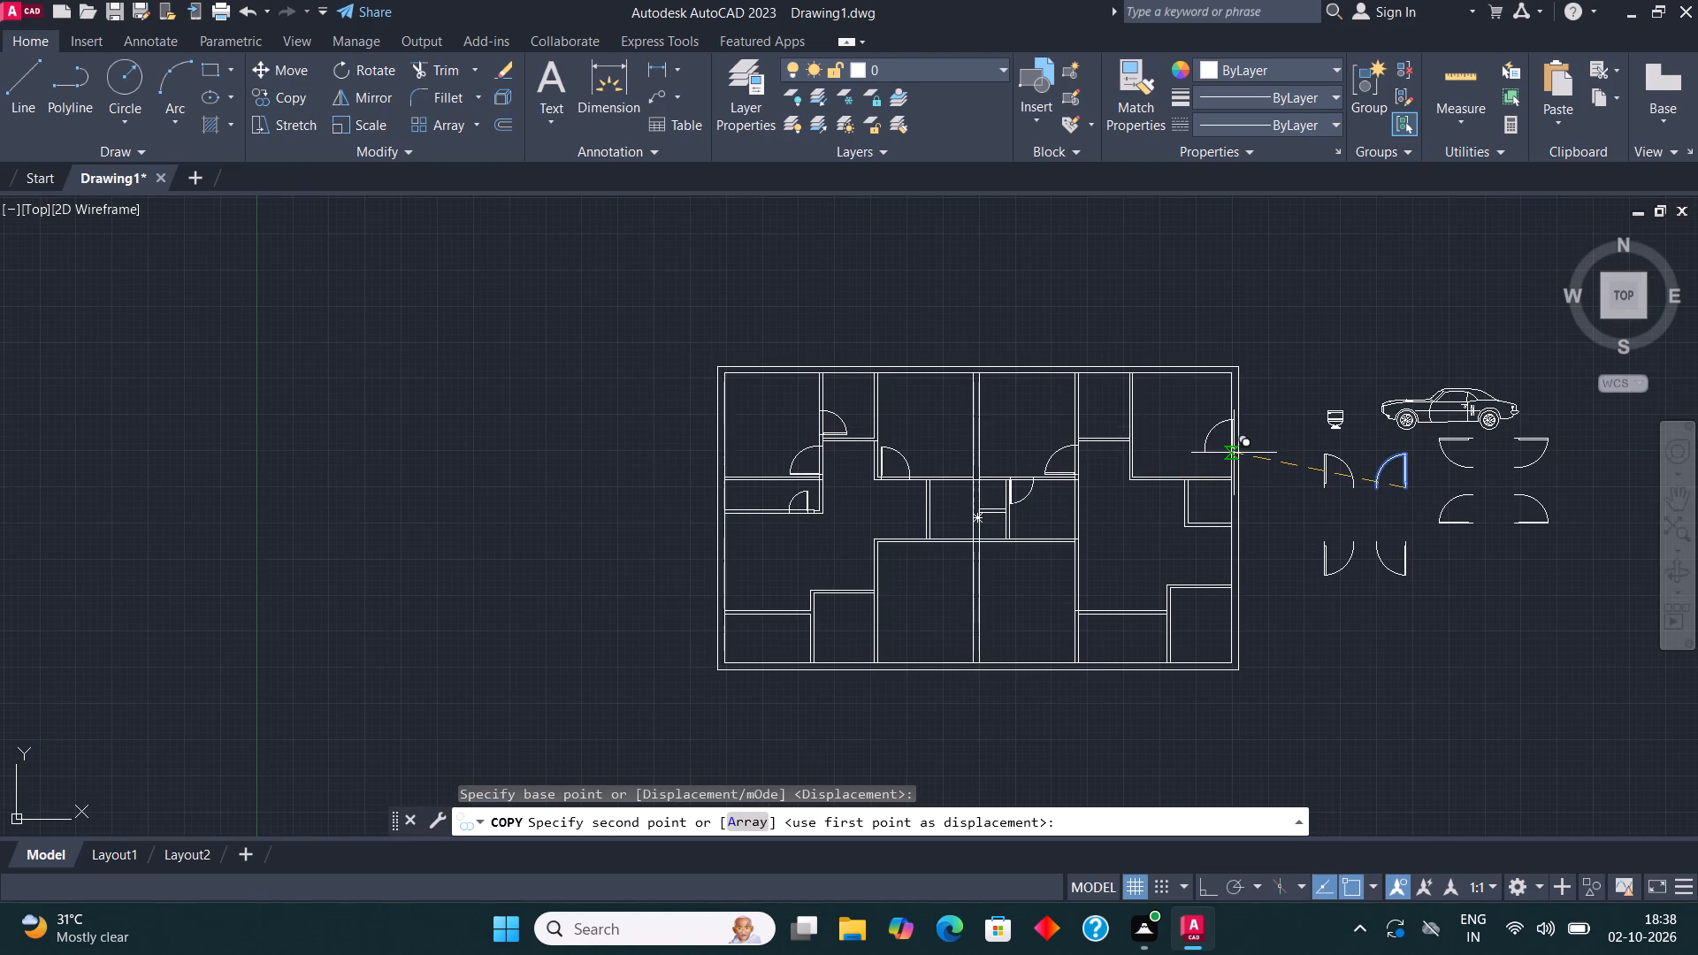
{"action": "middle_click_drag", "start_coordinate": [1234, 453], "coordinate": [1034, 522]}
{"action": "scroll", "coordinate": [936, 514], "scroll_direction": "up", "scroll_amount": 4}
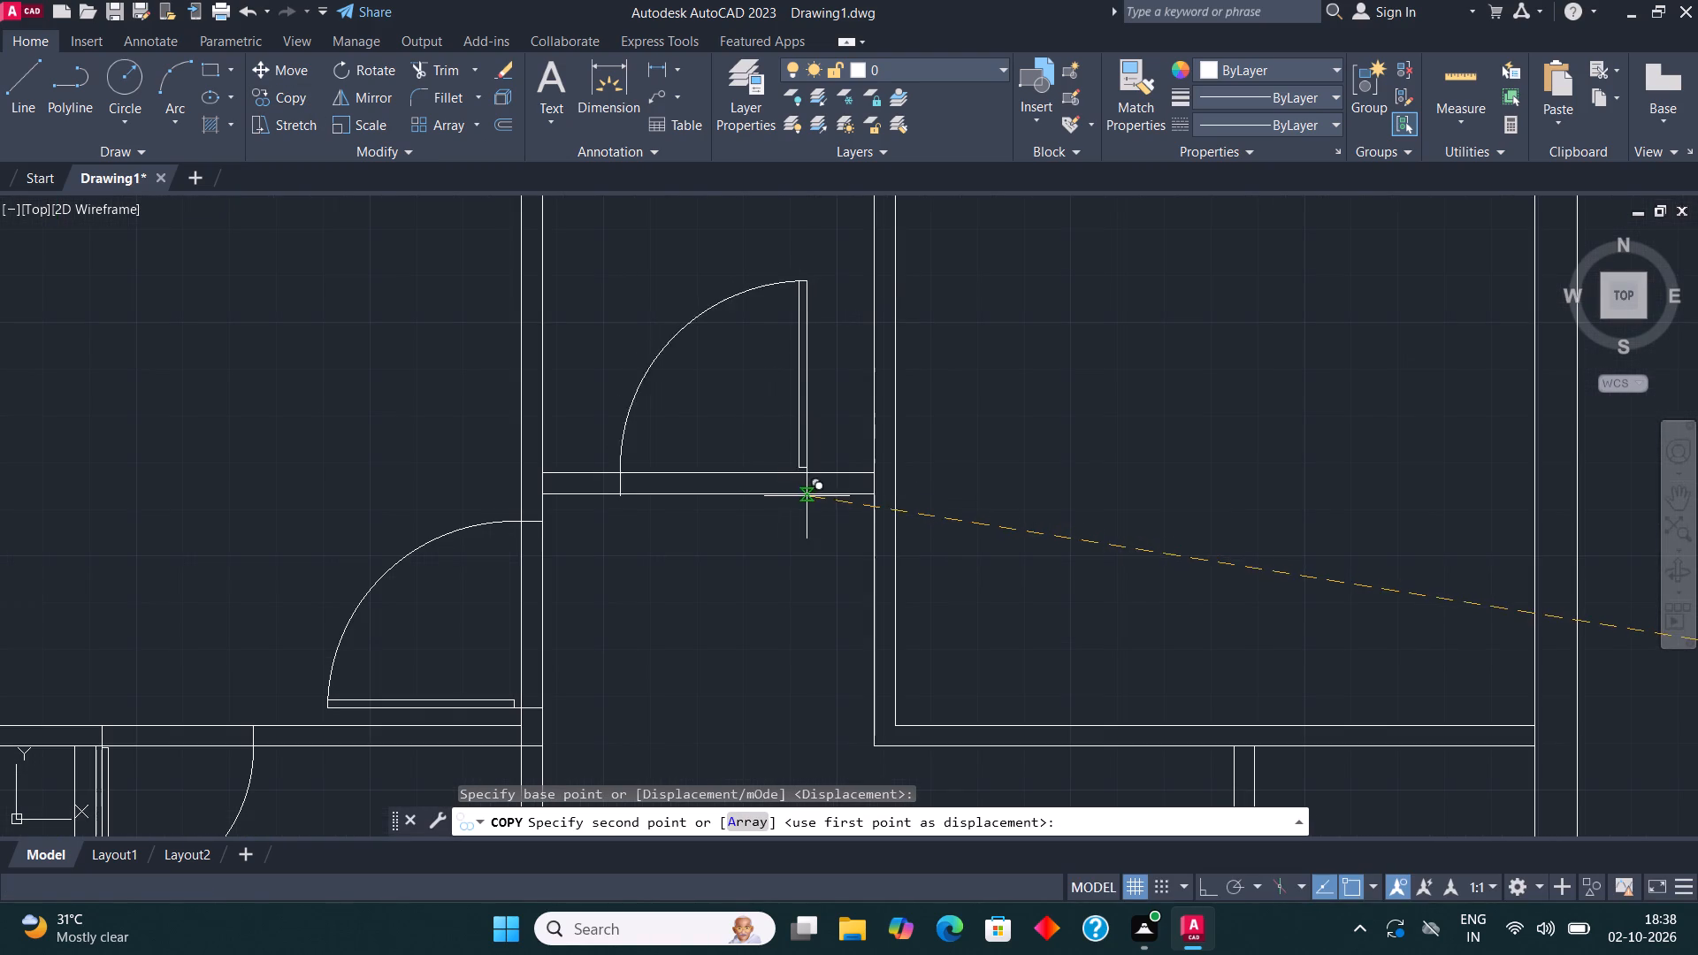
{"action": "left_click", "coordinate": [856, 493]}
{"action": "middle_click_drag", "start_coordinate": [936, 391], "coordinate": [938, 463]}
{"action": "key", "text": "Escape"}
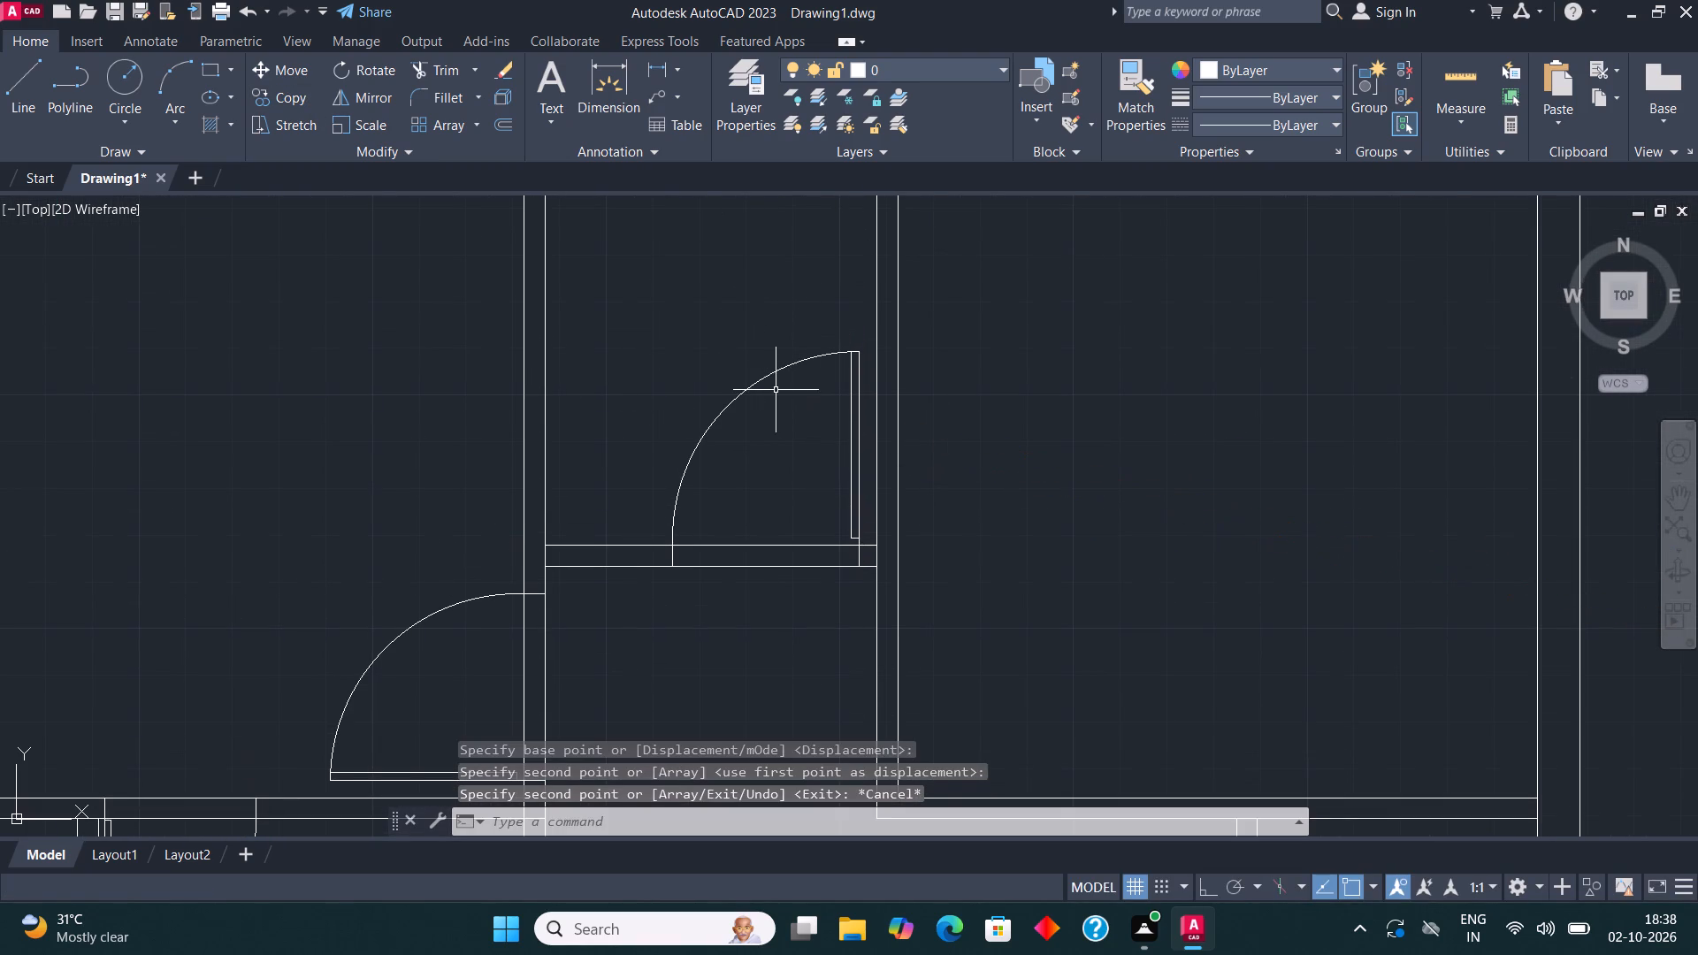
Scale down the small top room's new door about its lower-right corner on the bottom wall.
{"action": "left_click", "coordinate": [776, 390]}
{"action": "left_click", "coordinate": [763, 371]}
{"action": "left_click", "coordinate": [379, 120]}
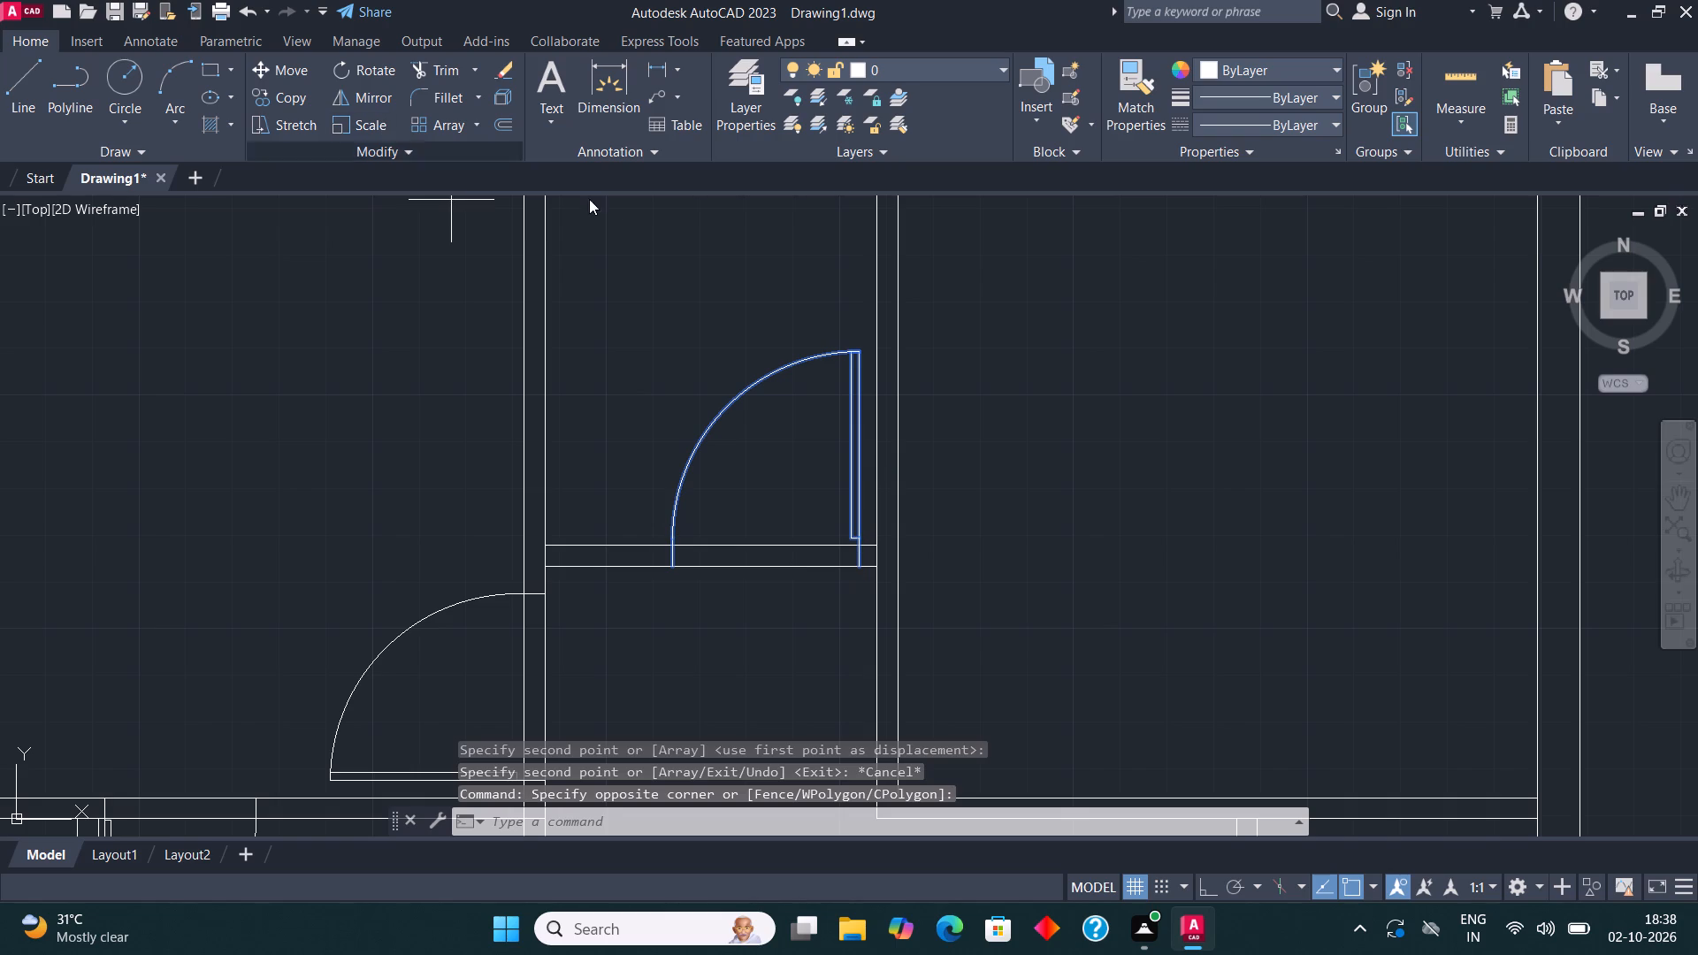
{"action": "left_click", "coordinate": [862, 573]}
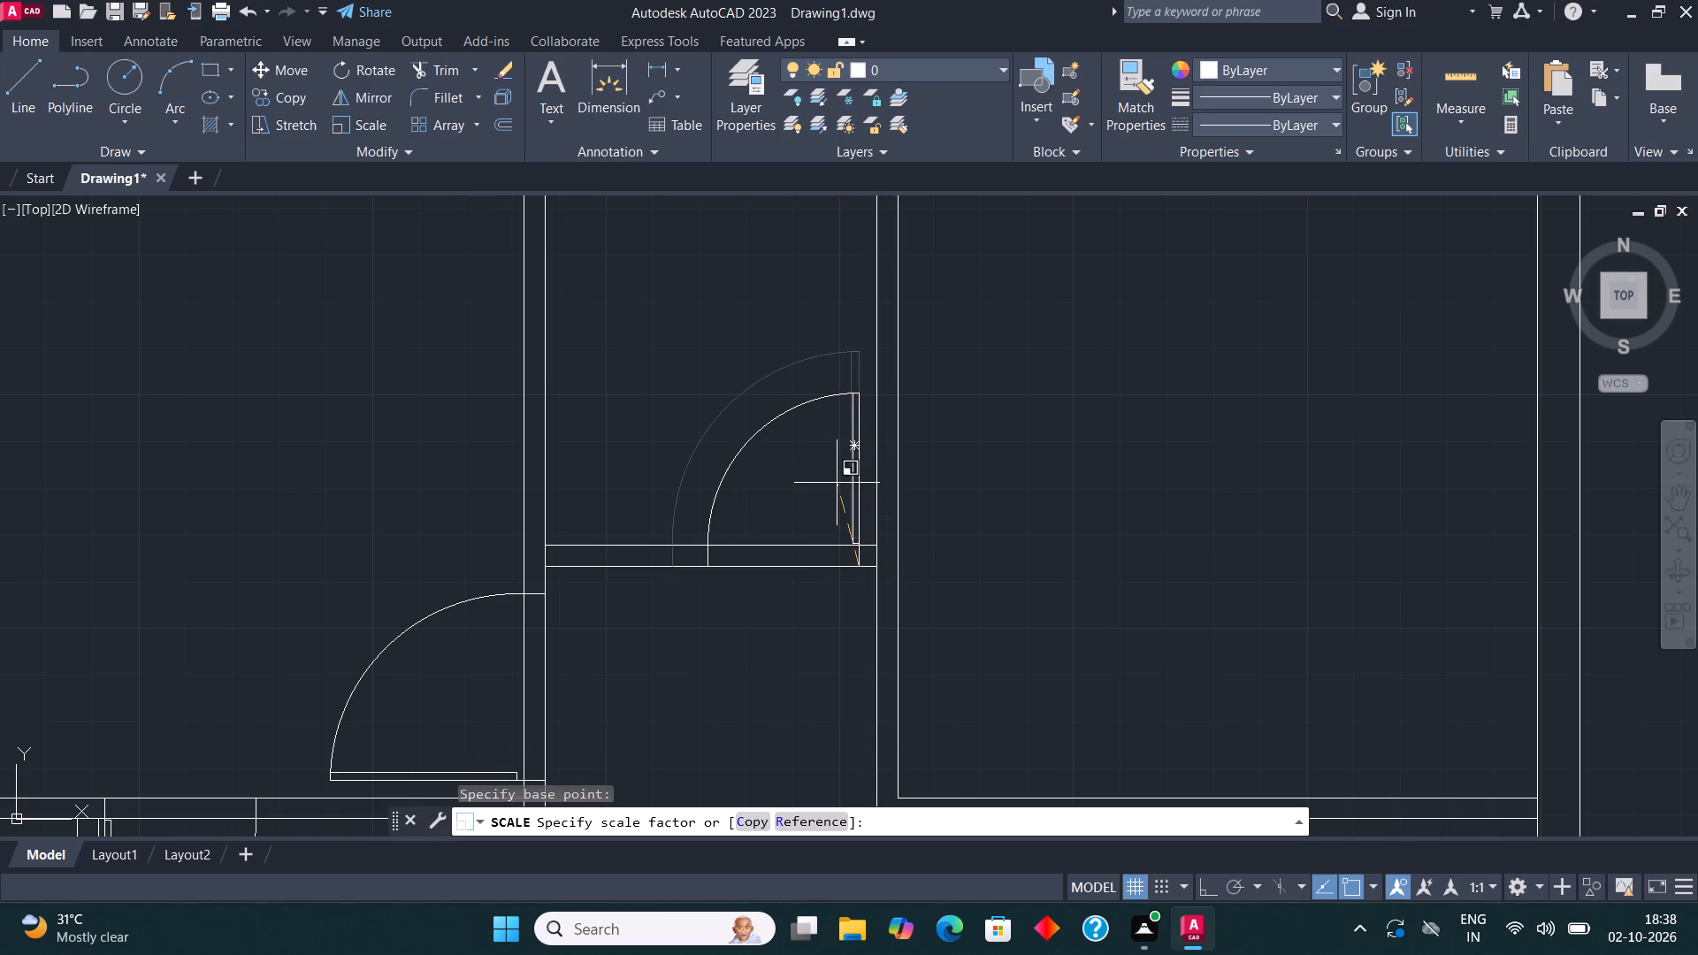
{"action": "left_click", "coordinate": [837, 483]}
{"action": "key", "text": "Escape"}
Copy an upright, right-swinging door block into the bottom wall of the top-right corner room, near its lower-left corner.
{"action": "scroll", "coordinate": [838, 486], "scroll_direction": "down", "scroll_amount": 3}
{"action": "middle_click_drag", "start_coordinate": [891, 530], "coordinate": [873, 439]}
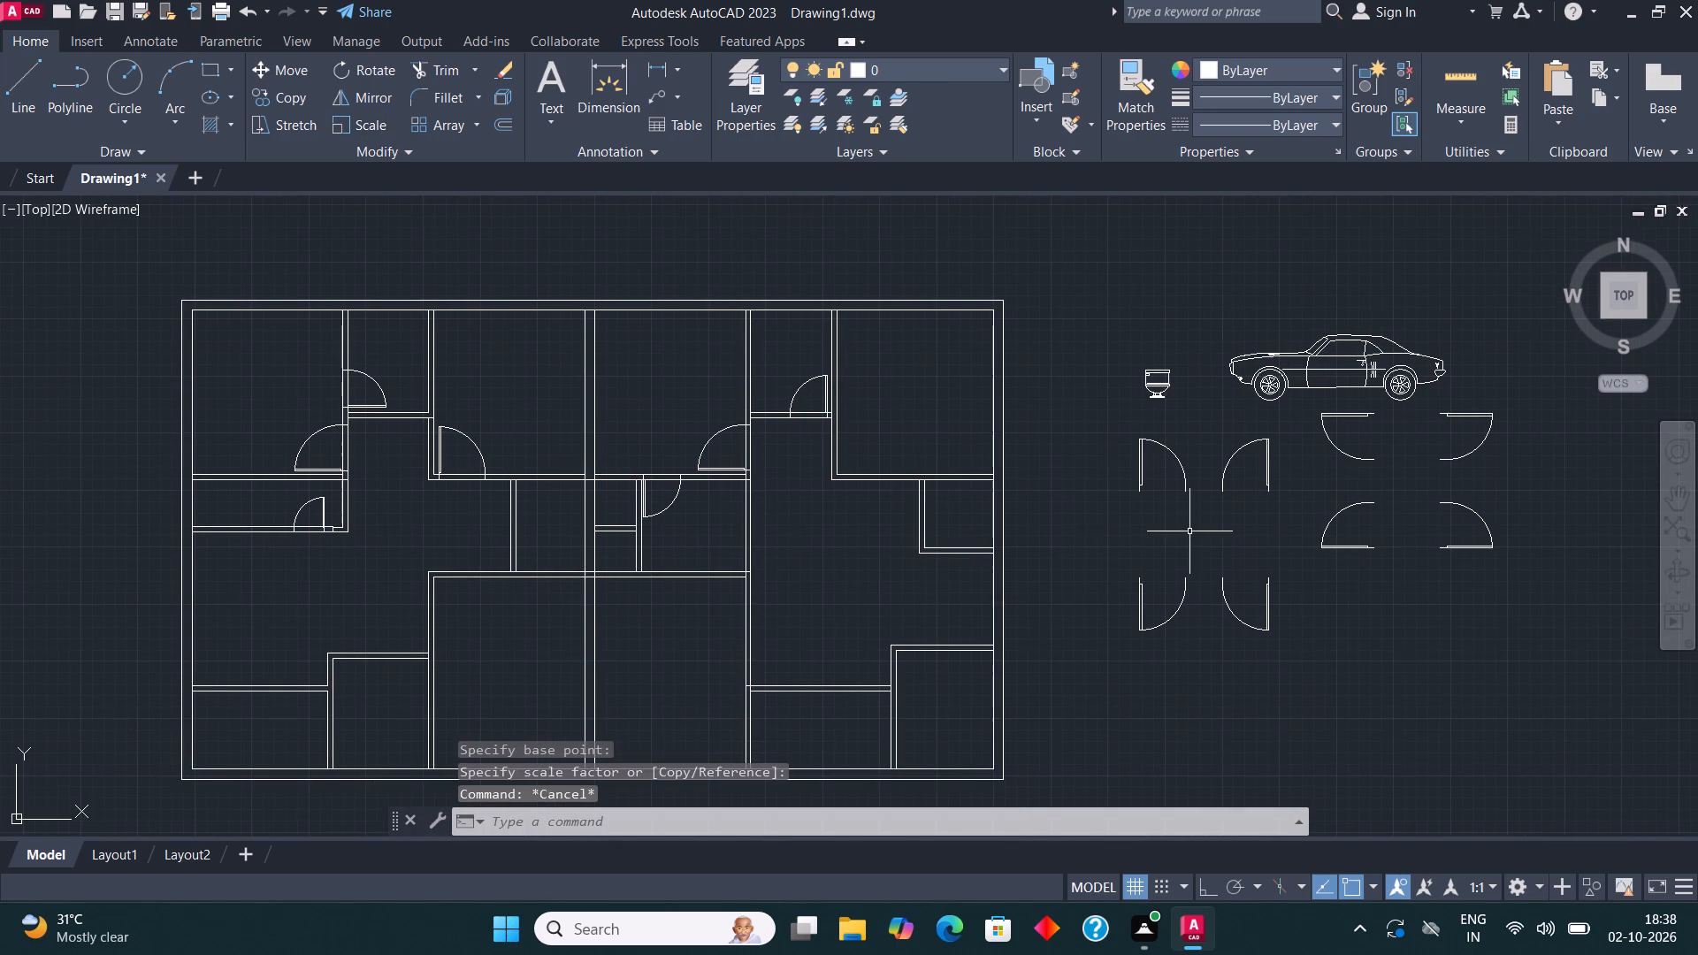
{"action": "left_click", "coordinate": [1141, 470]}
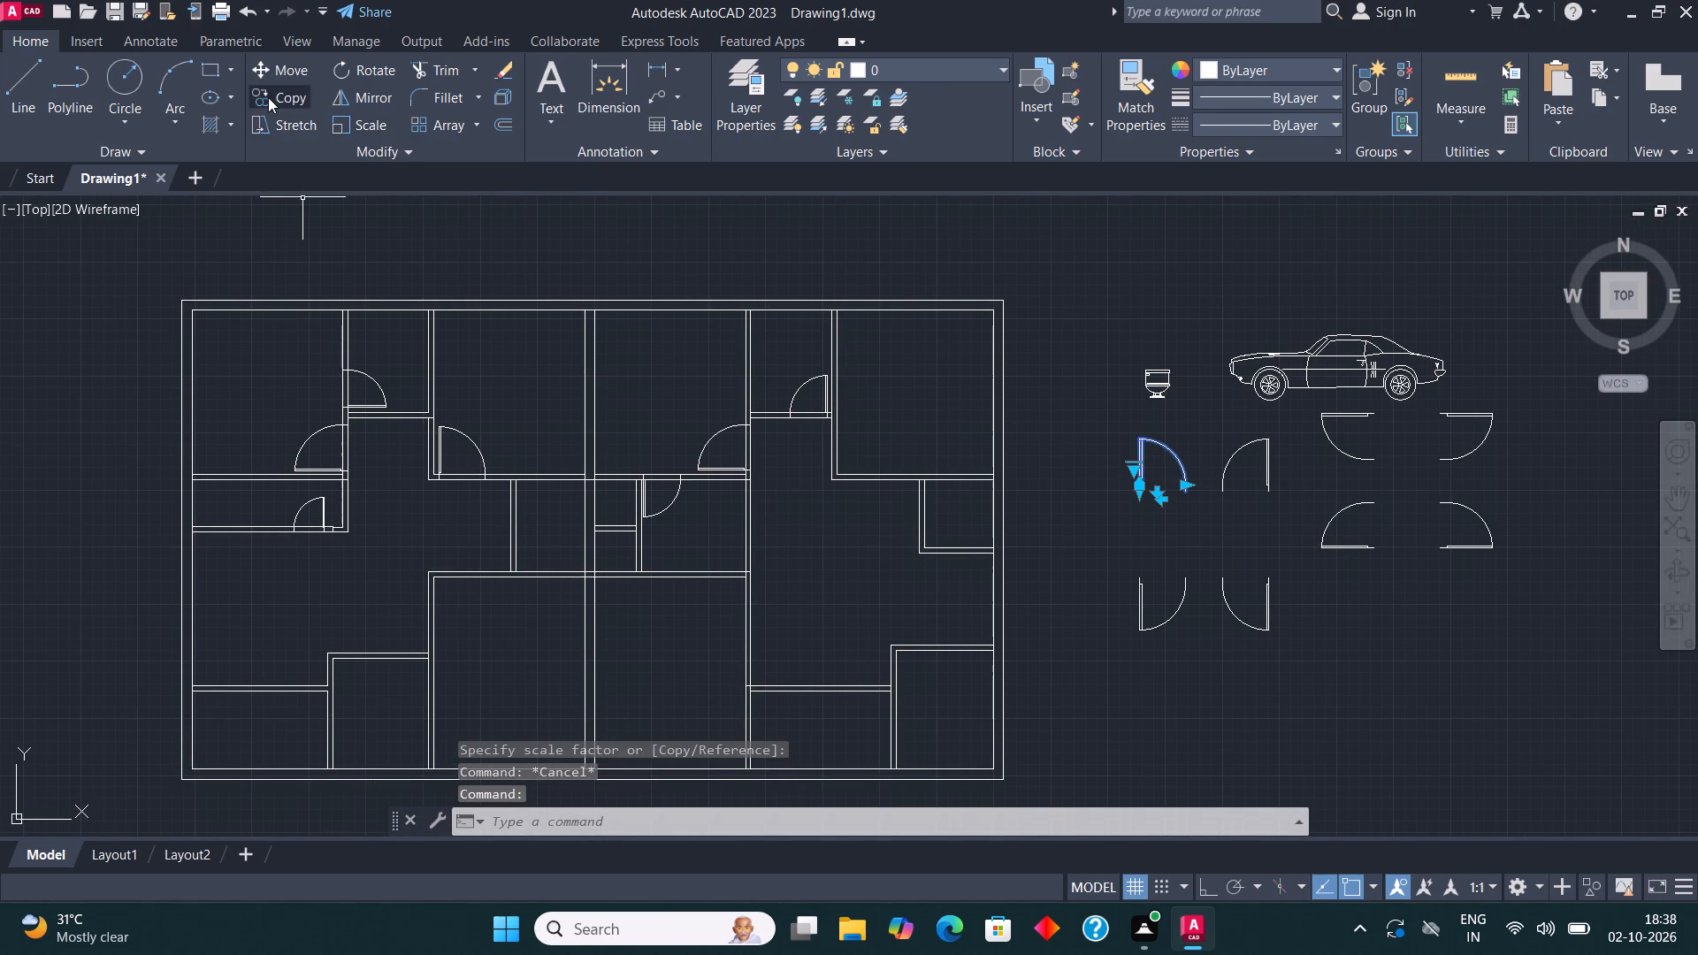
{"action": "left_click", "coordinate": [268, 97]}
{"action": "left_click", "coordinate": [1136, 500]}
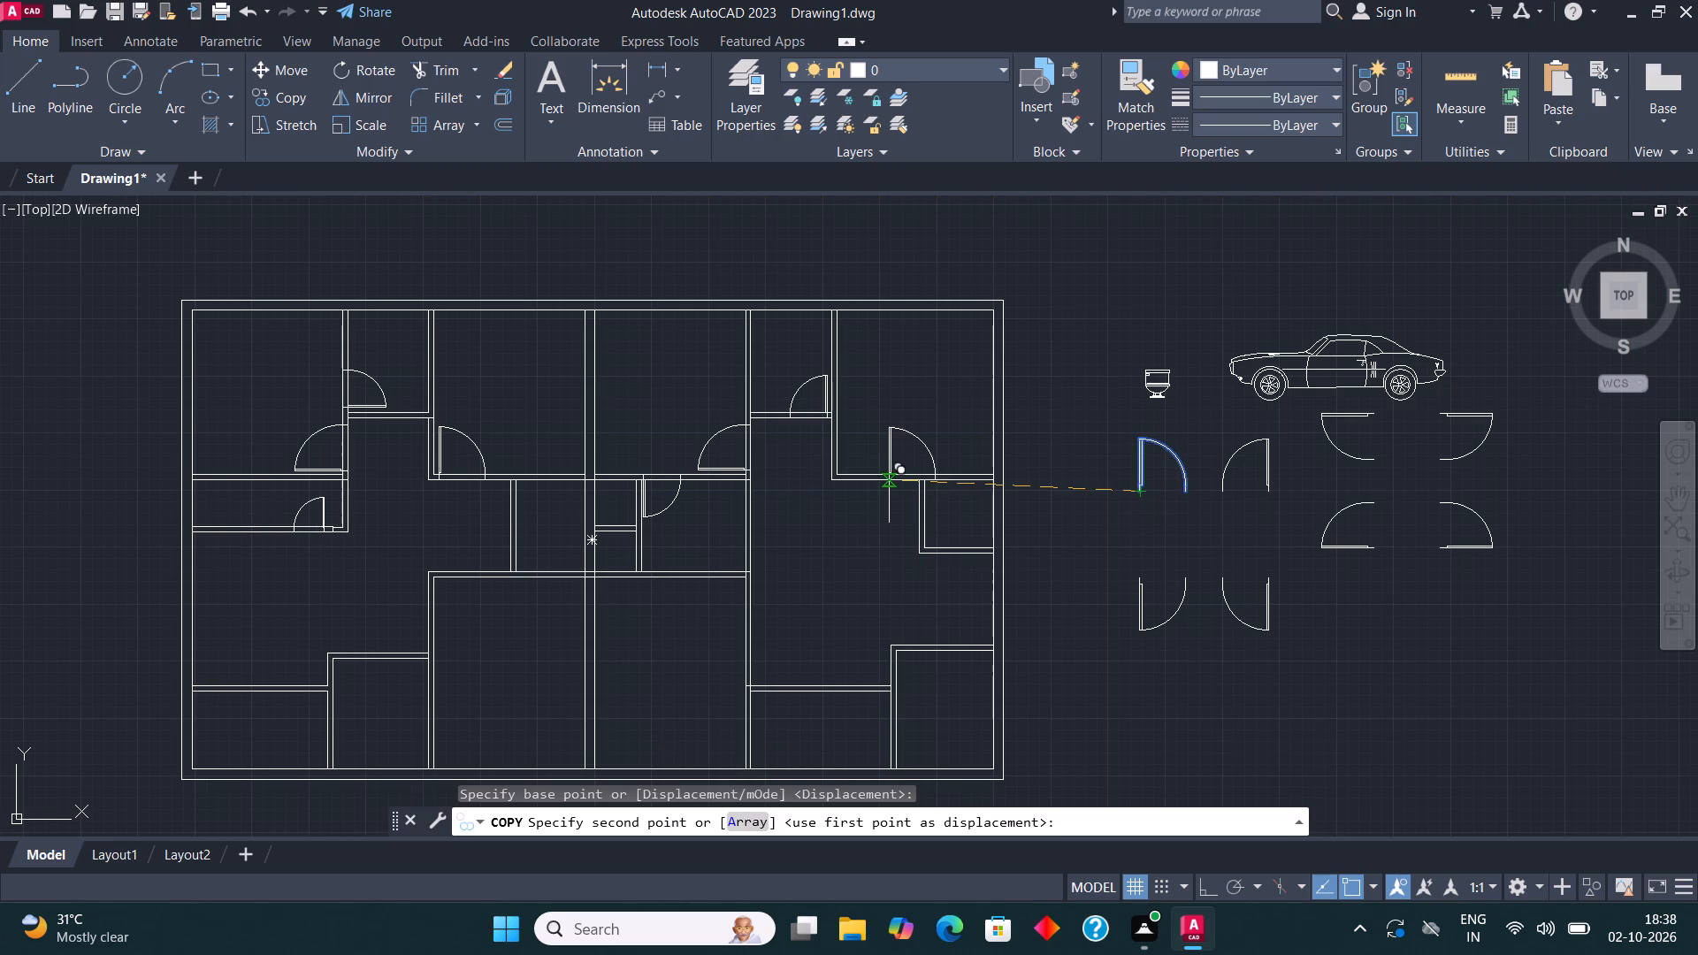
{"action": "middle_click_drag", "start_coordinate": [848, 406], "coordinate": [840, 502]}
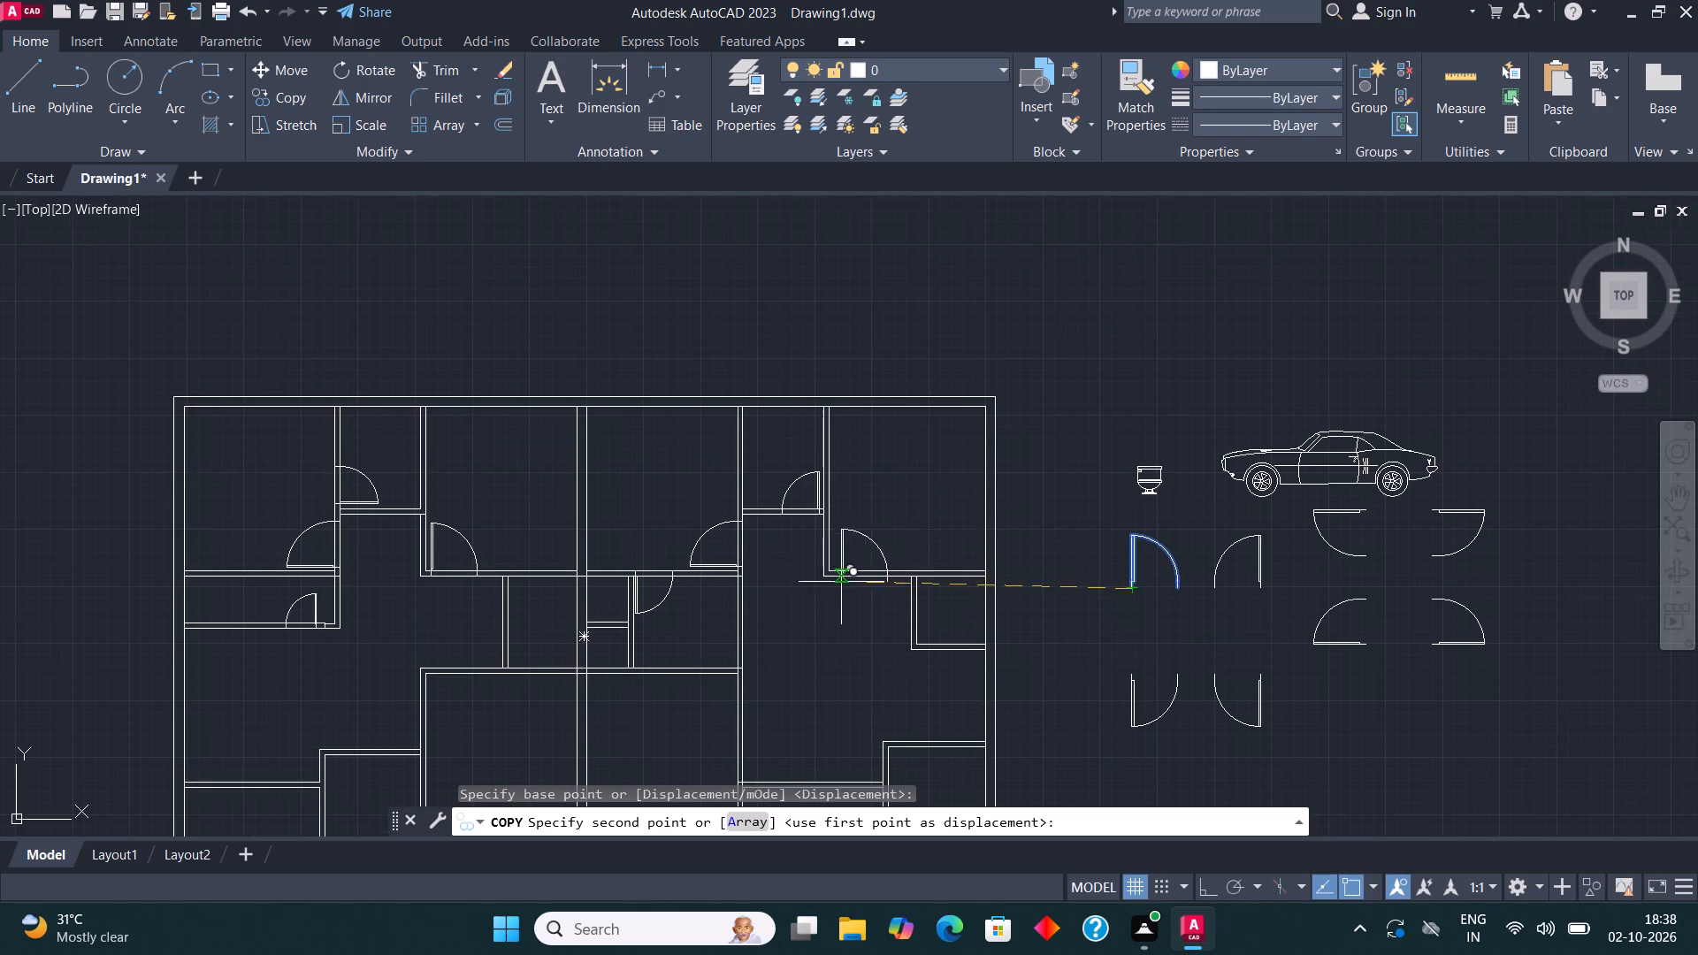
{"action": "scroll", "coordinate": [825, 588], "scroll_direction": "up", "scroll_amount": 4}
{"action": "left_click", "coordinate": [887, 535]}
{"action": "scroll", "coordinate": [517, 547], "scroll_direction": "down", "scroll_amount": 3}
{"action": "key", "text": "Escape"}
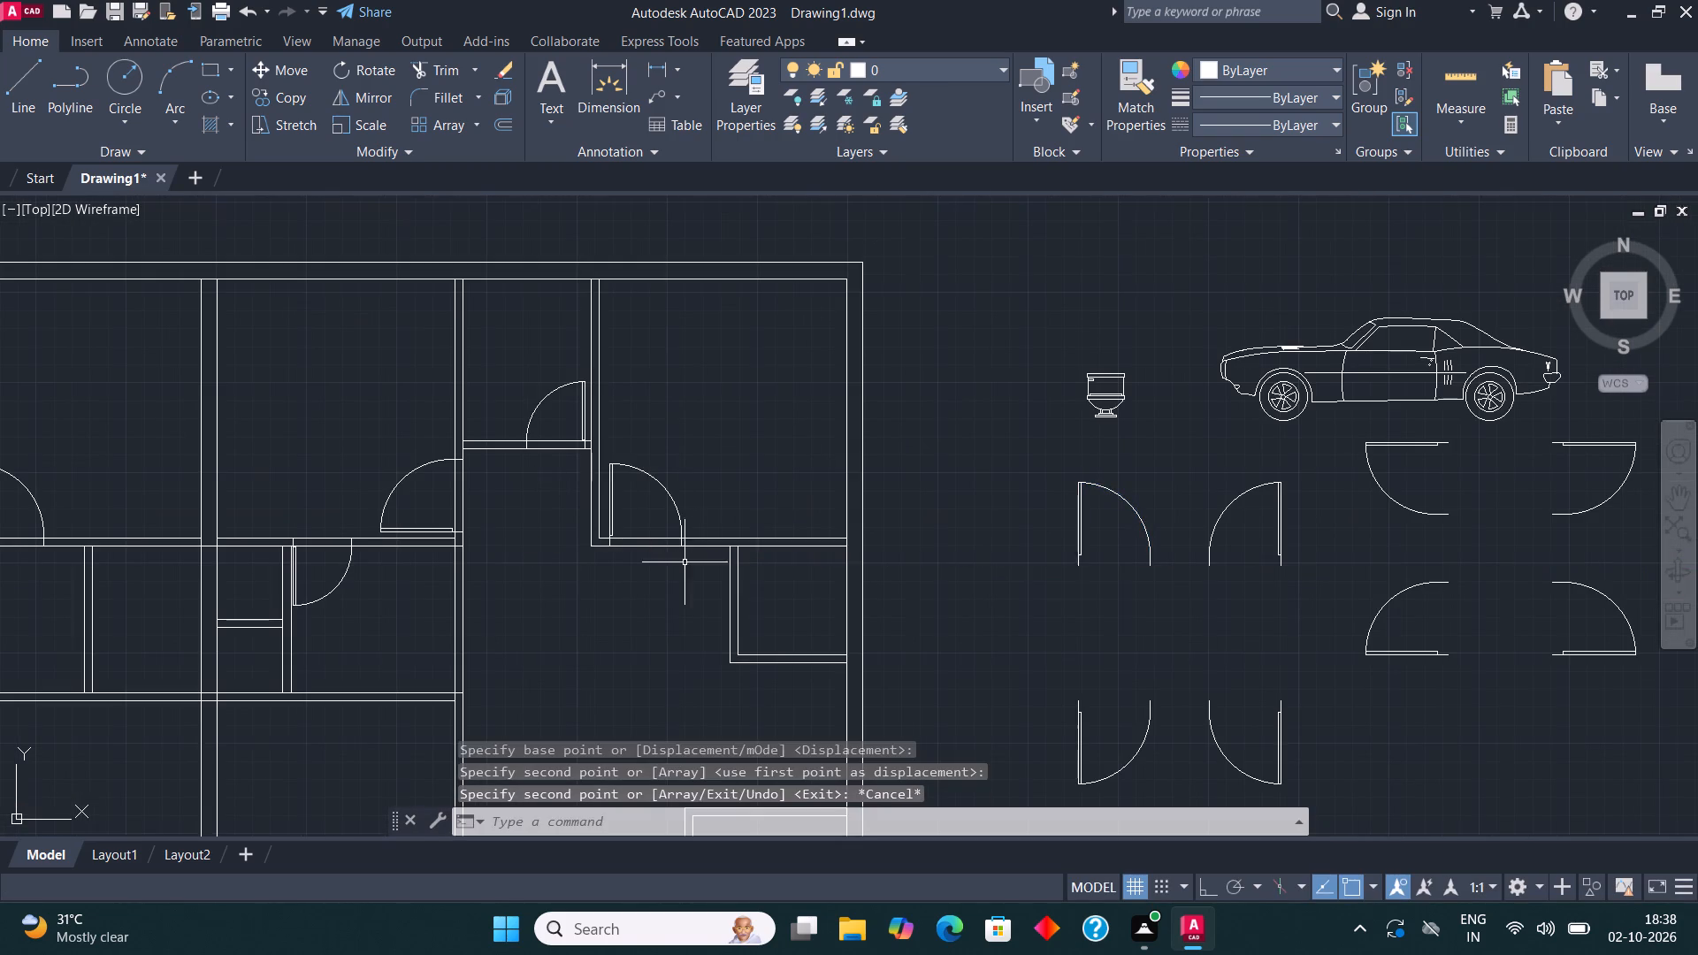
Copy a door block with a horizontal leaf and downward swing onto the left wall of the small room below the top-right room, at its top.
{"action": "middle_click_drag", "start_coordinate": [850, 409], "coordinate": [875, 320]}
{"action": "middle_click_drag", "start_coordinate": [1062, 475], "coordinate": [1046, 473]}
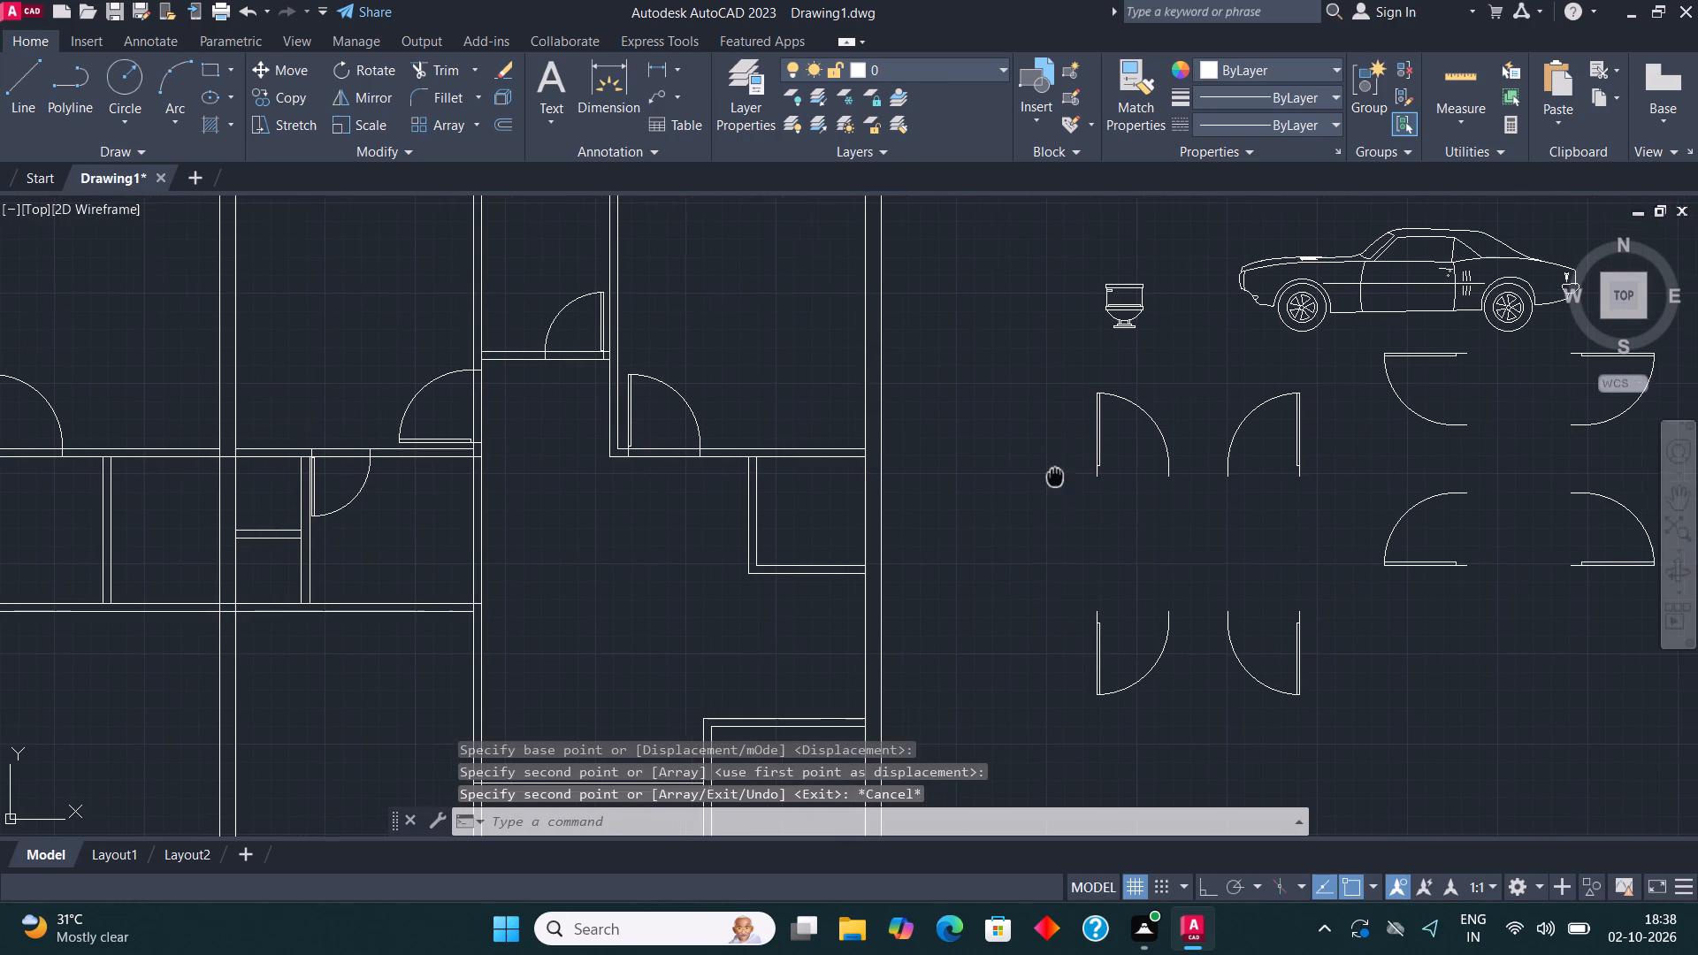
{"action": "middle_click_drag", "start_coordinate": [1046, 473], "coordinate": [922, 469]}
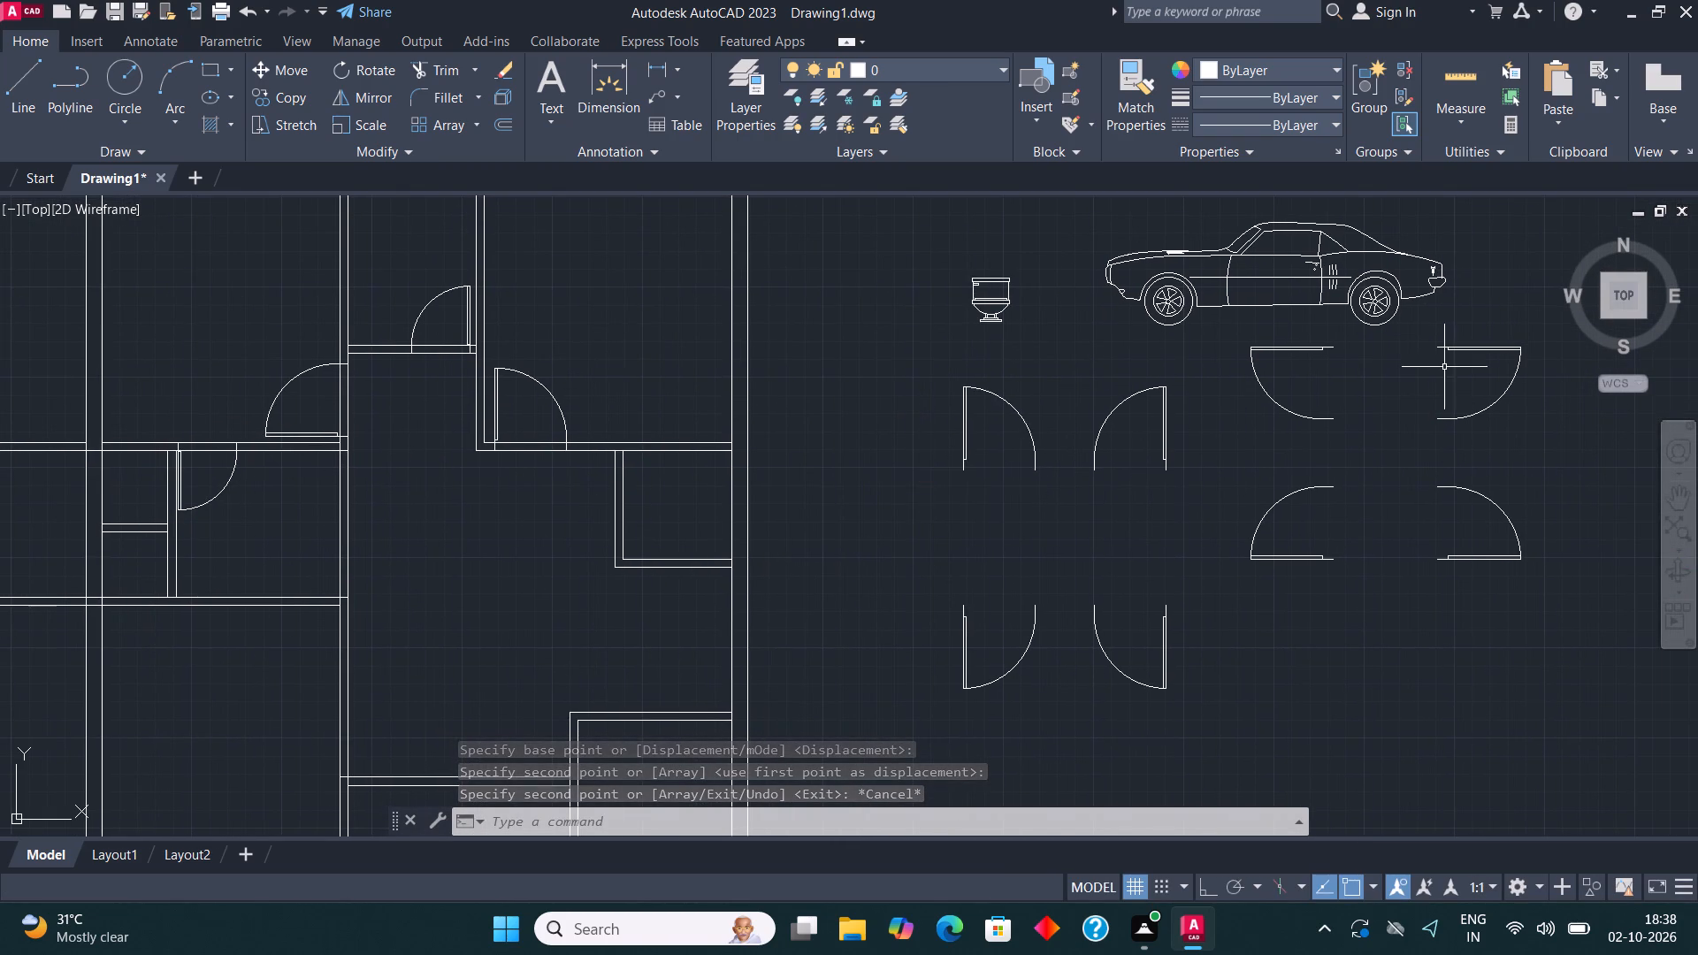
{"action": "left_click", "coordinate": [1457, 339]}
{"action": "left_click", "coordinate": [1452, 365]}
{"action": "left_click", "coordinate": [288, 95]}
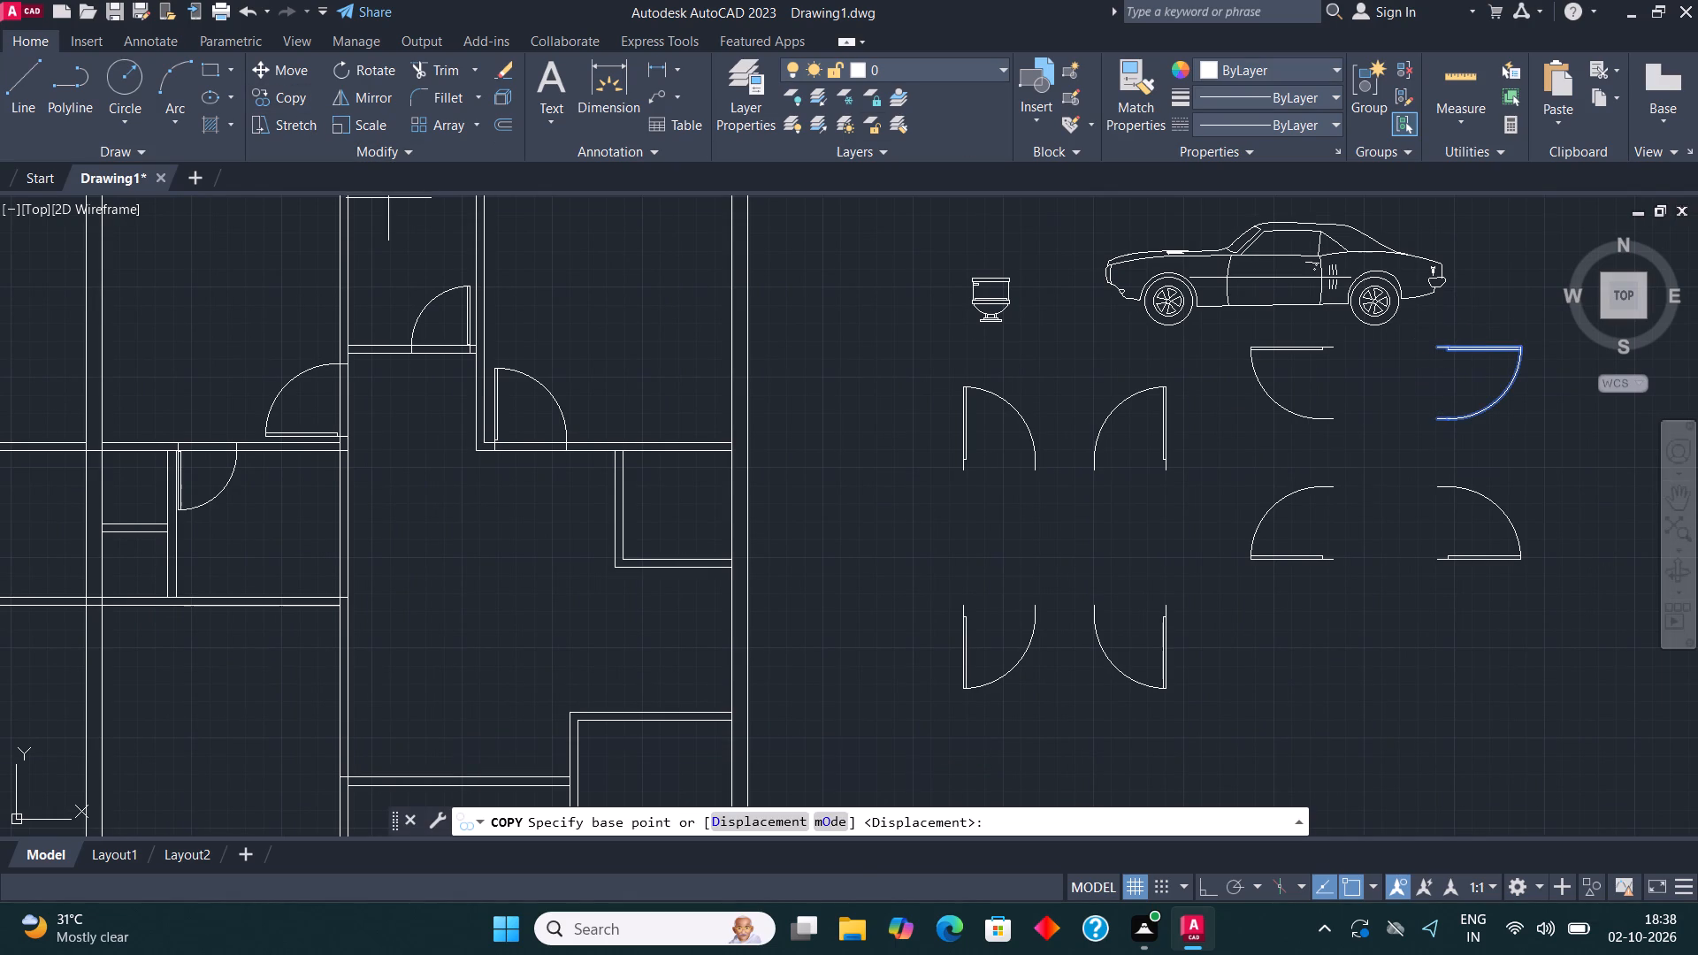
{"action": "left_click", "coordinate": [1430, 342]}
{"action": "scroll", "coordinate": [595, 485], "scroll_direction": "up", "scroll_amount": 4}
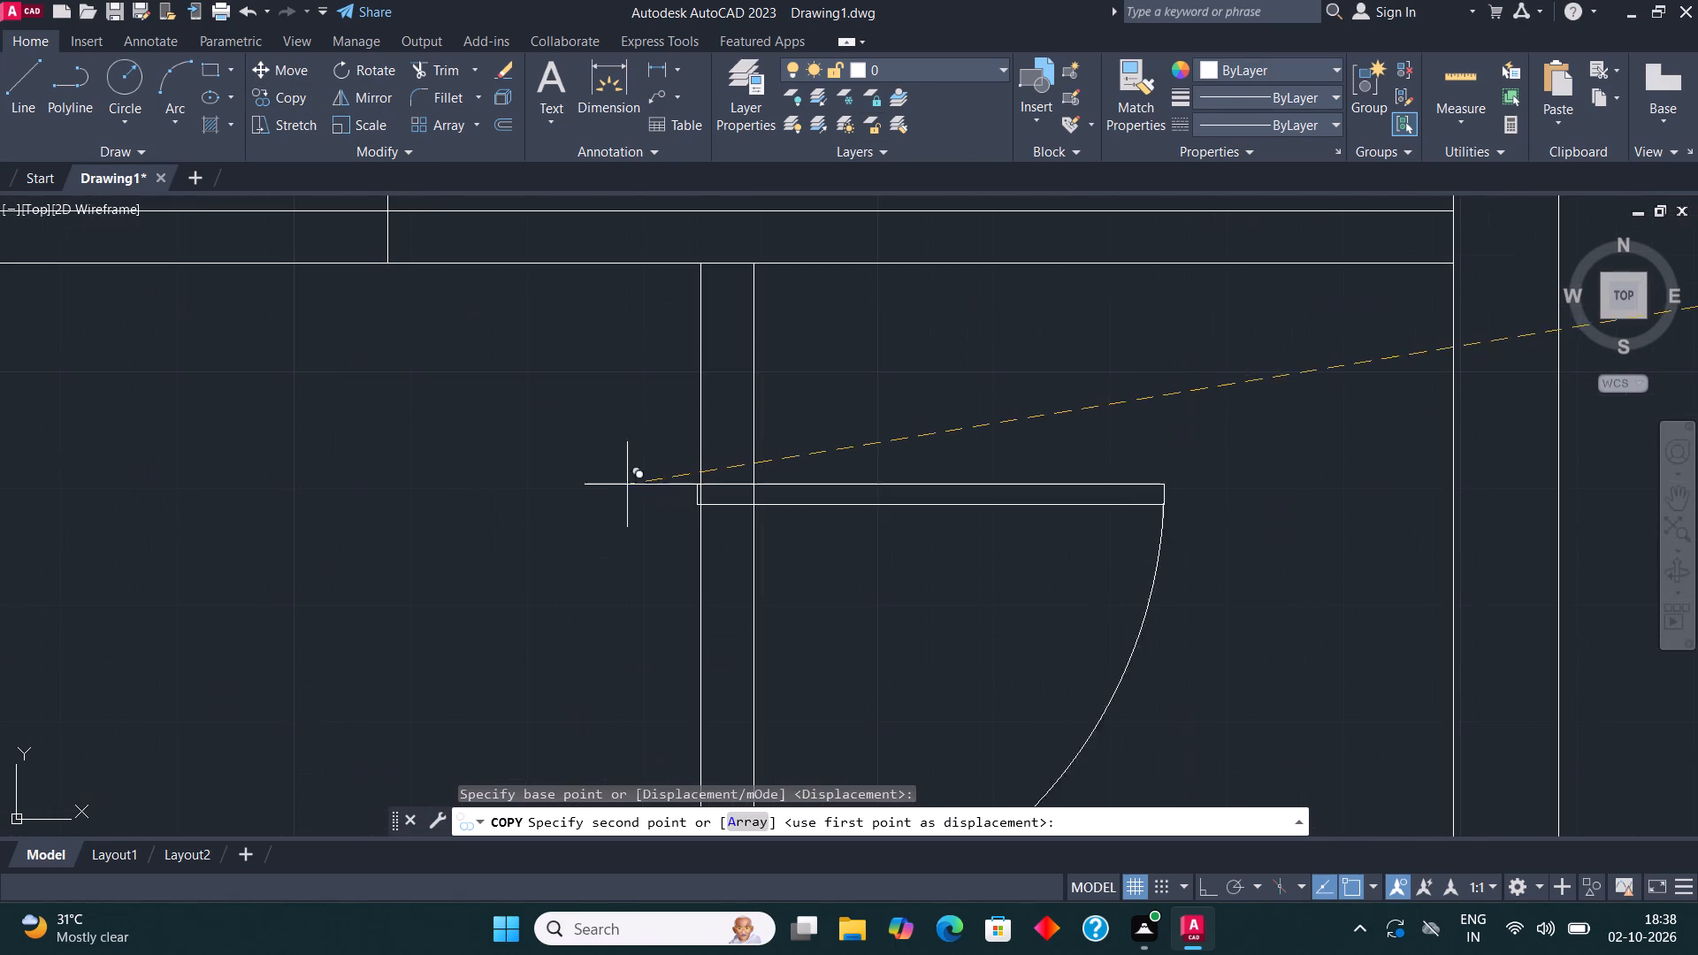
{"action": "left_click", "coordinate": [694, 310]}
{"action": "scroll", "coordinate": [629, 340], "scroll_direction": "down", "scroll_amount": 3}
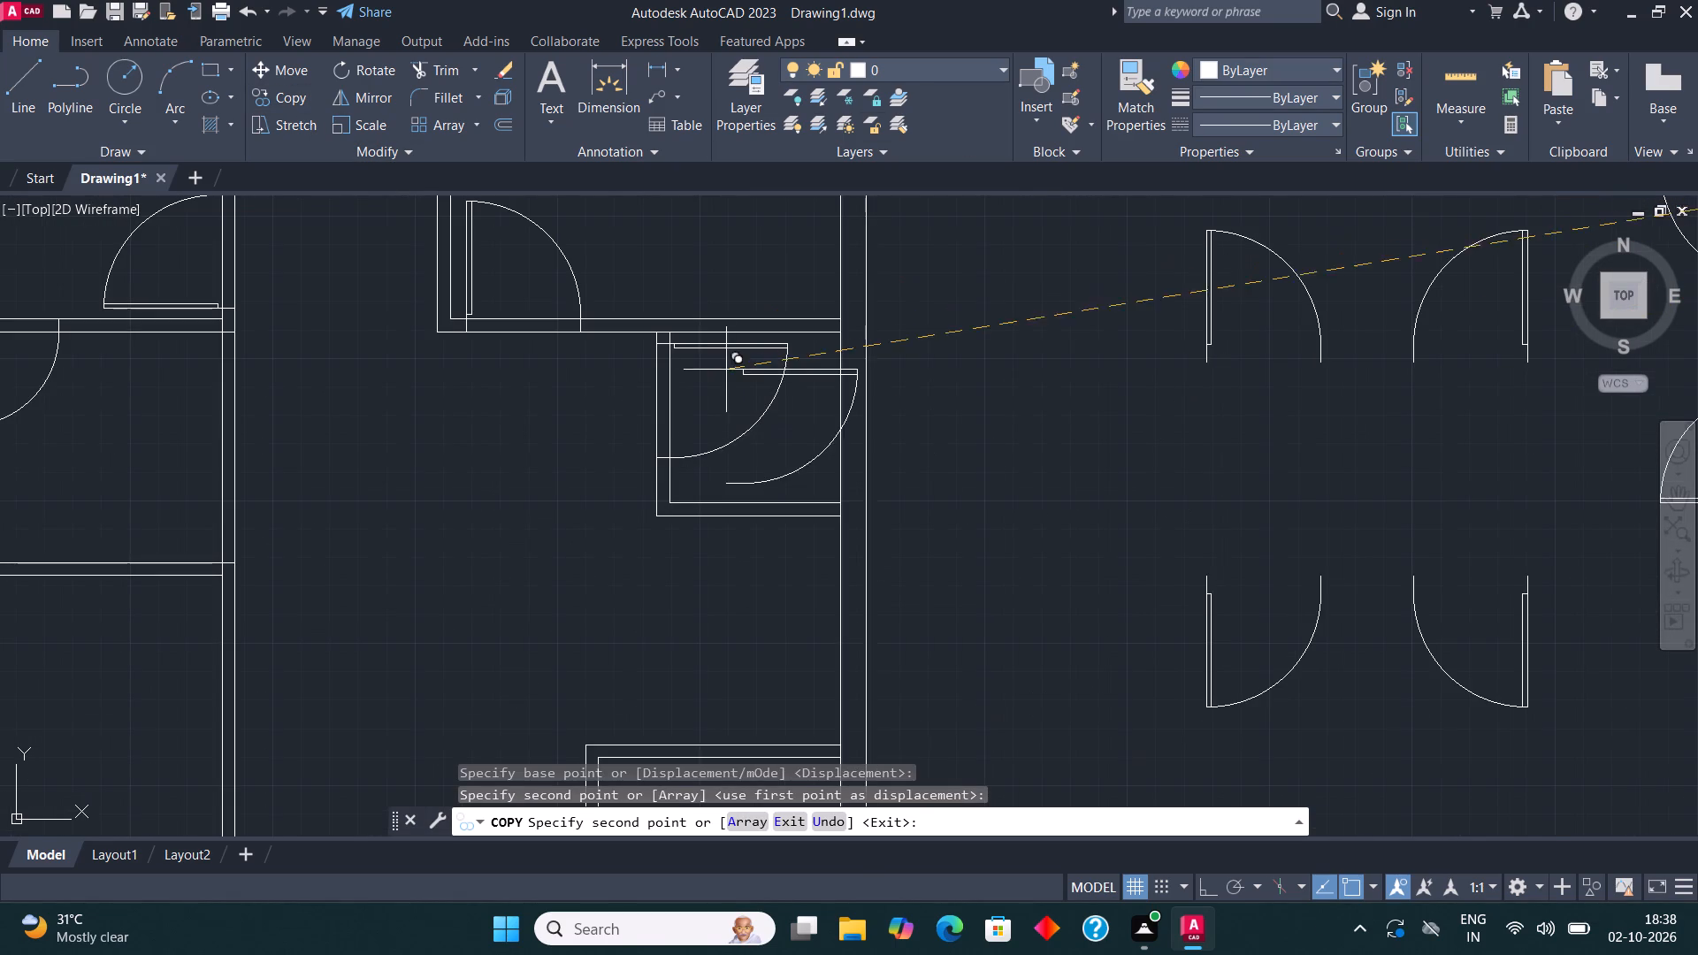
{"action": "key", "text": "Escape"}
Scale down the small right-side room's new door about its upper-left corner on the left wall.
{"action": "left_click", "coordinate": [702, 335]}
{"action": "key", "text": "Escape"}
{"action": "left_click", "coordinate": [703, 347]}
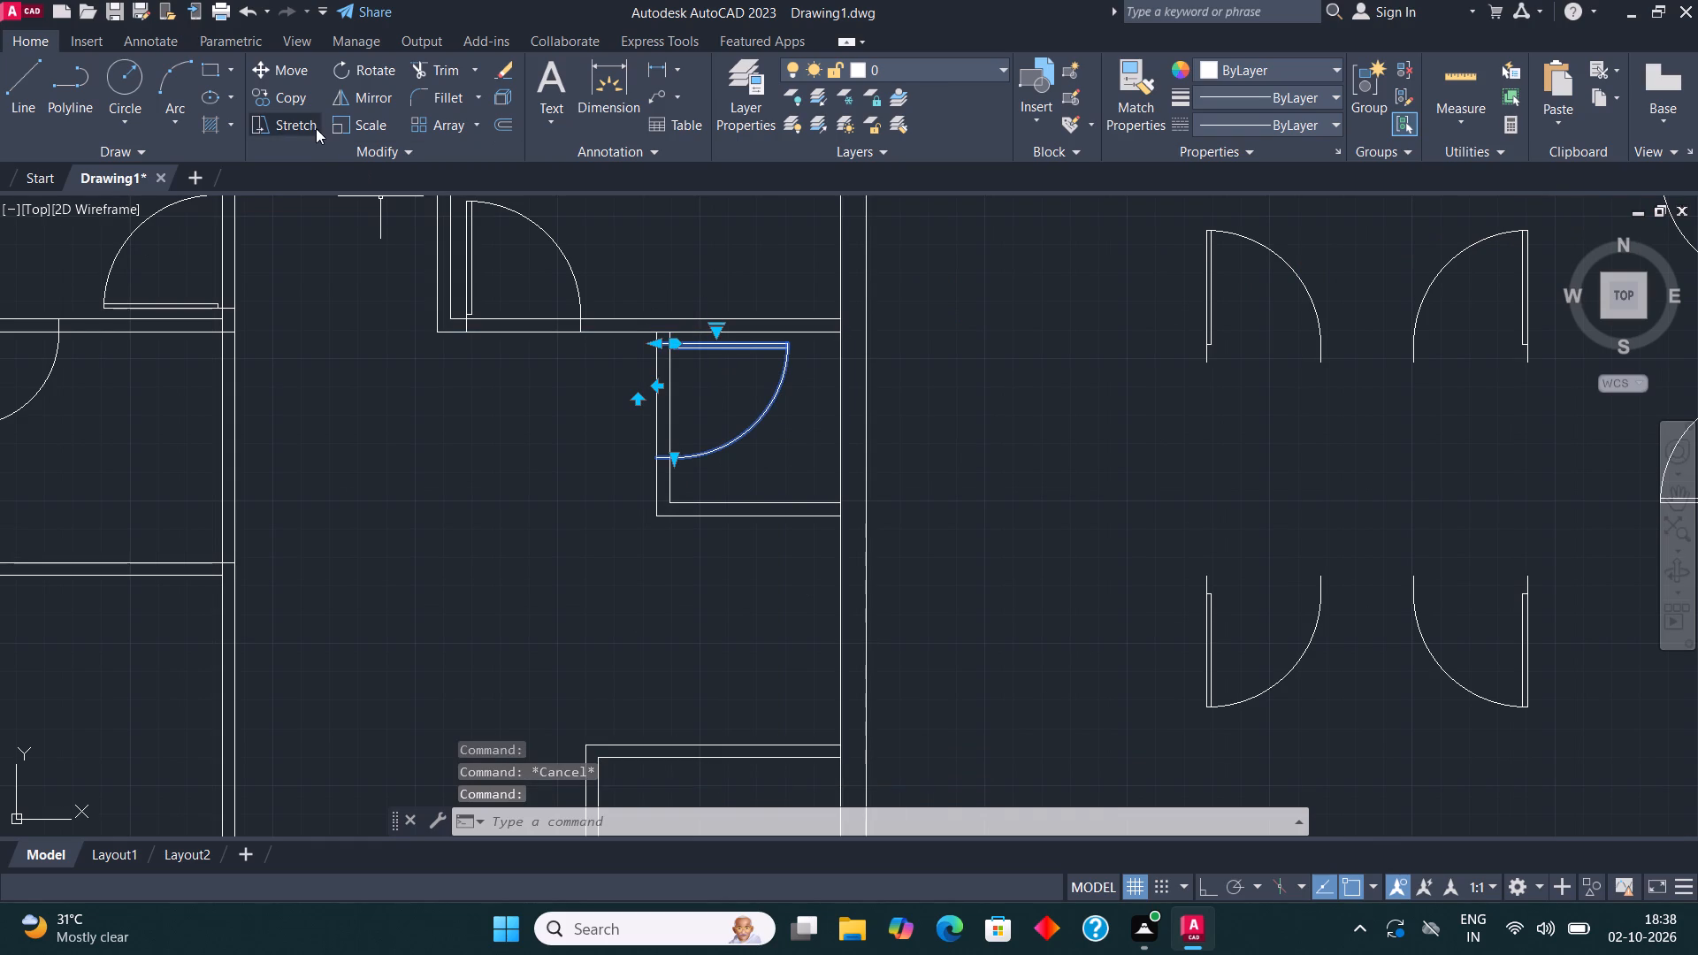
{"action": "left_click", "coordinate": [354, 126]}
{"action": "scroll", "coordinate": [643, 388], "scroll_direction": "up", "scroll_amount": 1}
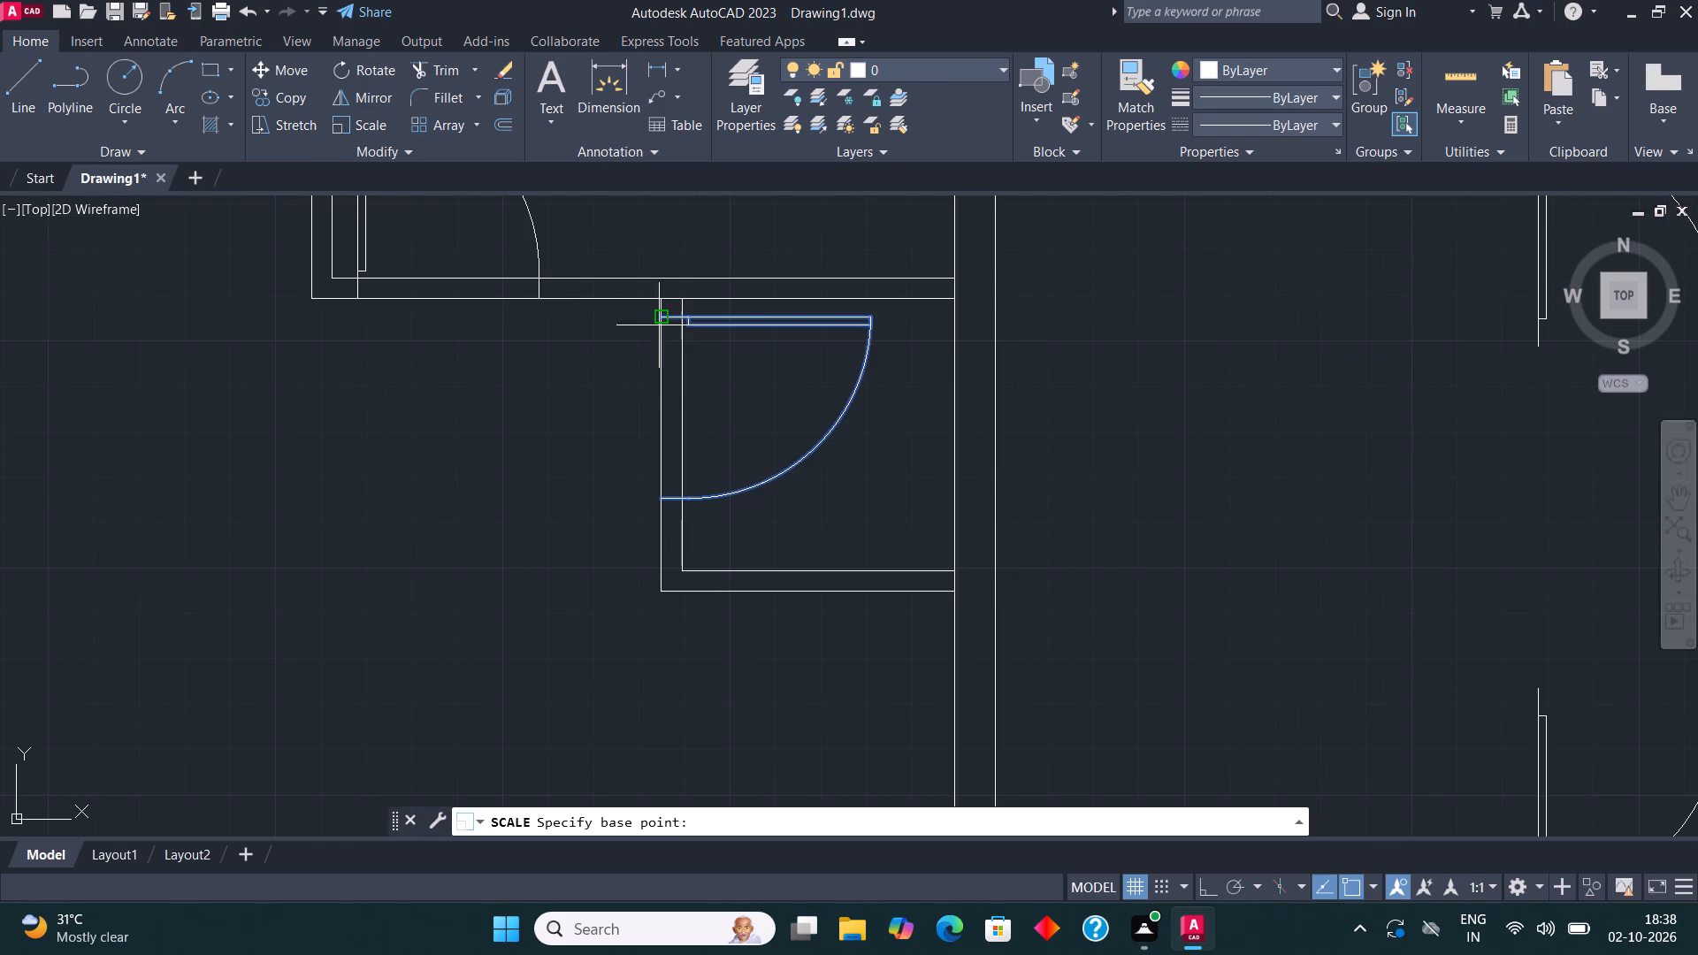
{"action": "left_click", "coordinate": [660, 319]}
{"action": "left_click", "coordinate": [736, 339]}
Examine the plan's right half and the overall layout for rooms that still need doors.
{"action": "scroll", "coordinate": [742, 353], "scroll_direction": "down", "scroll_amount": 1}
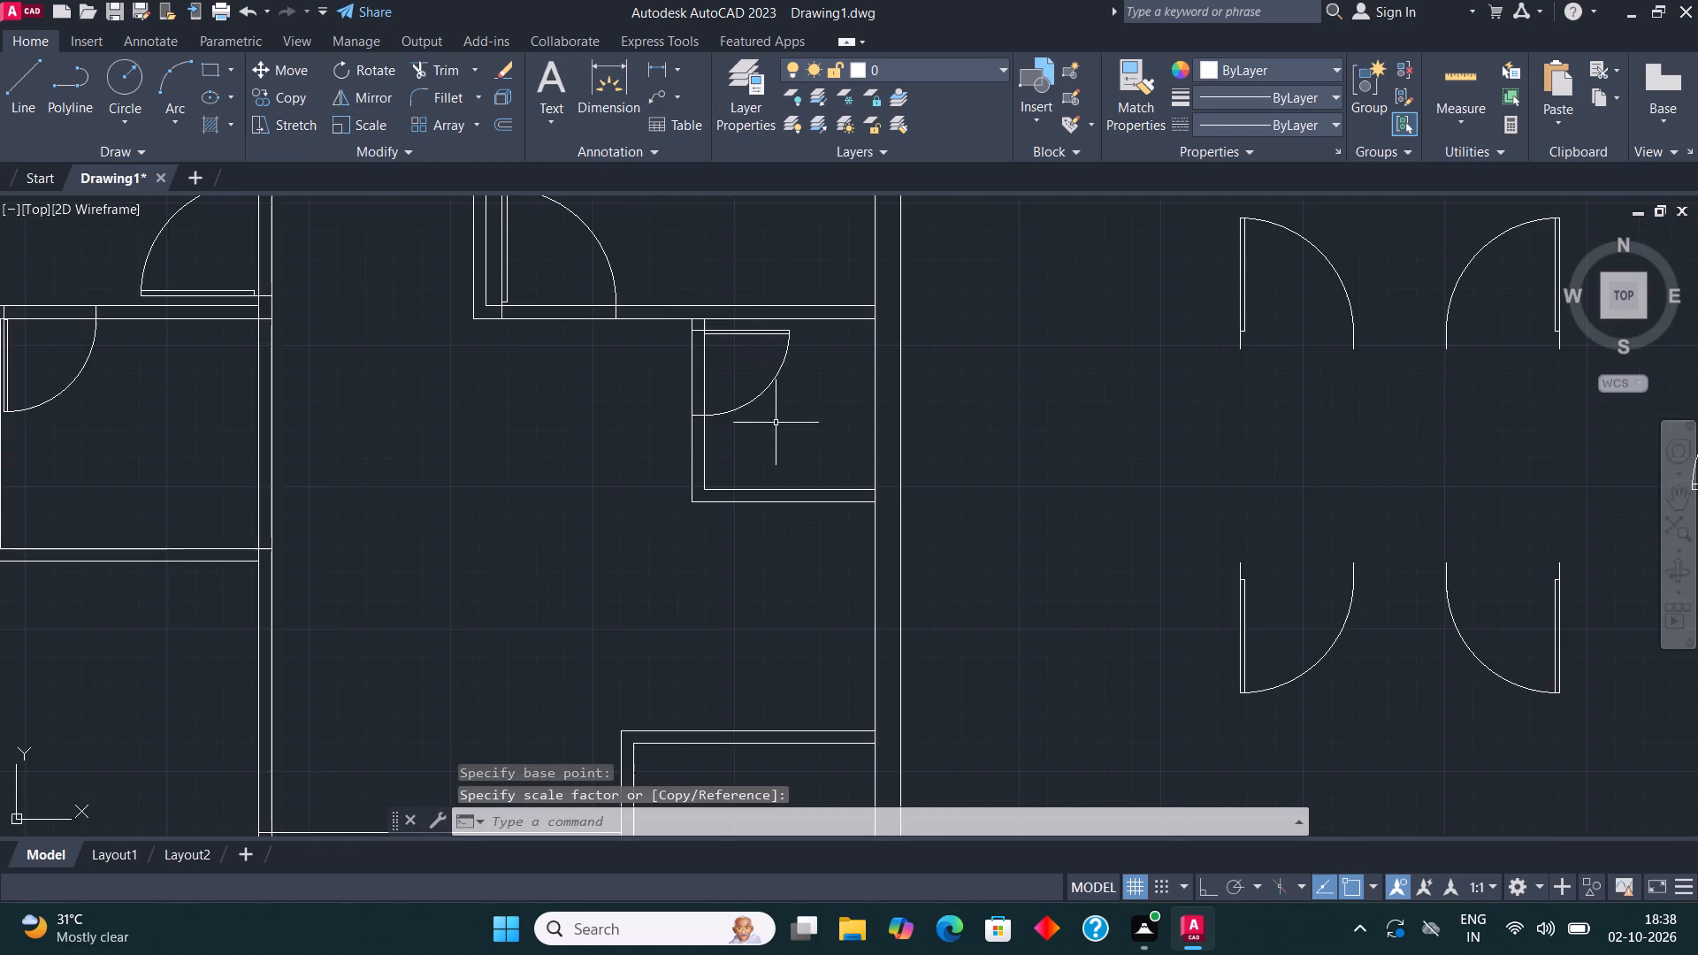
{"action": "middle_click_drag", "start_coordinate": [799, 437], "coordinate": [907, 443]}
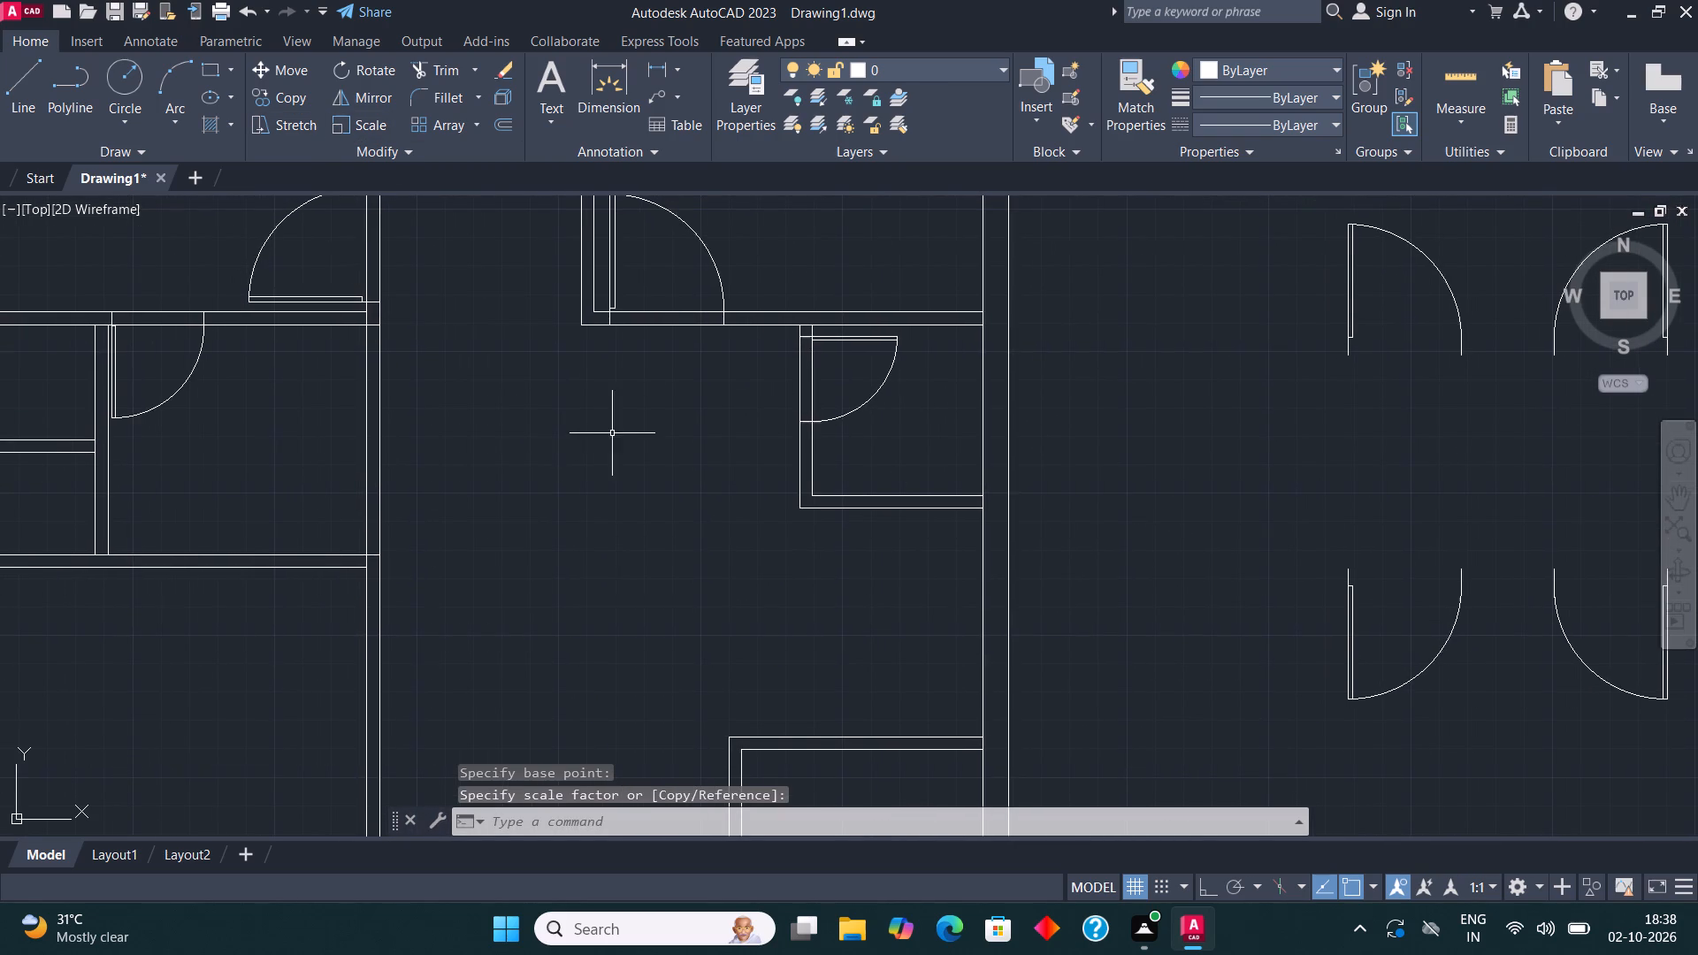
{"action": "middle_click_drag", "start_coordinate": [628, 544], "coordinate": [739, 418]}
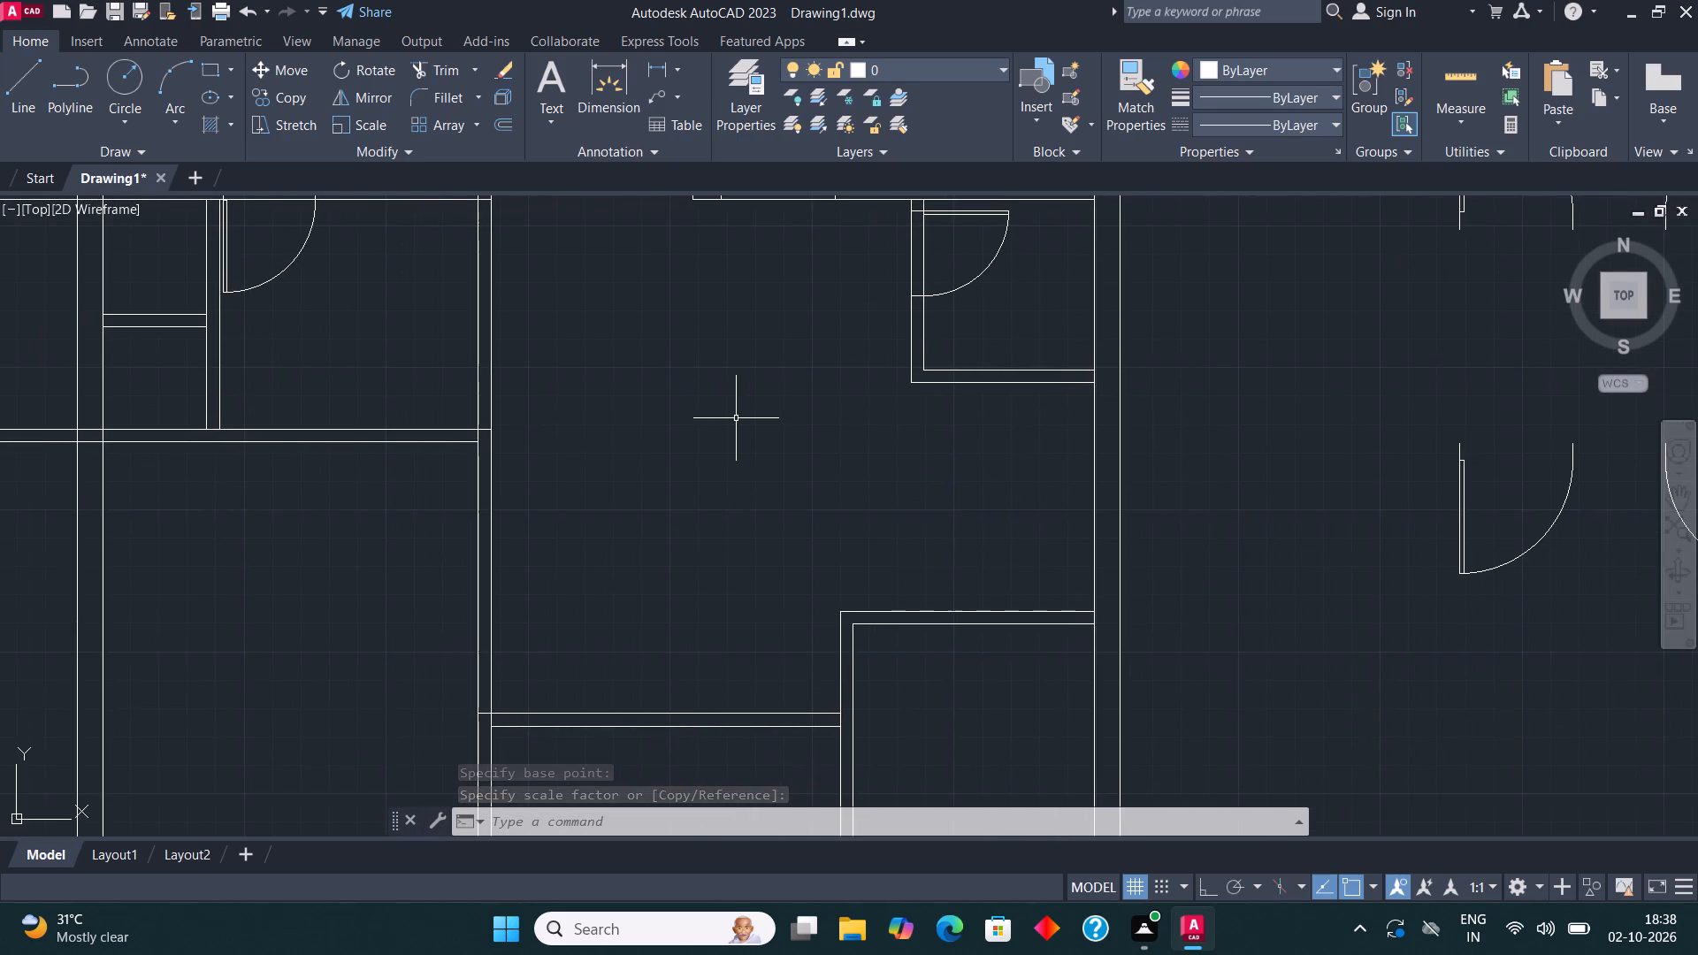
{"action": "scroll", "coordinate": [718, 426], "scroll_direction": "down", "scroll_amount": 1}
{"action": "middle_click_drag", "start_coordinate": [746, 515], "coordinate": [519, 639]}
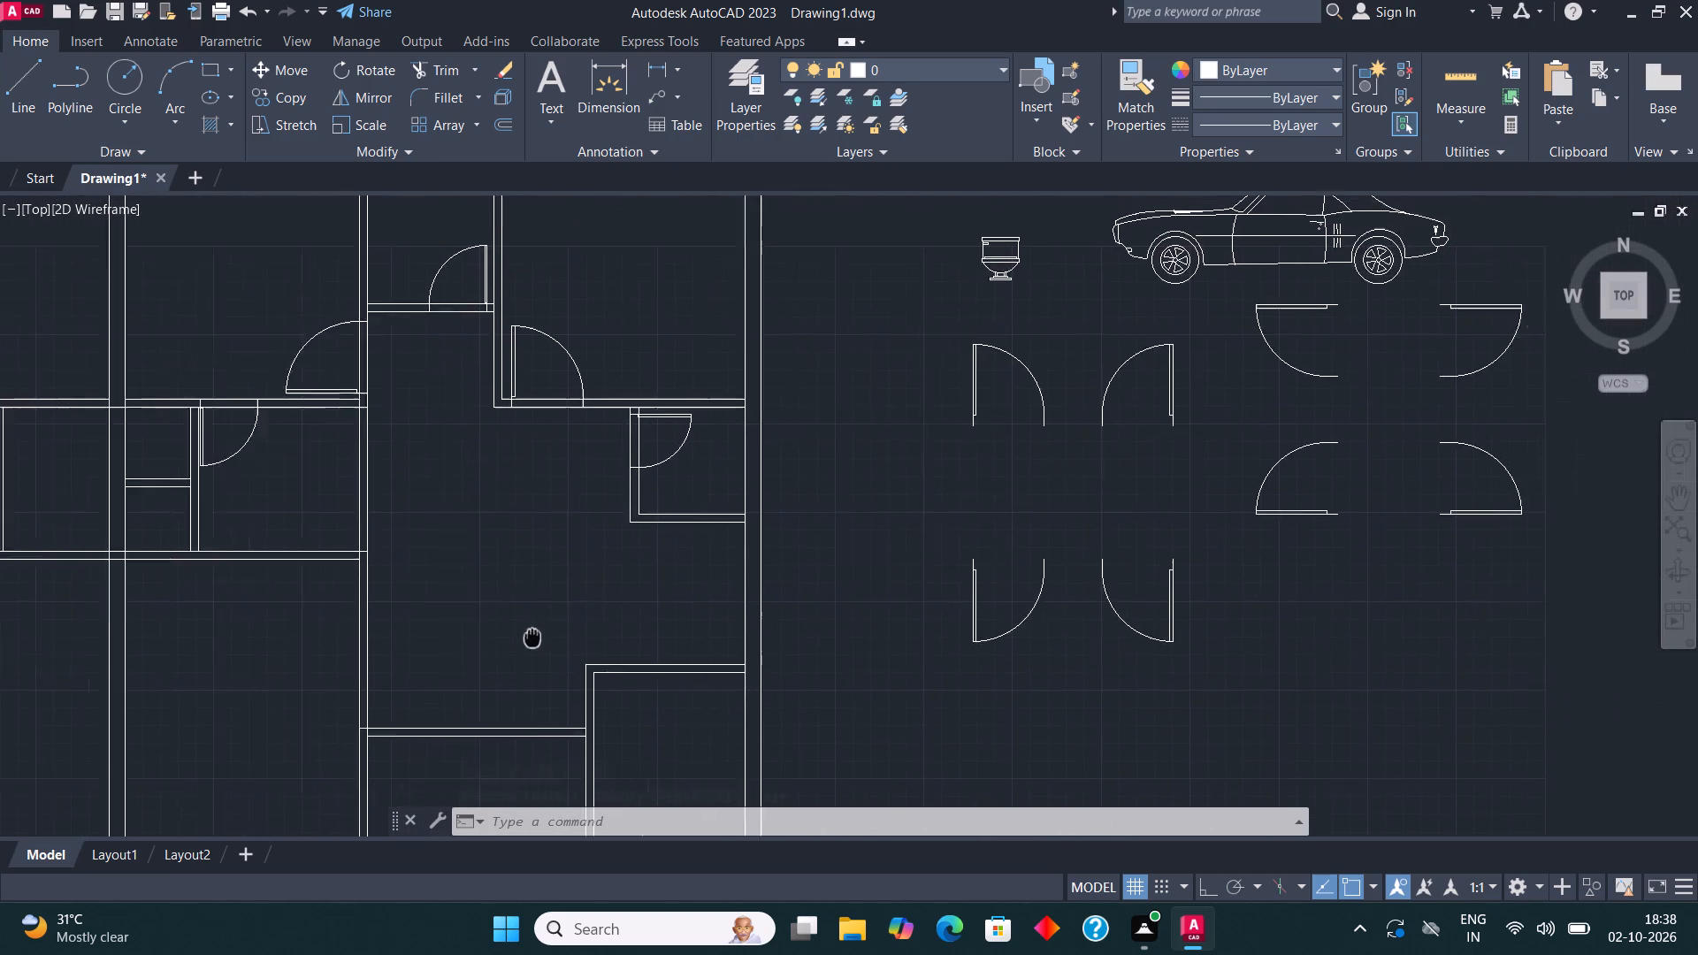
{"action": "middle_click_drag", "start_coordinate": [519, 639], "coordinate": [505, 642]}
{"action": "scroll", "coordinate": [505, 642], "scroll_direction": "down", "scroll_amount": 1}
{"action": "middle_click_drag", "start_coordinate": [857, 499], "coordinate": [1432, 416]}
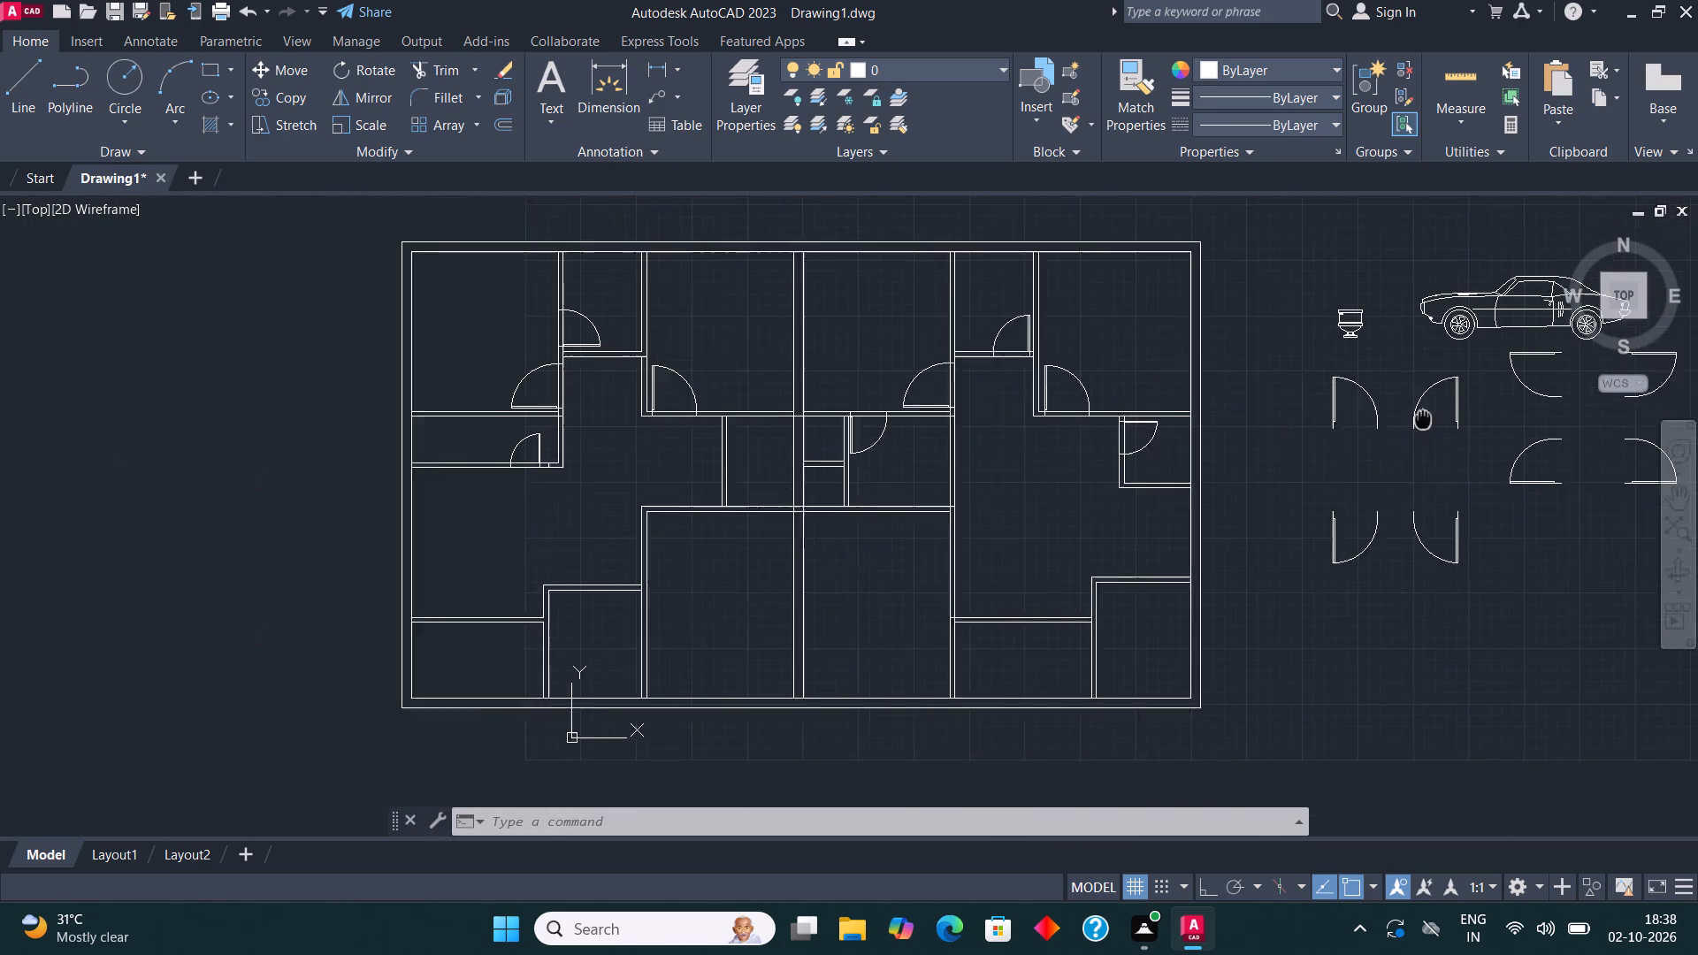
{"action": "middle_click_drag", "start_coordinate": [1432, 416], "coordinate": [1459, 406]}
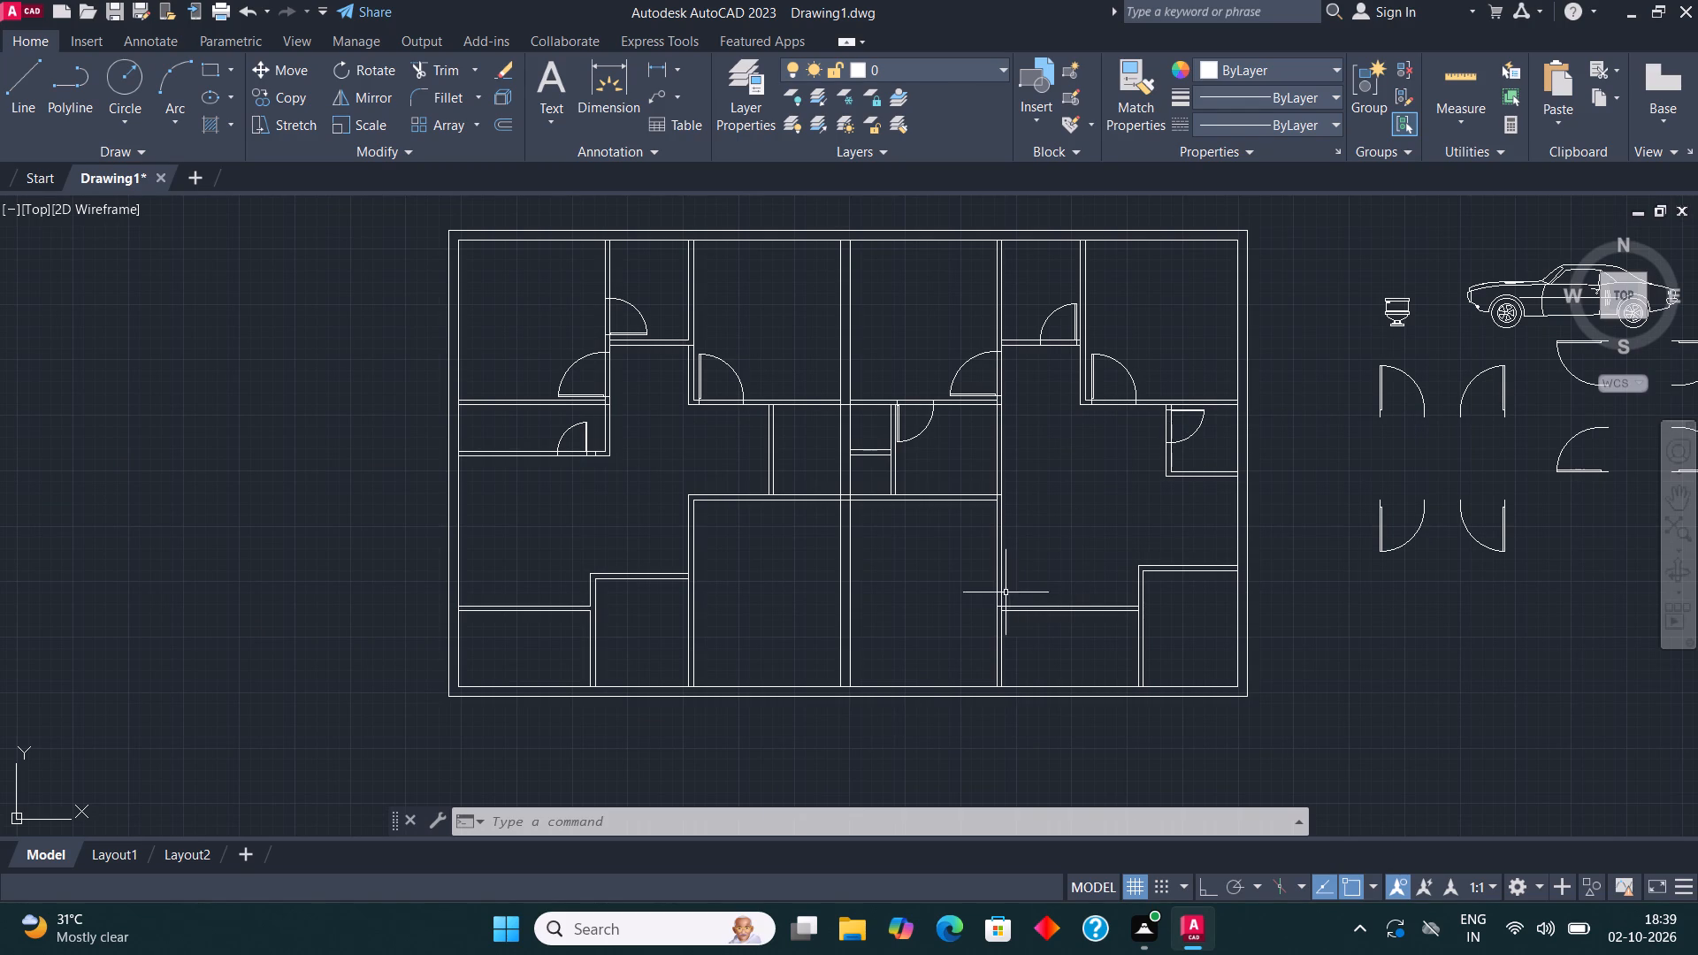
{"action": "middle_click_drag", "start_coordinate": [986, 580], "coordinate": [919, 564]}
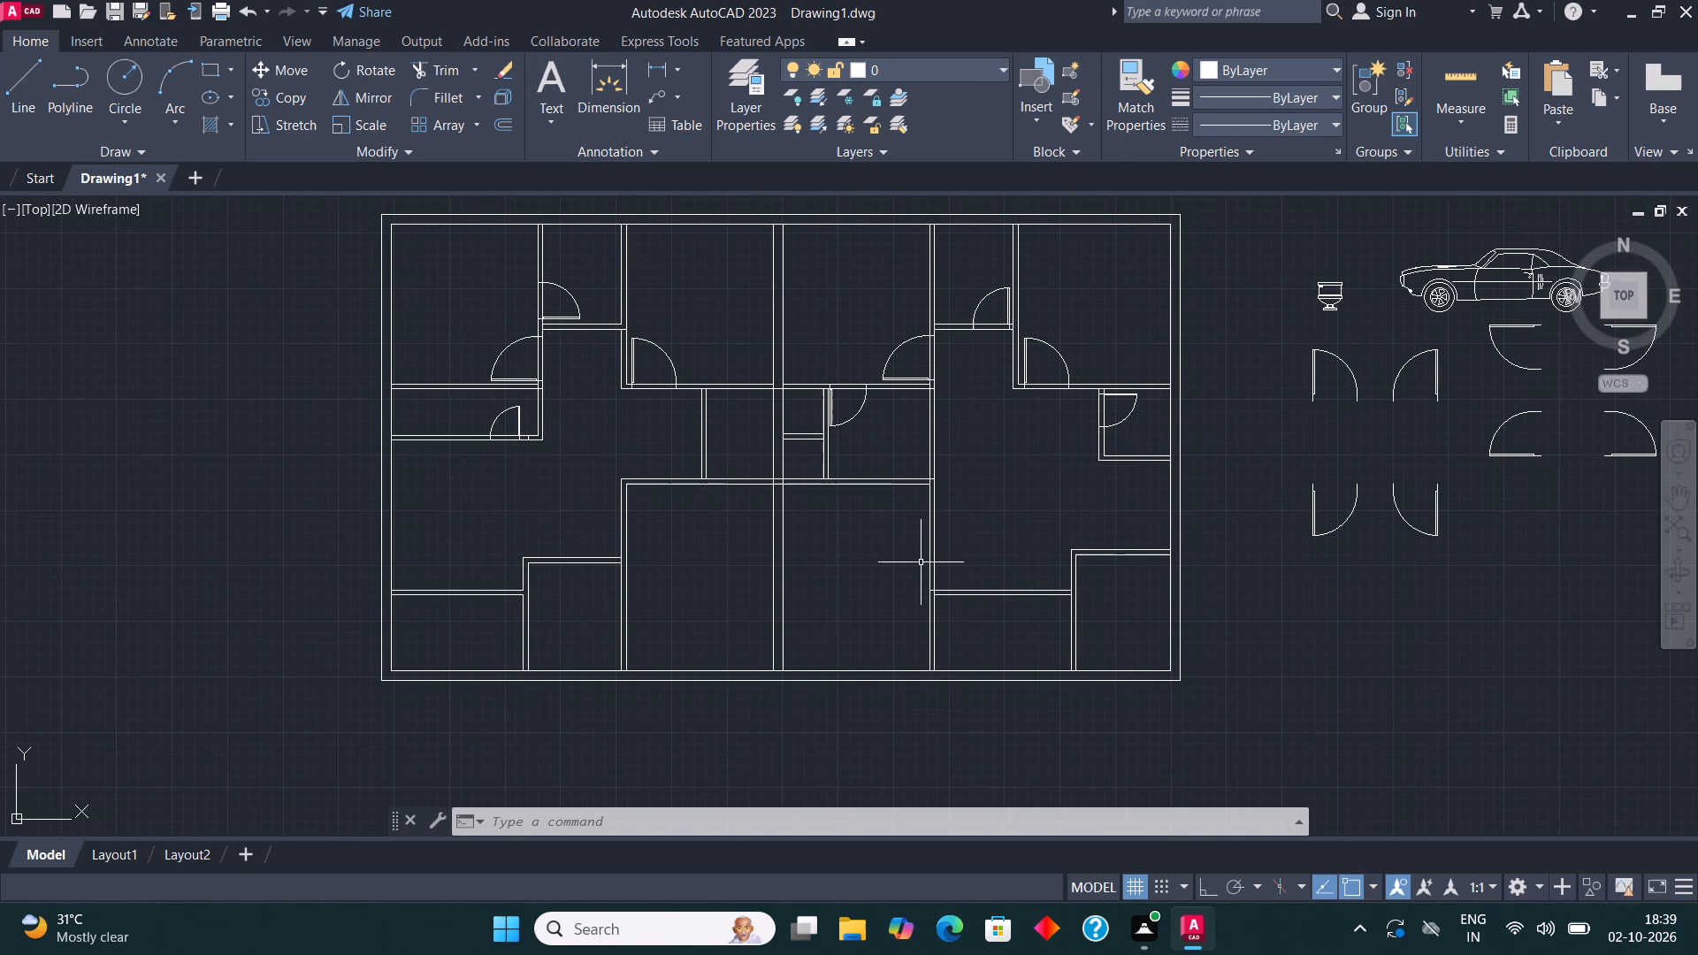
Copy a door block with a horizontal leaf and upward swing onto the left partition of the middle room left of the central wall, at its bottom.
{"action": "middle_click_drag", "start_coordinate": [1272, 421], "coordinate": [1197, 462]}
{"action": "left_click", "coordinate": [1569, 491]}
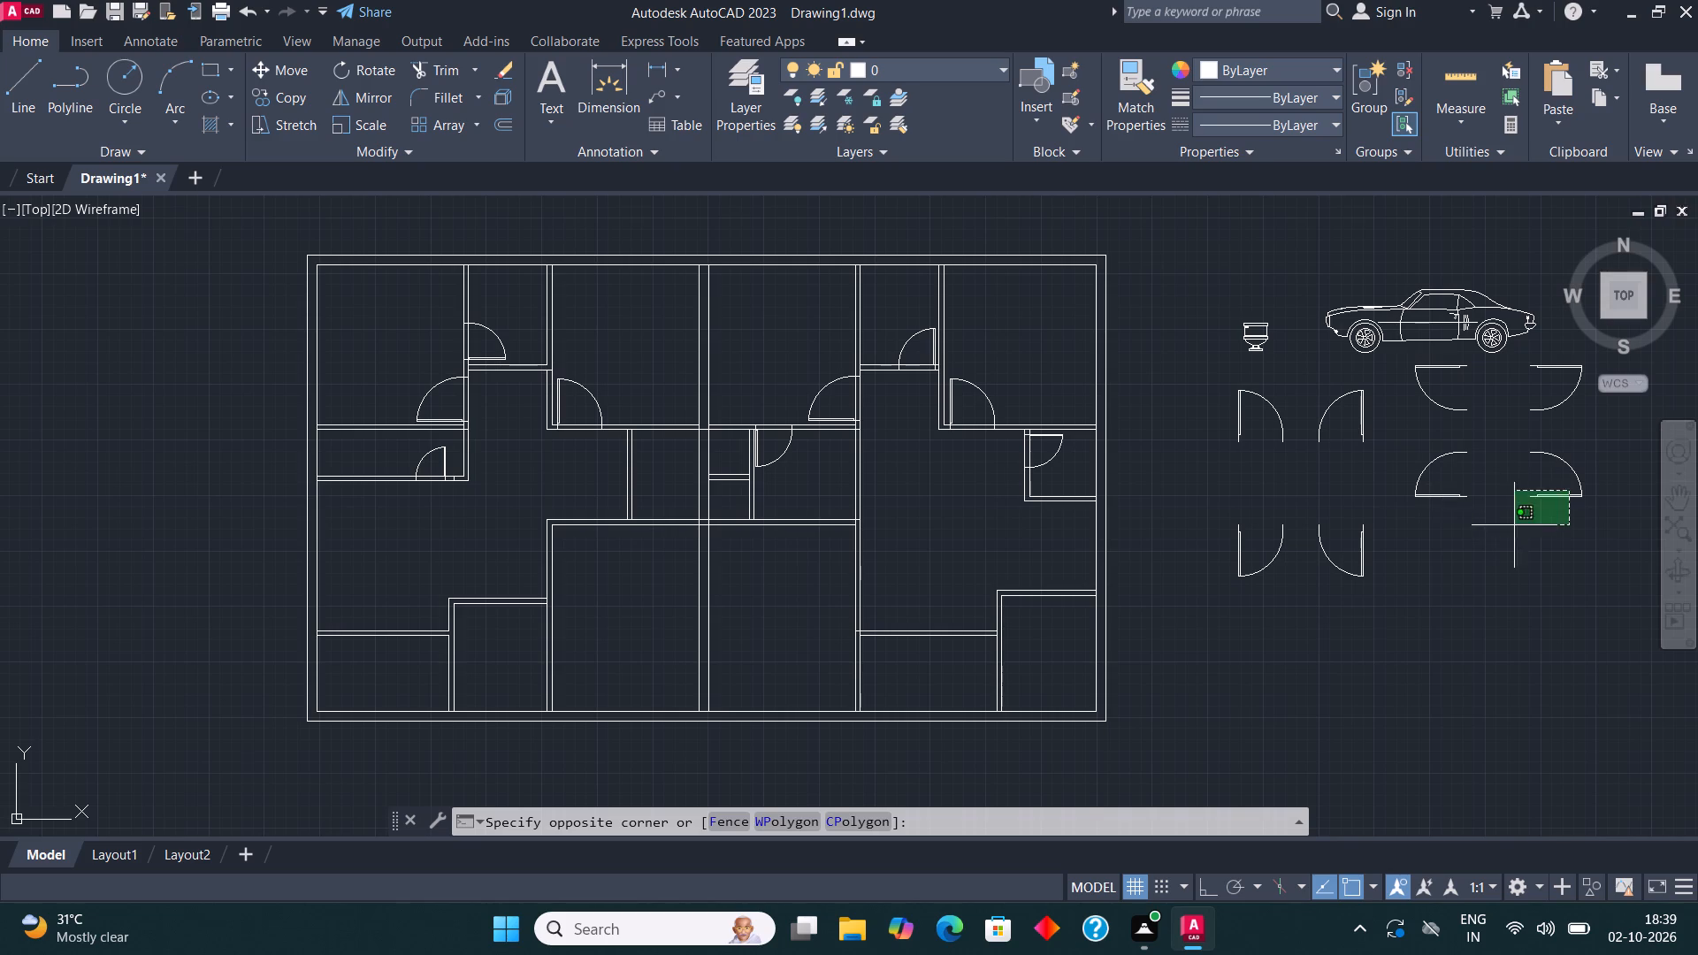
{"action": "left_click", "coordinate": [1525, 533]}
{"action": "left_click", "coordinate": [253, 103]}
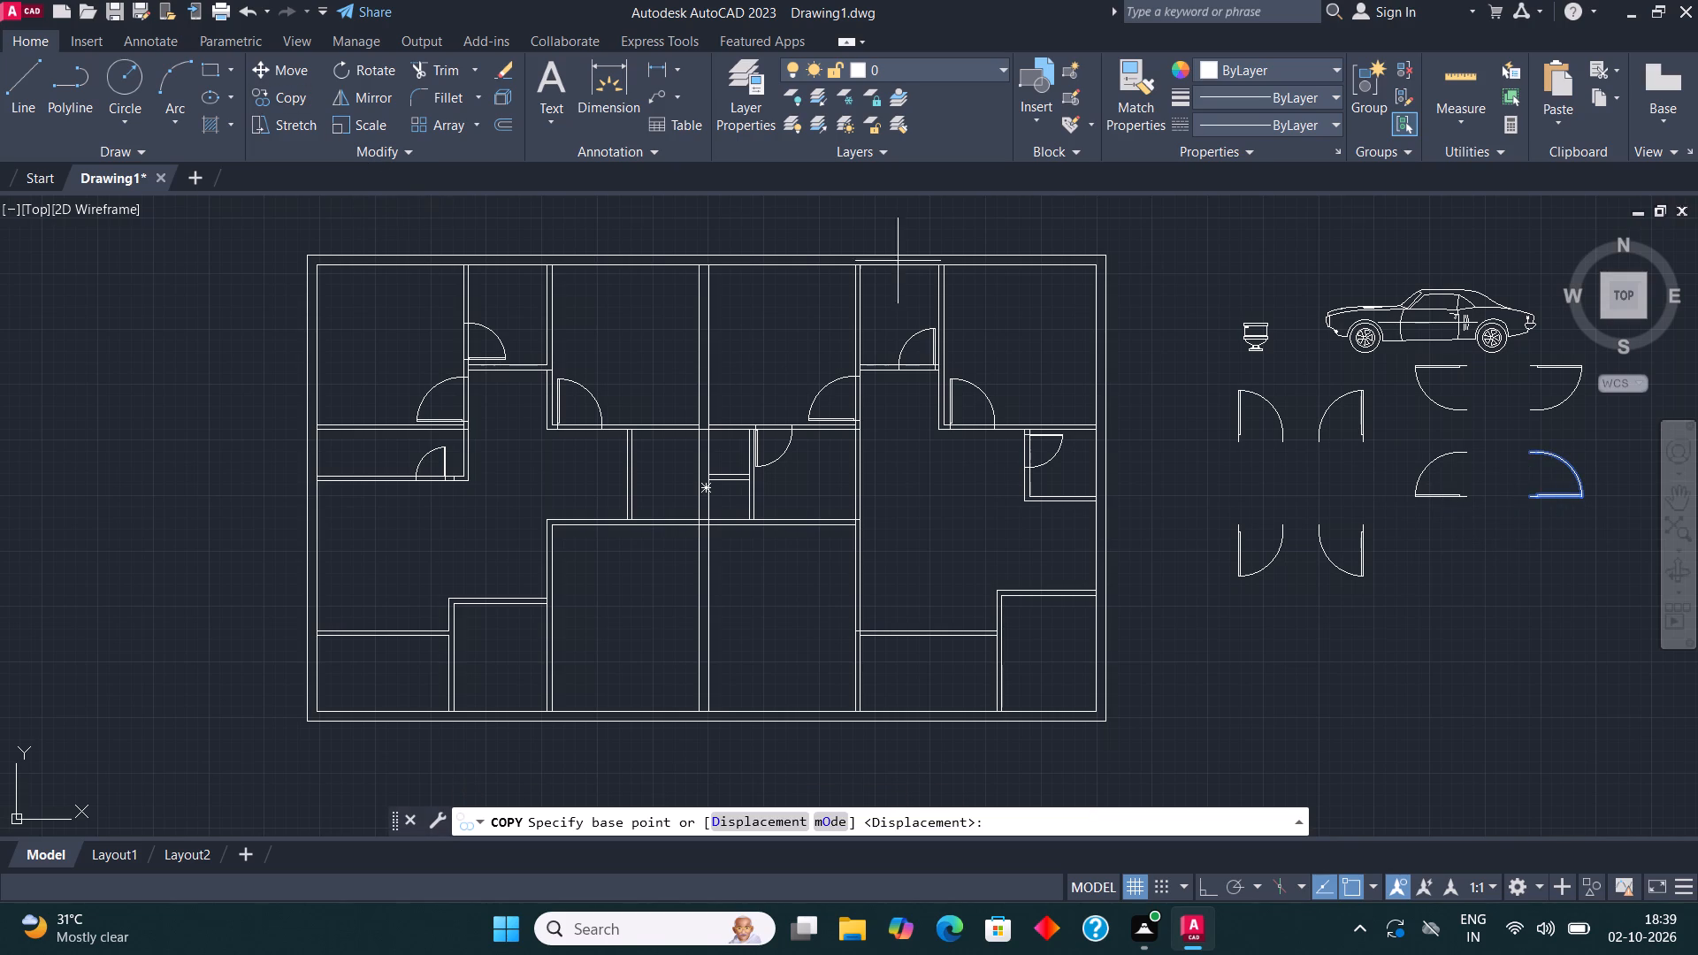
{"action": "left_click", "coordinate": [1522, 500]}
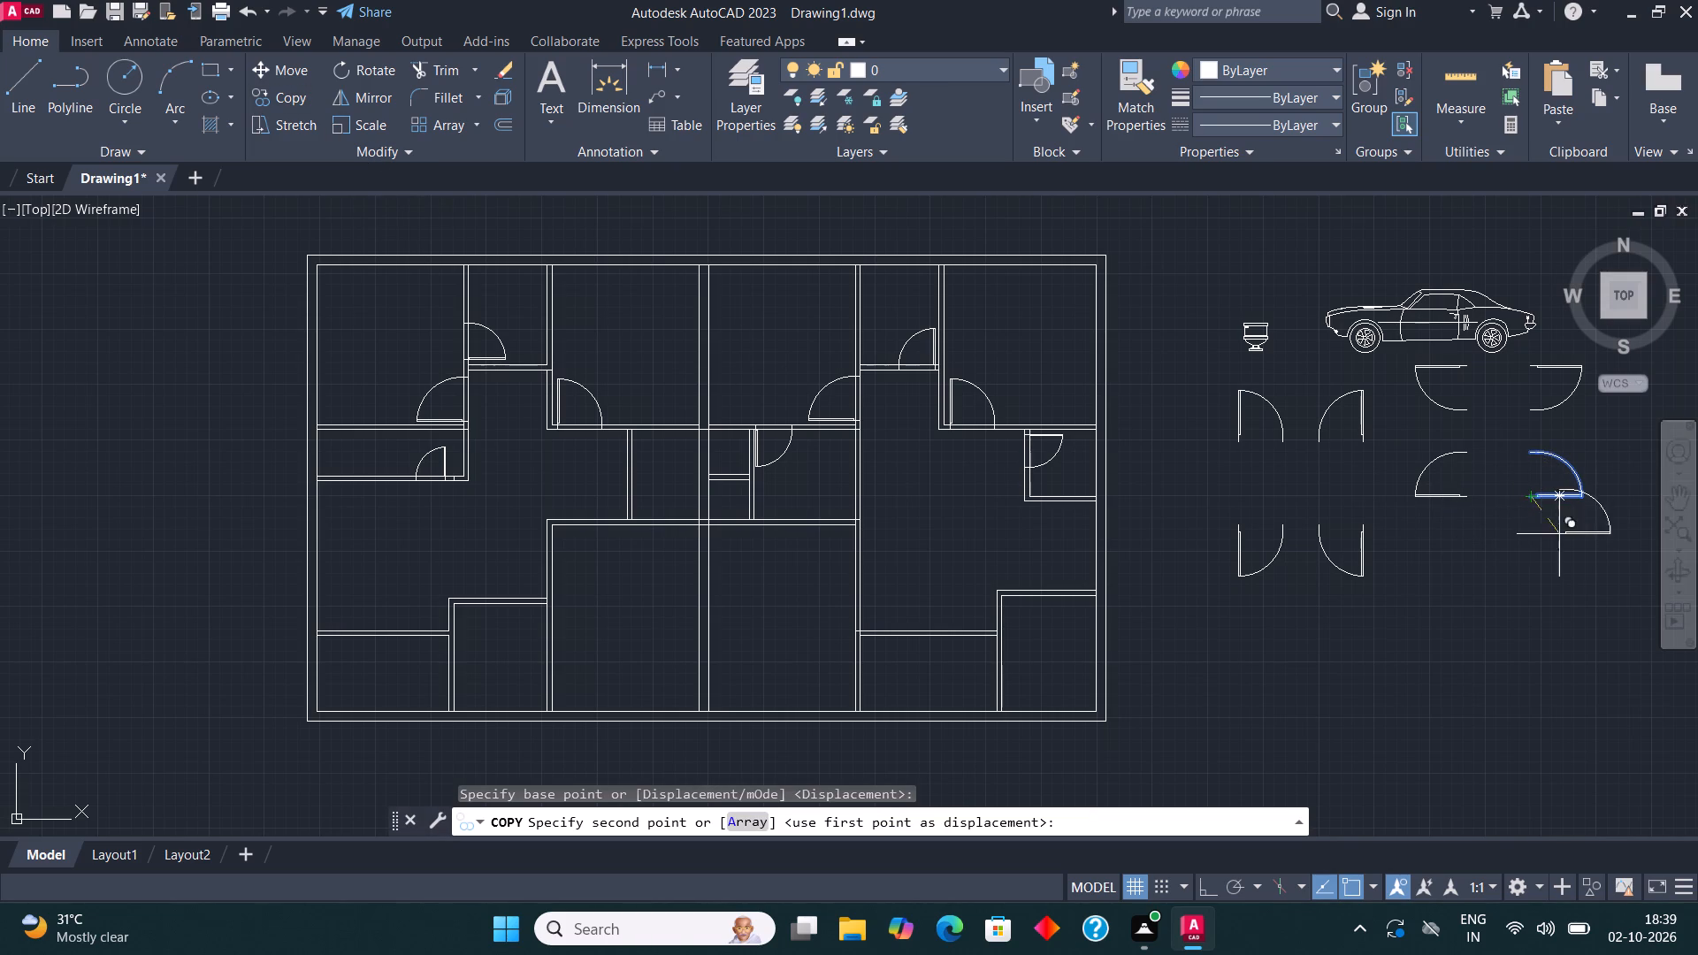
{"action": "scroll", "coordinate": [626, 528], "scroll_direction": "up", "scroll_amount": 6}
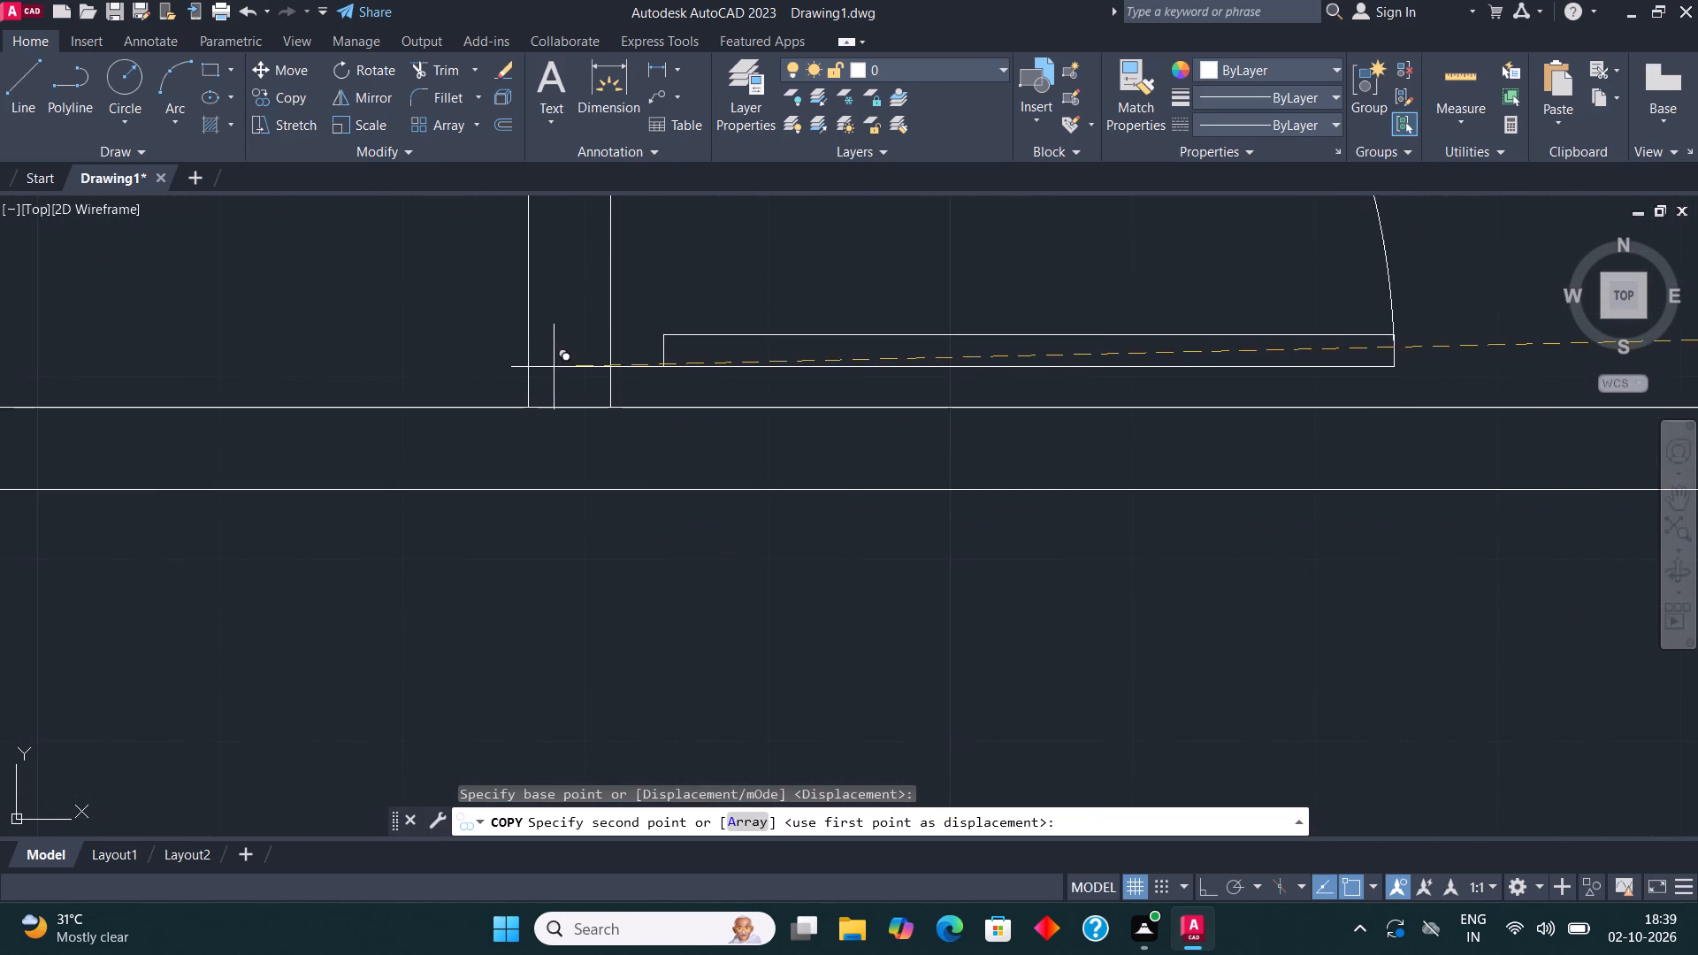
{"action": "left_click", "coordinate": [524, 375]}
{"action": "middle_click_drag", "start_coordinate": [595, 508], "coordinate": [765, 706]}
{"action": "key", "text": "Escape"}
Scale down the new door of the middle room left of the central wall about its lower-left corner.
{"action": "scroll", "coordinate": [659, 572], "scroll_direction": "down", "scroll_amount": 3}
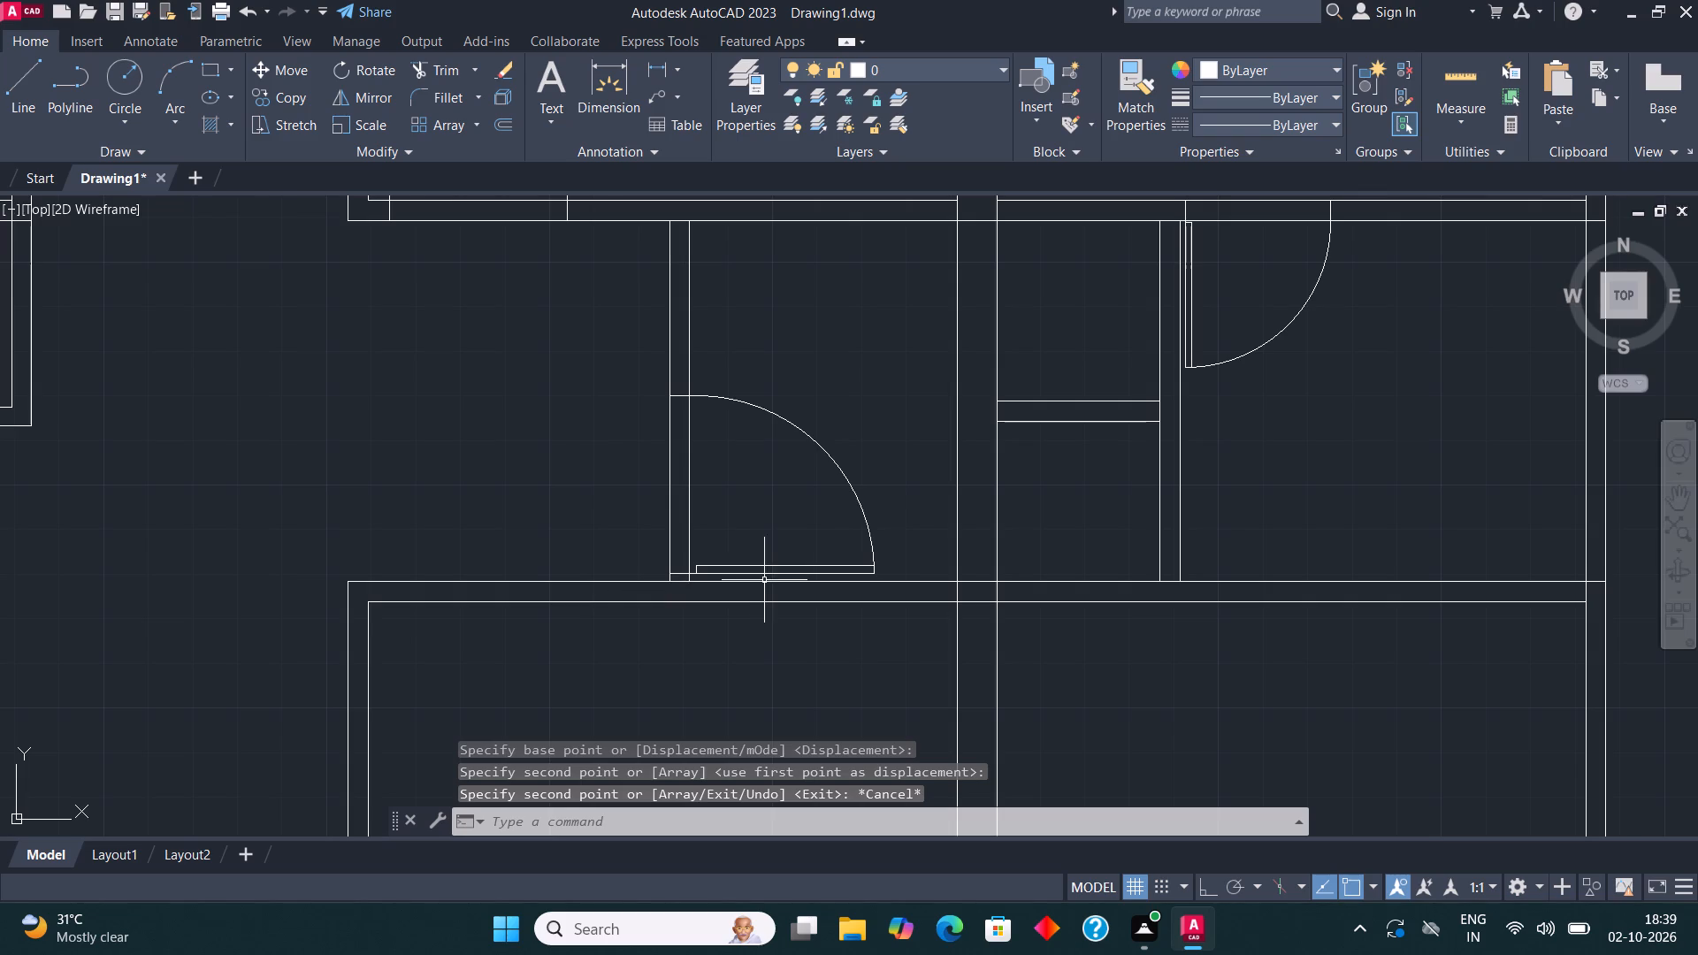
{"action": "left_click", "coordinate": [751, 567]}
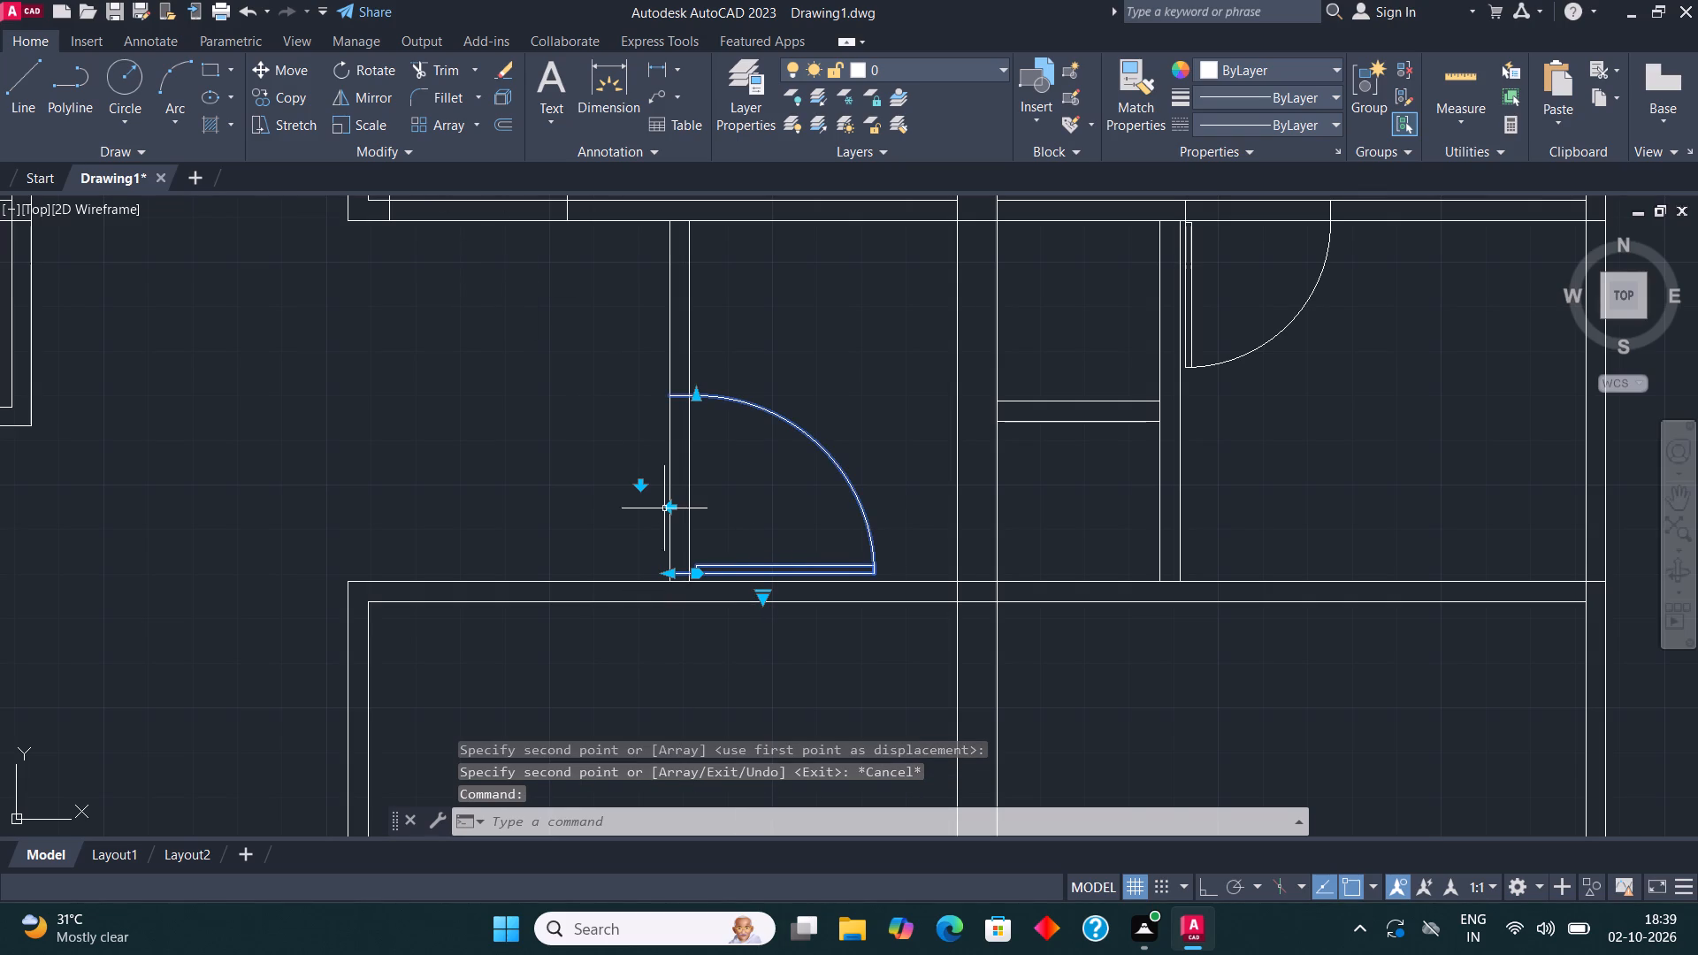
{"action": "left_click", "coordinate": [370, 116]}
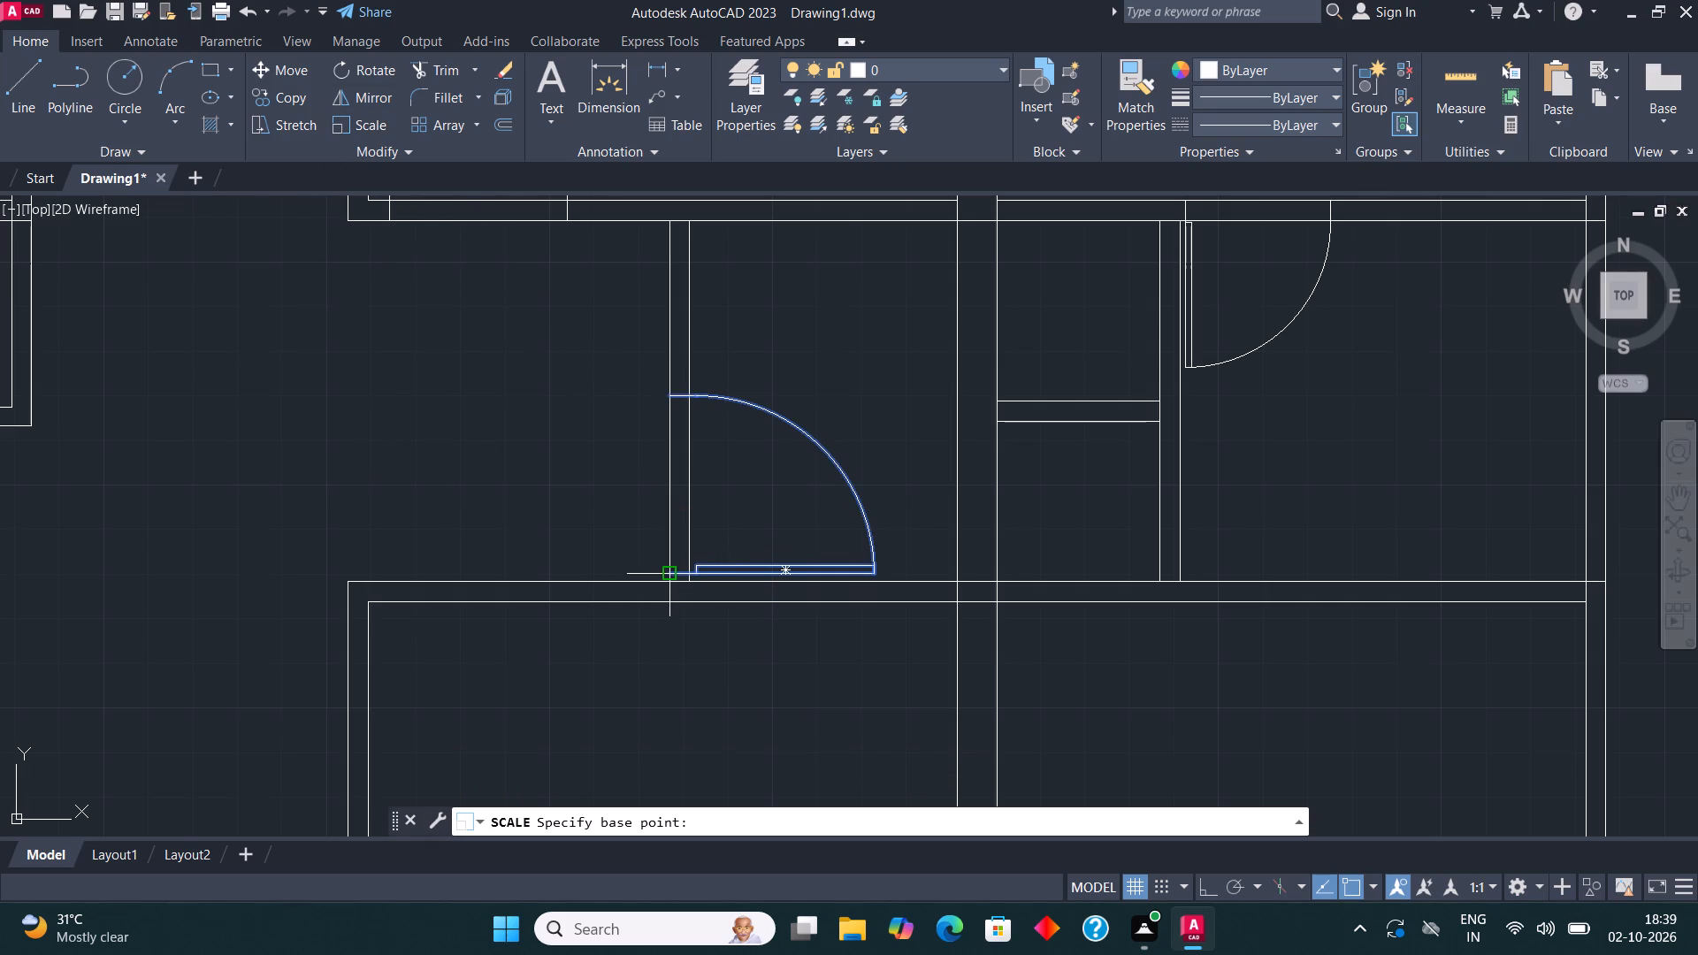
{"action": "left_click", "coordinate": [672, 576]}
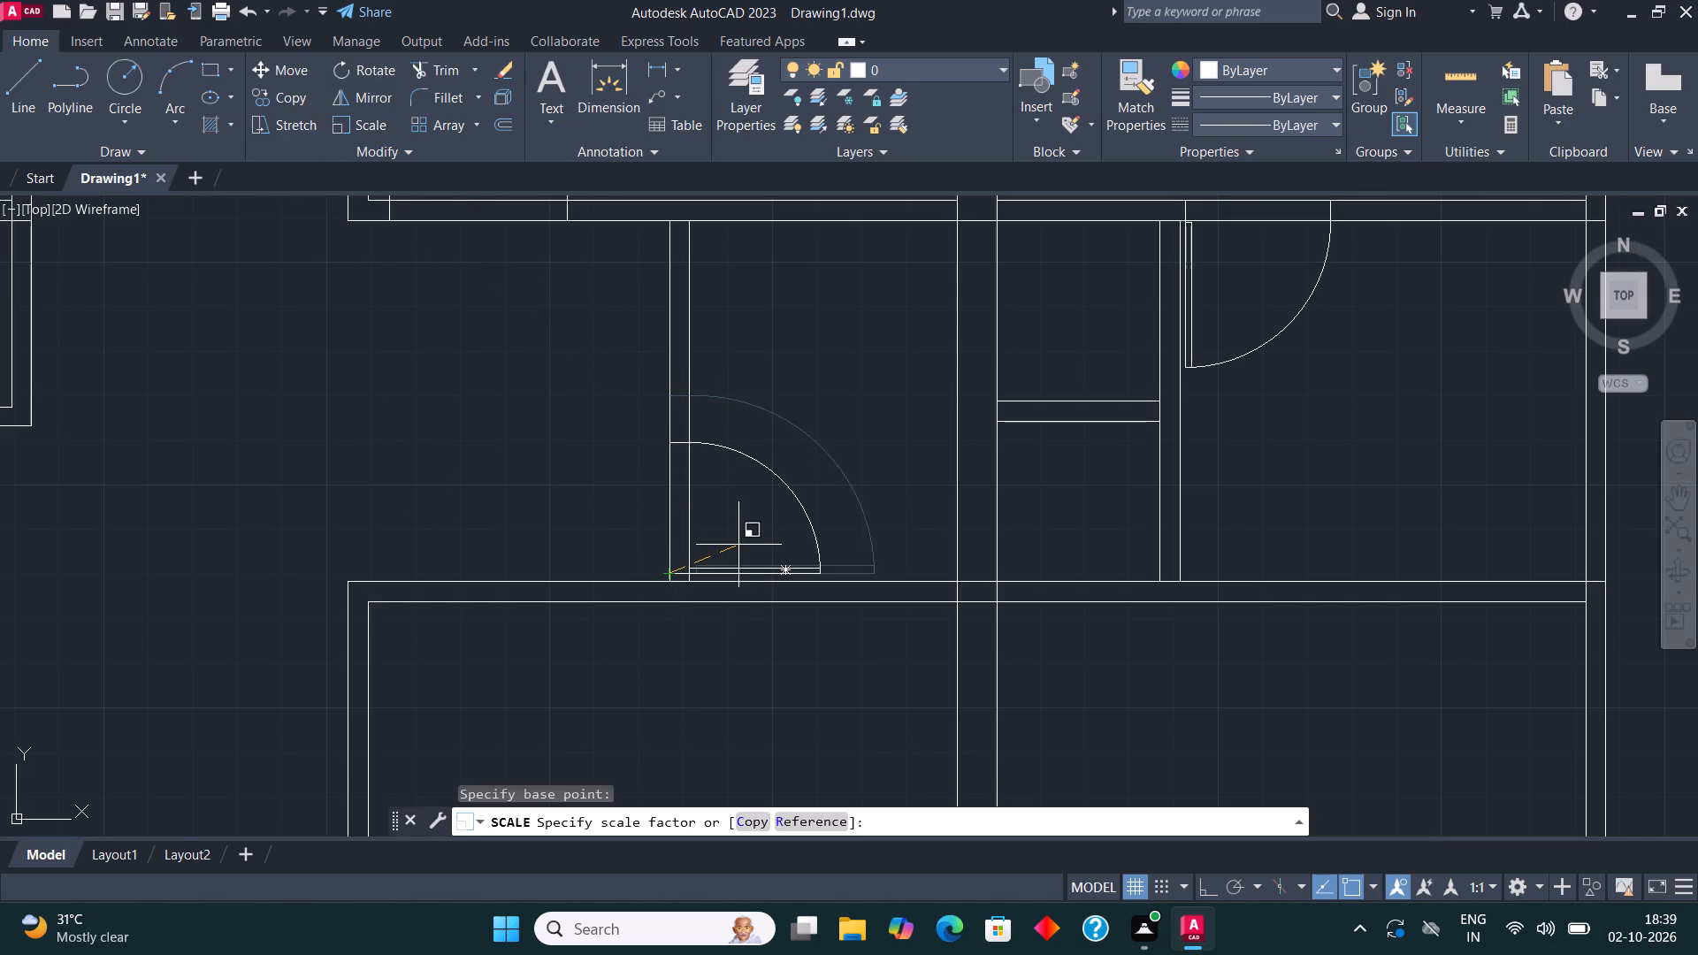
{"action": "left_click", "coordinate": [738, 545]}
Examine the overall floor plan for rooms that still need doors, dismissing the message notification.
{"action": "scroll", "coordinate": [672, 494], "scroll_direction": "down", "scroll_amount": 2}
{"action": "middle_click_drag", "start_coordinate": [865, 524], "coordinate": [833, 477]}
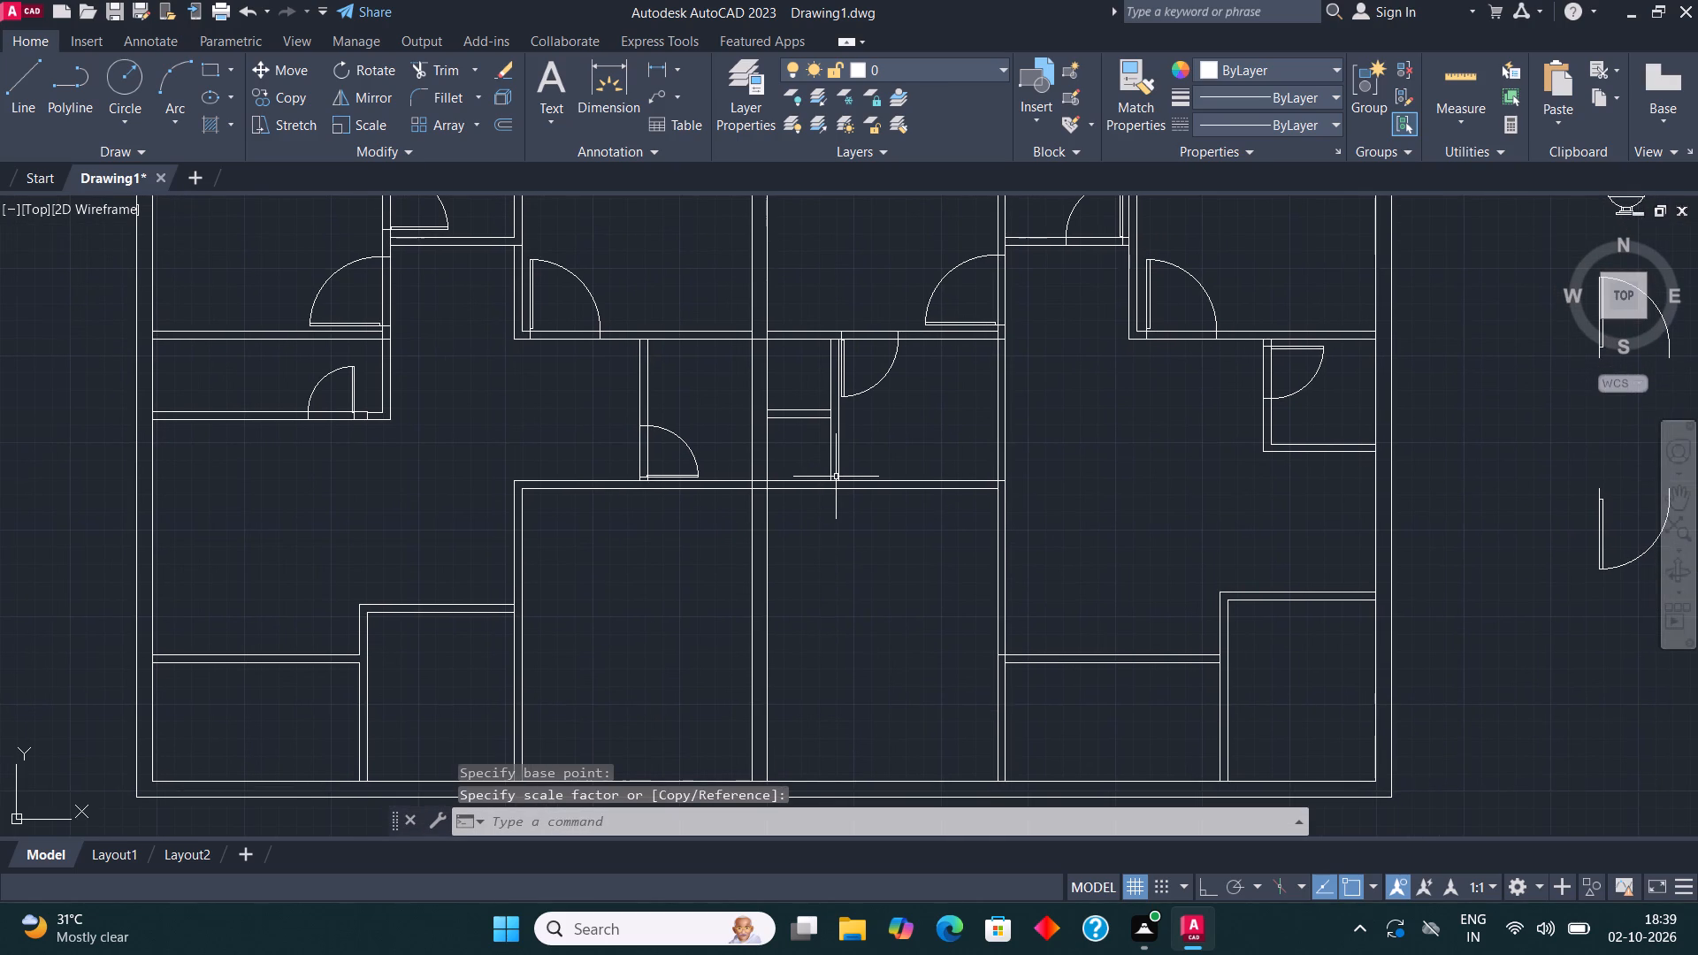
{"action": "scroll", "coordinate": [836, 510], "scroll_direction": "down", "scroll_amount": 1}
{"action": "middle_click_drag", "start_coordinate": [952, 540], "coordinate": [892, 534]}
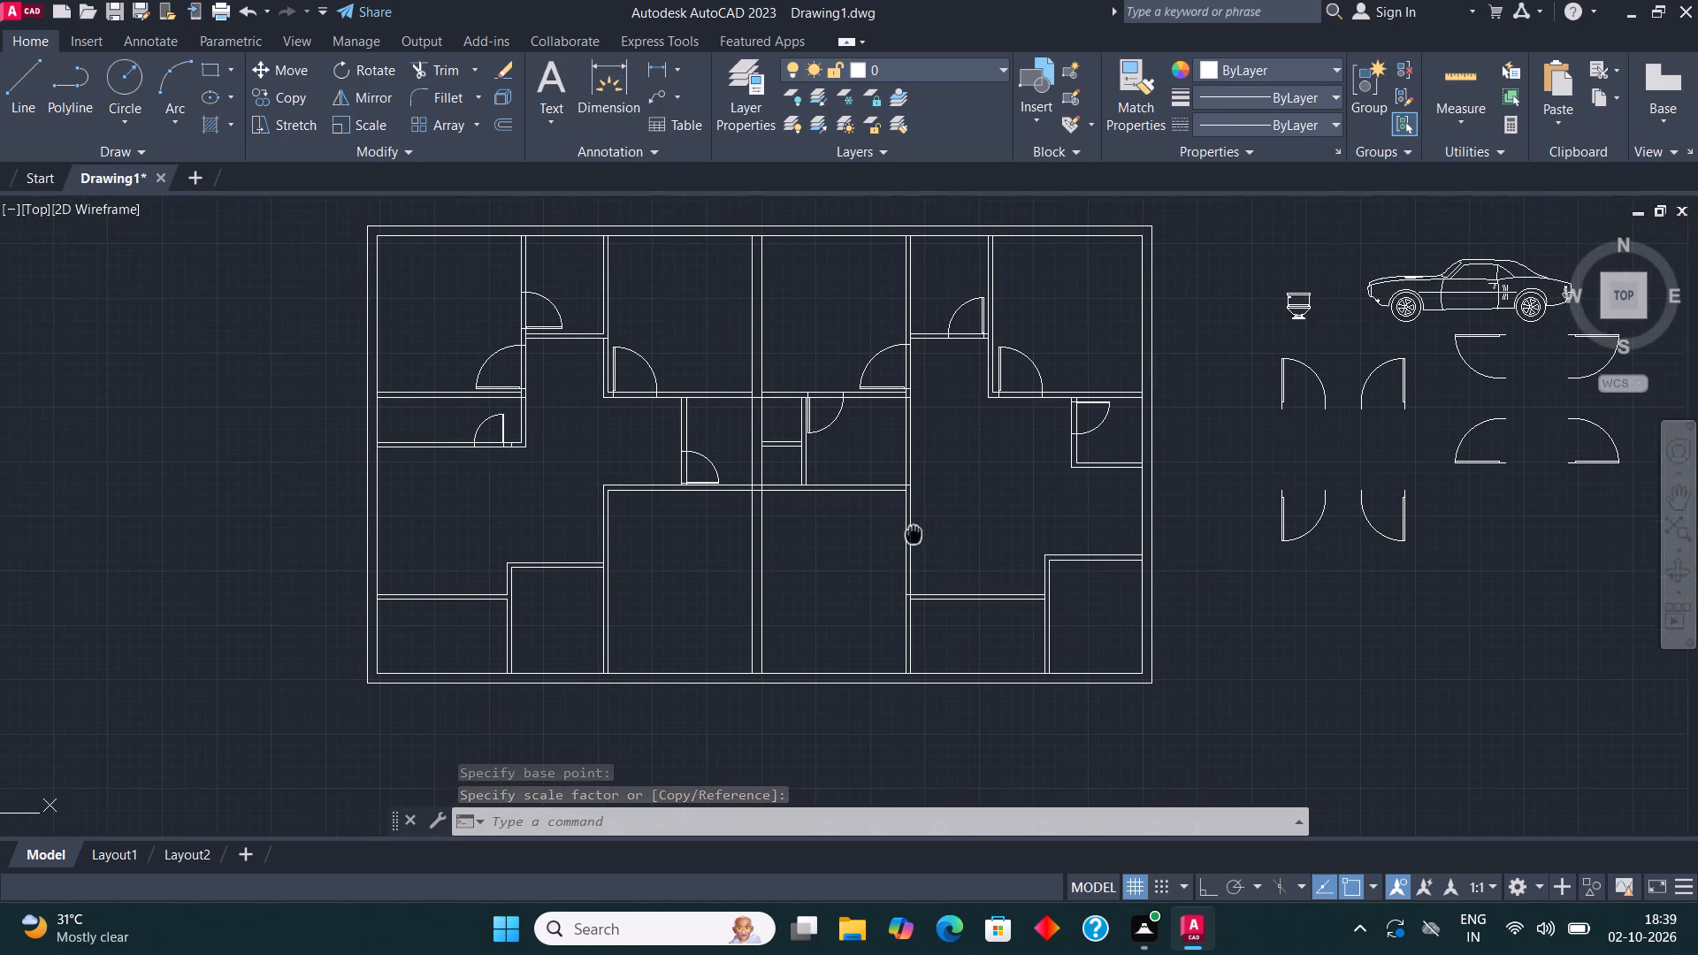
{"action": "middle_click_drag", "start_coordinate": [892, 534], "coordinate": [856, 567]}
{"action": "scroll", "coordinate": [856, 567], "scroll_direction": "down", "scroll_amount": 1}
{"action": "scroll", "coordinate": [835, 495], "scroll_direction": "up", "scroll_amount": 2}
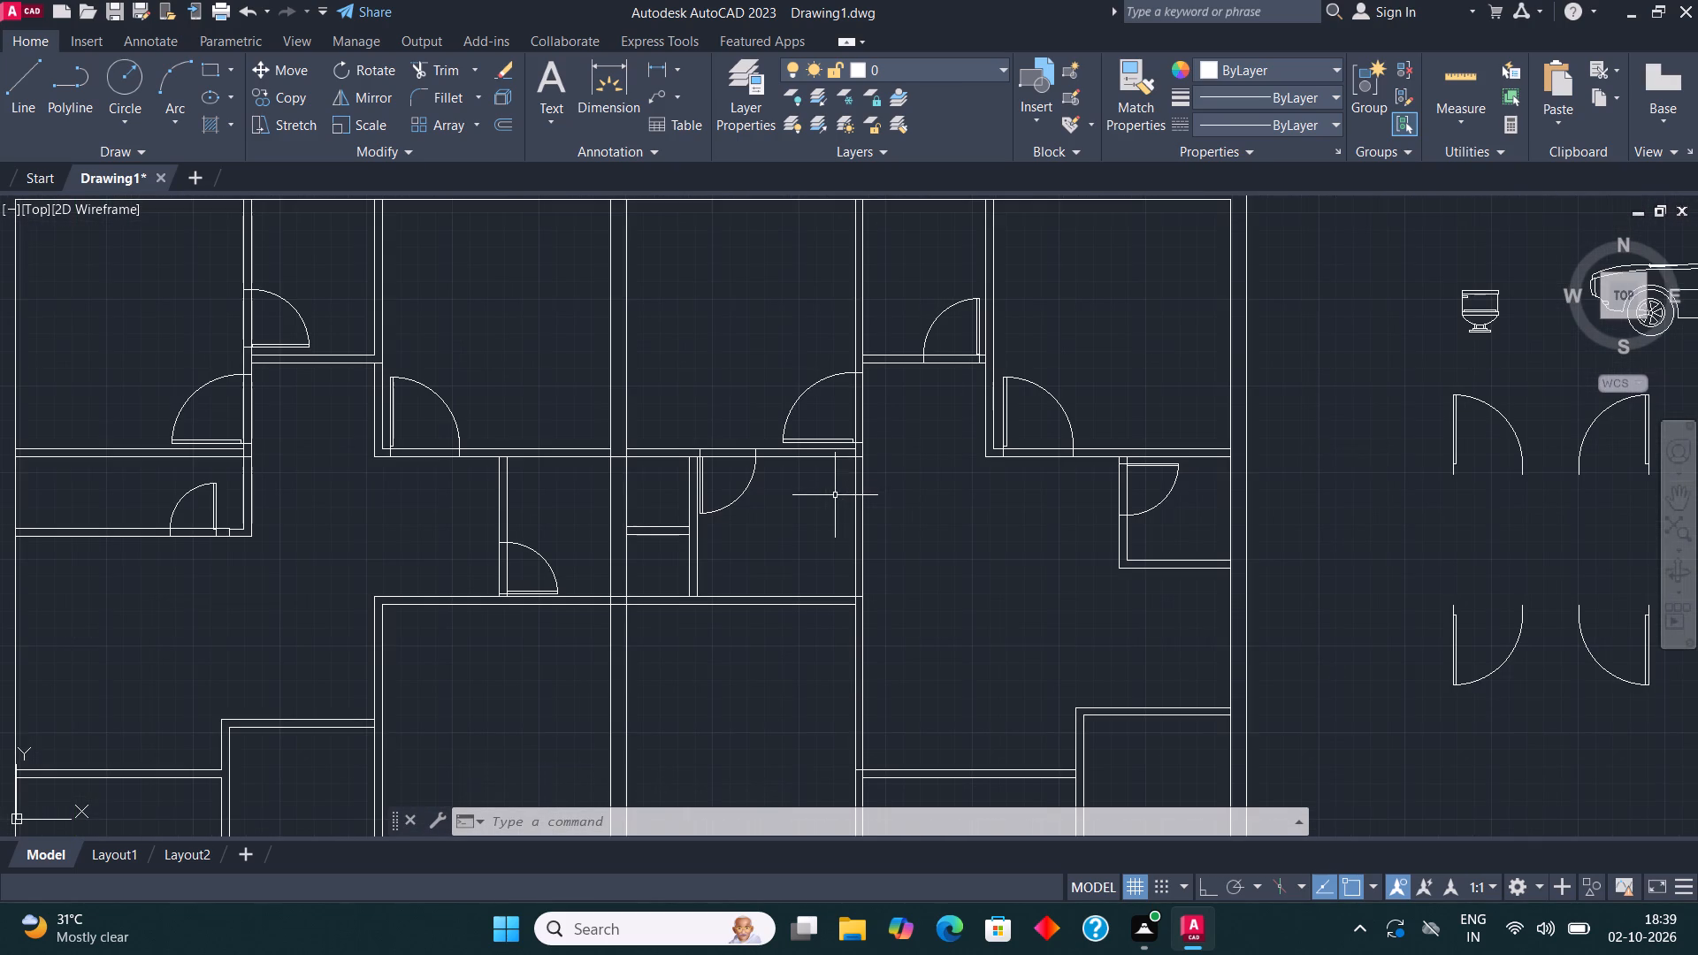
{"action": "middle_click_drag", "start_coordinate": [864, 638], "coordinate": [917, 573]}
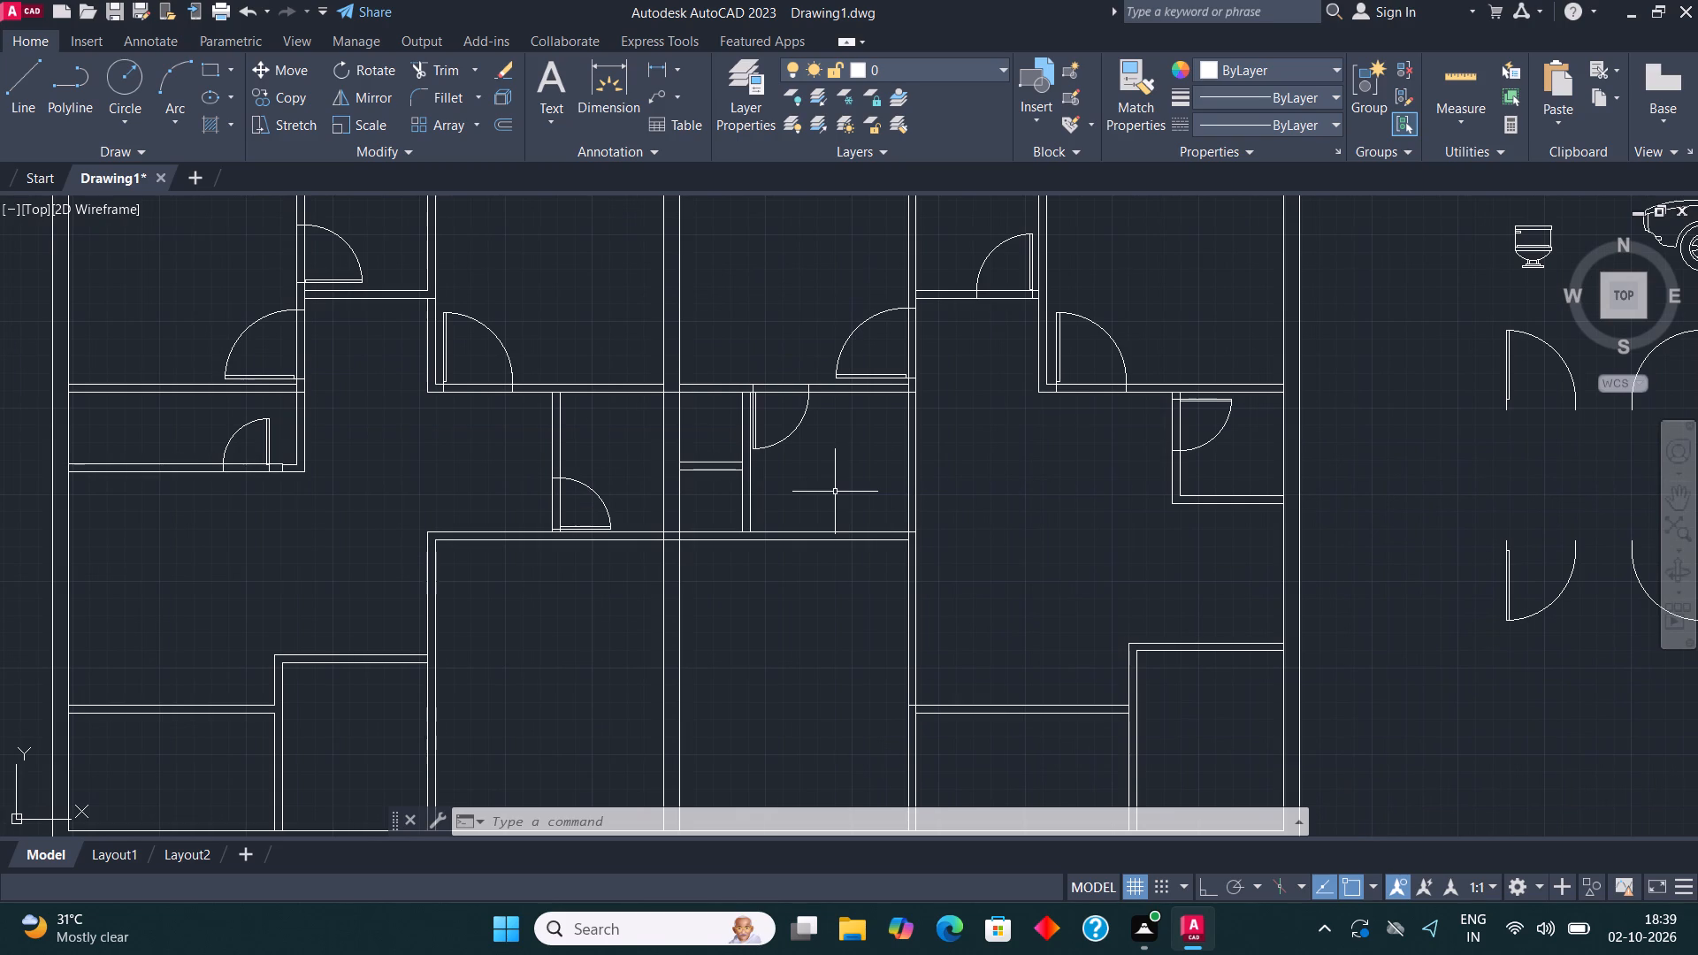
{"action": "middle_click_drag", "start_coordinate": [872, 492], "coordinate": [927, 483]}
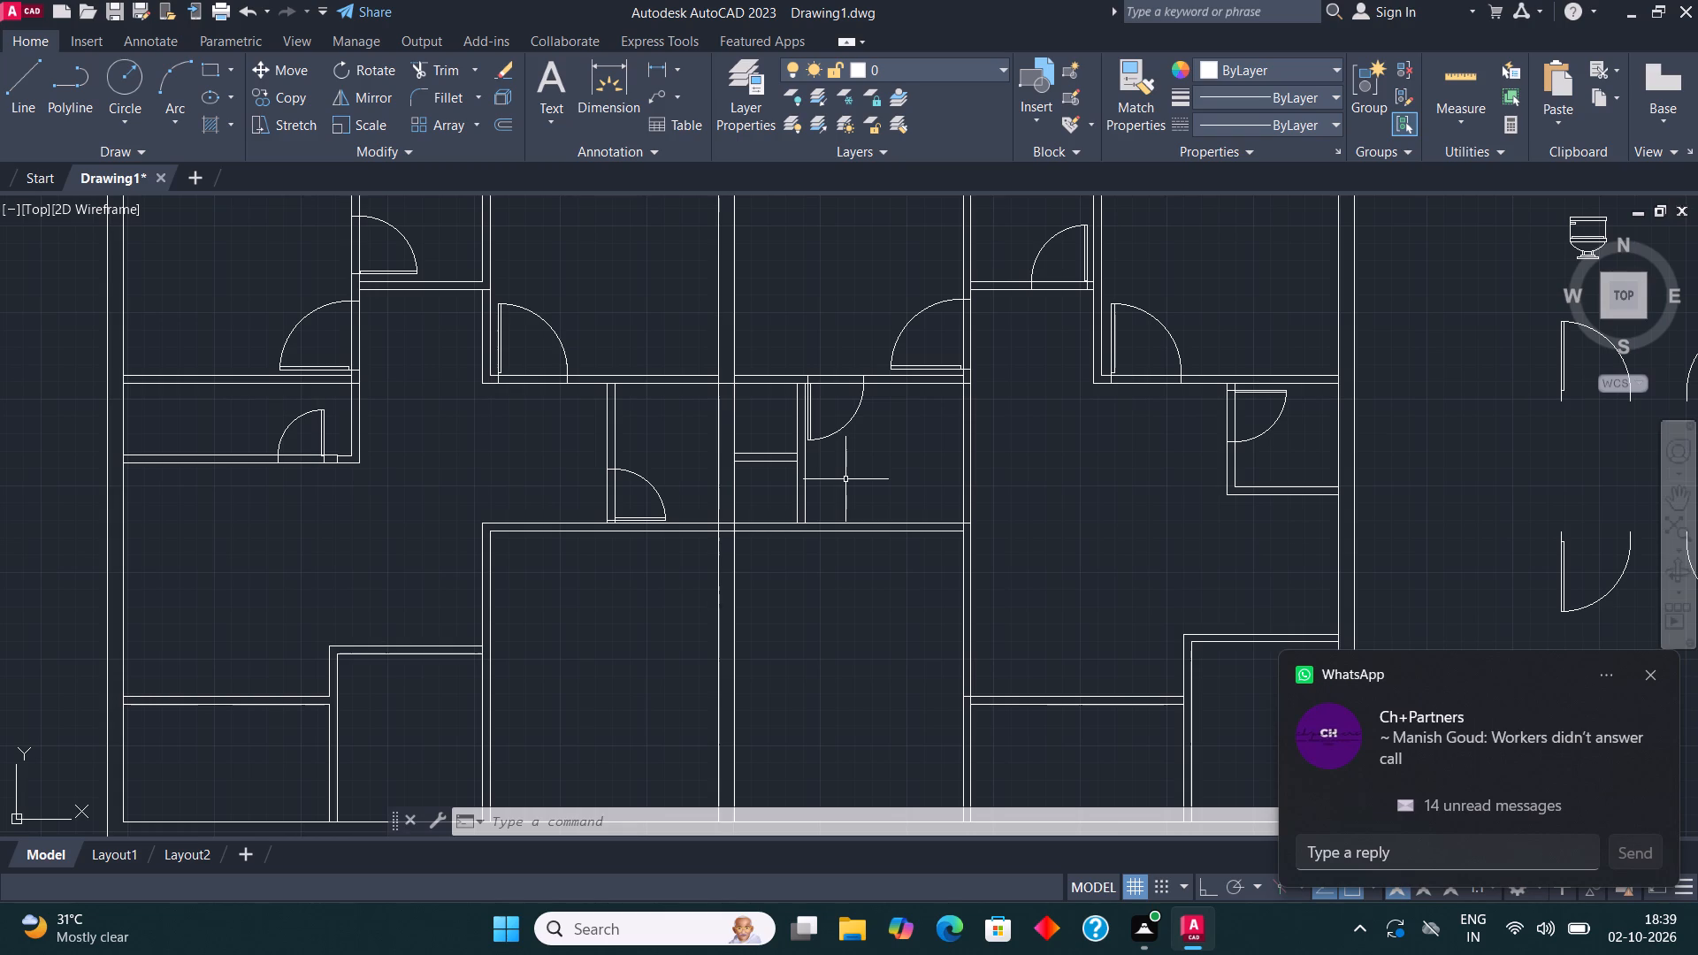
{"action": "left_click", "coordinate": [1644, 670]}
Move the upper left-swinging door block beside the plan against its right-swinging counterpart so their arcs meet as a double door.
{"action": "middle_click_drag", "start_coordinate": [1414, 564], "coordinate": [820, 611]}
{"action": "middle_click_drag", "start_coordinate": [1197, 559], "coordinate": [1189, 559]}
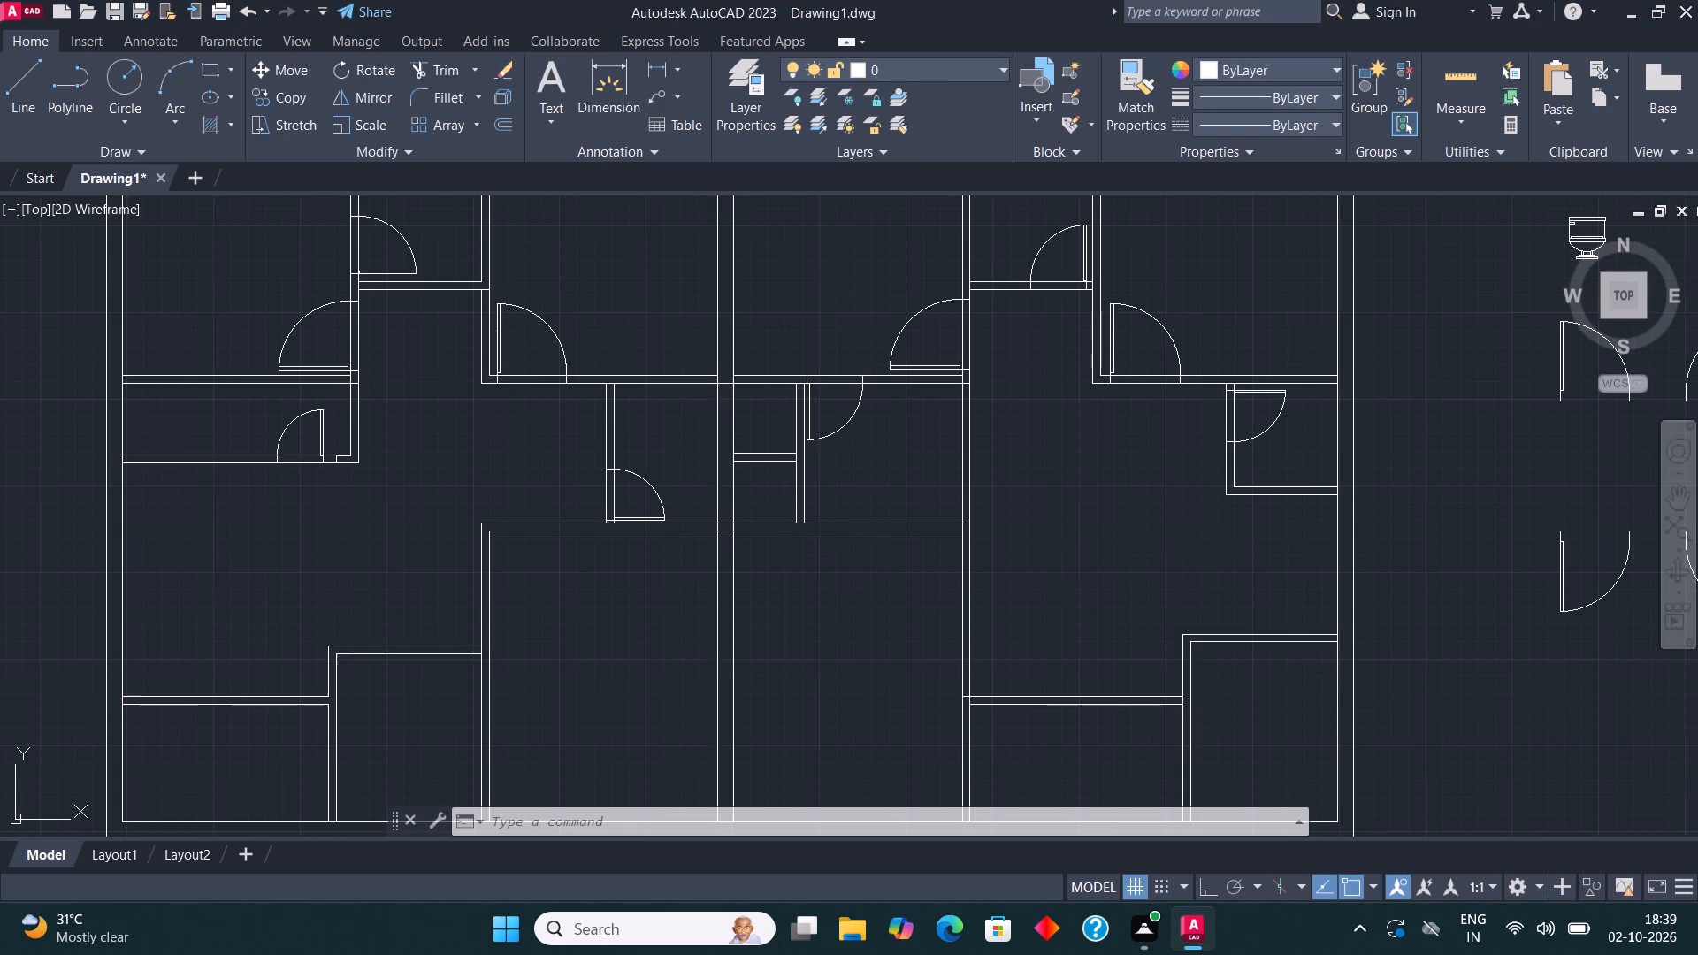
{"action": "middle_click_drag", "start_coordinate": [1189, 559], "coordinate": [361, 740]}
{"action": "left_click", "coordinate": [857, 553]}
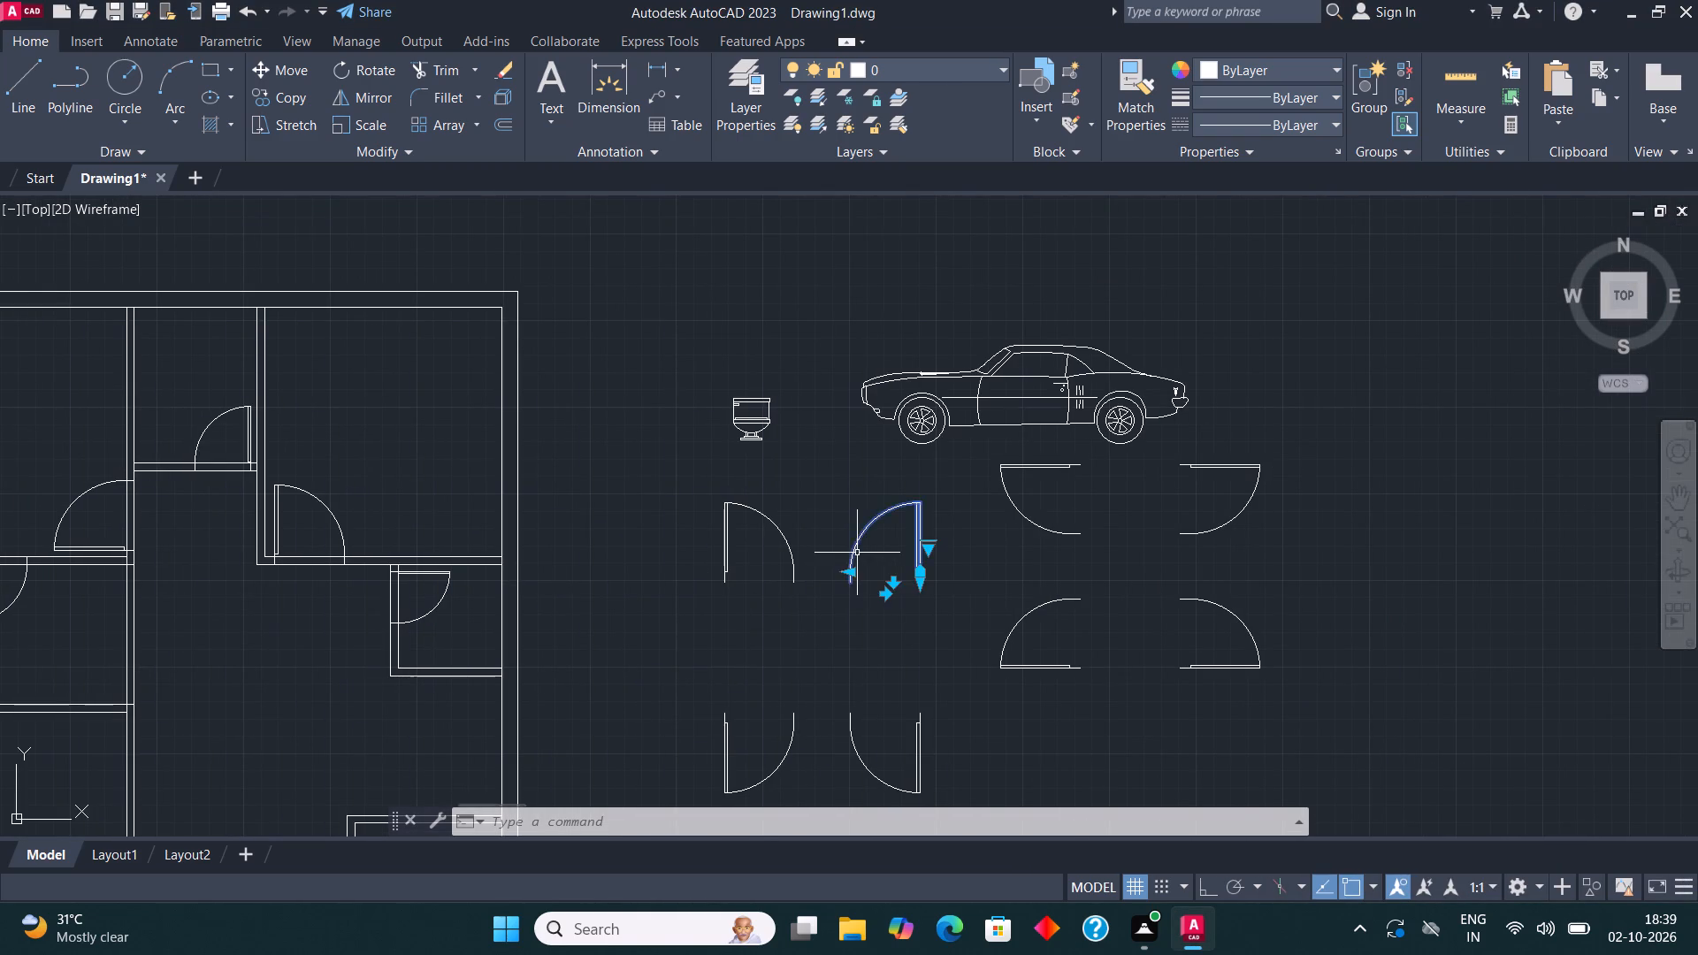
{"action": "scroll", "coordinate": [839, 551], "scroll_direction": "up", "scroll_amount": 1}
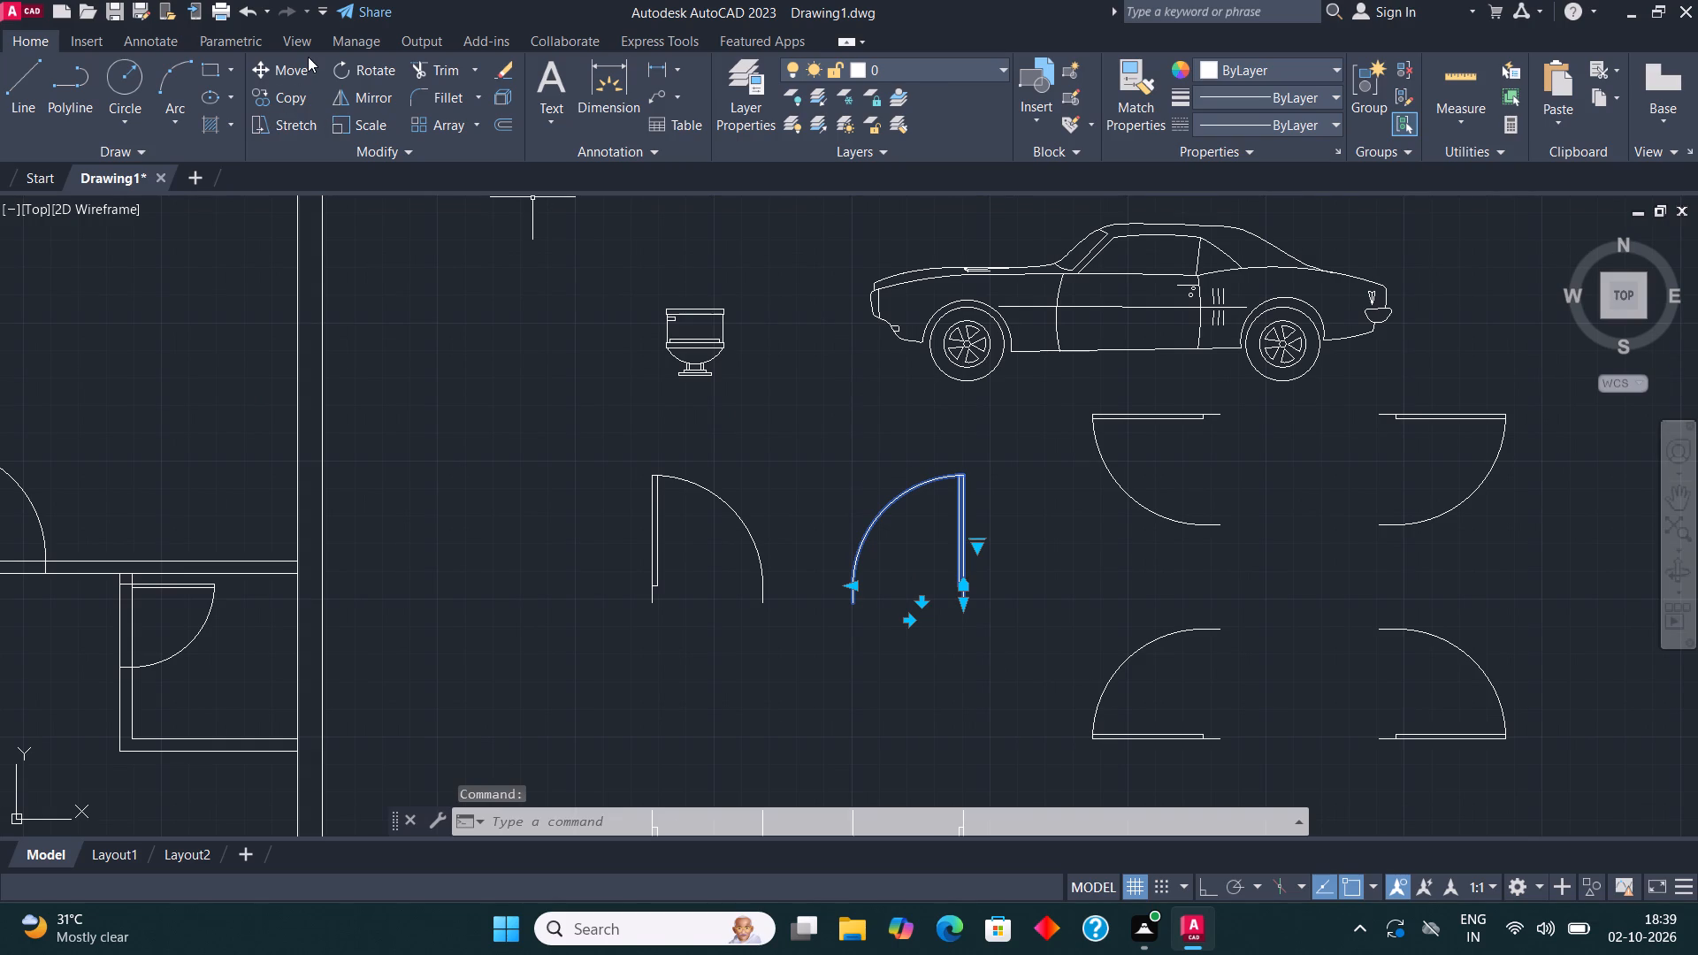
{"action": "left_click", "coordinate": [277, 75]}
{"action": "scroll", "coordinate": [813, 628], "scroll_direction": "up", "scroll_amount": 1}
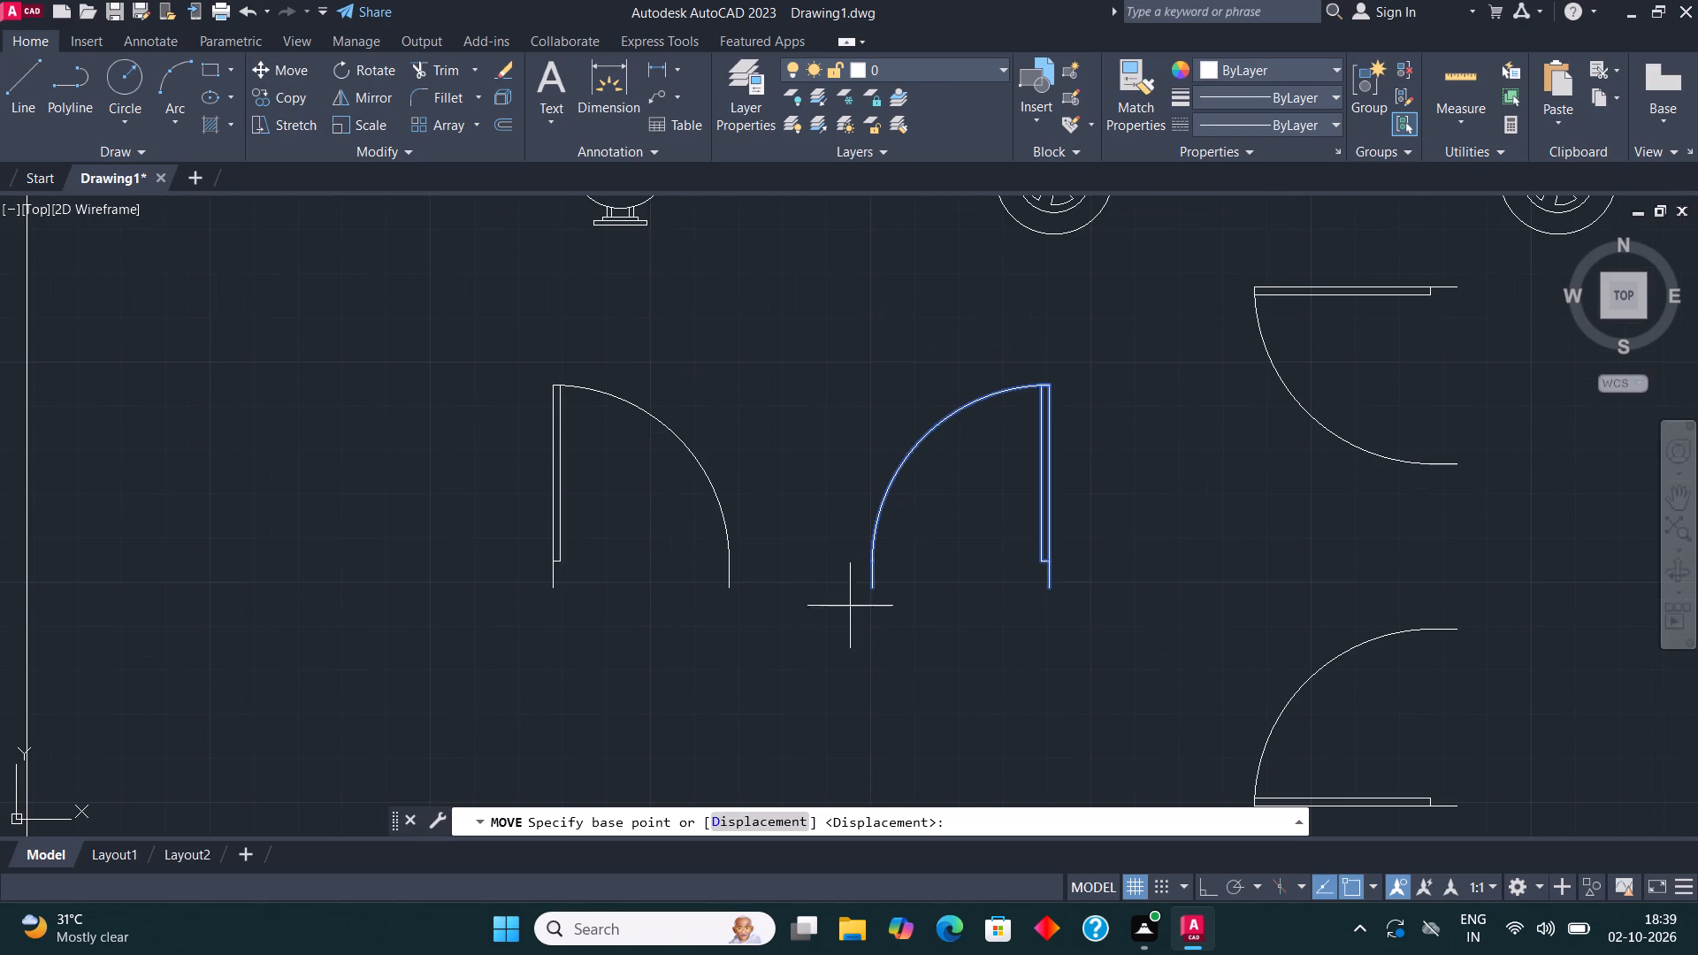
{"action": "left_click", "coordinate": [872, 591]}
{"action": "left_click", "coordinate": [732, 588]}
{"action": "key", "text": "Escape"}
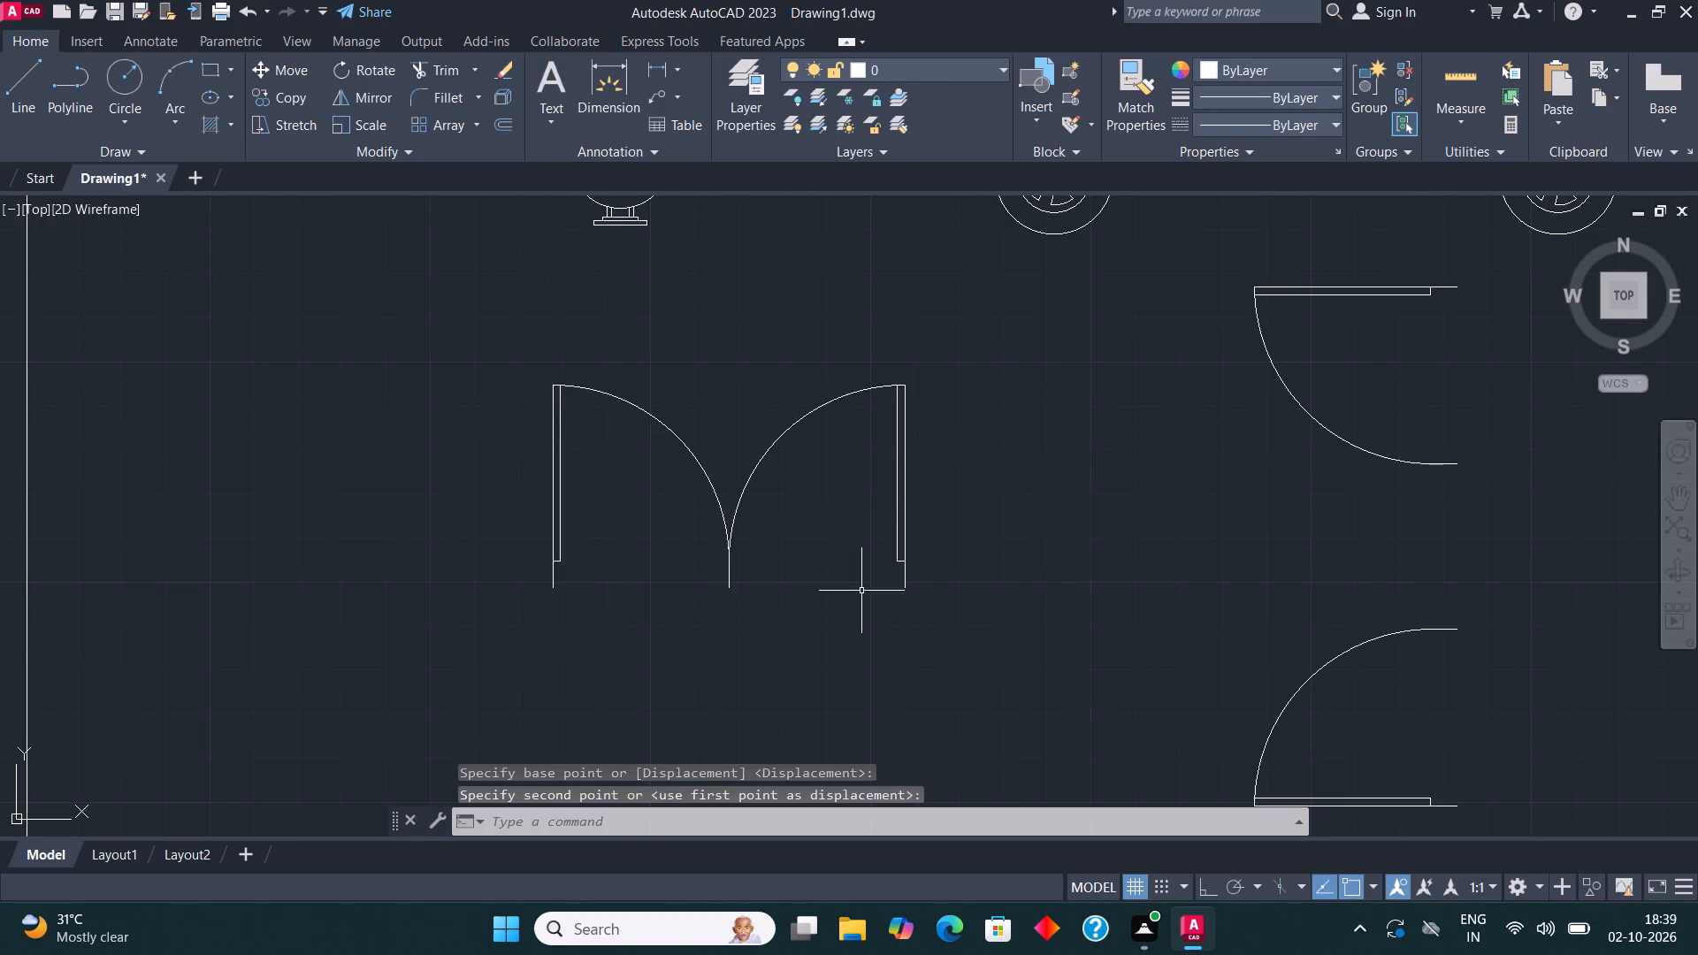
Scale down both leaves of the double door beside the plan about its lower-left corner.
{"action": "middle_click_drag", "start_coordinate": [896, 560], "coordinate": [998, 638]}
{"action": "left_click", "coordinate": [898, 629]}
{"action": "left_click", "coordinate": [716, 556]}
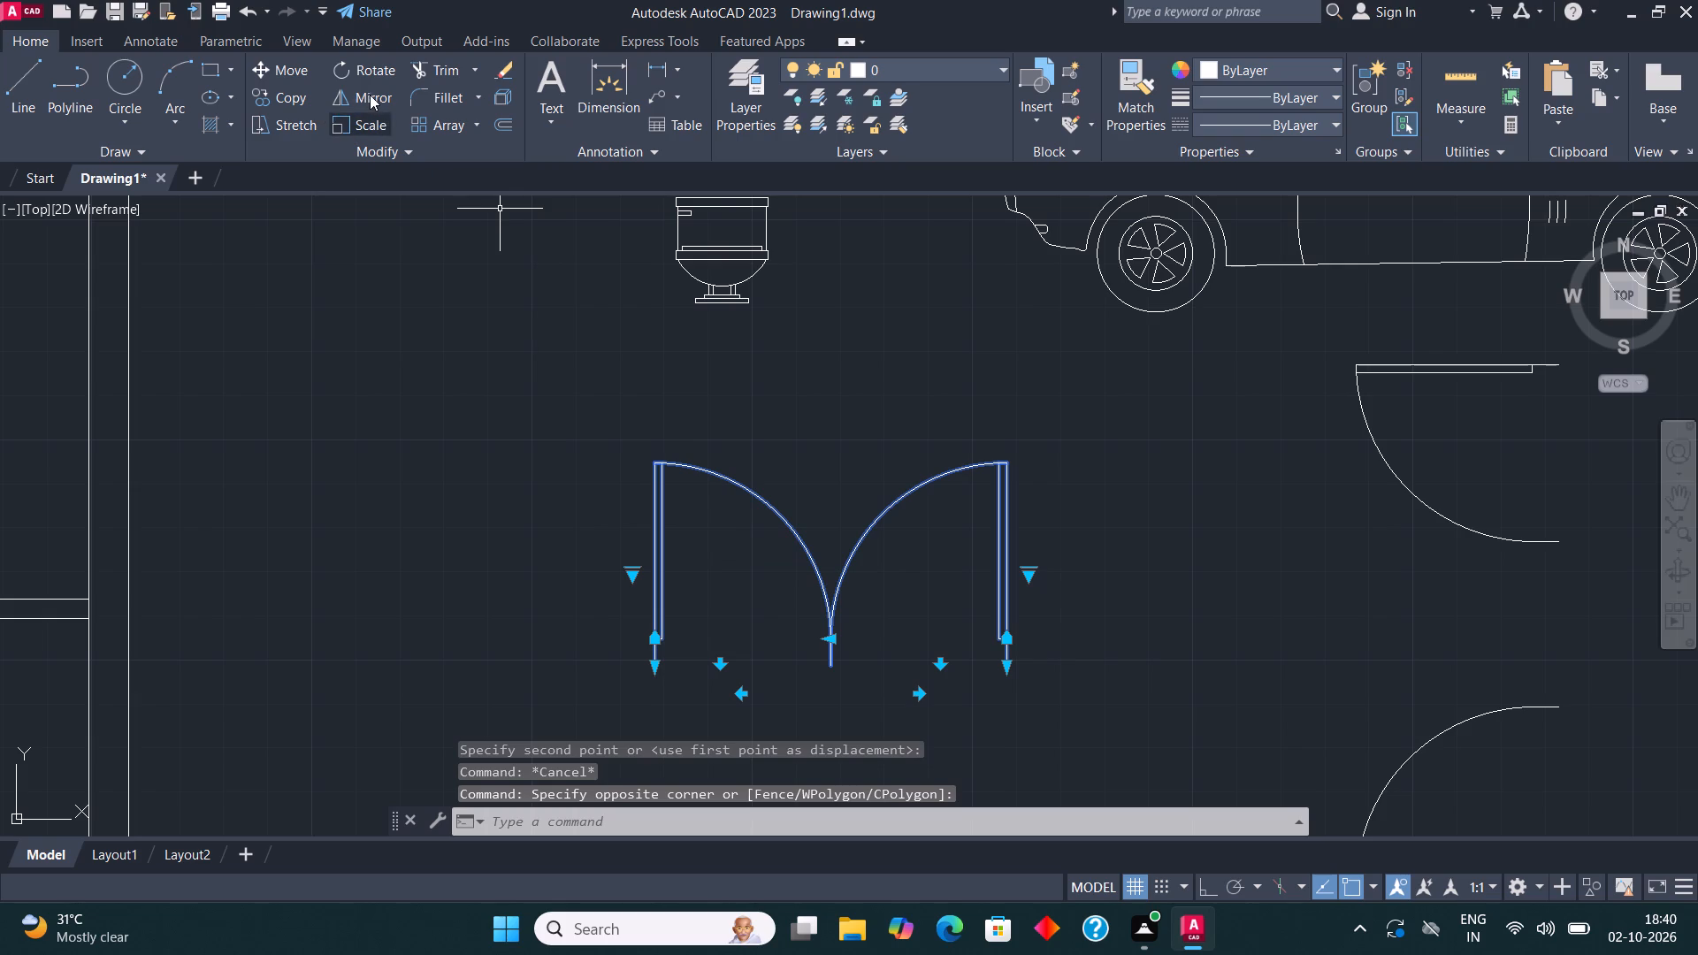
{"action": "left_click", "coordinate": [375, 118]}
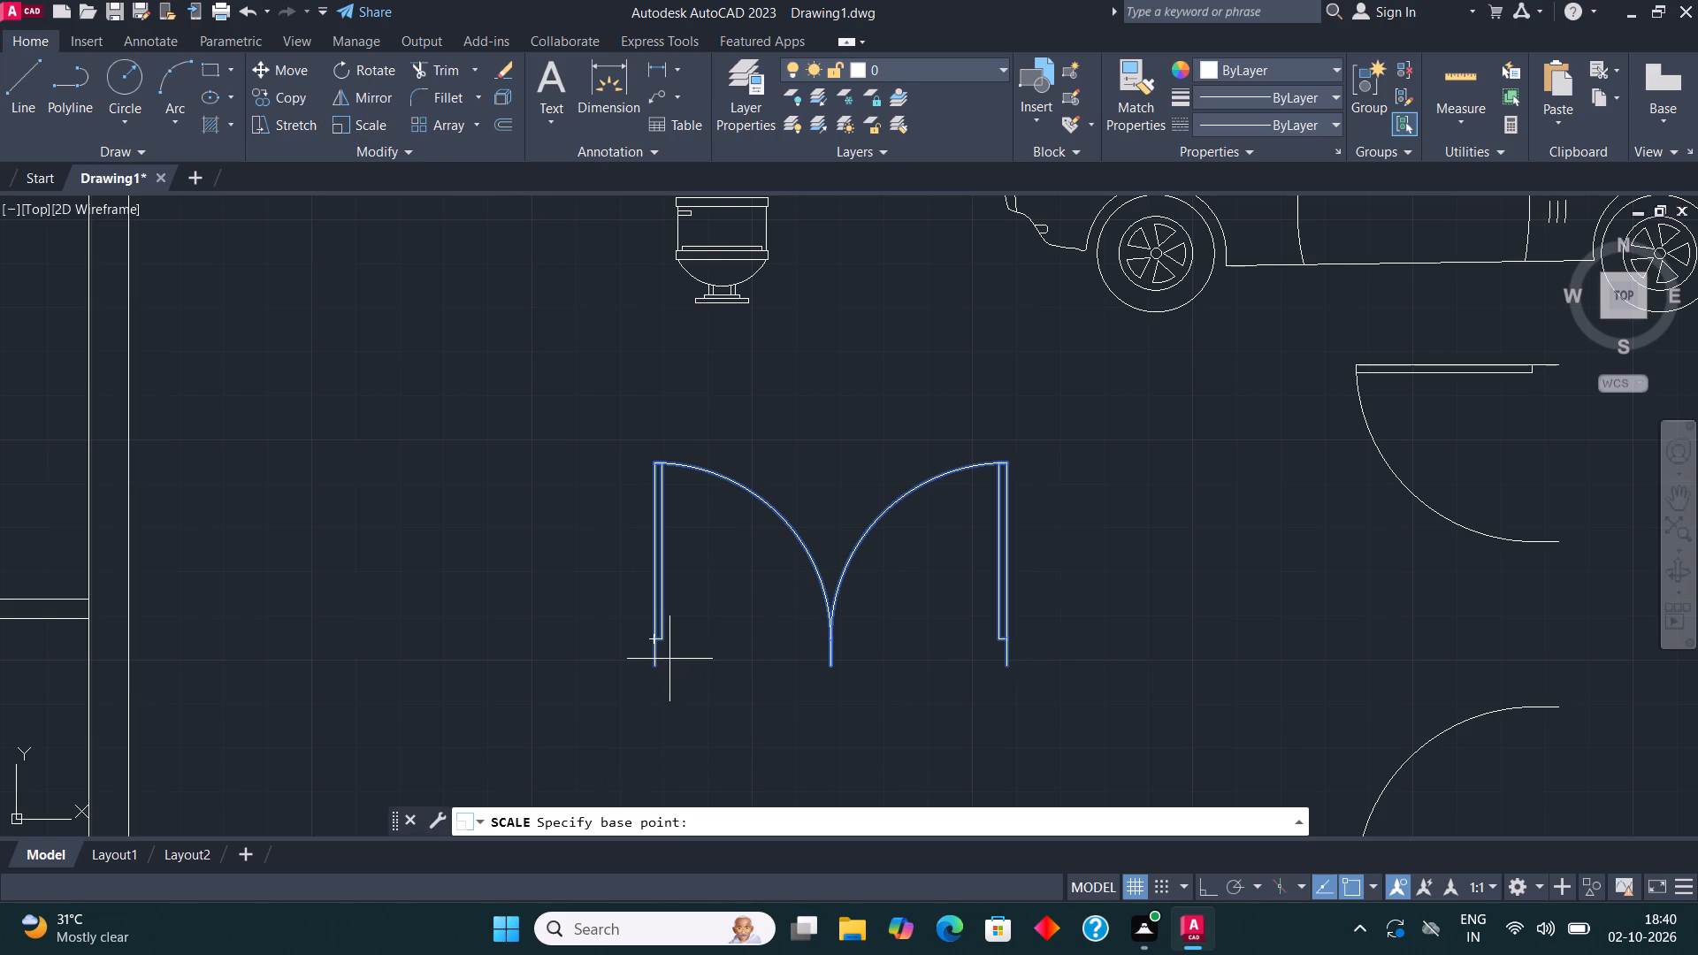
{"action": "left_click", "coordinate": [662, 666]}
{"action": "left_click", "coordinate": [773, 618]}
Copy the double door onto the left end of the top wall of the room beside the bottom-right corner room.
{"action": "left_click", "coordinate": [831, 638]}
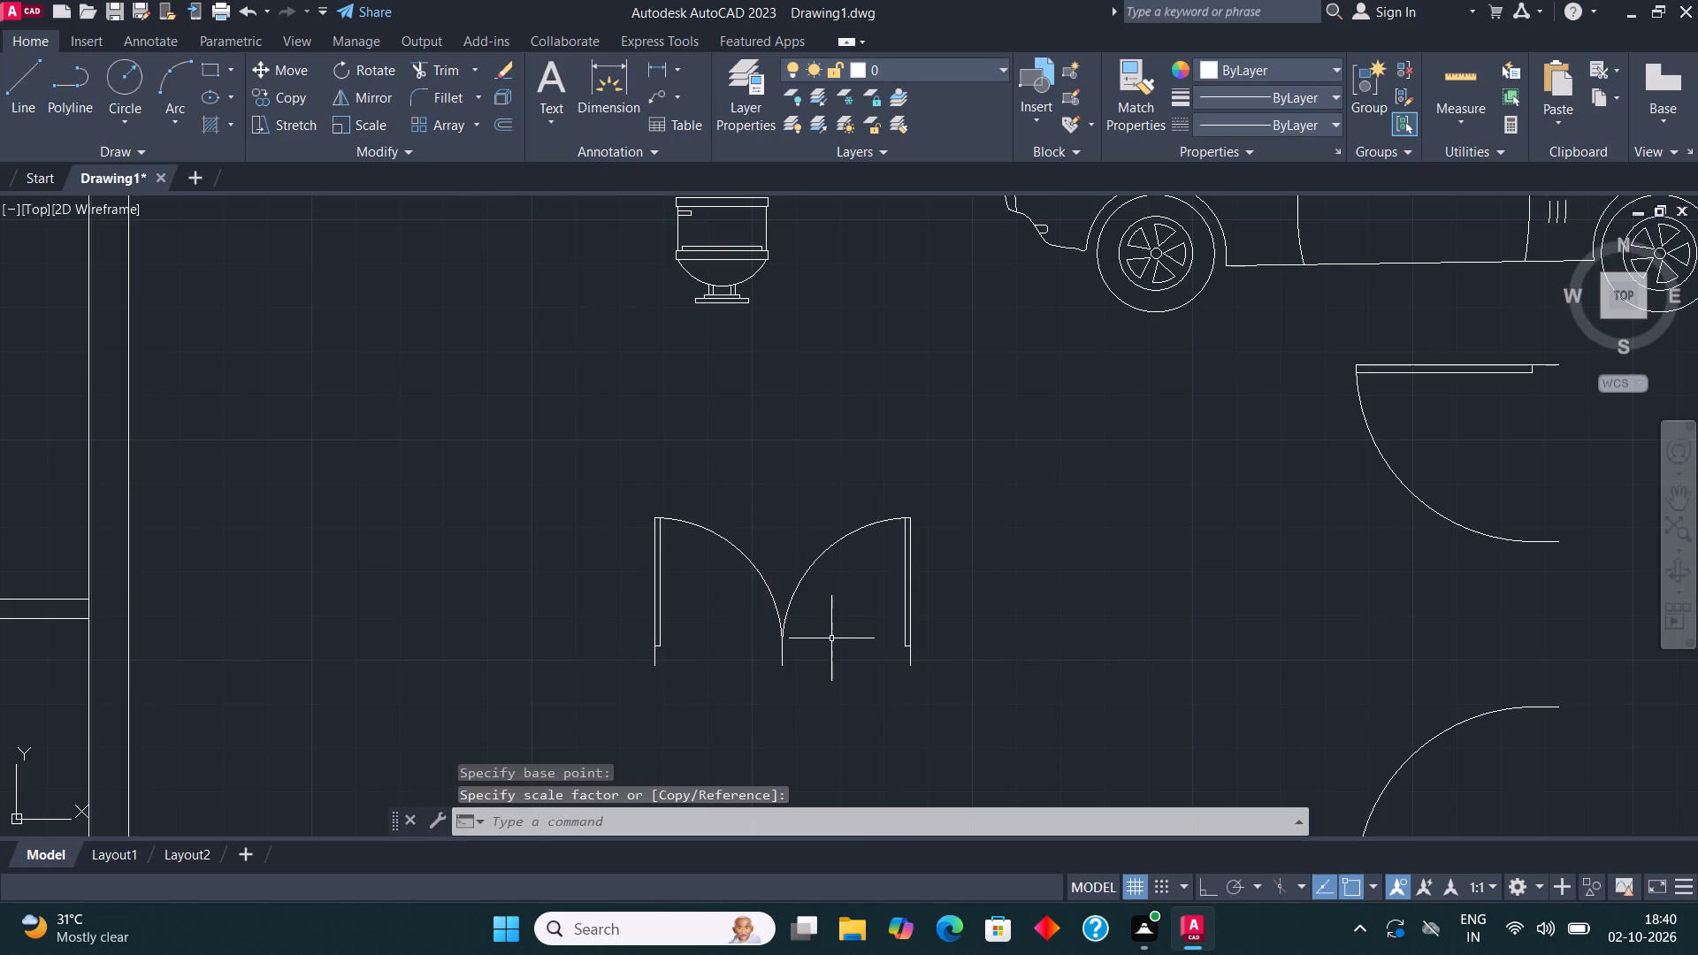
{"action": "left_click", "coordinate": [595, 537]}
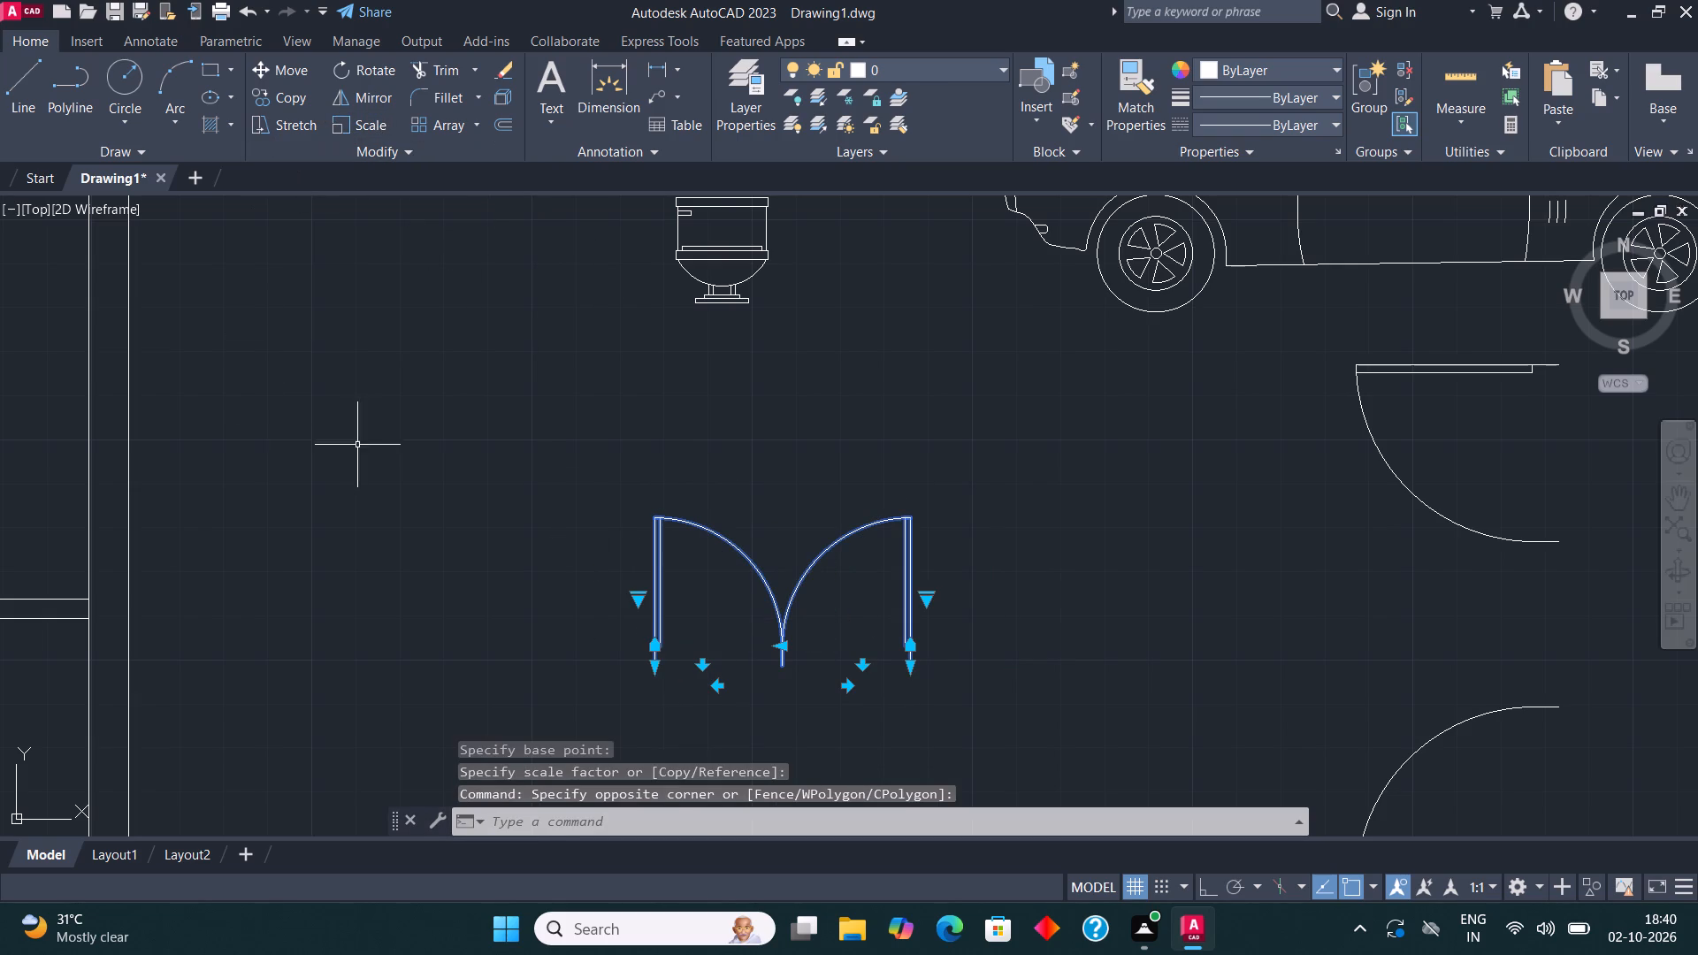
{"action": "left_click", "coordinate": [269, 94]}
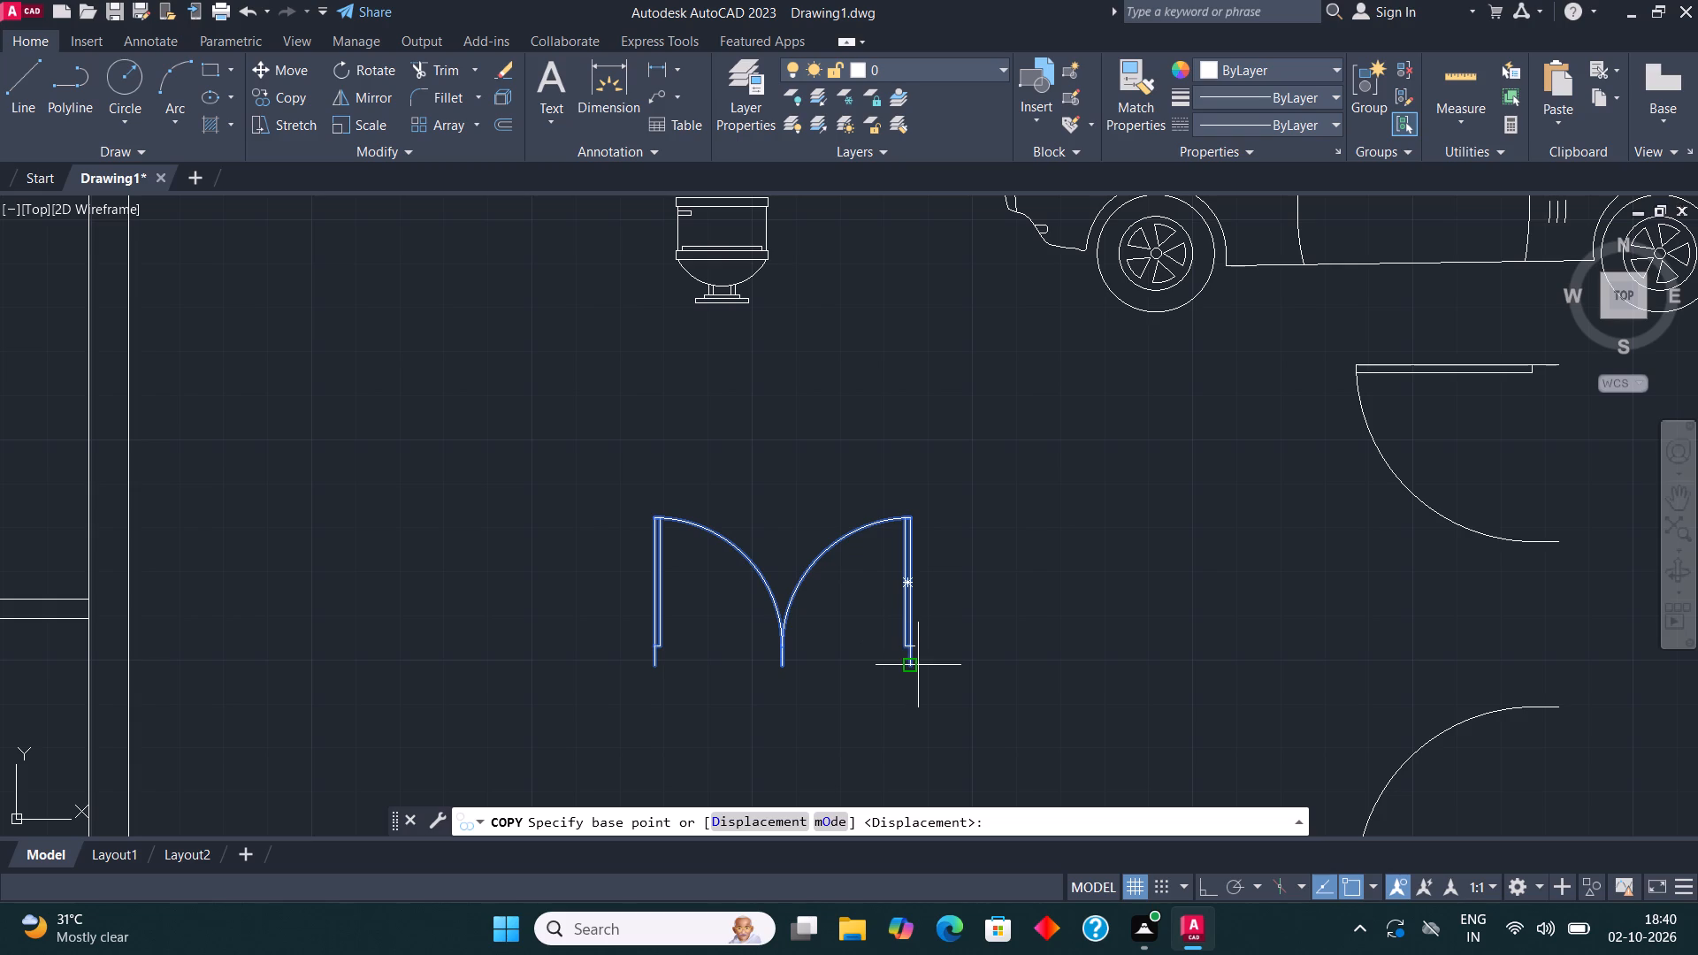
{"action": "left_click", "coordinate": [917, 666]}
{"action": "scroll", "coordinate": [1105, 491], "scroll_direction": "down", "scroll_amount": 3}
{"action": "scroll", "coordinate": [1121, 410], "scroll_direction": "down", "scroll_amount": 2}
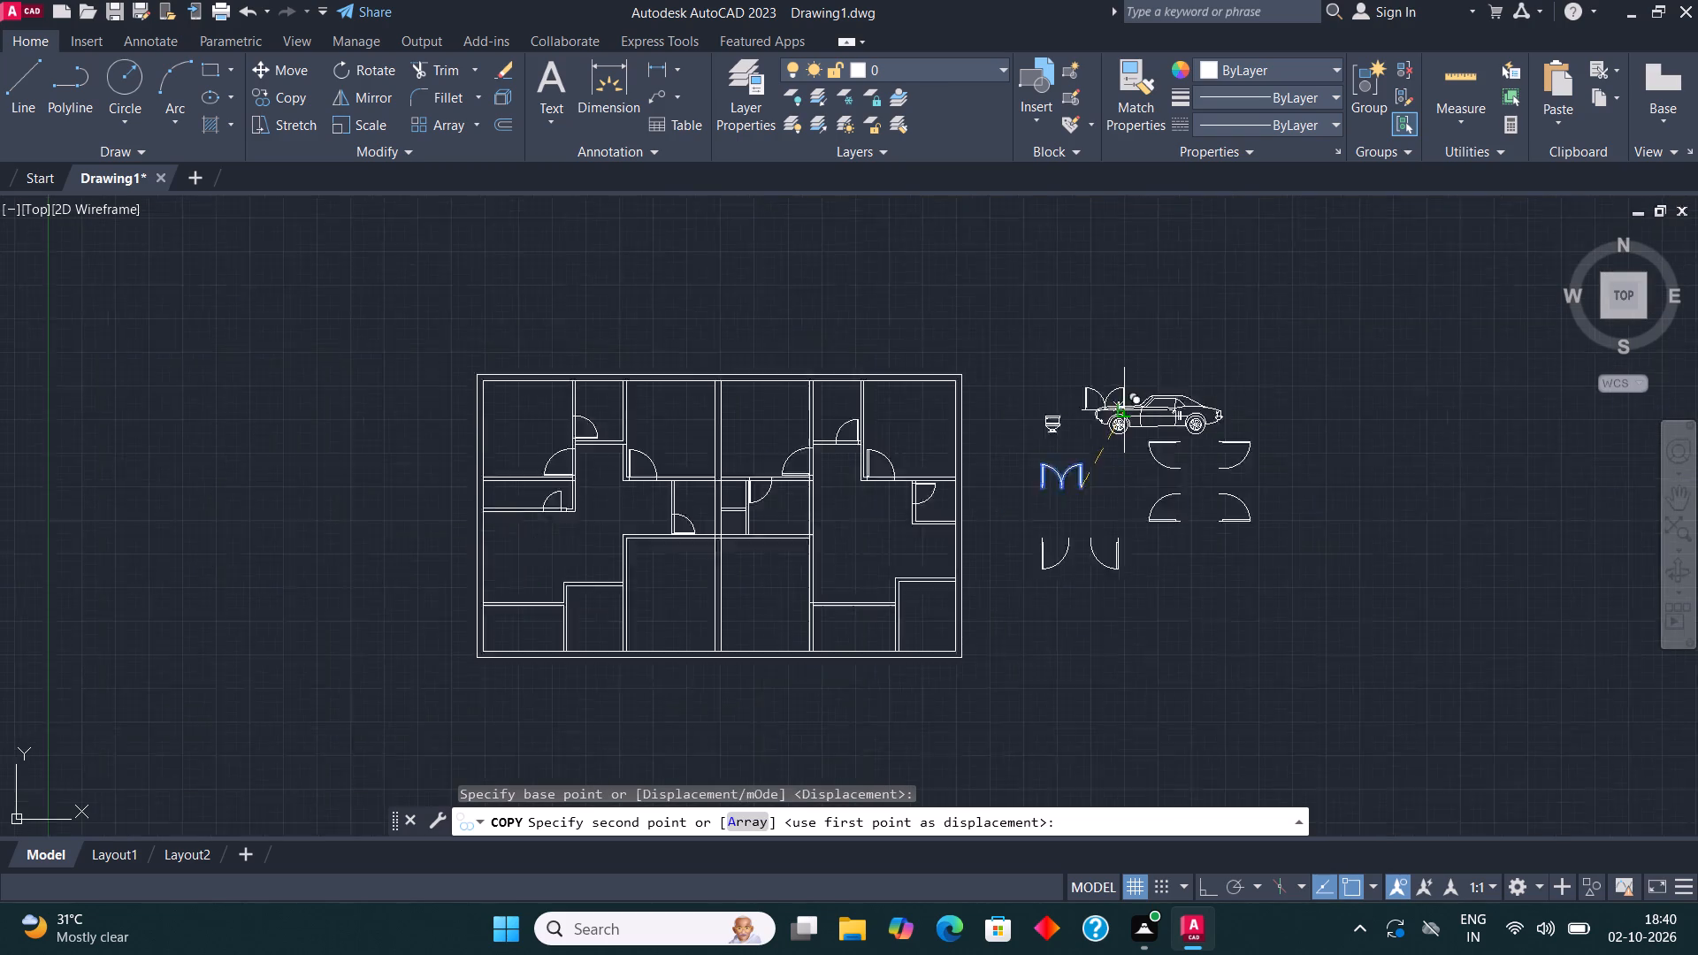
{"action": "scroll", "coordinate": [966, 542], "scroll_direction": "up", "scroll_amount": 4}
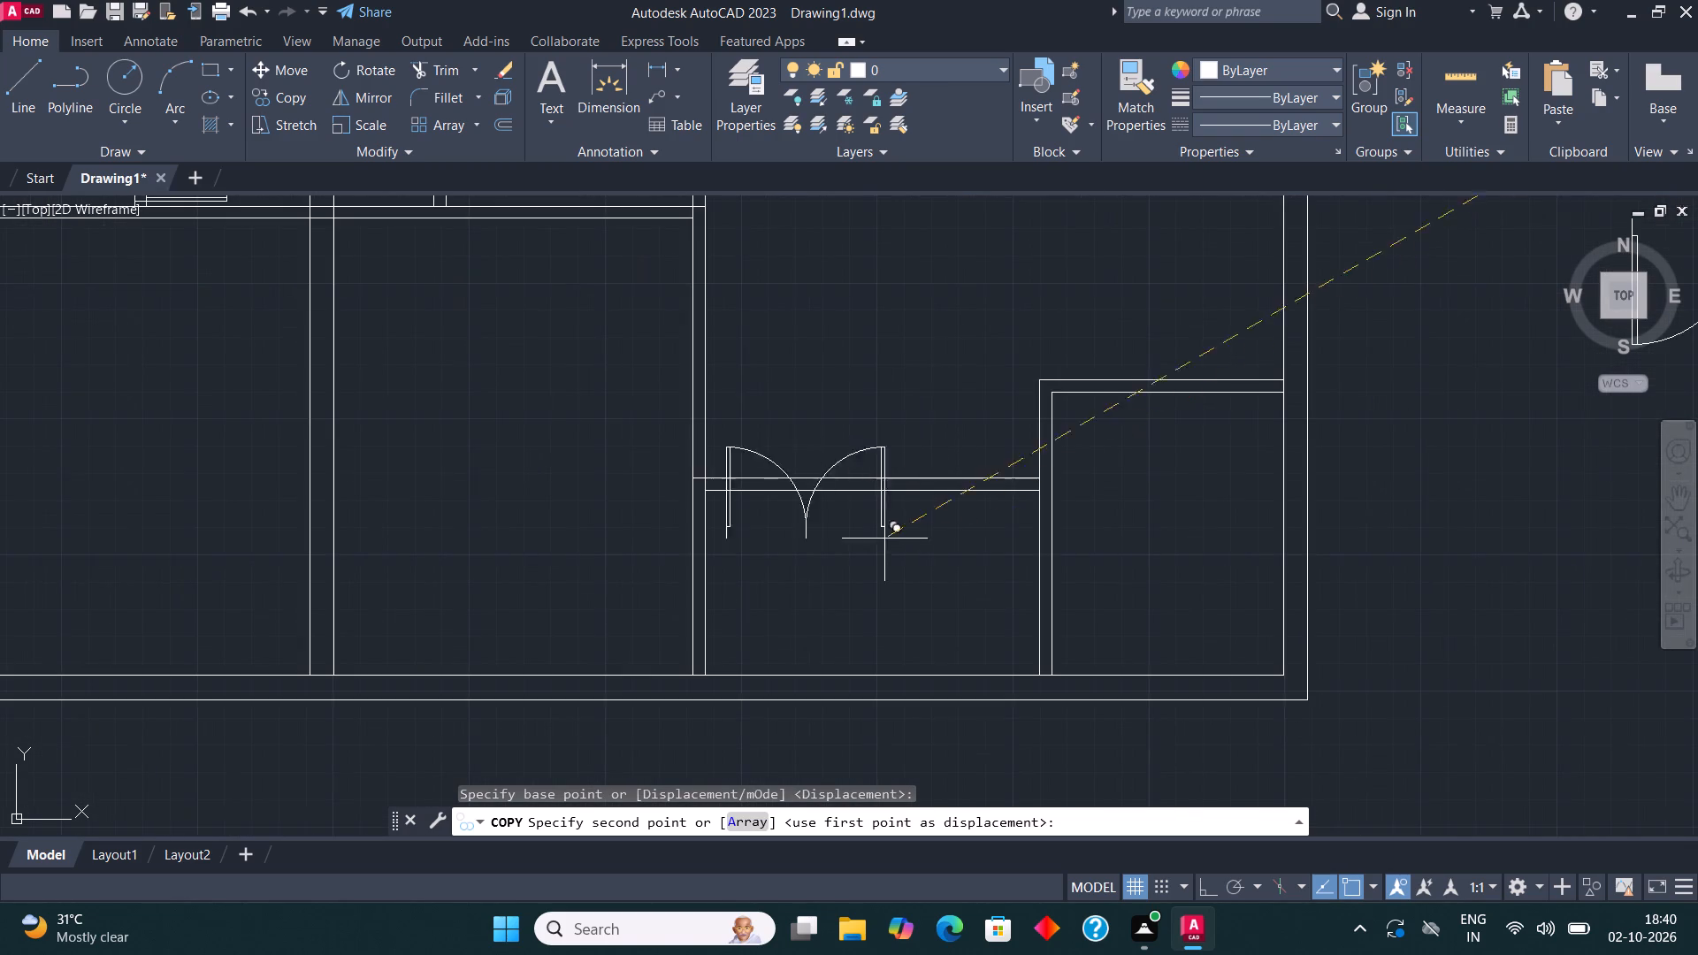
{"action": "scroll", "coordinate": [838, 507], "scroll_direction": "up", "scroll_amount": 2}
{"action": "left_click", "coordinate": [936, 468]}
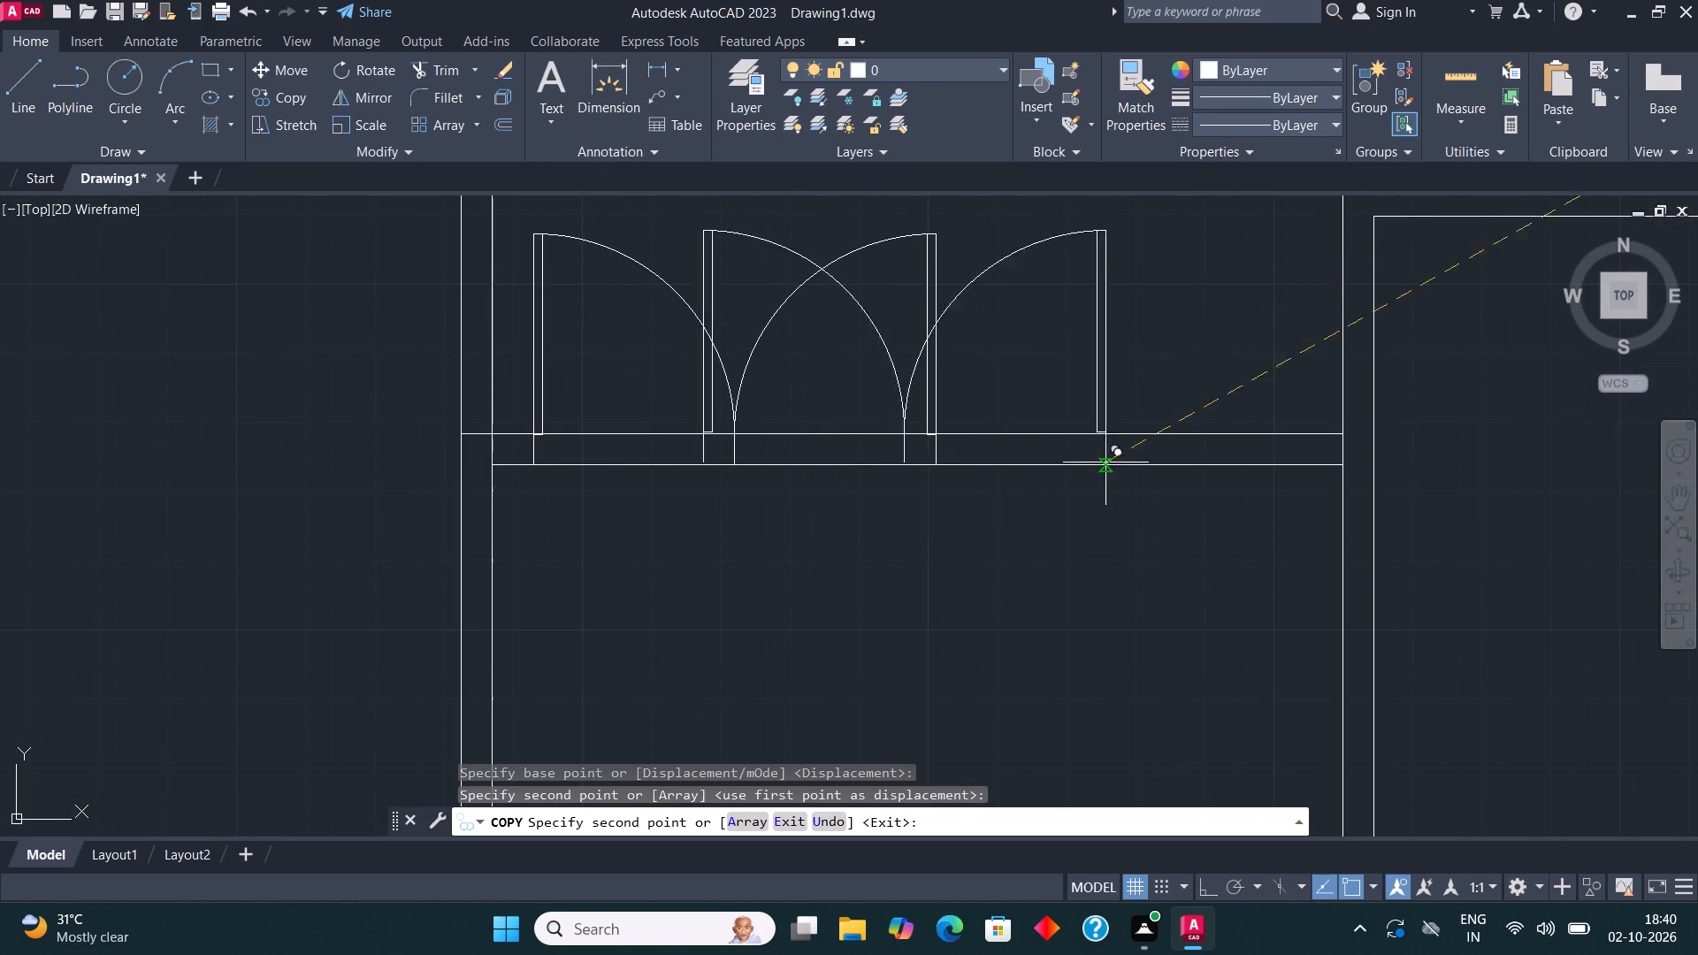
Place another double door copy near the right end of the bottom-left corner room's top wall.
{"action": "scroll", "coordinate": [1109, 467], "scroll_direction": "down", "scroll_amount": 4}
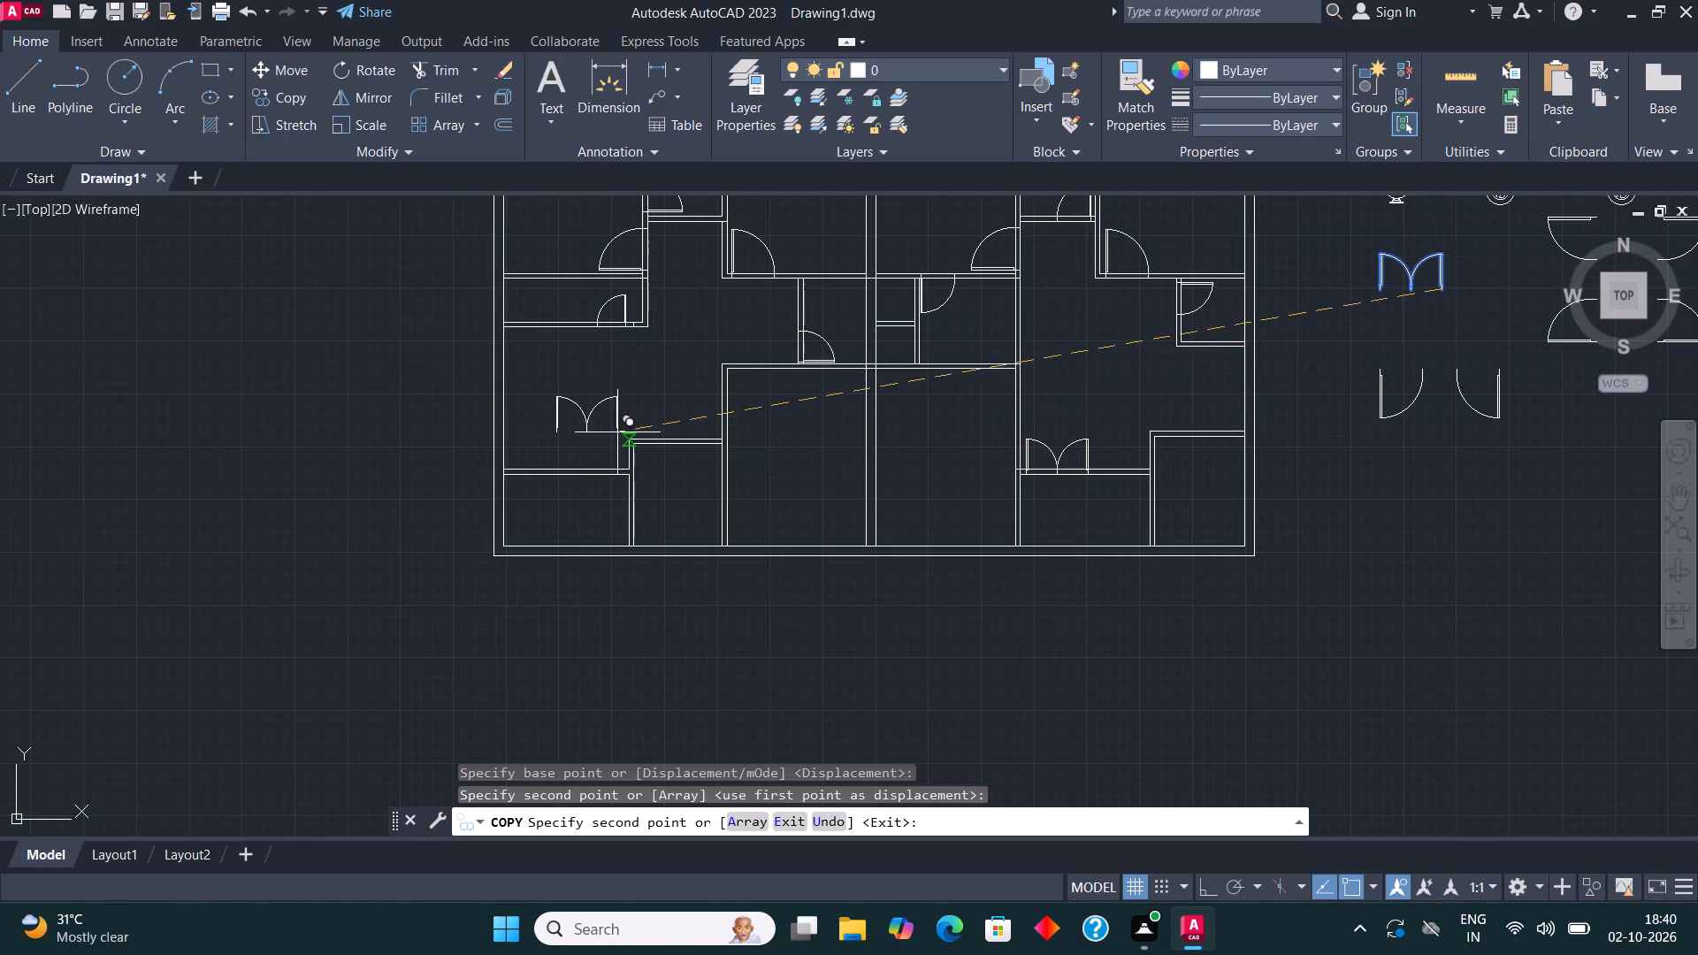
{"action": "scroll", "coordinate": [595, 440], "scroll_direction": "up", "scroll_amount": 3}
{"action": "scroll", "coordinate": [709, 592], "scroll_direction": "up", "scroll_amount": 1}
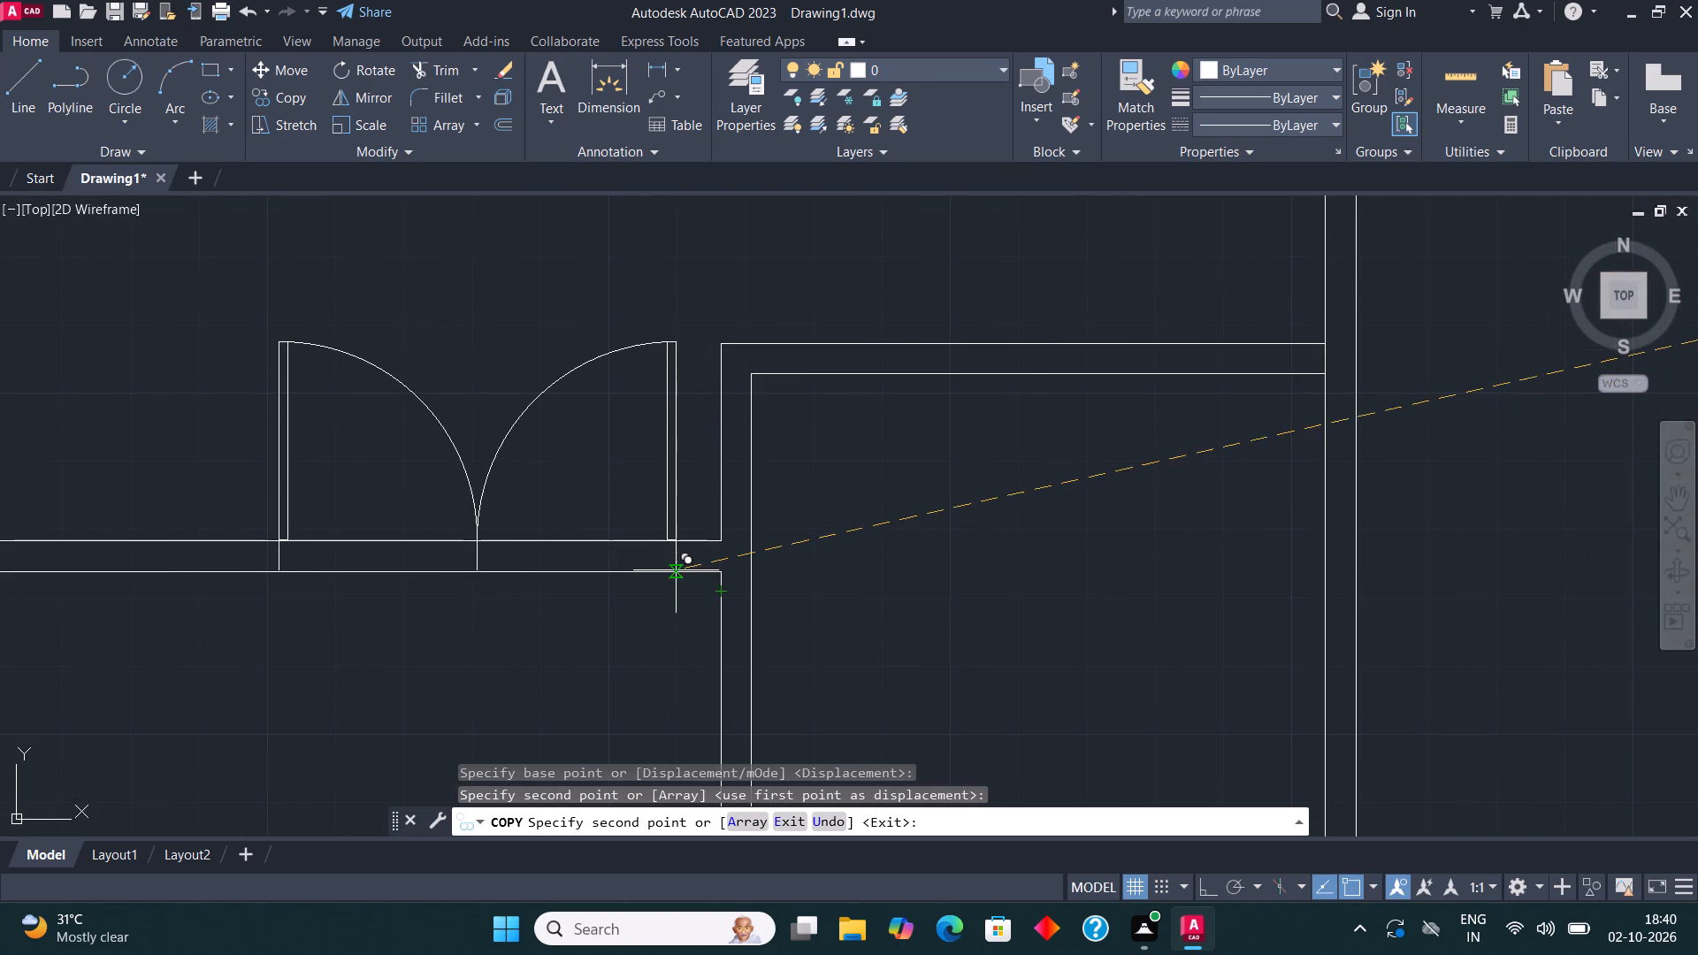
{"action": "left_click", "coordinate": [676, 570]}
{"action": "scroll", "coordinate": [643, 564], "scroll_direction": "down", "scroll_amount": 2}
{"action": "key", "text": "Escape"}
Scale down the bottom-left room's double door about its lower-right corner.
{"action": "middle_click_drag", "start_coordinate": [883, 543], "coordinate": [739, 506]}
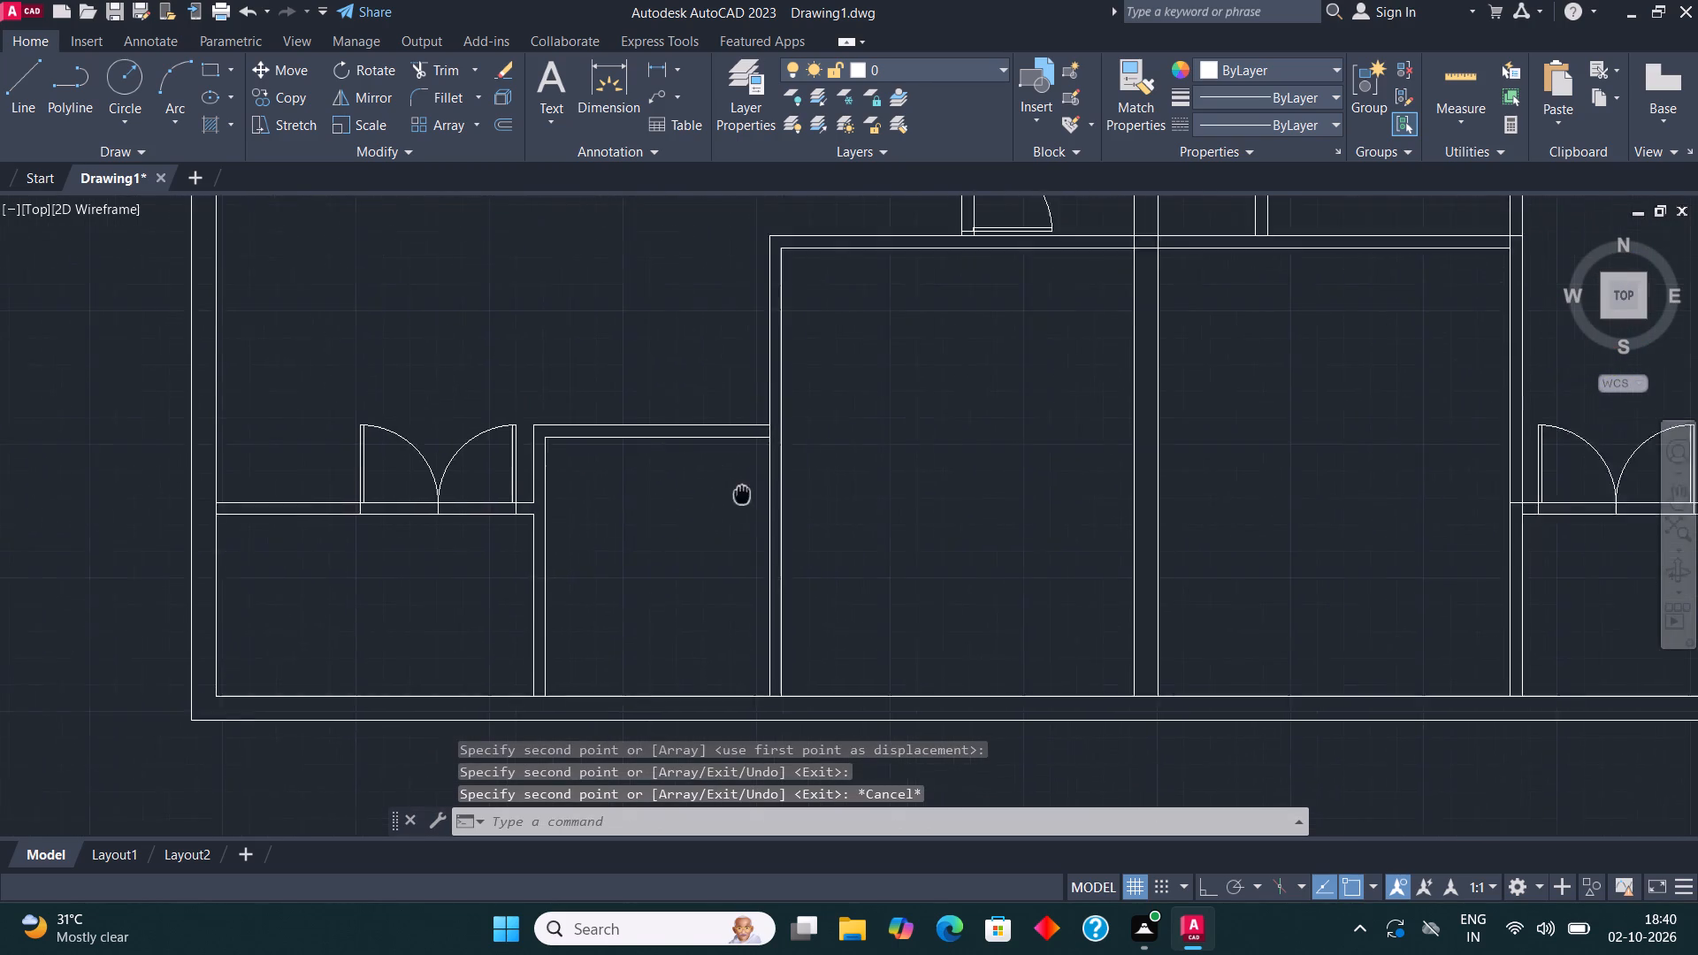
{"action": "middle_click_drag", "start_coordinate": [739, 506], "coordinate": [740, 550]}
{"action": "scroll", "coordinate": [576, 540], "scroll_direction": "down", "scroll_amount": 2}
{"action": "middle_click_drag", "start_coordinate": [826, 546], "coordinate": [681, 594]}
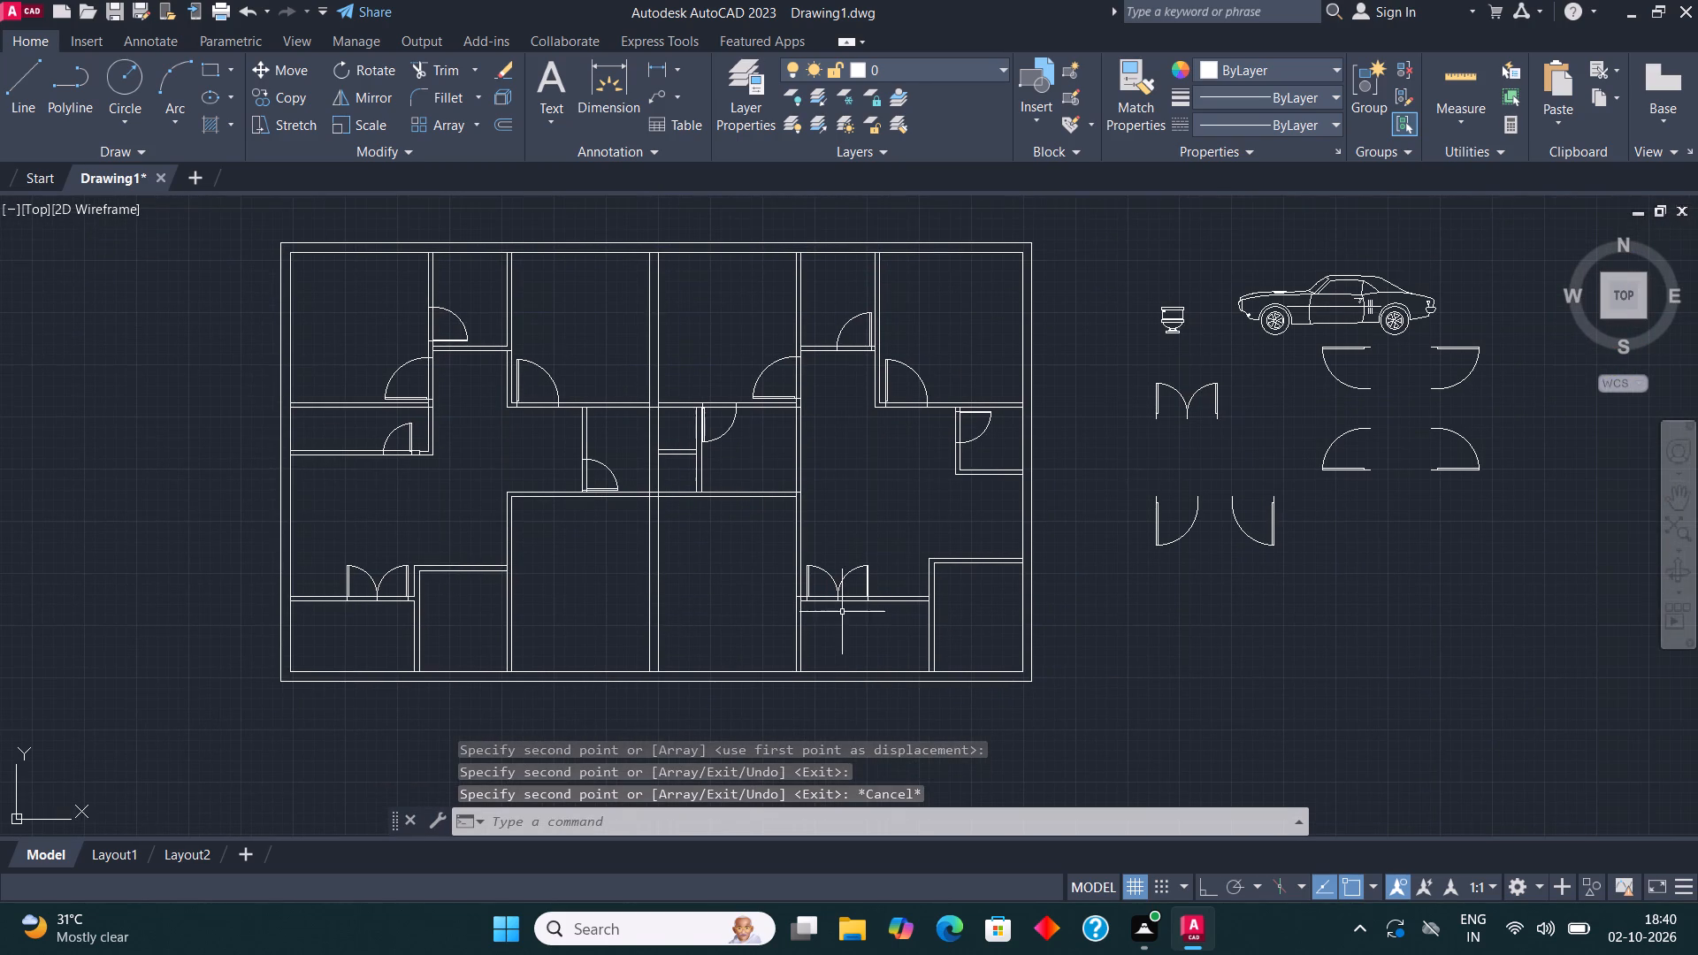
{"action": "middle_click_drag", "start_coordinate": [815, 605], "coordinate": [1256, 621]}
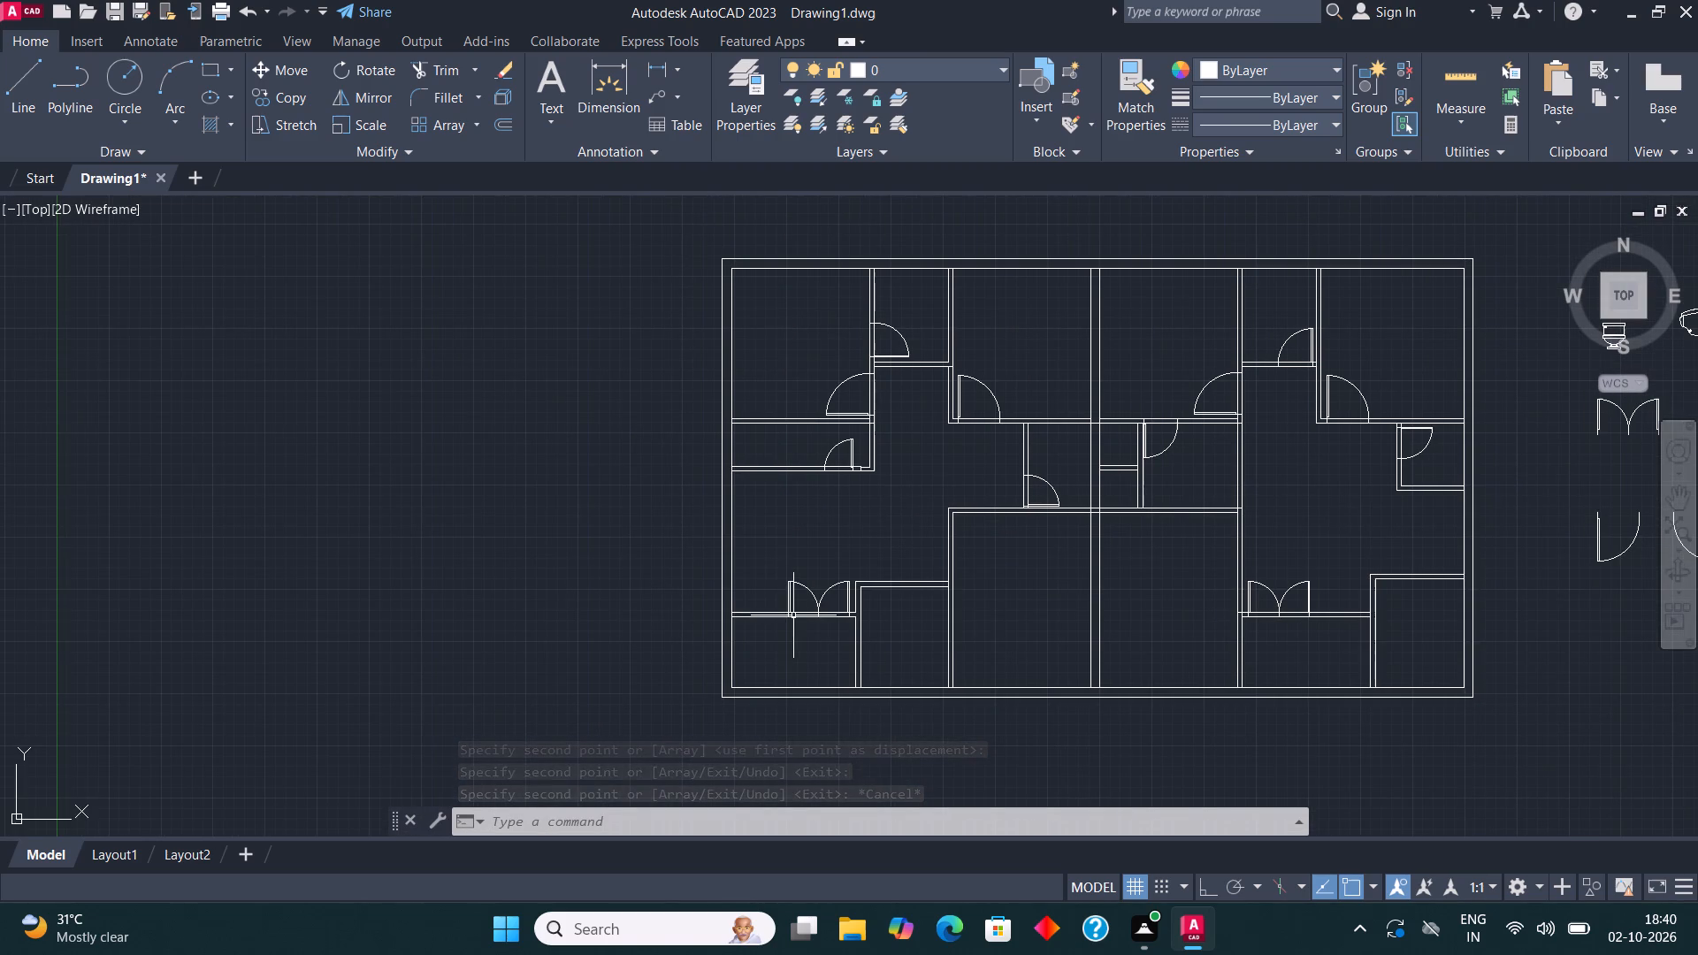
{"action": "scroll", "coordinate": [807, 611], "scroll_direction": "up", "scroll_amount": 3}
{"action": "left_click", "coordinate": [864, 605]}
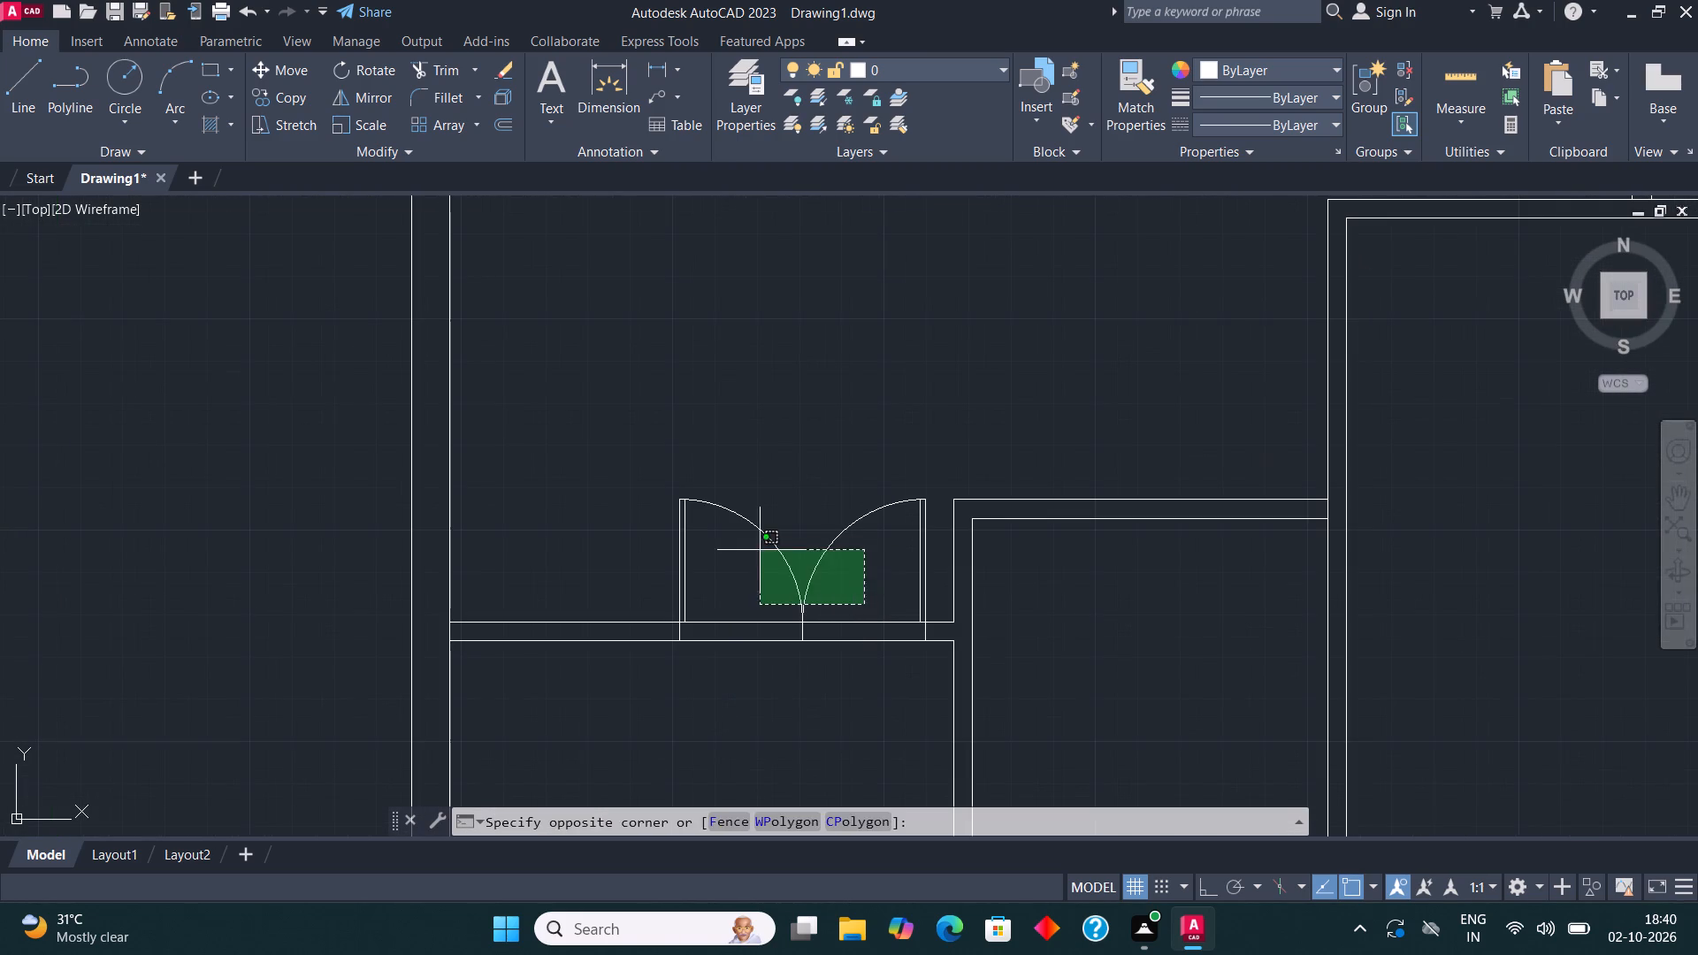
{"action": "left_click", "coordinate": [745, 544]}
{"action": "left_click", "coordinate": [369, 118]}
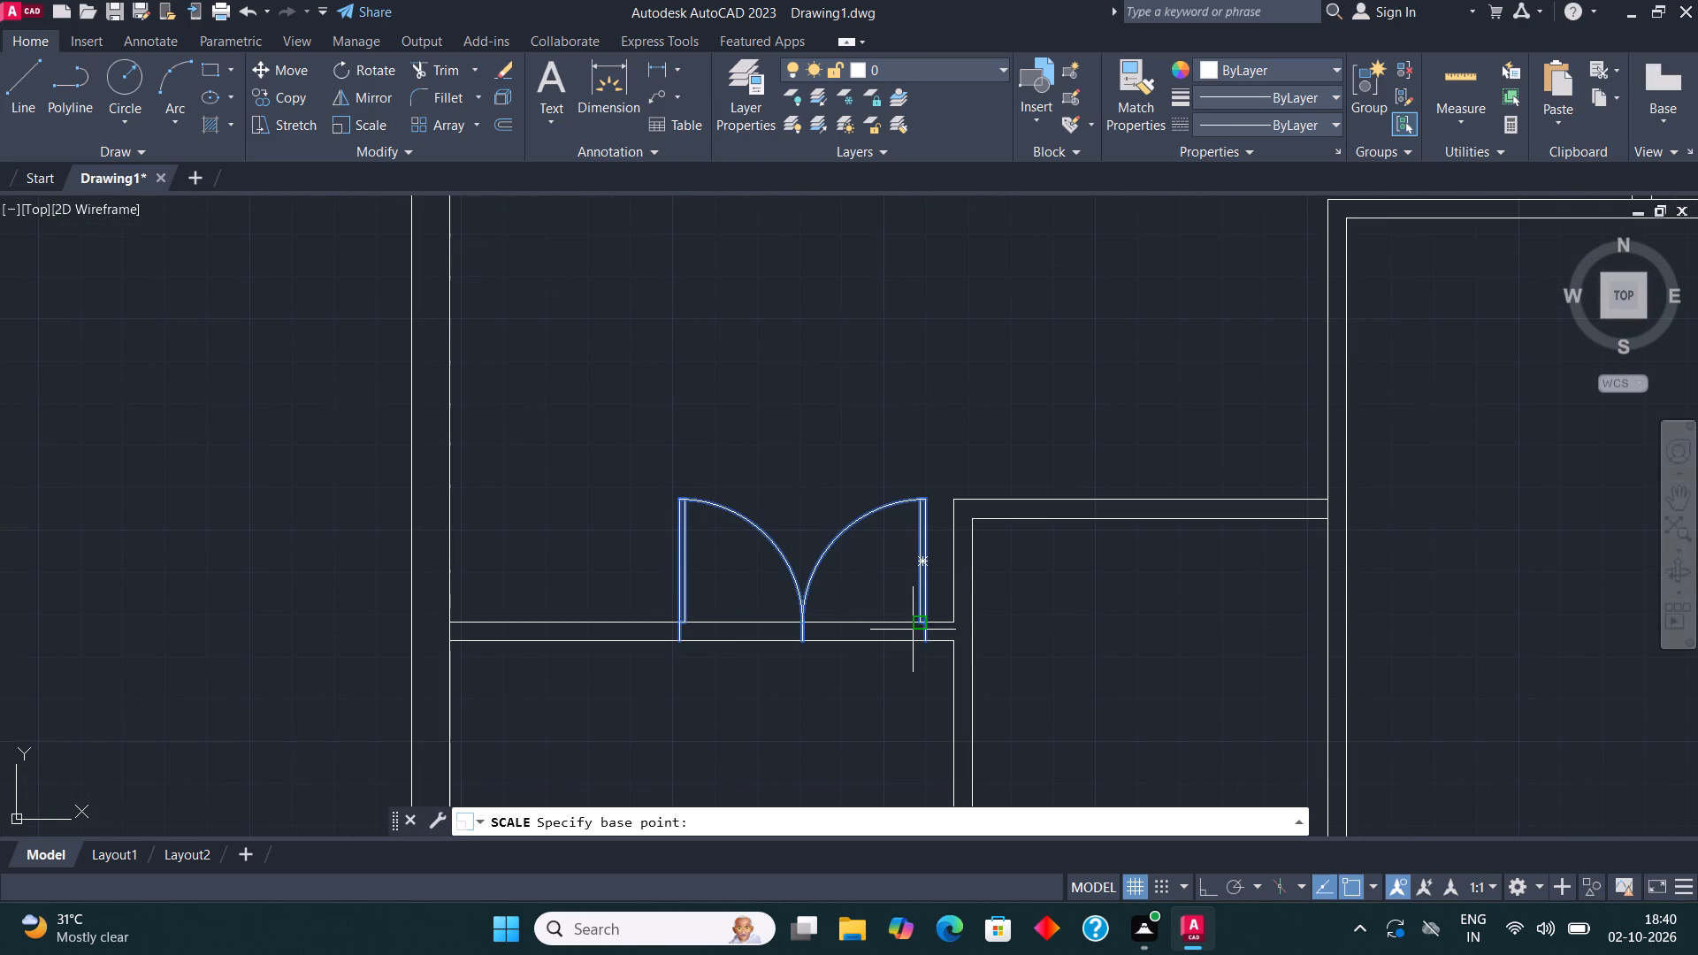
{"action": "left_click", "coordinate": [924, 643]}
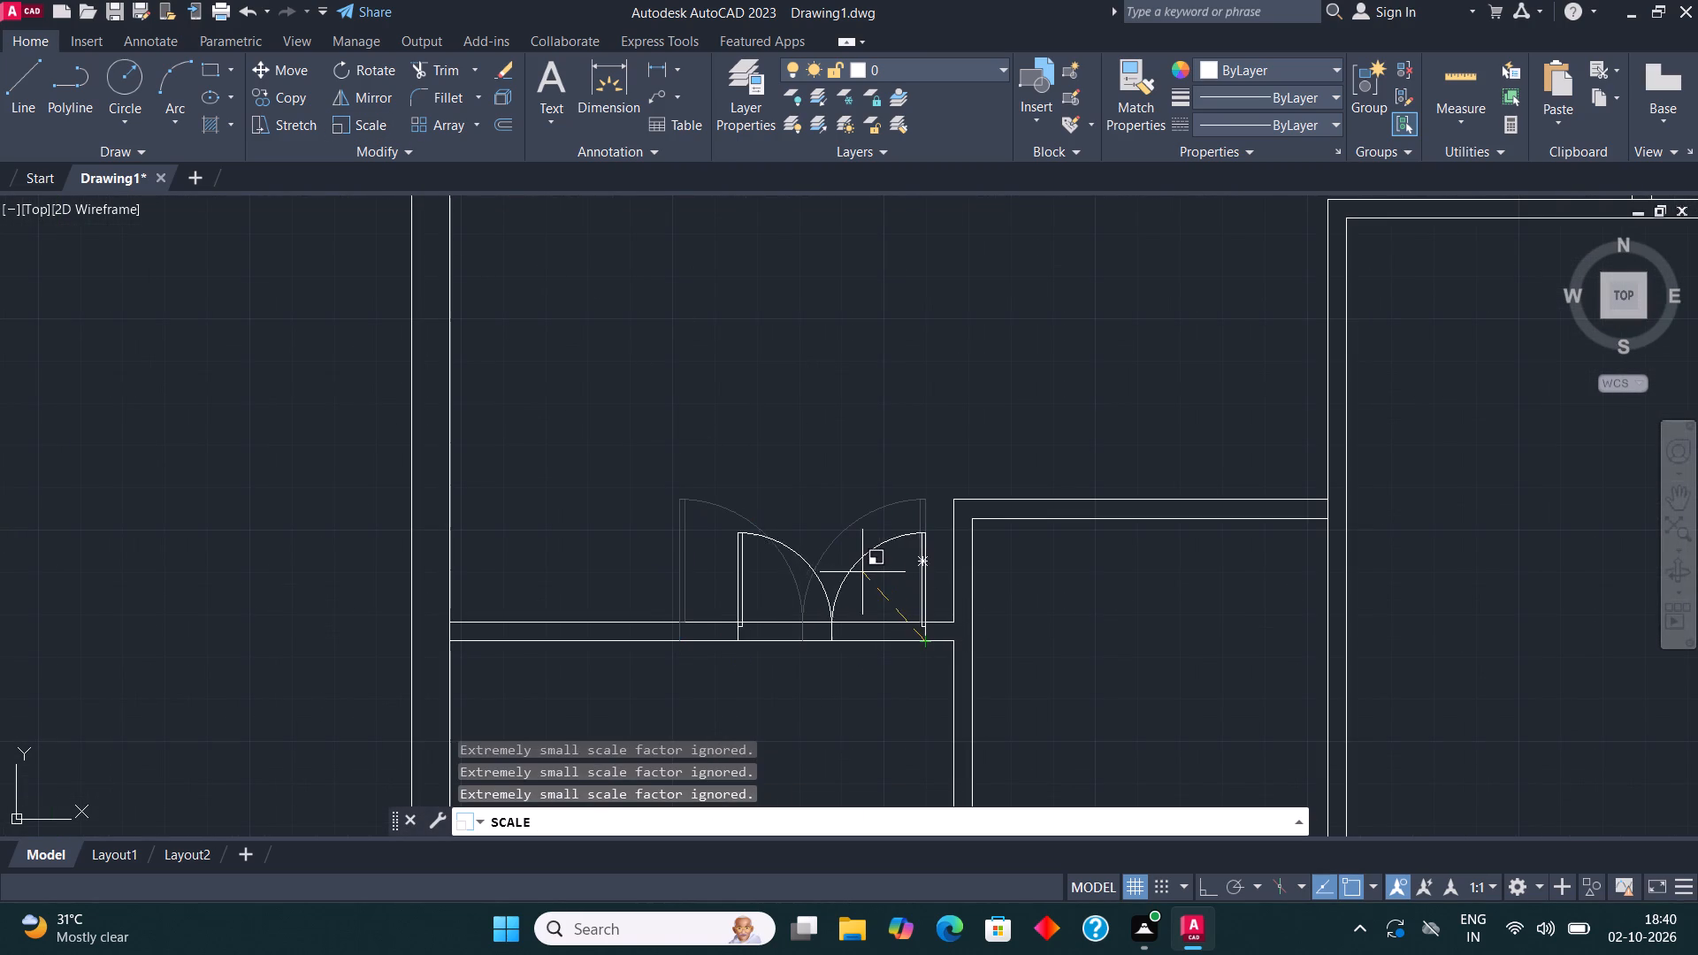
{"action": "left_click", "coordinate": [861, 581]}
Delete the unscaled double door from the top wall of the room beside the bottom-right corner room.
{"action": "middle_click_drag", "start_coordinate": [1001, 553], "coordinate": [470, 465]}
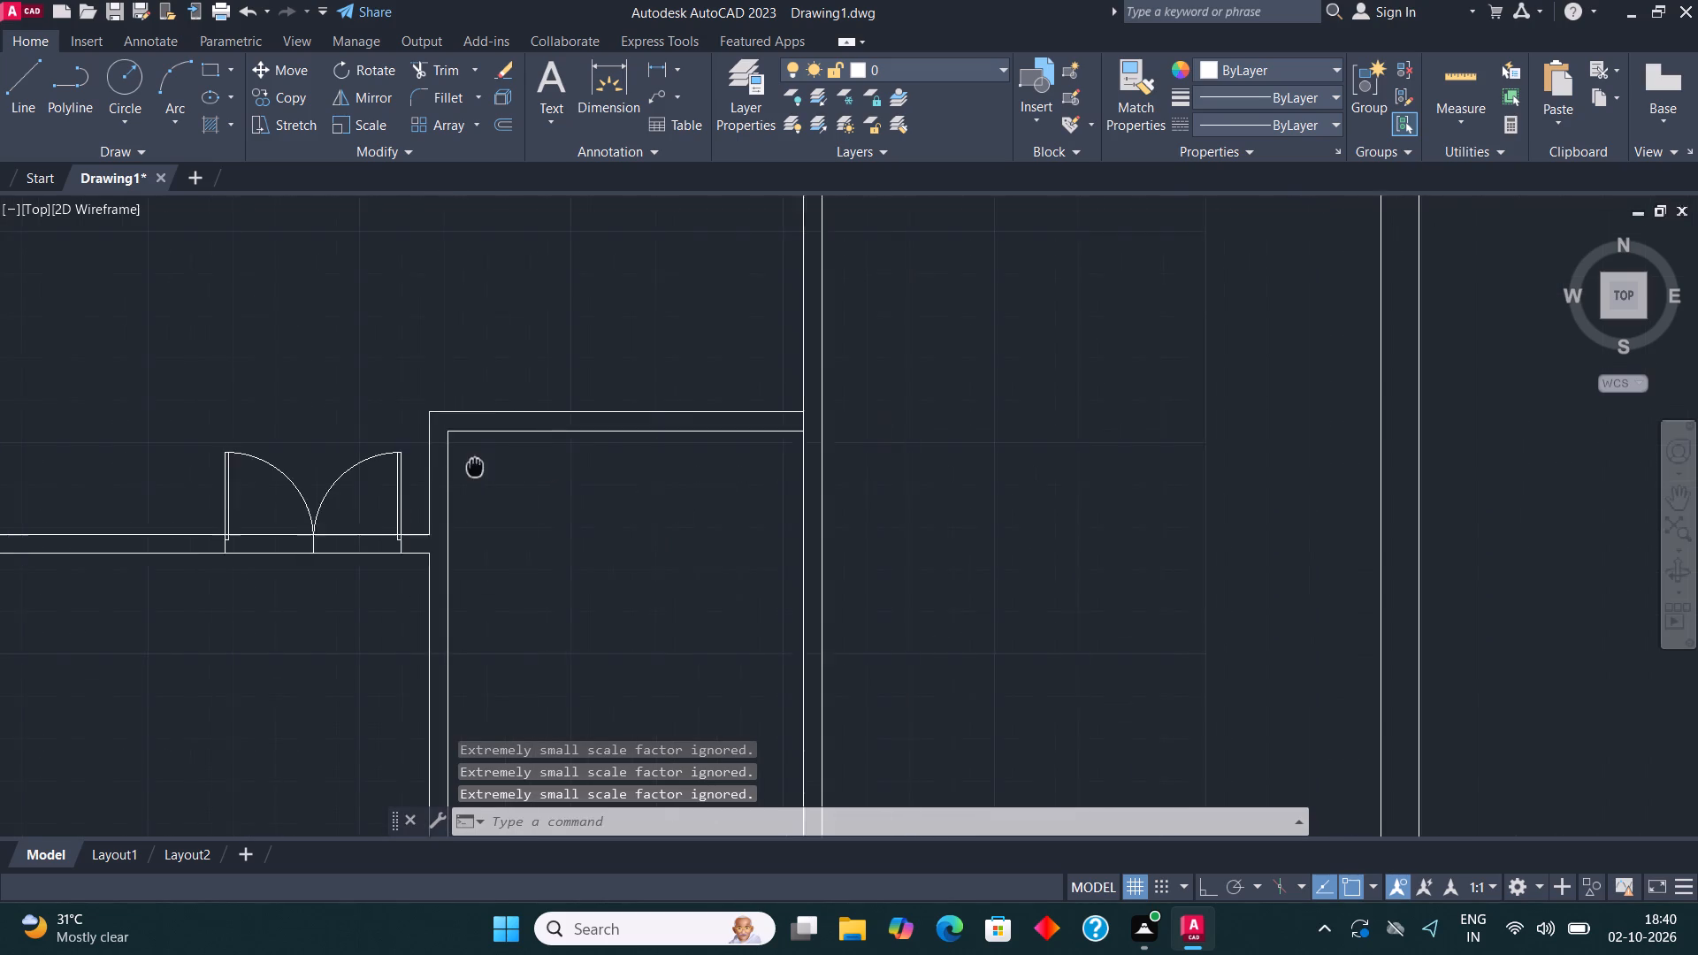
{"action": "middle_click_drag", "start_coordinate": [470, 465], "coordinate": [467, 467]}
{"action": "scroll", "coordinate": [459, 491], "scroll_direction": "down", "scroll_amount": 2}
{"action": "scroll", "coordinate": [1180, 510], "scroll_direction": "up", "scroll_amount": 1}
{"action": "left_click", "coordinate": [1121, 485]}
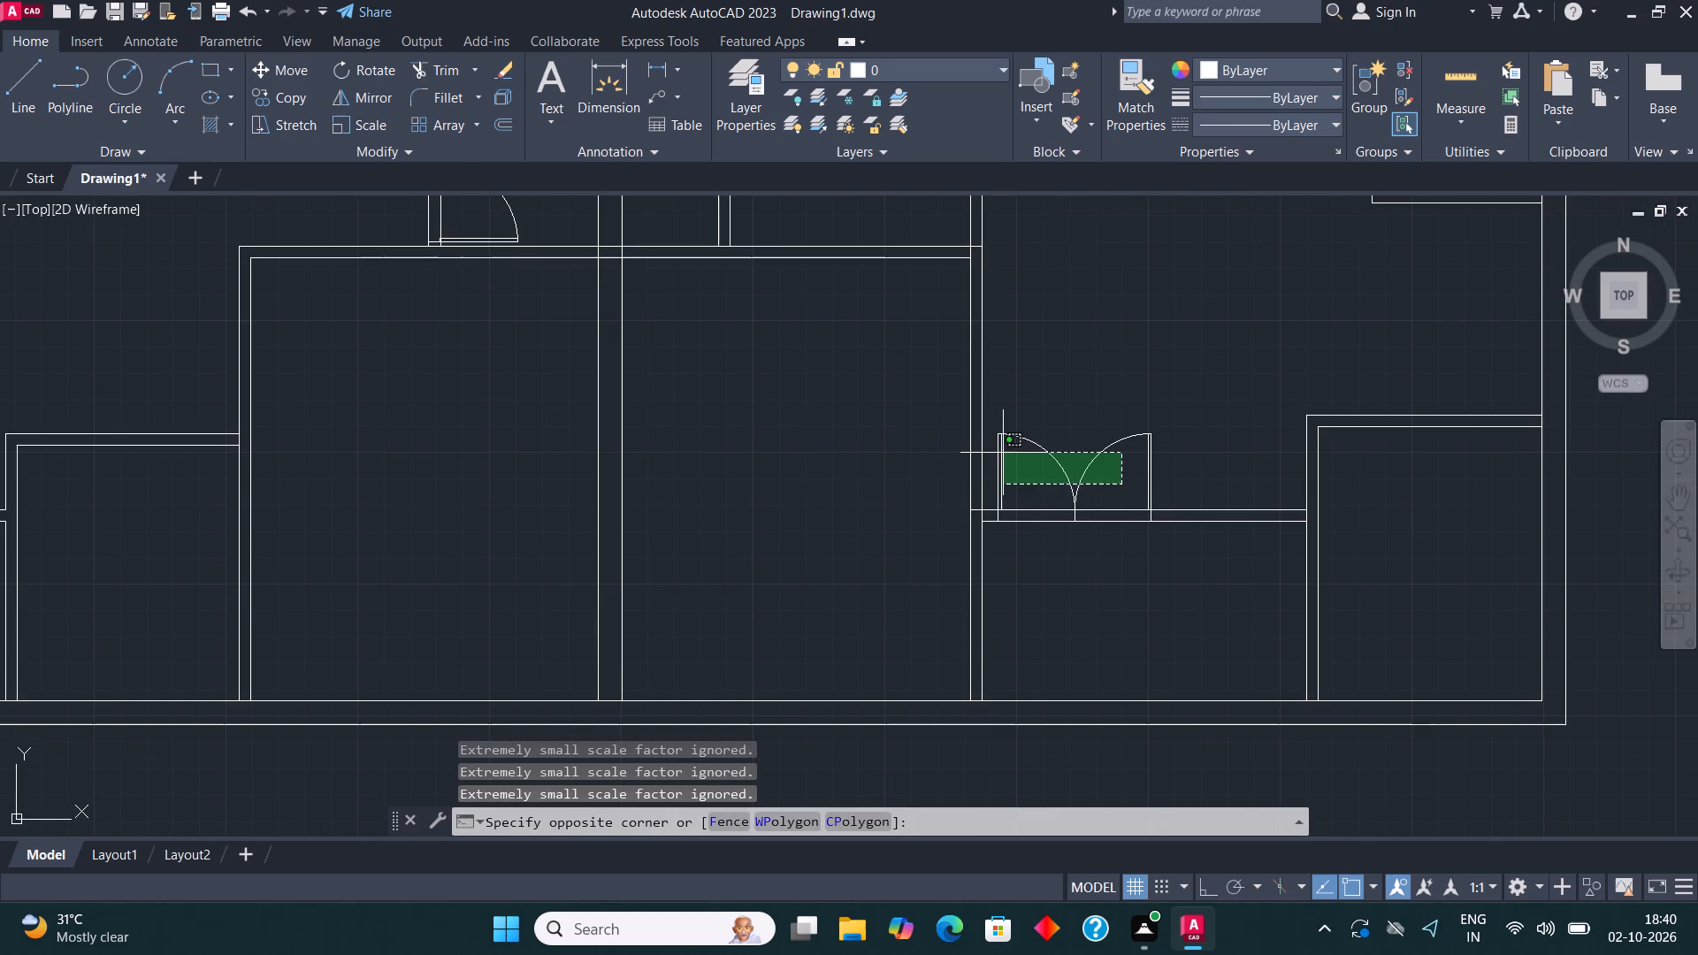
{"action": "left_click", "coordinate": [1003, 453]}
{"action": "key", "text": "Delete"}
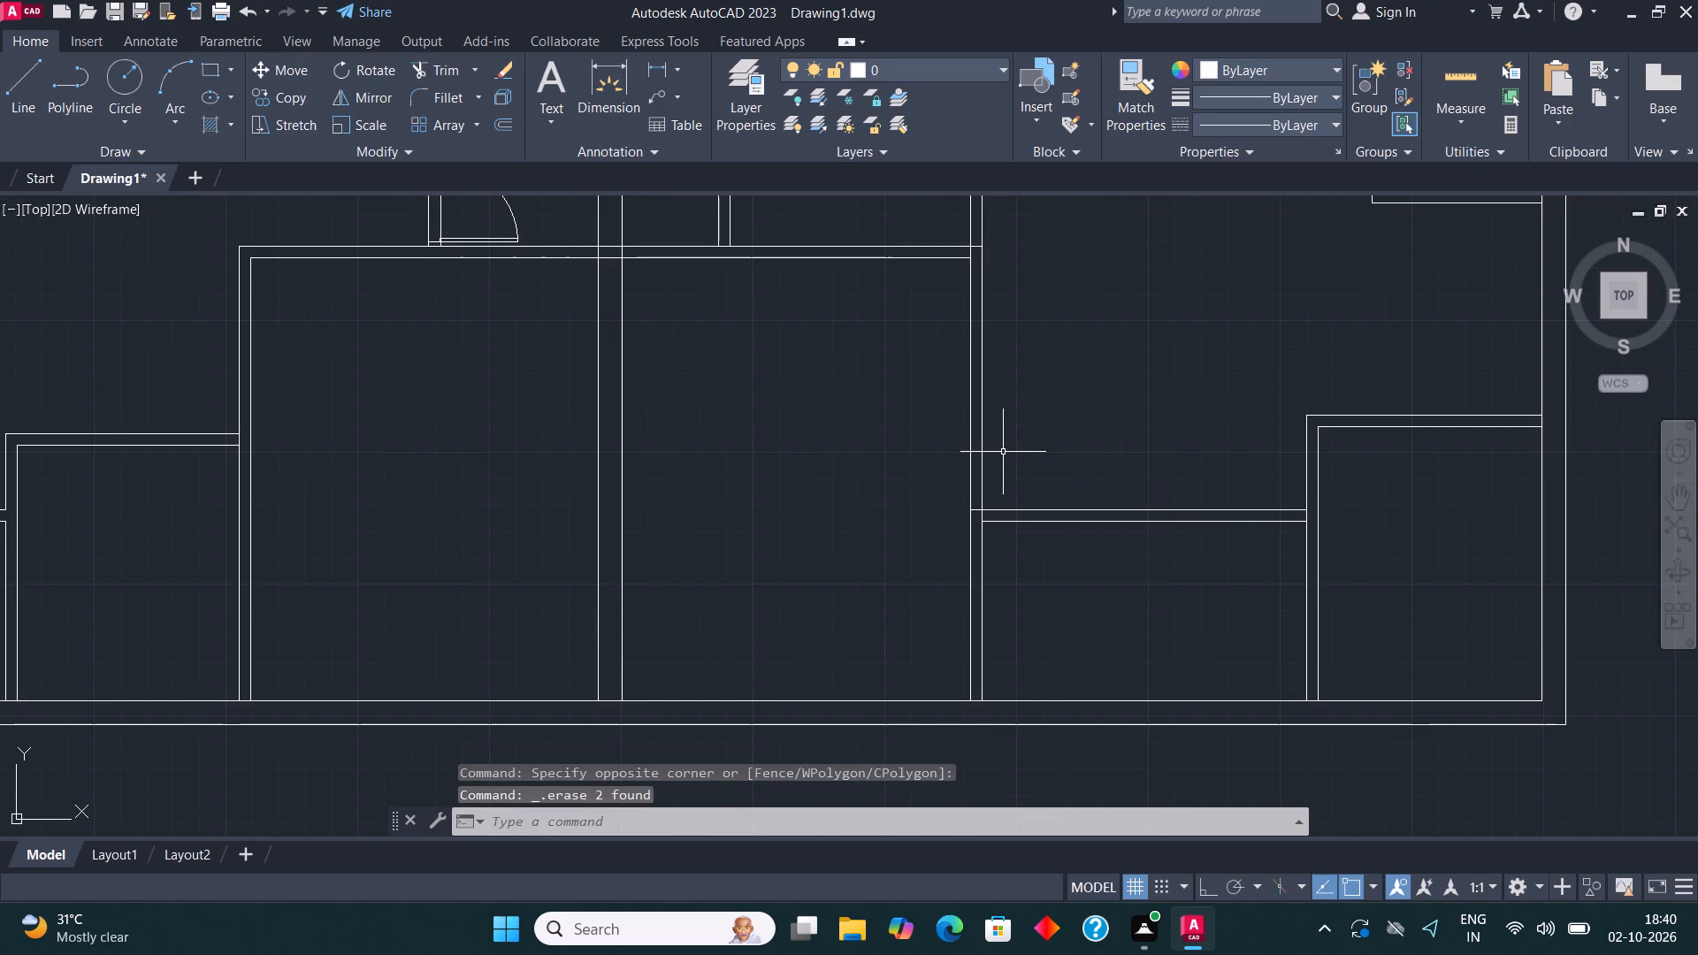
Copy the scaled double door from the bottom-left corner room onto the left end of the top wall beside the bottom-right corner room.
{"action": "scroll", "coordinate": [1048, 680], "scroll_direction": "down", "scroll_amount": 2}
{"action": "middle_click_drag", "start_coordinate": [640, 636], "coordinate": [690, 640]}
{"action": "scroll", "coordinate": [649, 622], "scroll_direction": "up", "scroll_amount": 4}
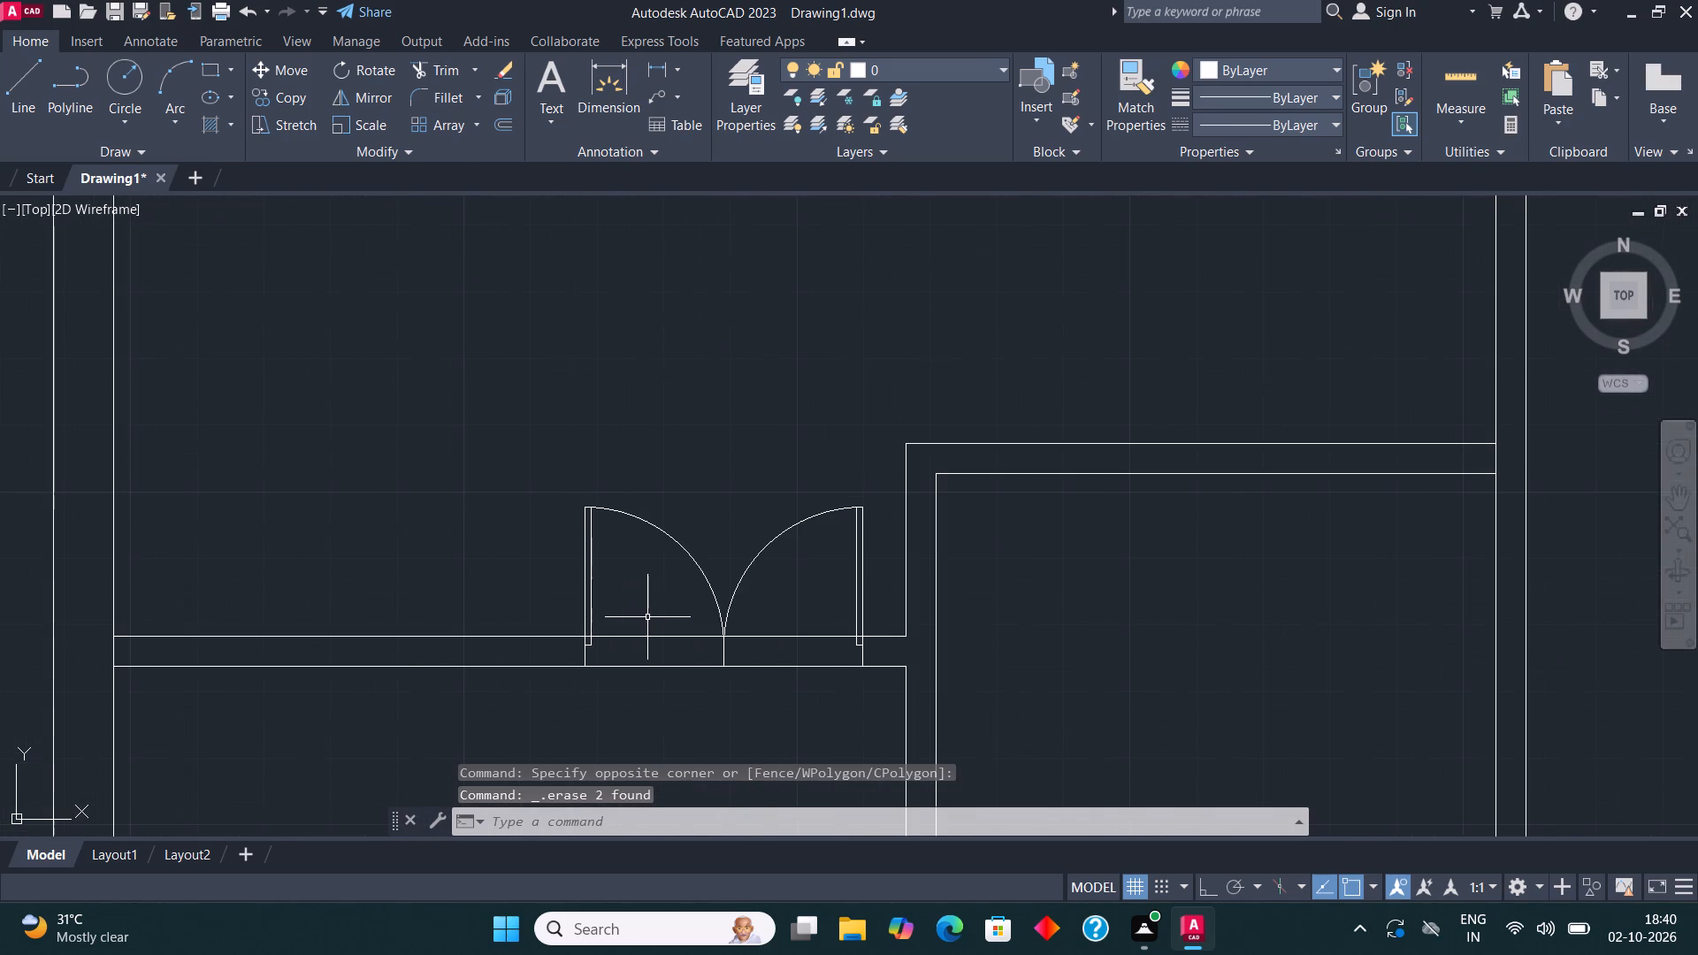
{"action": "left_click_drag", "start_coordinate": [795, 599], "coordinate": [783, 594]}
{"action": "left_click", "coordinate": [556, 531]}
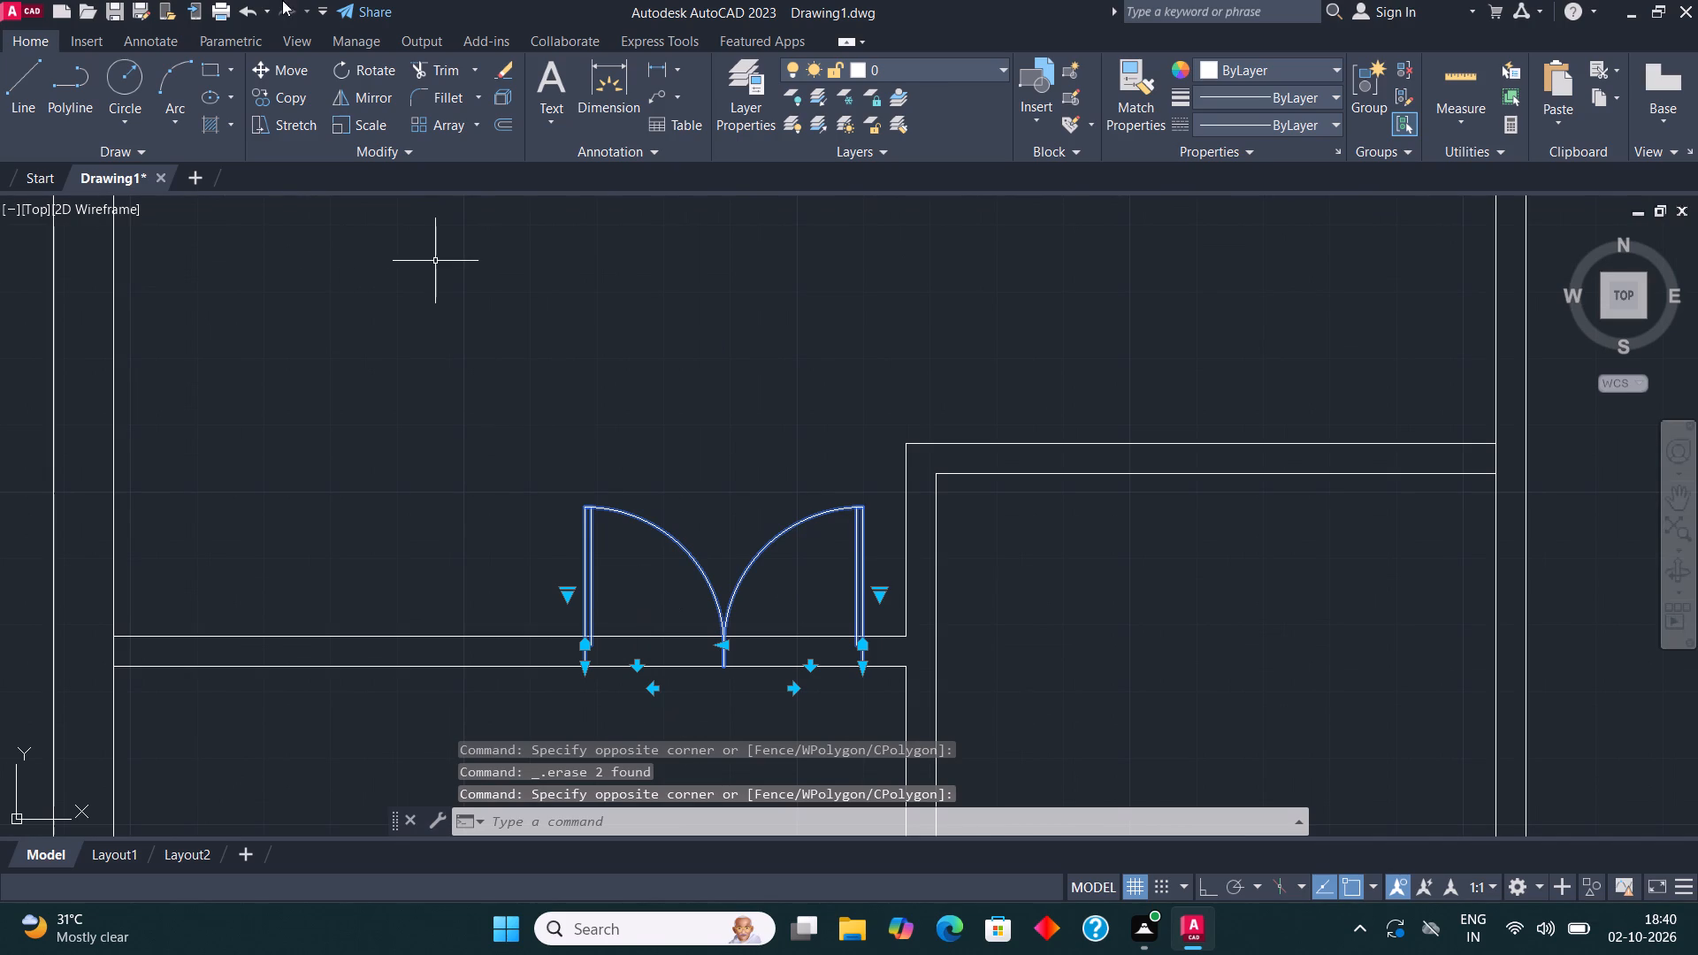
{"action": "left_click", "coordinate": [294, 93]}
{"action": "left_click", "coordinate": [591, 665]}
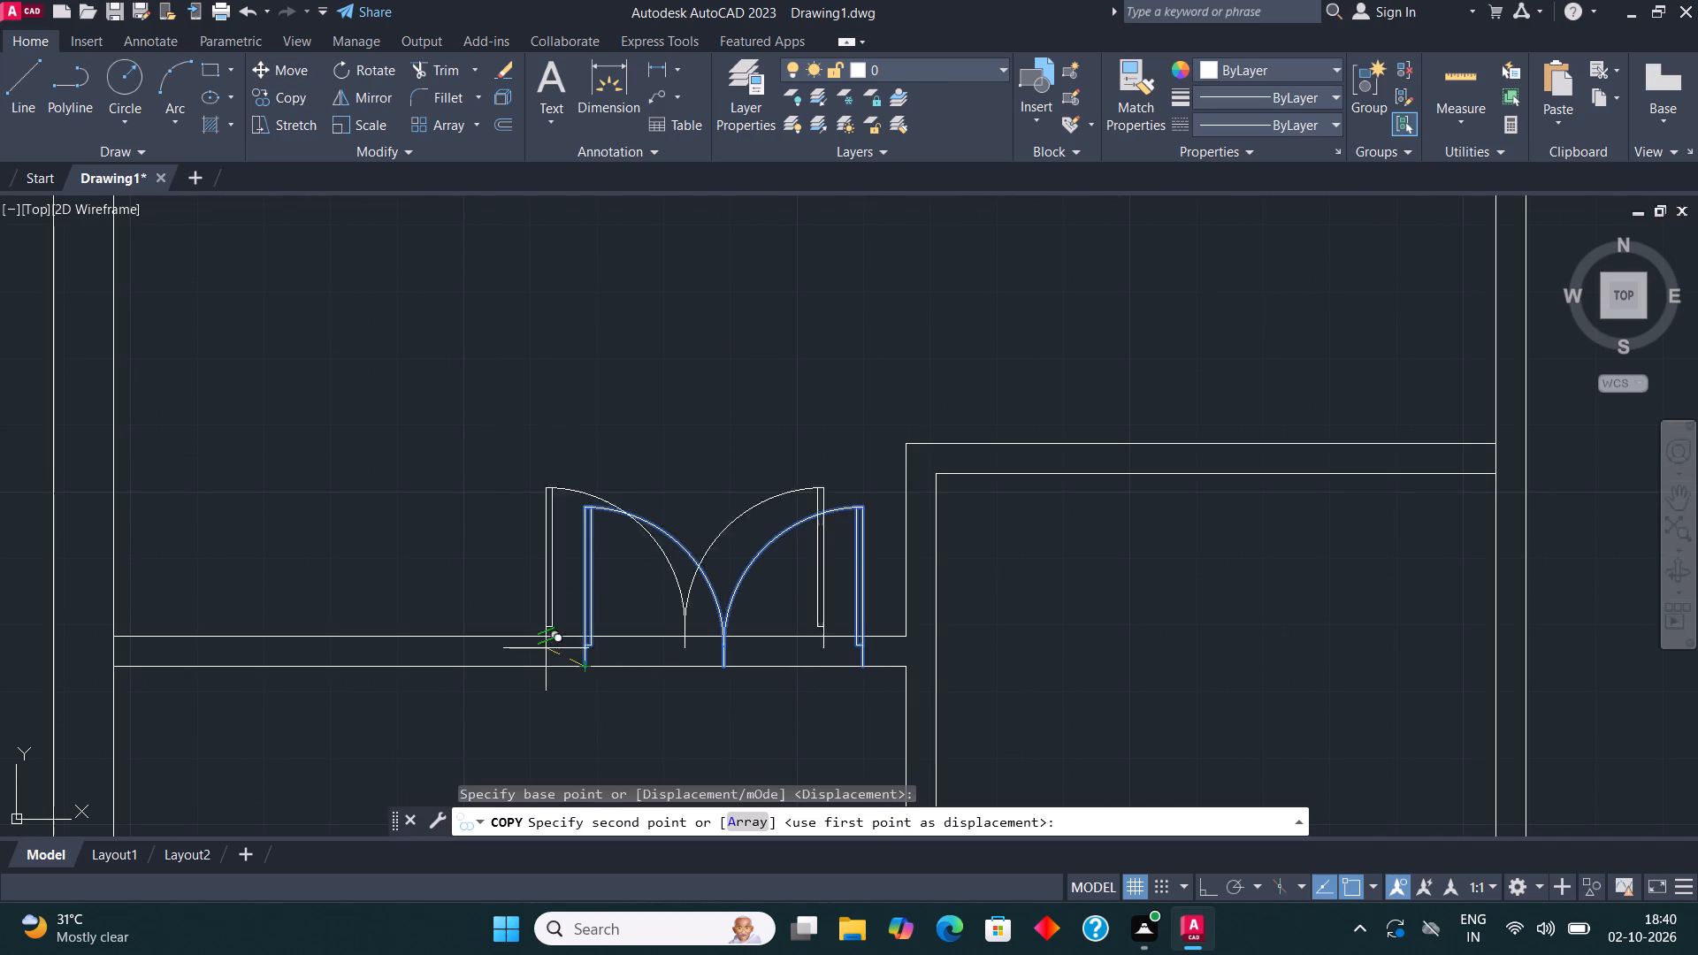
{"action": "scroll", "coordinate": [492, 632], "scroll_direction": "down", "scroll_amount": 6}
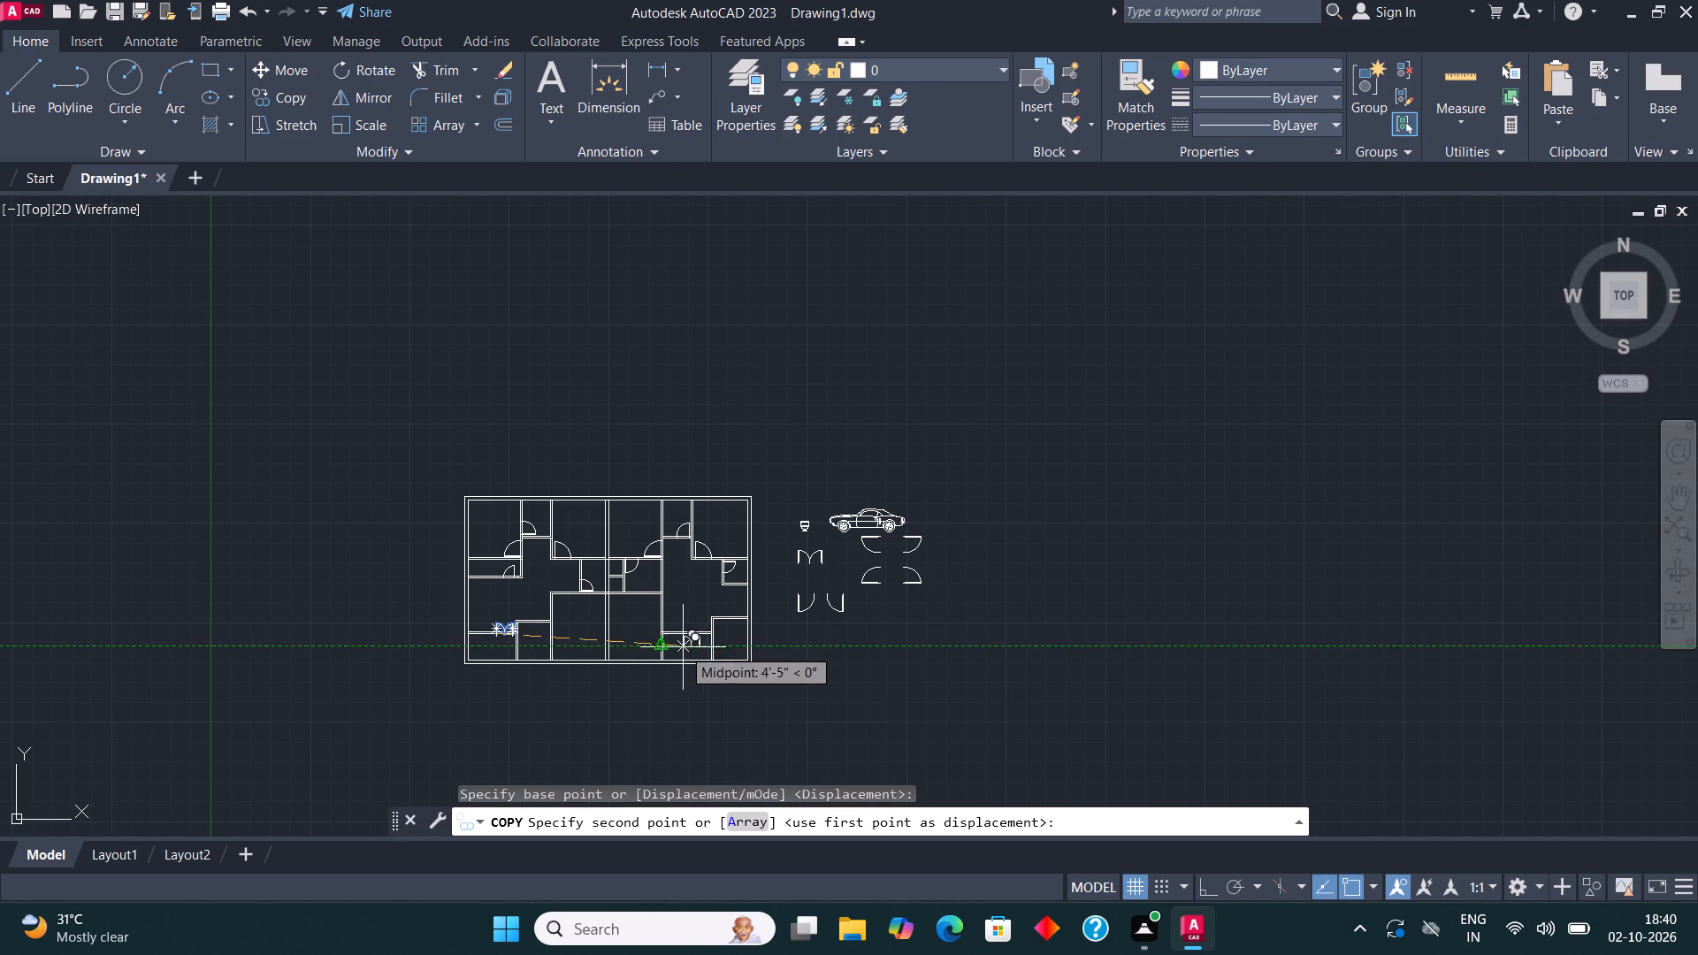
{"action": "scroll", "coordinate": [674, 628], "scroll_direction": "up", "scroll_amount": 4}
{"action": "scroll", "coordinate": [626, 687], "scroll_direction": "up", "scroll_amount": 2}
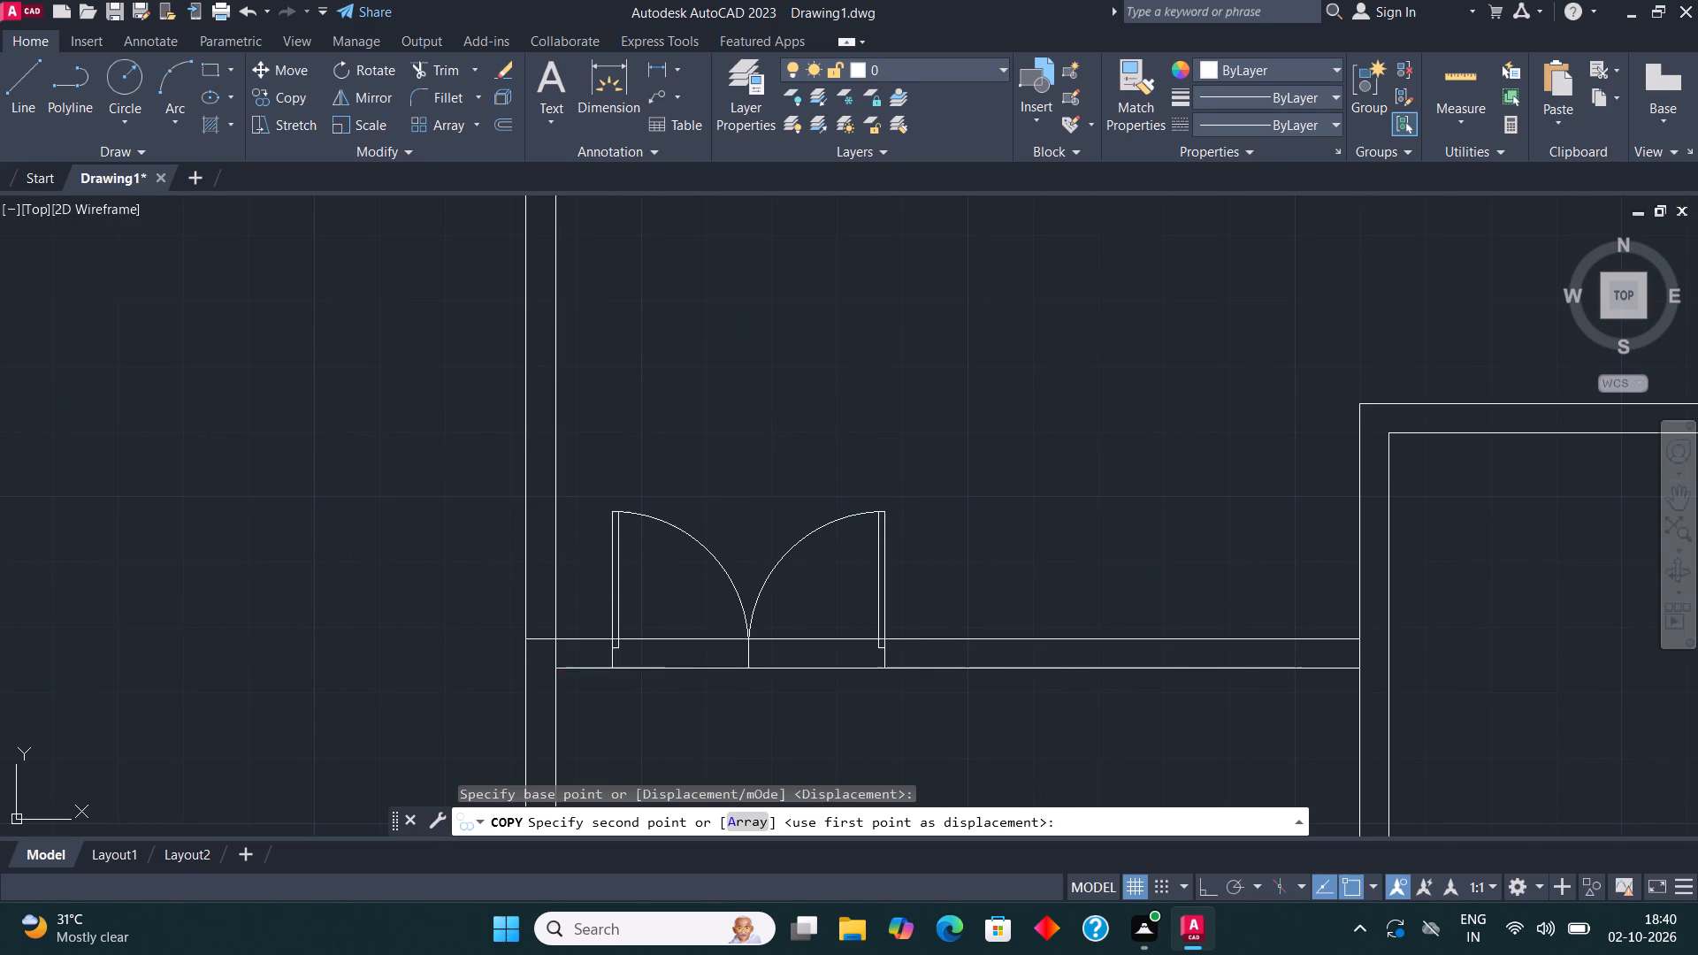
{"action": "left_click", "coordinate": [612, 671]}
{"action": "key", "text": "Escape"}
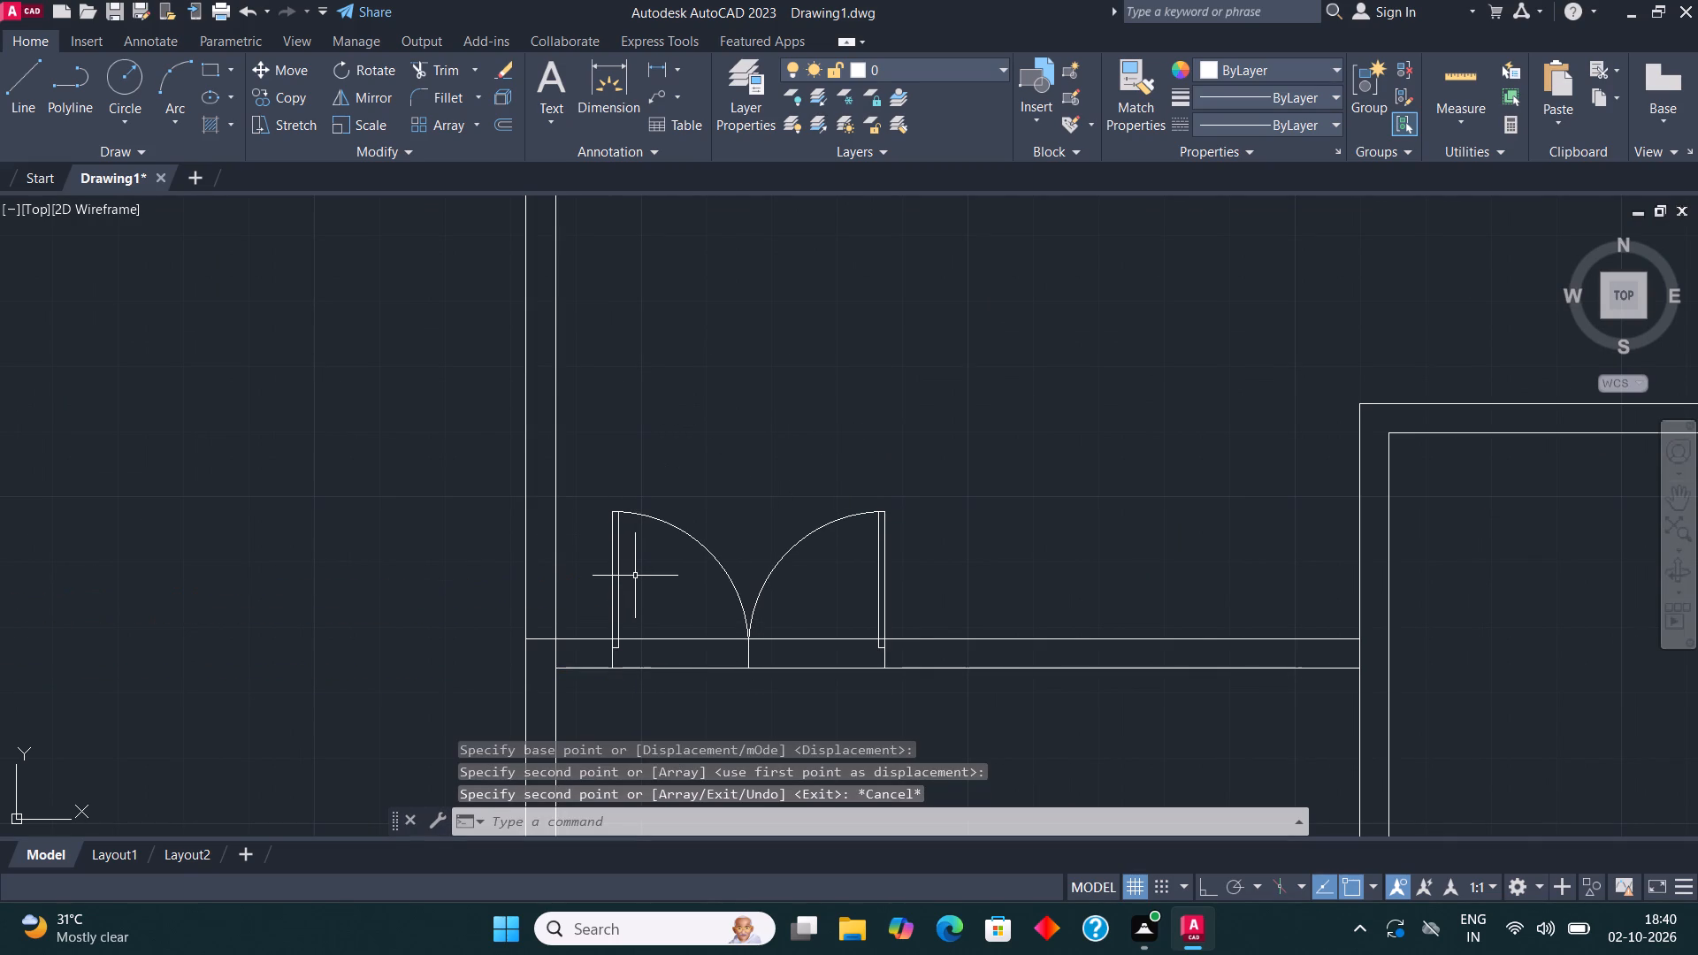
Trim both wall lines across the new double door's opening in the room beside the bottom-right corner room.
{"action": "scroll", "coordinate": [637, 601], "scroll_direction": "down", "scroll_amount": 2}
{"action": "middle_click_drag", "start_coordinate": [647, 547], "coordinate": [861, 539]}
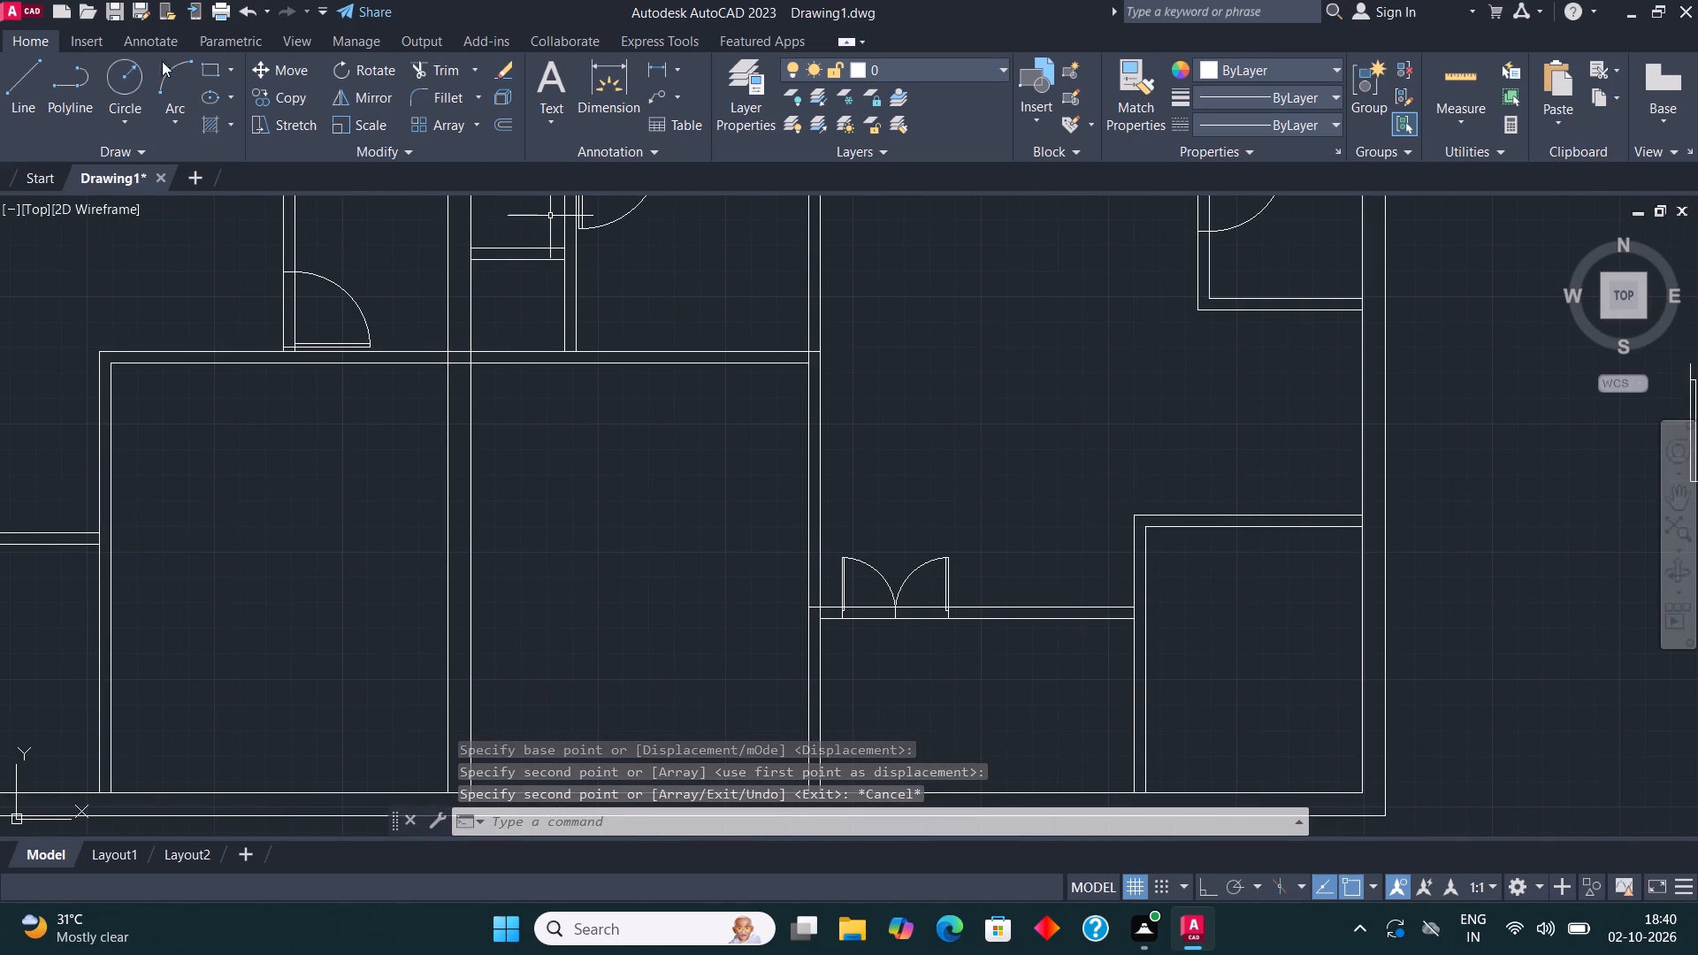
{"action": "left_click", "coordinate": [425, 70]}
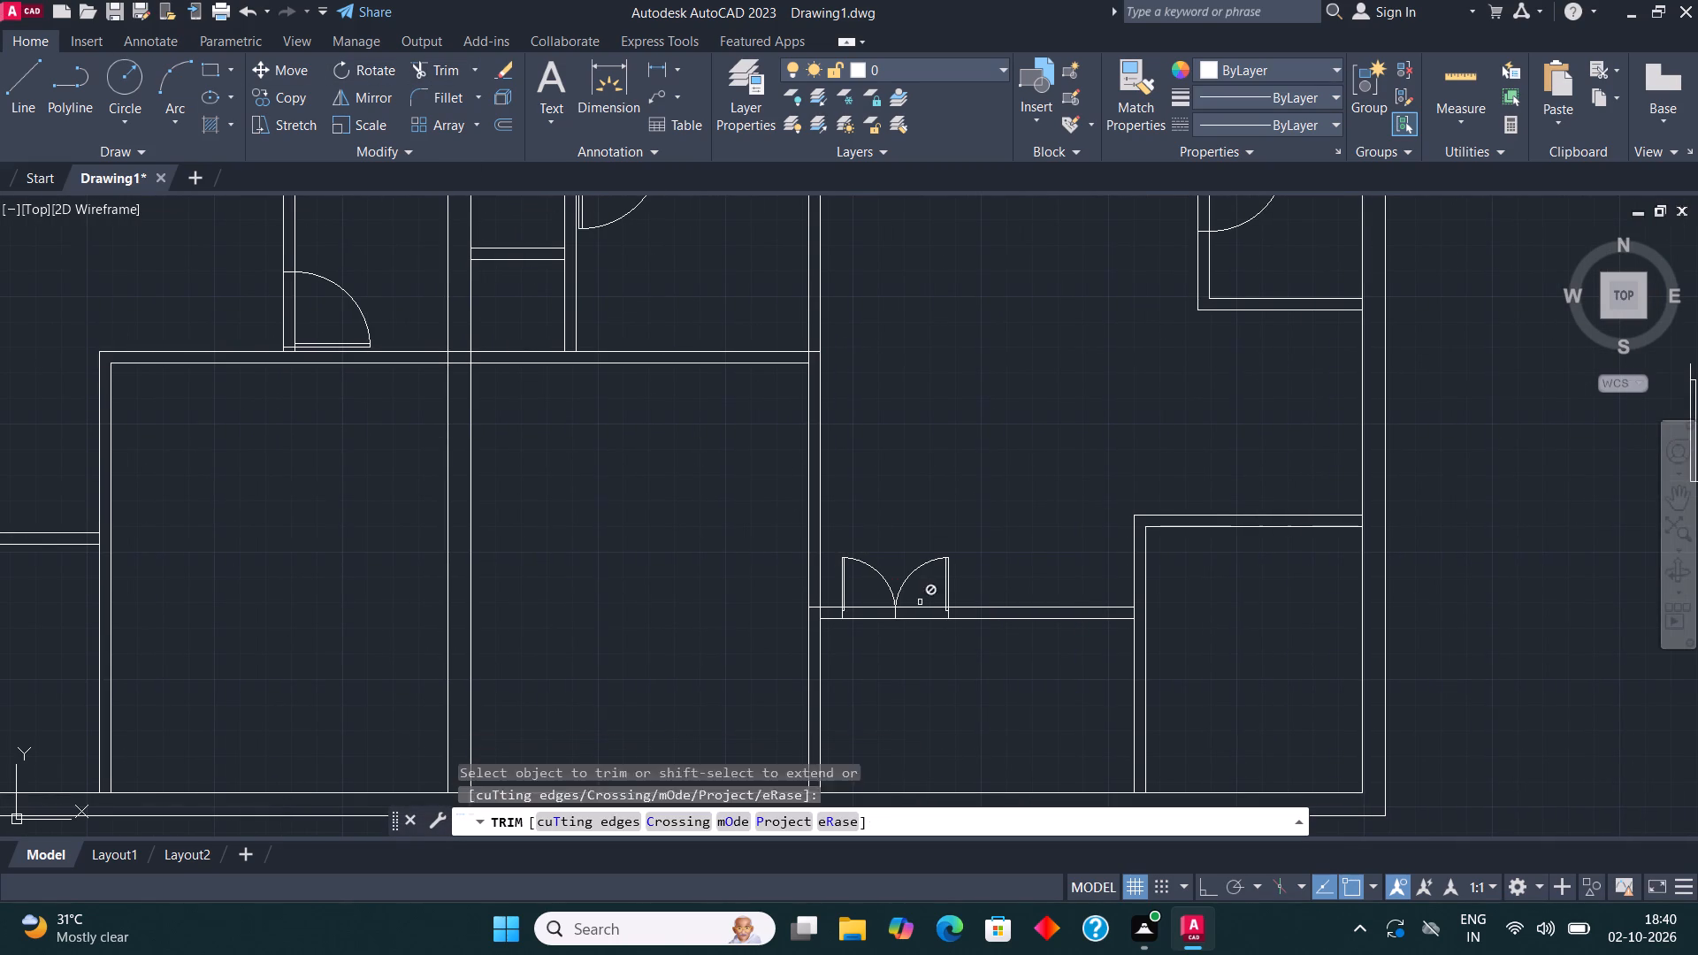
{"action": "left_click", "coordinate": [868, 604]}
{"action": "left_click", "coordinate": [872, 644]}
{"action": "left_click", "coordinate": [938, 590]}
{"action": "left_click", "coordinate": [931, 645]}
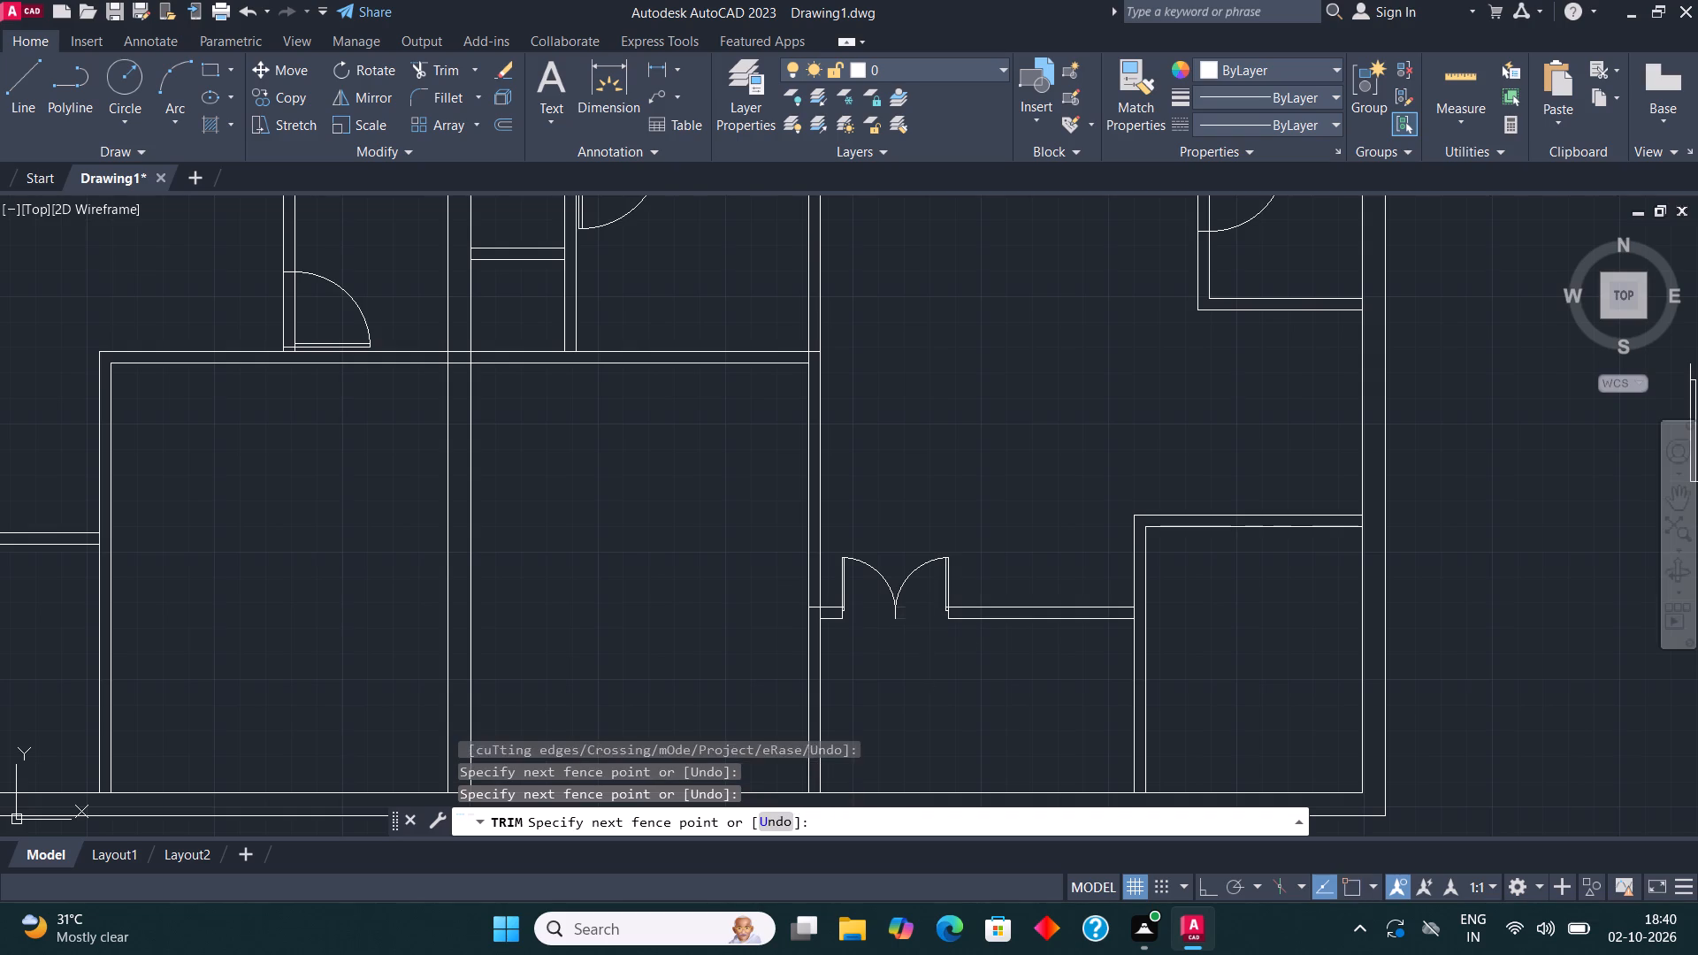
Trim both wall lines across the double door opening in the bottom-left corner room's top wall.
{"action": "scroll", "coordinate": [1047, 568], "scroll_direction": "down", "scroll_amount": 4}
{"action": "scroll", "coordinate": [863, 577], "scroll_direction": "up", "scroll_amount": 4}
{"action": "left_click", "coordinate": [819, 567]}
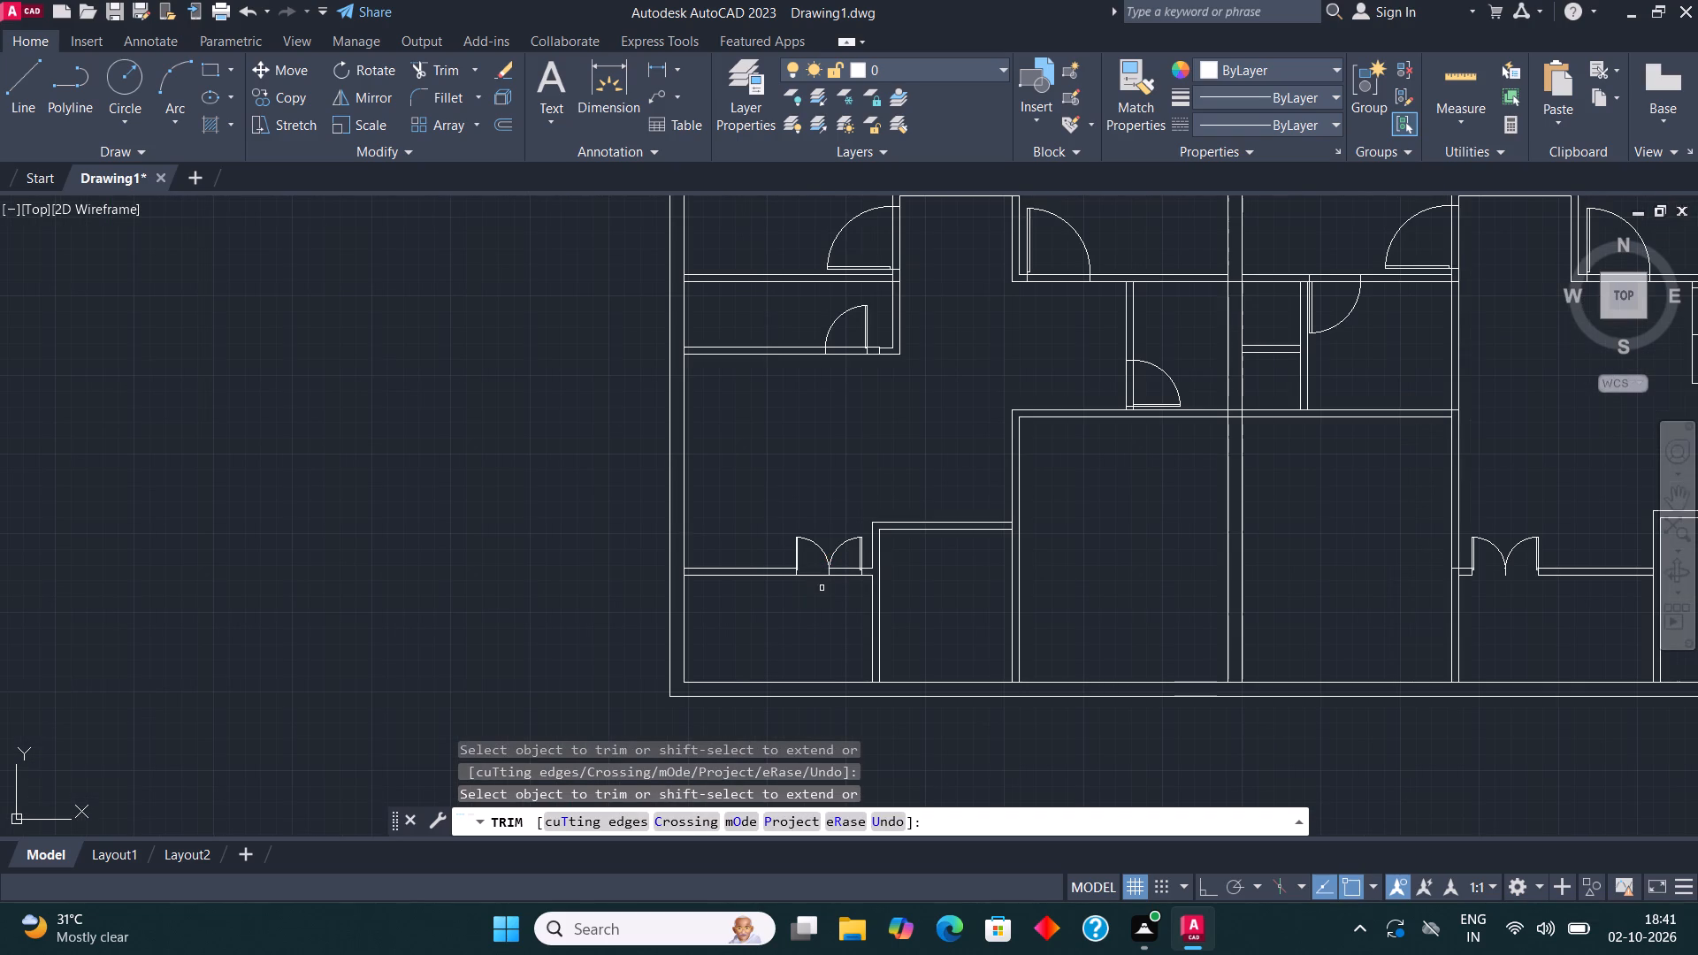
{"action": "left_click", "coordinate": [819, 576]}
{"action": "left_click_drag", "start_coordinate": [847, 558], "coordinate": [848, 584]}
{"action": "left_click", "coordinate": [846, 616]}
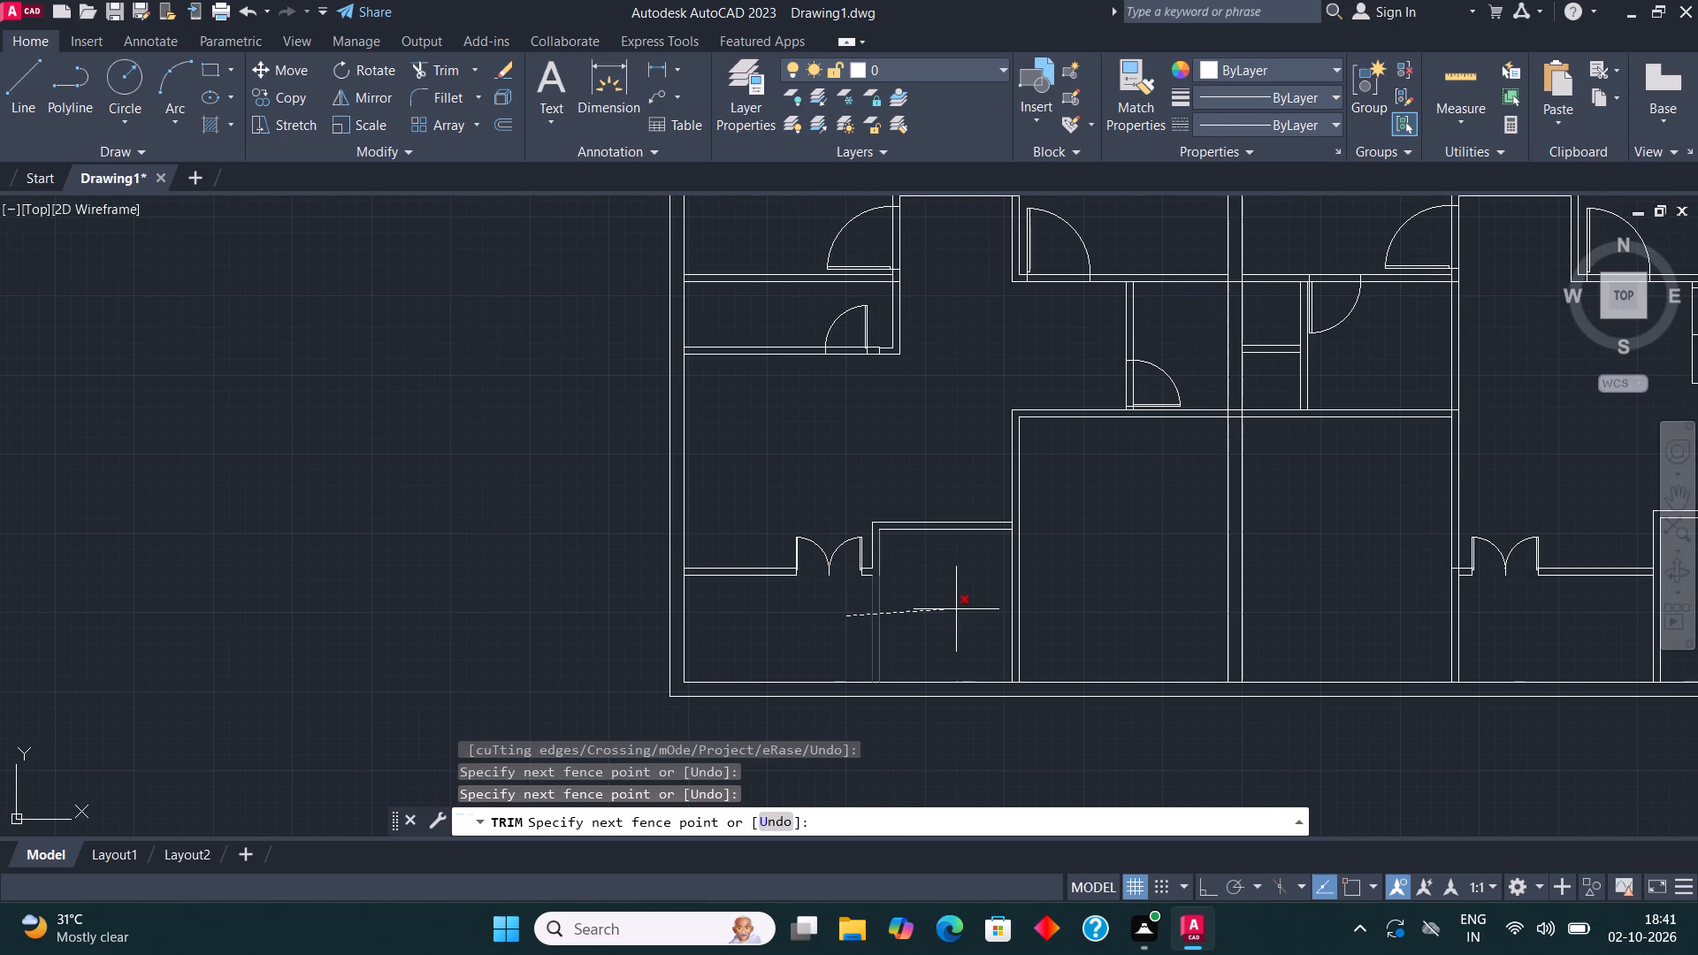
{"action": "middle_click_drag", "start_coordinate": [951, 609], "coordinate": [894, 616]}
{"action": "left_click", "coordinate": [735, 634]}
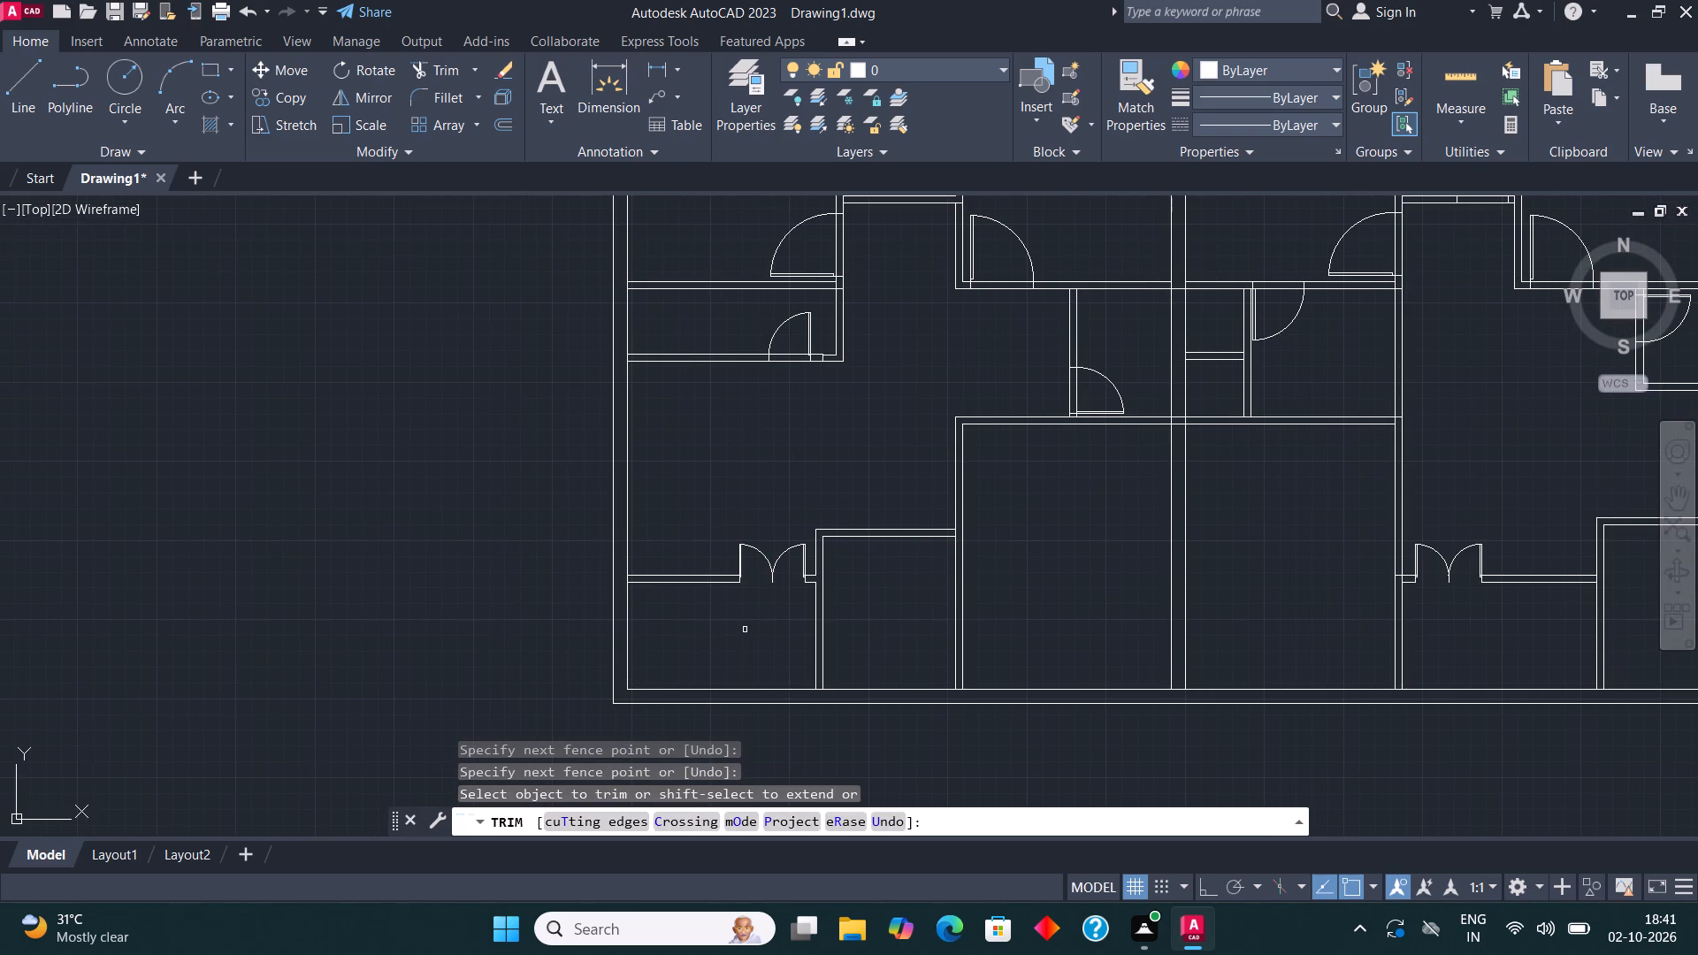
{"action": "key", "text": "Escape"}
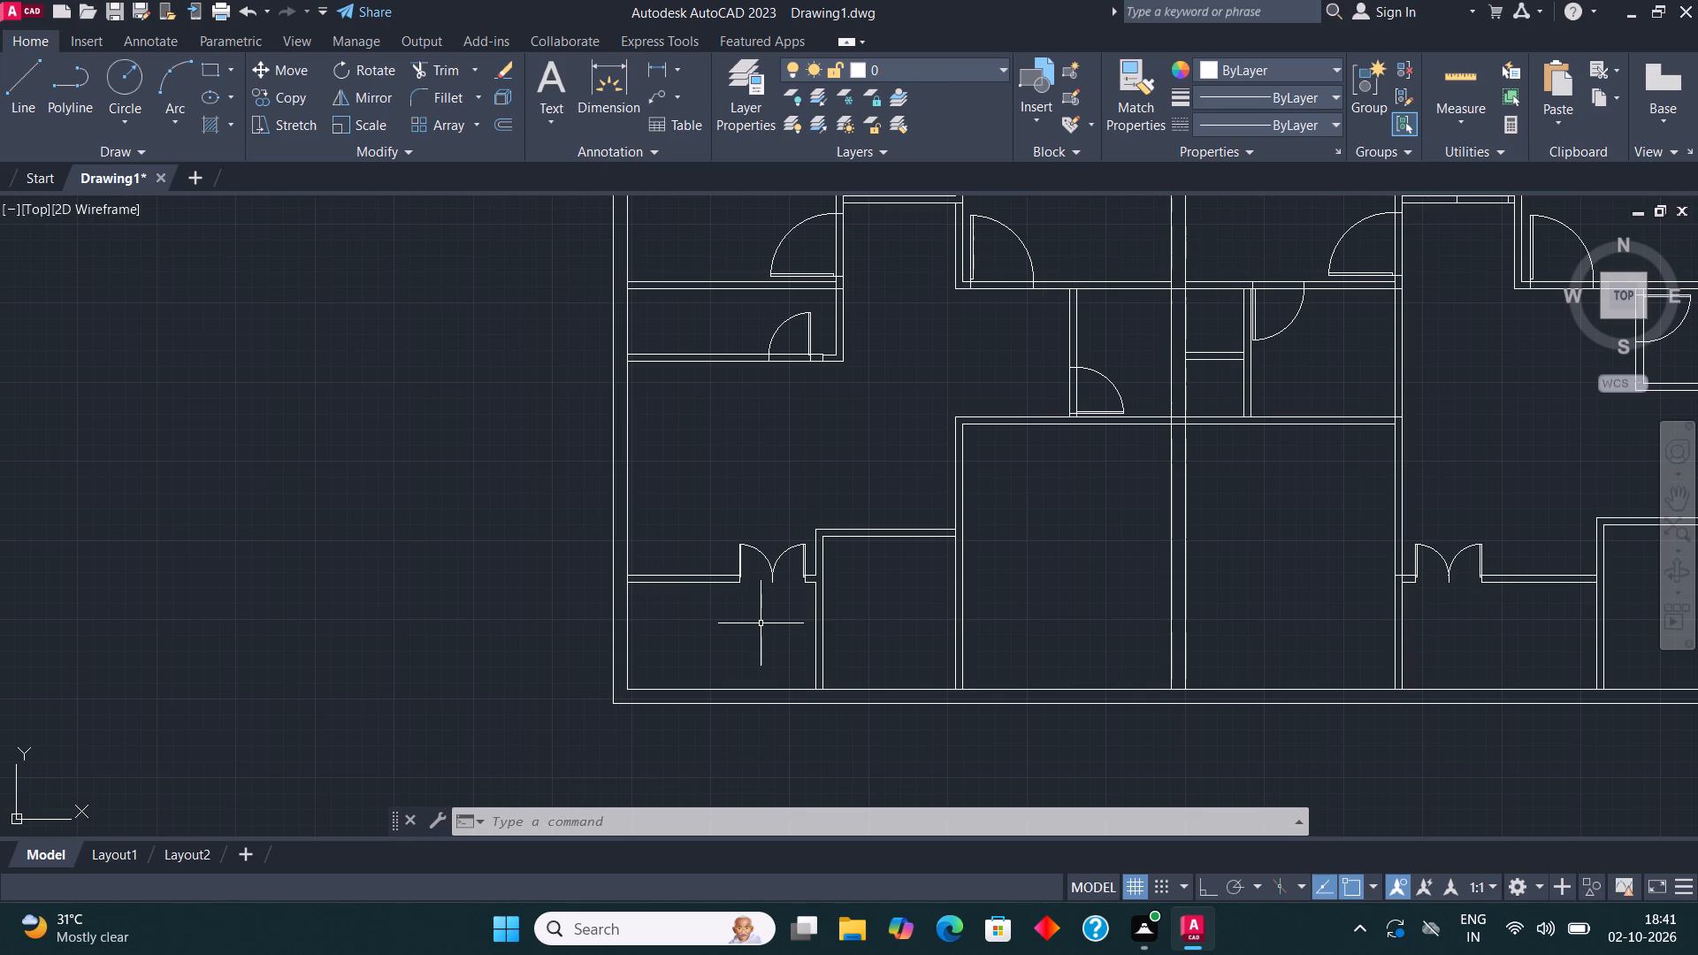
Trim the wall lines across the door openings of the top-left room, the small room beside it and the next top room.
{"action": "scroll", "coordinate": [760, 623], "scroll_direction": "down", "scroll_amount": 2}
{"action": "middle_click_drag", "start_coordinate": [1105, 595], "coordinate": [1039, 647]}
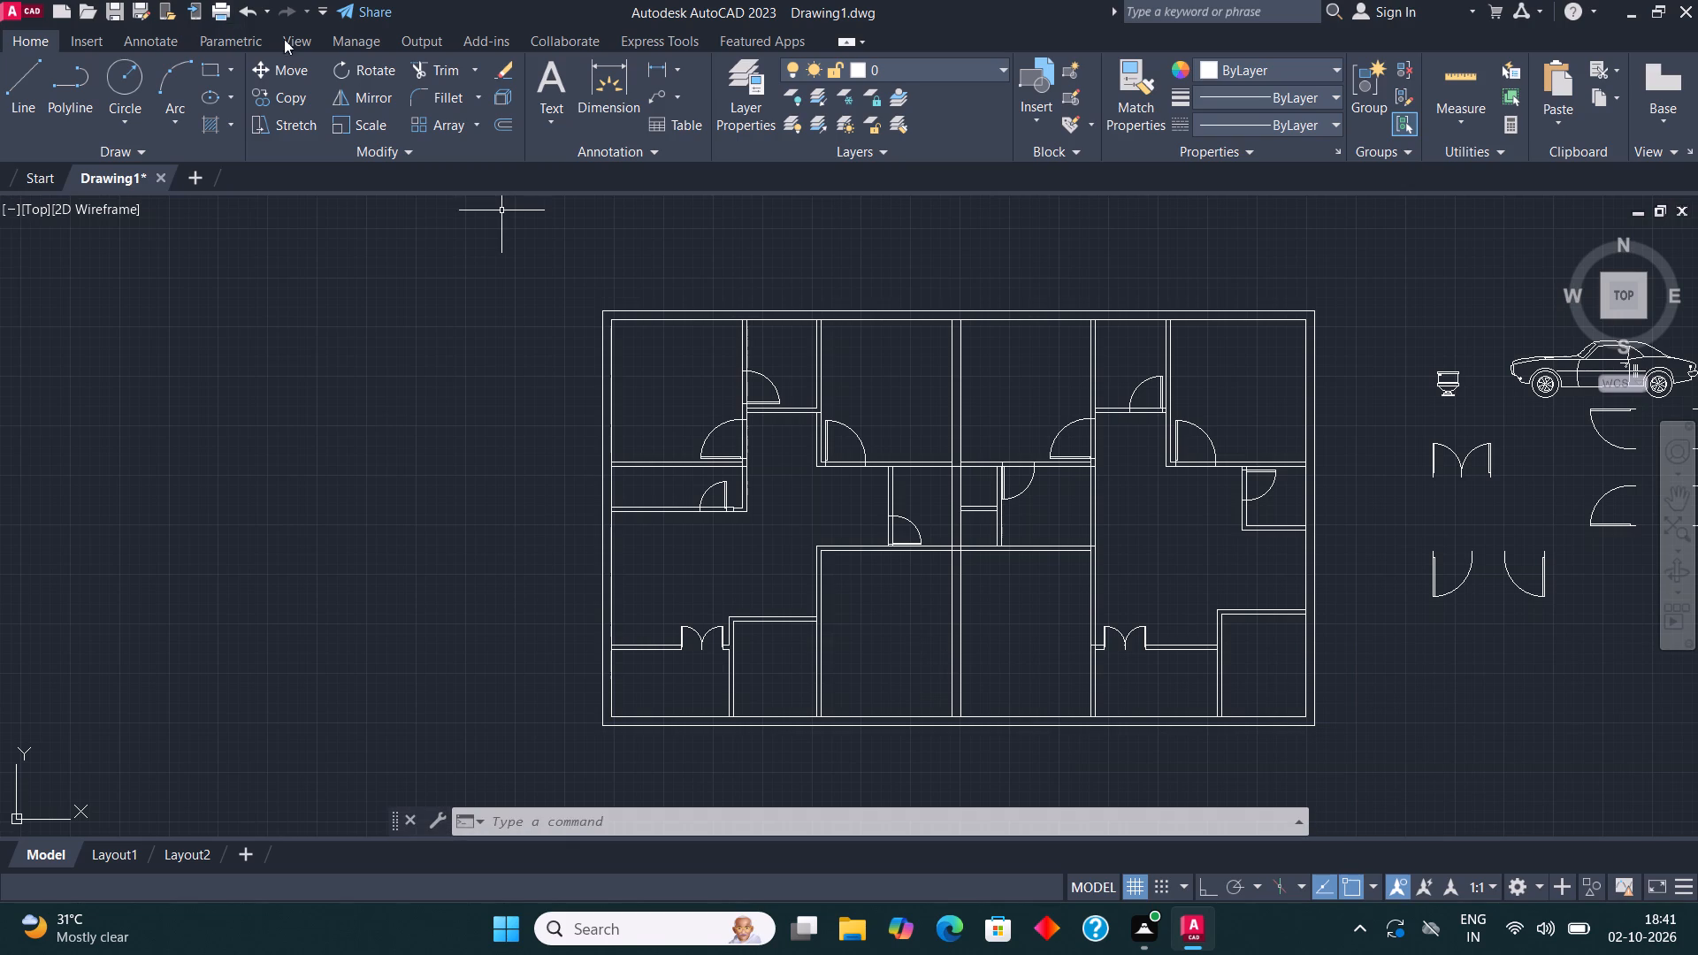
{"action": "left_click", "coordinate": [438, 73]}
{"action": "scroll", "coordinate": [728, 355], "scroll_direction": "up", "scroll_amount": 2}
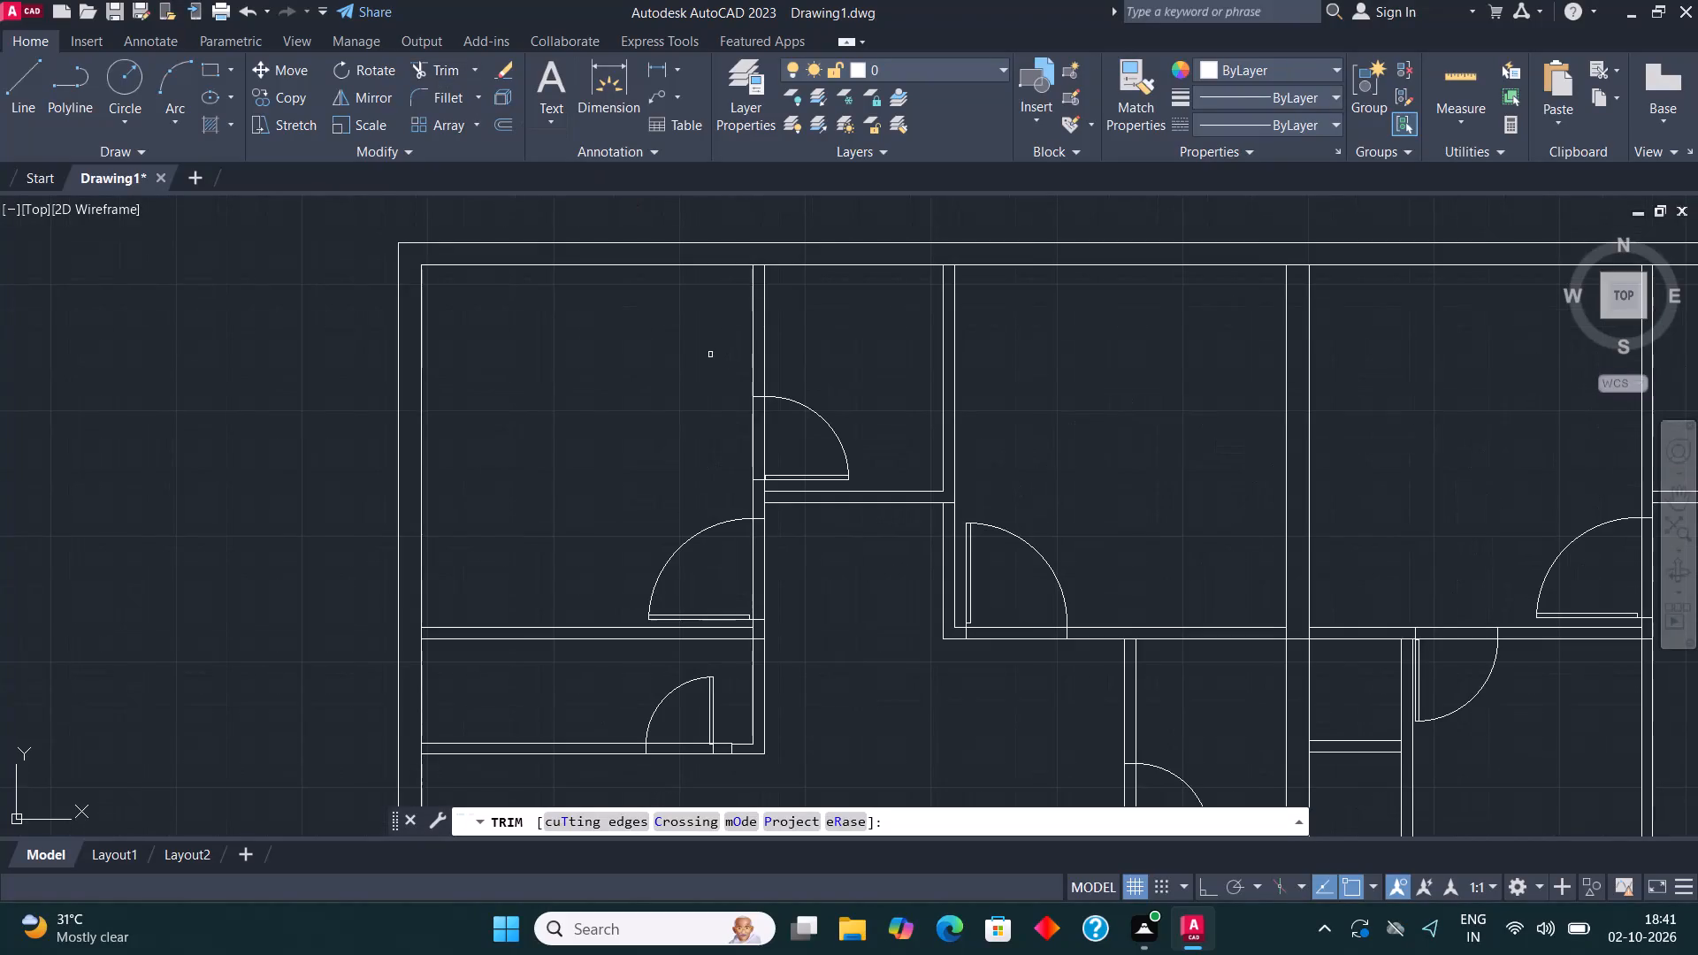
{"action": "left_click_drag", "start_coordinate": [782, 428], "coordinate": [770, 429]}
{"action": "left_click", "coordinate": [689, 422]}
{"action": "left_click", "coordinate": [739, 580]}
{"action": "left_click", "coordinate": [822, 580]}
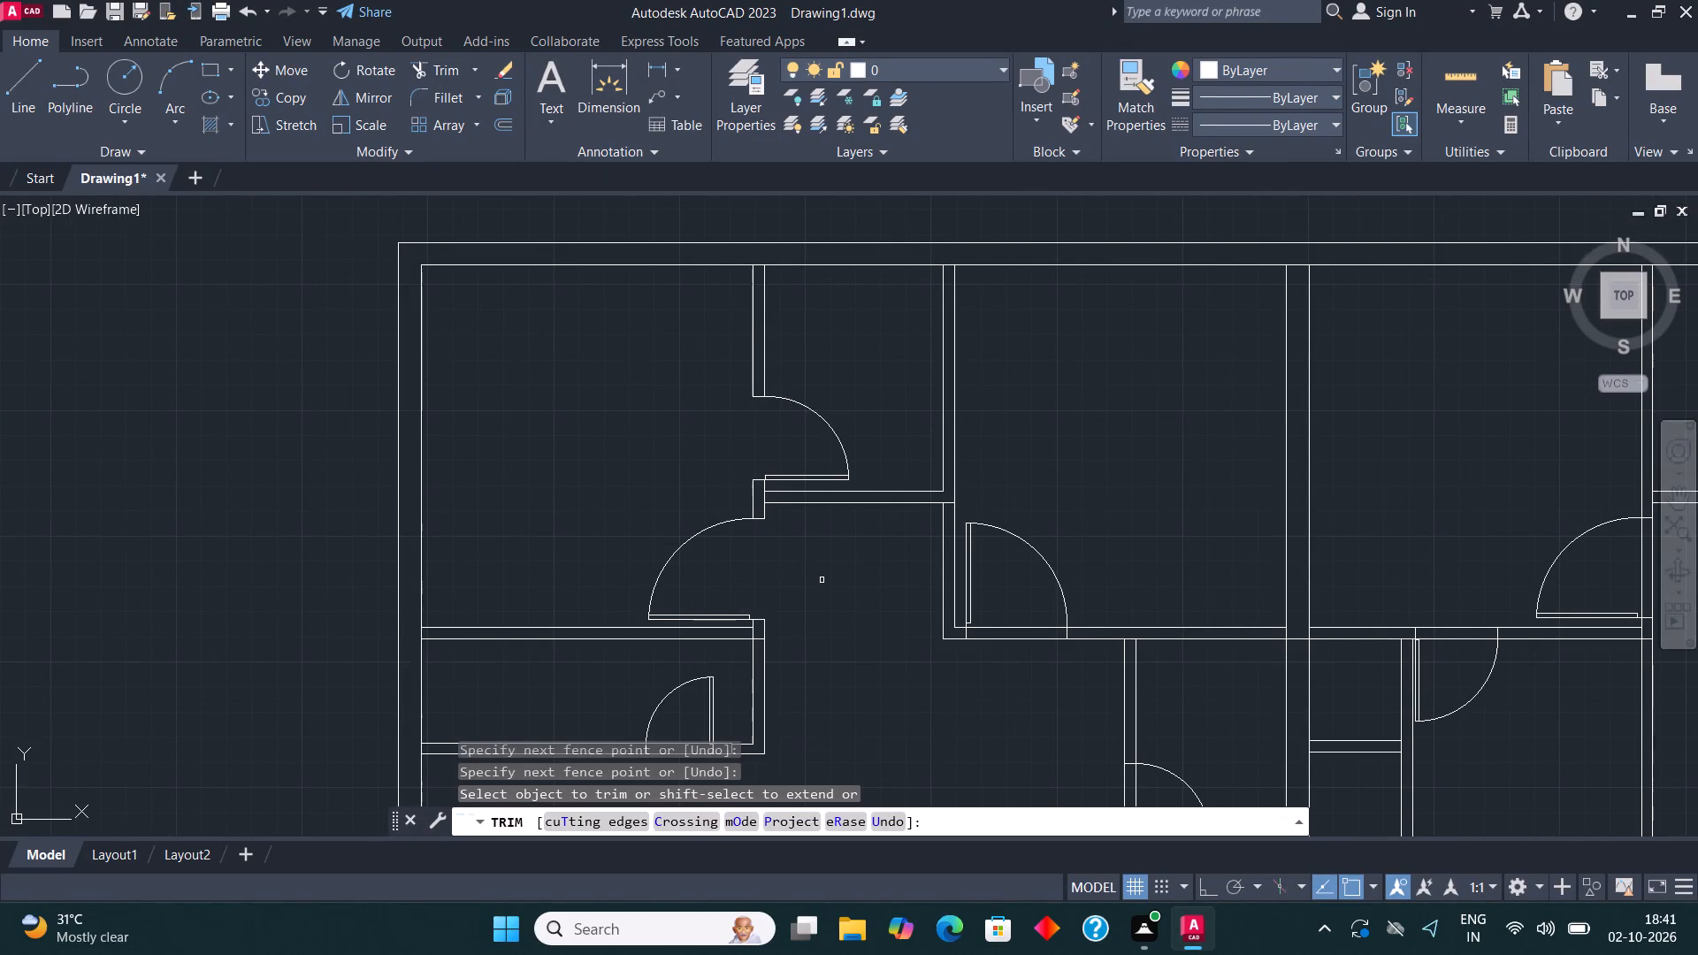
{"action": "left_click_drag", "start_coordinate": [1021, 596], "coordinate": [1021, 607]}
{"action": "left_click", "coordinate": [1023, 787]}
Trim the wall lines across the doors of the narrow room below the top-left room and the small room left of the central wall.
{"action": "scroll", "coordinate": [988, 602], "scroll_direction": "down", "scroll_amount": 2}
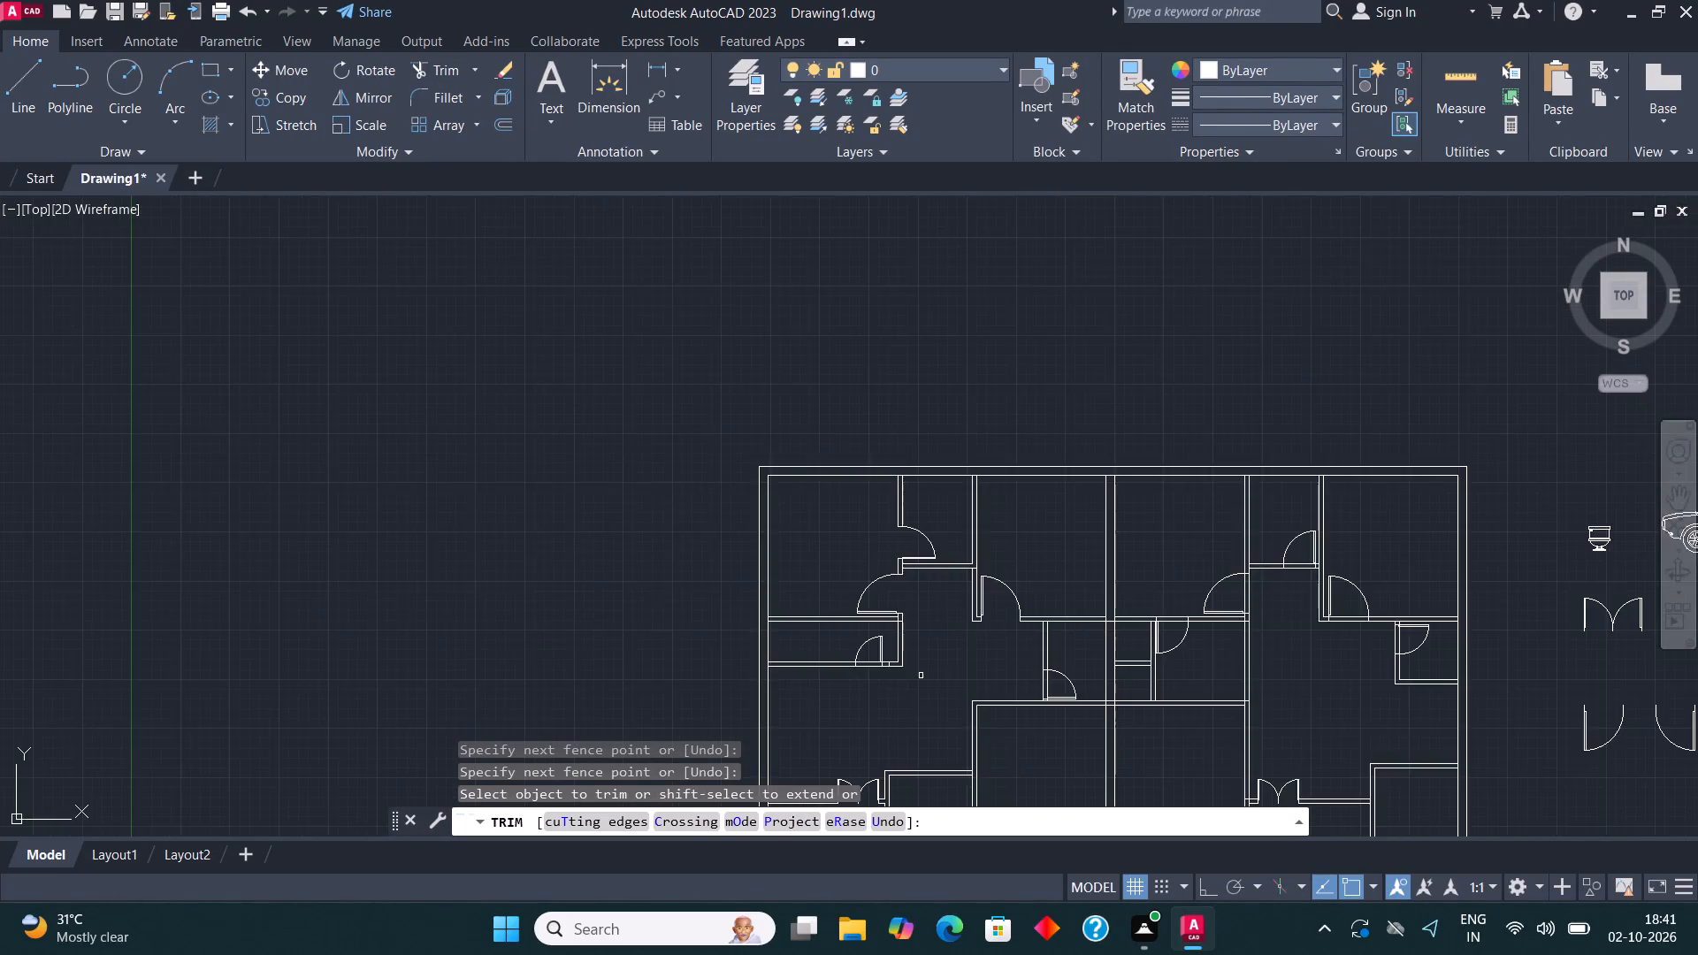
{"action": "scroll", "coordinate": [914, 674], "scroll_direction": "up", "scroll_amount": 2}
{"action": "left_click", "coordinate": [792, 624]}
{"action": "left_click", "coordinate": [799, 691]}
{"action": "scroll", "coordinate": [889, 645], "scroll_direction": "up", "scroll_amount": 2}
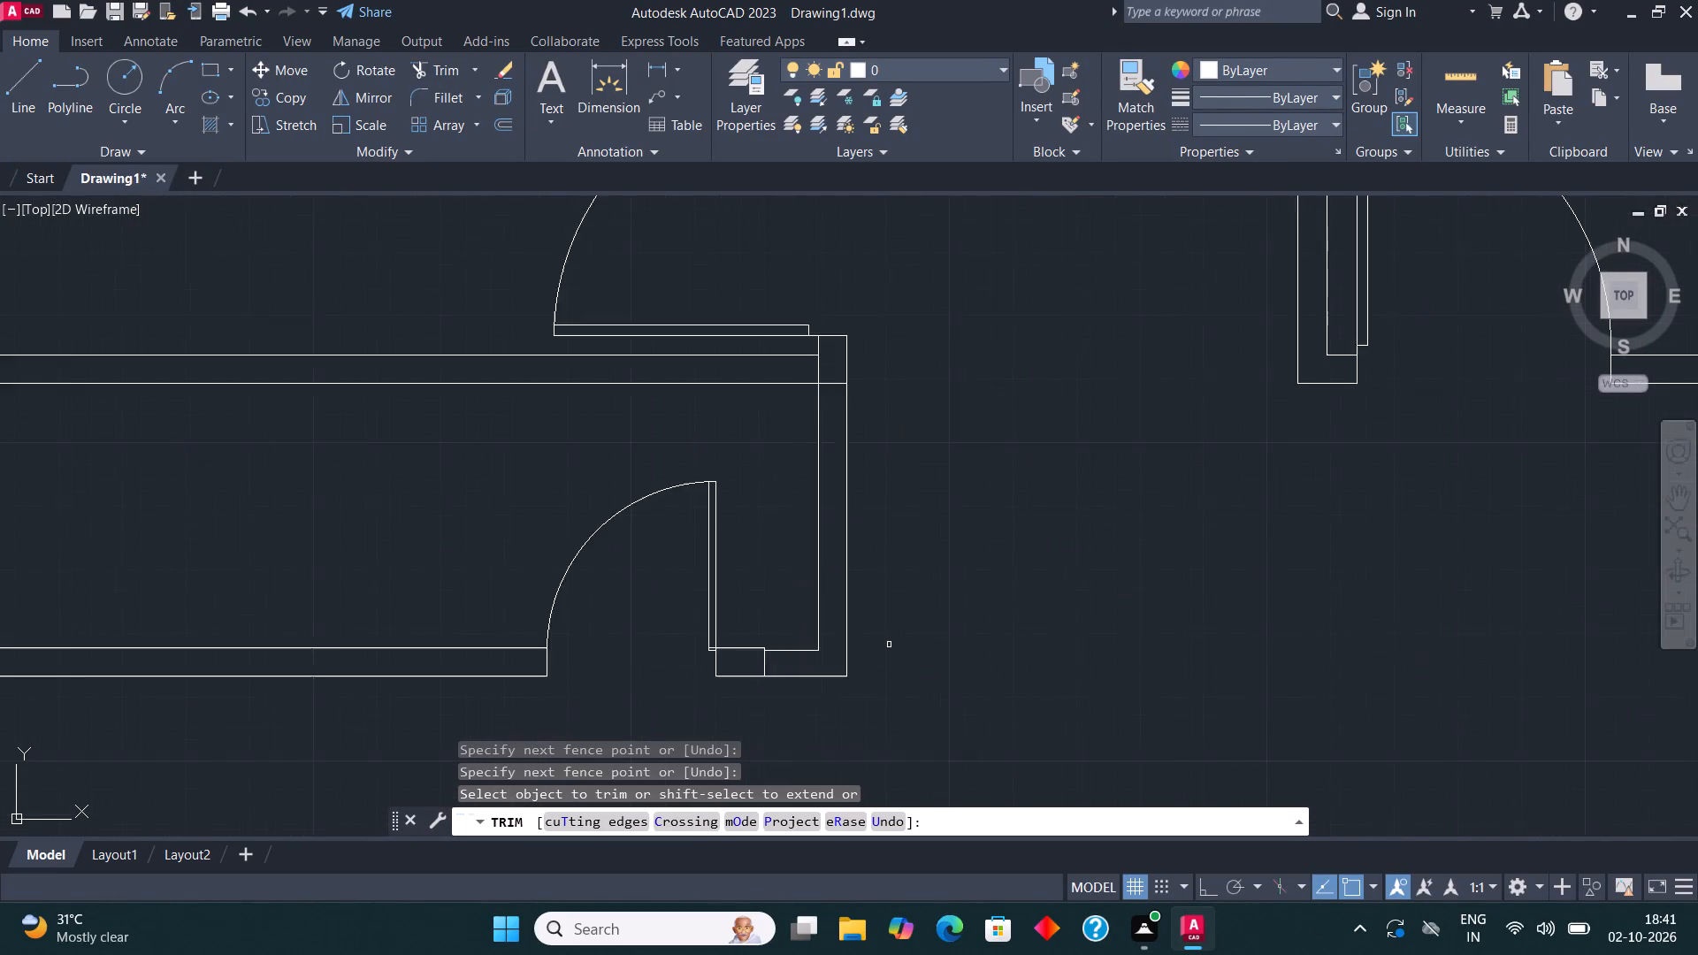
{"action": "scroll", "coordinate": [889, 645], "scroll_direction": "up", "scroll_amount": 1}
{"action": "scroll", "coordinate": [679, 531], "scroll_direction": "down", "scroll_amount": 3}
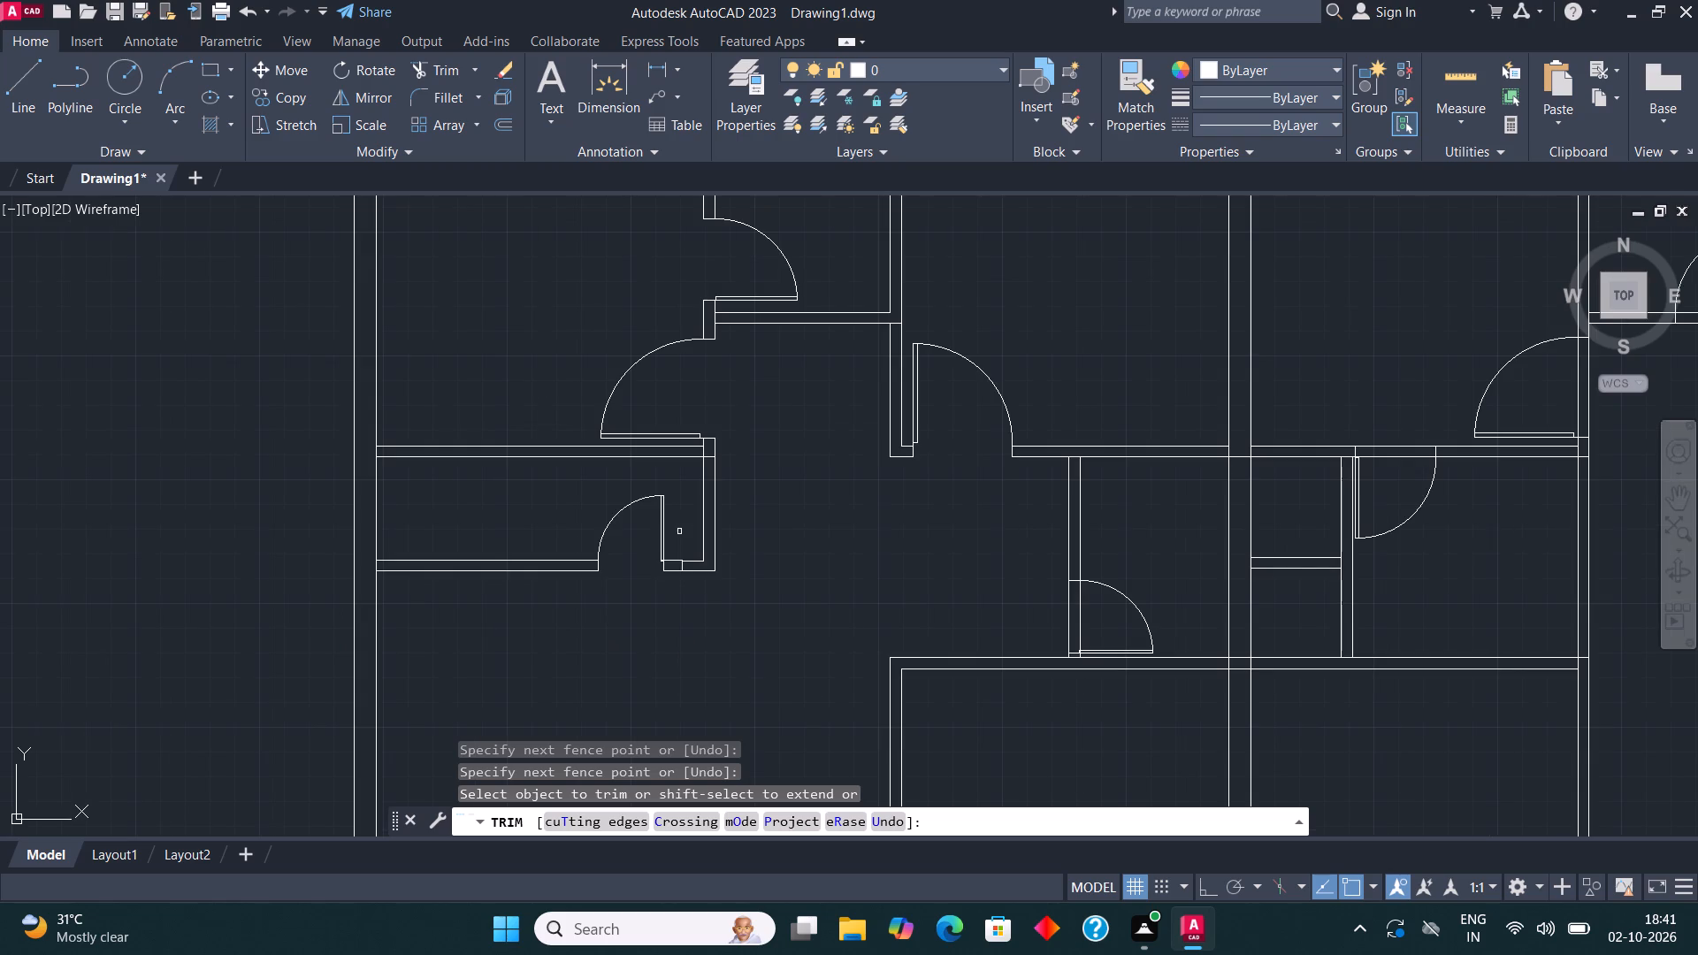
{"action": "left_click", "coordinate": [1106, 619]}
{"action": "left_click", "coordinate": [1028, 617]}
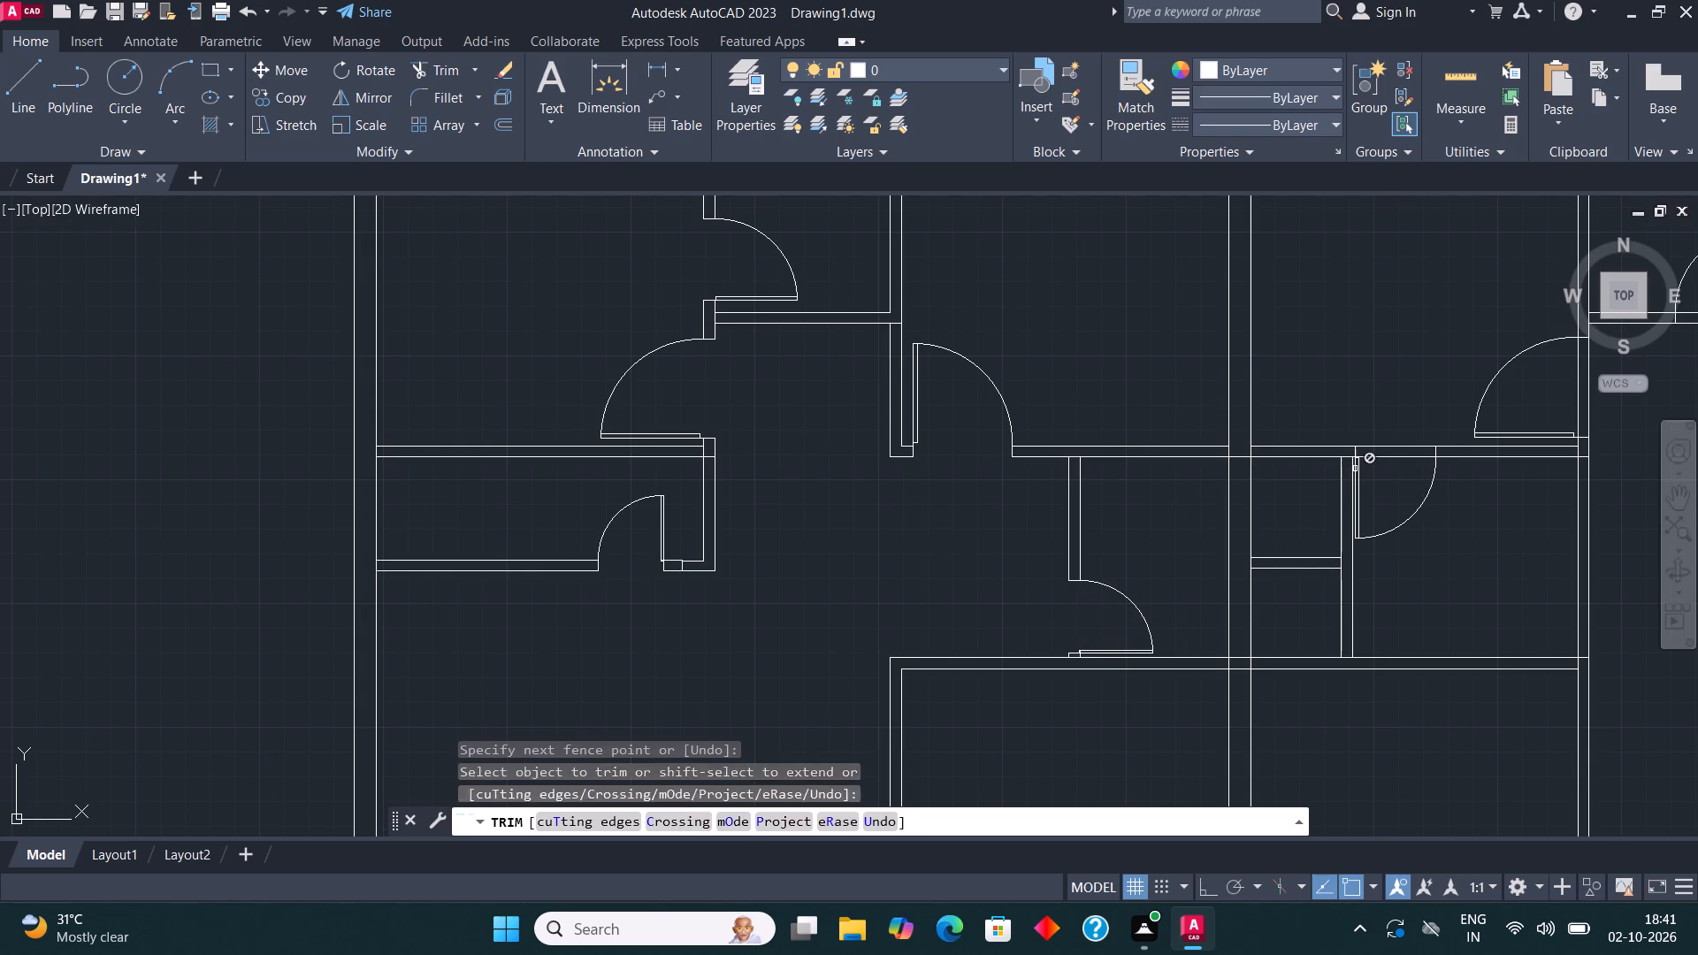
Trim the wall lines across the three door openings between the central wall and the small top room in the plan's right half.
{"action": "left_click", "coordinate": [1384, 484]}
{"action": "left_click", "coordinate": [1377, 379]}
{"action": "scroll", "coordinate": [578, 610], "scroll_direction": "down", "scroll_amount": 2}
{"action": "scroll", "coordinate": [981, 537], "scroll_direction": "up", "scroll_amount": 3}
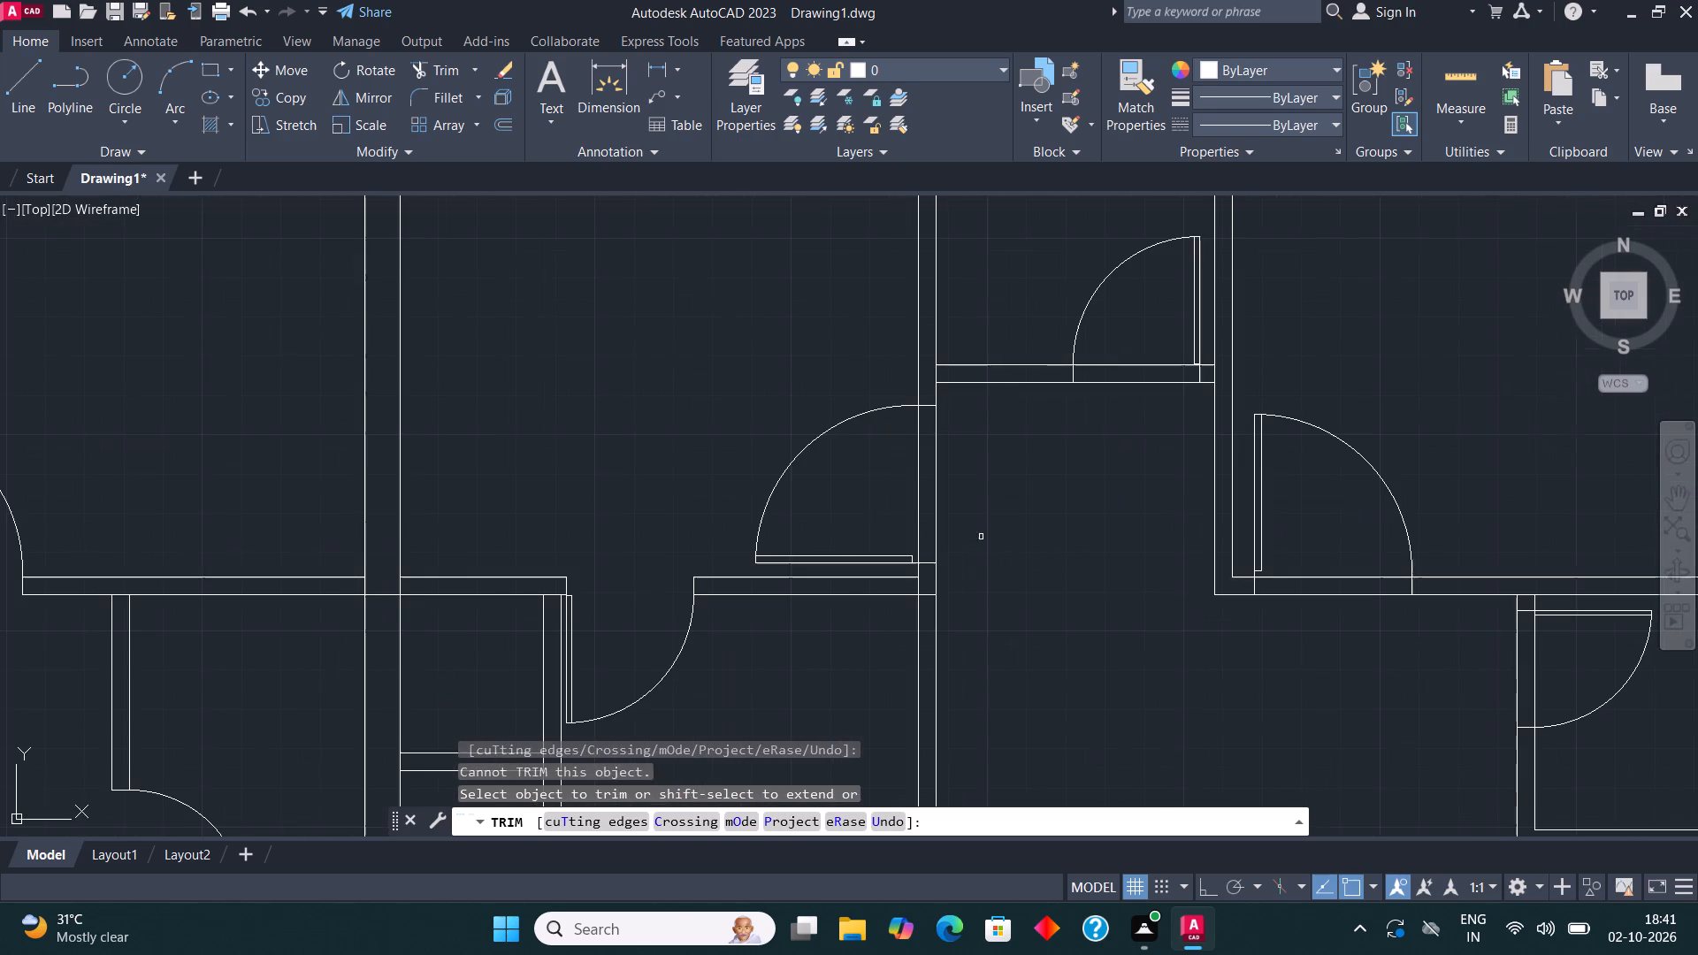
{"action": "left_click", "coordinate": [870, 505]}
{"action": "left_click", "coordinate": [1006, 482]}
{"action": "left_click", "coordinate": [1175, 321]}
{"action": "left_click", "coordinate": [1166, 460]}
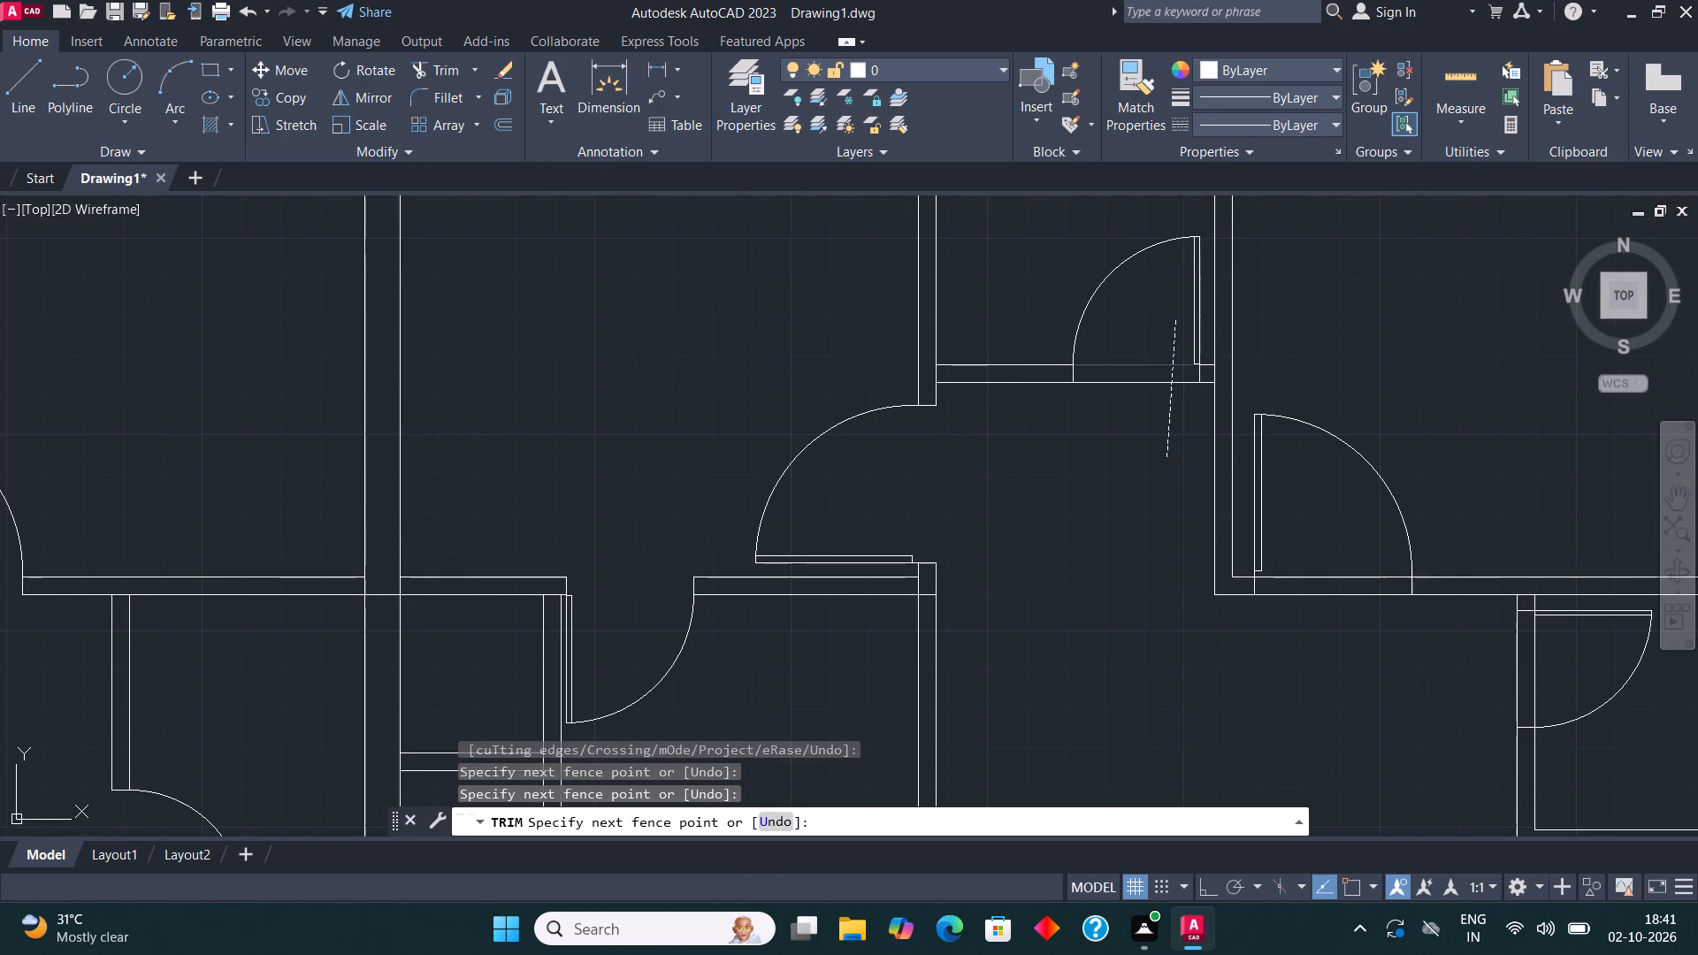
Trim the wall lines across the top-right room's door opening and the door of the small room below it.
{"action": "left_click", "coordinate": [1301, 535]}
{"action": "left_click", "coordinate": [1332, 650]}
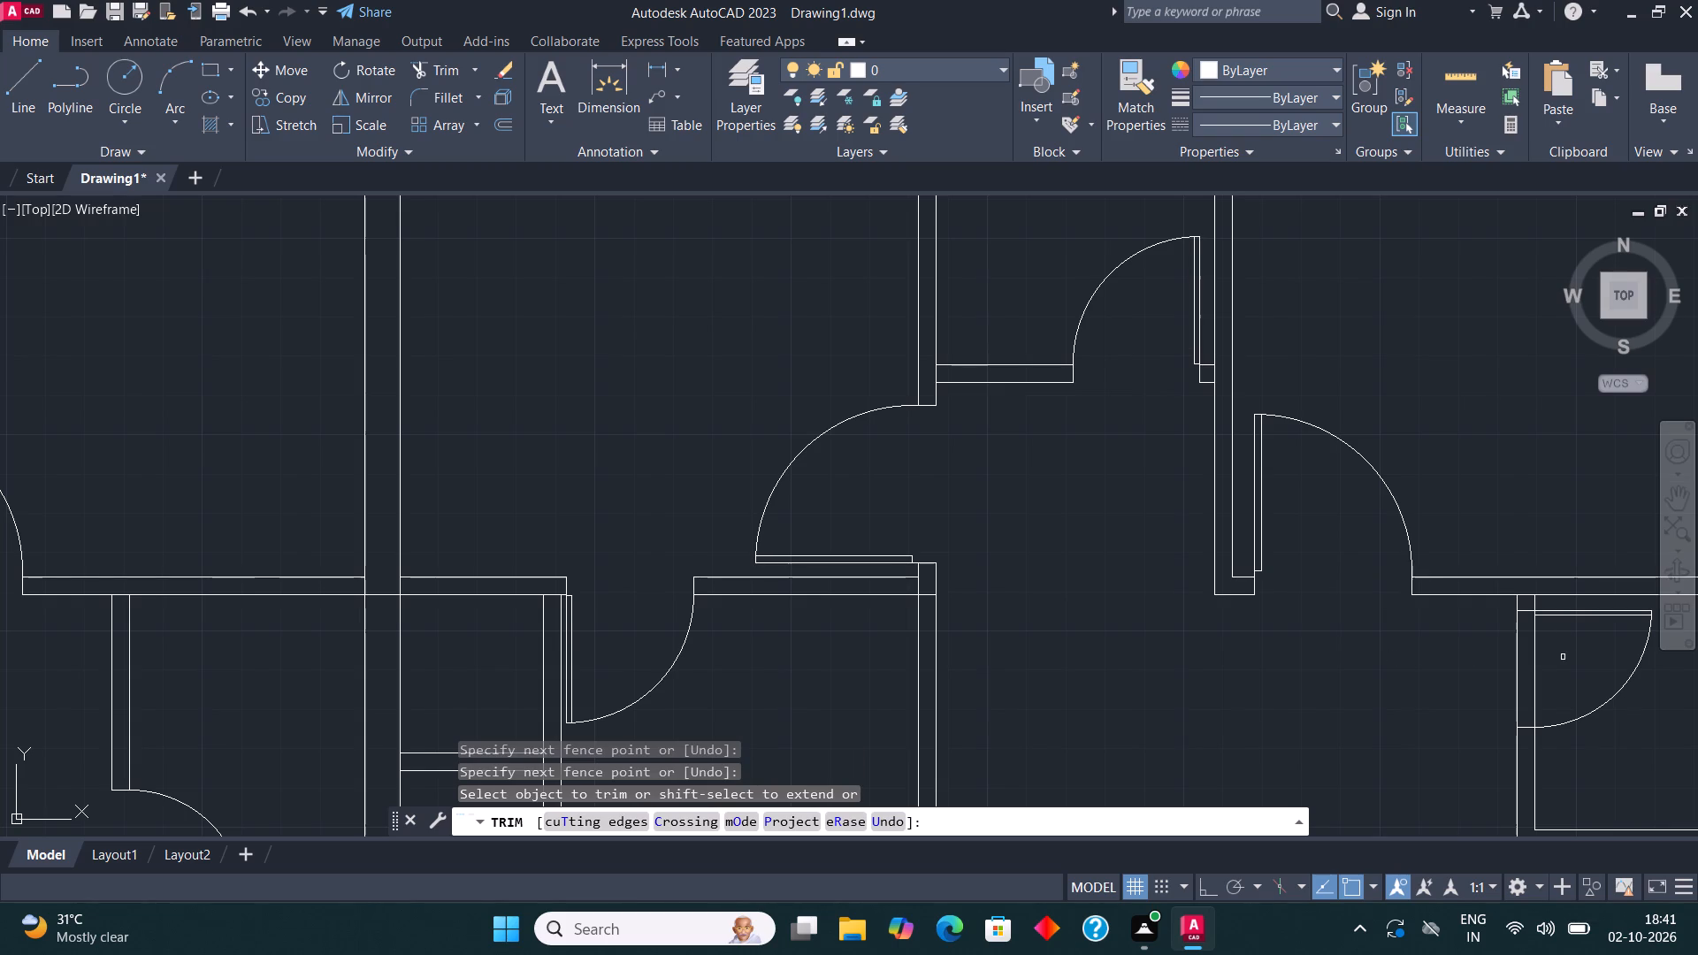
{"action": "left_click", "coordinate": [1563, 657]}
{"action": "left_click", "coordinate": [1435, 682]}
{"action": "scroll", "coordinate": [923, 260], "scroll_direction": "down", "scroll_amount": 3}
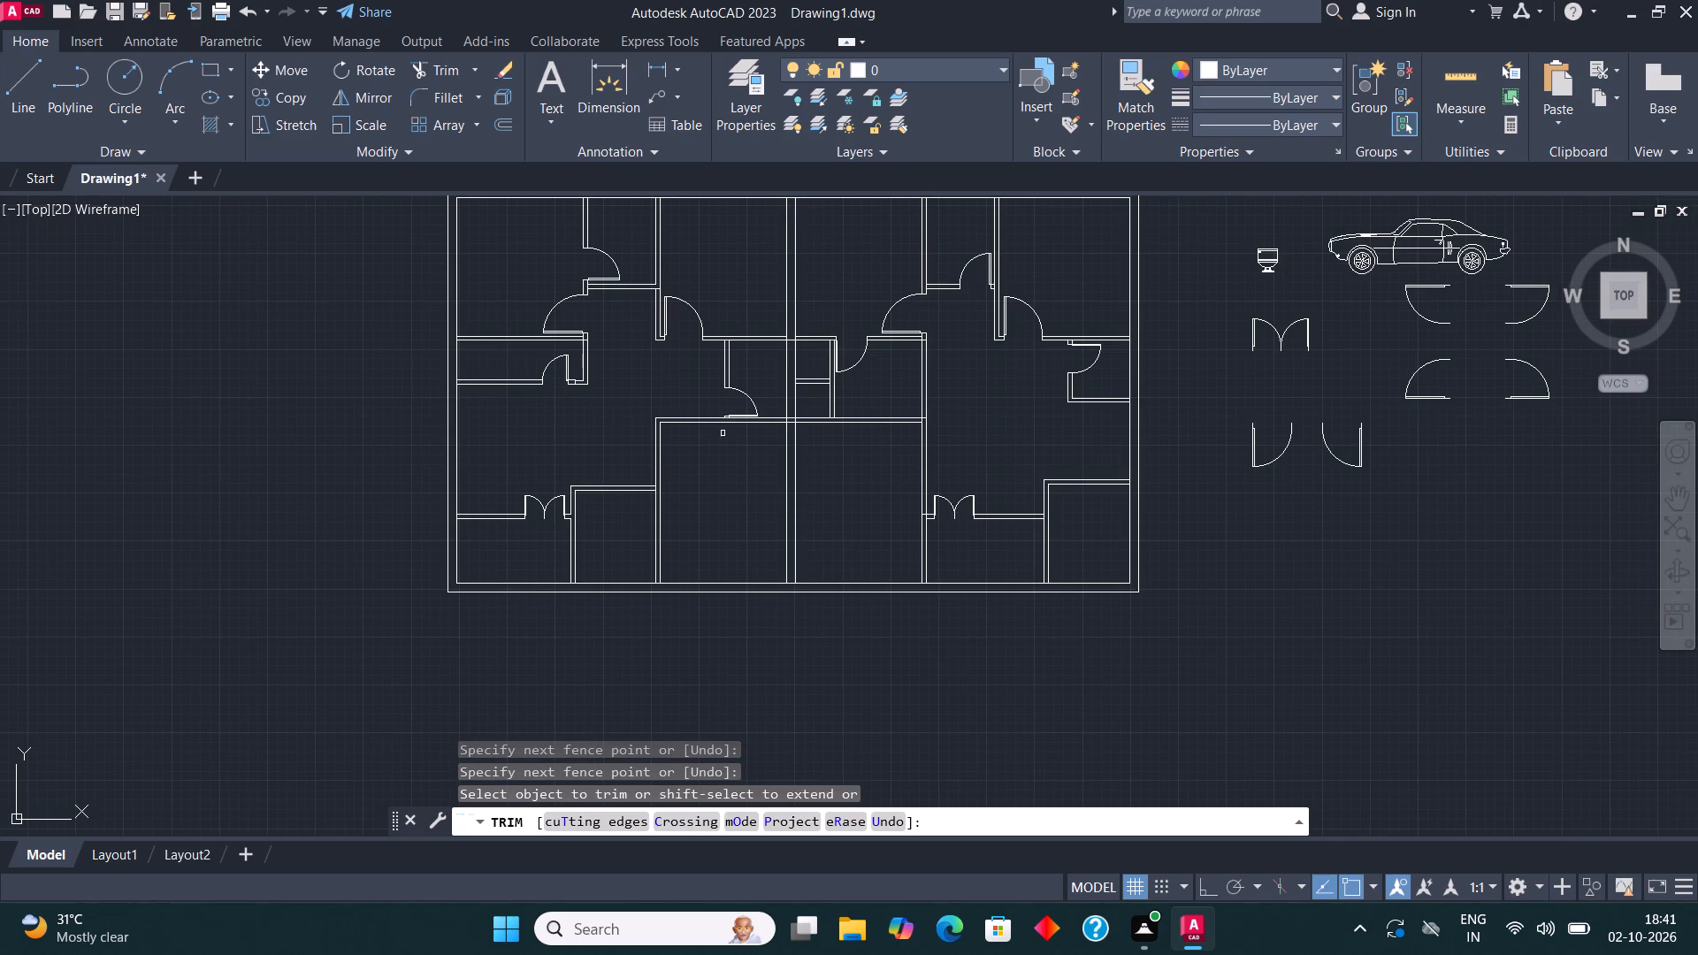
{"action": "middle_click_drag", "start_coordinate": [743, 447], "coordinate": [801, 521]}
{"action": "key", "text": "Escape"}
Move the short horizontal line beside the narrow left room's door down onto the wall's inner line.
{"action": "middle_click_drag", "start_coordinate": [679, 492], "coordinate": [799, 508]}
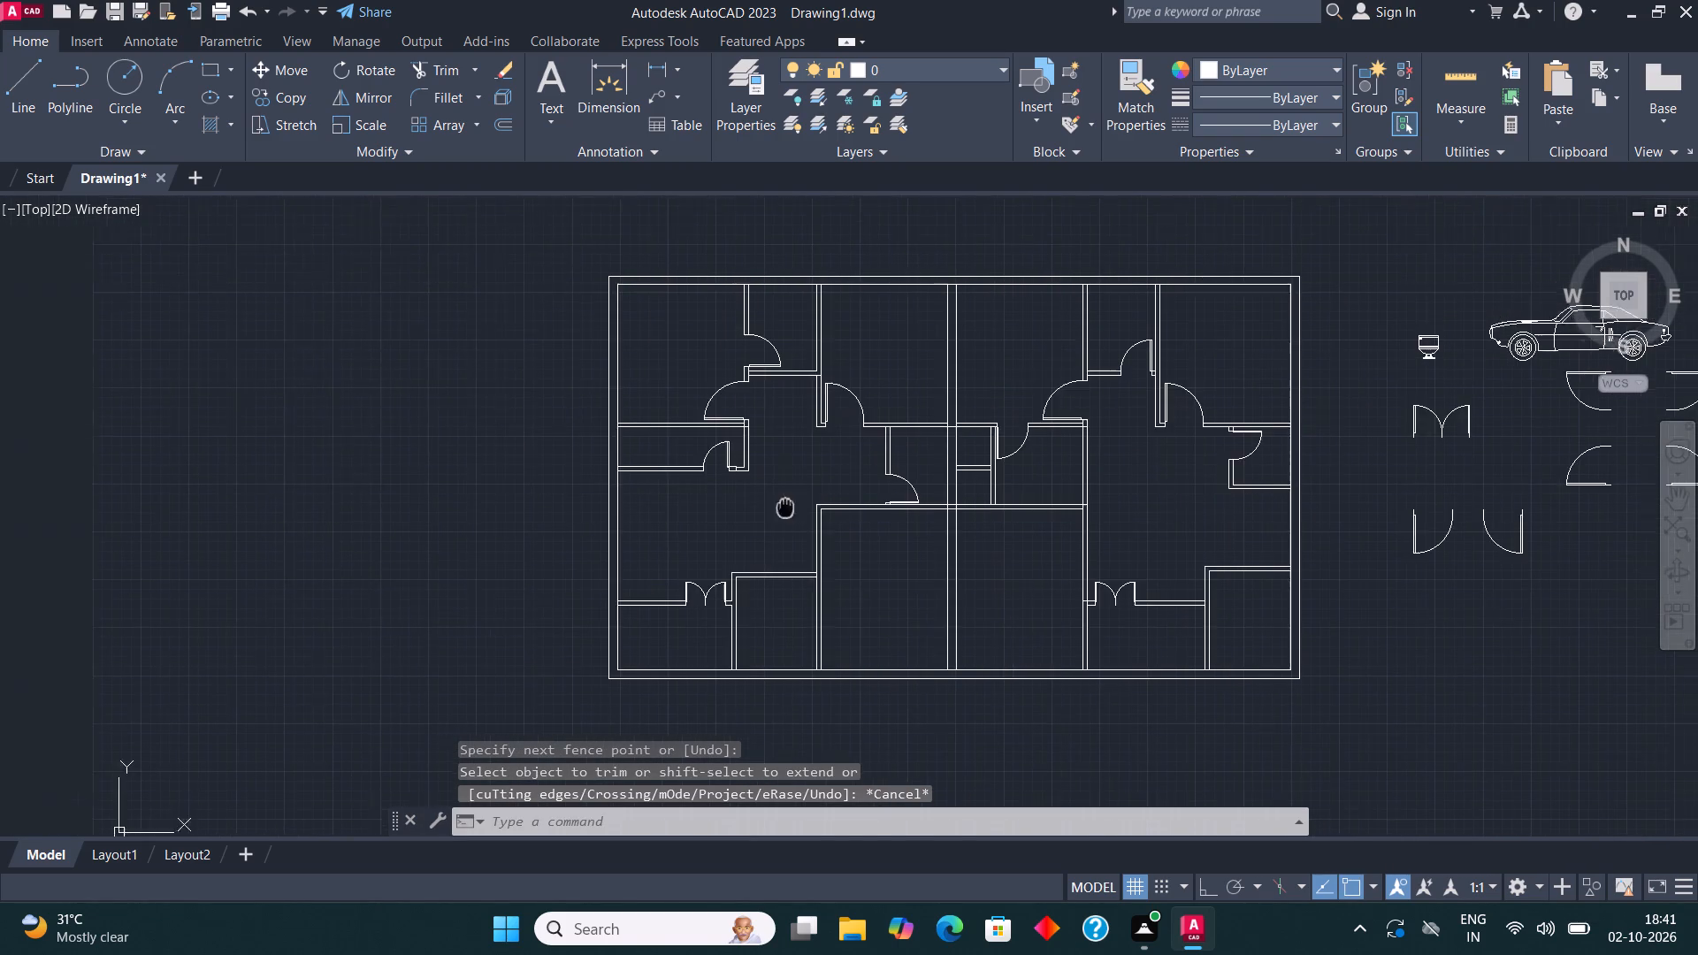
{"action": "middle_click_drag", "start_coordinate": [799, 508], "coordinate": [800, 508]}
{"action": "scroll", "coordinate": [746, 462], "scroll_direction": "up", "scroll_amount": 3}
{"action": "scroll", "coordinate": [805, 543], "scroll_direction": "up", "scroll_amount": 4}
{"action": "middle_click_drag", "start_coordinate": [531, 411], "coordinate": [561, 426]}
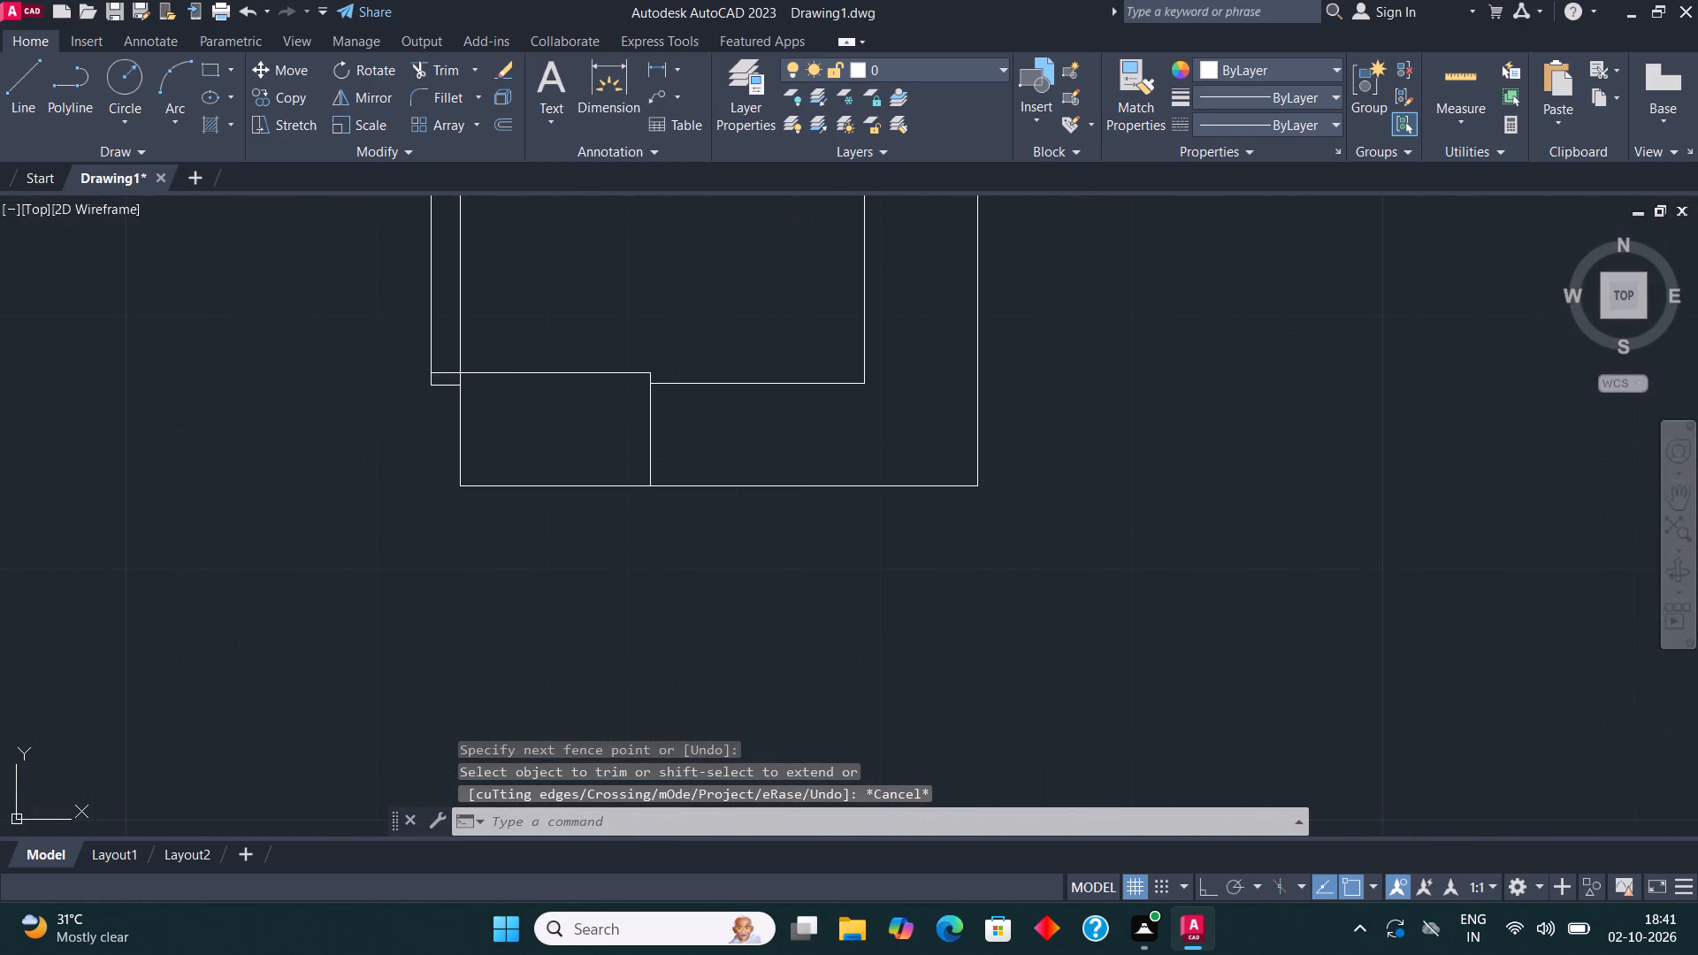
{"action": "middle_click_drag", "start_coordinate": [561, 426], "coordinate": [719, 535]}
{"action": "left_click", "coordinate": [702, 495]}
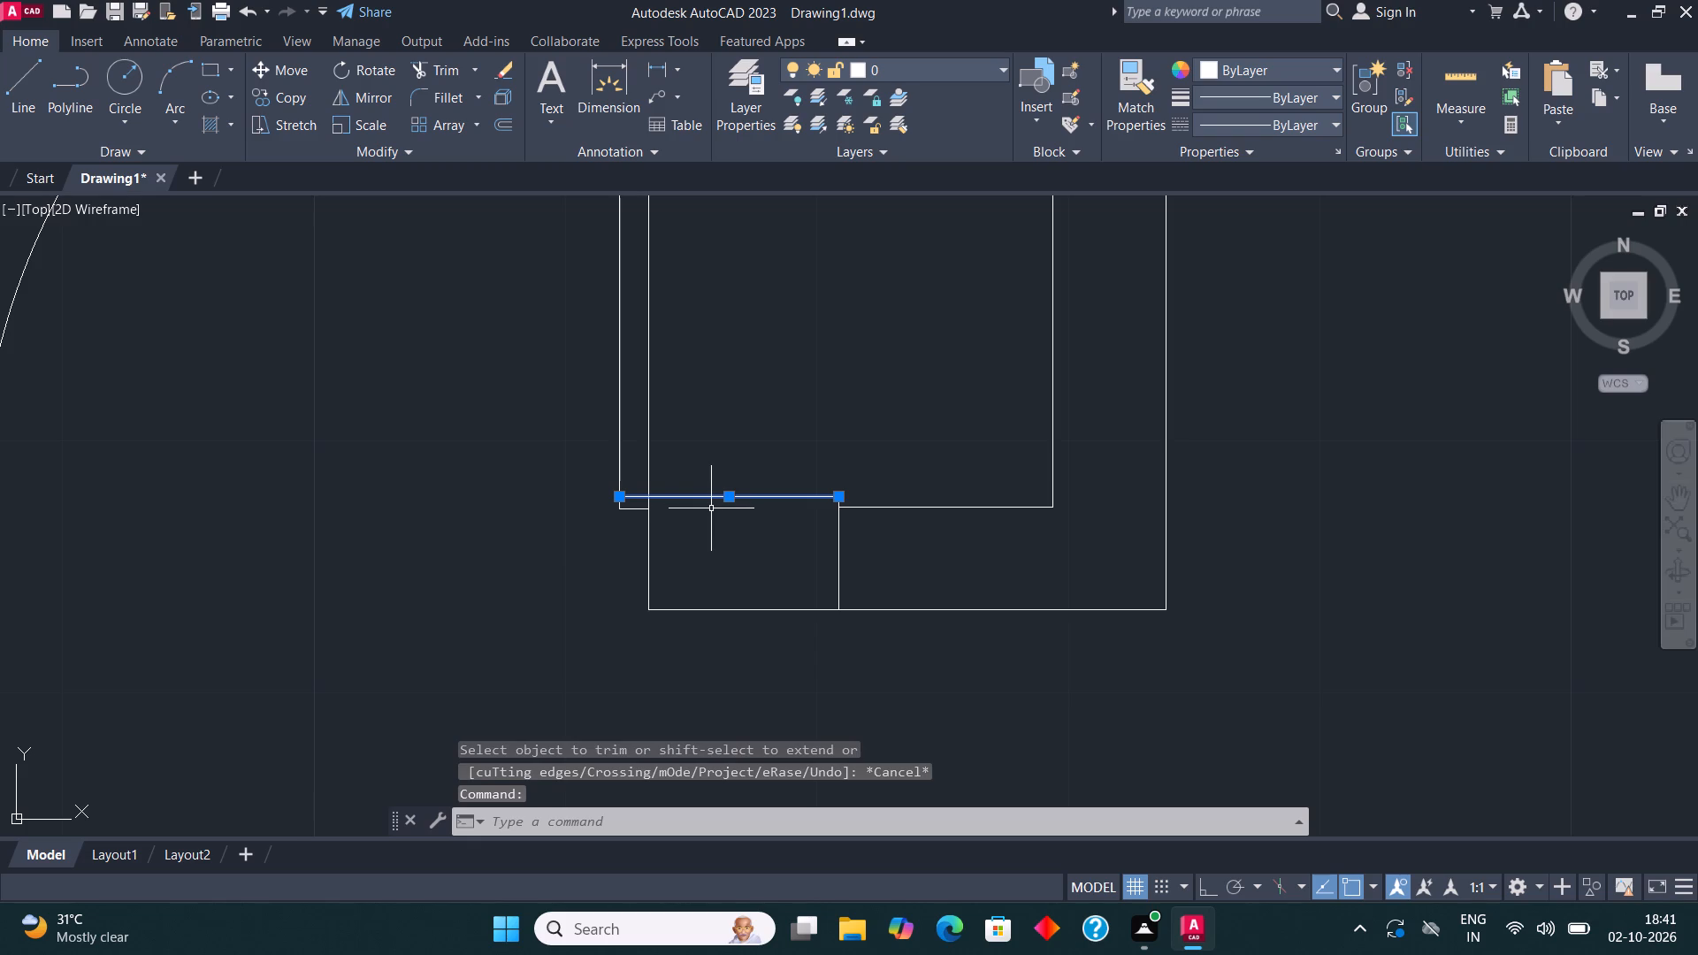
{"action": "left_click", "coordinate": [295, 65]}
{"action": "scroll", "coordinate": [895, 491], "scroll_direction": "up", "scroll_amount": 1}
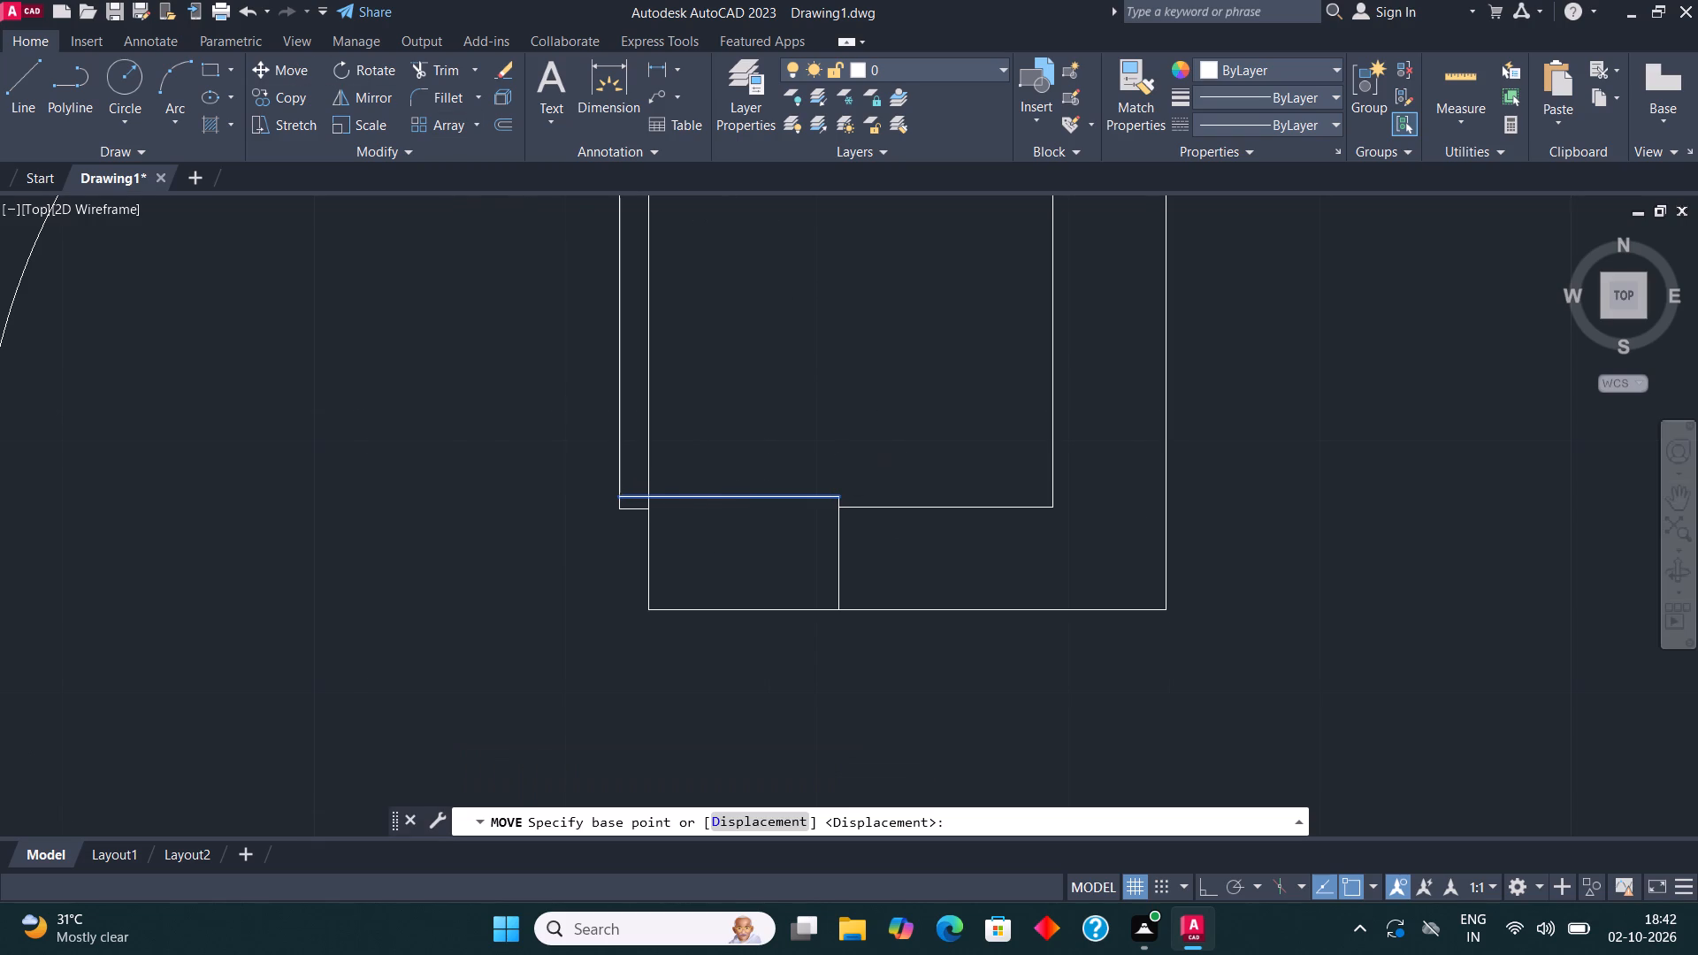
{"action": "scroll", "coordinate": [895, 491], "scroll_direction": "up", "scroll_amount": 1}
{"action": "left_click", "coordinate": [753, 507]}
{"action": "left_click", "coordinate": [756, 531]}
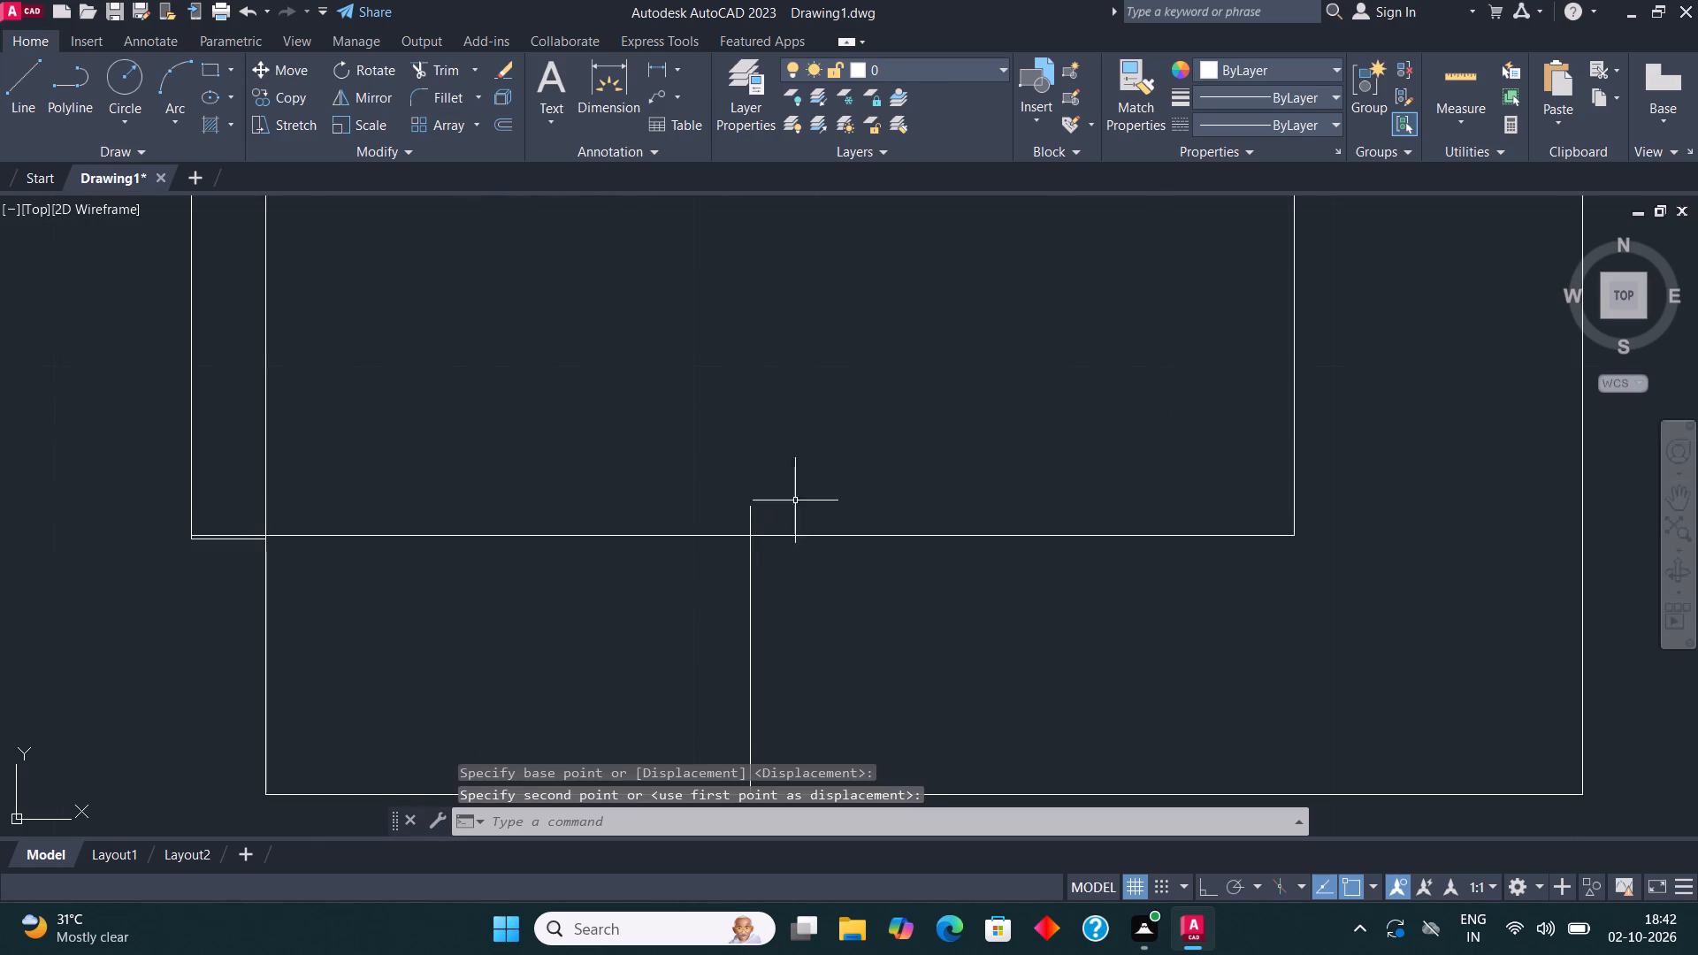
{"action": "key", "text": "Escape"}
Trim the vertical stub above the wall's inner line and the line end overlapping the narrow left room's door leaf.
{"action": "left_click", "coordinate": [425, 69]}
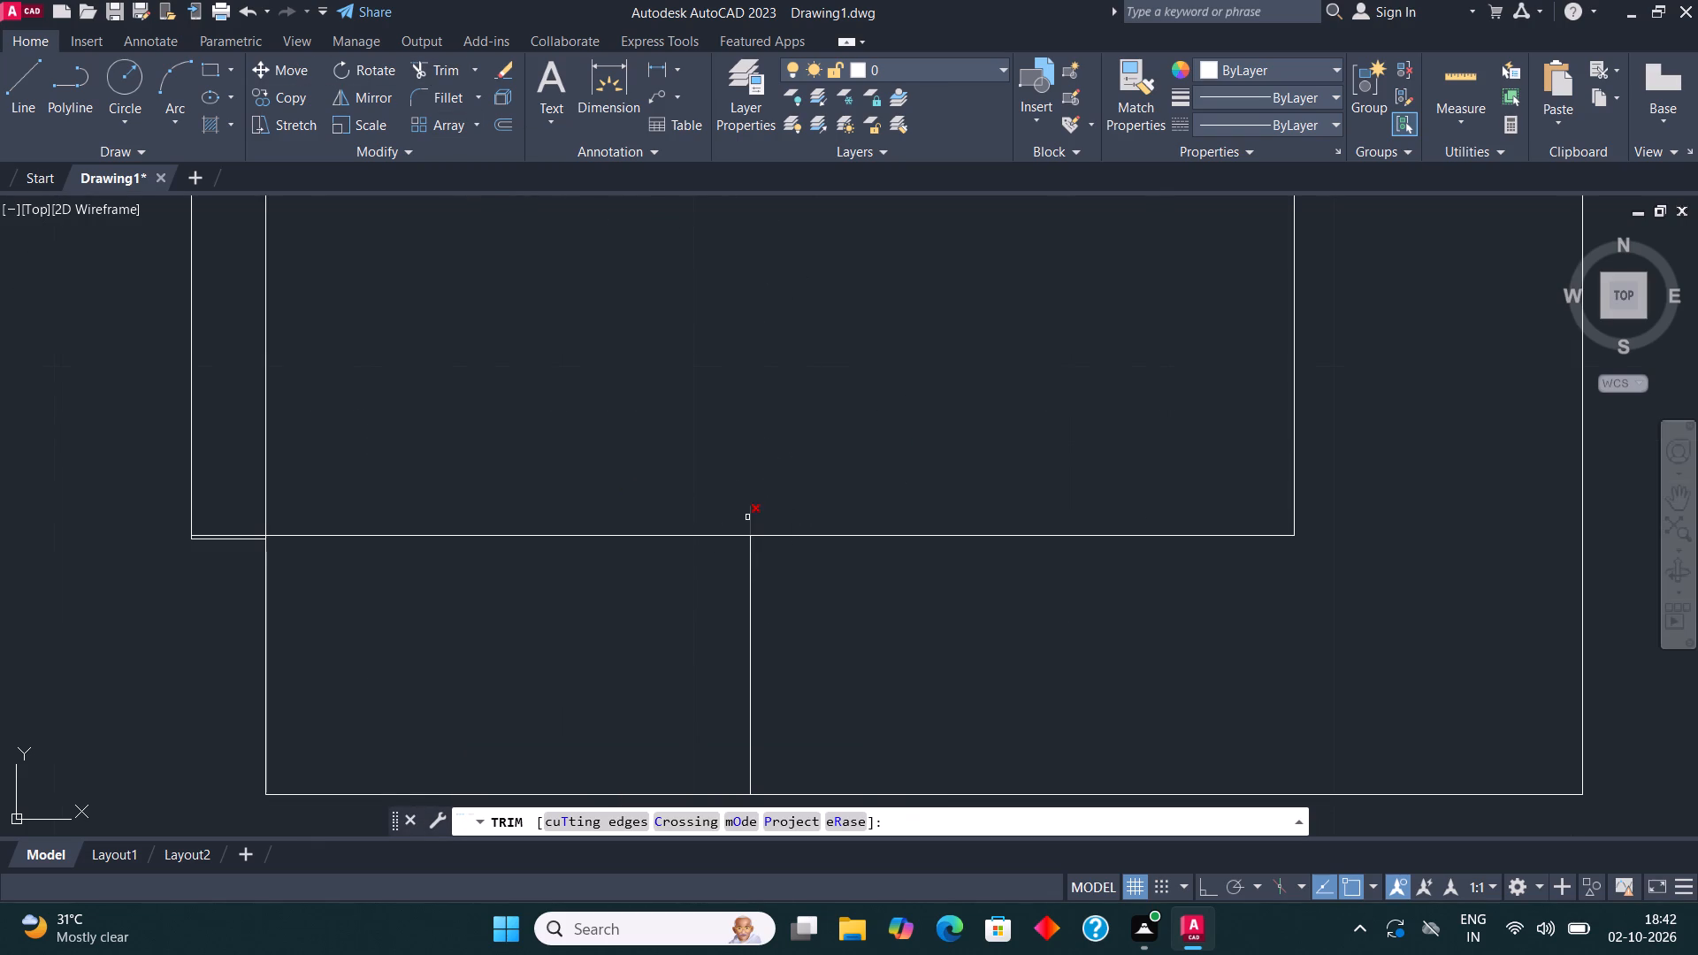
{"action": "left_click", "coordinate": [749, 517]}
{"action": "scroll", "coordinate": [876, 476], "scroll_direction": "down", "scroll_amount": 1}
{"action": "scroll", "coordinate": [522, 505], "scroll_direction": "up", "scroll_amount": 2}
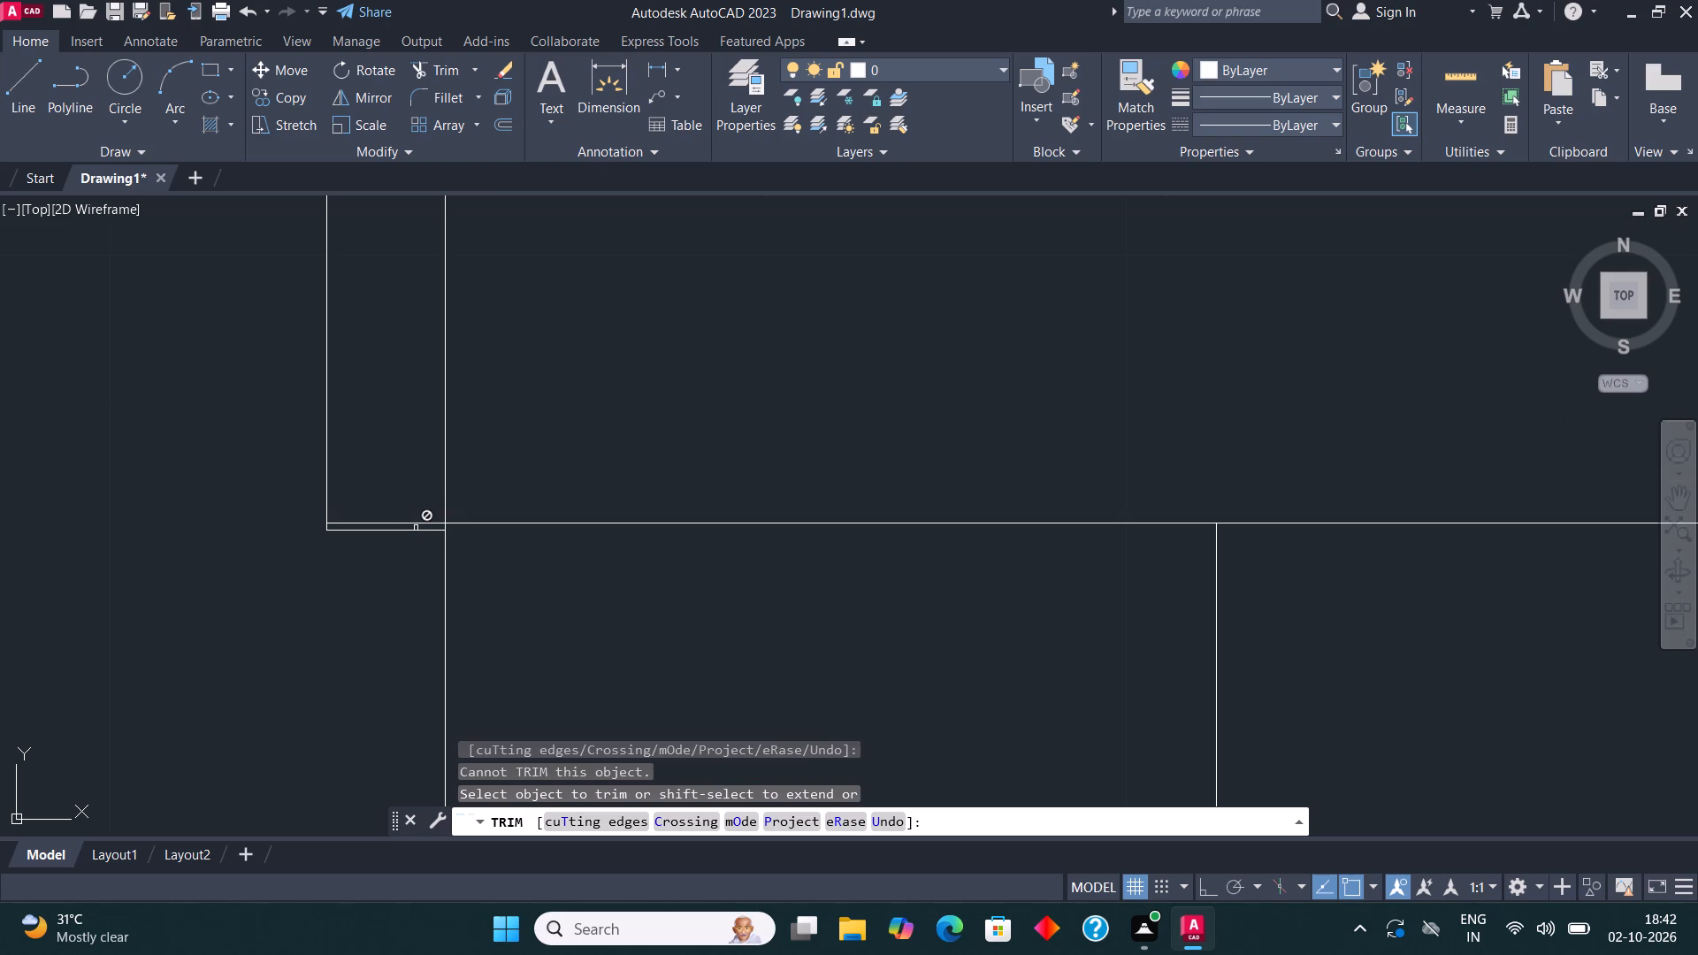
{"action": "left_click", "coordinate": [405, 527]}
{"action": "left_click", "coordinate": [404, 521]}
{"action": "scroll", "coordinate": [482, 441], "scroll_direction": "down", "scroll_amount": 1}
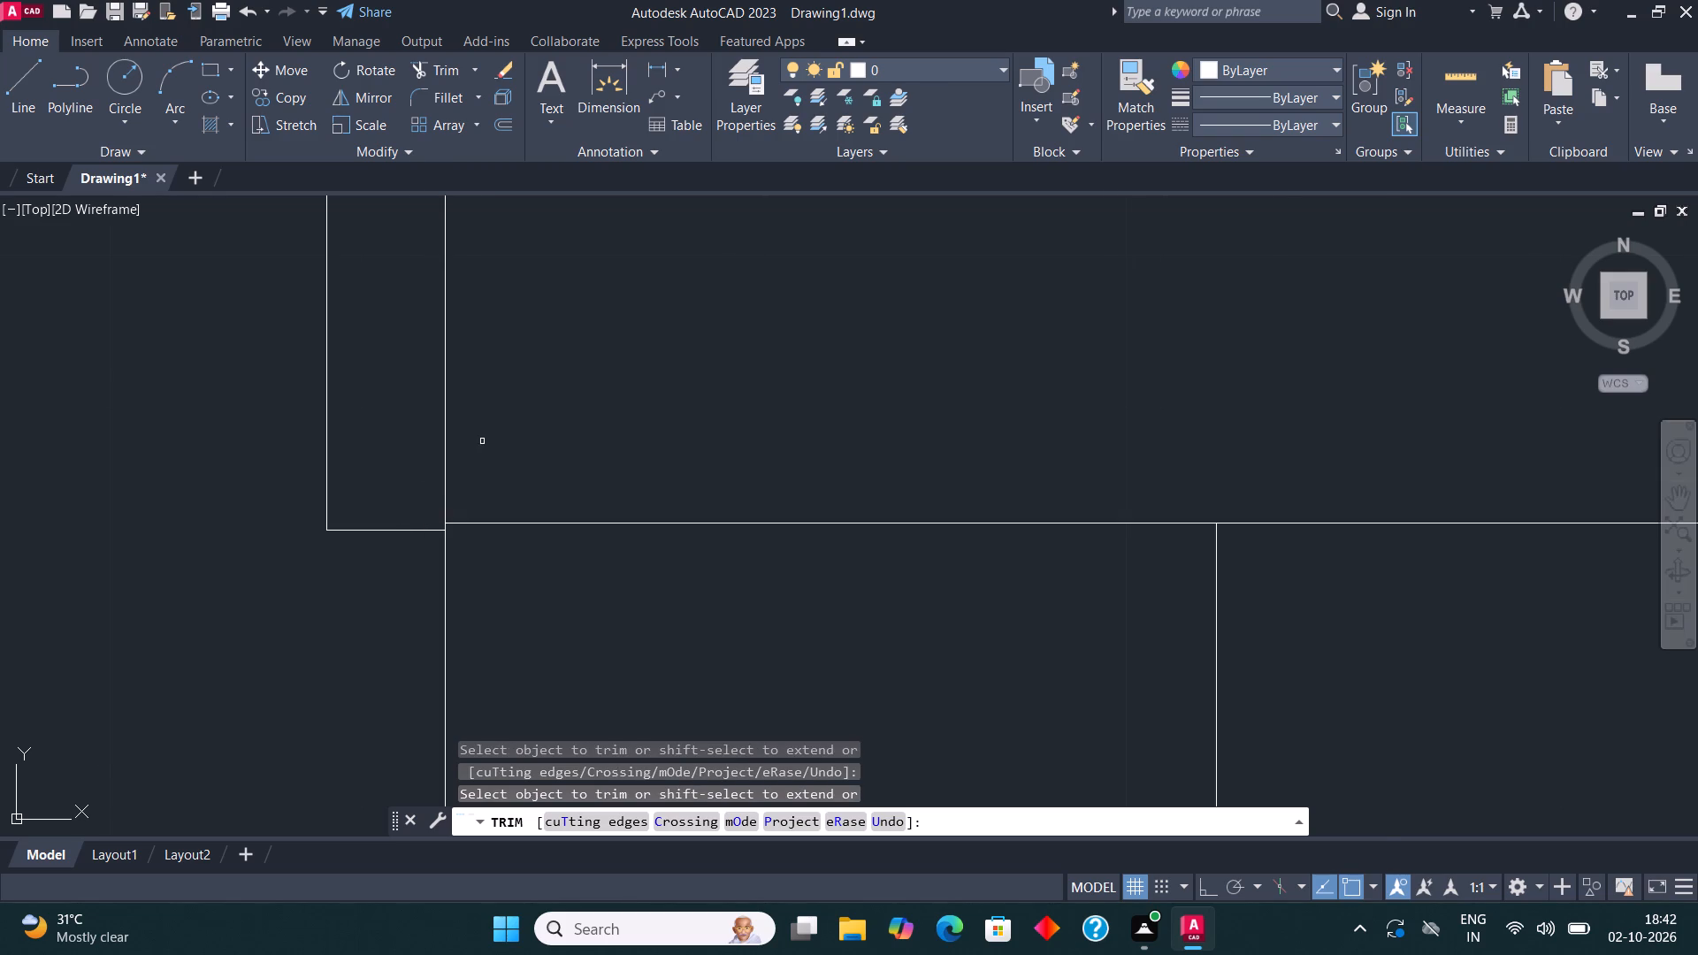
{"action": "scroll", "coordinate": [482, 441], "scroll_direction": "down", "scroll_amount": 2}
{"action": "key", "text": "Escape"}
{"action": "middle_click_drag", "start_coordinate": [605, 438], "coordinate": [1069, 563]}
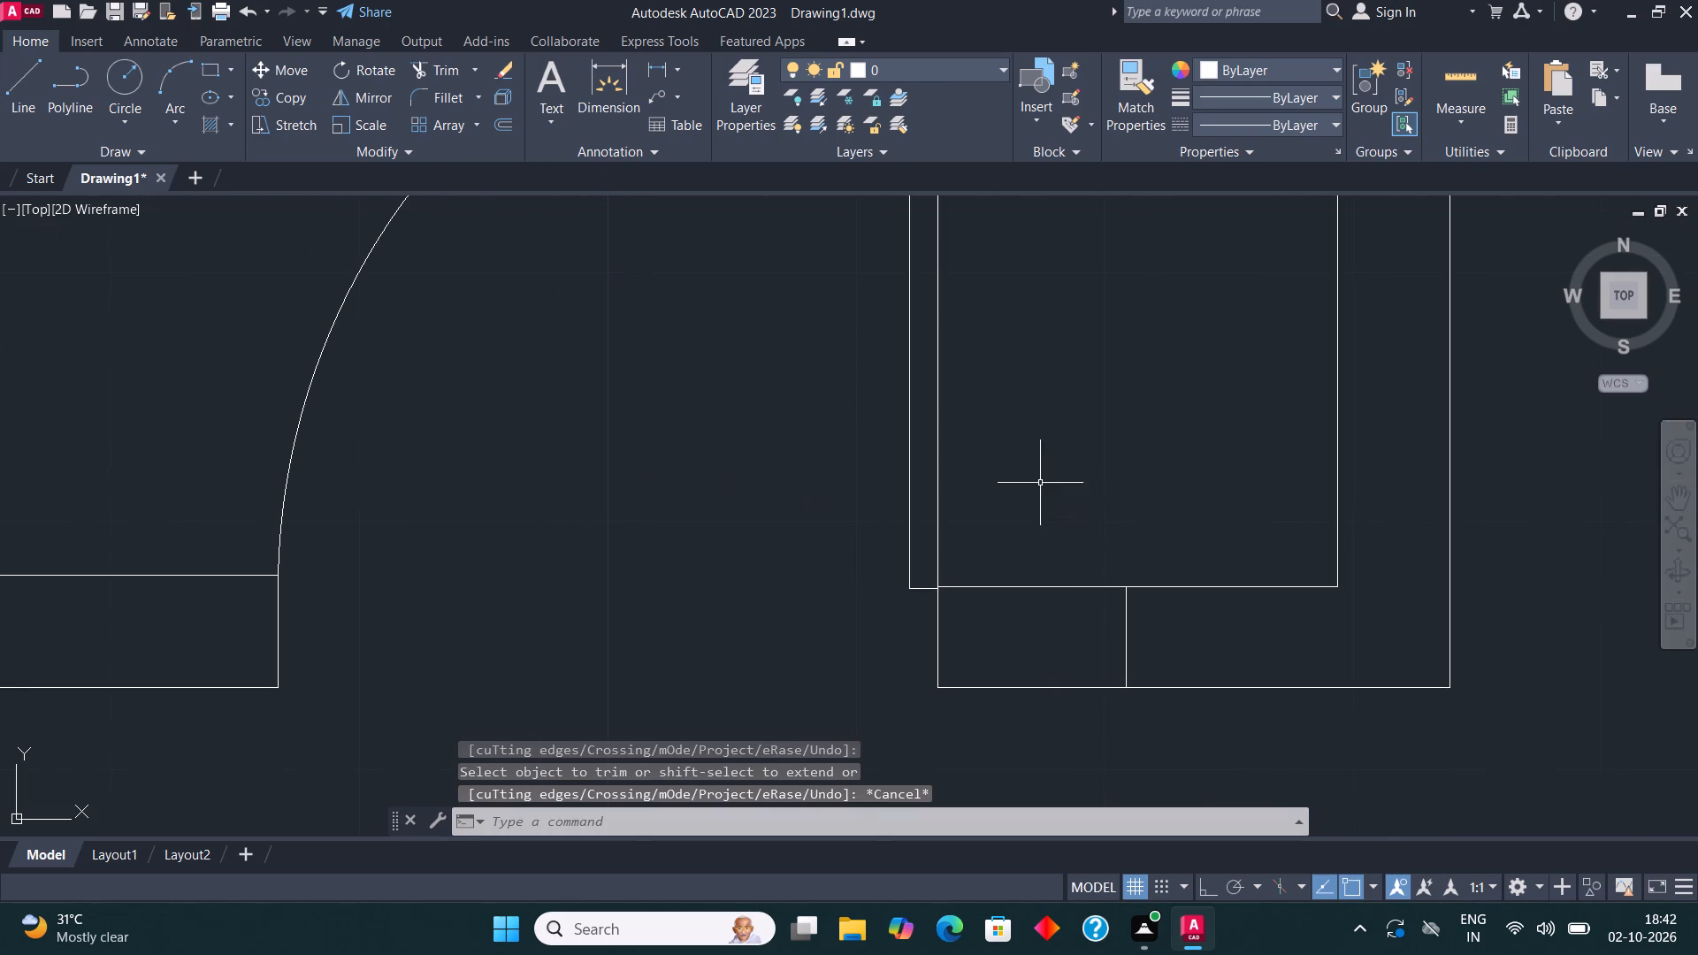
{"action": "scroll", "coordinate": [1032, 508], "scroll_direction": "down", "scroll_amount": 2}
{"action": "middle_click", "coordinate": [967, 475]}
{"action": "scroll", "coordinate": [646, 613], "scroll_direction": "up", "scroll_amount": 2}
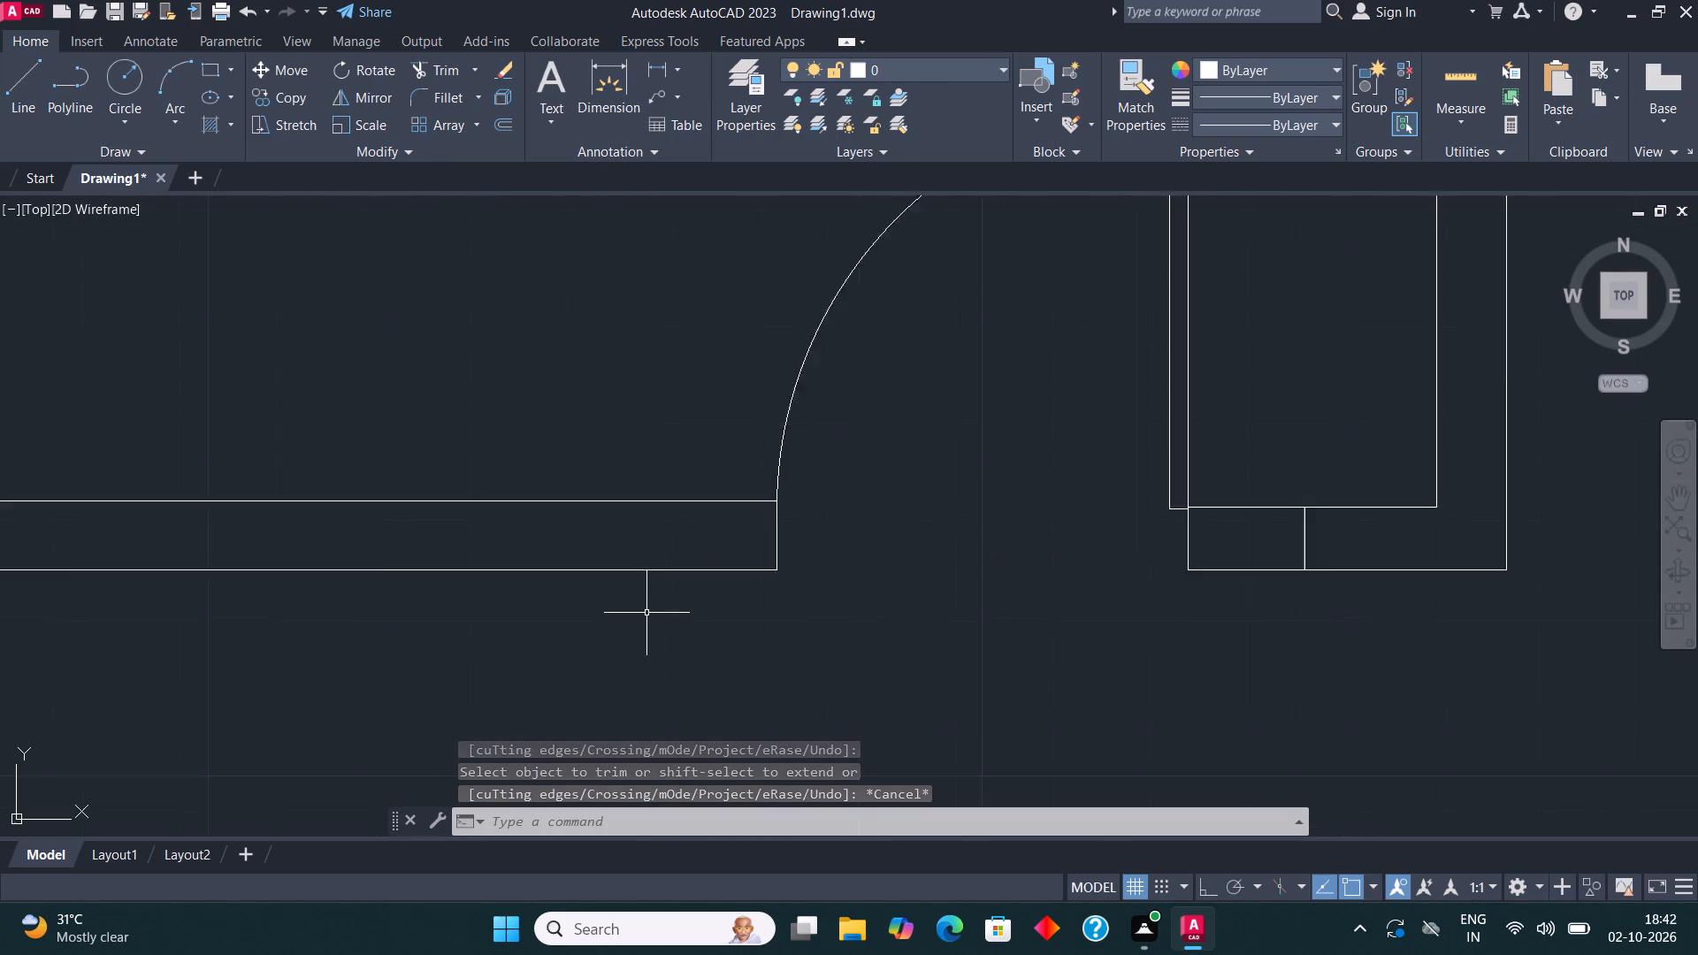
Examine the trimmed door openings around the narrow left room and across the whole floor plan.
{"action": "scroll", "coordinate": [646, 613], "scroll_direction": "up", "scroll_amount": 1}
{"action": "middle_click_drag", "start_coordinate": [1062, 517], "coordinate": [818, 582]}
{"action": "scroll", "coordinate": [816, 574], "scroll_direction": "down", "scroll_amount": 5}
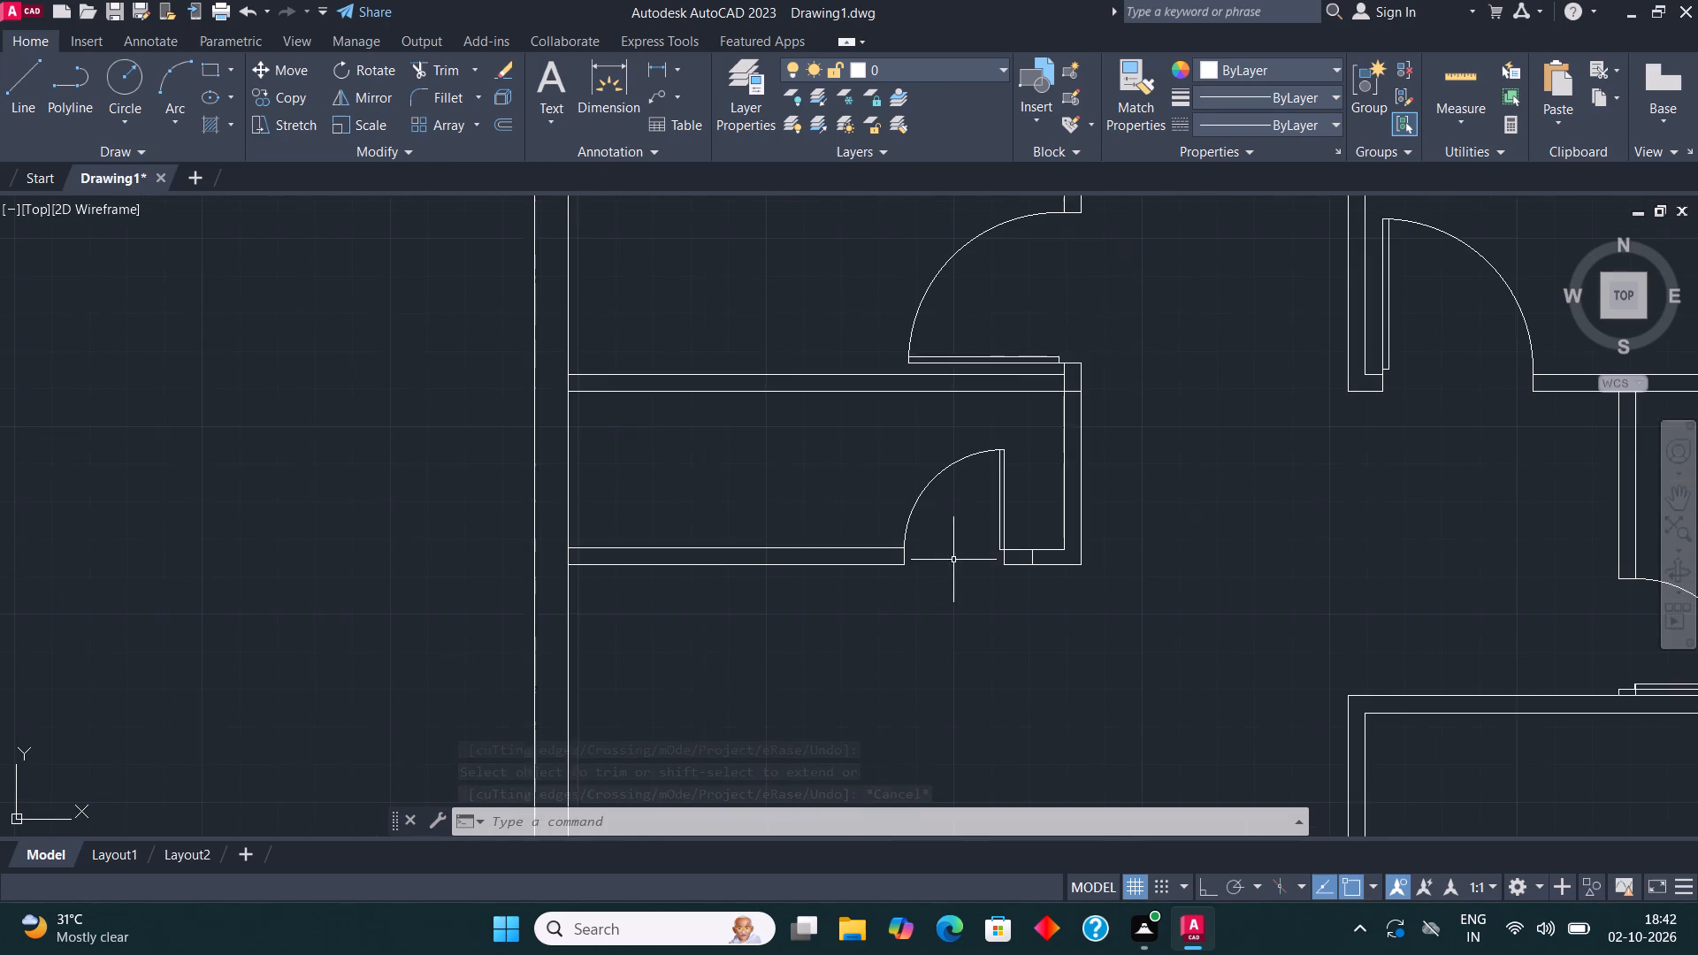
{"action": "scroll", "coordinate": [987, 516], "scroll_direction": "down", "scroll_amount": 3}
{"action": "middle_click_drag", "start_coordinate": [1108, 497], "coordinate": [821, 463]}
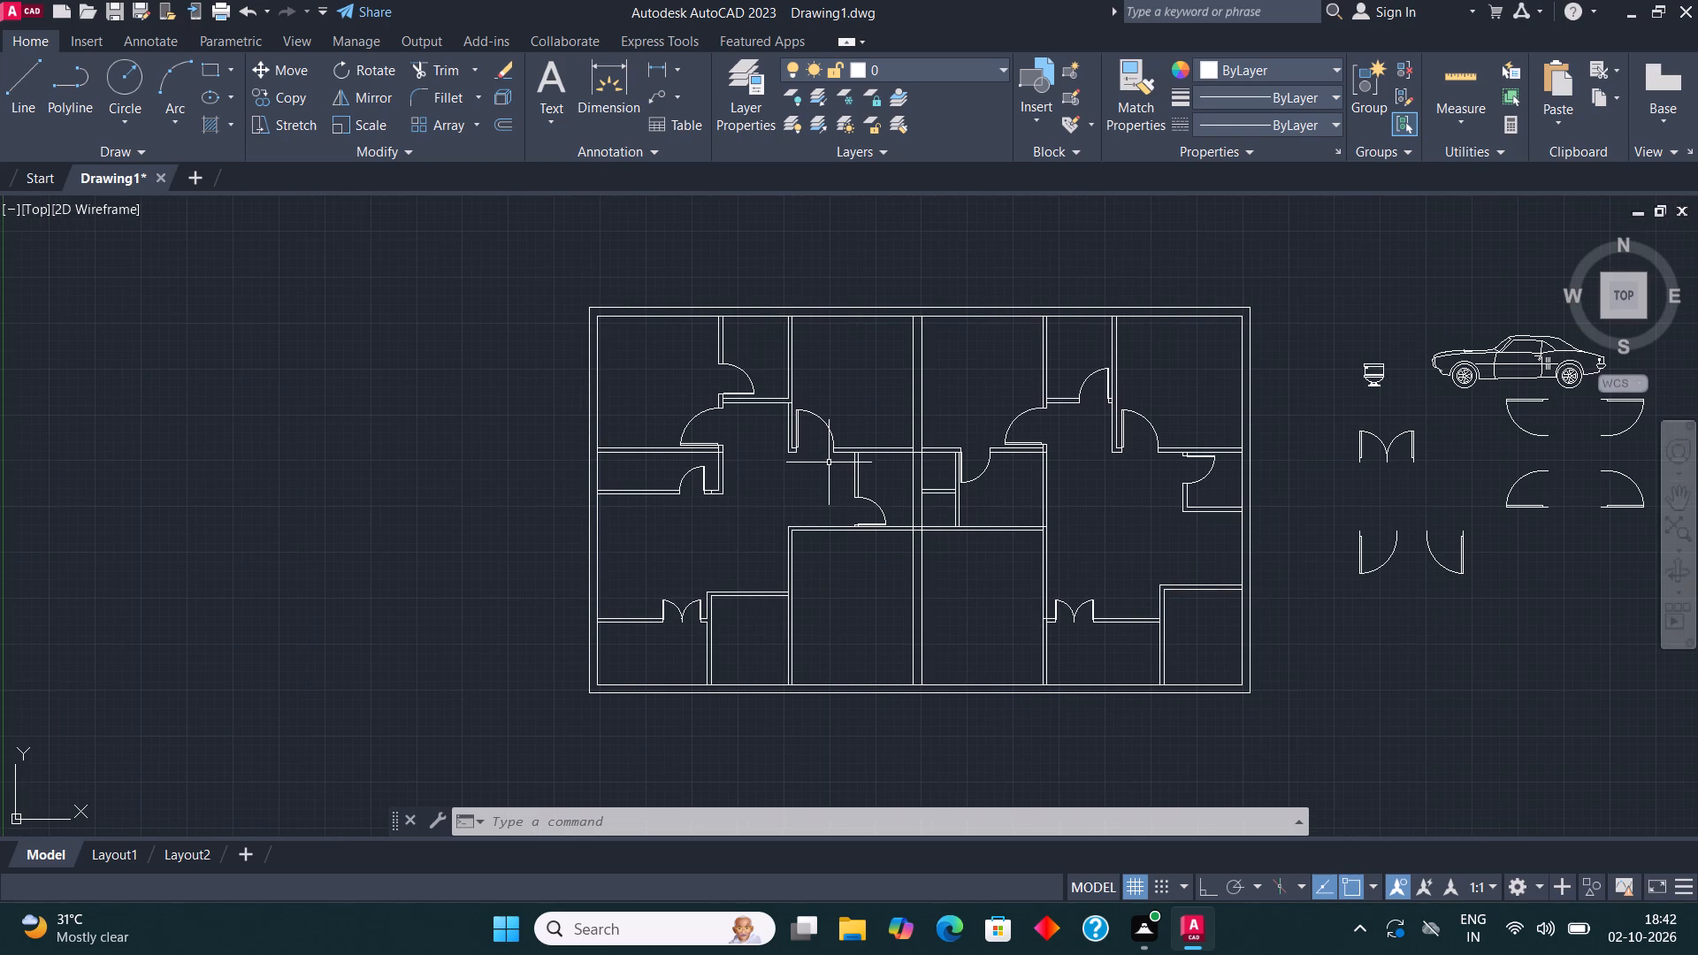
{"action": "middle_click_drag", "start_coordinate": [834, 462], "coordinate": [804, 552]}
{"action": "scroll", "coordinate": [823, 463], "scroll_direction": "down", "scroll_amount": 1}
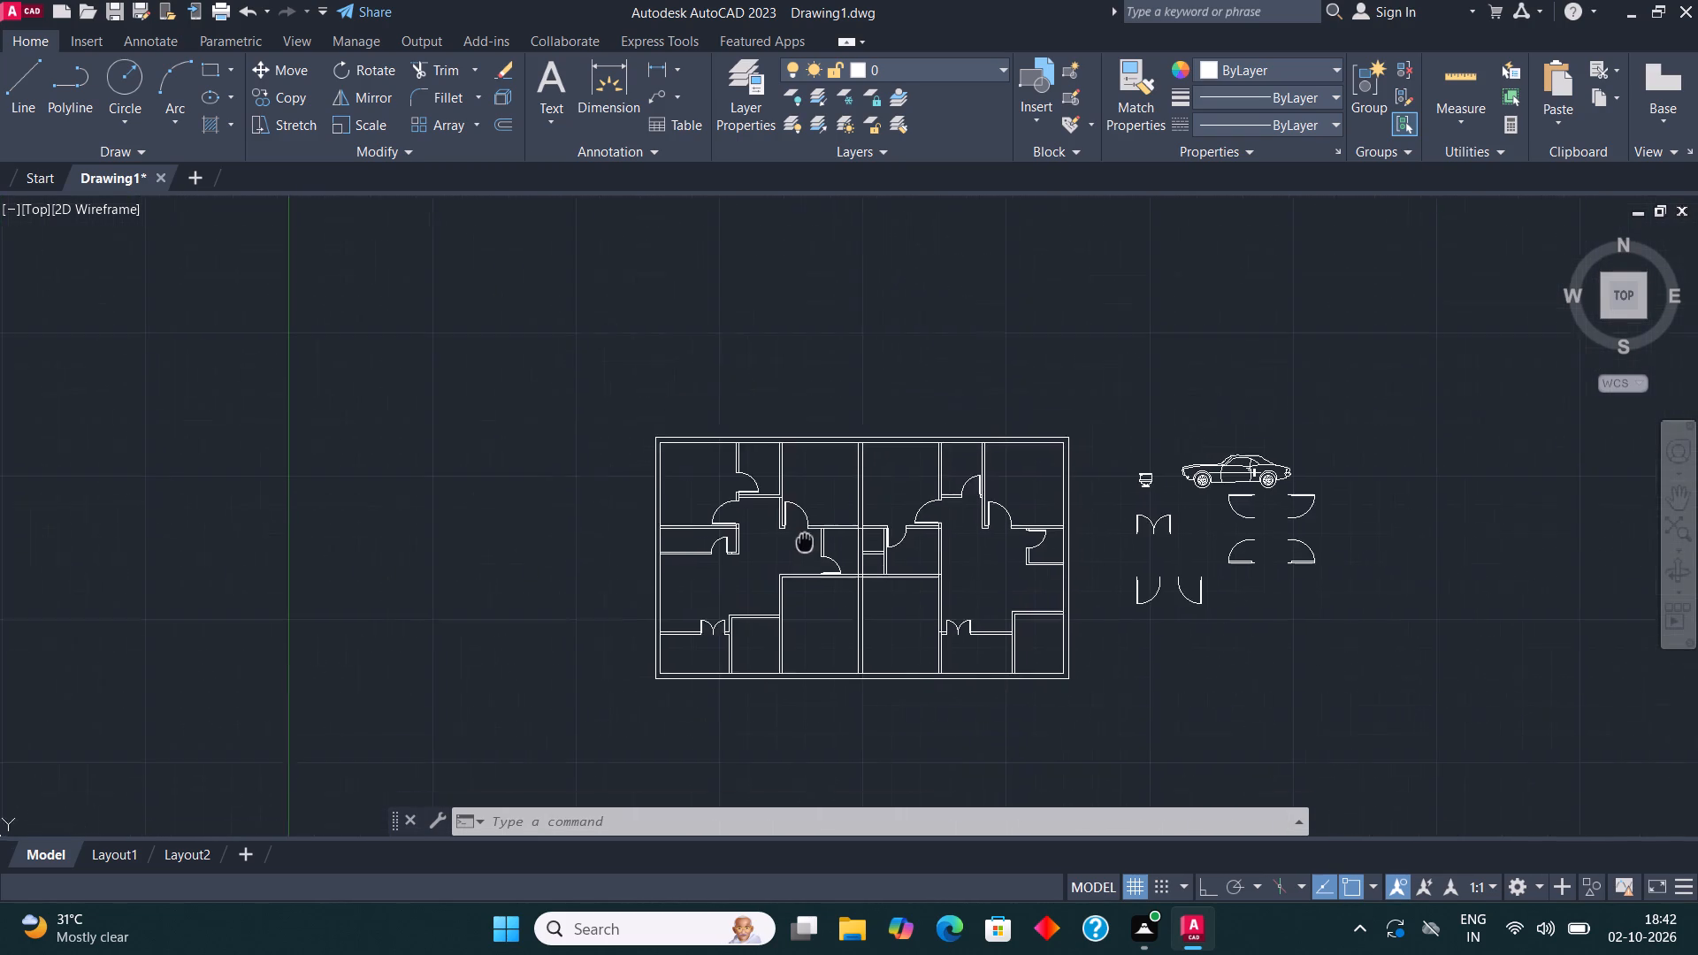
{"action": "middle_click_drag", "start_coordinate": [804, 552], "coordinate": [764, 566]}
{"action": "middle_click_drag", "start_coordinate": [676, 489], "coordinate": [731, 495]}
Draw a window in the top outer wall of the top-left room as a wall-thick rectangle with a horizontal centre line.
{"action": "scroll", "coordinate": [700, 464], "scroll_direction": "up", "scroll_amount": 3}
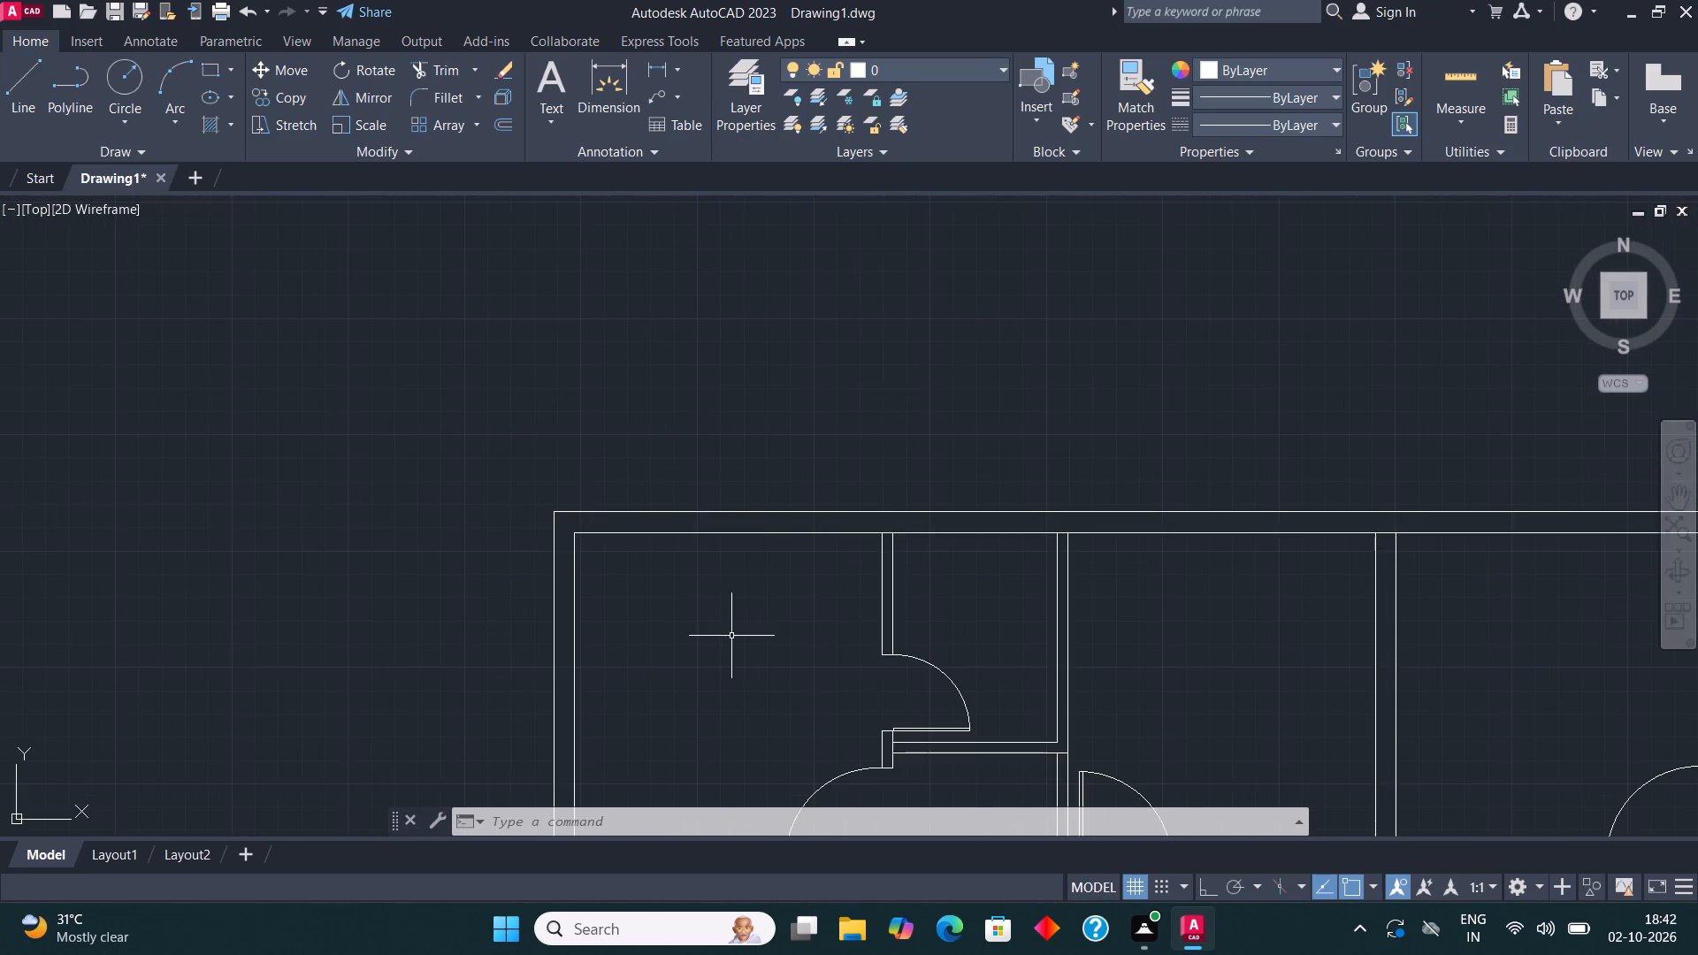
{"action": "middle_click_drag", "start_coordinate": [730, 631], "coordinate": [724, 568]}
{"action": "scroll", "coordinate": [698, 500], "scroll_direction": "up", "scroll_amount": 2}
{"action": "left_click", "coordinate": [208, 68]}
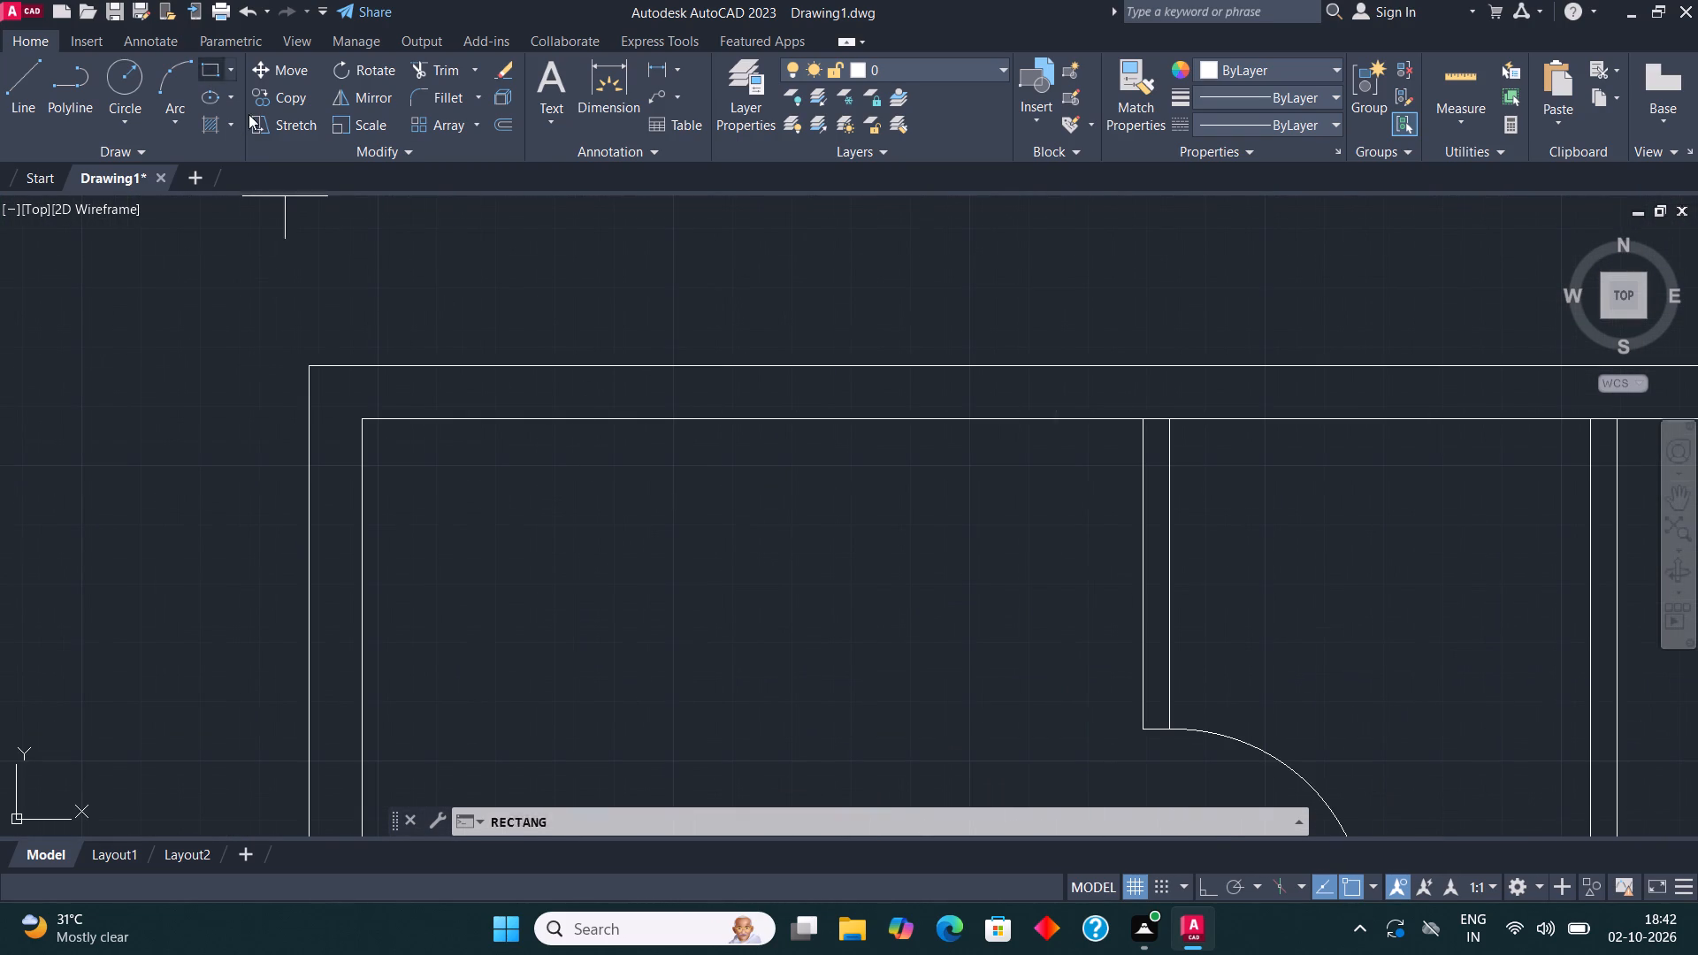
{"action": "middle_click_drag", "start_coordinate": [573, 317], "coordinate": [573, 424]}
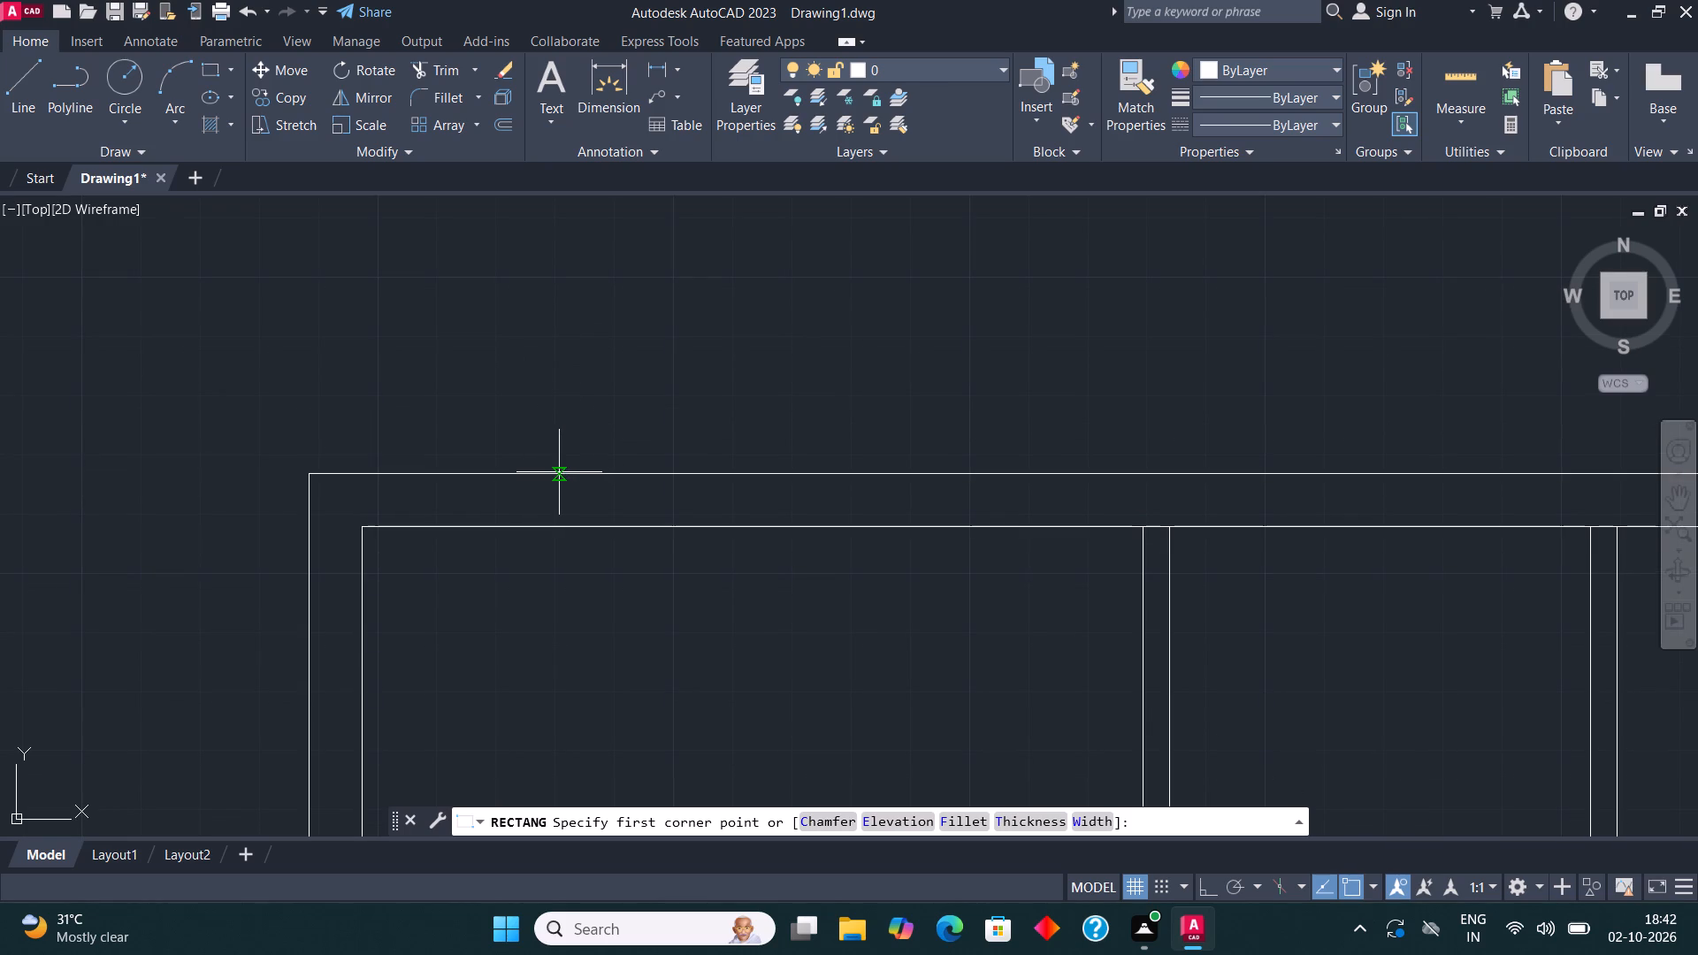
{"action": "left_click", "coordinate": [547, 478]}
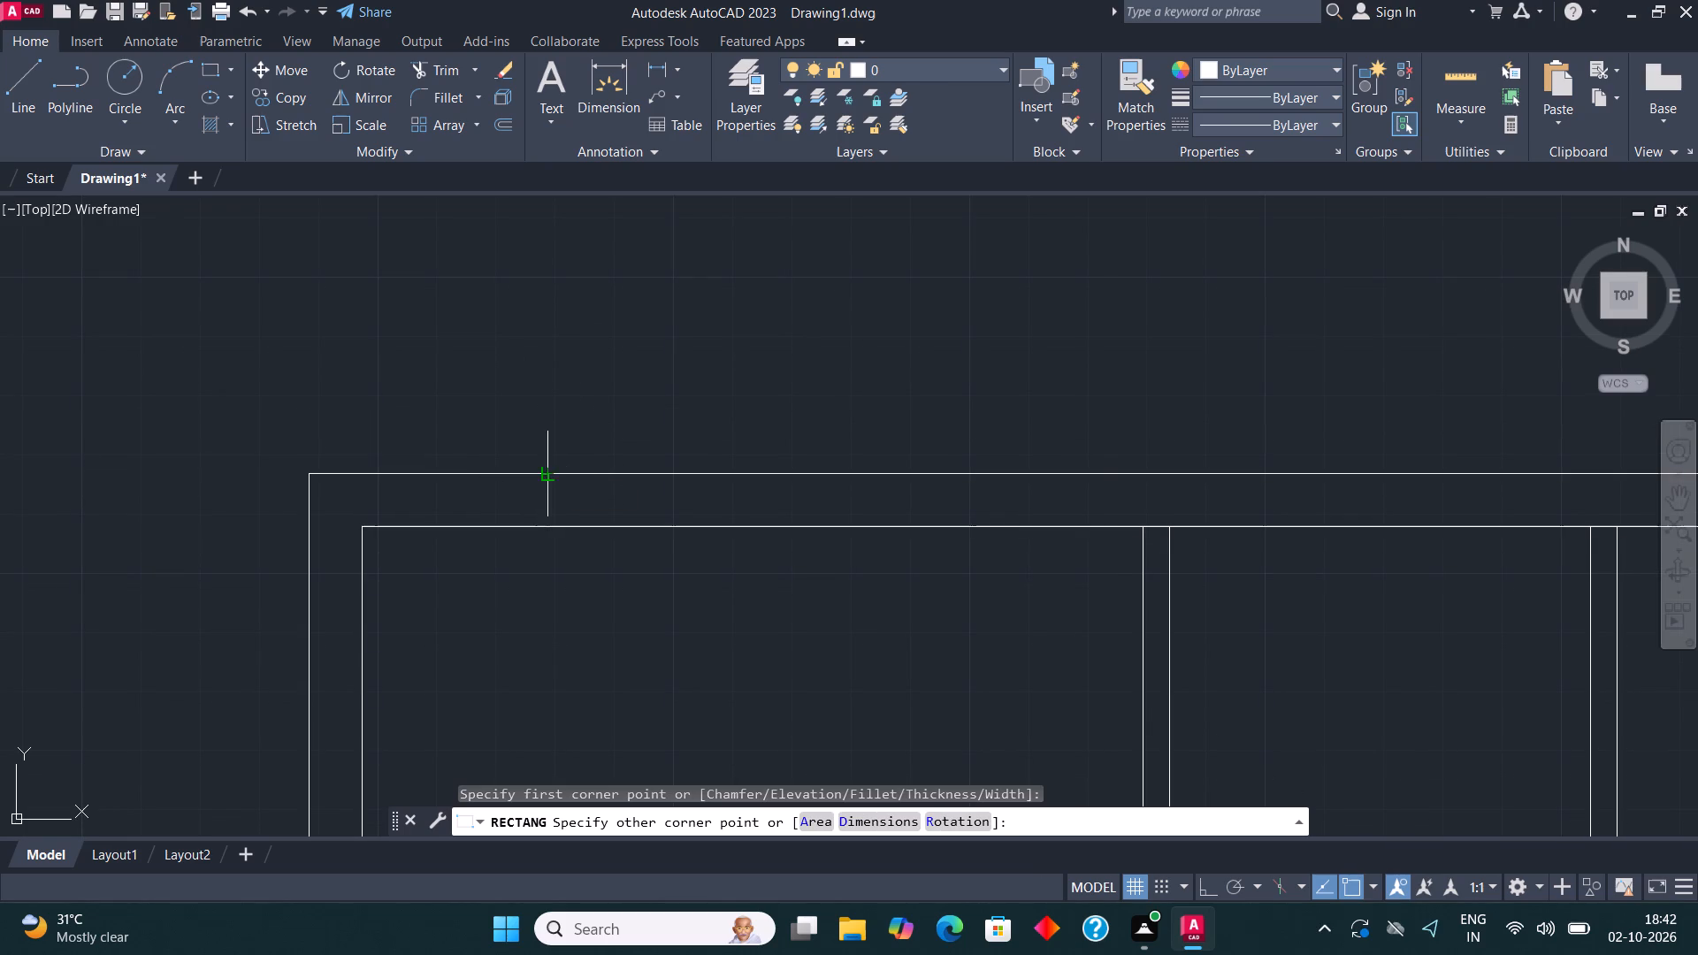
{"action": "left_click", "coordinate": [955, 526]}
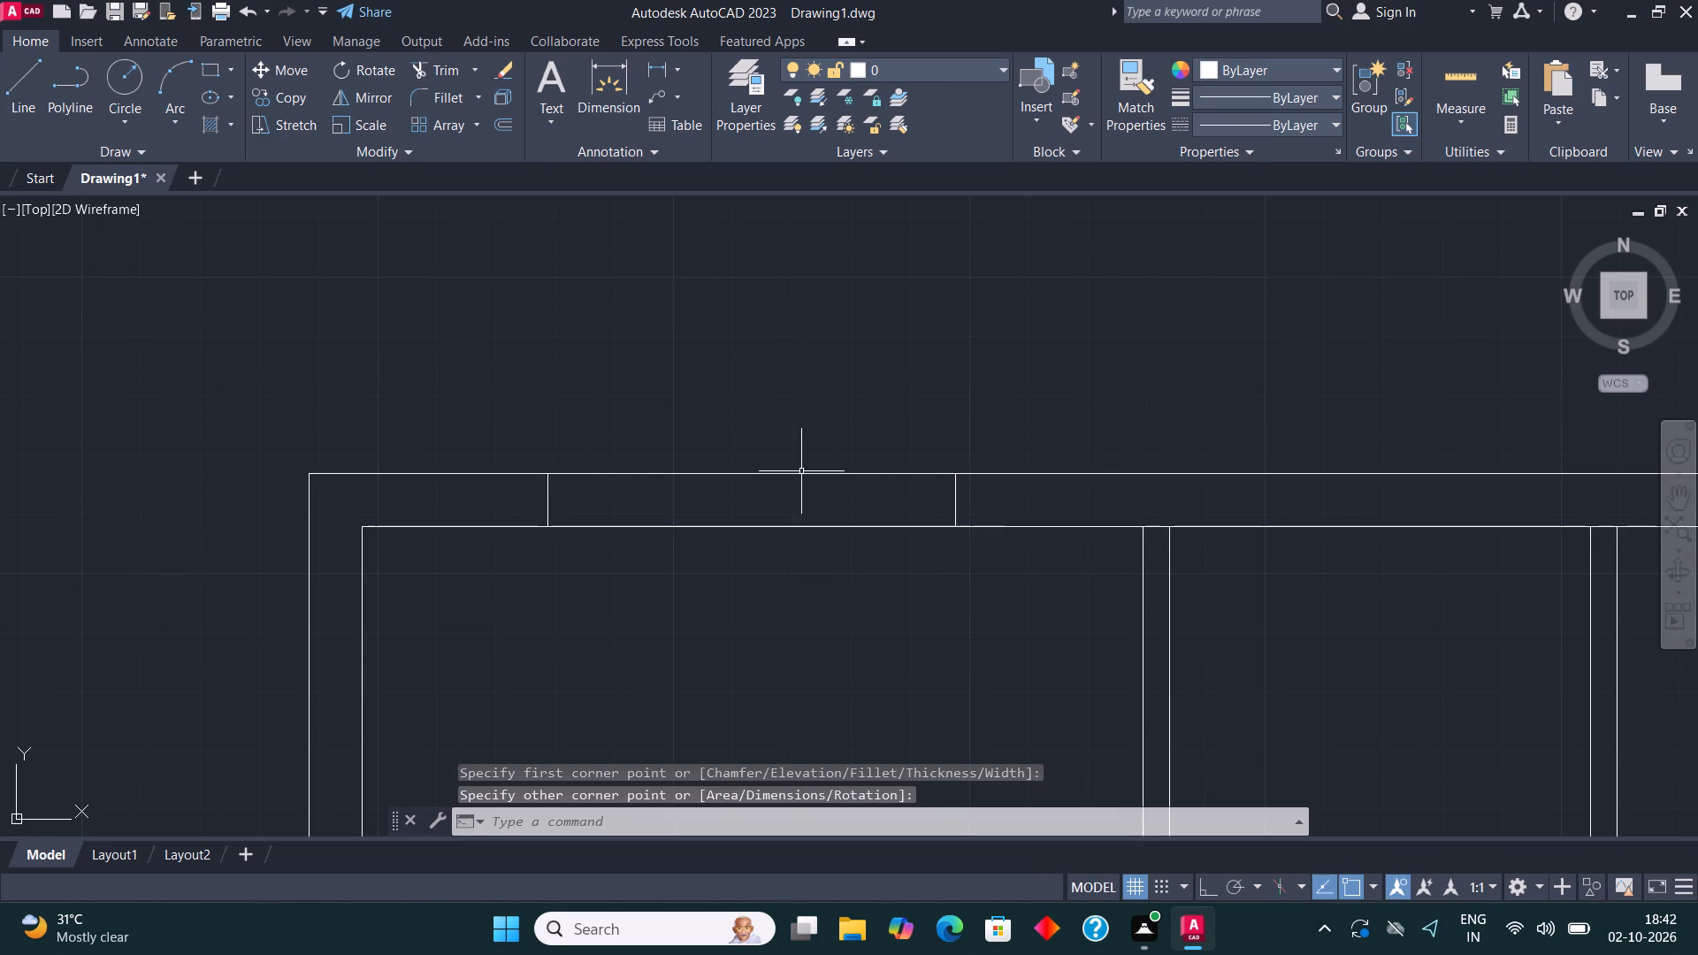
{"action": "left_click", "coordinate": [25, 66]}
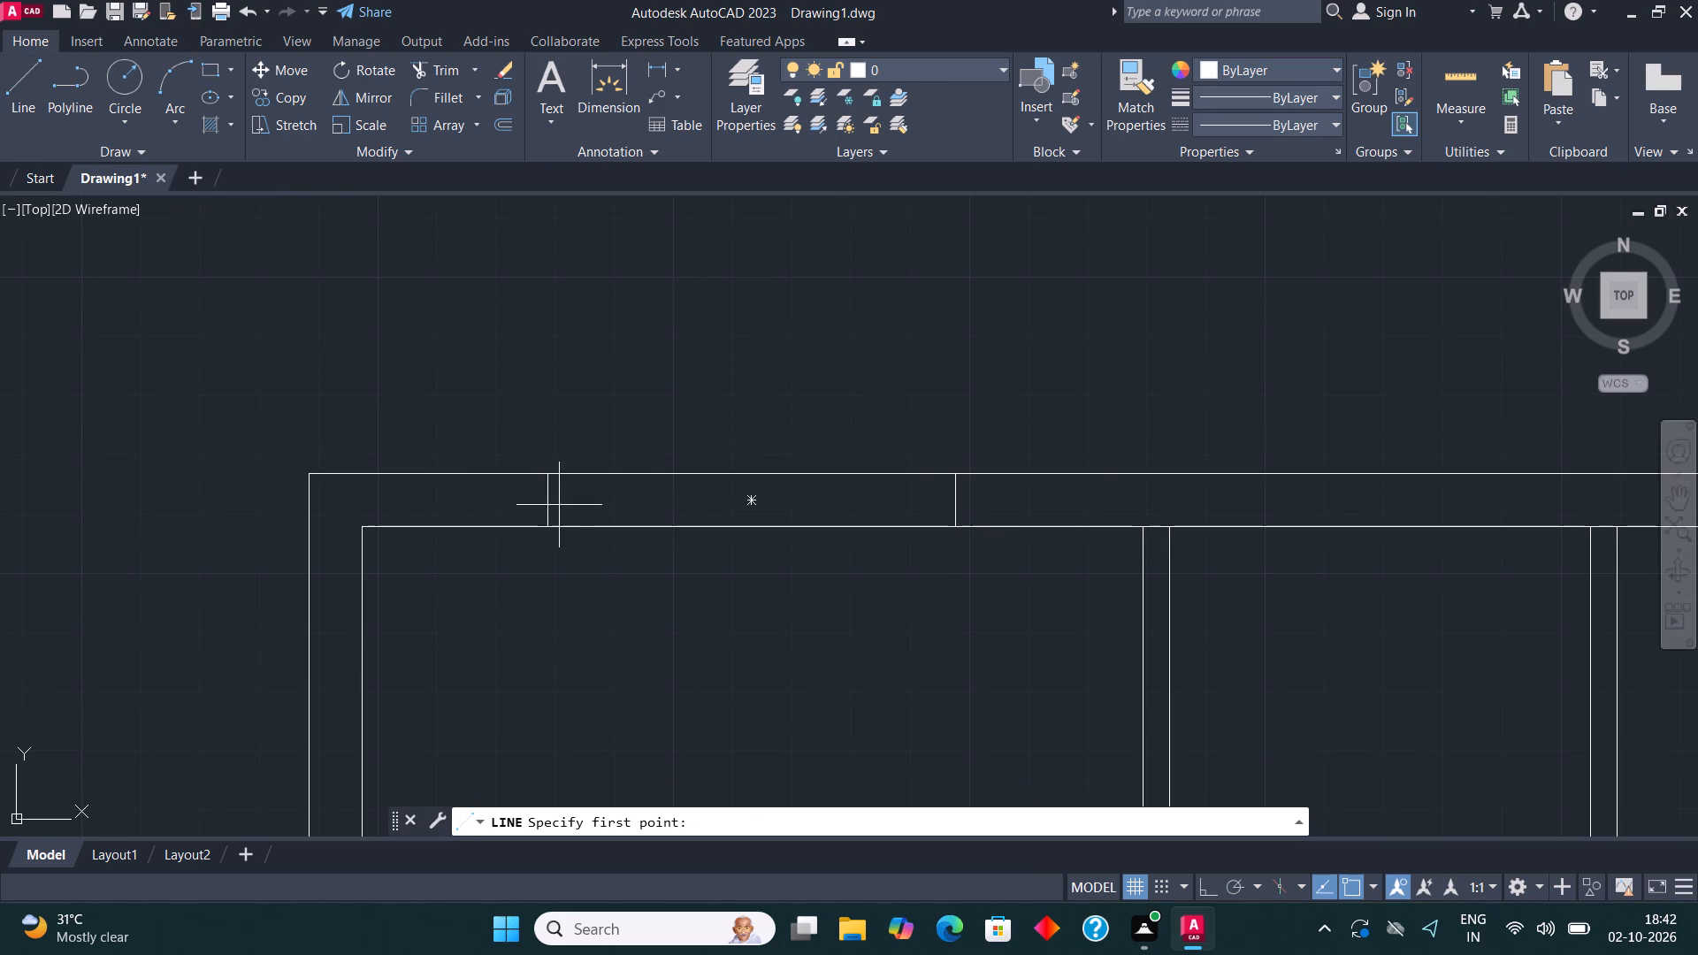
{"action": "left_click", "coordinate": [548, 497]}
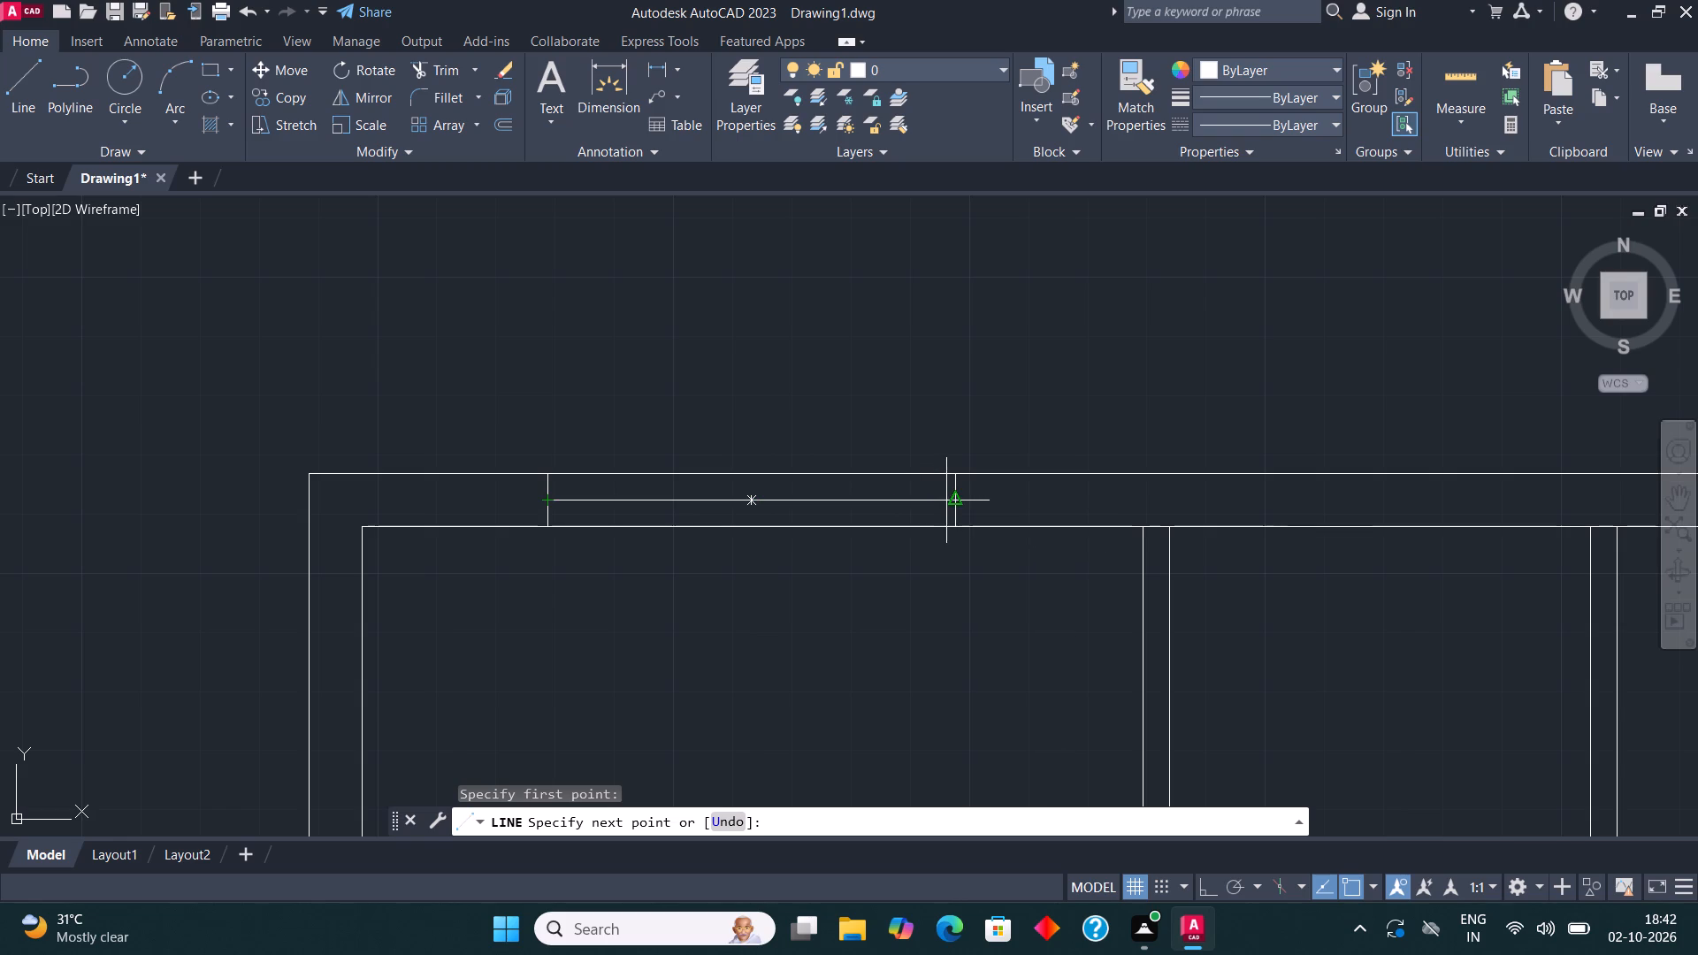
{"action": "left_click", "coordinate": [951, 500]}
{"action": "key", "text": "Escape"}
{"action": "middle_click_drag", "start_coordinate": [888, 501], "coordinate": [859, 456]}
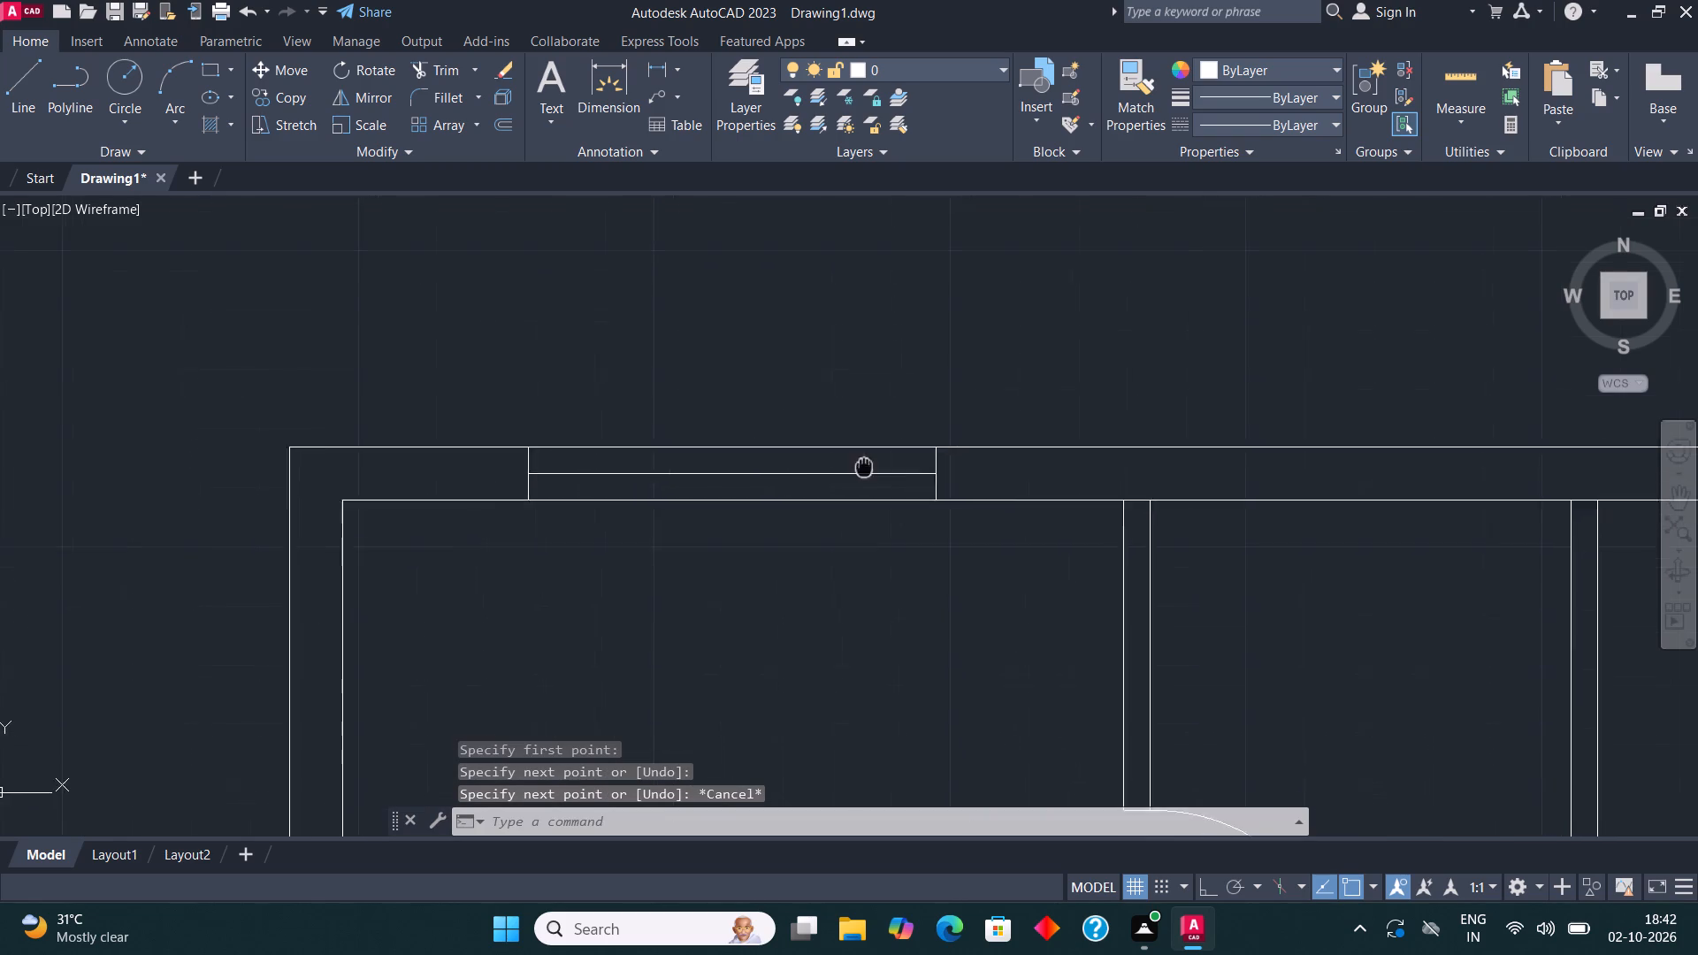
{"action": "middle_click_drag", "start_coordinate": [859, 456], "coordinate": [799, 446]}
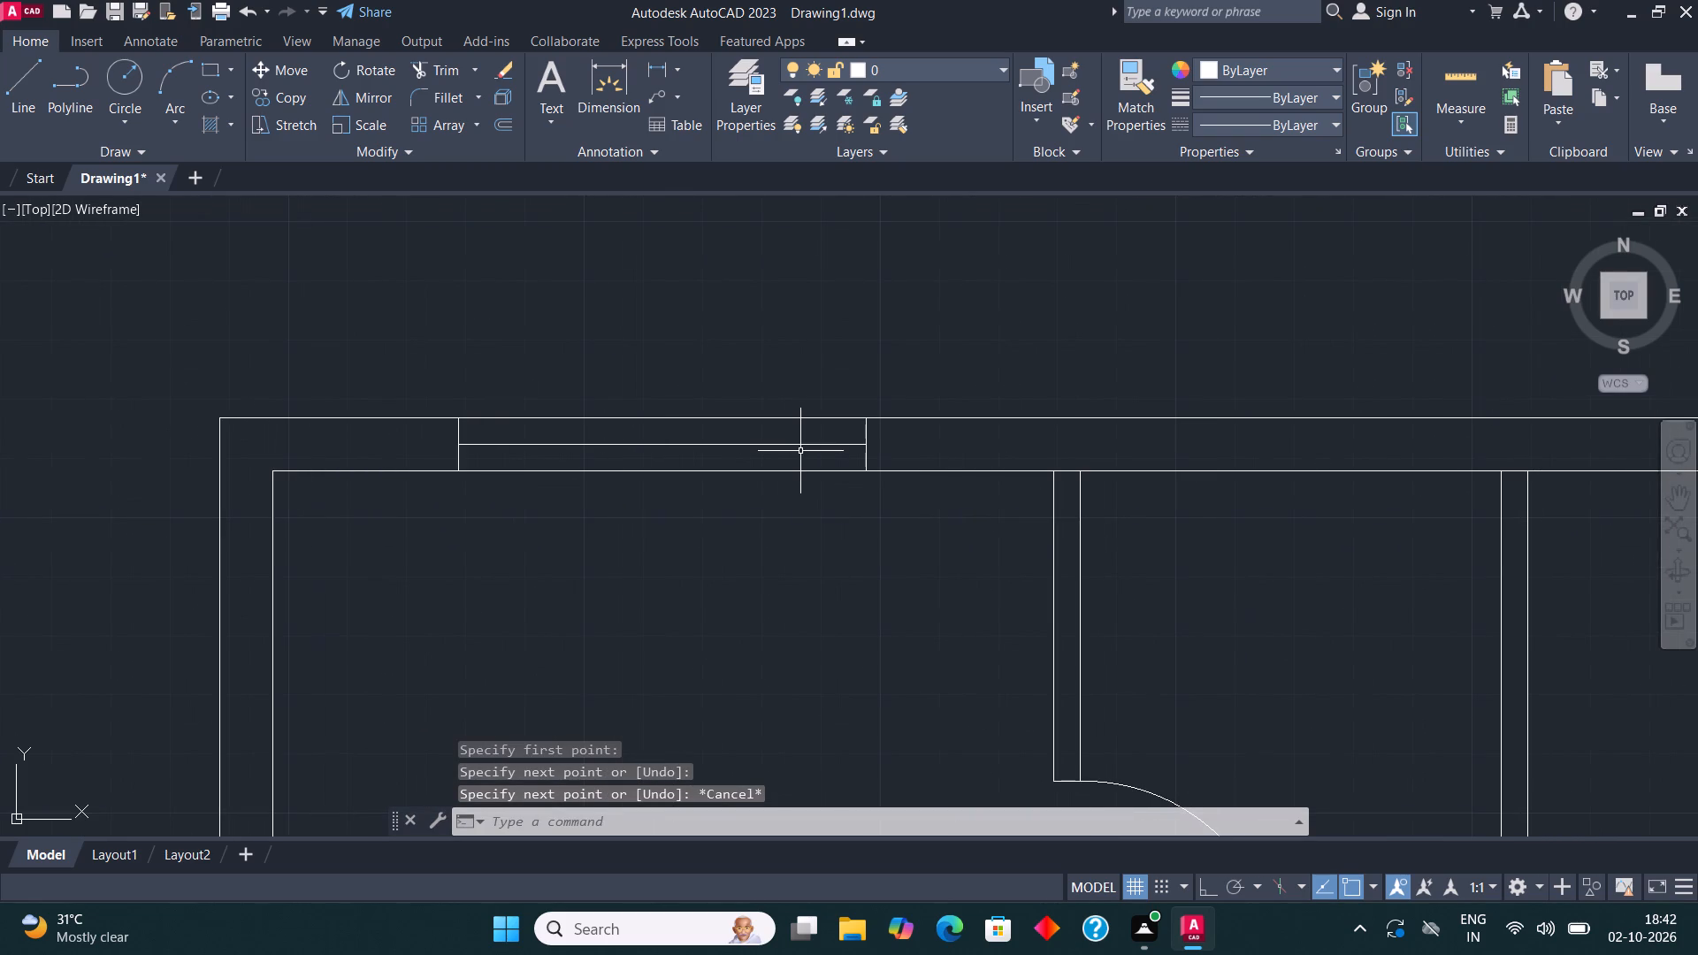
Draw a narrower window in the top outer wall of the small top room in the left half, with a horizontal centre line.
{"action": "left_click", "coordinate": [215, 71]}
{"action": "scroll", "coordinate": [1045, 517], "scroll_direction": "down", "scroll_amount": 1}
{"action": "middle_click_drag", "start_coordinate": [1087, 503], "coordinate": [1004, 500]}
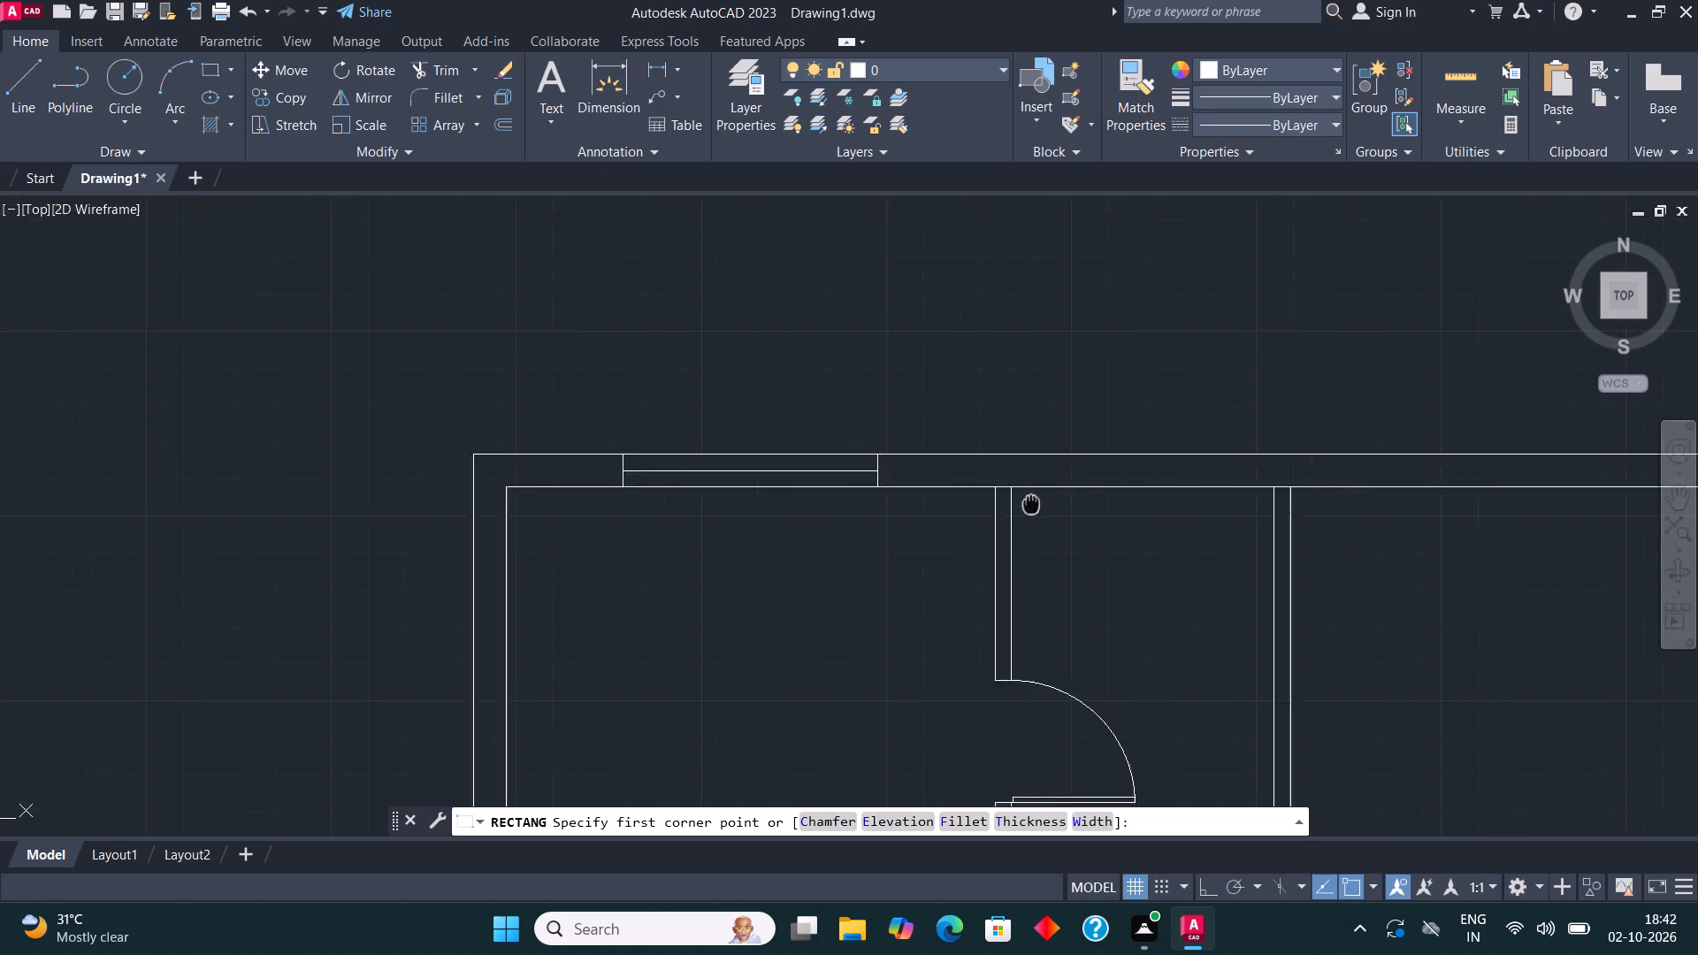
{"action": "middle_click_drag", "start_coordinate": [1004, 500], "coordinate": [807, 507]}
{"action": "scroll", "coordinate": [1001, 444], "scroll_direction": "up", "scroll_amount": 2}
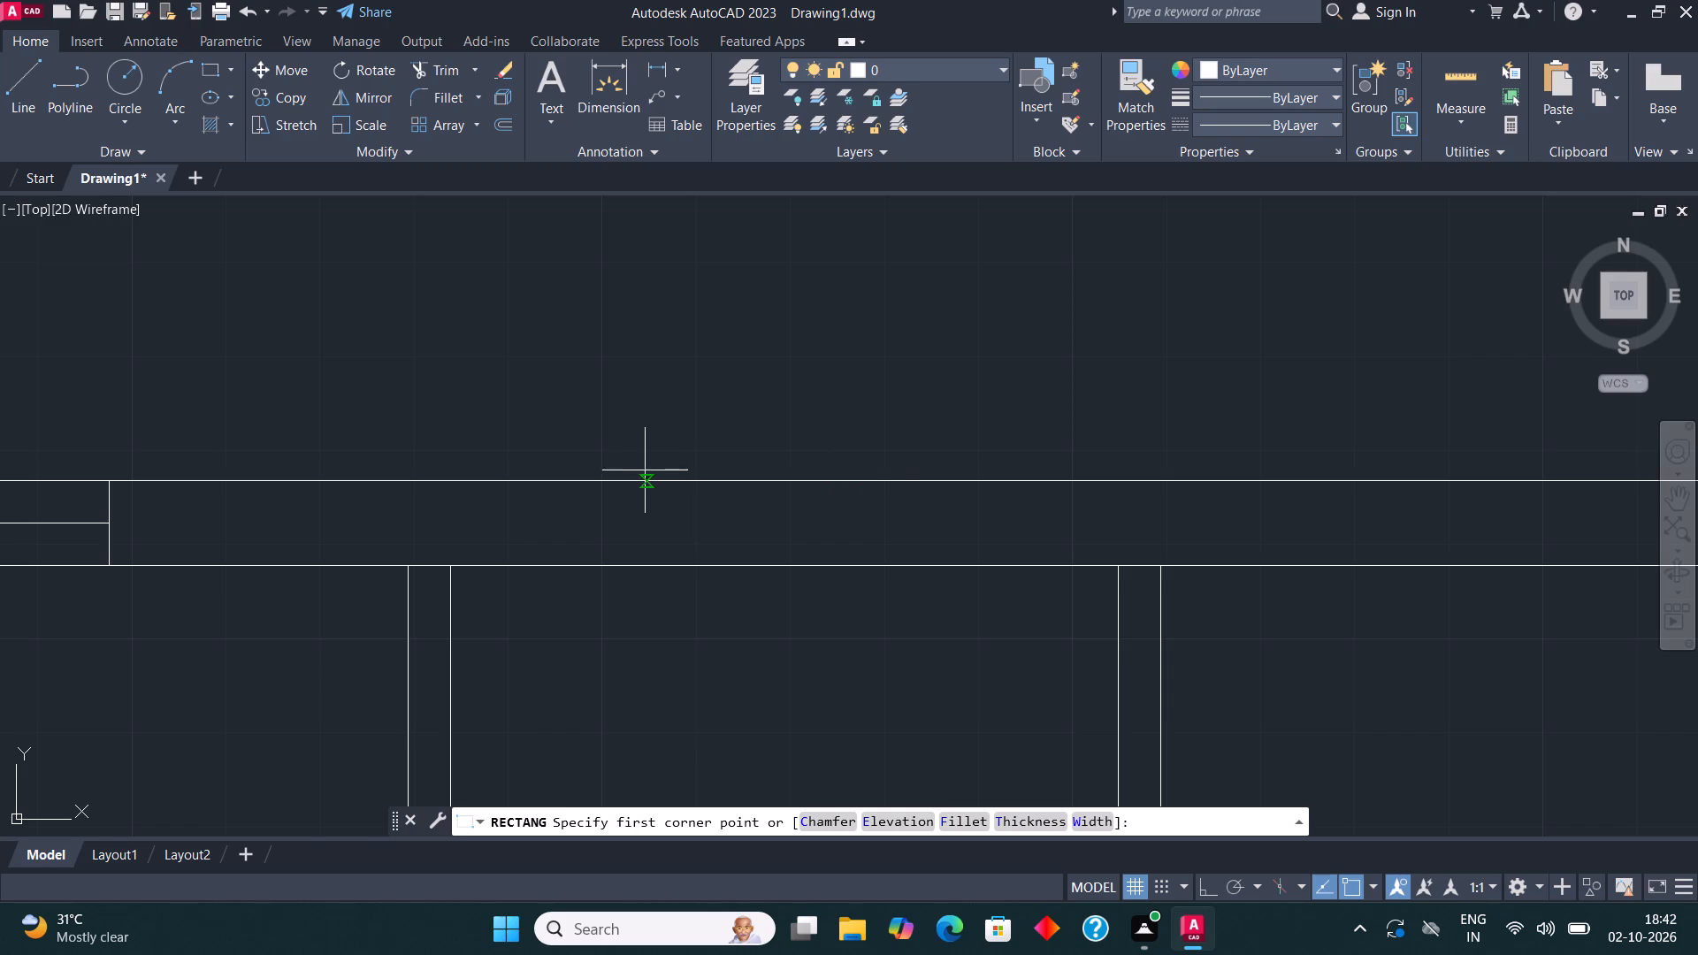
{"action": "left_click", "coordinate": [650, 488]}
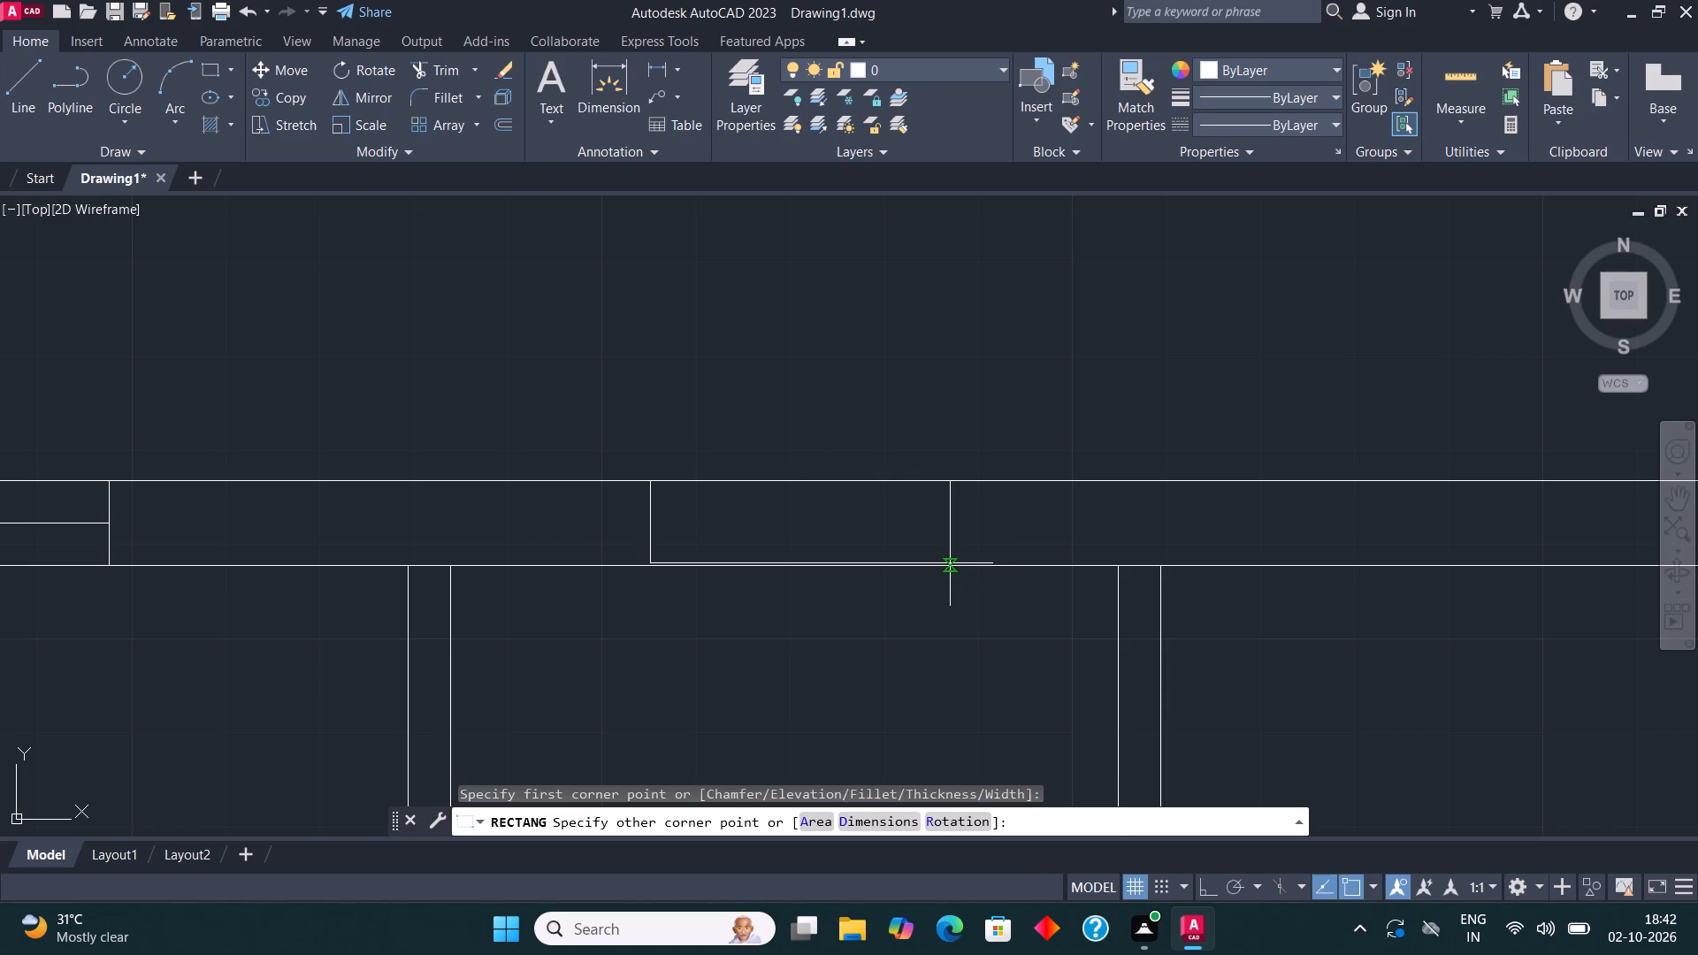
{"action": "left_click", "coordinate": [945, 565]}
{"action": "left_click", "coordinate": [40, 75]}
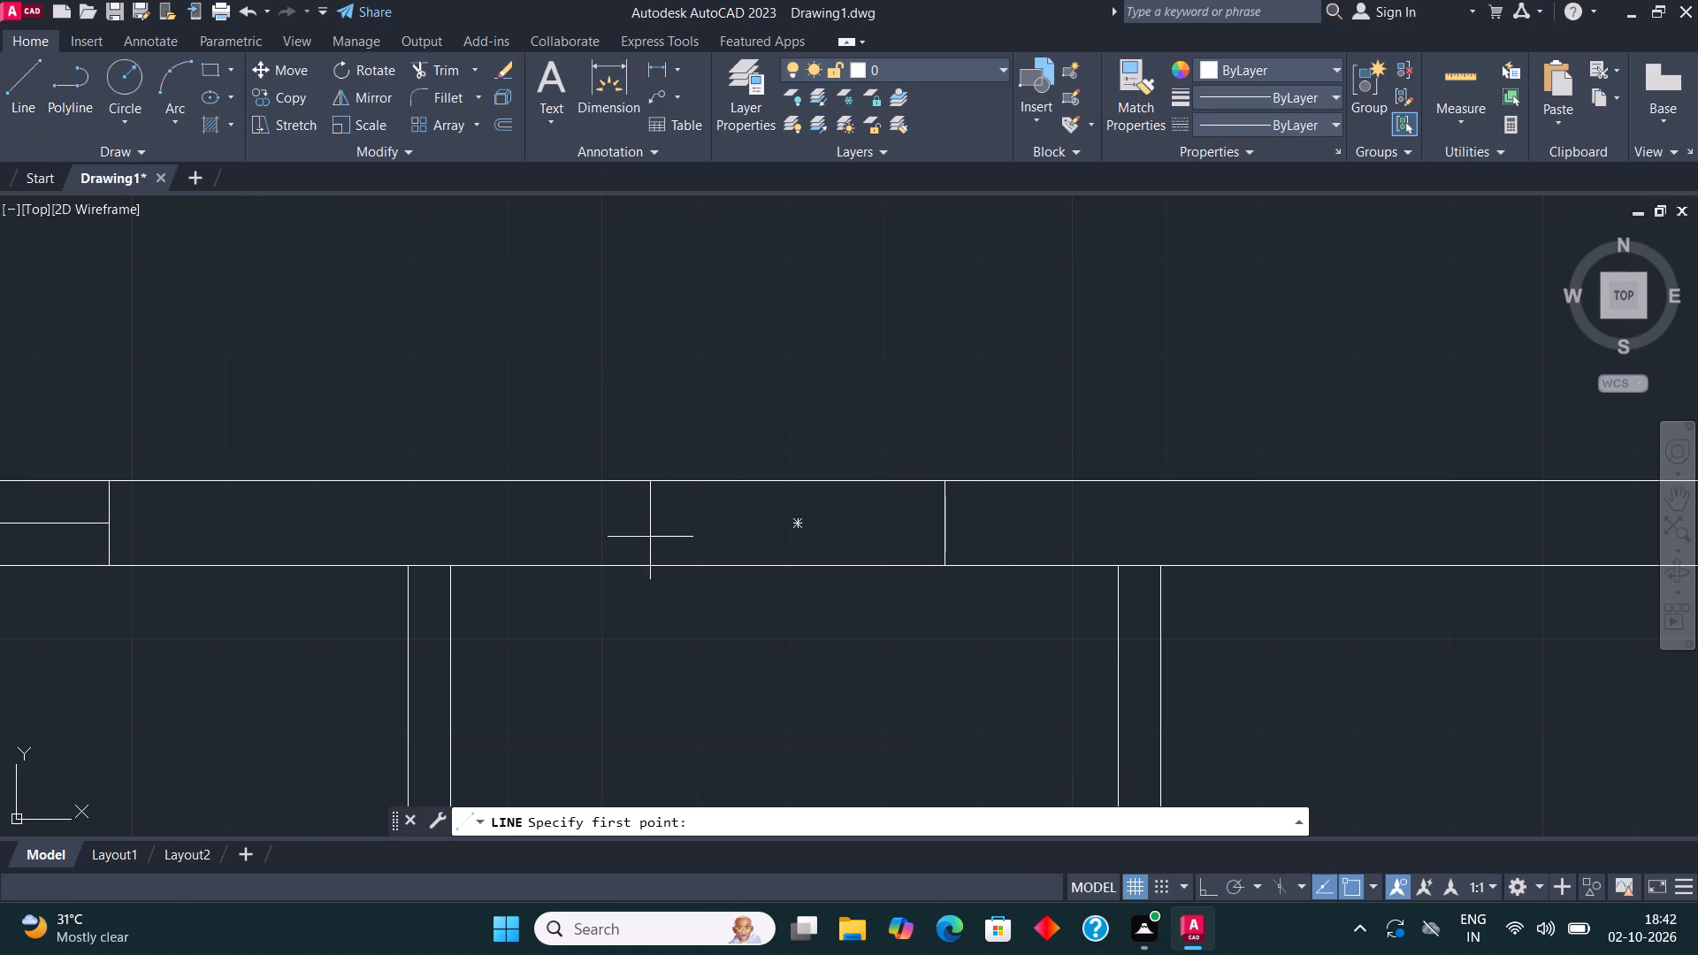
{"action": "left_click", "coordinate": [657, 528]}
{"action": "left_click", "coordinate": [944, 529]}
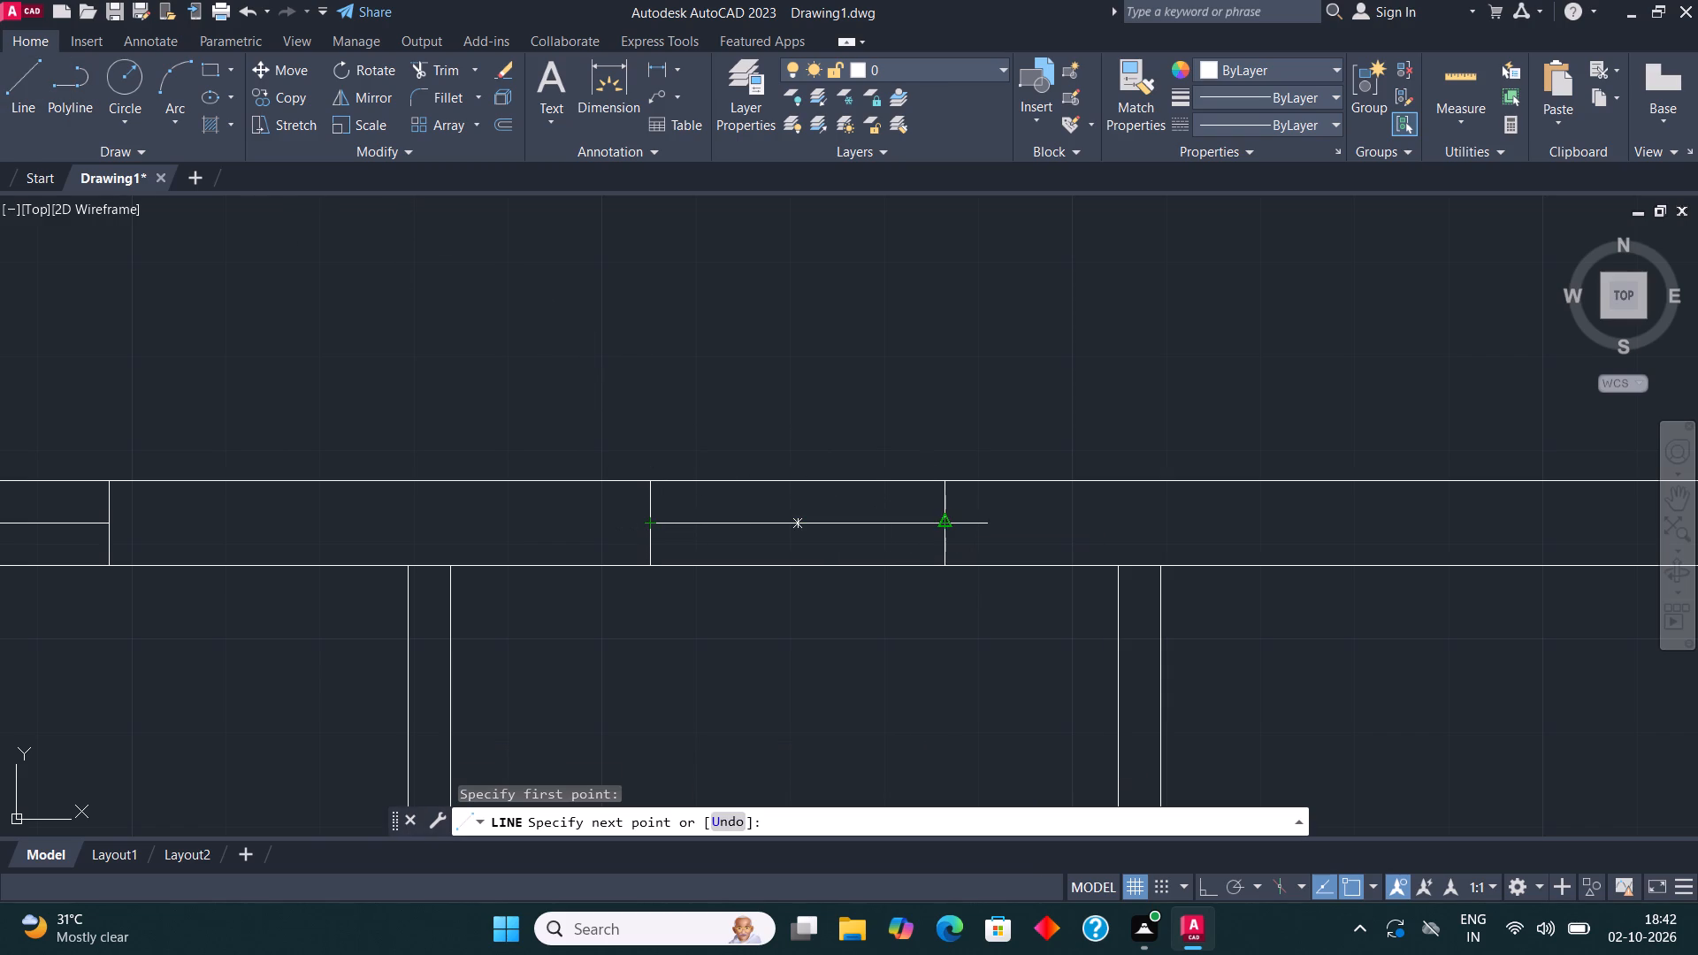
{"action": "key", "text": "Escape"}
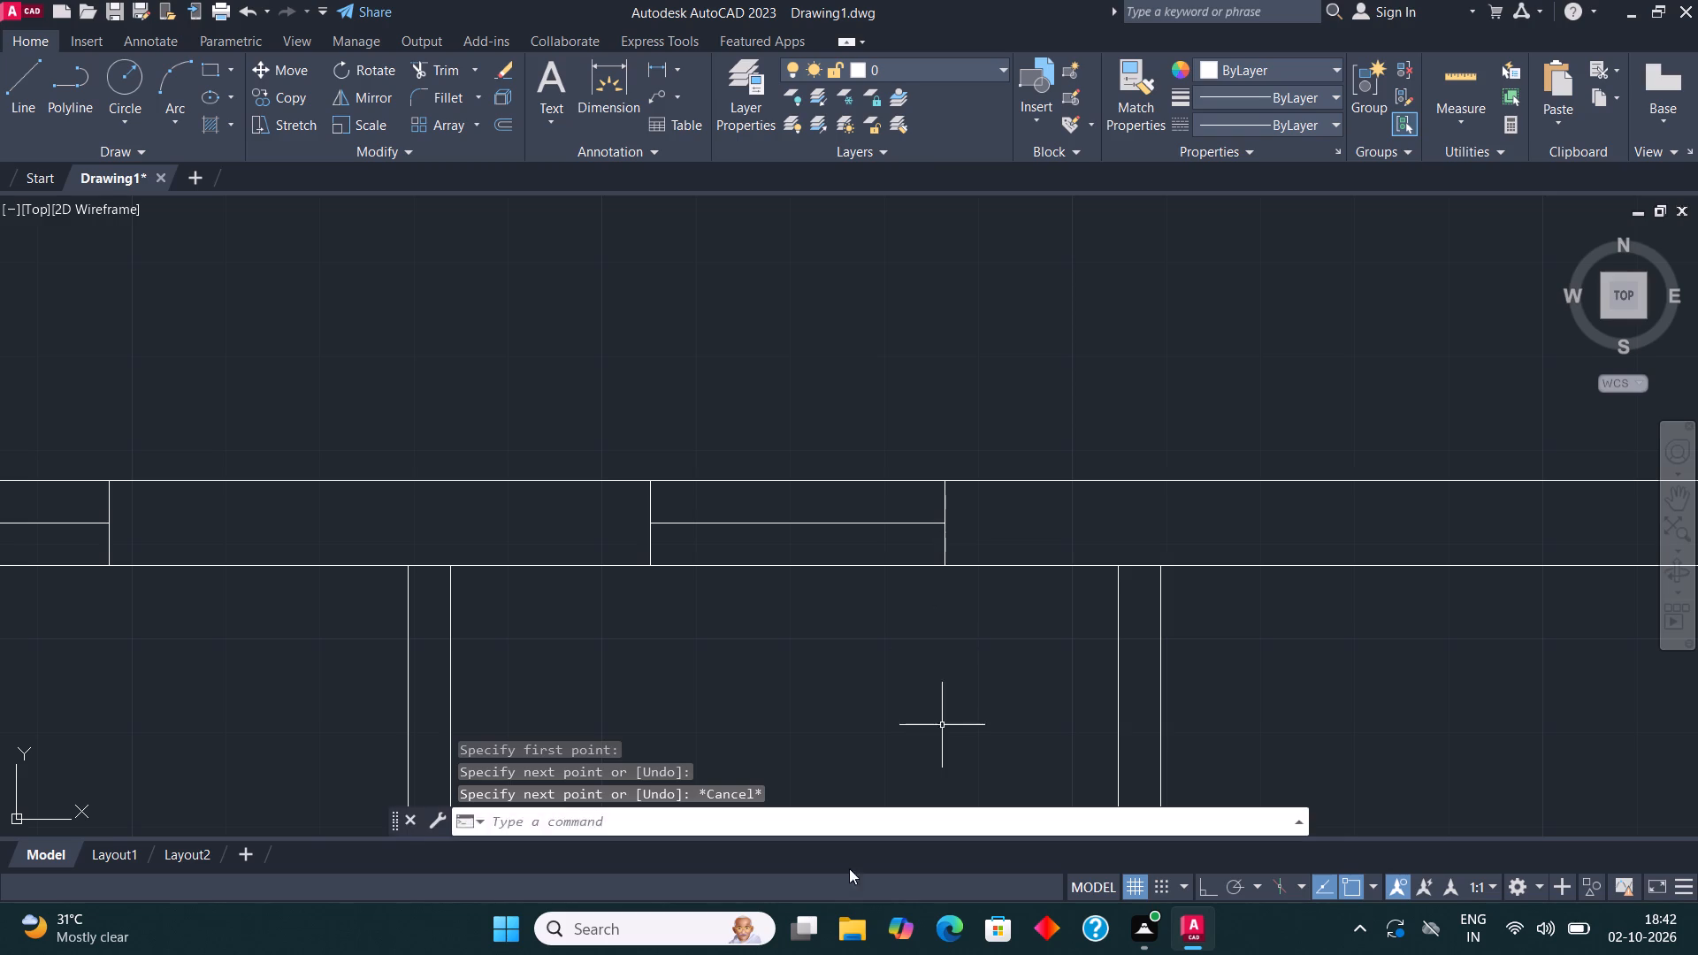
Copy the top-left room's window along the top outer wall to the rooms on both sides of the central wall and the top-right room.
{"action": "scroll", "coordinate": [950, 849], "scroll_direction": "down", "scroll_amount": 2}
{"action": "scroll", "coordinate": [1327, 498], "scroll_direction": "down", "scroll_amount": 2}
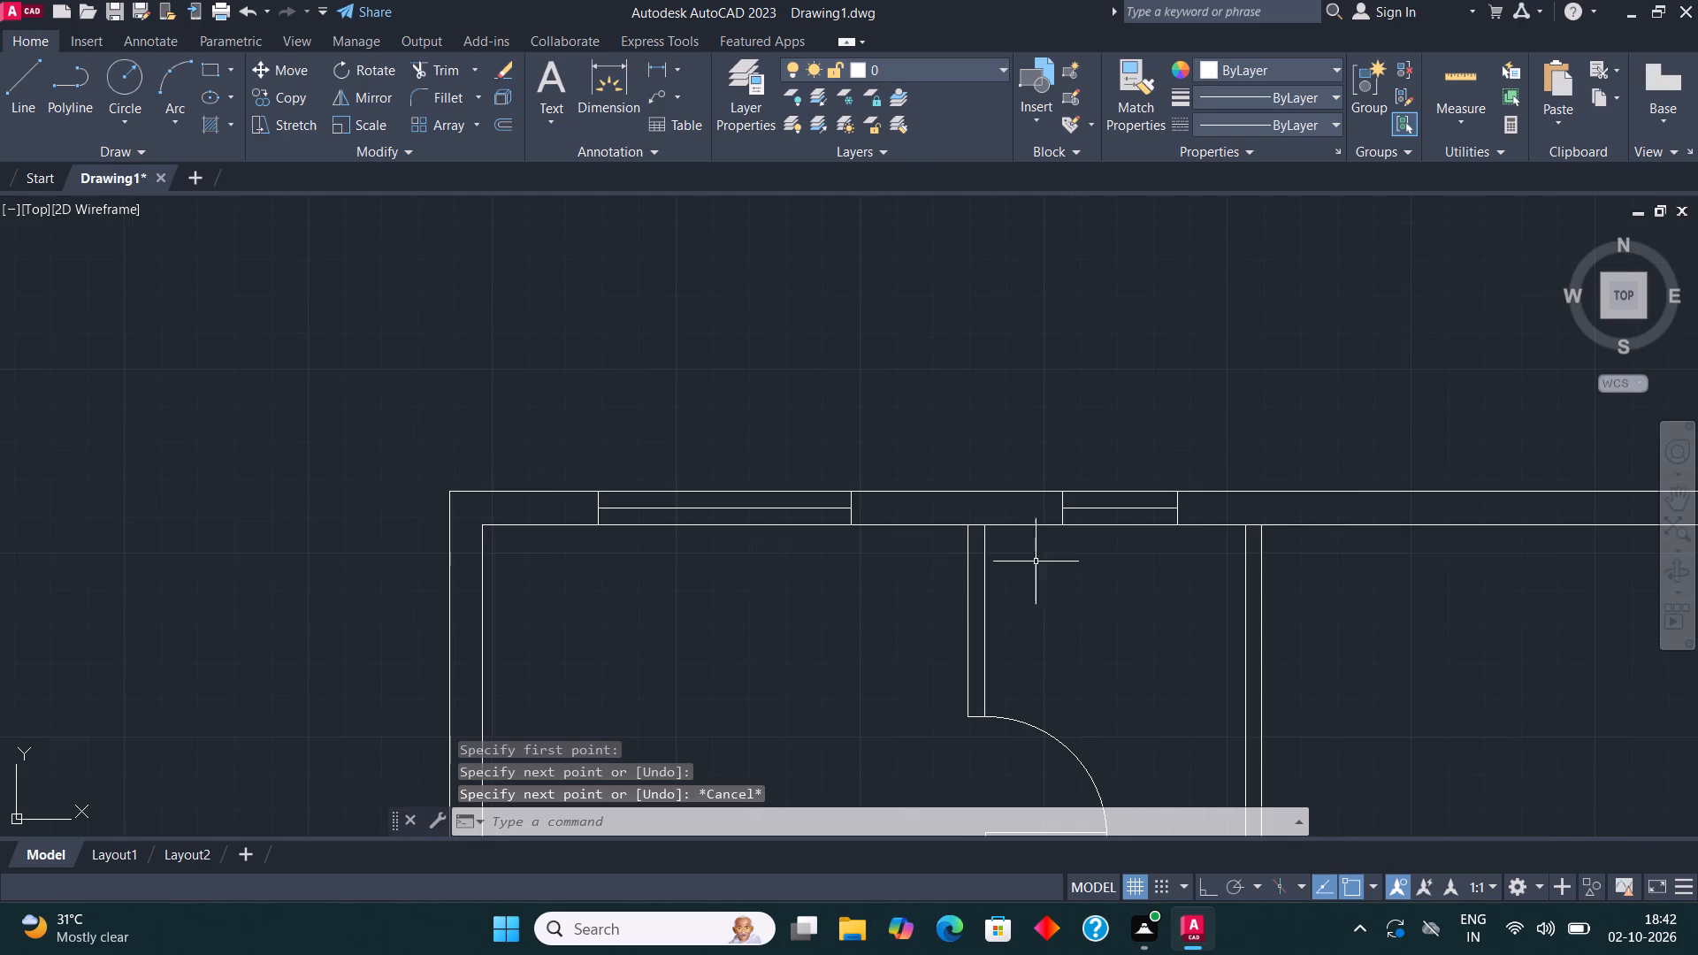
{"action": "scroll", "coordinate": [620, 544], "scroll_direction": "up", "scroll_amount": 1}
{"action": "left_click", "coordinate": [544, 541]}
{"action": "left_click", "coordinate": [1082, 400]}
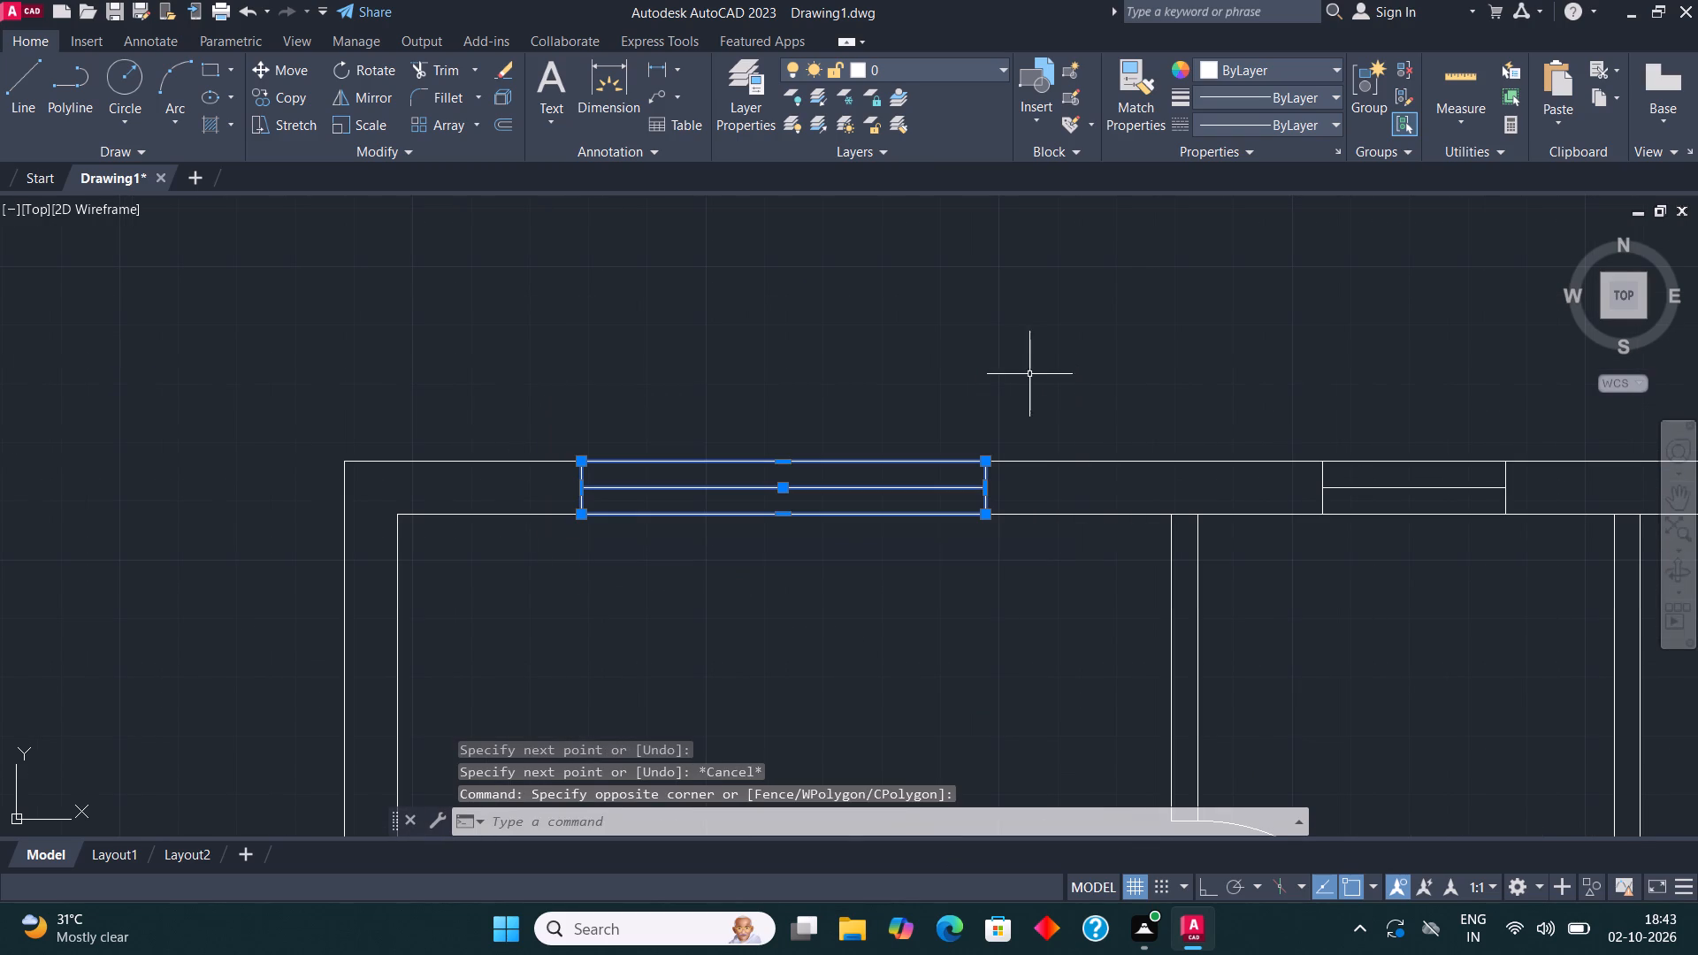
{"action": "left_click", "coordinate": [302, 103]}
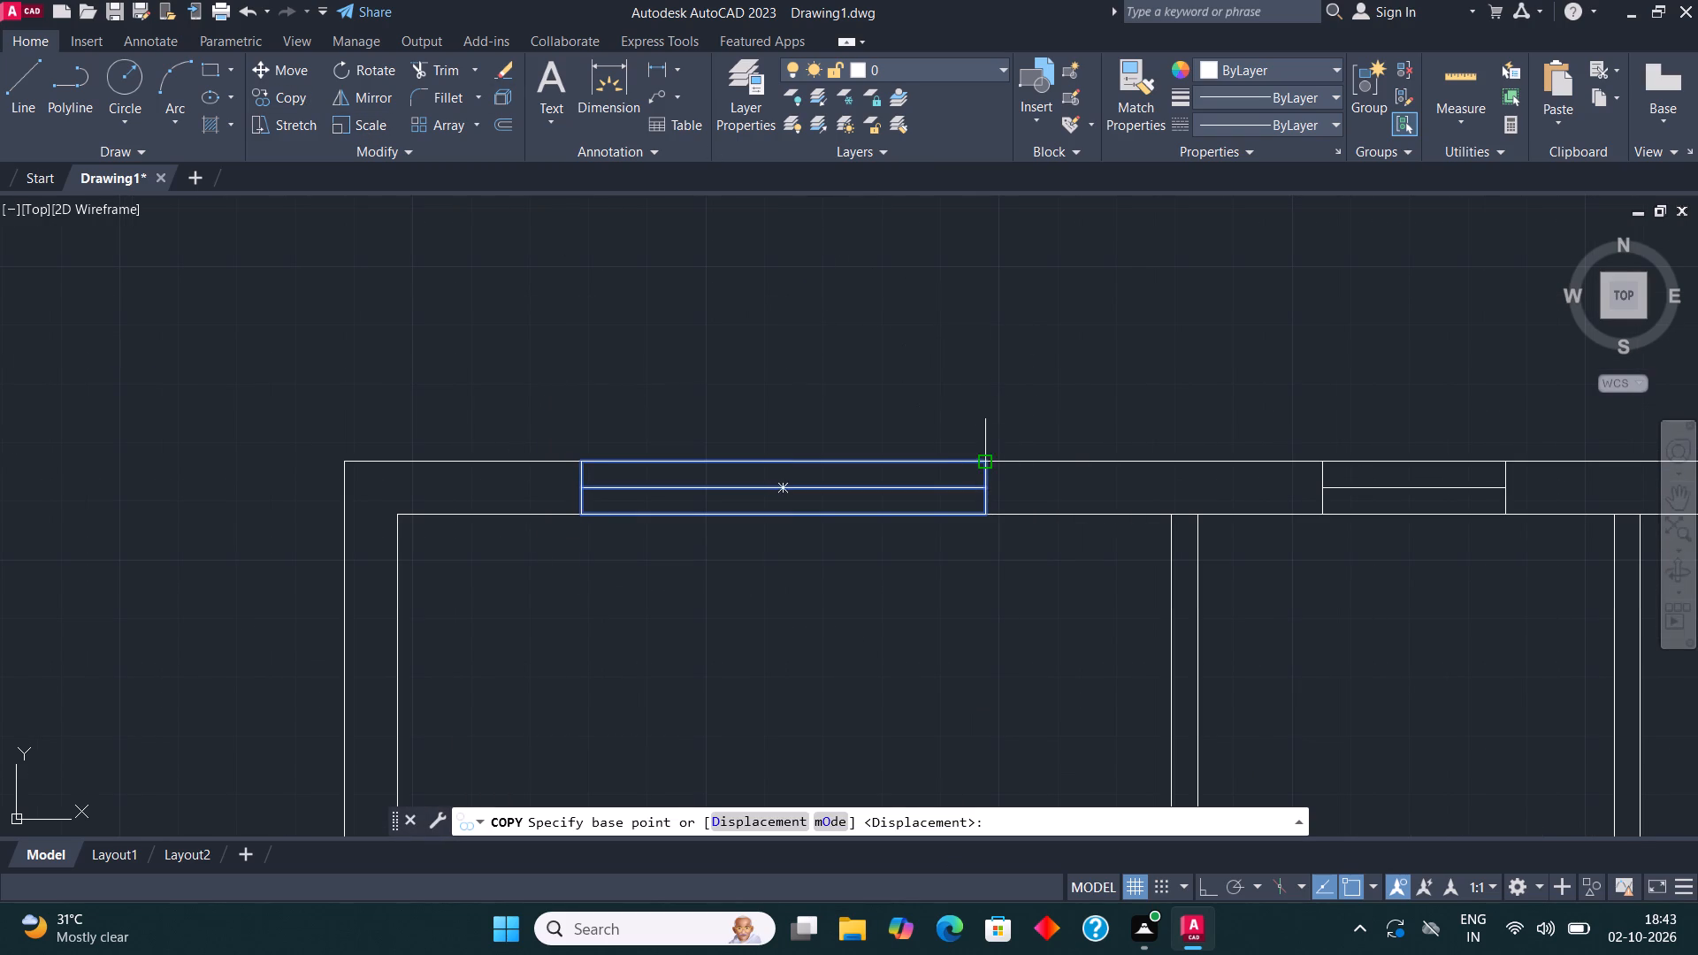
{"action": "left_click", "coordinate": [985, 458]}
{"action": "scroll", "coordinate": [802, 493], "scroll_direction": "down", "scroll_amount": 4}
{"action": "scroll", "coordinate": [998, 483], "scroll_direction": "up", "scroll_amount": 3}
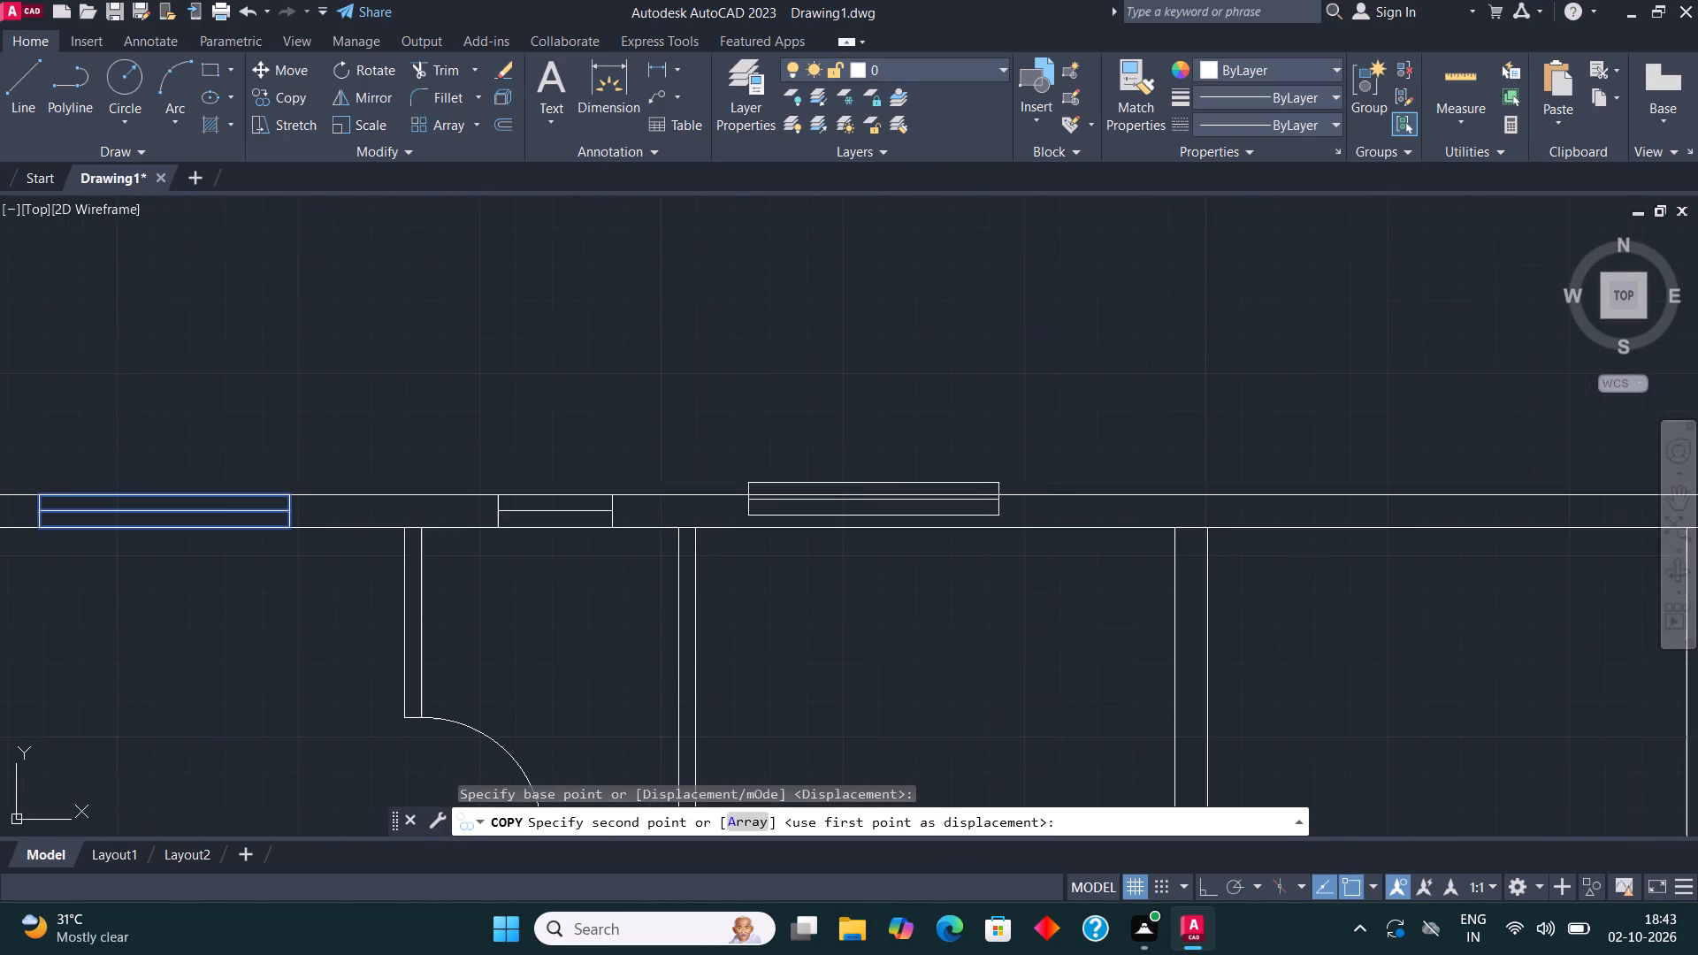
{"action": "left_click", "coordinate": [1059, 497]}
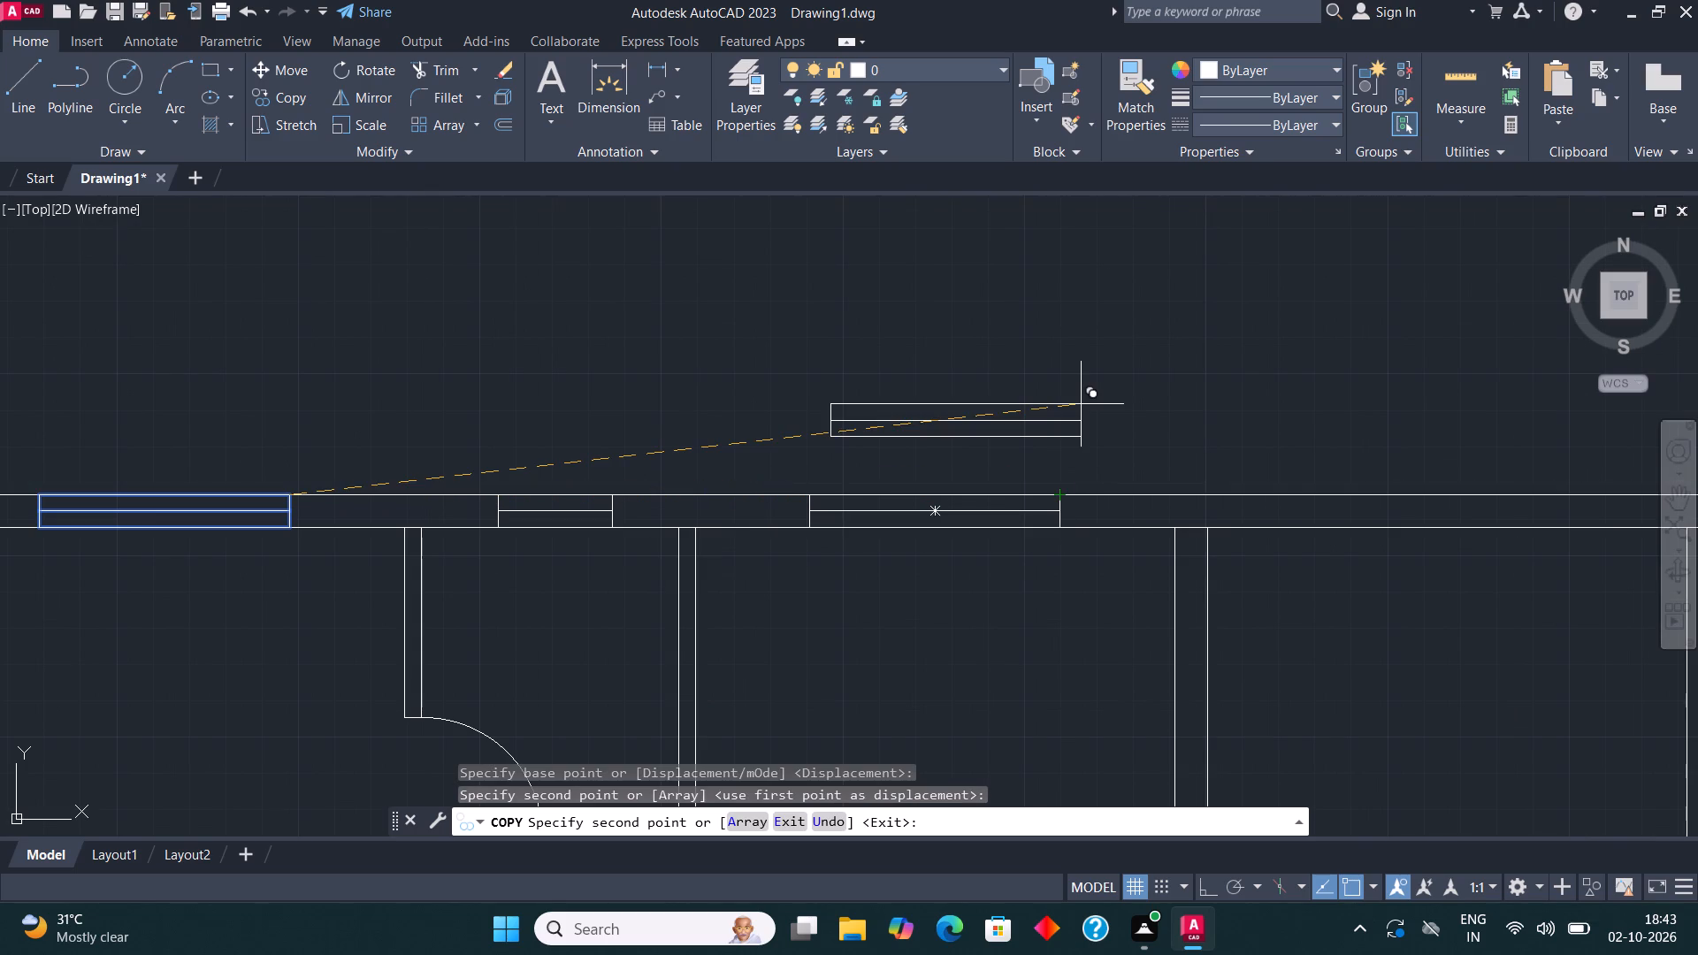
{"action": "scroll", "coordinate": [963, 431], "scroll_direction": "down", "scroll_amount": 3}
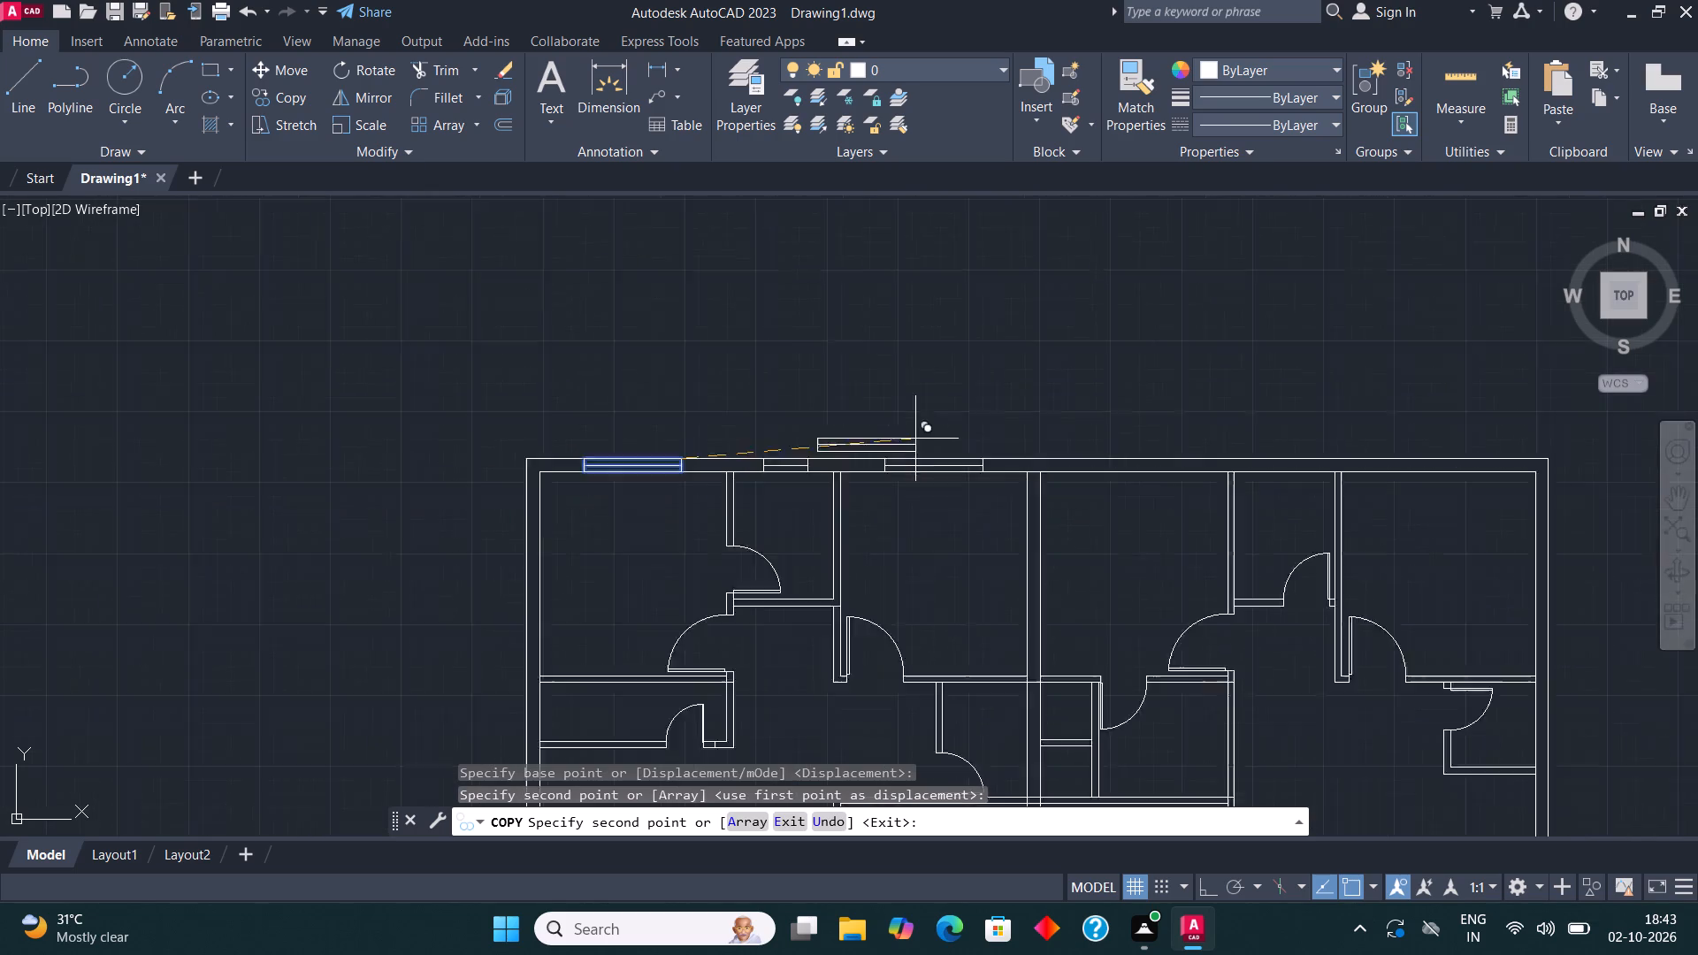
{"action": "scroll", "coordinate": [1114, 456], "scroll_direction": "up", "scroll_amount": 4}
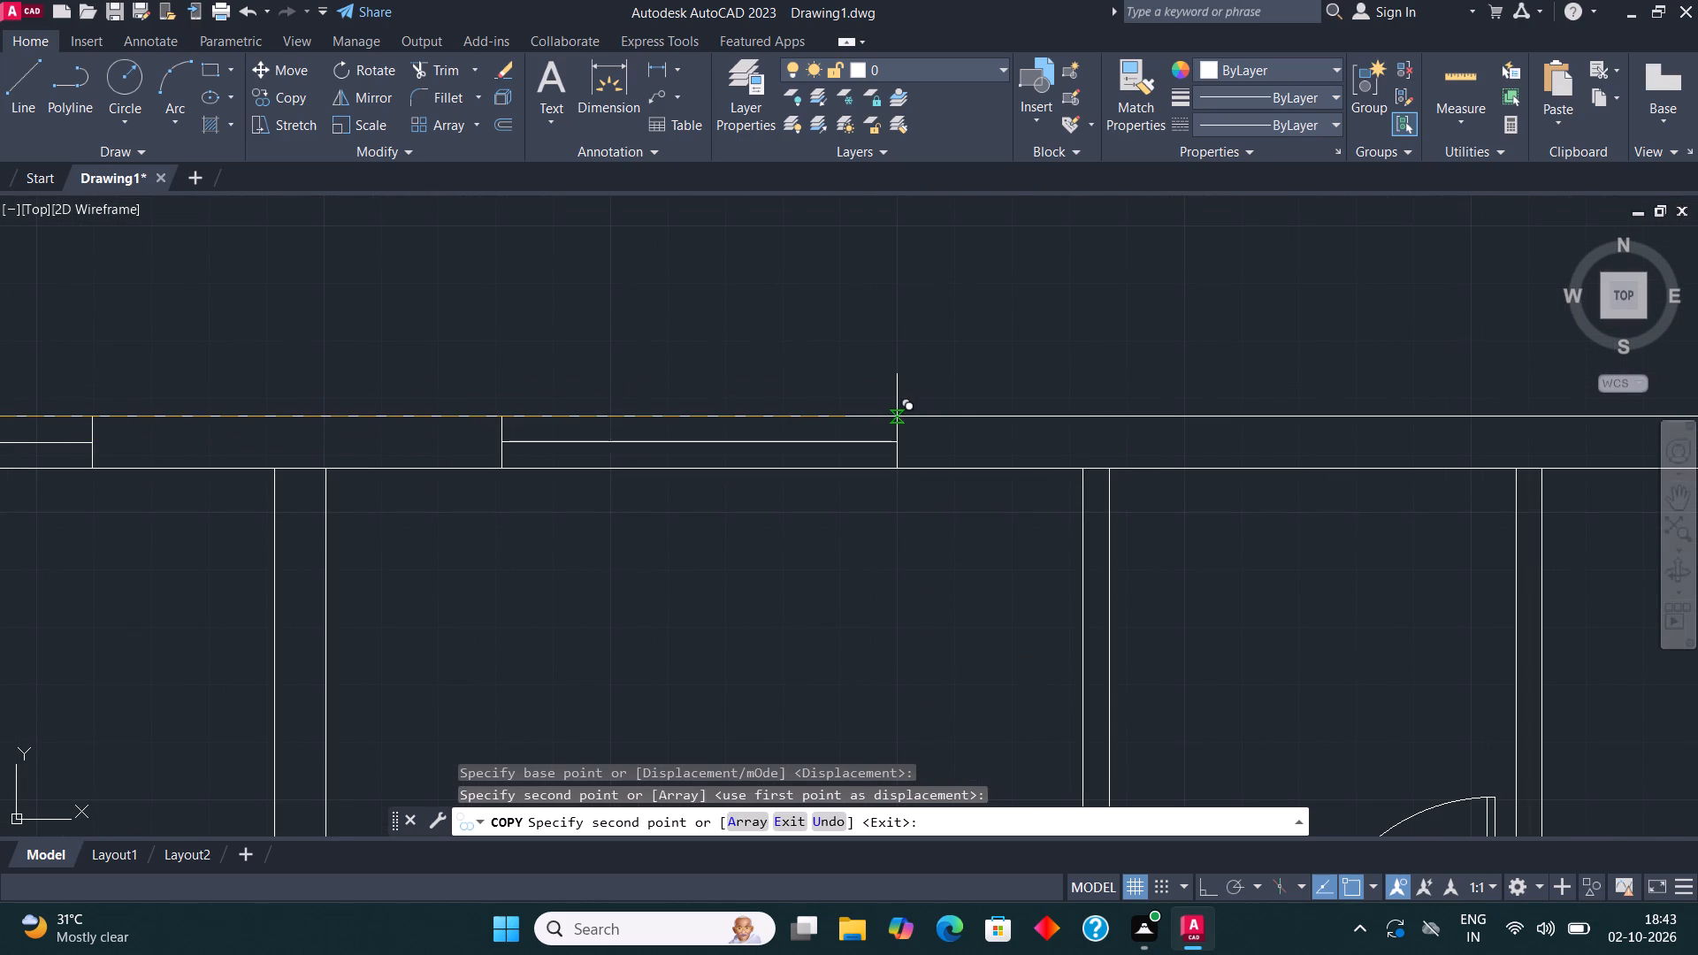
{"action": "left_click", "coordinate": [897, 416]}
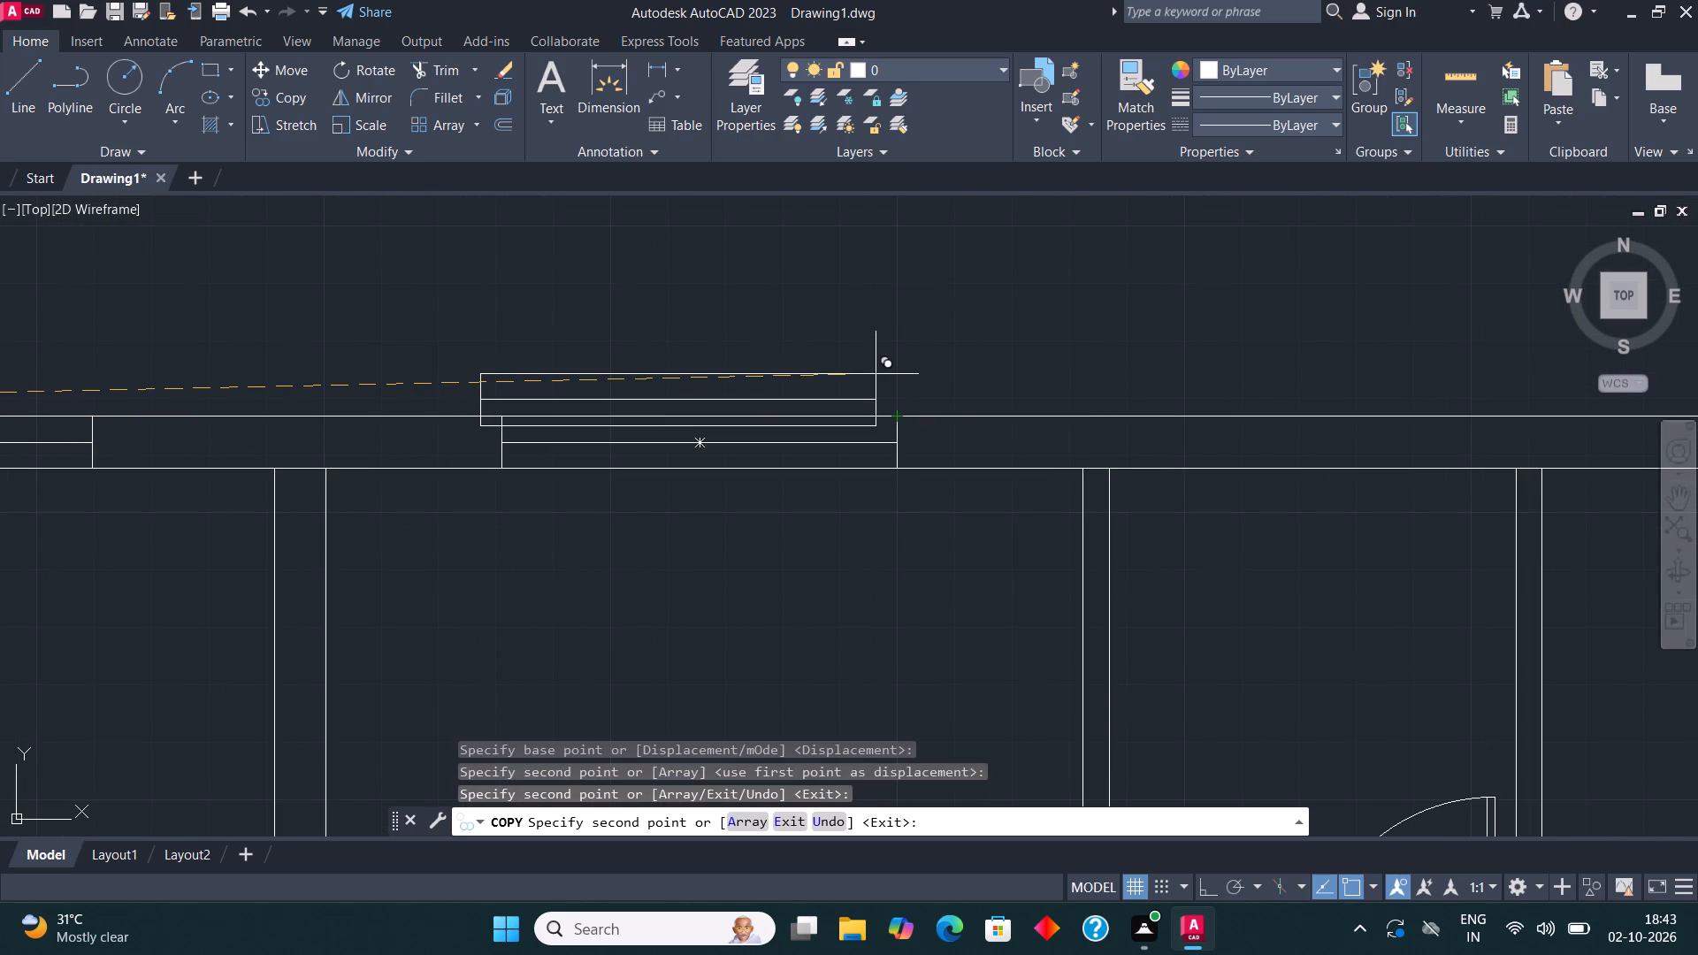
{"action": "scroll", "coordinate": [232, 568], "scroll_direction": "down", "scroll_amount": 3}
{"action": "scroll", "coordinate": [662, 504], "scroll_direction": "up", "scroll_amount": 2}
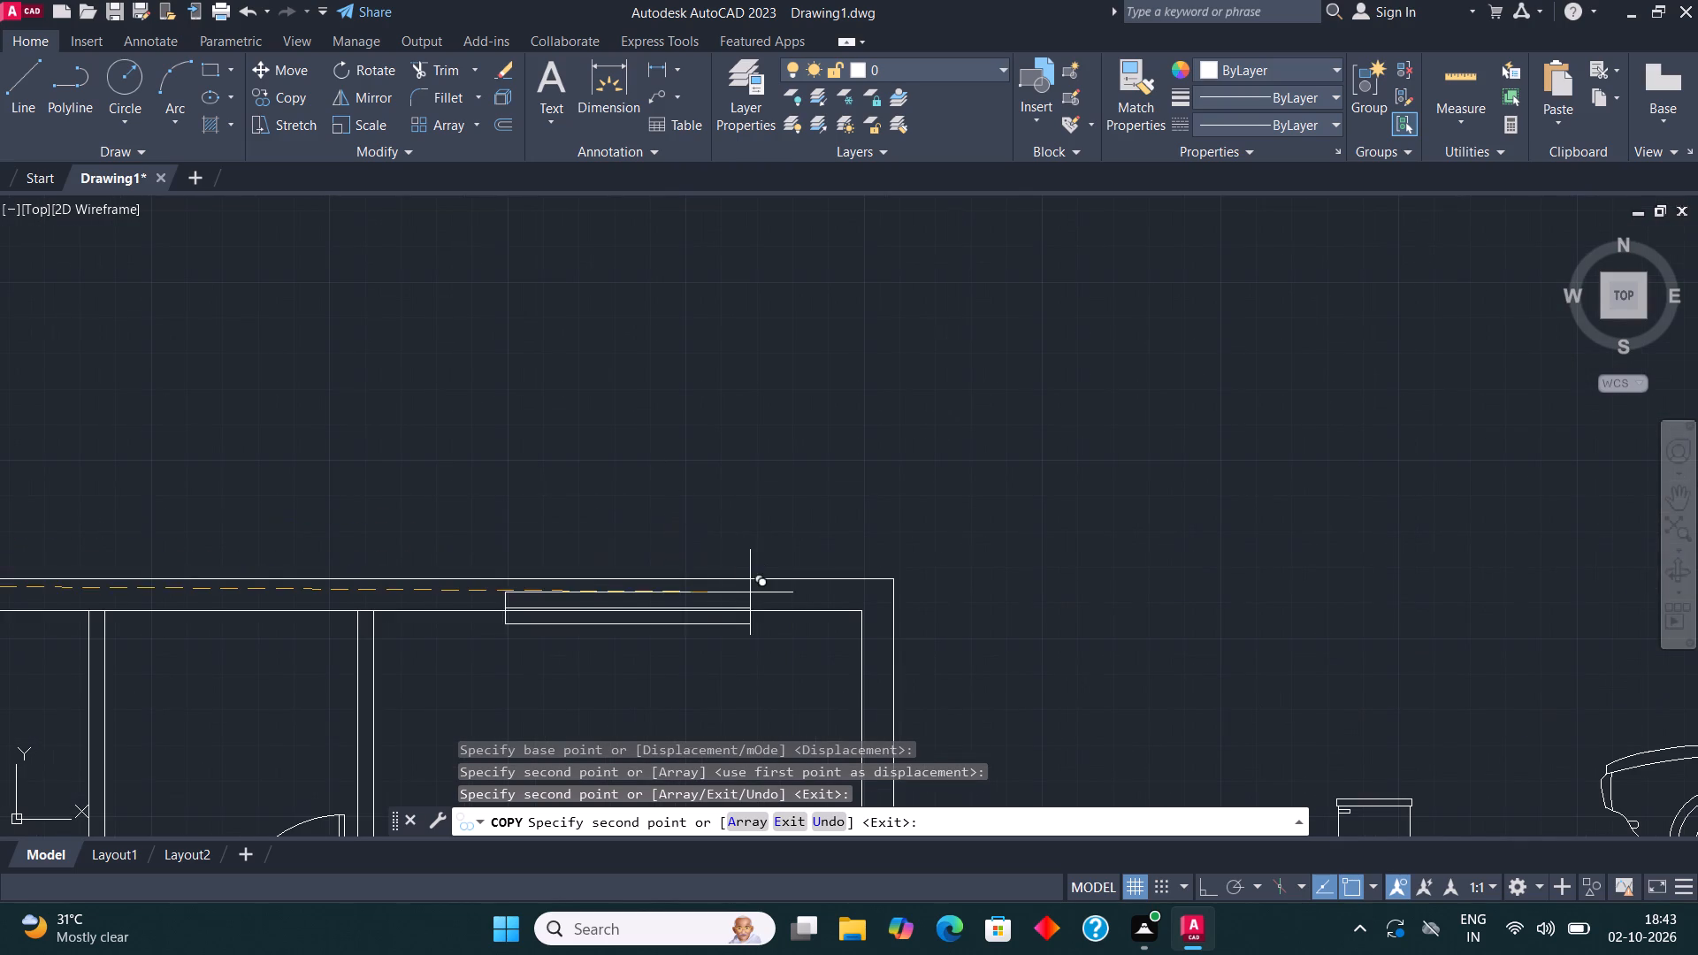
{"action": "left_click", "coordinate": [740, 585]}
{"action": "key", "text": "Escape"}
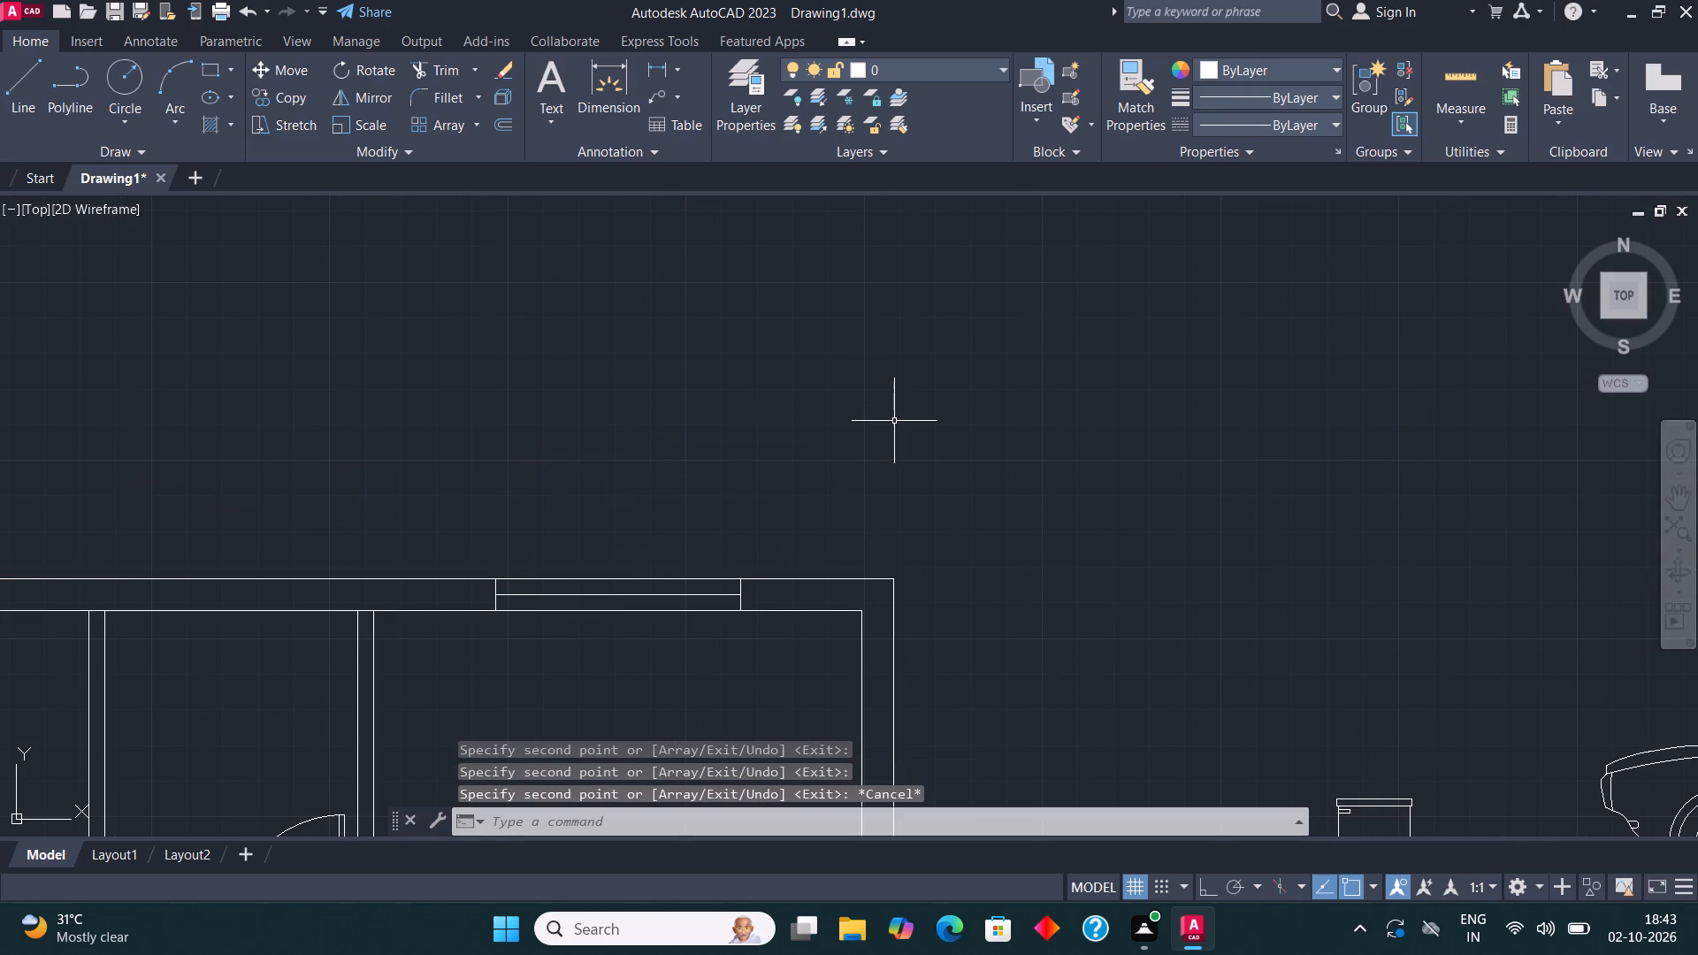
Copy the narrower window onto the top outer wall of the small top room in the plan's right half.
{"action": "scroll", "coordinate": [966, 485], "scroll_direction": "down", "scroll_amount": 5}
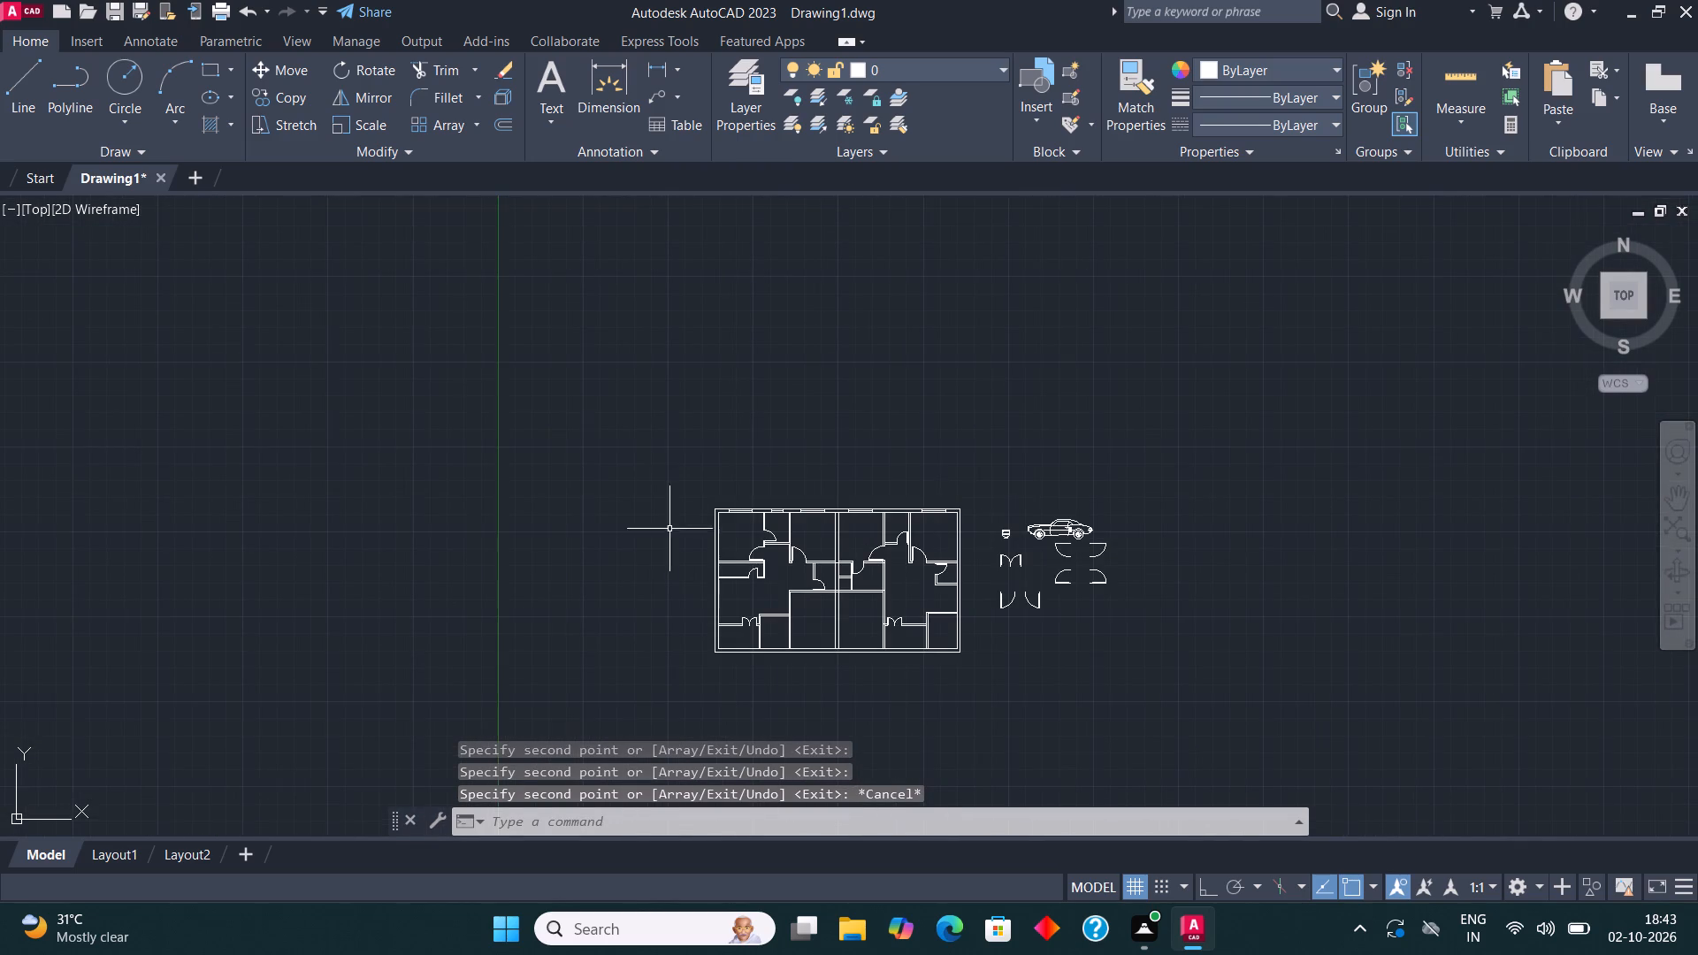
{"action": "scroll", "coordinate": [810, 500], "scroll_direction": "up", "scroll_amount": 3}
{"action": "scroll", "coordinate": [587, 582], "scroll_direction": "up", "scroll_amount": 2}
{"action": "left_click", "coordinate": [670, 518]}
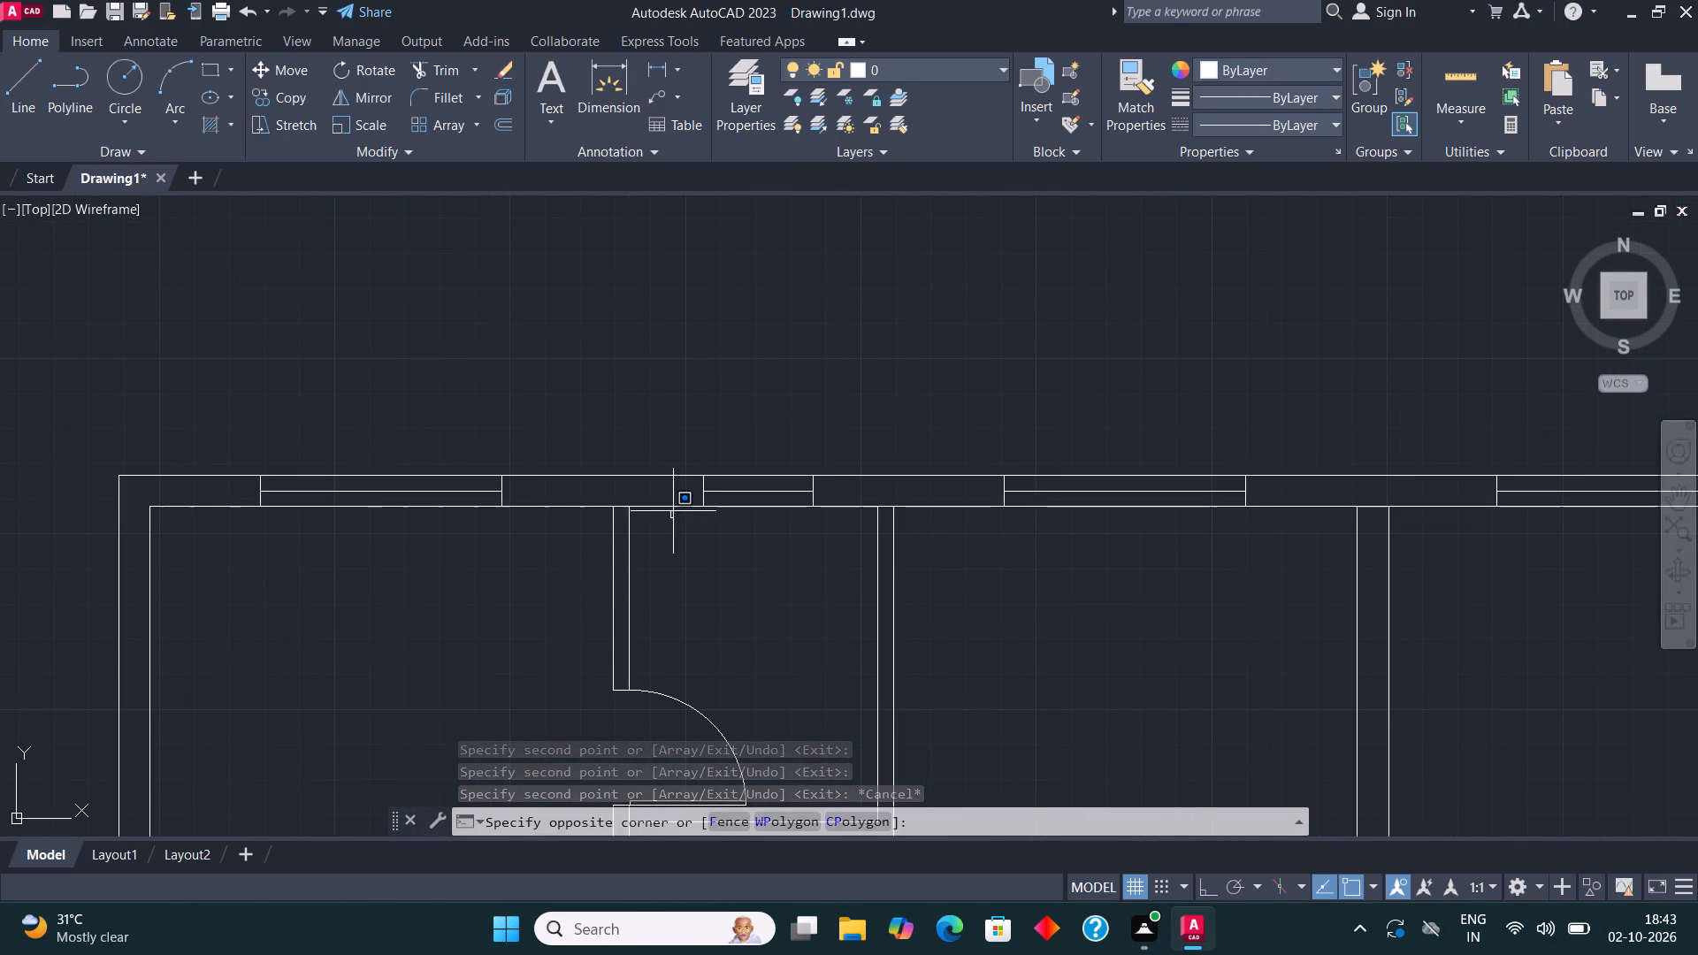
{"action": "left_click", "coordinate": [848, 441]}
{"action": "left_click", "coordinate": [300, 104]}
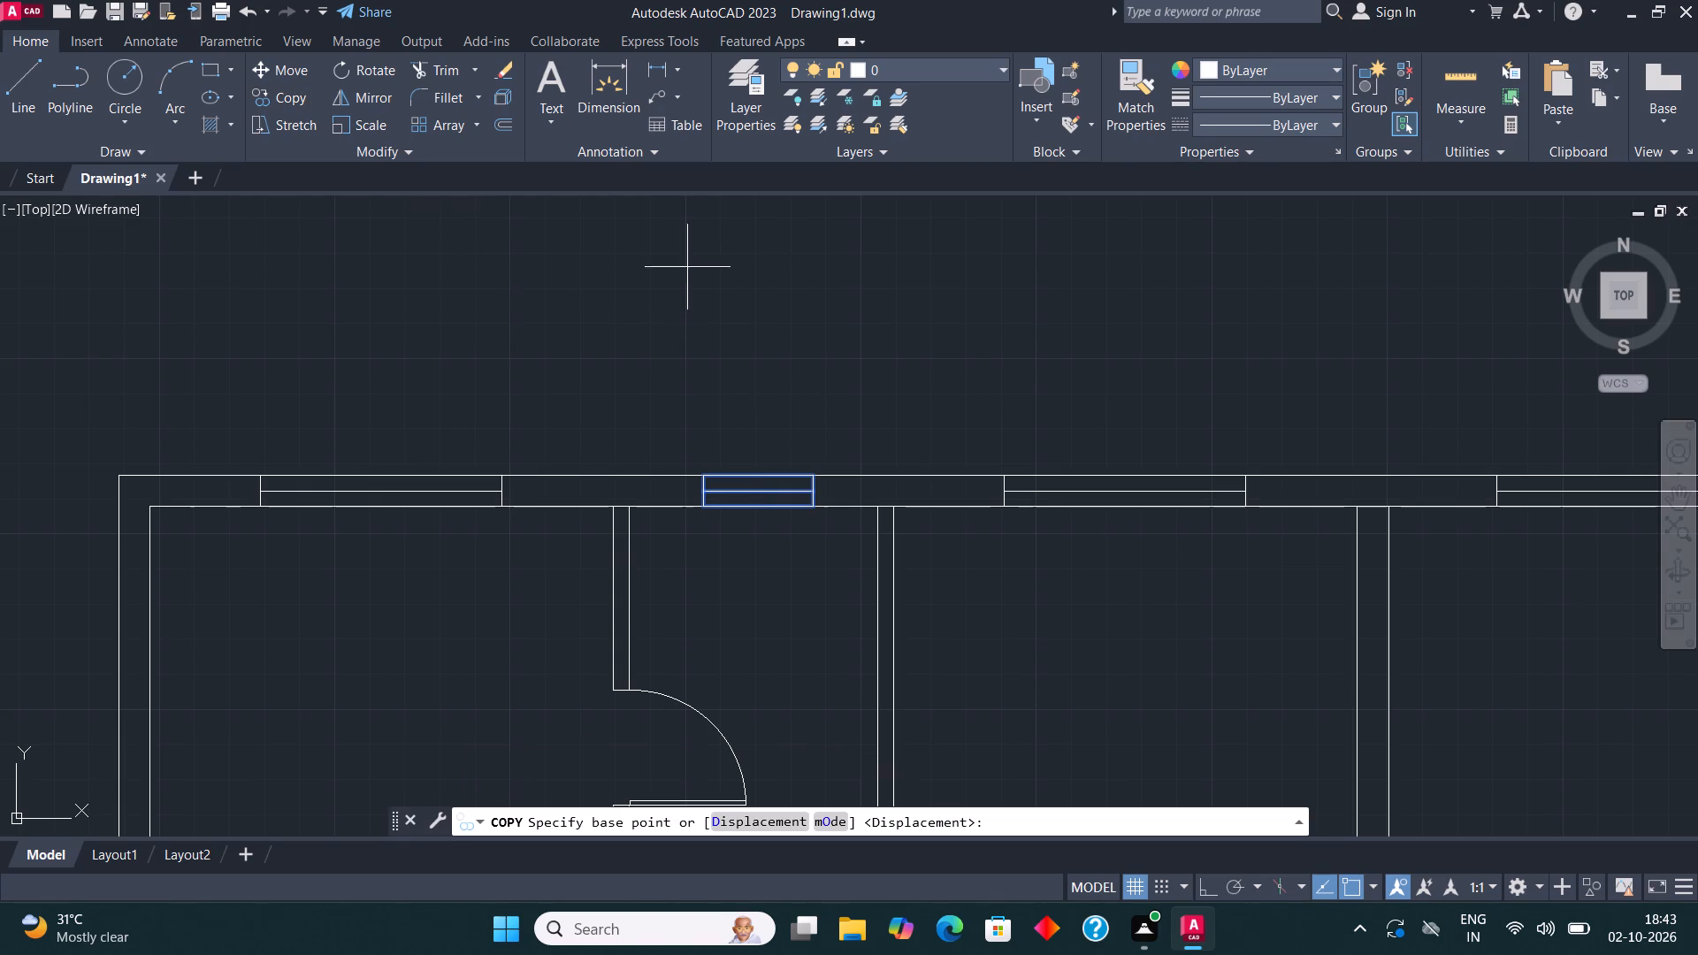
{"action": "left_click", "coordinate": [810, 469]}
{"action": "scroll", "coordinate": [548, 475], "scroll_direction": "down", "scroll_amount": 3}
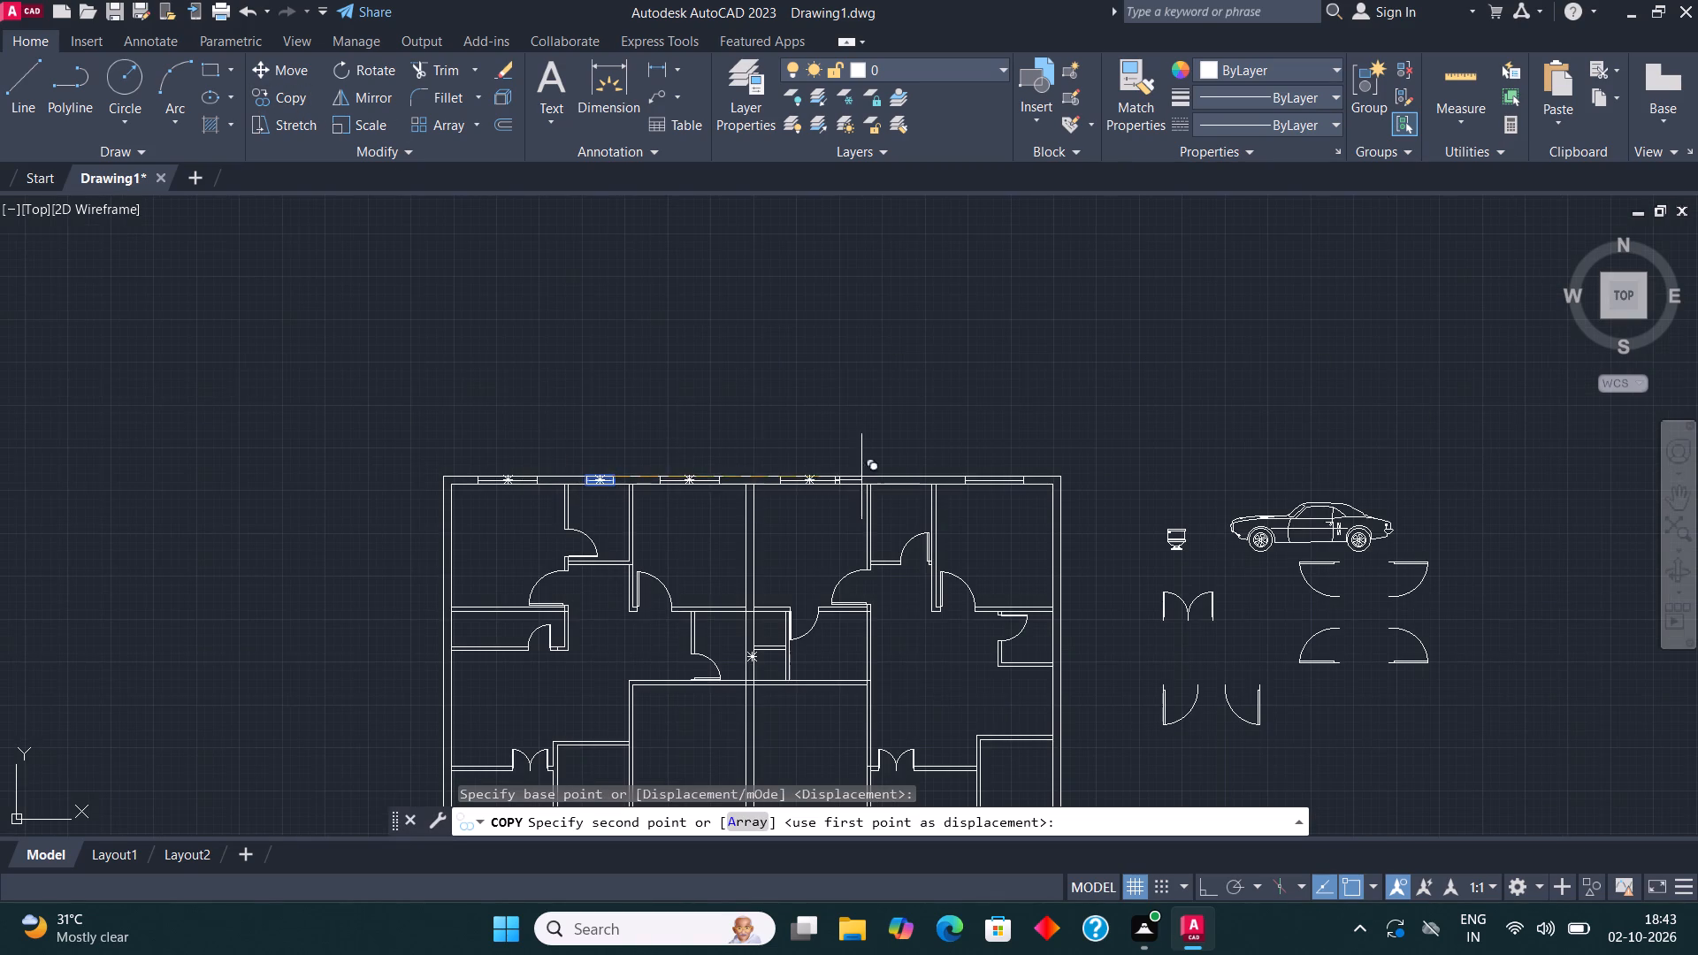
{"action": "scroll", "coordinate": [1002, 472], "scroll_direction": "up", "scroll_amount": 3}
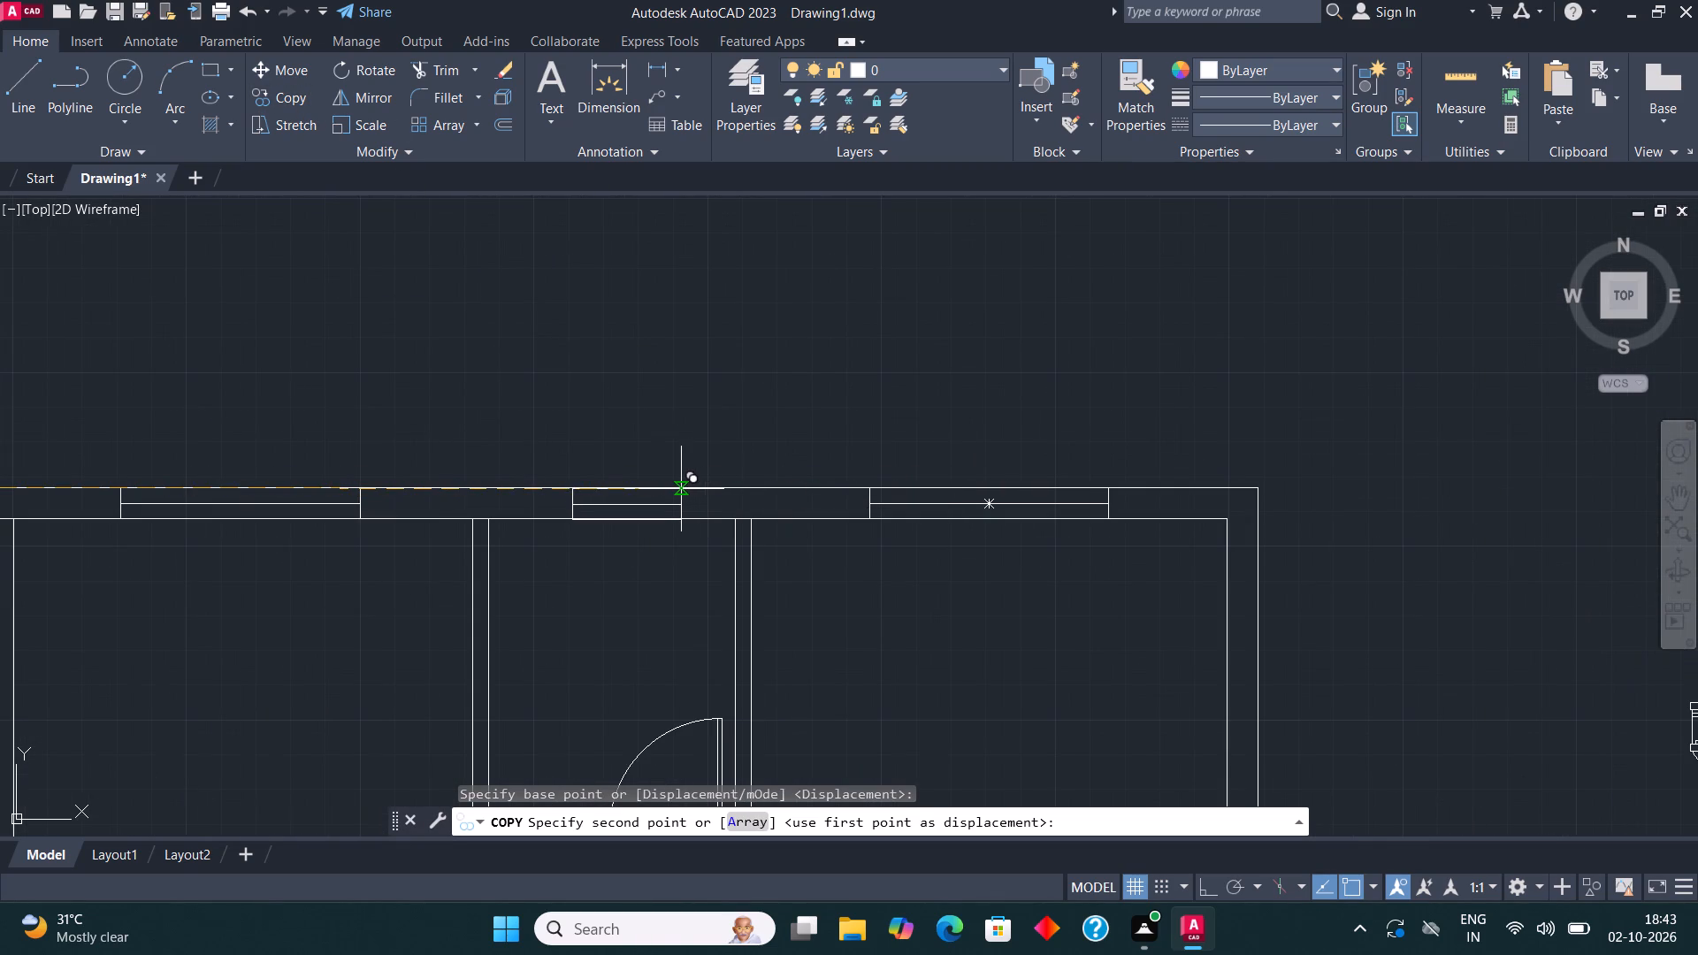
{"action": "left_click", "coordinate": [678, 489]}
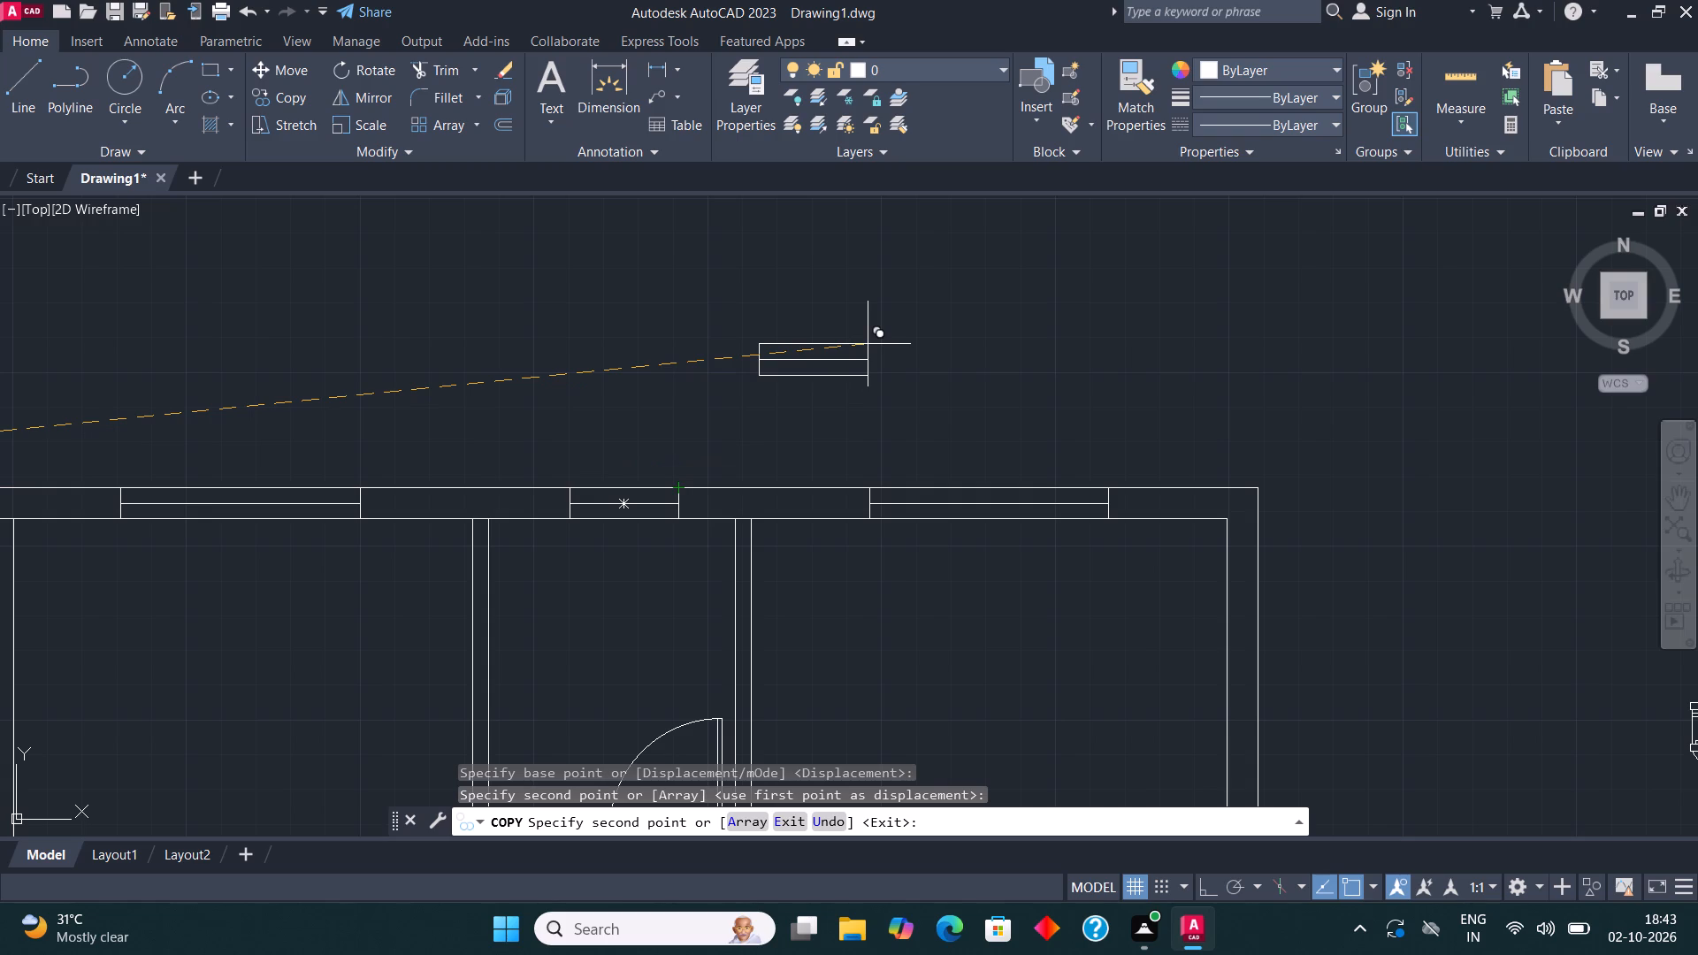
Copy the narrow window onto the bottom outer wall of the small room just right of the bottom-left corner room.
{"action": "scroll", "coordinate": [868, 344], "scroll_direction": "down", "scroll_amount": 6}
{"action": "scroll", "coordinate": [652, 574], "scroll_direction": "up", "scroll_amount": 1}
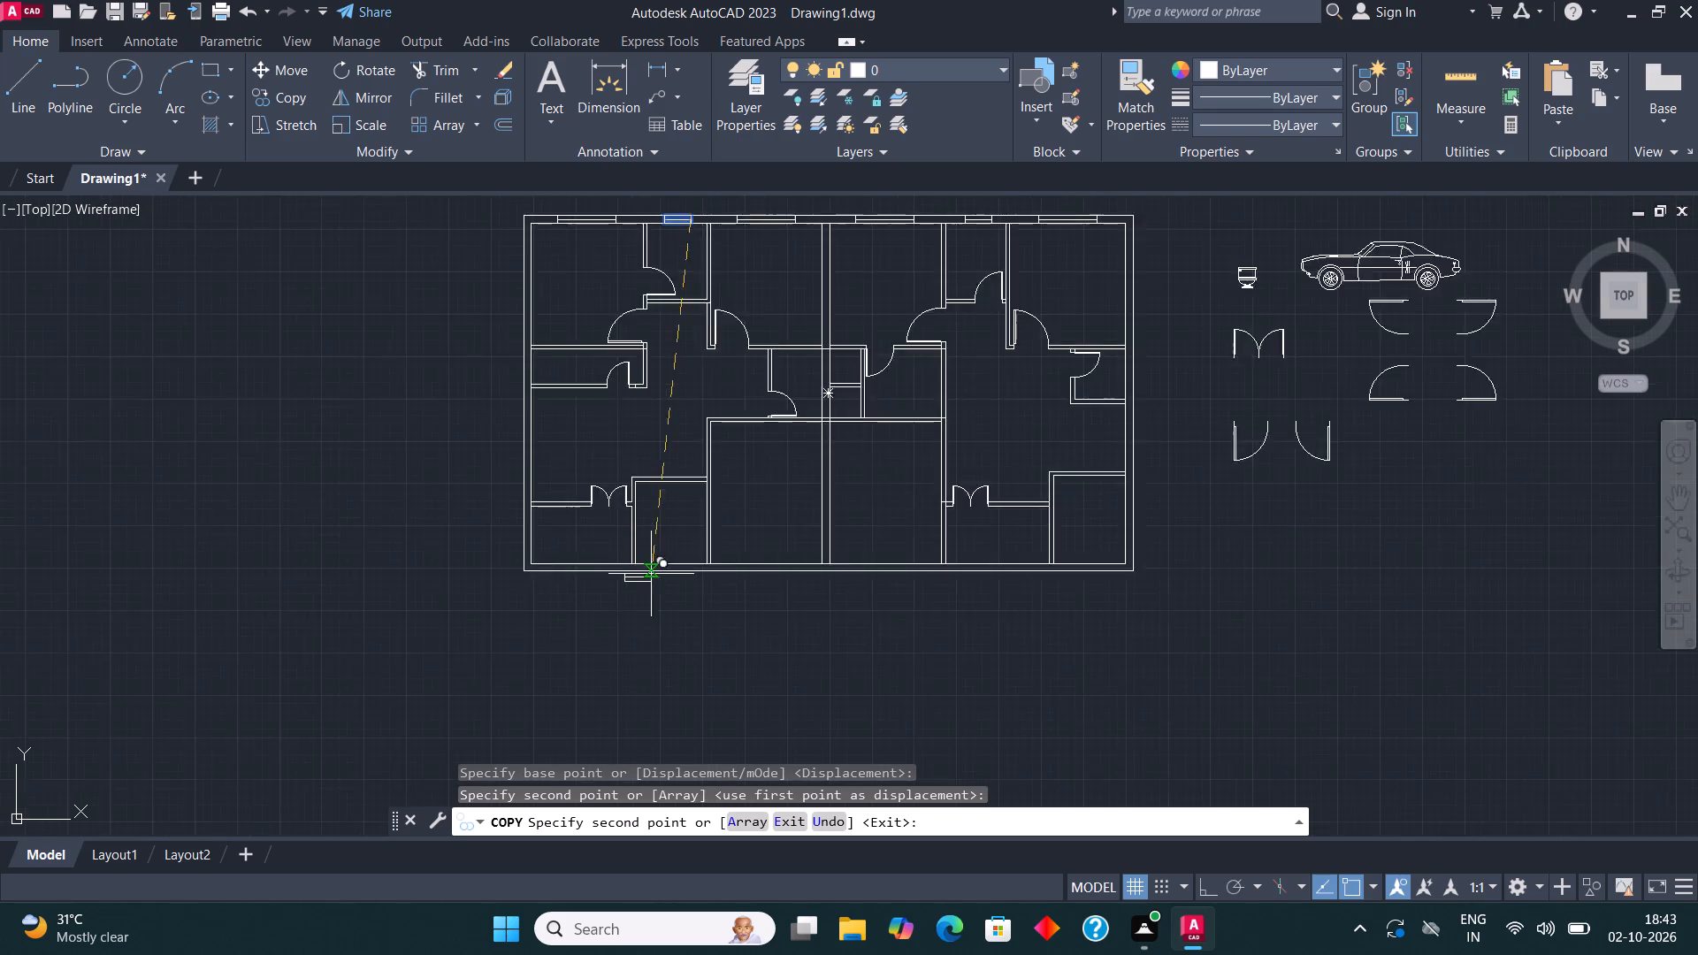
{"action": "scroll", "coordinate": [648, 574], "scroll_direction": "up", "scroll_amount": 5}
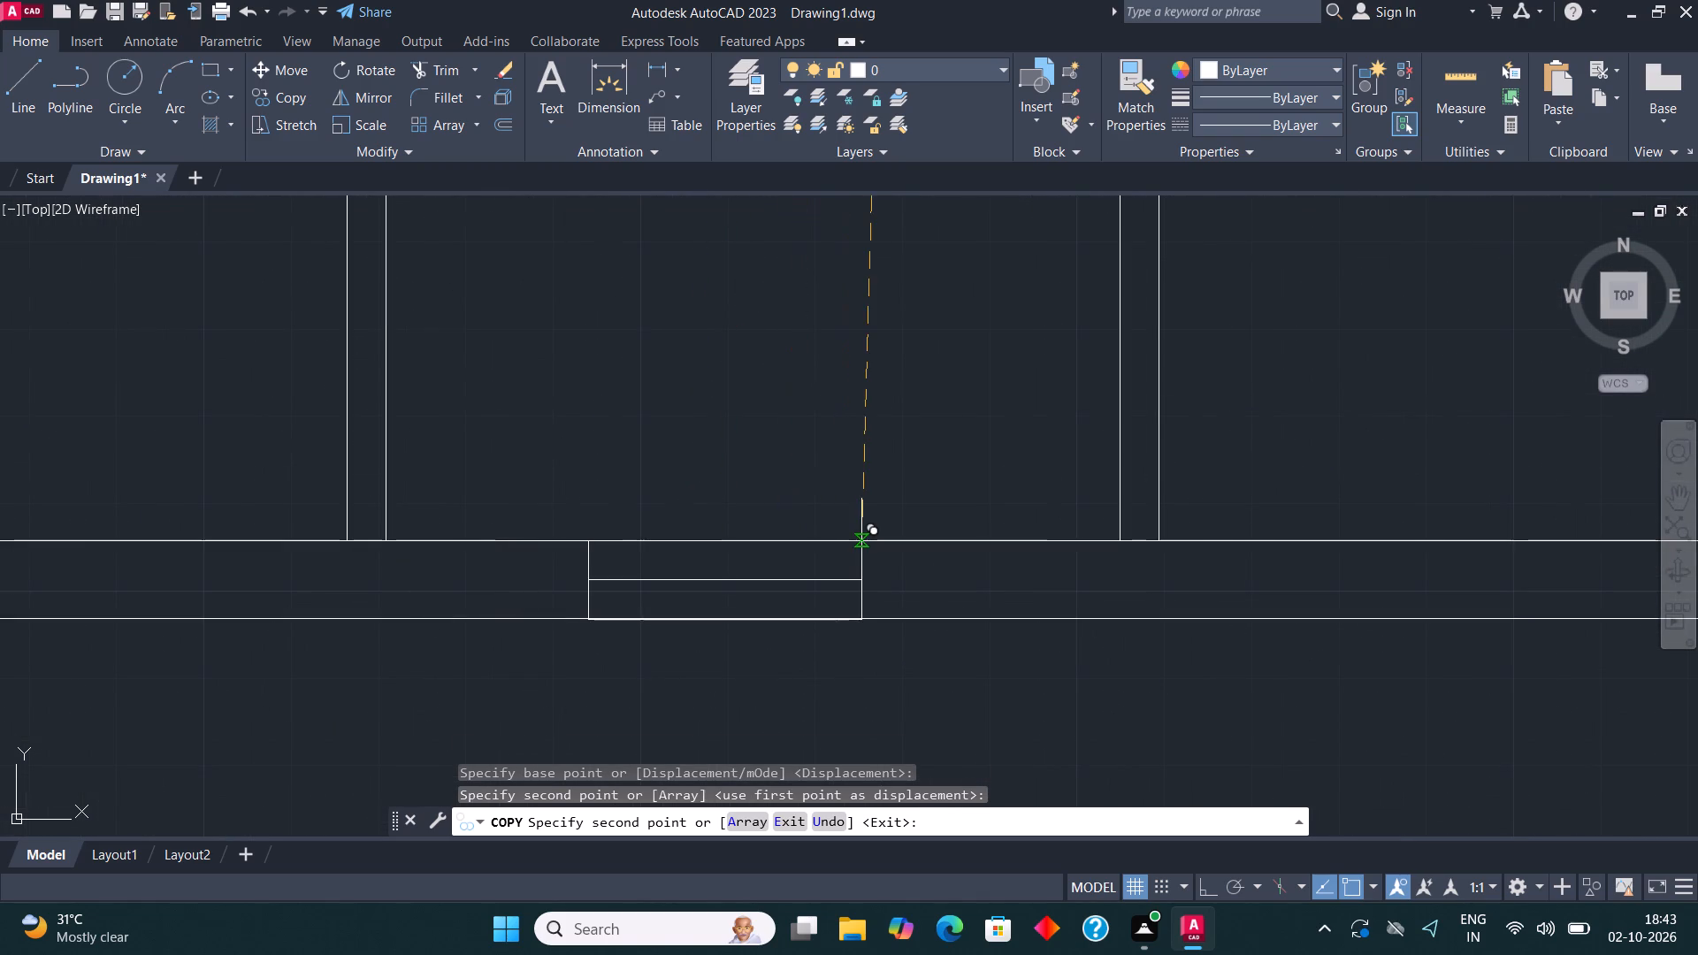
{"action": "left_click", "coordinate": [861, 541]}
{"action": "scroll", "coordinate": [717, 519], "scroll_direction": "down", "scroll_amount": 3}
{"action": "key", "text": "Escape"}
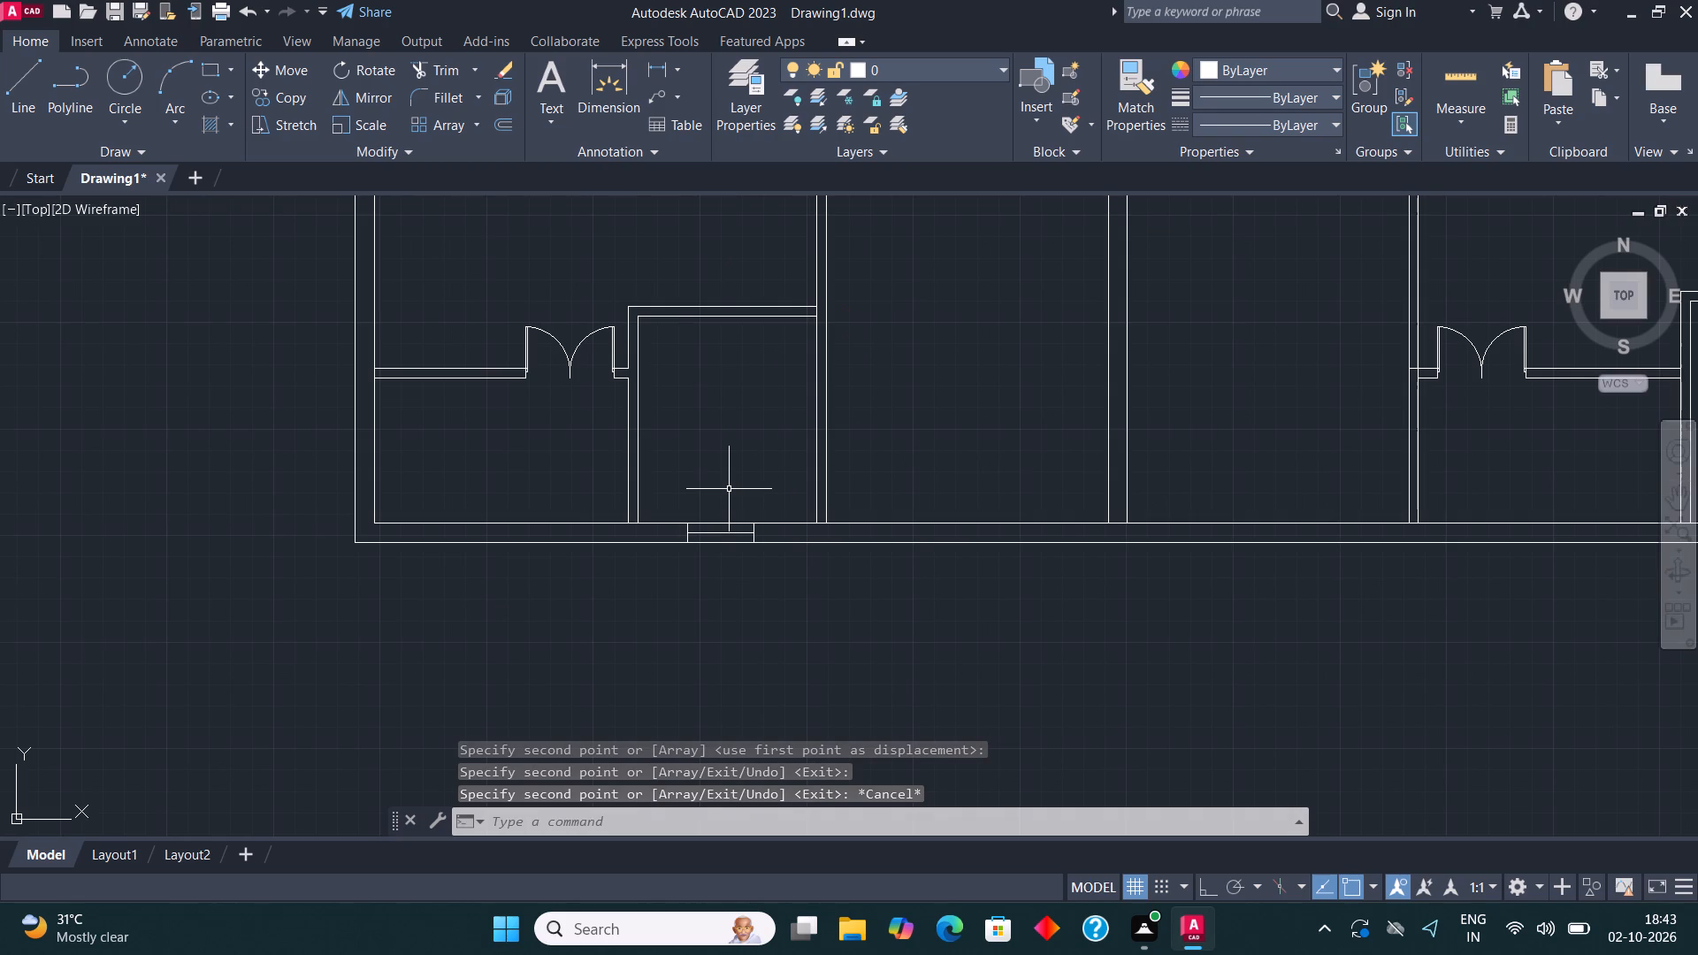
Copy that narrow window along the bottom outer wall to the bottom-right corner room.
{"action": "scroll", "coordinate": [745, 503], "scroll_direction": "up", "scroll_amount": 2}
{"action": "left_click", "coordinate": [532, 636]}
{"action": "left_click", "coordinate": [815, 540]}
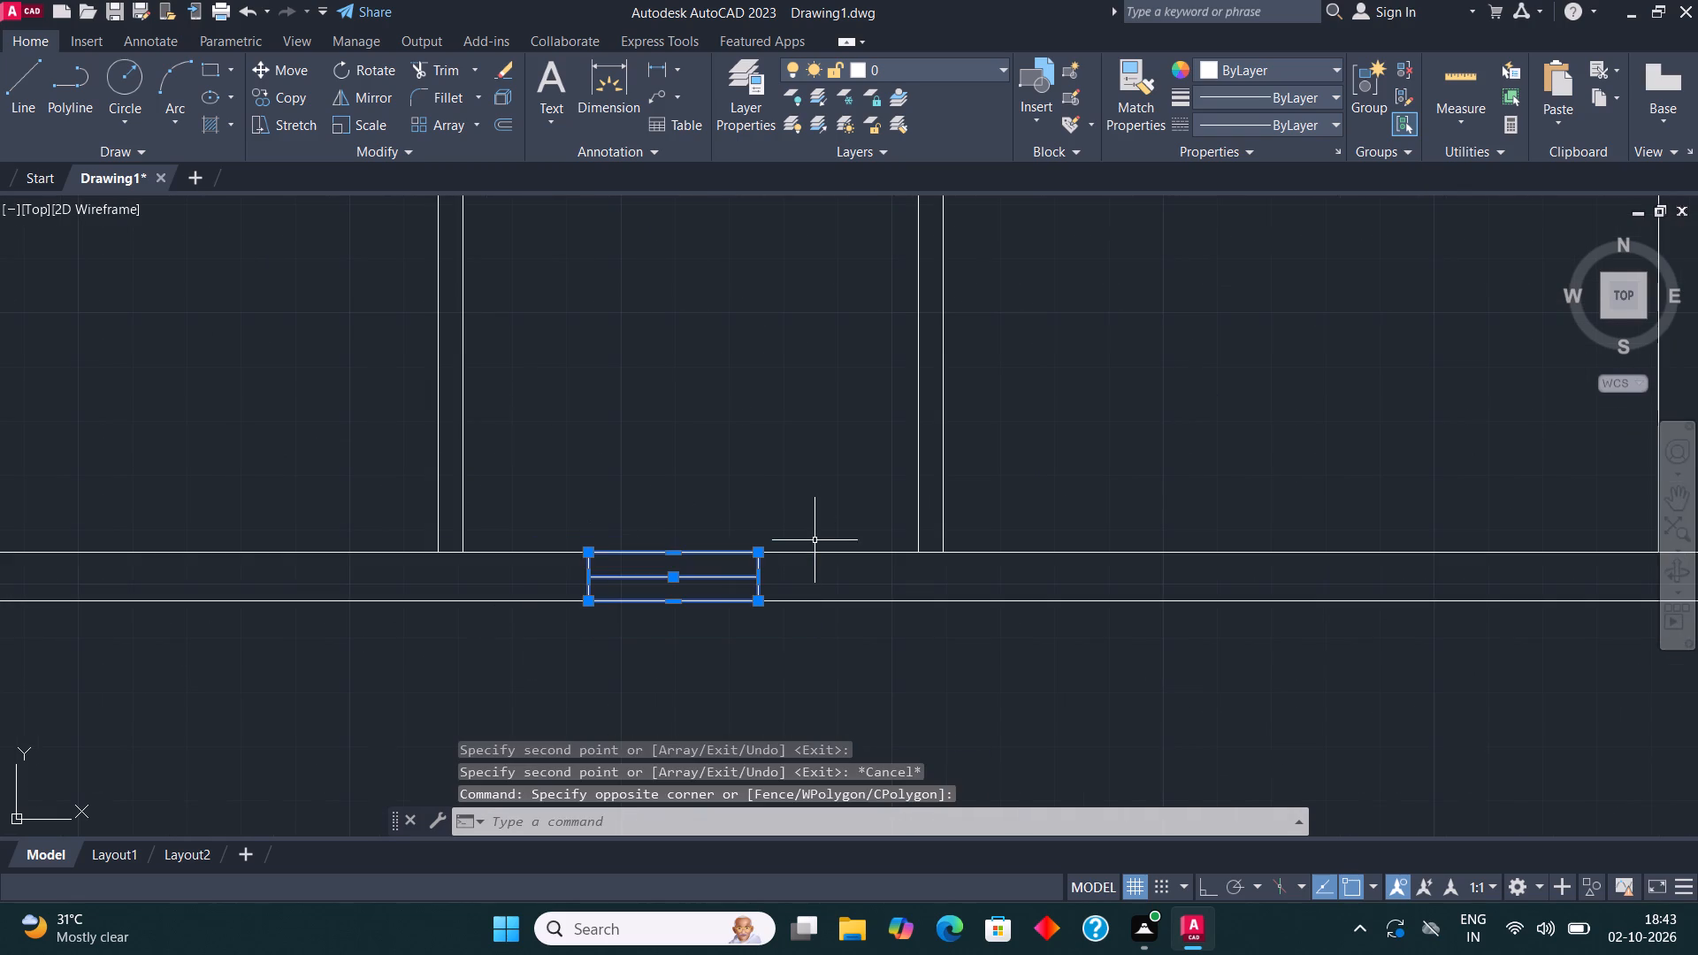
{"action": "left_click", "coordinate": [290, 93]}
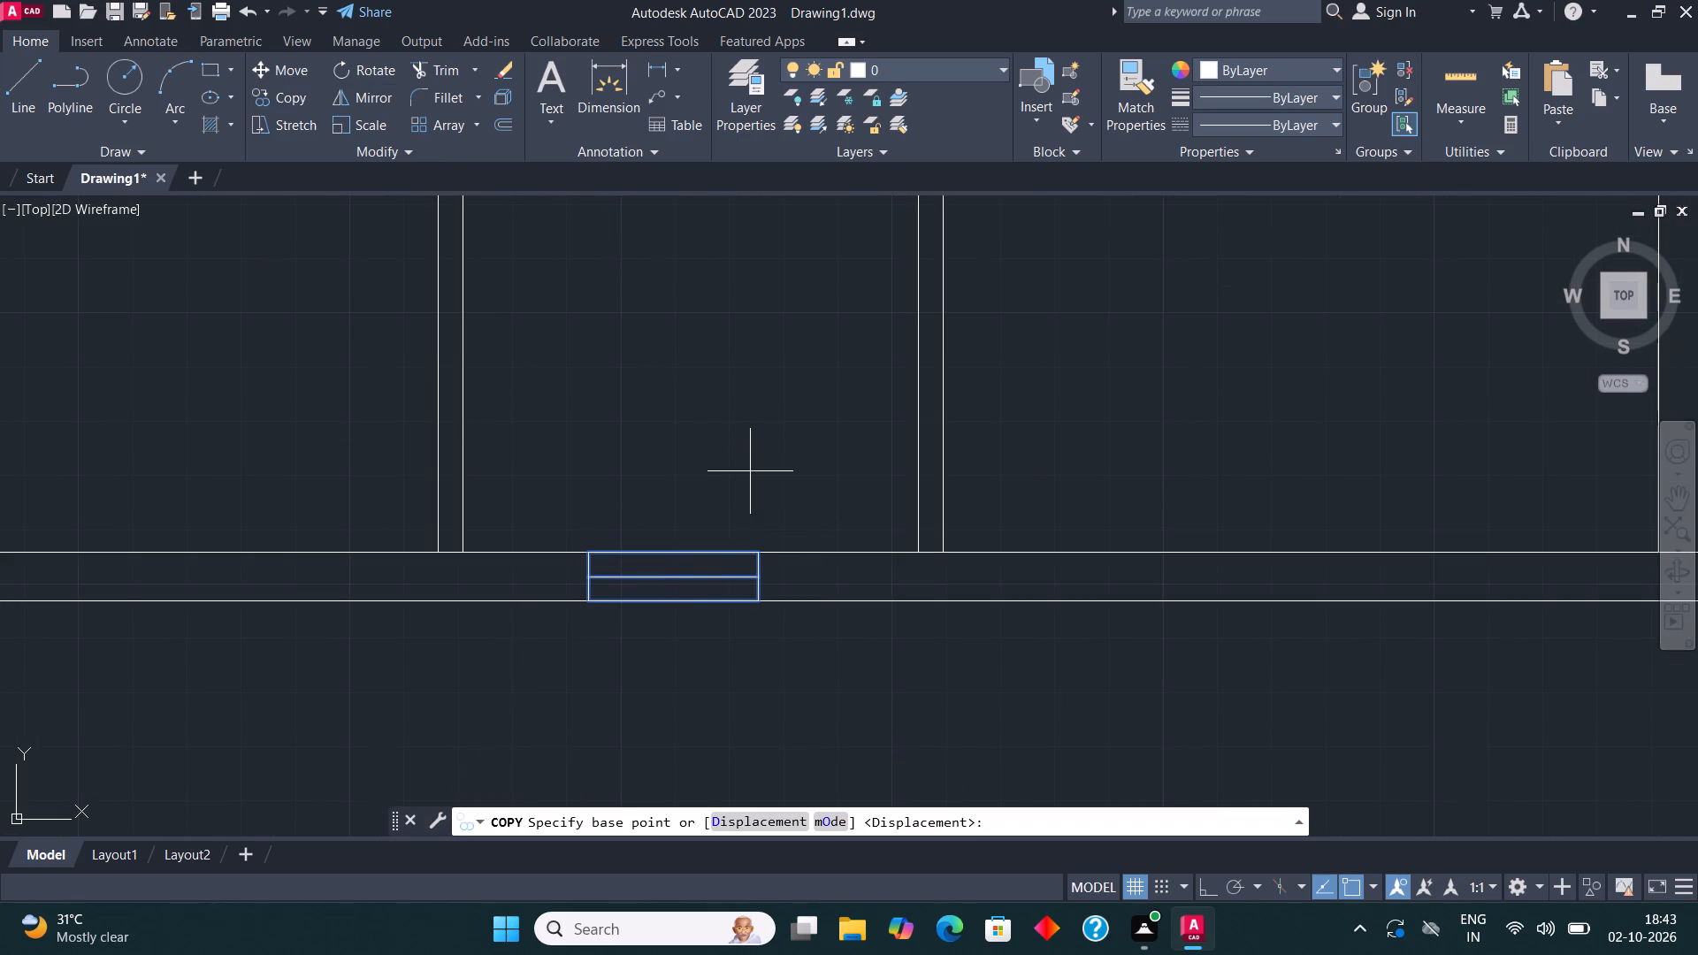
{"action": "left_click", "coordinate": [761, 548]}
{"action": "scroll", "coordinate": [454, 528], "scroll_direction": "down", "scroll_amount": 4}
{"action": "scroll", "coordinate": [929, 539], "scroll_direction": "up", "scroll_amount": 4}
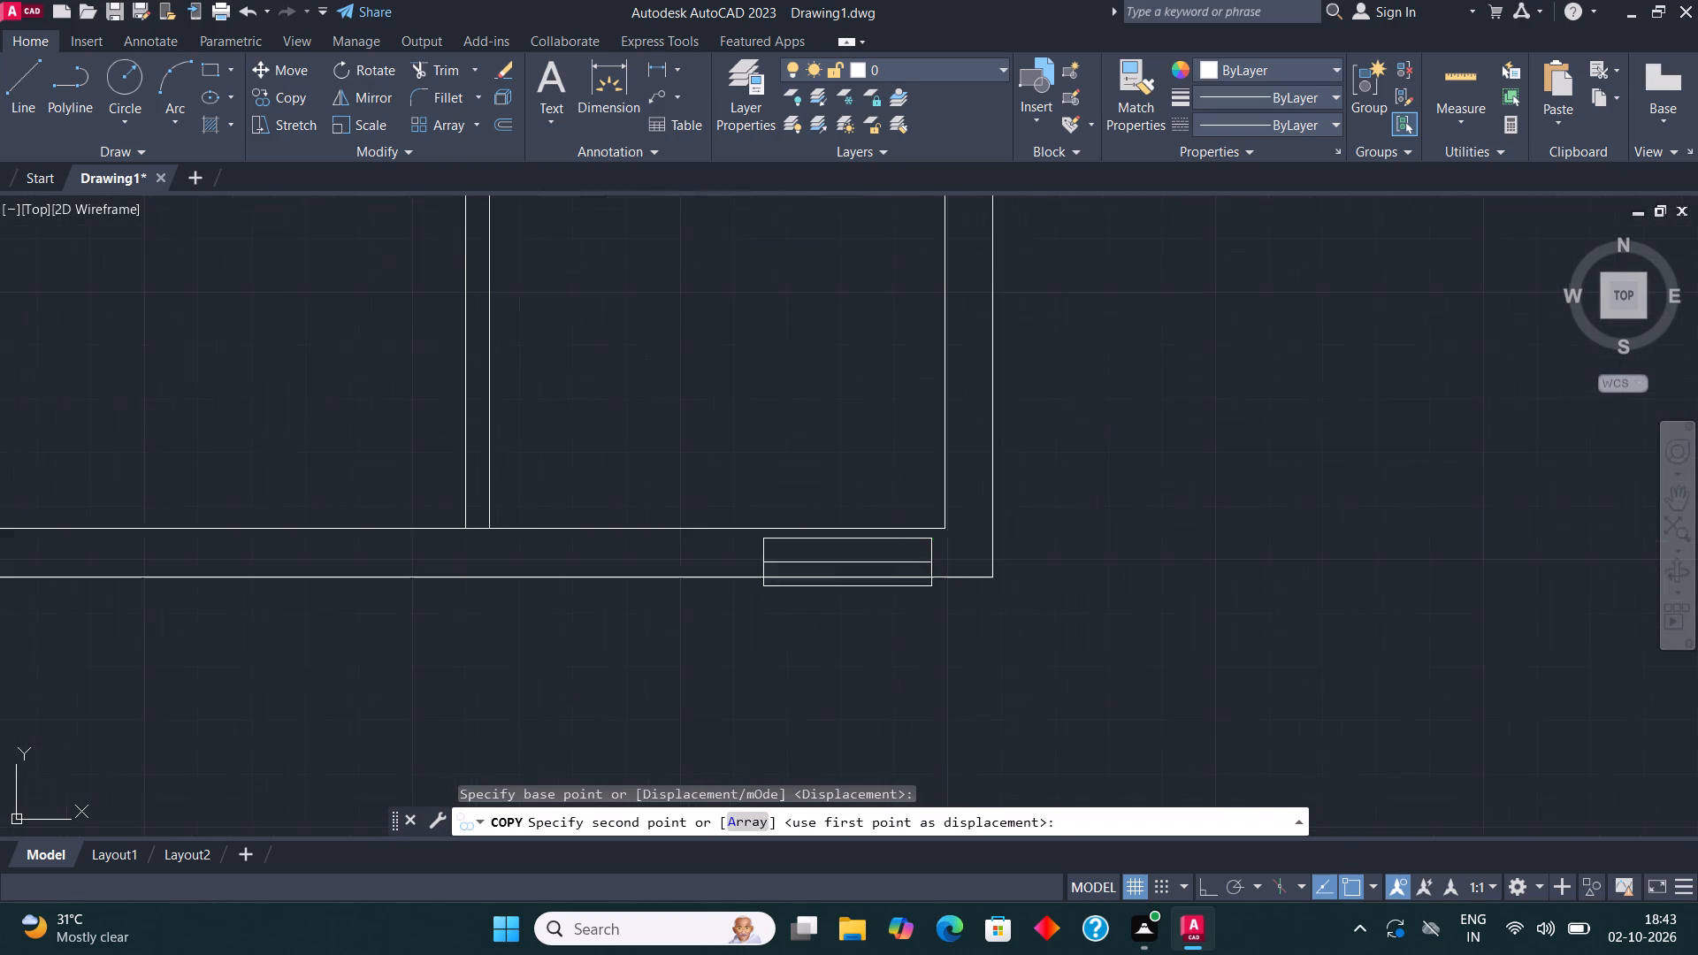
{"action": "left_click", "coordinate": [807, 532]}
{"action": "key", "text": "Escape"}
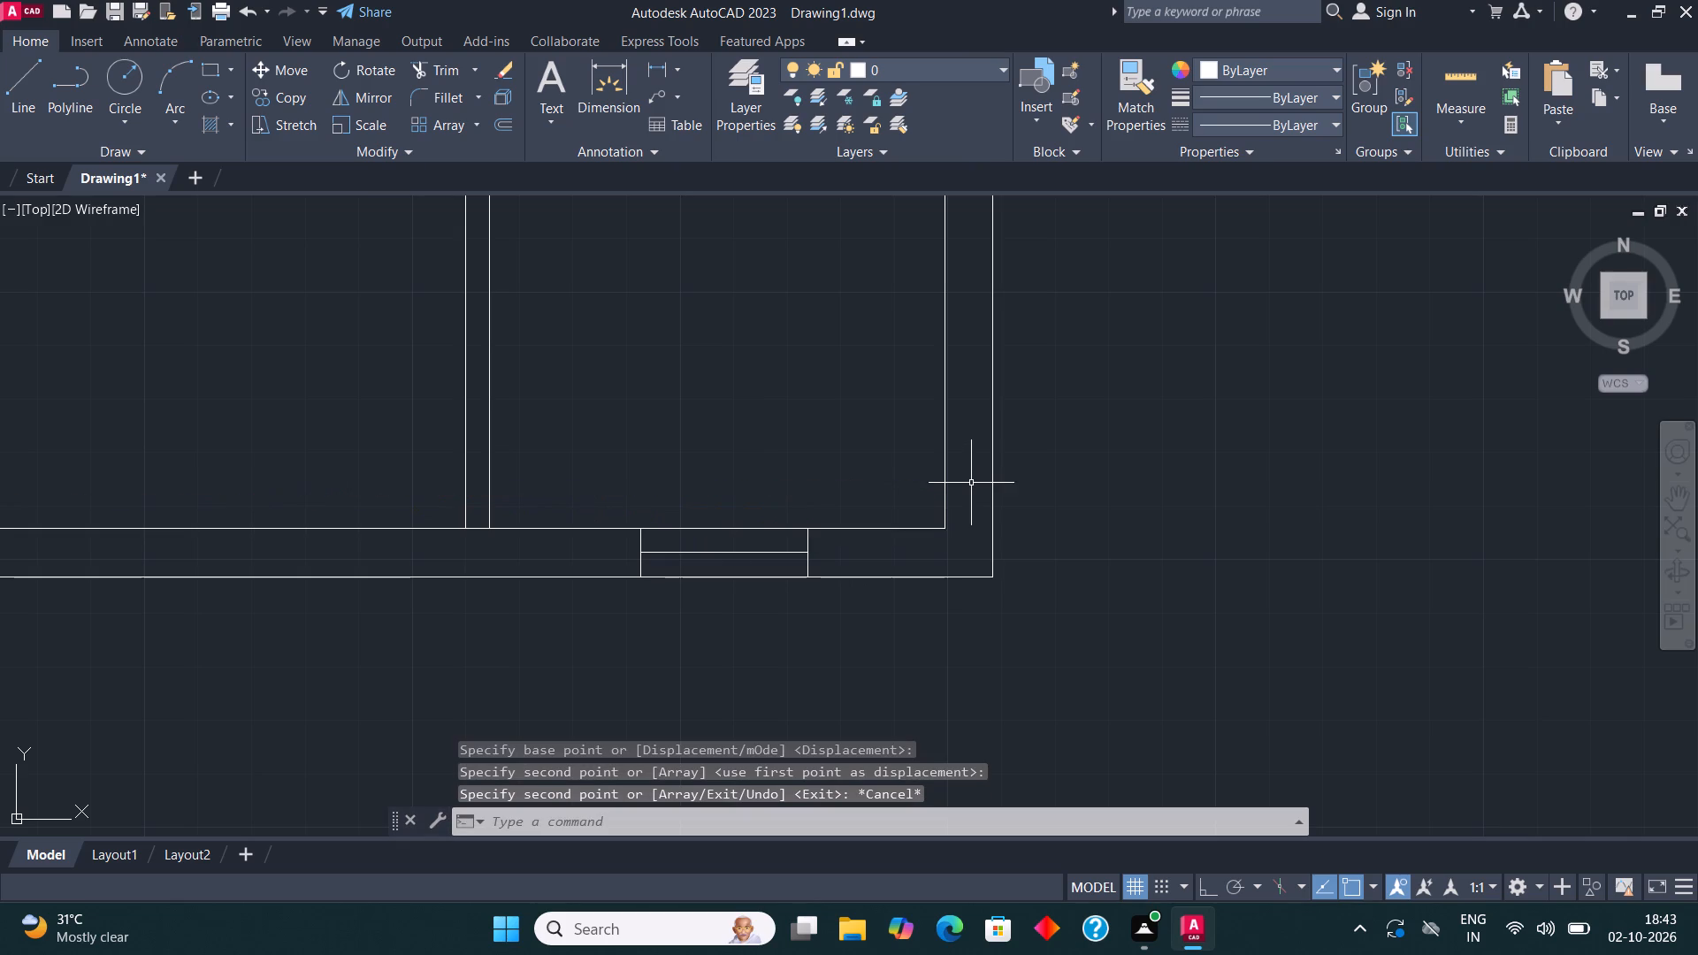
Copy the top-left room's wide window into the empty space beyond the plan's bottom-right corner.
{"action": "scroll", "coordinate": [969, 600], "scroll_direction": "down", "scroll_amount": 3}
{"action": "scroll", "coordinate": [952, 671], "scroll_direction": "down", "scroll_amount": 2}
{"action": "scroll", "coordinate": [604, 432], "scroll_direction": "up", "scroll_amount": 4}
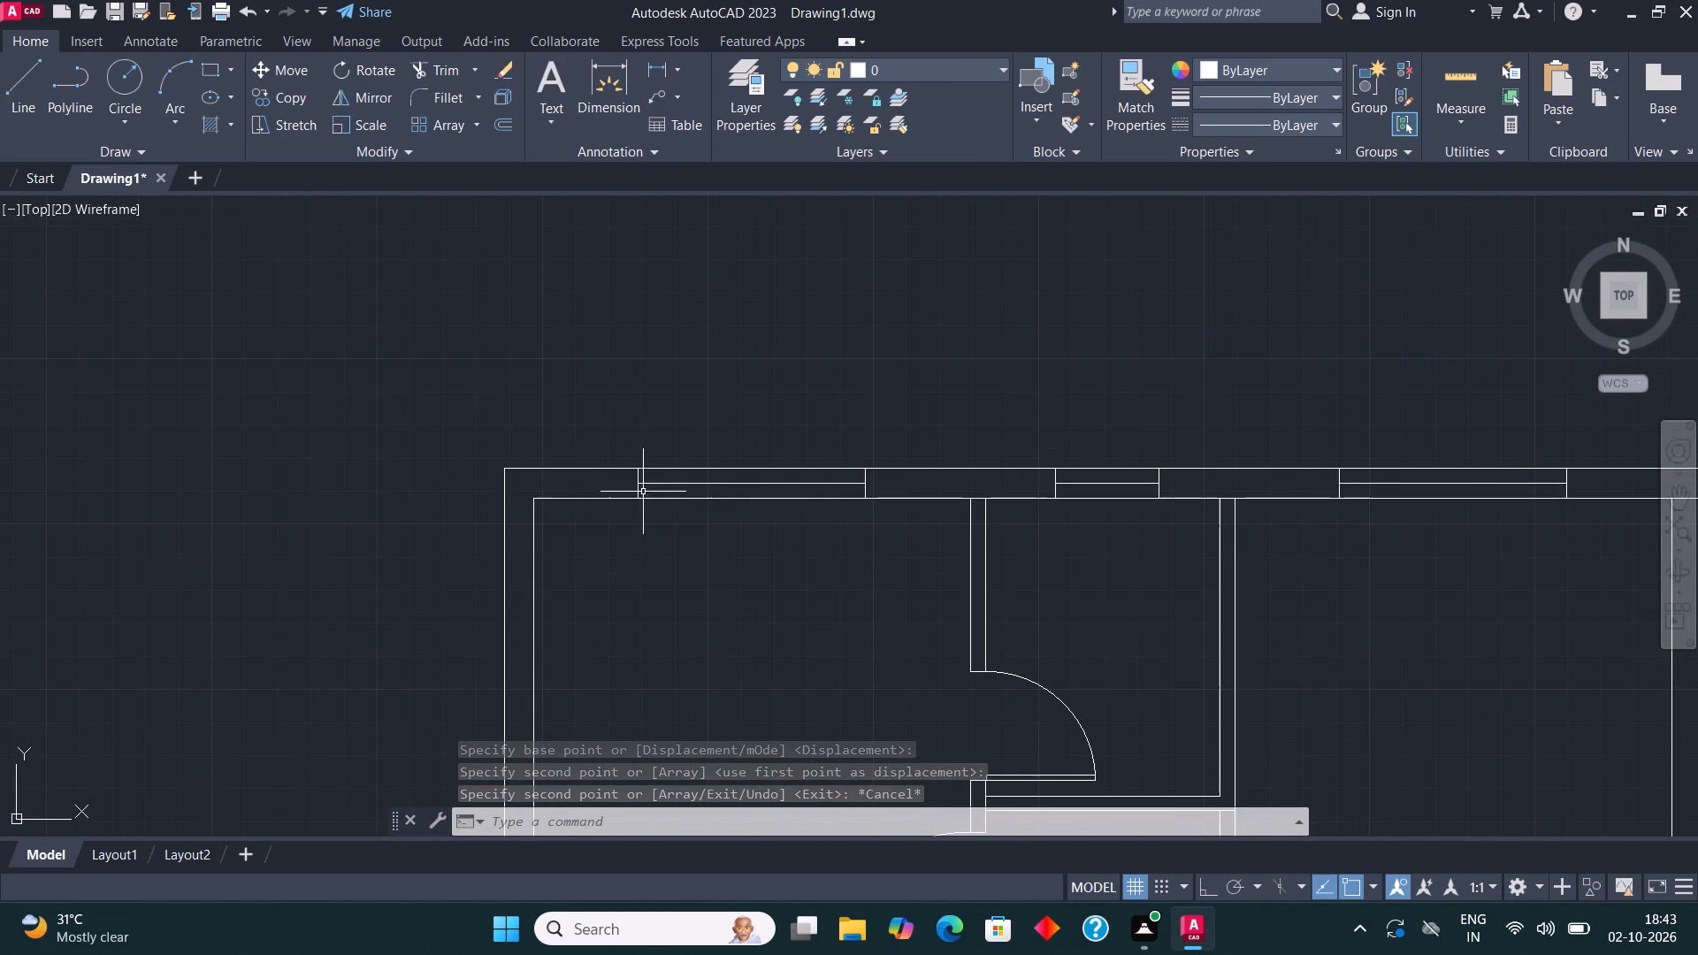
{"action": "left_click", "coordinate": [623, 514]}
{"action": "left_click", "coordinate": [877, 431]}
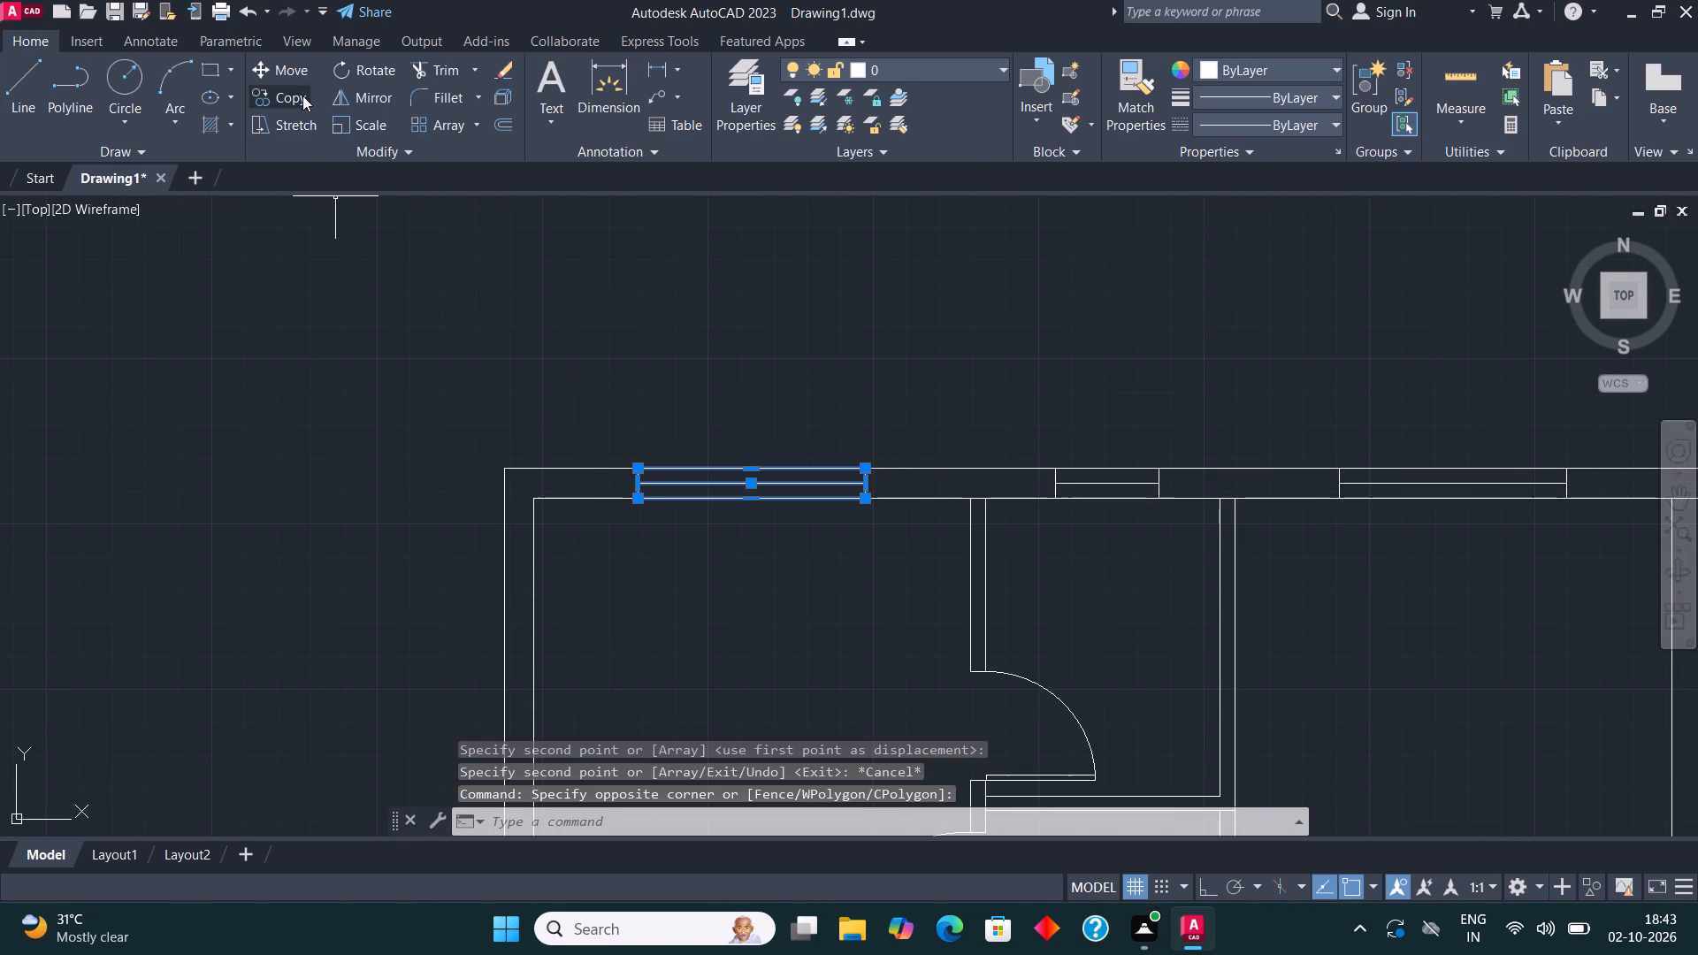
{"action": "left_click", "coordinate": [299, 95]}
{"action": "left_click", "coordinate": [732, 539]}
{"action": "scroll", "coordinate": [530, 432], "scroll_direction": "down", "scroll_amount": 5}
{"action": "scroll", "coordinate": [849, 653], "scroll_direction": "up", "scroll_amount": 2}
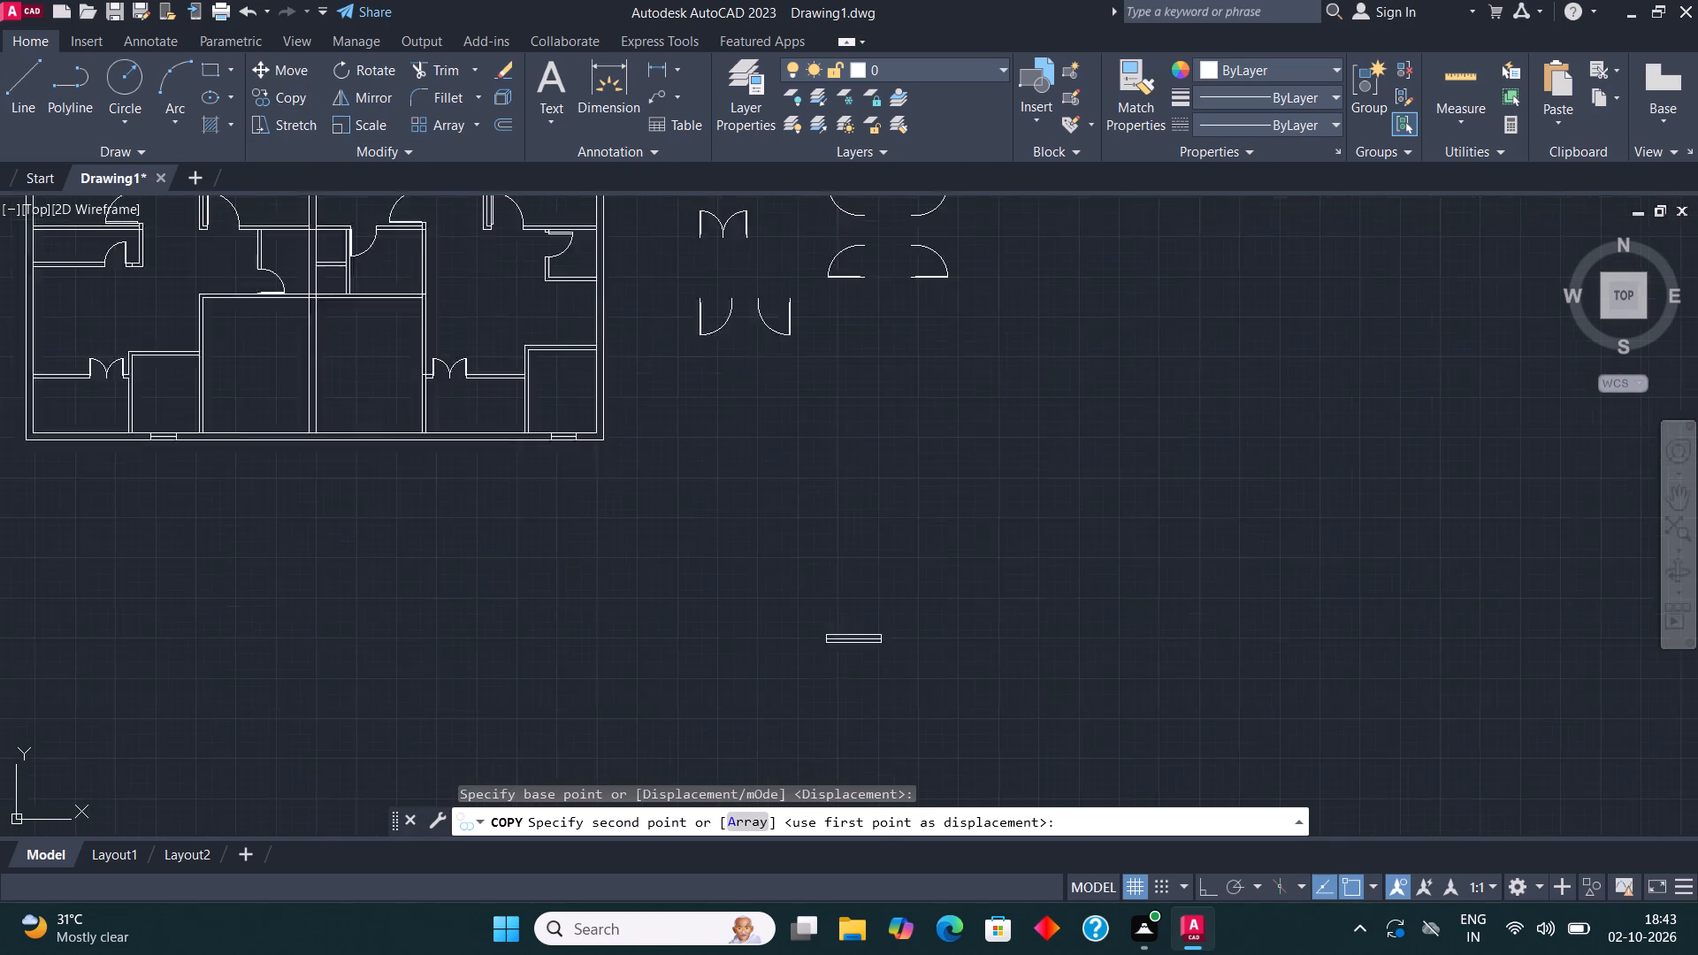
{"action": "scroll", "coordinate": [847, 653], "scroll_direction": "up", "scroll_amount": 1}
{"action": "left_click", "coordinate": [700, 462]}
{"action": "key", "text": "Escape"}
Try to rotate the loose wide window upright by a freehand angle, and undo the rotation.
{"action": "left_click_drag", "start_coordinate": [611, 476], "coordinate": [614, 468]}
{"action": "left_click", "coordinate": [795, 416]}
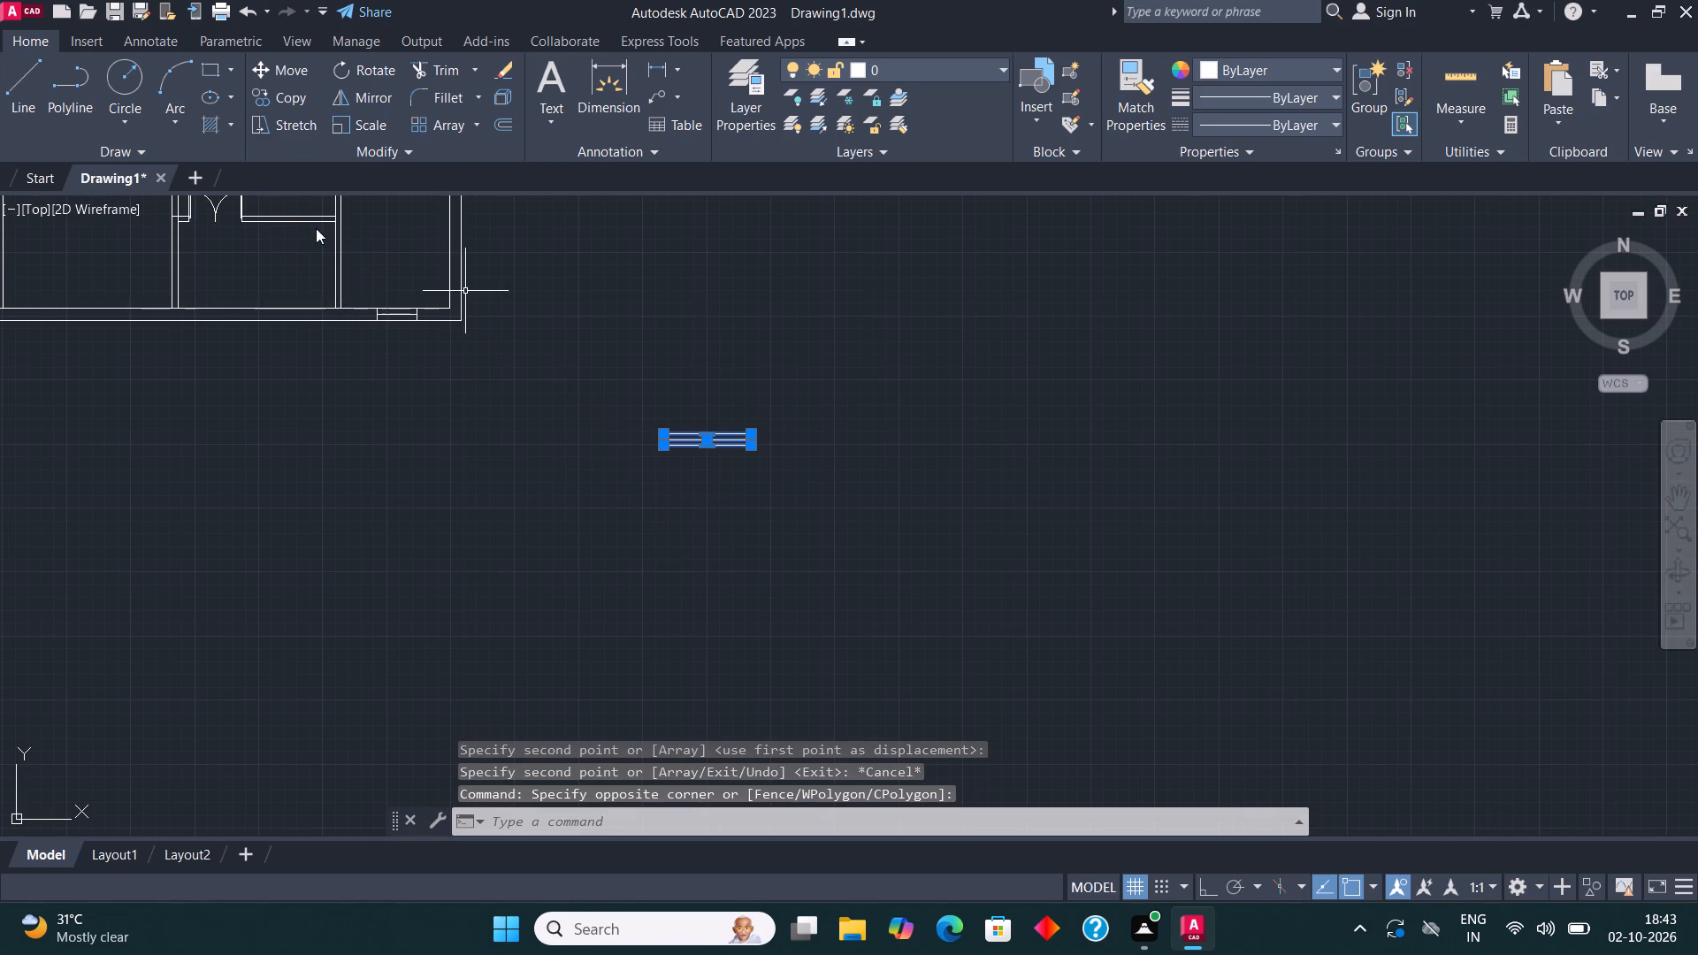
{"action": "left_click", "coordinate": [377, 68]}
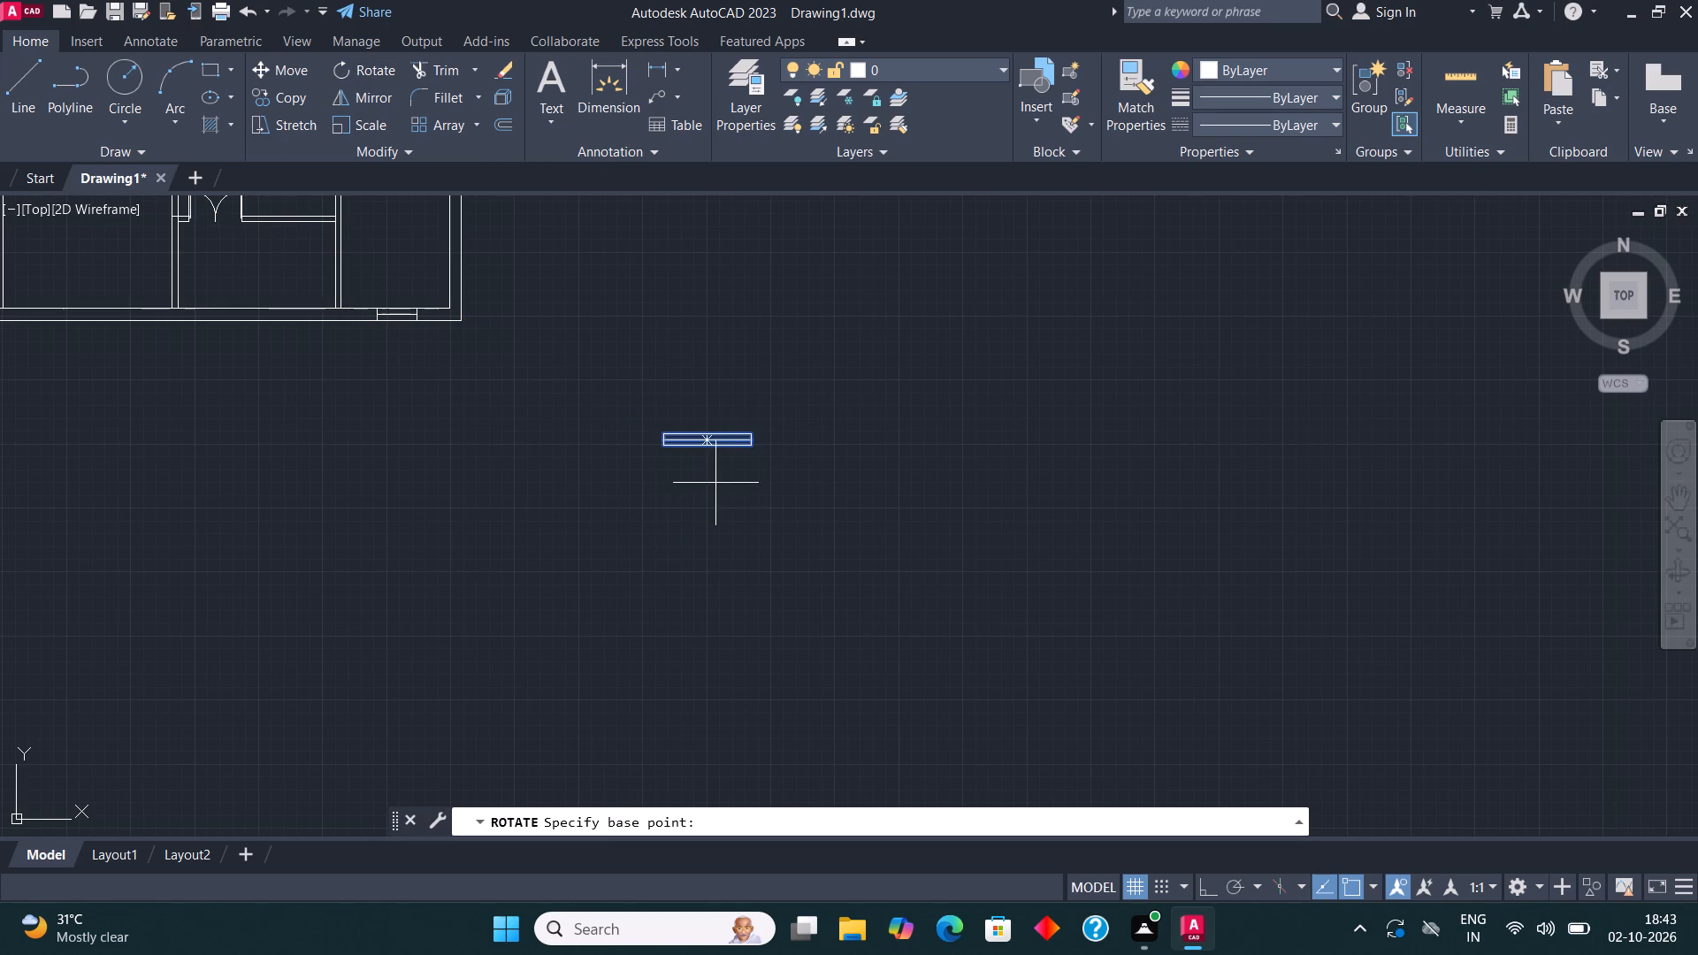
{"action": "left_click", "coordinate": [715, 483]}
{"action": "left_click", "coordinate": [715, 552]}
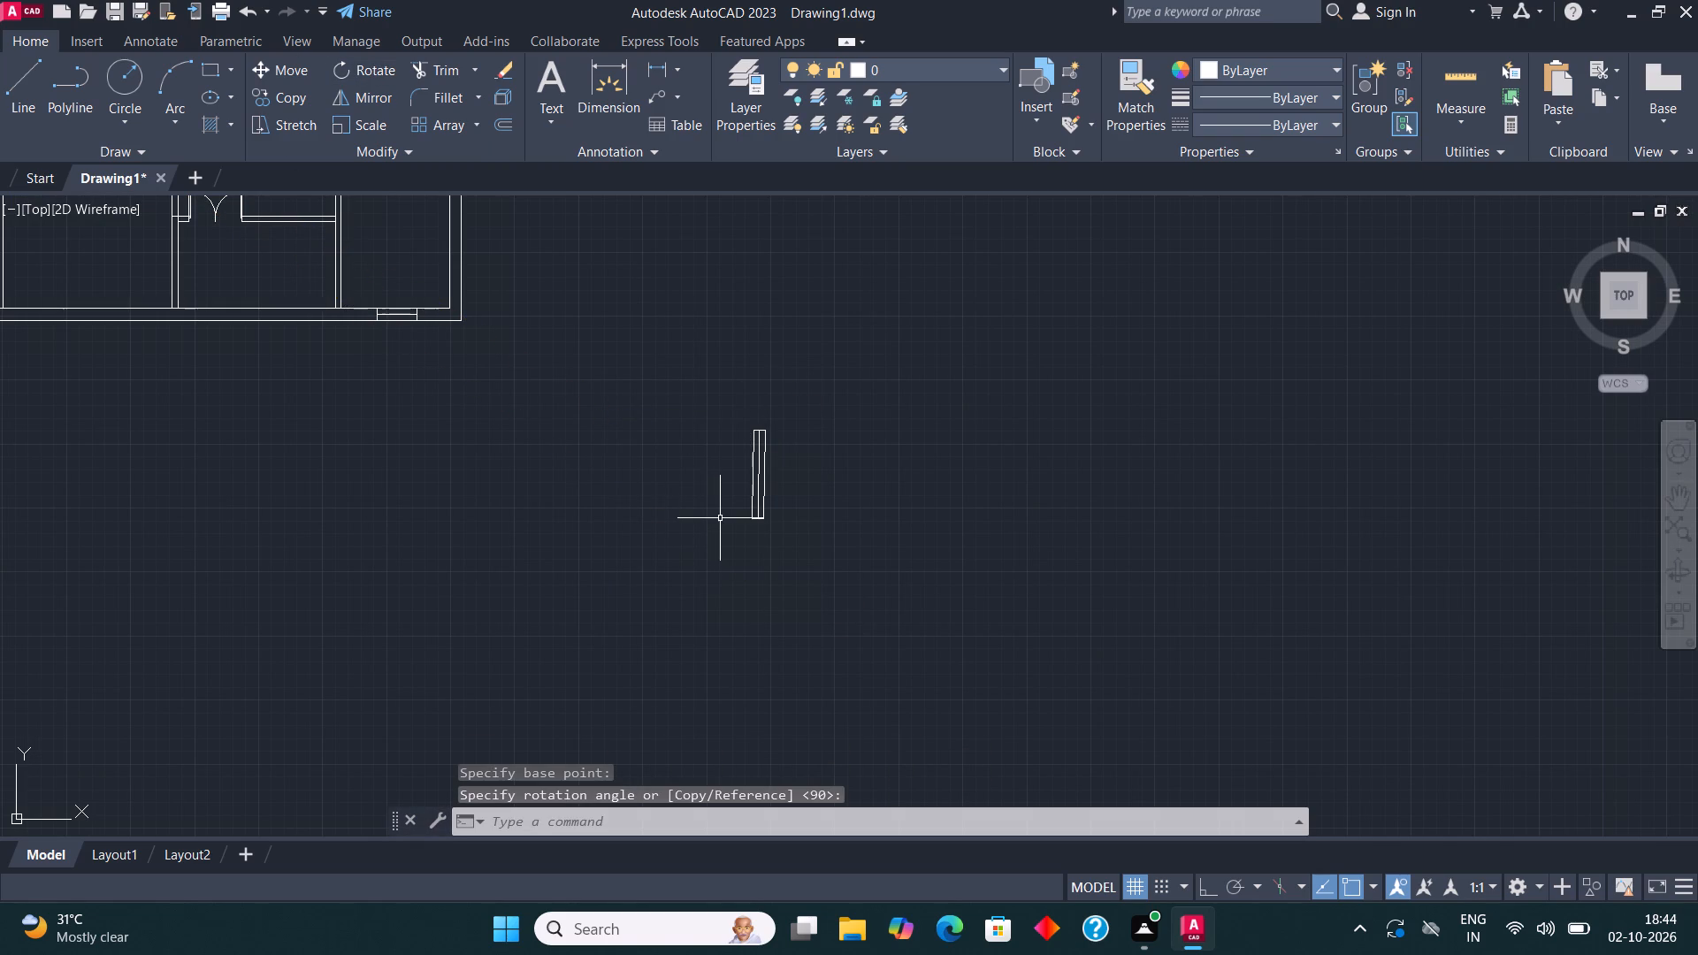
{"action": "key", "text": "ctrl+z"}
Rotate the loose wide window a quarter turn so it stands exactly vertical, with ortho on.
{"action": "left_click_drag", "start_coordinate": [769, 517], "coordinate": [745, 486]}
{"action": "left_click", "coordinate": [650, 401]}
{"action": "key", "text": "F8"}
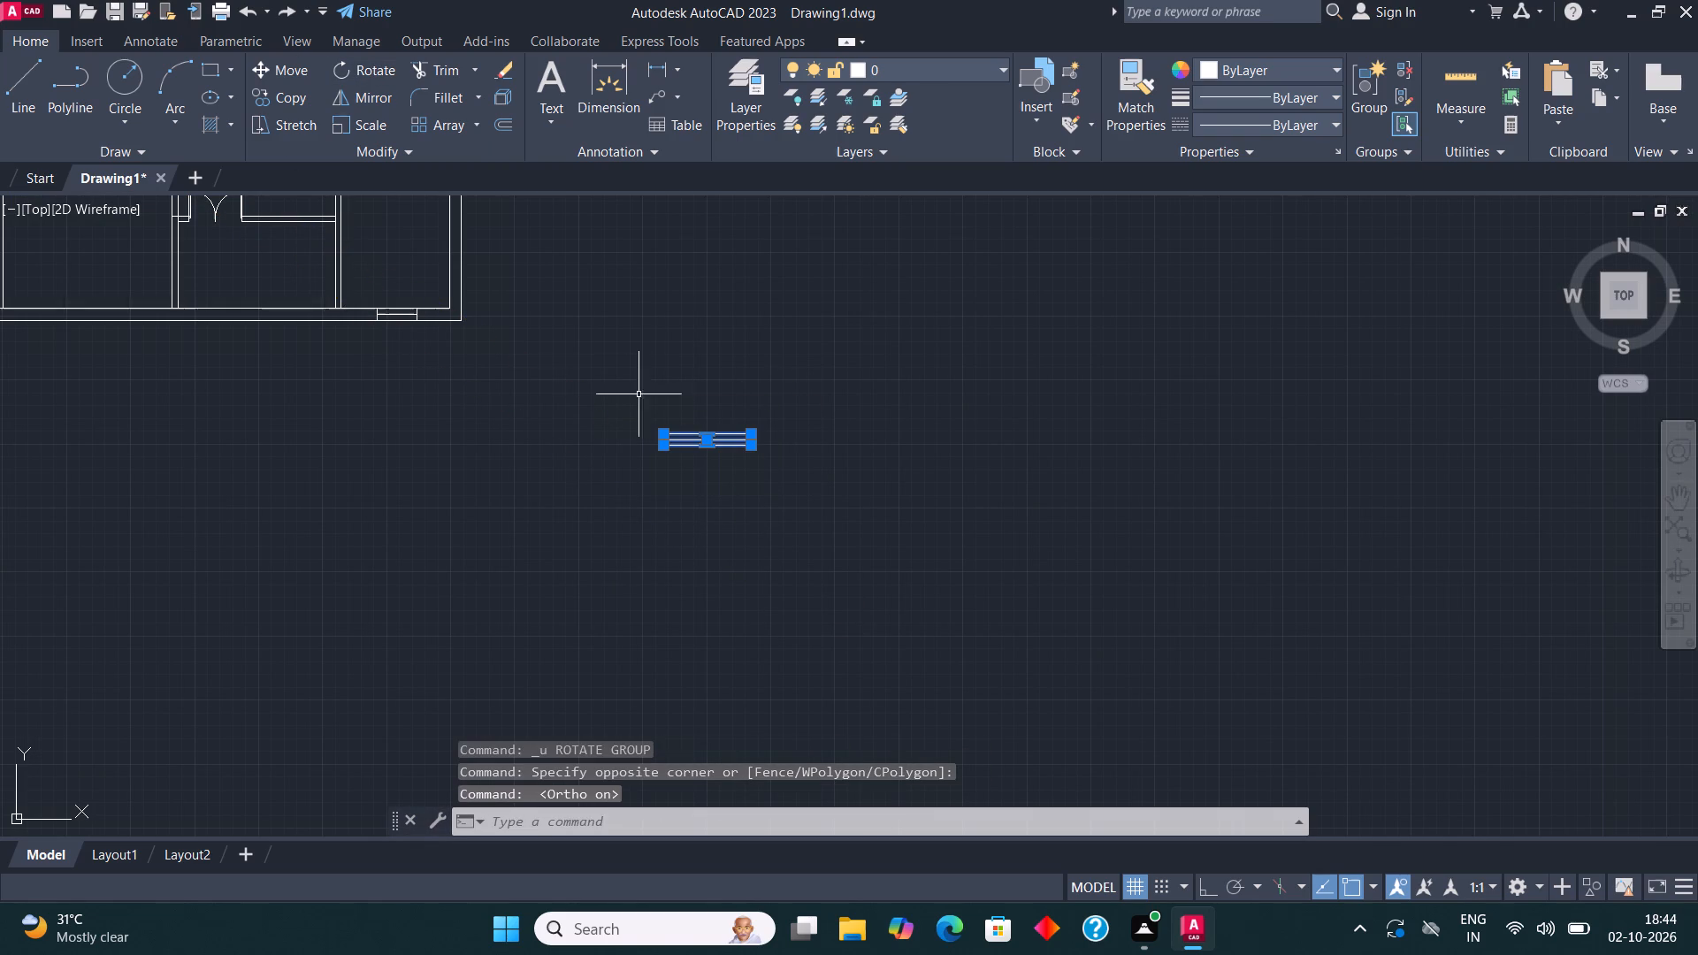
{"action": "left_click", "coordinate": [360, 63]}
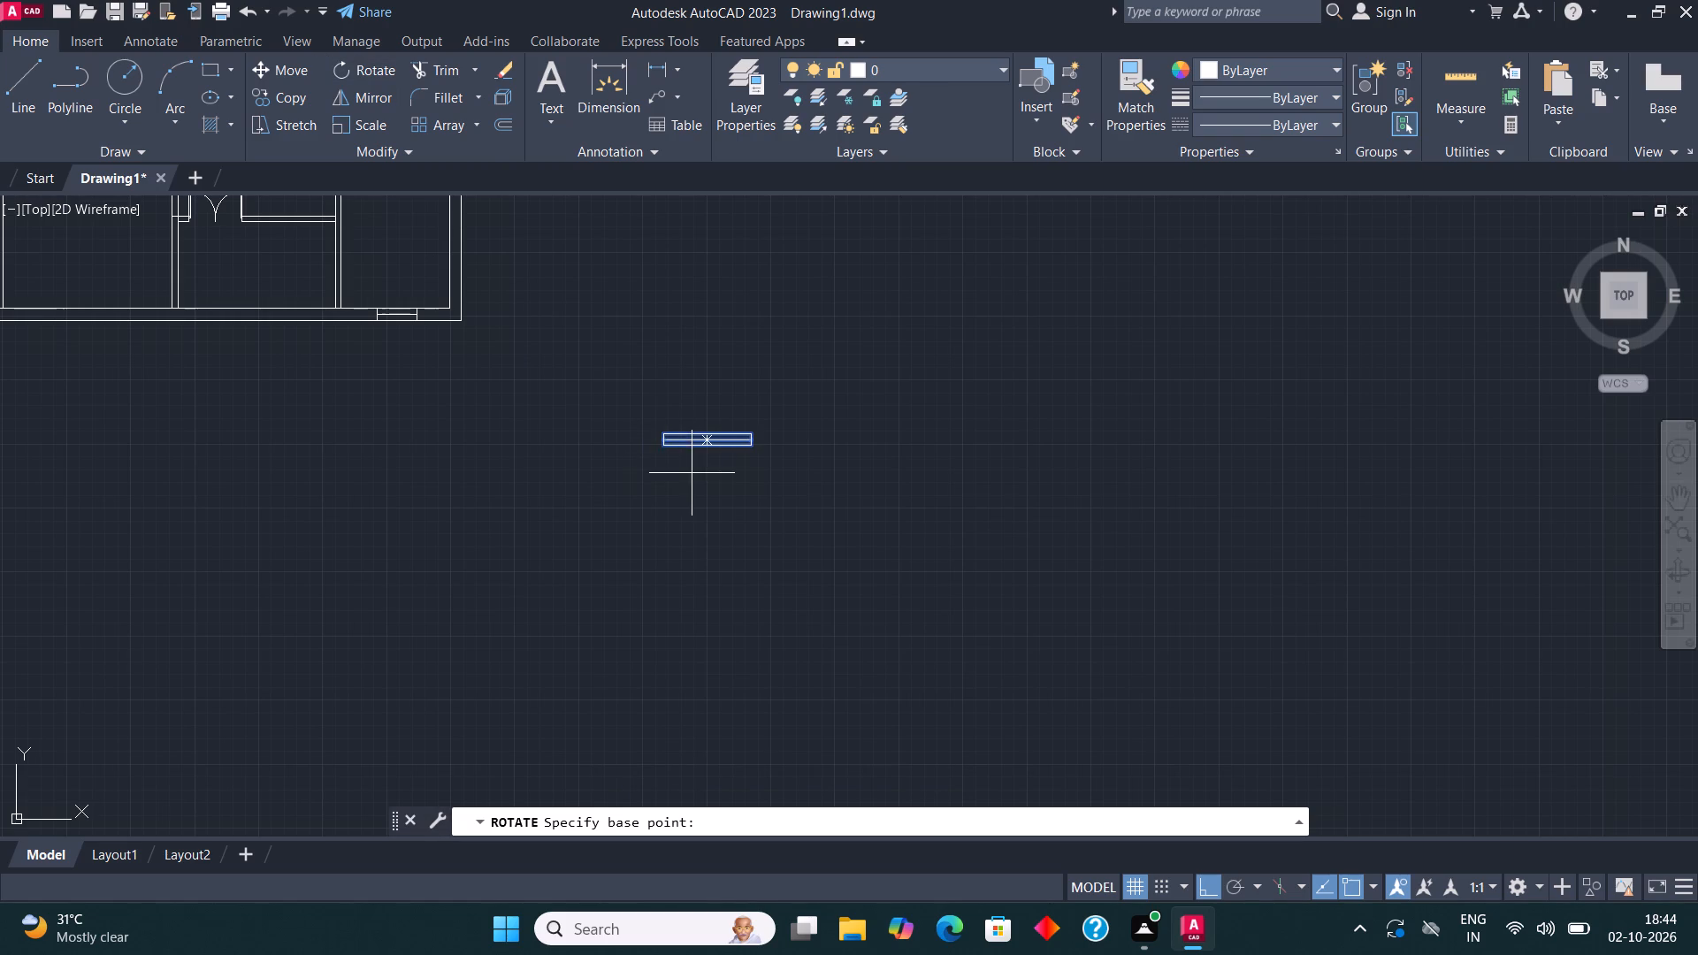
{"action": "left_click", "coordinate": [692, 473]}
{"action": "left_click", "coordinate": [698, 553]}
Copy the vertical window onto the right outer wall, above the bottom-right corner room and in the top-right room.
{"action": "left_click", "coordinate": [755, 565]}
{"action": "left_click", "coordinate": [691, 400]}
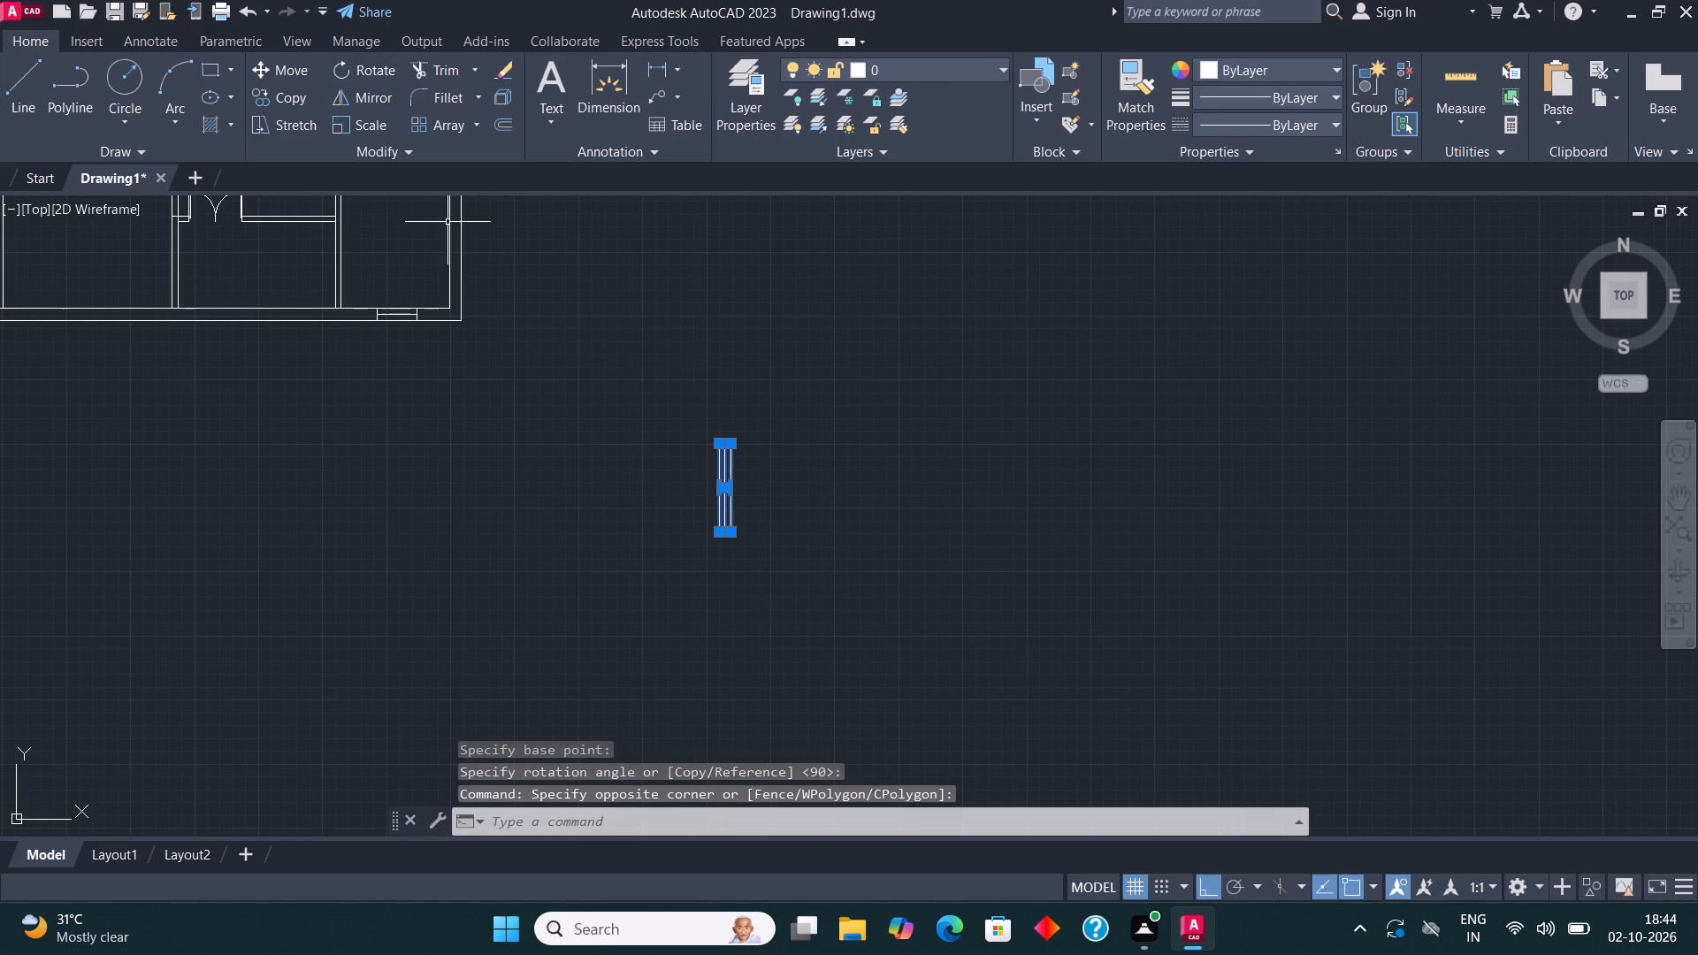
{"action": "left_click", "coordinate": [304, 101]}
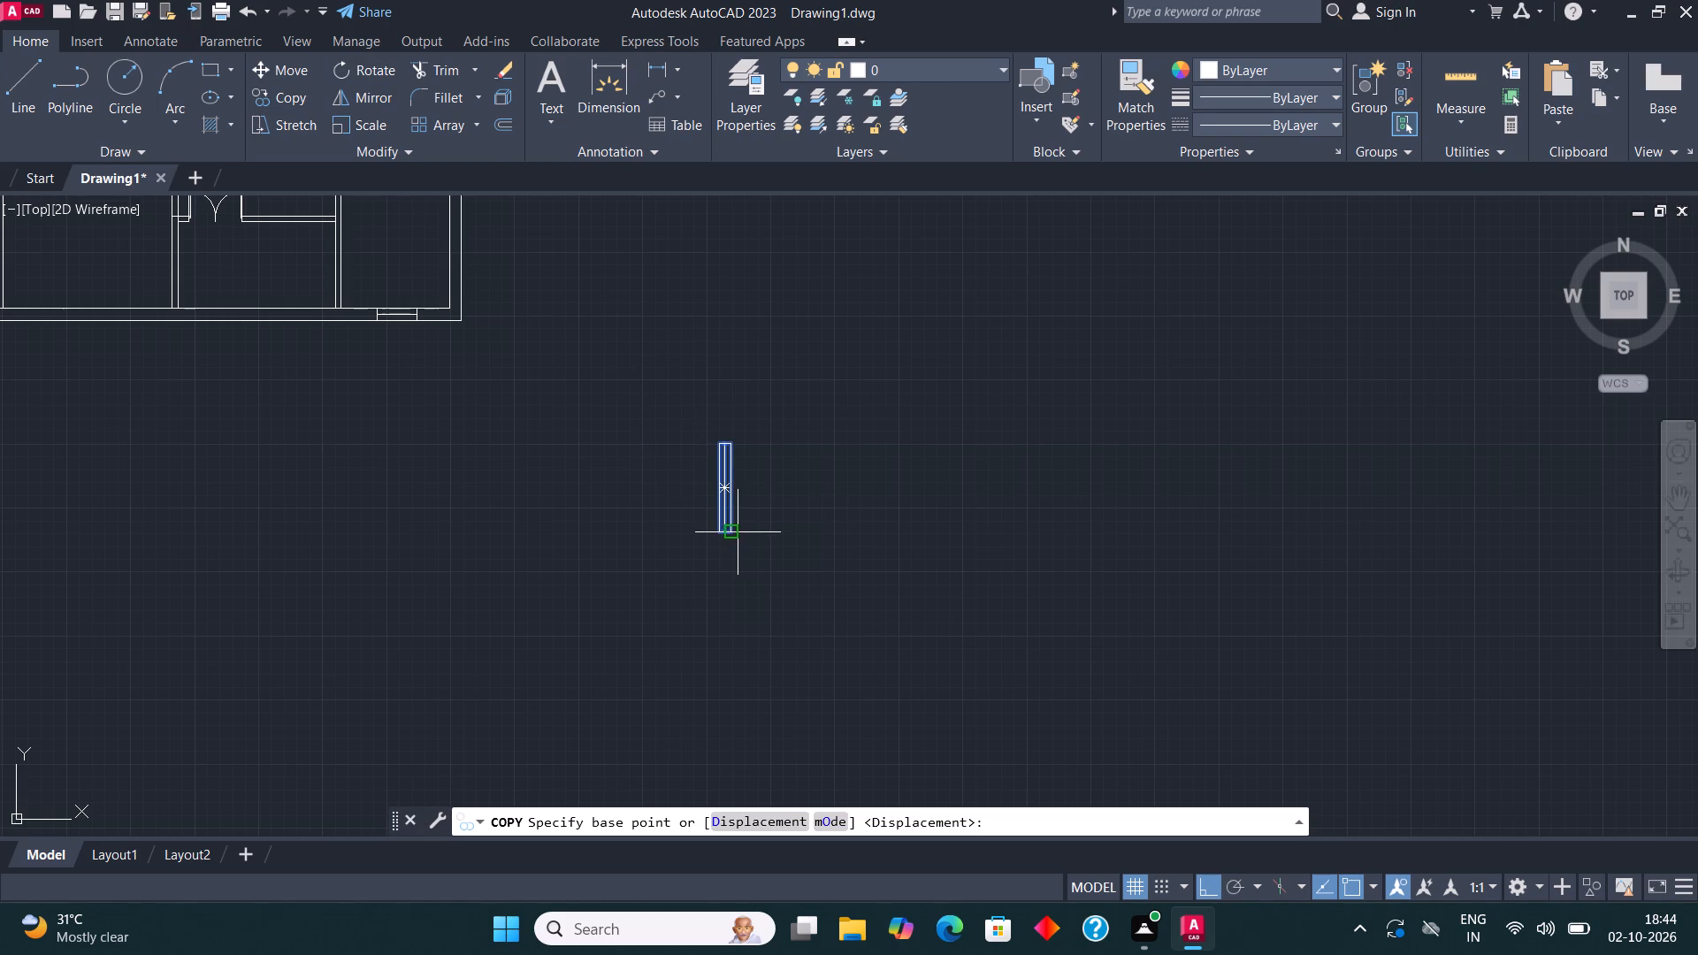
{"action": "left_click", "coordinate": [738, 532]}
{"action": "scroll", "coordinate": [884, 691], "scroll_direction": "down", "scroll_amount": 3}
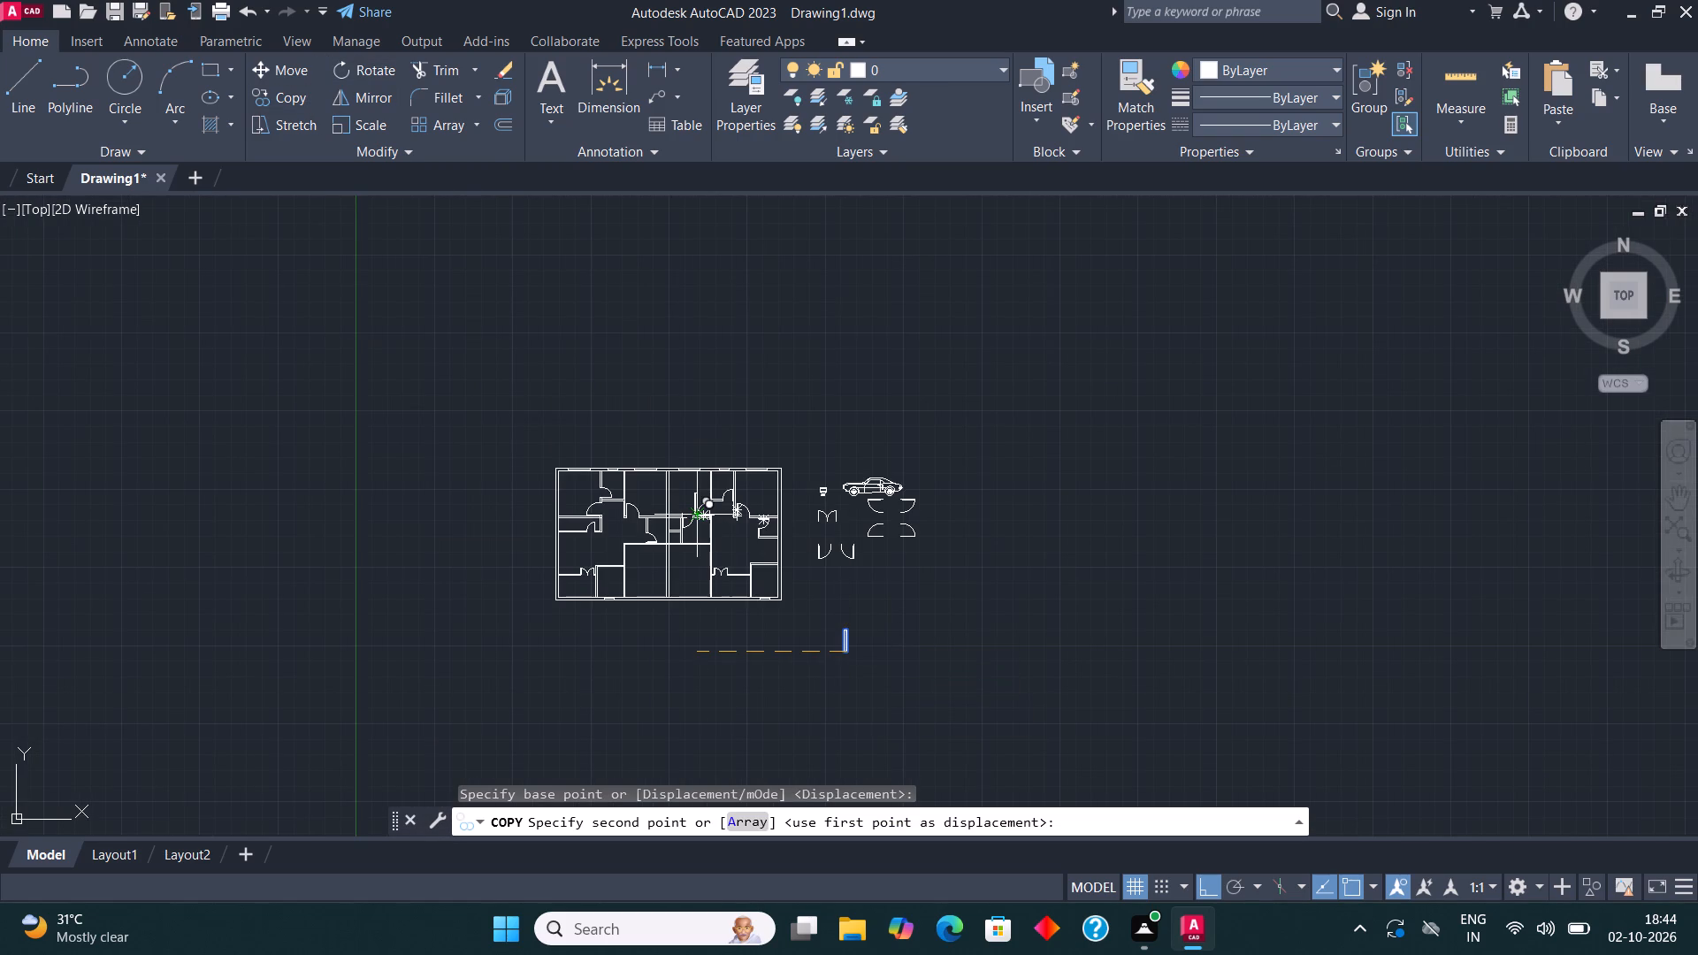
{"action": "key", "text": "F8"}
{"action": "scroll", "coordinate": [770, 544], "scroll_direction": "up", "scroll_amount": 4}
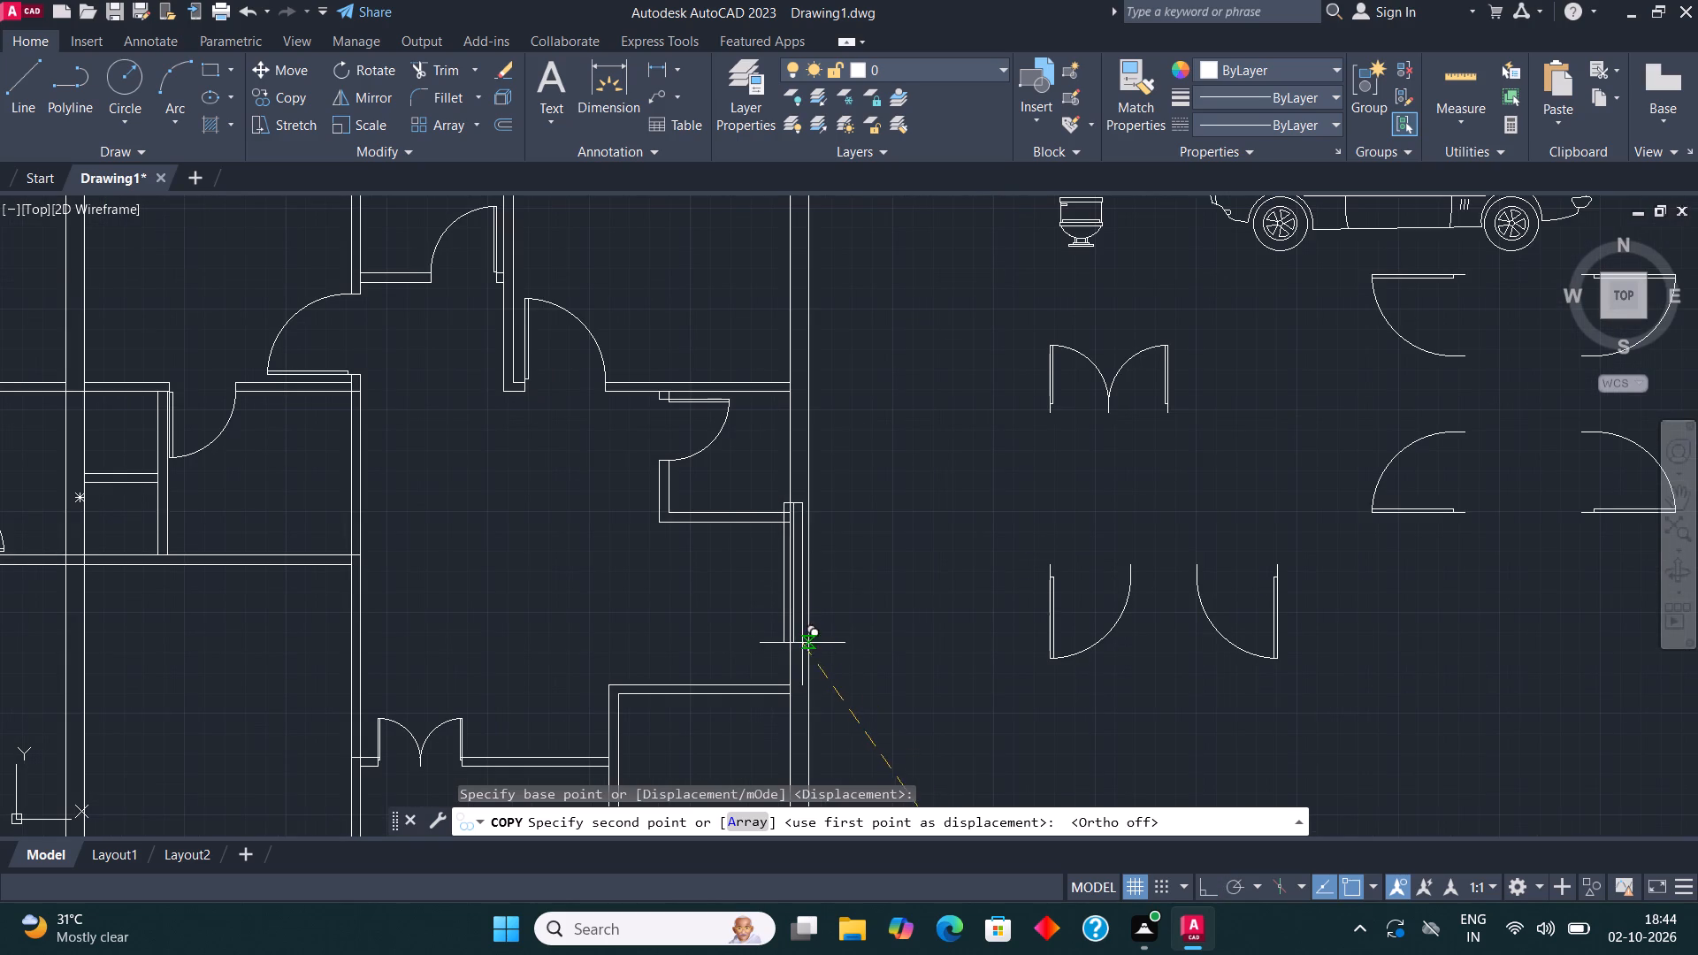
{"action": "scroll", "coordinate": [822, 675], "scroll_direction": "up", "scroll_amount": 2}
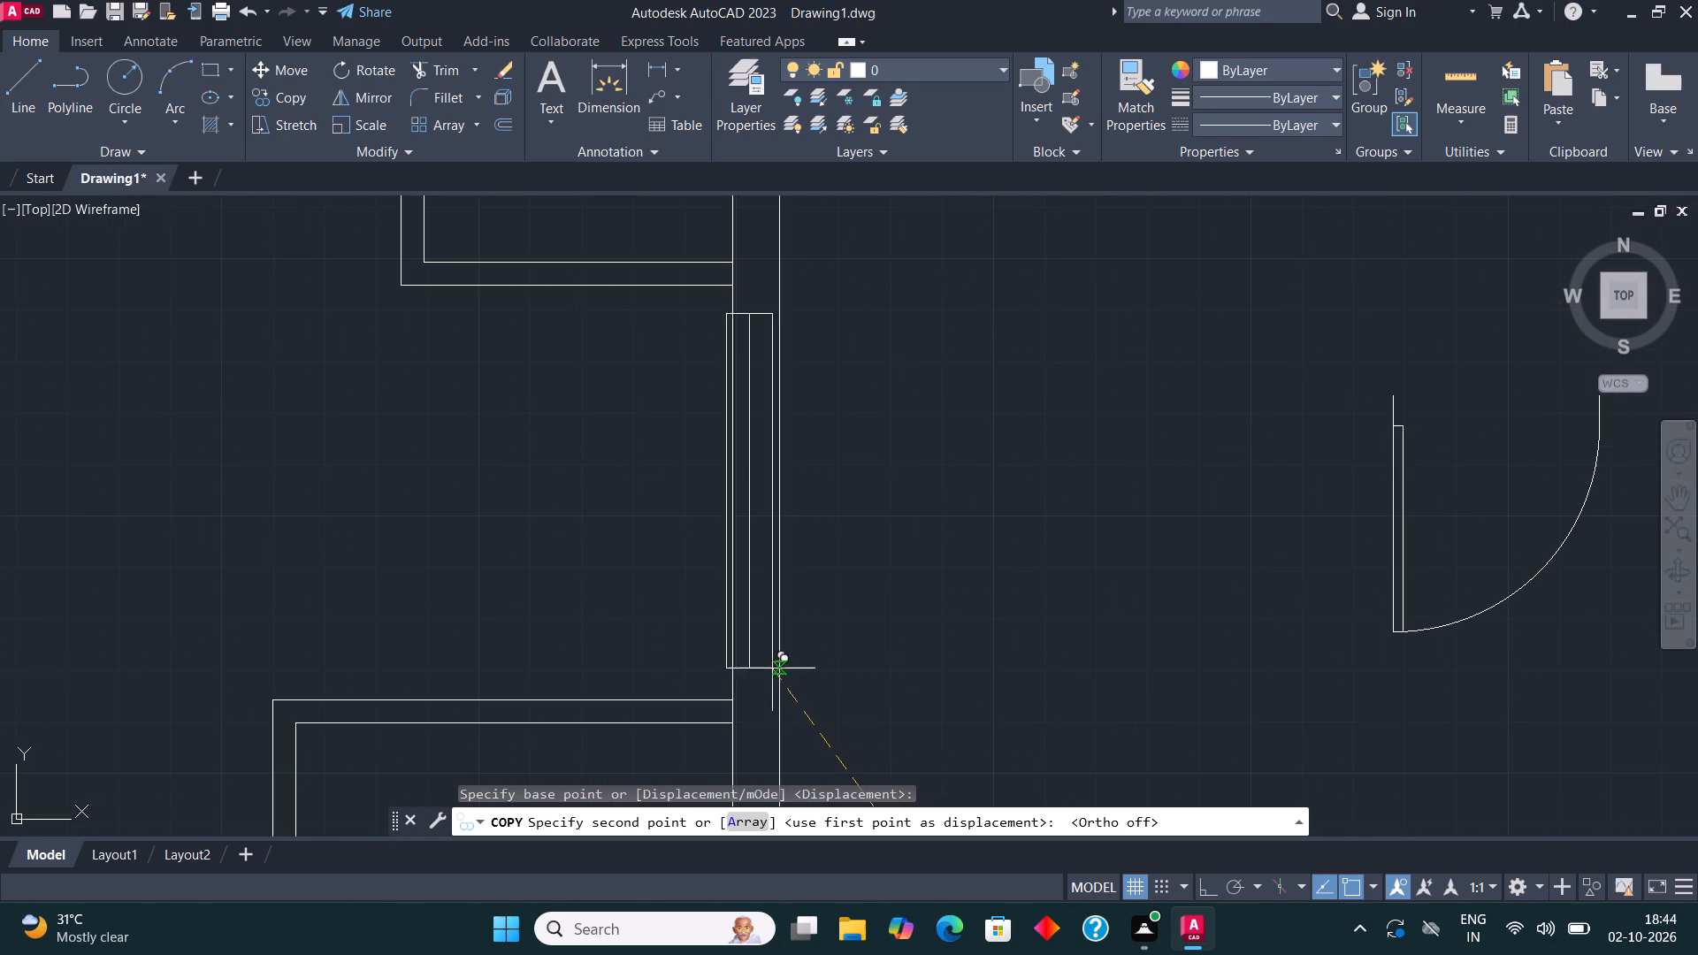
{"action": "left_click", "coordinate": [778, 675]}
{"action": "scroll", "coordinate": [839, 644], "scroll_direction": "down", "scroll_amount": 3}
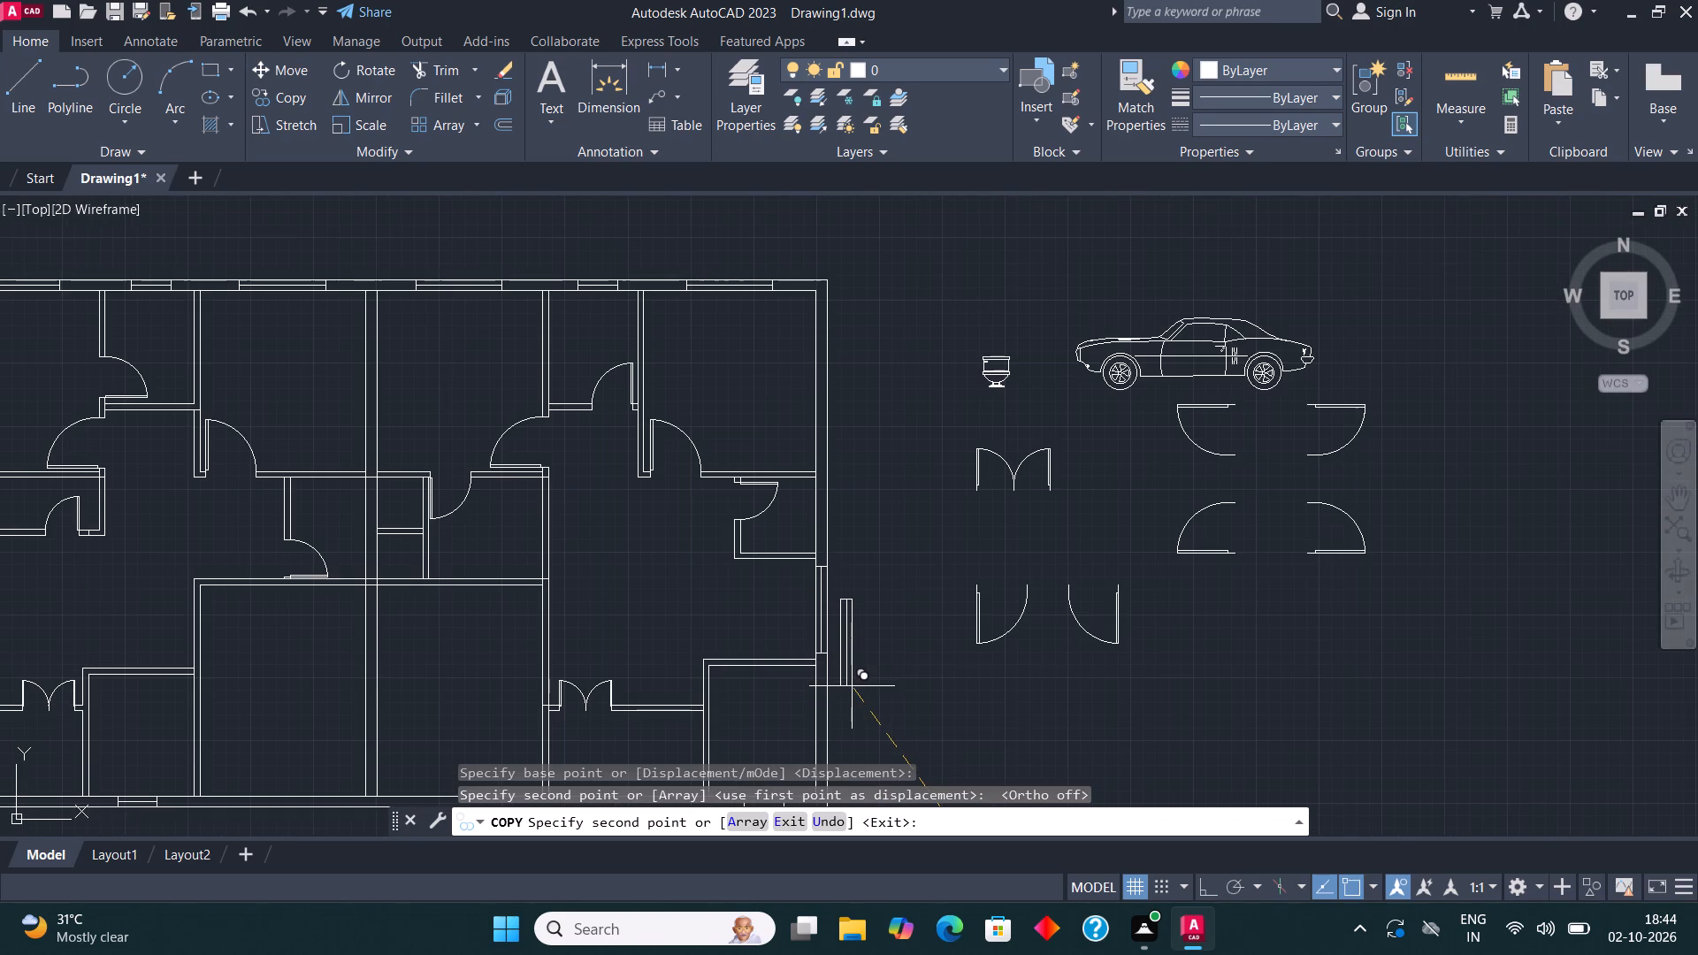
{"action": "scroll", "coordinate": [778, 426], "scroll_direction": "up", "scroll_amount": 2}
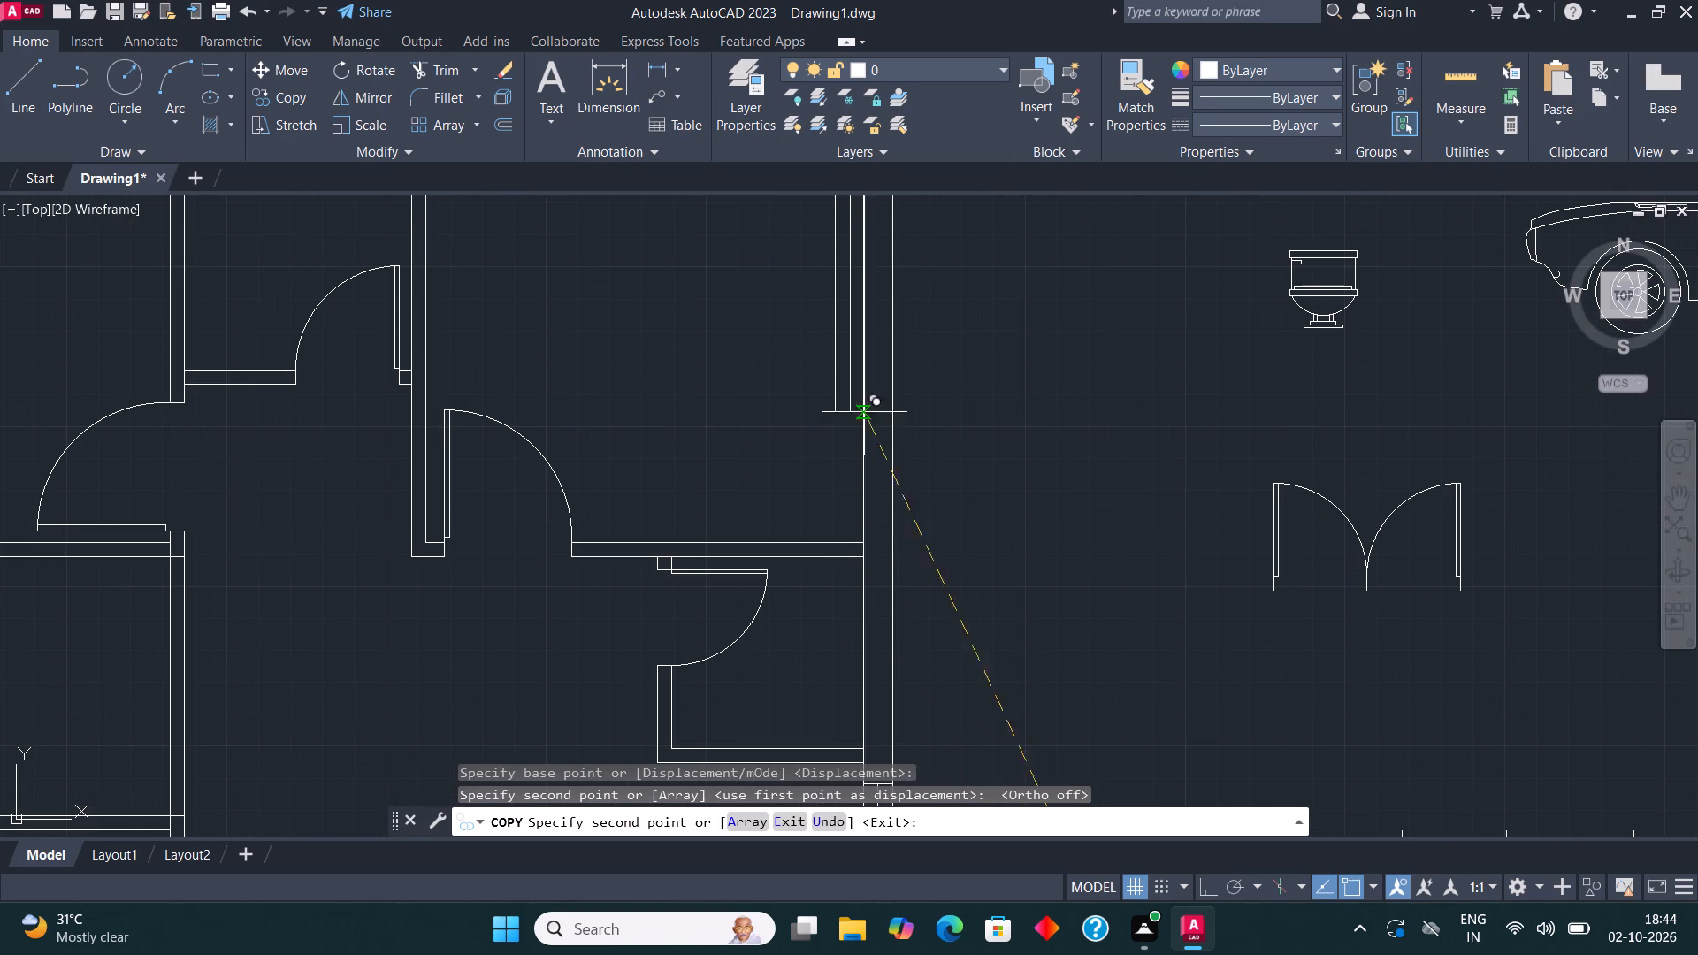
{"action": "left_click", "coordinate": [888, 401]}
Copy the vertical window onto the left outer wall of the top-left room and the room above the double door.
{"action": "scroll", "coordinate": [944, 443], "scroll_direction": "down", "scroll_amount": 4}
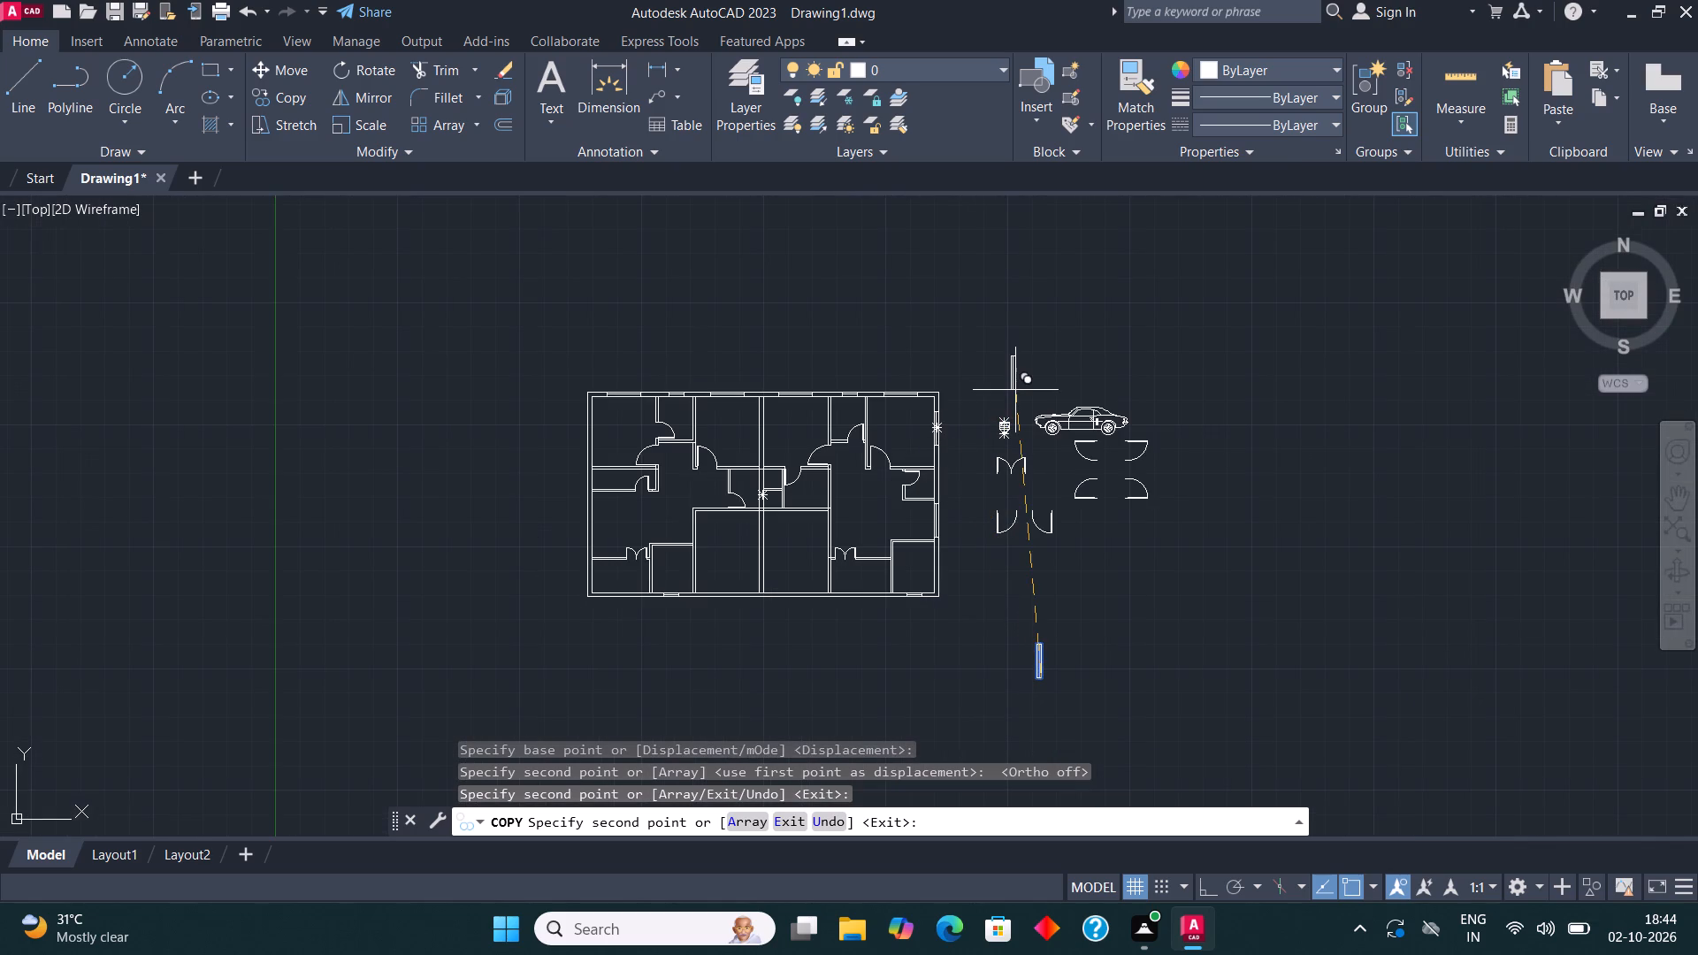
{"action": "scroll", "coordinate": [573, 462], "scroll_direction": "up", "scroll_amount": 4}
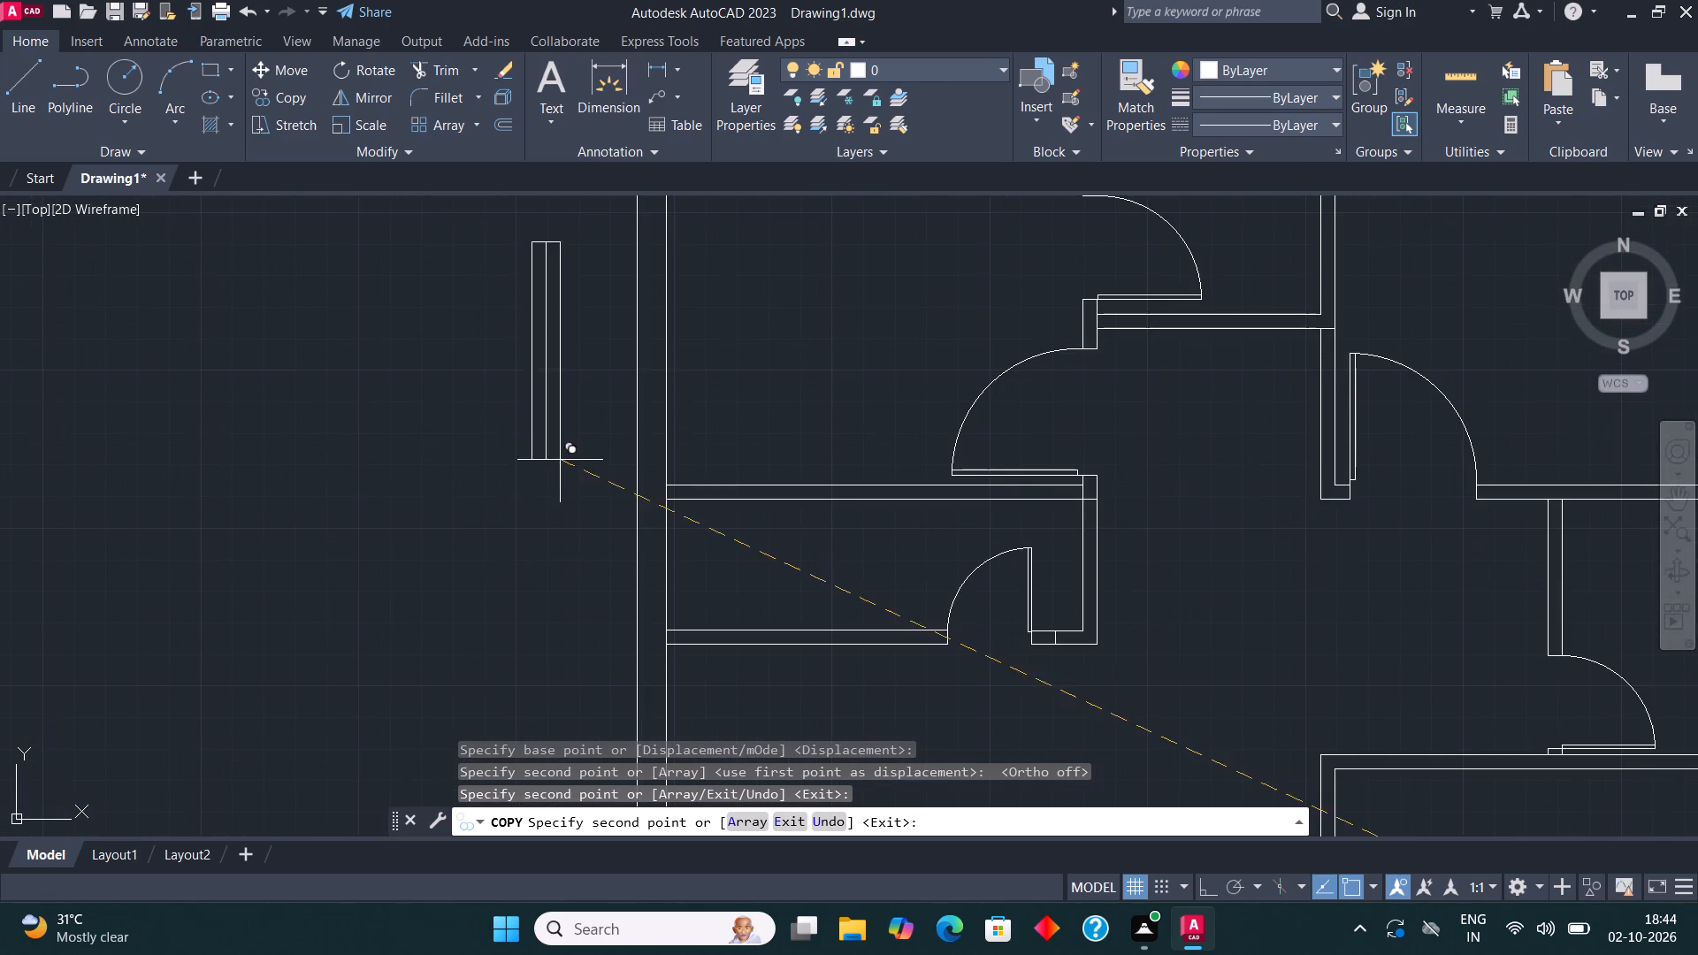
{"action": "left_click", "coordinate": [662, 462]}
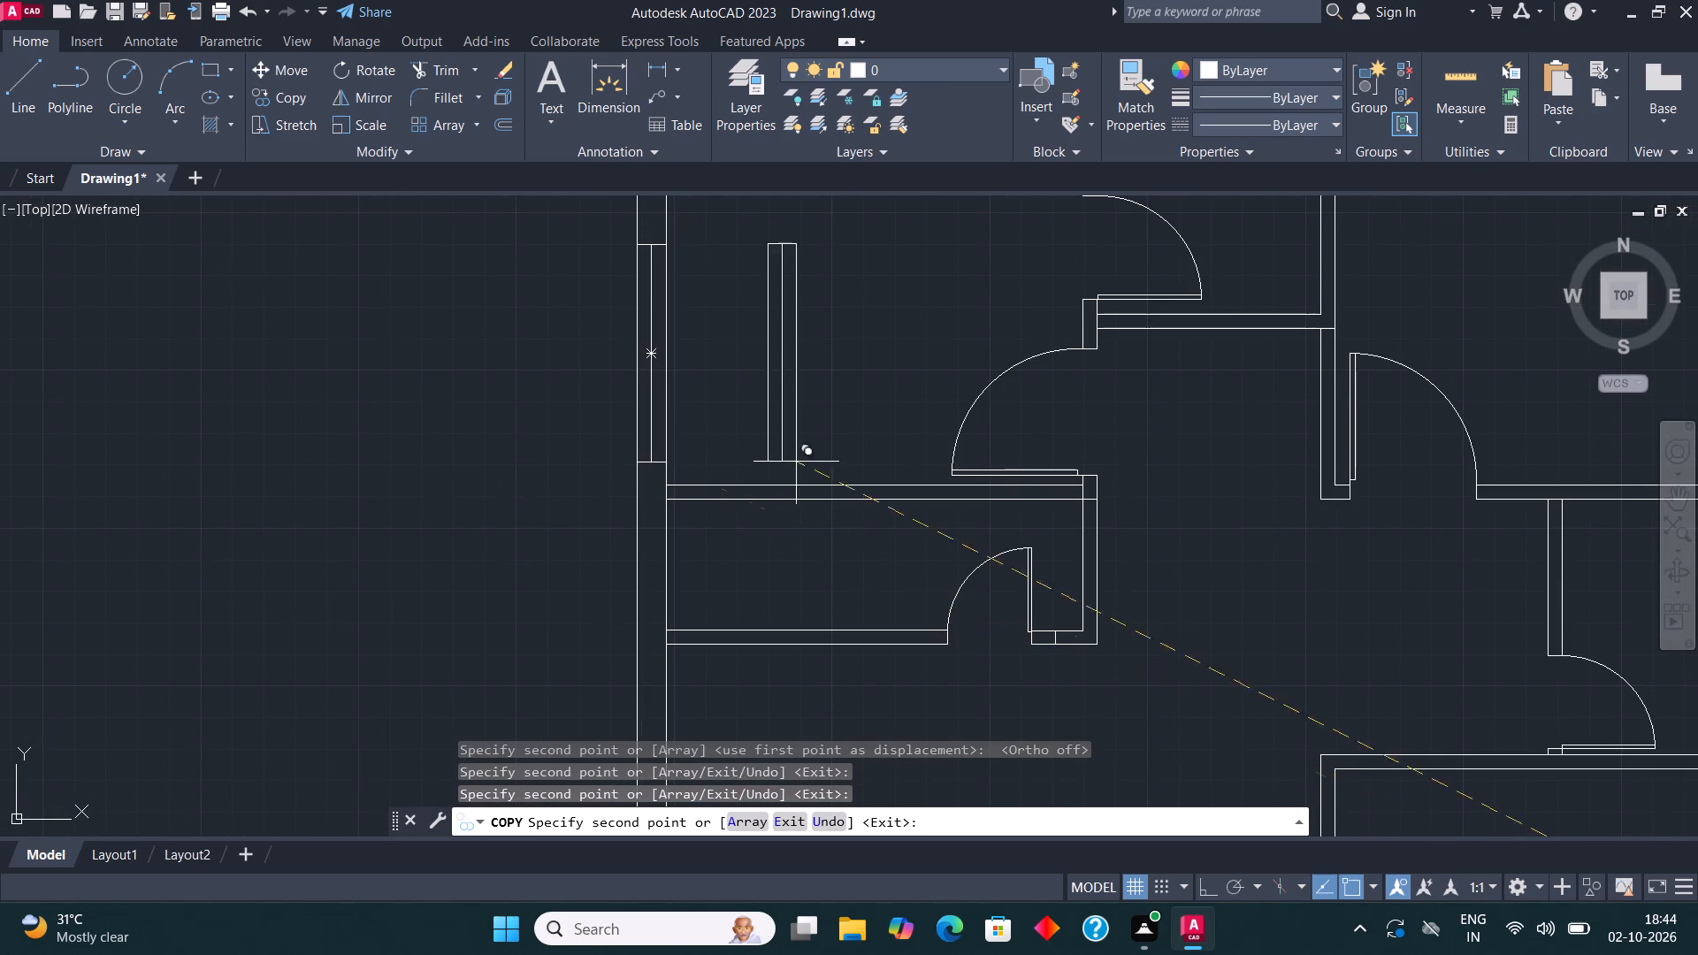
{"action": "scroll", "coordinate": [834, 427], "scroll_direction": "down", "scroll_amount": 3}
{"action": "scroll", "coordinate": [779, 581], "scroll_direction": "up", "scroll_amount": 3}
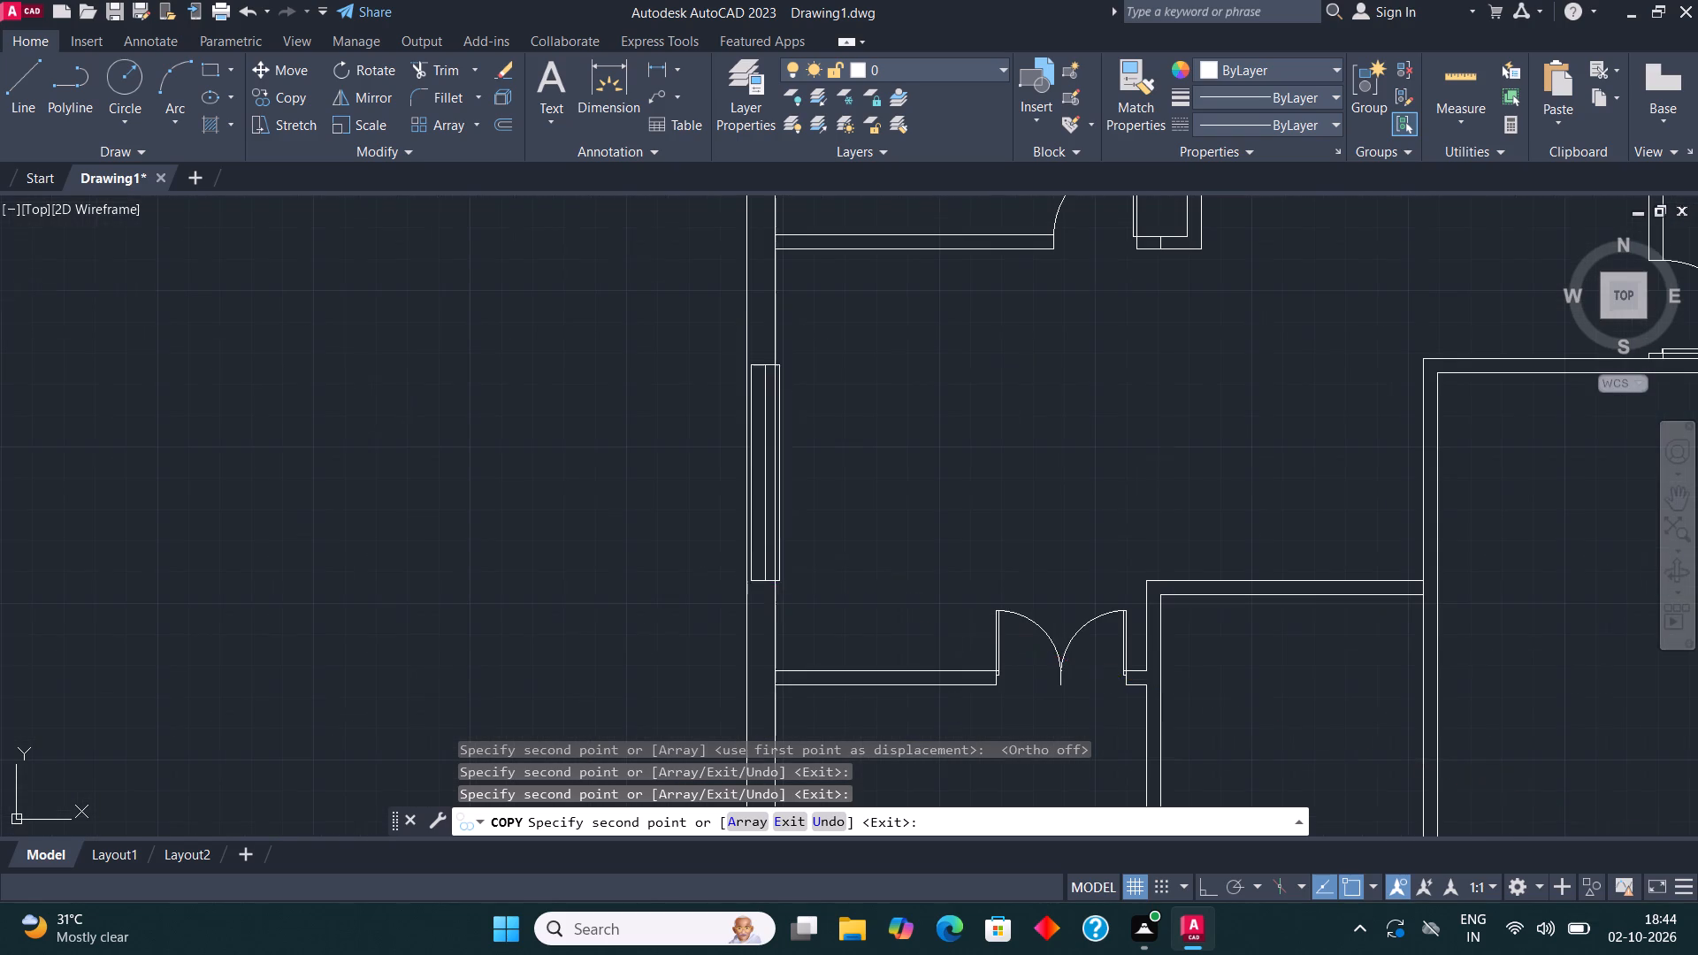
{"action": "left_click", "coordinate": [774, 566]}
{"action": "scroll", "coordinate": [565, 587], "scroll_direction": "down", "scroll_amount": 3}
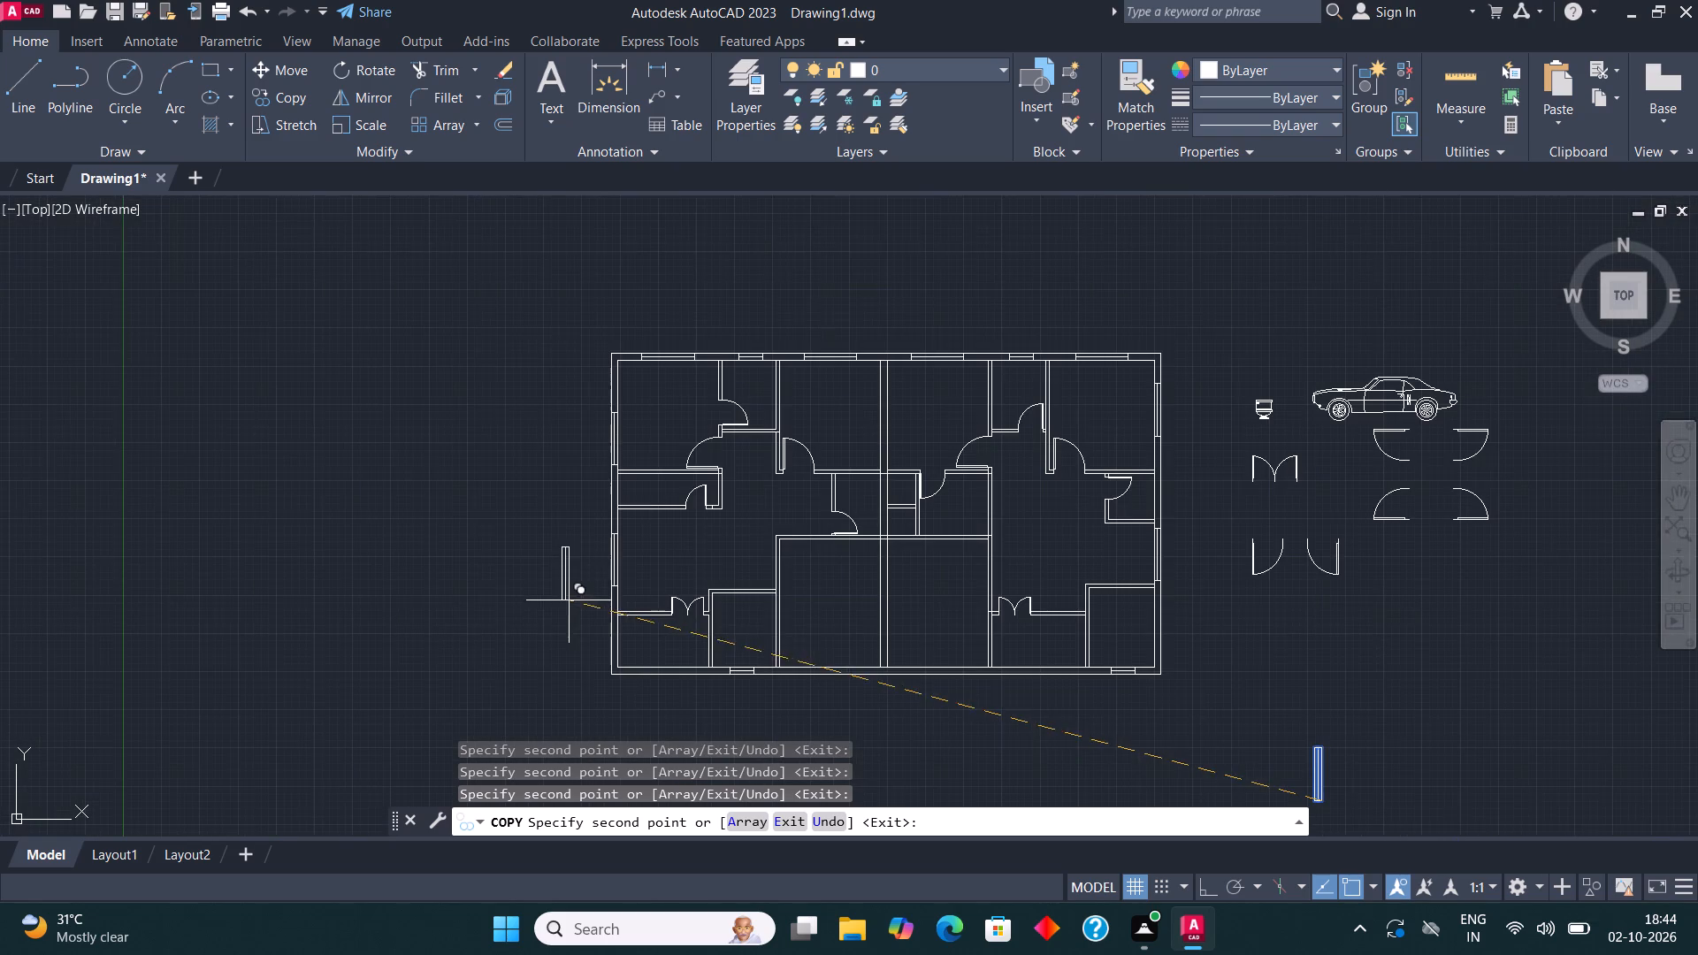
{"action": "key", "text": "Escape"}
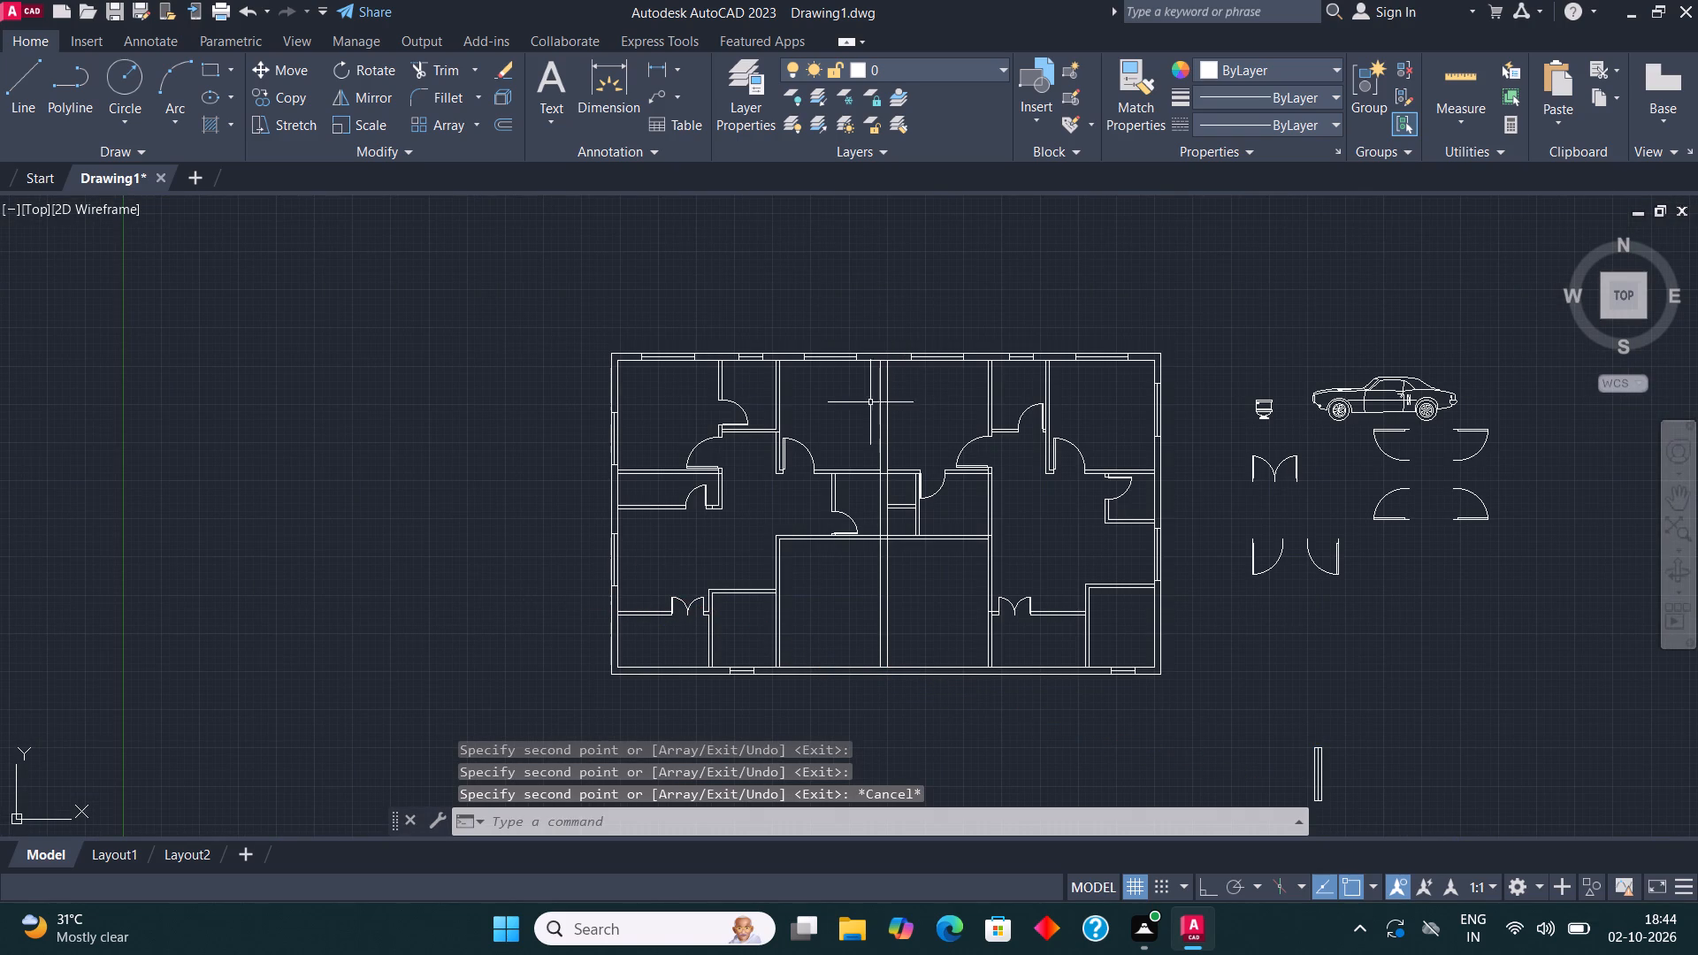
Draw a short window in the left outer wall of the small middle room as a wall-thick rectangle with a vertical centre line.
{"action": "middle_click_drag", "start_coordinate": [728, 444], "coordinate": [785, 466]}
{"action": "scroll", "coordinate": [685, 504], "scroll_direction": "up", "scroll_amount": 4}
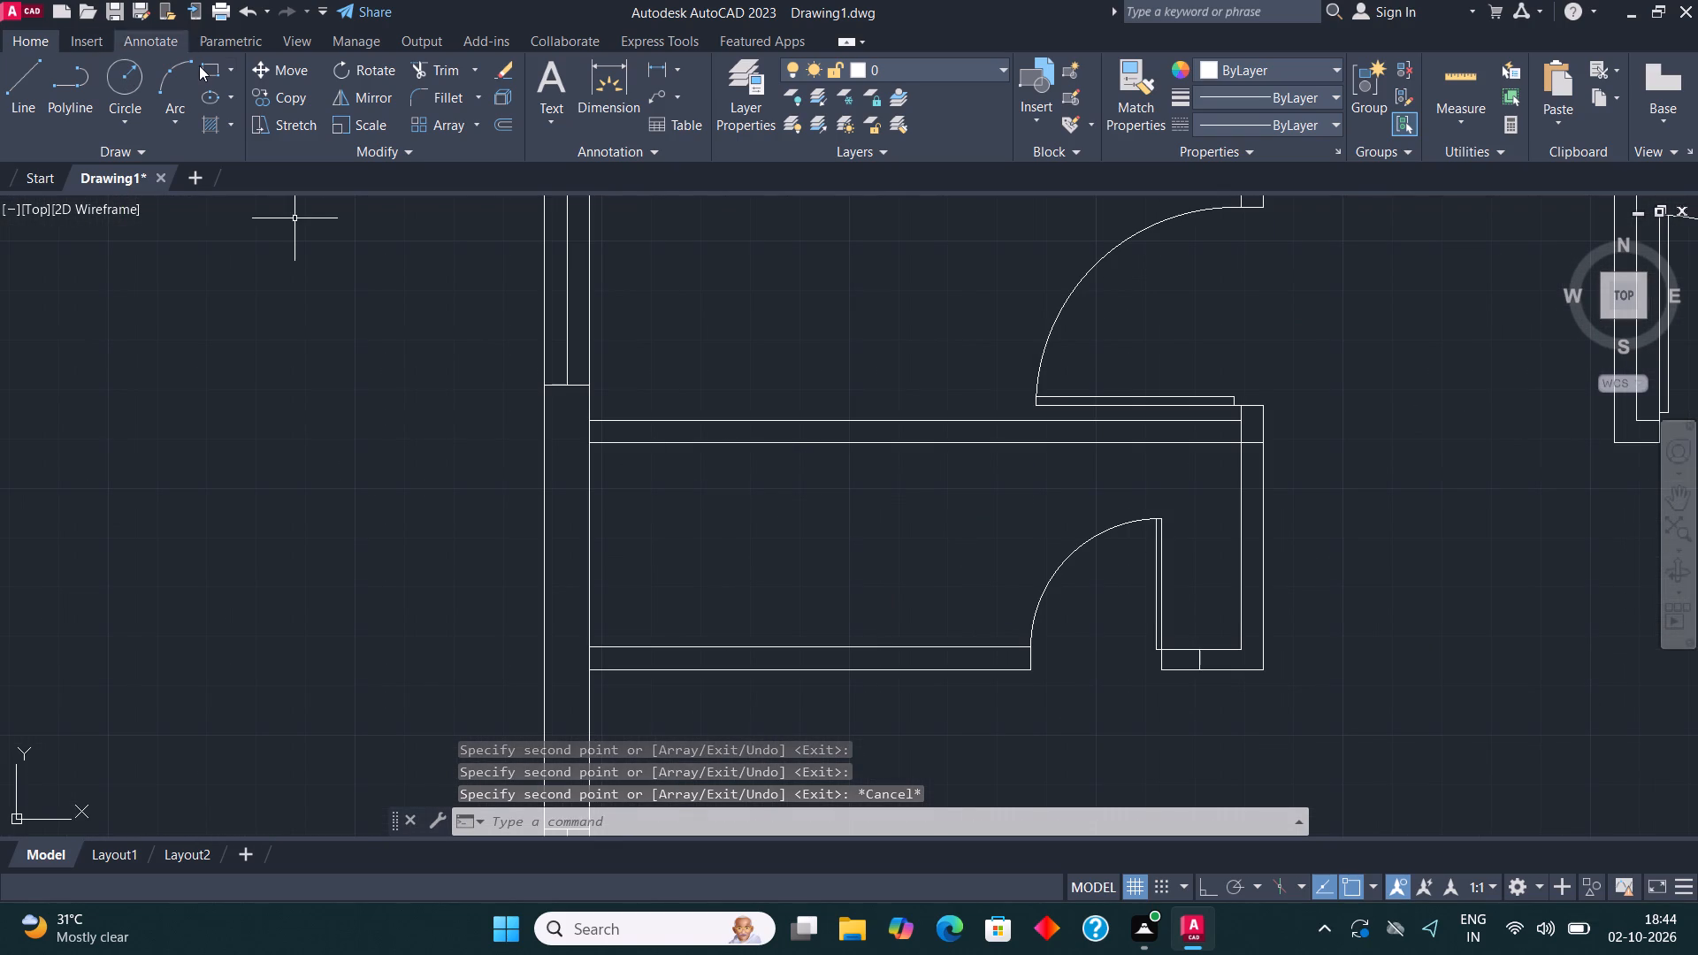
{"action": "left_click", "coordinate": [197, 68]}
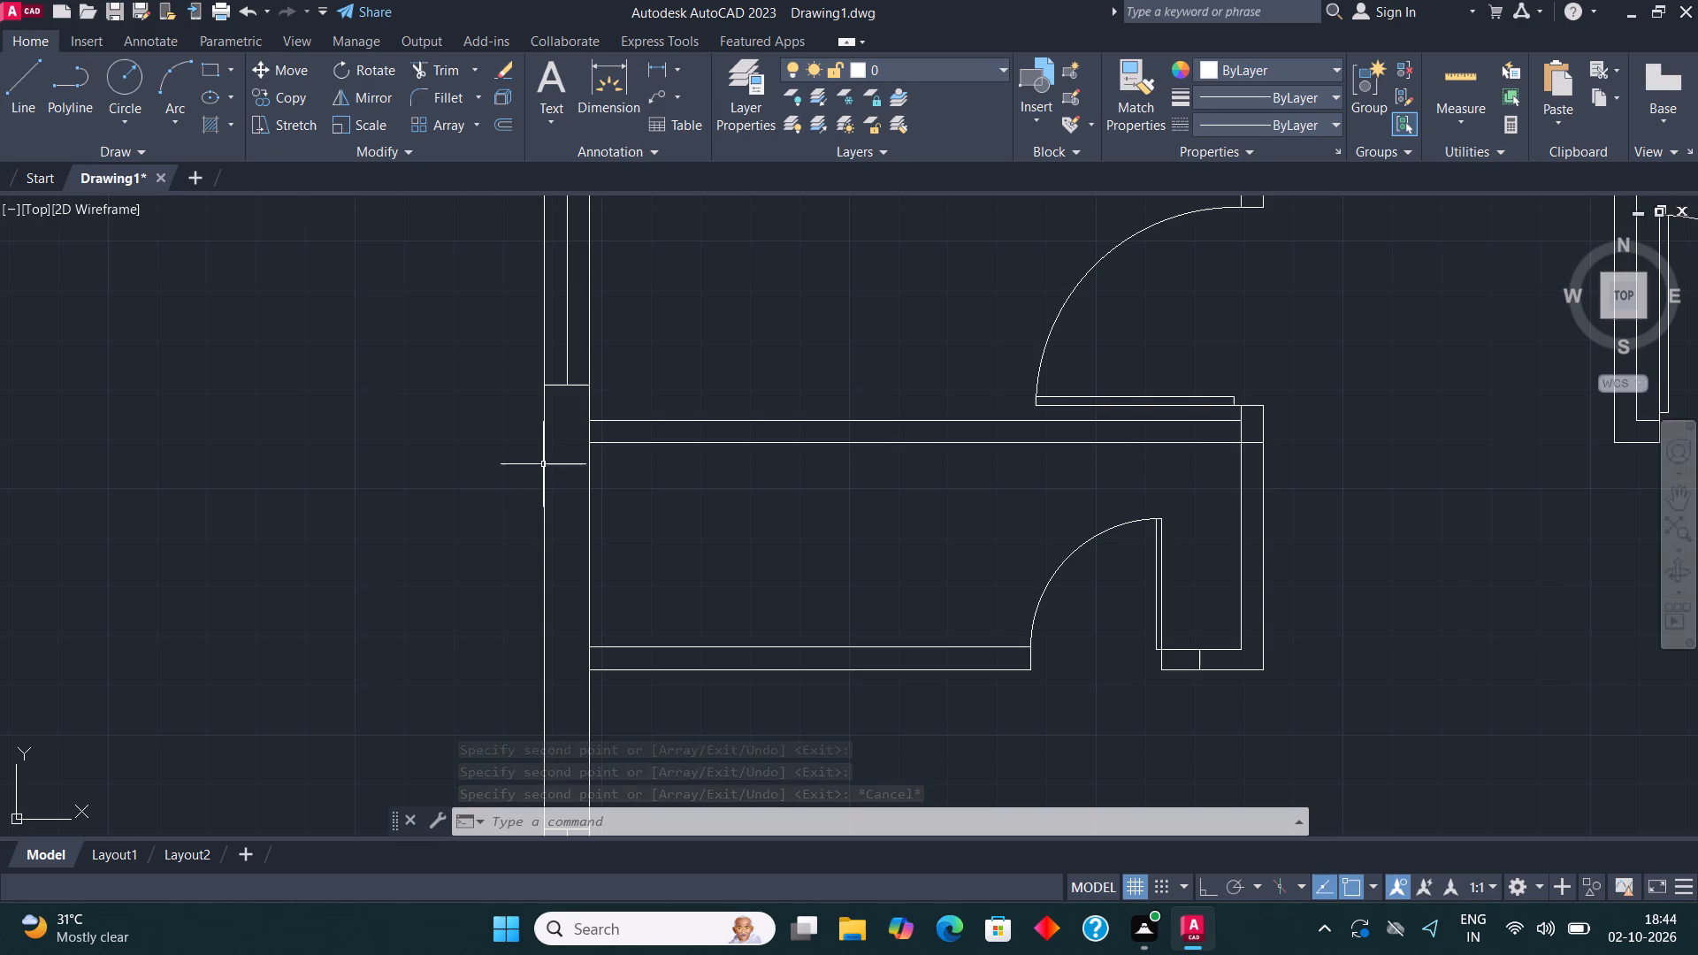
{"action": "left_click", "coordinate": [206, 68]}
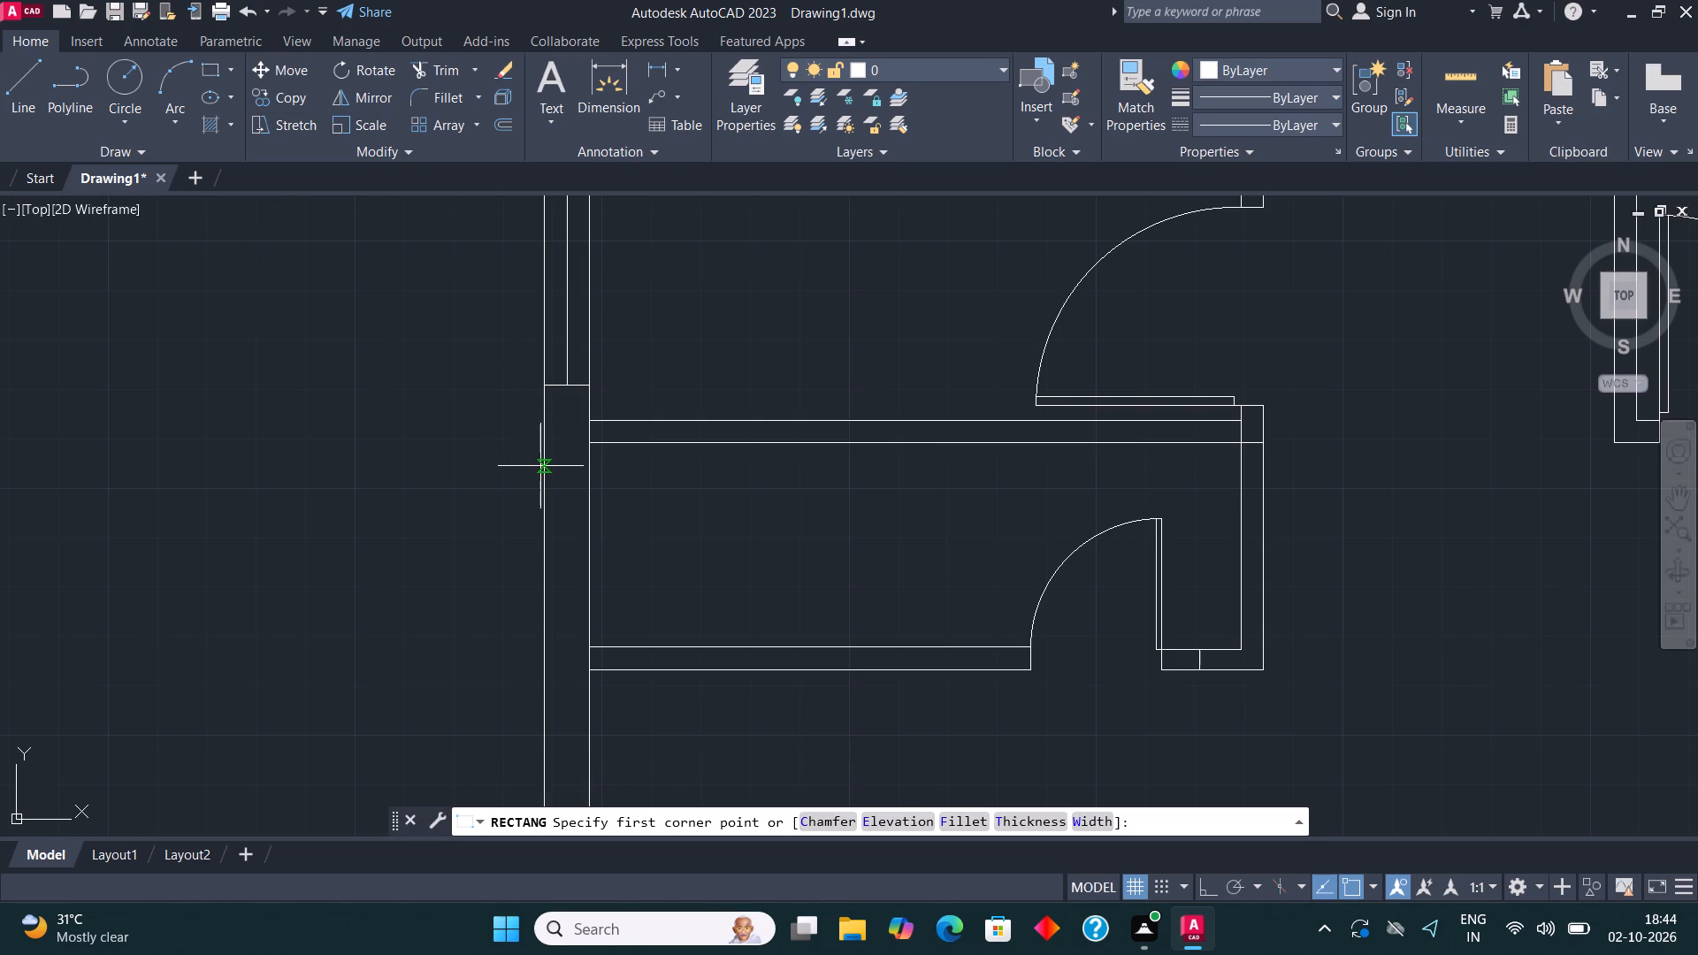
{"action": "left_click", "coordinate": [540, 466]}
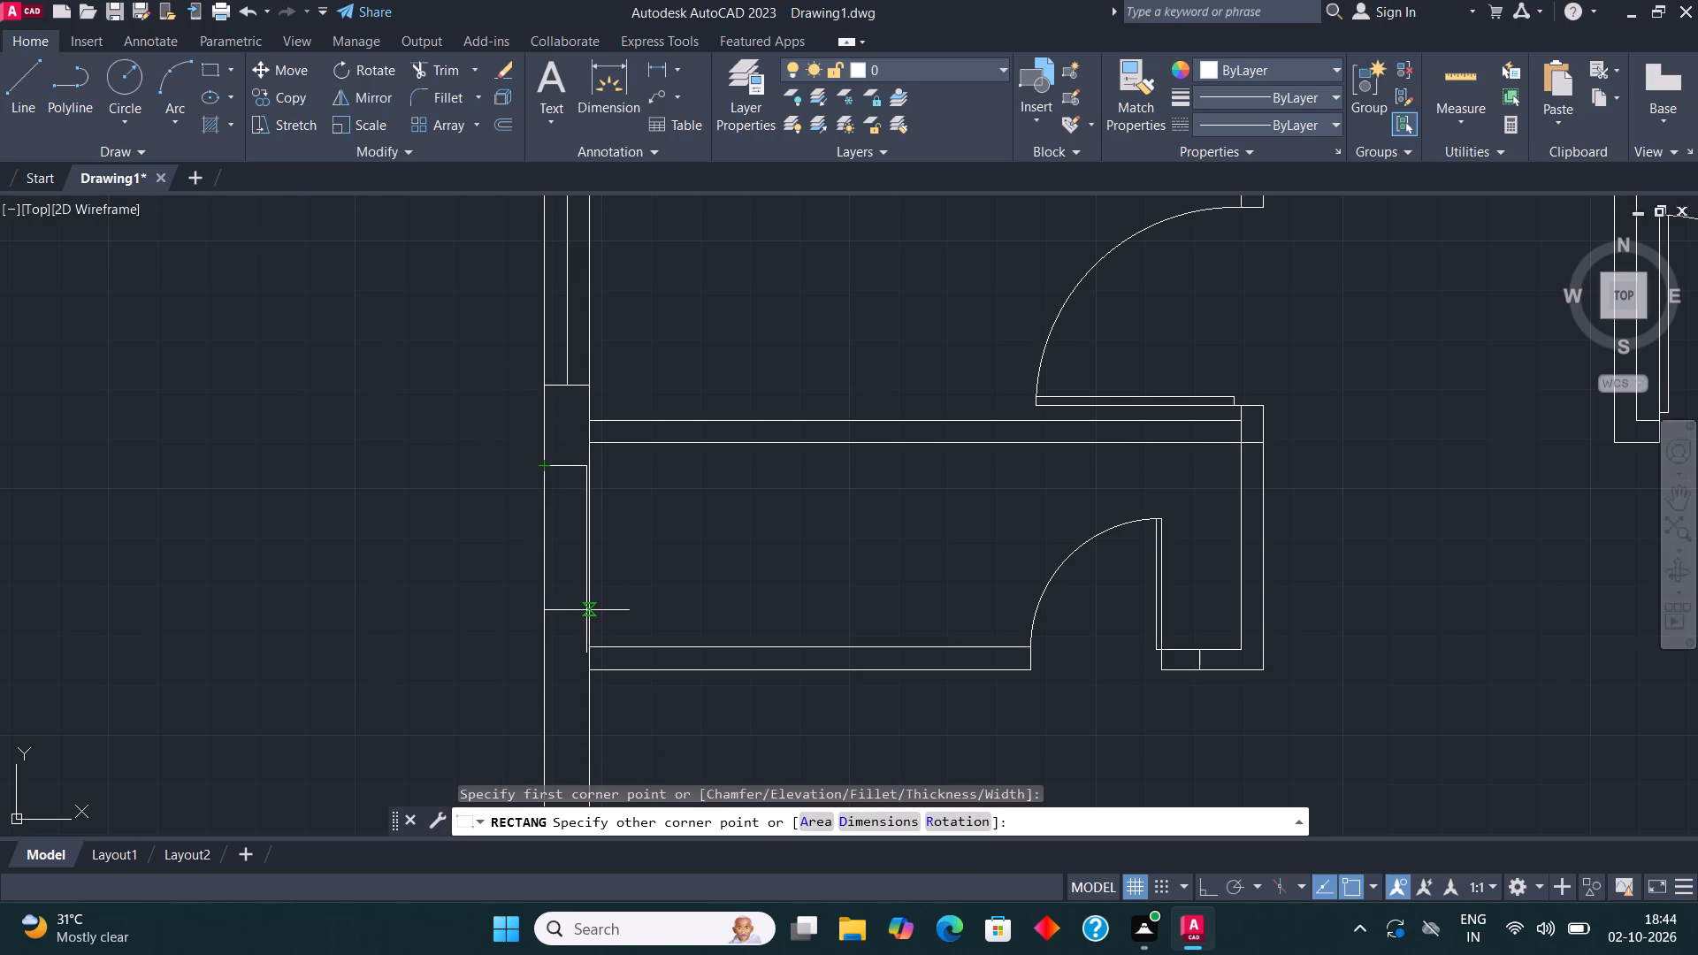
{"action": "left_click", "coordinate": [590, 612]}
{"action": "left_click", "coordinate": [28, 84]}
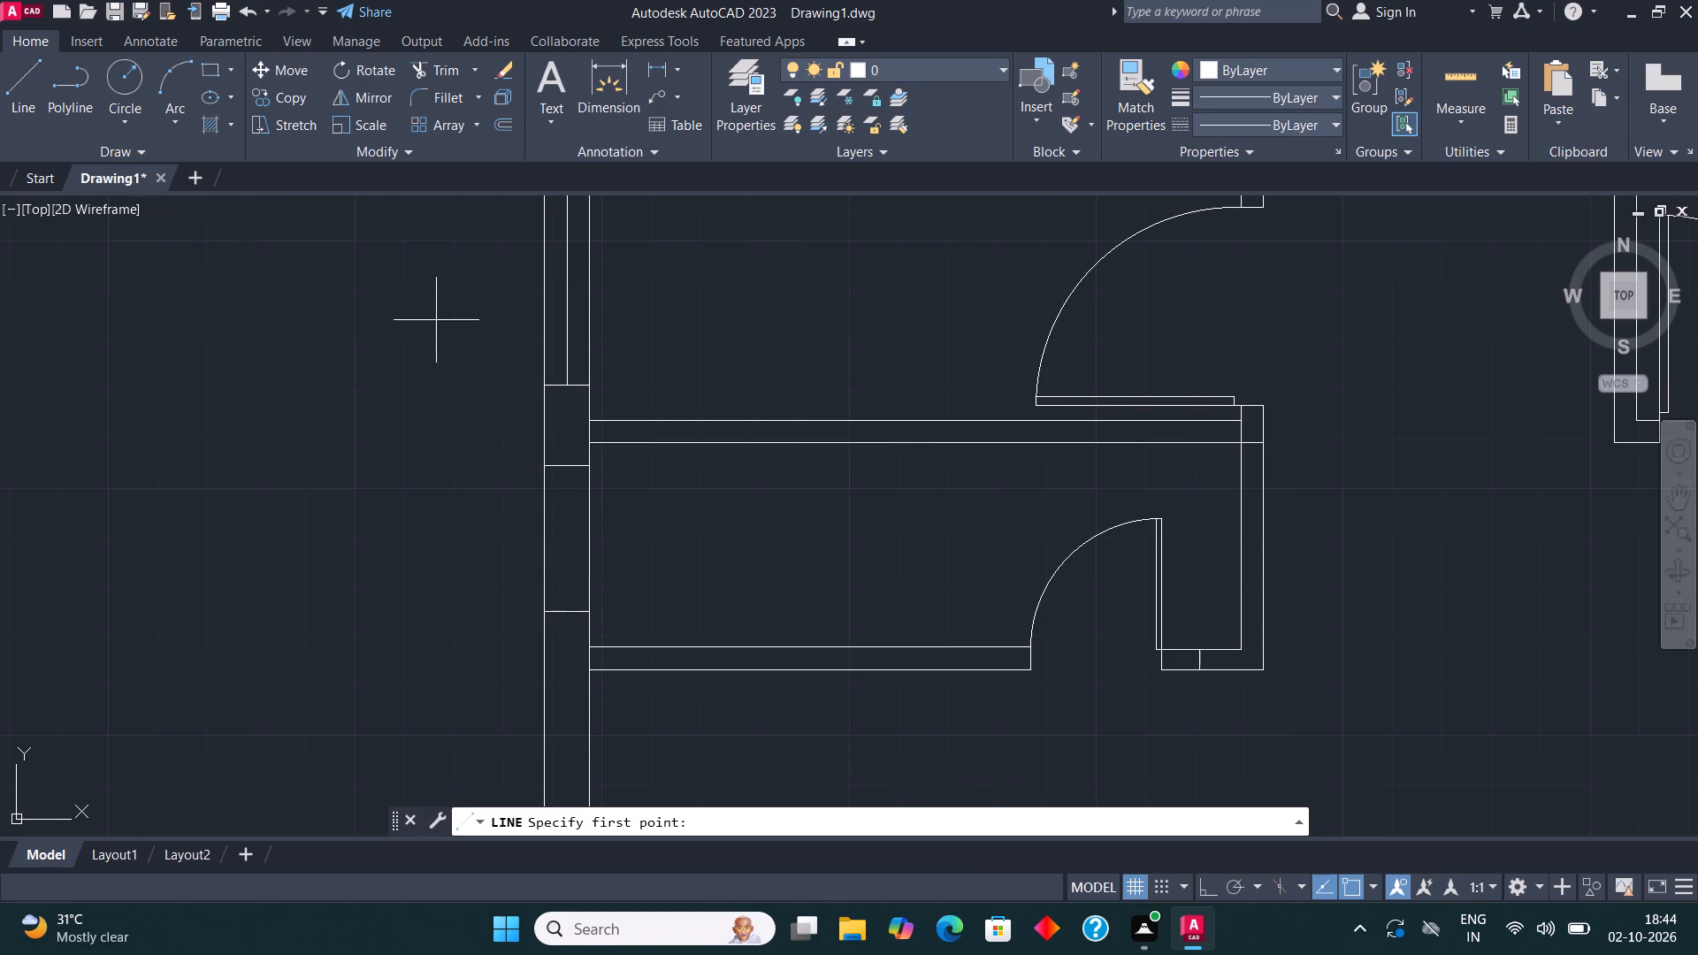
{"action": "left_click", "coordinate": [562, 602]}
{"action": "left_click", "coordinate": [569, 467]}
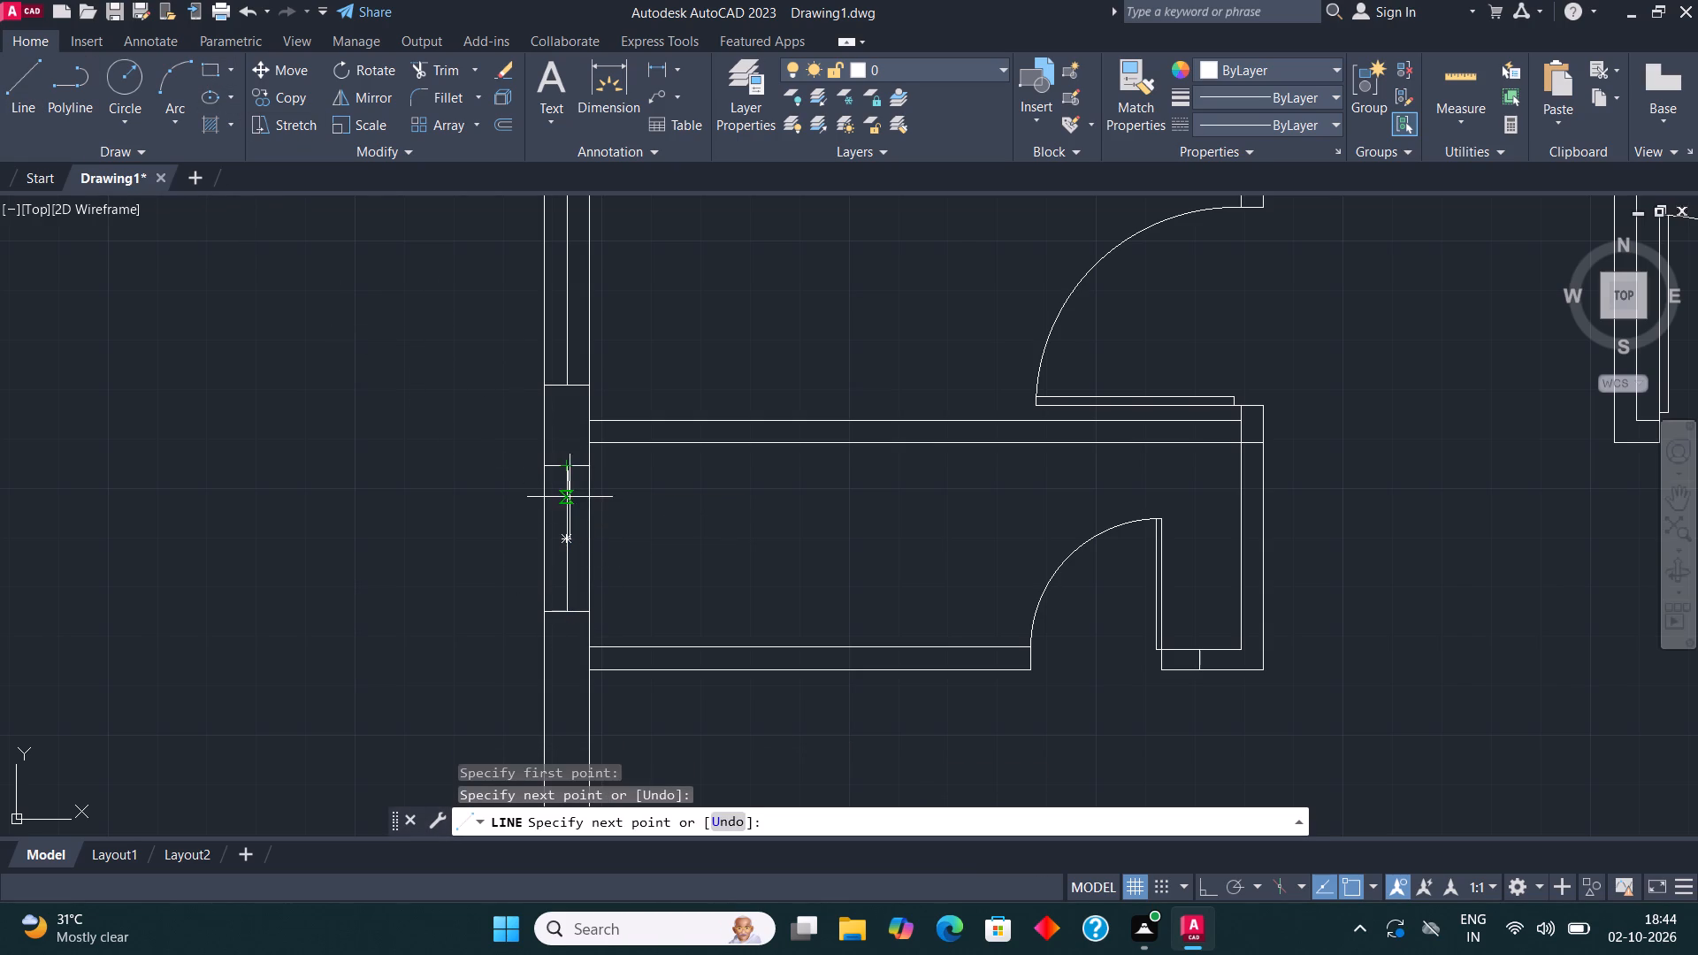
{"action": "key", "text": "Escape"}
Copy the short window from the left outer wall onto the right outer wall, at the small middle room beside its door.
{"action": "left_click", "coordinate": [524, 626]}
{"action": "left_click", "coordinate": [593, 456]}
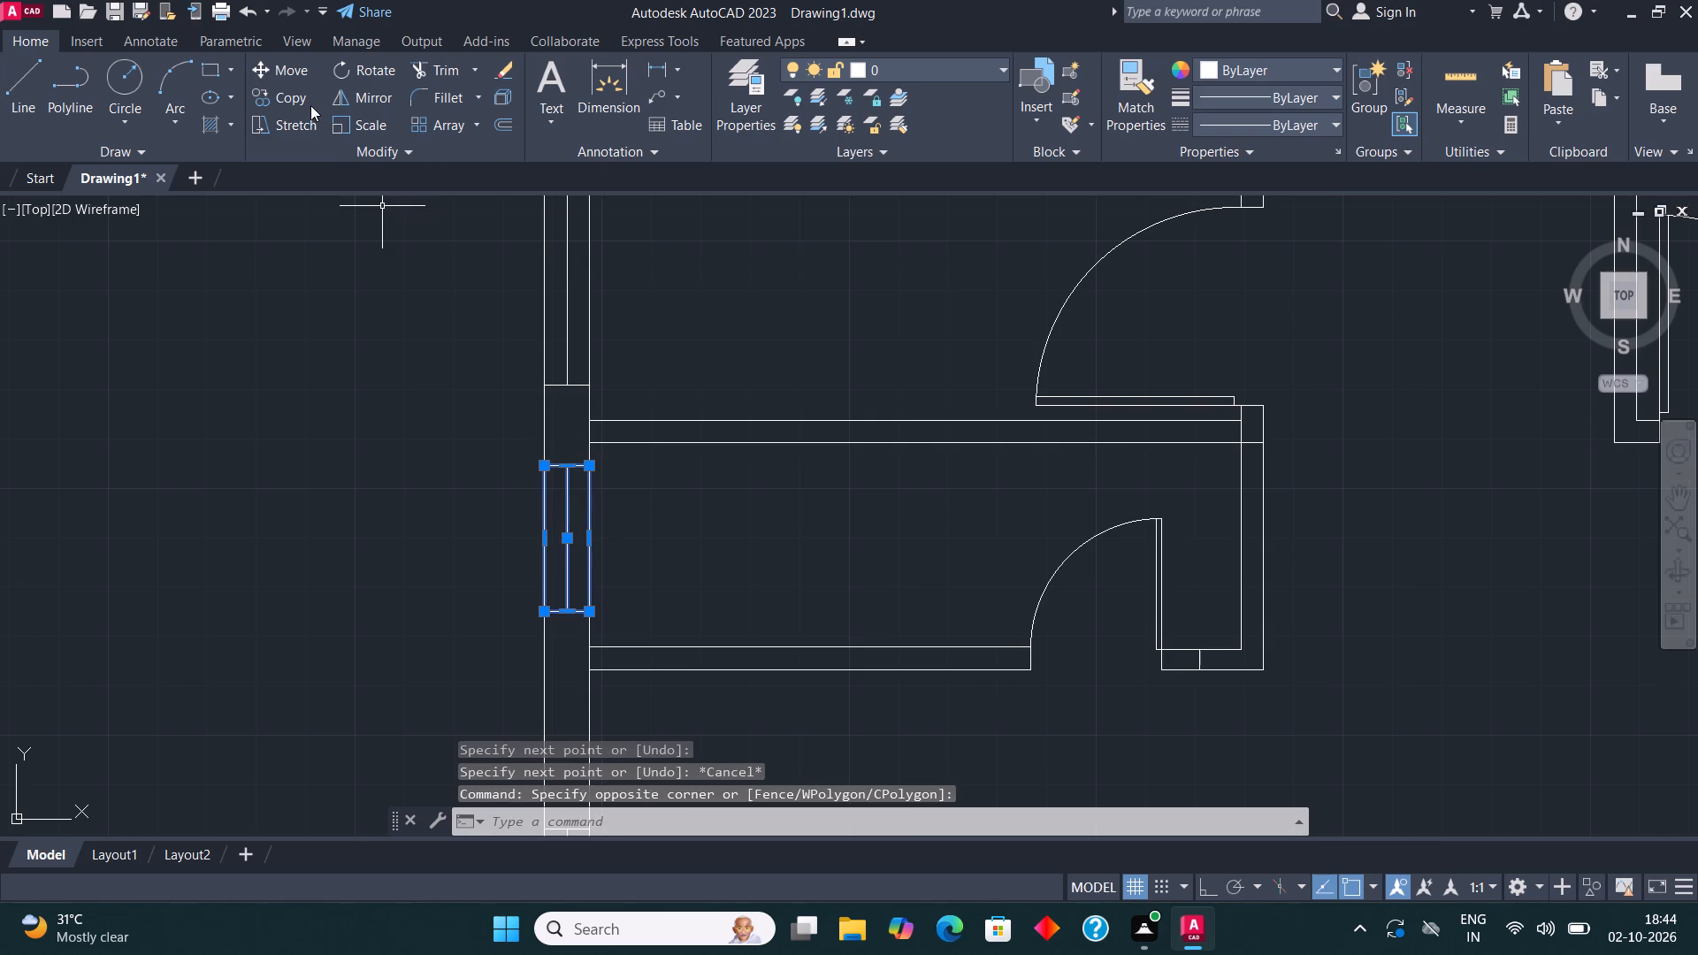
{"action": "left_click", "coordinate": [310, 105]}
{"action": "left_click", "coordinate": [591, 462]}
{"action": "scroll", "coordinate": [509, 466], "scroll_direction": "down", "scroll_amount": 4}
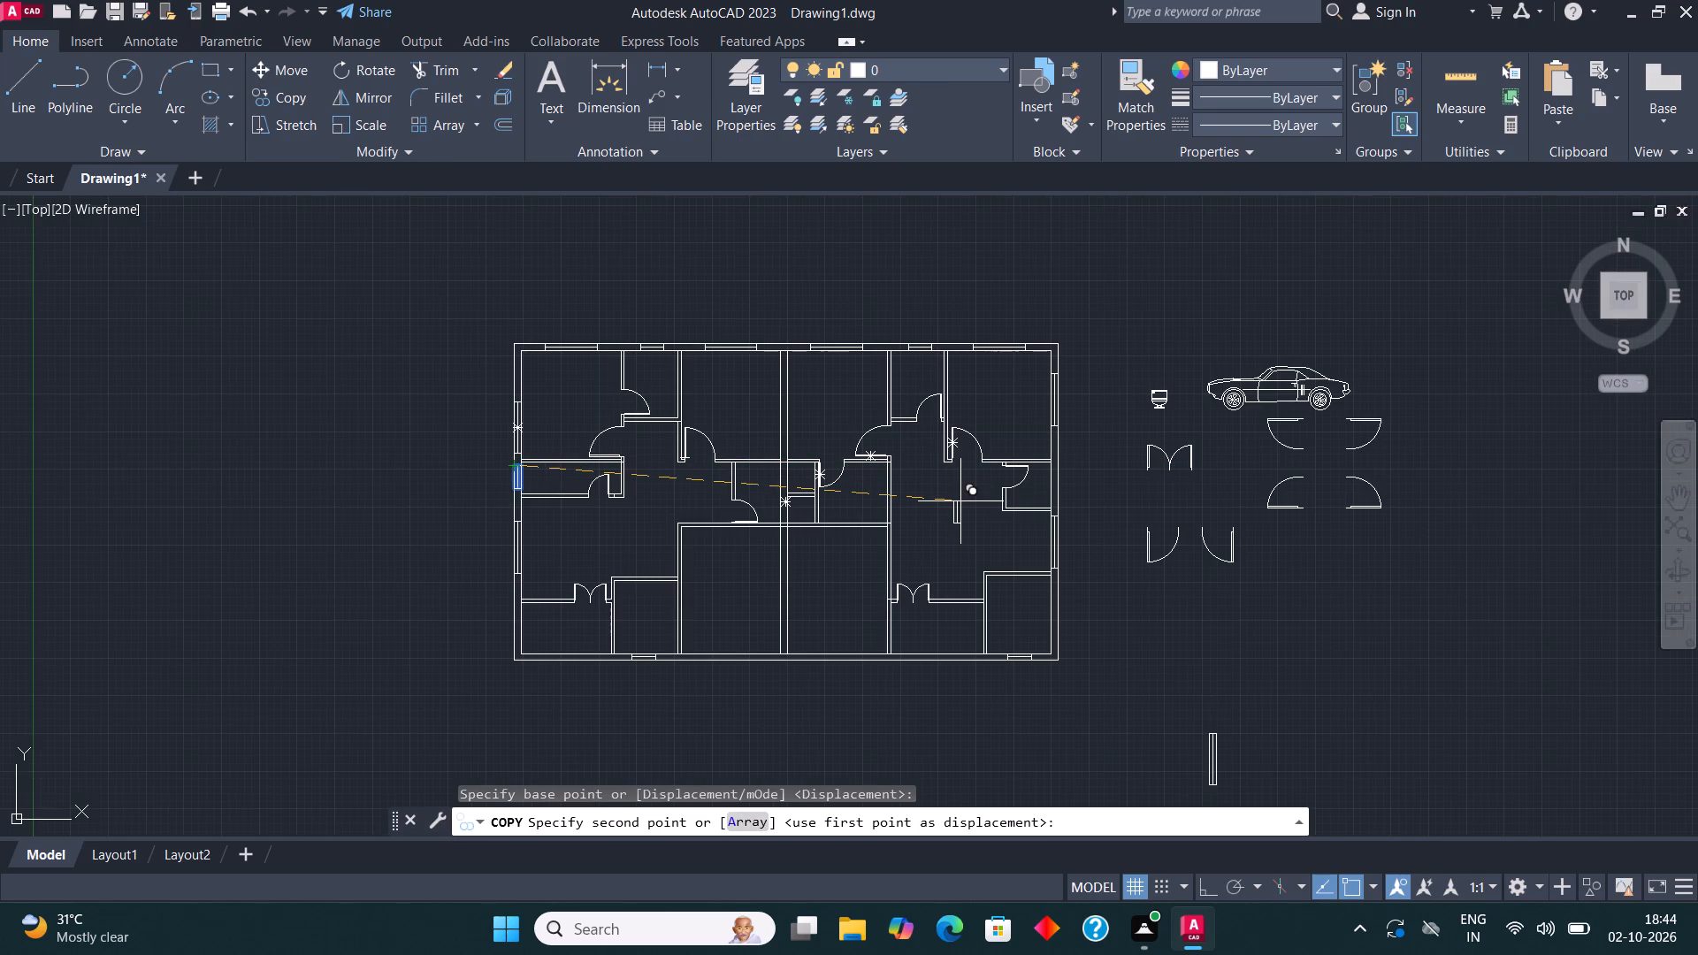
{"action": "scroll", "coordinate": [1060, 464], "scroll_direction": "up", "scroll_amount": 1}
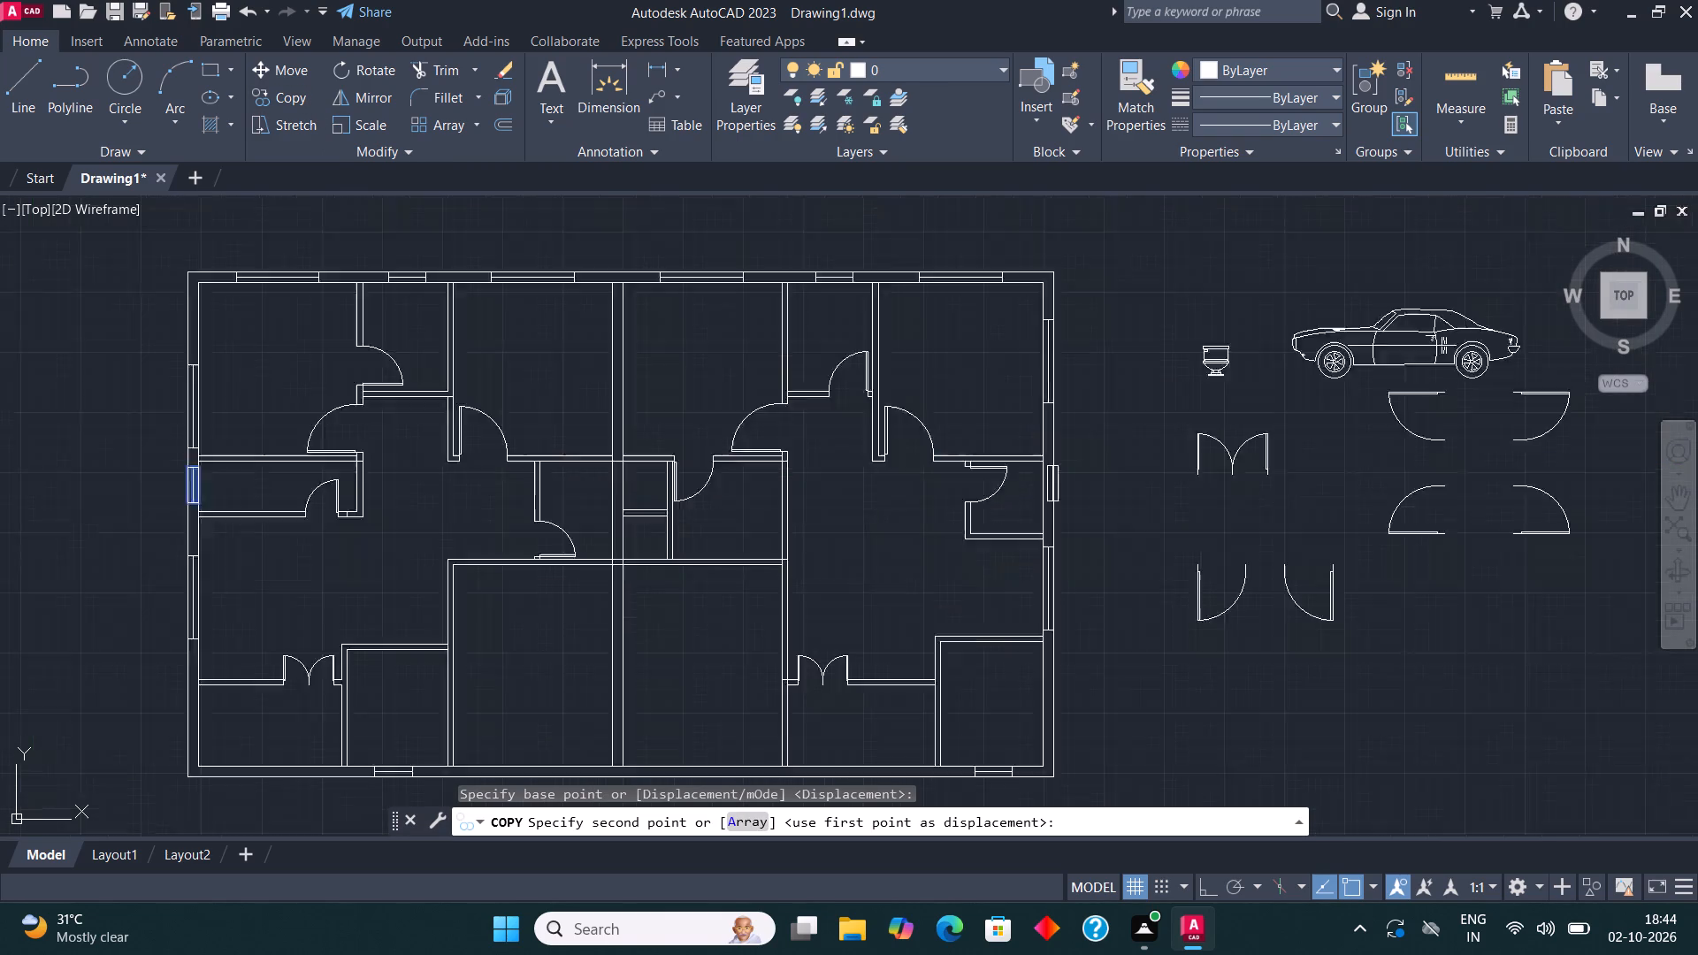
{"action": "scroll", "coordinate": [1060, 464], "scroll_direction": "up", "scroll_amount": 4}
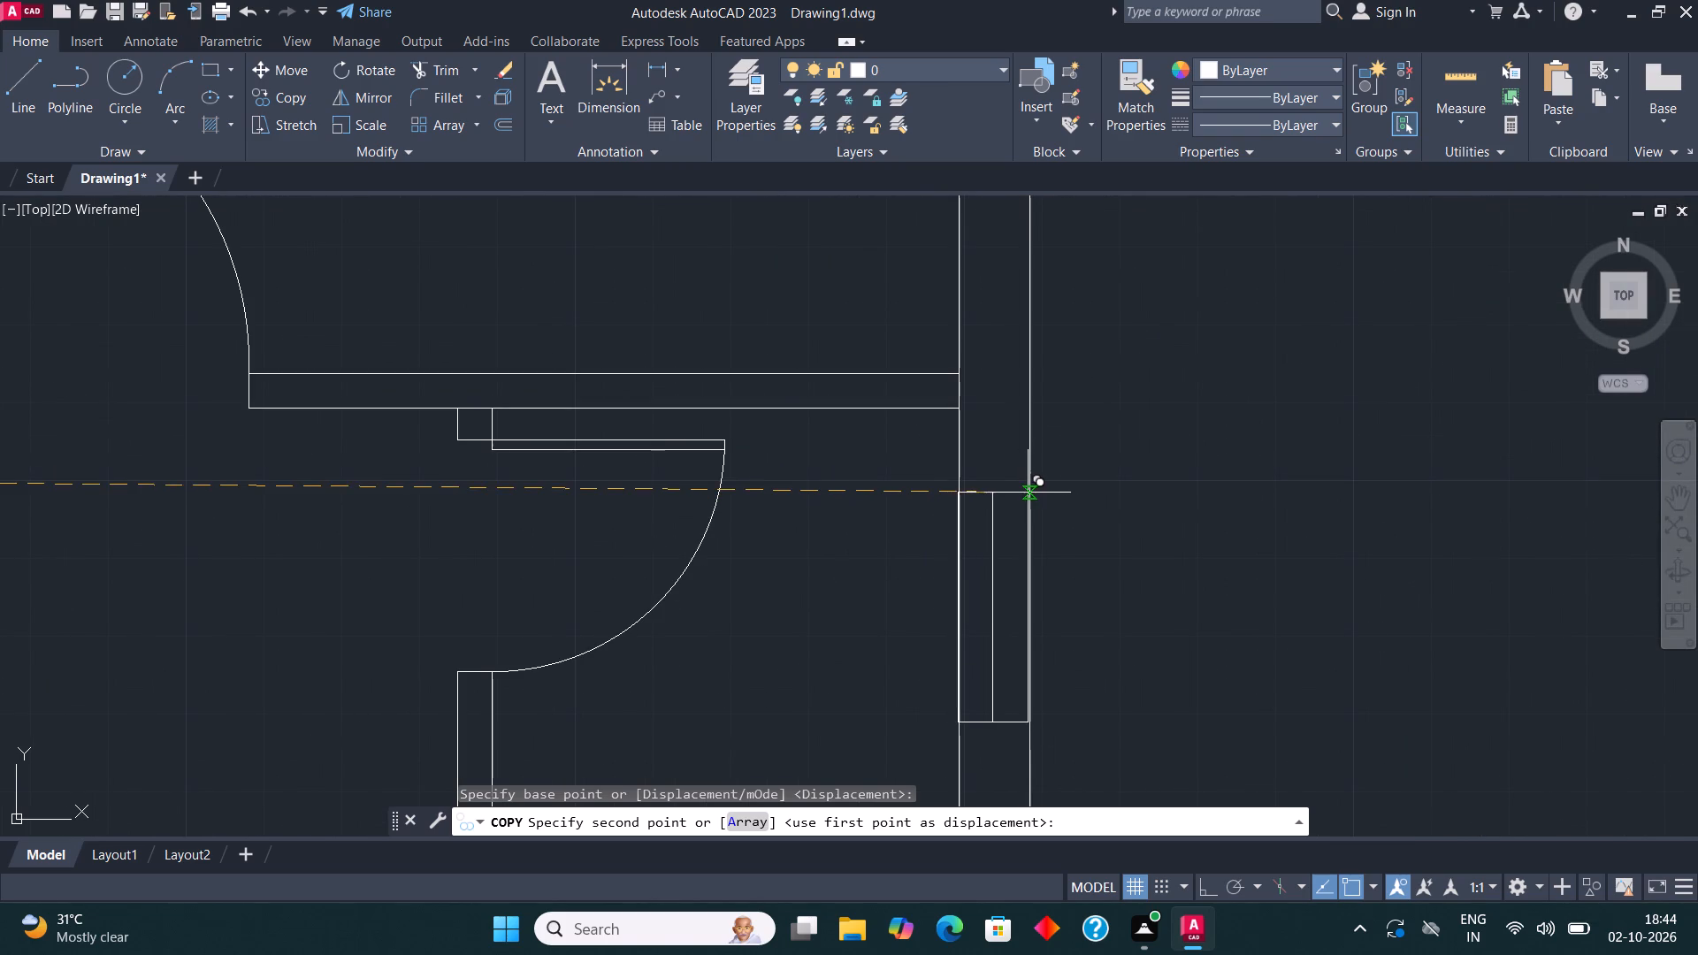
{"action": "left_click", "coordinate": [1029, 499]}
{"action": "scroll", "coordinate": [1003, 349], "scroll_direction": "down", "scroll_amount": 3}
{"action": "key", "text": "Escape"}
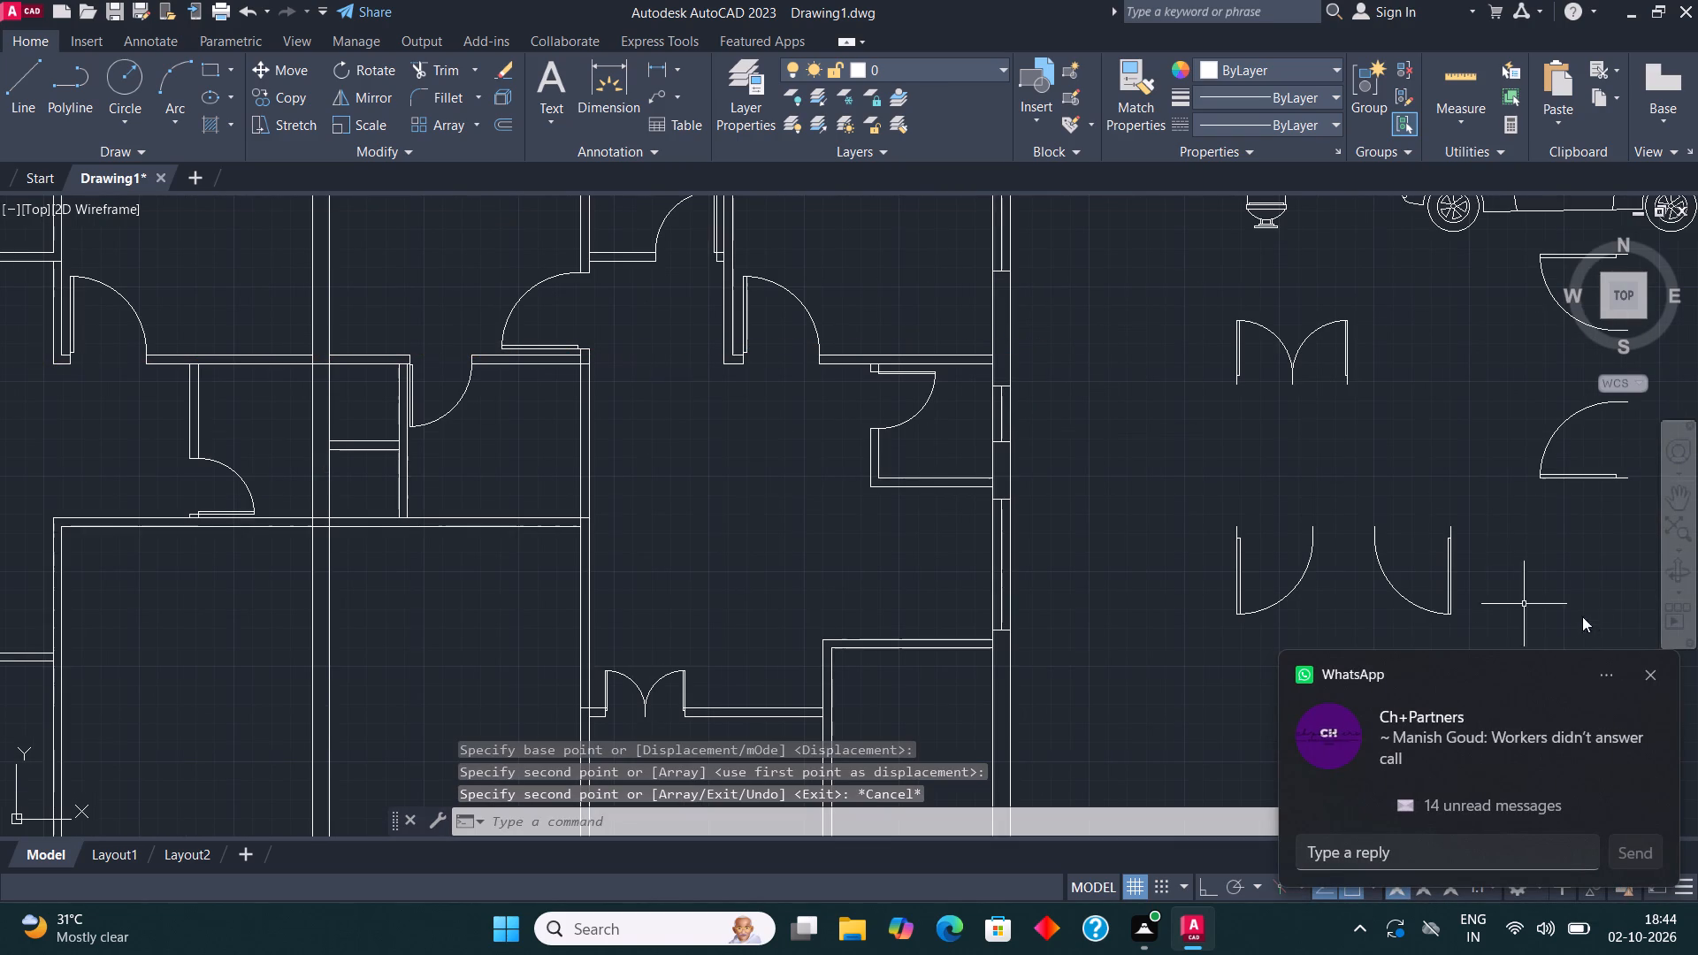
{"action": "left_click", "coordinate": [1652, 676]}
Switch the loose toilet block beside the floor plan to its Elongated (Plan) view.
{"action": "middle_click_drag", "start_coordinate": [998, 595], "coordinate": [1052, 616]}
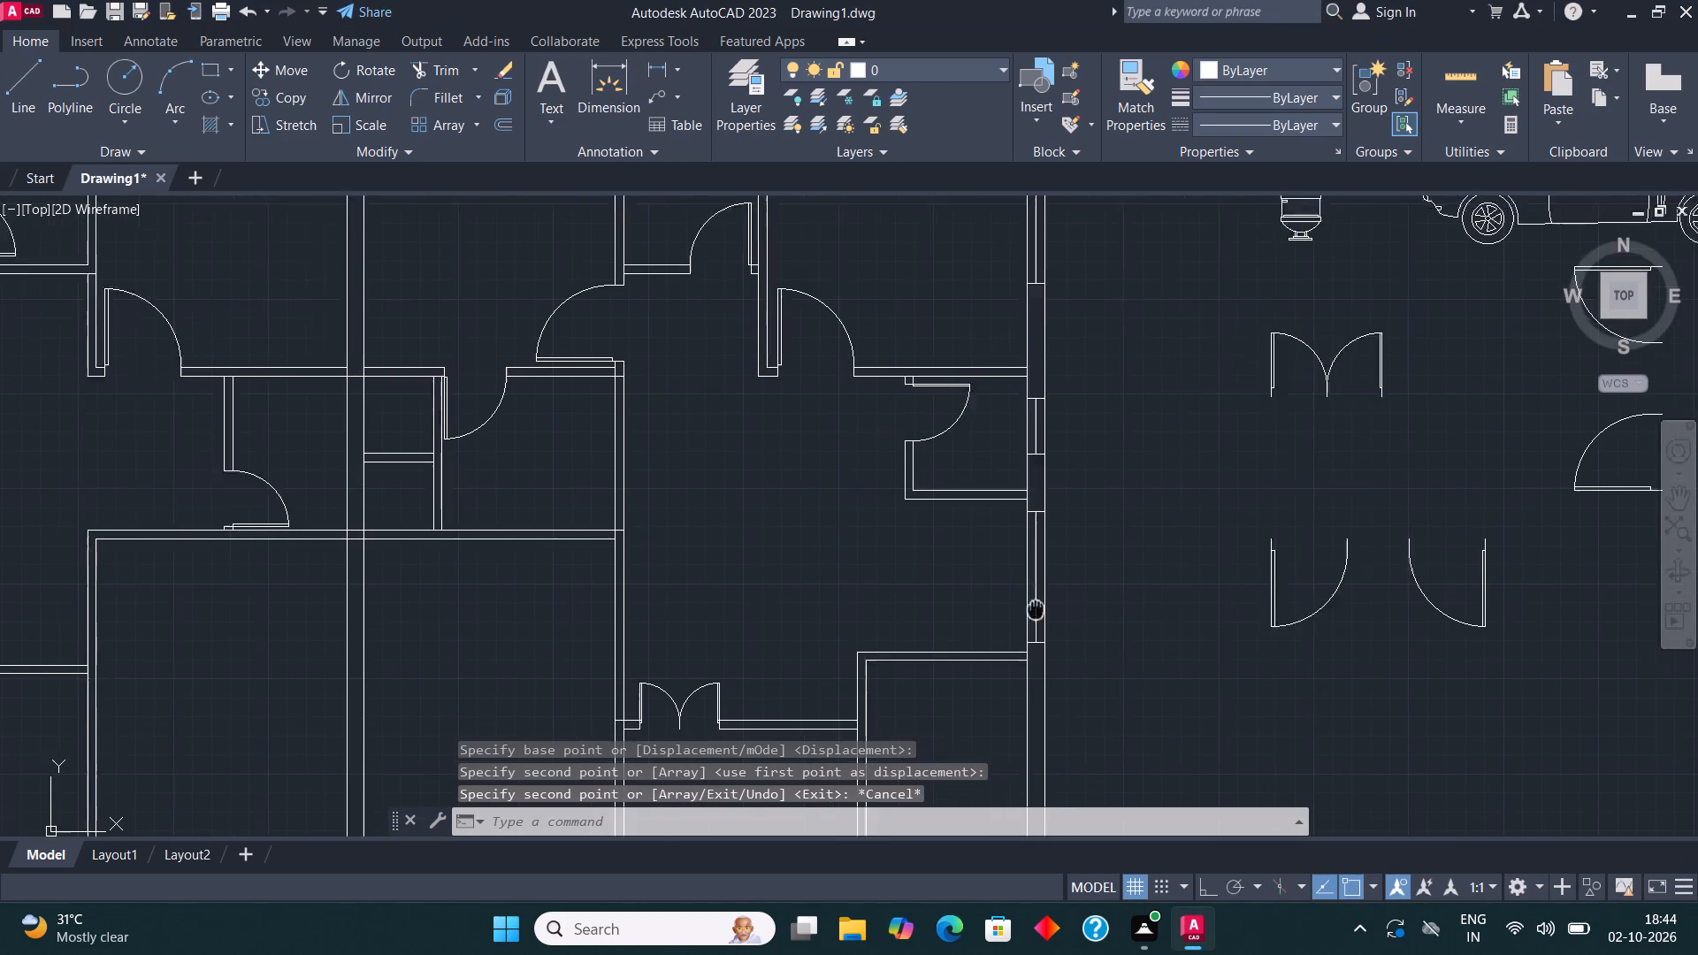
{"action": "middle_click_drag", "start_coordinate": [1052, 616], "coordinate": [1073, 629]}
{"action": "scroll", "coordinate": [1049, 620], "scroll_direction": "down", "scroll_amount": 3}
{"action": "middle_click_drag", "start_coordinate": [945, 612], "coordinate": [850, 499]}
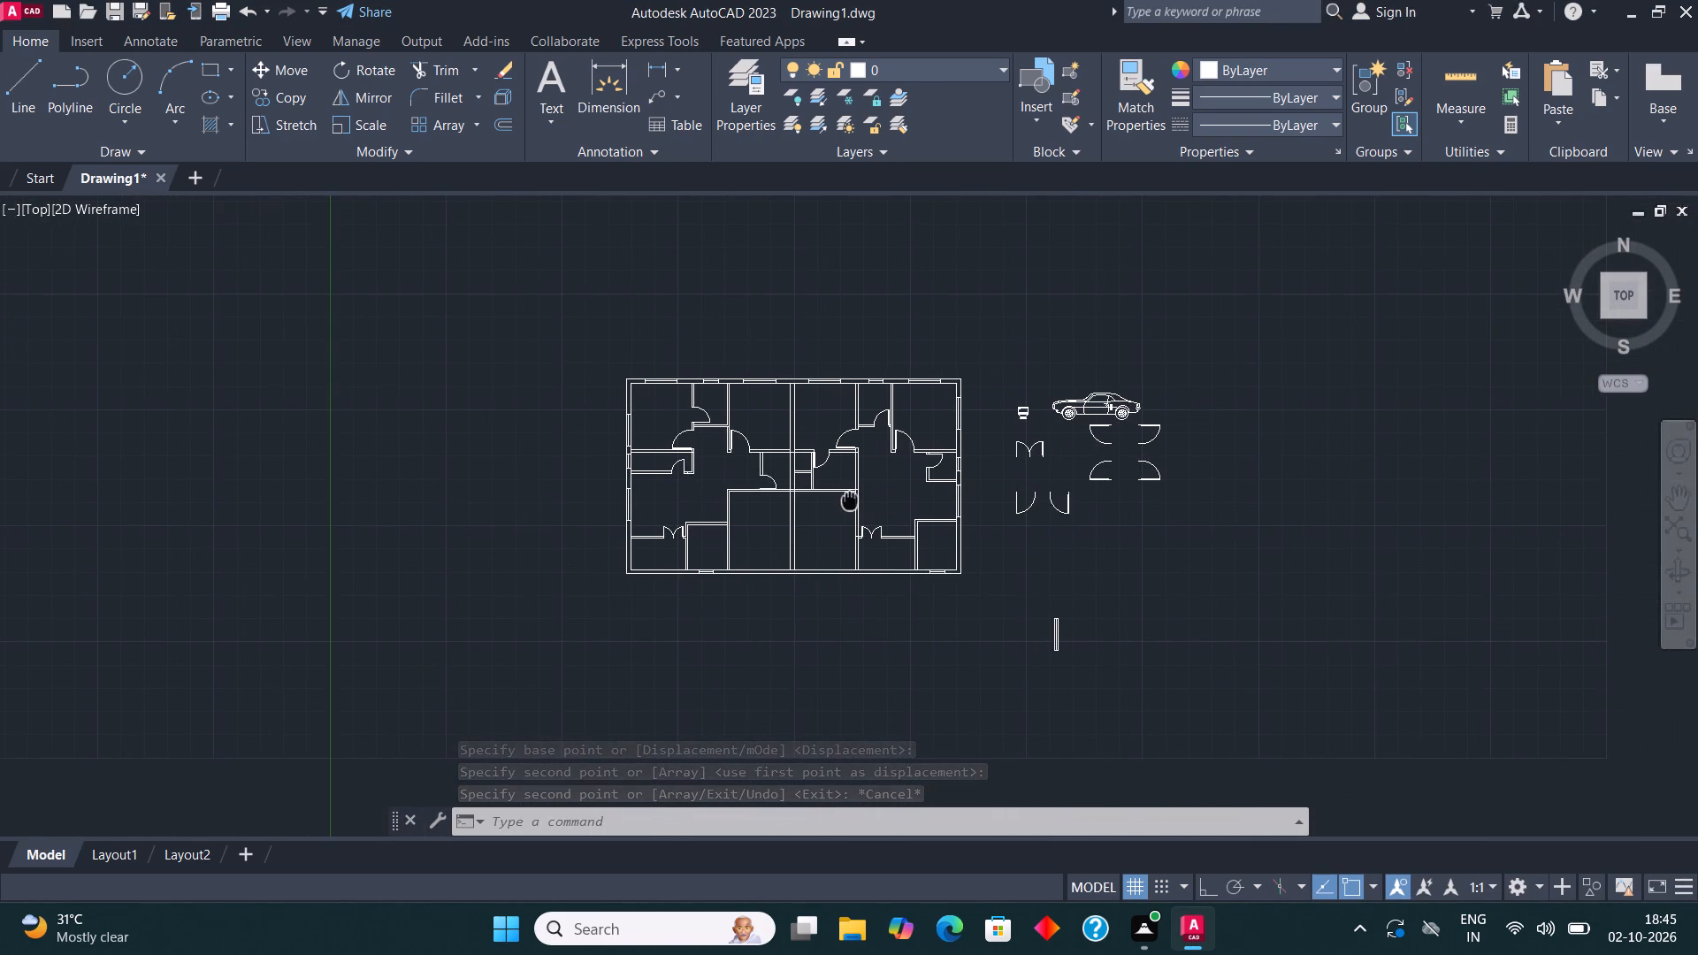
{"action": "middle_click_drag", "start_coordinate": [850, 499], "coordinate": [758, 564]}
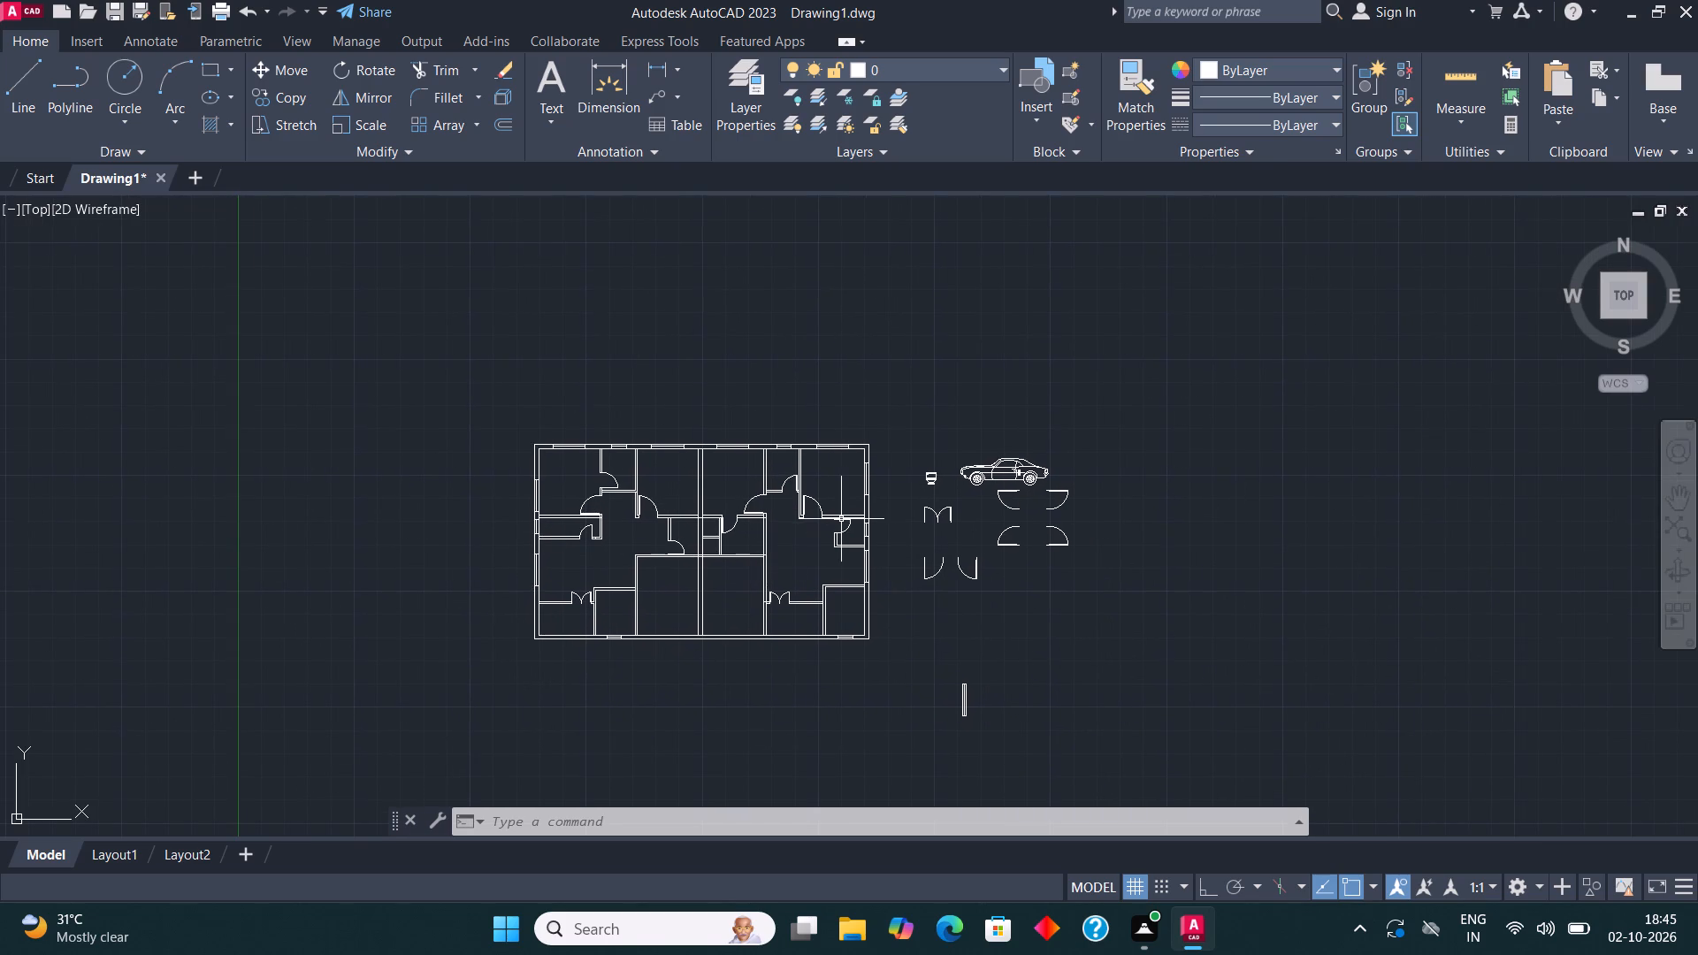
{"action": "scroll", "coordinate": [954, 434], "scroll_direction": "up", "scroll_amount": 2}
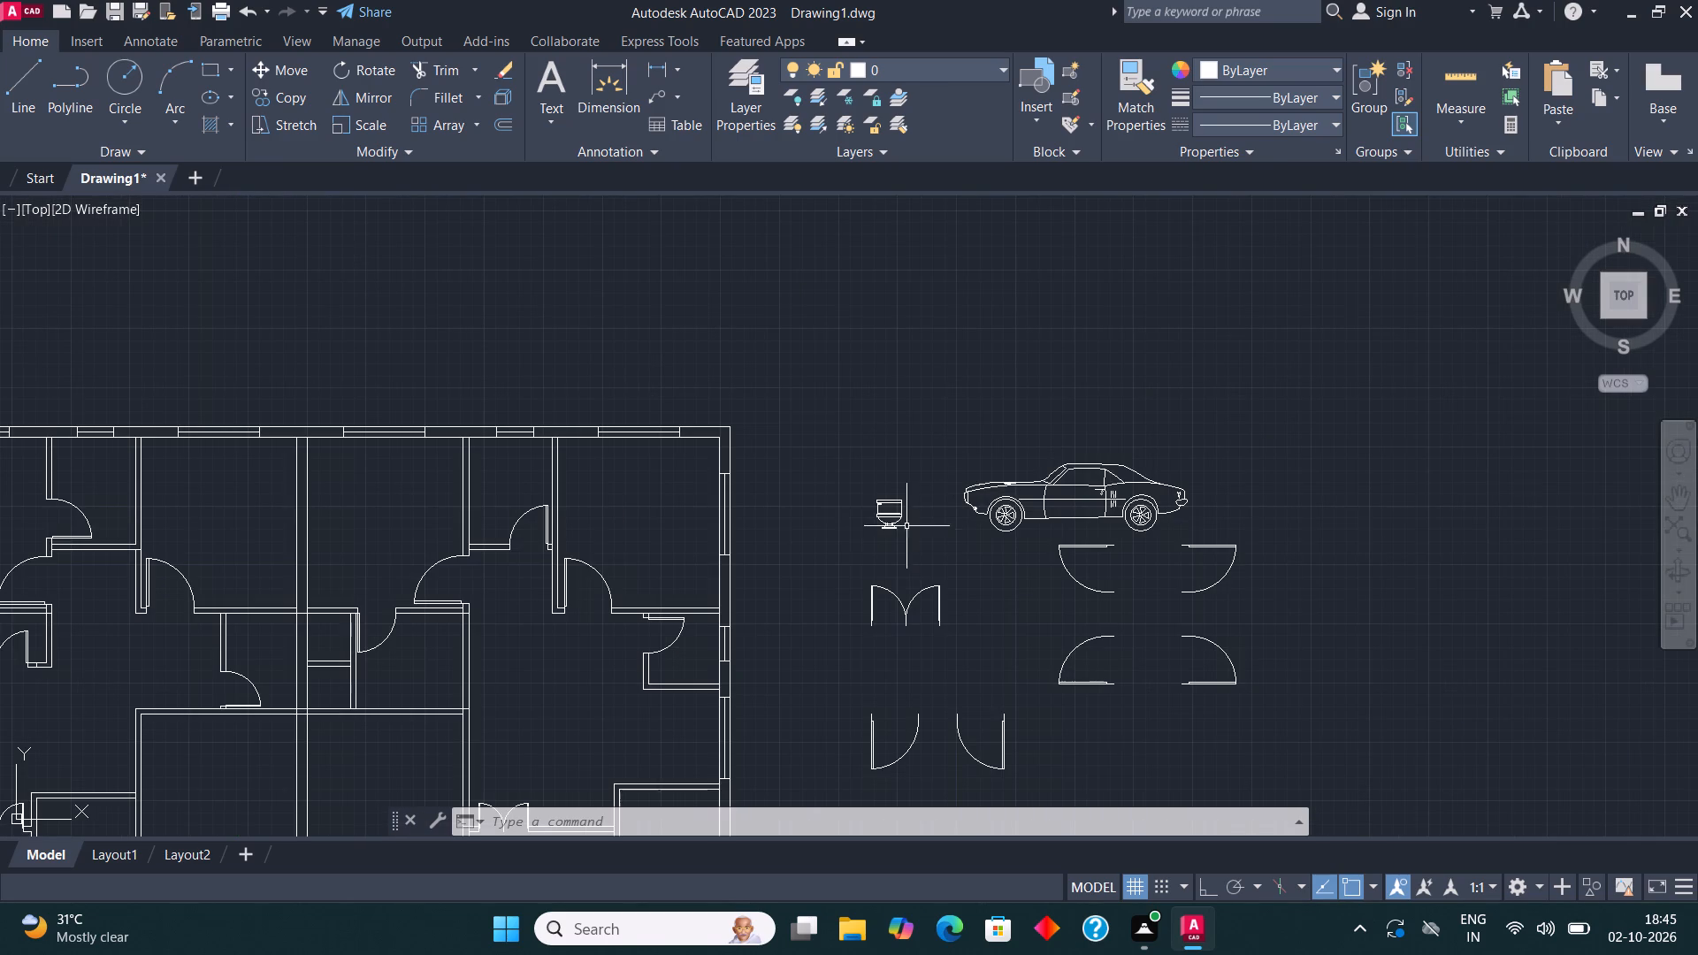
{"action": "left_click", "coordinate": [881, 523]}
{"action": "left_click", "coordinate": [872, 539]}
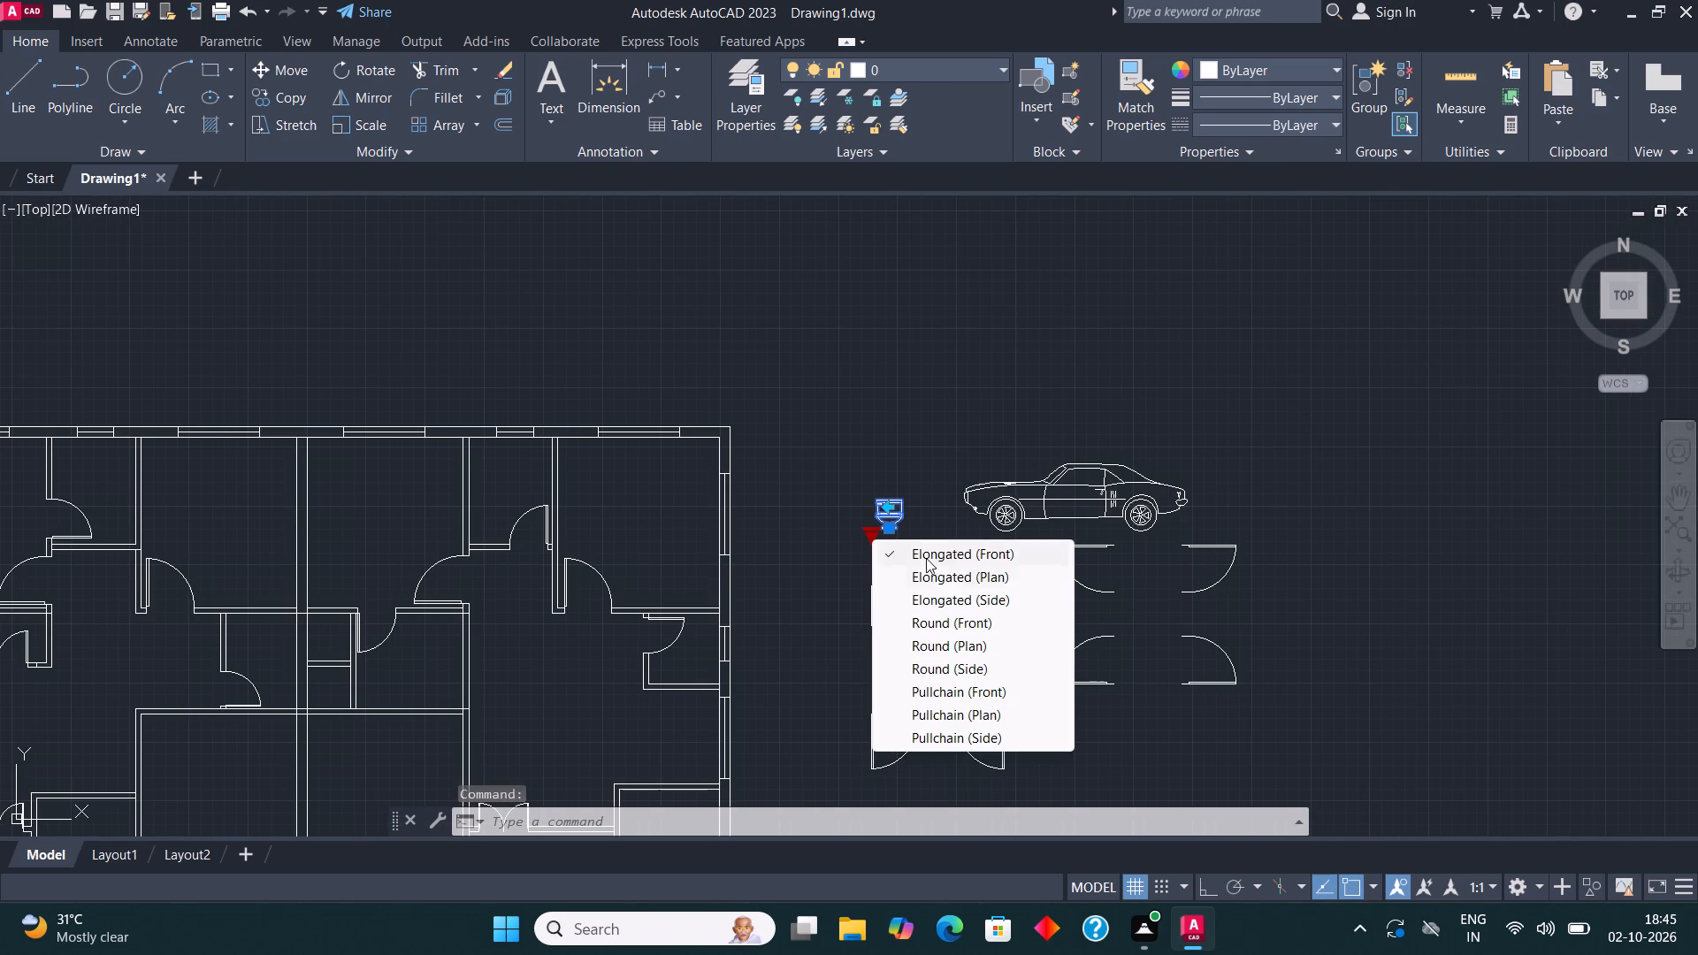
{"action": "left_click", "coordinate": [947, 569]}
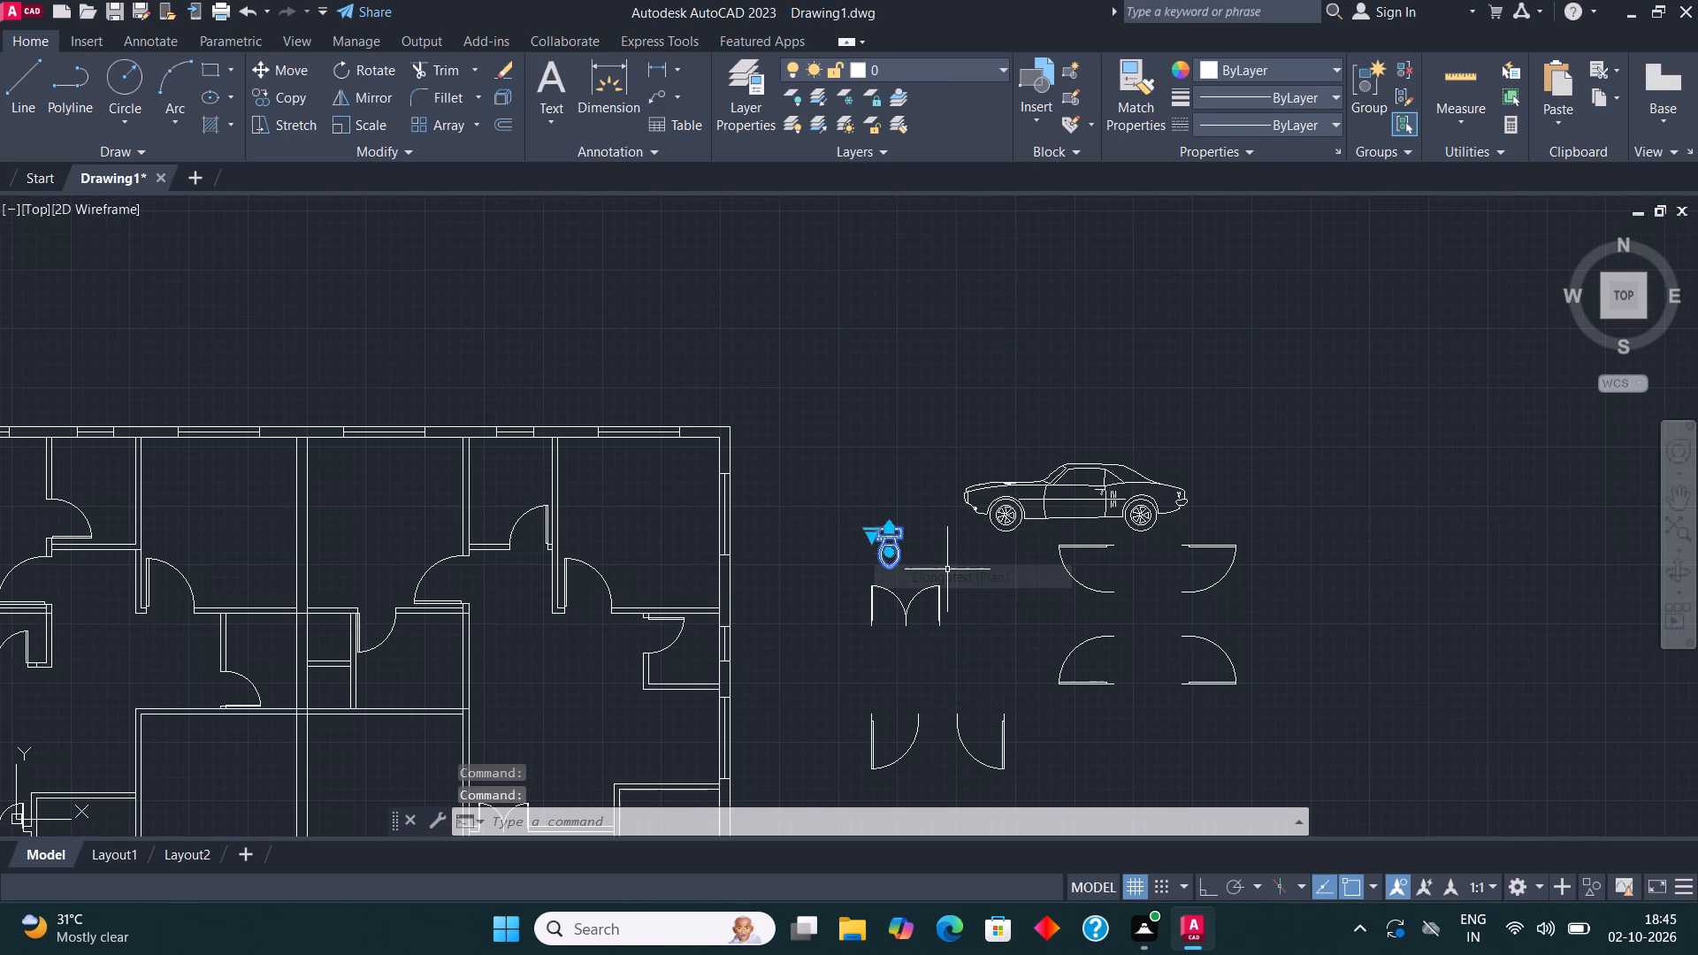
{"action": "key", "text": "Escape"}
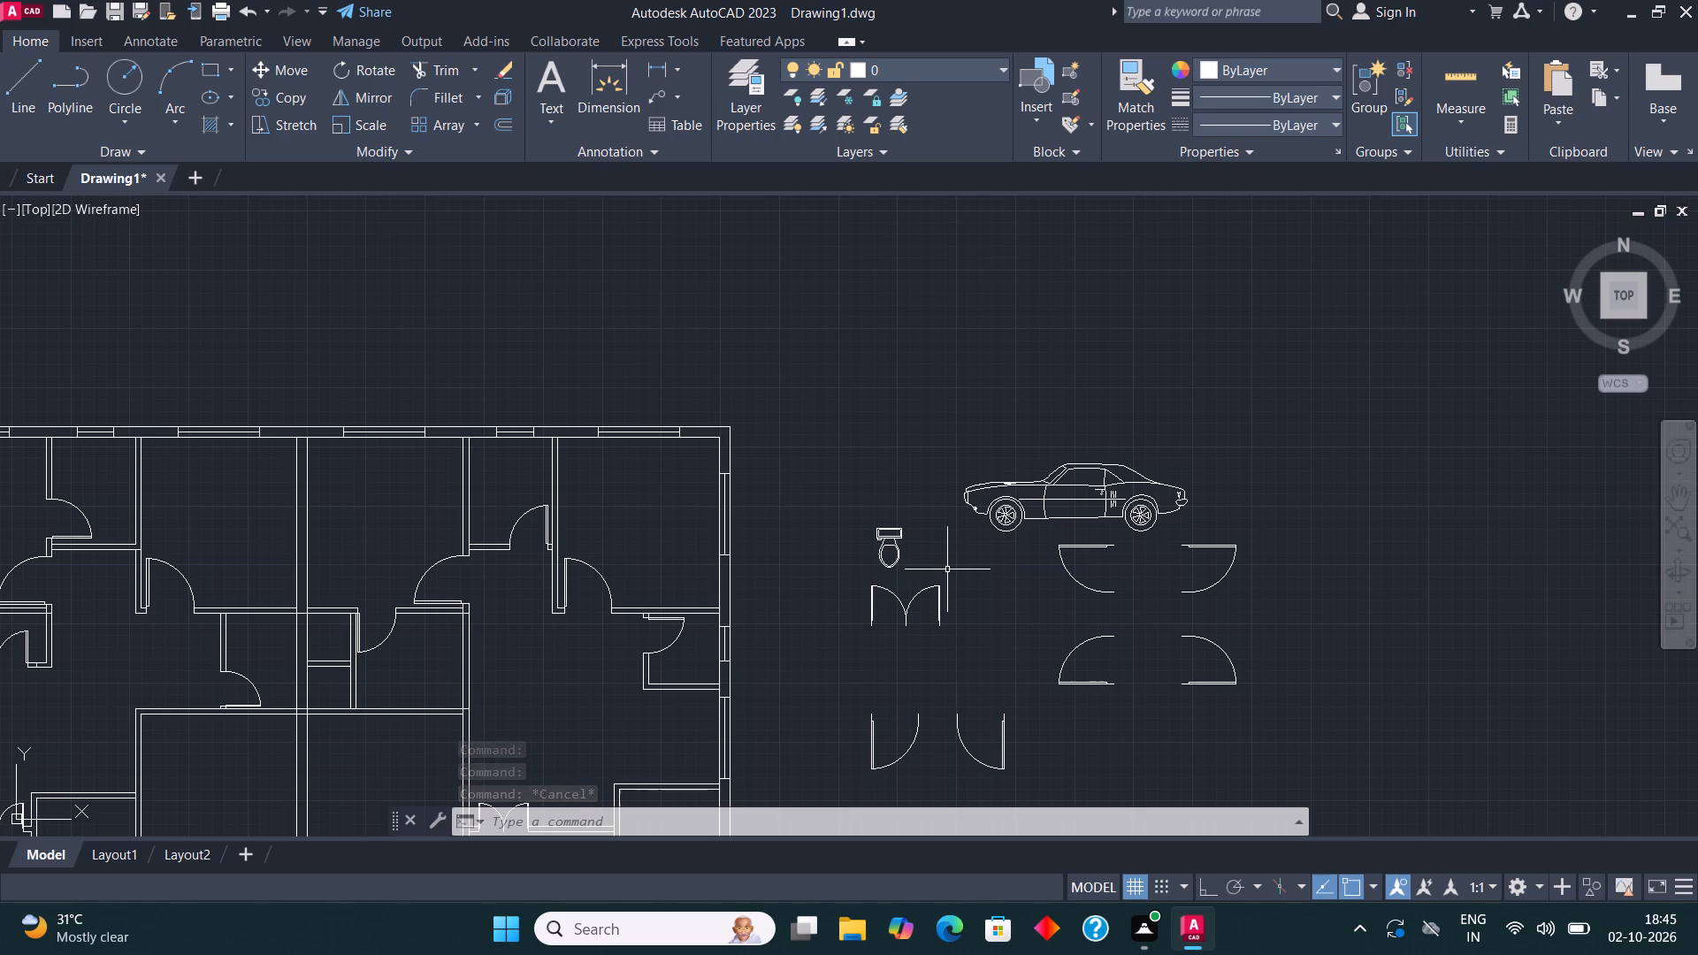
Mirror the loose toilet across a horizontal line above it with ortho on, keeping the source, so the new bowl faces up.
{"action": "scroll", "coordinate": [902, 546], "scroll_direction": "up", "scroll_amount": 3}
{"action": "left_click", "coordinate": [855, 505]}
{"action": "left_click", "coordinate": [768, 476]}
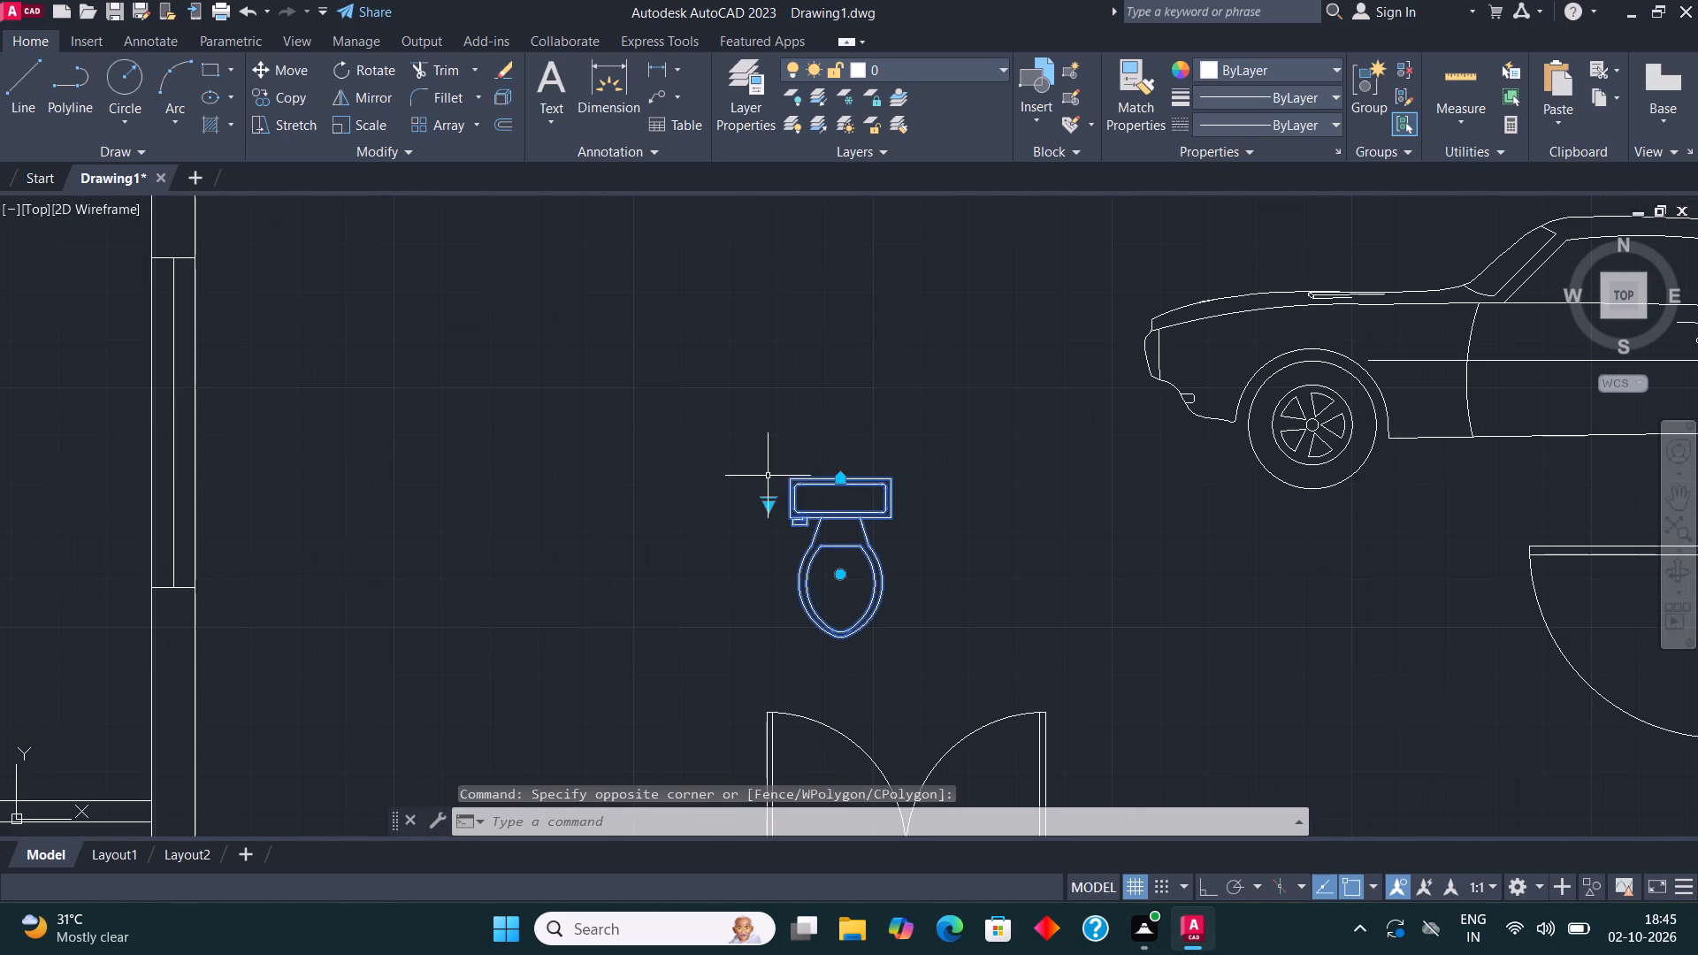
{"action": "left_click", "coordinate": [371, 102]}
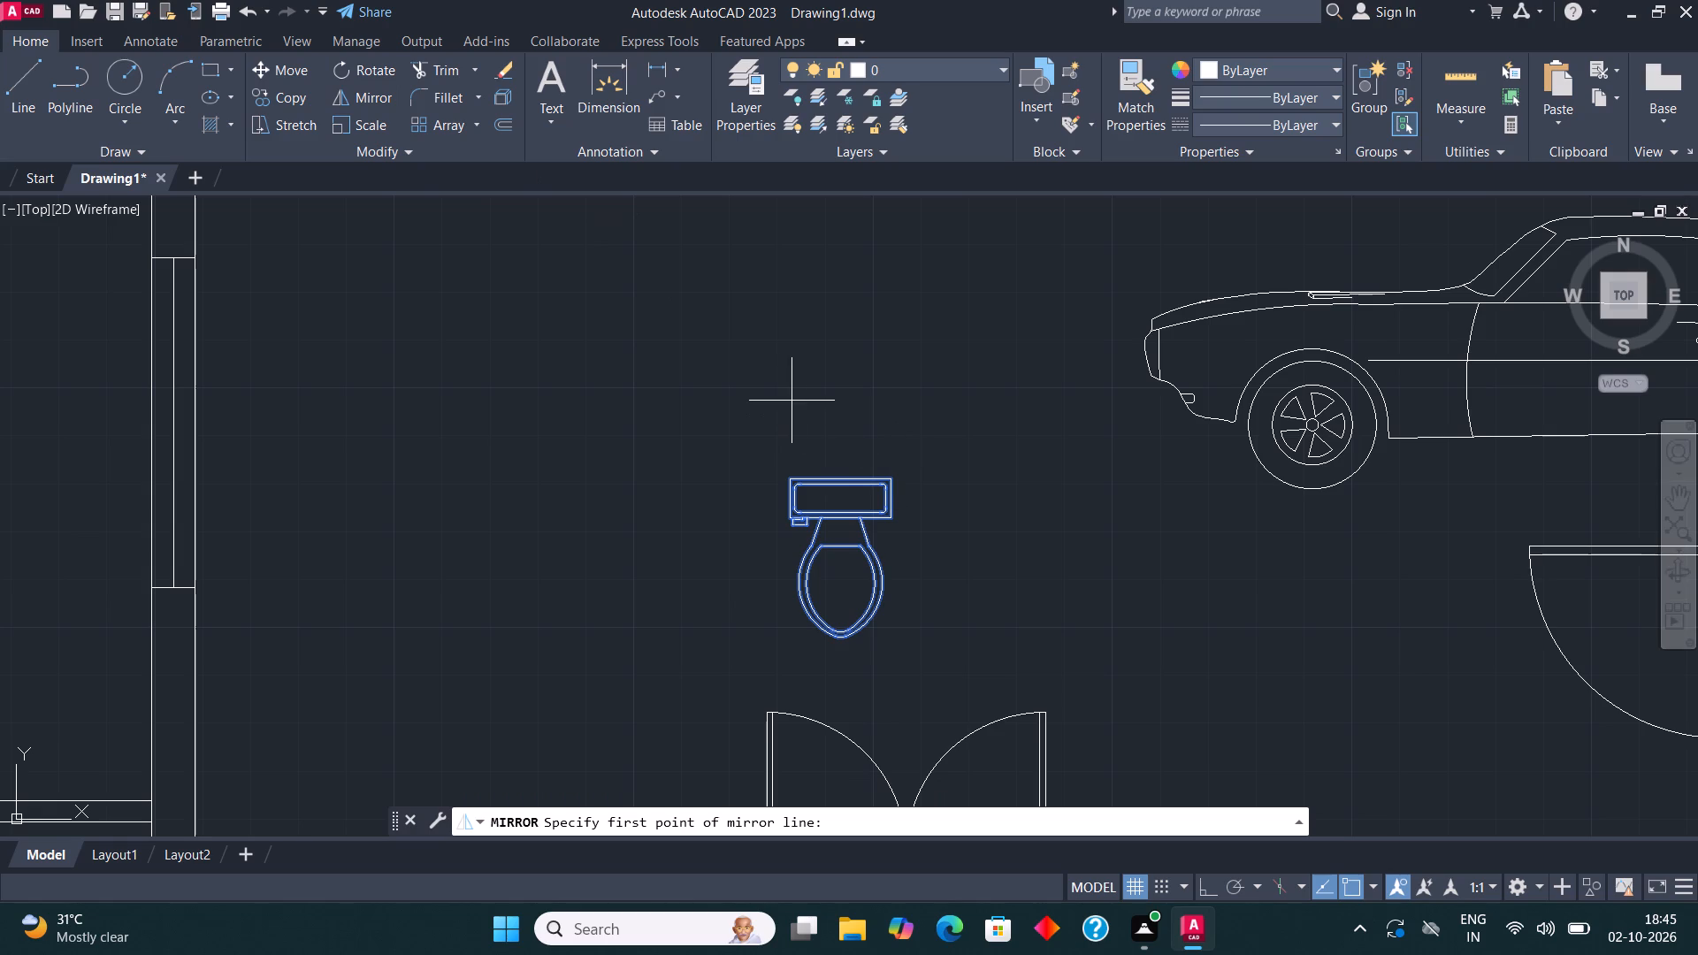
{"action": "left_click", "coordinate": [819, 422]}
{"action": "key", "text": "F8"}
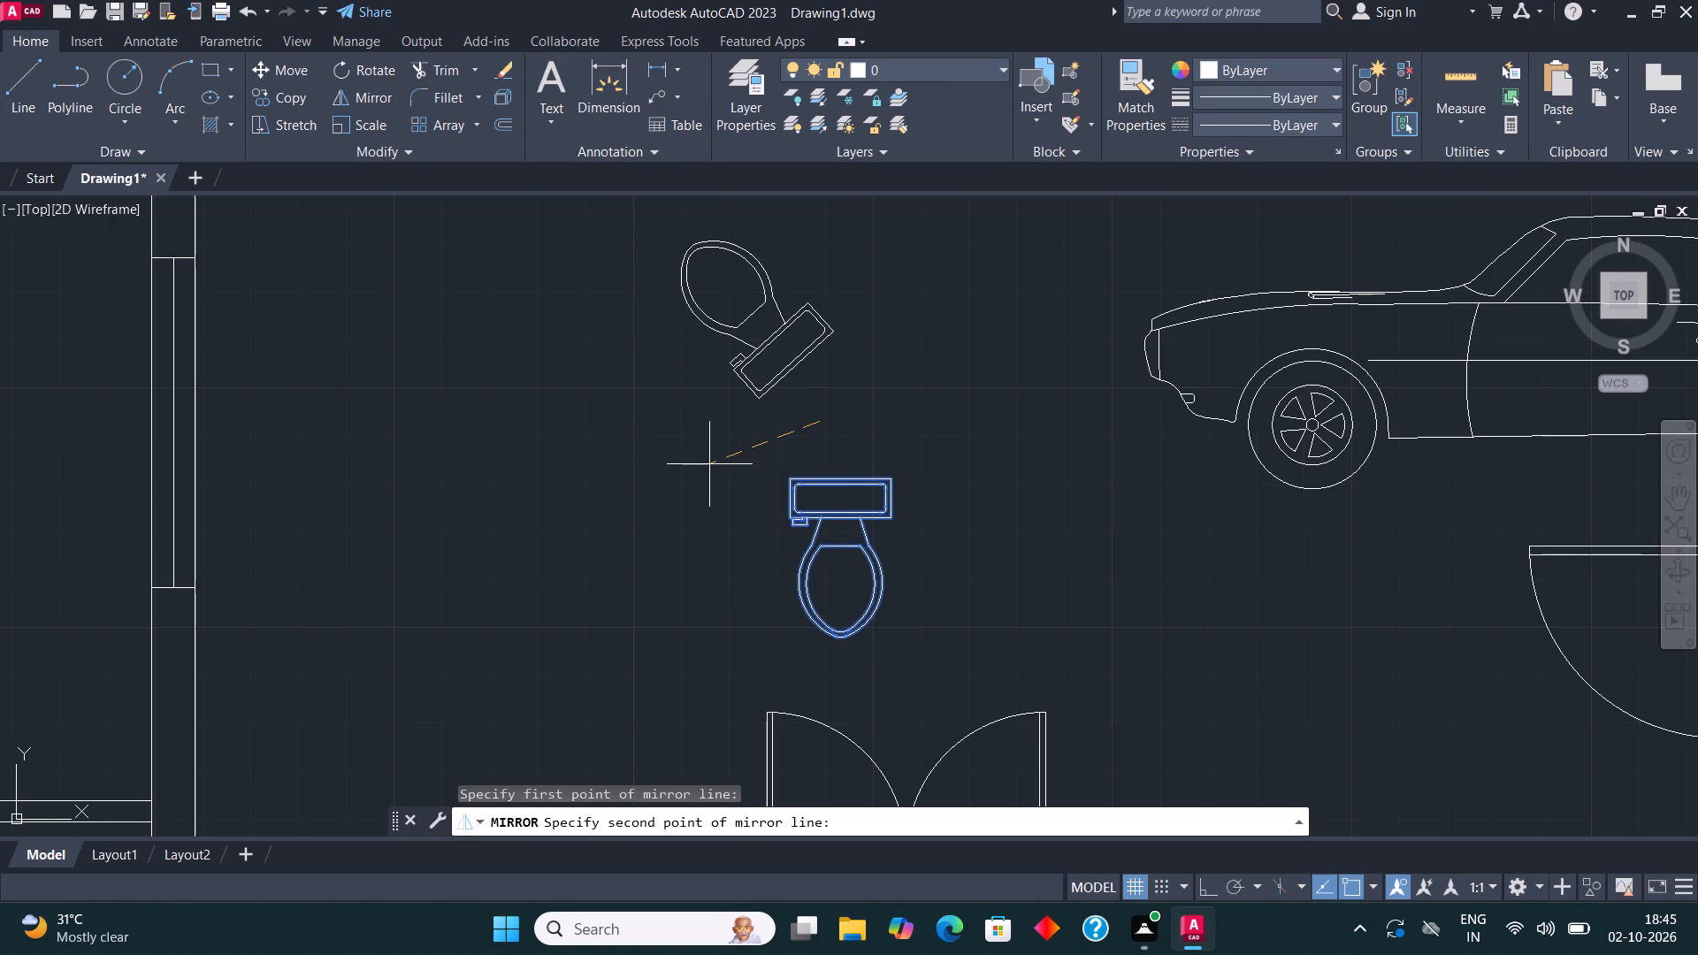
{"action": "left_click", "coordinate": [665, 459]}
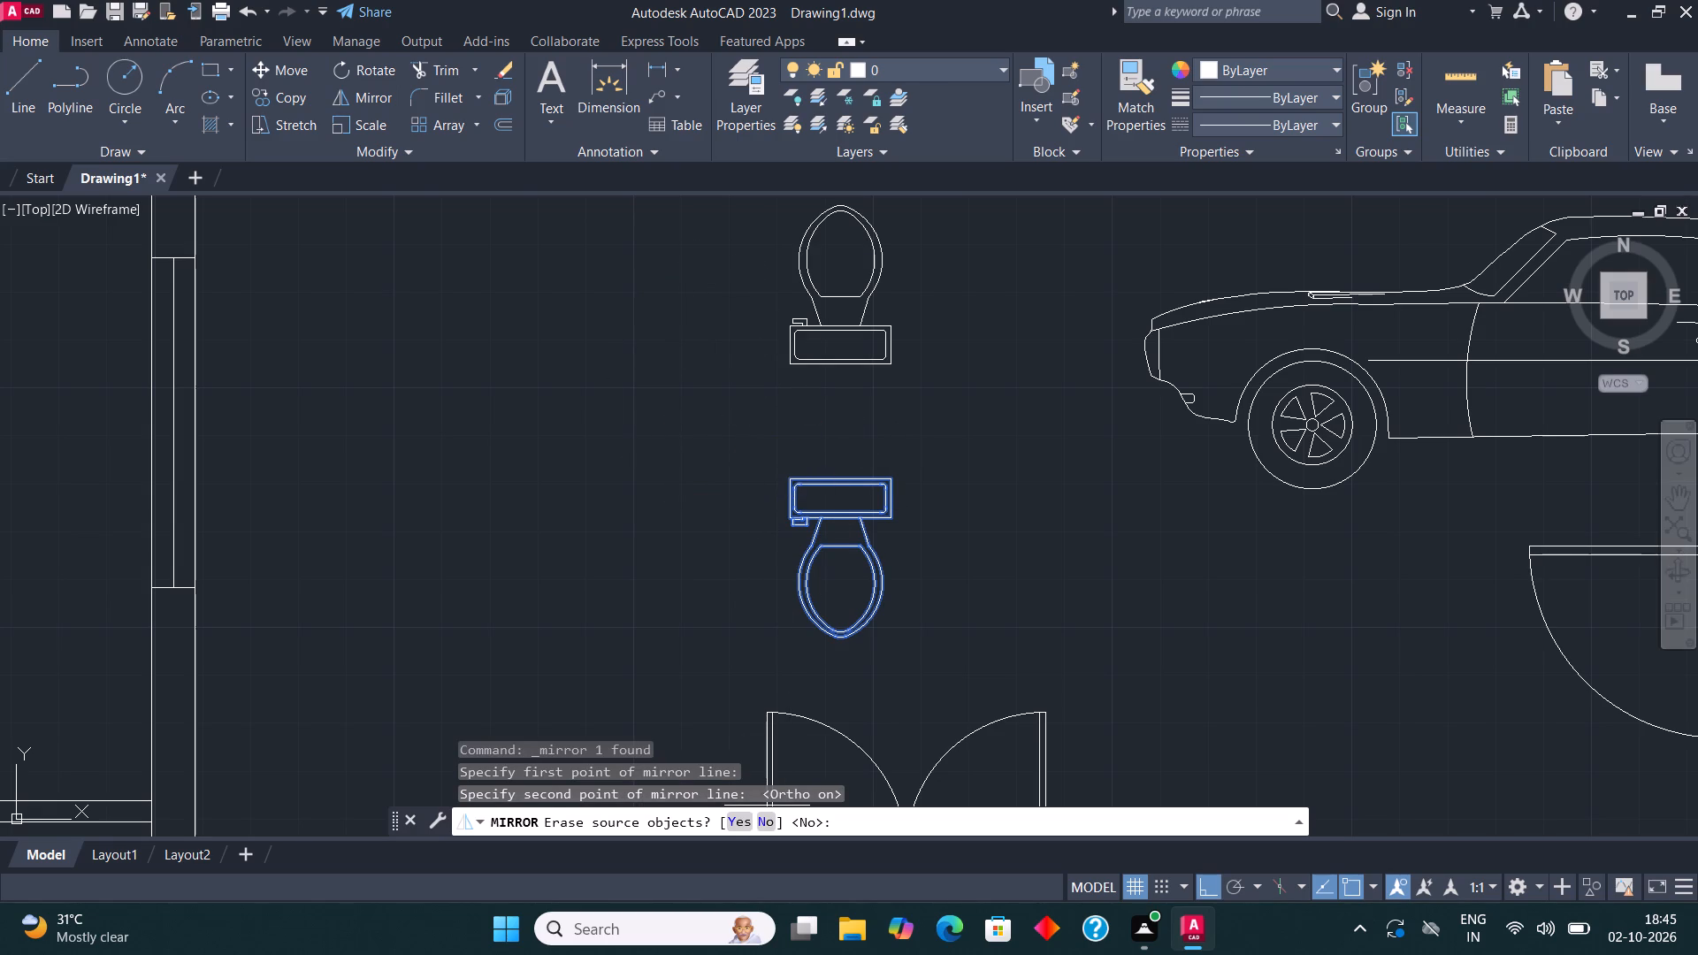
{"action": "left_click", "coordinate": [761, 823]}
Copy the upward-facing toilet straight up into the empty space above the other blocks.
{"action": "left_click", "coordinate": [783, 359]}
{"action": "left_click", "coordinate": [877, 340]}
{"action": "left_click_drag", "start_coordinate": [864, 332], "coordinate": [847, 324]}
{"action": "left_click", "coordinate": [282, 103]}
{"action": "left_click", "coordinate": [754, 253]}
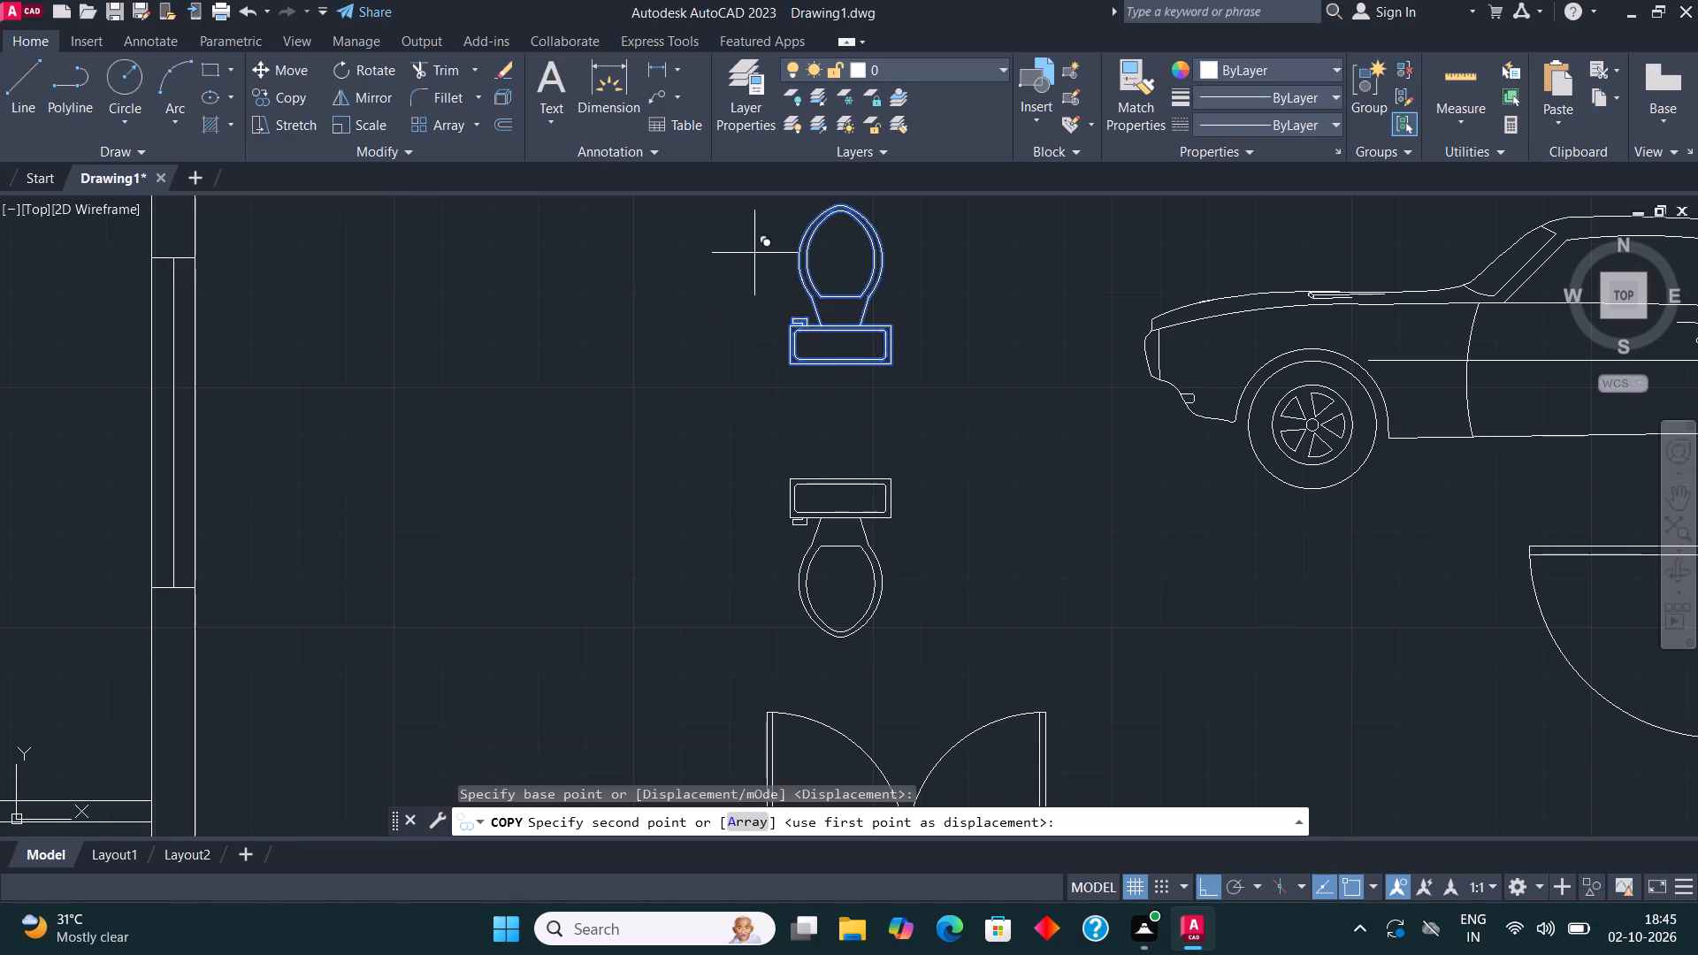
{"action": "scroll", "coordinate": [780, 546], "scroll_direction": "down", "scroll_amount": 3}
{"action": "scroll", "coordinate": [778, 379], "scroll_direction": "up", "scroll_amount": 1}
{"action": "left_click", "coordinate": [770, 350]}
{"action": "key", "text": "Escape"}
Rotate the topmost toilet 270 degrees so its bowl faces right.
{"action": "left_click", "coordinate": [826, 381]}
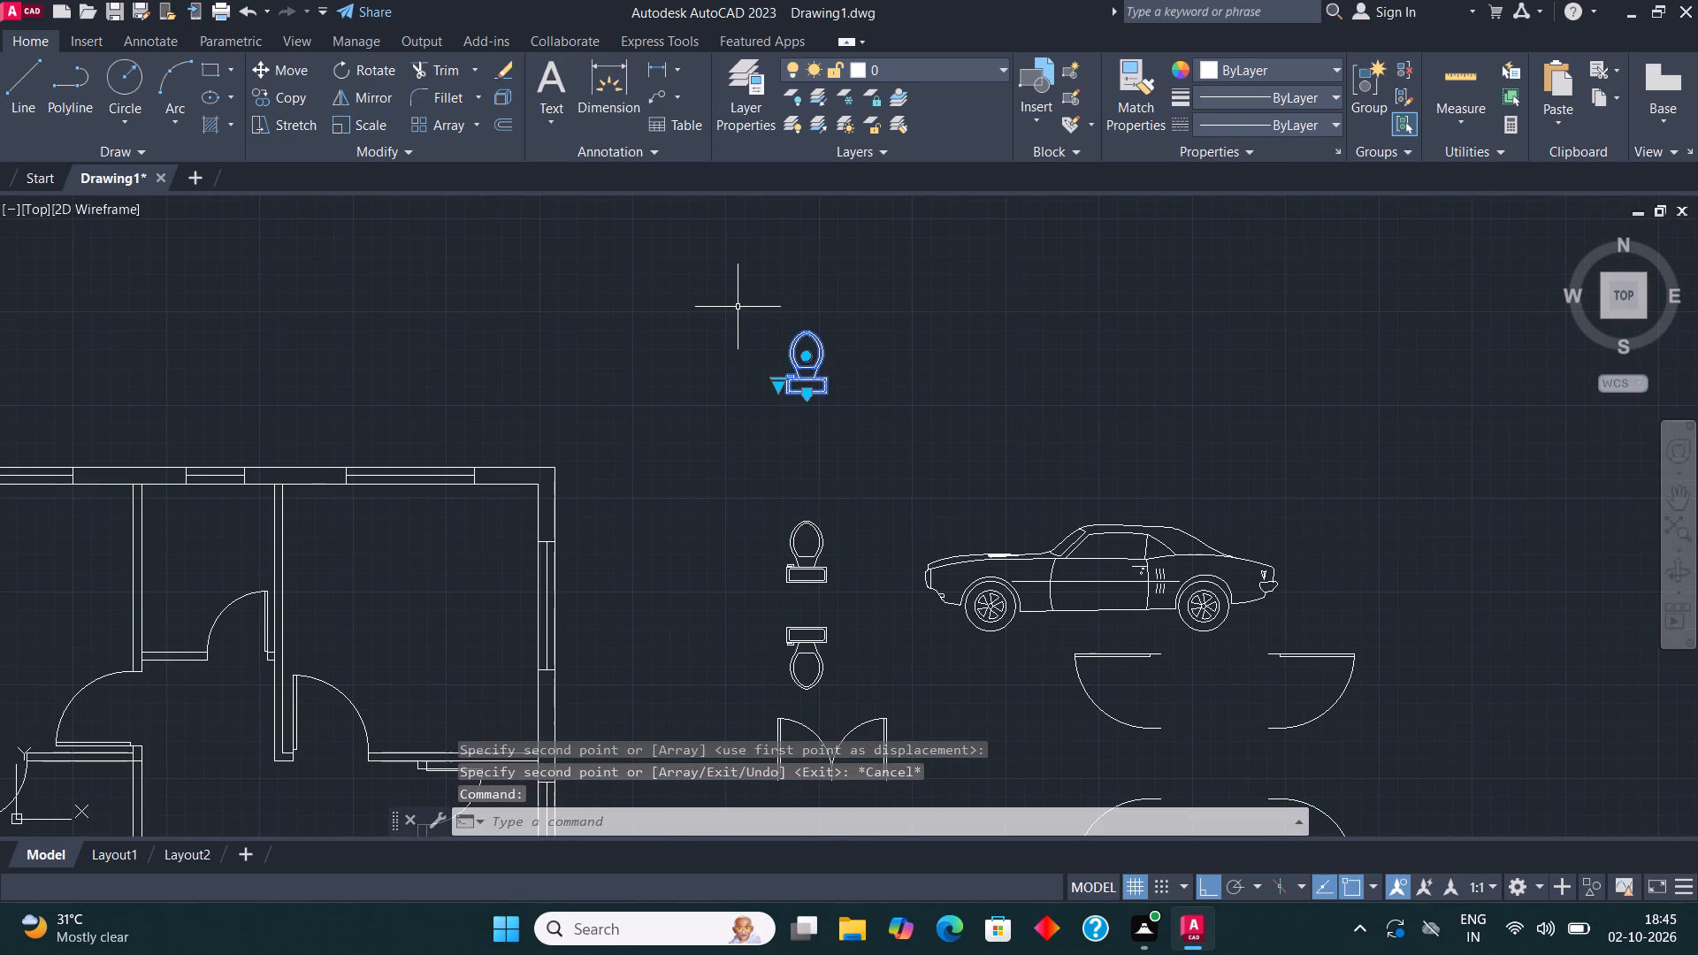
{"action": "left_click", "coordinate": [377, 71]}
{"action": "left_click", "coordinate": [862, 374]}
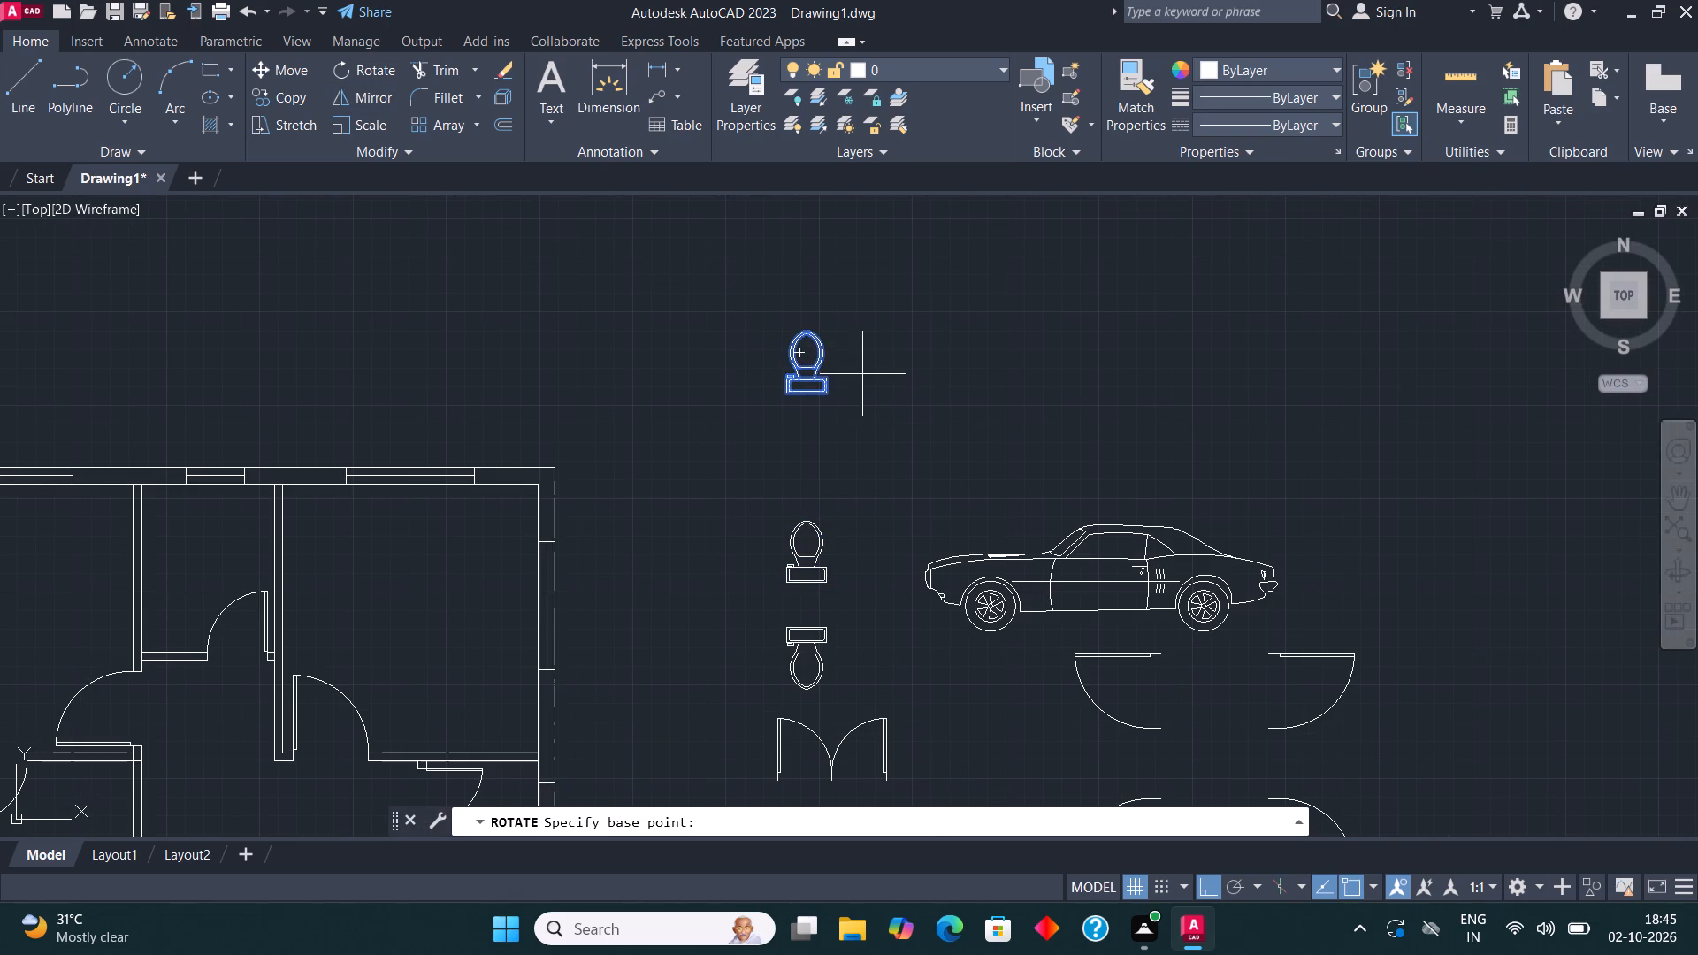
{"action": "left_click", "coordinate": [868, 419]}
Mirror the right-facing toilet across a vertical line on its tank side, keeping the source, to add a left-facing toilet.
{"action": "left_click_drag", "start_coordinate": [870, 358], "coordinate": [865, 347]}
{"action": "left_click", "coordinate": [786, 278]}
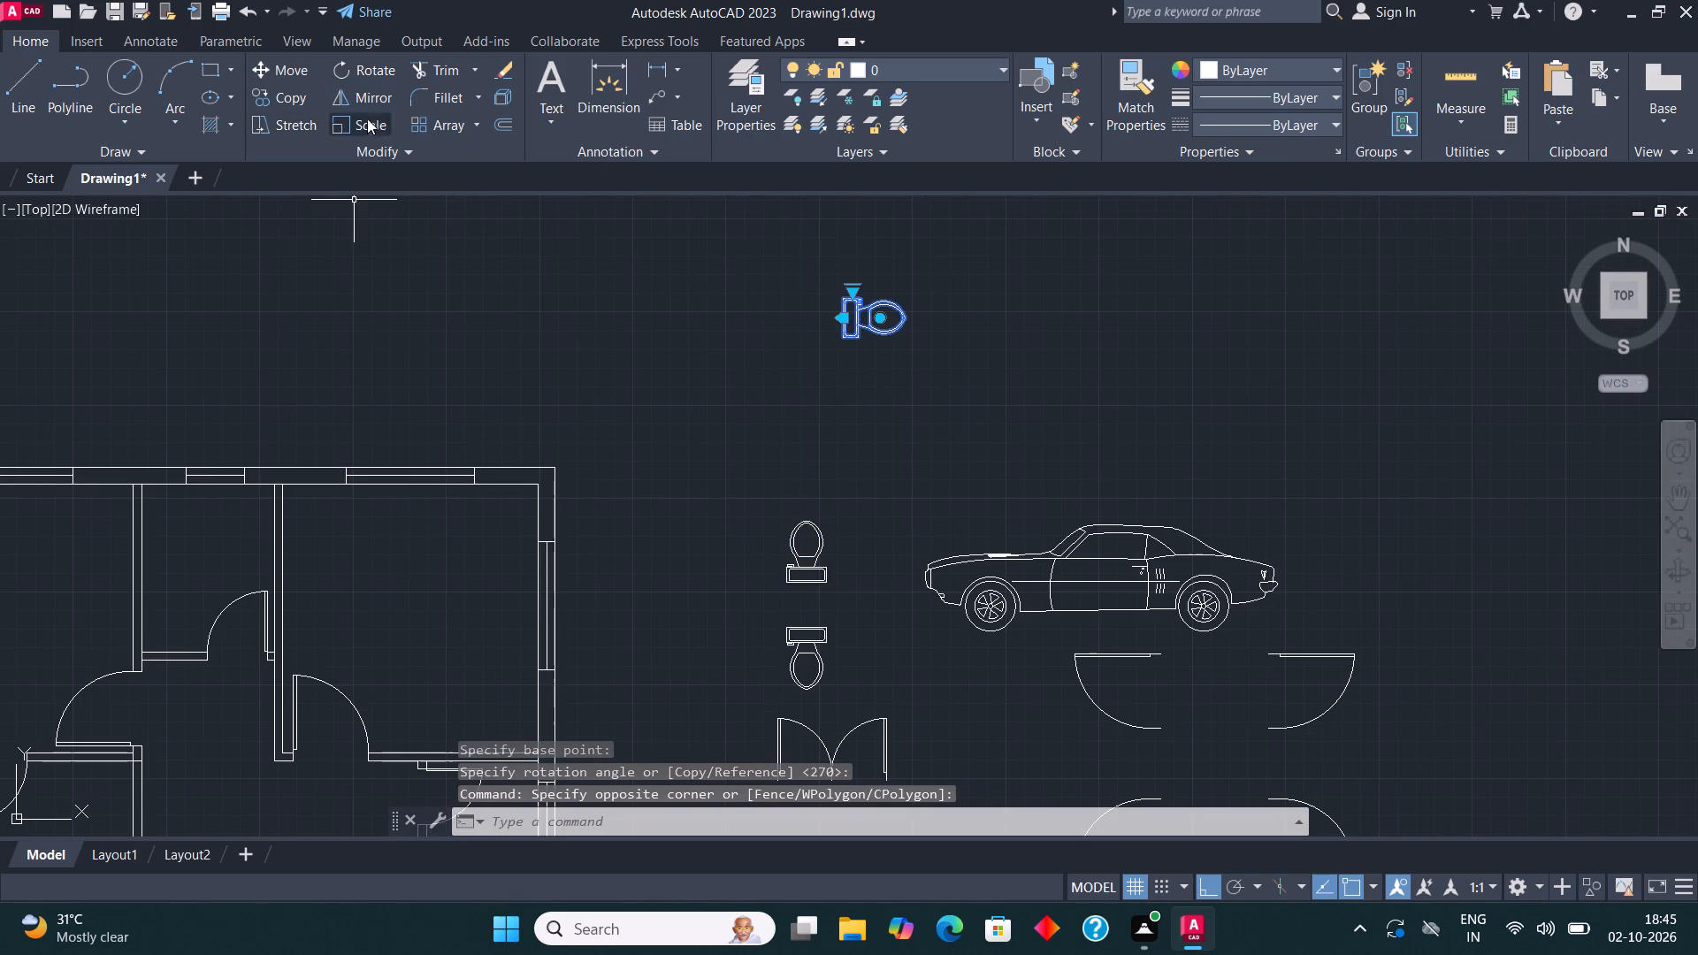
{"action": "left_click", "coordinate": [368, 94]}
{"action": "left_click", "coordinate": [811, 322]}
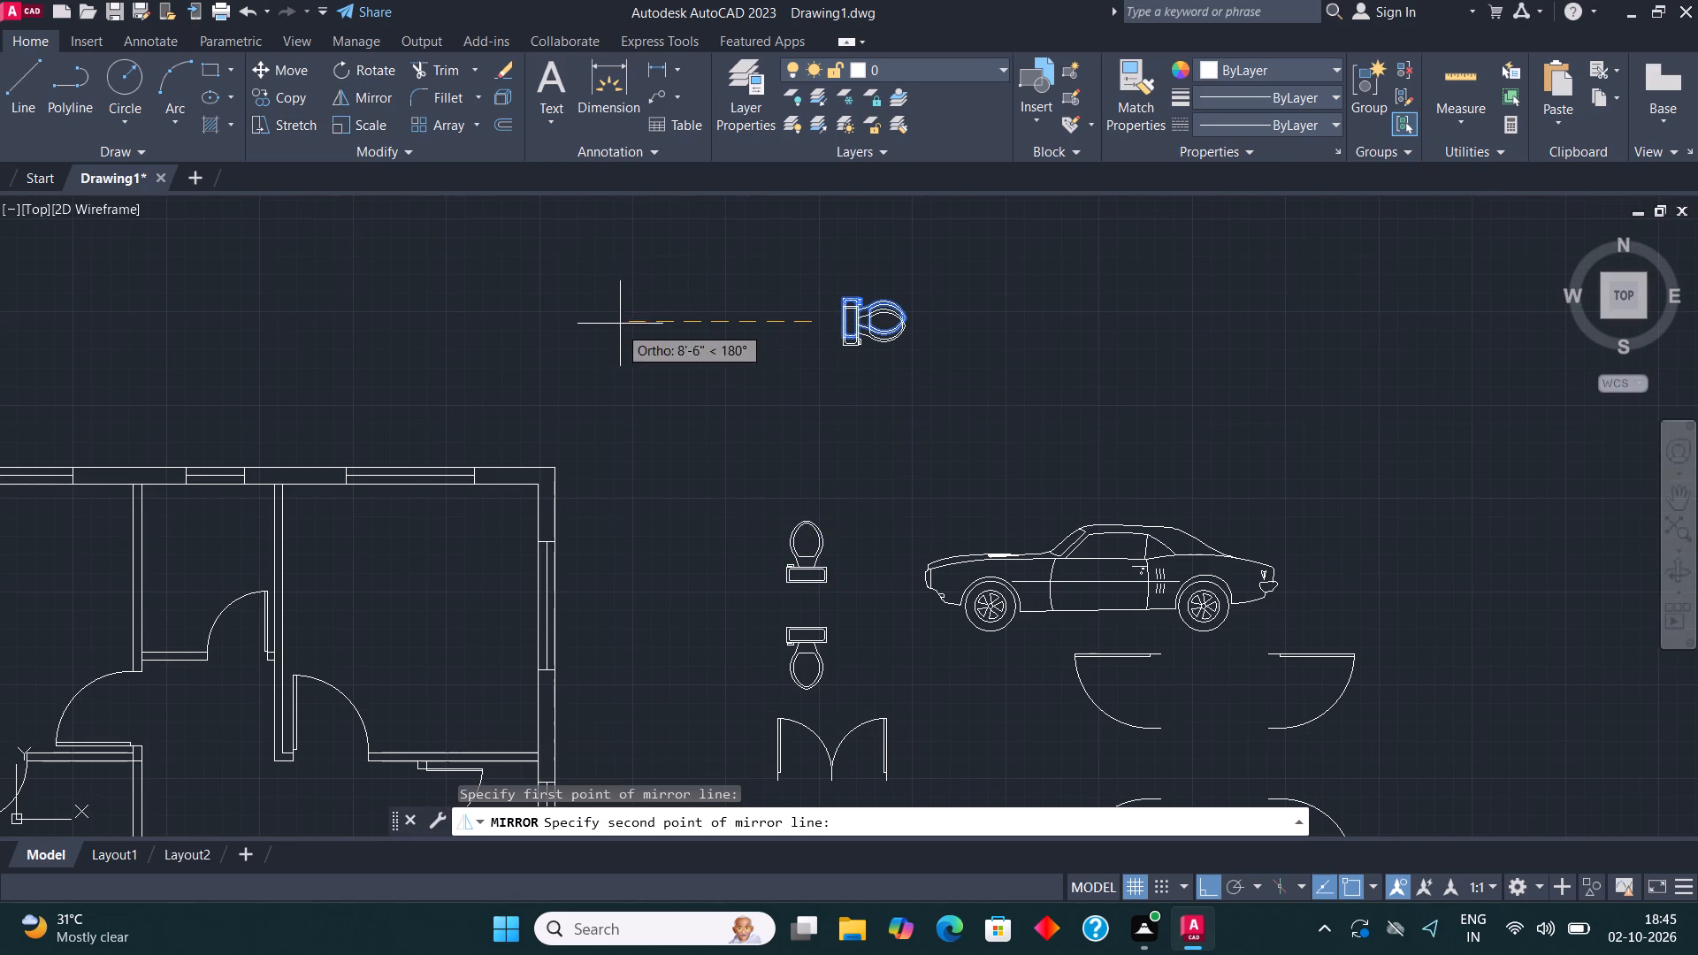
{"action": "left_click", "coordinate": [785, 411]}
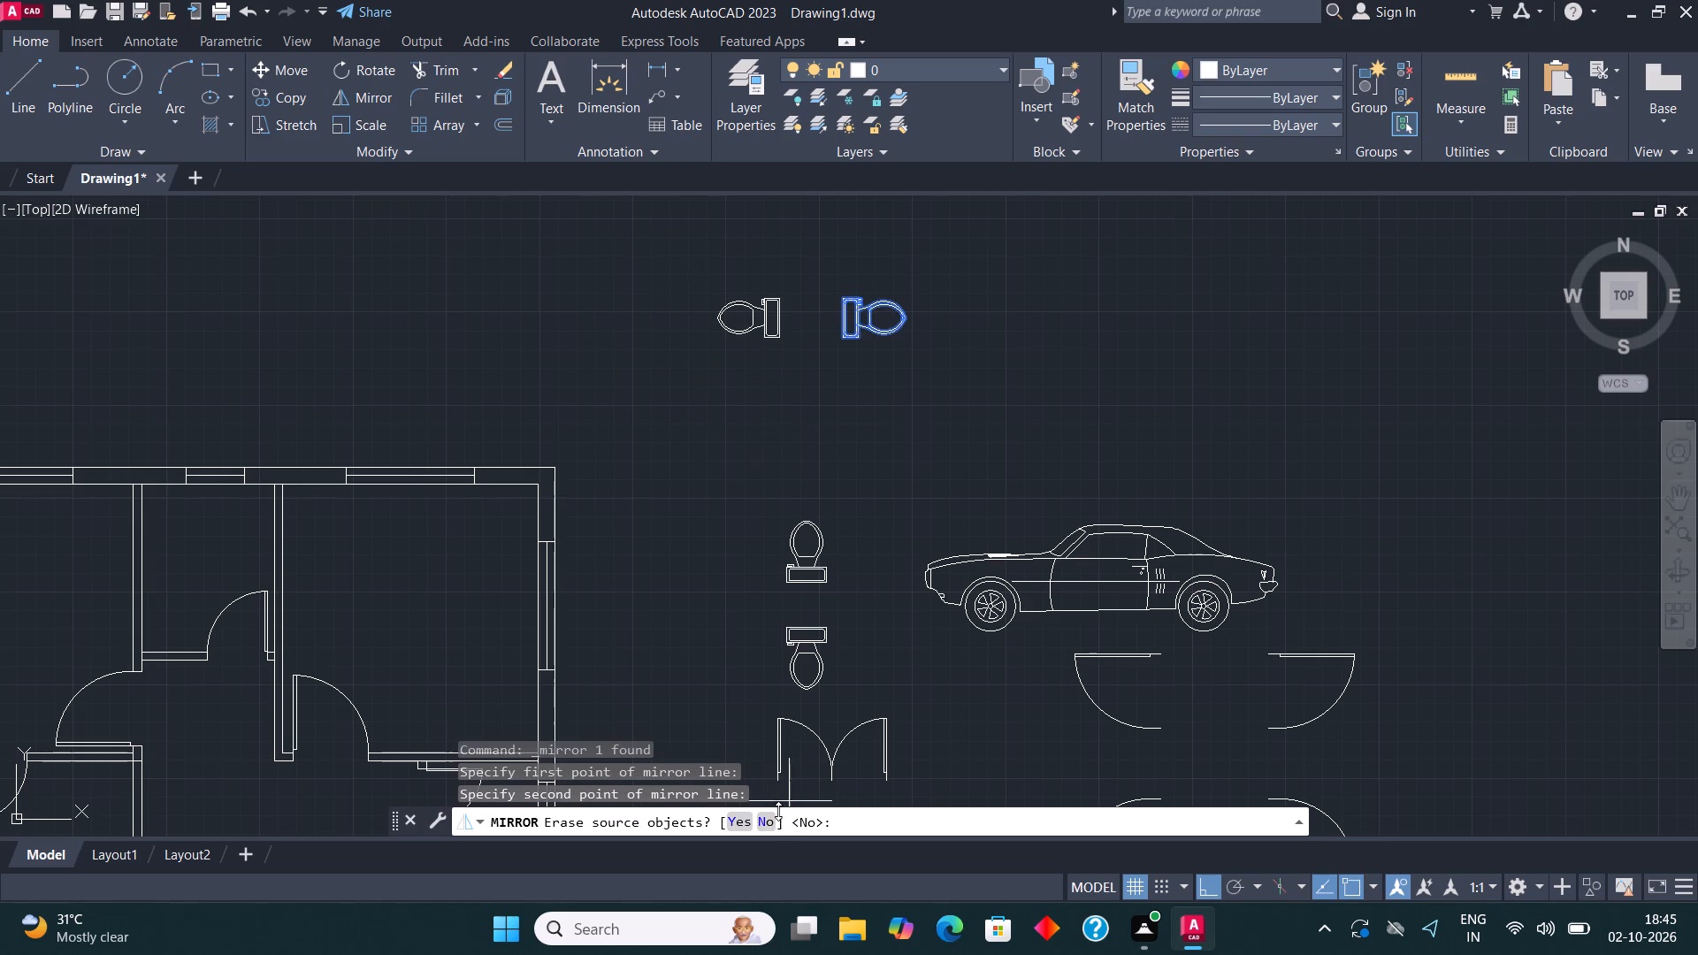
{"action": "left_click", "coordinate": [771, 817]}
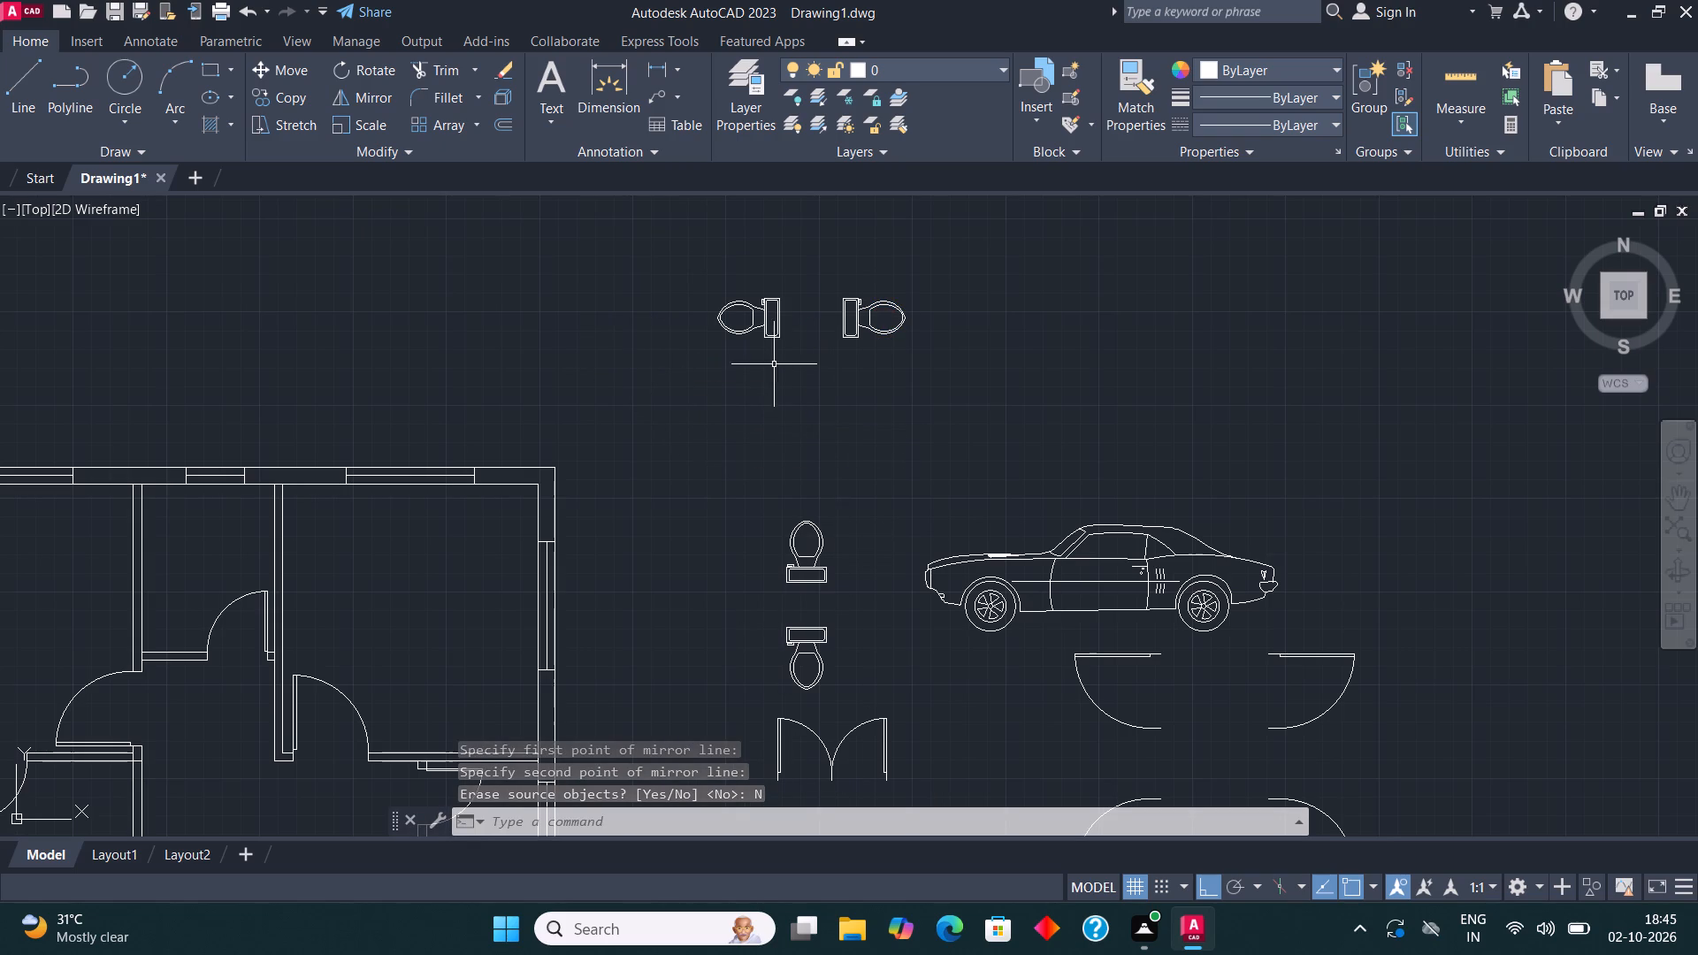
Copy the downward-facing toilet under the short windows of both small top bathrooms, tank against the outer wall, with ortho off.
{"action": "left_click", "coordinate": [821, 635]}
{"action": "left_click", "coordinate": [292, 85]}
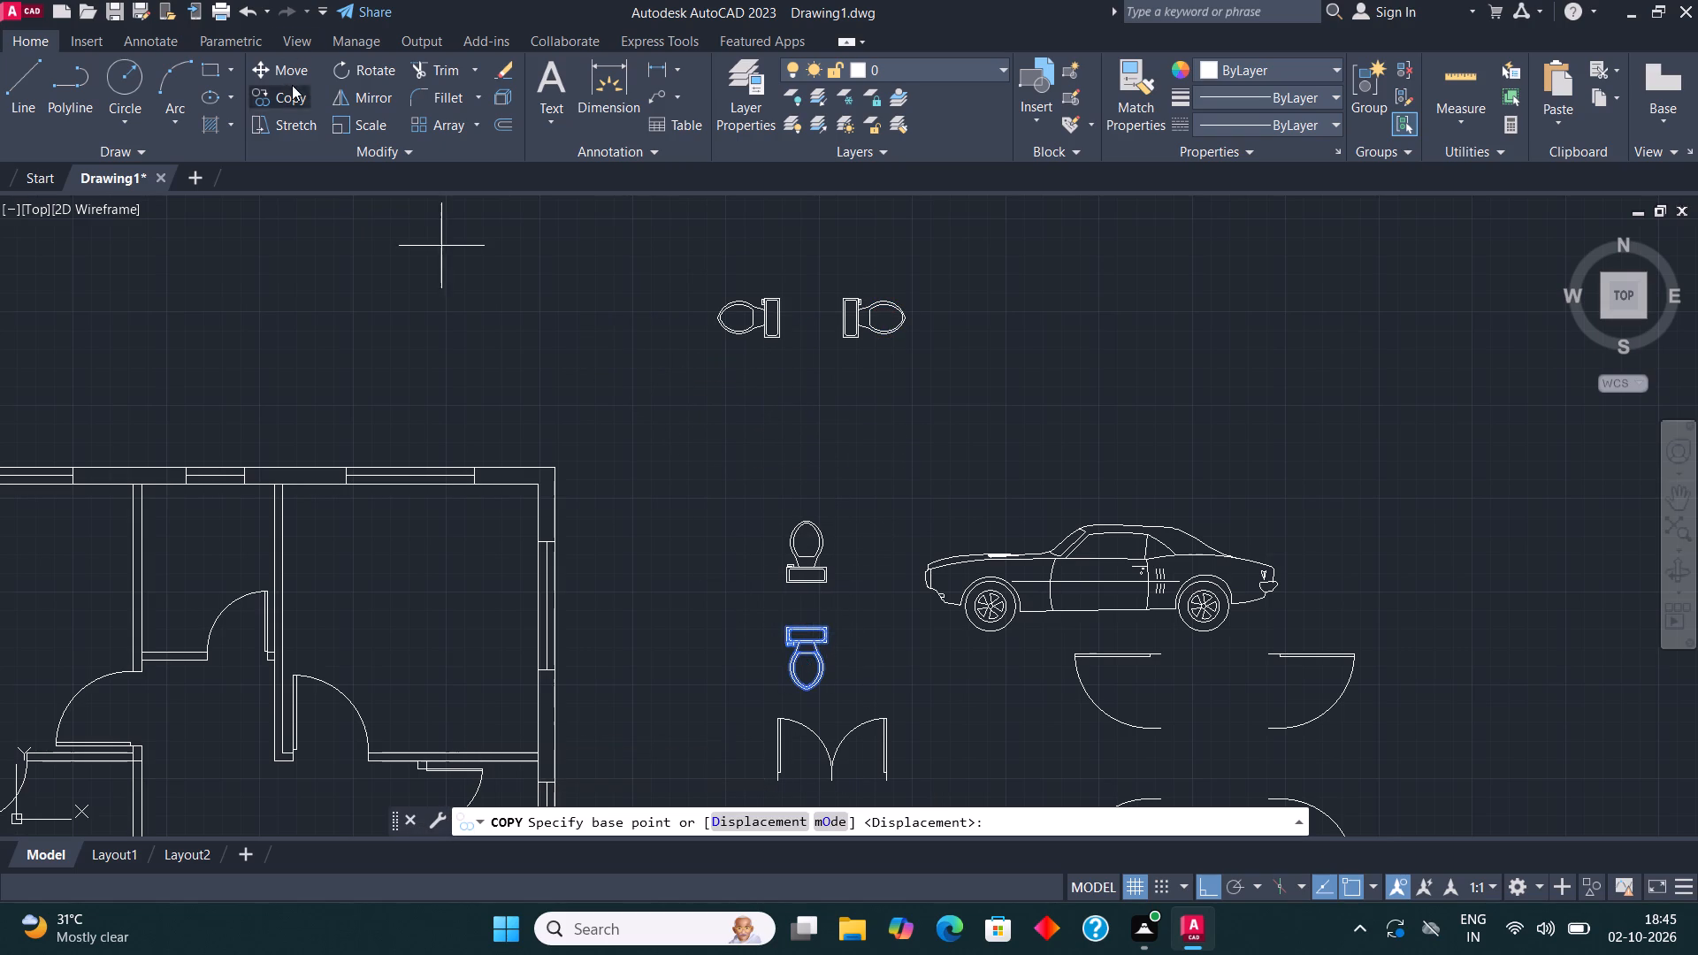
{"action": "left_click", "coordinate": [823, 629]}
{"action": "scroll", "coordinate": [1118, 444], "scroll_direction": "down", "scroll_amount": 1}
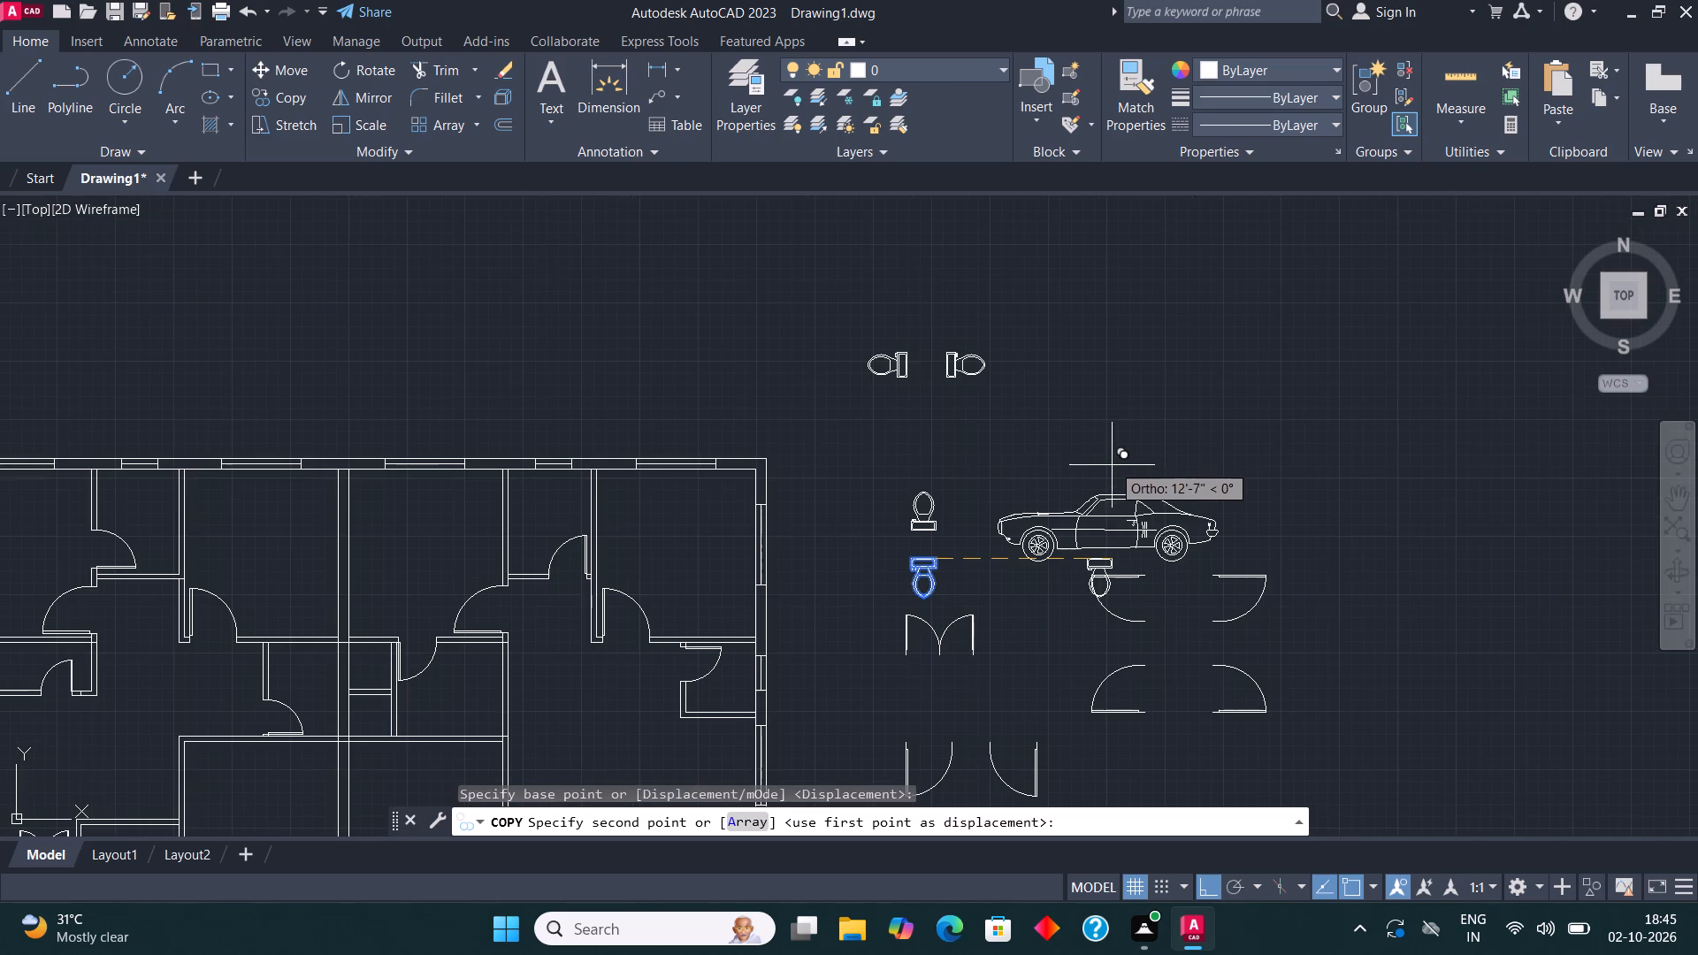
{"action": "key", "text": "F8"}
{"action": "scroll", "coordinate": [1113, 479], "scroll_direction": "down", "scroll_amount": 1}
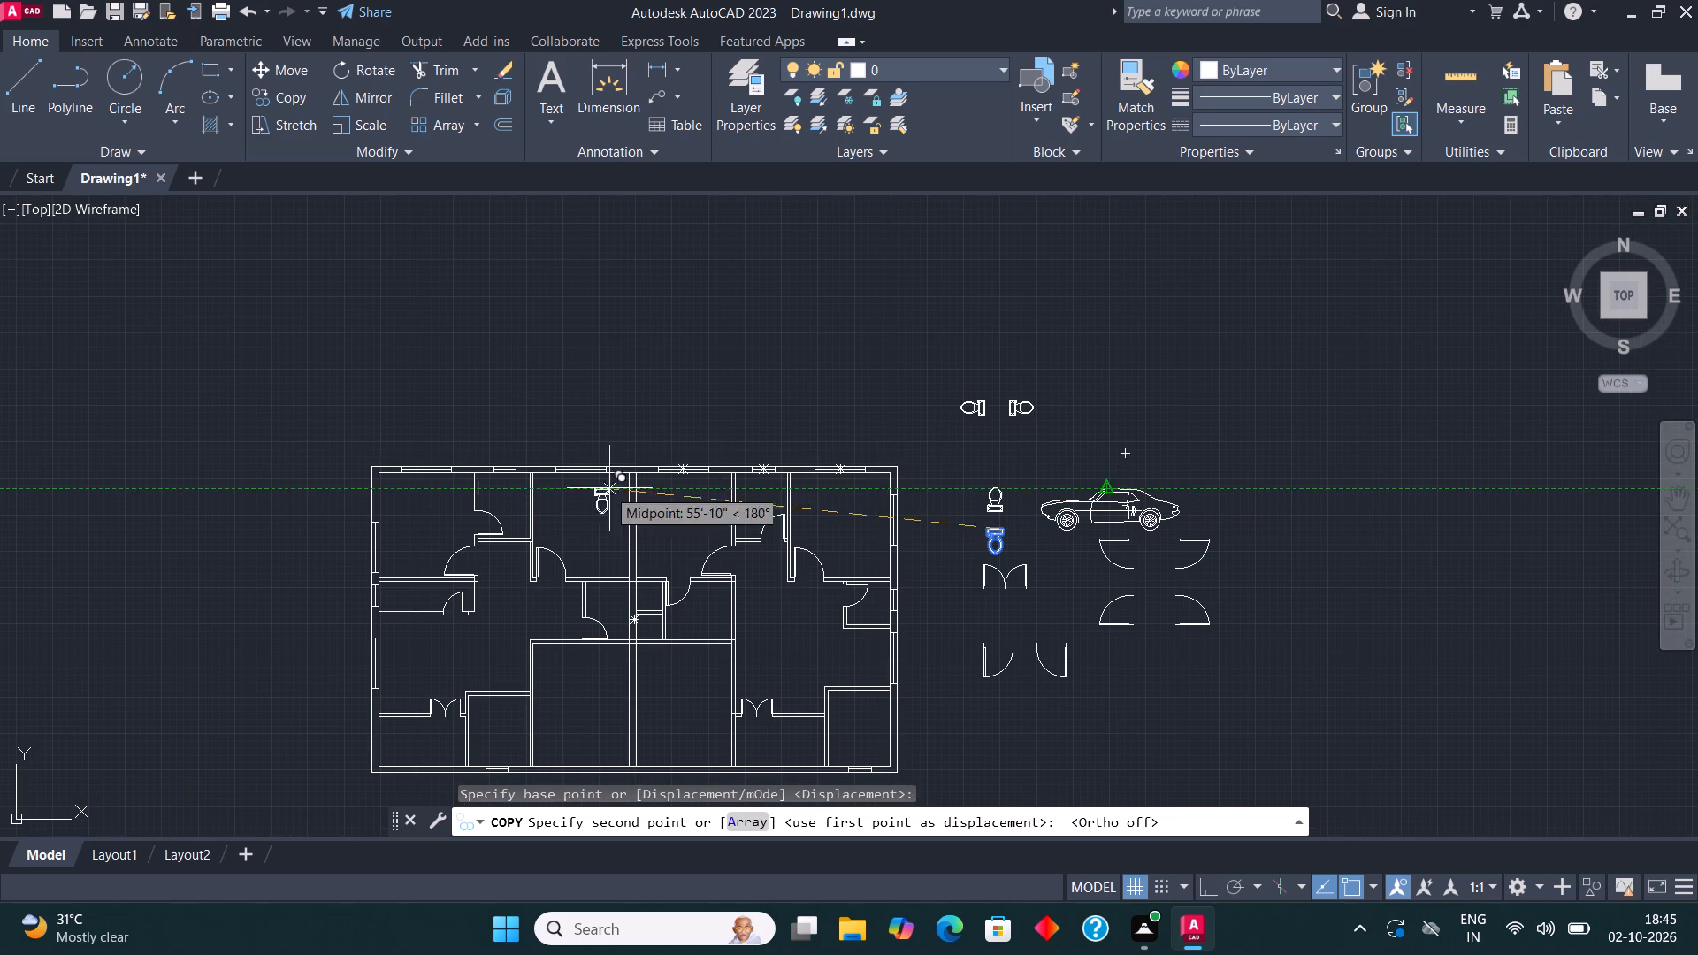
{"action": "scroll", "coordinate": [489, 477], "scroll_direction": "up", "scroll_amount": 5}
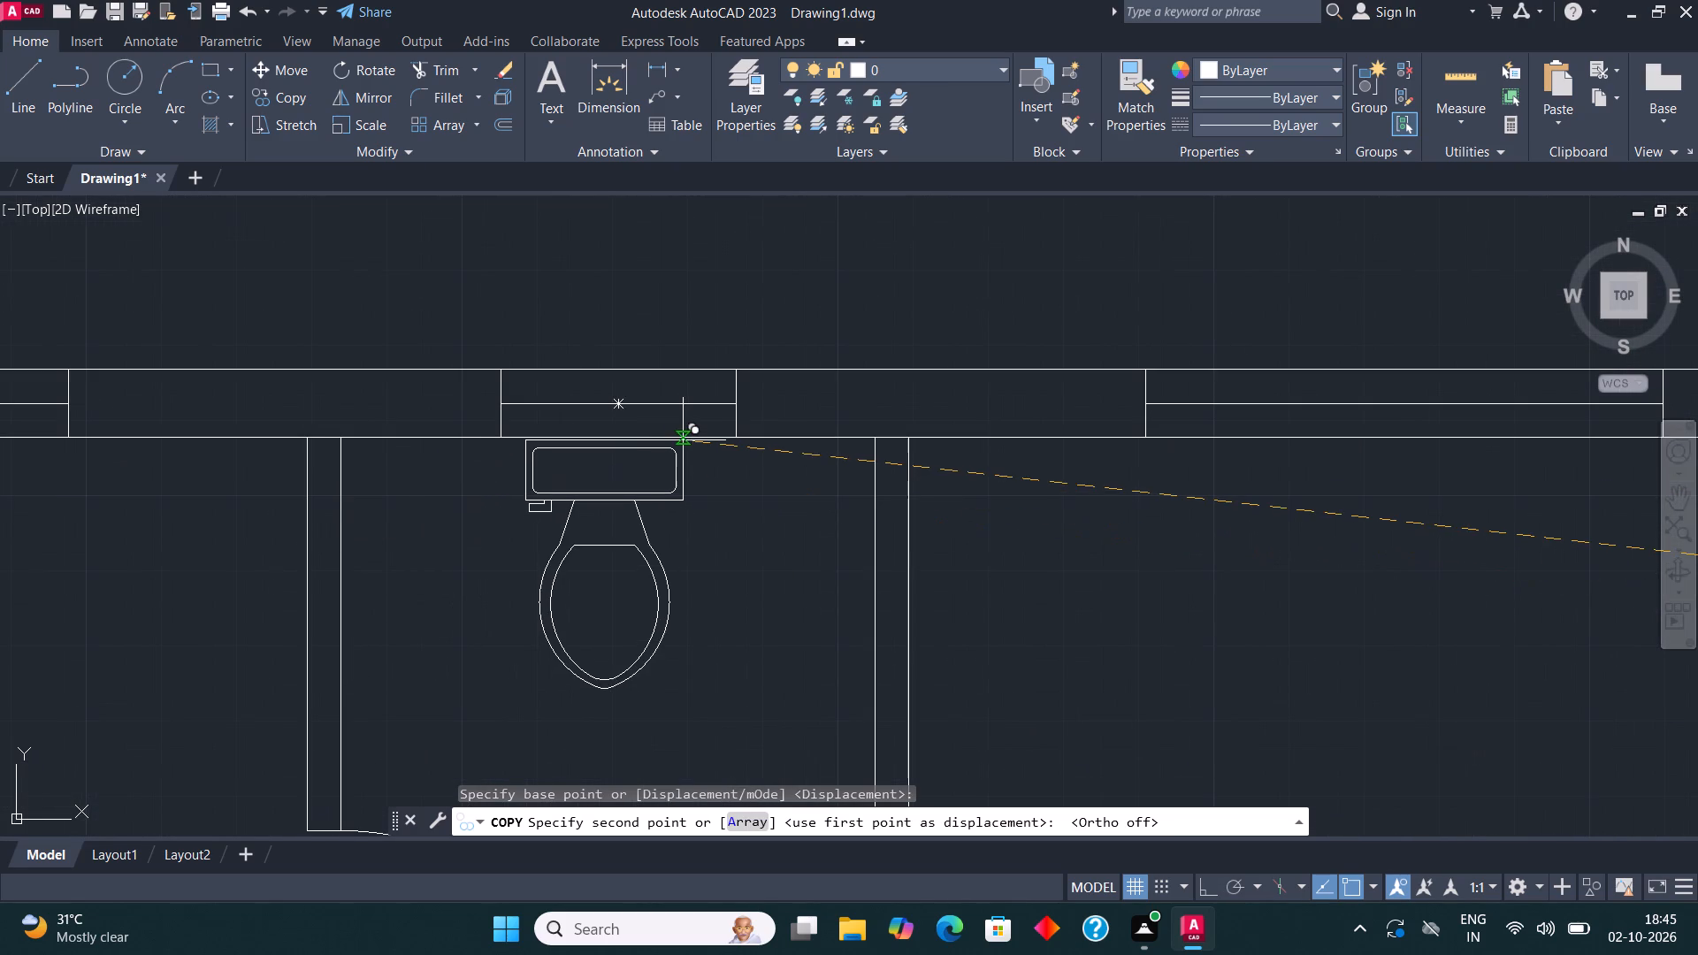
{"action": "left_click", "coordinate": [683, 440]}
{"action": "scroll", "coordinate": [625, 433], "scroll_direction": "down", "scroll_amount": 4}
{"action": "scroll", "coordinate": [1088, 435], "scroll_direction": "up", "scroll_amount": 4}
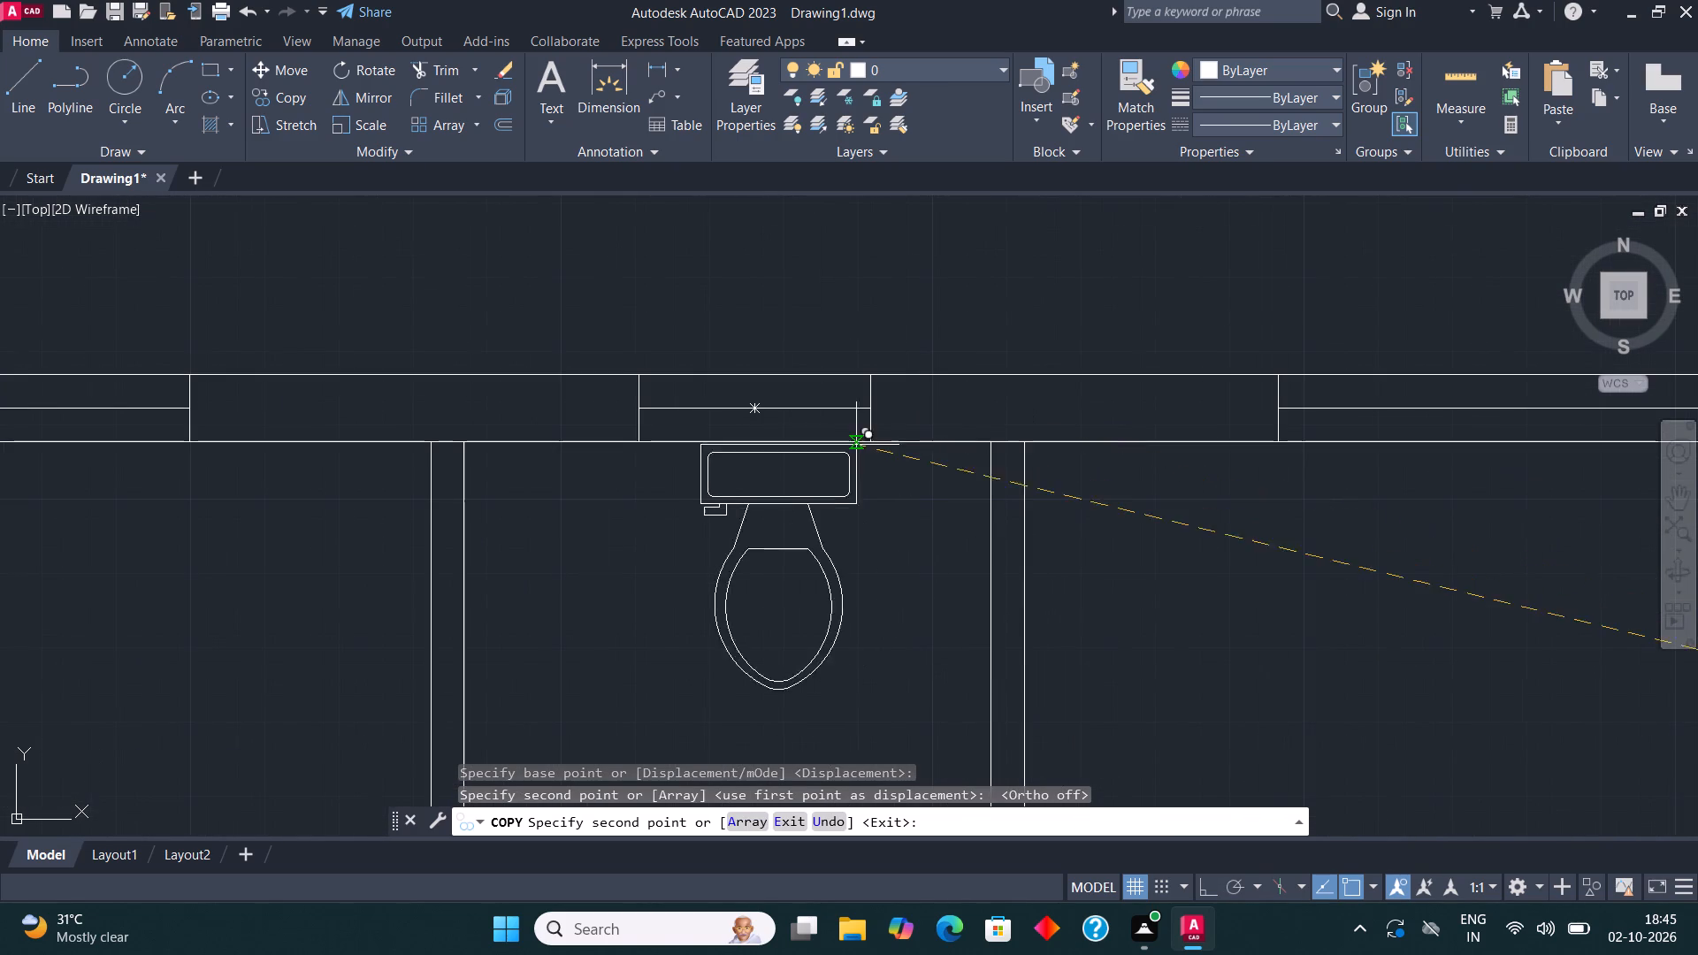
{"action": "left_click", "coordinate": [830, 444]}
{"action": "scroll", "coordinate": [842, 362], "scroll_direction": "down", "scroll_amount": 2}
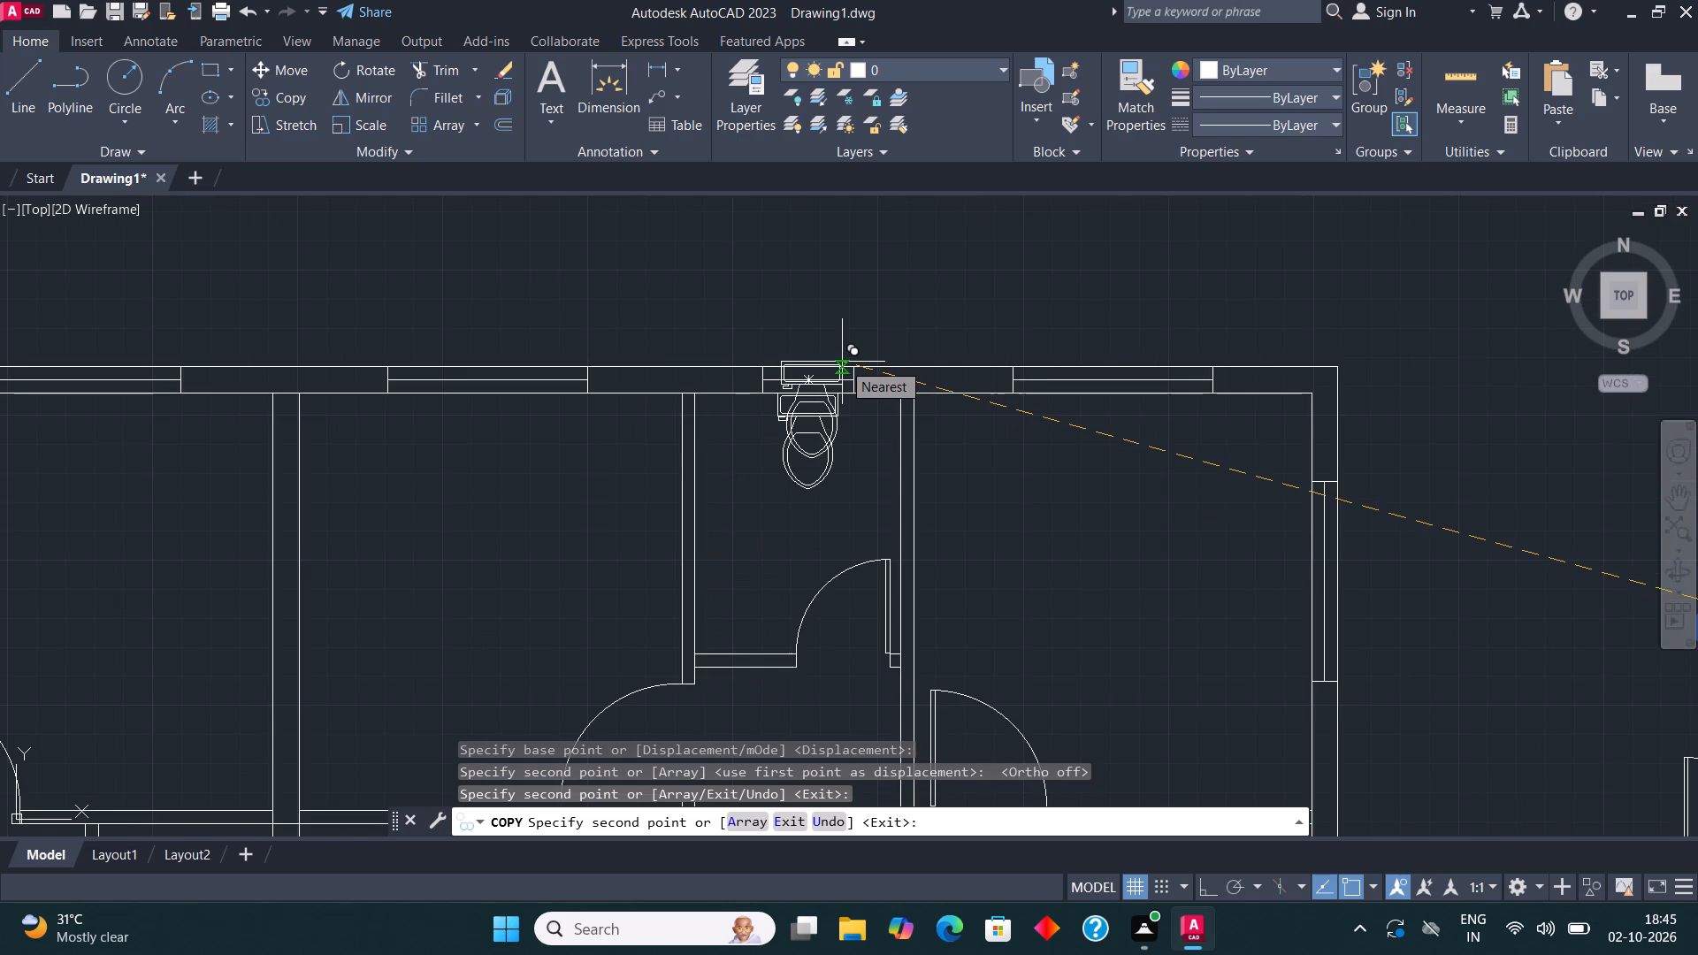
{"action": "key", "text": "Escape"}
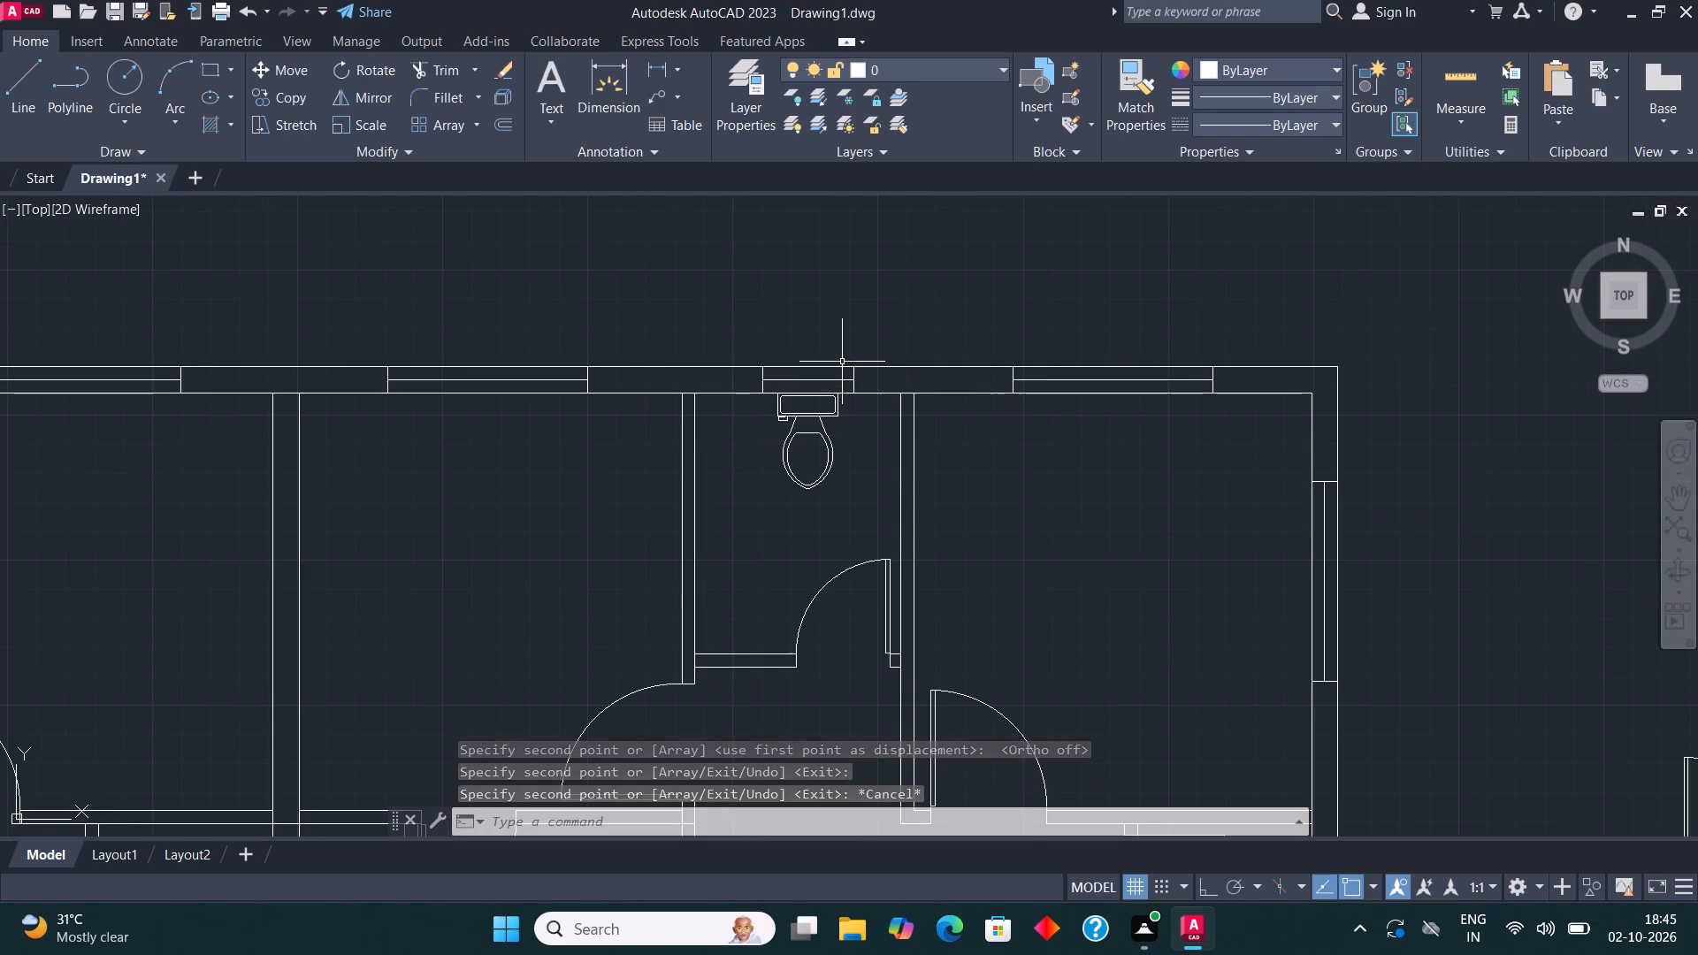
Copy the right-facing toilet into the central bathroom below its door, with the tank flush against that room's left wall.
{"action": "scroll", "coordinate": [836, 369], "scroll_direction": "down", "scroll_amount": 2}
{"action": "left_click", "coordinate": [1214, 276]}
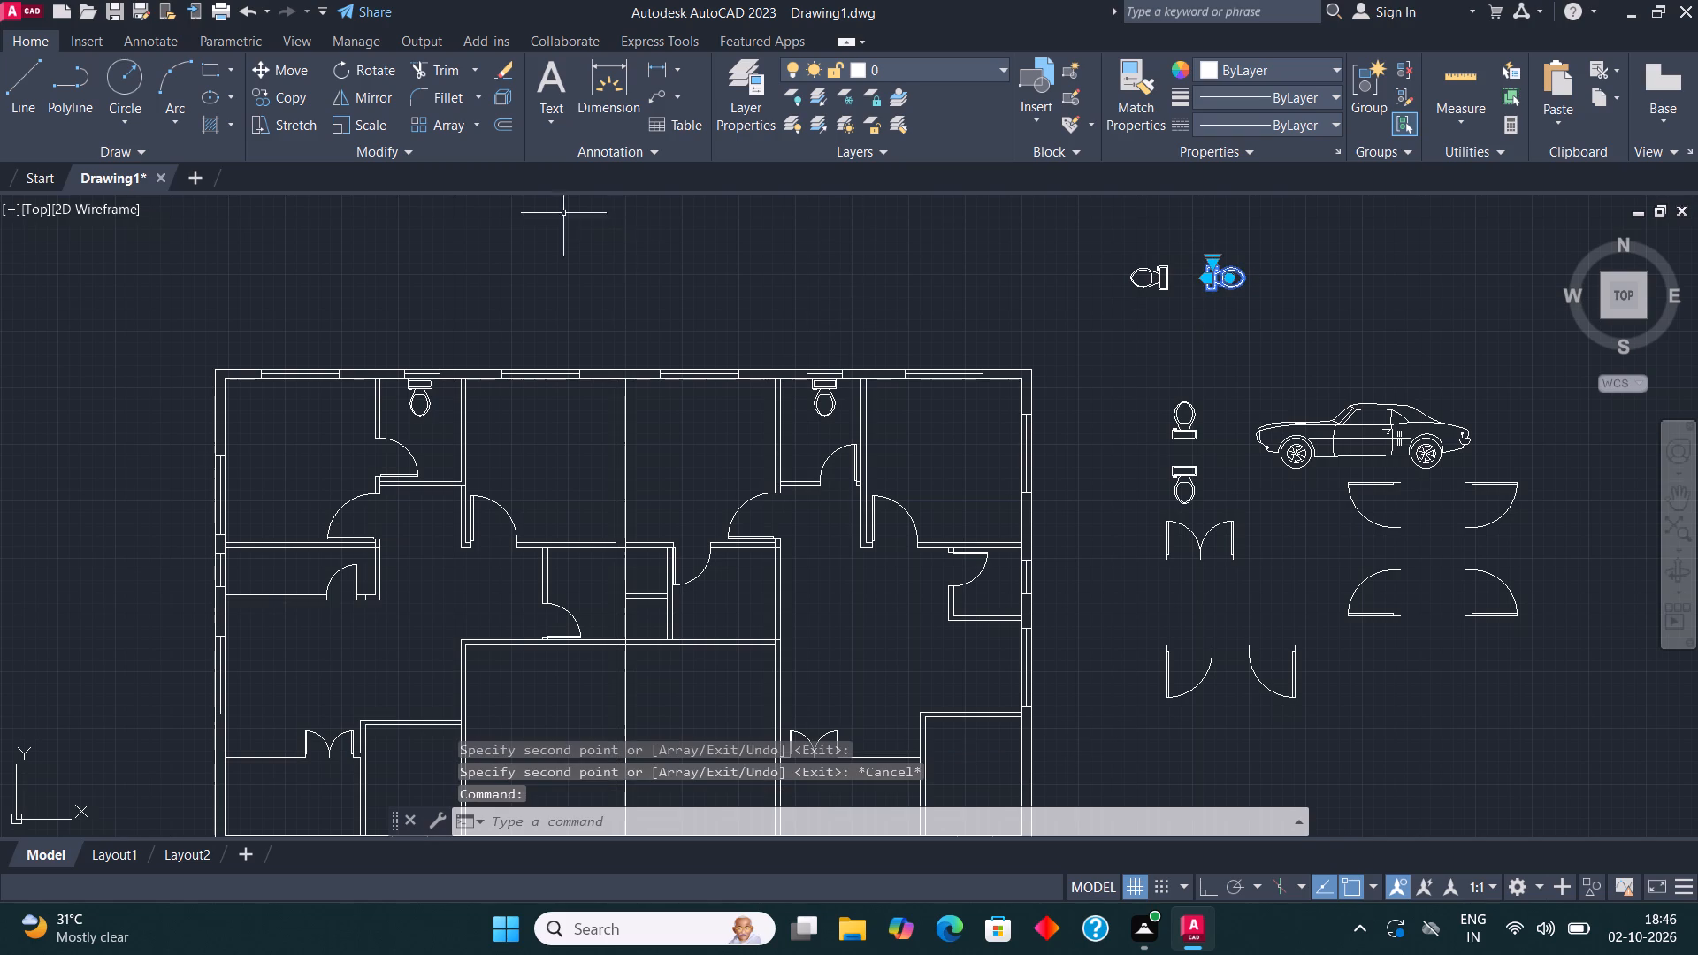
{"action": "left_click", "coordinate": [300, 97]}
{"action": "scroll", "coordinate": [1223, 306], "scroll_direction": "up", "scroll_amount": 3}
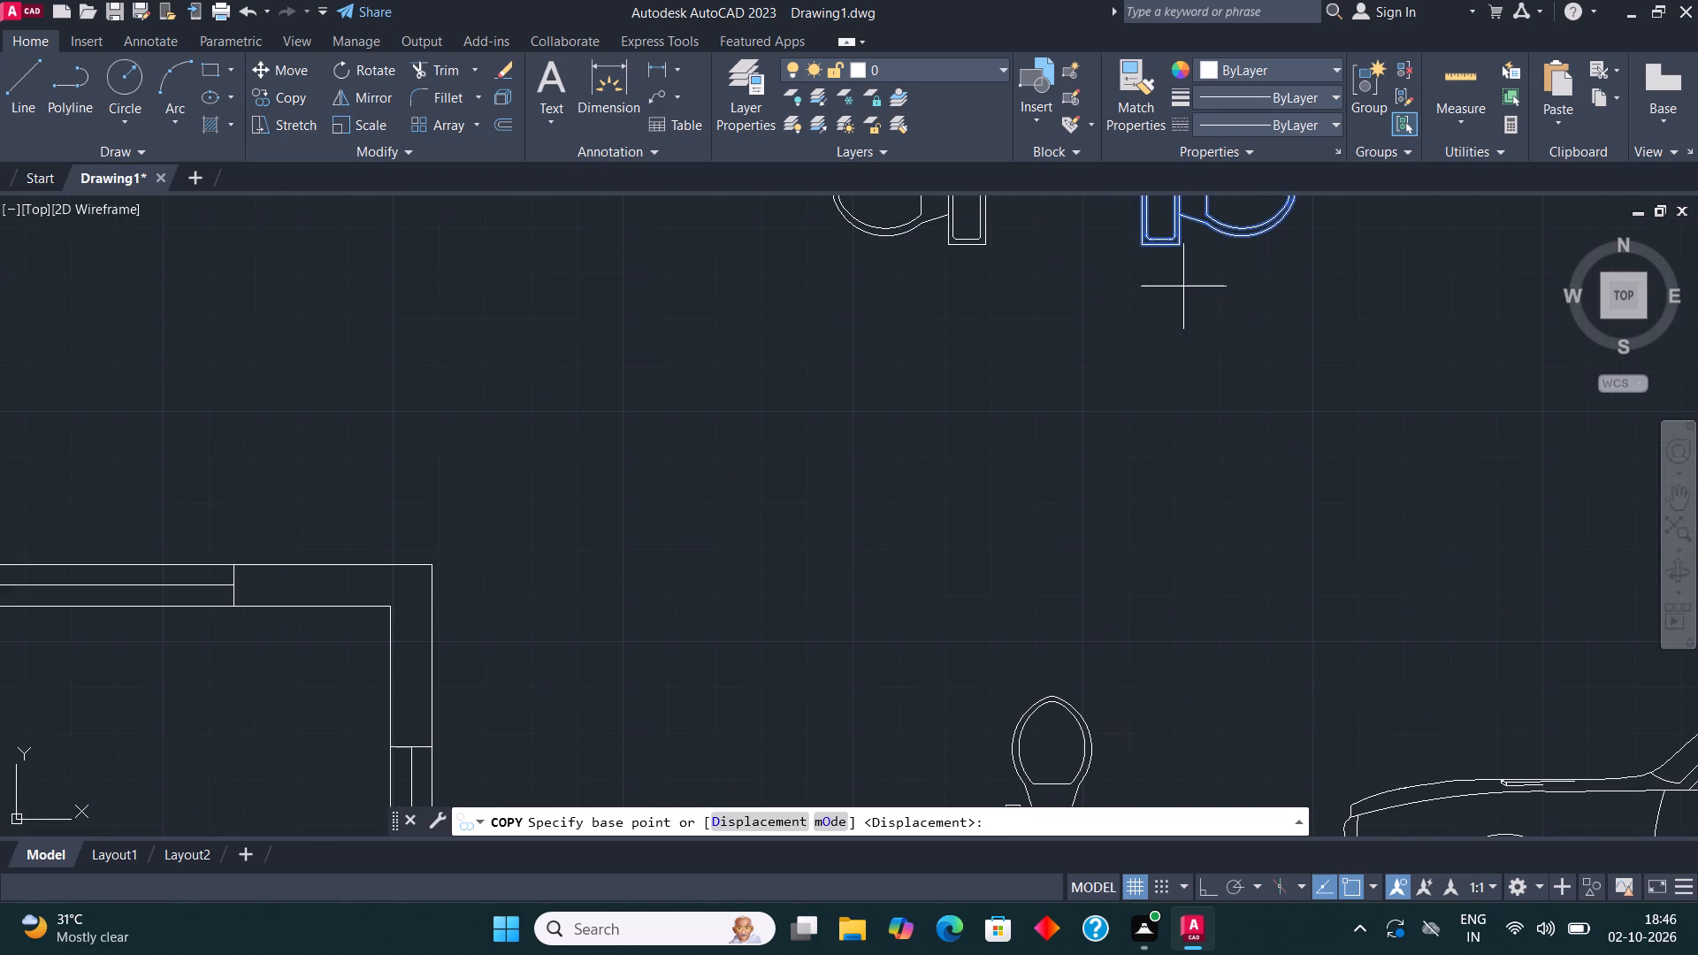
{"action": "left_click", "coordinate": [1145, 251]}
{"action": "scroll", "coordinate": [1268, 378], "scroll_direction": "down", "scroll_amount": 3}
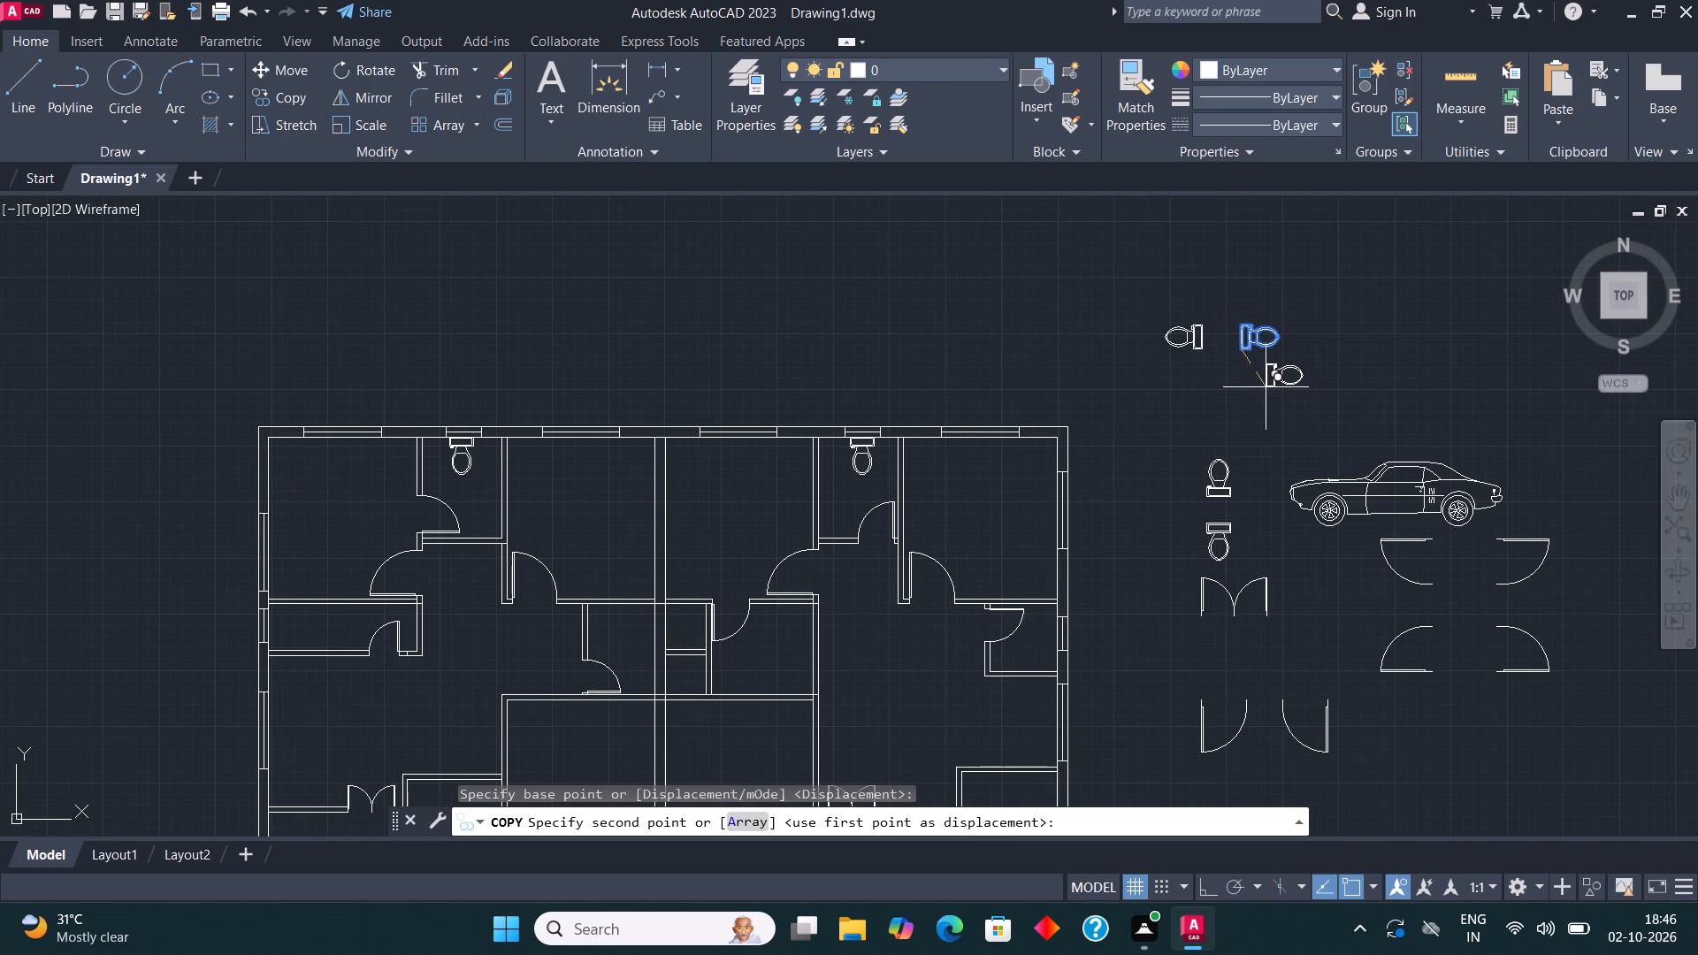
{"action": "scroll", "coordinate": [1266, 387], "scroll_direction": "down", "scroll_amount": 1}
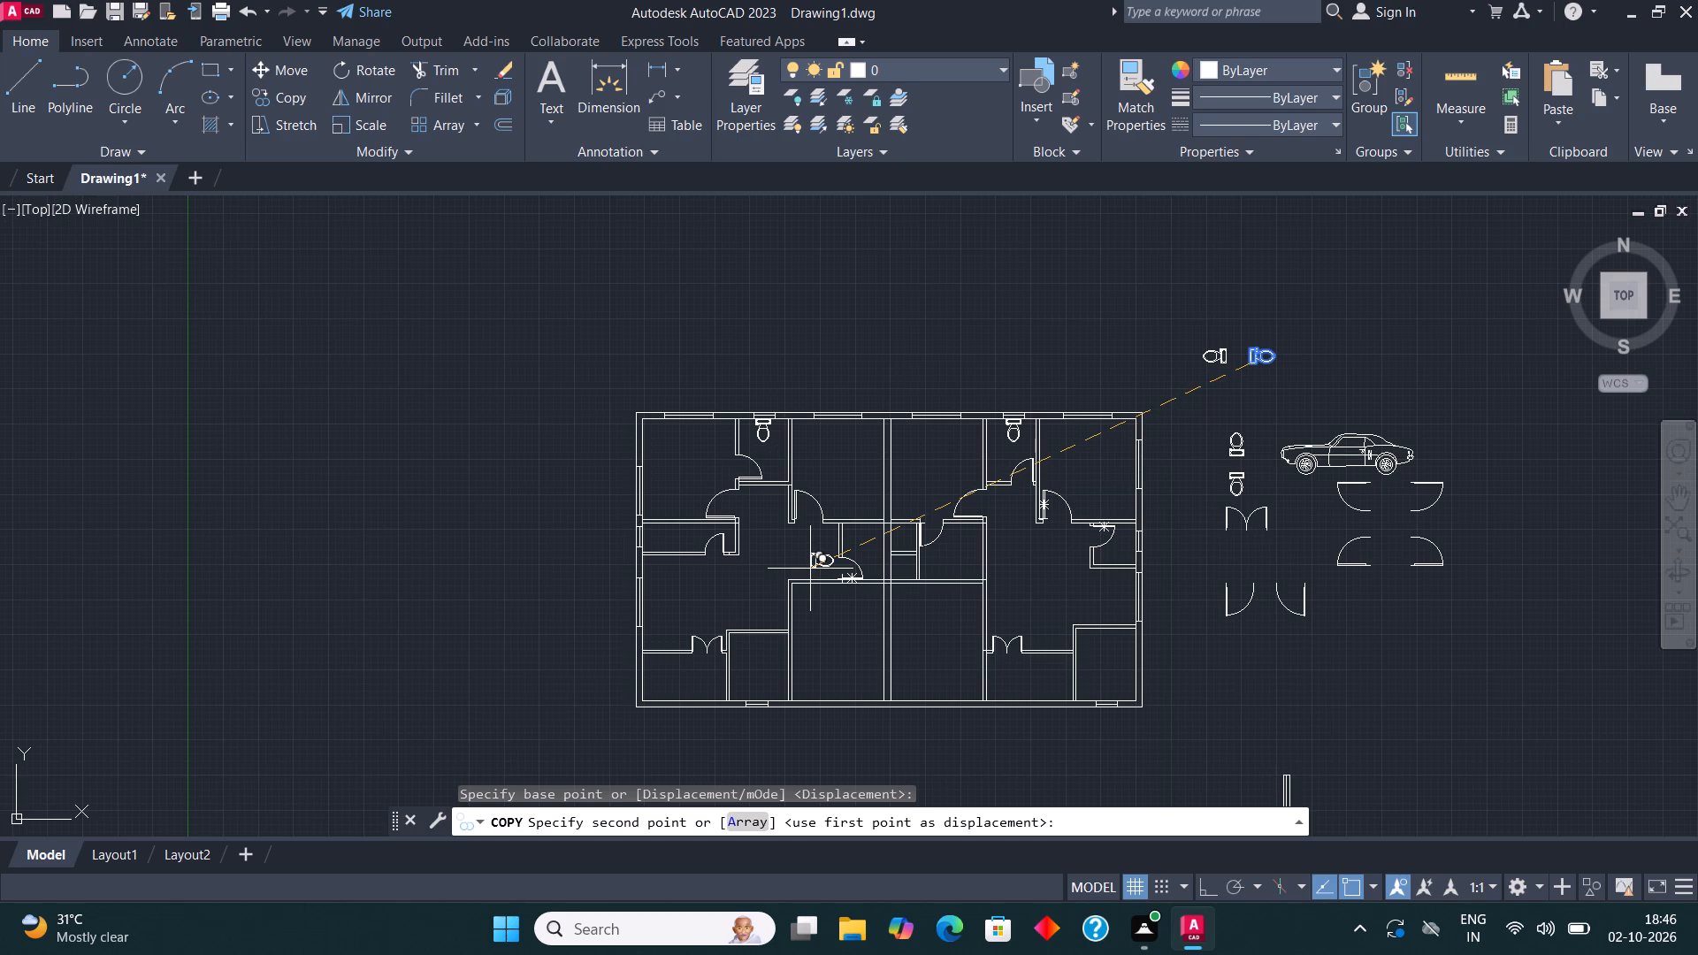
{"action": "scroll", "coordinate": [1035, 610], "scroll_direction": "up", "scroll_amount": 2}
{"action": "scroll", "coordinate": [723, 525], "scroll_direction": "up", "scroll_amount": 2}
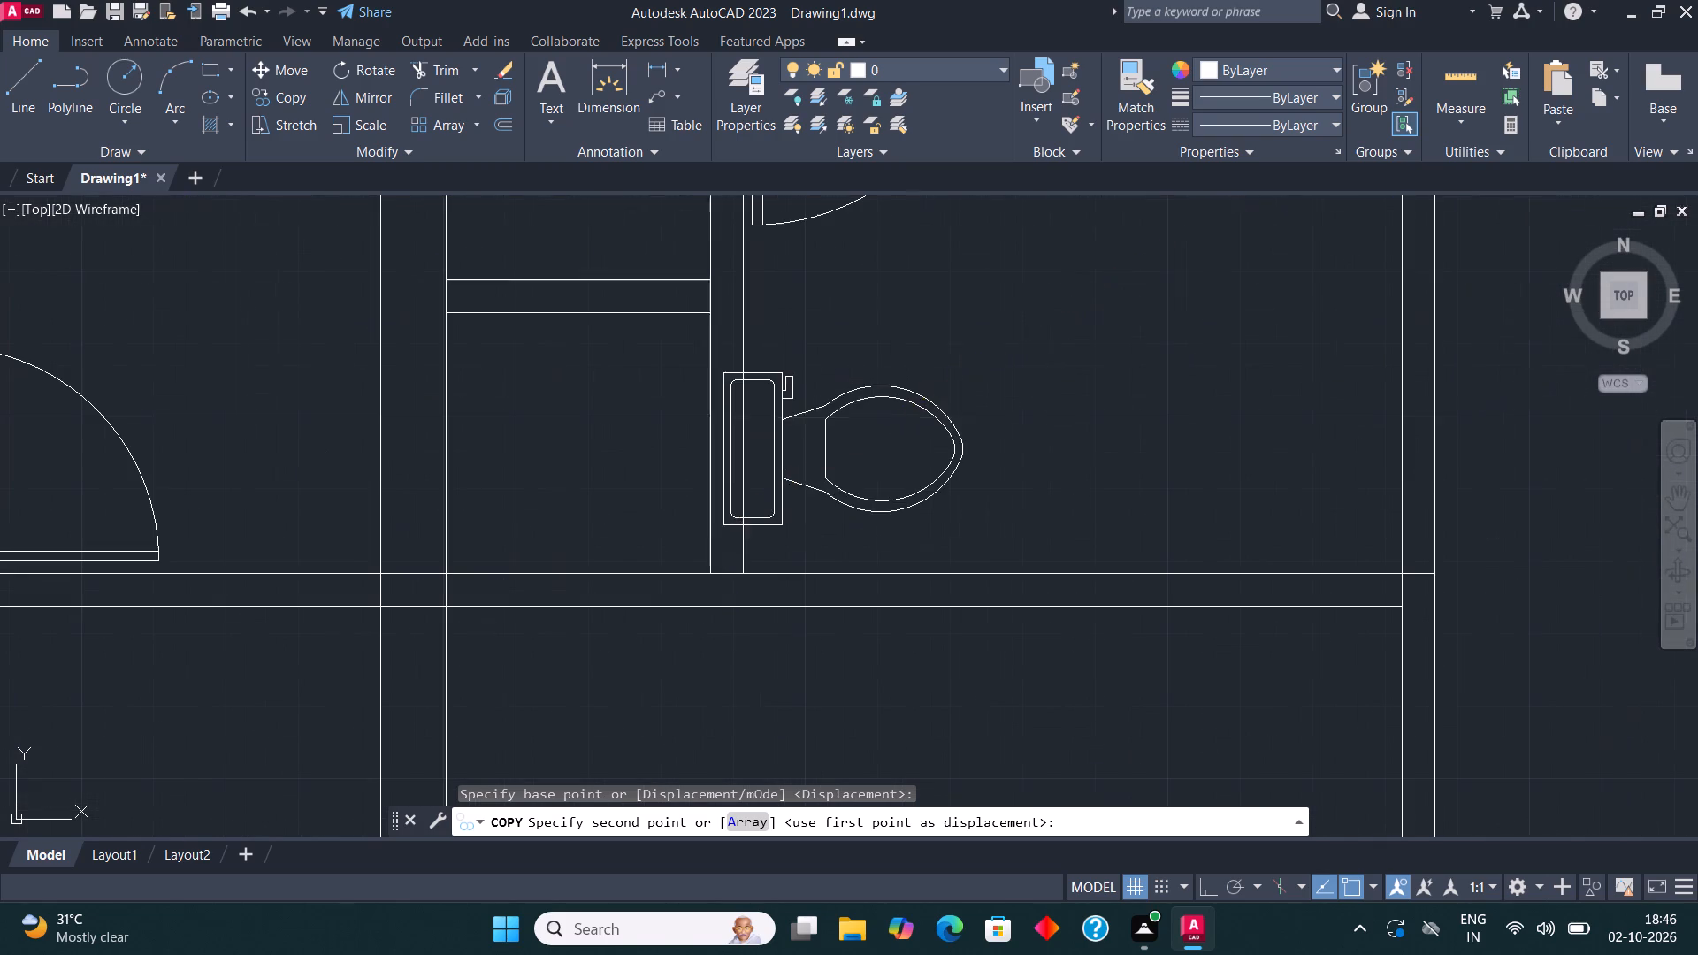
{"action": "scroll", "coordinate": [723, 525], "scroll_direction": "up", "scroll_amount": 1}
{"action": "left_click", "coordinate": [746, 493]}
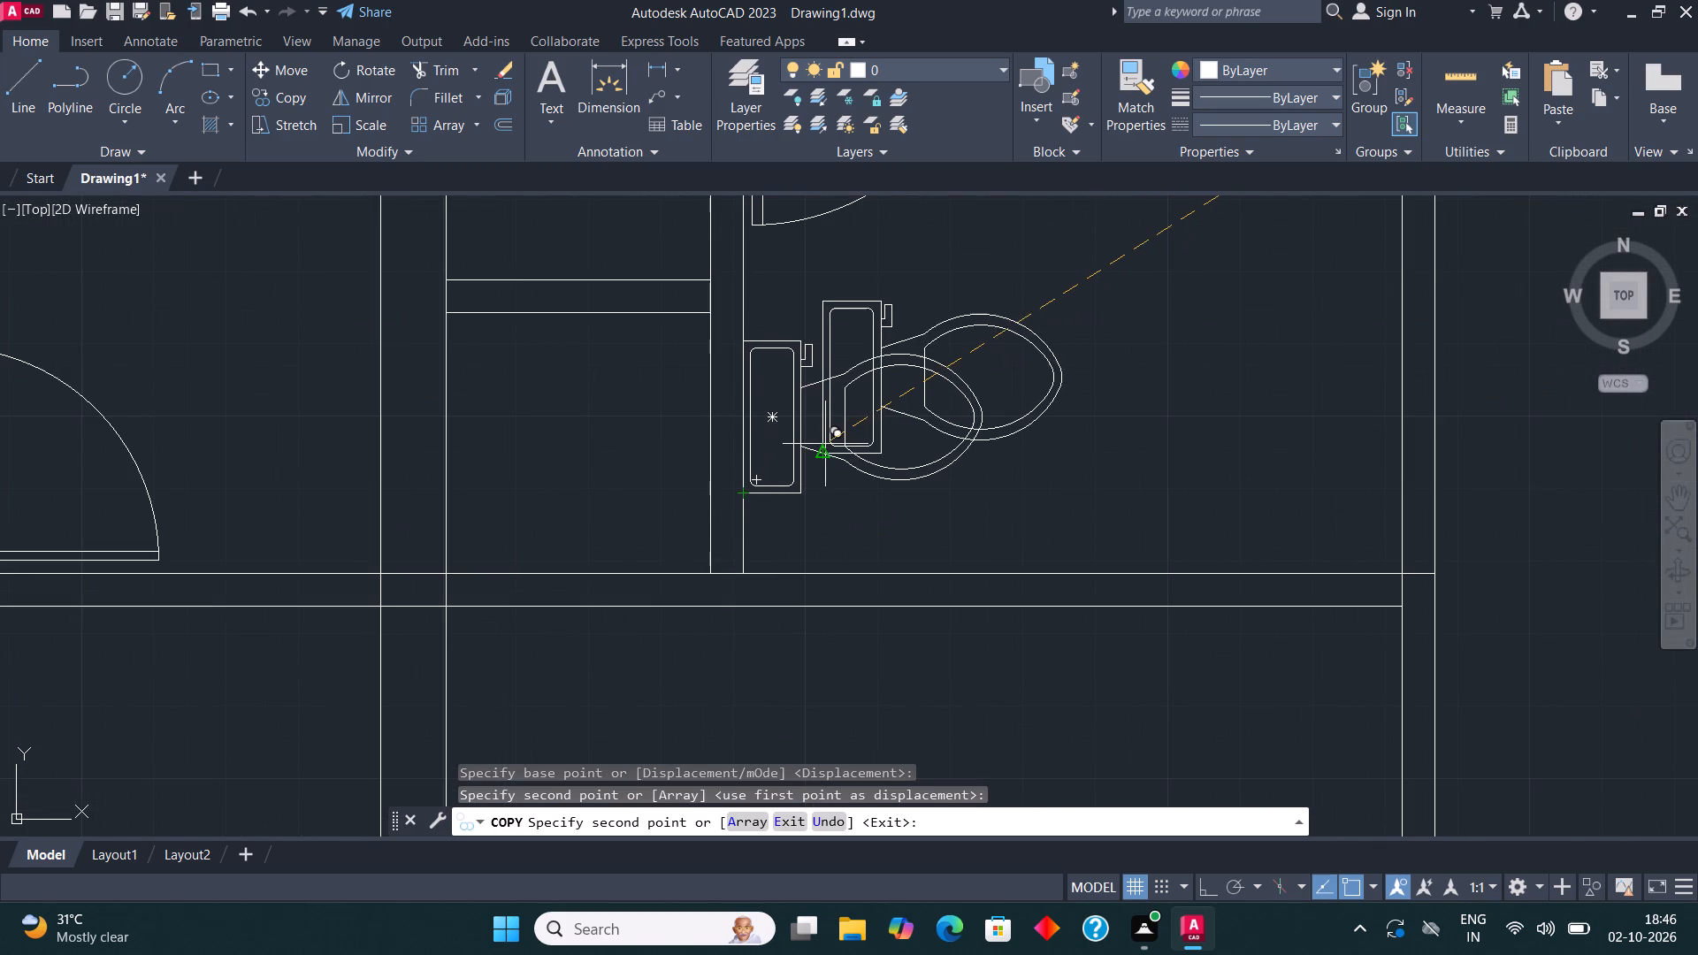
Place another copy of the right-facing toilet in the small left-hand bathroom, tank against the outer wall's short window.
{"action": "scroll", "coordinate": [839, 470], "scroll_direction": "down", "scroll_amount": 1}
{"action": "scroll", "coordinate": [941, 493], "scroll_direction": "down", "scroll_amount": 4}
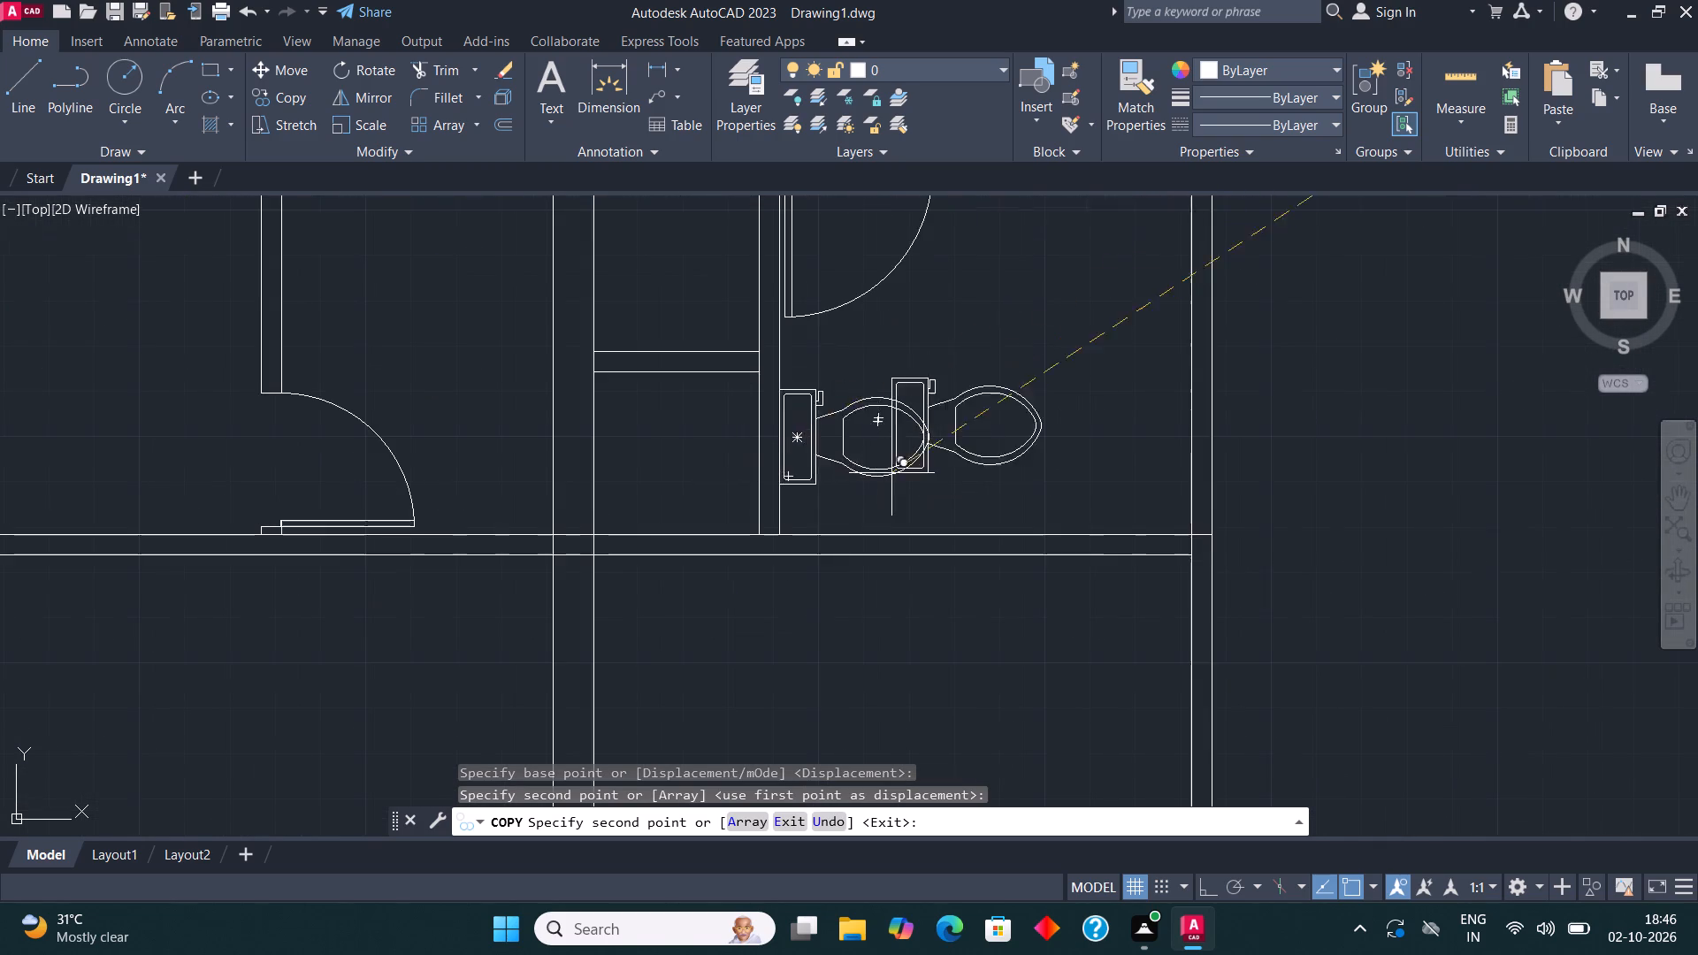
{"action": "scroll", "coordinate": [661, 467], "scroll_direction": "up", "scroll_amount": 5}
{"action": "left_click", "coordinate": [598, 500]}
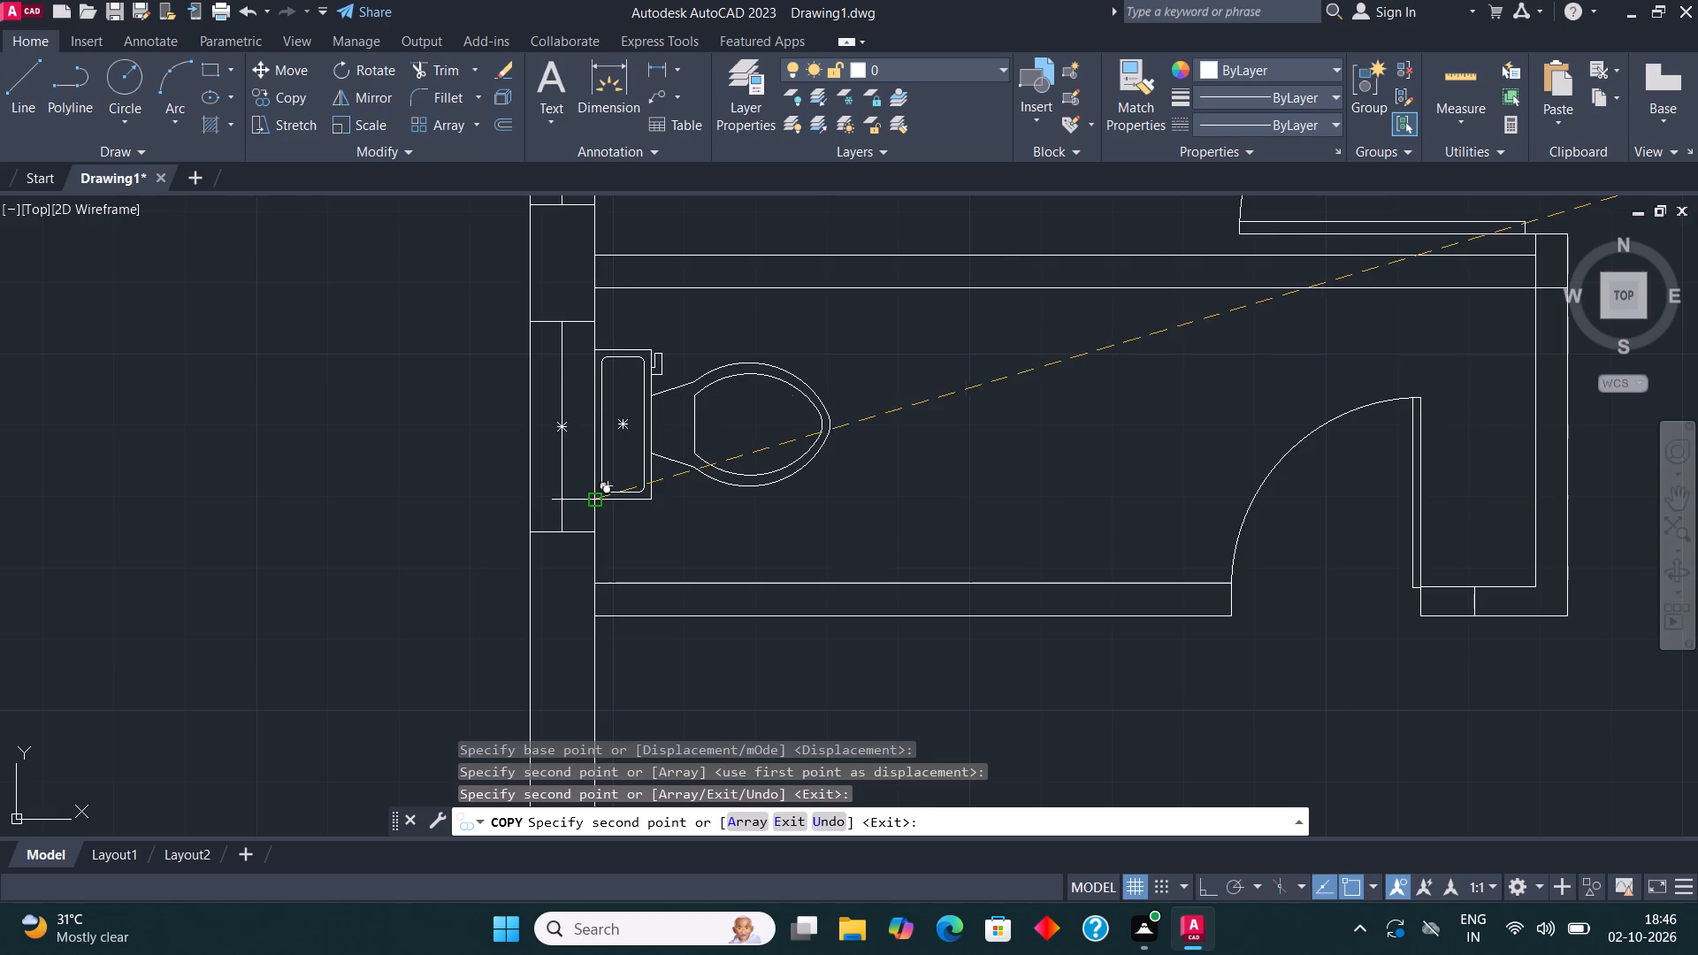
{"action": "scroll", "coordinate": [562, 497], "scroll_direction": "down", "scroll_amount": 3}
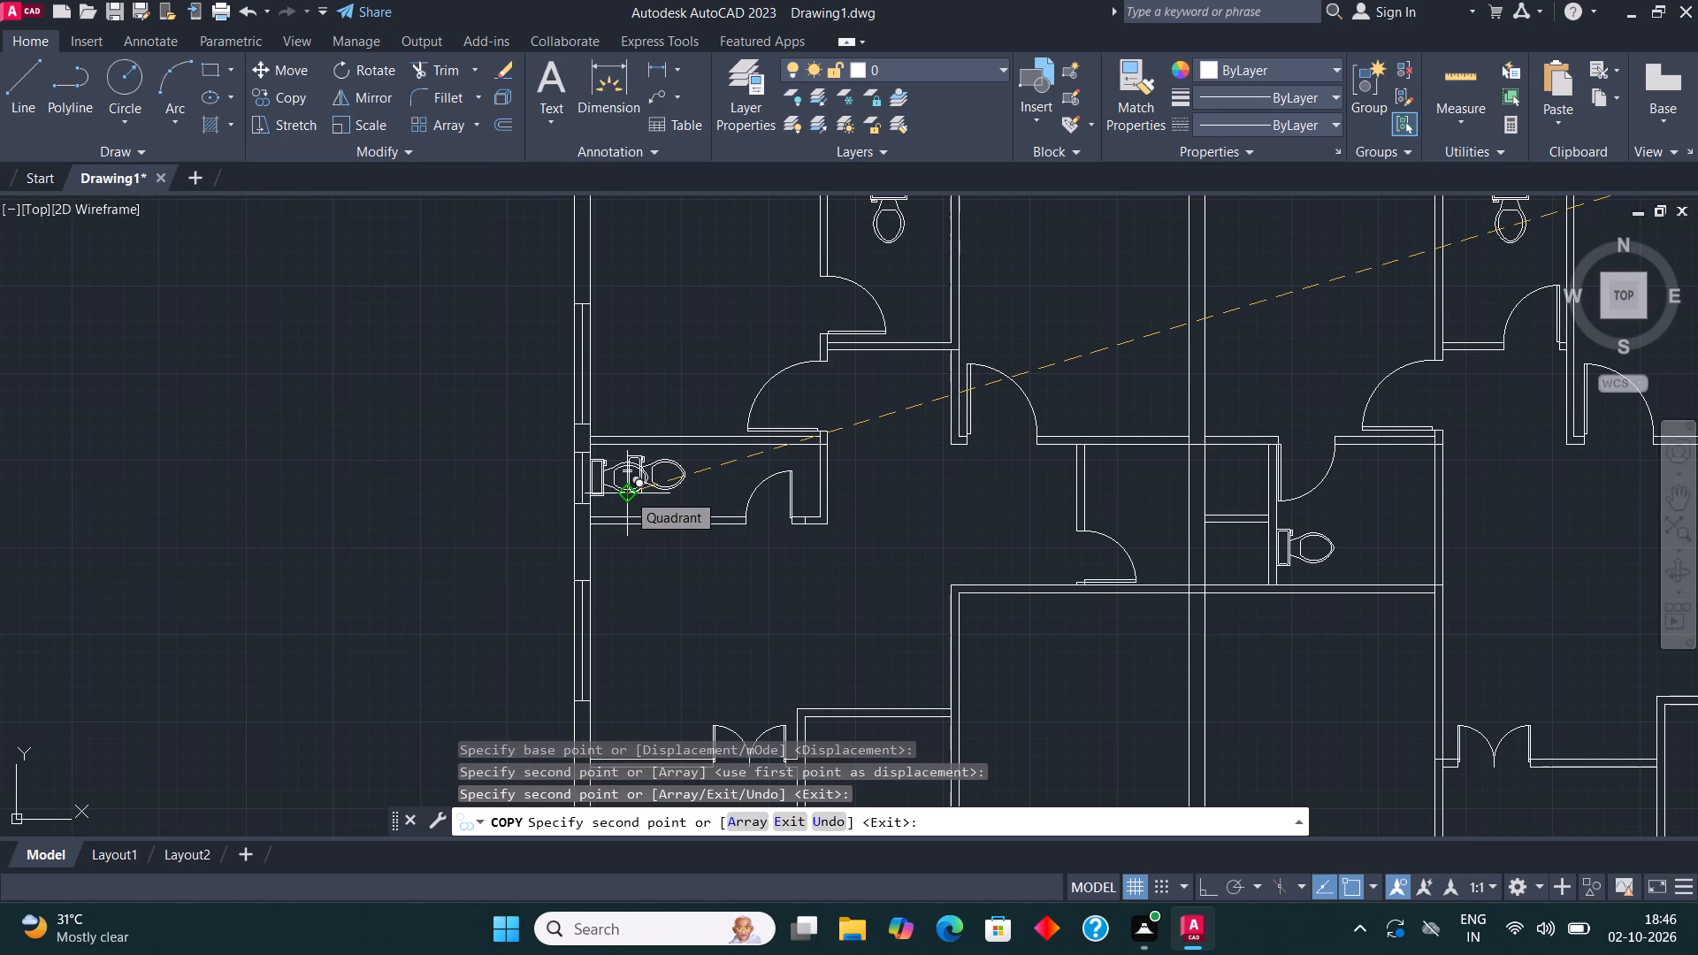
{"action": "key", "text": "Escape"}
Draw a window rectangle across the wall thickness behind the central bathroom's toilet, about as long as the tank.
{"action": "middle_click_drag", "start_coordinate": [790, 461], "coordinate": [639, 432]}
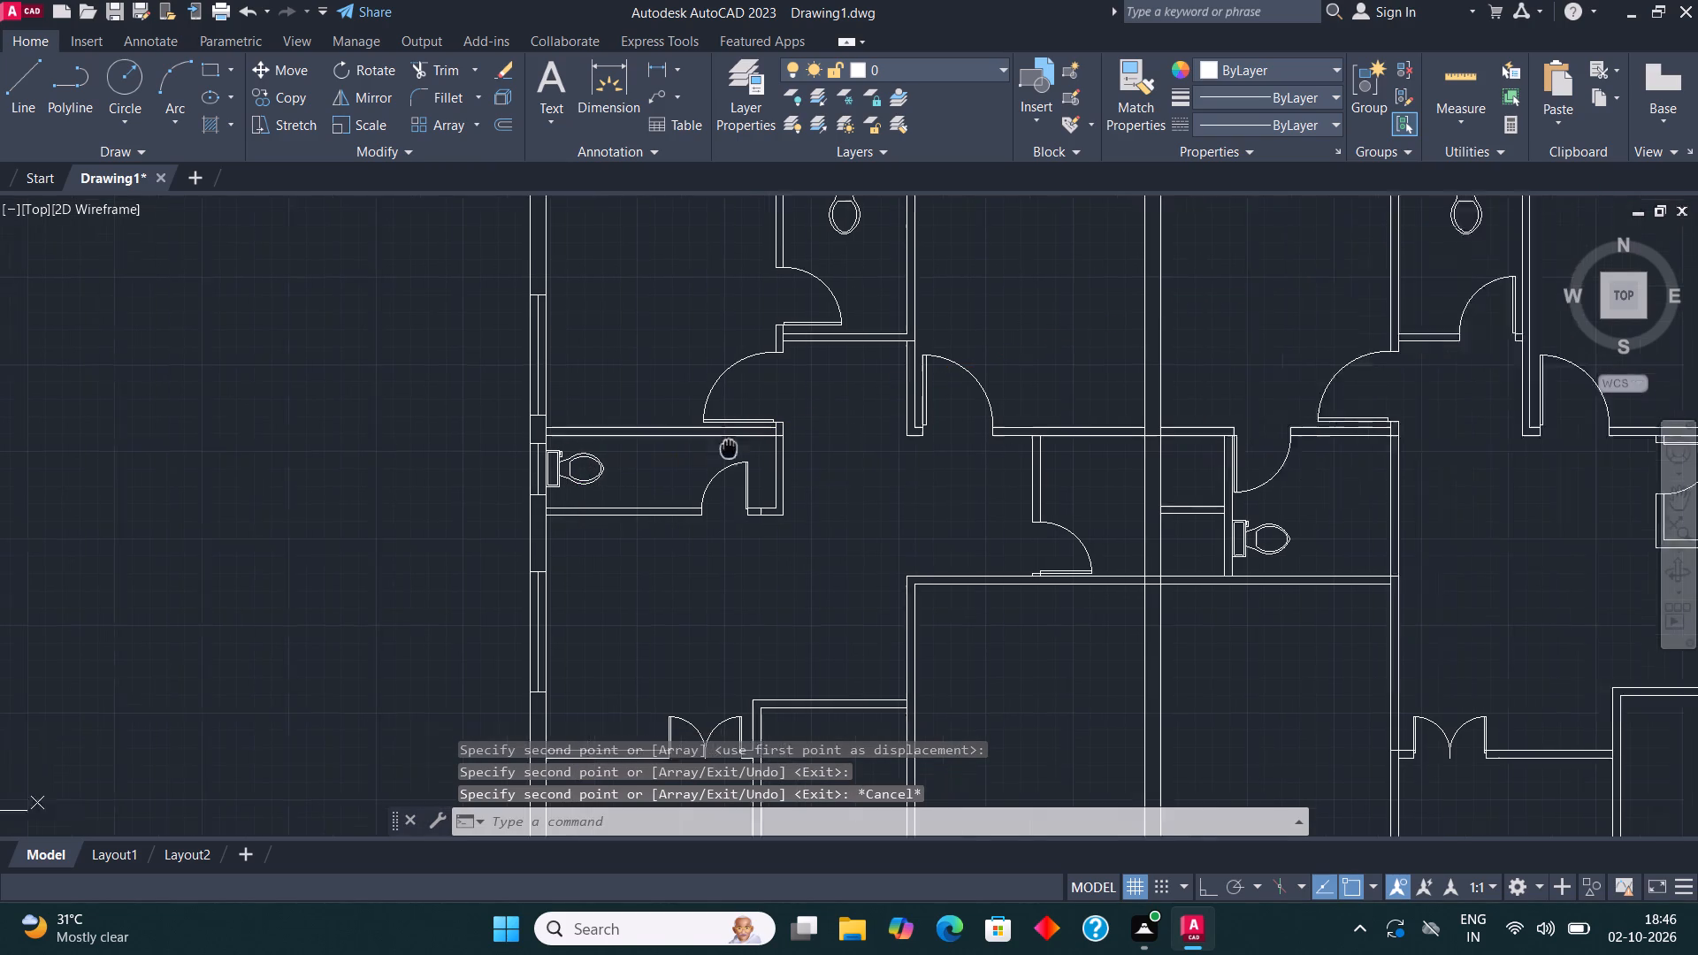
{"action": "middle_click_drag", "start_coordinate": [639, 432], "coordinate": [381, 399]}
{"action": "scroll", "coordinate": [833, 498], "scroll_direction": "up", "scroll_amount": 1}
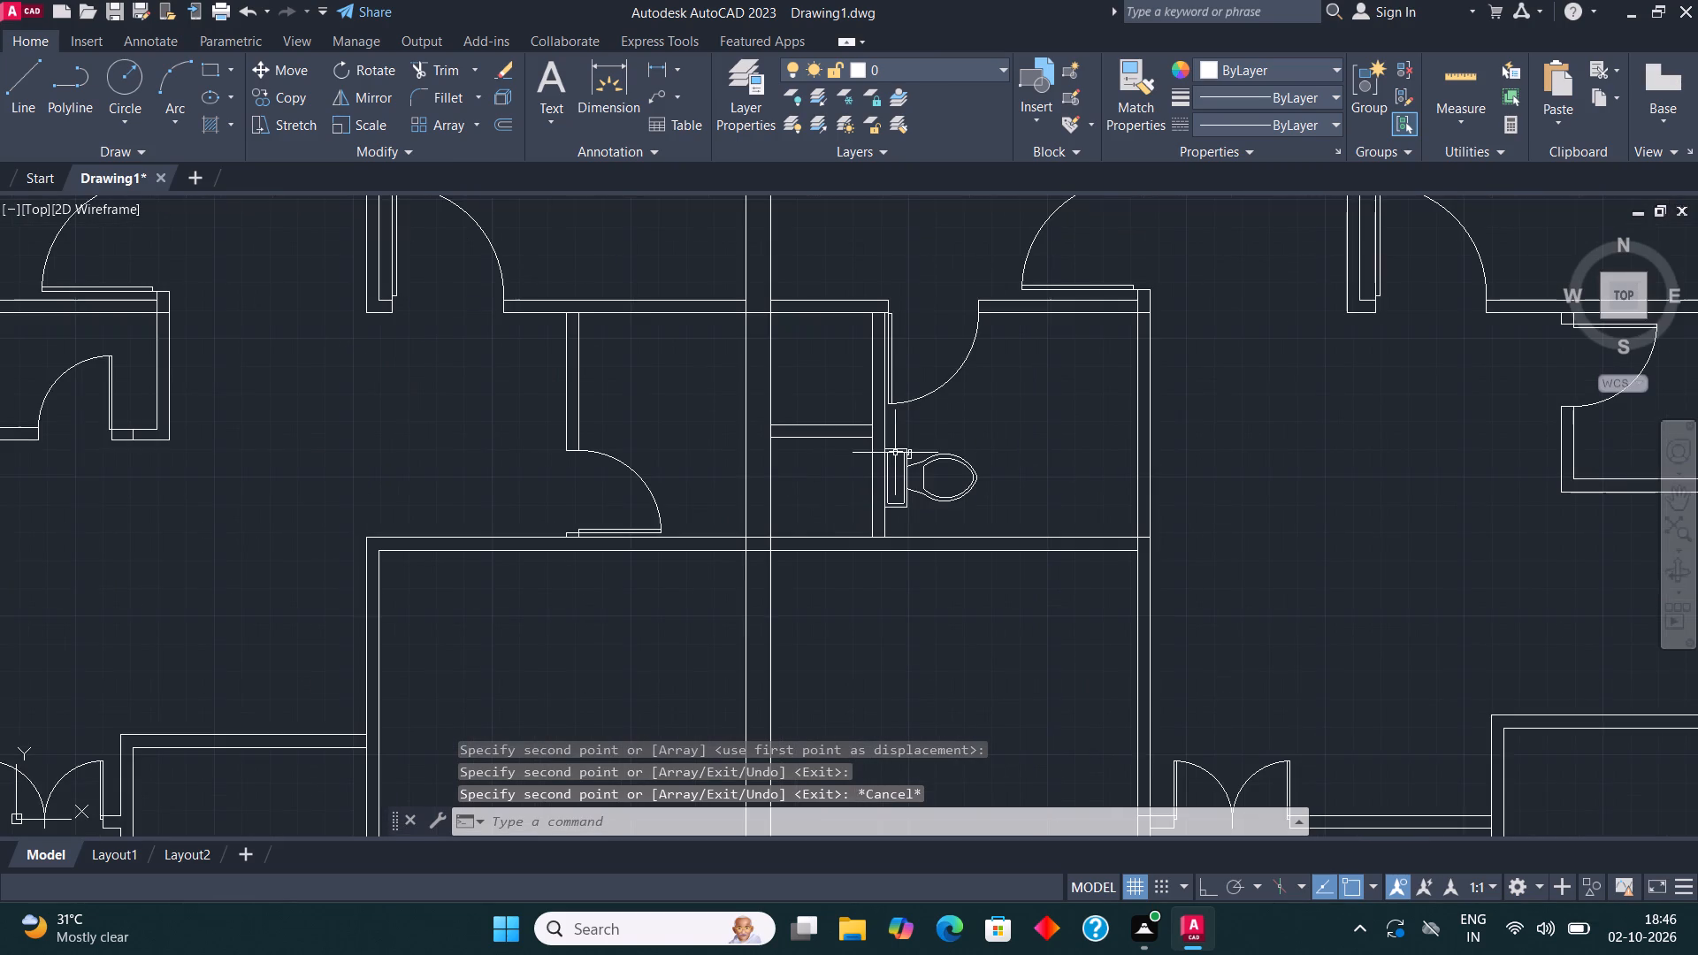
{"action": "middle_click_drag", "start_coordinate": [838, 449], "coordinate": [655, 482]}
{"action": "scroll", "coordinate": [658, 325], "scroll_direction": "up", "scroll_amount": 2}
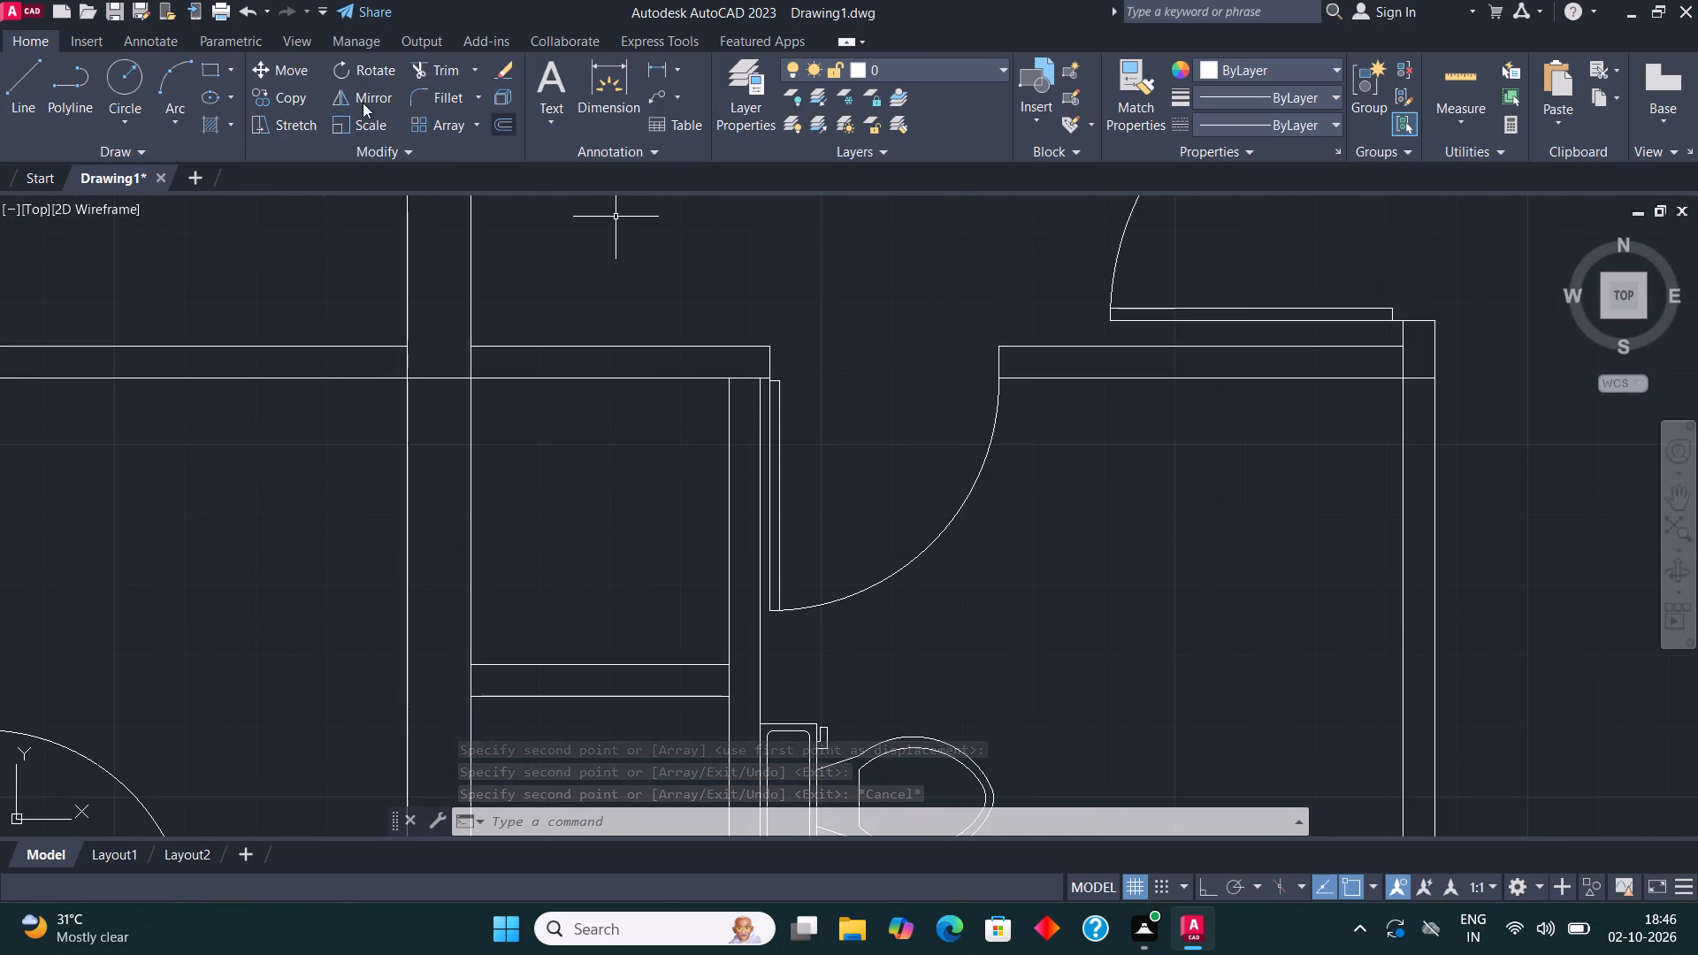
{"action": "left_click", "coordinate": [203, 68]}
{"action": "scroll", "coordinate": [688, 384], "scroll_direction": "down", "scroll_amount": 2}
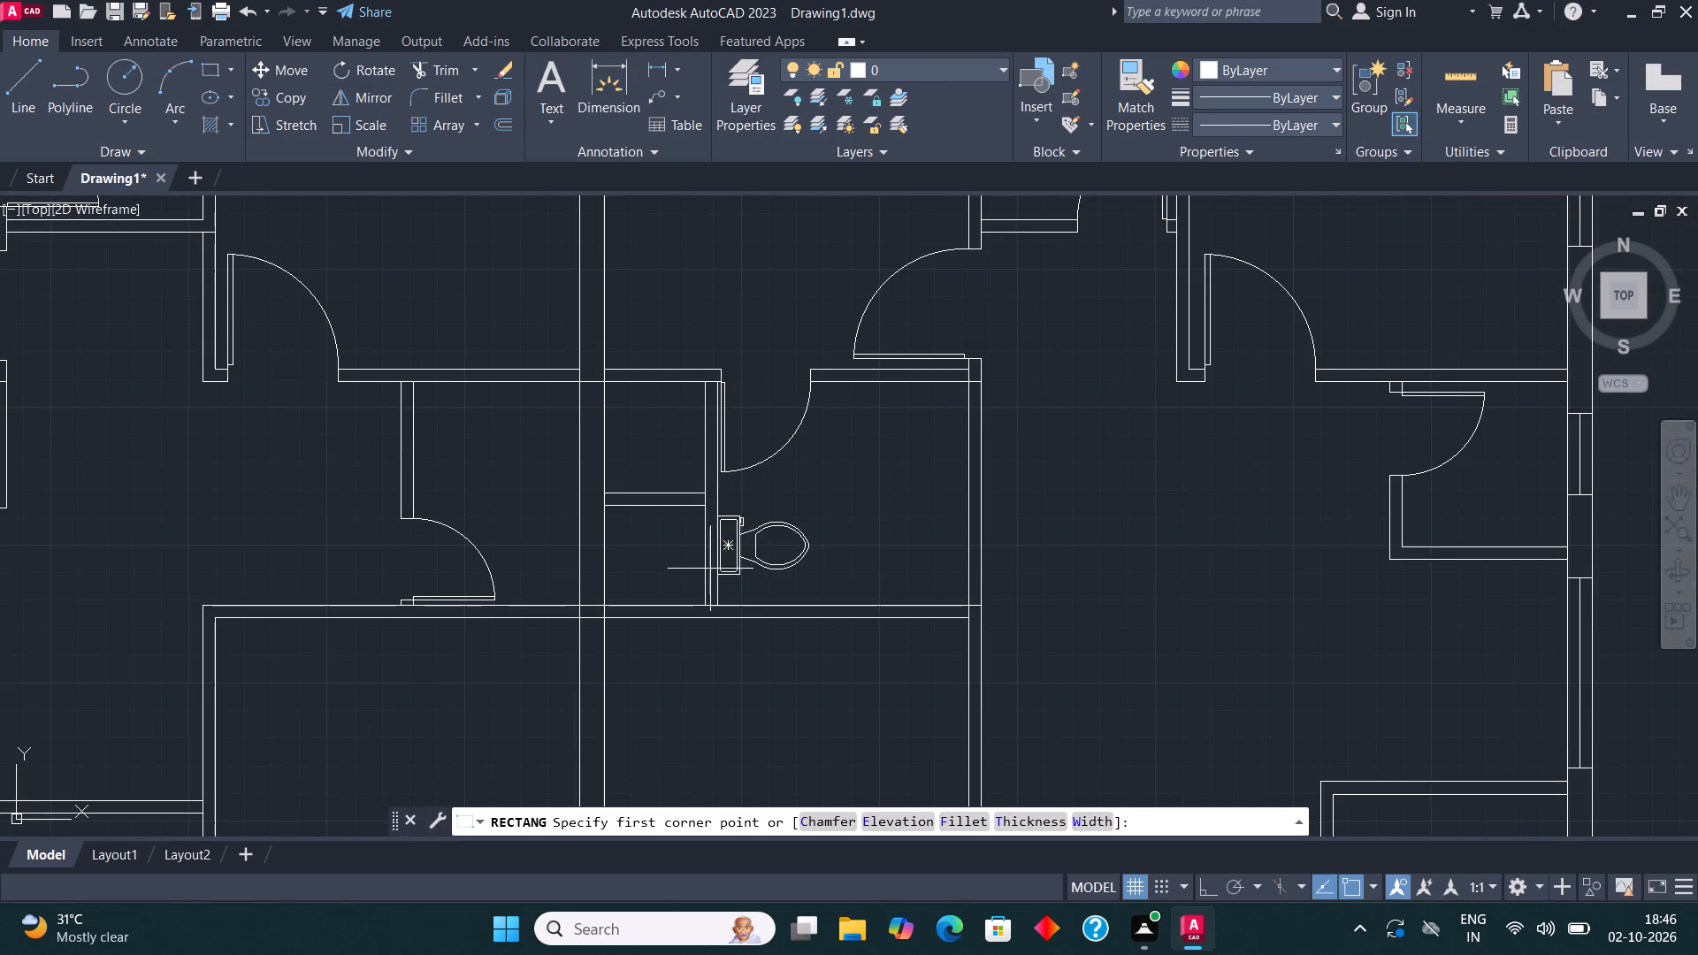
{"action": "scroll", "coordinate": [680, 599], "scroll_direction": "up", "scroll_amount": 3}
{"action": "left_click", "coordinate": [769, 514]}
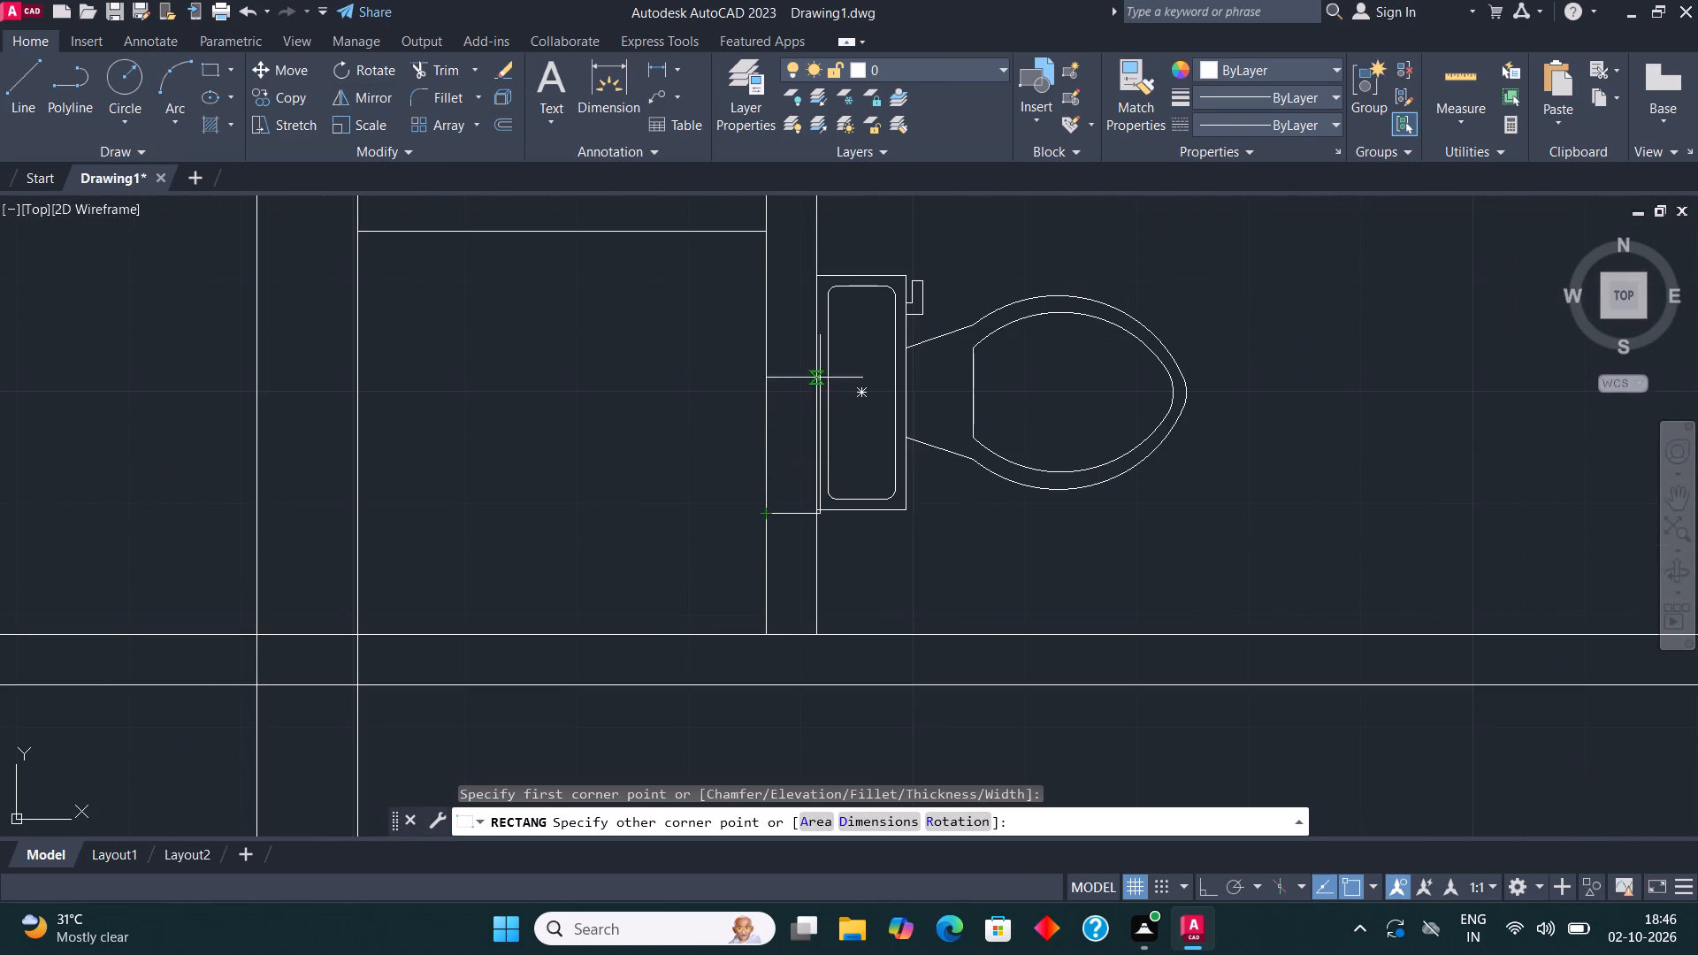
{"action": "left_click", "coordinate": [818, 277]}
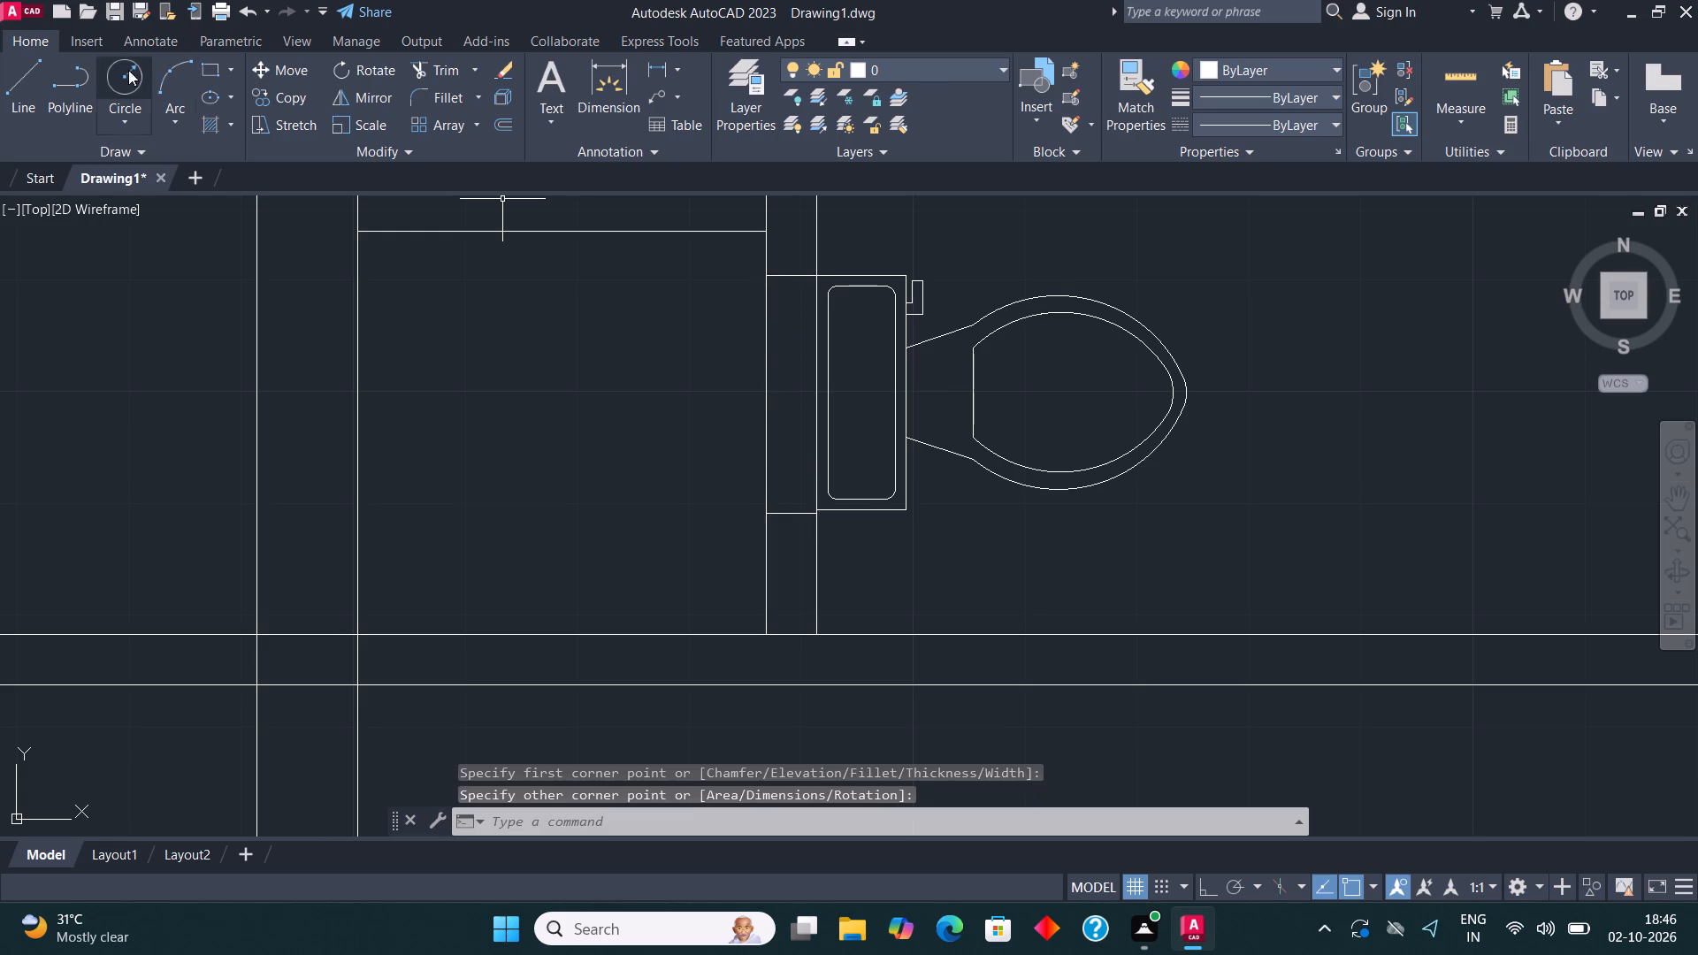
Draw a vertical centre line through the new window rectangle, from the middle of its bottom edge to its top edge.
{"action": "left_click", "coordinate": [48, 69]}
{"action": "left_click", "coordinate": [33, 69]}
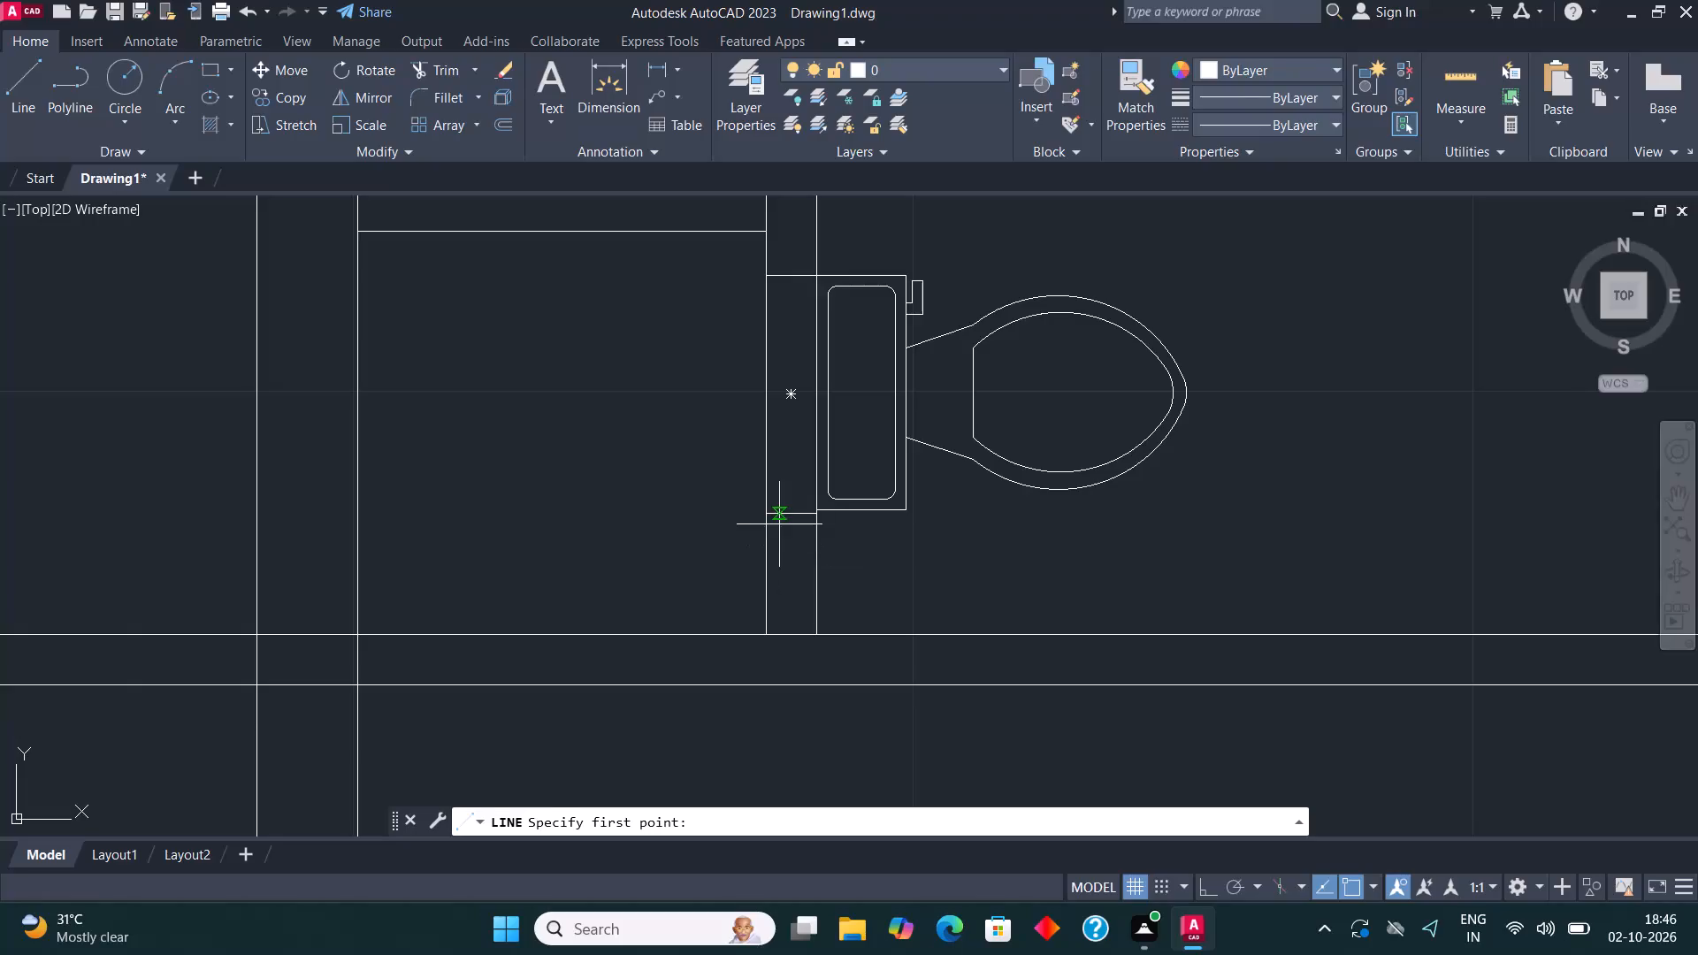
{"action": "left_click", "coordinate": [790, 516]}
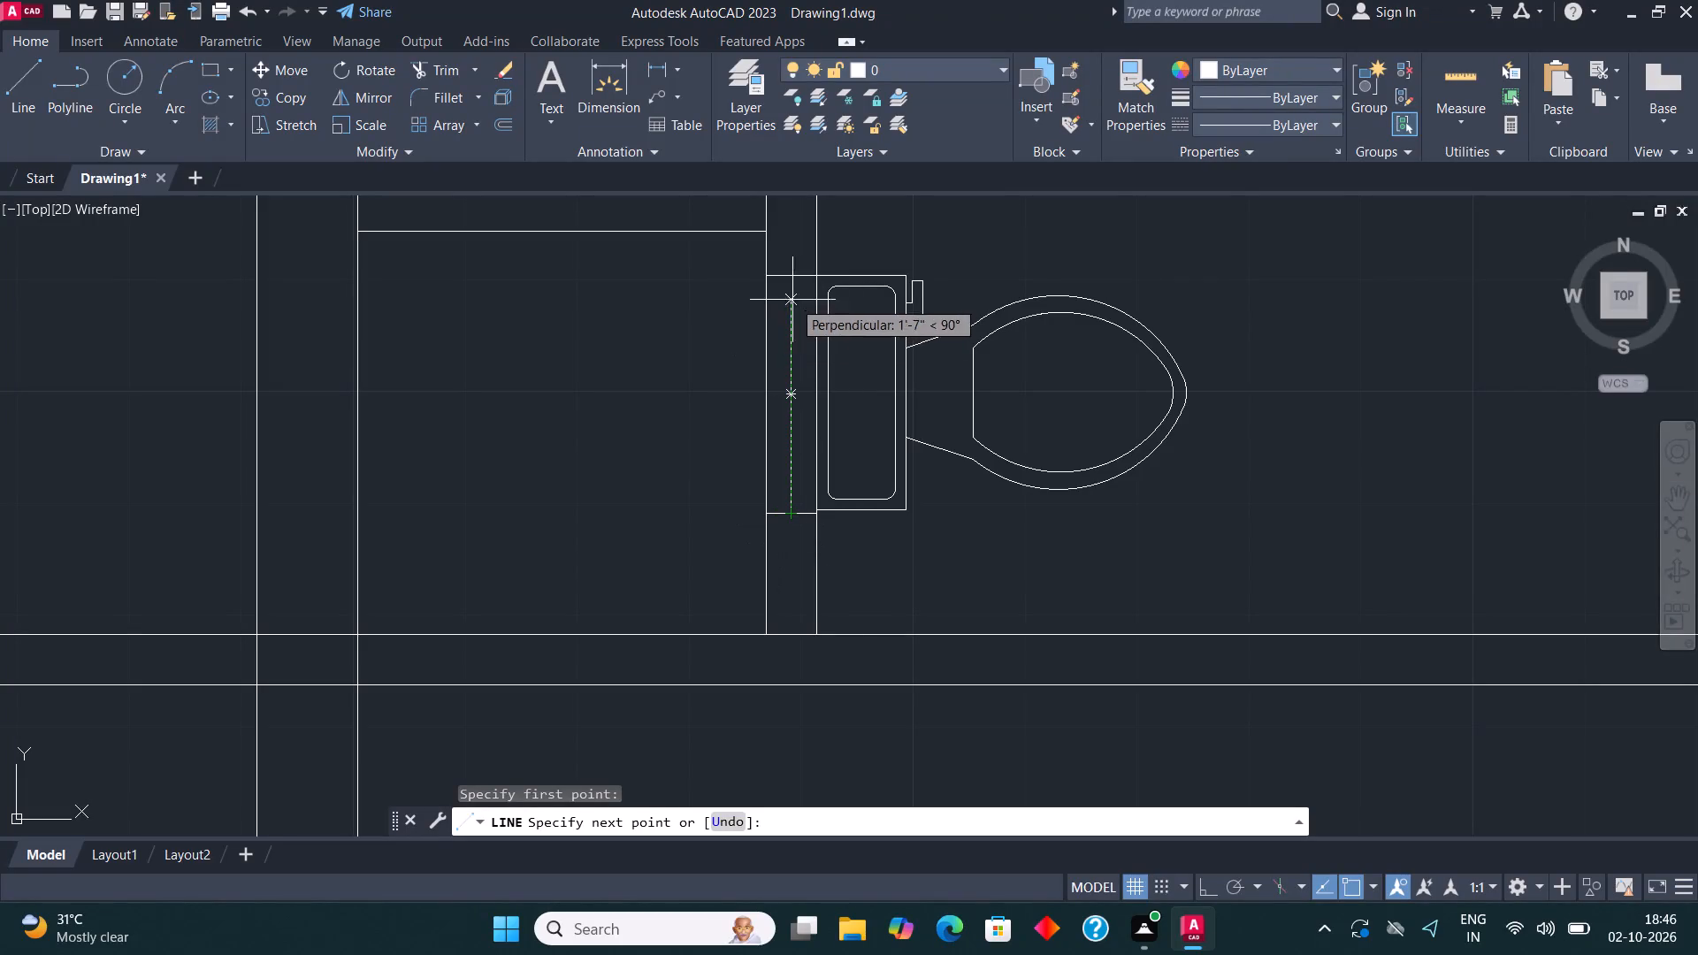
{"action": "left_click", "coordinate": [800, 278]}
{"action": "key", "text": "Escape"}
Examine the new window and how the central bathroom's door sits against the adjoining wall.
{"action": "middle_click_drag", "start_coordinate": [895, 382], "coordinate": [751, 500]}
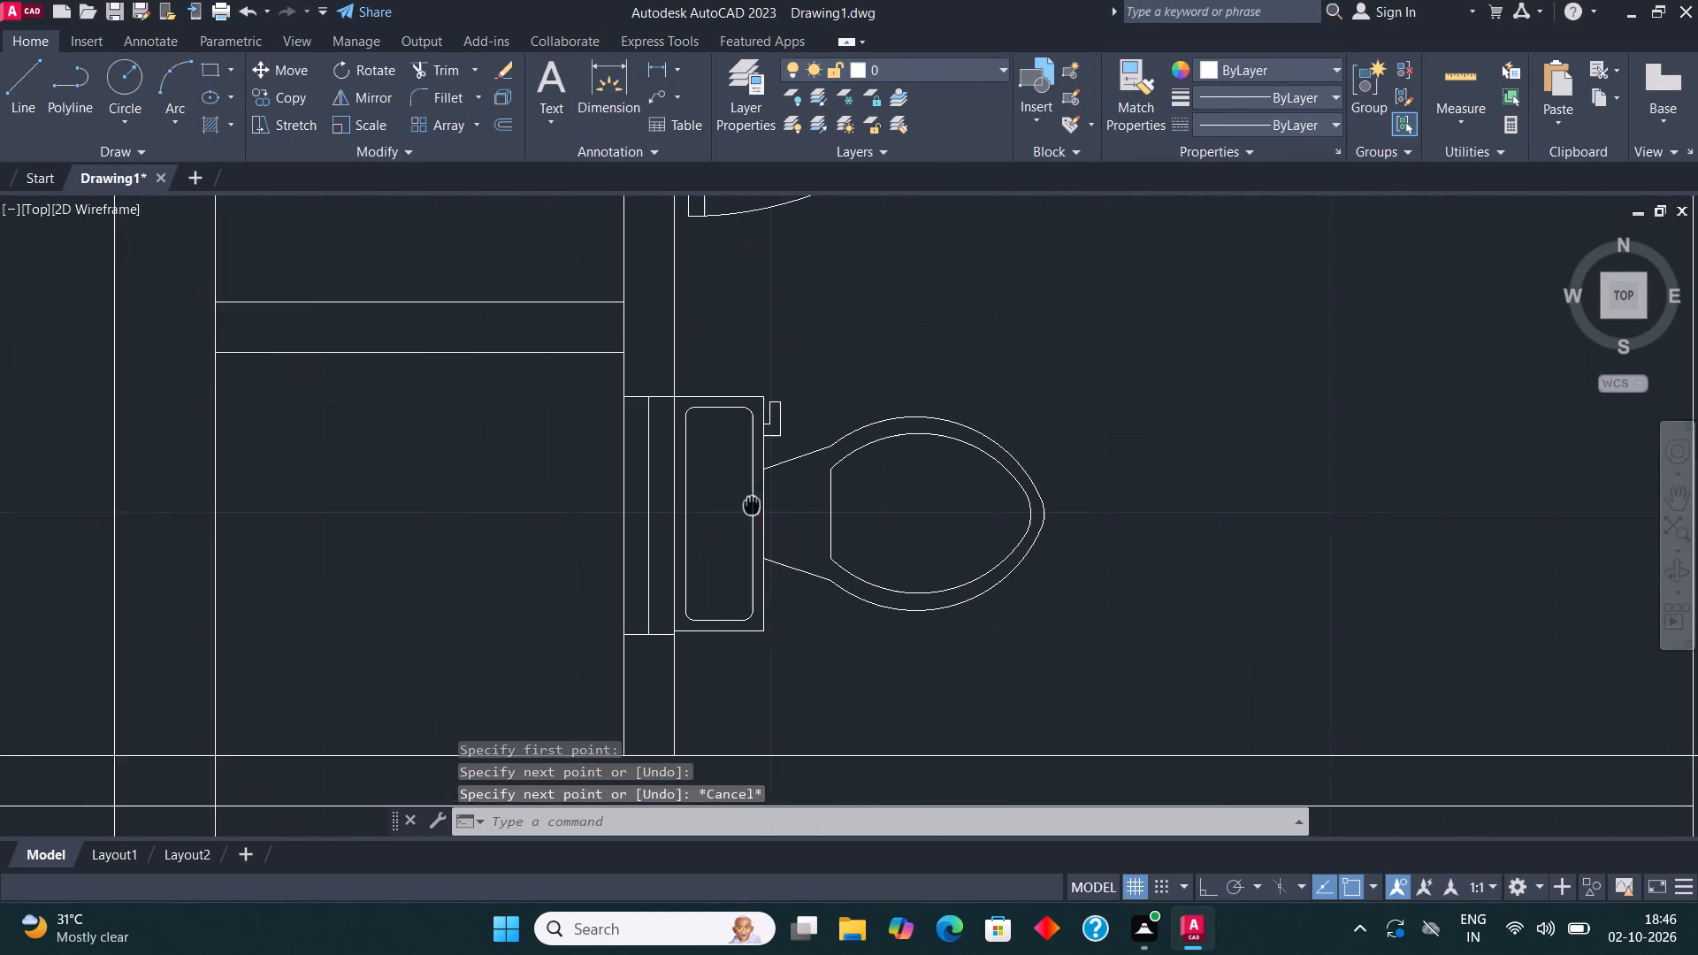
{"action": "middle_click_drag", "start_coordinate": [751, 500], "coordinate": [750, 500]}
{"action": "scroll", "coordinate": [677, 486], "scroll_direction": "down", "scroll_amount": 2}
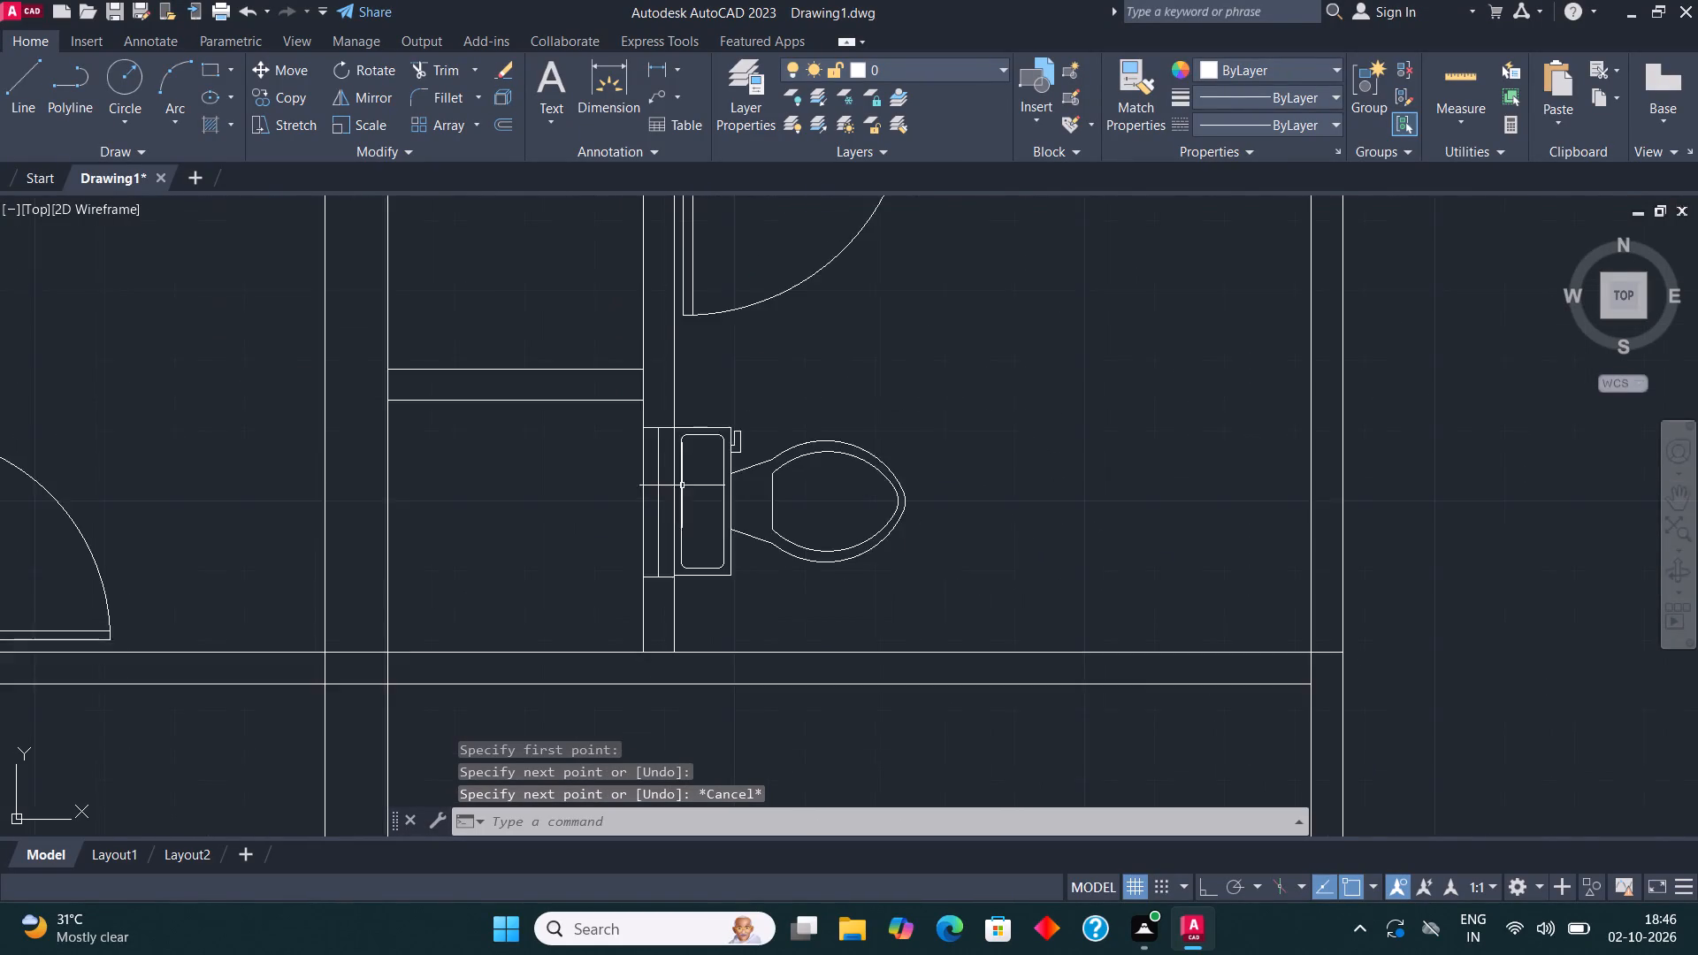
{"action": "middle_click_drag", "start_coordinate": [805, 539], "coordinate": [905, 605]}
{"action": "scroll", "coordinate": [888, 539], "scroll_direction": "down", "scroll_amount": 2}
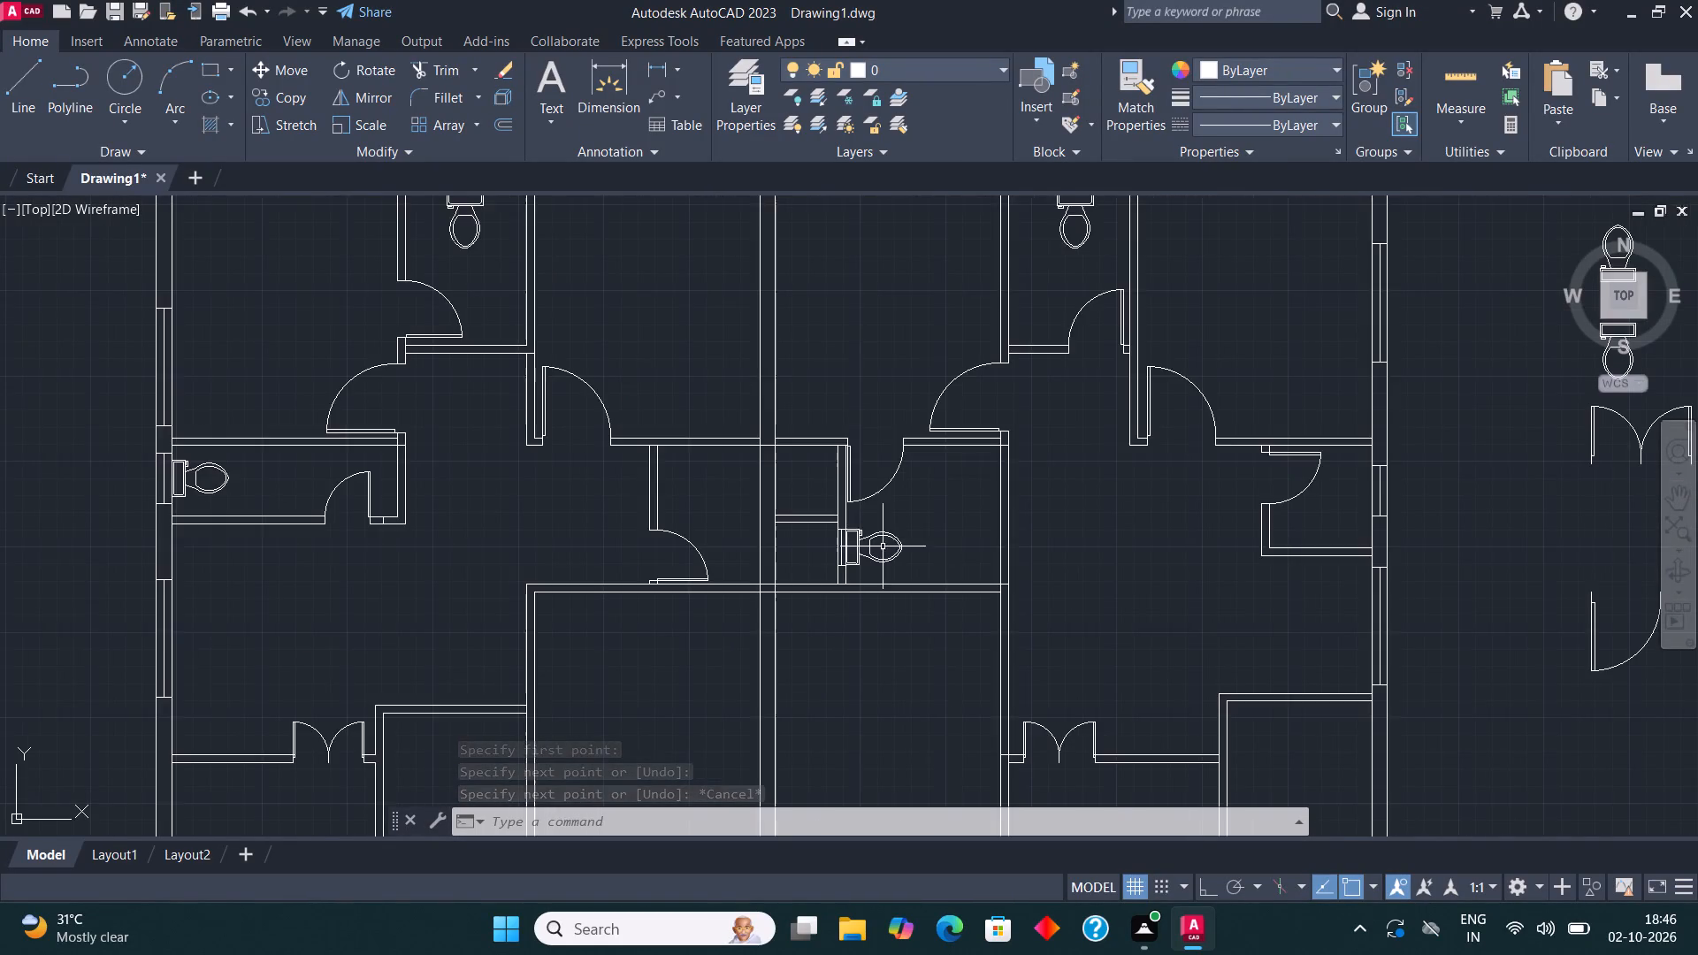
{"action": "middle_click_drag", "start_coordinate": [891, 546], "coordinate": [926, 475]}
{"action": "scroll", "coordinate": [900, 397], "scroll_direction": "up", "scroll_amount": 3}
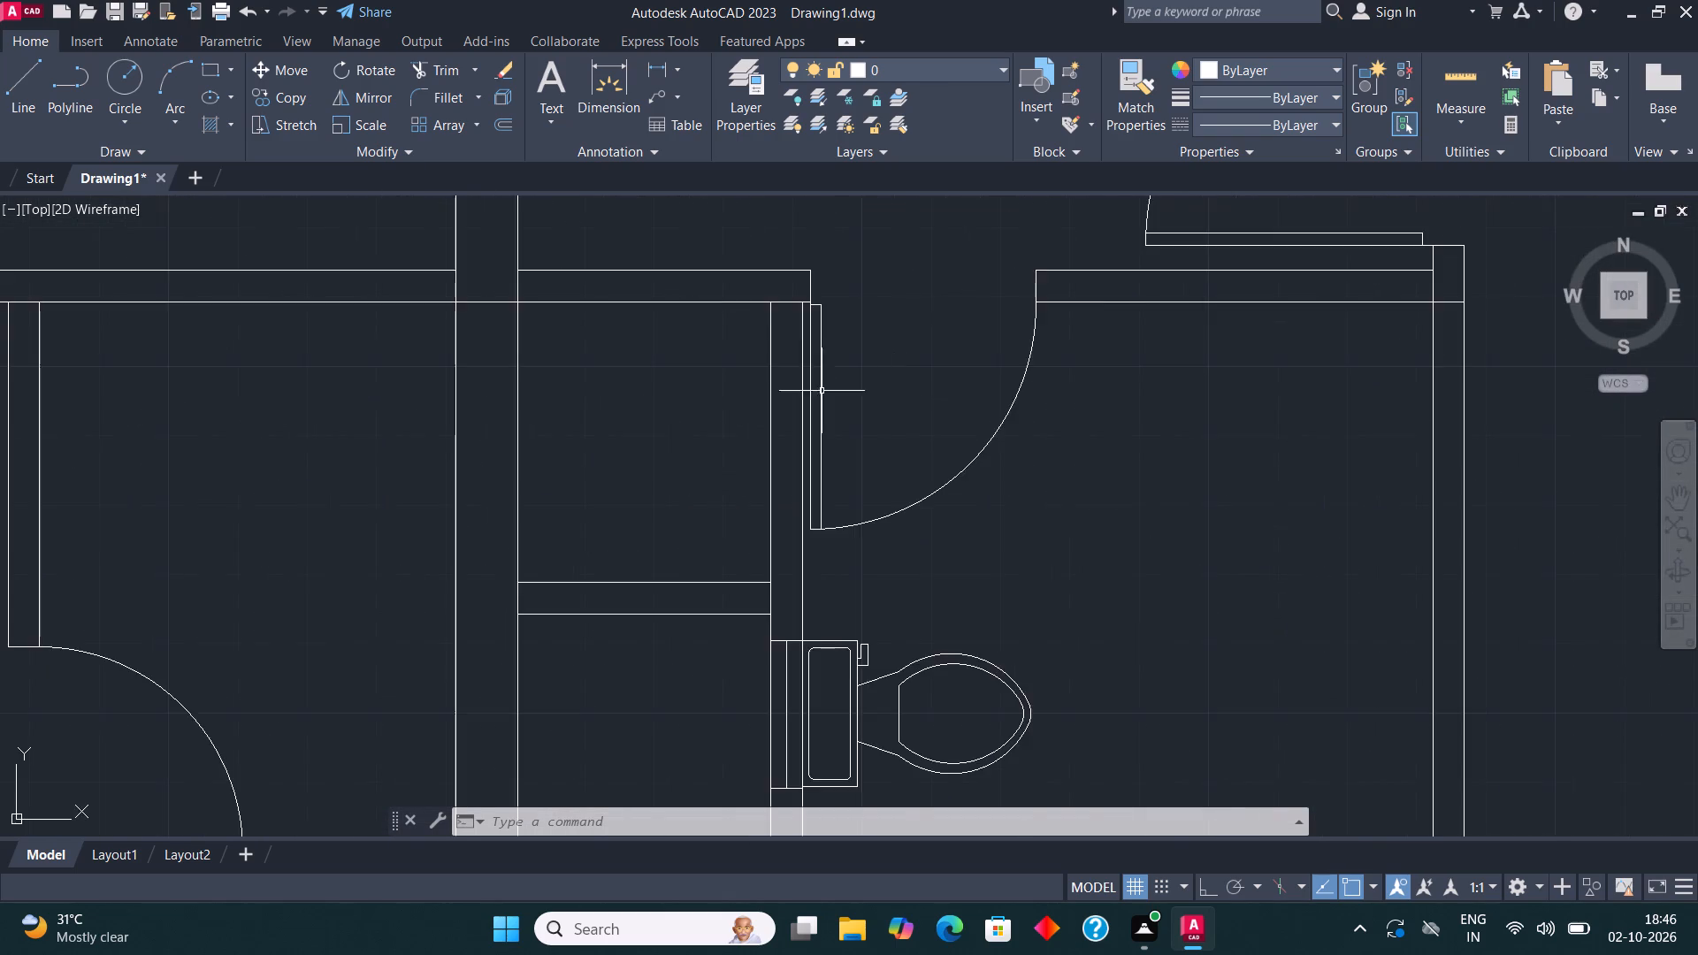
{"action": "scroll", "coordinate": [784, 385], "scroll_direction": "up", "scroll_amount": 1}
{"action": "middle_click_drag", "start_coordinate": [783, 385], "coordinate": [738, 434]}
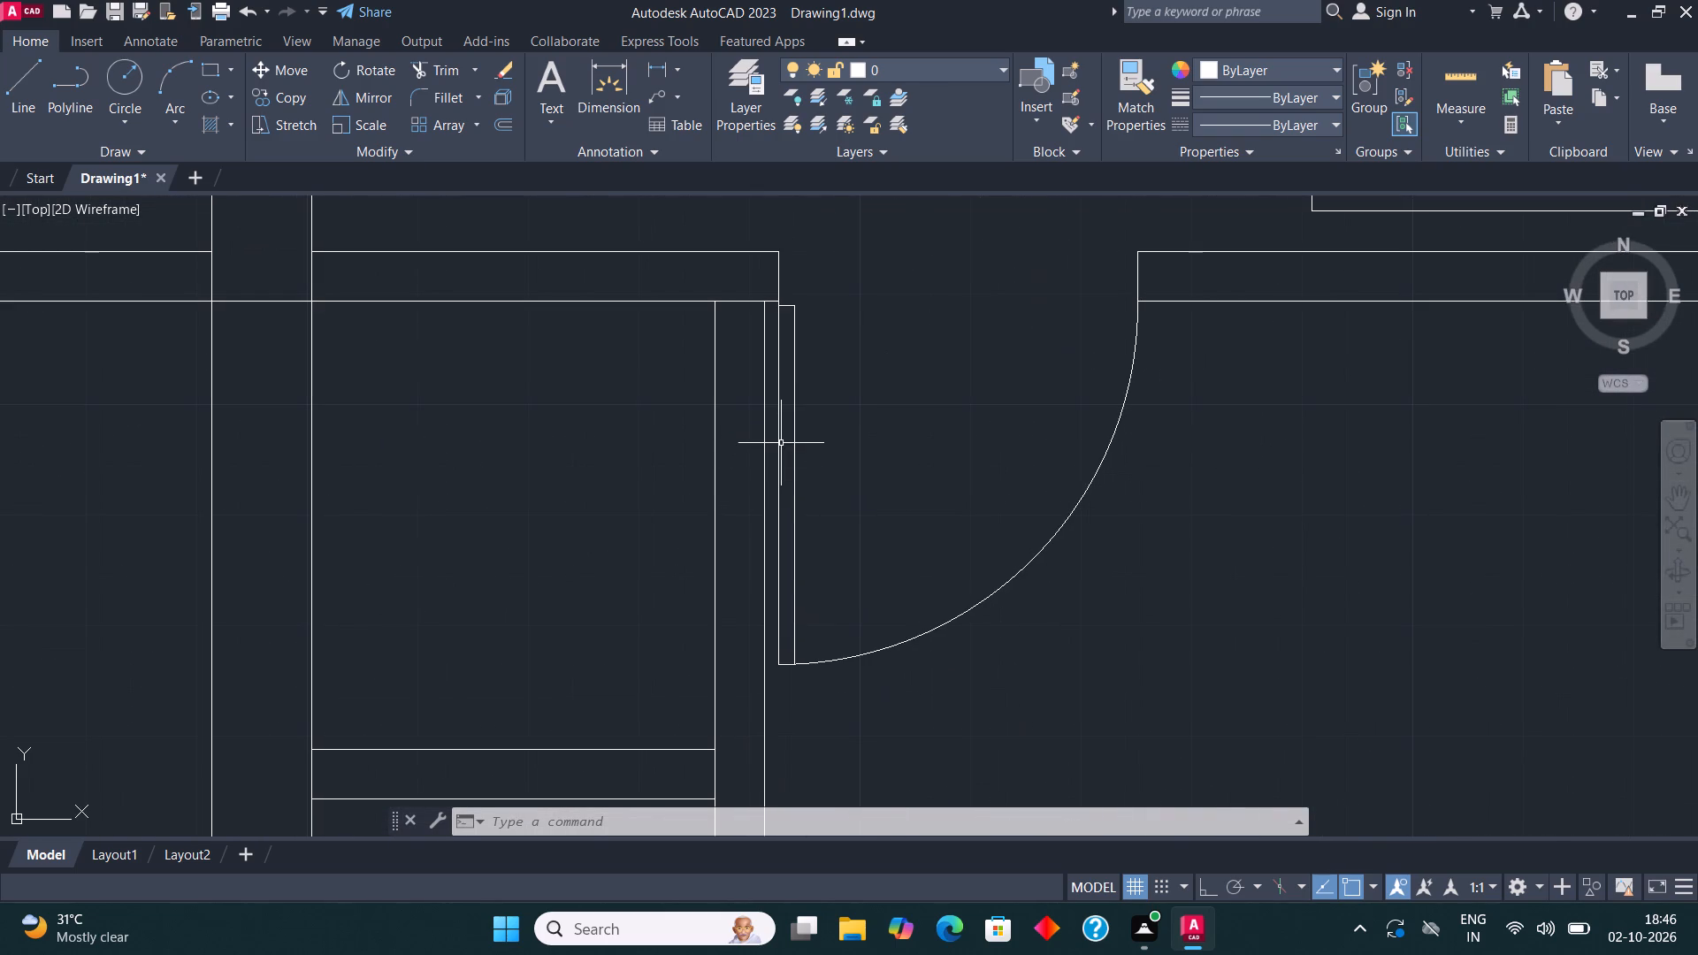
{"action": "left_click", "coordinate": [783, 443]}
{"action": "left_click", "coordinate": [778, 417]}
{"action": "key", "text": "Escape"}
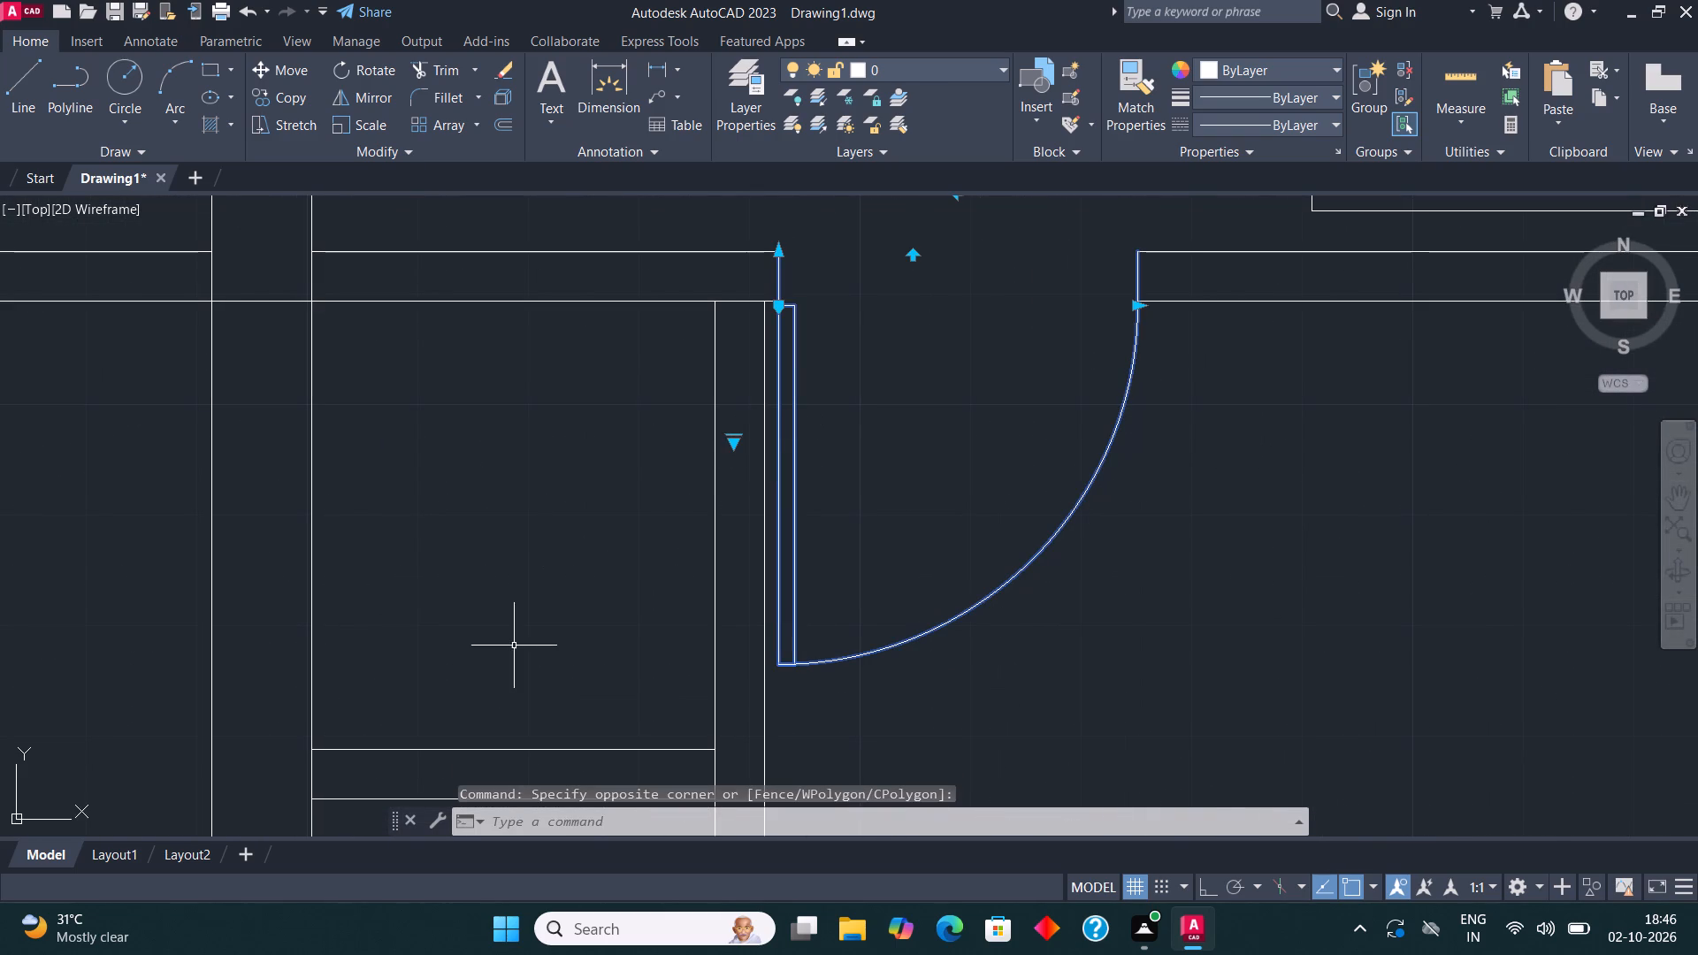
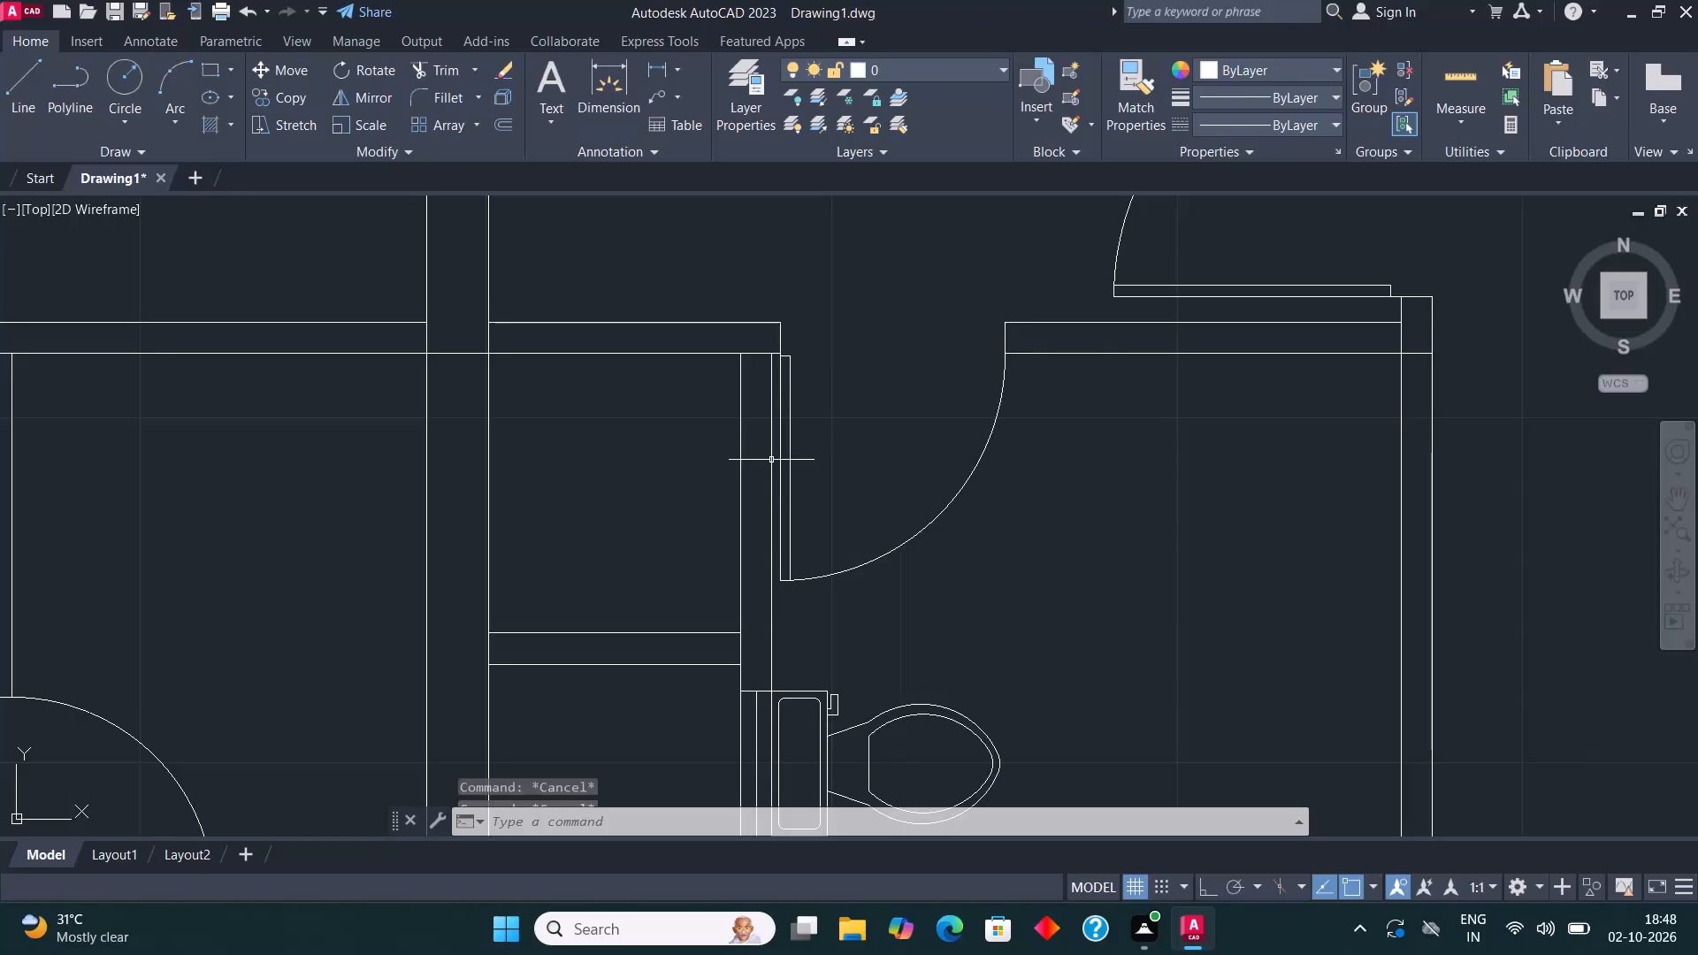
Draw a short line across the bottom outer wall, extending the outer left wall's inner face, in the left-hand double-door room.
{"action": "scroll", "coordinate": [905, 477], "scroll_direction": "down", "scroll_amount": 4}
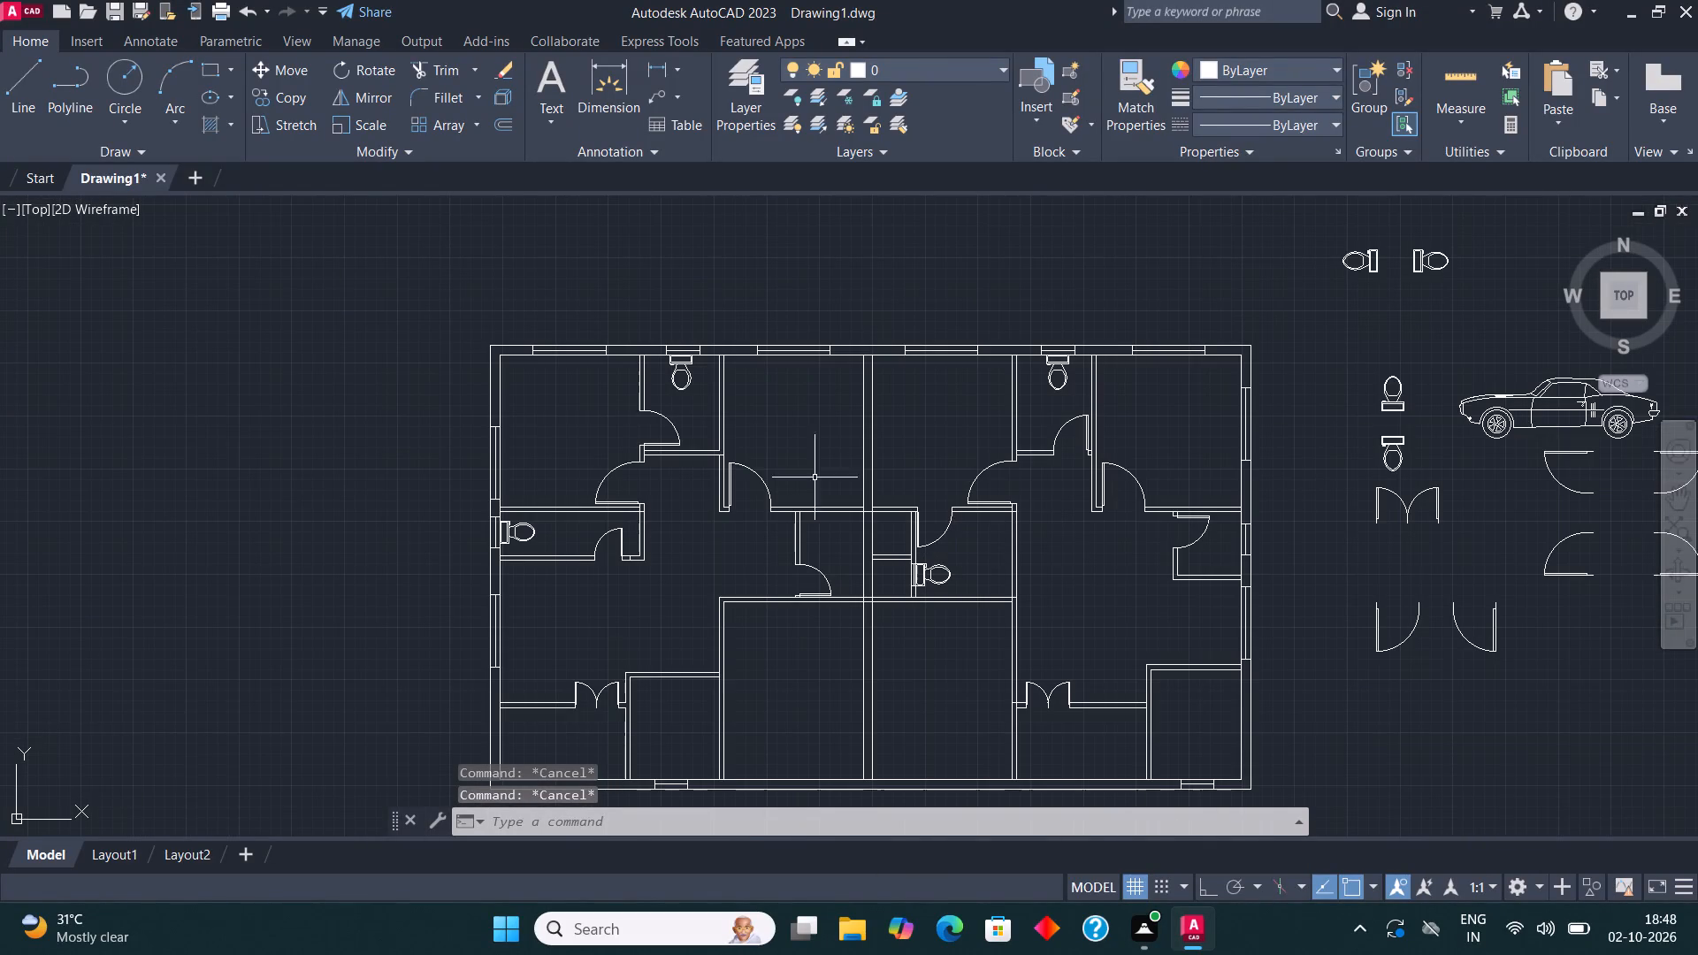
{"action": "middle_click_drag", "start_coordinate": [654, 480], "coordinate": [639, 466]}
{"action": "middle_click_drag", "start_coordinate": [699, 496], "coordinate": [822, 574]}
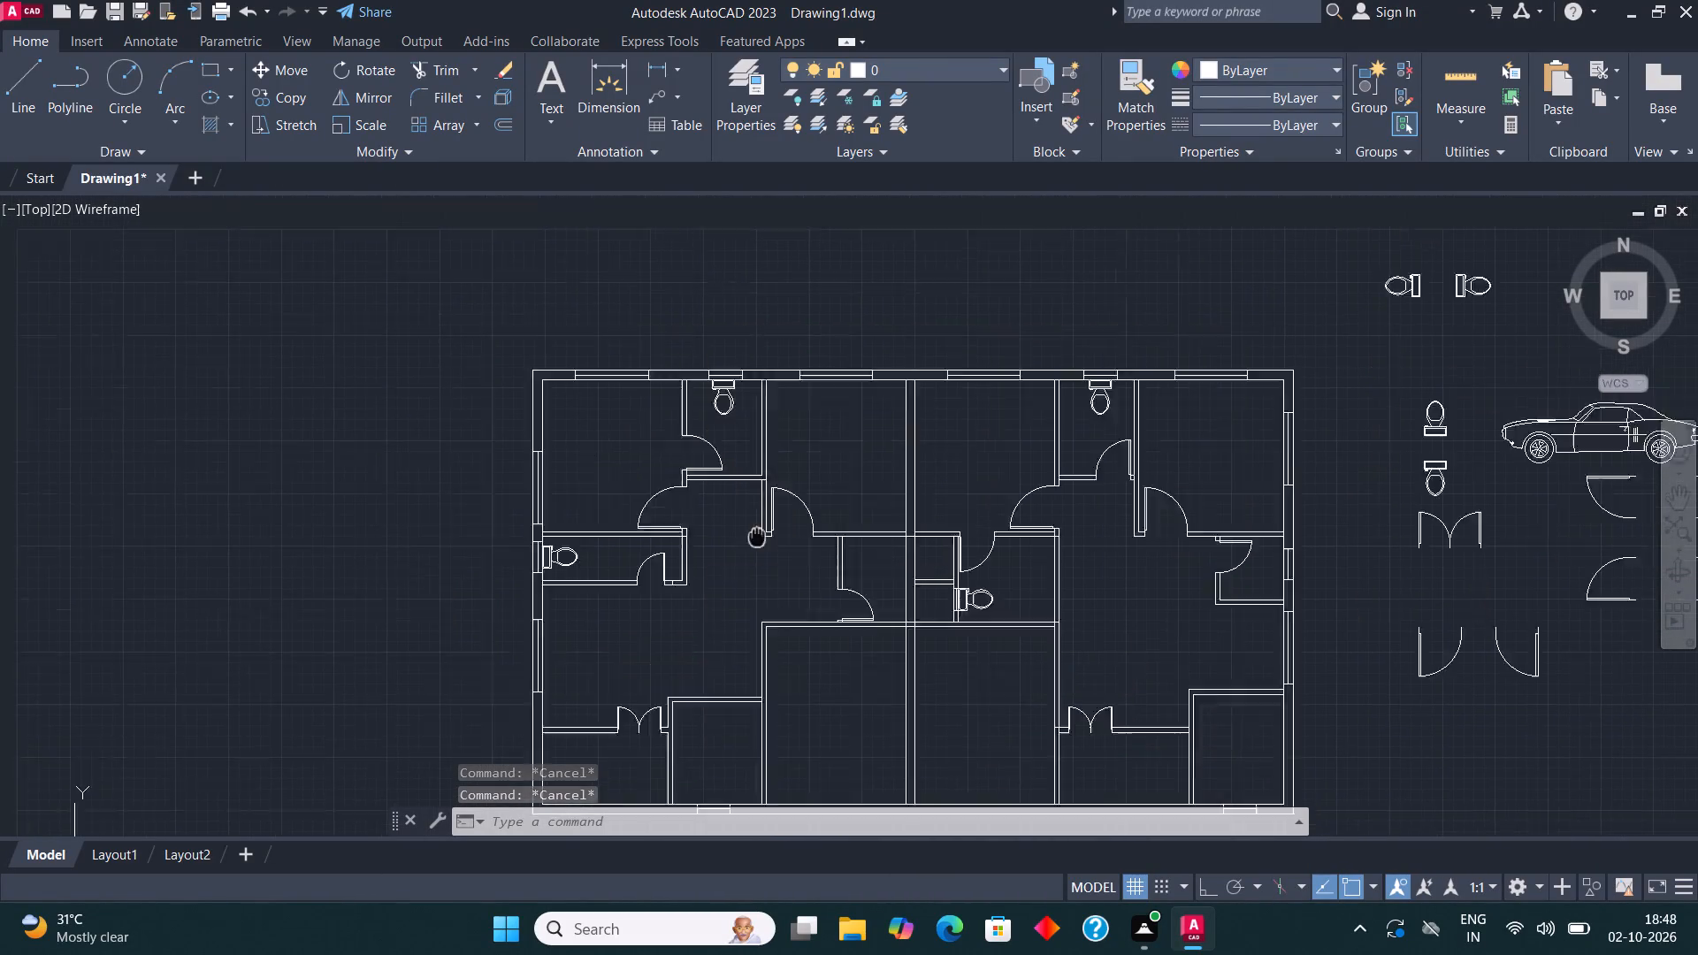
{"action": "middle_click_drag", "start_coordinate": [822, 574], "coordinate": [971, 339]}
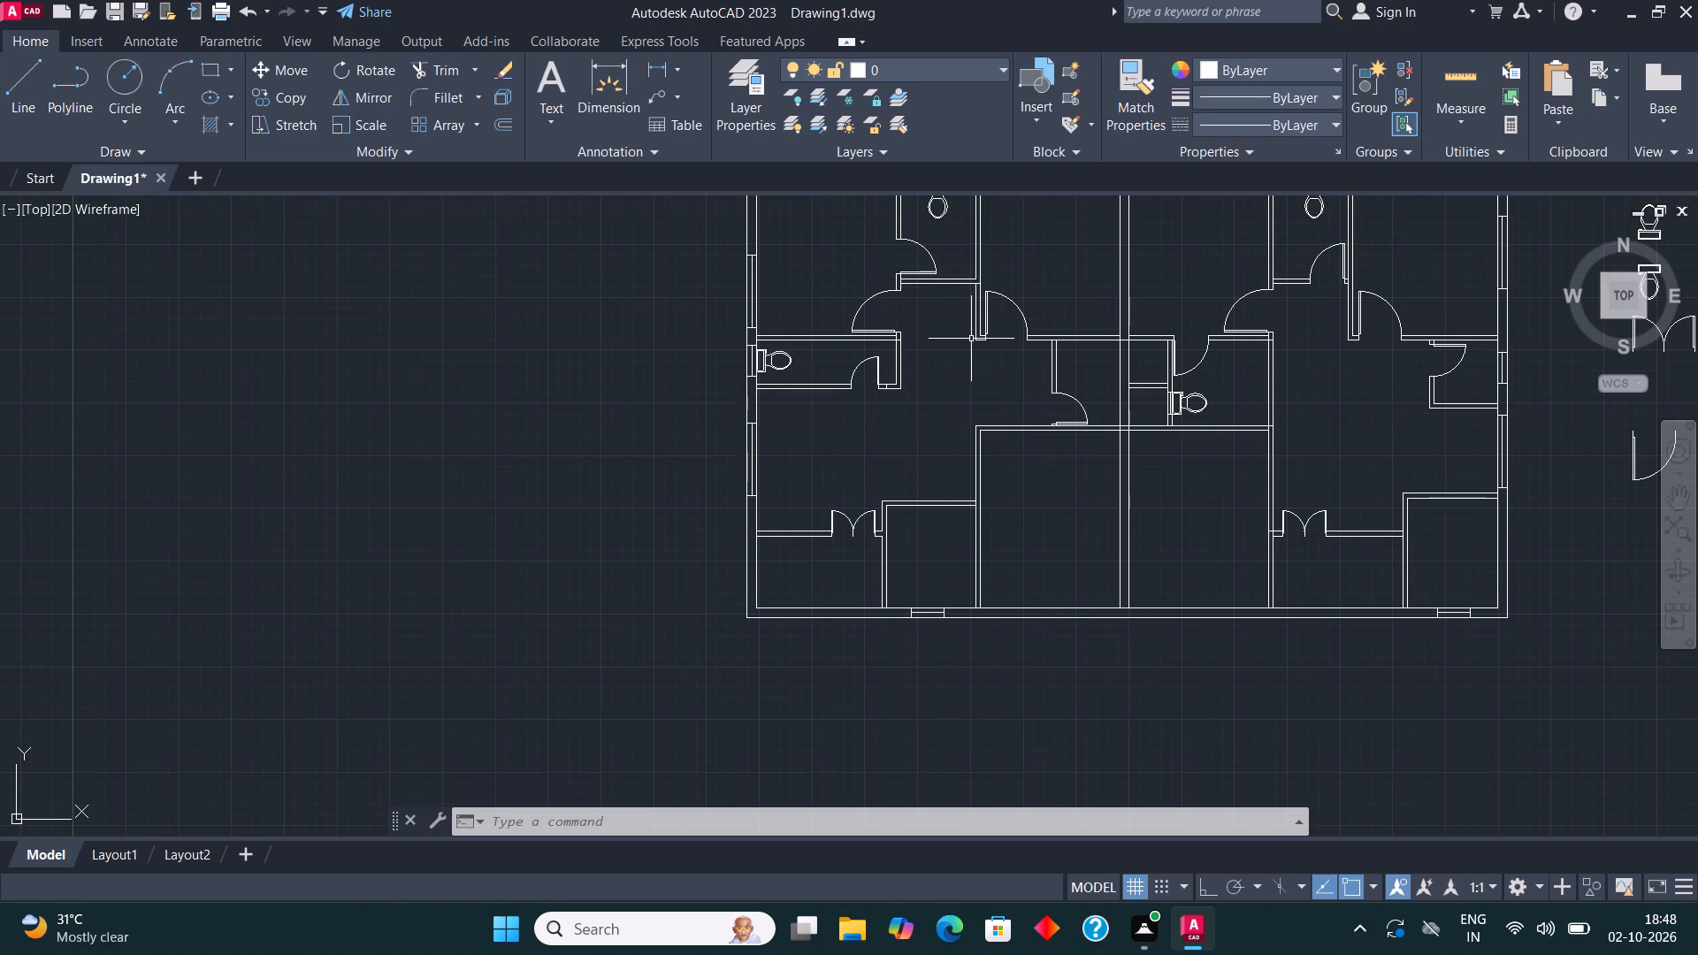
{"action": "middle_click_drag", "start_coordinate": [990, 529], "coordinate": [960, 531]}
{"action": "scroll", "coordinate": [767, 607], "scroll_direction": "up", "scroll_amount": 3}
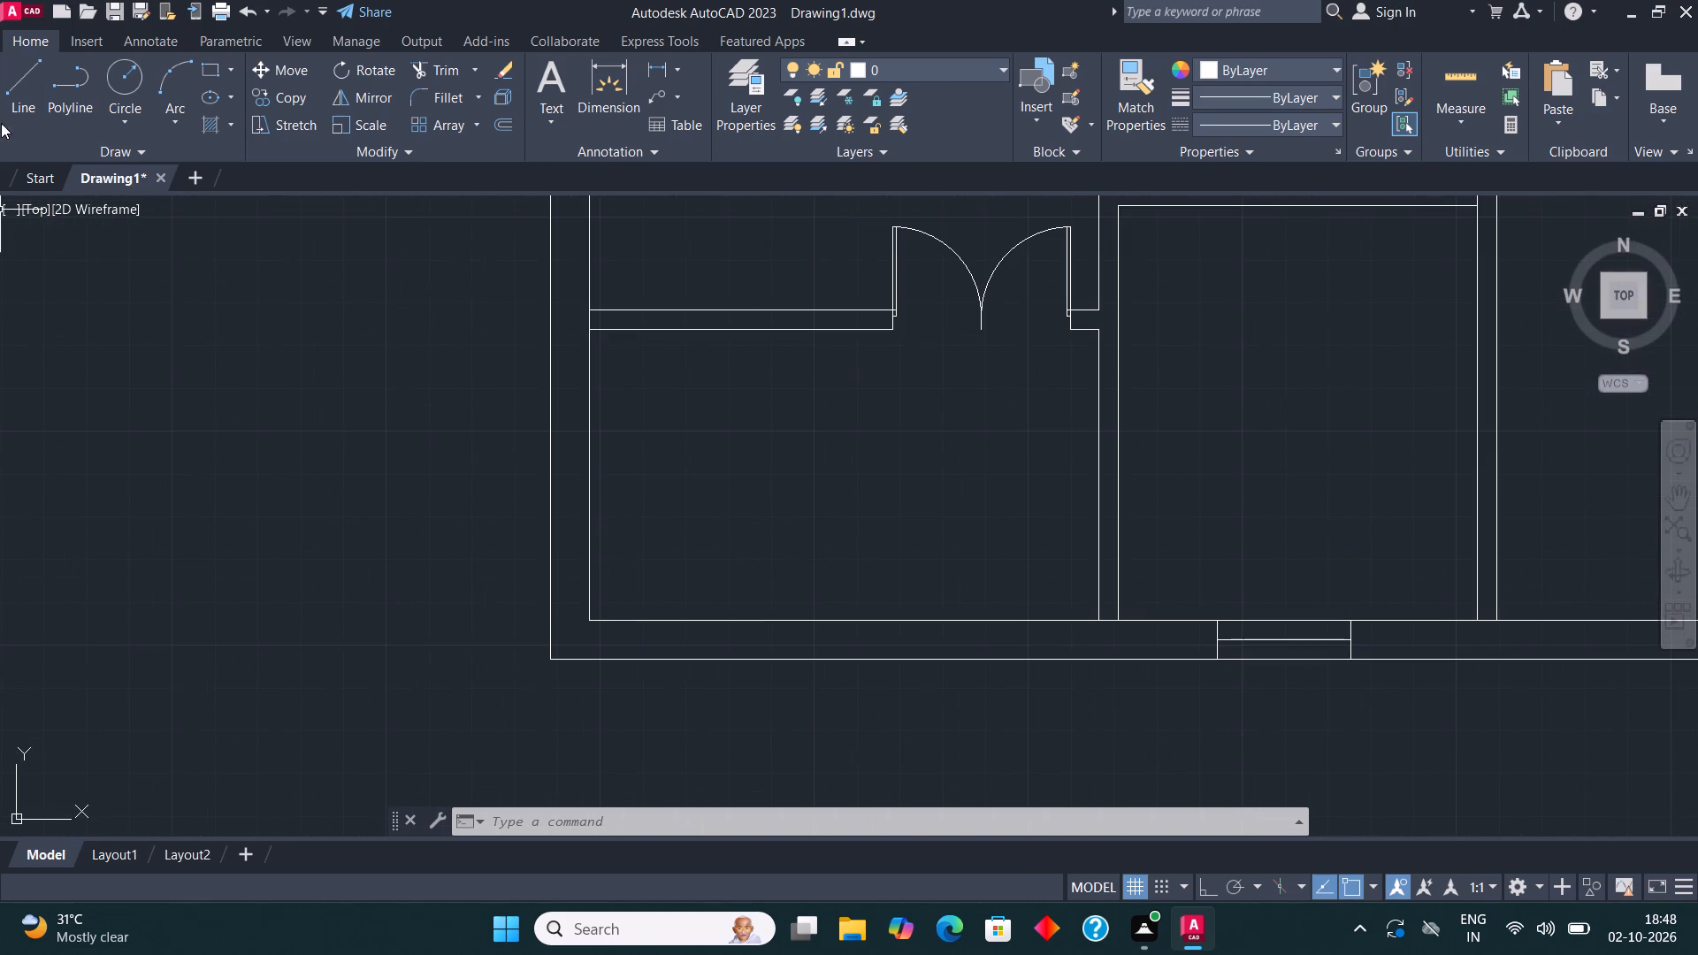
{"action": "left_click", "coordinate": [17, 86]}
{"action": "left_click", "coordinate": [591, 615]}
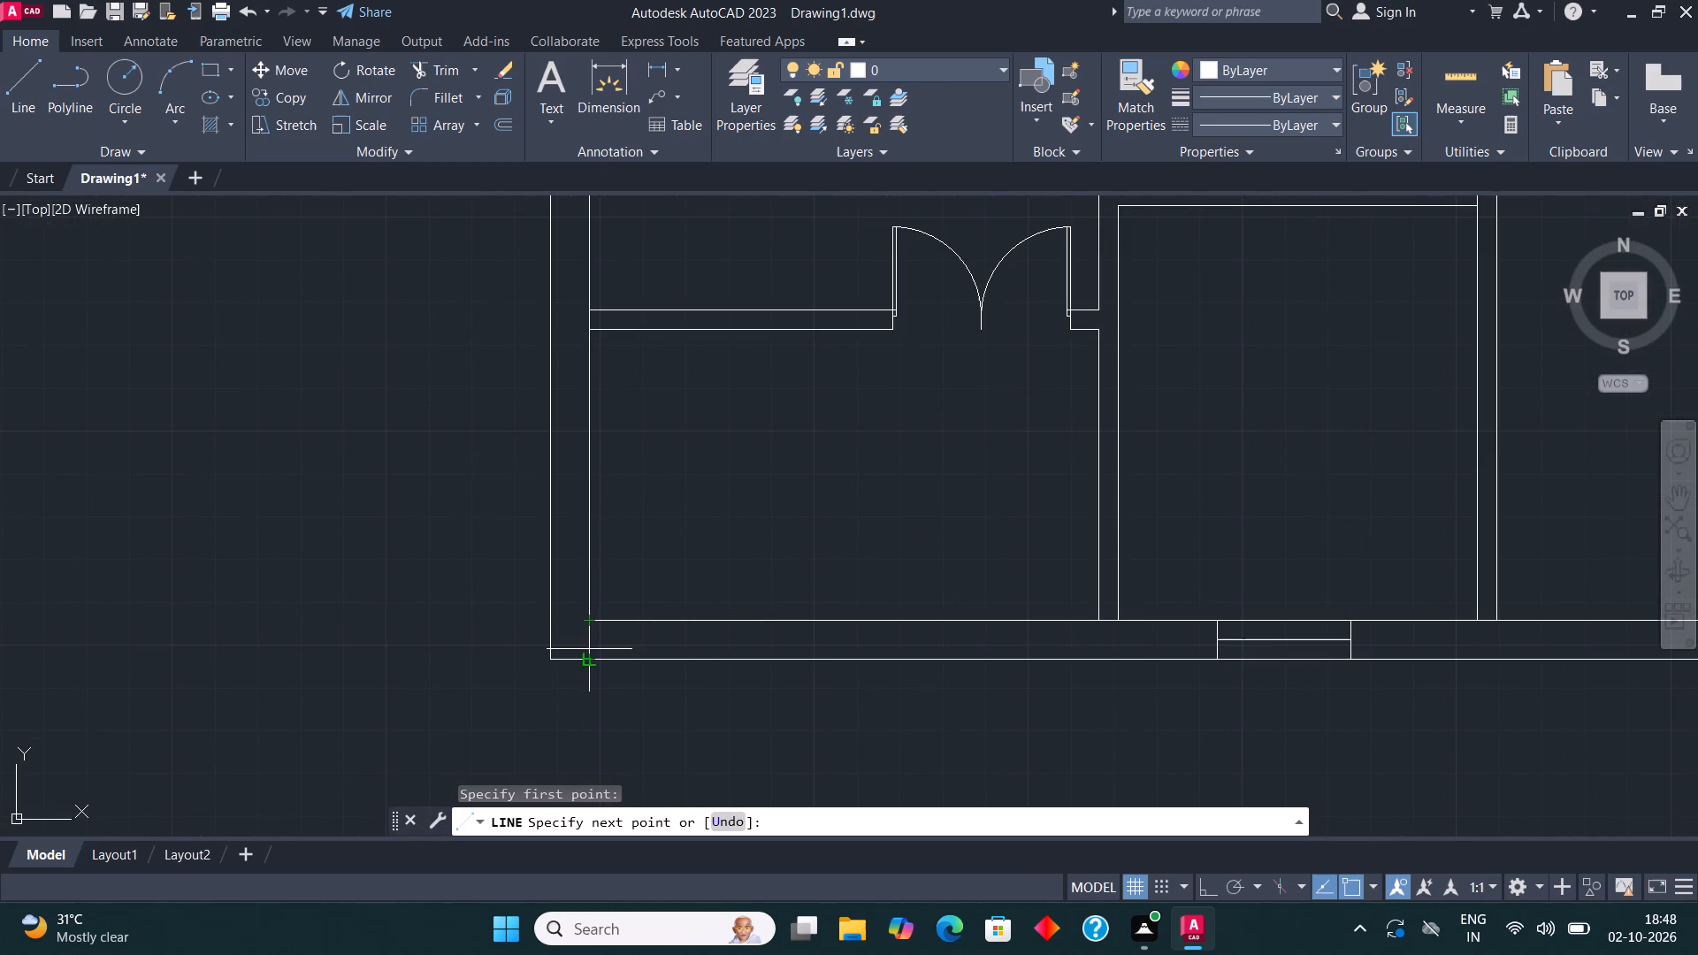
{"action": "left_click", "coordinate": [589, 650]}
{"action": "key", "text": "Escape"}
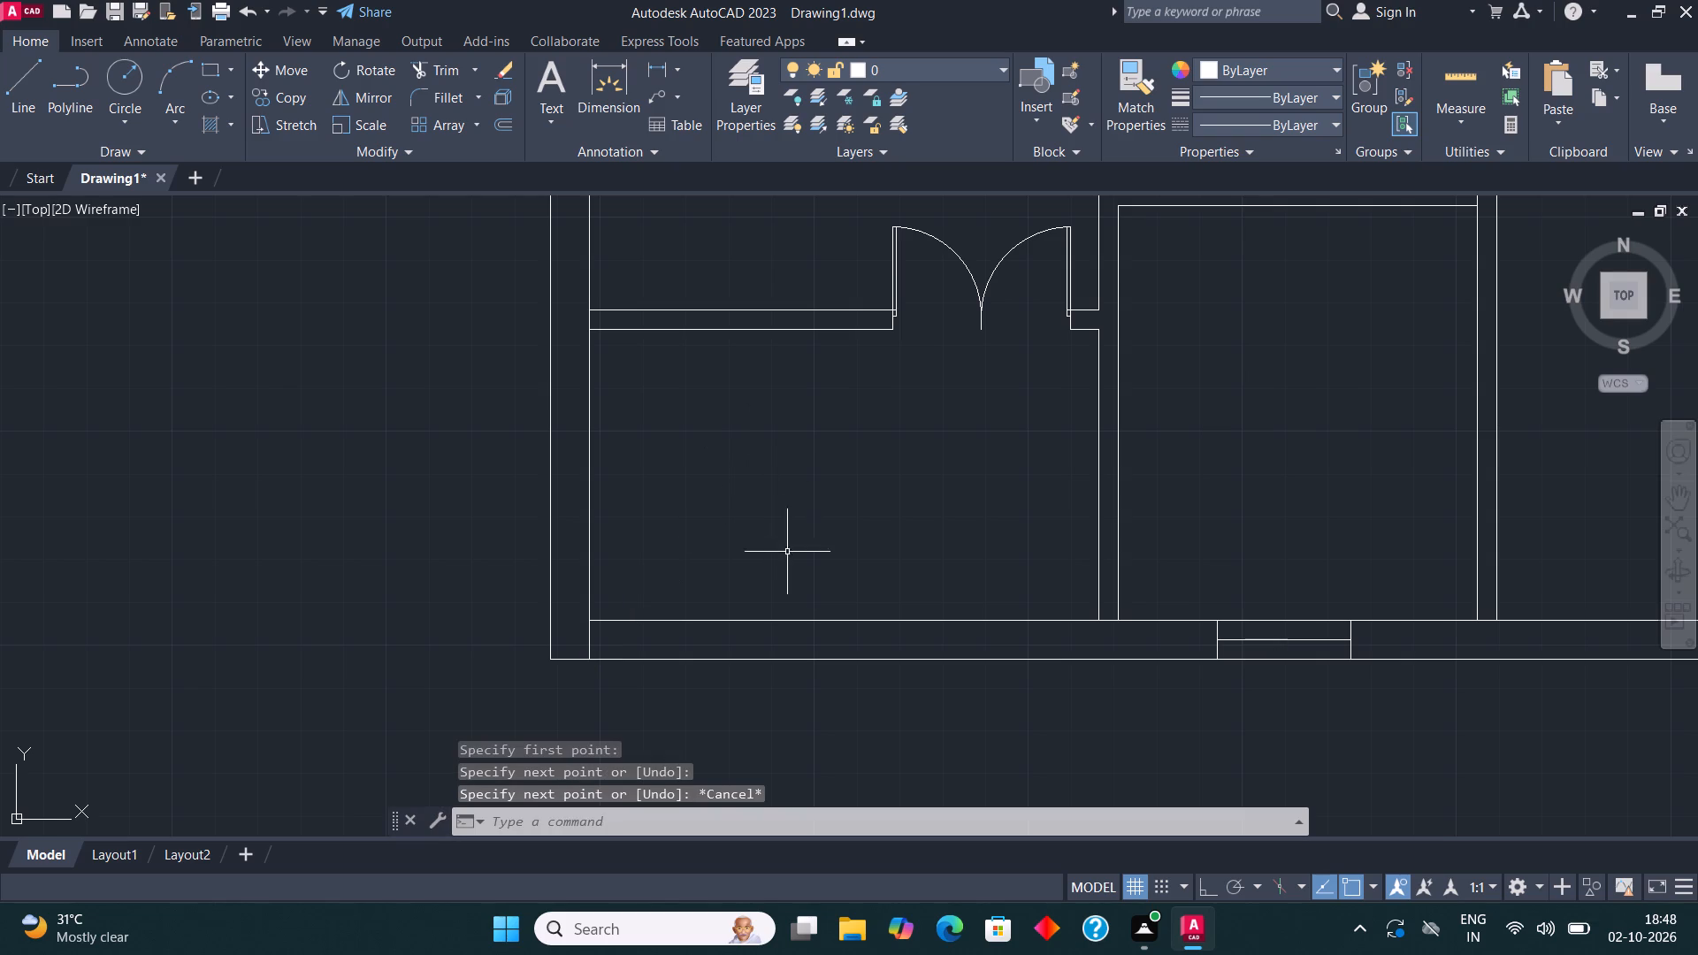
Draw a matching short line across the bottom outer wall at the same room's right end, continuing the partition's near face.
{"action": "middle_click_drag", "start_coordinate": [857, 599], "coordinate": [828, 592]}
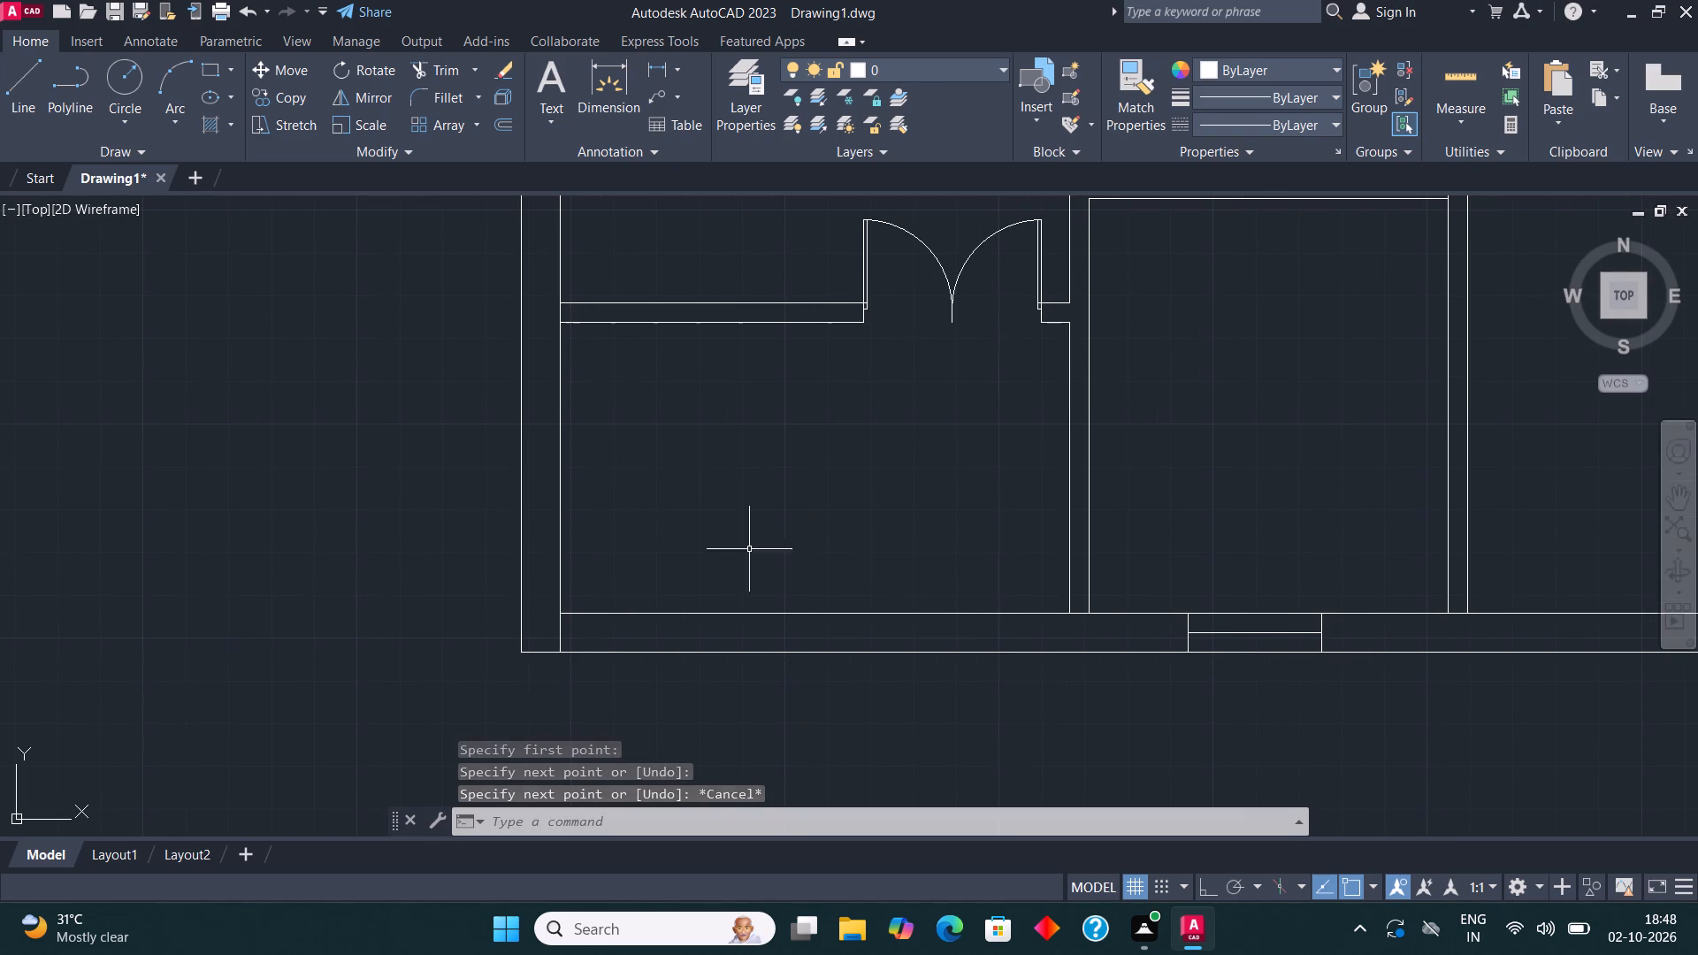
{"action": "left_click", "coordinate": [33, 97]}
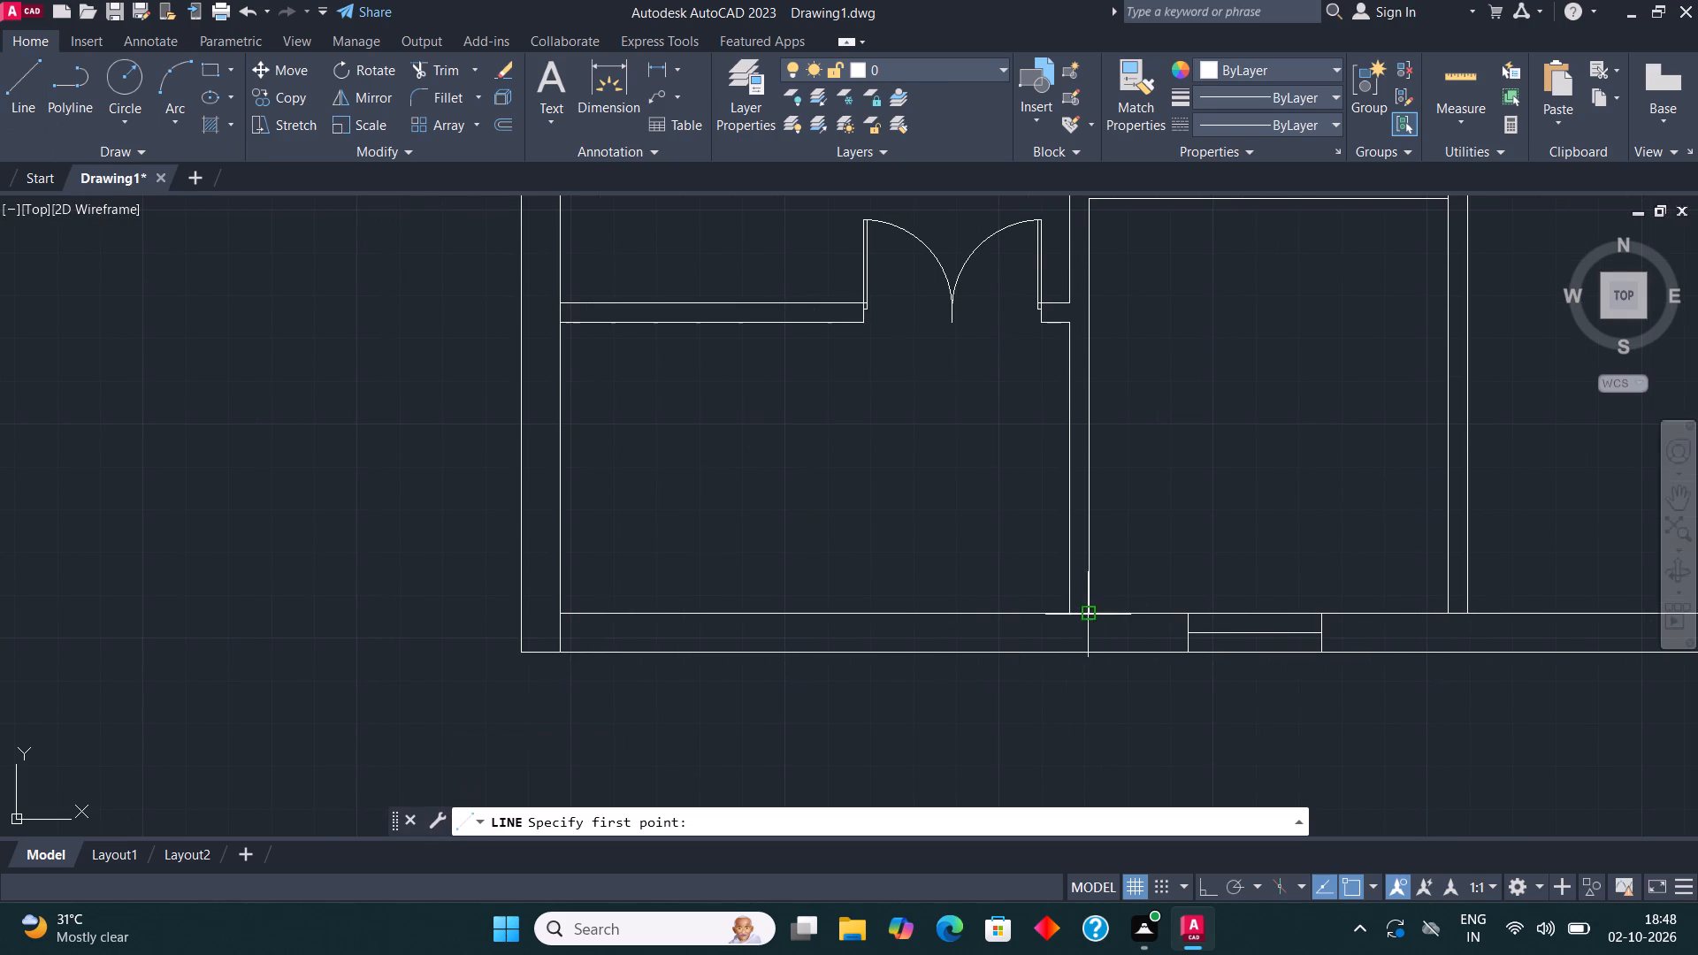
{"action": "left_click", "coordinate": [1075, 614]}
{"action": "left_click", "coordinate": [1072, 653]}
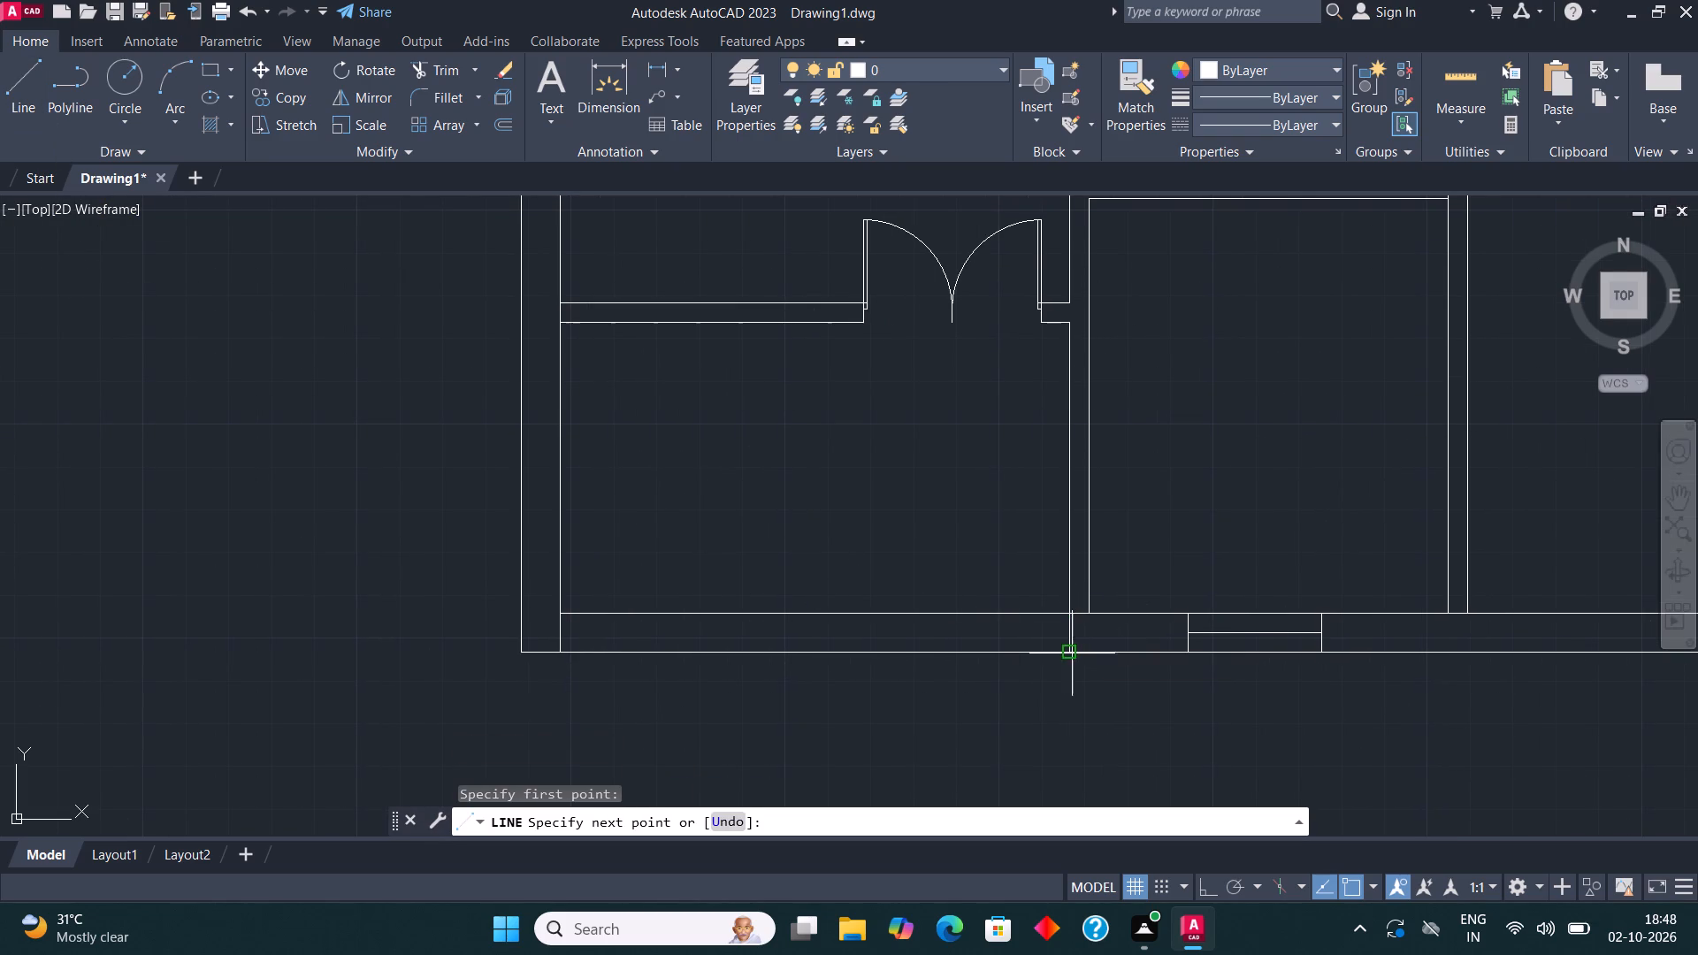
{"action": "key", "text": "Escape"}
{"action": "left_click", "coordinate": [884, 612]}
{"action": "key", "text": "Escape"}
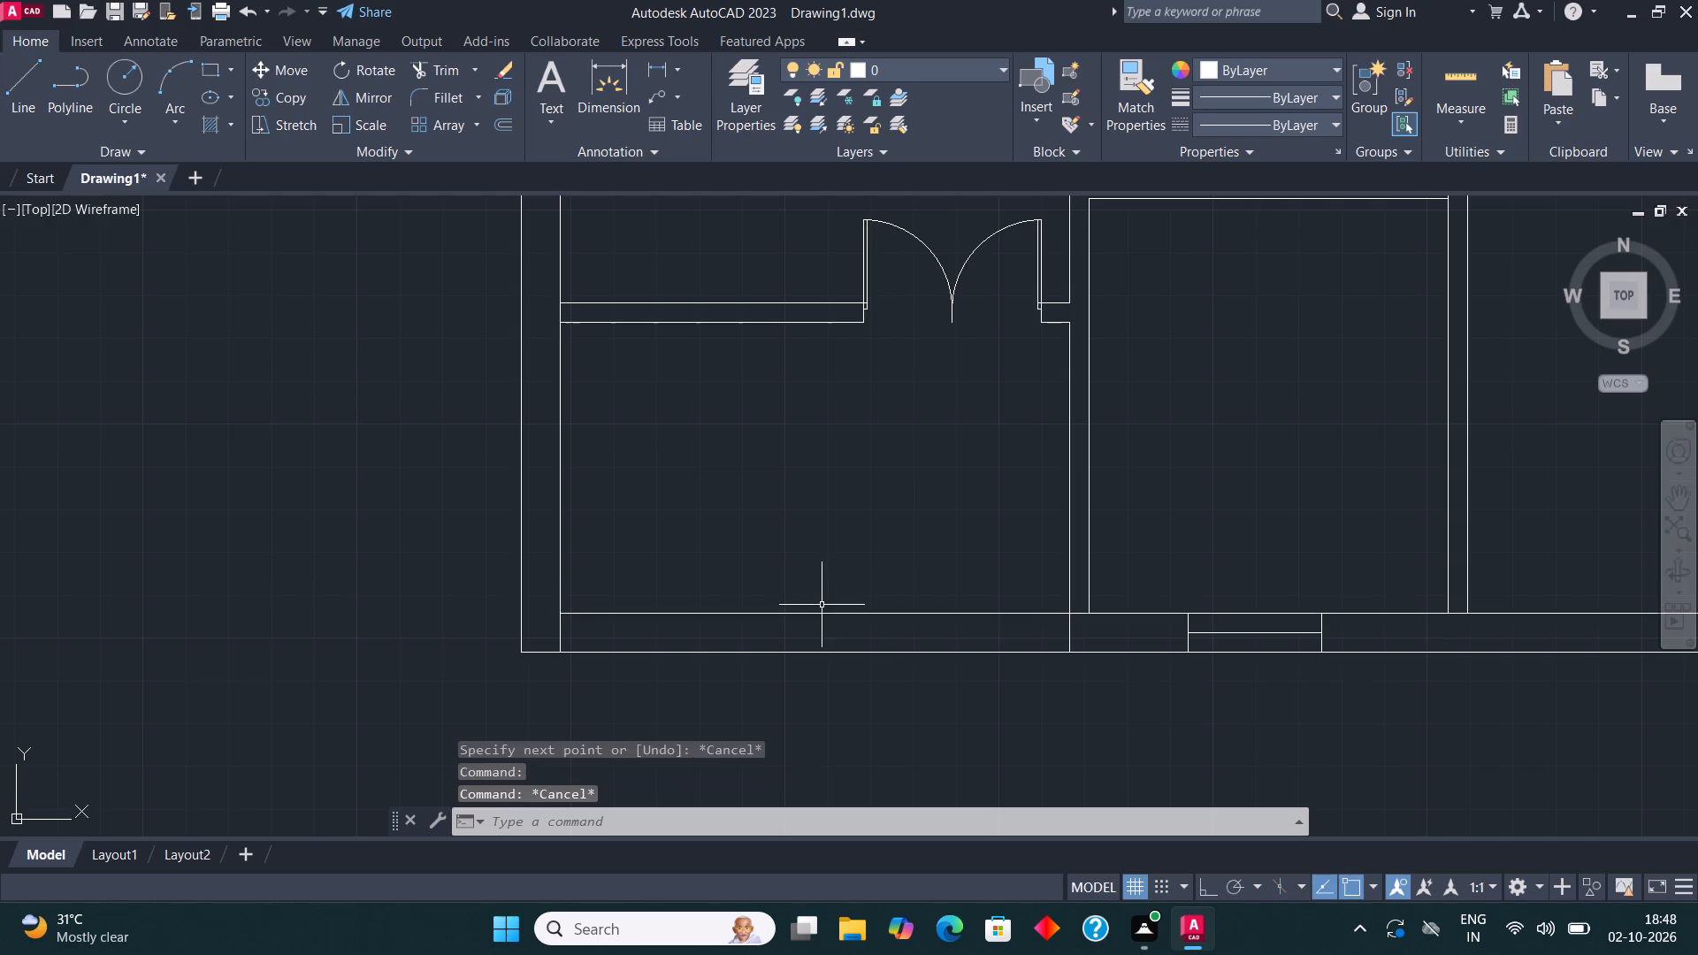
Draw a line along the bottom wall's inner face between the upper ends of the two short lines.
{"action": "left_click", "coordinate": [19, 80]}
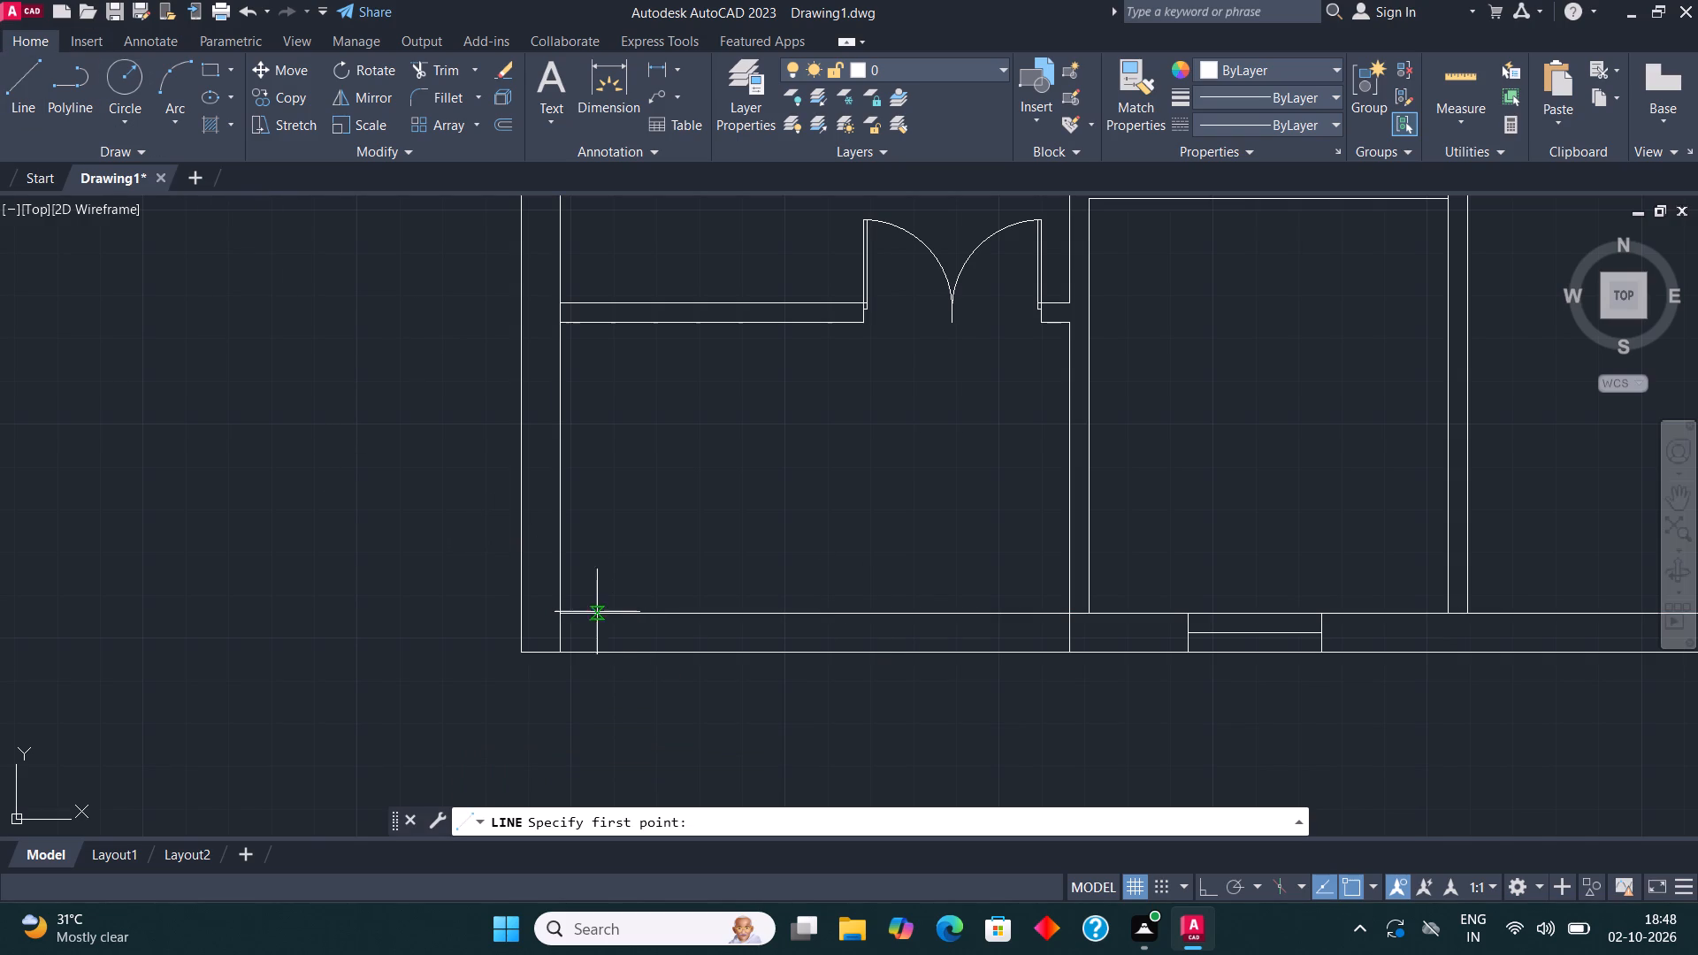
{"action": "left_click", "coordinate": [564, 616]}
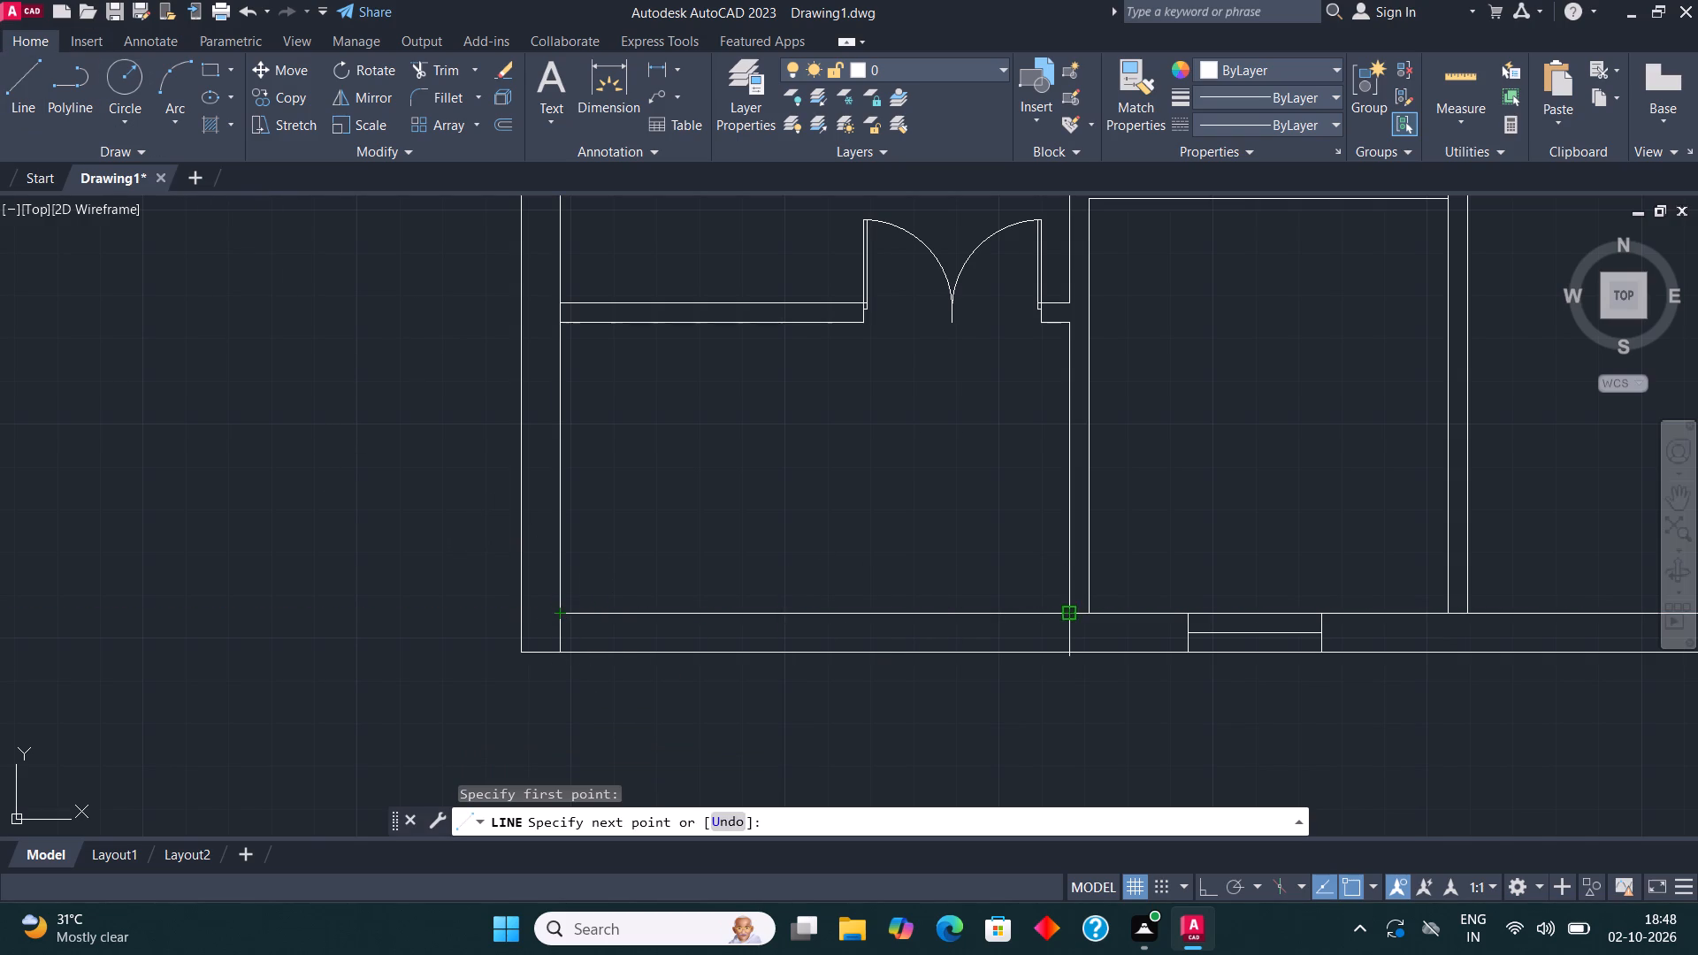
{"action": "left_click", "coordinate": [1071, 614]}
{"action": "key", "text": "Escape"}
Copy the new inner-face line 9" up into the room.
{"action": "left_click", "coordinate": [852, 614]}
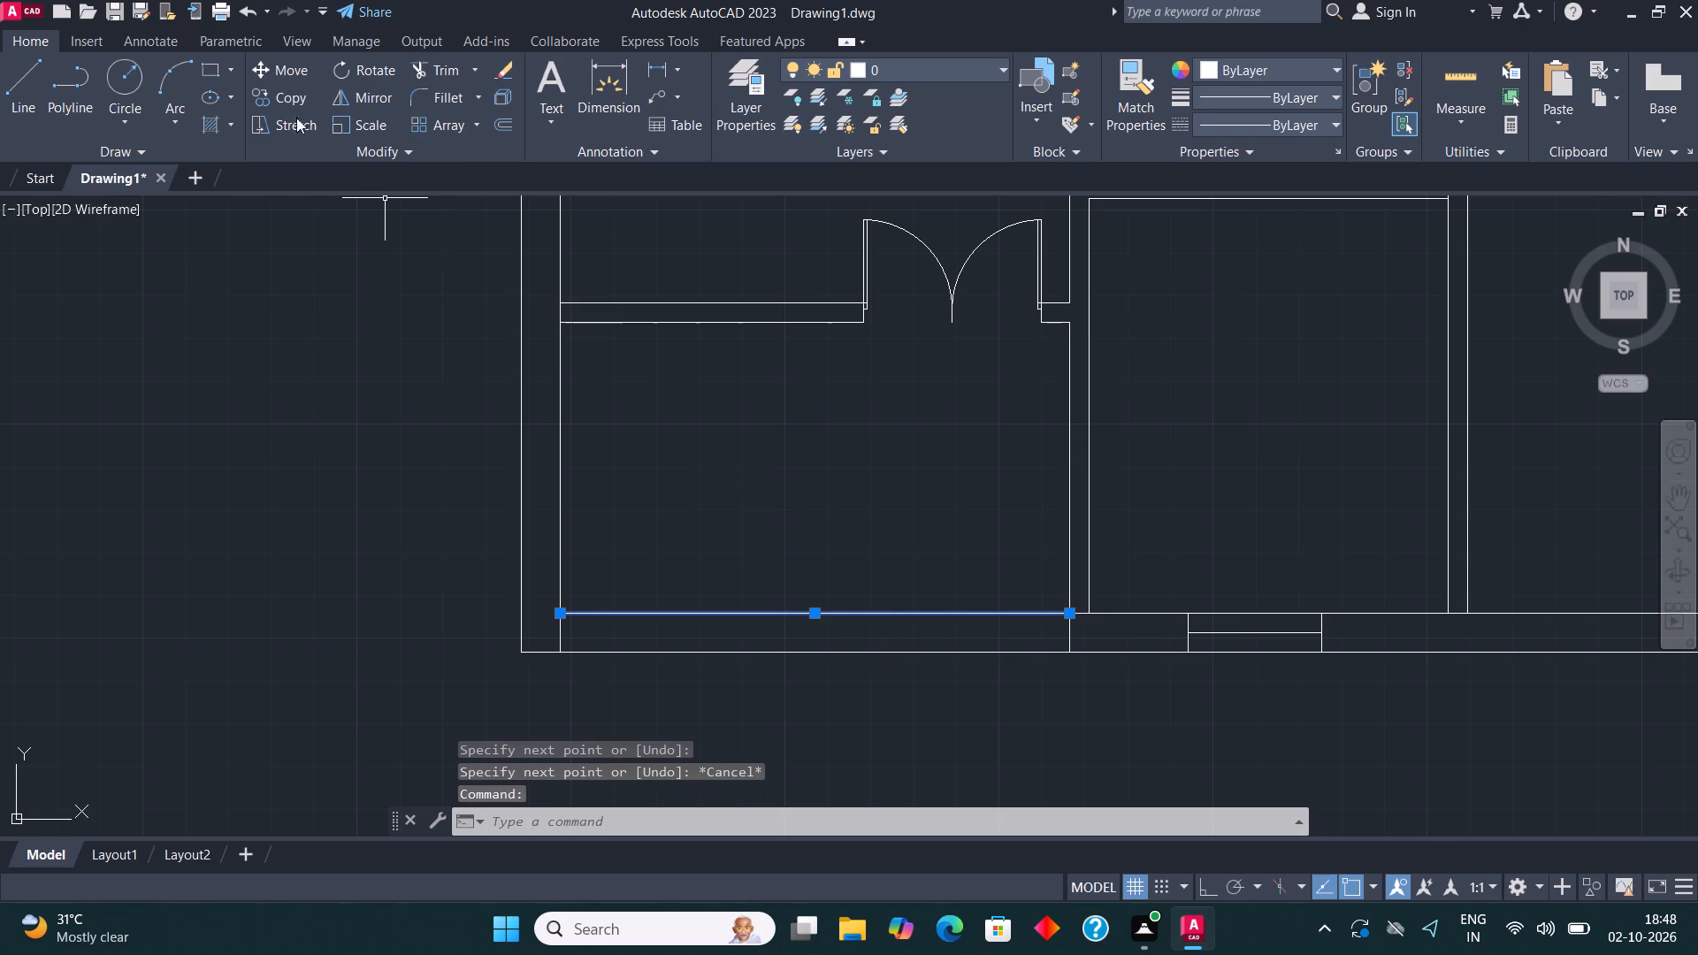
{"action": "left_click", "coordinate": [293, 100]}
{"action": "left_click", "coordinate": [789, 611]}
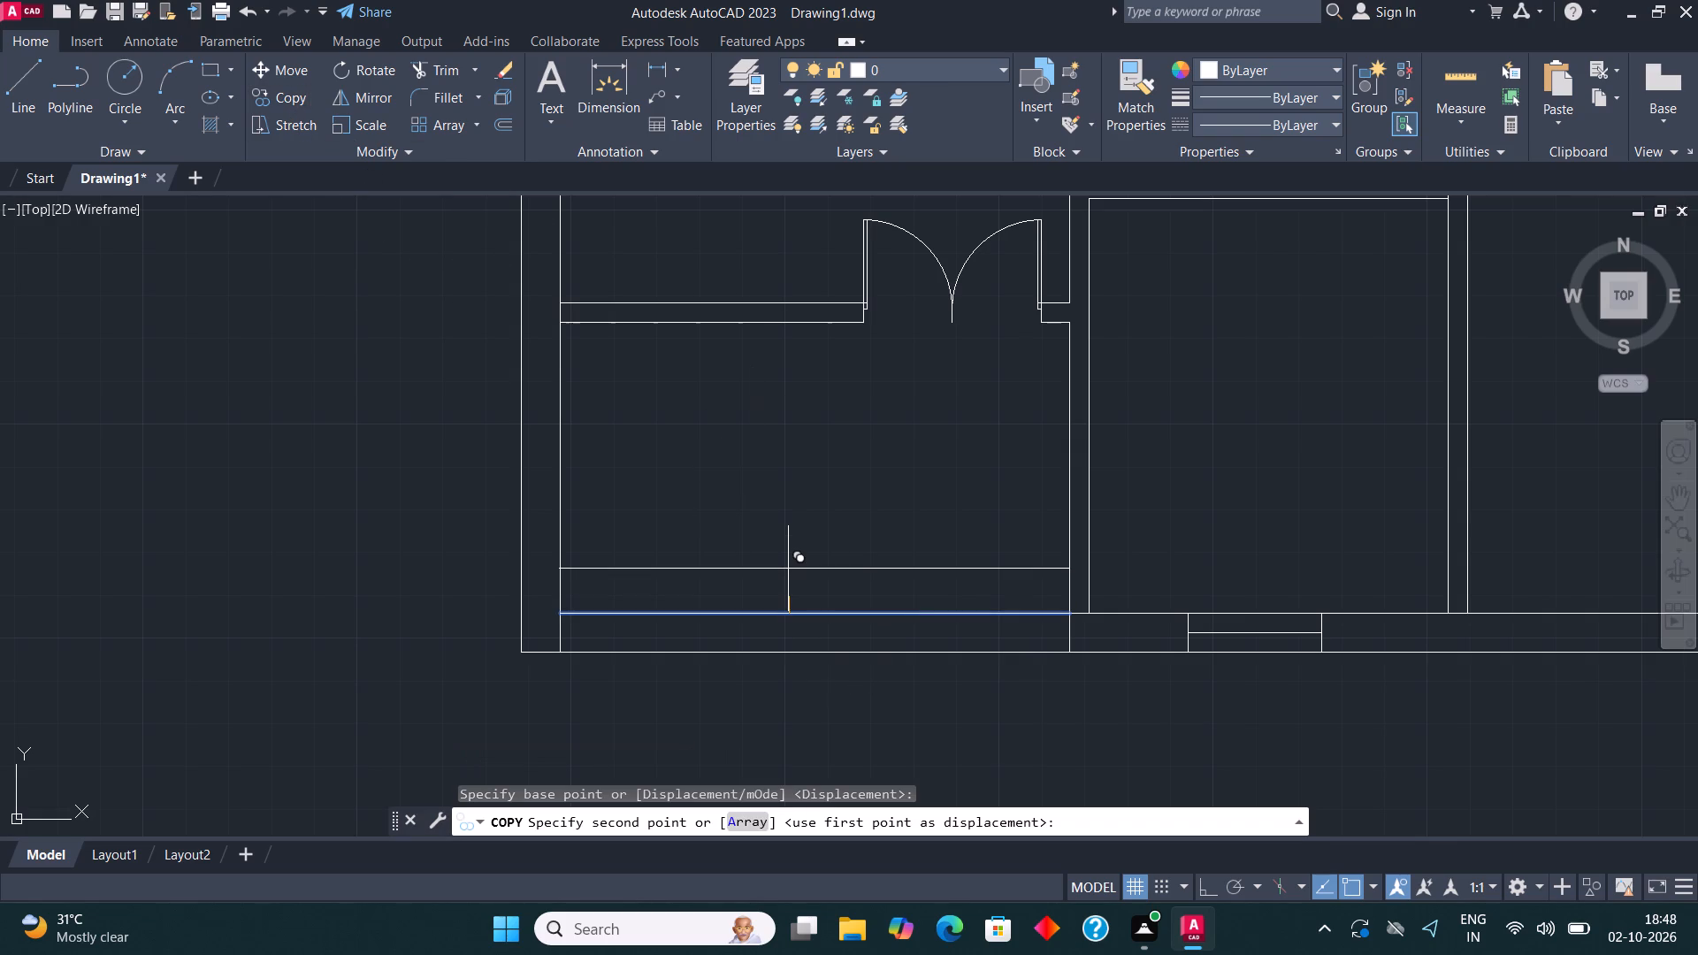
{"action": "type", "text": "9\""}
{"action": "key", "text": "Return"}
{"action": "key", "text": "Escape"}
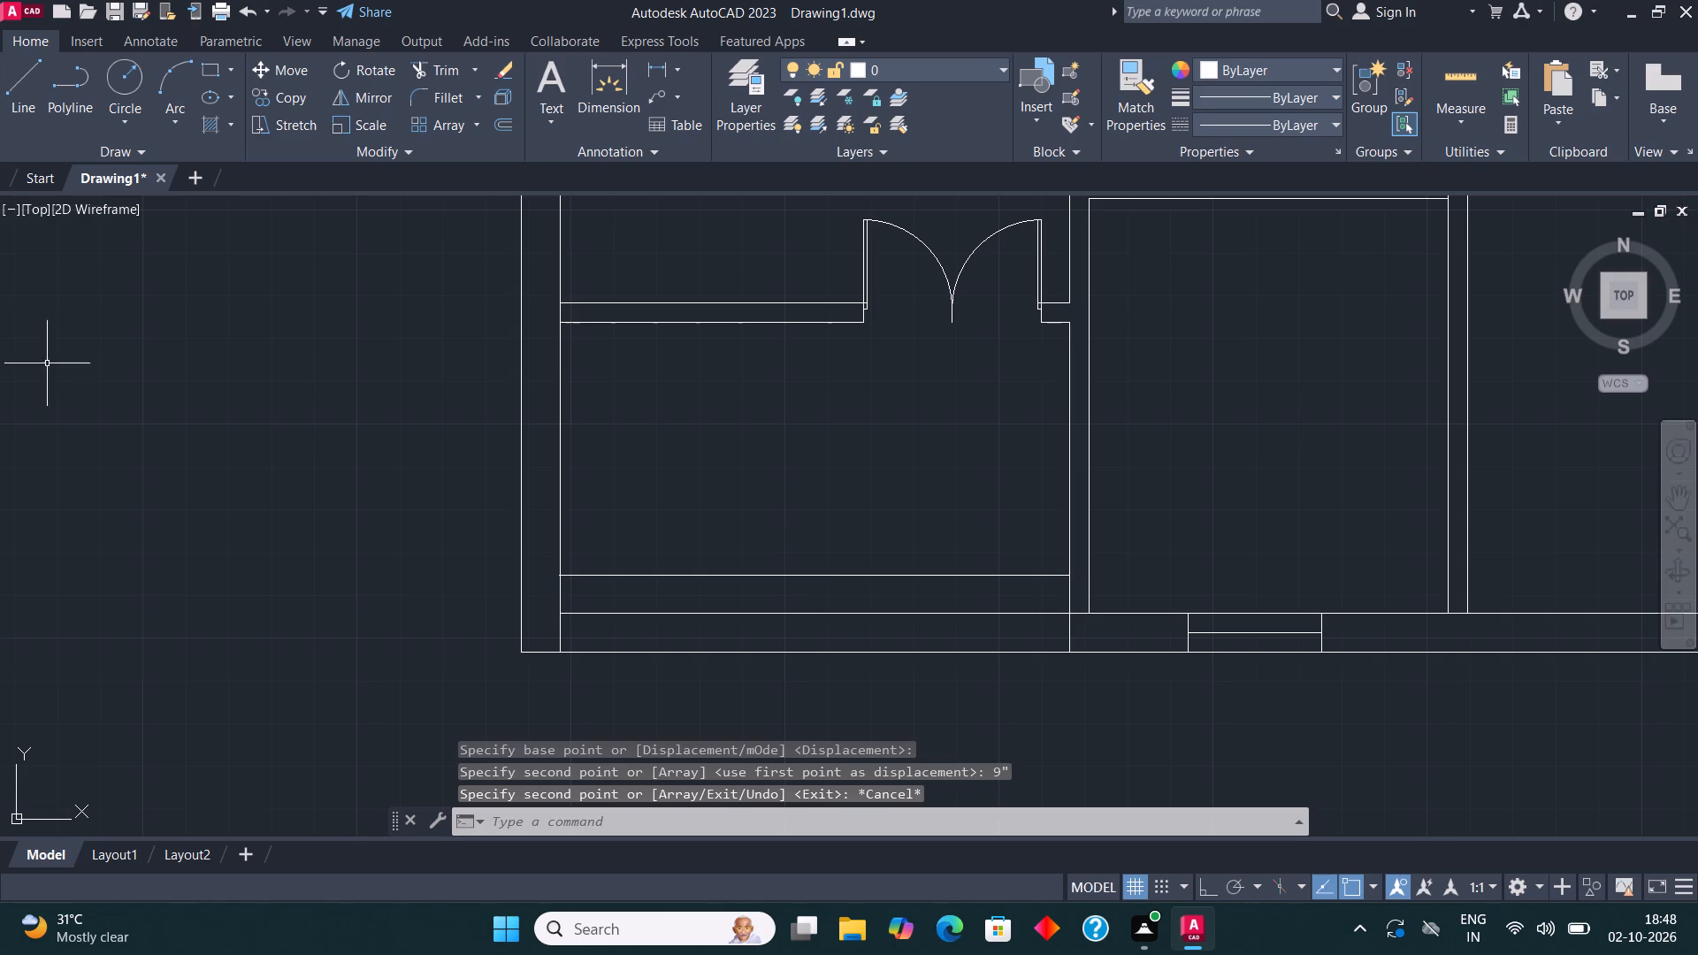
Draw a small upright rectangle inside the double-door room, near its upper-left corner beside the outer wall.
{"action": "left_click", "coordinate": [203, 73]}
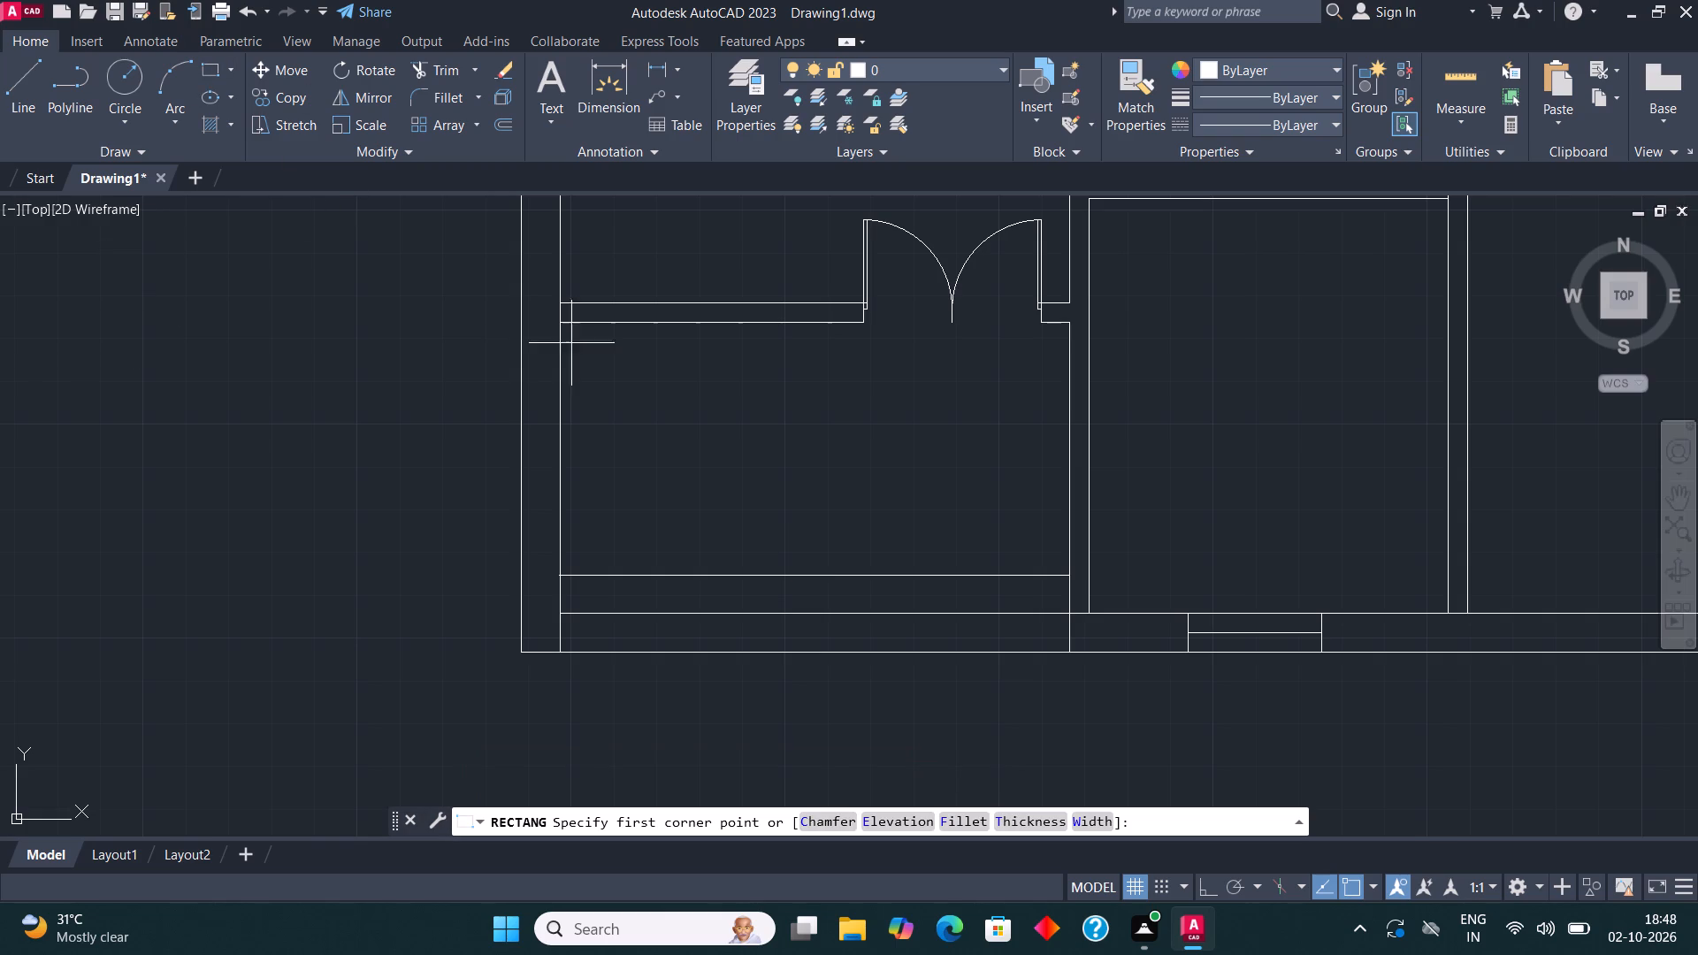
{"action": "scroll", "coordinate": [598, 345], "scroll_direction": "up", "scroll_amount": 2}
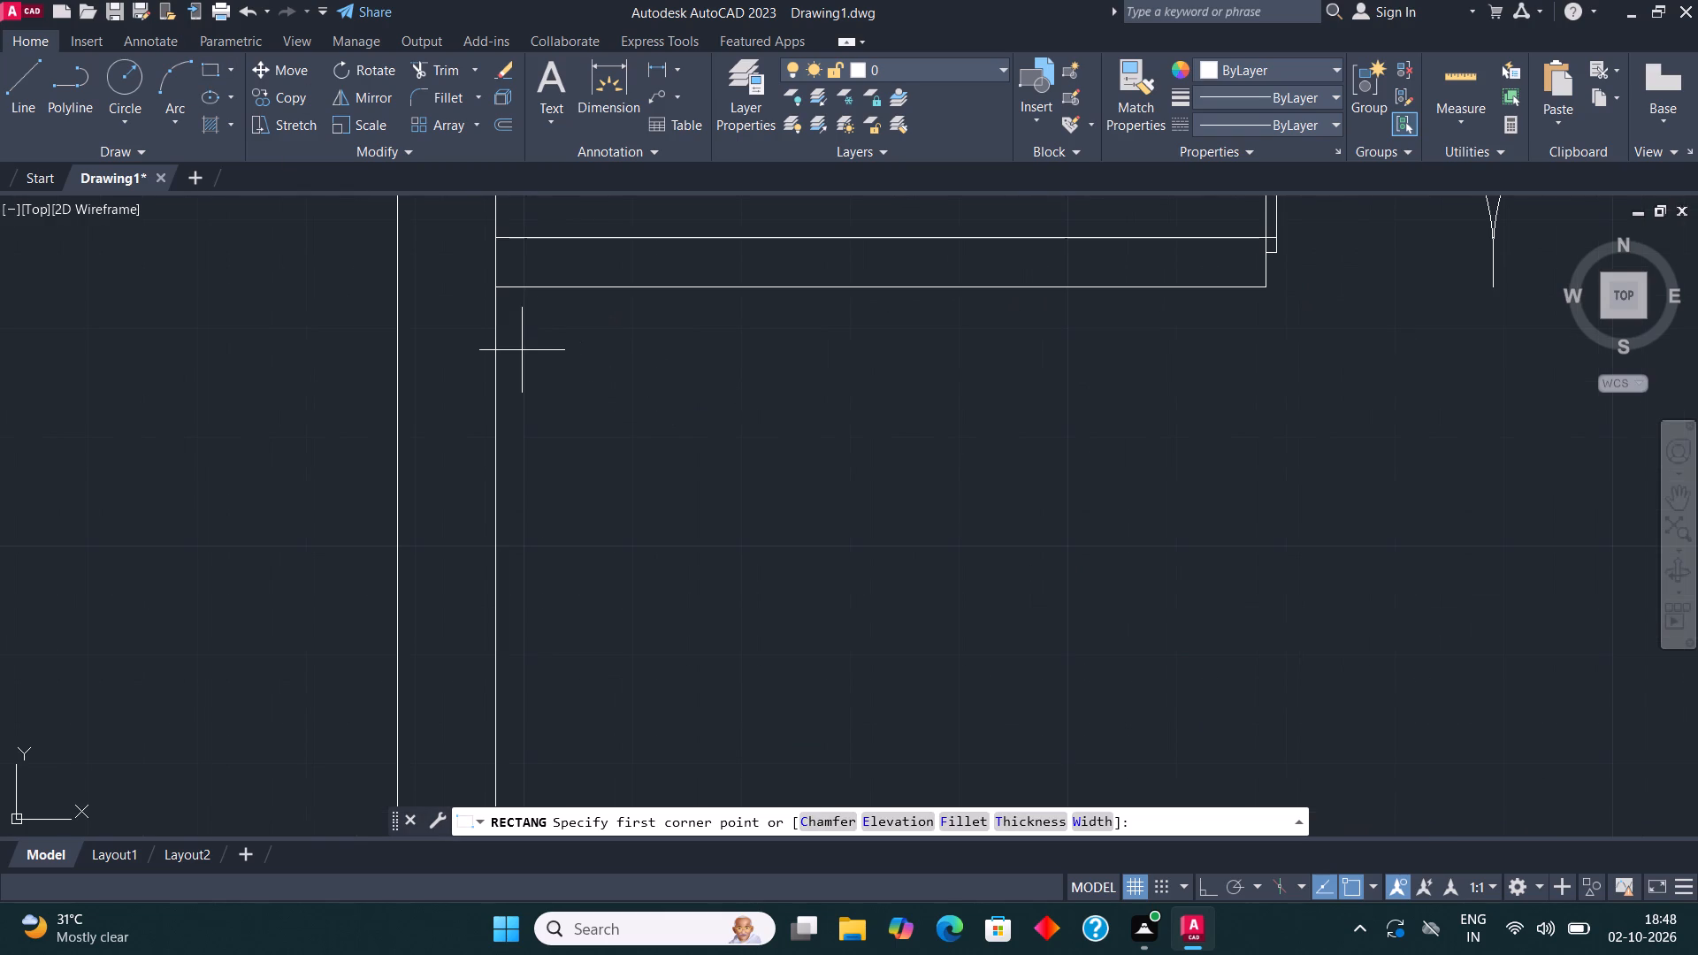
{"action": "left_click", "coordinate": [522, 350]}
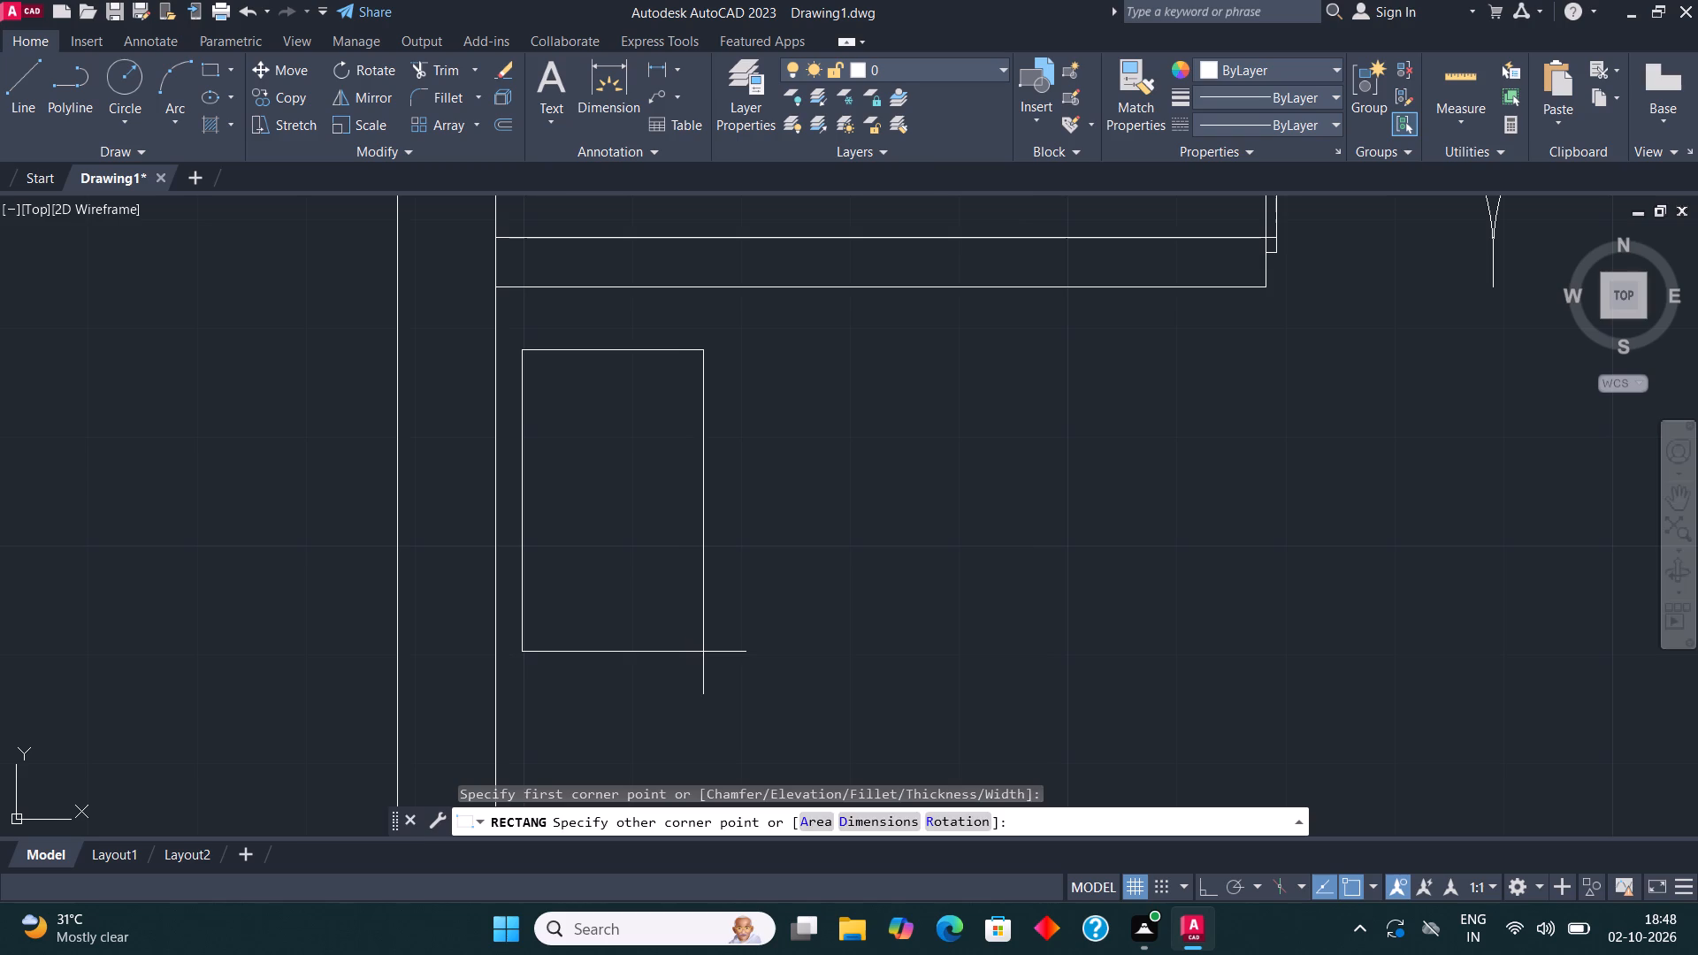
{"action": "left_click", "coordinate": [704, 652]}
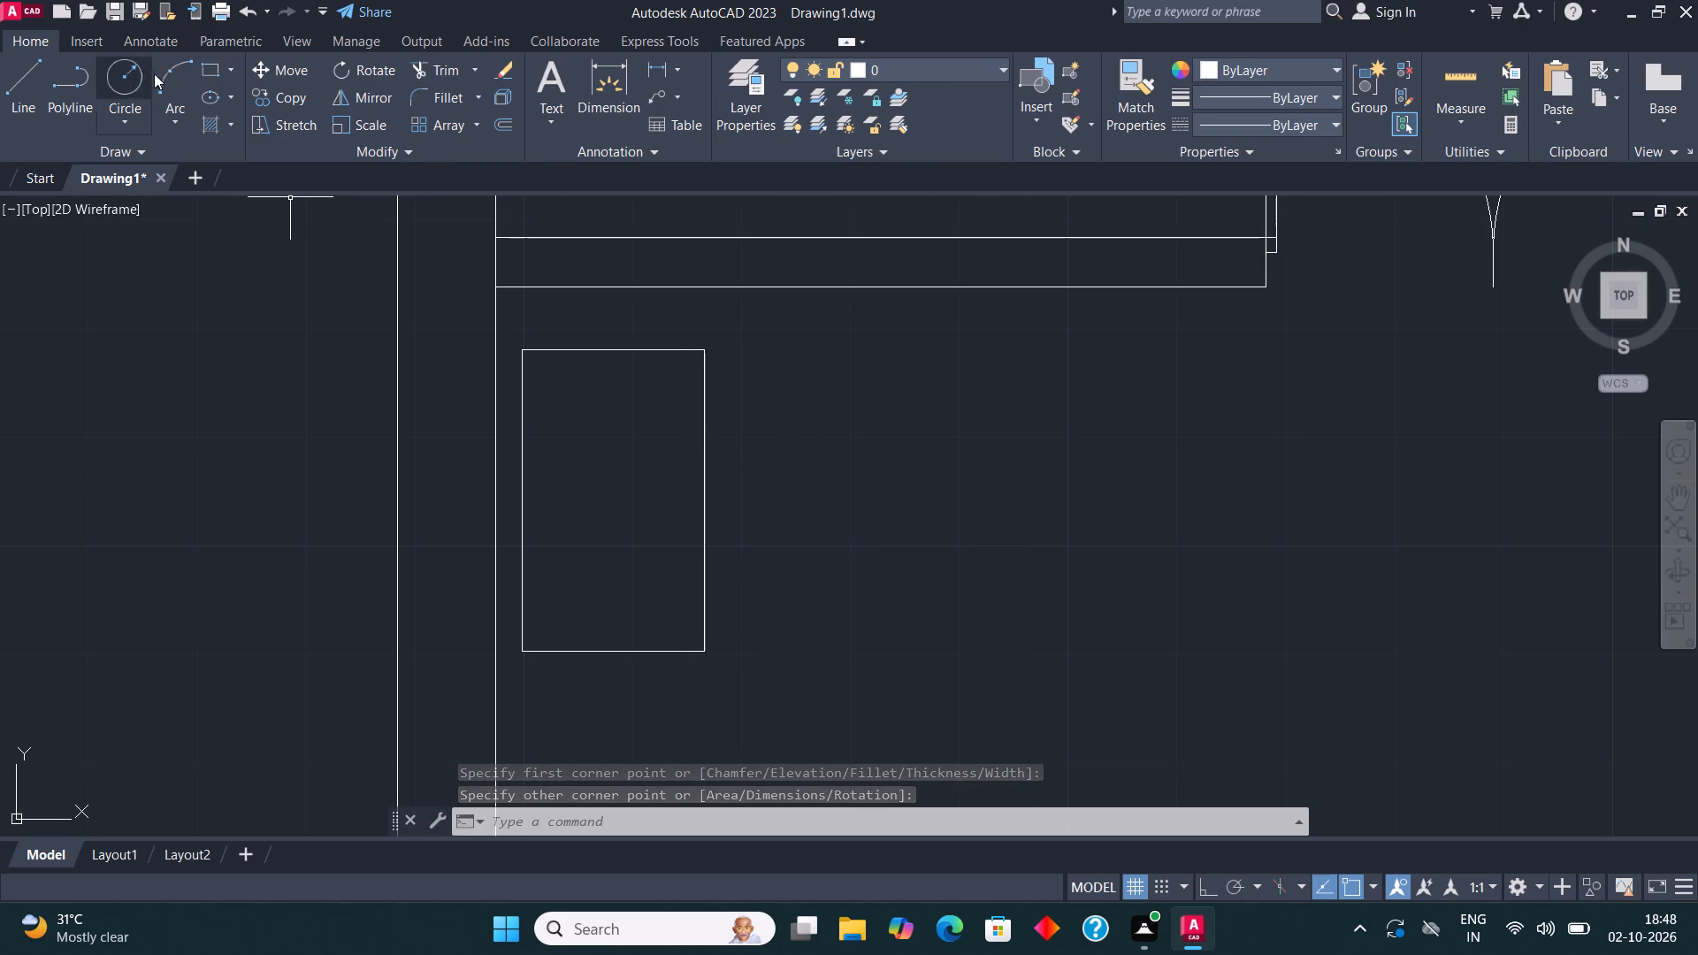
In the adjoining room with the bottom window, draw a line 2' up from its lower-left corner and horizontally partway across, with ortho on.
{"action": "scroll", "coordinate": [570, 393], "scroll_direction": "down", "scroll_amount": 2}
{"action": "middle_click_drag", "start_coordinate": [692, 423], "coordinate": [613, 387]}
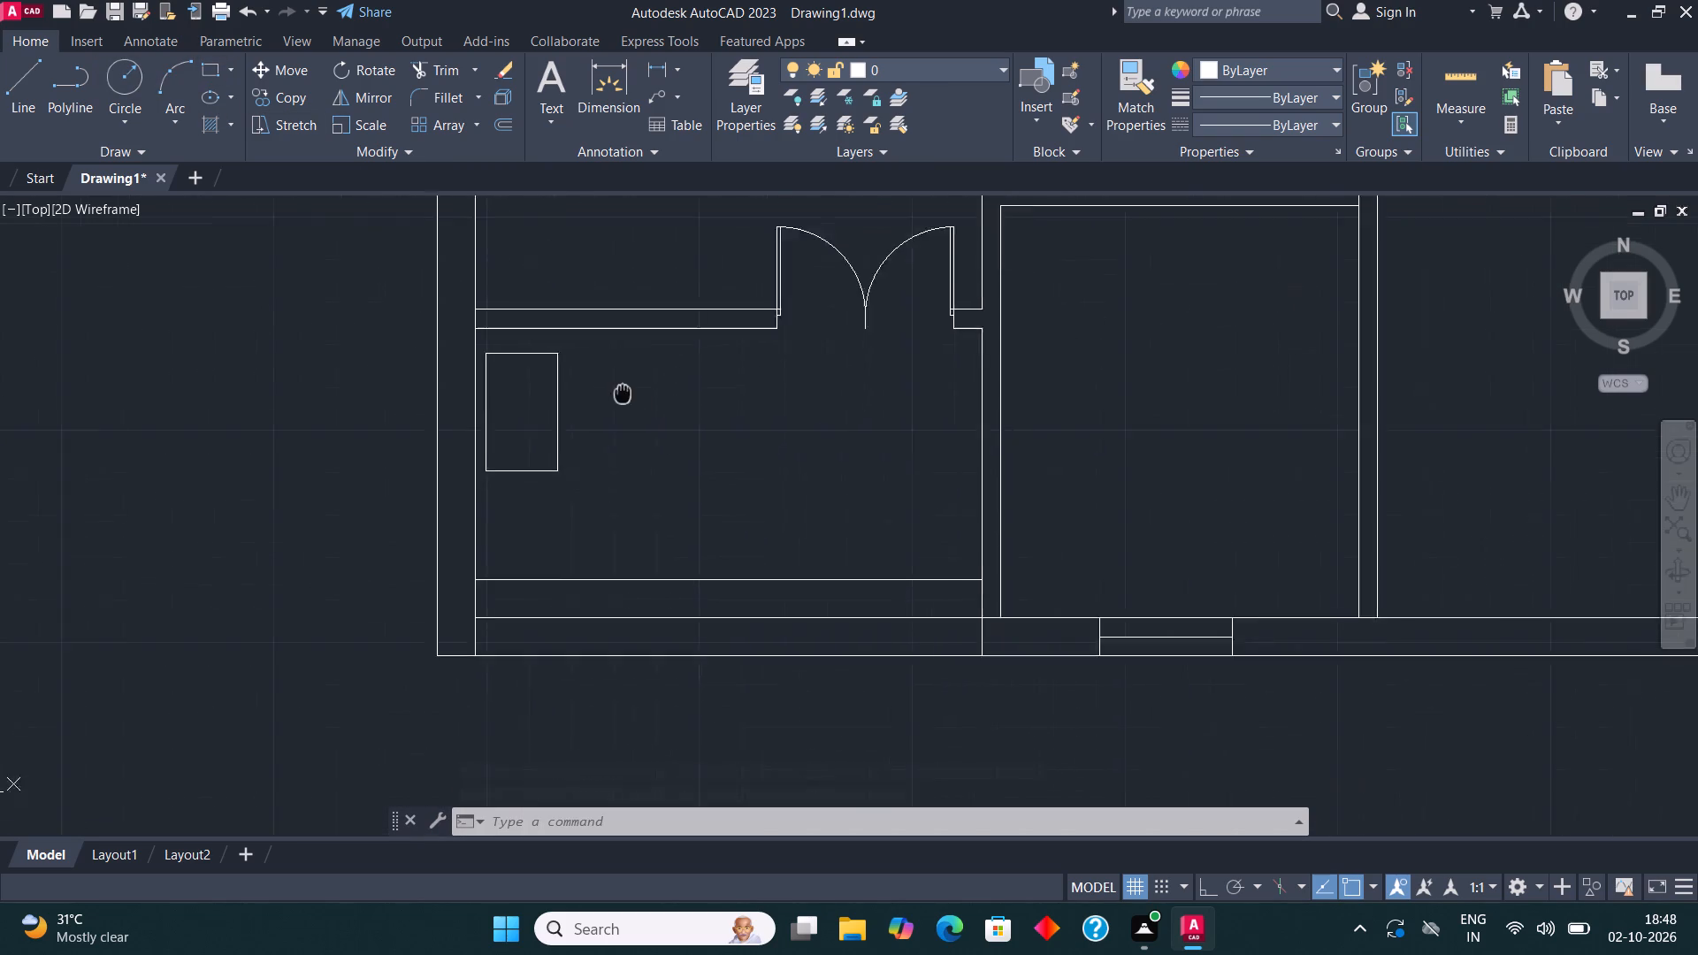
{"action": "middle_click_drag", "start_coordinate": [613, 387], "coordinate": [595, 377]}
{"action": "middle_click_drag", "start_coordinate": [1019, 435], "coordinate": [589, 493]}
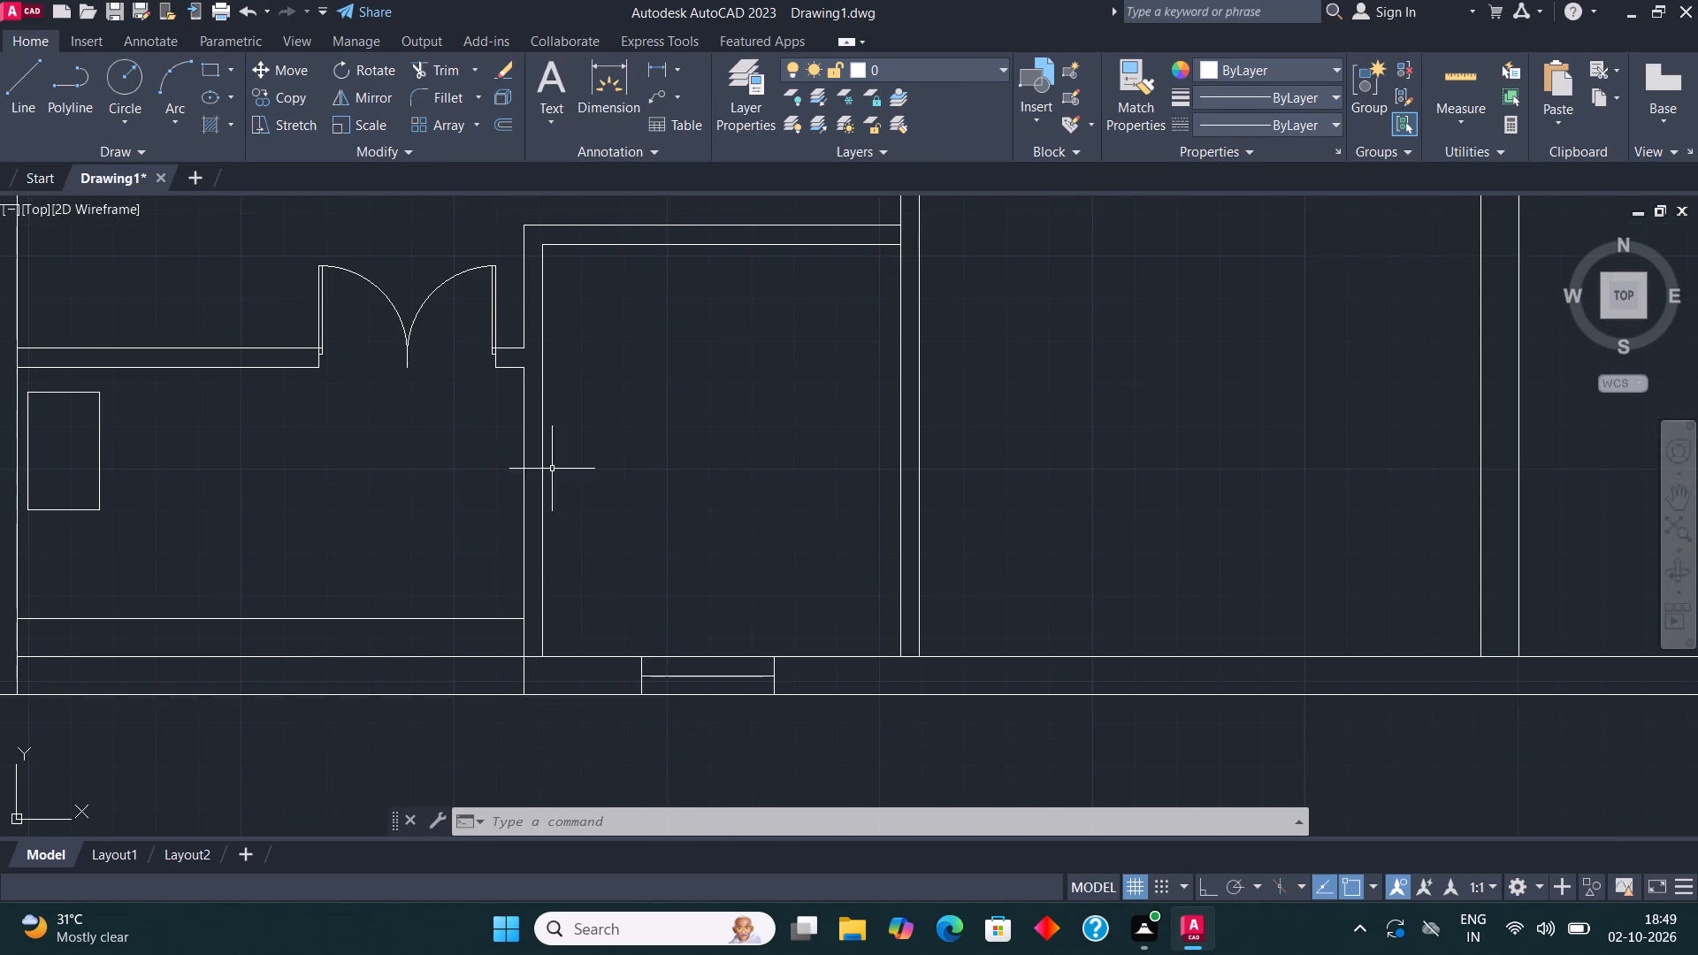
{"action": "left_click", "coordinate": [26, 76]}
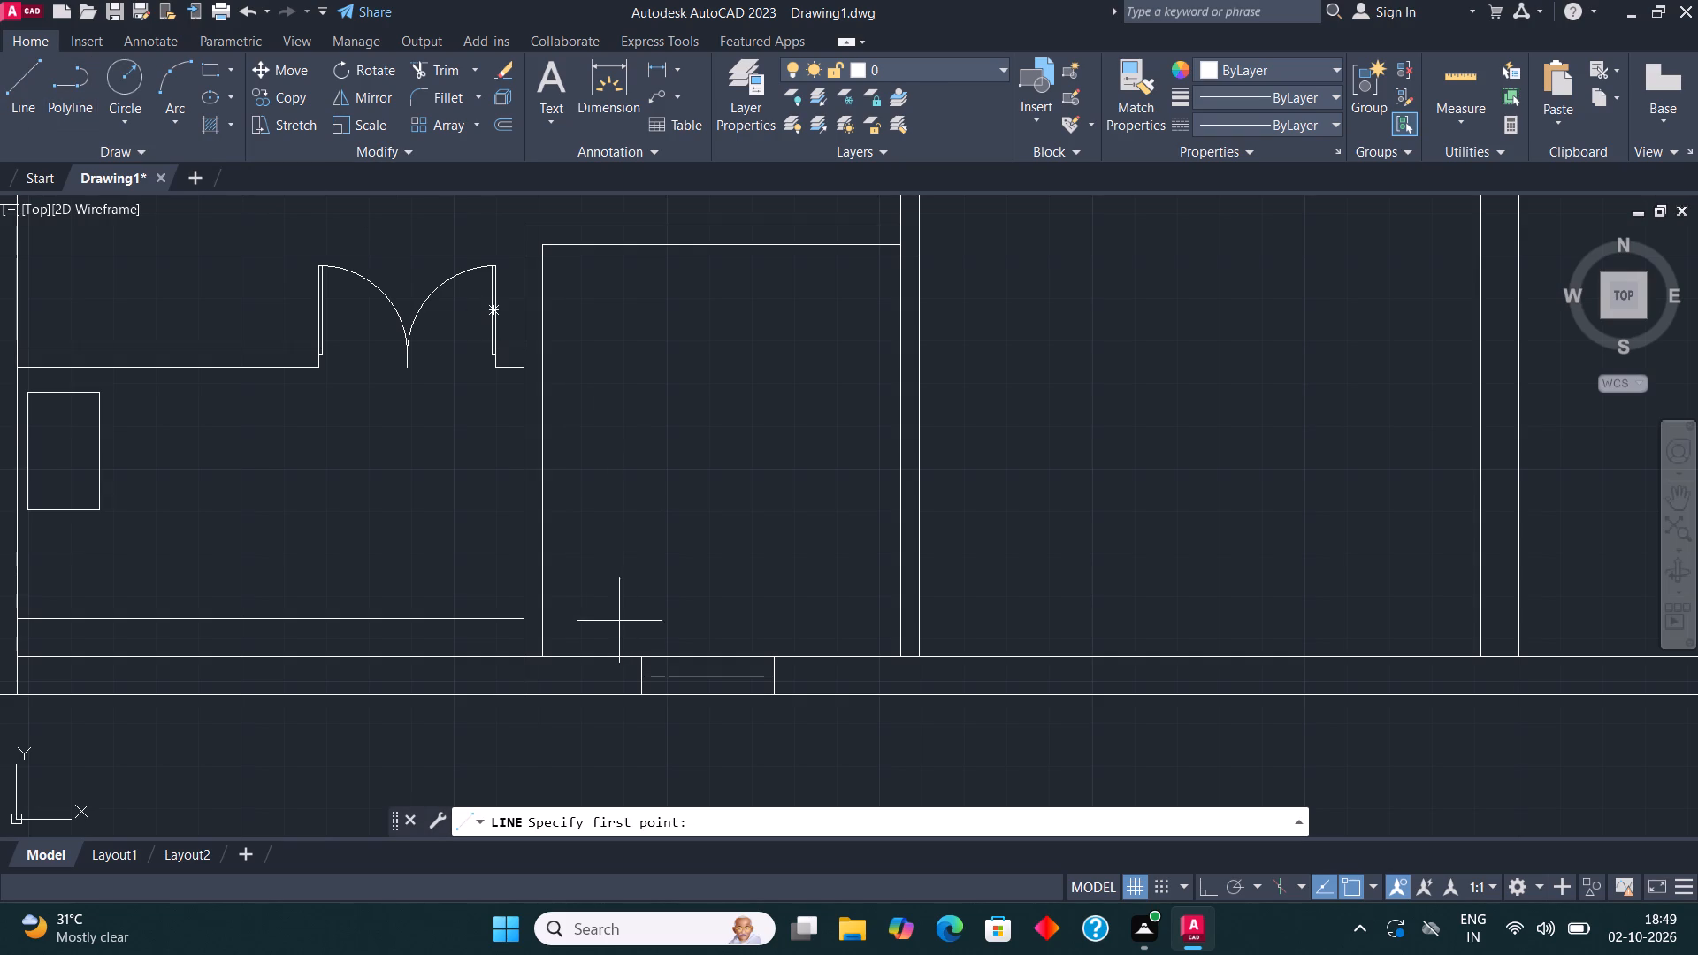
{"action": "left_click", "coordinate": [545, 662]}
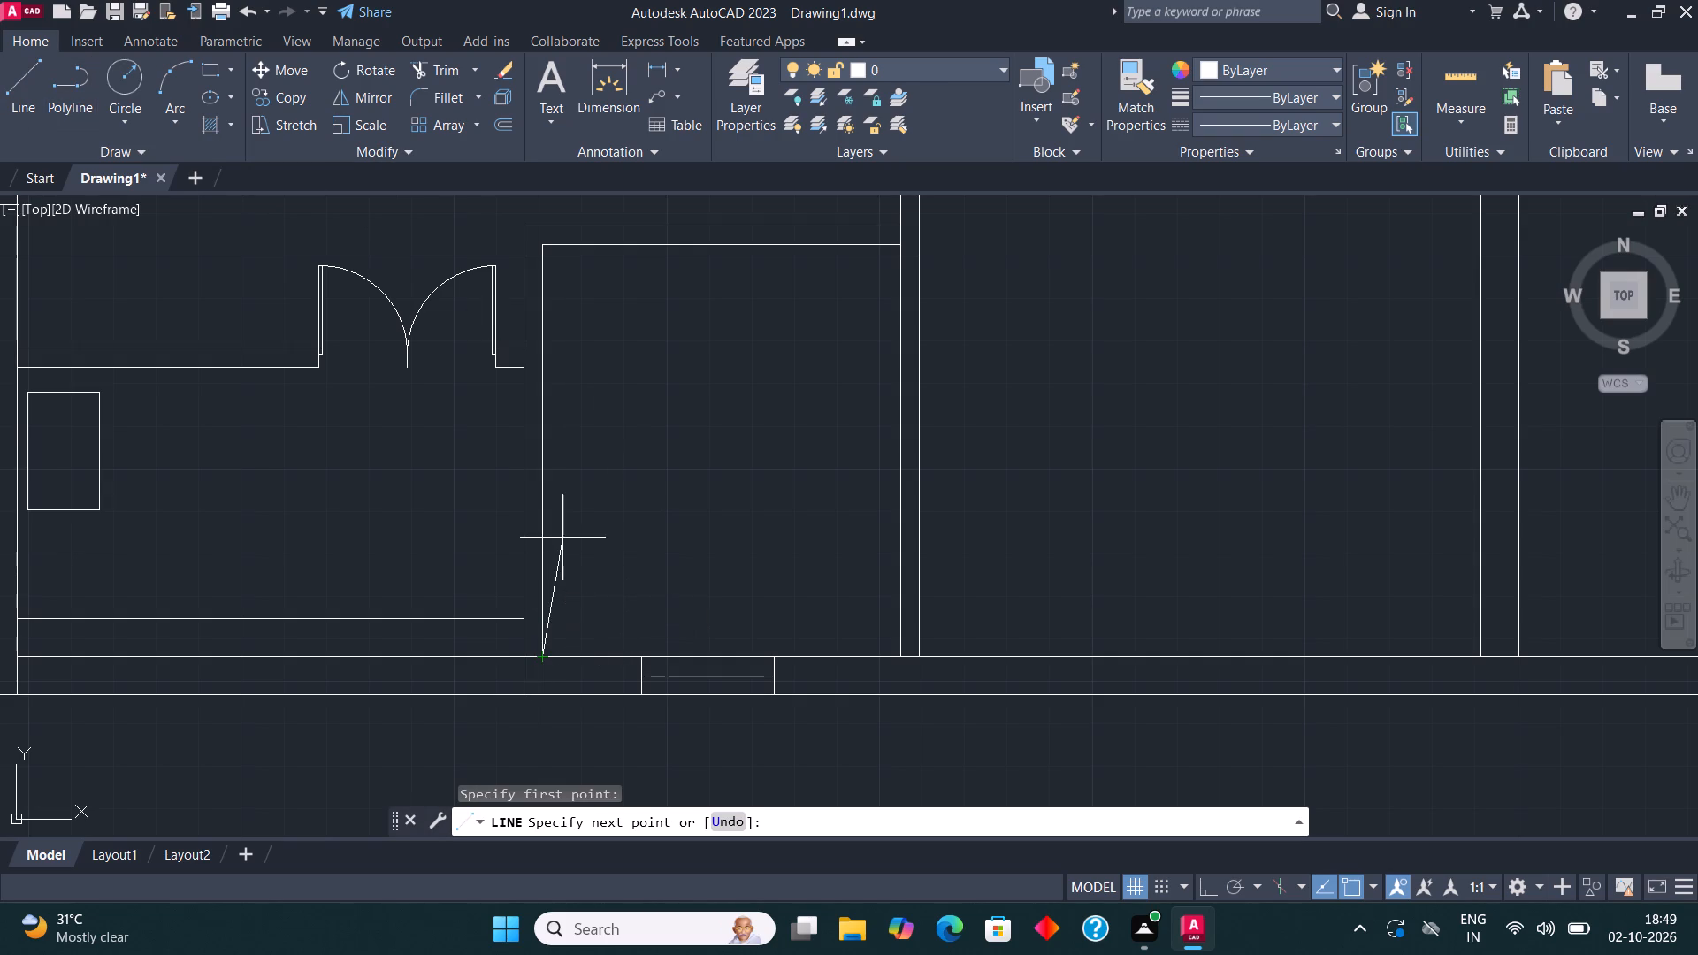
{"action": "key", "text": "F8"}
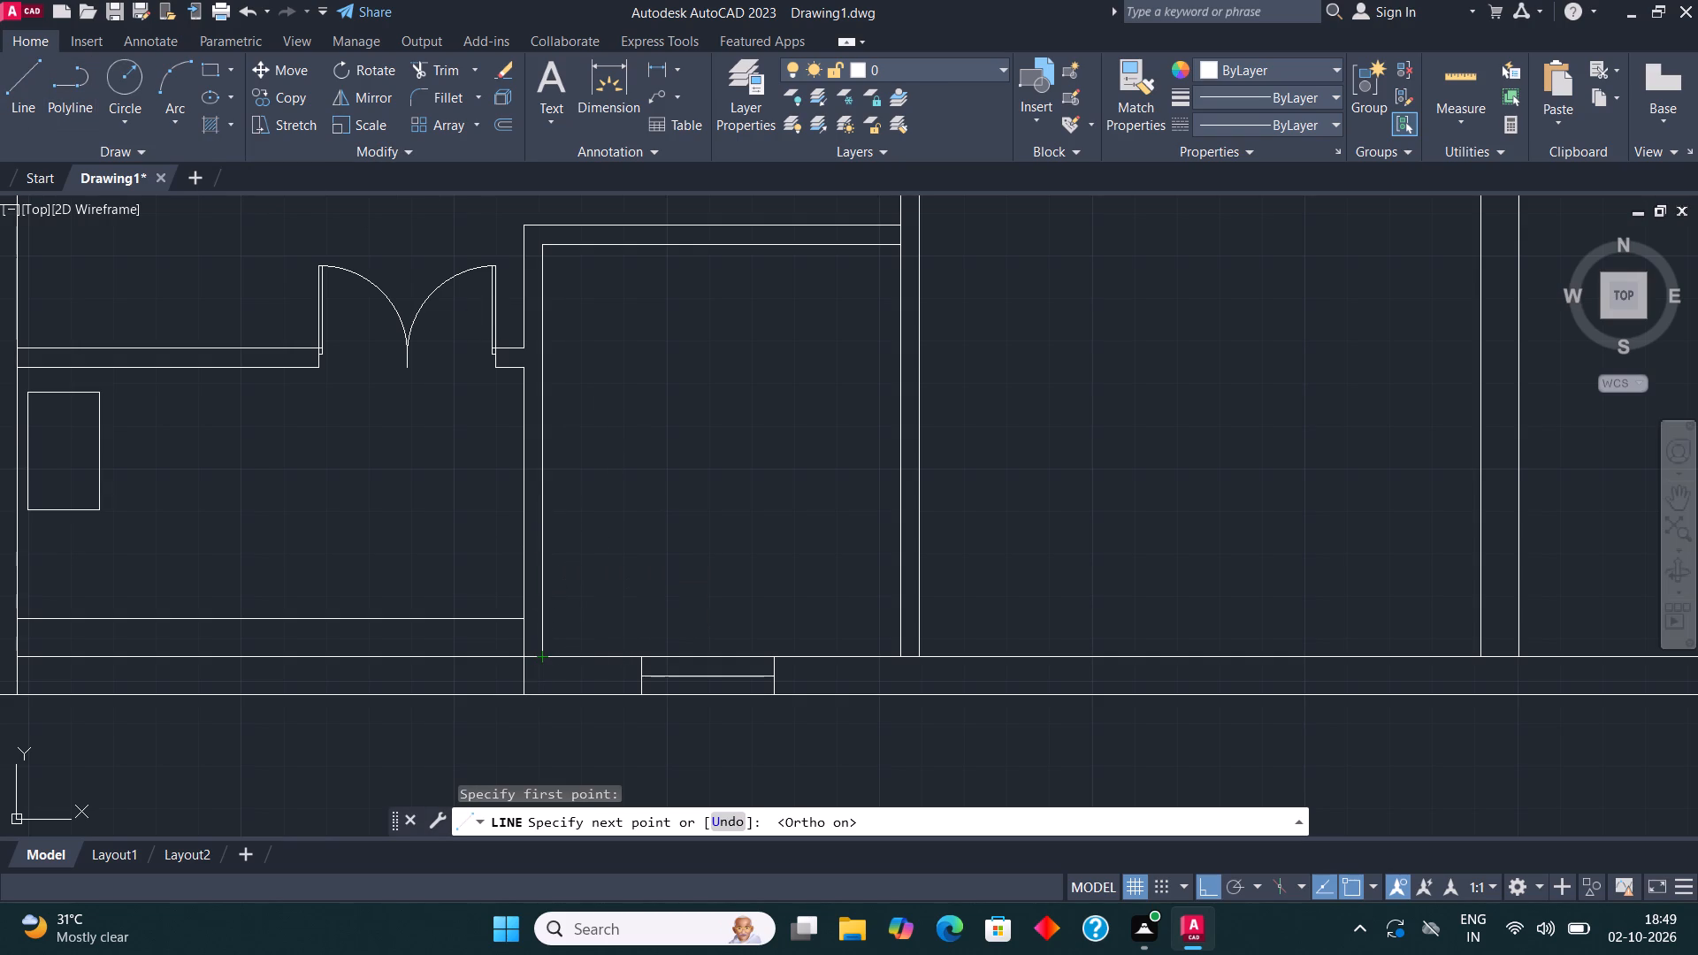
{"action": "type", "text": "2'"}
{"action": "key", "text": "Return"}
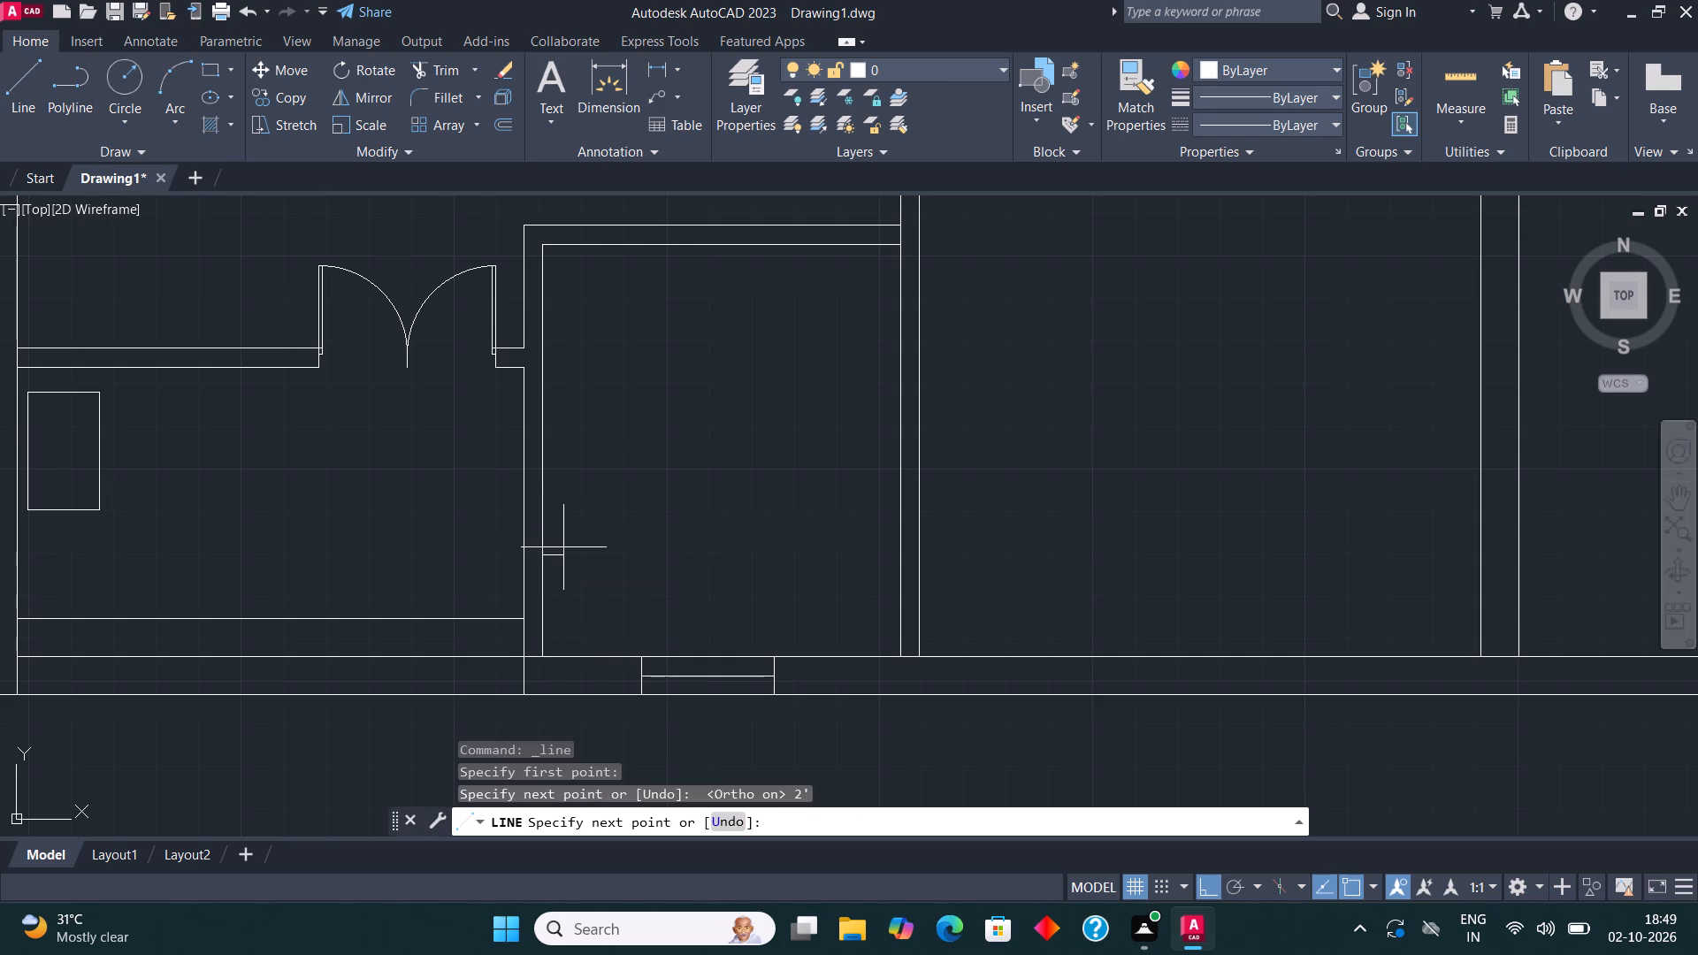
{"action": "left_click", "coordinate": [769, 548]}
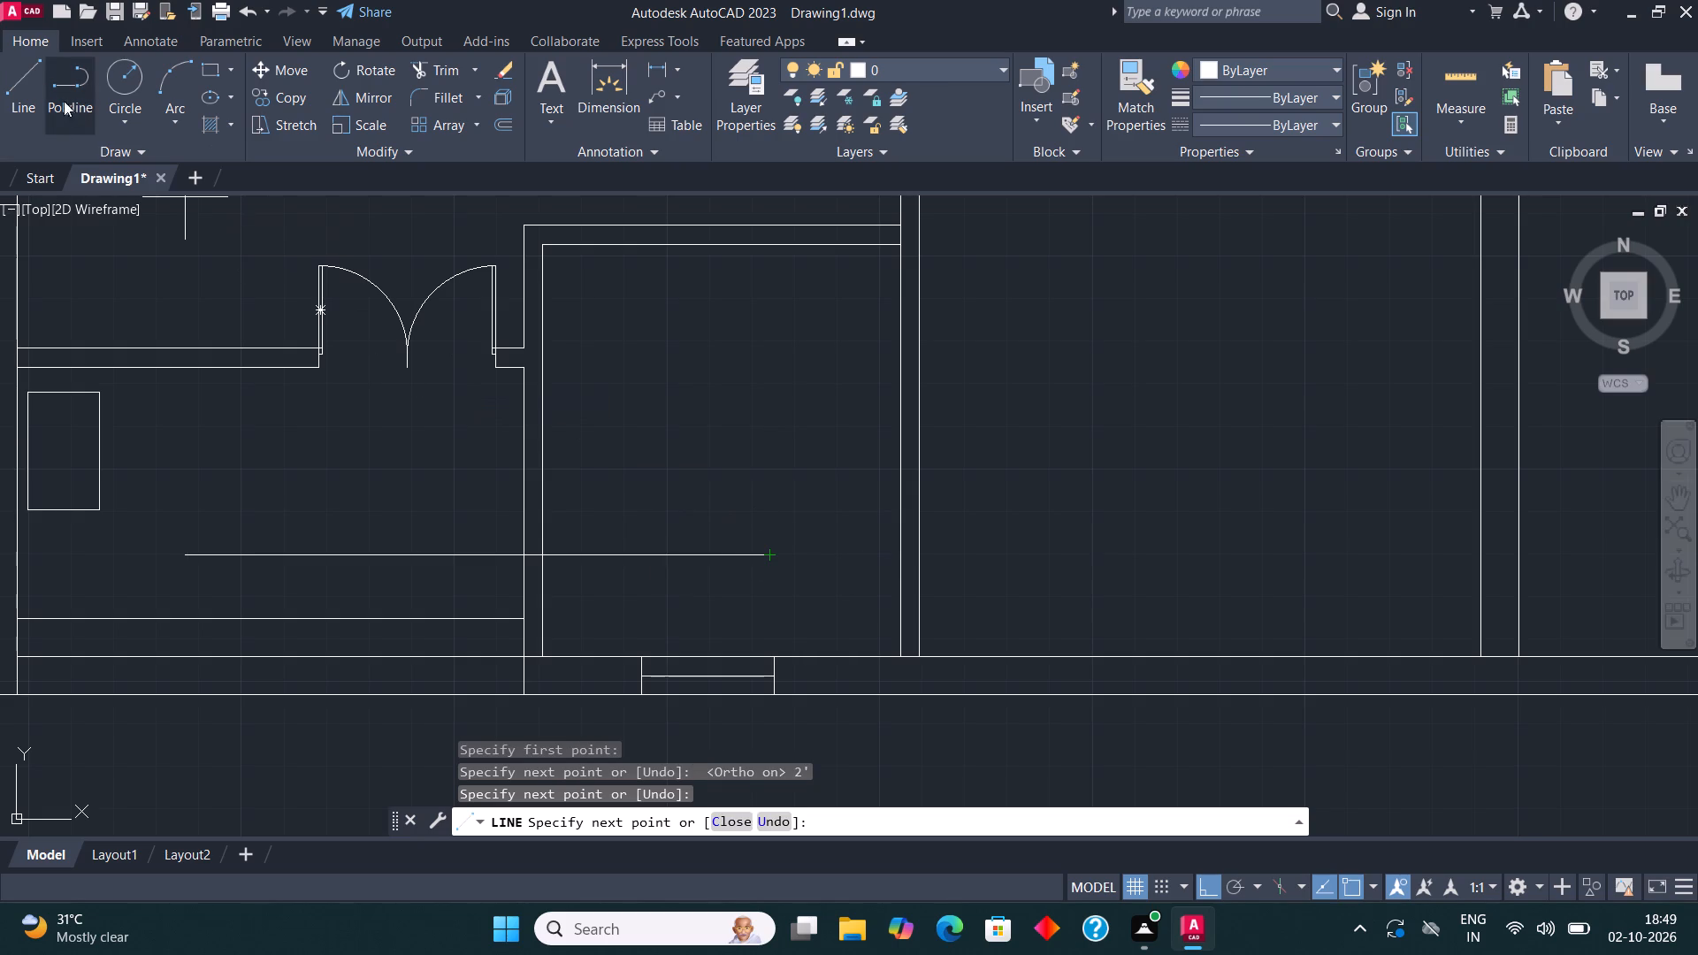
Draw a line from that room's upper-right corner 2' left along the wall and down to near the horizontal line's end.
{"action": "left_click", "coordinate": [32, 81]}
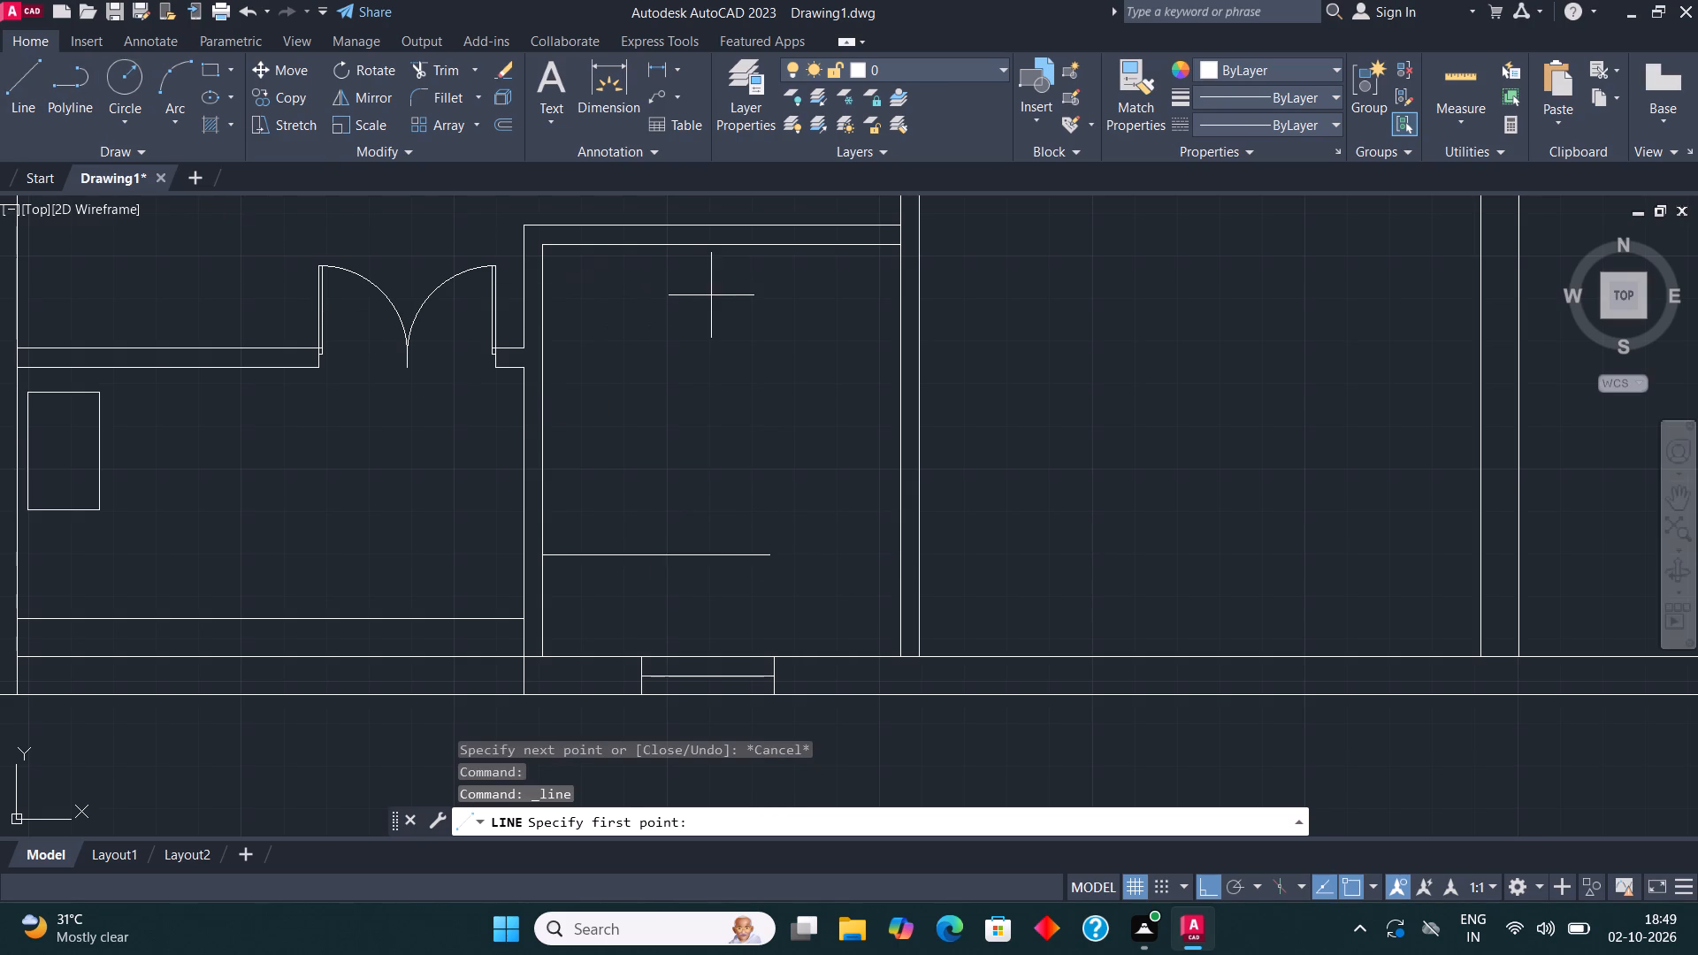
{"action": "left_click", "coordinate": [903, 248]}
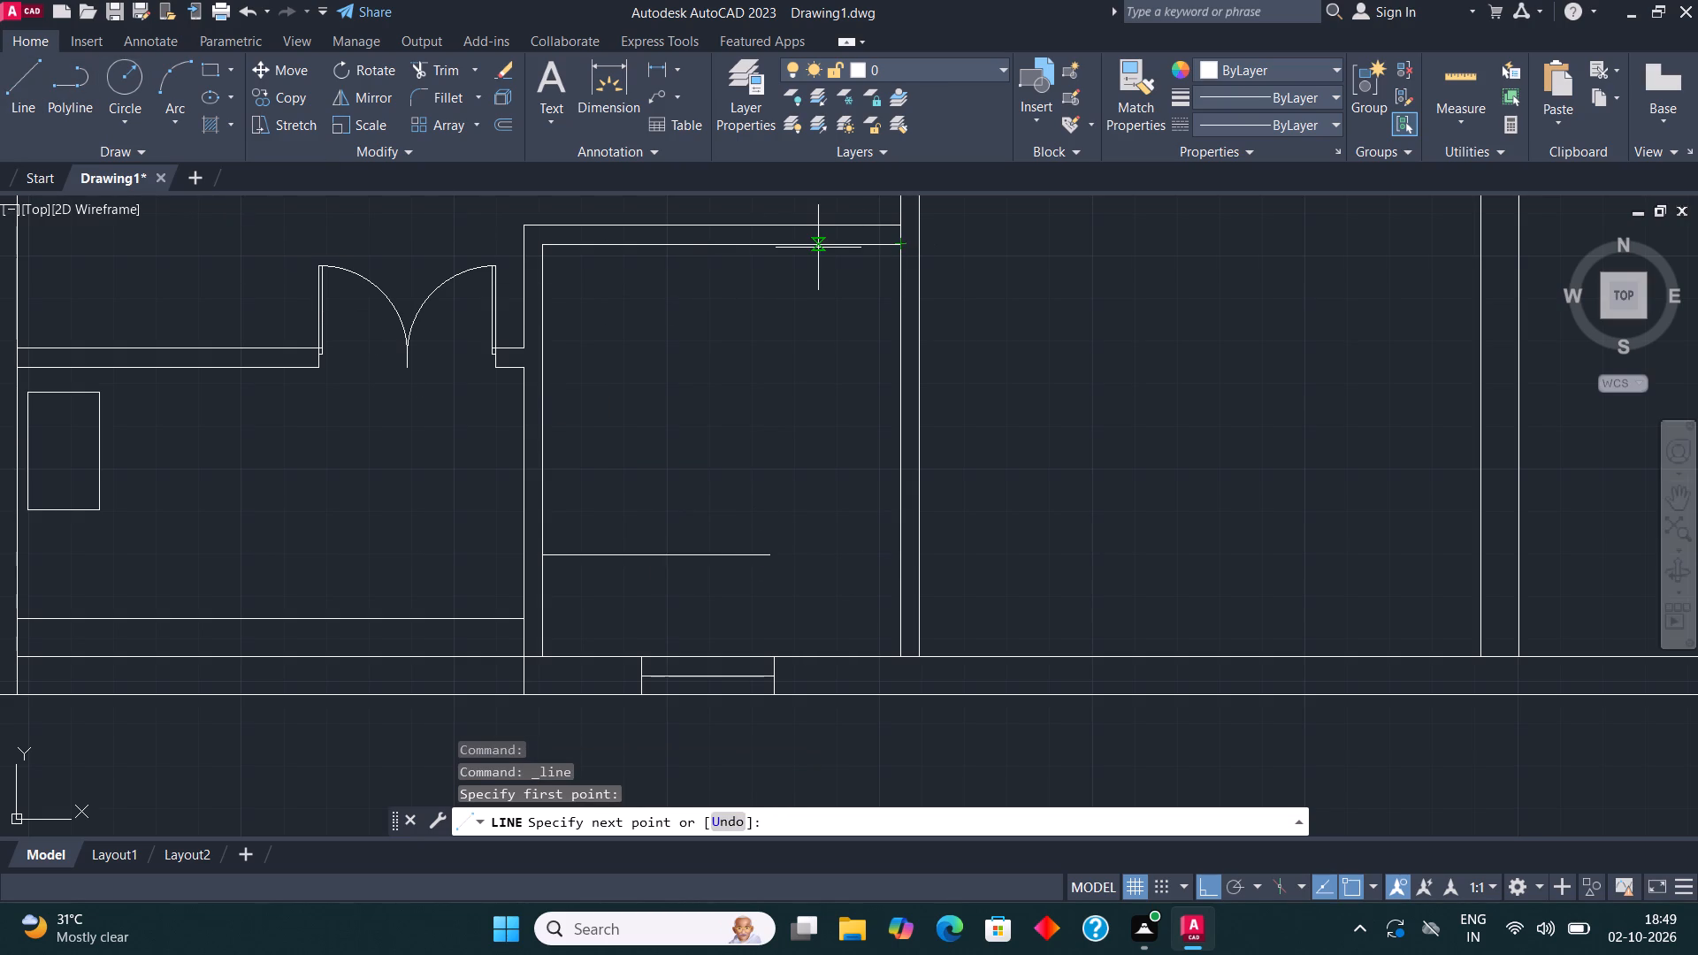
{"action": "type", "text": "2'"}
{"action": "key", "text": "Return"}
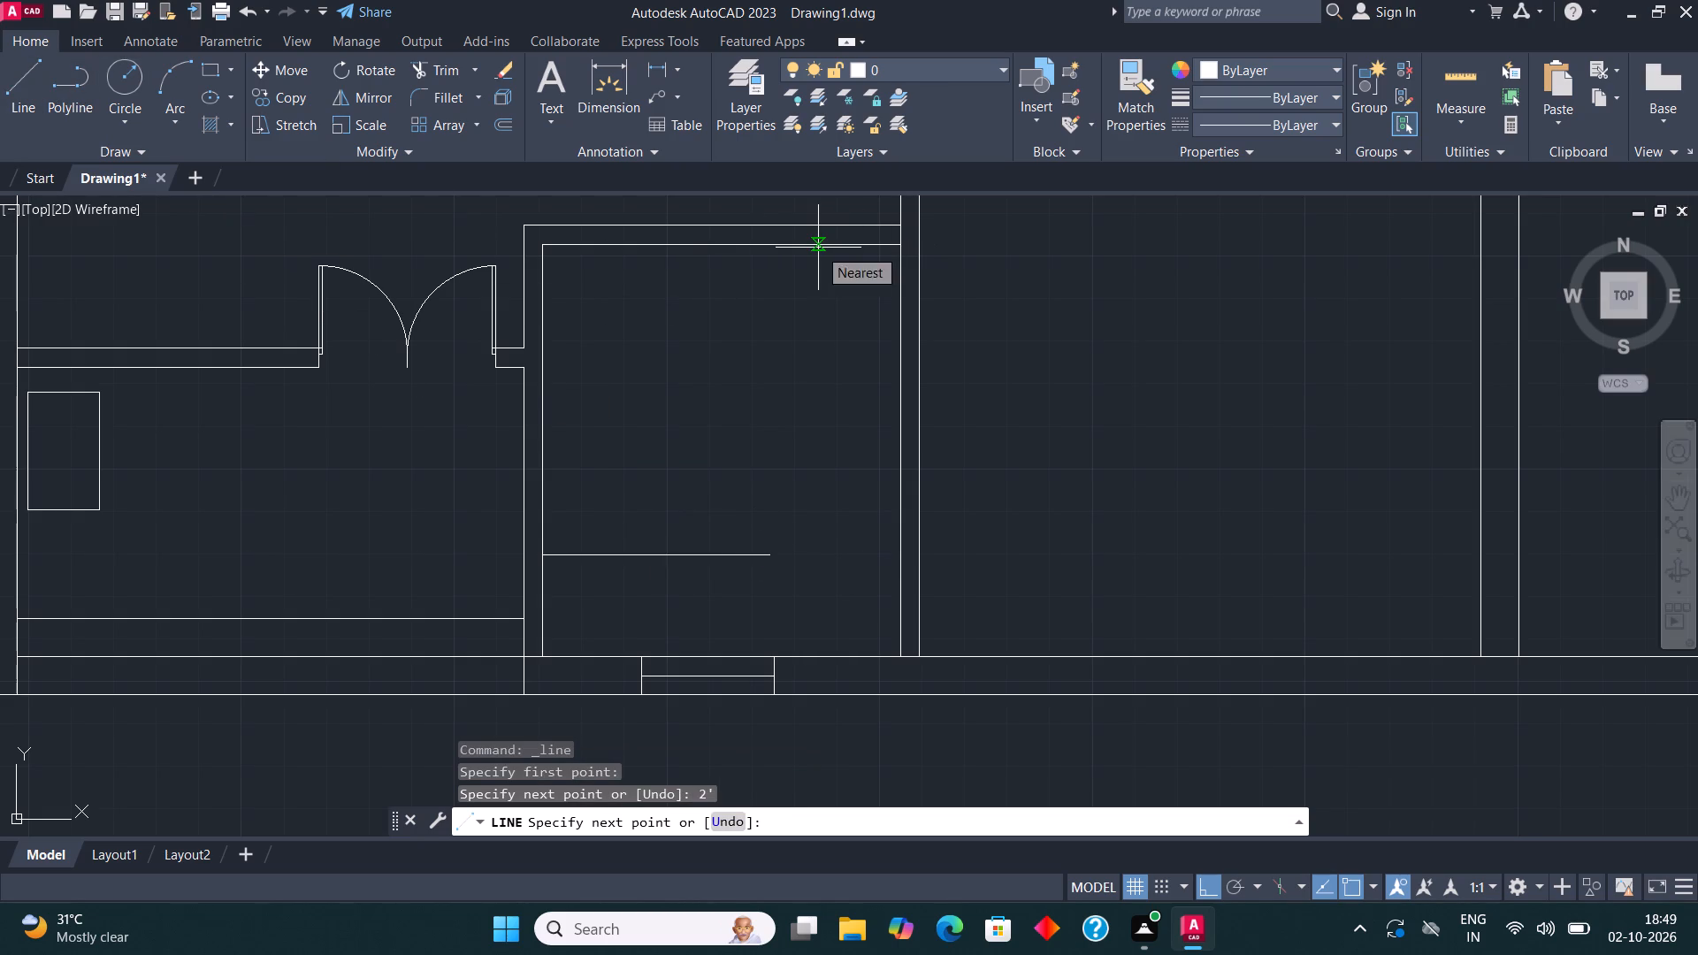
{"action": "left_click", "coordinate": [802, 531]}
Fillet the horizontal and vertical lines so they meet in a sharp corner, completing the L-shaped counter edge.
{"action": "left_click", "coordinate": [447, 99]}
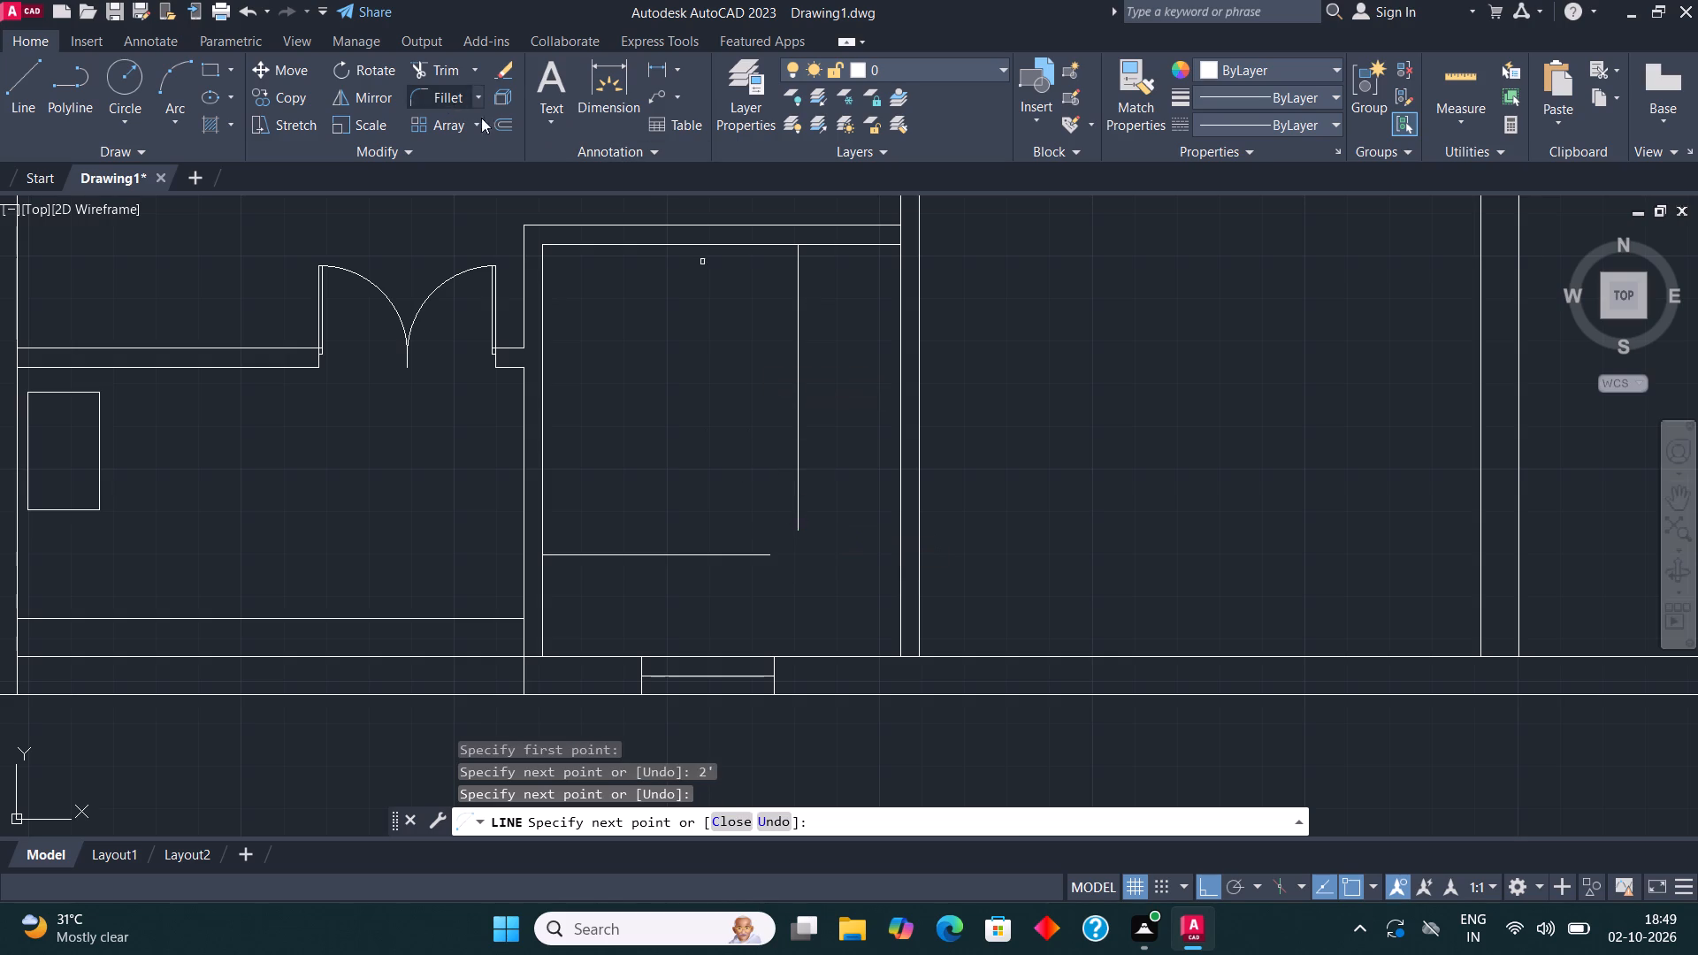
{"action": "left_click", "coordinate": [749, 557]}
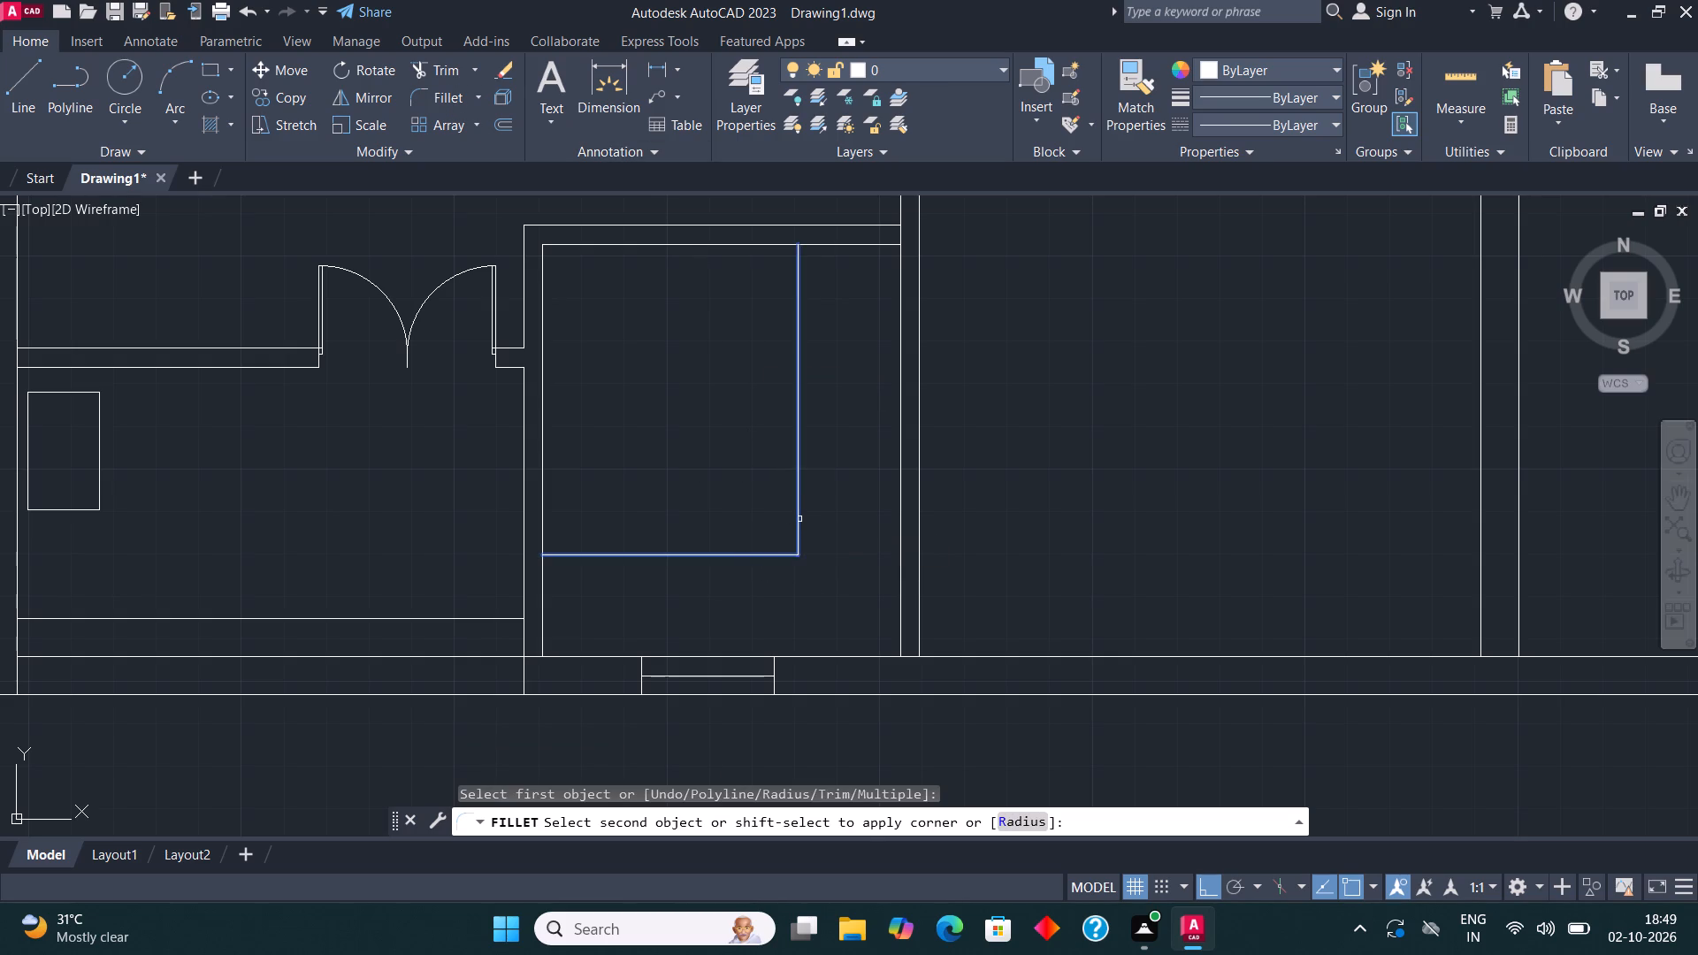
{"action": "left_click", "coordinate": [799, 518]}
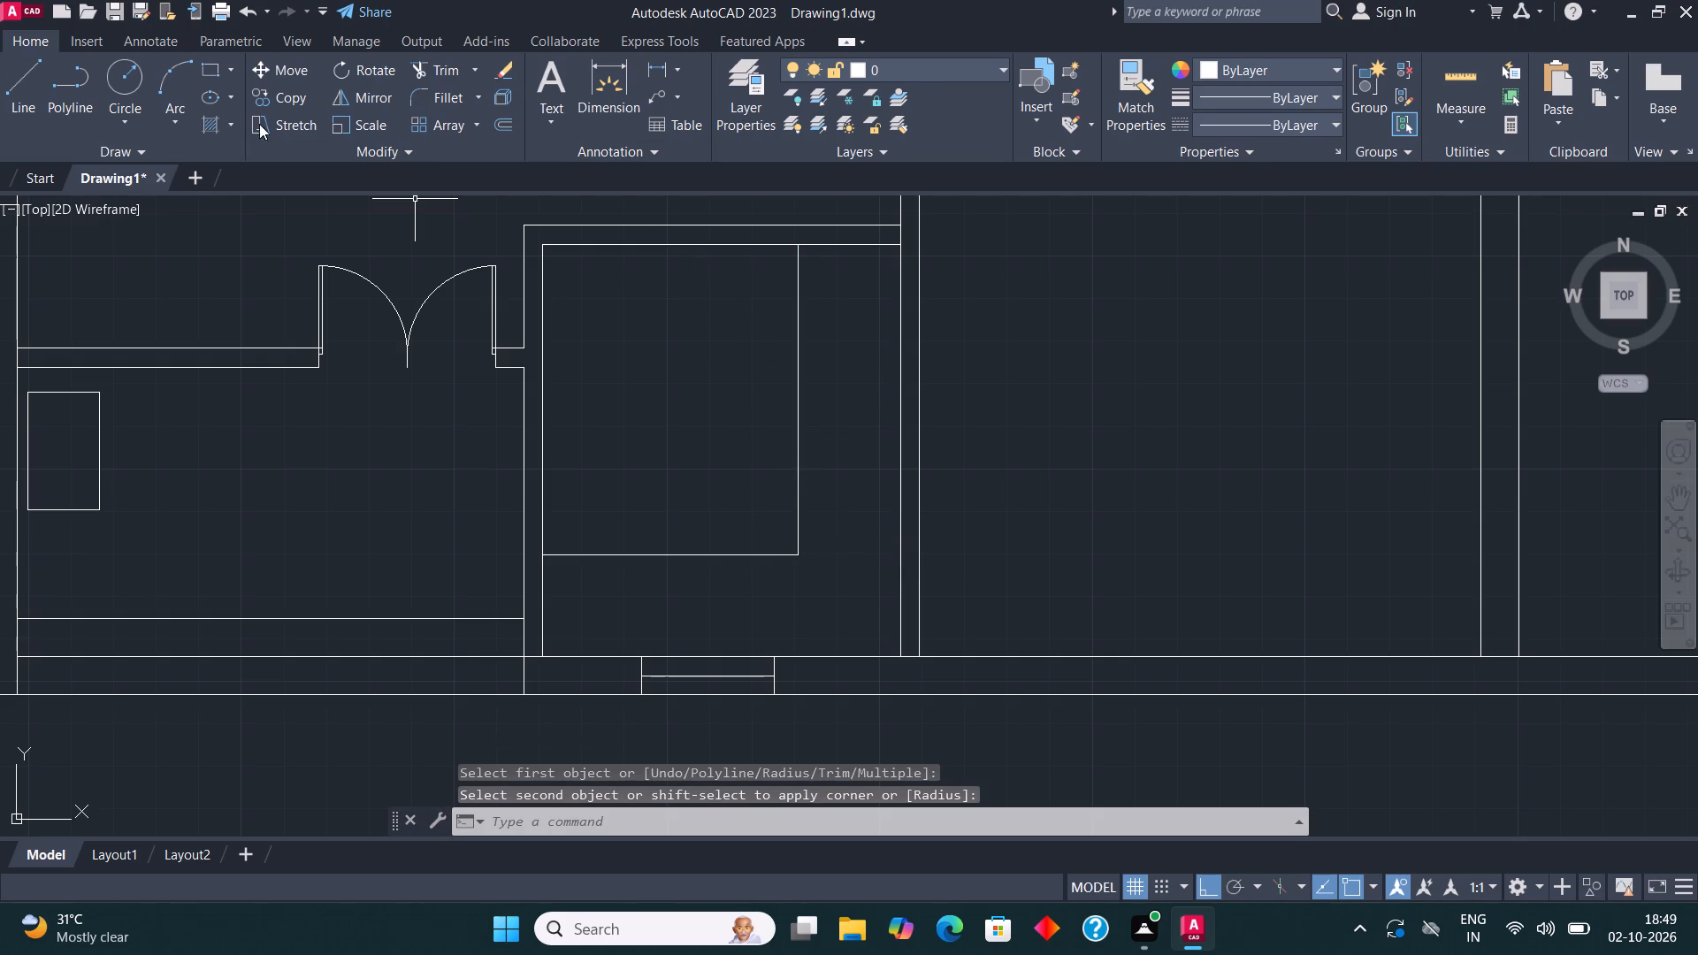
Draw a small horizontal rectangle within the counter strip, between the counter edge and bottom wall near the room's lower-left corner.
{"action": "left_click", "coordinate": [209, 65]}
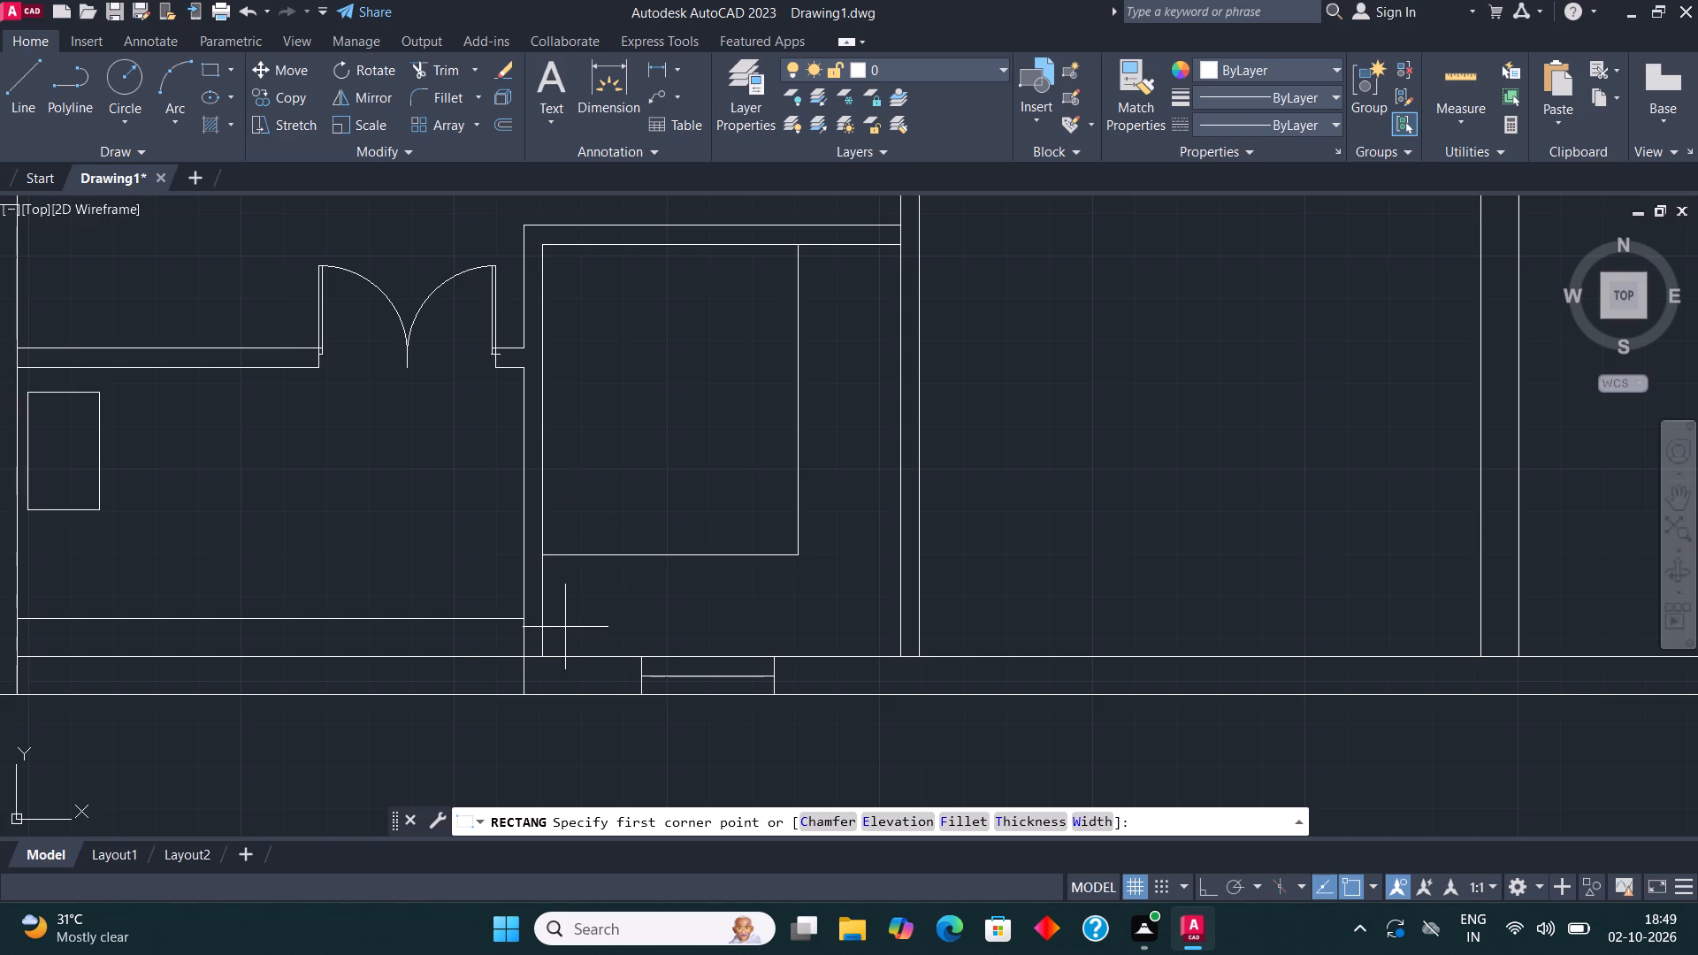
{"action": "scroll", "coordinate": [562, 584], "scroll_direction": "up", "scroll_amount": 2}
{"action": "left_click", "coordinate": [542, 539]}
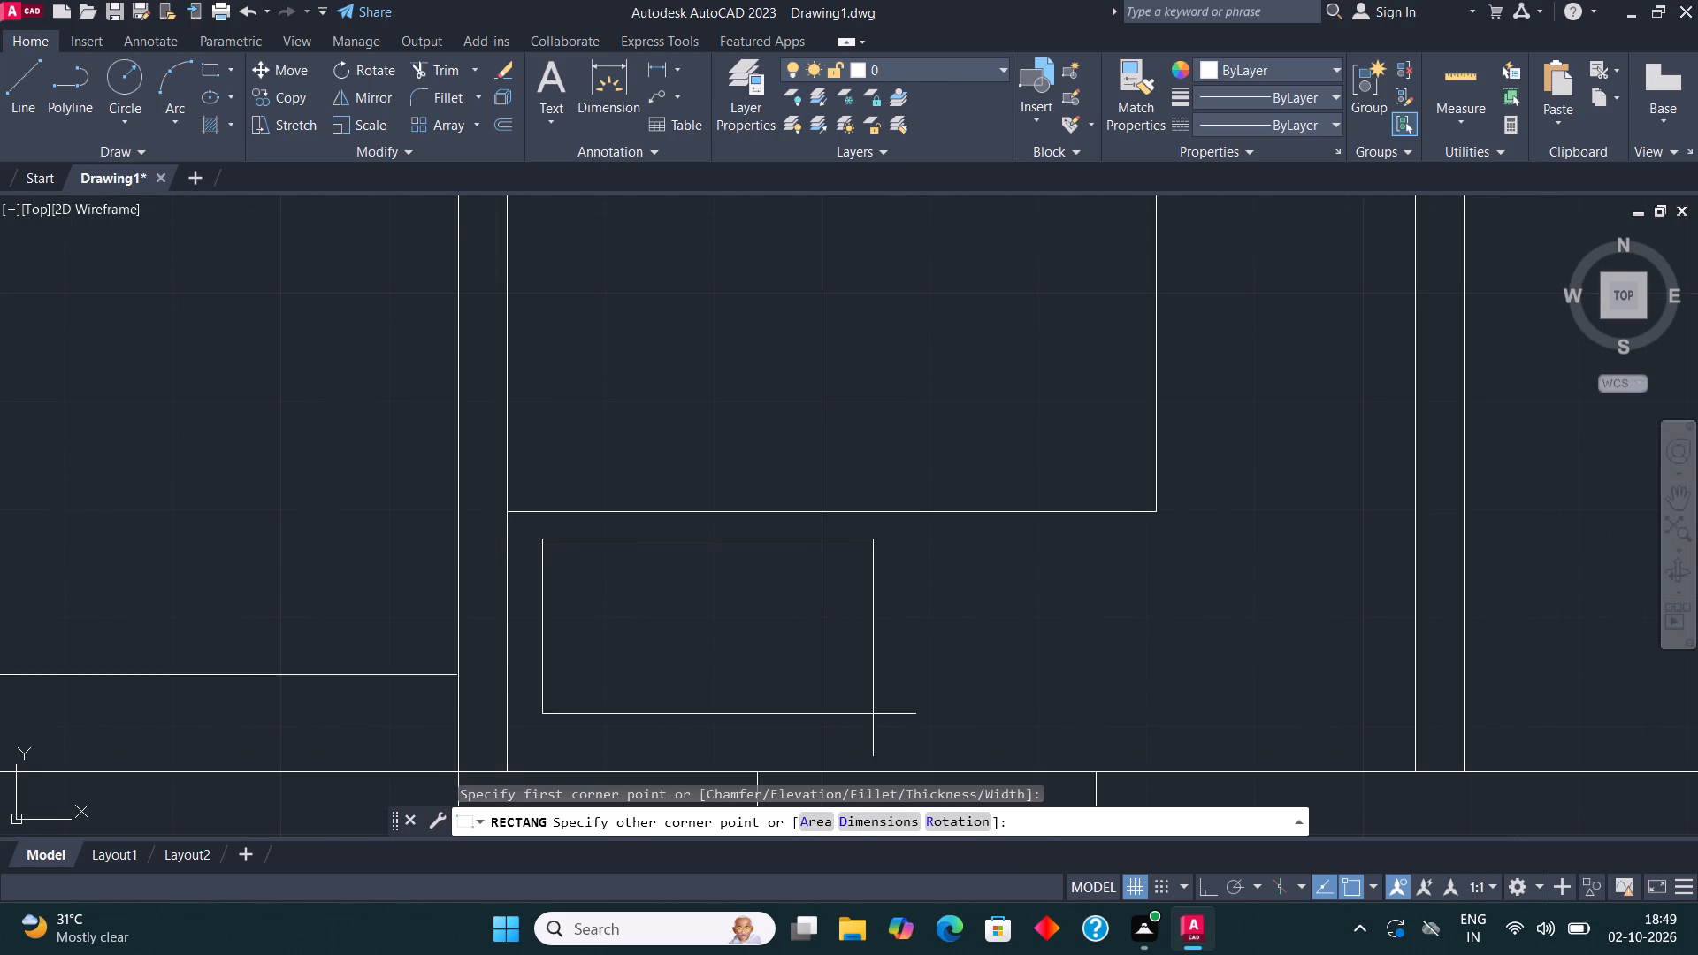
{"action": "left_click", "coordinate": [834, 730]}
{"action": "middle_click_drag", "start_coordinate": [843, 619], "coordinate": [668, 555]}
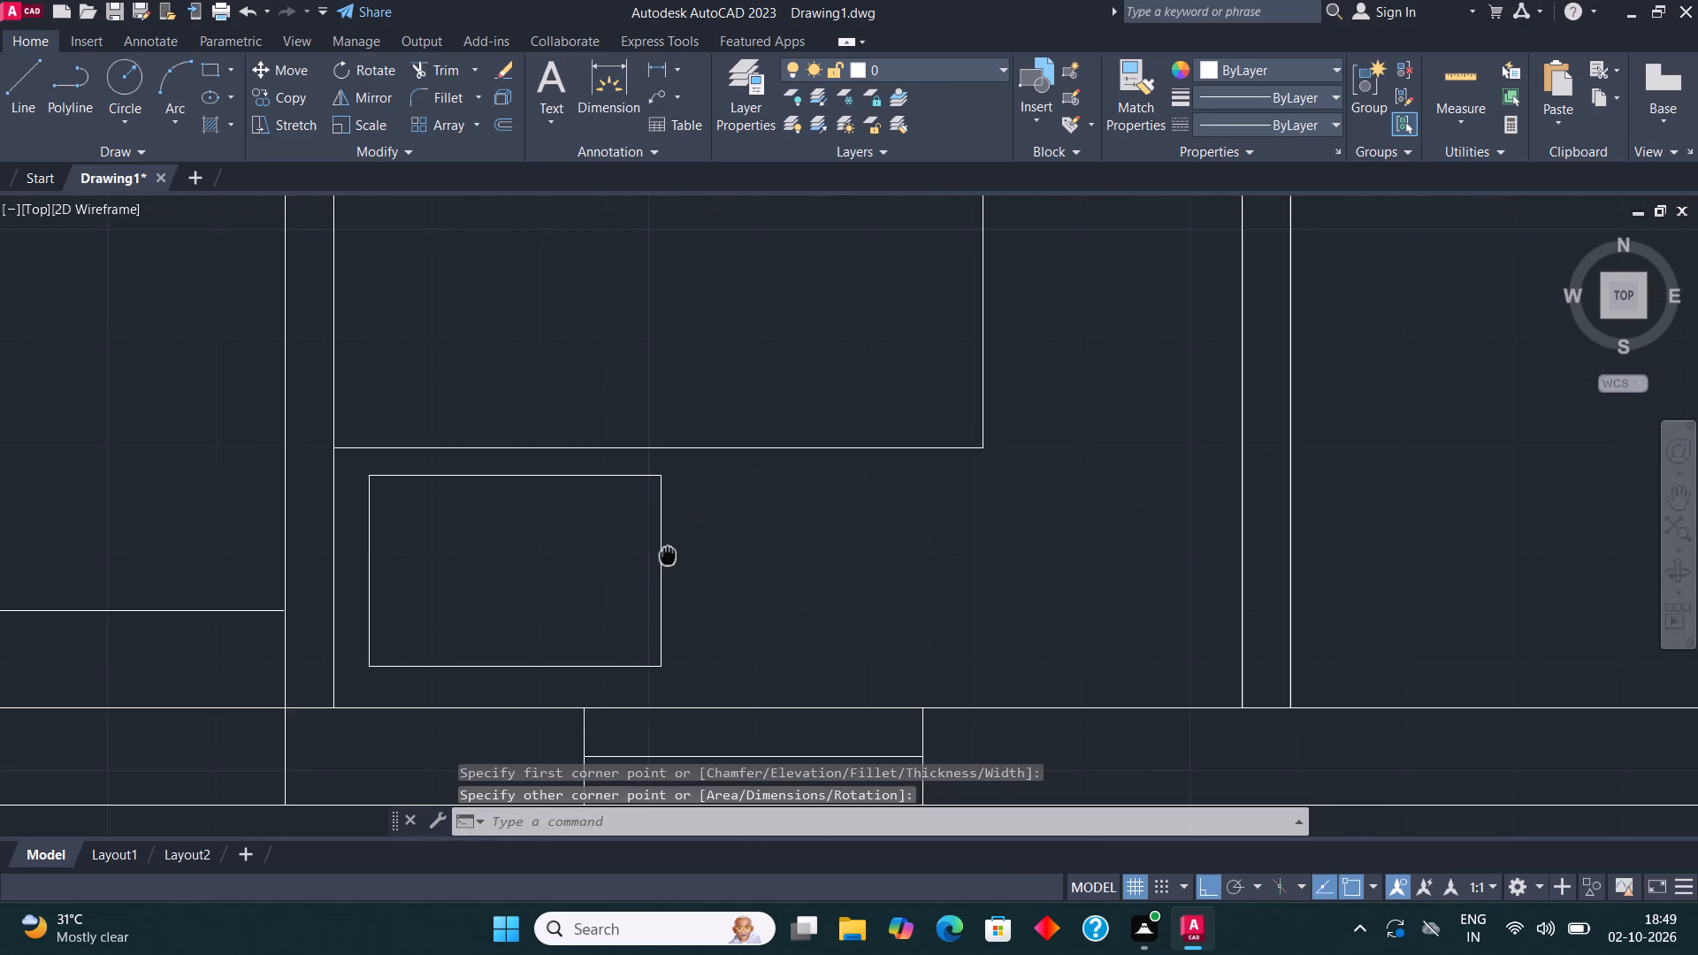
Draw an L-shaped line inside the small counter rectangle, from its bottom edge up and across to its right edge.
{"action": "middle_click_drag", "start_coordinate": [668, 555], "coordinate": [780, 631]}
{"action": "left_click", "coordinate": [19, 68]}
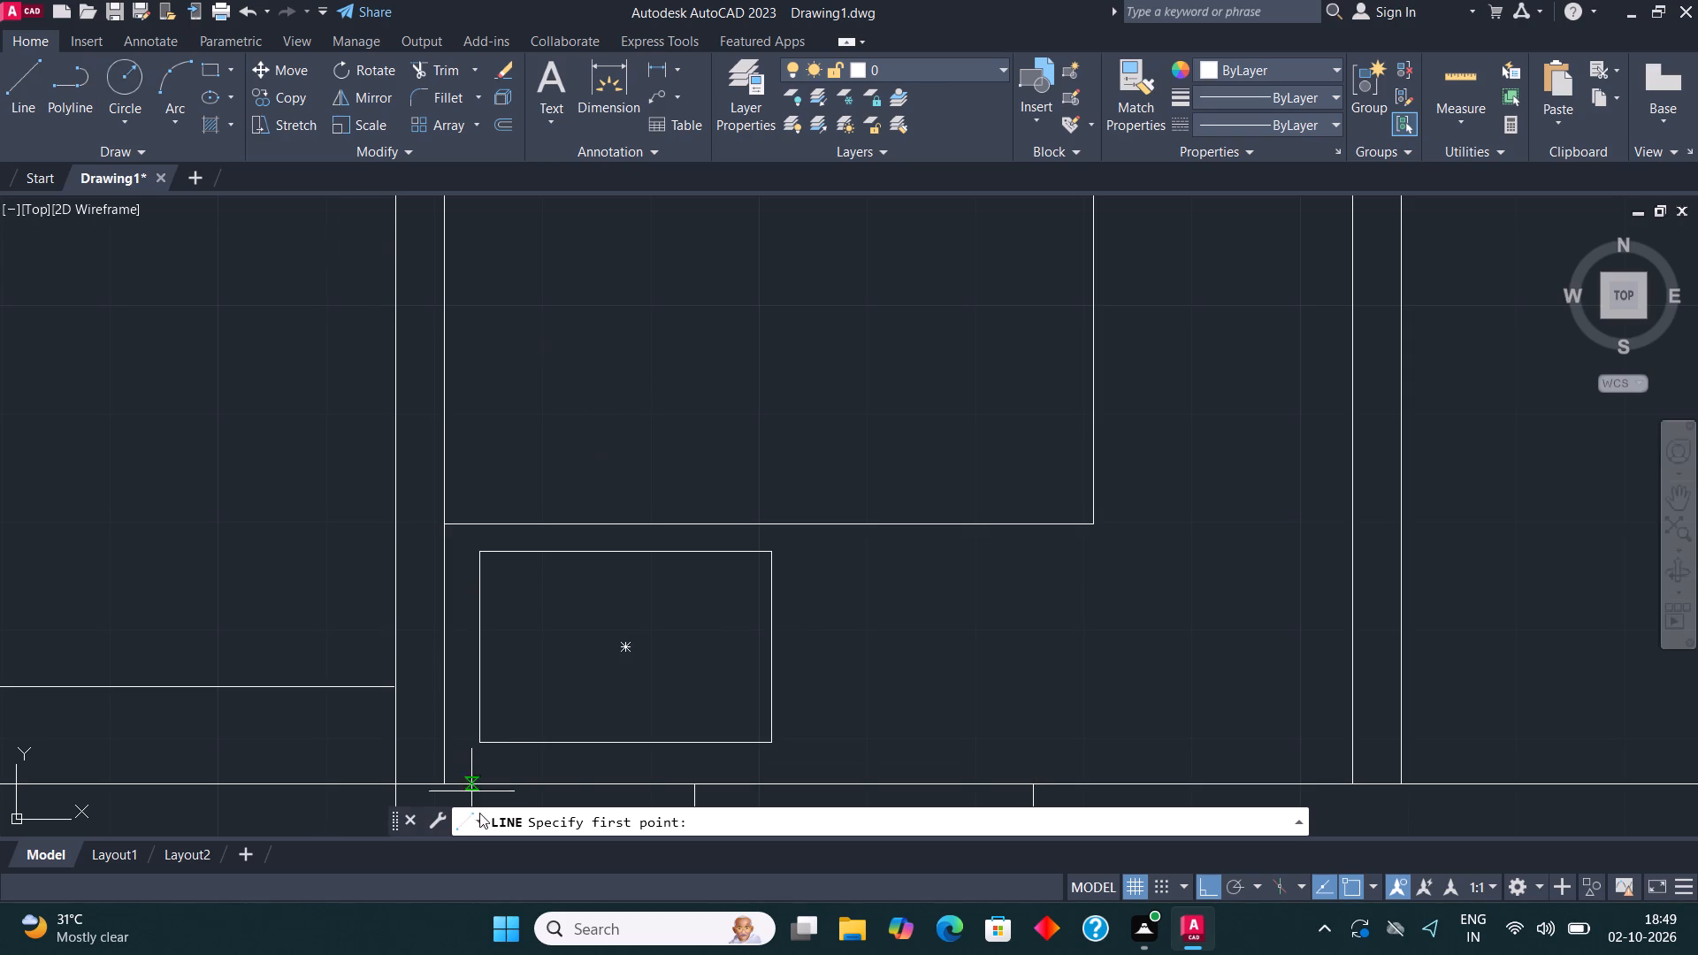
{"action": "left_click", "coordinate": [530, 741]}
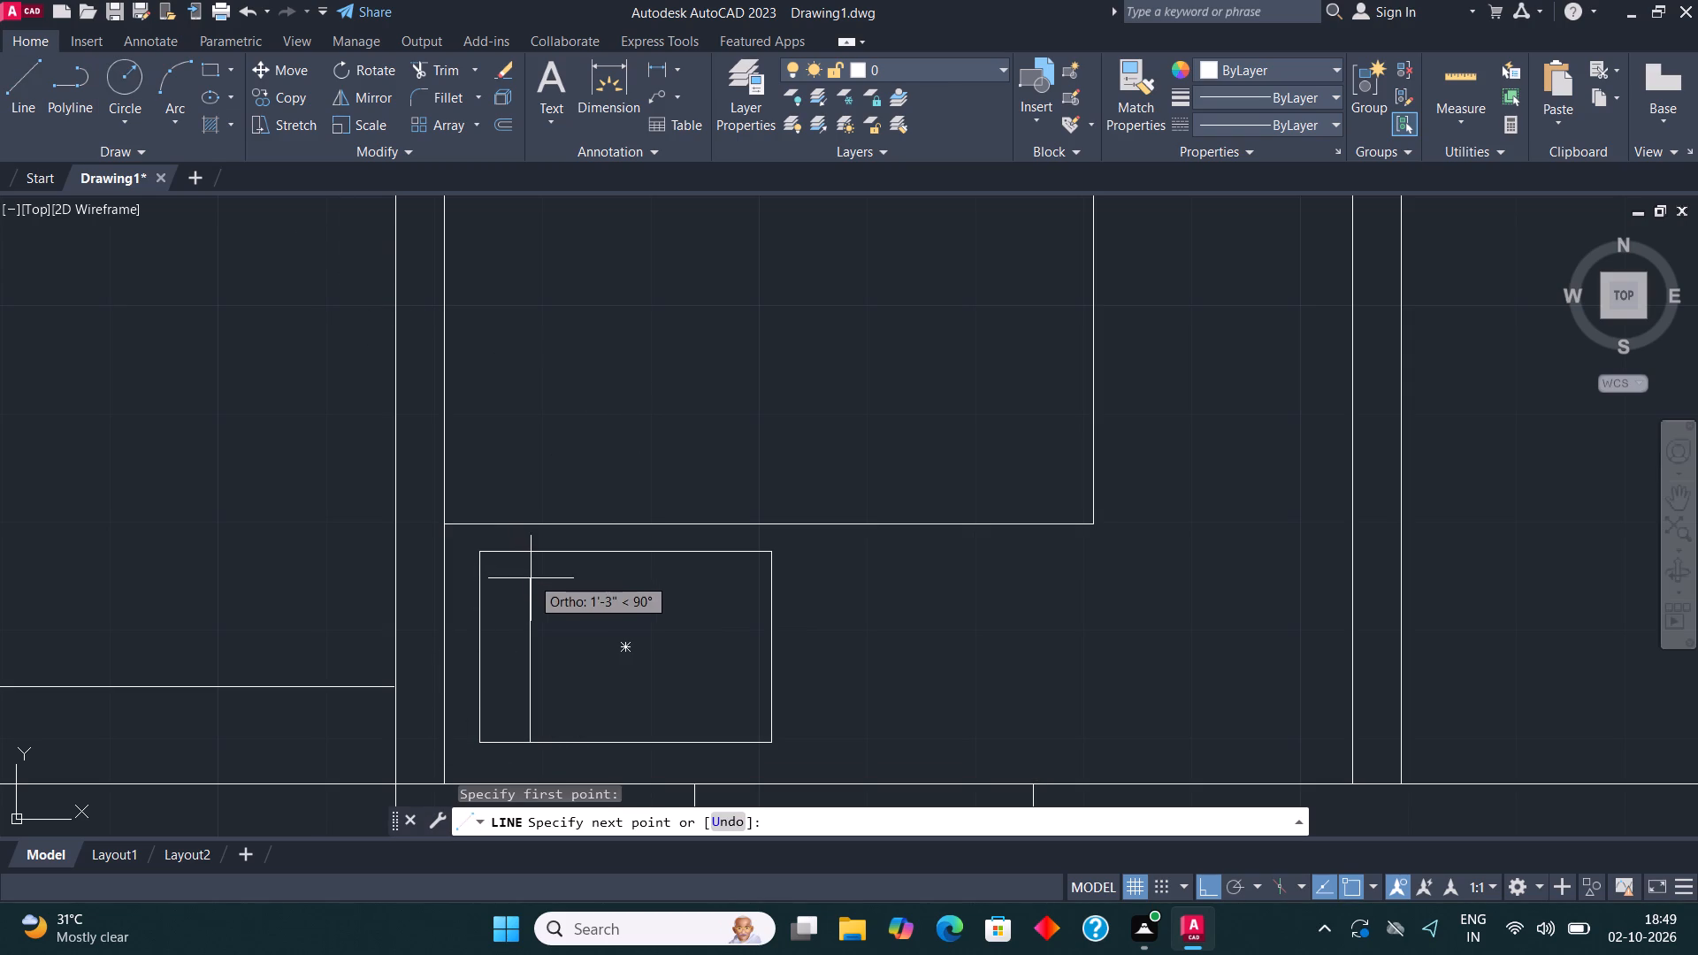
{"action": "left_click", "coordinate": [535, 592]}
{"action": "left_click", "coordinate": [771, 591]}
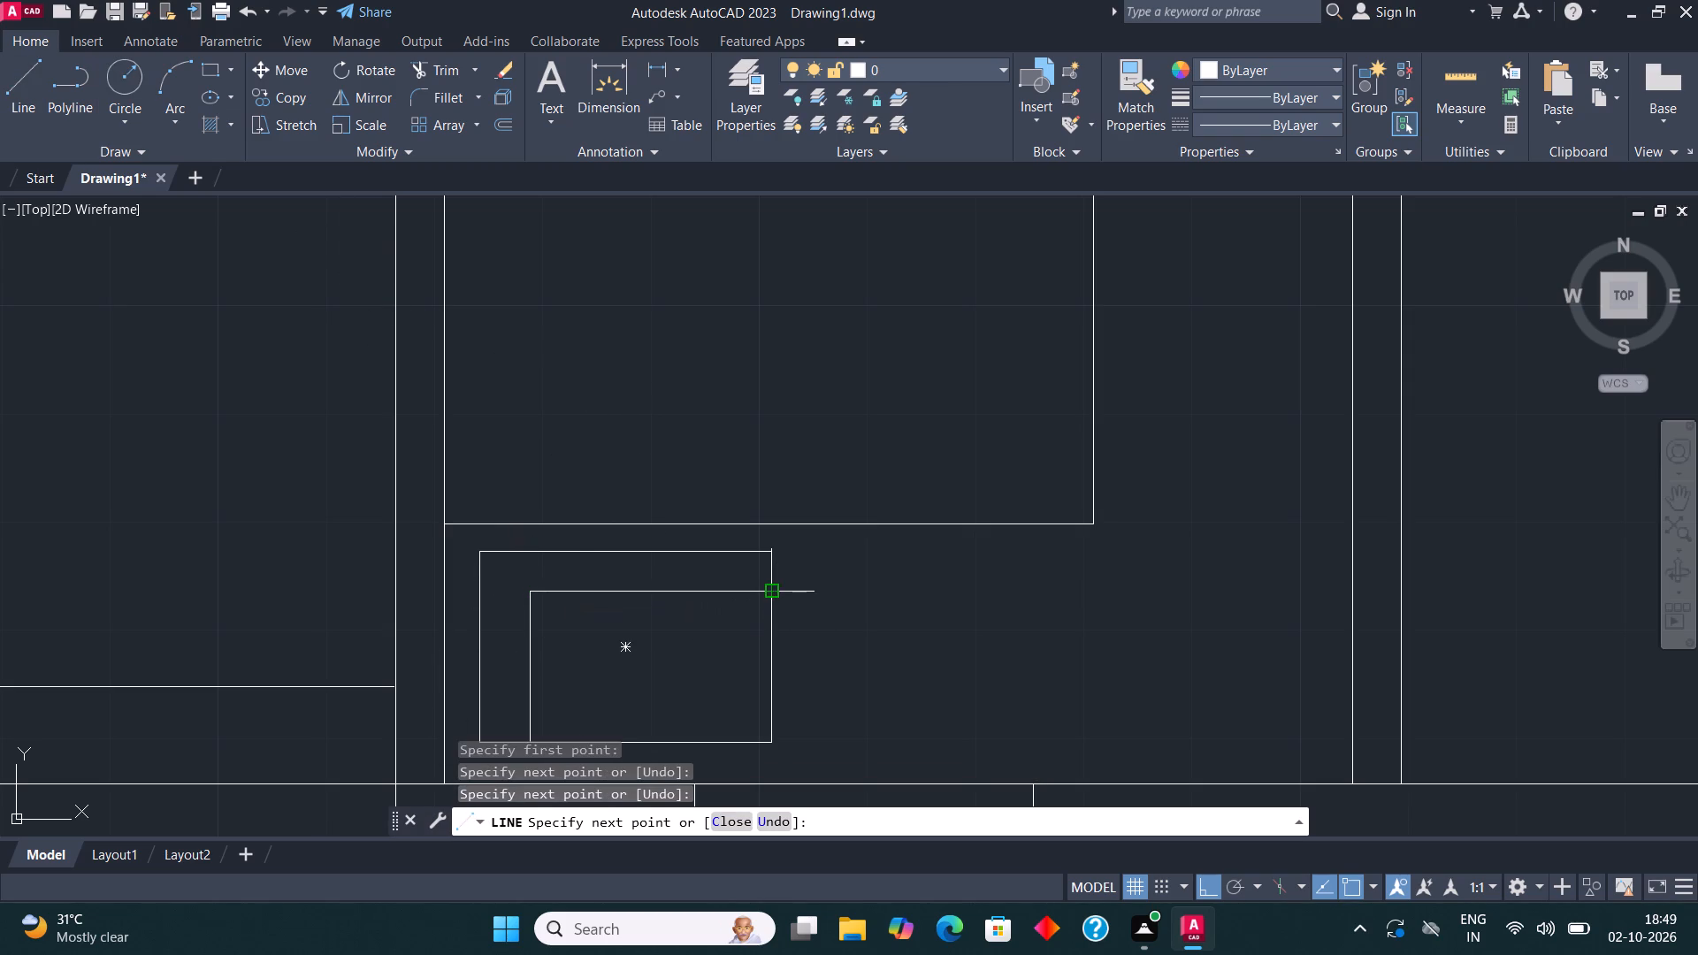
{"action": "key", "text": "Escape"}
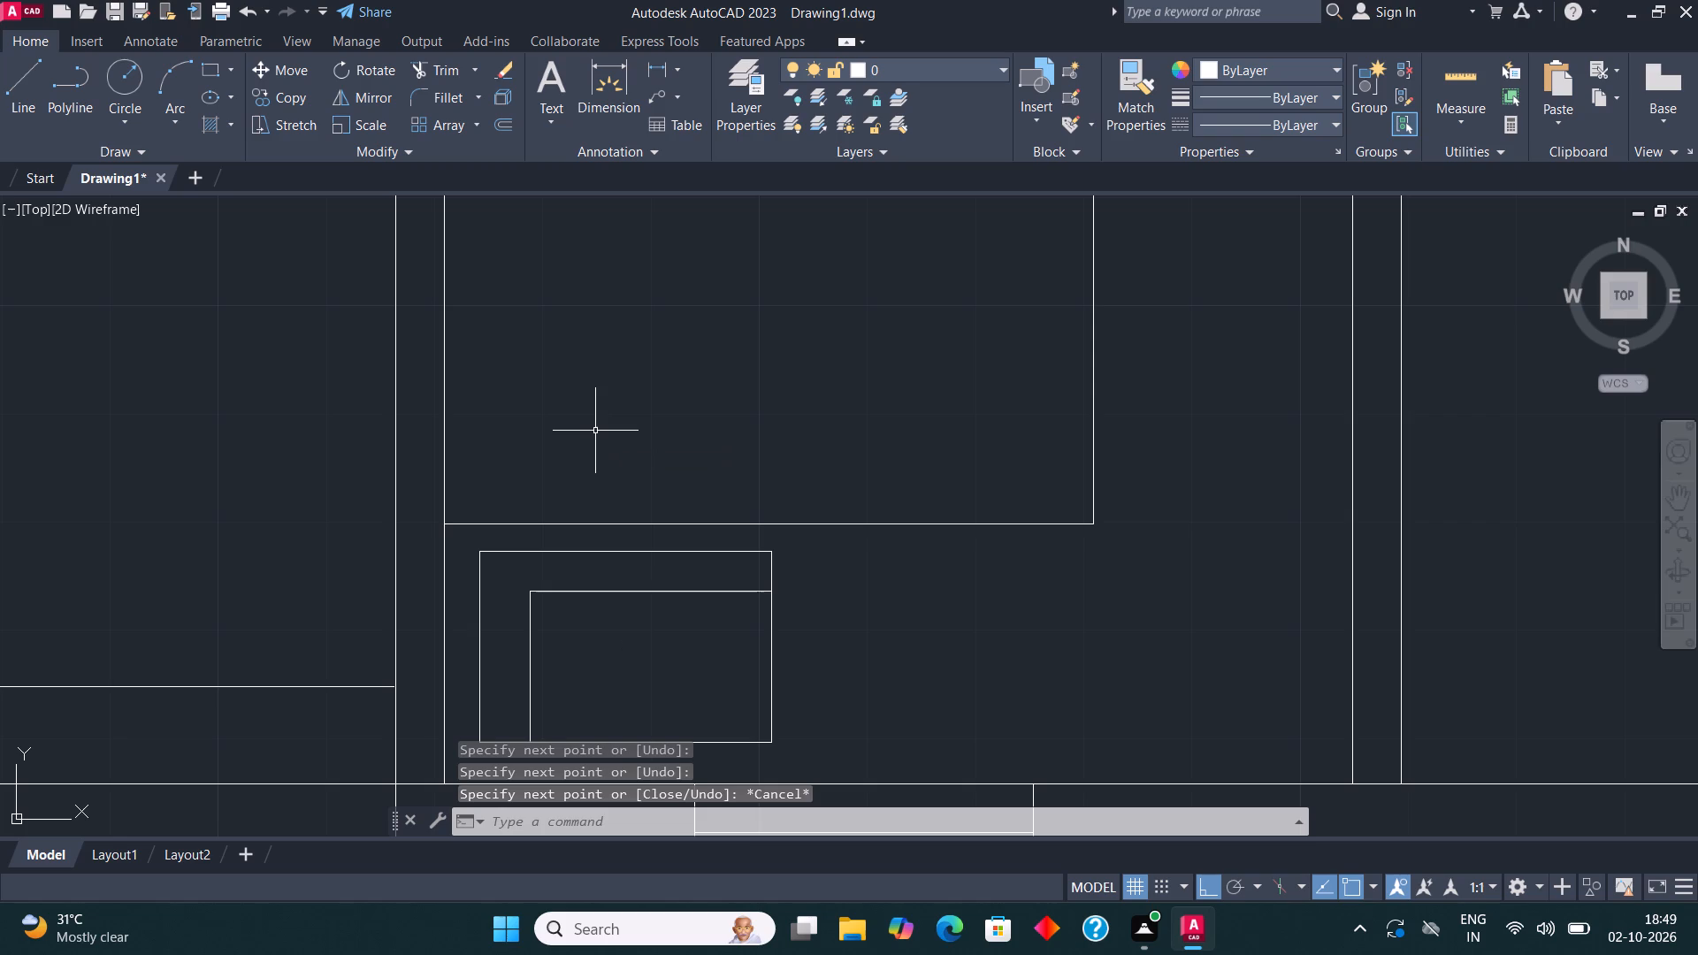
Draw a second, wider rectangle on the bottom counter strip, just right of the first small rectangle.
{"action": "scroll", "coordinate": [169, 294], "scroll_direction": "down", "scroll_amount": 1}
{"action": "scroll", "coordinate": [541, 431], "scroll_direction": "down", "scroll_amount": 1}
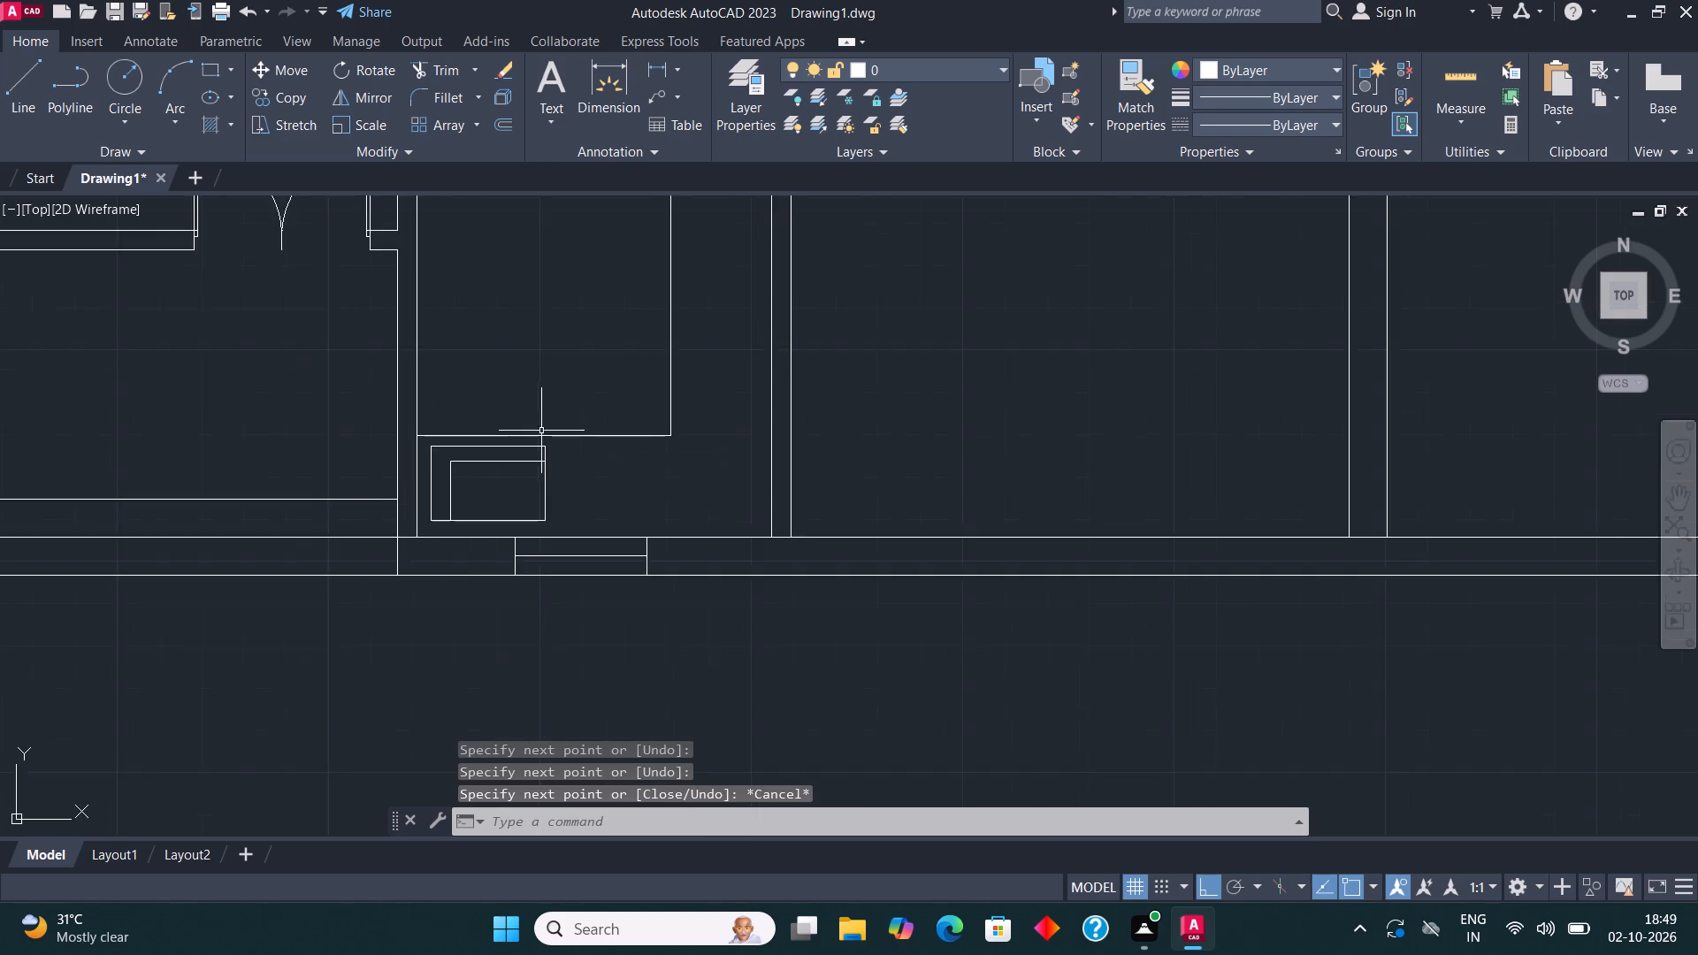
{"action": "middle_click_drag", "start_coordinate": [550, 437], "coordinate": [555, 472]}
{"action": "left_click", "coordinate": [213, 74]}
{"action": "scroll", "coordinate": [595, 479], "scroll_direction": "up", "scroll_amount": 2}
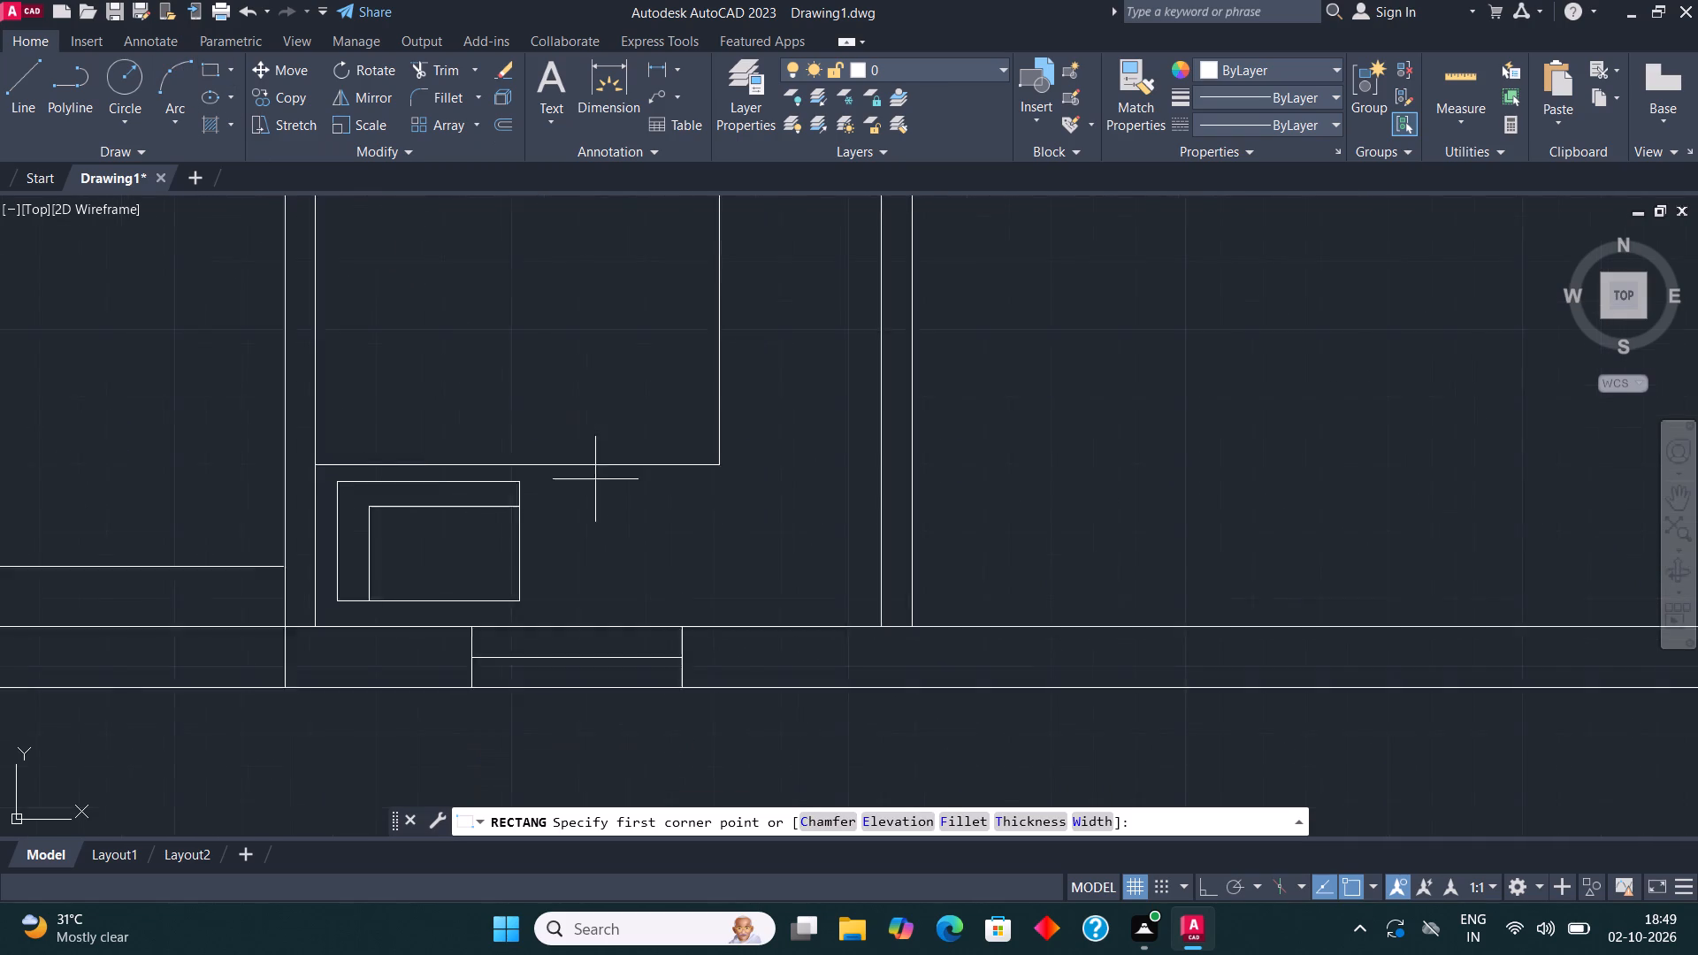
{"action": "left_click", "coordinate": [524, 669]}
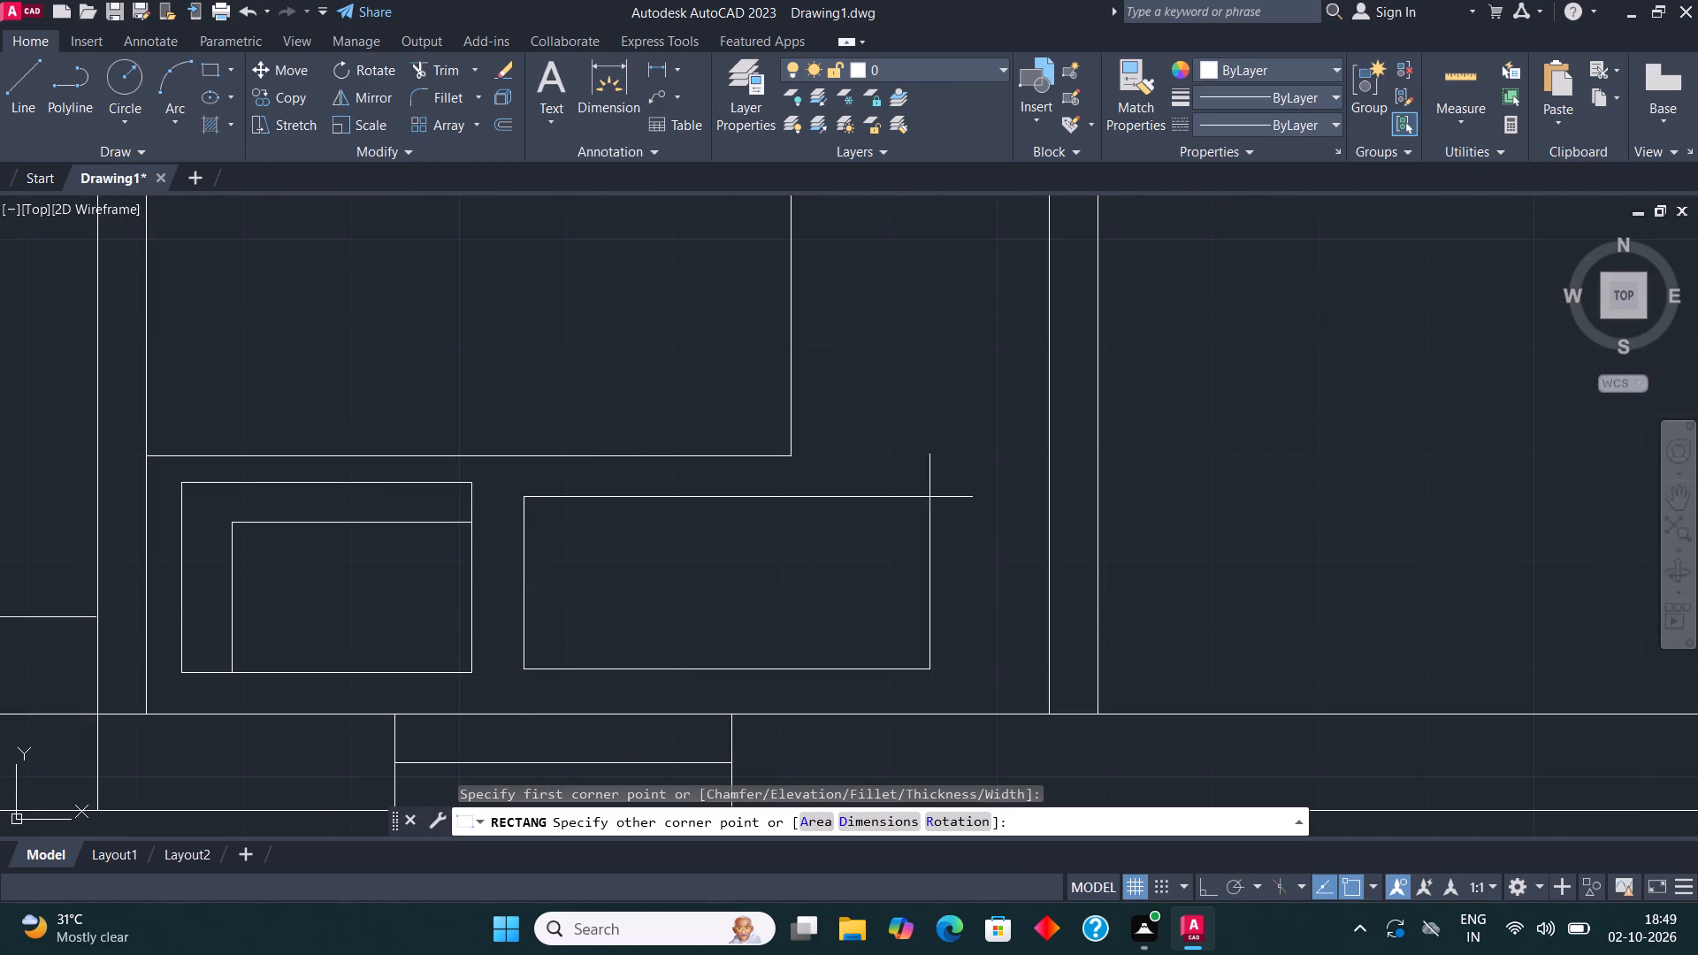
{"action": "left_click", "coordinate": [907, 489]}
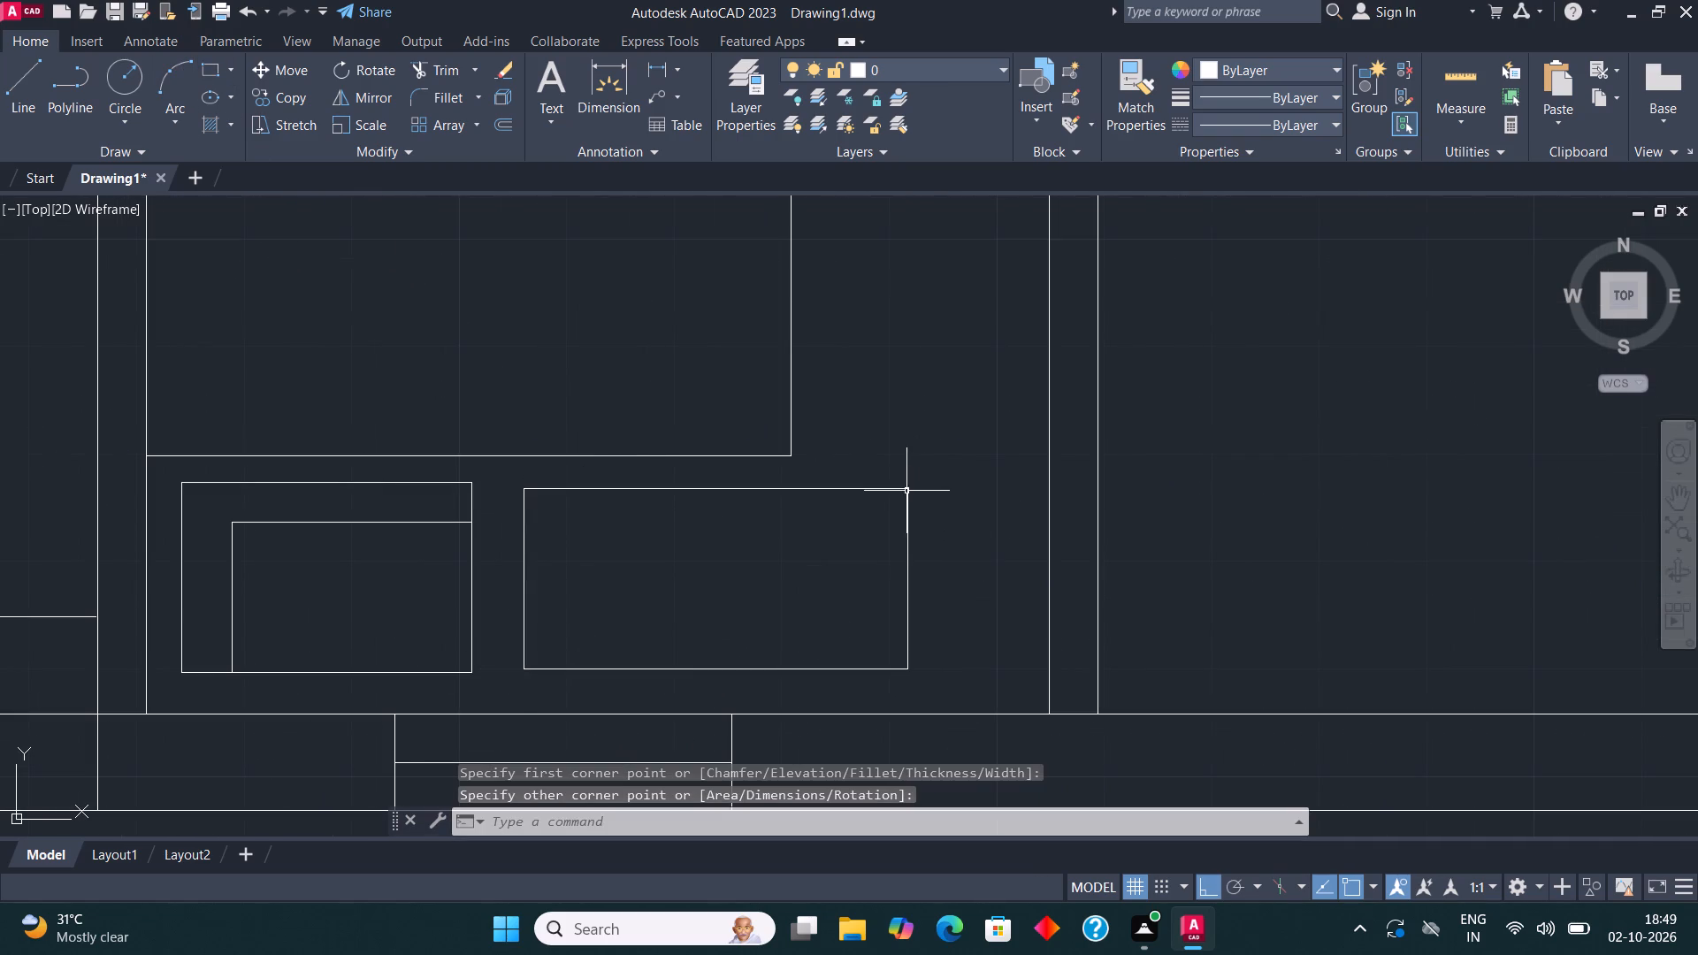
Draw a vertical line from the bottom to the top edge of the wider rectangle, slightly right of its middle.
{"action": "left_click", "coordinate": [27, 95]}
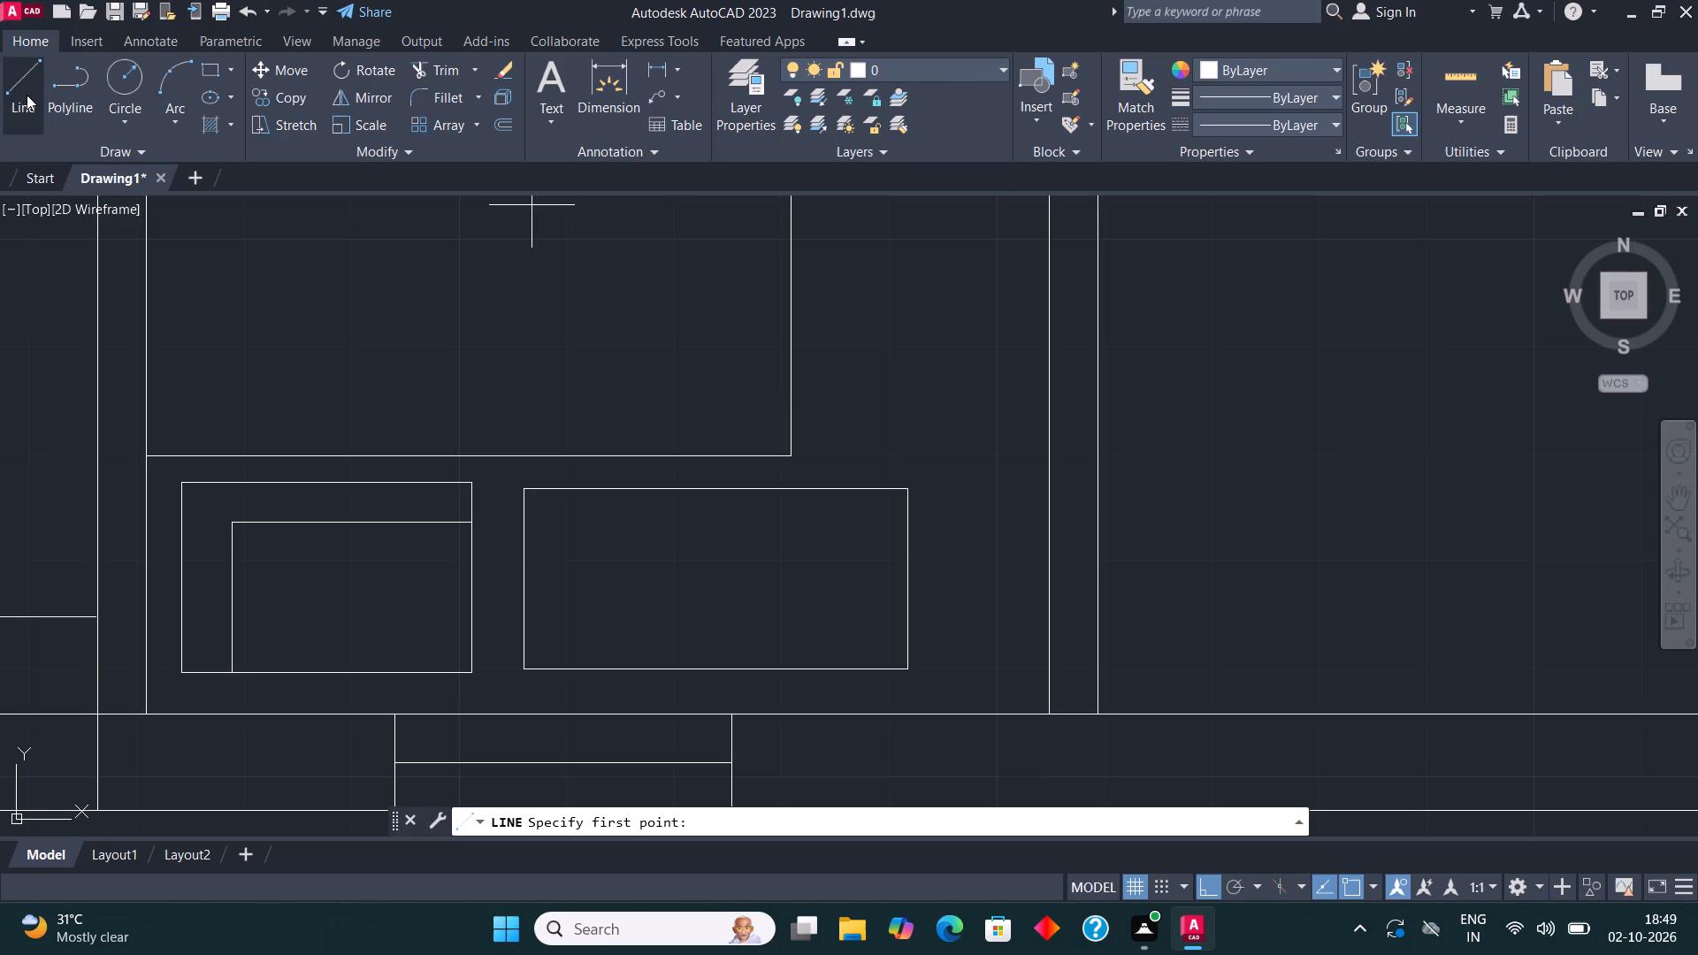
{"action": "left_click", "coordinate": [727, 674]}
{"action": "left_click", "coordinate": [733, 490]}
{"action": "key", "text": "Escape"}
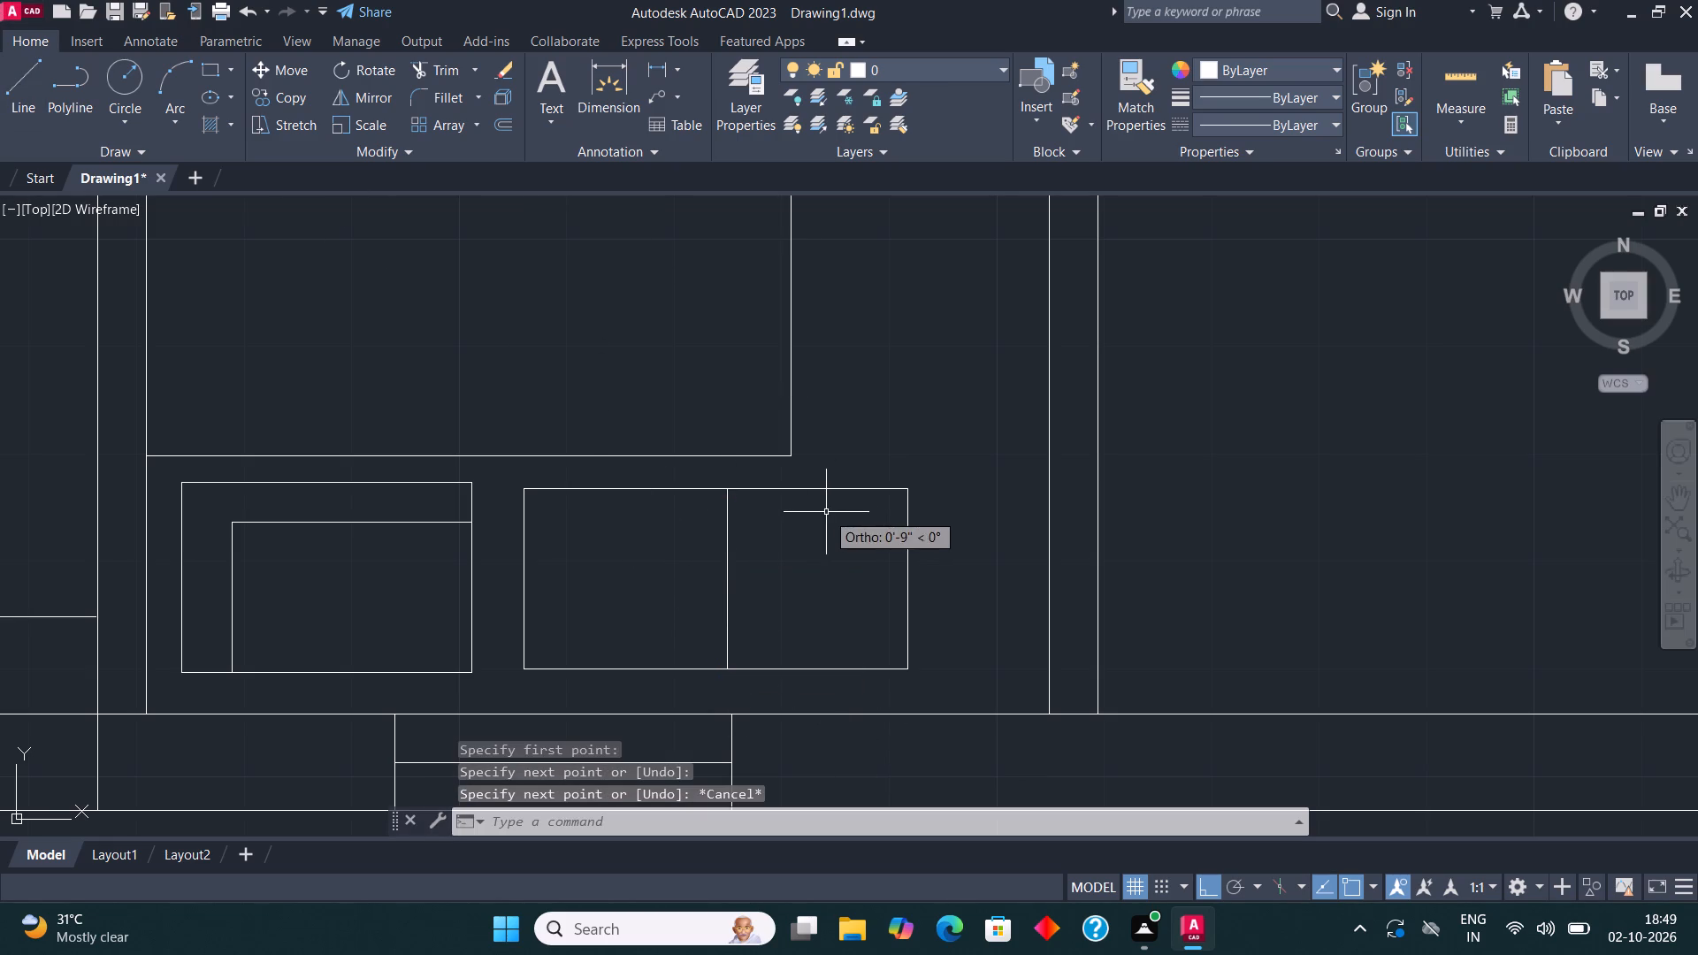
Draw a circle of about 1" radius just right of the dividing line, at mid-height of the rectangle.
{"action": "left_click", "coordinate": [119, 68]}
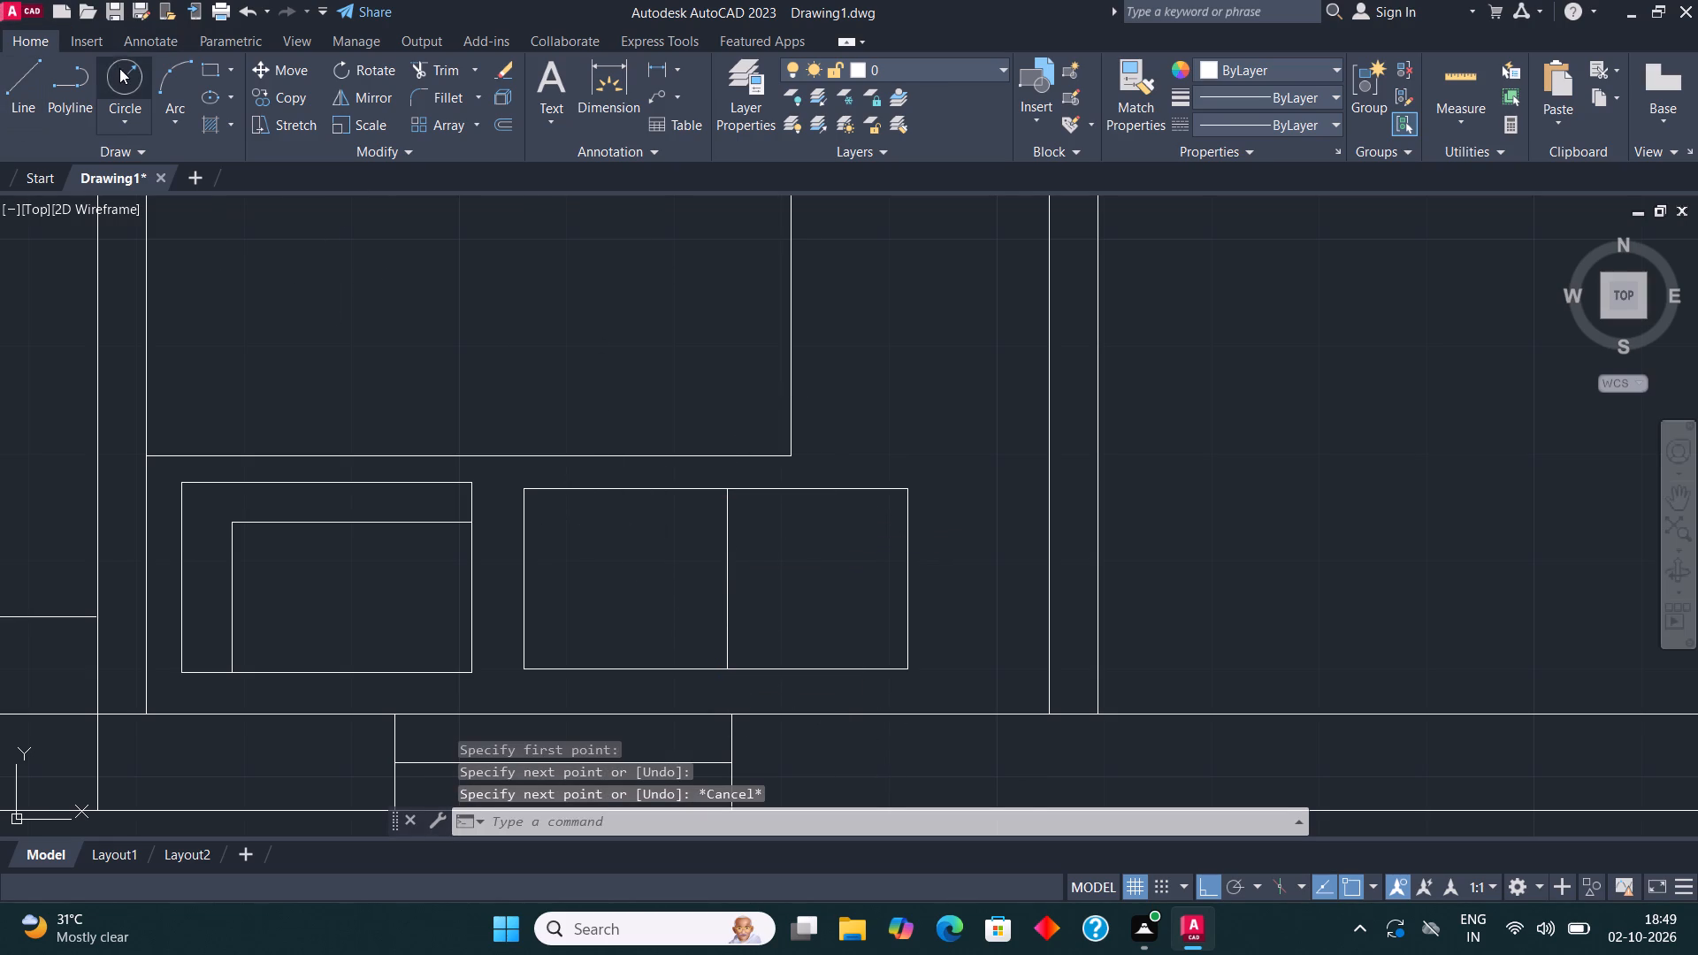
{"action": "left_click", "coordinate": [760, 579]}
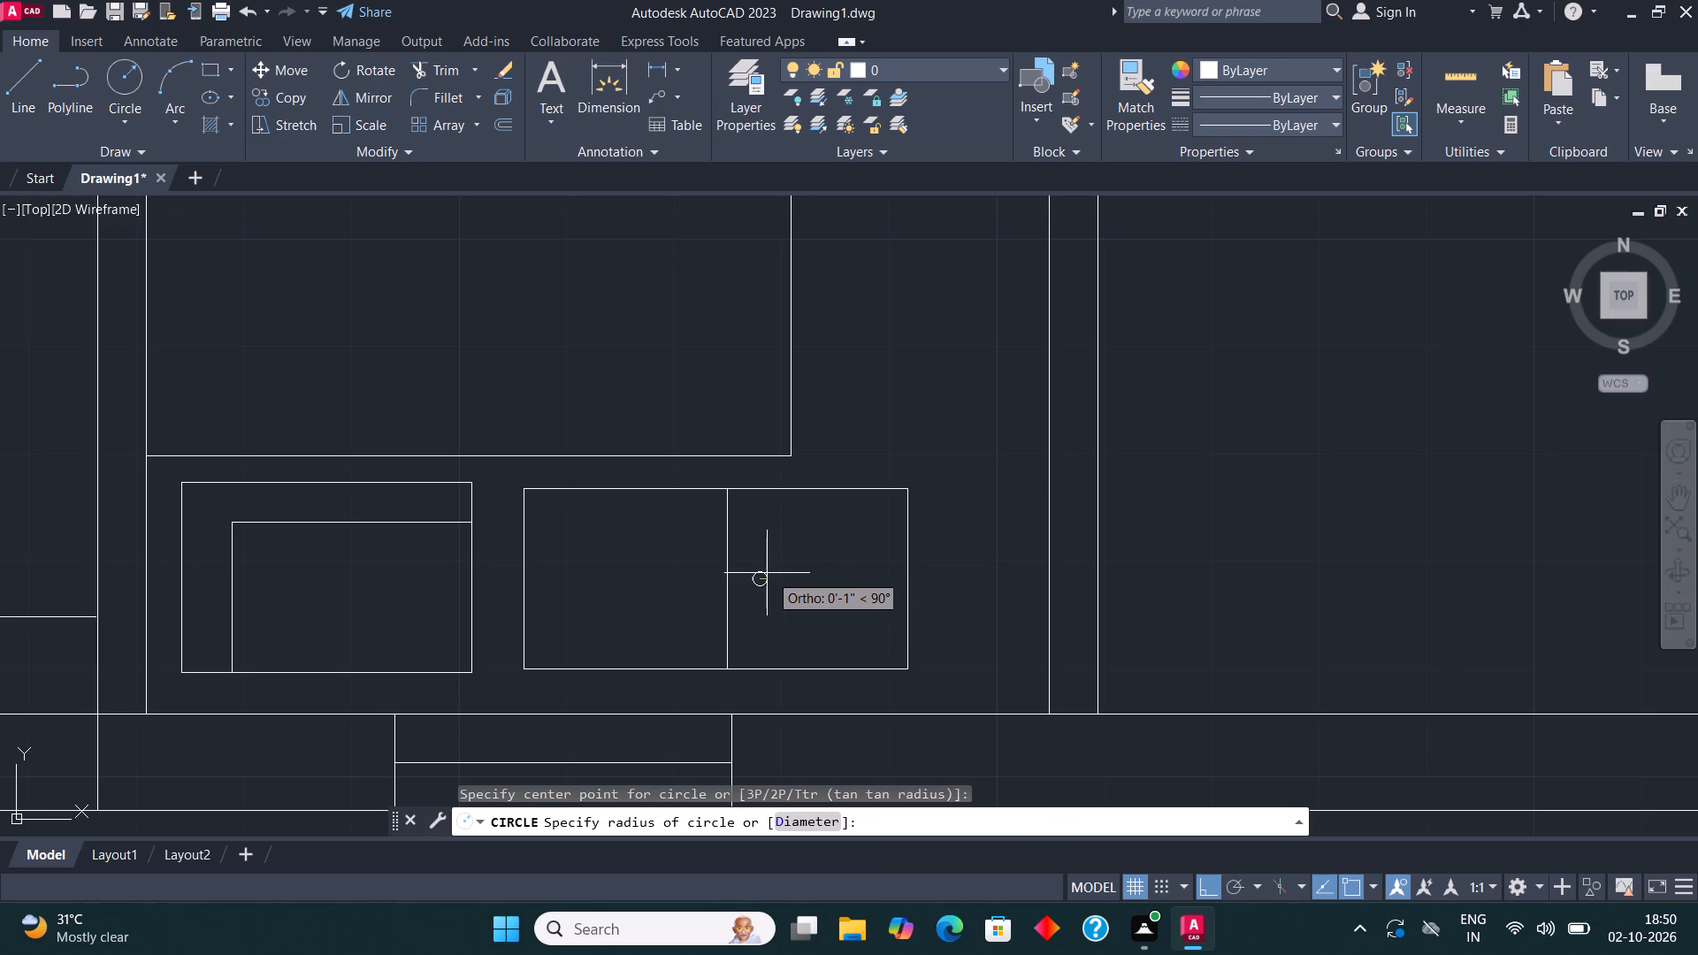
{"action": "left_click", "coordinate": [769, 573]}
{"action": "key", "text": "Escape"}
Draw an inner rectangle inside the left compartment, inset from the outer edges and reaching the dividing line.
{"action": "middle_click_drag", "start_coordinate": [928, 527], "coordinate": [961, 513]}
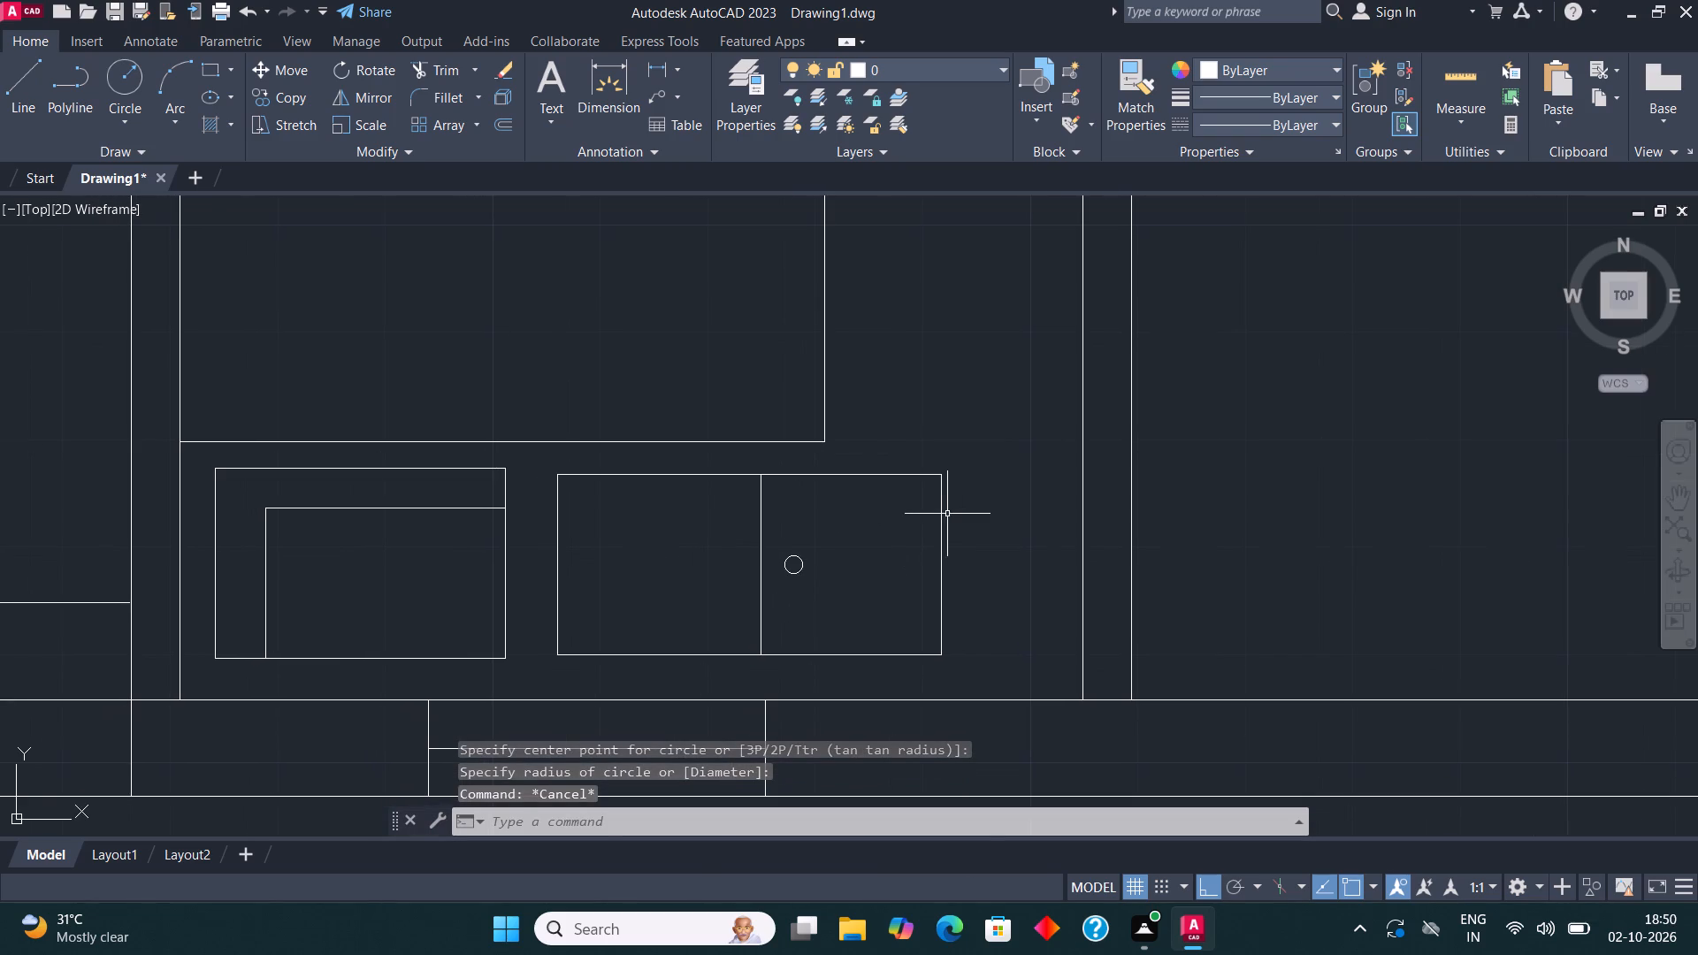
{"action": "scroll", "coordinate": [877, 569], "scroll_direction": "up", "scroll_amount": 1}
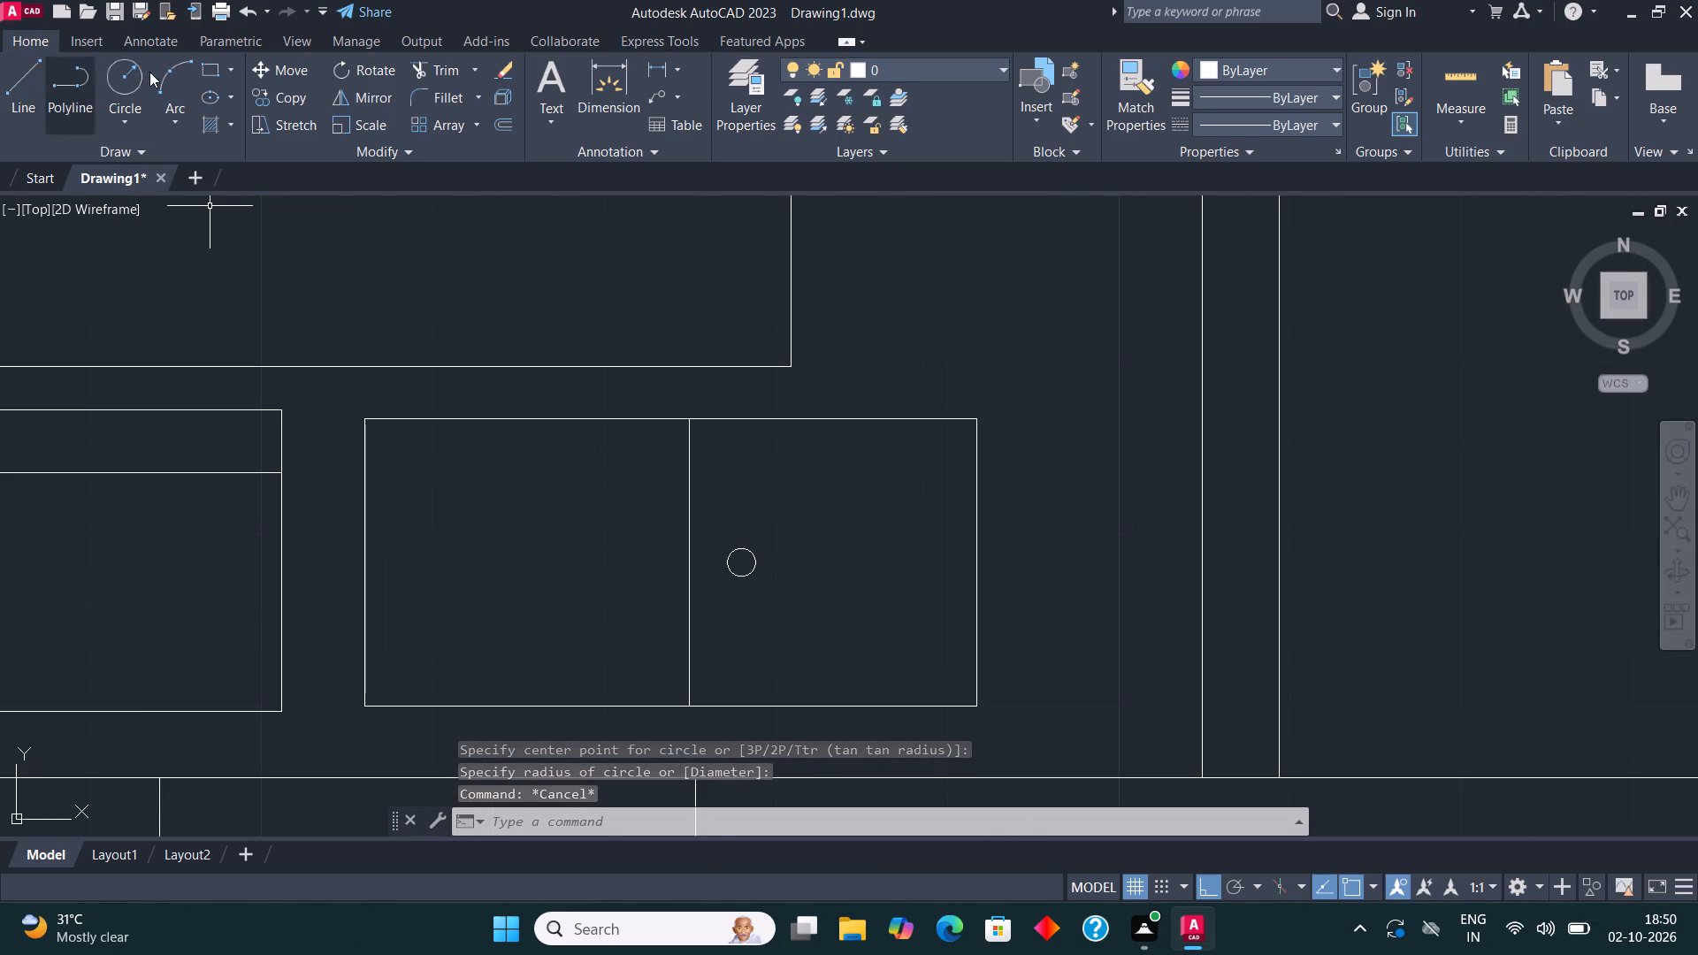
{"action": "left_click", "coordinate": [218, 68]}
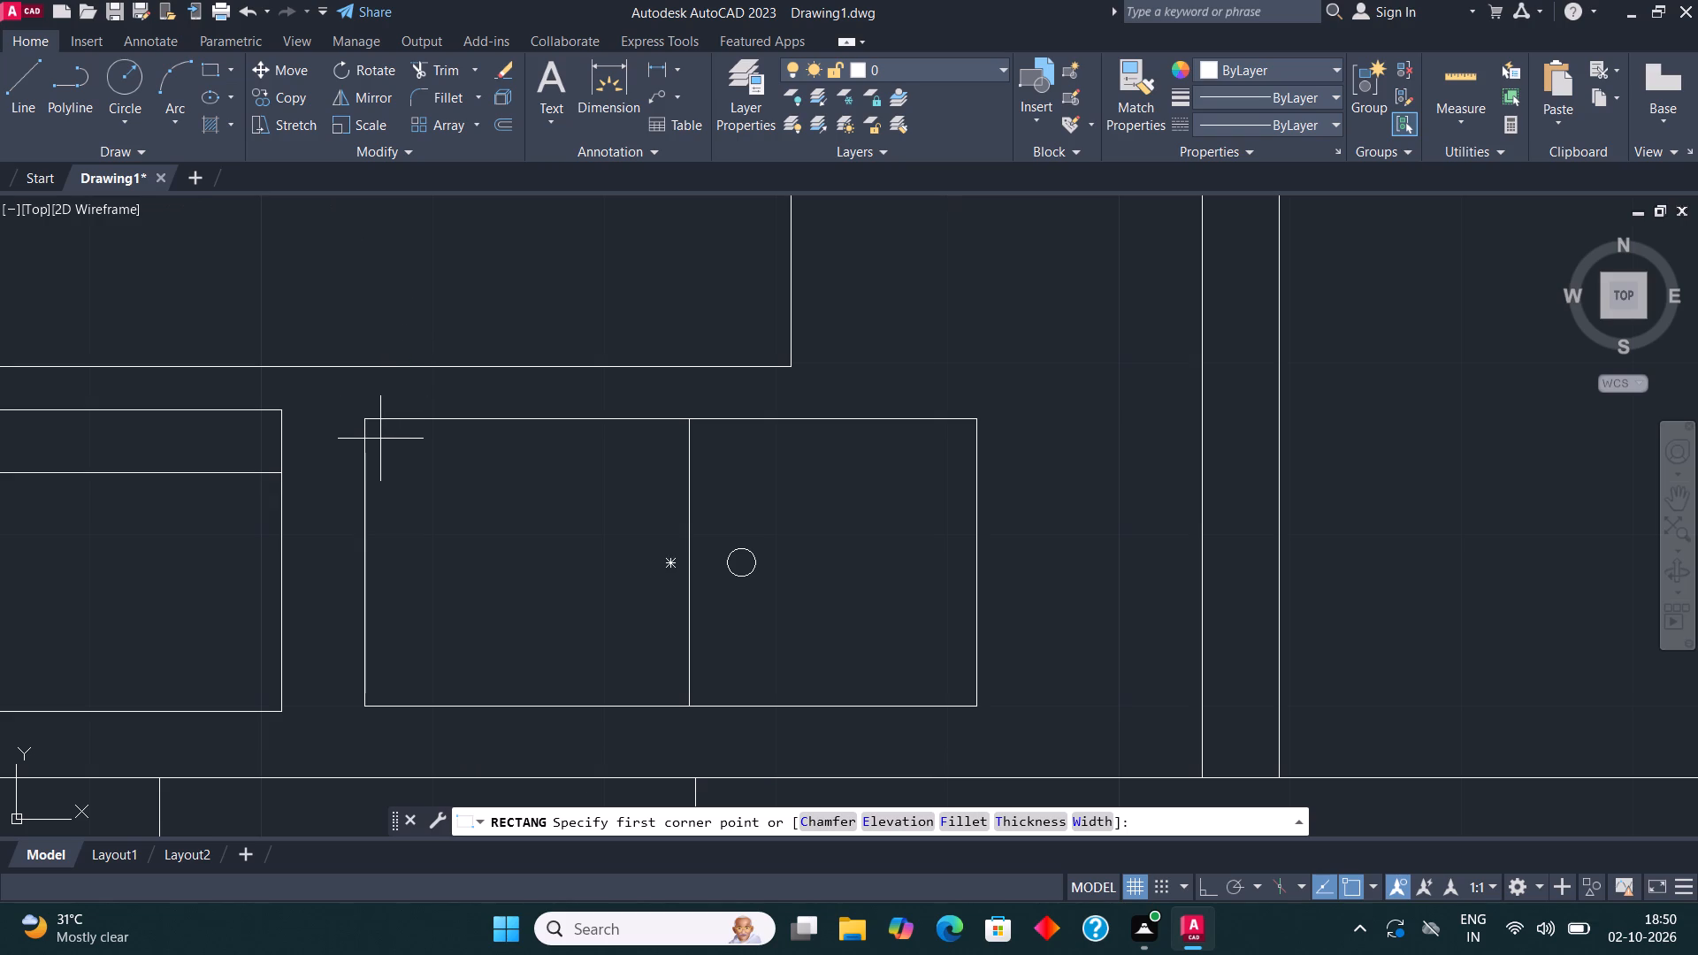
{"action": "left_click", "coordinate": [378, 439]}
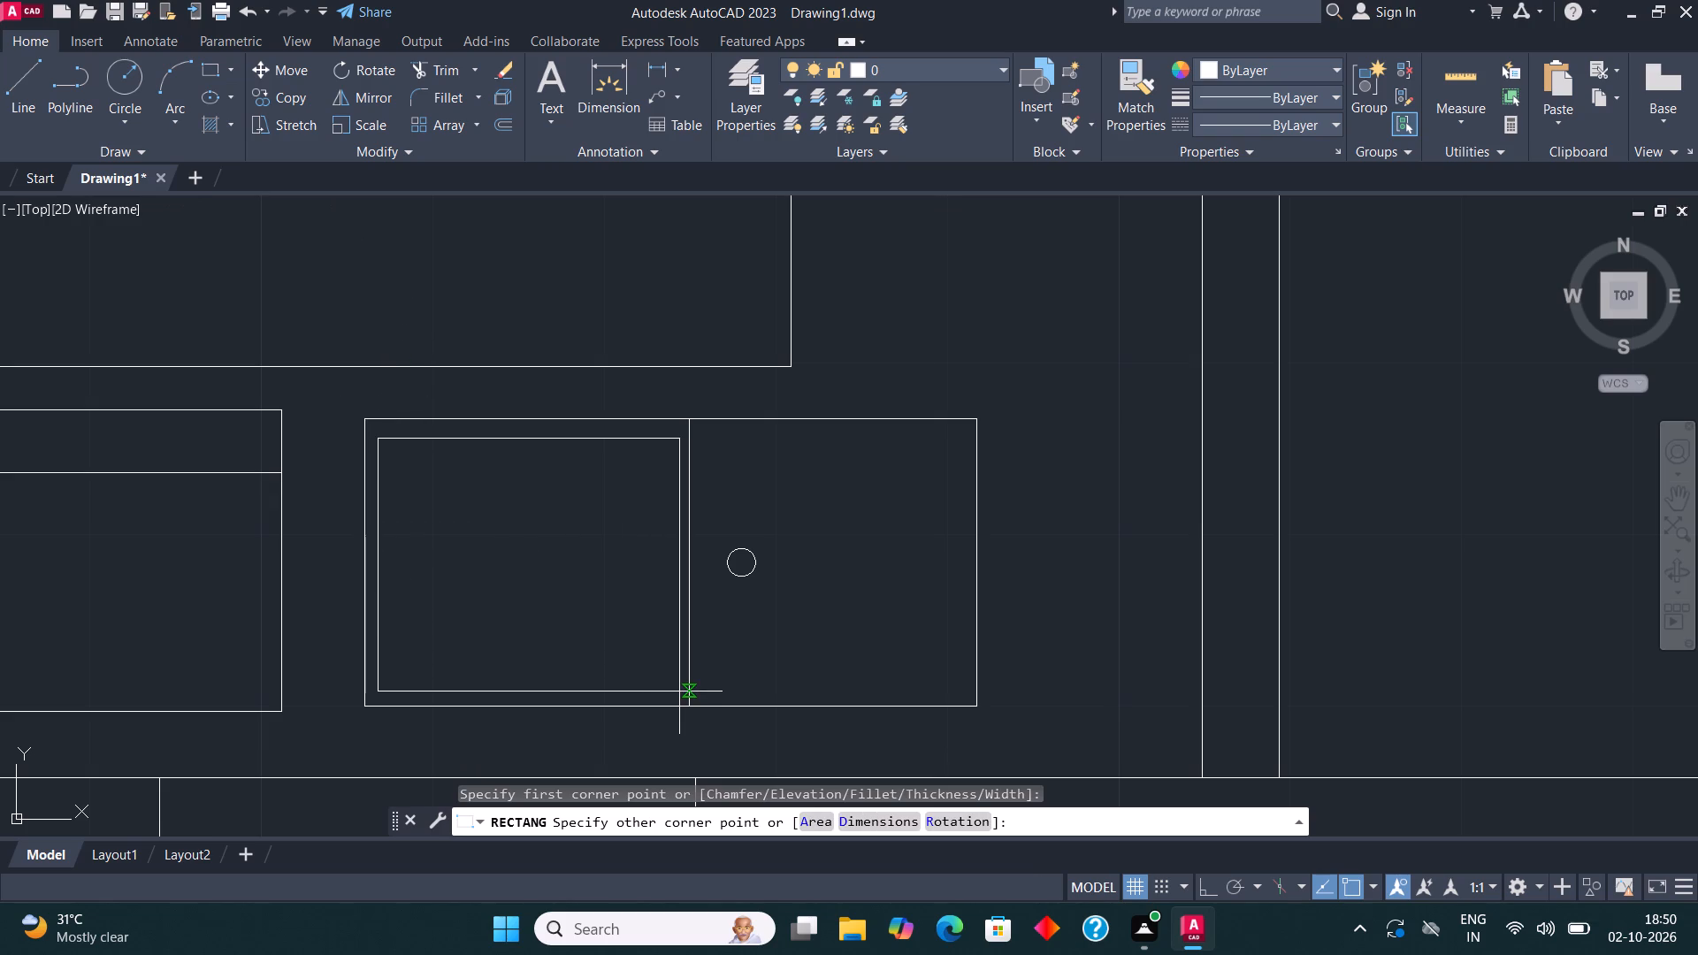
{"action": "left_click", "coordinate": [679, 693]}
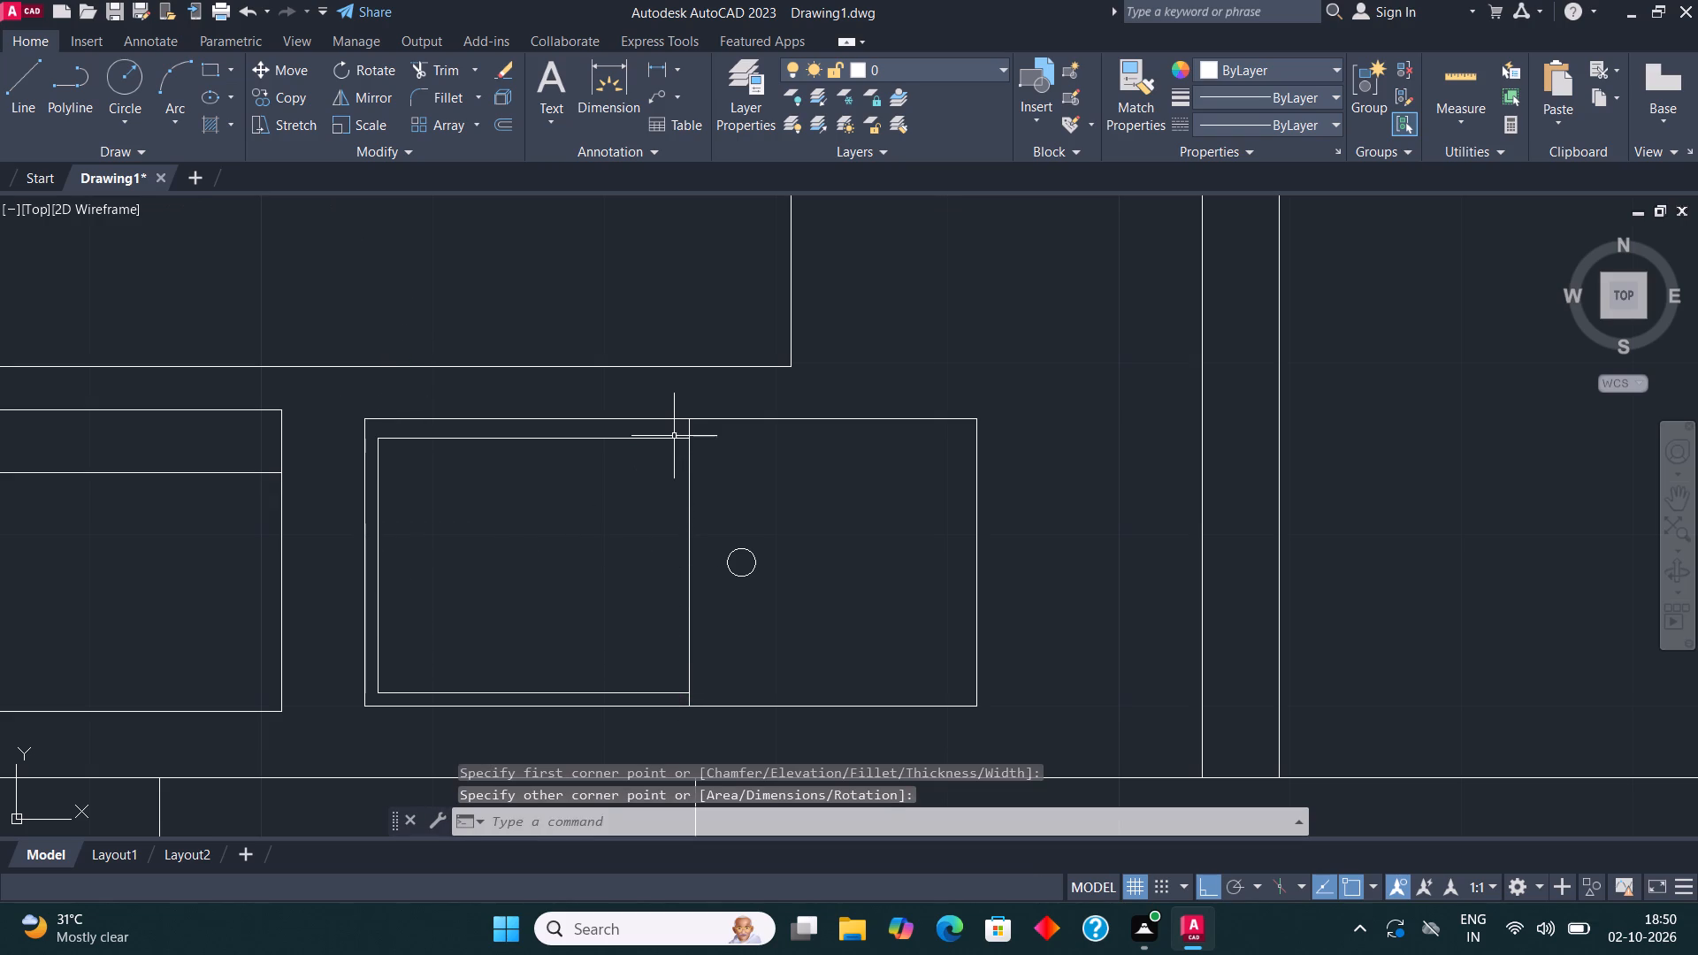
Stretch the inner rectangle's right edge about 1" left, leaving a gap from the dividing line.
{"action": "left_click", "coordinate": [674, 435]}
{"action": "left_click", "coordinate": [654, 458]}
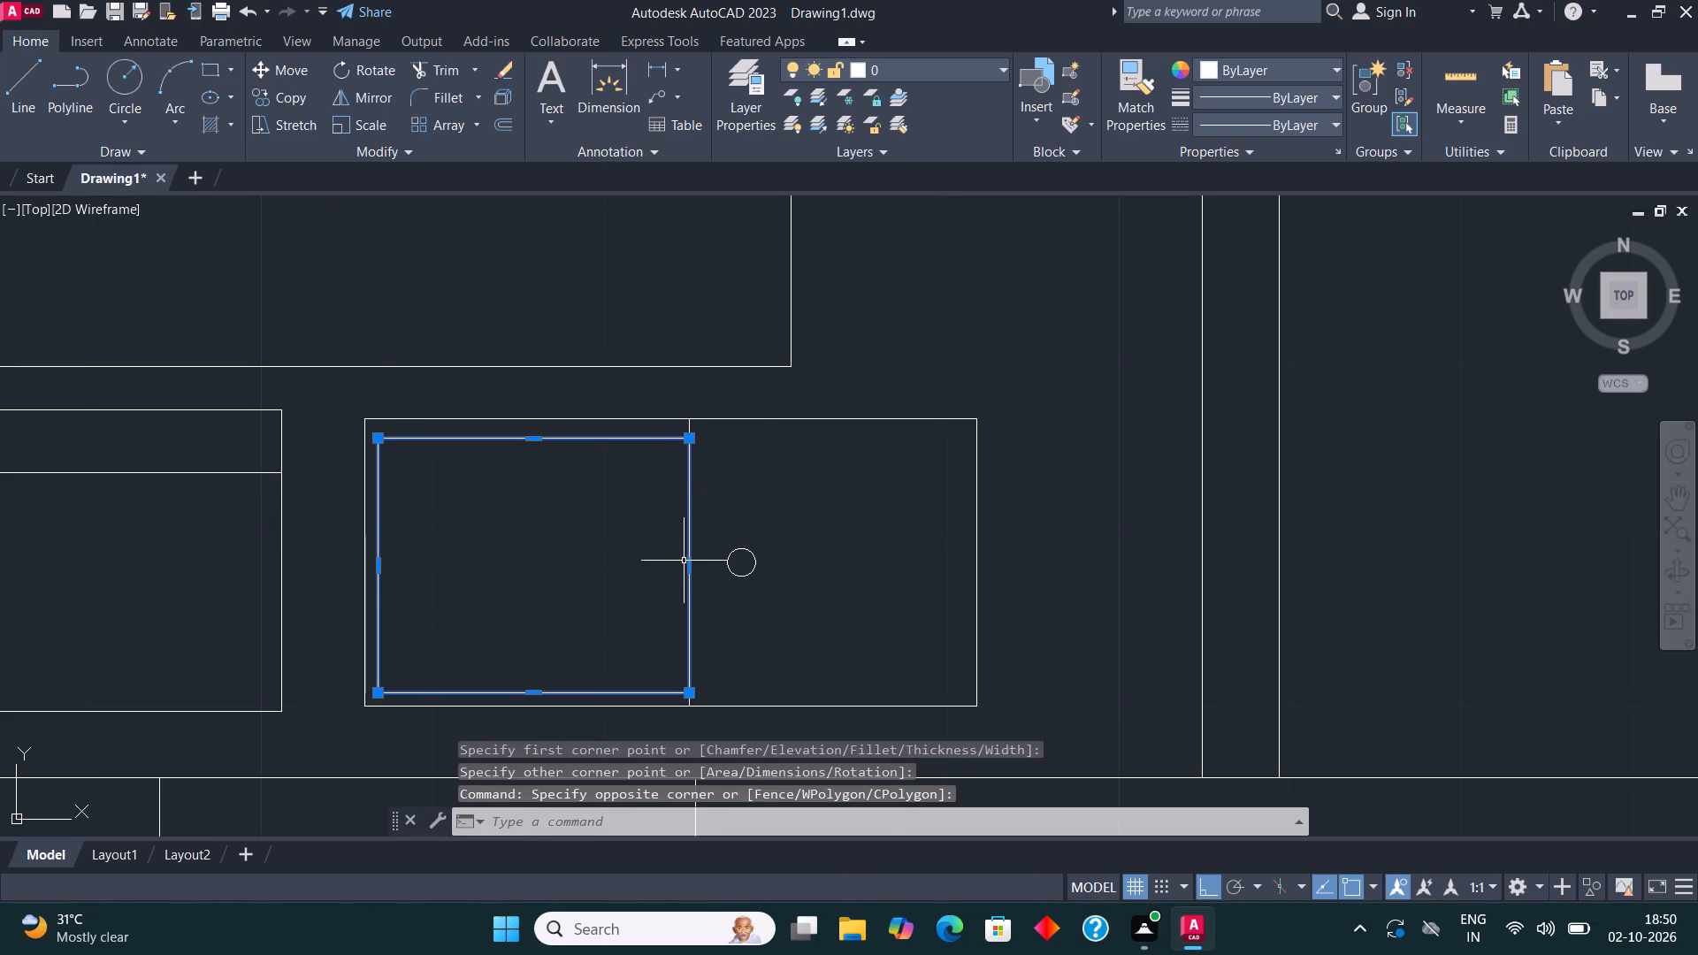
{"action": "left_click", "coordinate": [693, 563]}
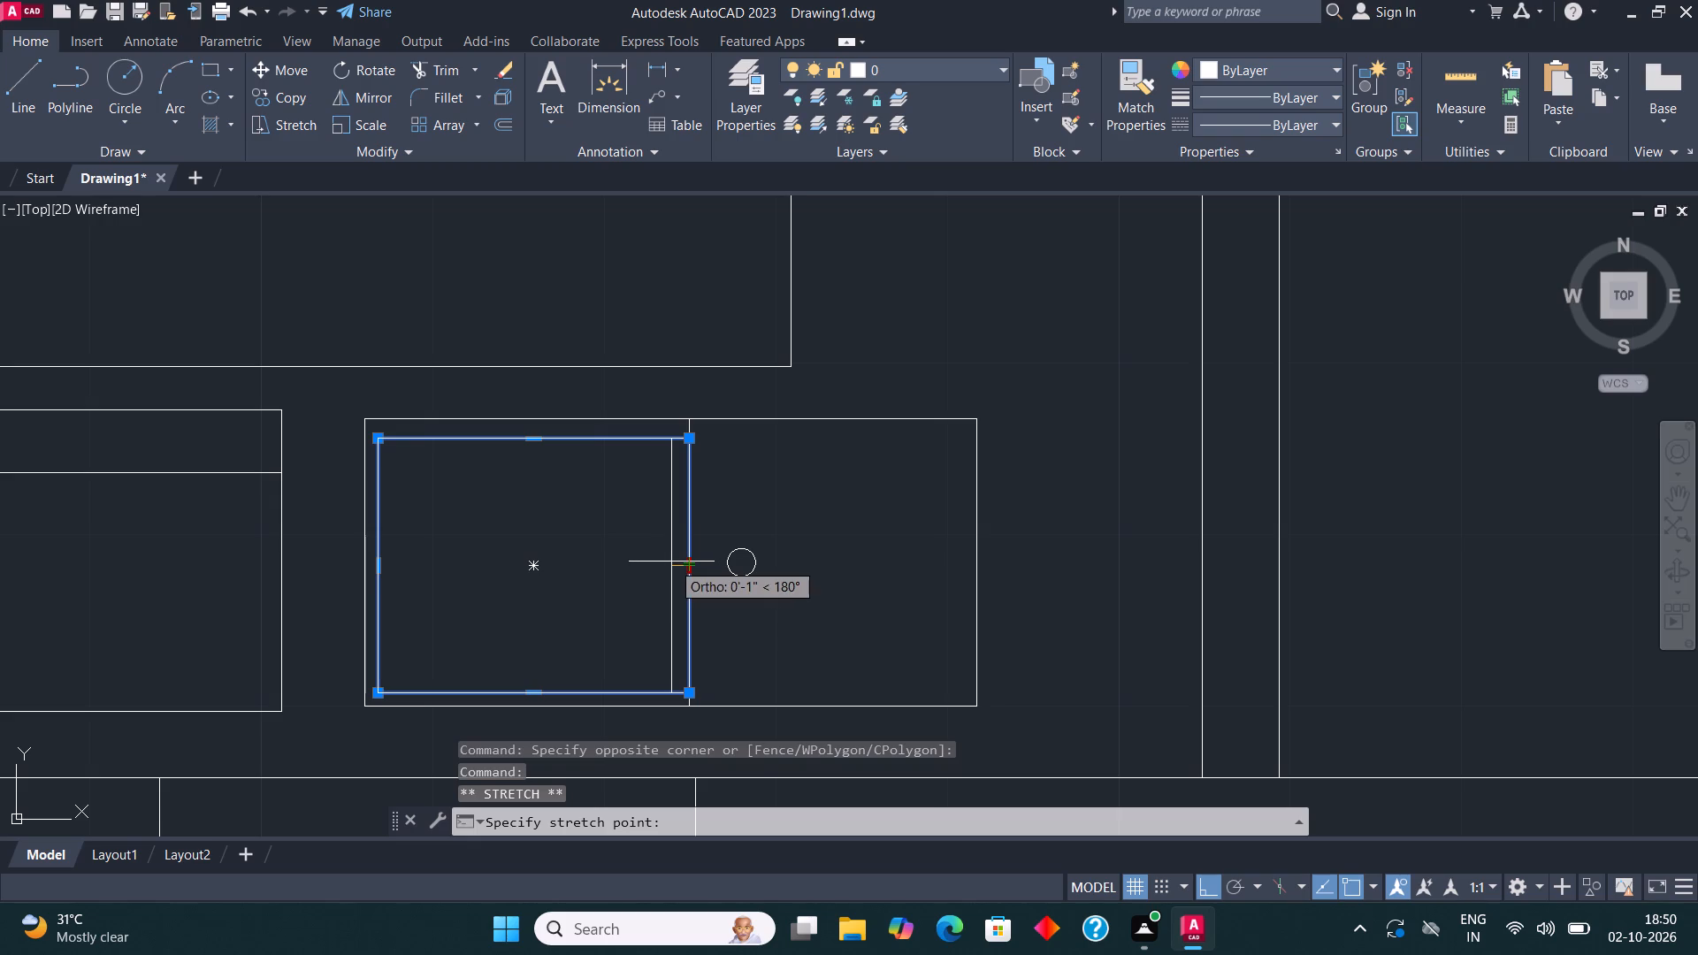
{"action": "left_click", "coordinate": [674, 562]}
{"action": "key", "text": "Escape"}
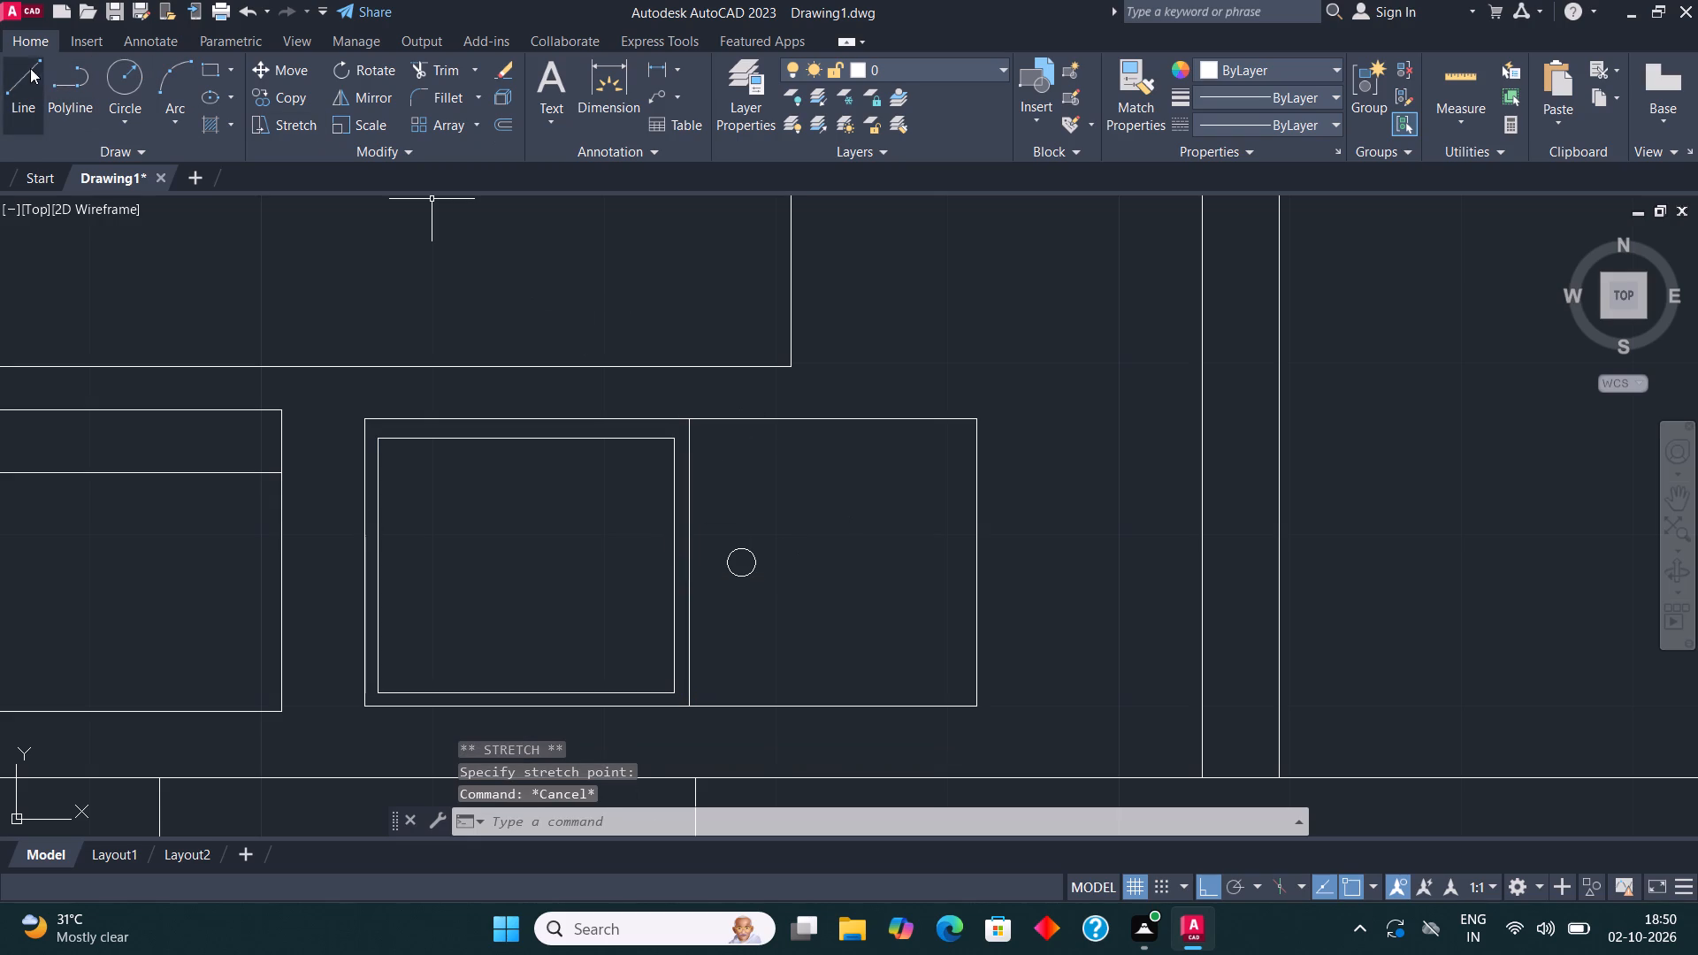
Draw a horizontal line near the top of the inner rectangle, stopping just short of both sides.
{"action": "left_click", "coordinate": [30, 68]}
{"action": "left_click", "coordinate": [398, 466]}
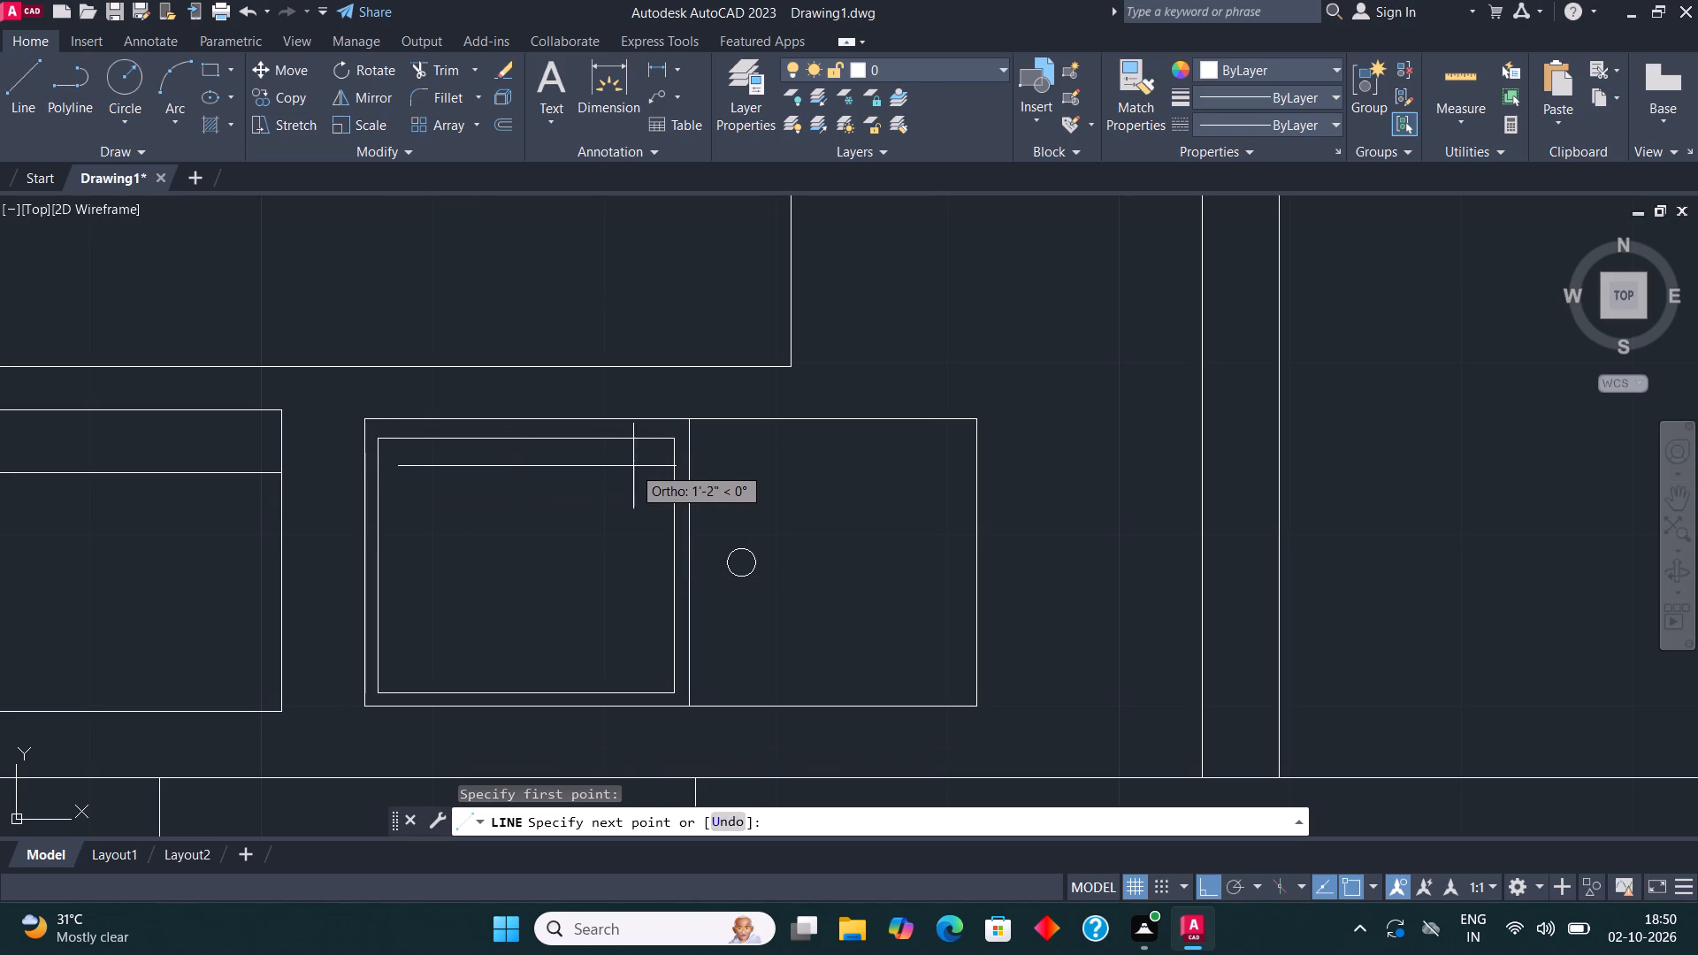
{"action": "left_click", "coordinate": [655, 468]}
{"action": "key", "text": "Escape"}
Copy the horizontal line downward six times at roughly even spacing to fill the inner rectangle with drainboard lines.
{"action": "left_click", "coordinate": [587, 466]}
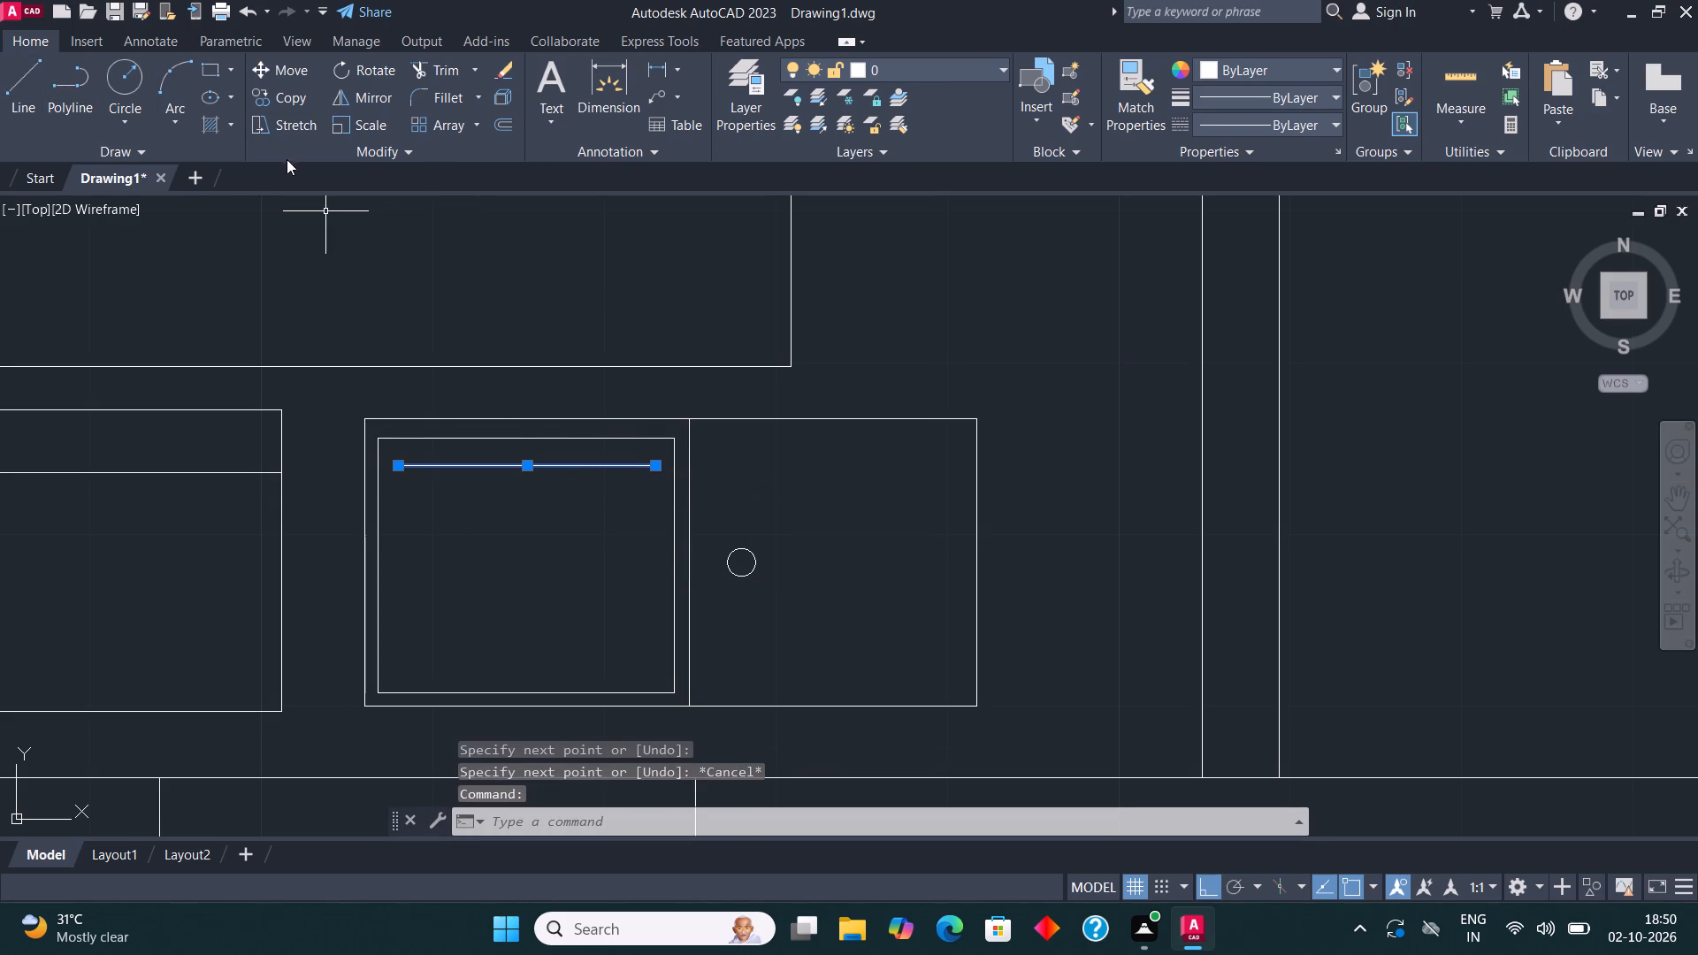
{"action": "left_click", "coordinate": [280, 104]}
{"action": "left_click", "coordinate": [524, 463]}
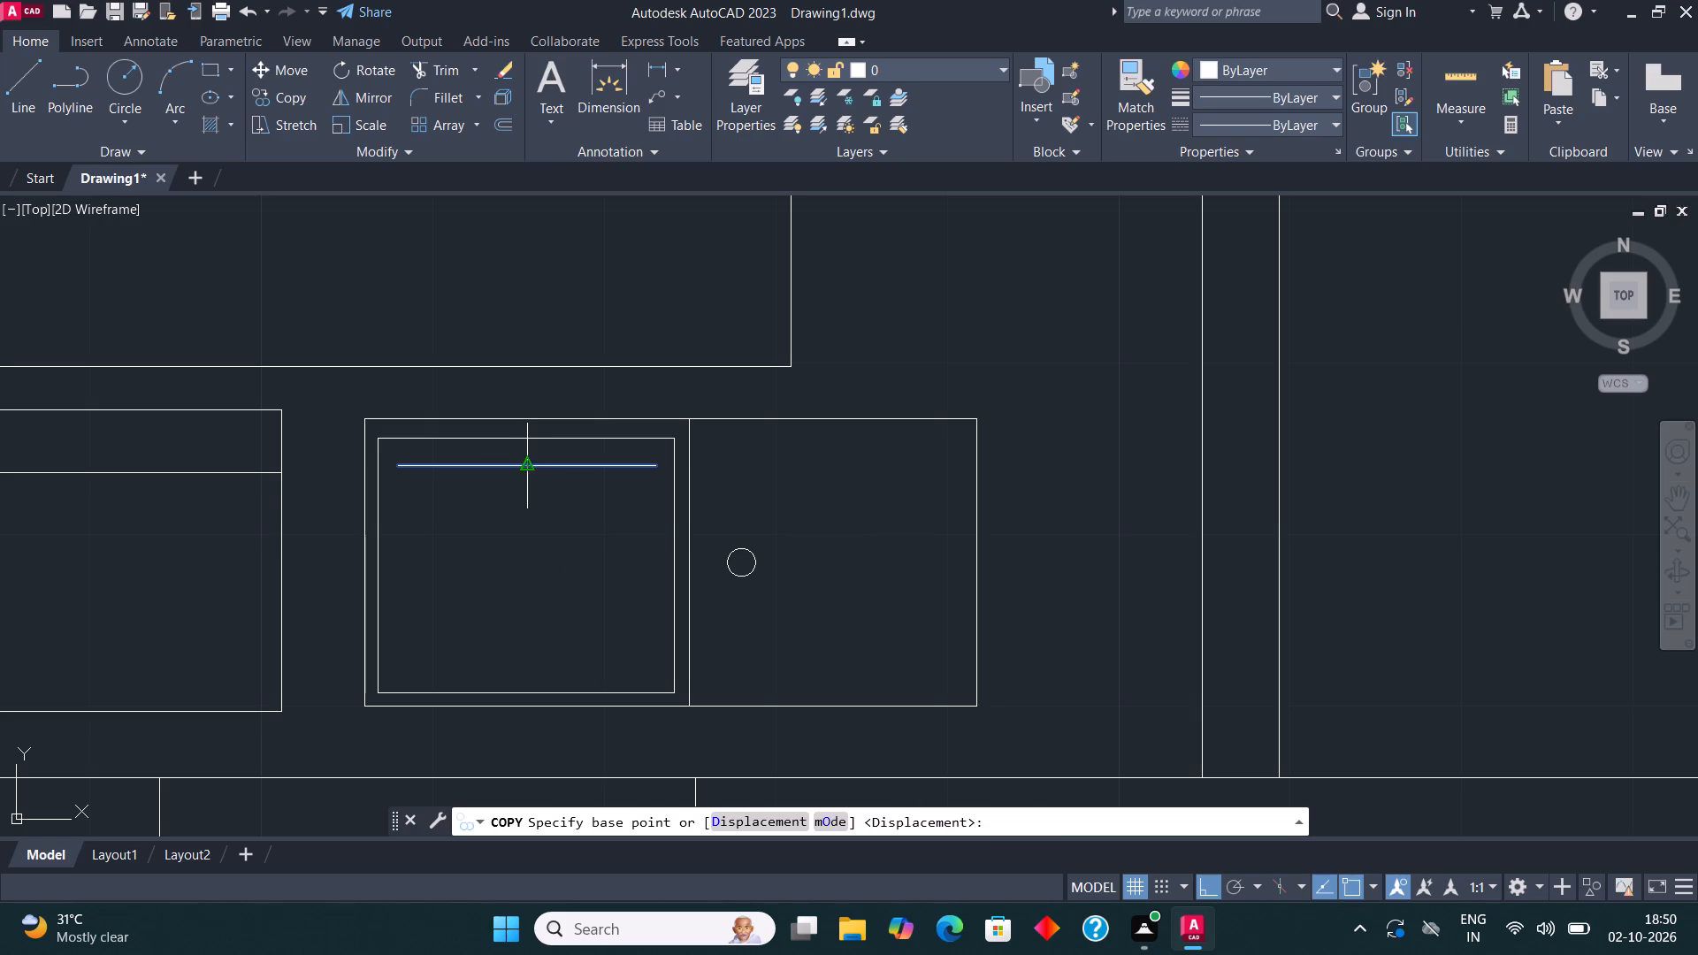
{"action": "left_click", "coordinate": [524, 495]}
{"action": "left_click", "coordinate": [526, 525]}
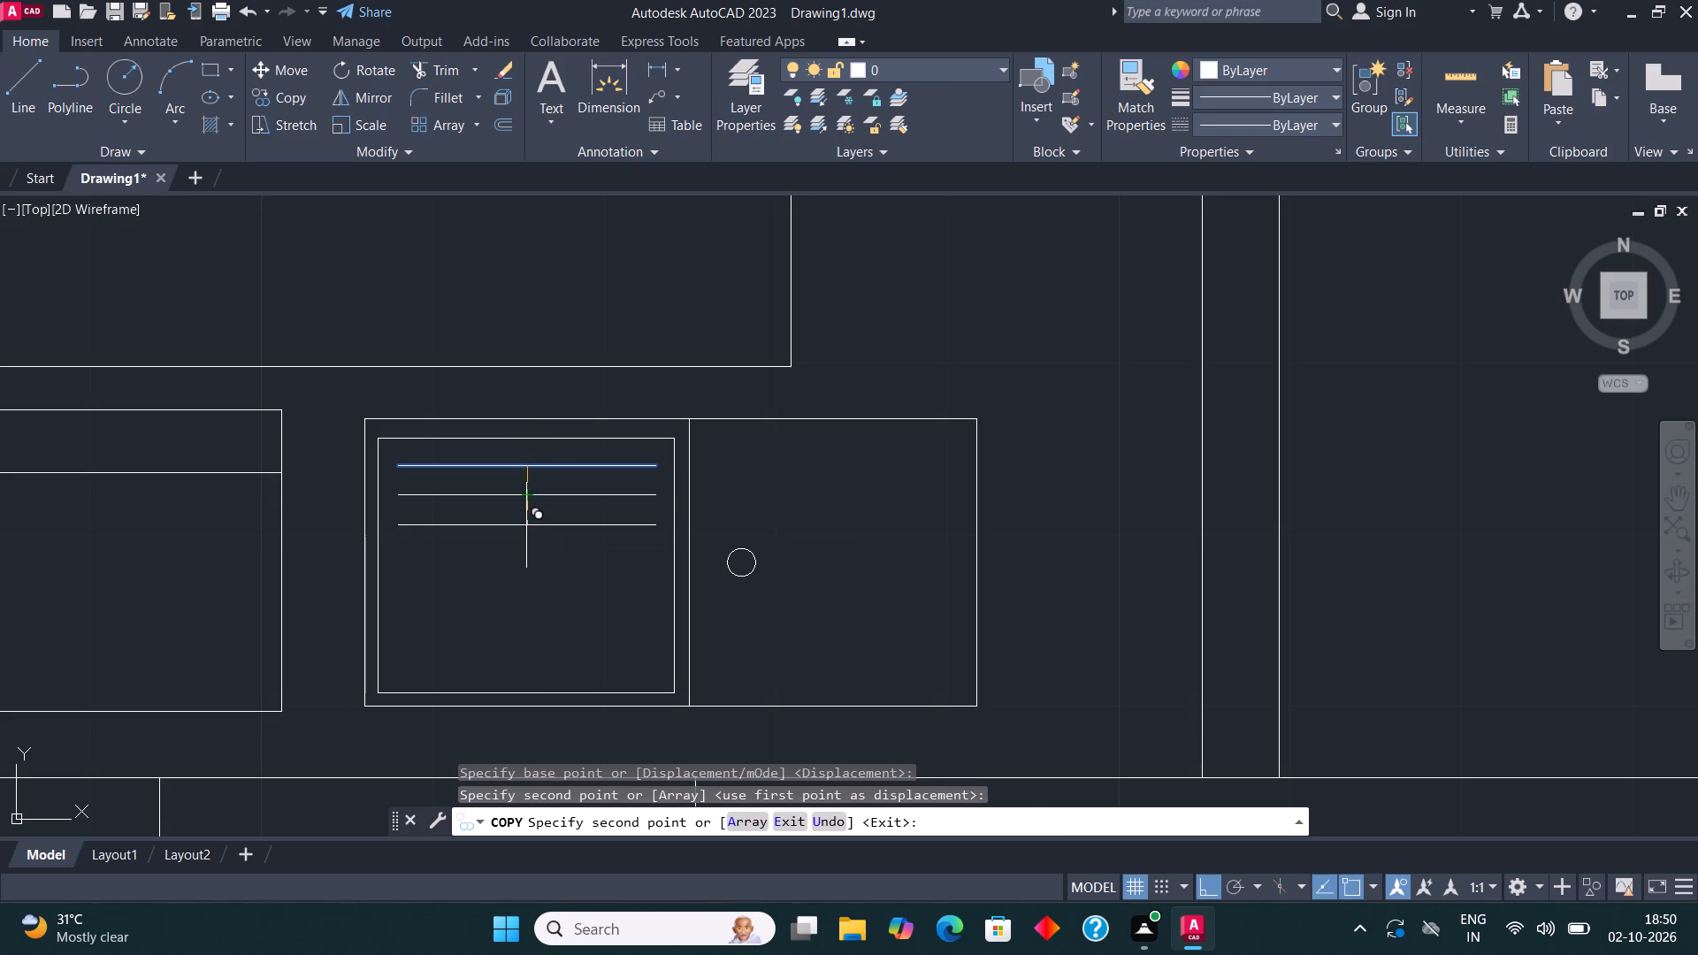
{"action": "left_click", "coordinate": [530, 553]}
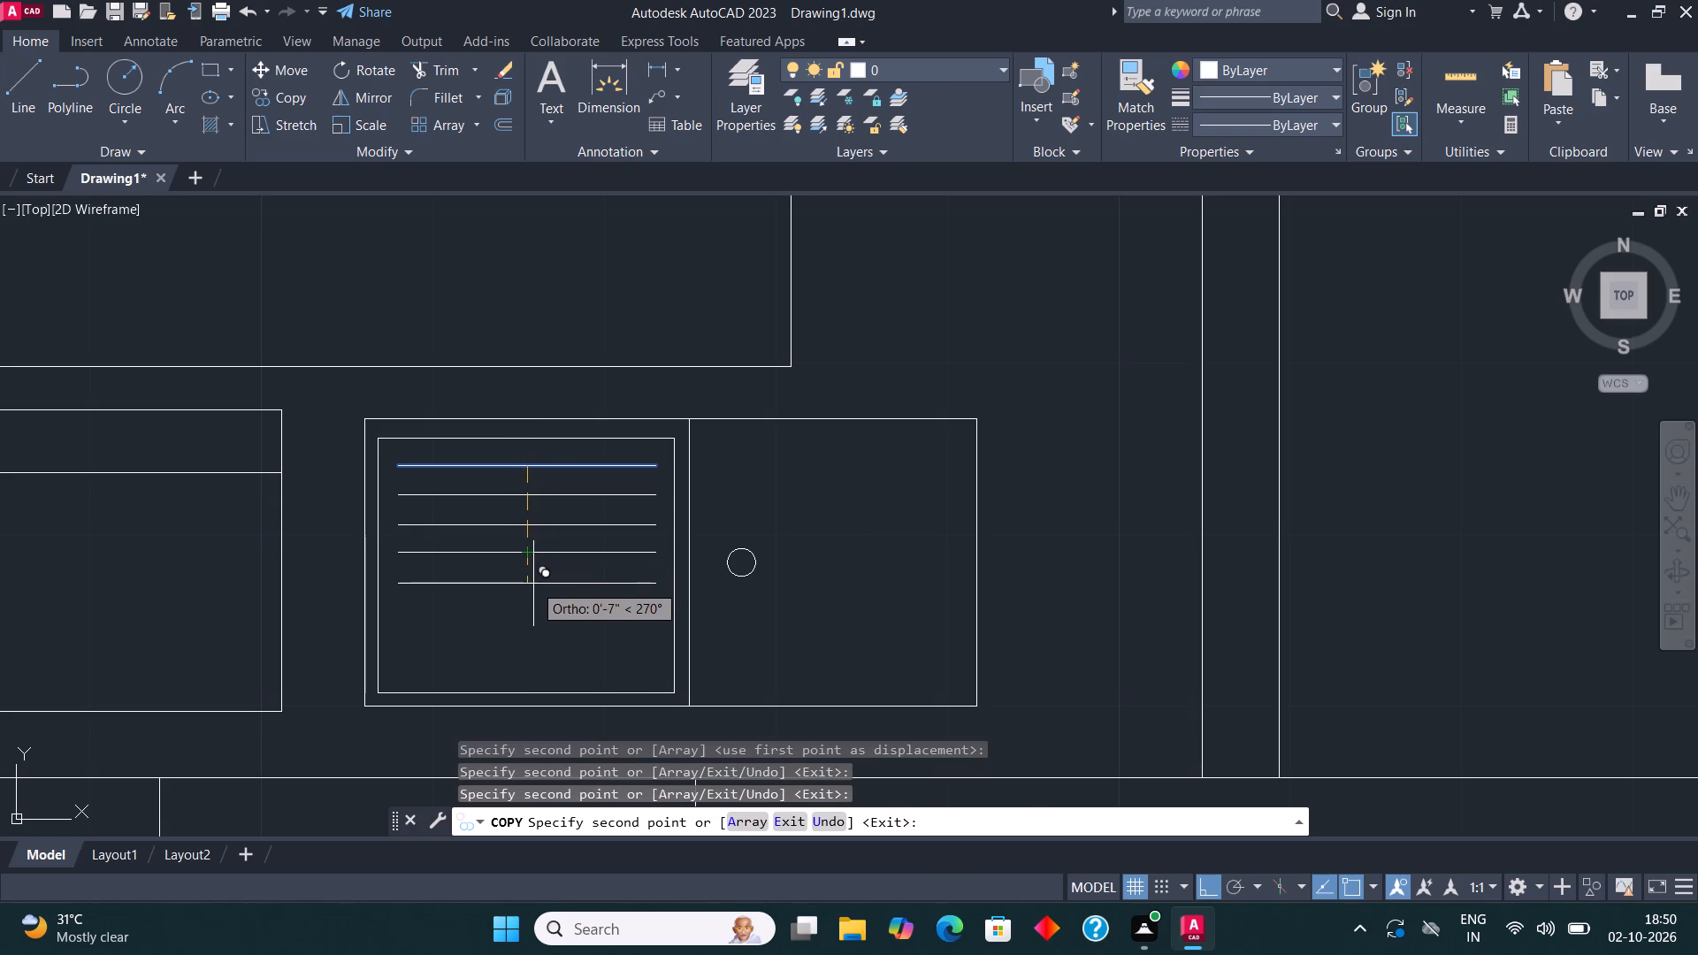
{"action": "left_click", "coordinate": [533, 586]}
{"action": "left_click", "coordinate": [535, 620]}
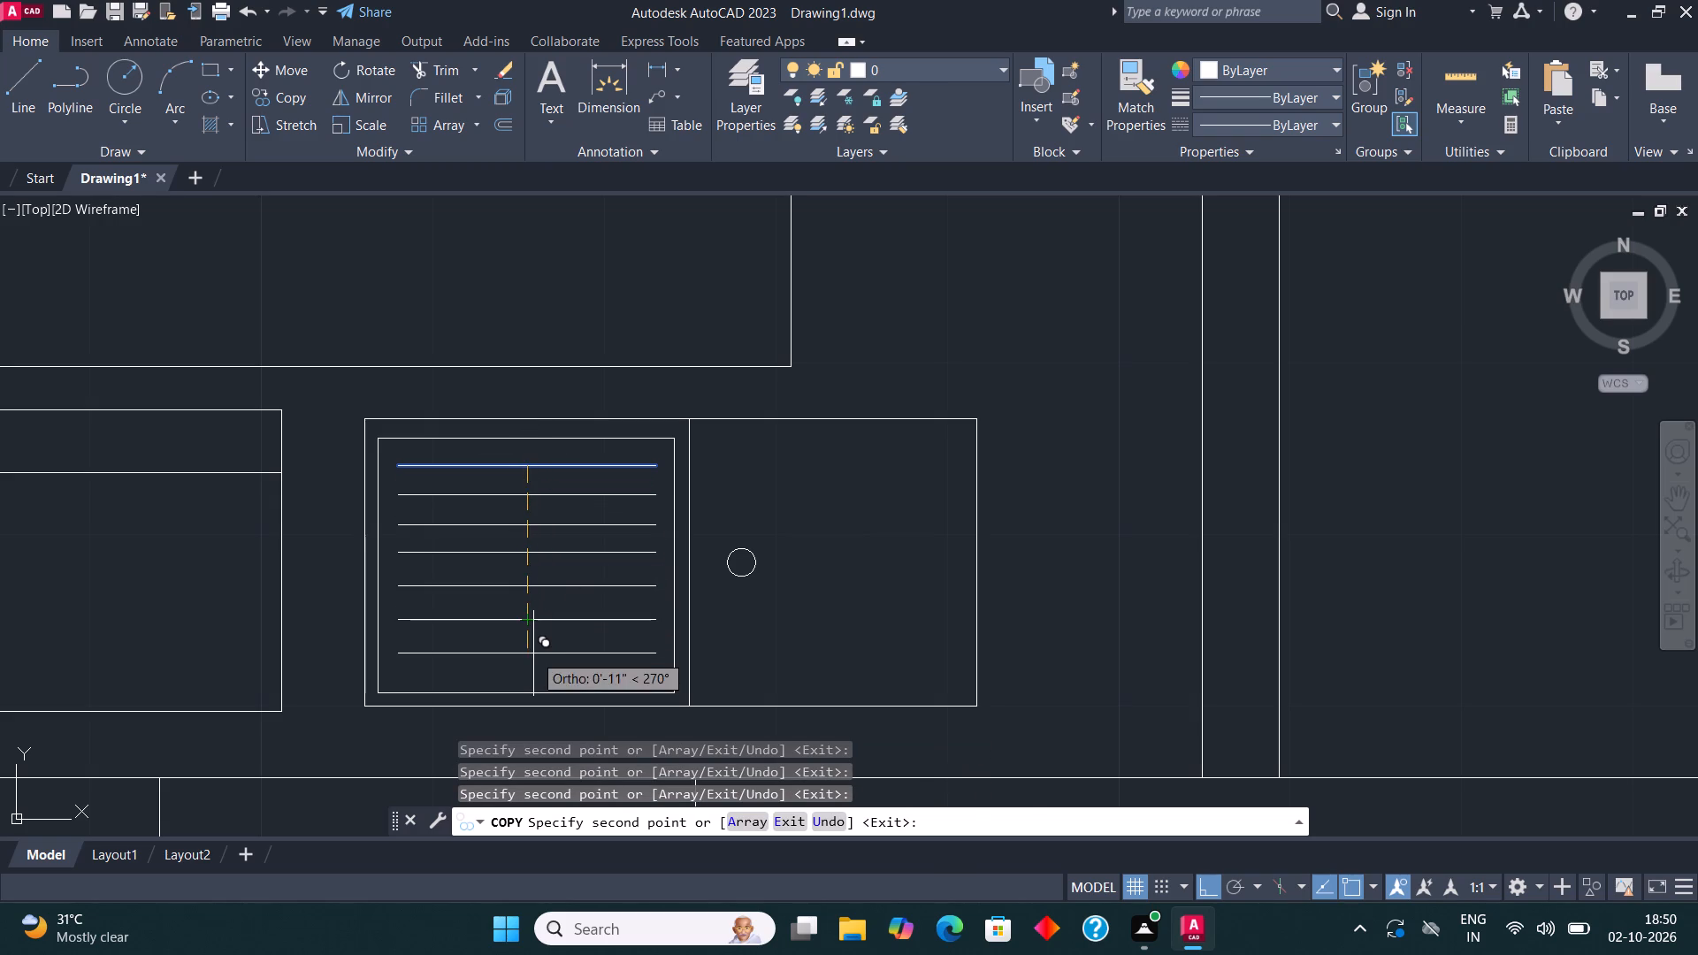
{"action": "left_click", "coordinate": [533, 653]}
{"action": "key", "text": "Escape"}
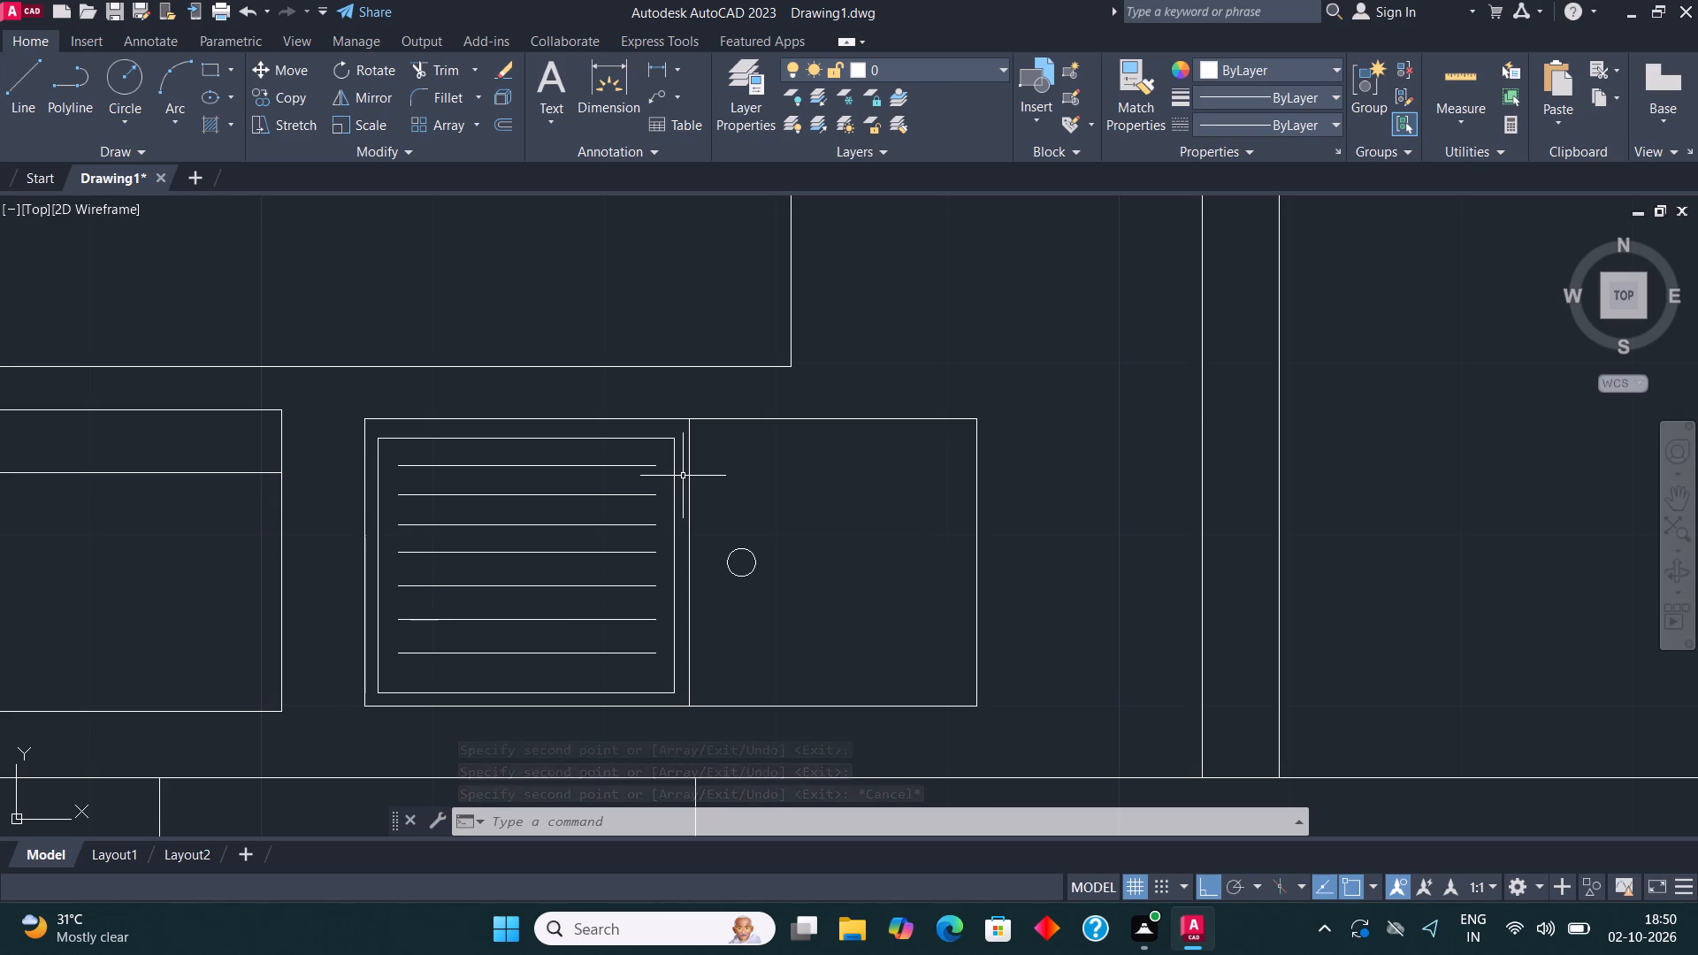
Draw a tall rectangle across the right-hand counter strip, from the counter edge to the wall, a short distance below the top wall.
{"action": "middle_click_drag", "start_coordinate": [666, 464], "coordinate": [611, 422]}
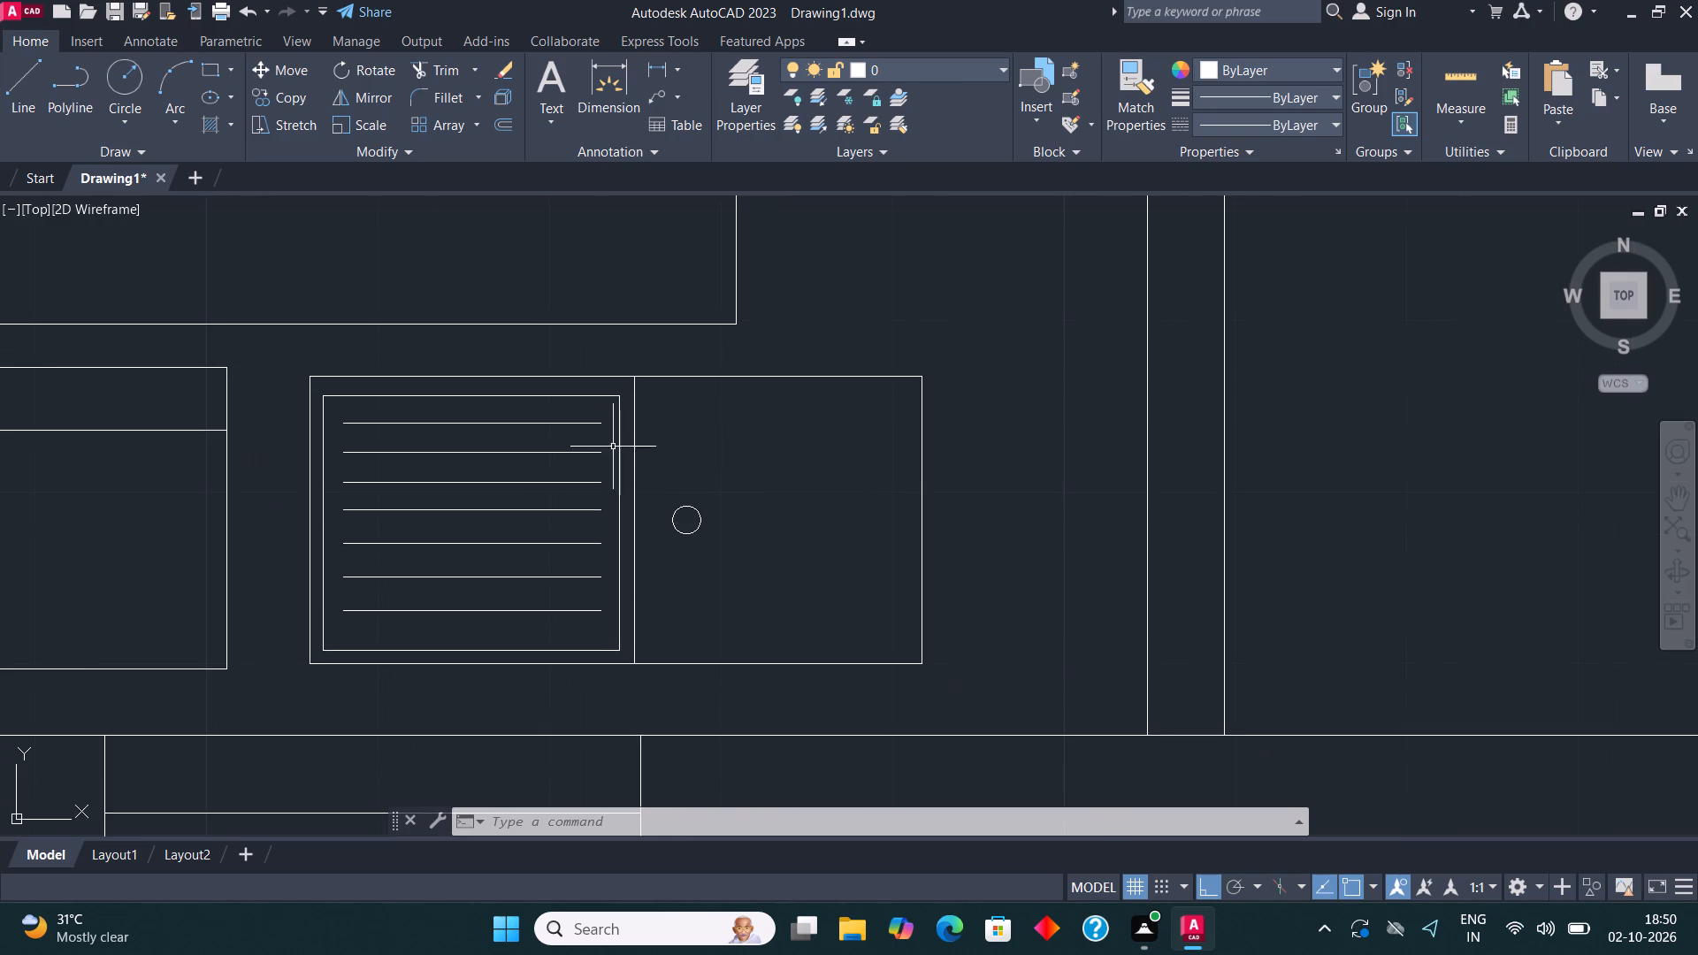
{"action": "scroll", "coordinate": [577, 528], "scroll_direction": "down", "scroll_amount": 3}
{"action": "middle_click_drag", "start_coordinate": [752, 504], "coordinate": [822, 786]}
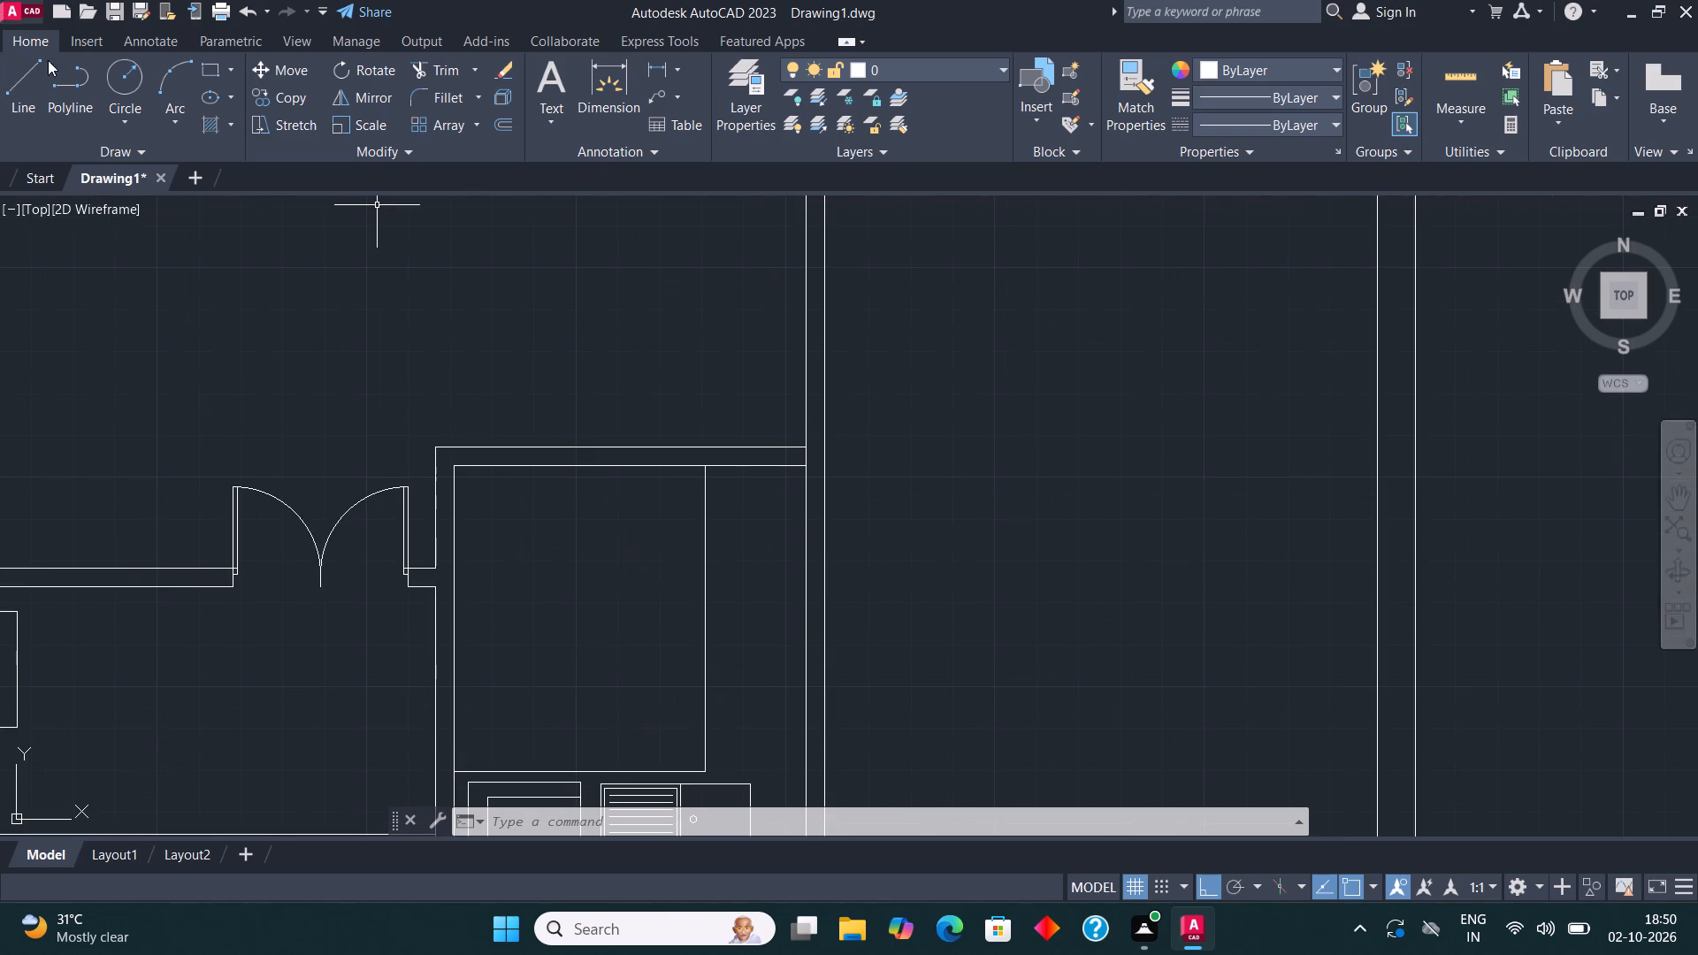
{"action": "left_click", "coordinate": [203, 69]}
{"action": "middle_click_drag", "start_coordinate": [908, 569], "coordinate": [897, 509]}
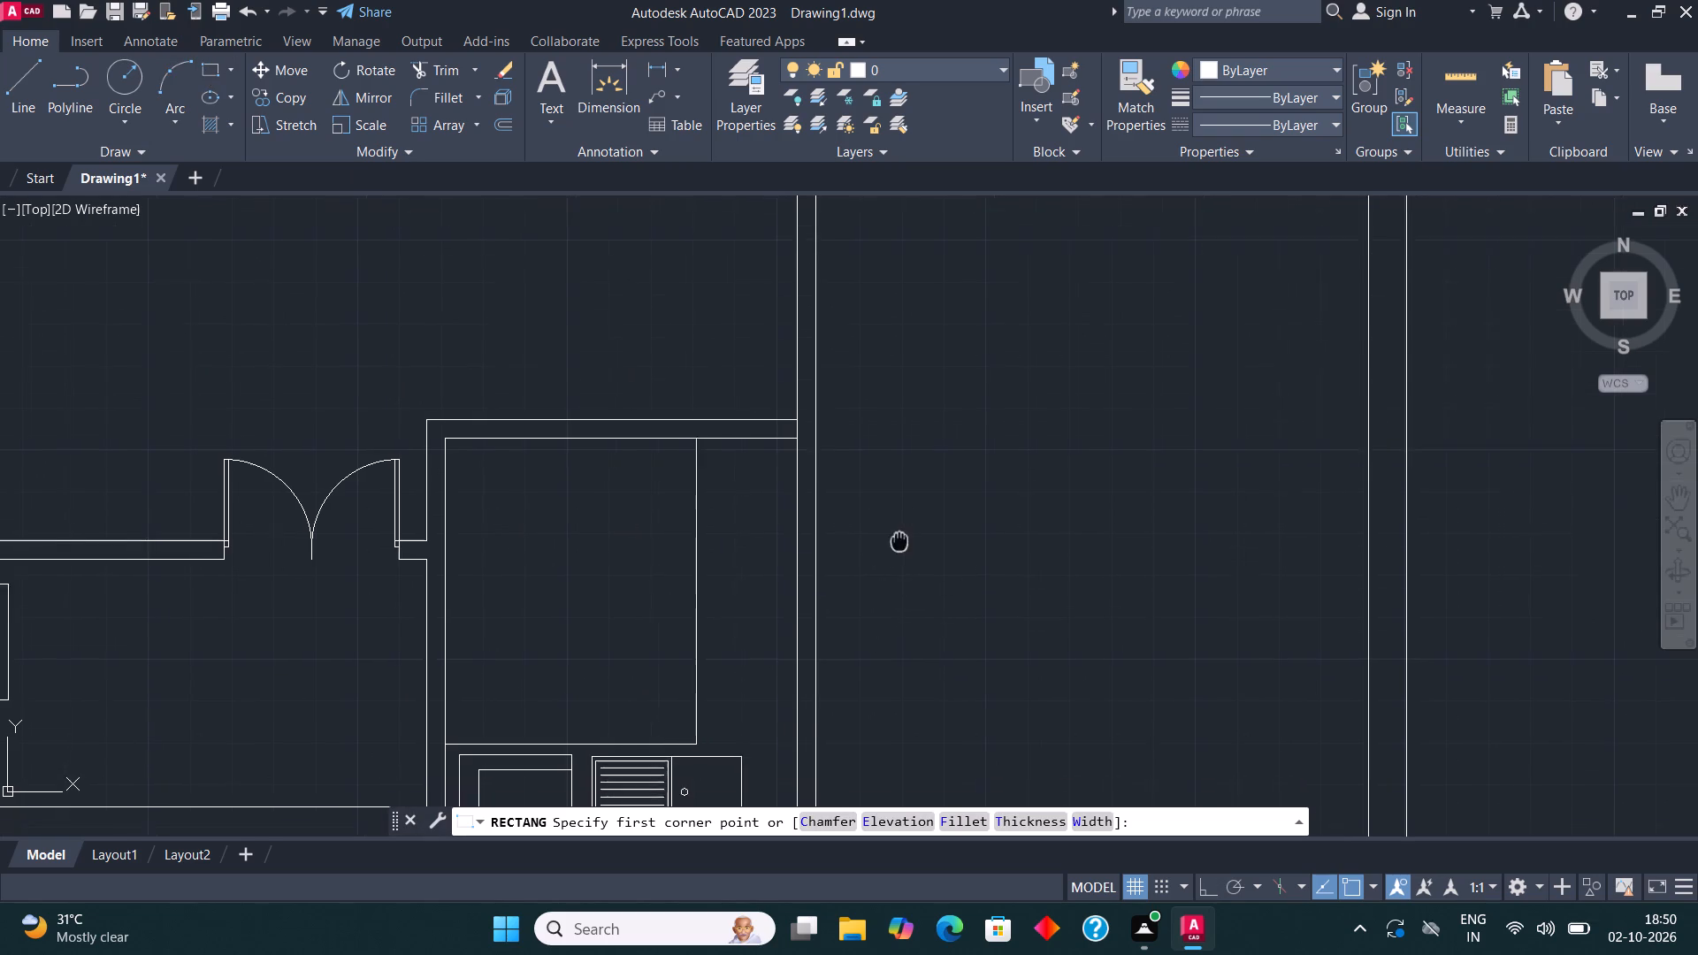
{"action": "middle_click_drag", "start_coordinate": [897, 509], "coordinate": [890, 465]}
{"action": "scroll", "coordinate": [816, 398], "scroll_direction": "up", "scroll_amount": 1}
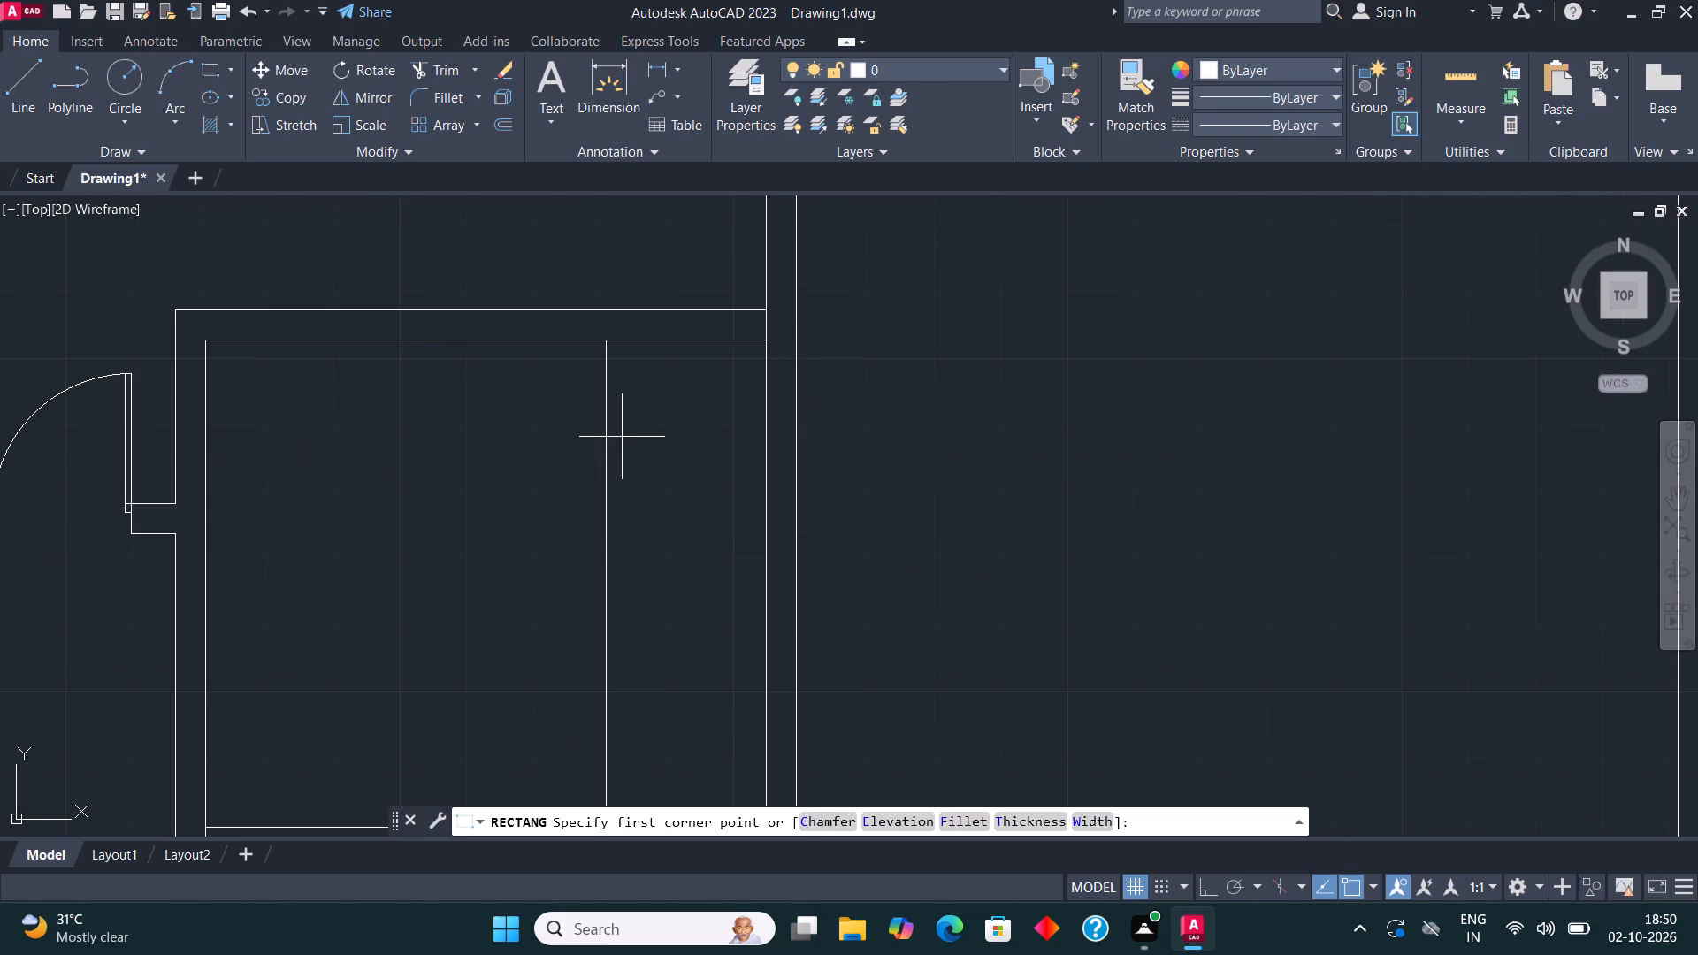
{"action": "left_click", "coordinate": [615, 432]}
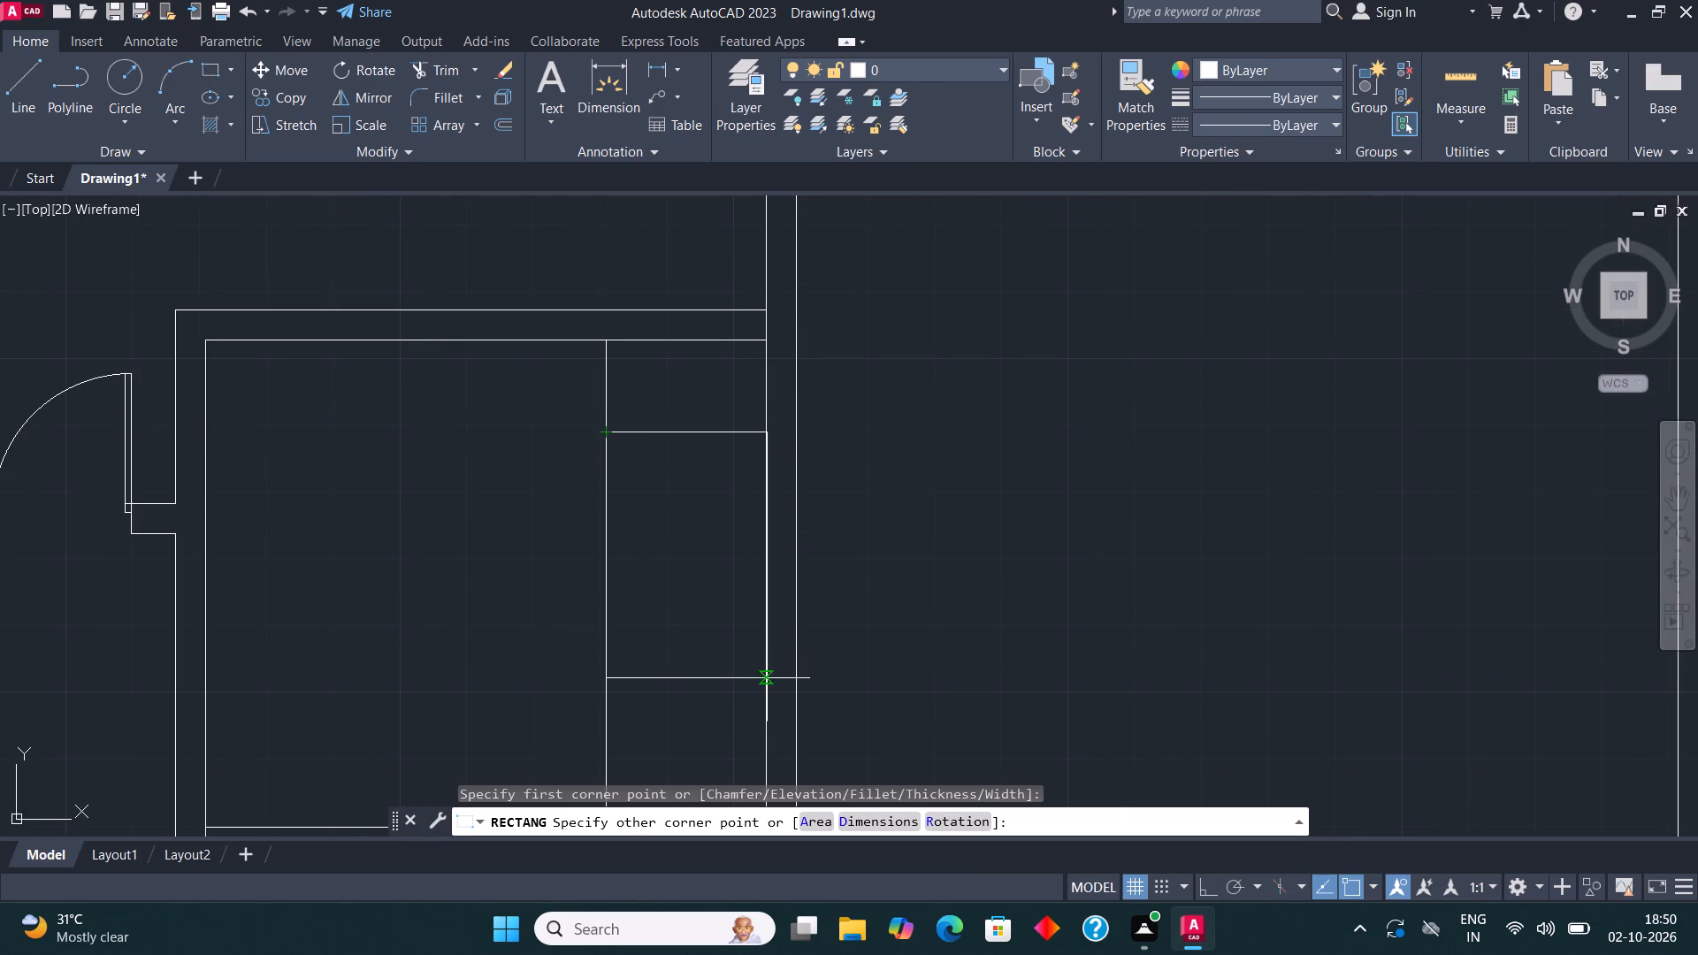
{"action": "left_click", "coordinate": [766, 692]}
Stretch the left edge of the new counter rectangle about 2" inward from the counter edge.
{"action": "left_click", "coordinate": [683, 436]}
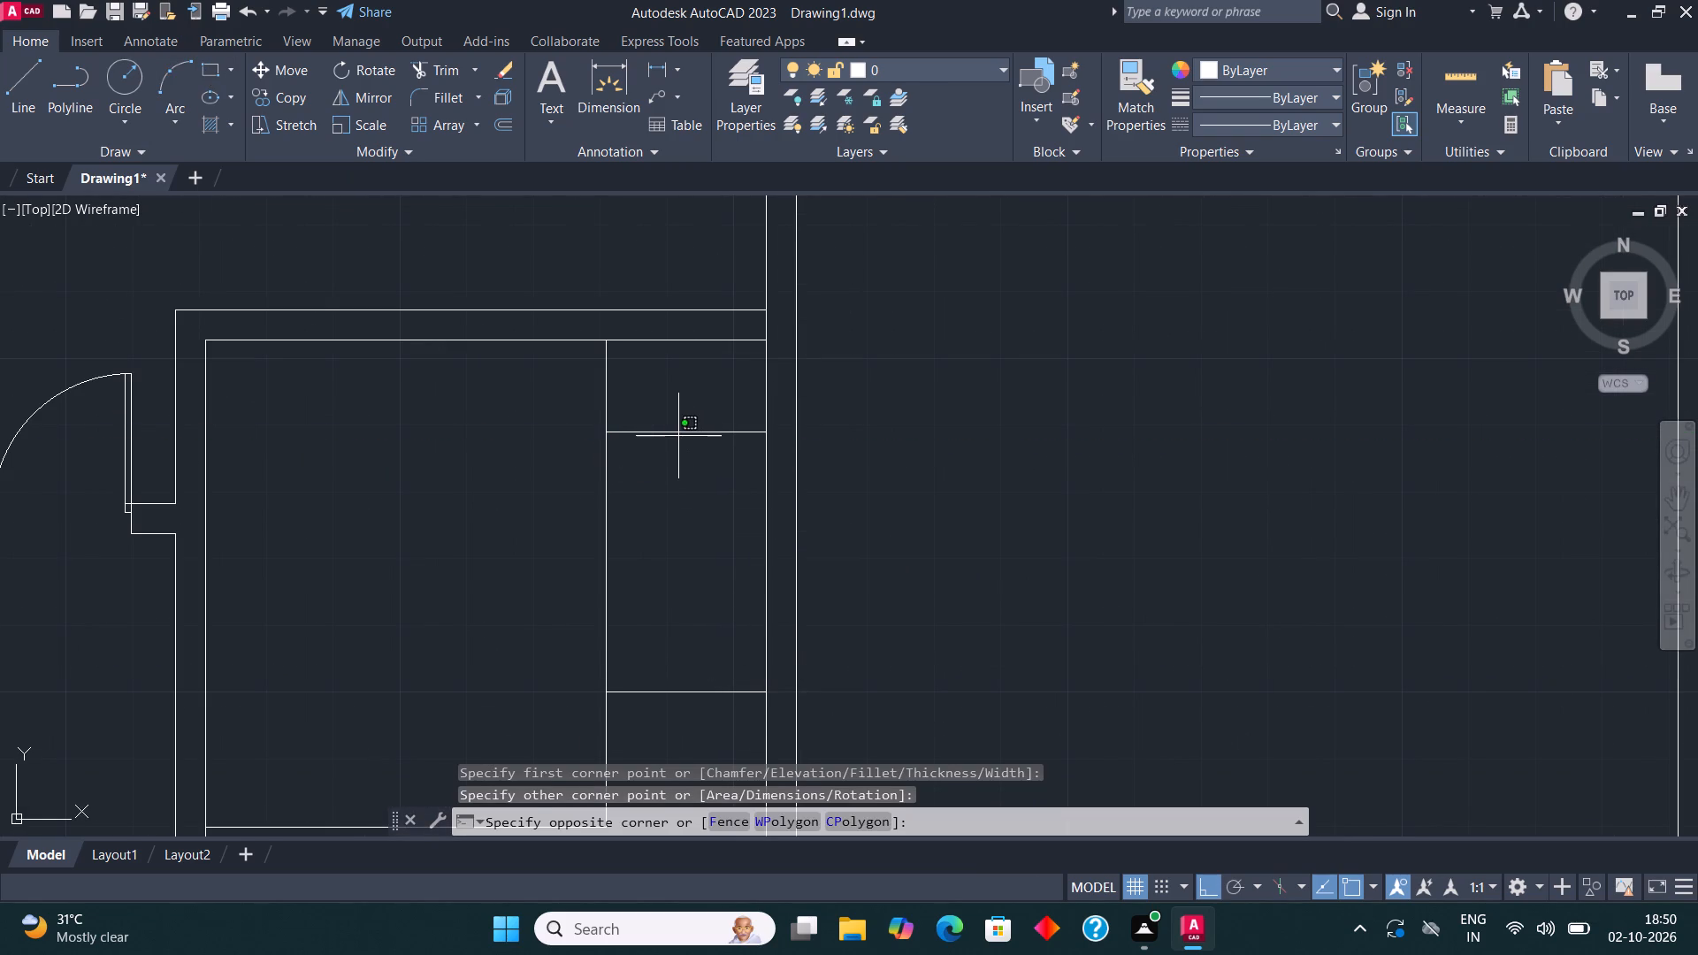
{"action": "left_click", "coordinate": [676, 436]}
{"action": "left_click", "coordinate": [671, 430]}
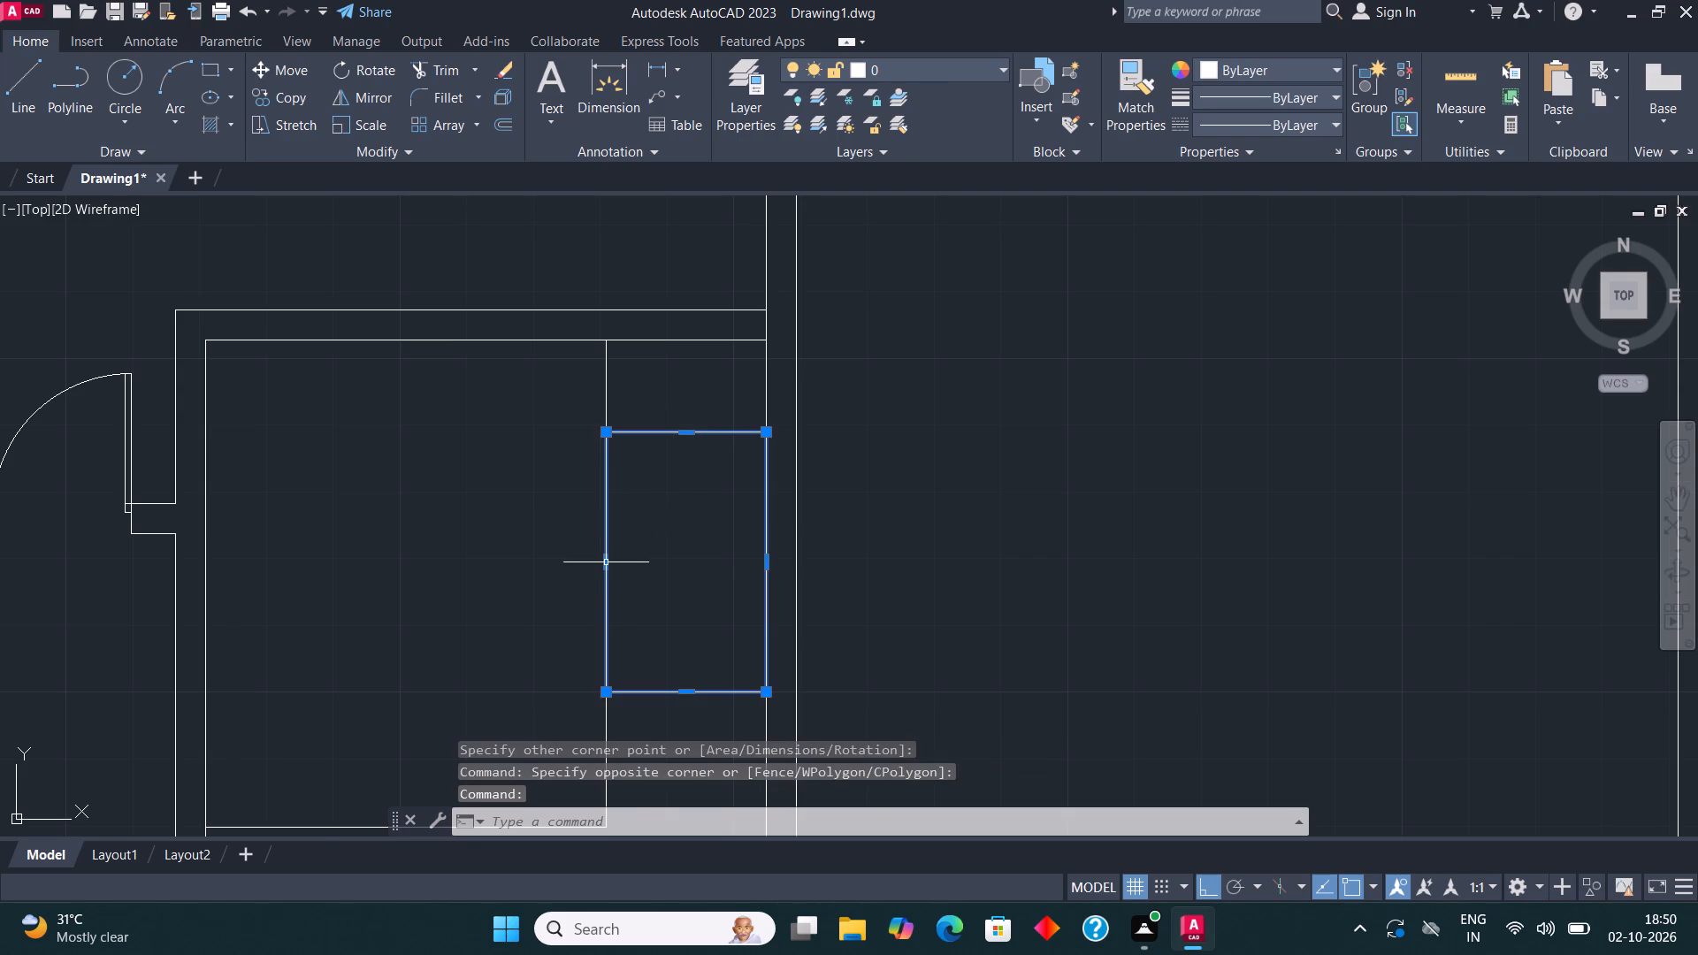
{"action": "left_click", "coordinate": [605, 562]}
{"action": "left_click", "coordinate": [616, 559]}
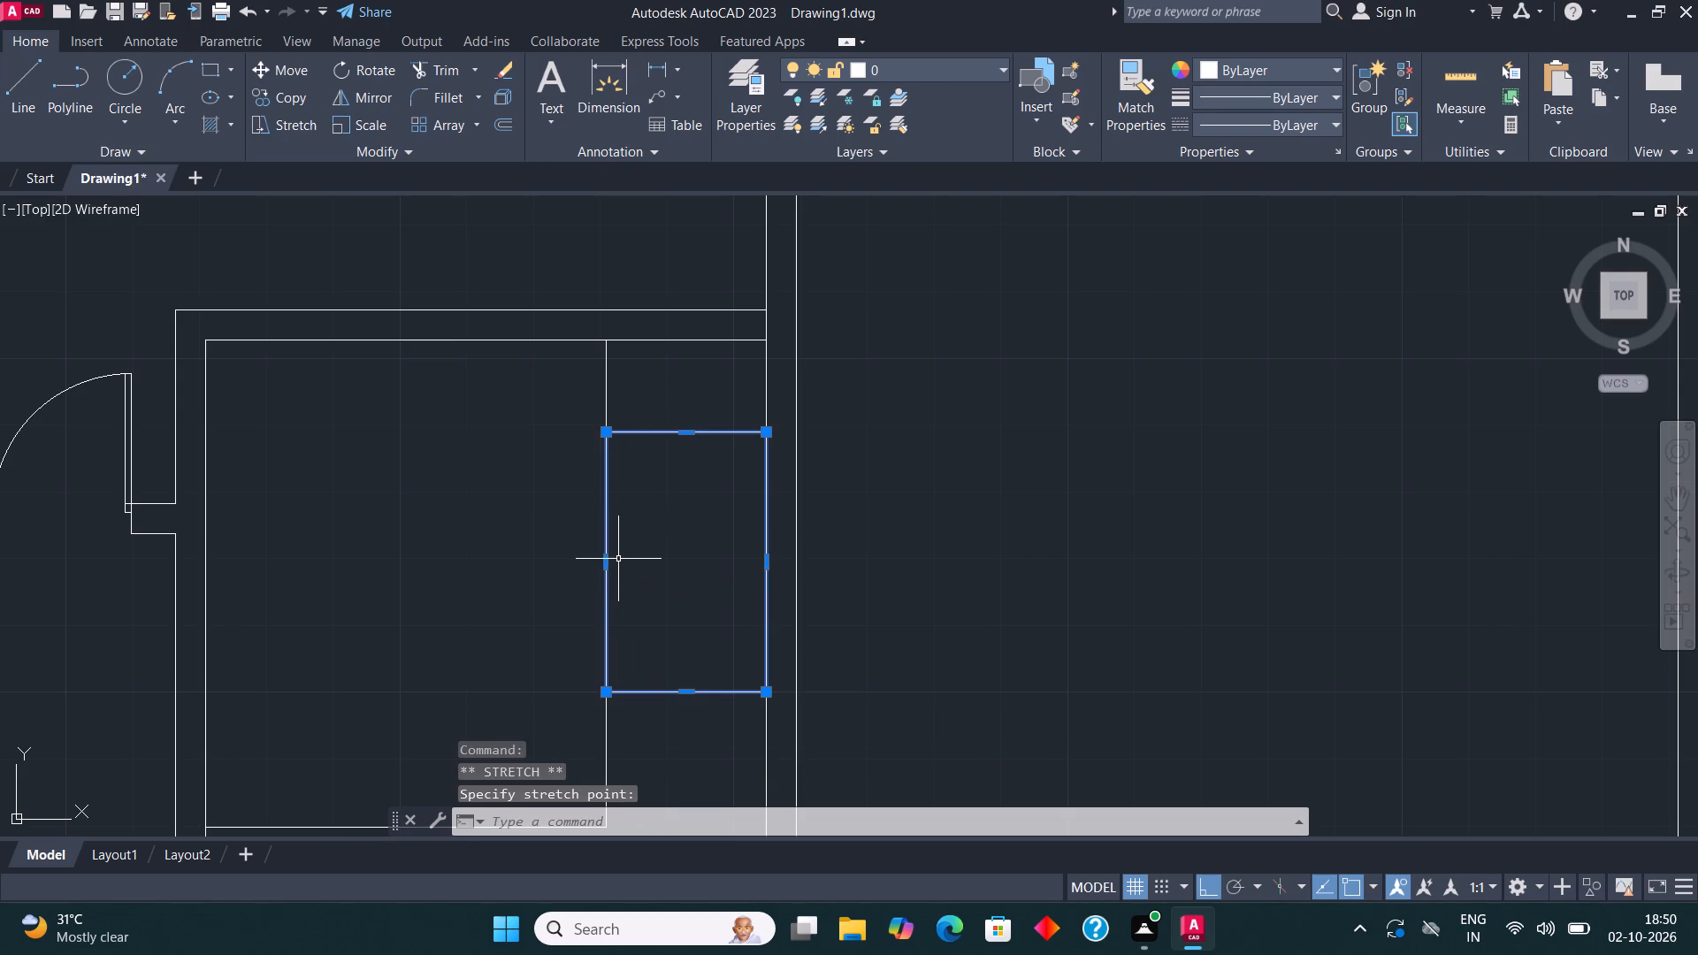
{"action": "left_click", "coordinate": [607, 566]}
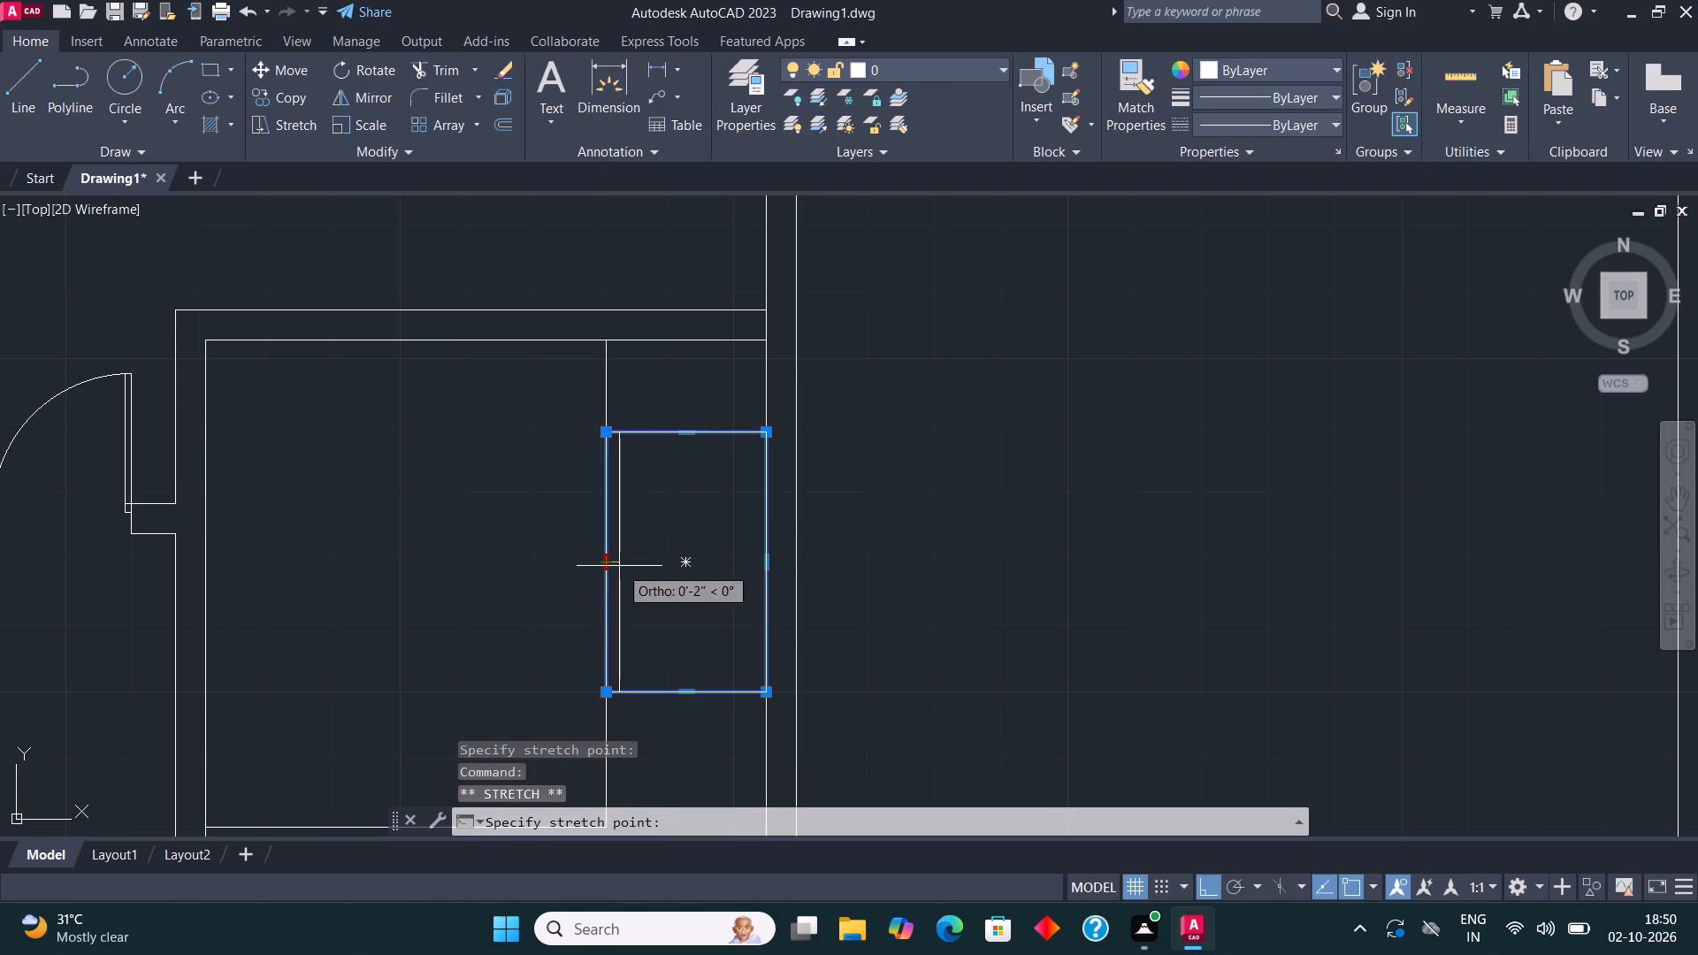
{"action": "left_click", "coordinate": [619, 566]}
Stretch the counter rectangle's right edge inward to leave a narrow gap from the wall.
{"action": "left_click", "coordinate": [766, 564]}
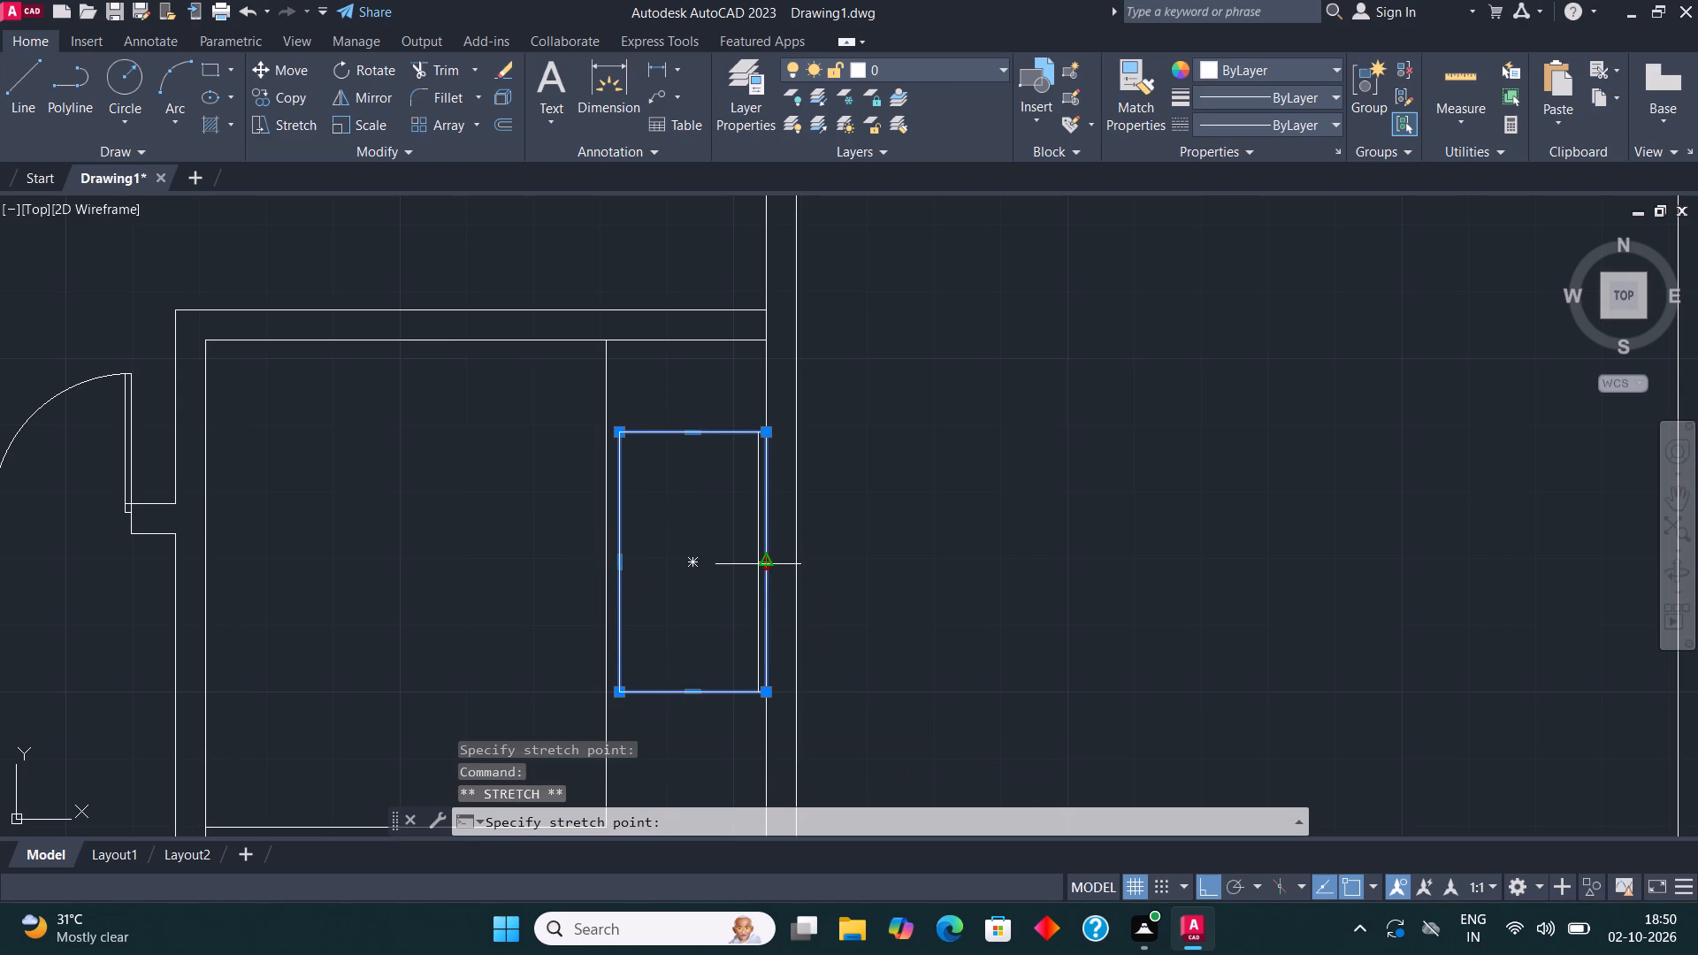
{"action": "left_click", "coordinate": [756, 565]}
{"action": "key", "text": "Escape"}
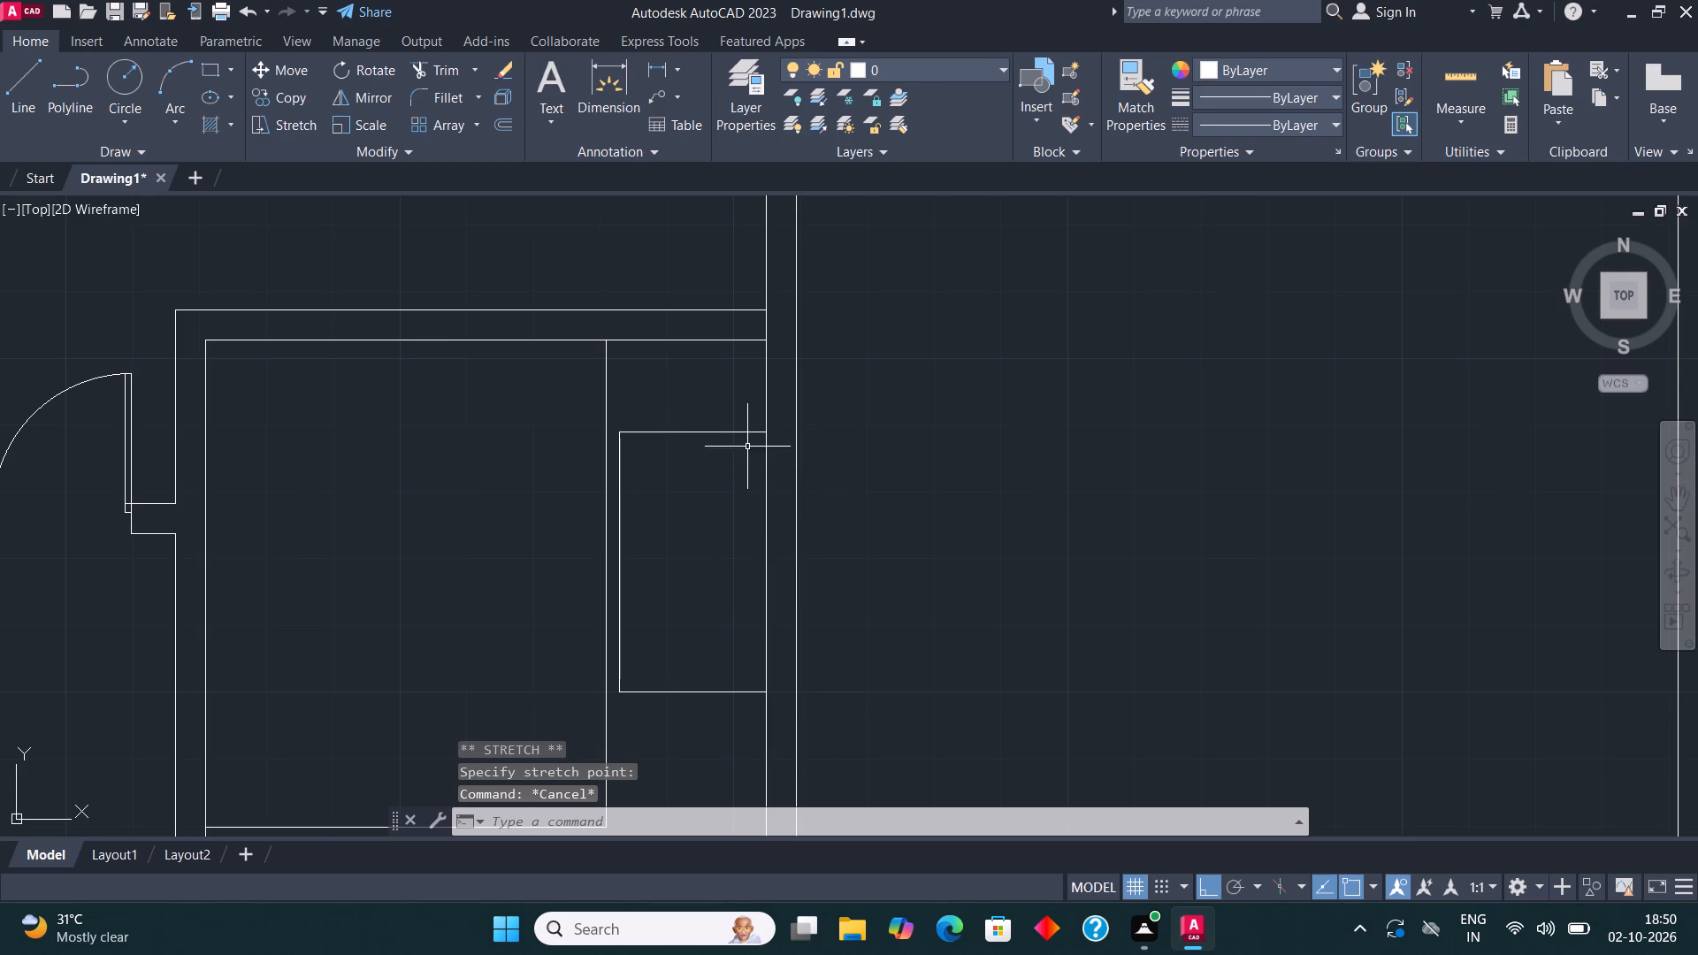
{"action": "left_click", "coordinate": [743, 430]}
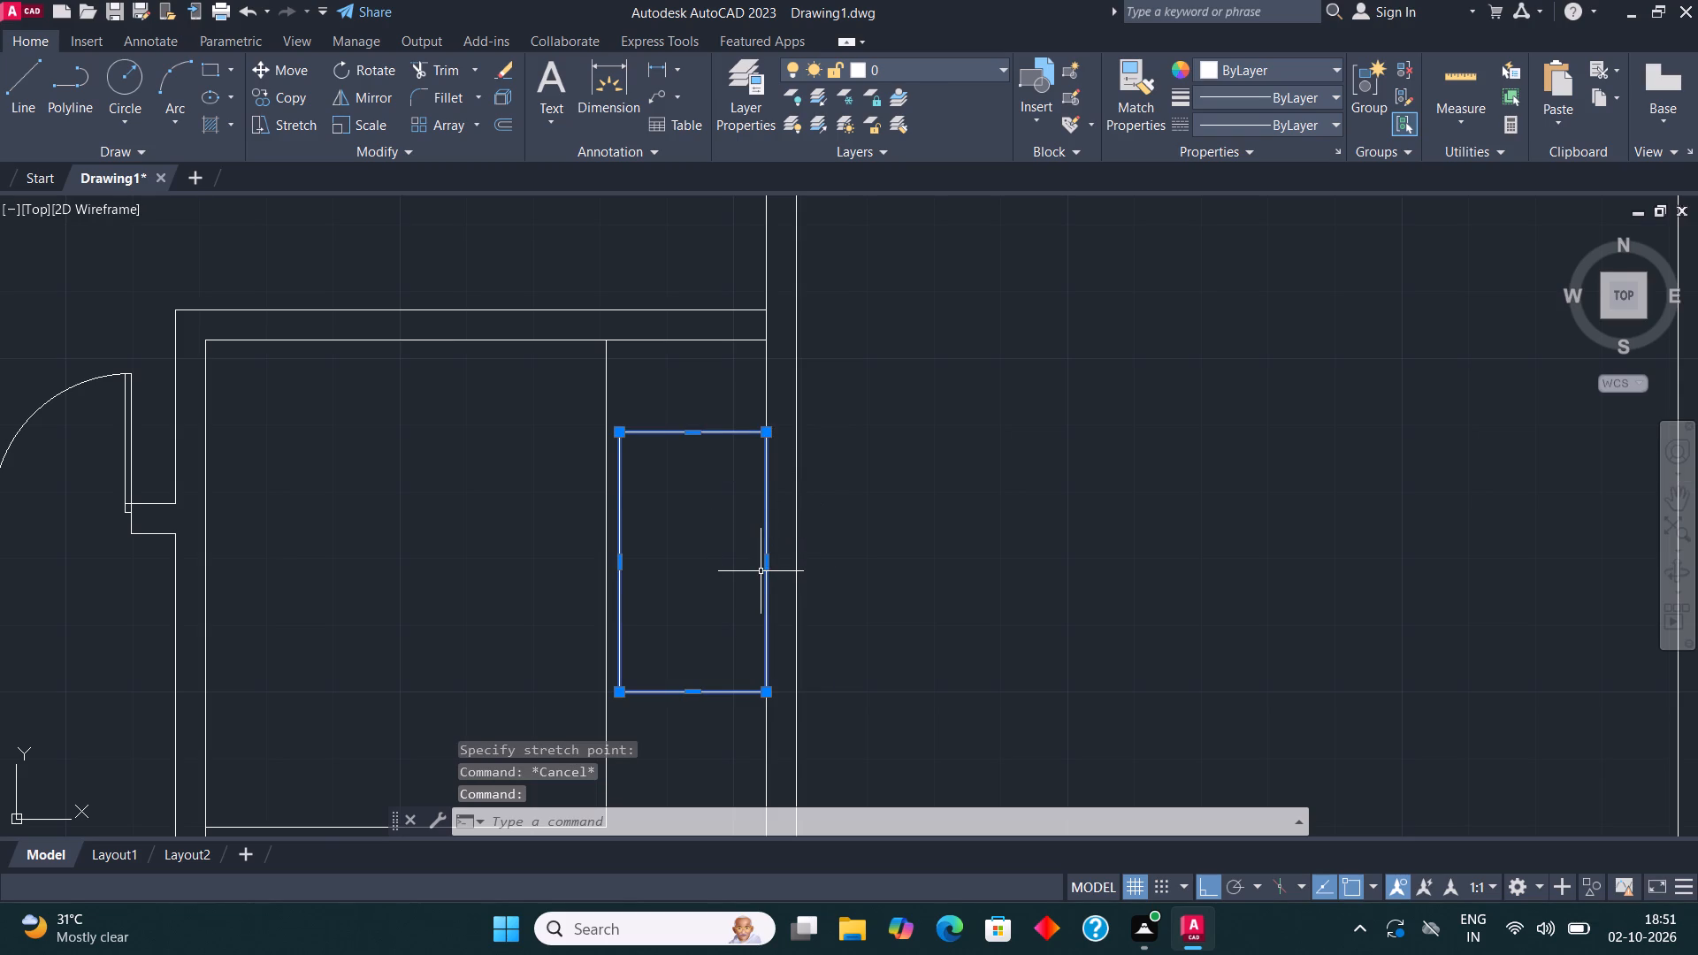
{"action": "left_click", "coordinate": [765, 565]}
{"action": "left_click", "coordinate": [757, 565]}
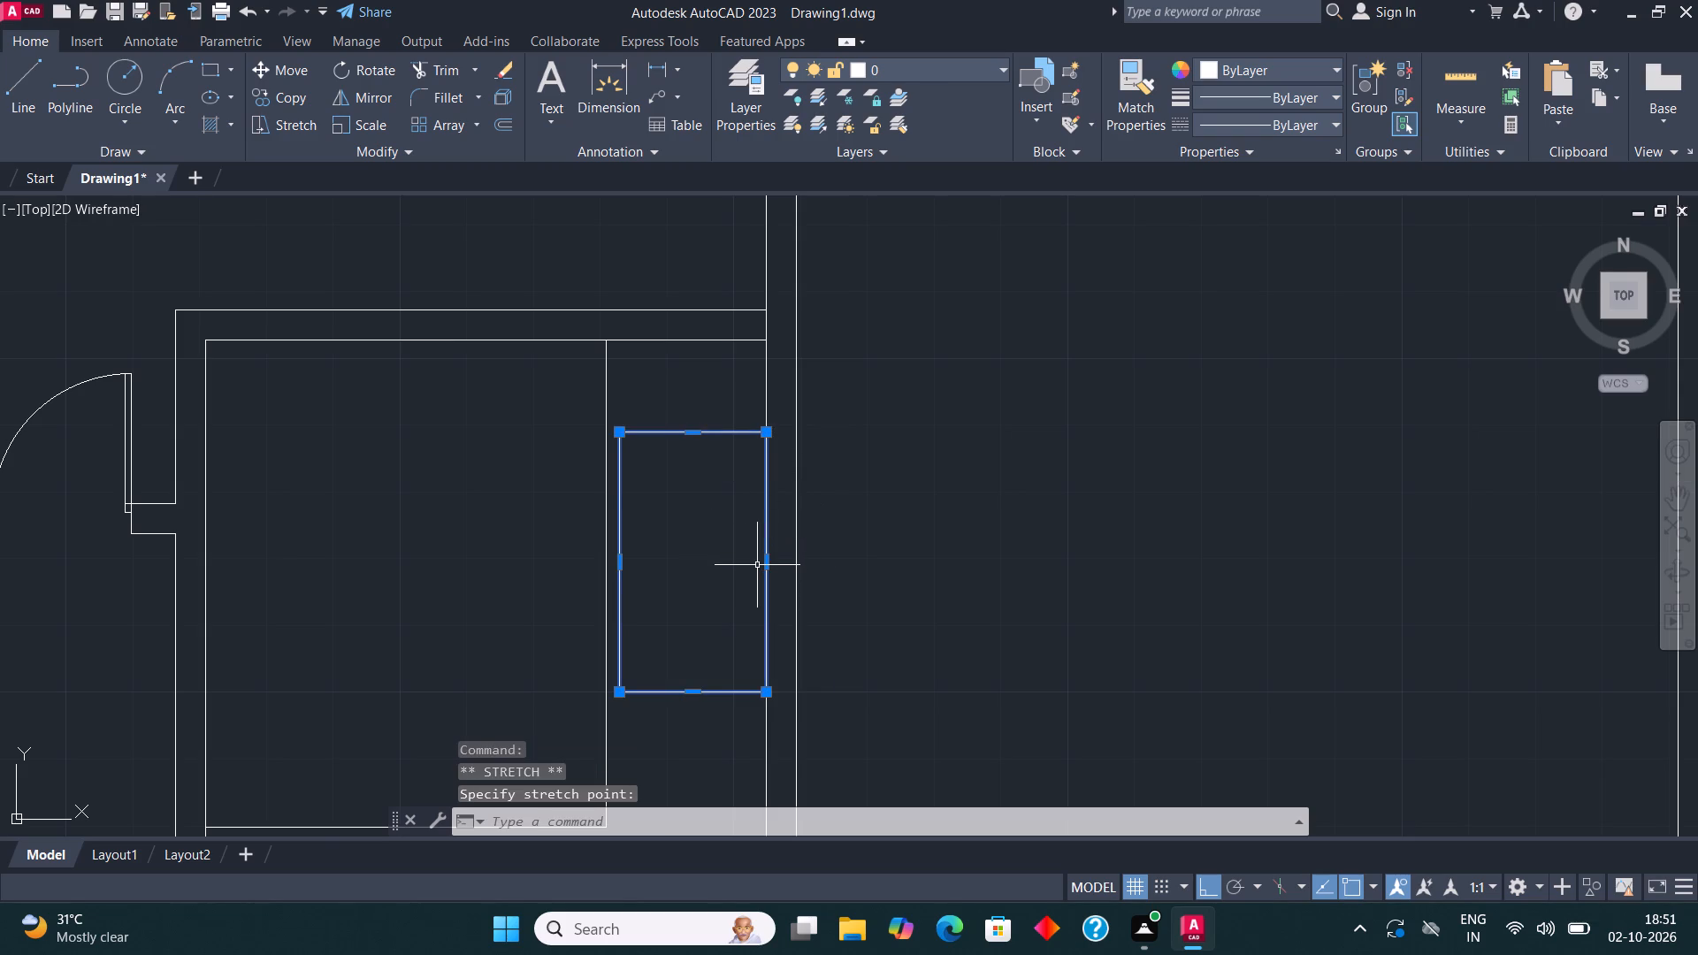
{"action": "left_click", "coordinate": [765, 562]}
{"action": "left_click", "coordinate": [755, 559]}
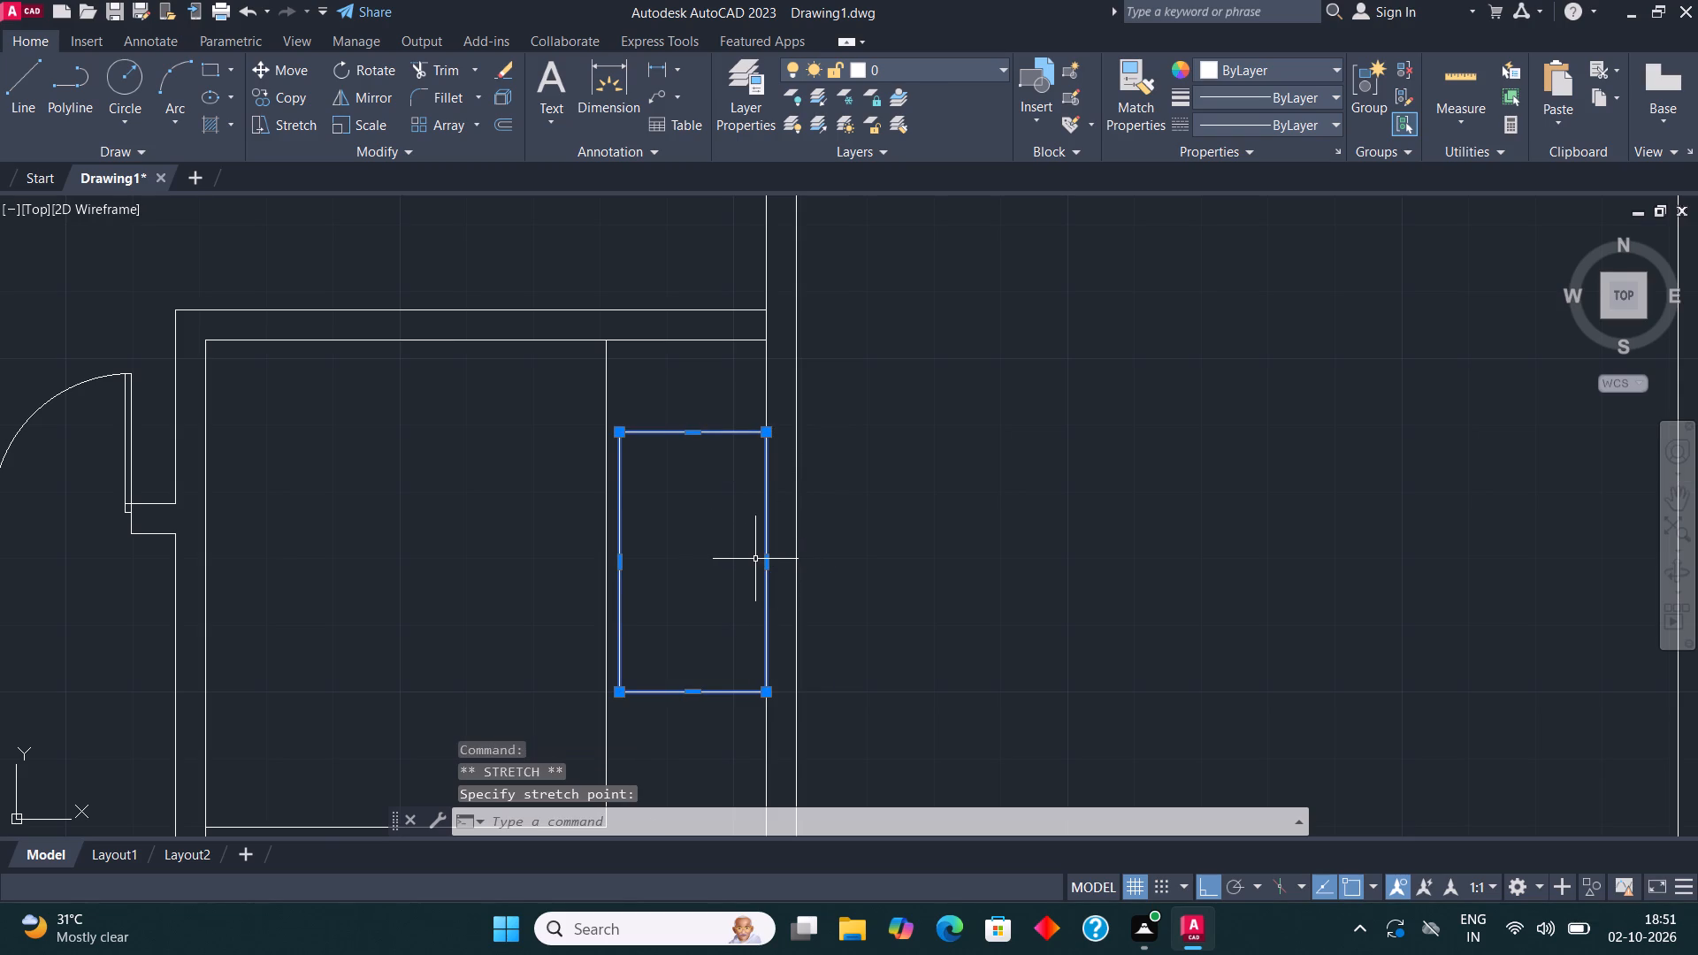
{"action": "left_click", "coordinate": [768, 562]}
{"action": "left_click", "coordinate": [742, 554]}
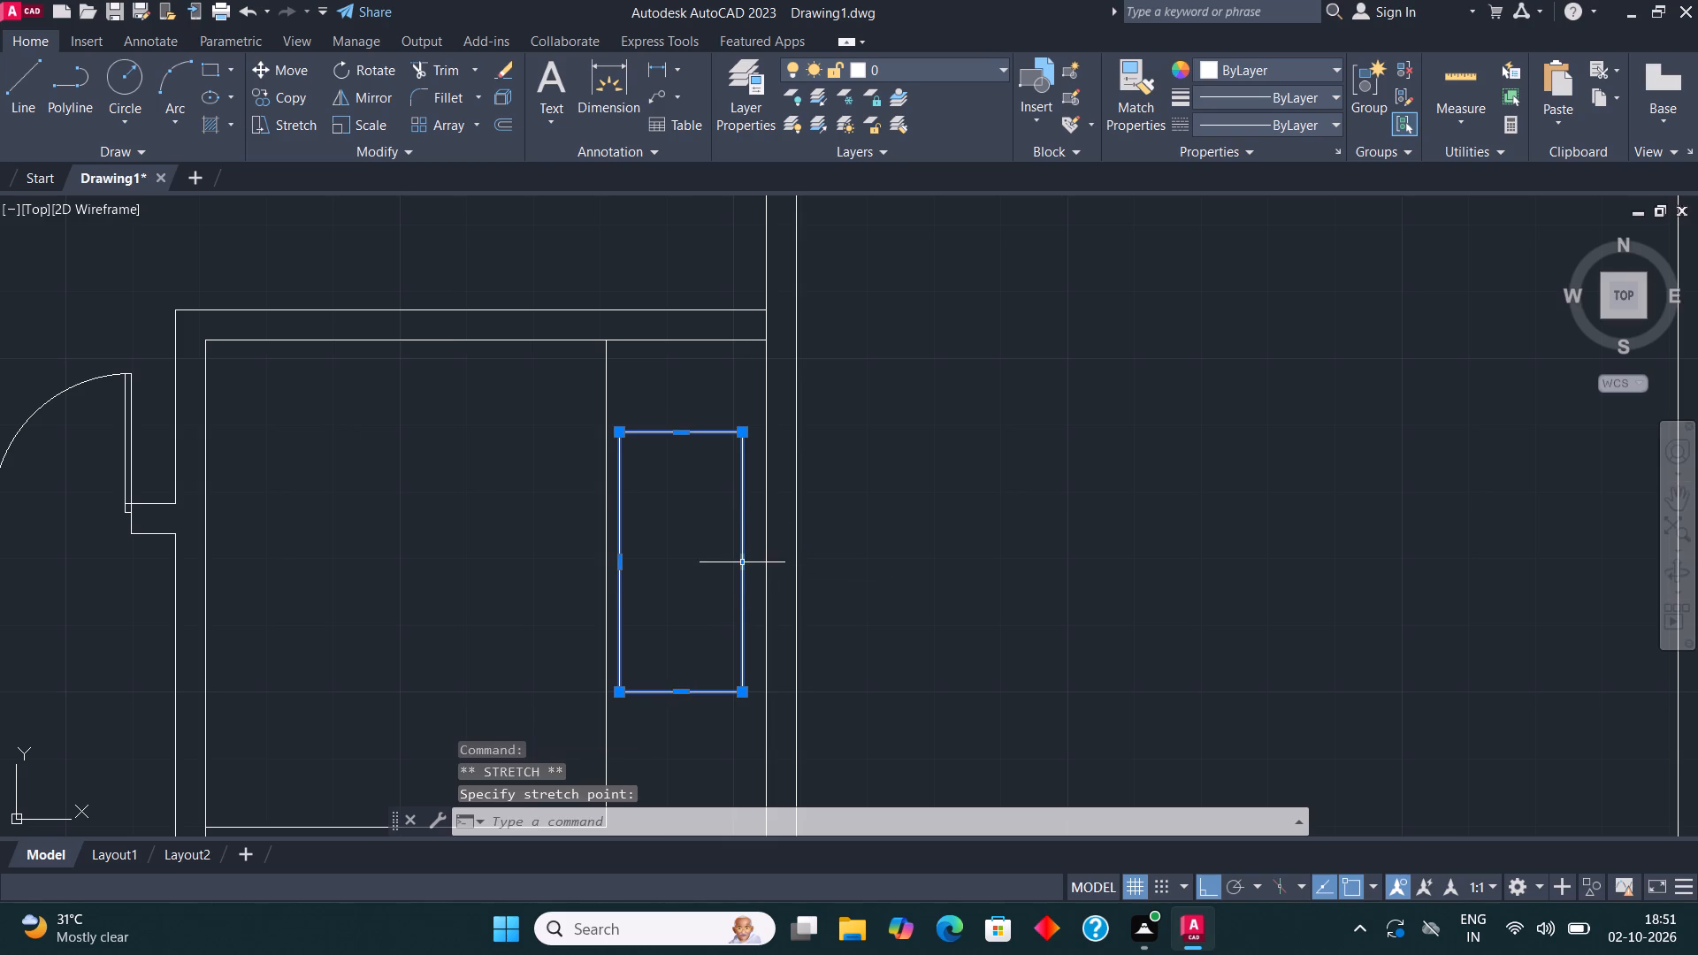
{"action": "scroll", "coordinate": [752, 562], "scroll_direction": "up", "scroll_amount": 3}
{"action": "left_click", "coordinate": [695, 566]}
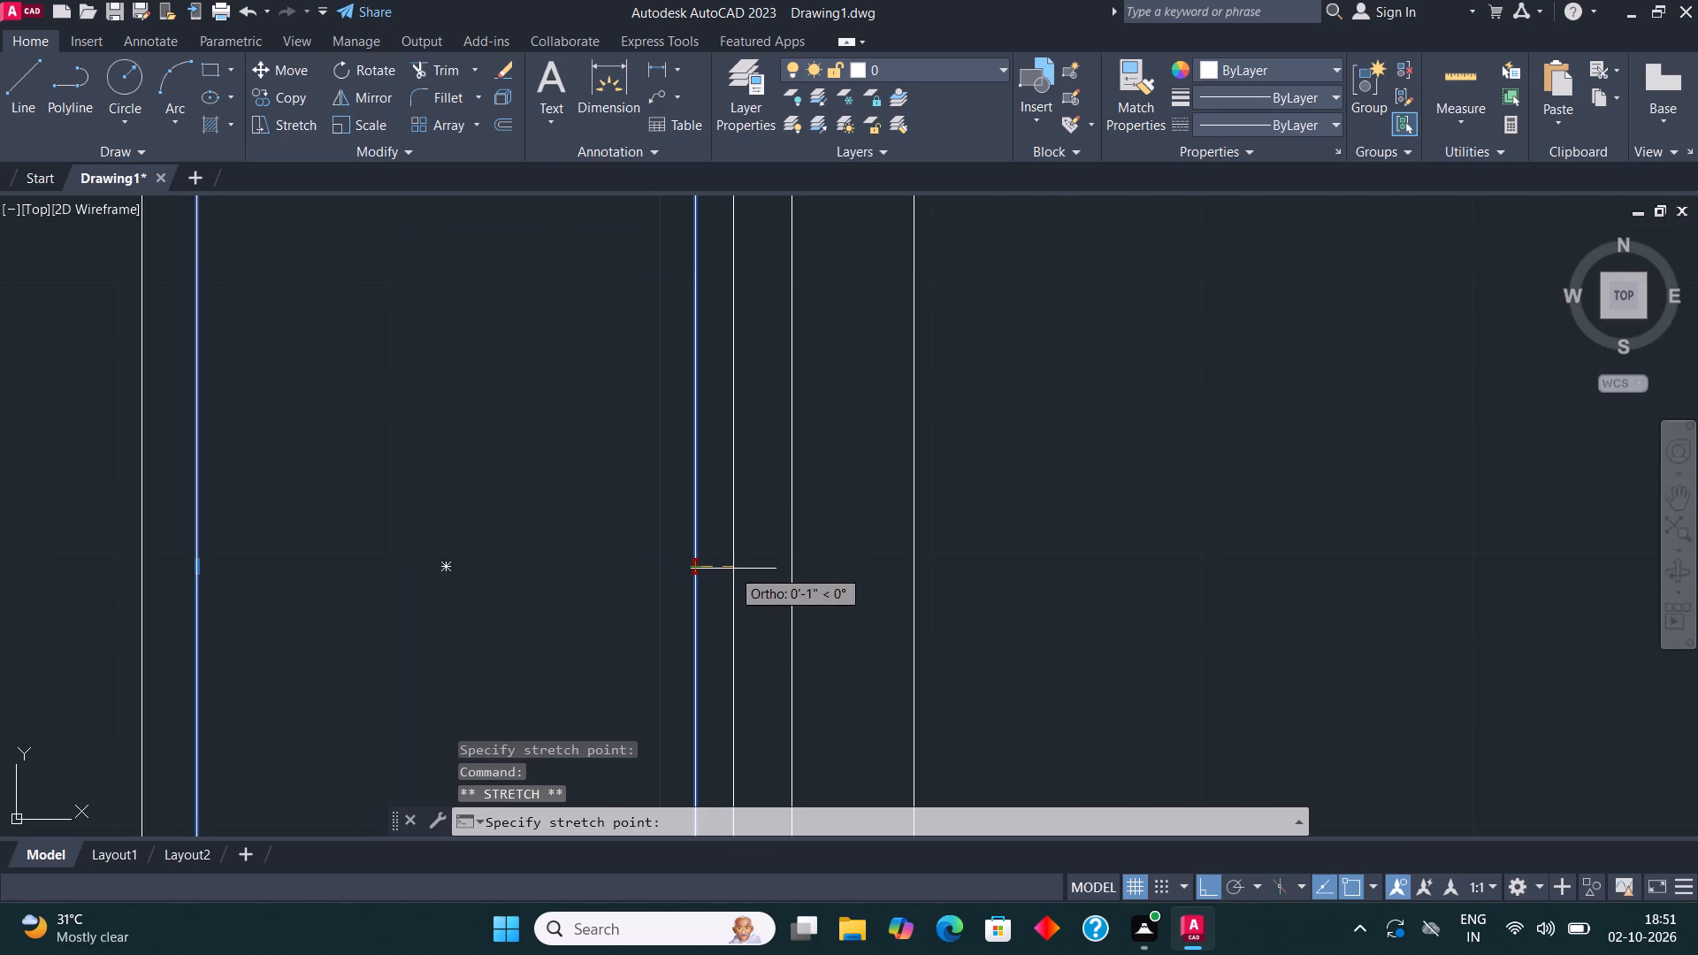
{"action": "left_click", "coordinate": [738, 571]}
{"action": "left_click", "coordinate": [738, 571]}
{"action": "left_click", "coordinate": [765, 572]}
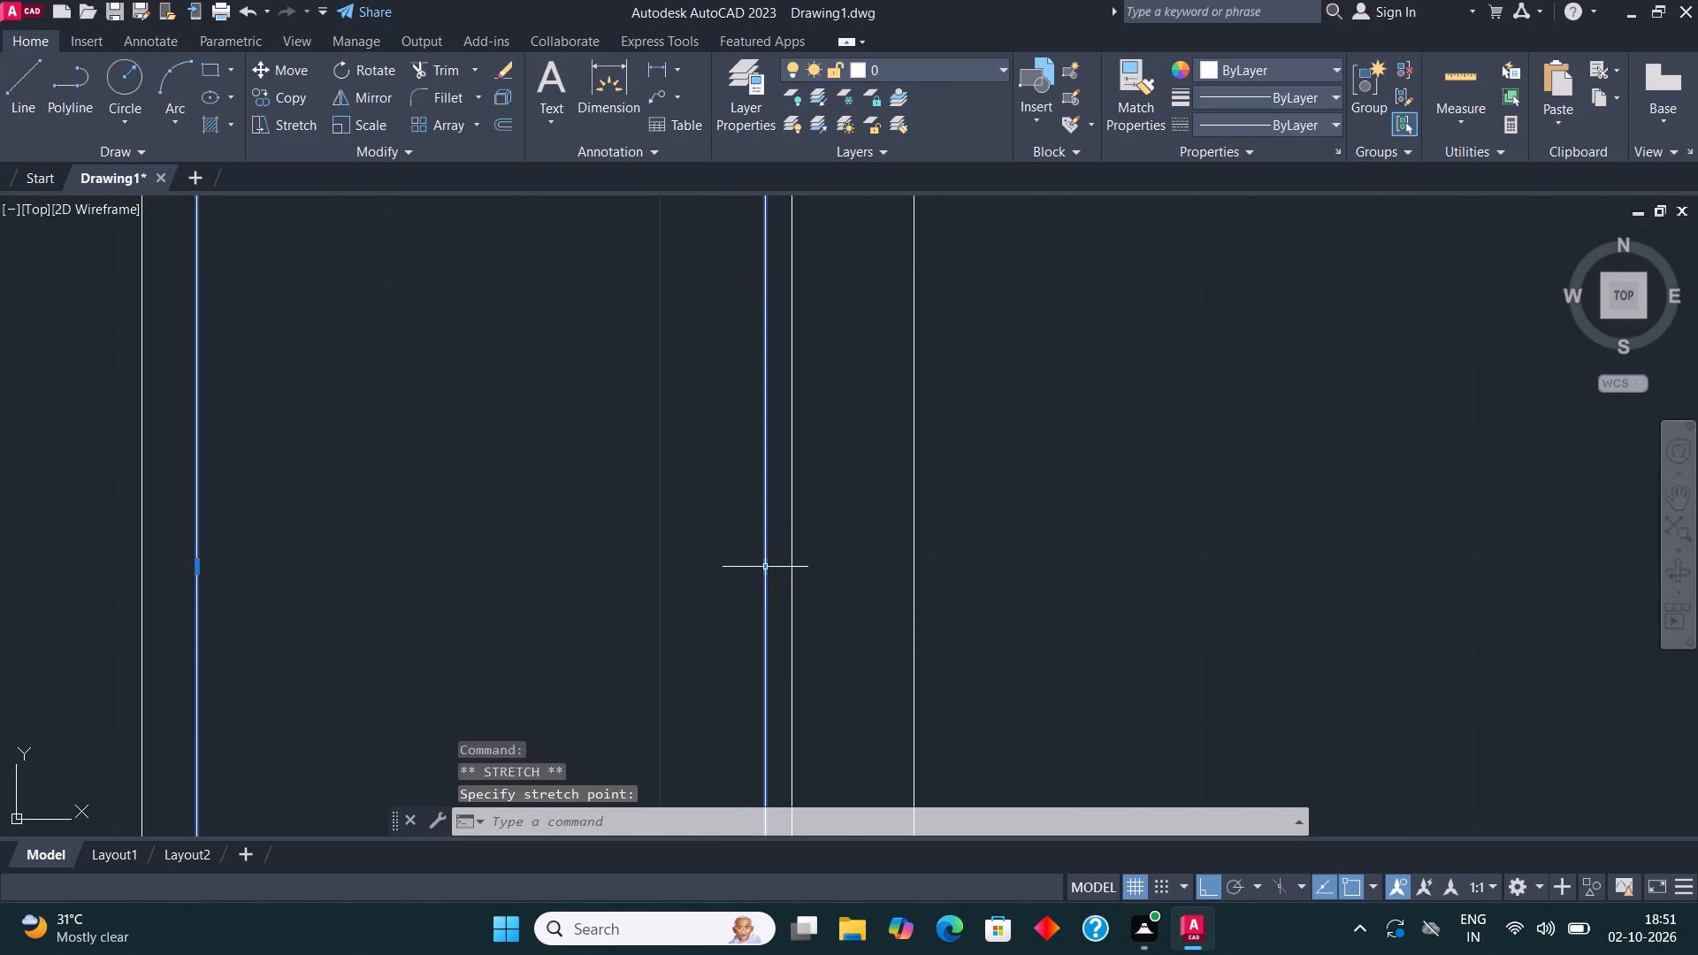
{"action": "scroll", "coordinate": [784, 571], "scroll_direction": "down", "scroll_amount": 4}
{"action": "key", "text": "Escape"}
Draw a burner circle in the upper-left part of the counter rectangle.
{"action": "middle_click_drag", "start_coordinate": [853, 589], "coordinate": [851, 516]}
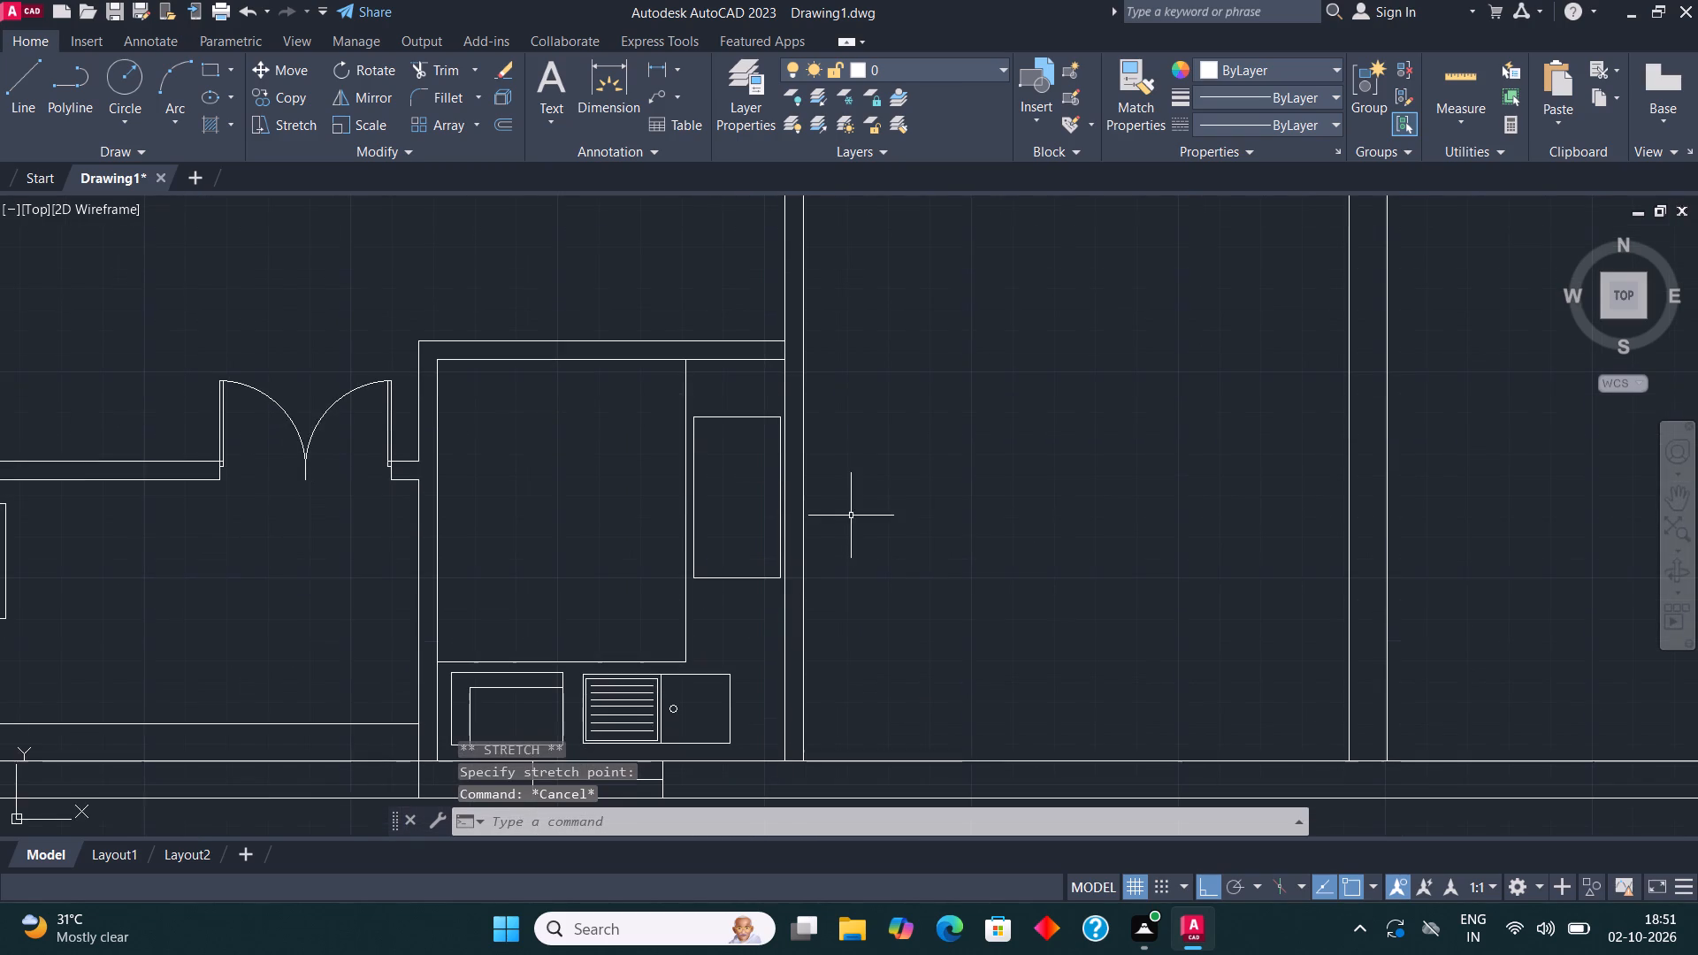
{"action": "scroll", "coordinate": [851, 478], "scroll_direction": "up", "scroll_amount": 2}
{"action": "scroll", "coordinate": [562, 474], "scroll_direction": "down", "scroll_amount": 1}
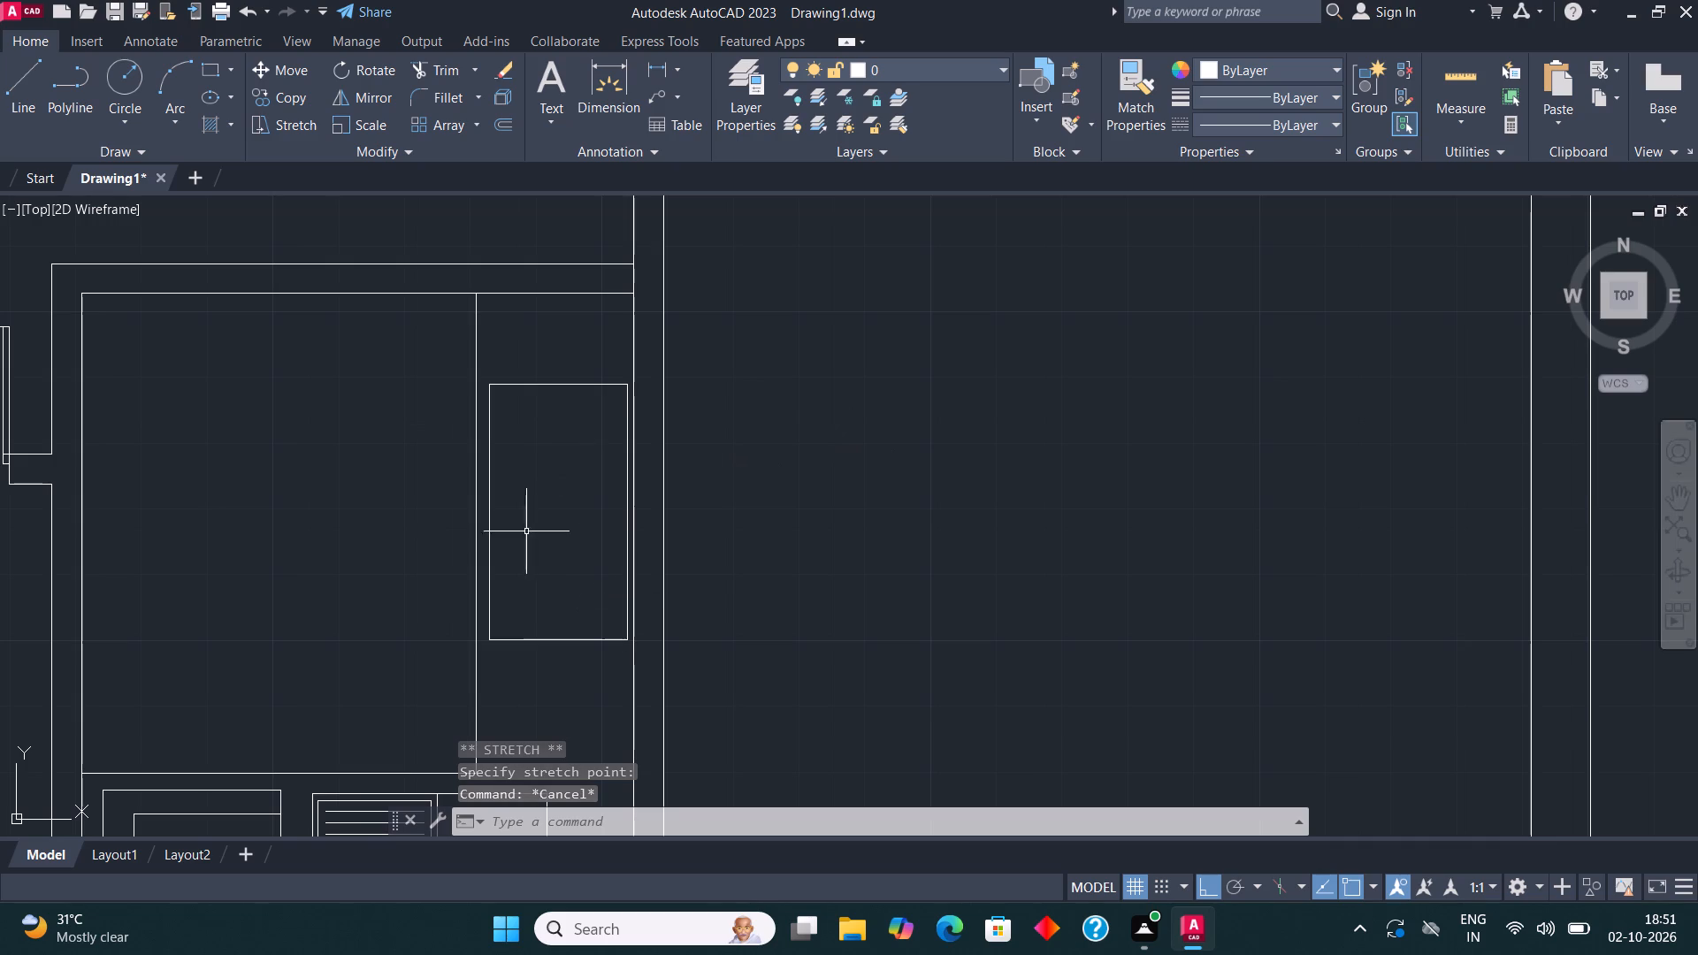
{"action": "left_click", "coordinate": [134, 80]}
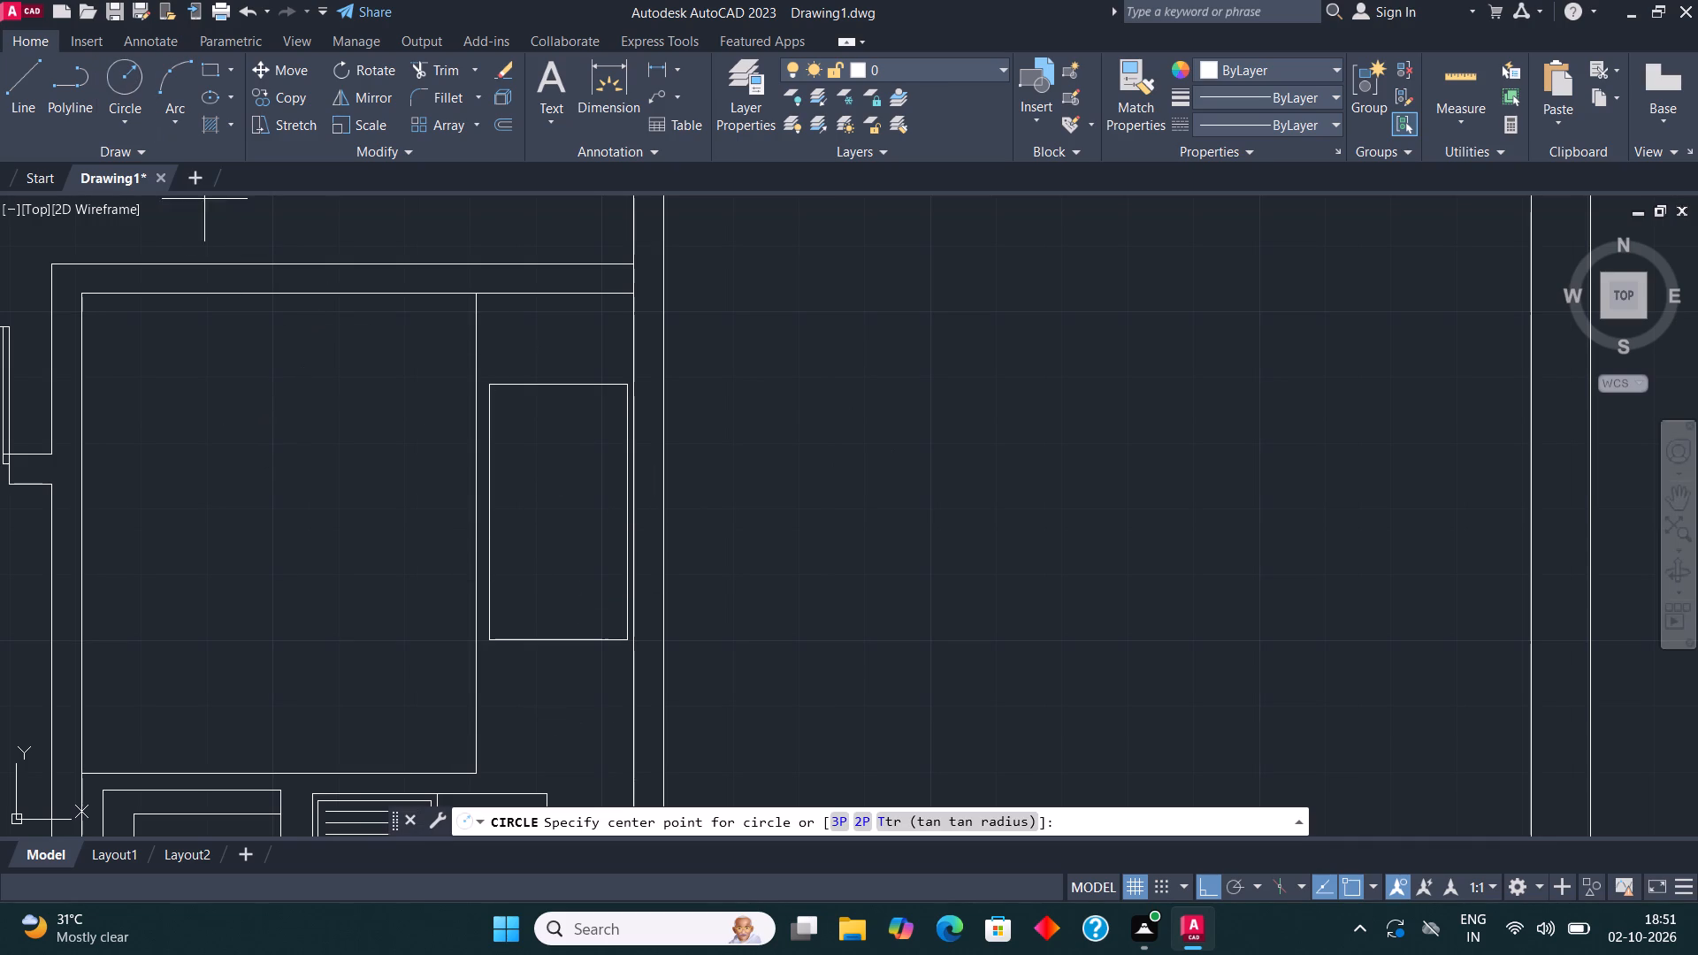
{"action": "left_click", "coordinate": [530, 428]}
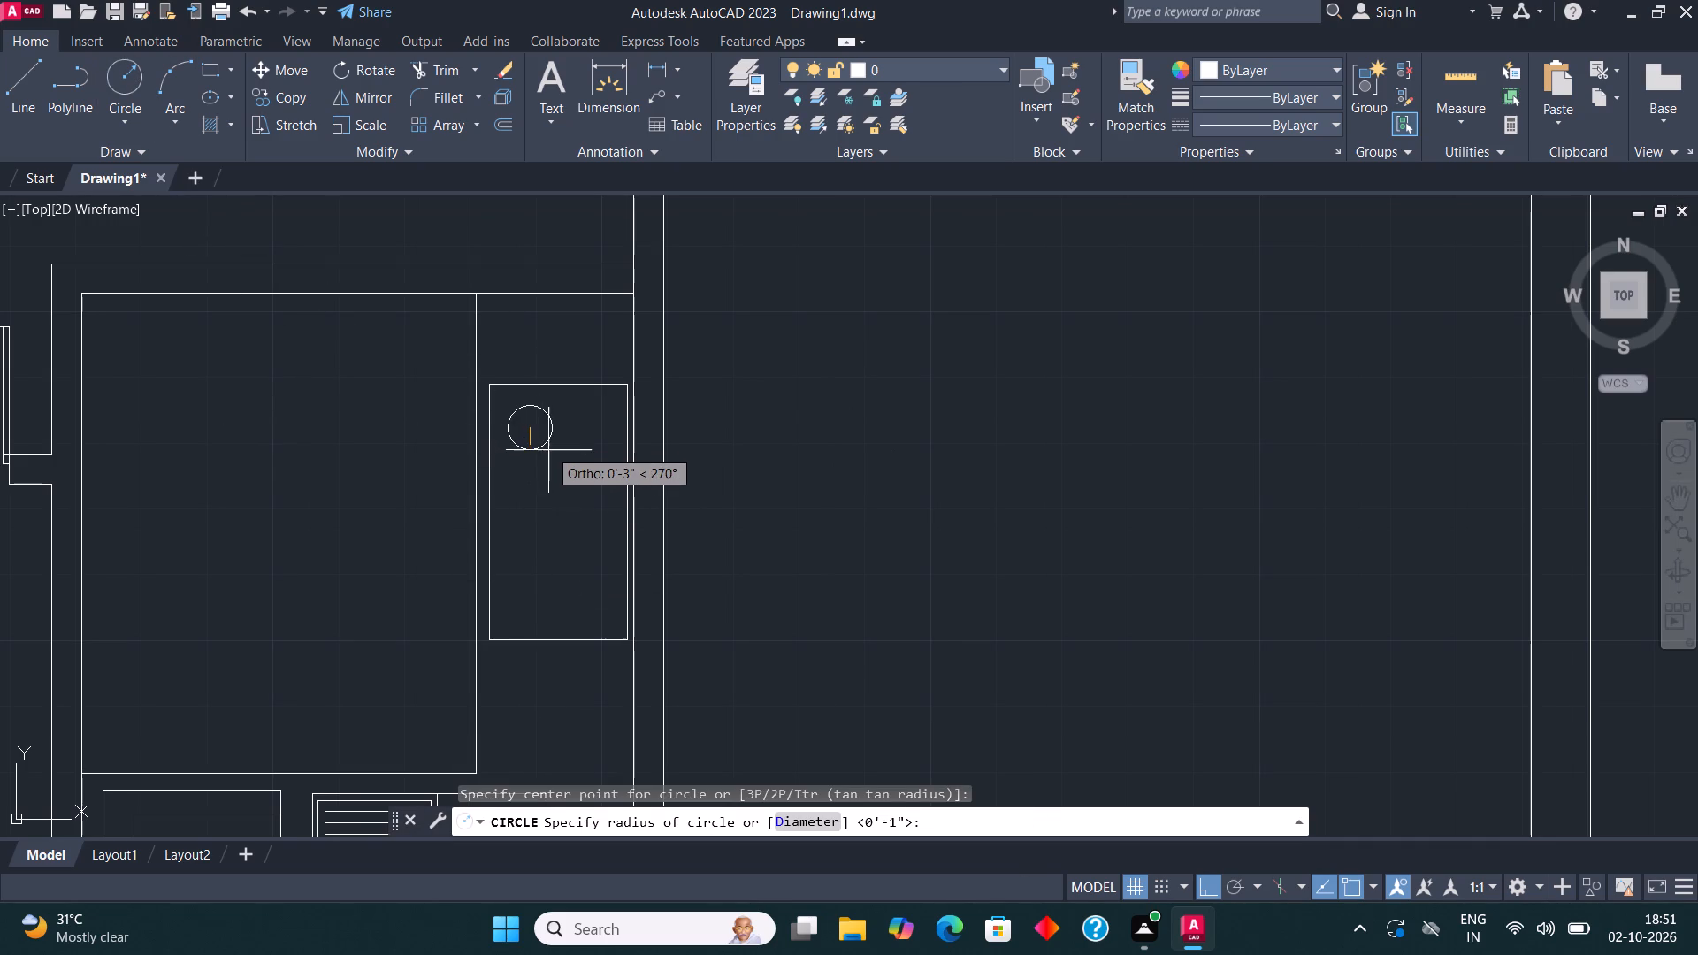
{"action": "left_click", "coordinate": [553, 455]}
Draw vertical and horizontal diameter lines crossing at the centre of the burner circle.
{"action": "scroll", "coordinate": [545, 404], "scroll_direction": "up", "scroll_amount": 2}
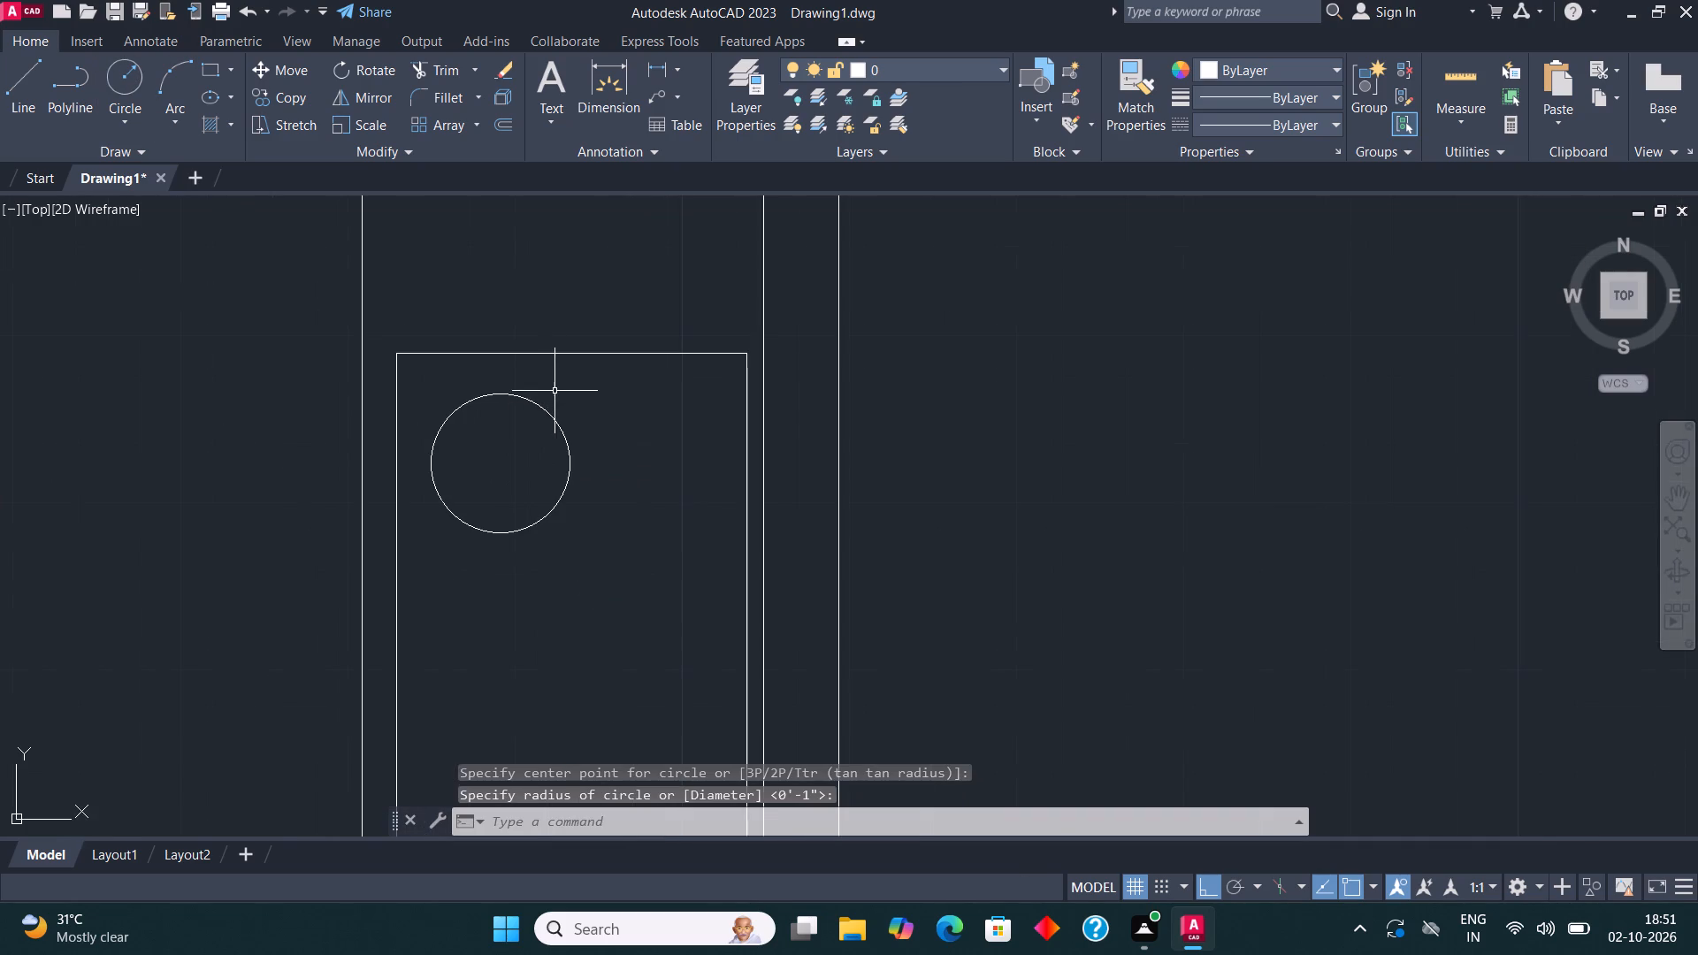
{"action": "left_click", "coordinate": [19, 72]}
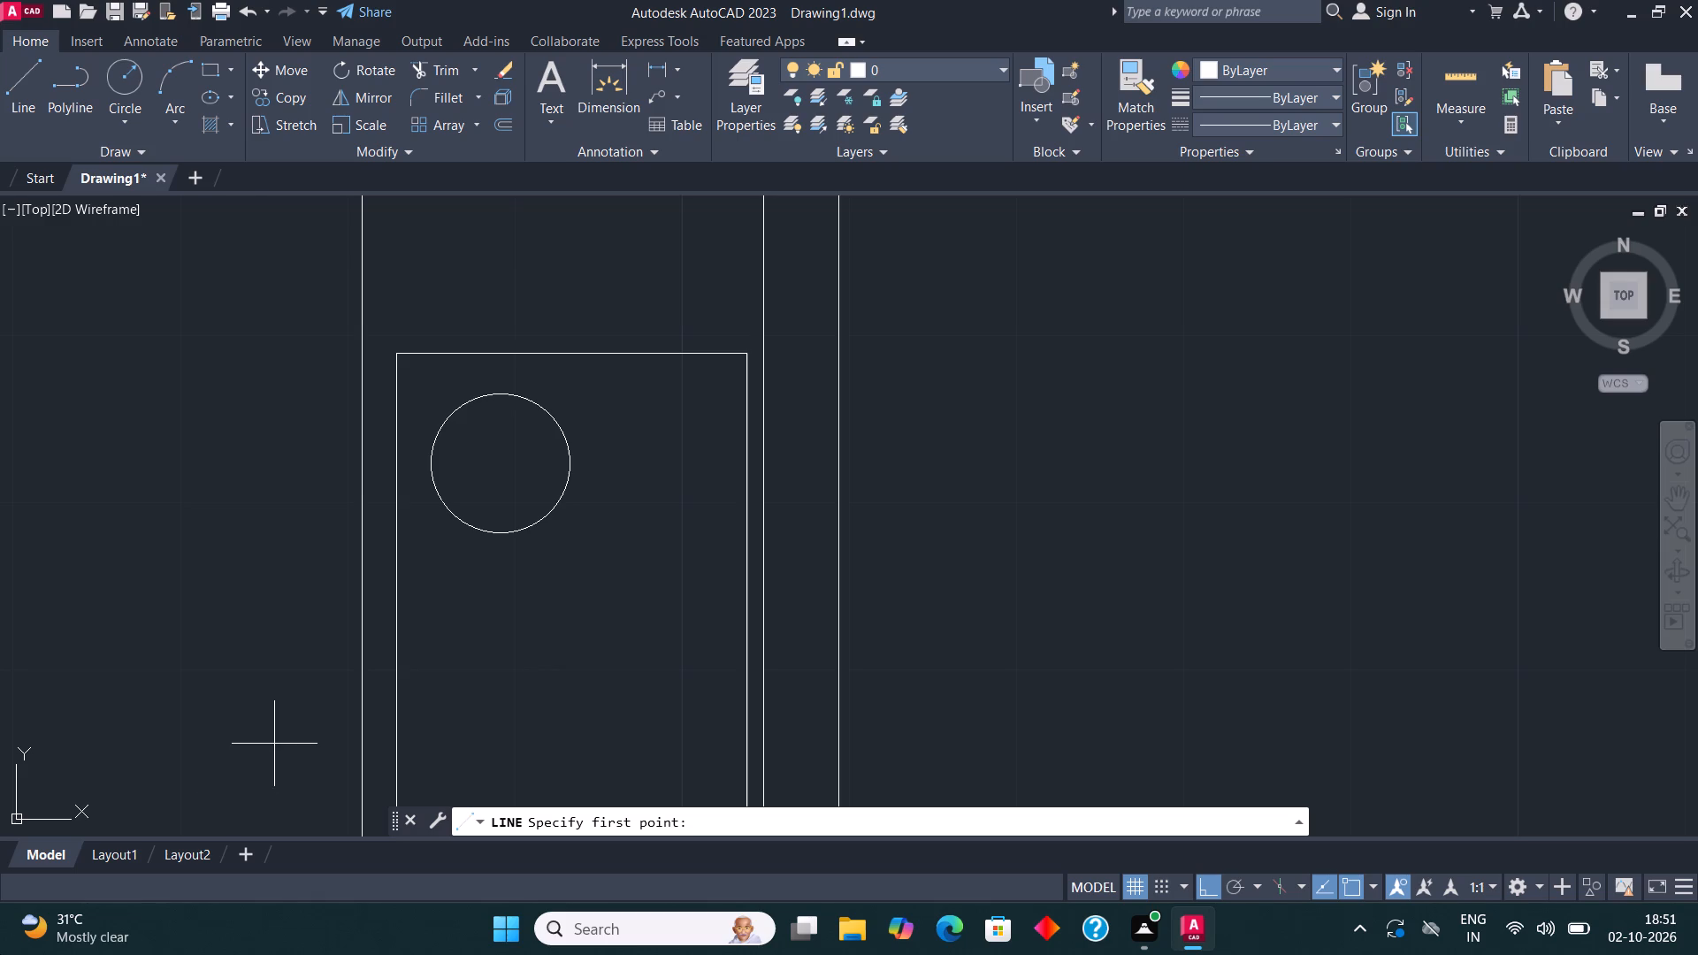
{"action": "left_click", "coordinate": [496, 534]}
{"action": "left_click", "coordinate": [498, 400]}
{"action": "left_click", "coordinate": [500, 454]}
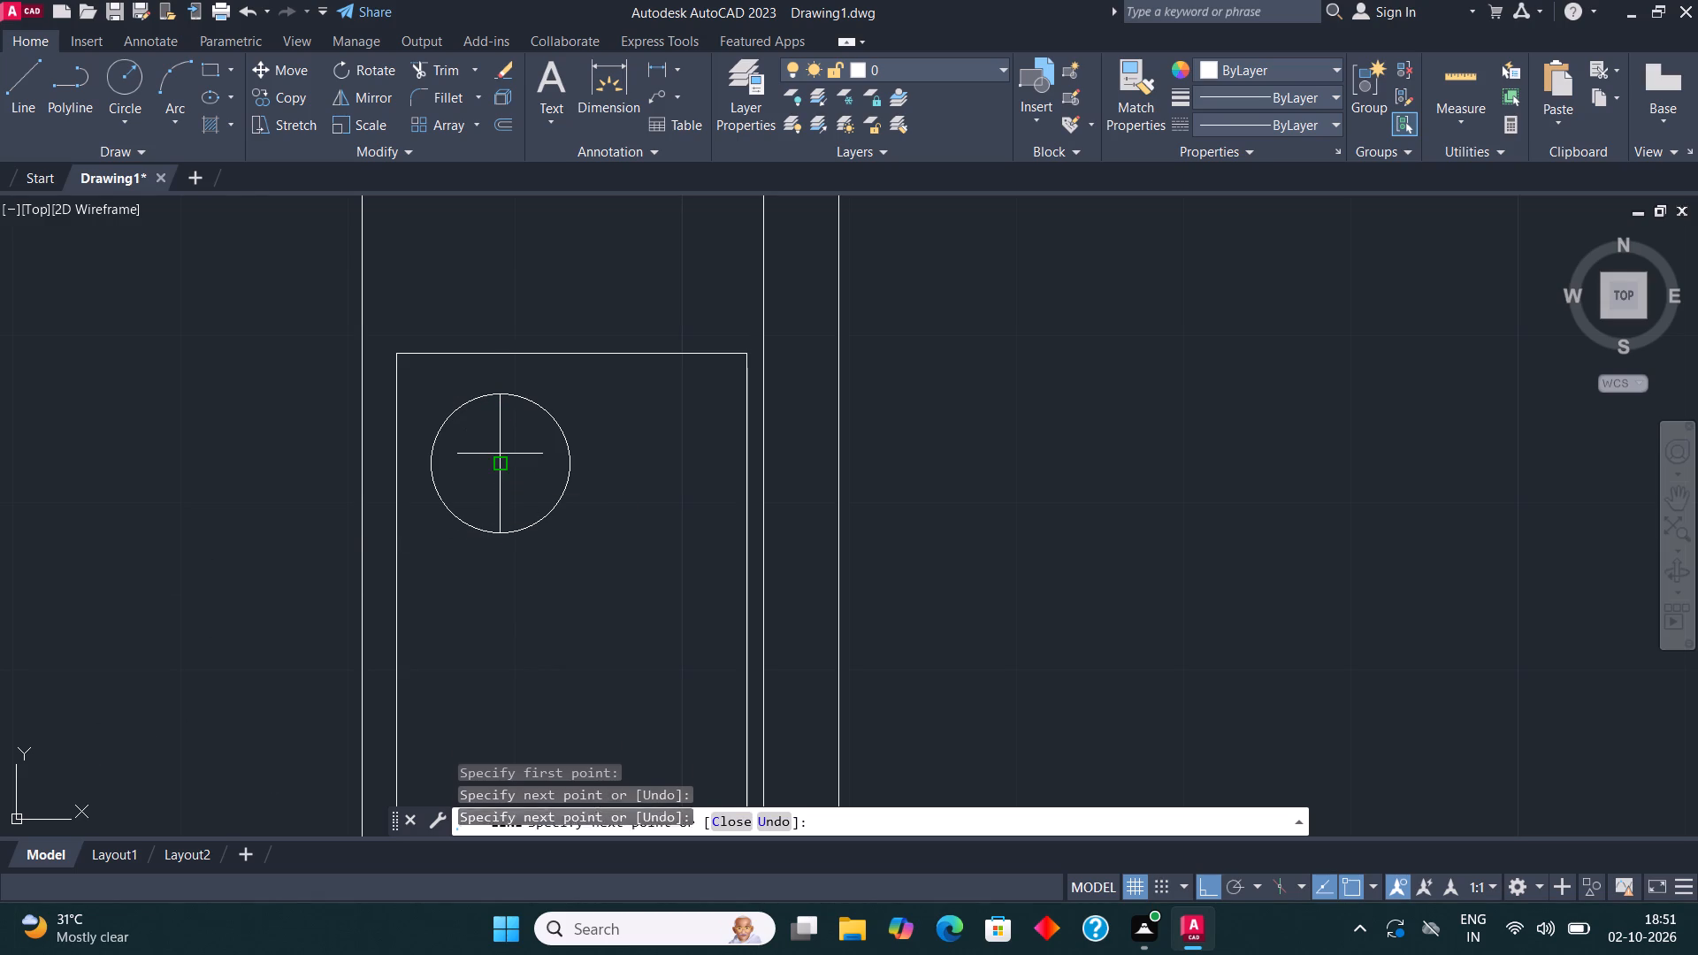
{"action": "left_click", "coordinate": [565, 463]}
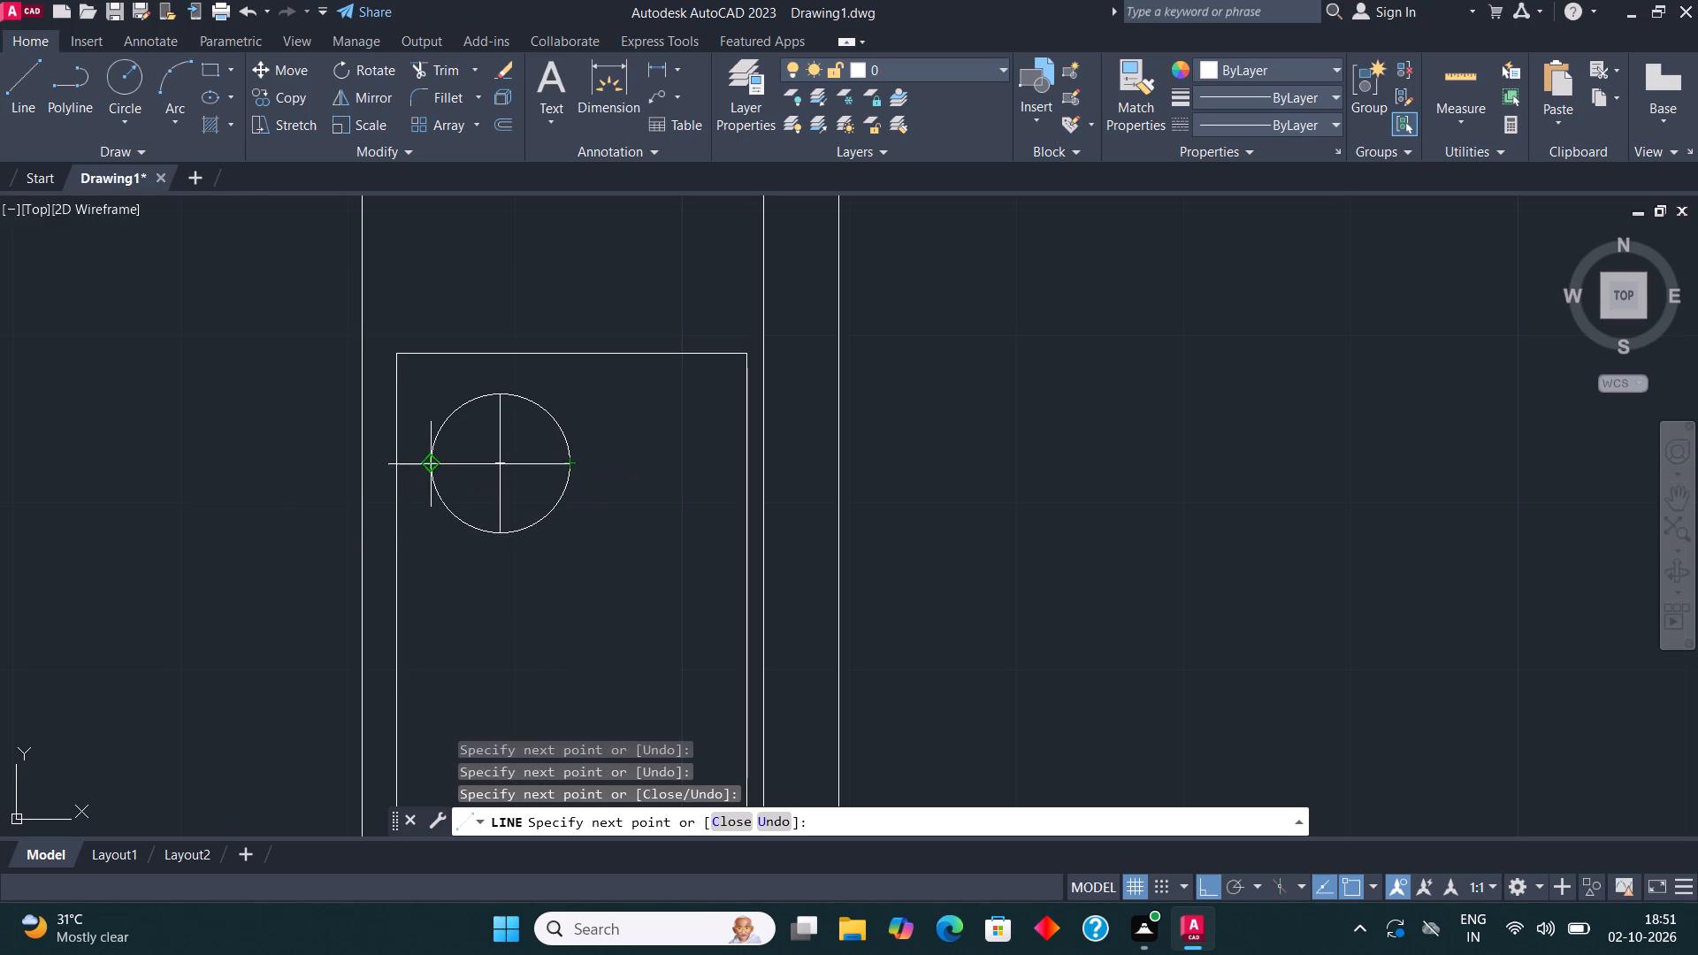
{"action": "left_click", "coordinate": [432, 470]}
{"action": "key", "text": "Escape"}
Copy the crossed burner circle about 2'-0" straight down and once more midway between them, offset toward the wall, with Ortho off for the second copy.
{"action": "left_click", "coordinate": [589, 540]}
{"action": "left_click", "coordinate": [424, 396]}
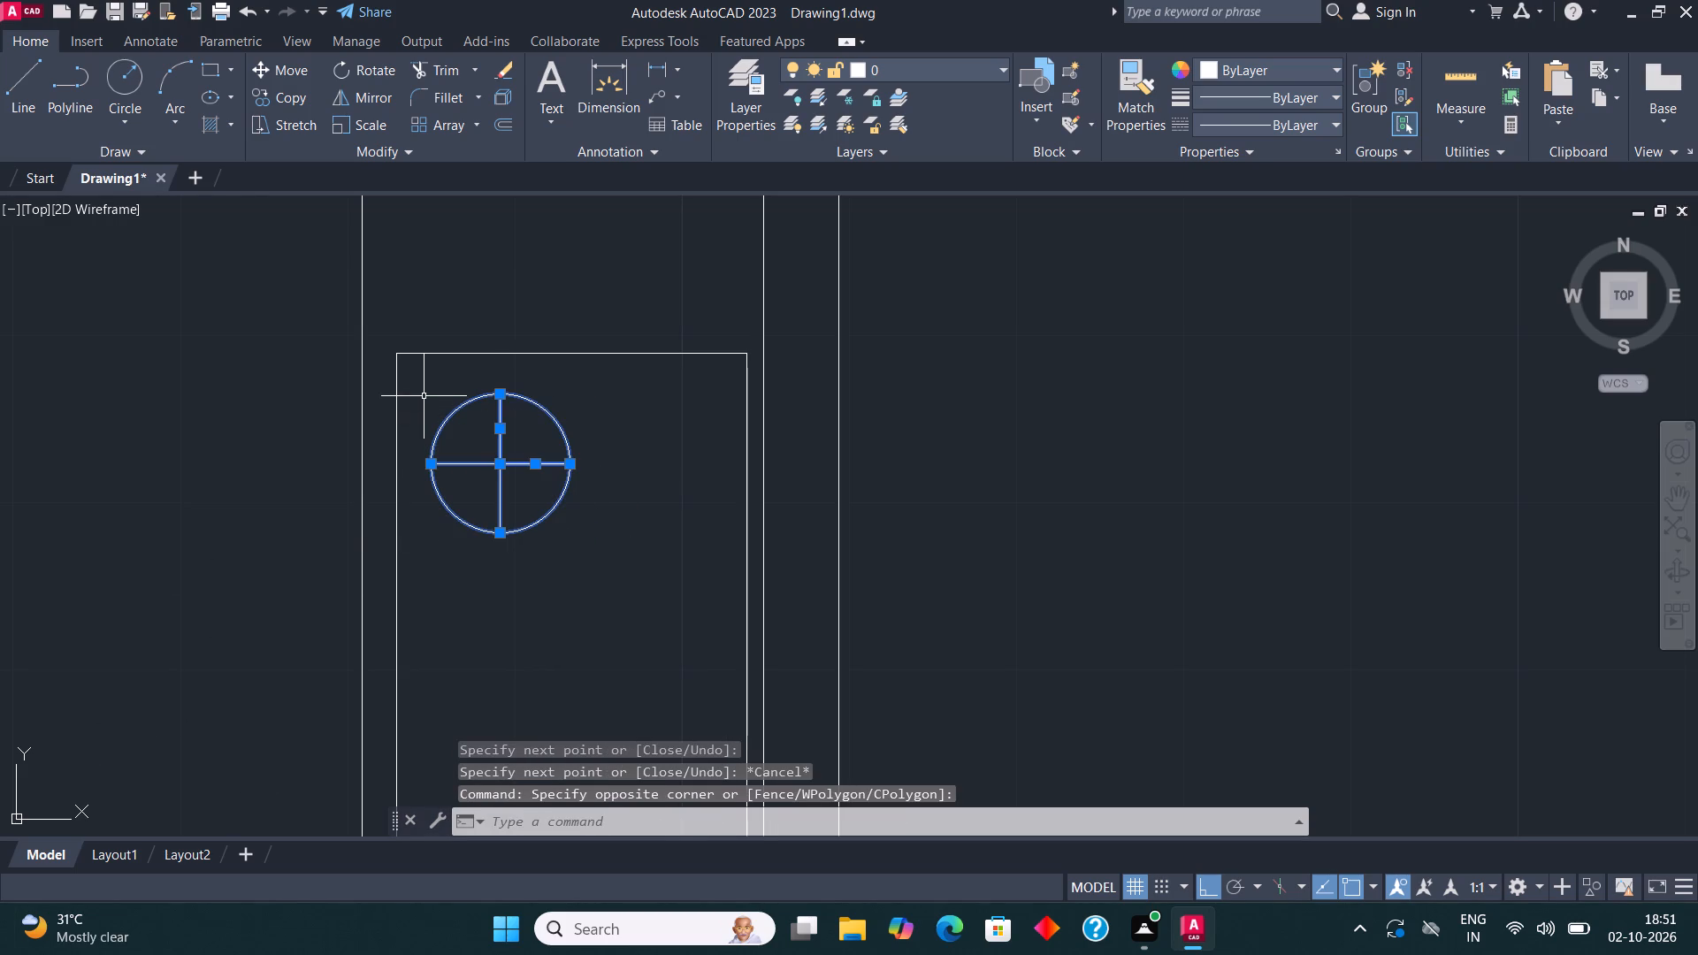
{"action": "left_click", "coordinate": [287, 94]}
{"action": "left_click", "coordinate": [504, 455]}
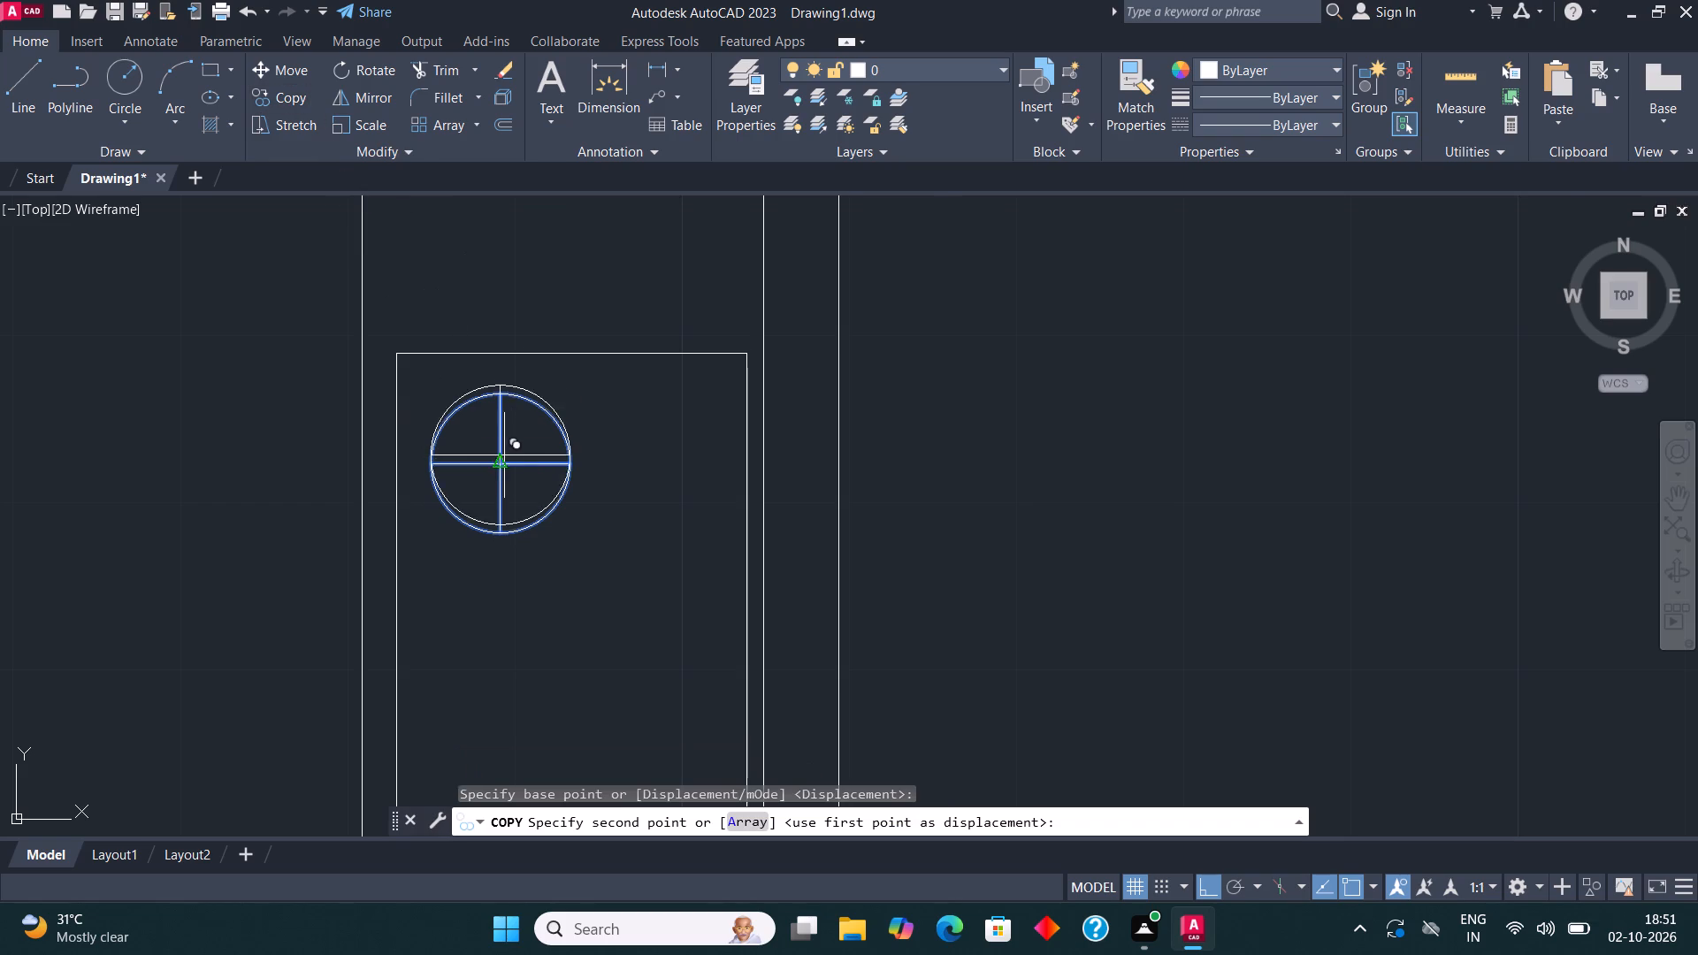
{"action": "scroll", "coordinate": [523, 433], "scroll_direction": "down", "scroll_amount": 2}
{"action": "scroll", "coordinate": [519, 560], "scroll_direction": "up", "scroll_amount": 1}
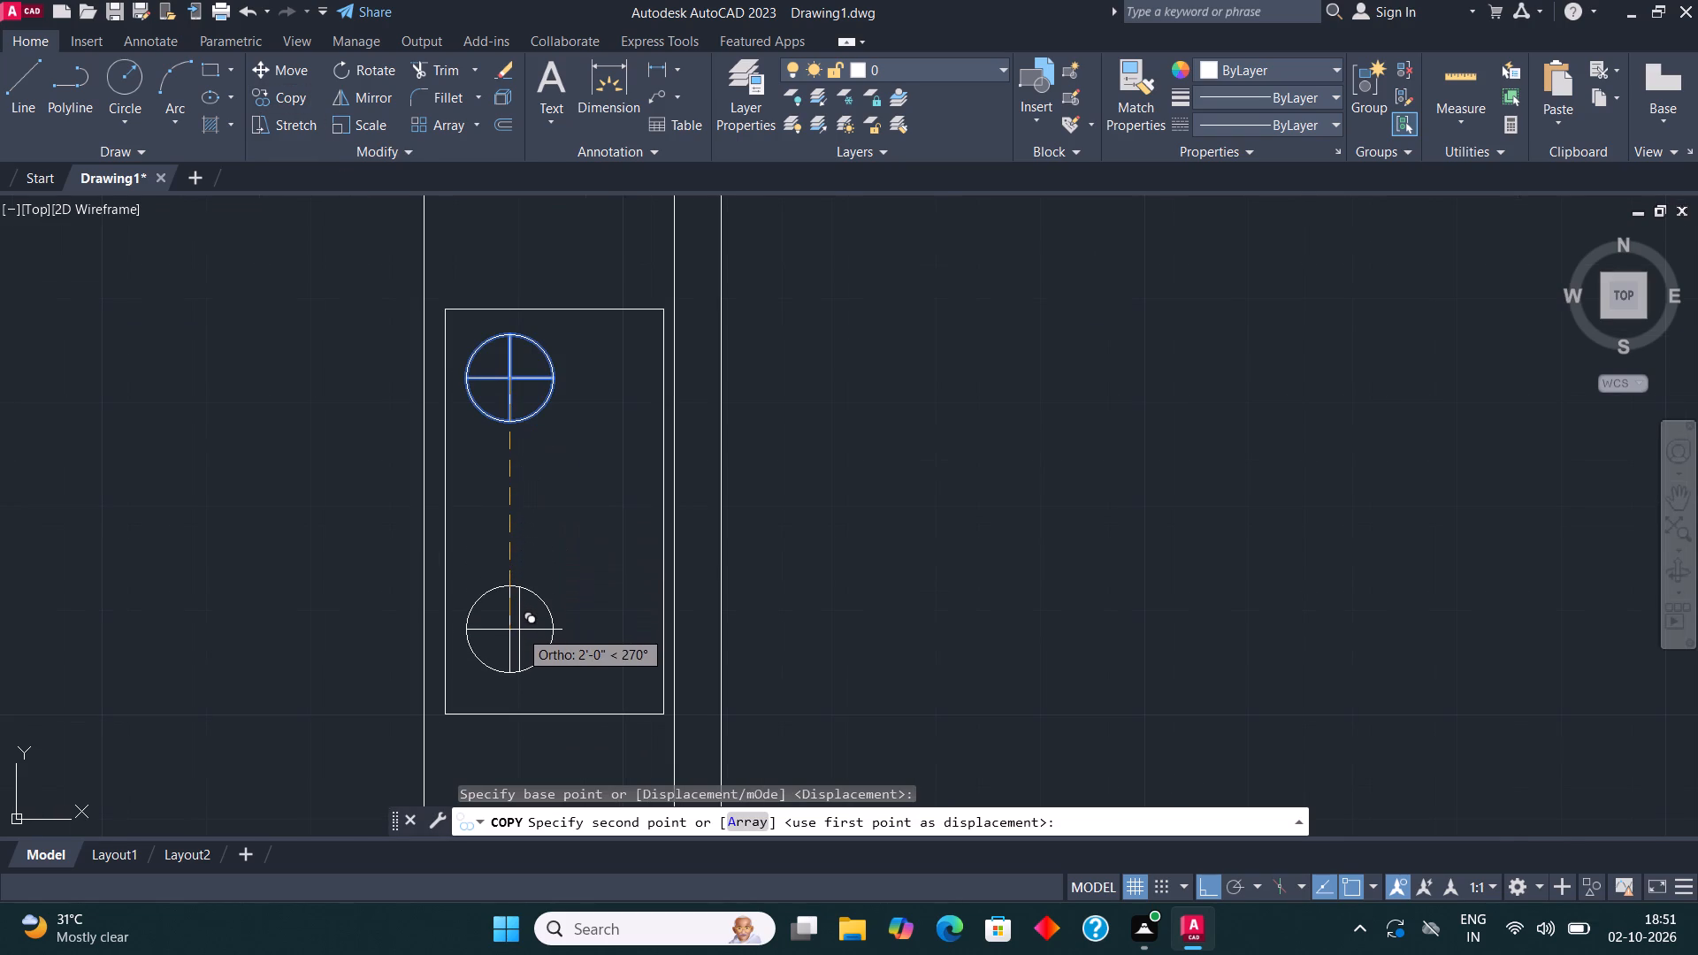
{"action": "left_click", "coordinate": [520, 630]}
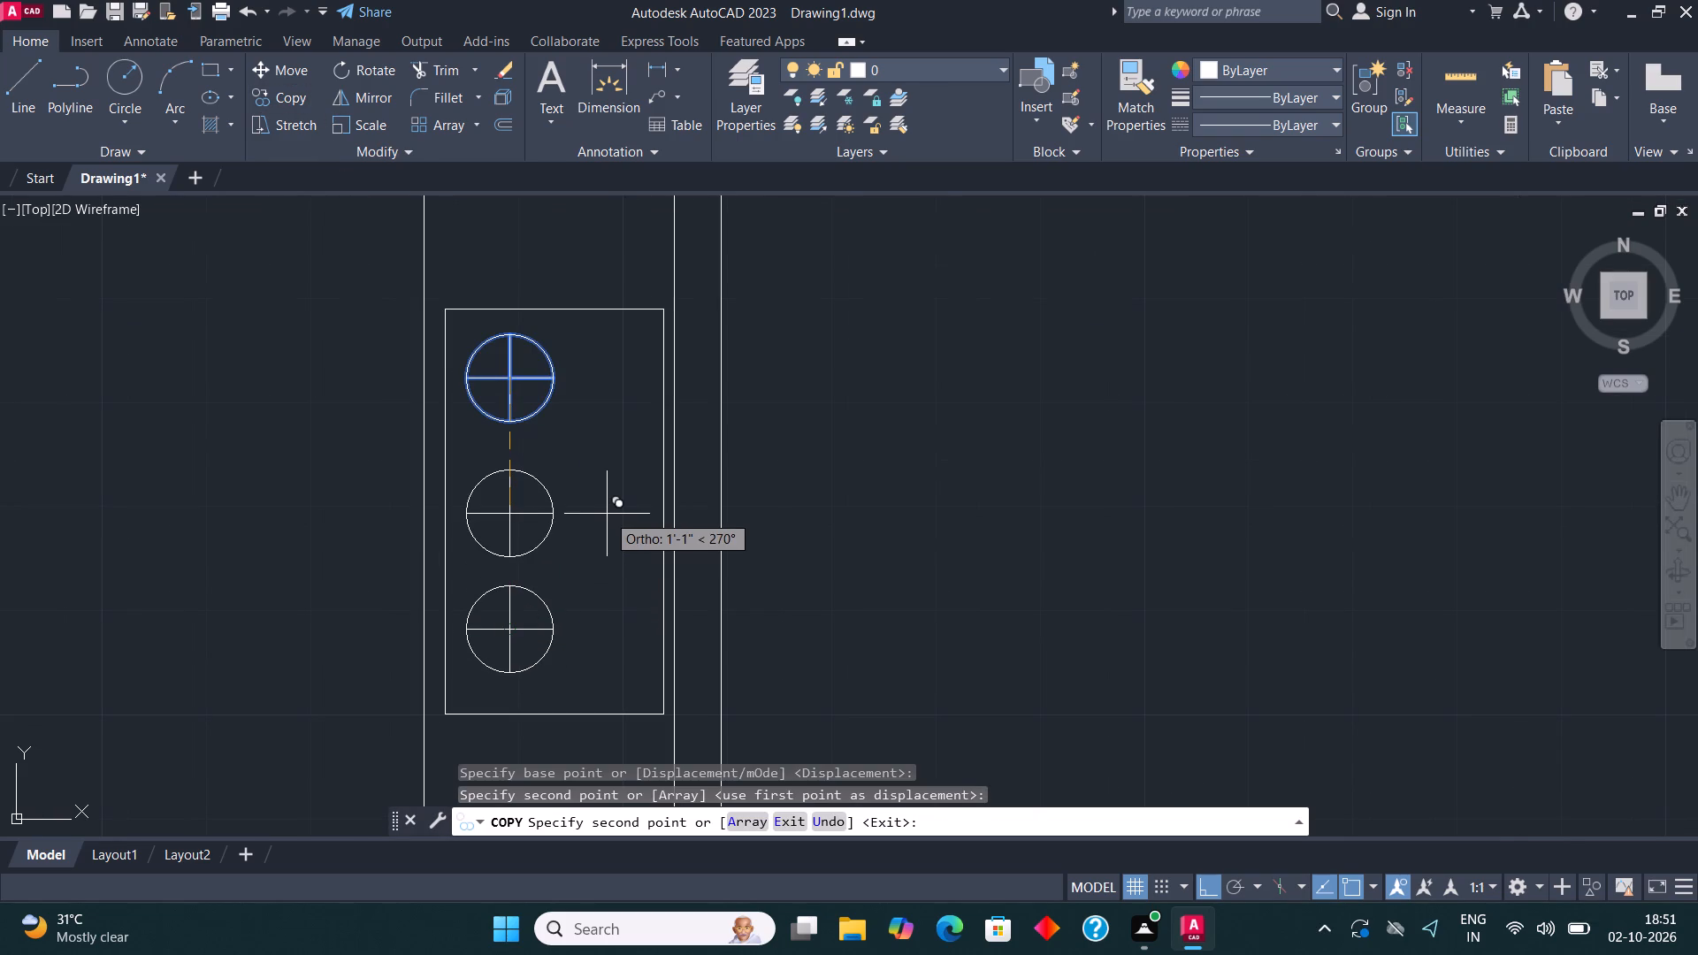
{"action": "key", "text": "F8"}
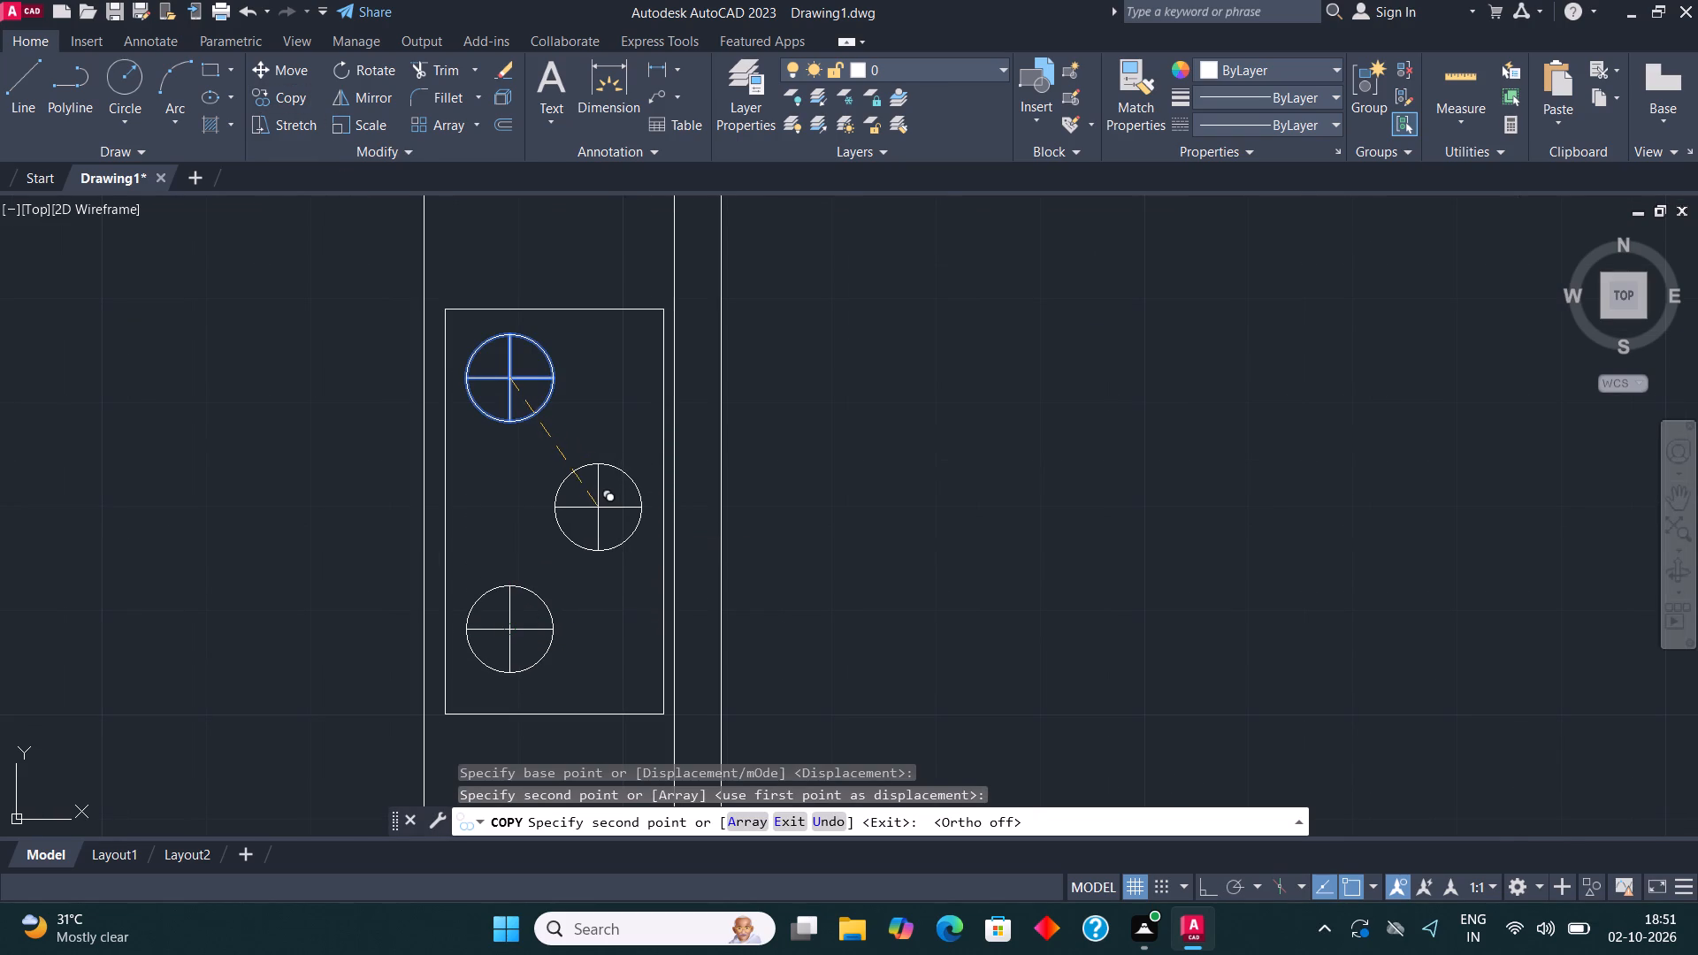
{"action": "left_click", "coordinate": [598, 509]}
{"action": "key", "text": "Escape"}
Draw a window rectangle across the thickness of the horizontal wall to the left of the double door.
{"action": "scroll", "coordinate": [761, 464], "scroll_direction": "down", "scroll_amount": 2}
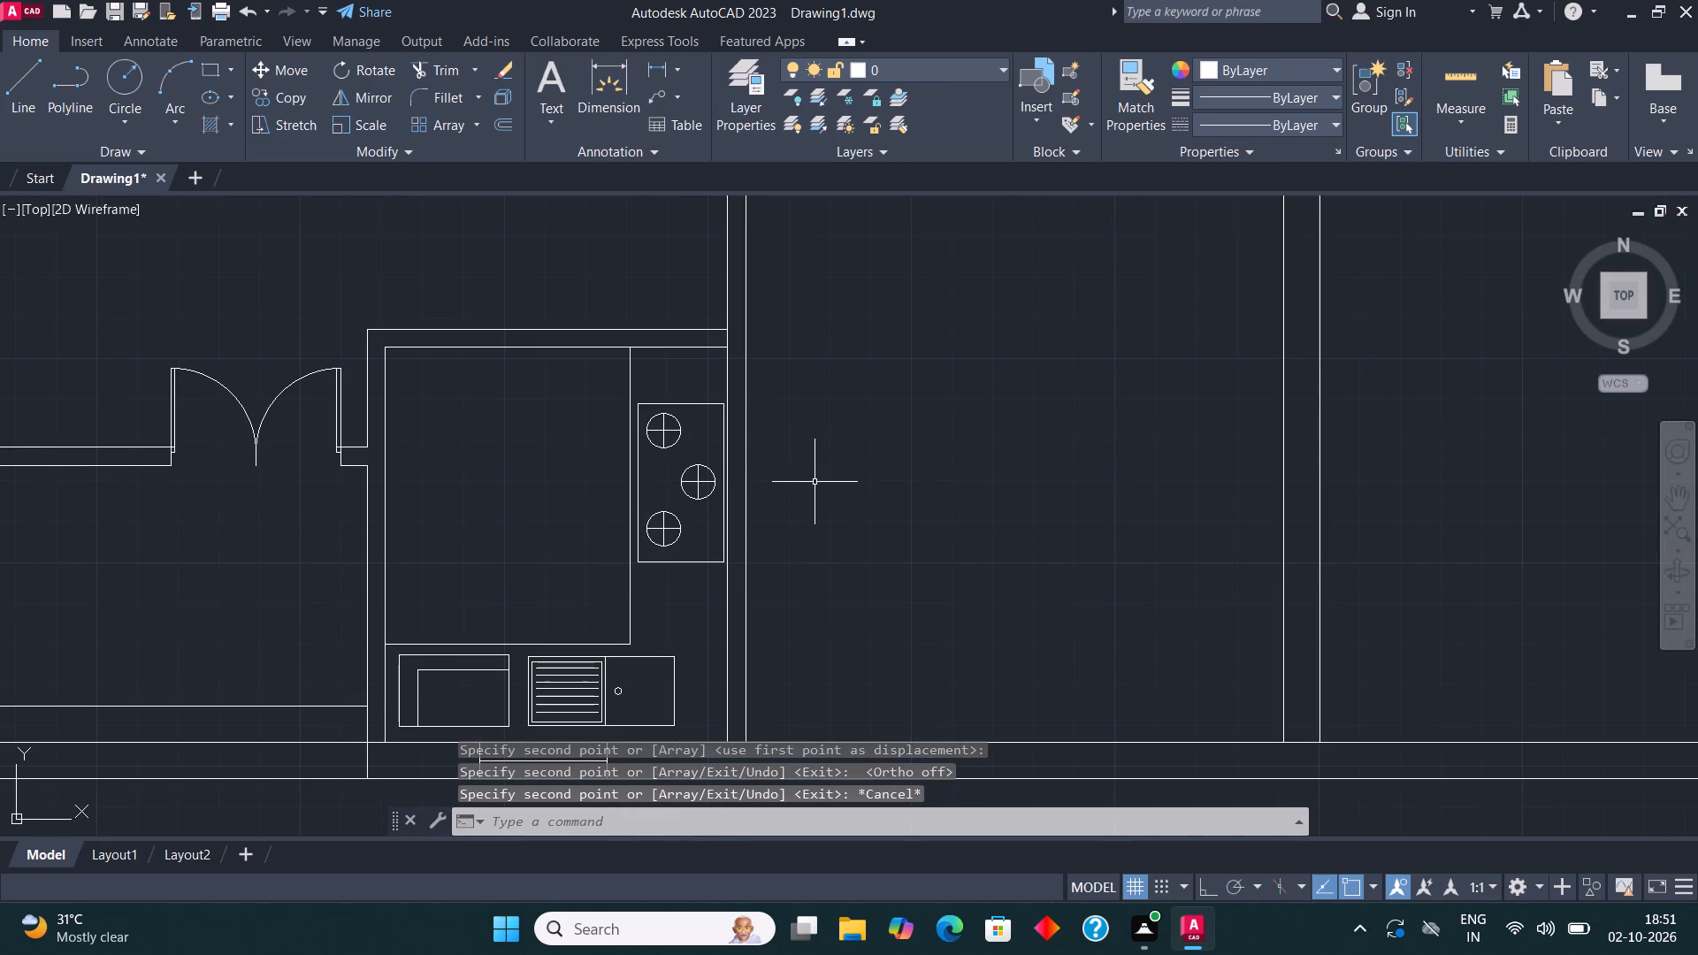
{"action": "middle_click_drag", "start_coordinate": [802, 524], "coordinate": [1000, 654]}
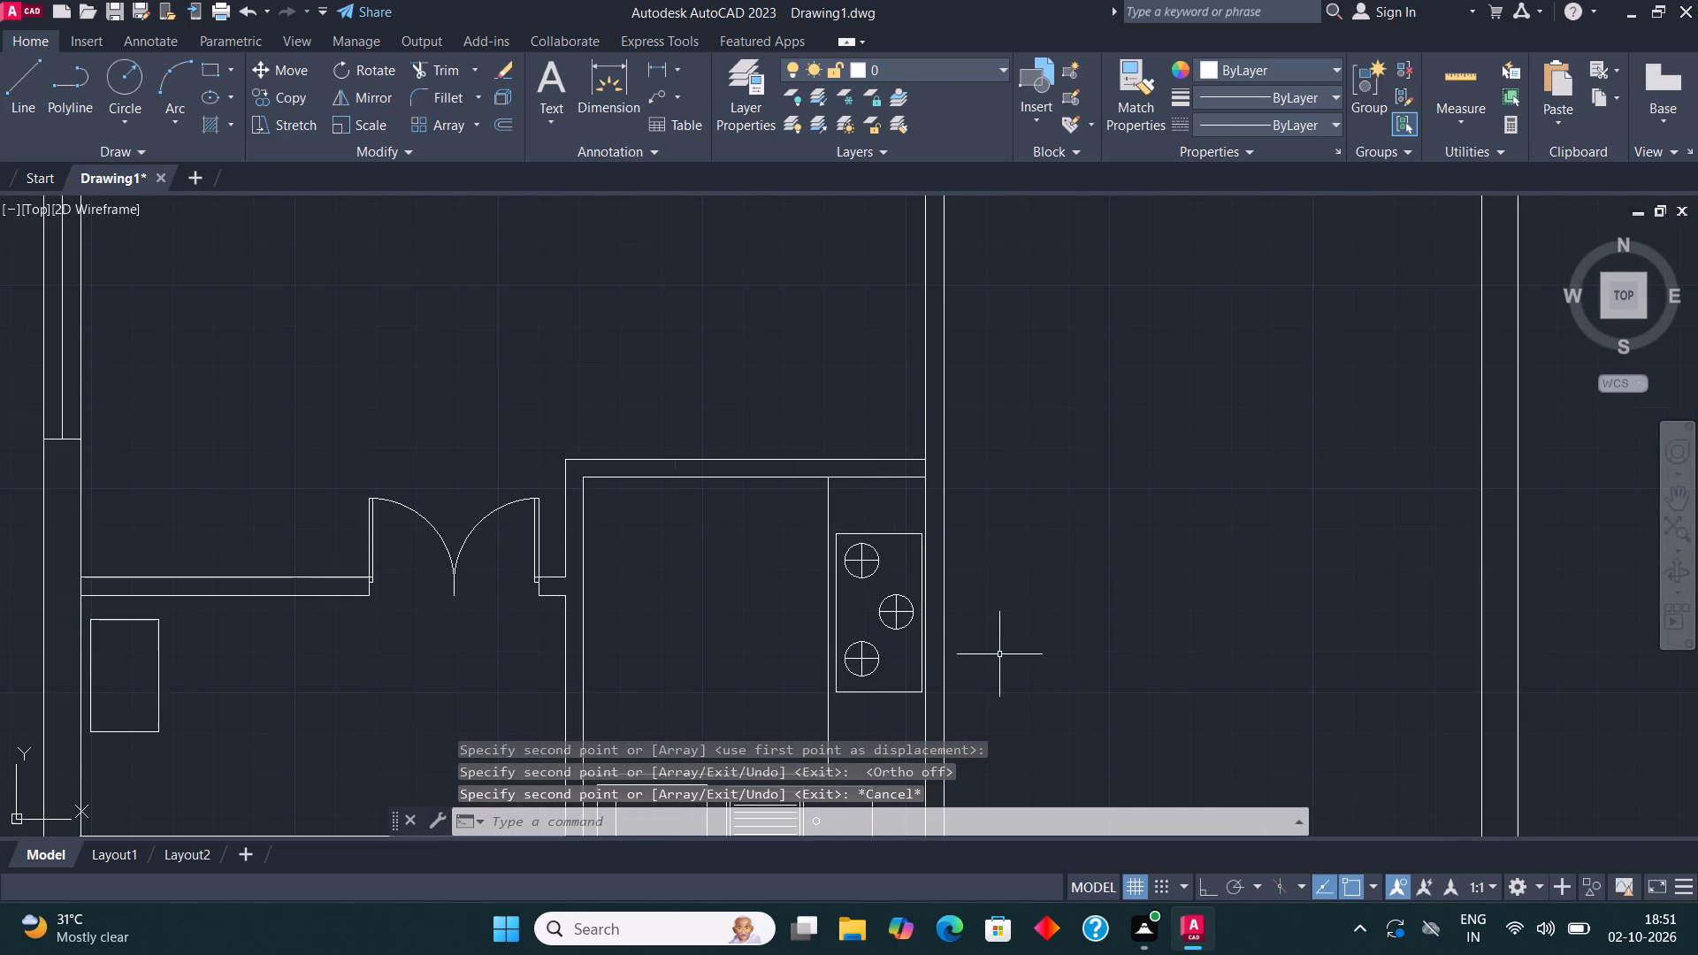
{"action": "middle_click_drag", "start_coordinate": [962, 635], "coordinate": [989, 554]}
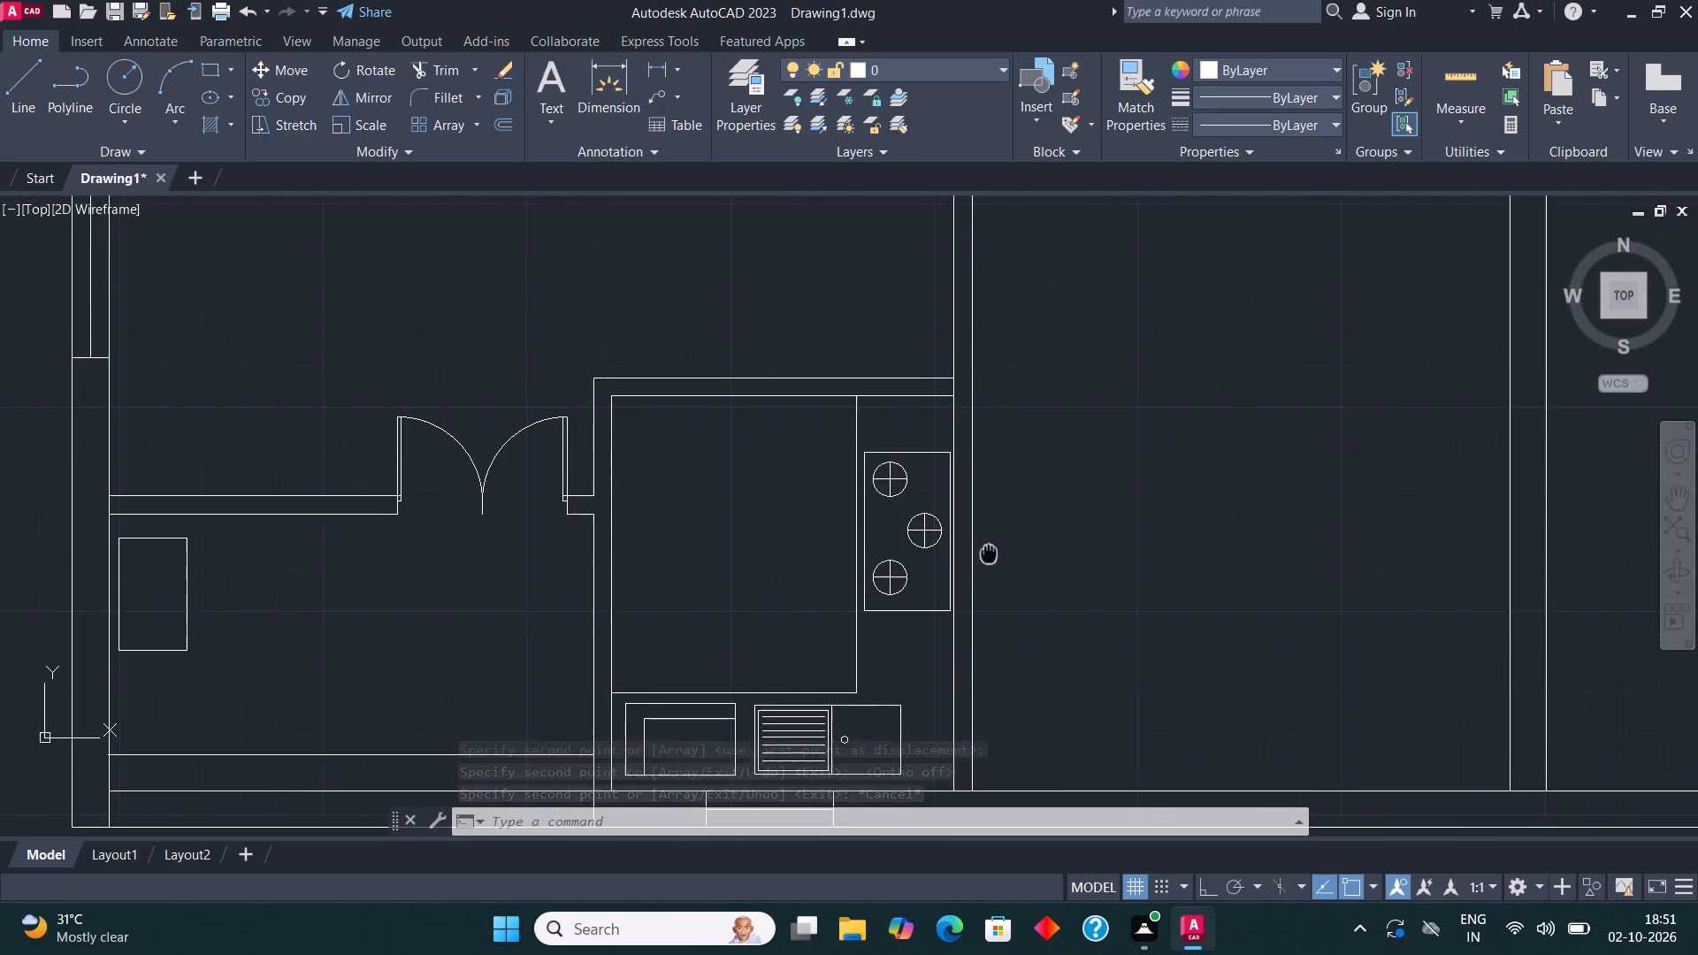
{"action": "middle_click_drag", "start_coordinate": [989, 554], "coordinate": [1223, 459]}
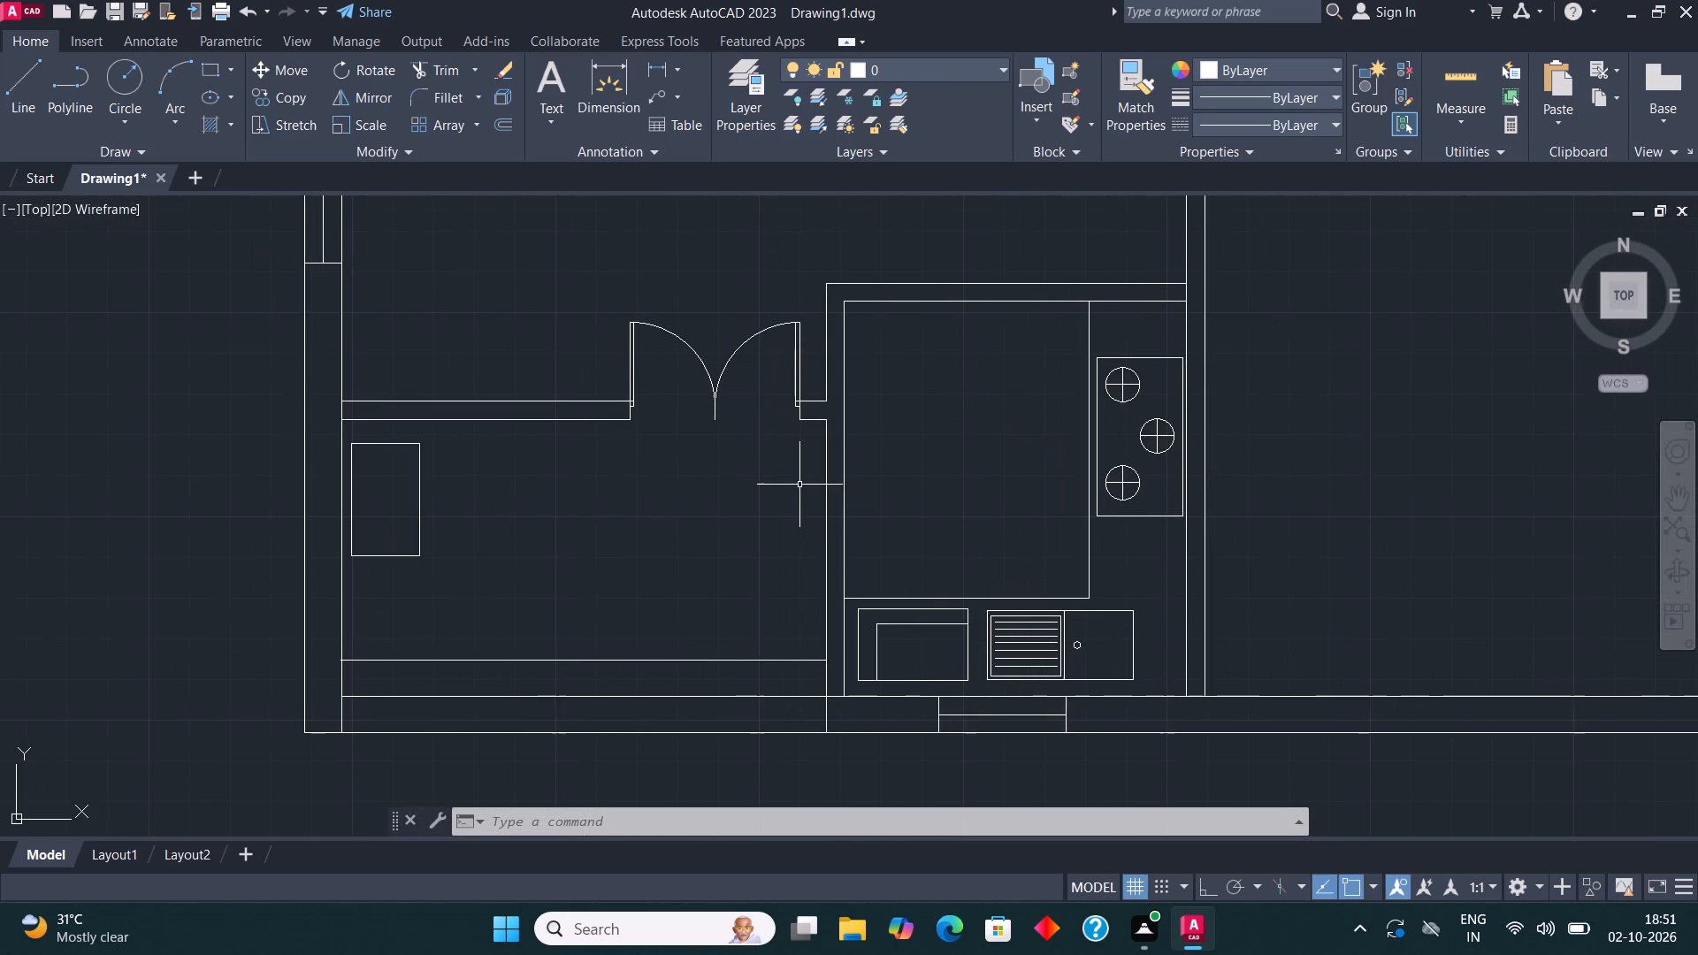
{"action": "middle_click_drag", "start_coordinate": [828, 485], "coordinate": [916, 492]}
{"action": "left_click", "coordinate": [209, 72]}
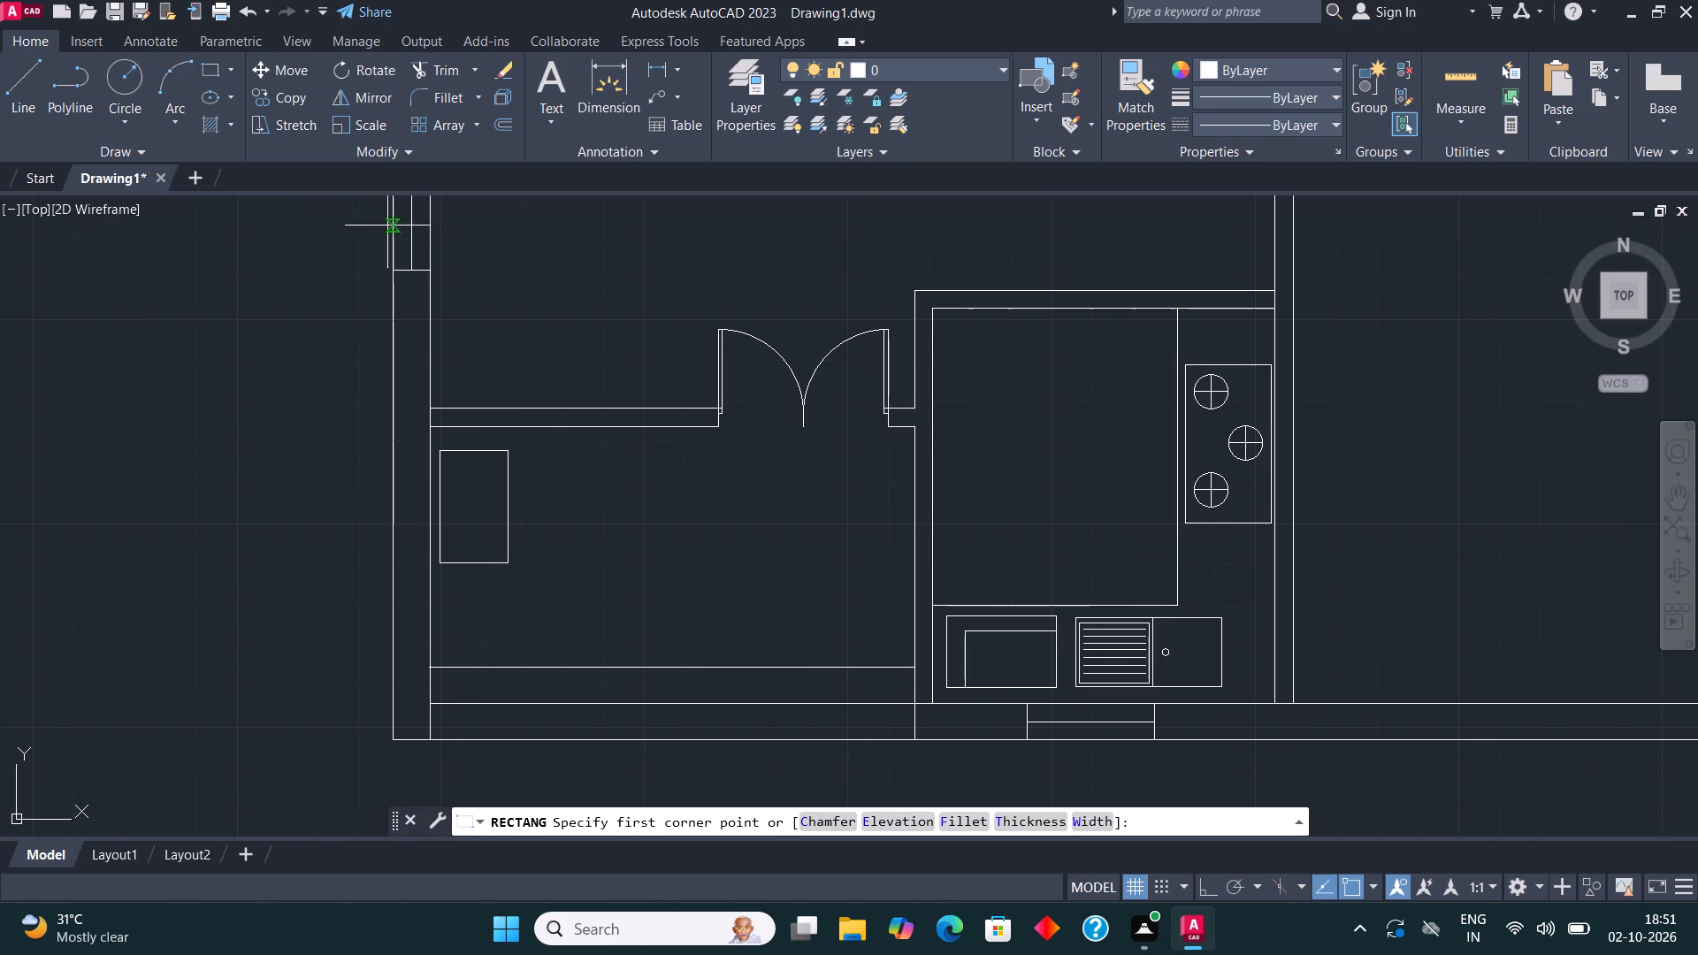
{"action": "scroll", "coordinate": [467, 397], "scroll_direction": "up", "scroll_amount": 2}
{"action": "left_click", "coordinate": [491, 424]}
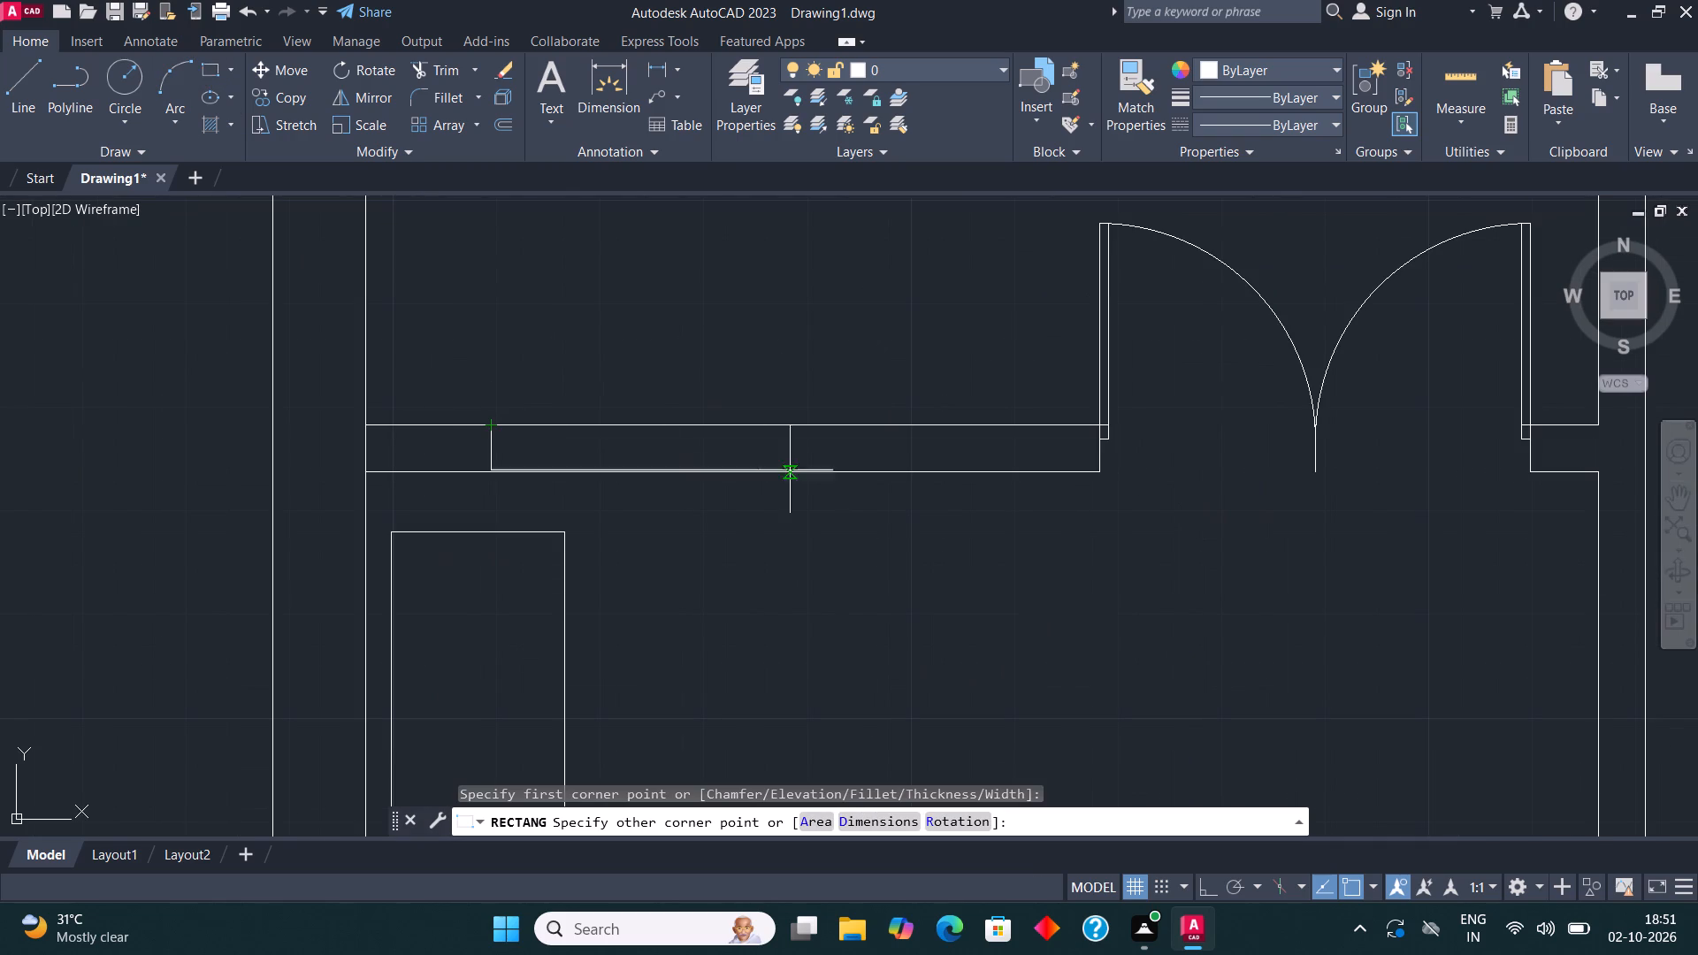
{"action": "left_click", "coordinate": [980, 472]}
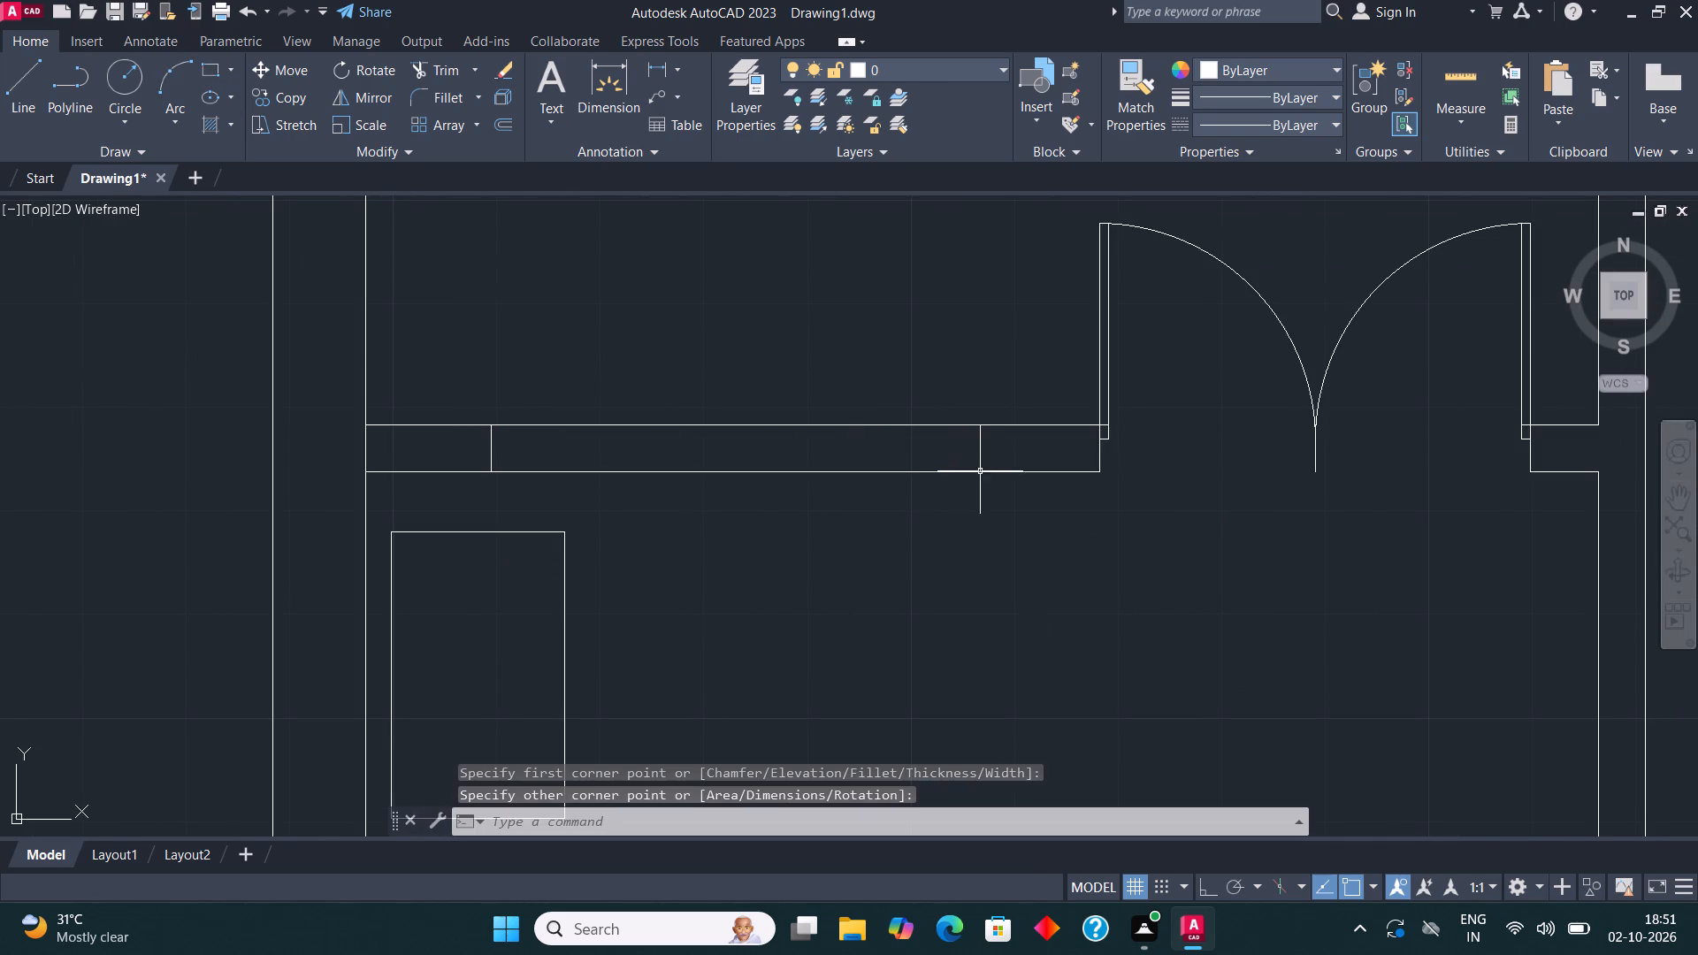
Draw a horizontal centre line through the new window rectangle, between the midpoints of its short sides.
{"action": "left_click", "coordinate": [22, 73]}
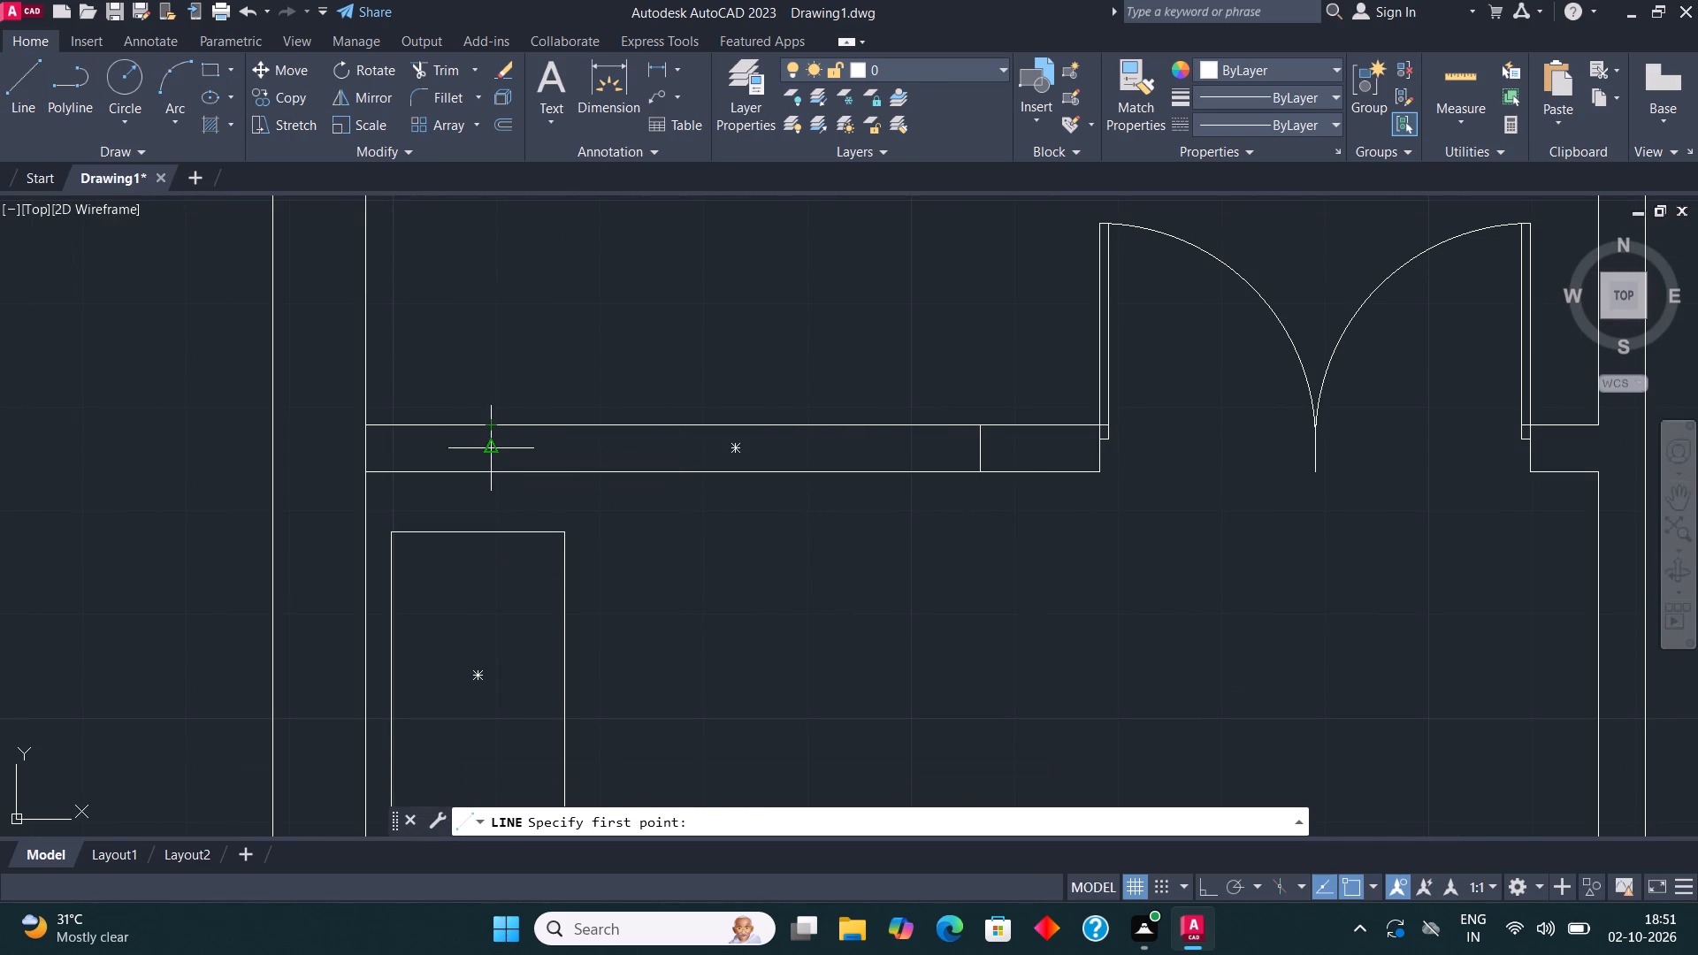
{"action": "left_click", "coordinate": [490, 447]}
{"action": "left_click", "coordinate": [976, 452]}
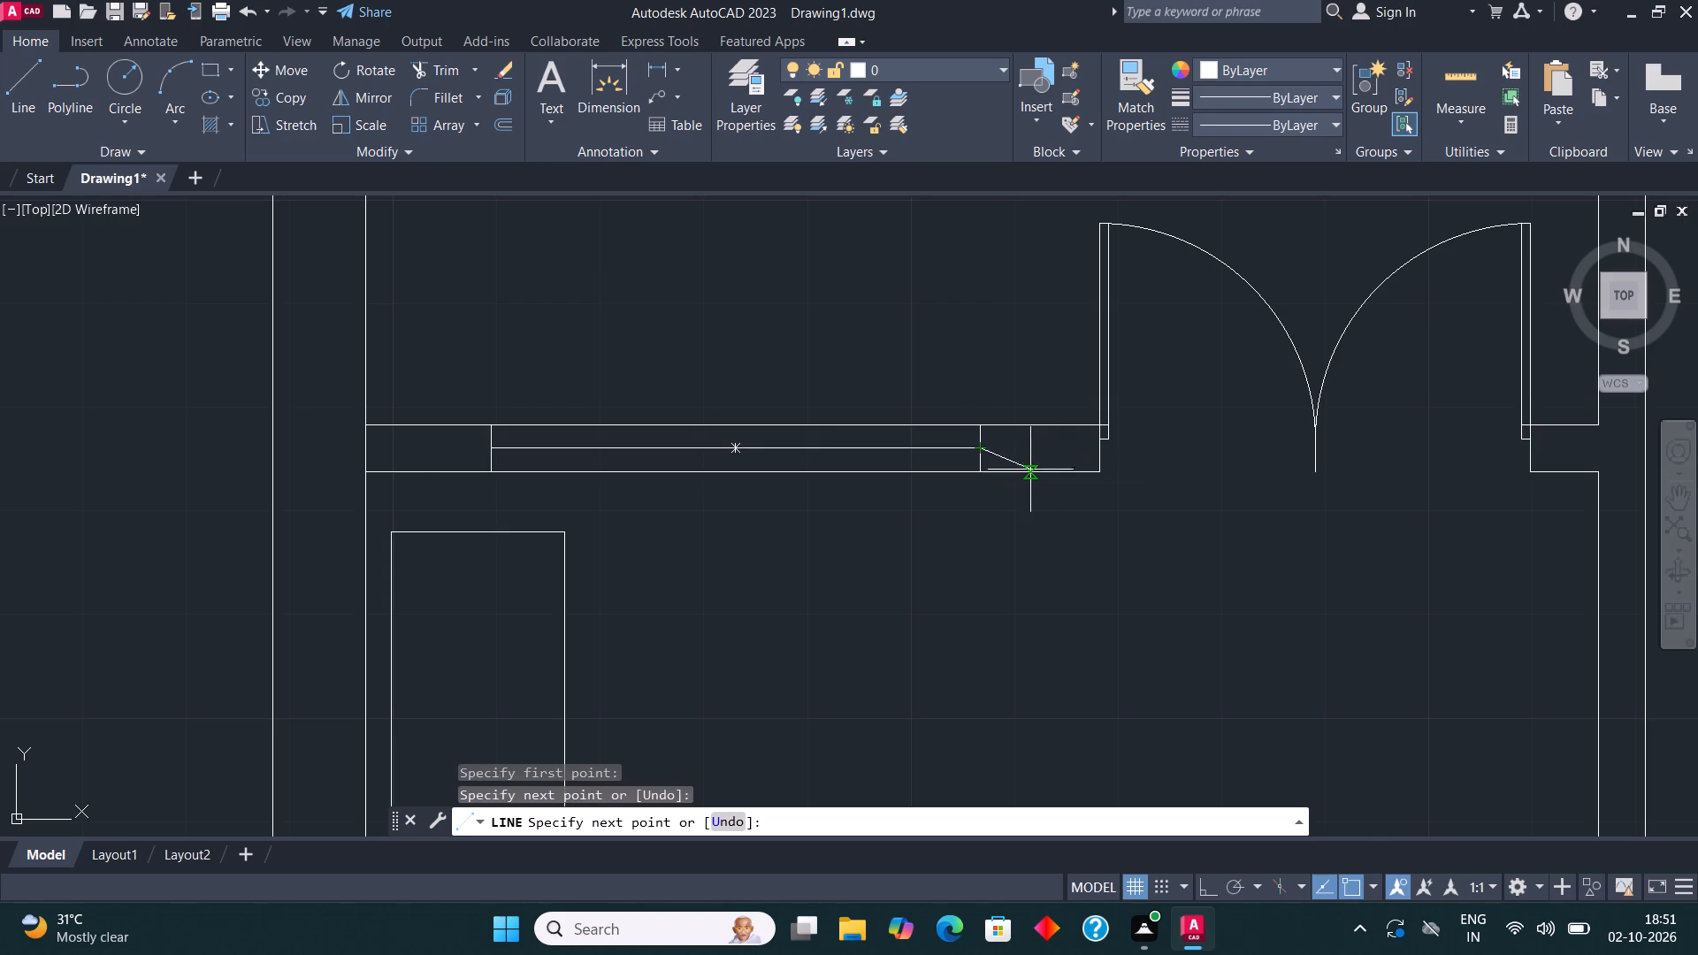
{"action": "middle_click_drag", "start_coordinate": [807, 485], "coordinate": [568, 457]}
{"action": "key", "text": "Escape"}
{"action": "scroll", "coordinate": [570, 456], "scroll_direction": "down", "scroll_amount": 3}
{"action": "middle_click_drag", "start_coordinate": [753, 484], "coordinate": [601, 493]}
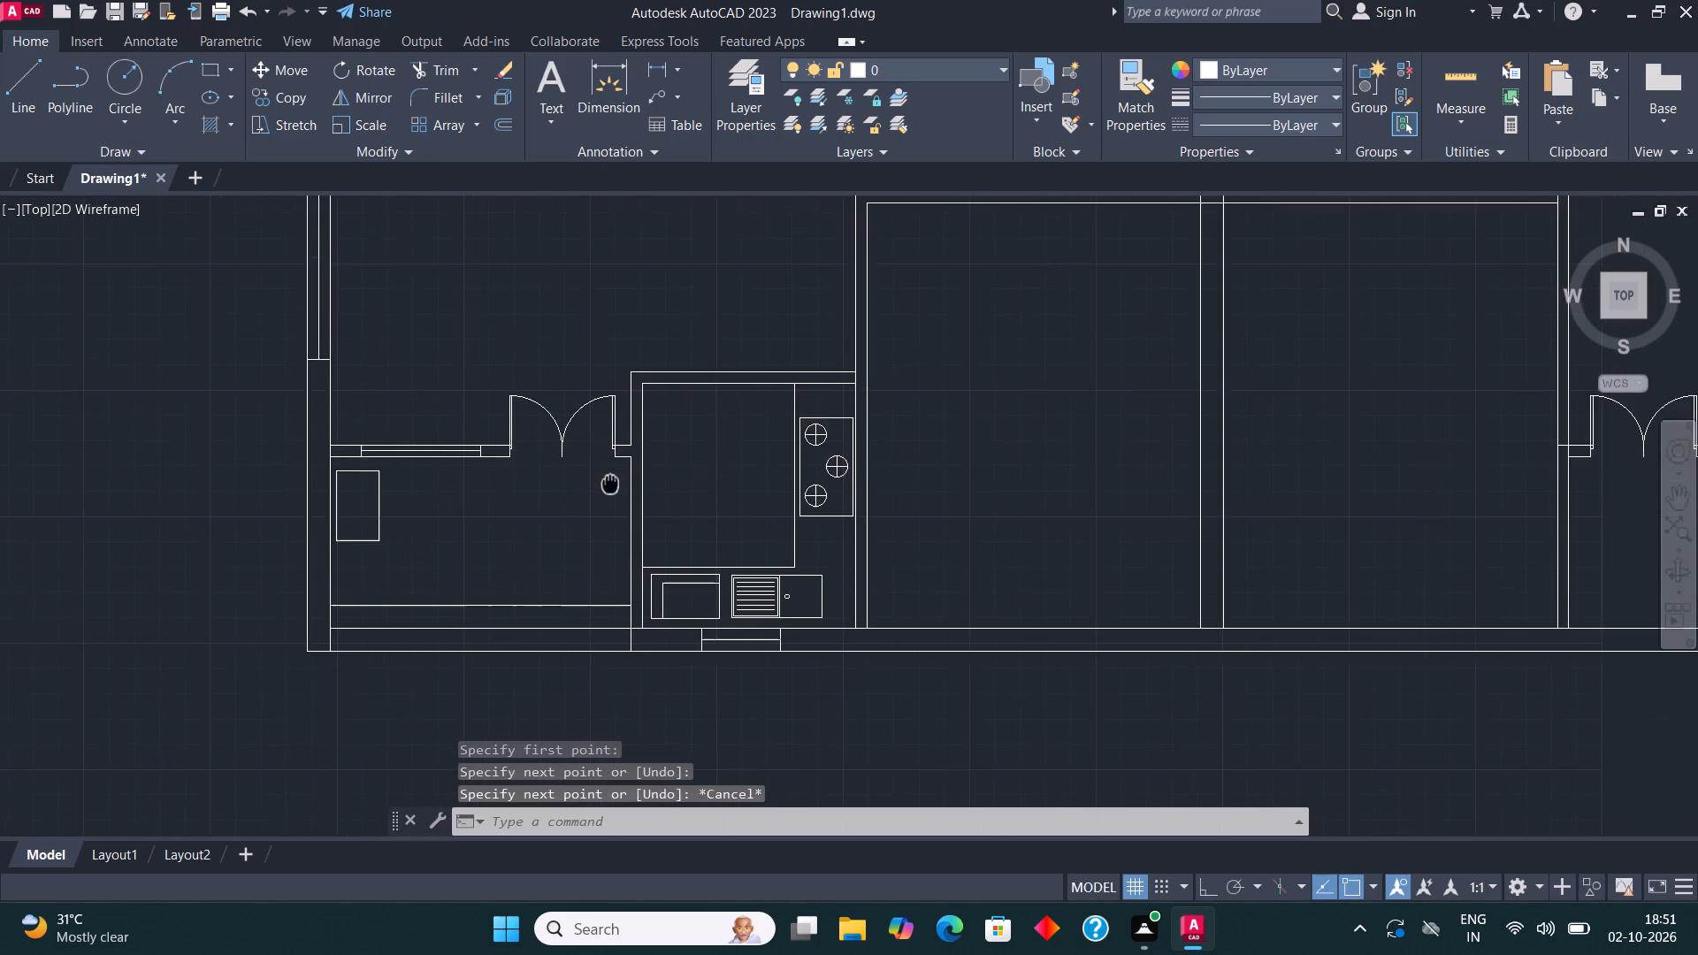
Draw a short vertical line across the kitchen's upper wall, near its left corner, as the first jamb of an opening.
{"action": "middle_click_drag", "start_coordinate": [601, 493], "coordinate": [559, 526]}
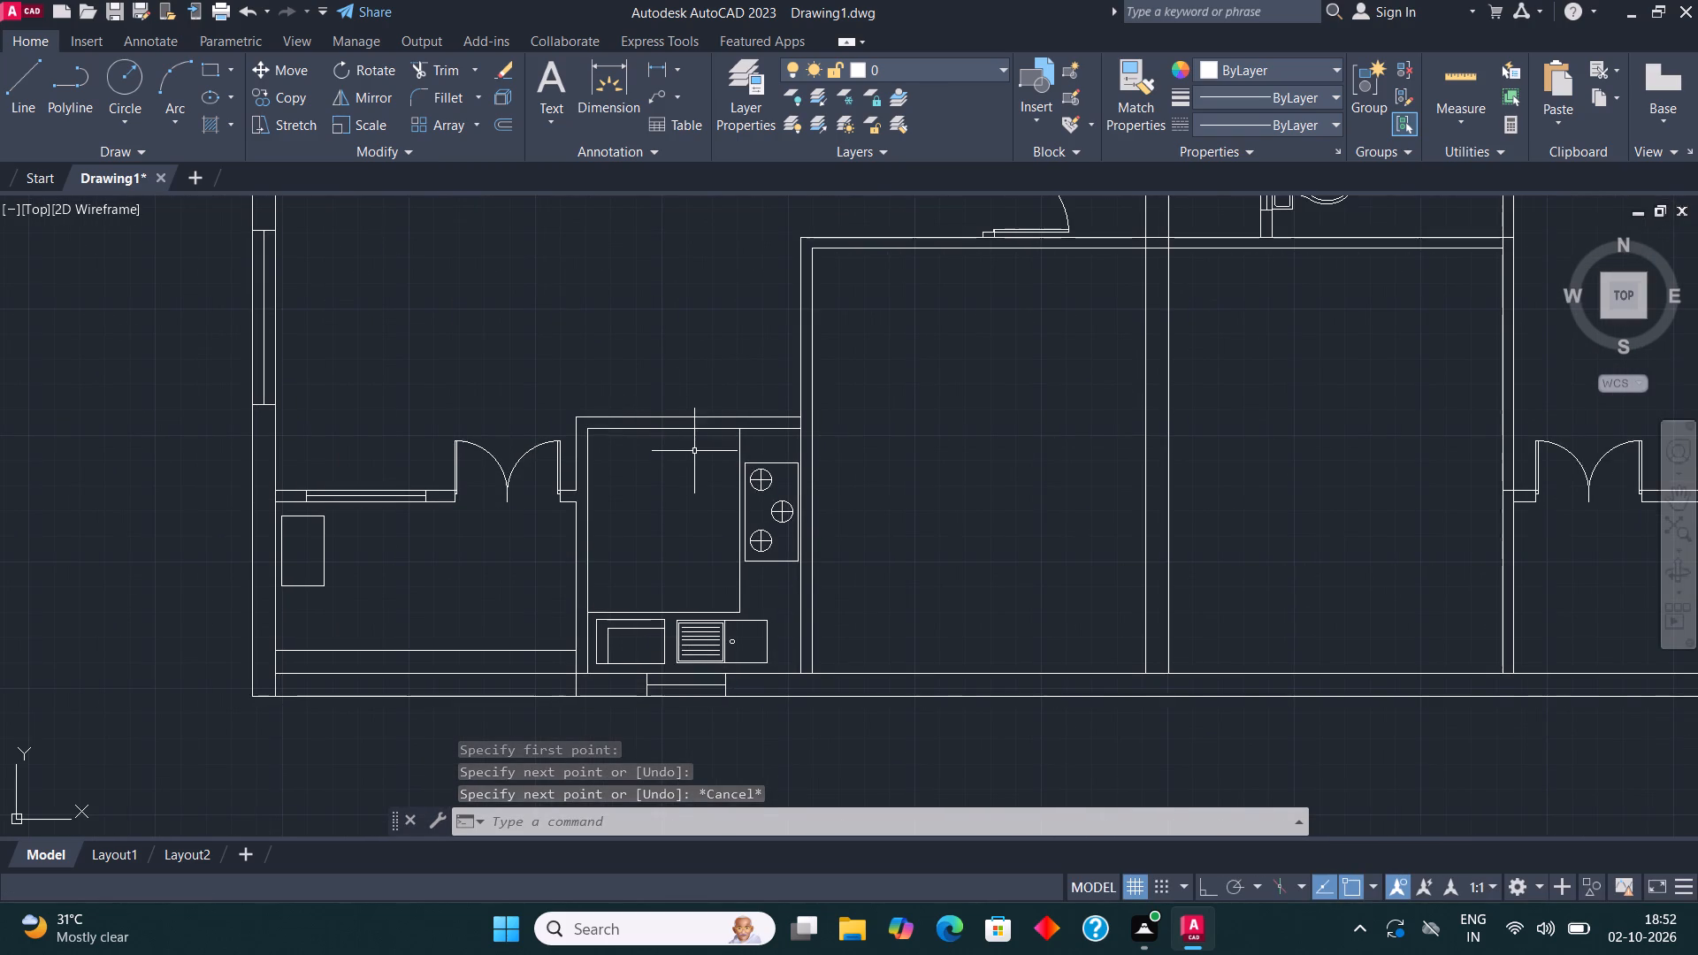
{"action": "scroll", "coordinate": [694, 451], "scroll_direction": "up", "scroll_amount": 2}
{"action": "left_click", "coordinate": [22, 91]}
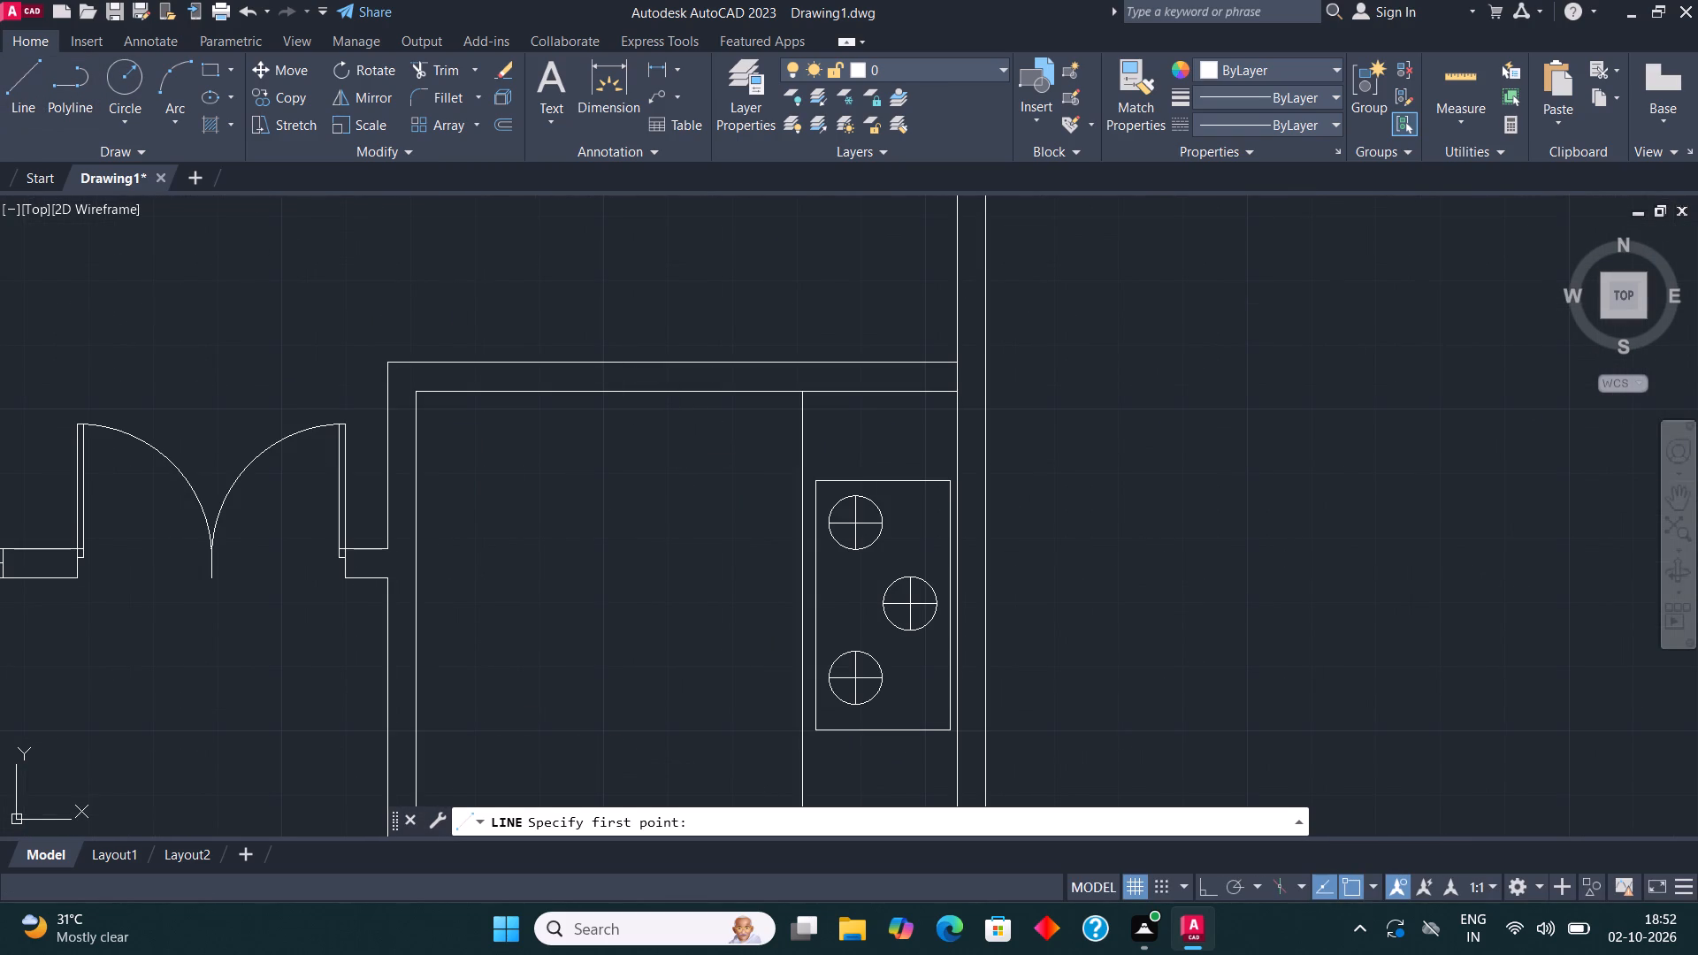
{"action": "left_click", "coordinate": [519, 393]}
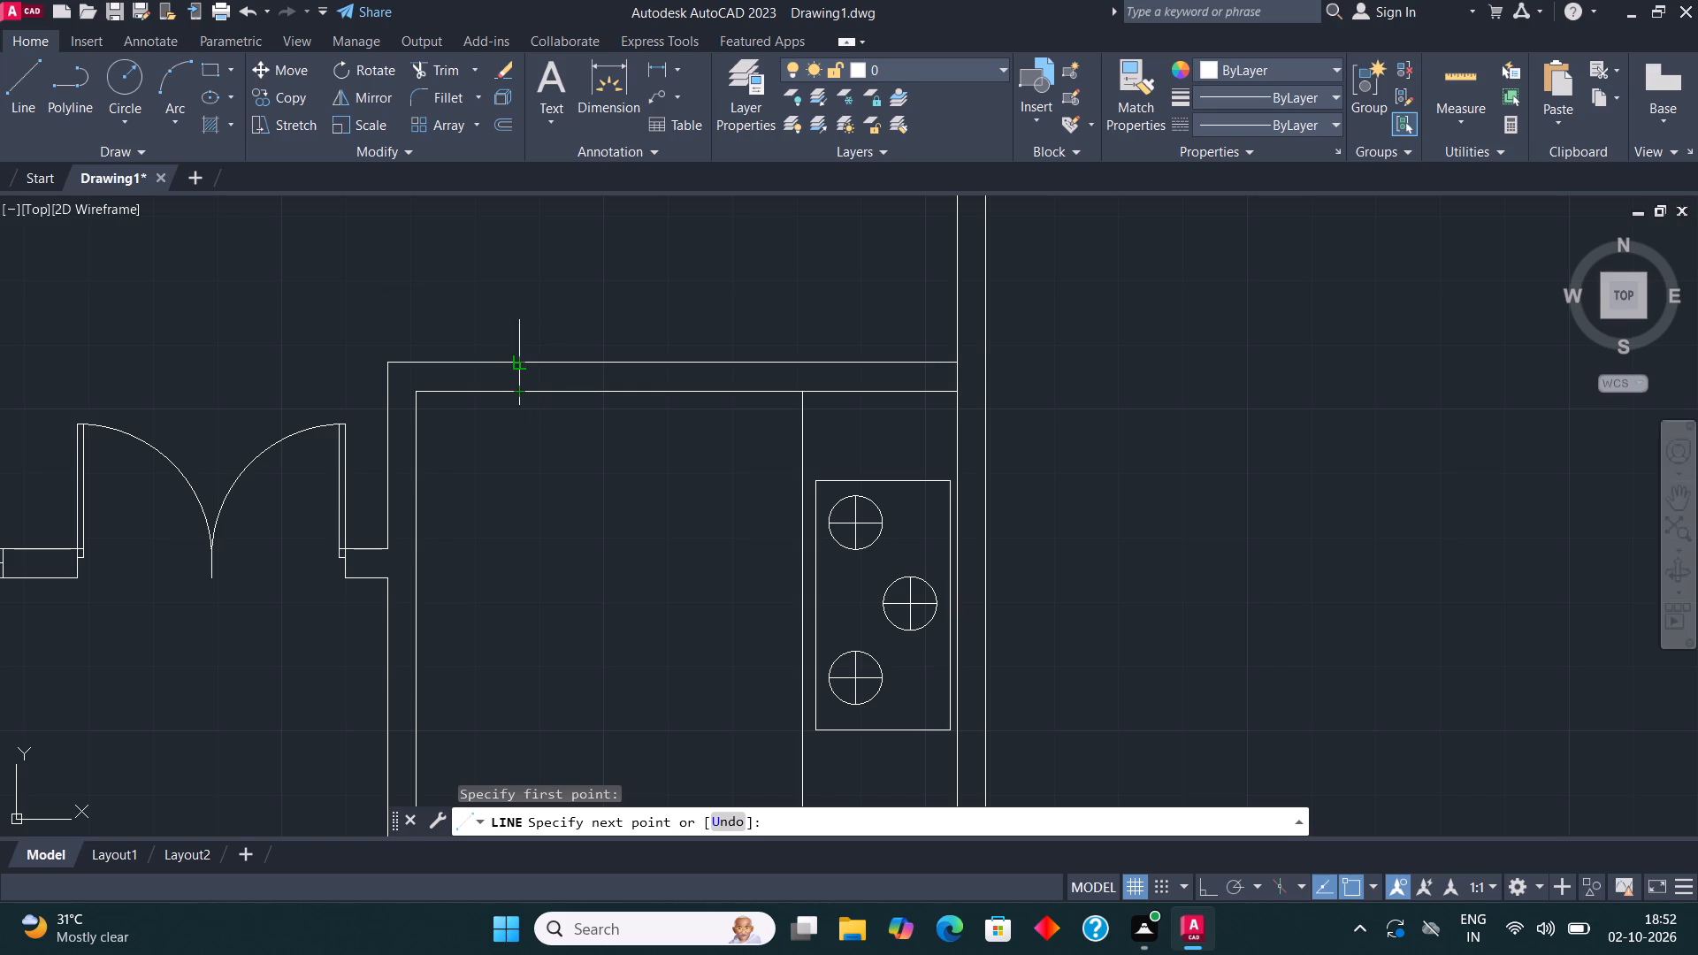
{"action": "left_click", "coordinate": [519, 360]}
{"action": "key", "text": "Escape"}
Draw a Start, End, Direction arc from the counter's front edge above the stove to the kitchen's upper right inner corner.
{"action": "middle_click_drag", "start_coordinate": [731, 371], "coordinate": [604, 419]}
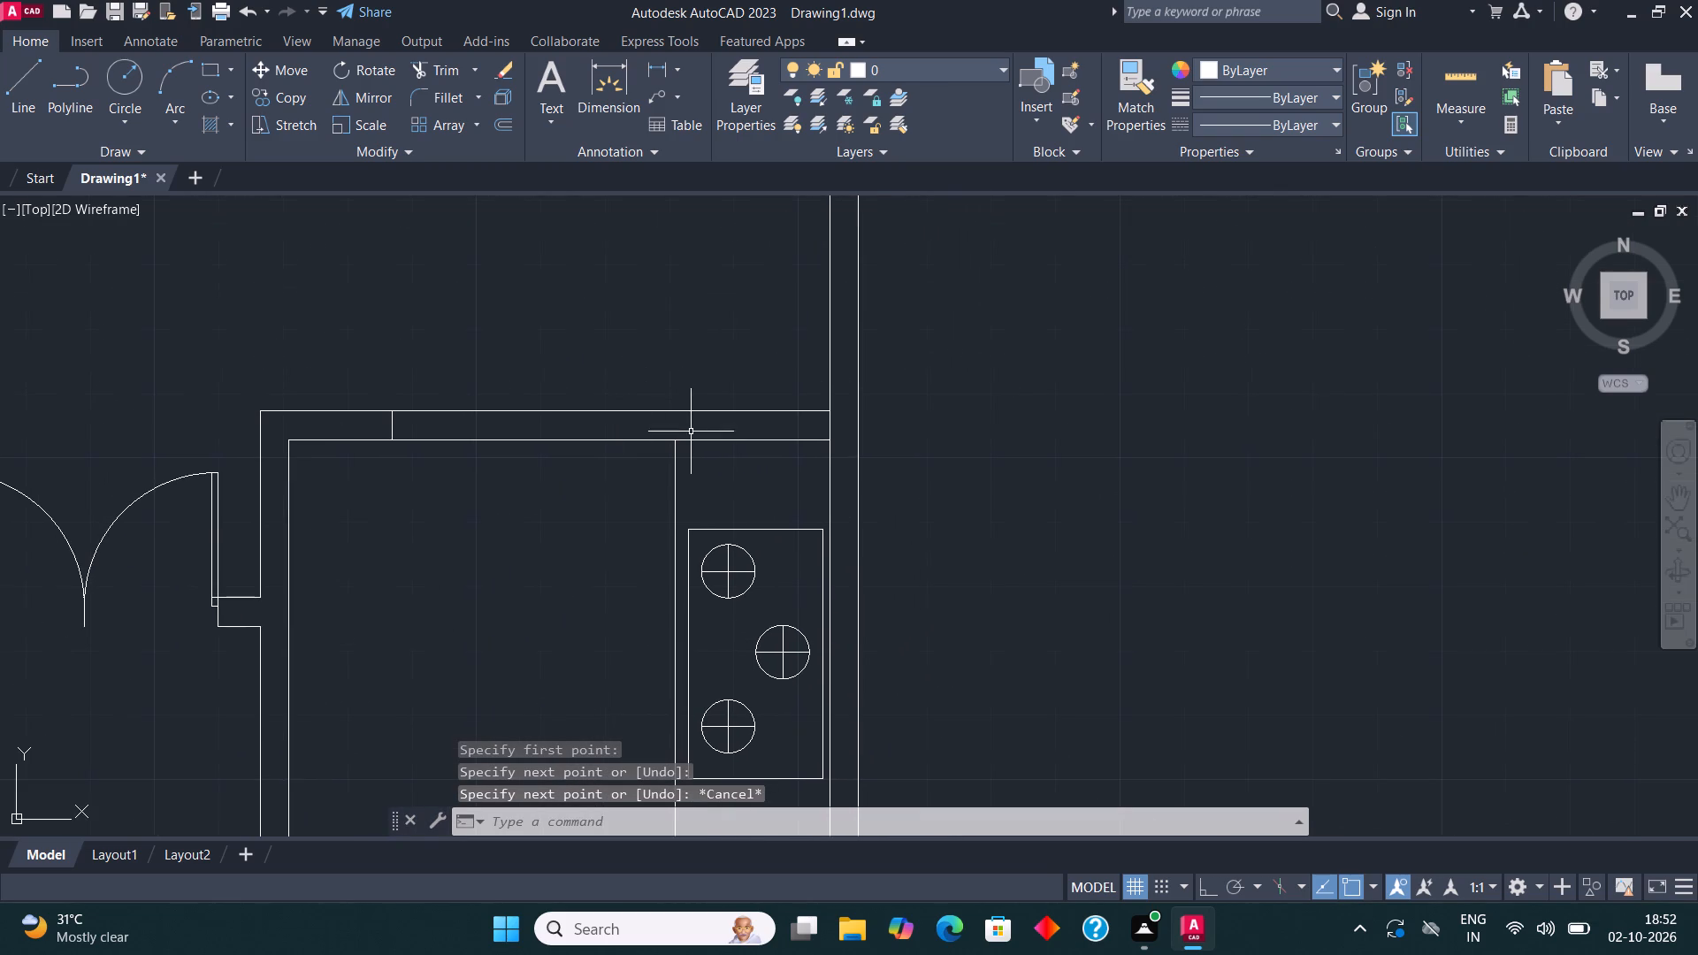
{"action": "left_click", "coordinate": [165, 118]}
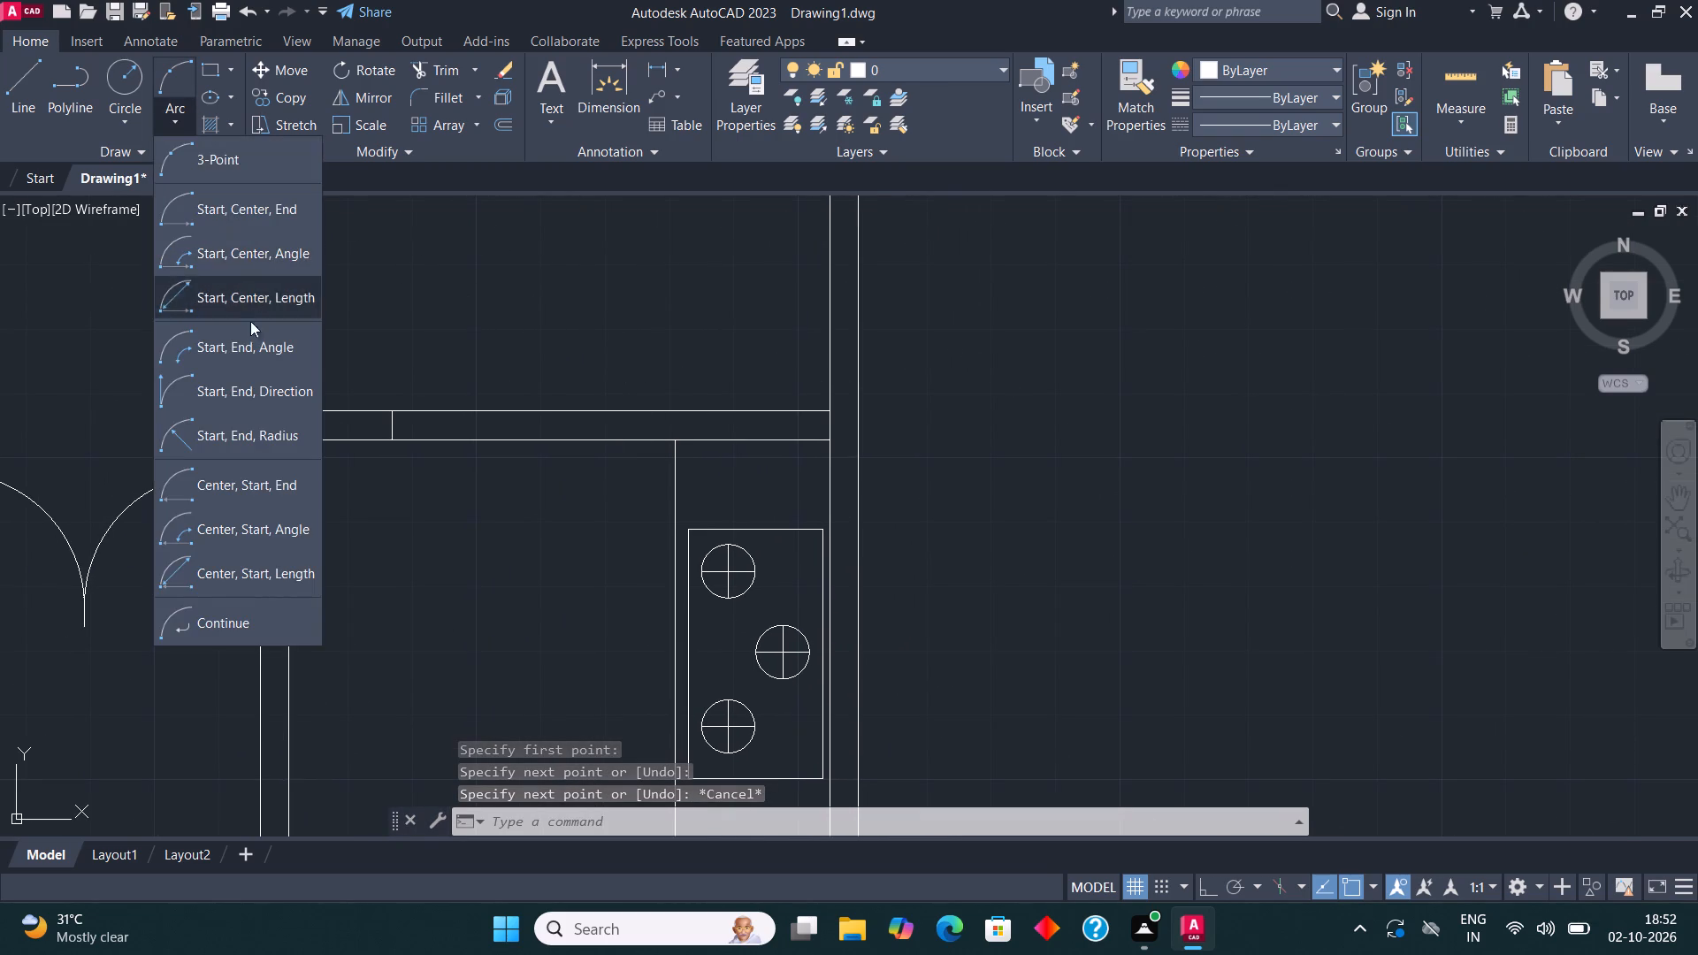
{"action": "left_click", "coordinate": [255, 395]}
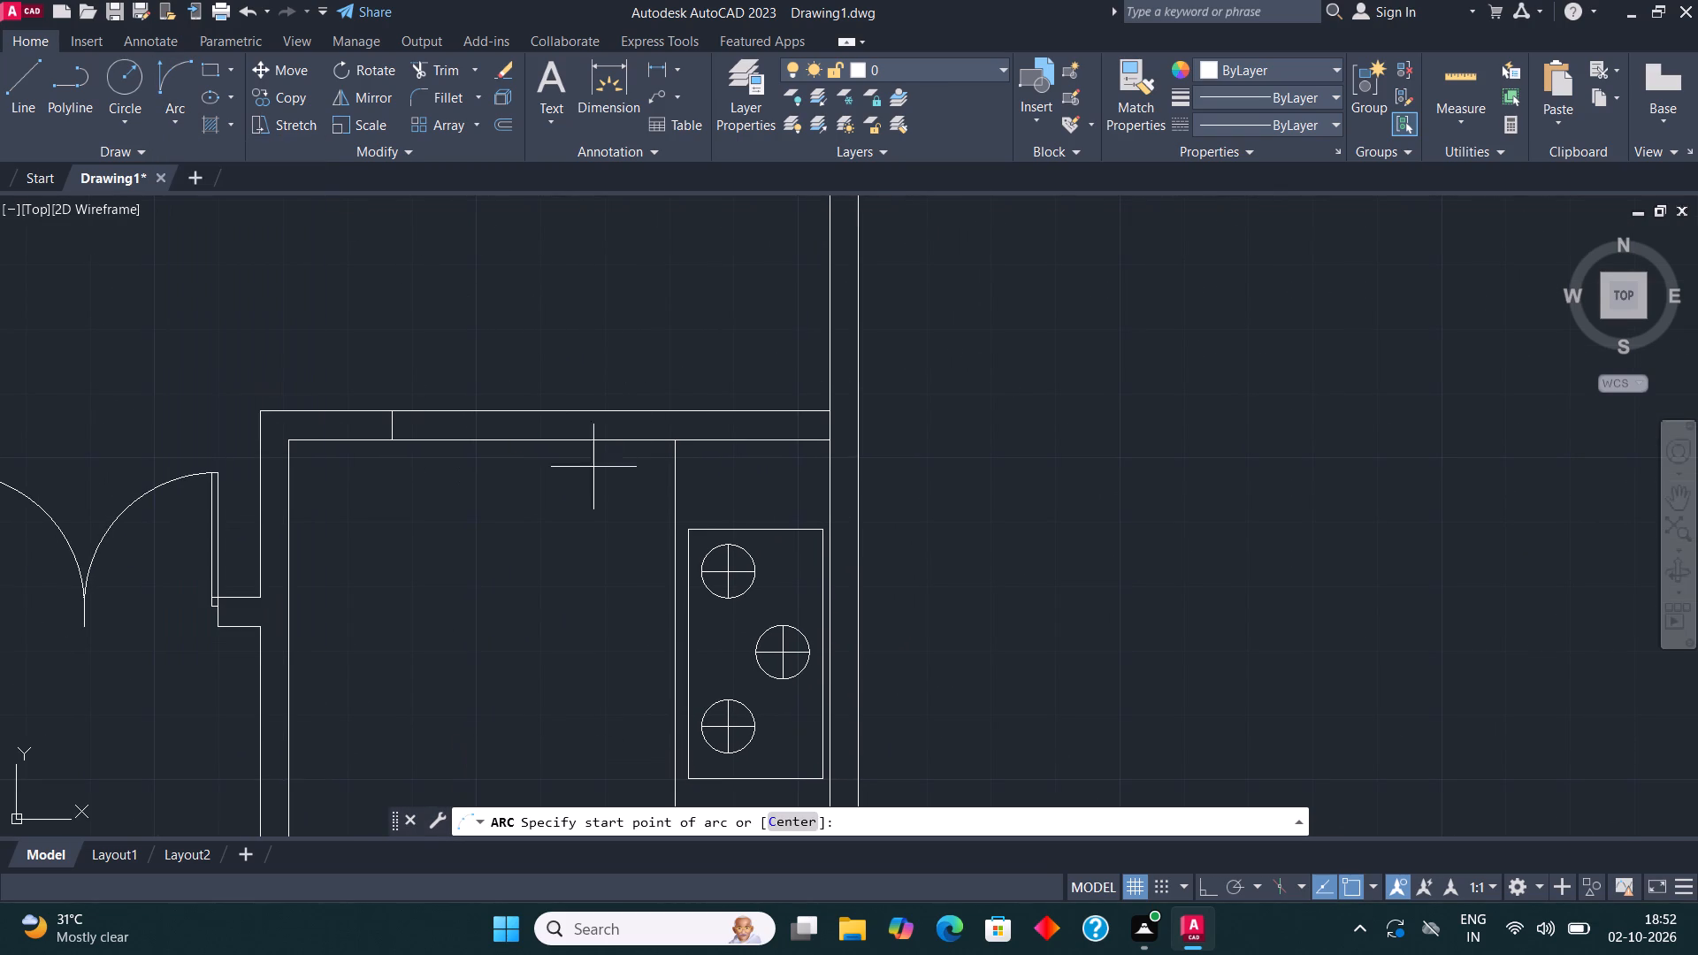
{"action": "left_click", "coordinate": [669, 496]}
{"action": "left_click", "coordinate": [822, 448]}
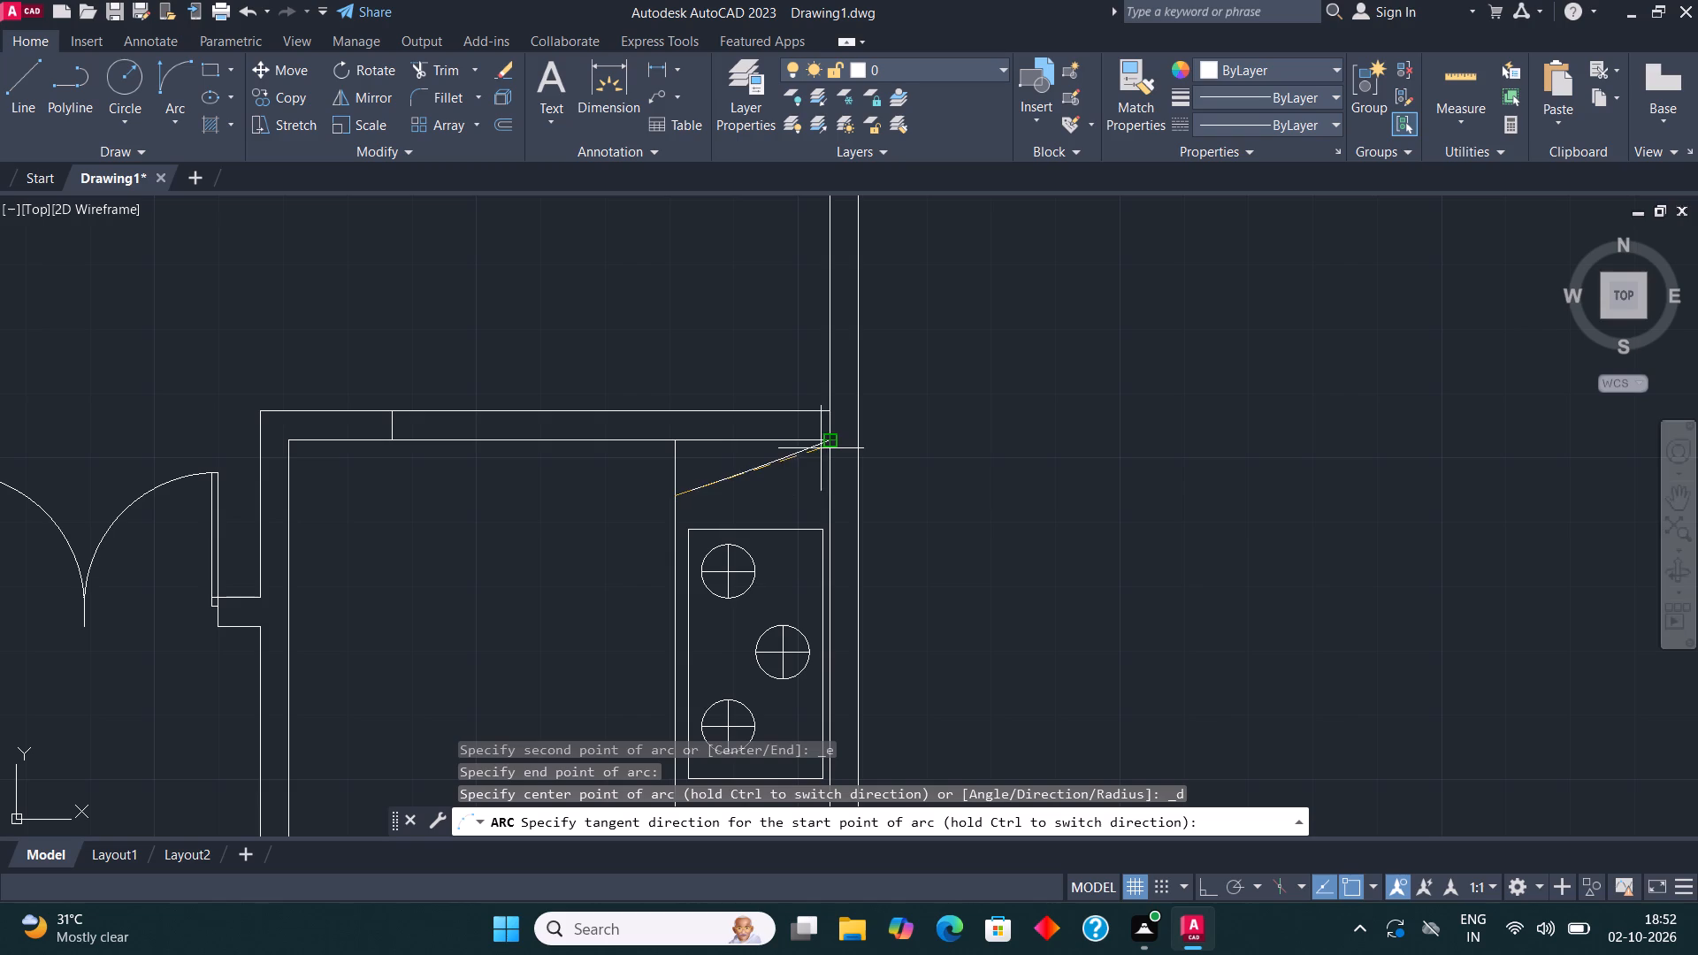
{"action": "left_click", "coordinate": [737, 422]}
Stretch the counter arc's midpoint slightly inward so the curve stays below the wall's inner line.
{"action": "scroll", "coordinate": [783, 449], "scroll_direction": "up", "scroll_amount": 2}
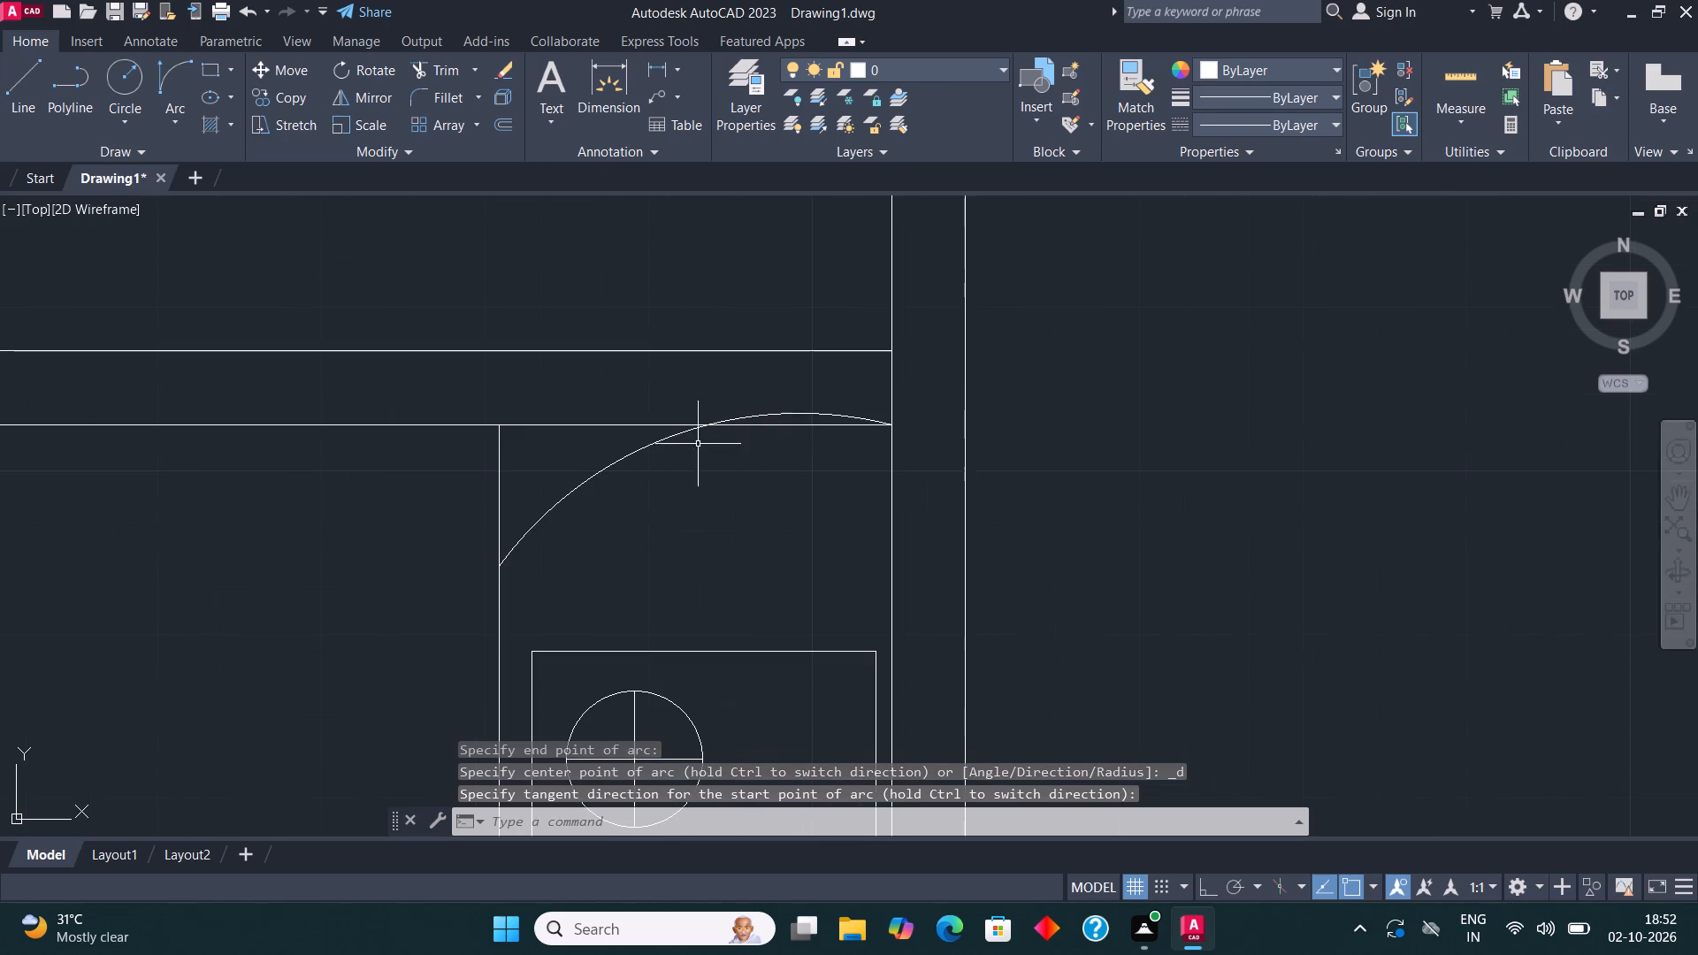
{"action": "left_click", "coordinate": [664, 434]}
{"action": "left_click", "coordinate": [659, 451]}
{"action": "left_click", "coordinate": [669, 434]}
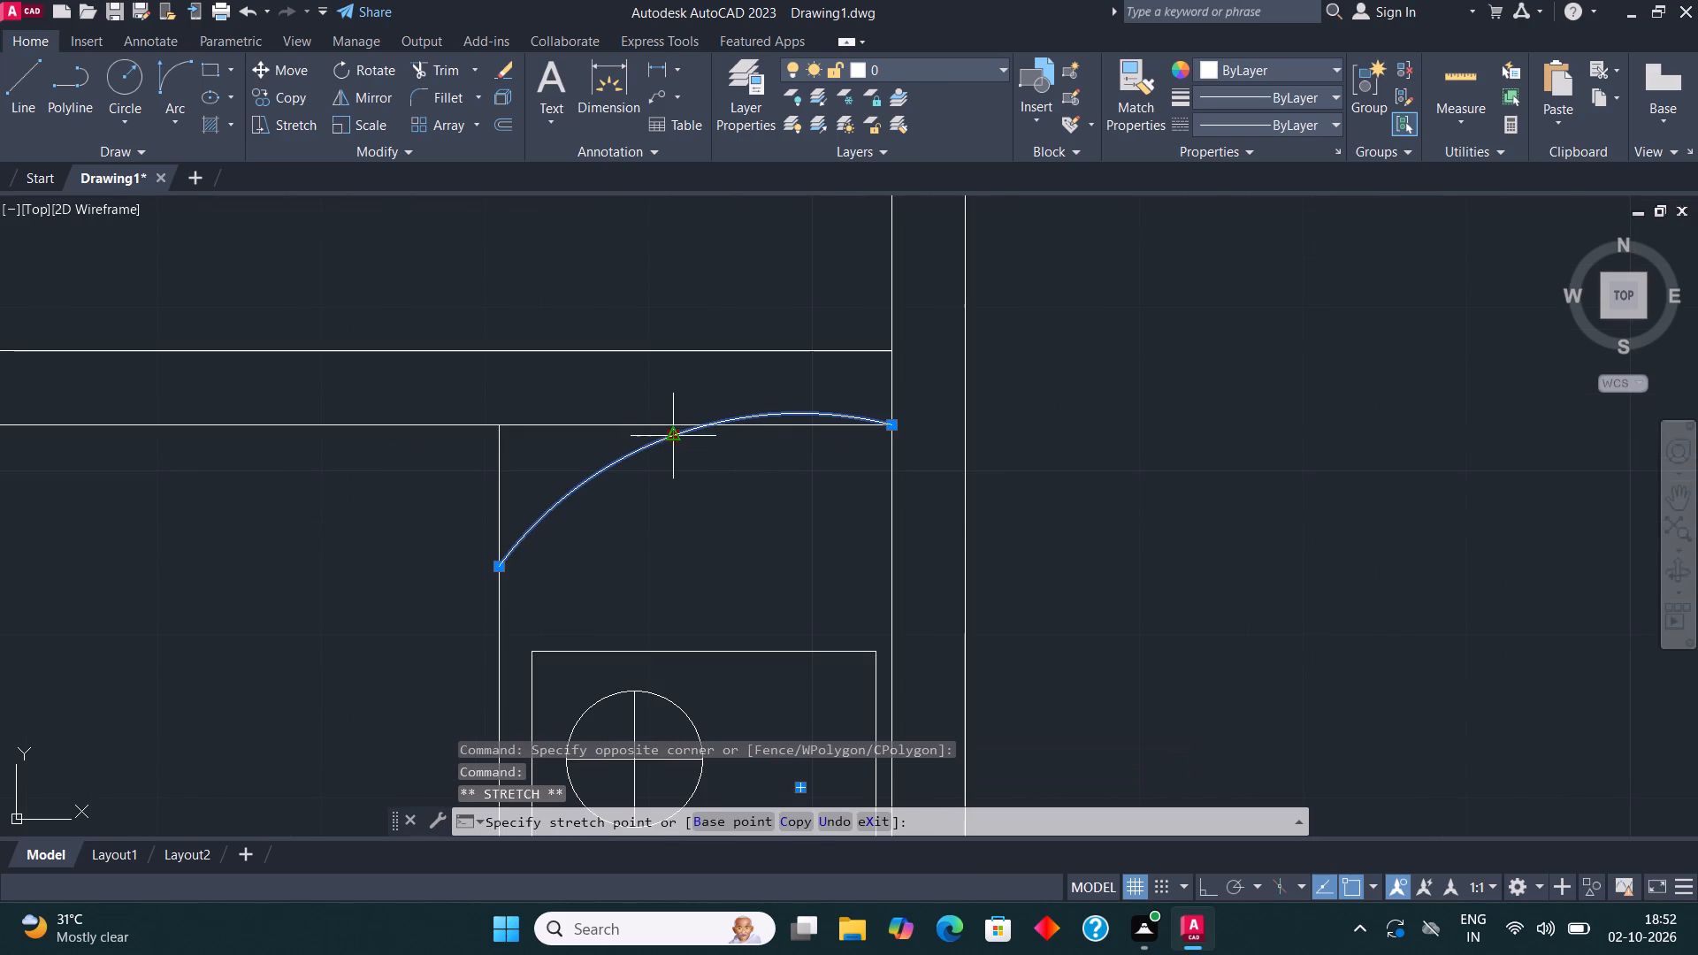
{"action": "left_click", "coordinate": [685, 464]}
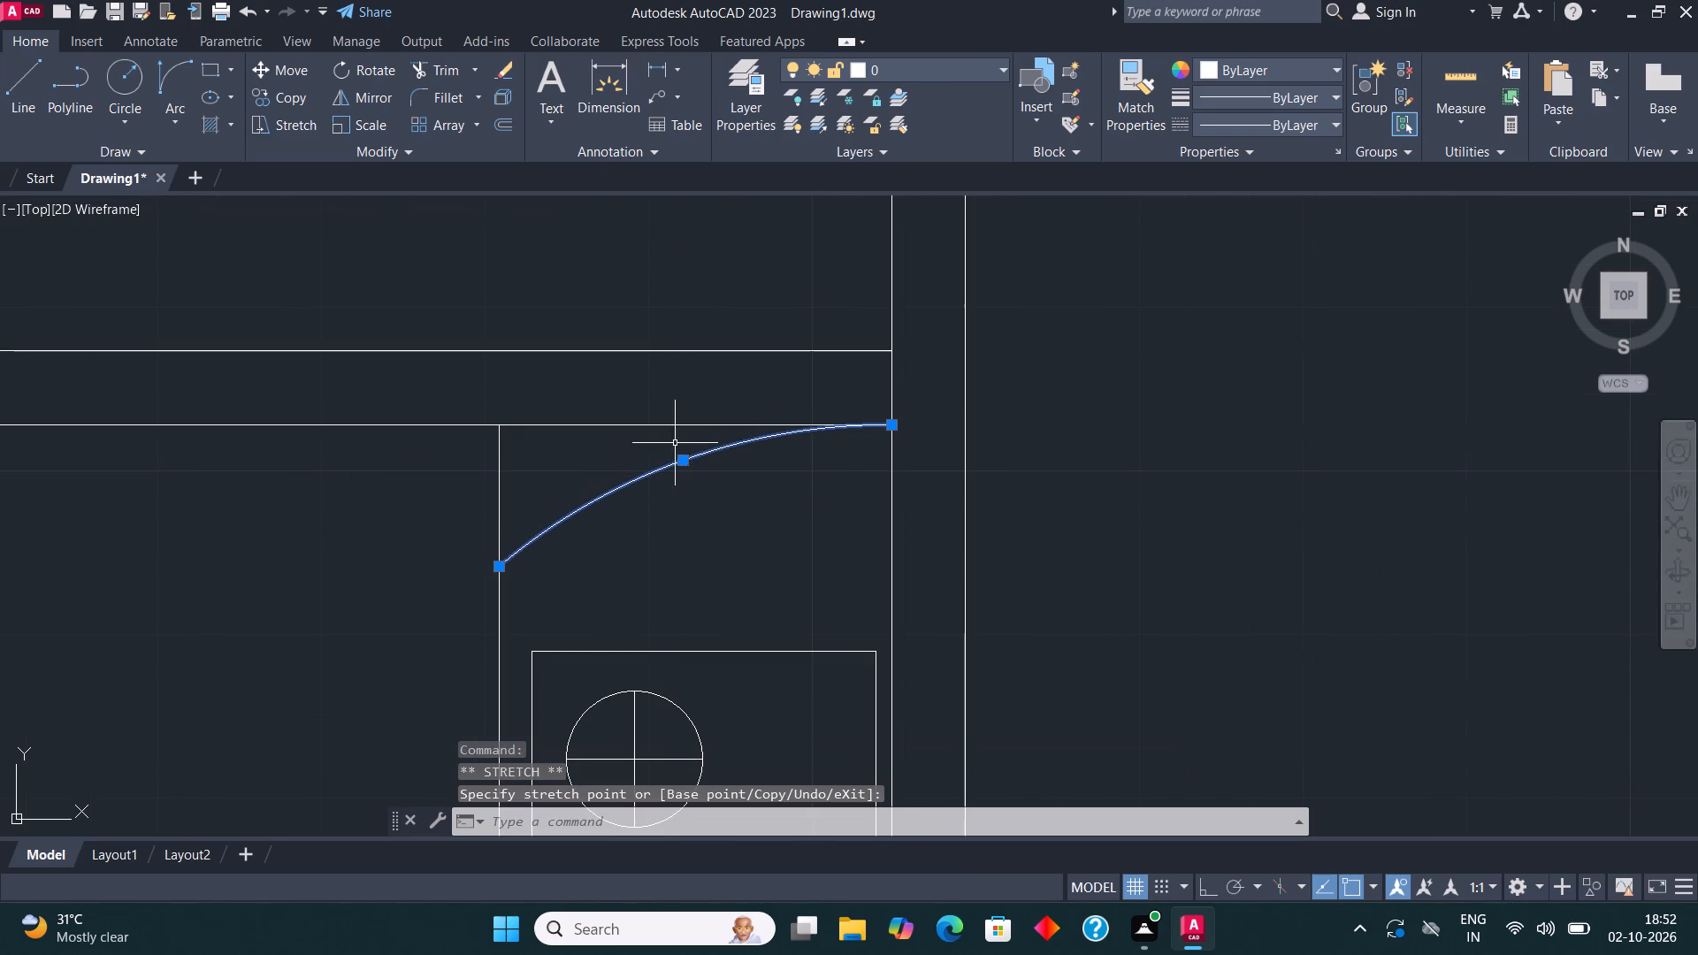
{"action": "key", "text": "Escape"}
Trim the counter's front edge line between the arc and the kitchen's upper wall.
{"action": "left_click", "coordinate": [436, 78]}
{"action": "left_click", "coordinate": [495, 440]}
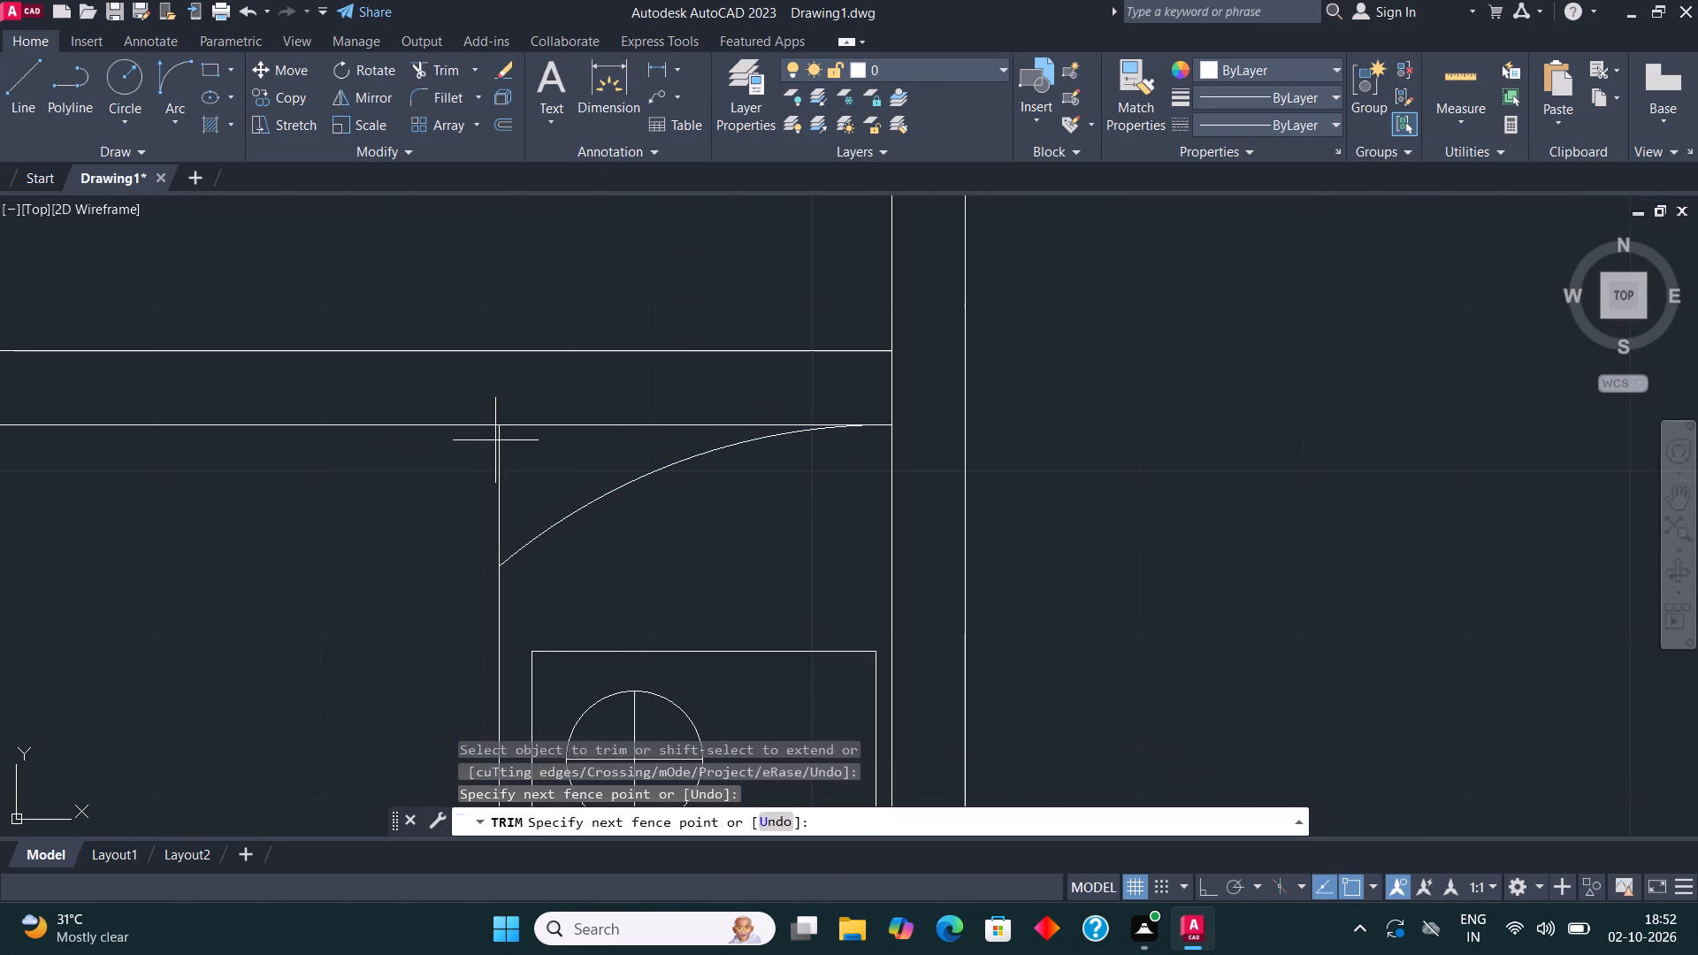
{"action": "left_click", "coordinate": [514, 461]}
{"action": "scroll", "coordinate": [945, 342], "scroll_direction": "down", "scroll_amount": 4}
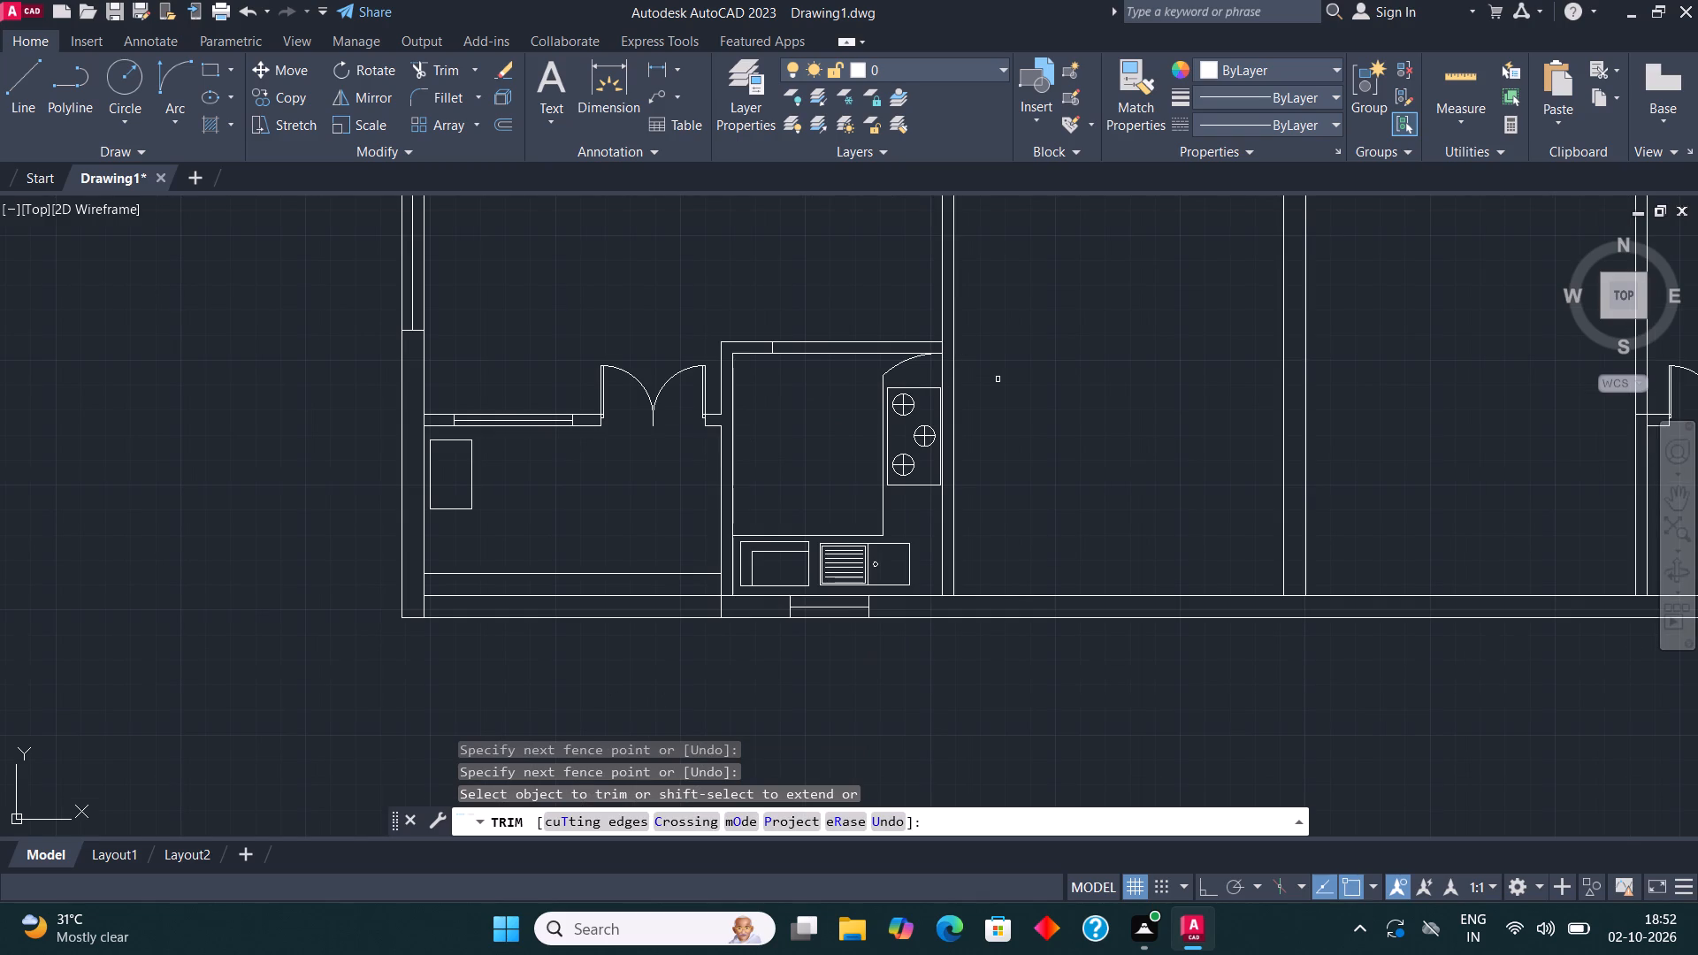
{"action": "key", "text": "Escape"}
Draw a second short vertical jamb line across the kitchen's upper wall, above the counter arc.
{"action": "middle_click_drag", "start_coordinate": [883, 352], "coordinate": [822, 480]}
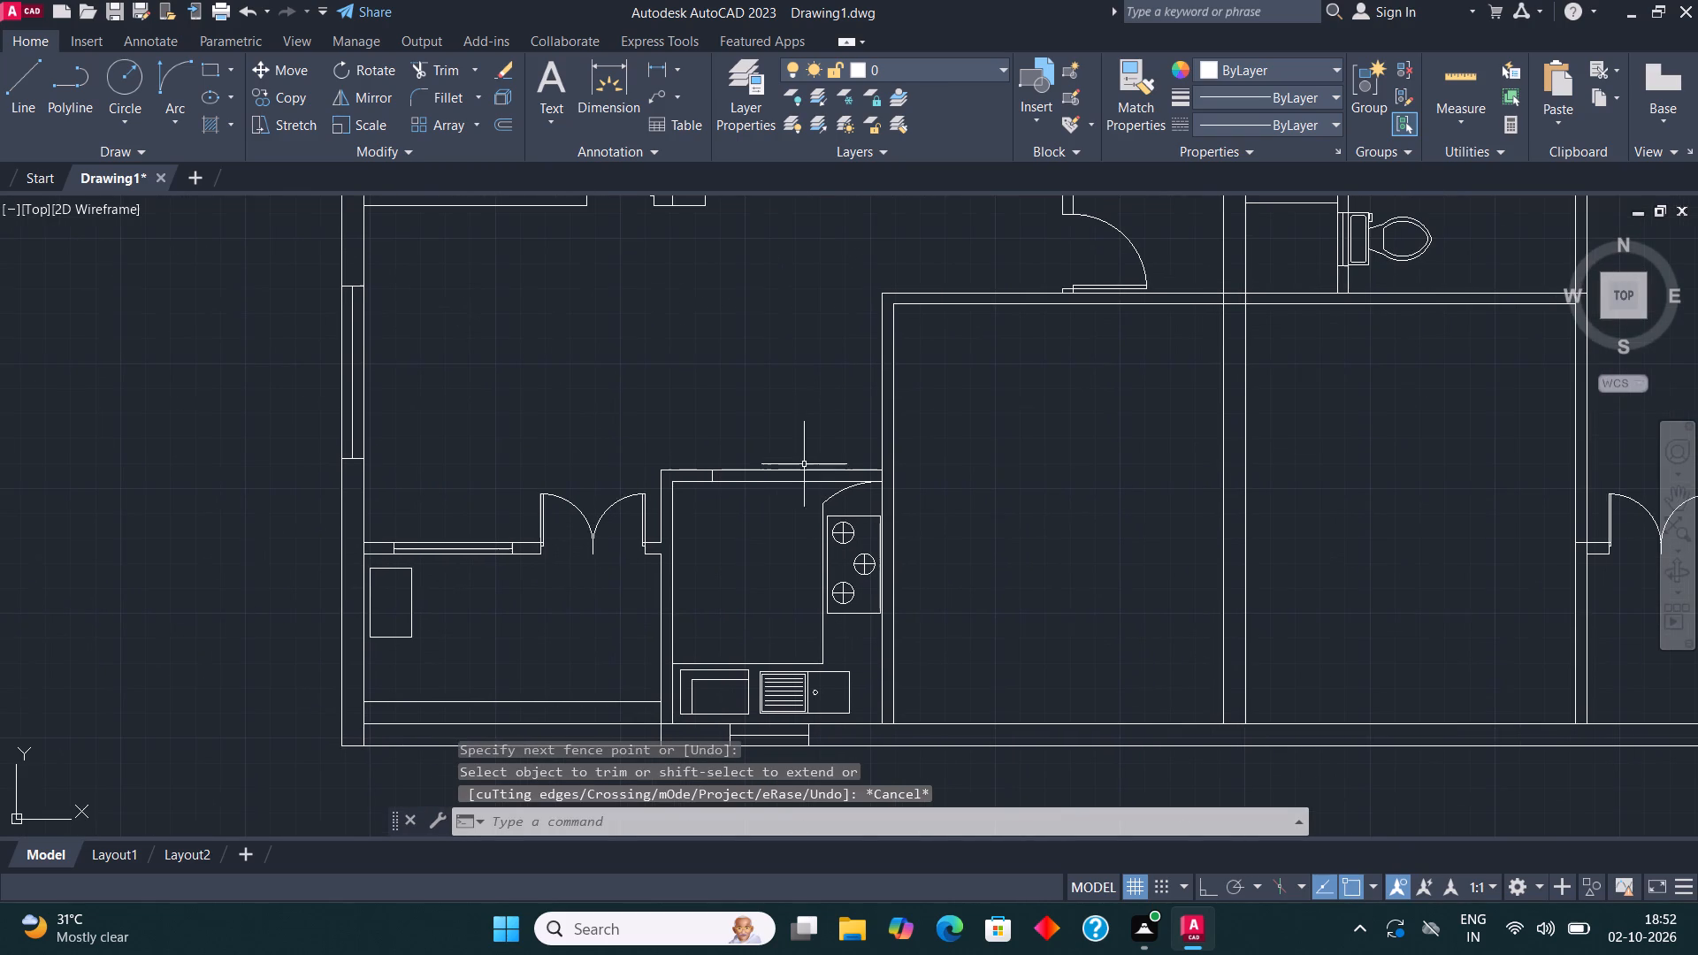
{"action": "left_click", "coordinate": [17, 85]}
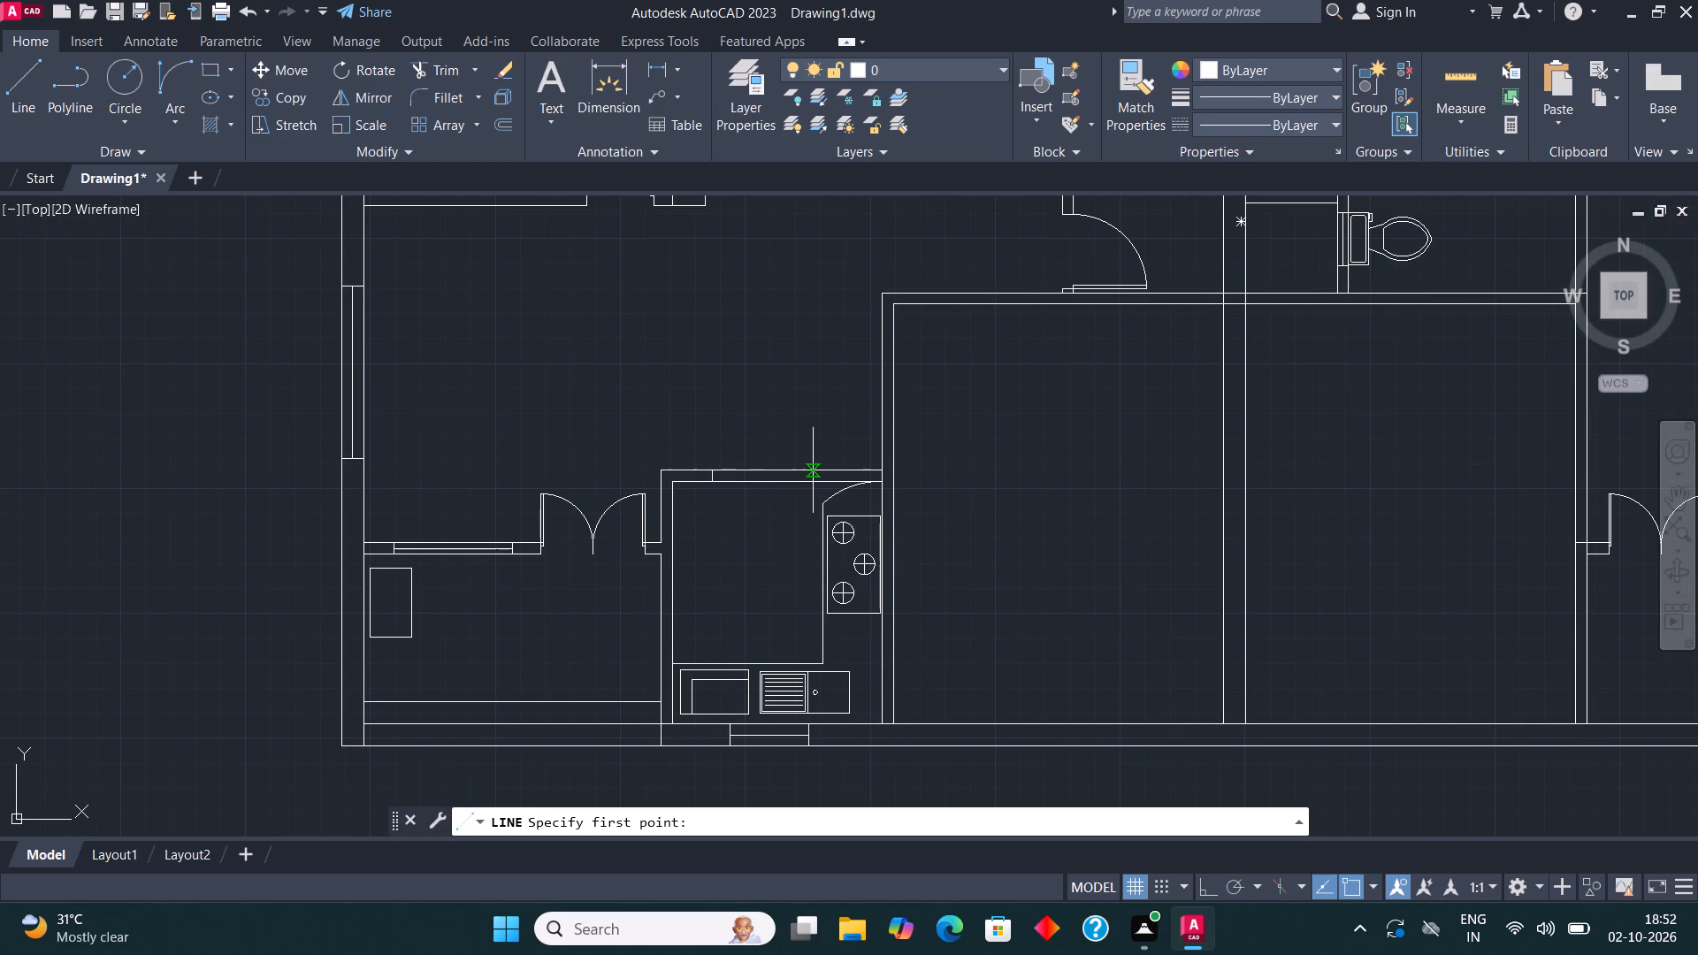
{"action": "scroll", "coordinate": [813, 470], "scroll_direction": "up", "scroll_amount": 2}
{"action": "left_click", "coordinate": [853, 494]}
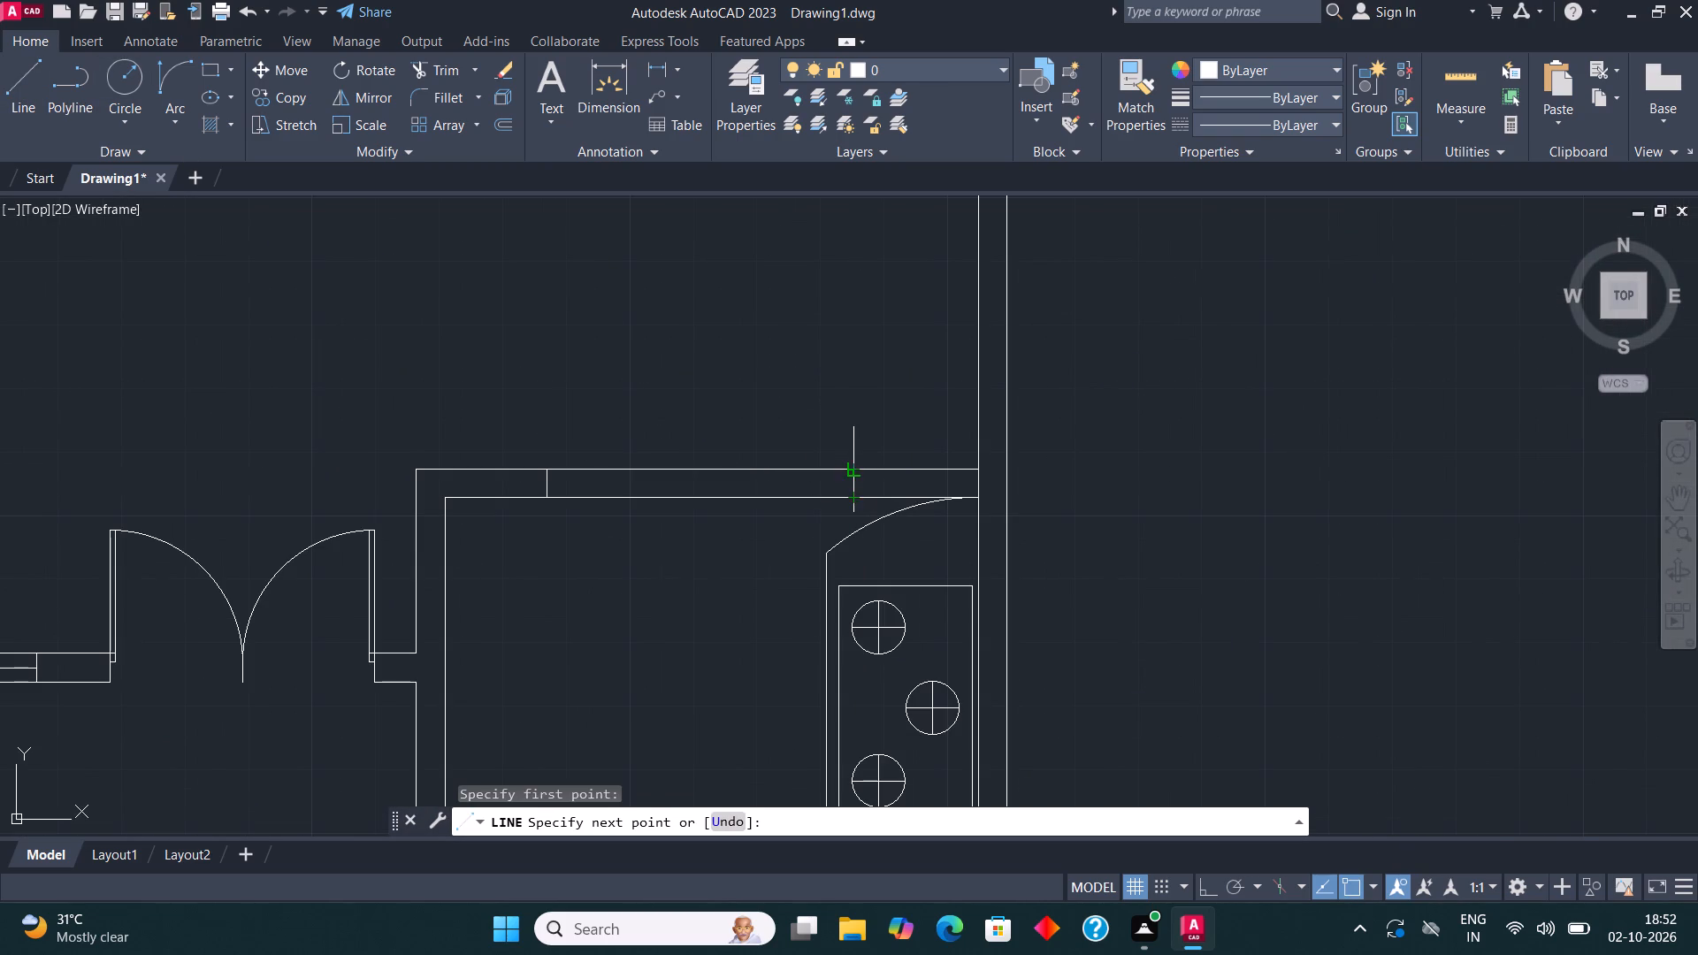
{"action": "left_click", "coordinate": [855, 470]}
{"action": "key", "text": "Escape"}
Trim both wall lines between the two jambs, including the leftover stub, to open the kitchen's upper wall.
{"action": "left_click", "coordinate": [442, 56]}
{"action": "left_click_drag", "start_coordinate": [662, 407], "coordinate": [662, 444]}
{"action": "left_click", "coordinate": [662, 539]}
{"action": "key", "text": "Escape"}
{"action": "left_click", "coordinate": [441, 65]}
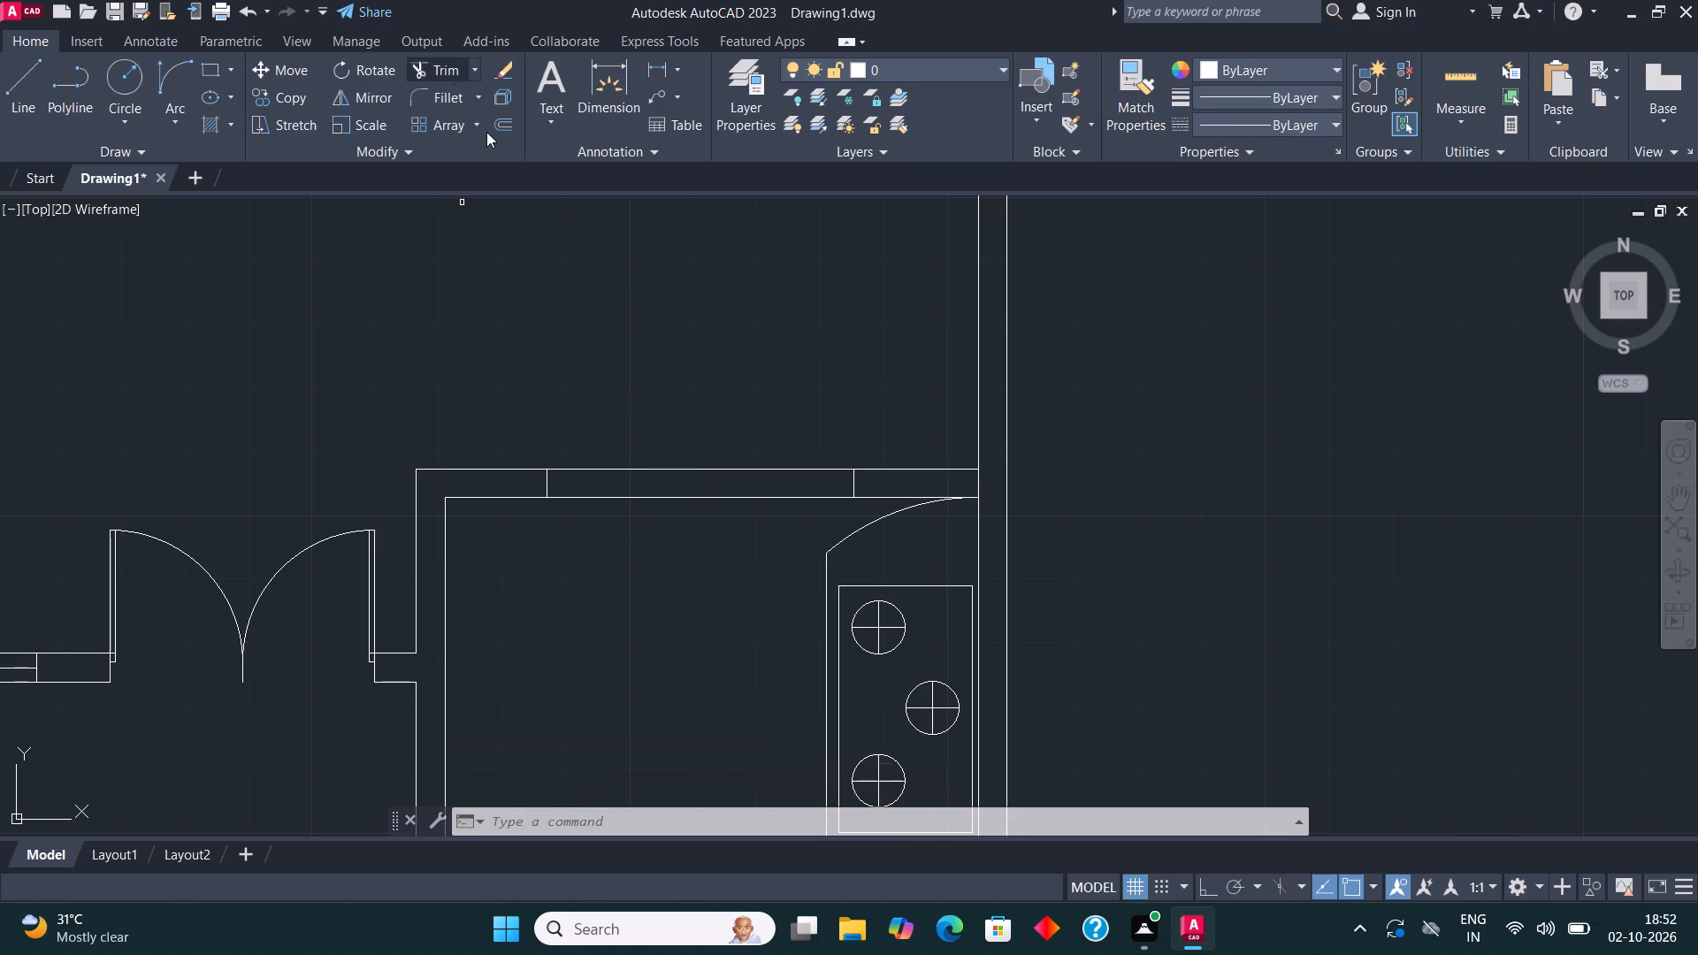
{"action": "left_click_drag", "start_coordinate": [621, 415], "coordinate": [623, 536]}
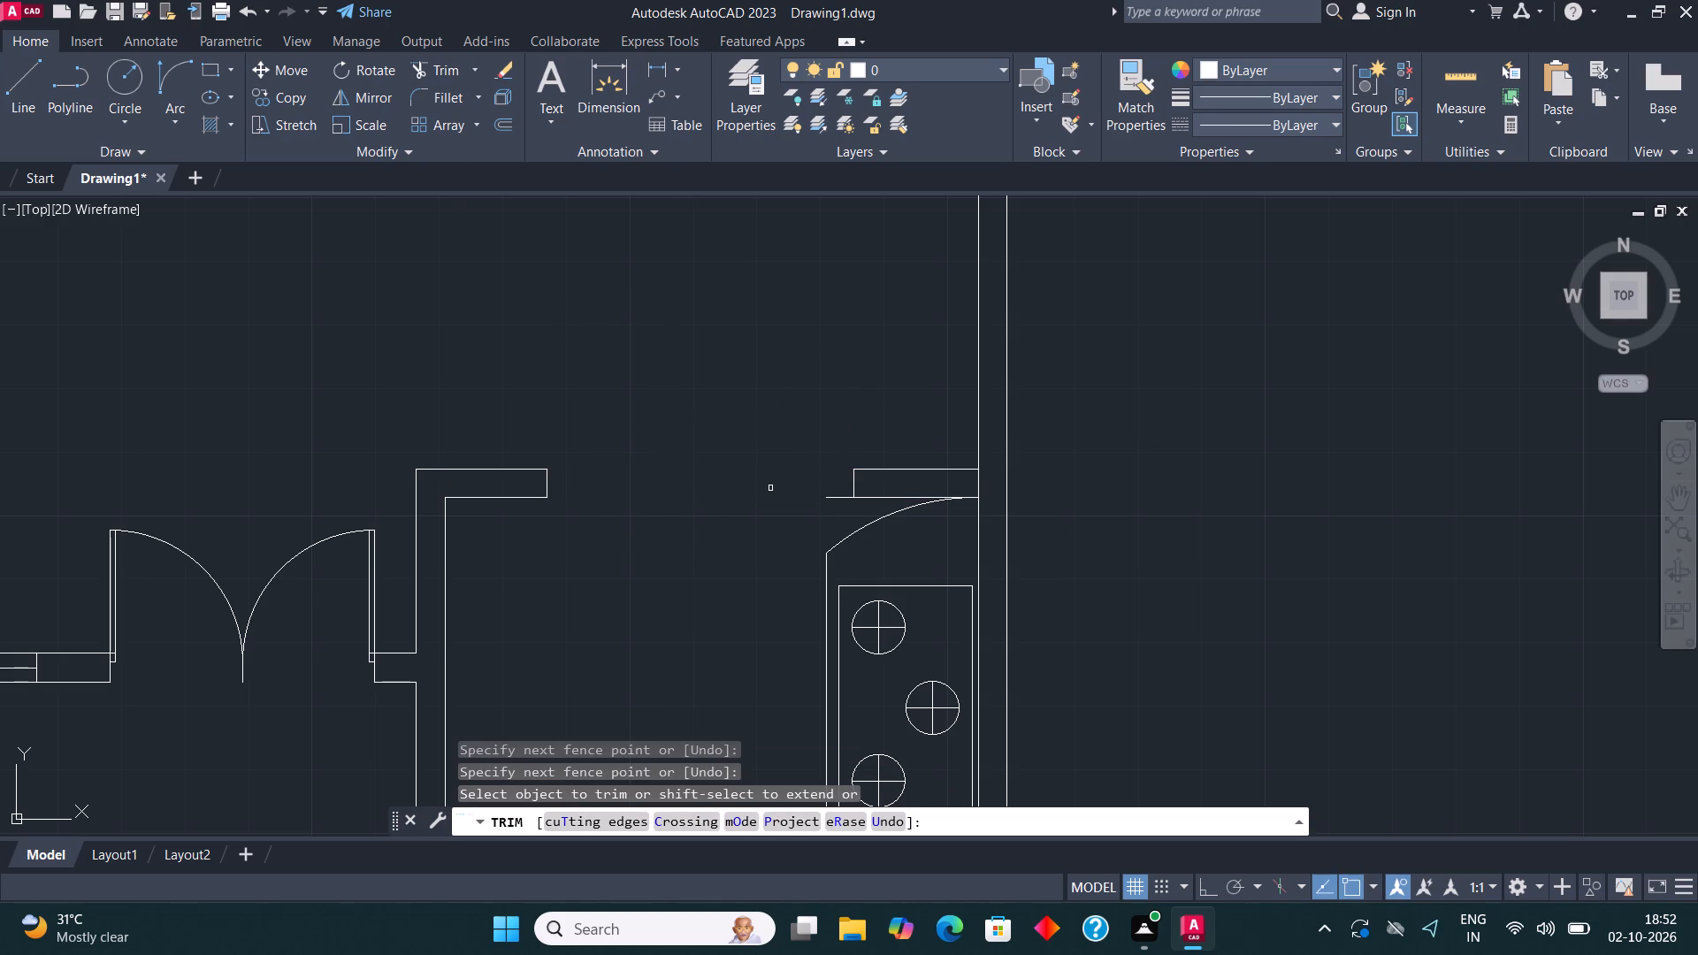
{"action": "left_click", "coordinate": [839, 496]}
{"action": "key", "text": "Escape"}
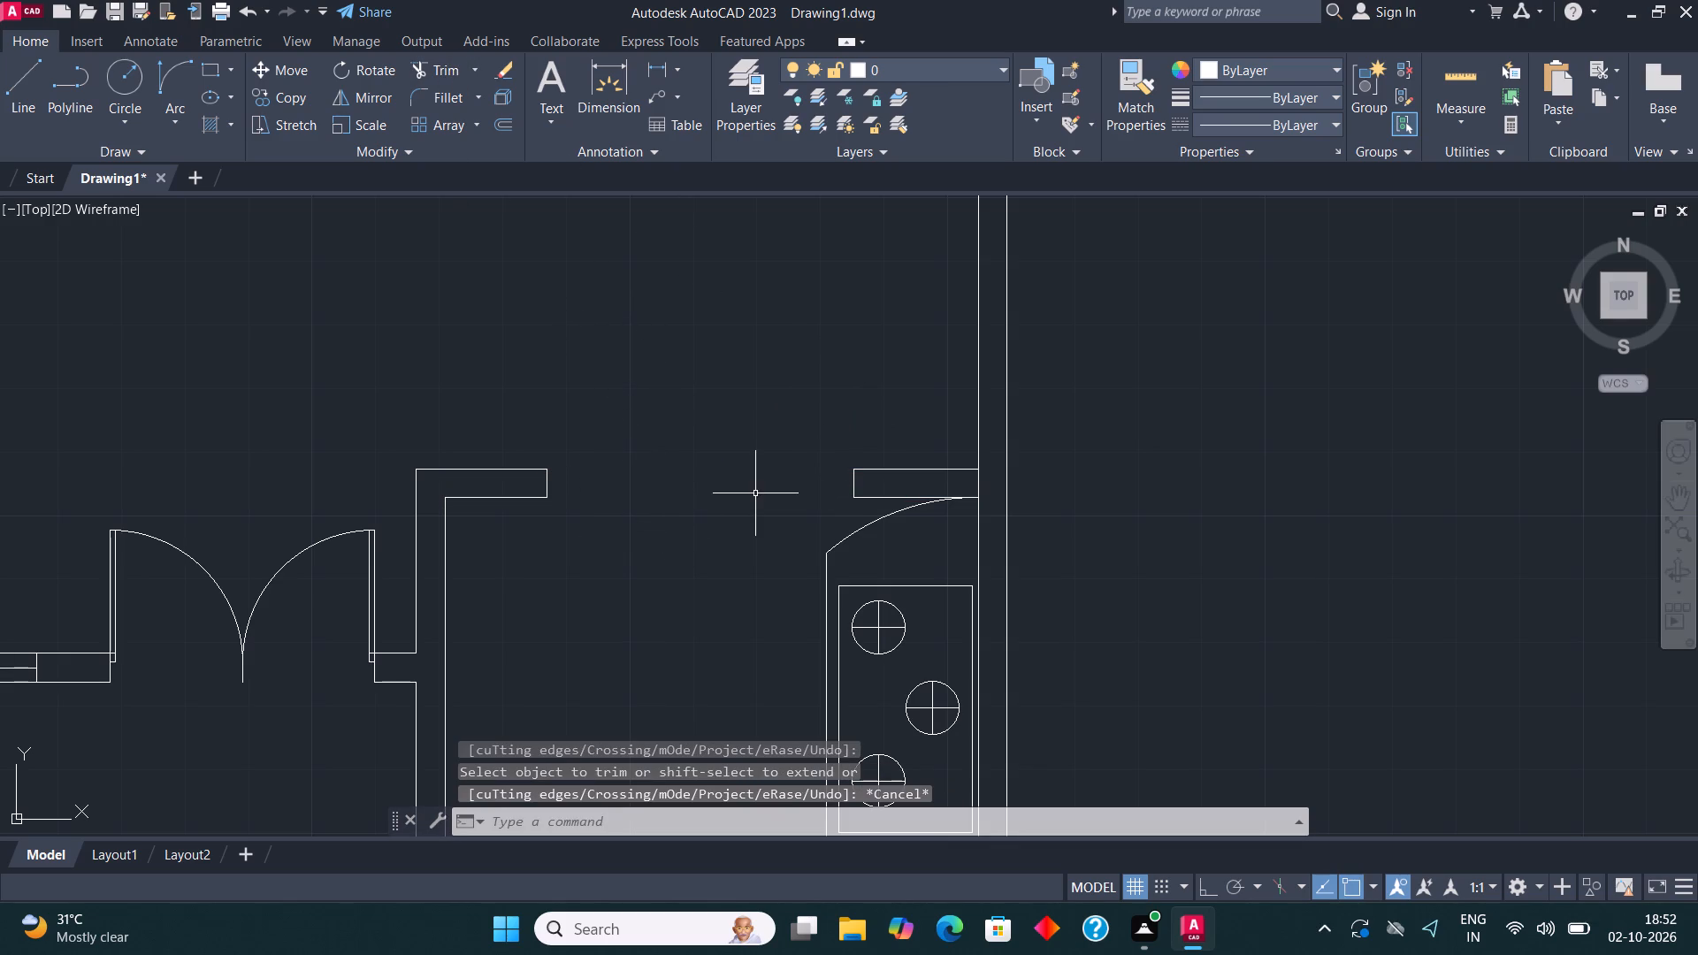
Load the ACAD_ISO02W100 ISO dash linetype and make it the current linetype.
{"action": "type", "text": "lin"}
{"action": "left_click", "coordinate": [571, 604]}
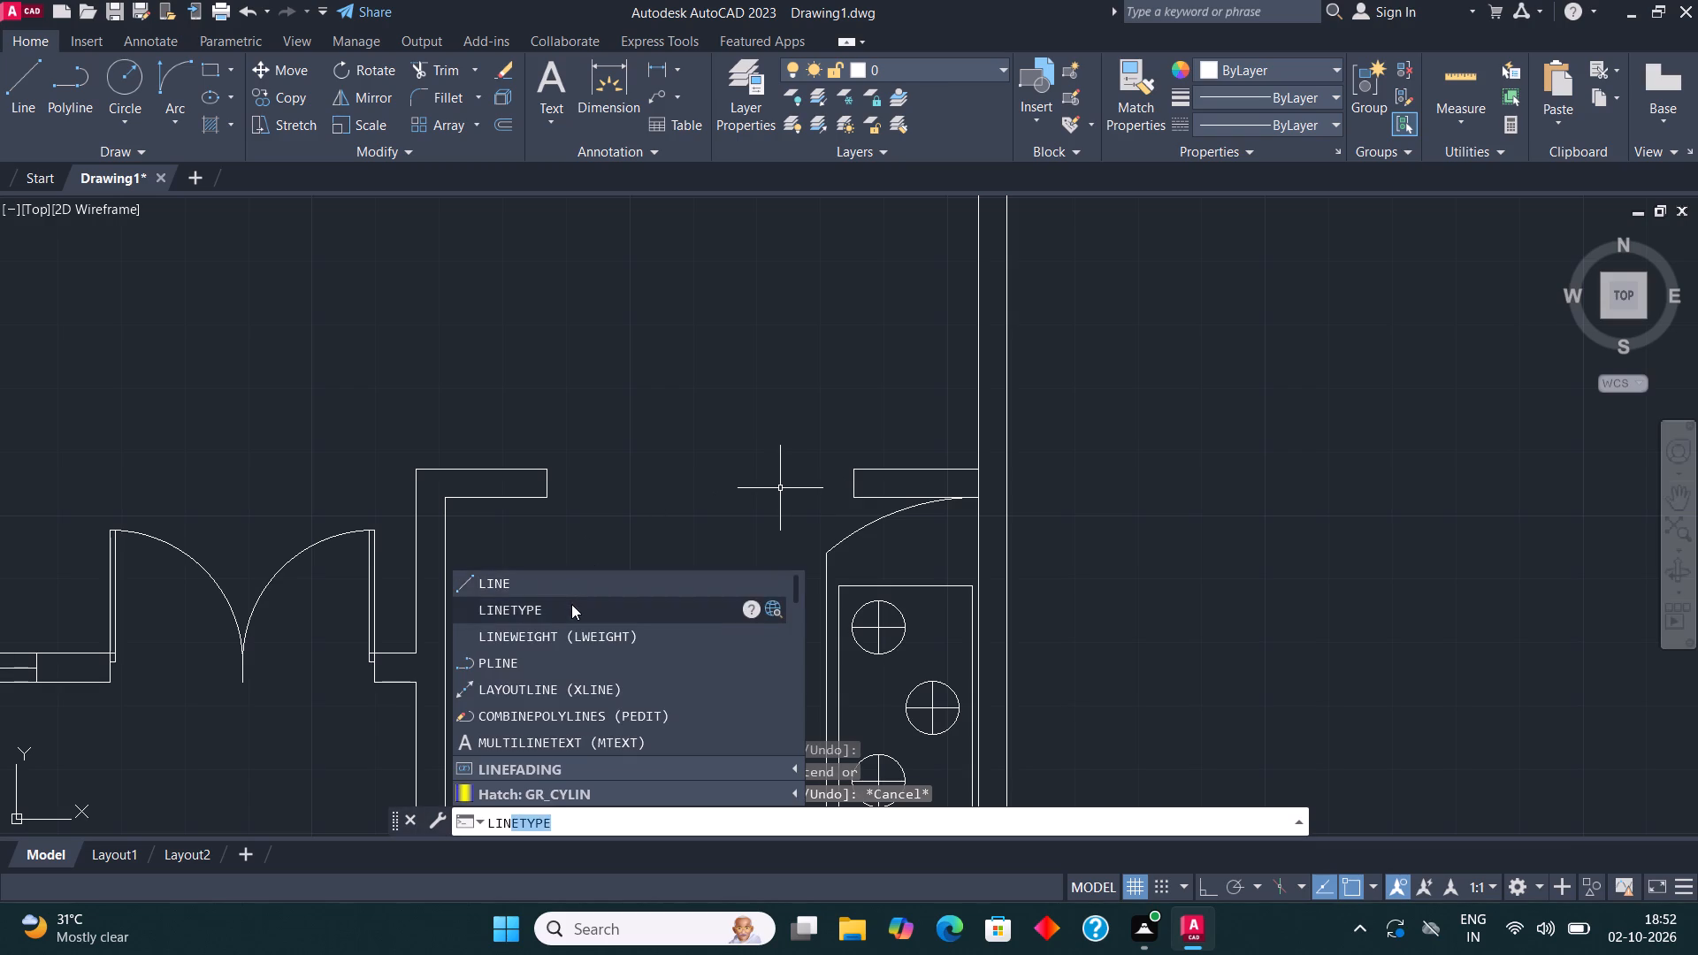
{"action": "left_click", "coordinate": [1034, 268]}
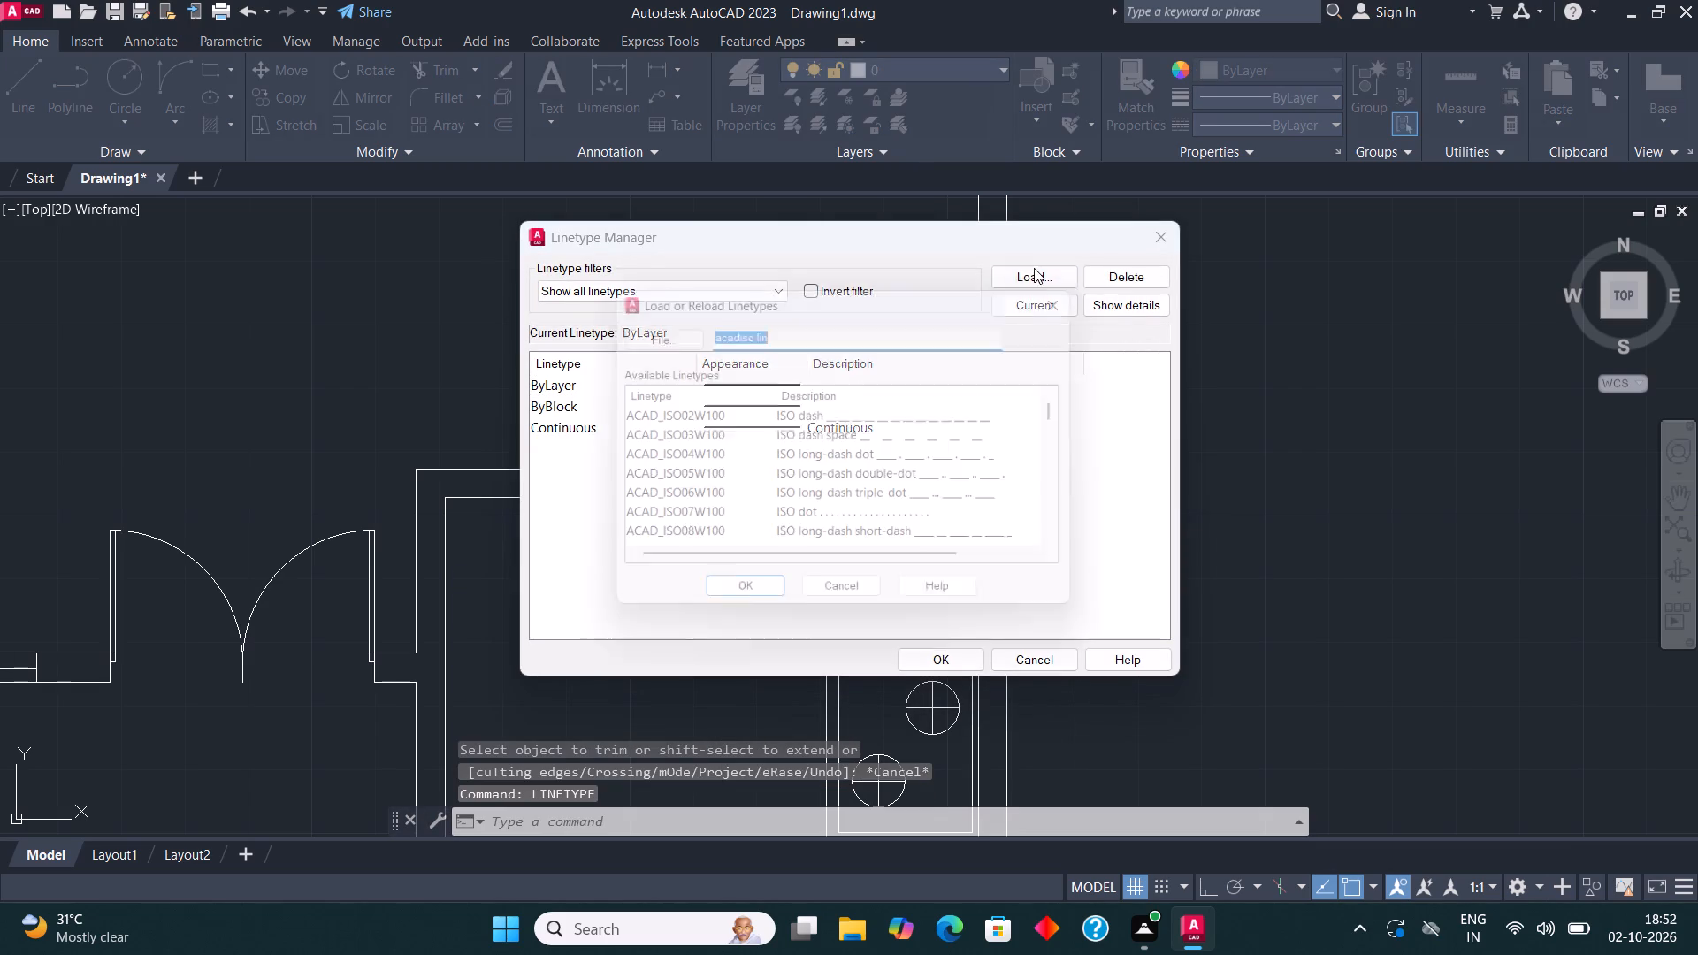
{"action": "left_click", "coordinate": [889, 423]}
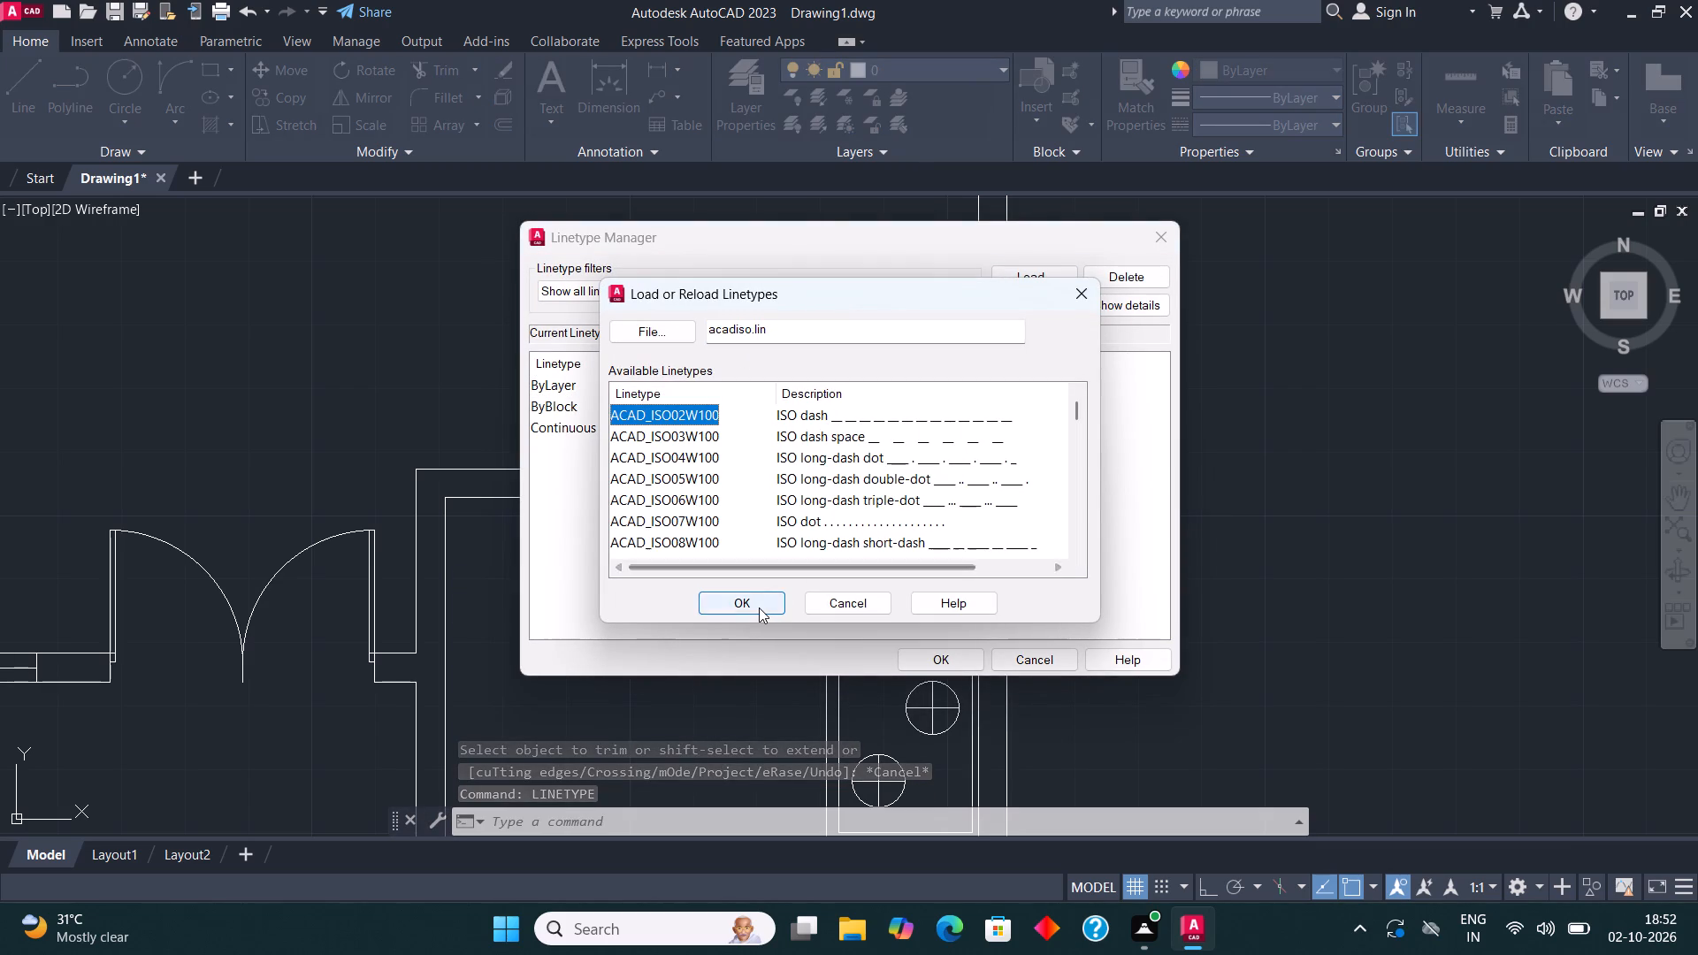
{"action": "left_click", "coordinate": [759, 607]}
{"action": "left_click", "coordinate": [785, 428]}
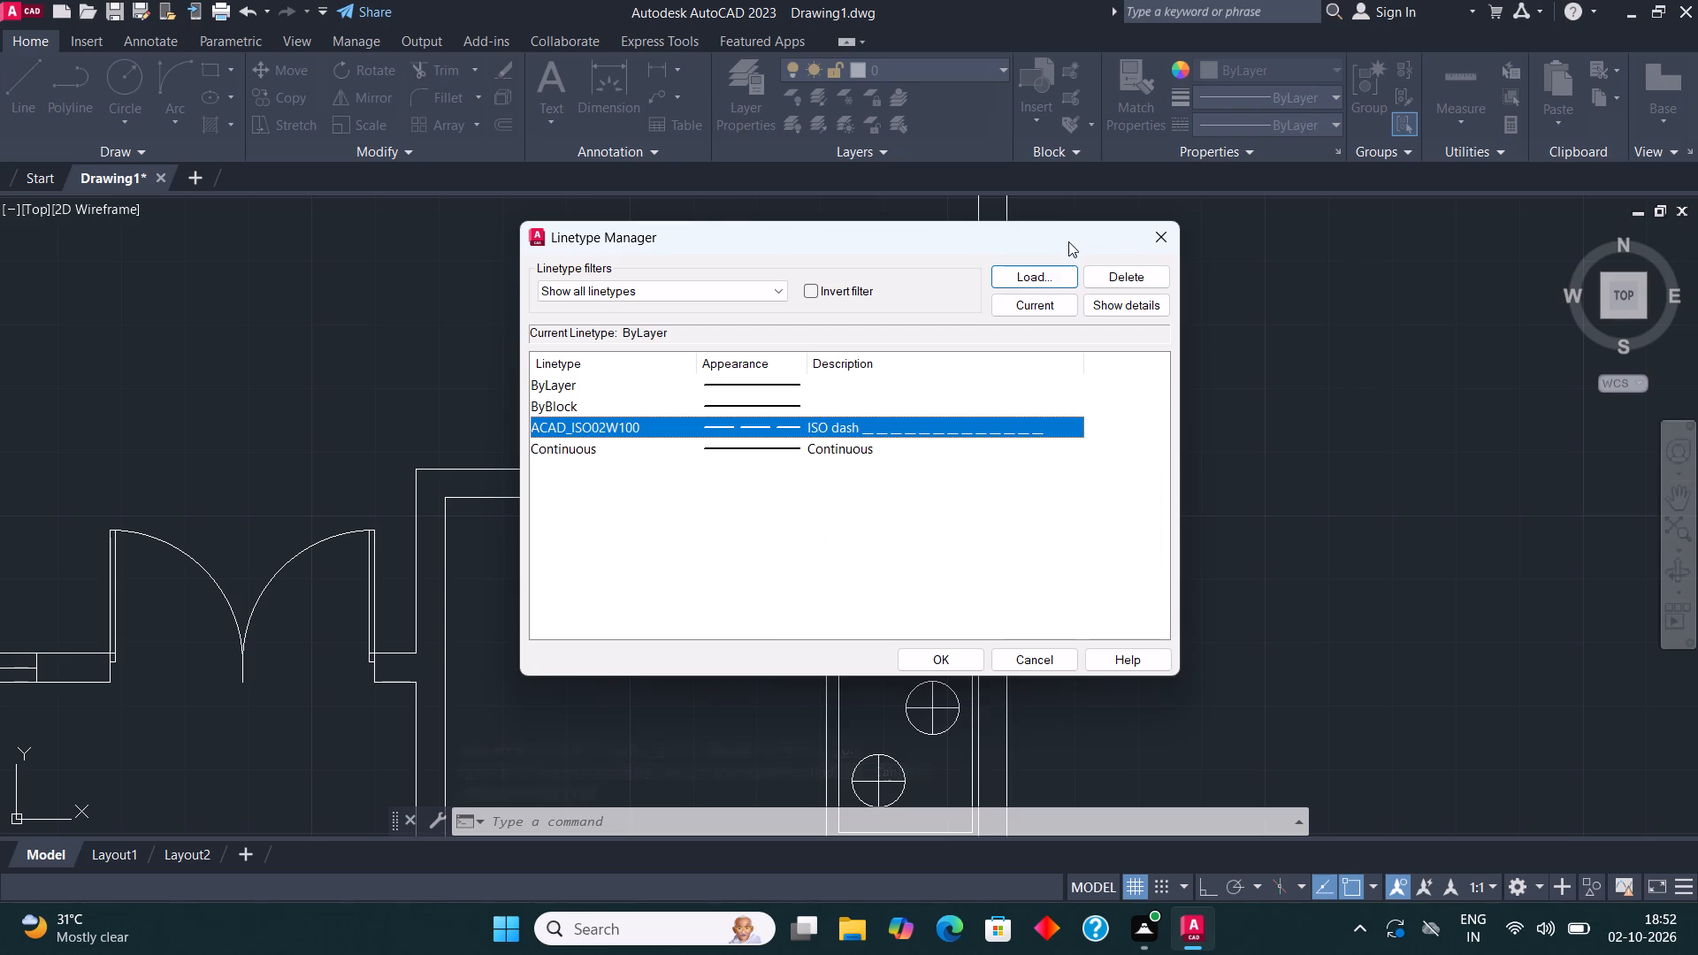
{"action": "left_click", "coordinate": [1038, 302]}
{"action": "left_click", "coordinate": [938, 660]}
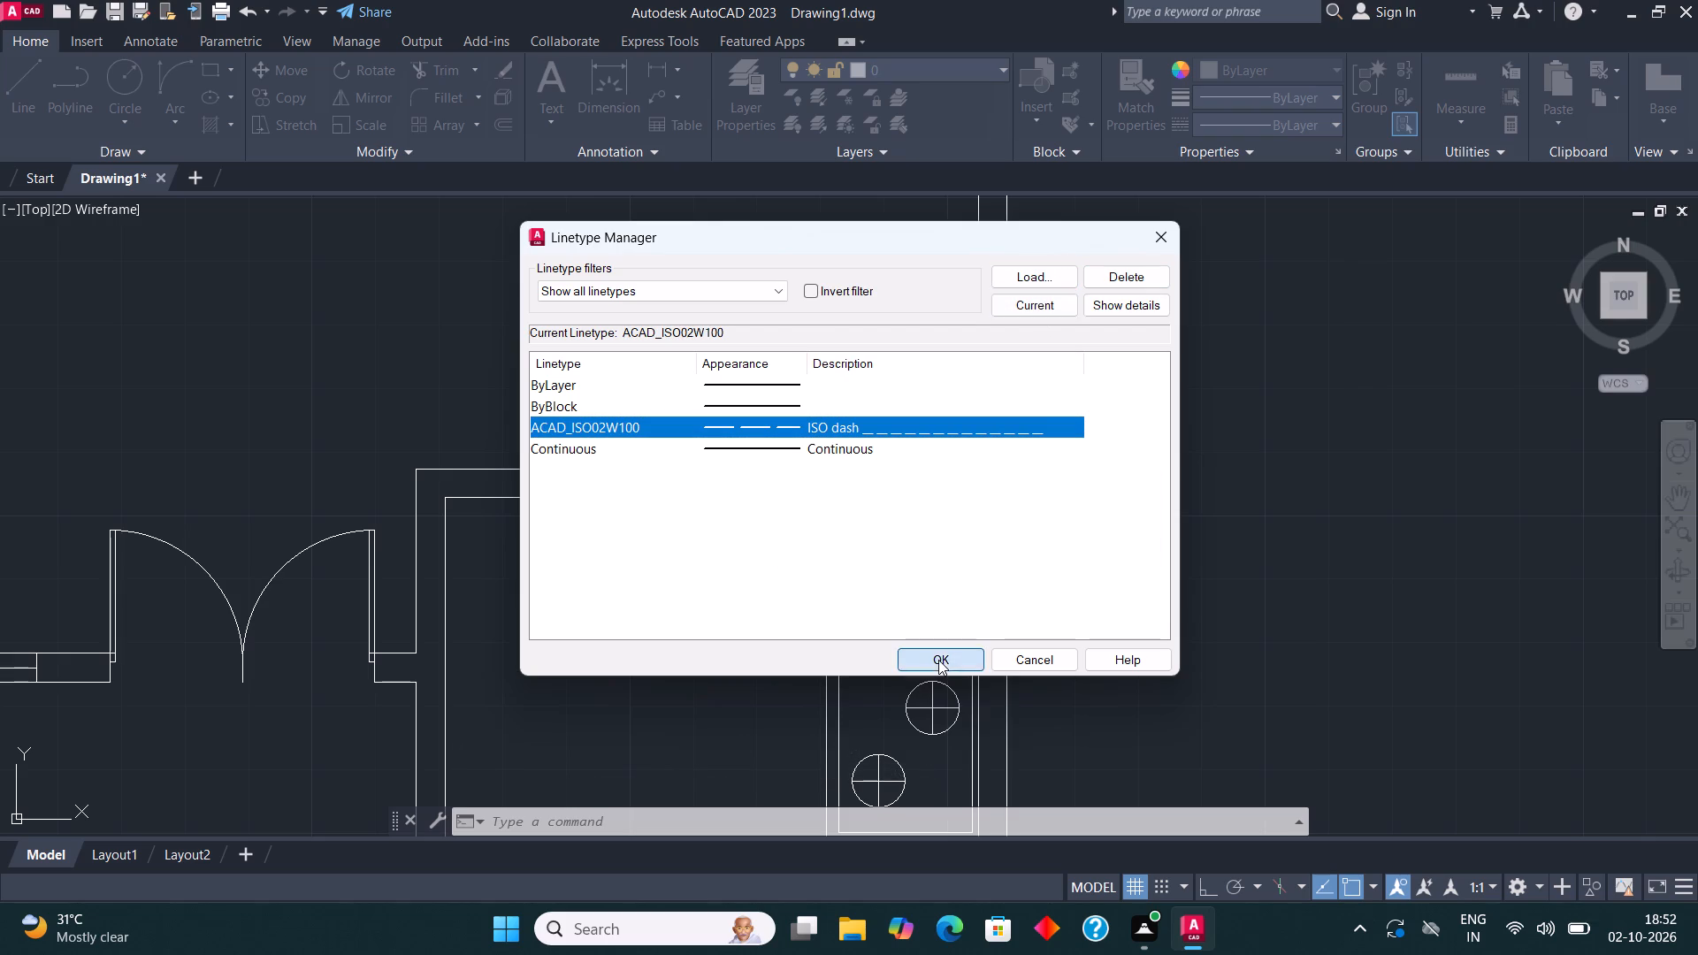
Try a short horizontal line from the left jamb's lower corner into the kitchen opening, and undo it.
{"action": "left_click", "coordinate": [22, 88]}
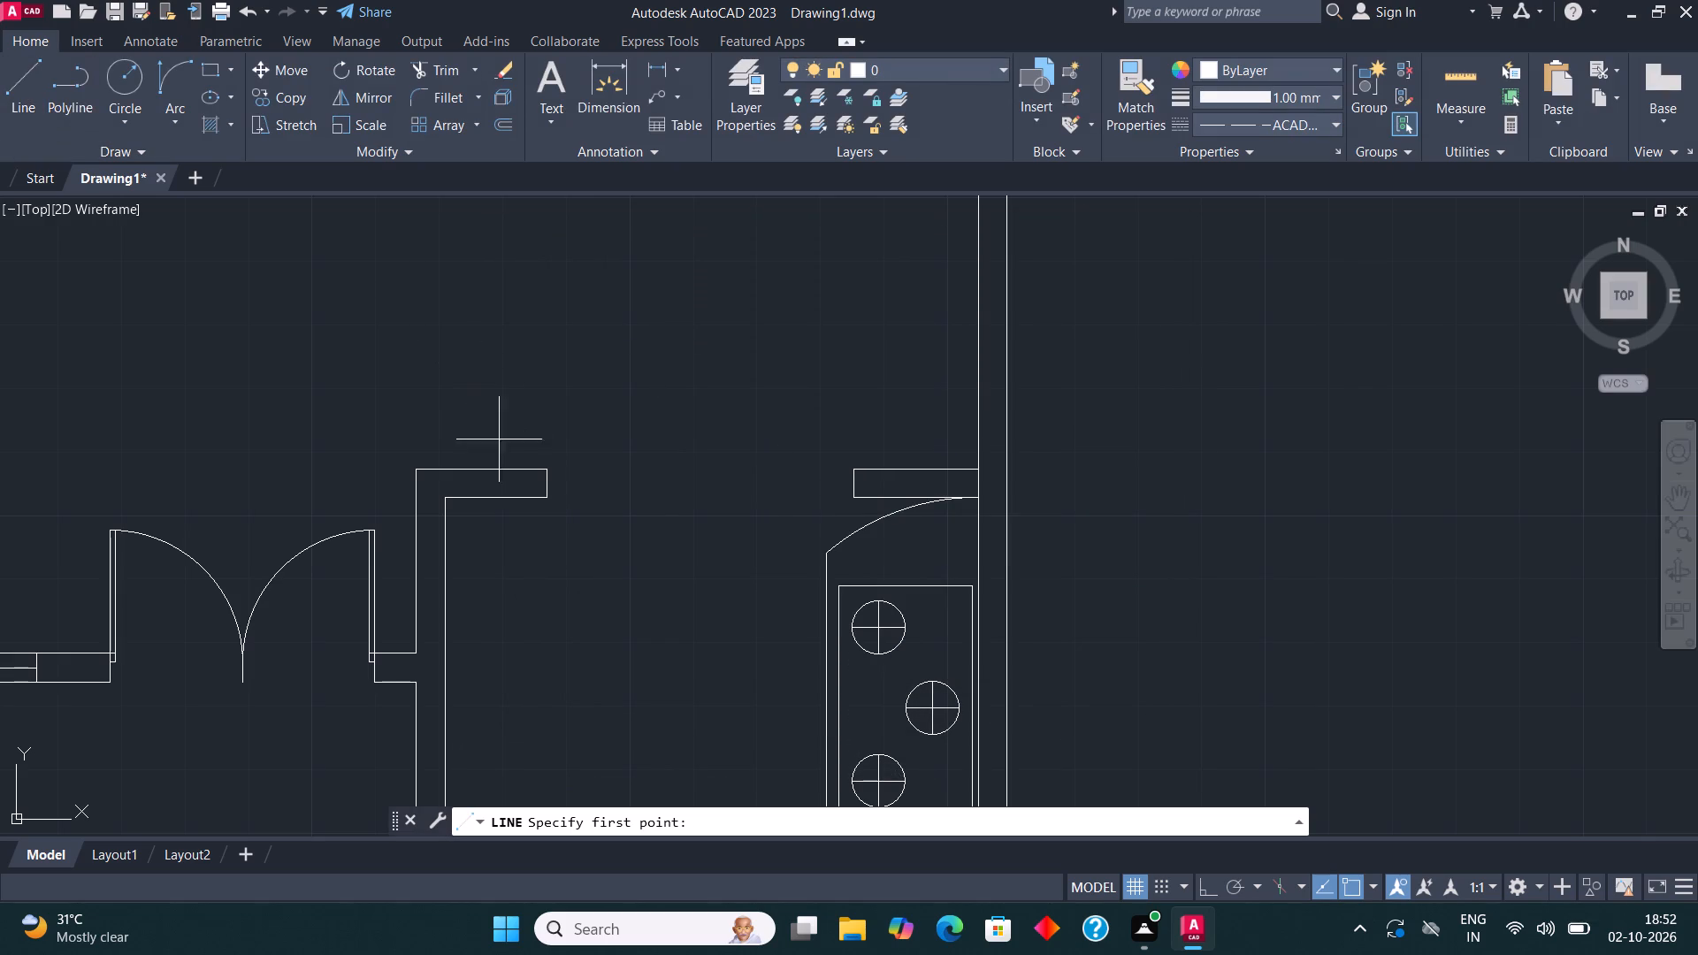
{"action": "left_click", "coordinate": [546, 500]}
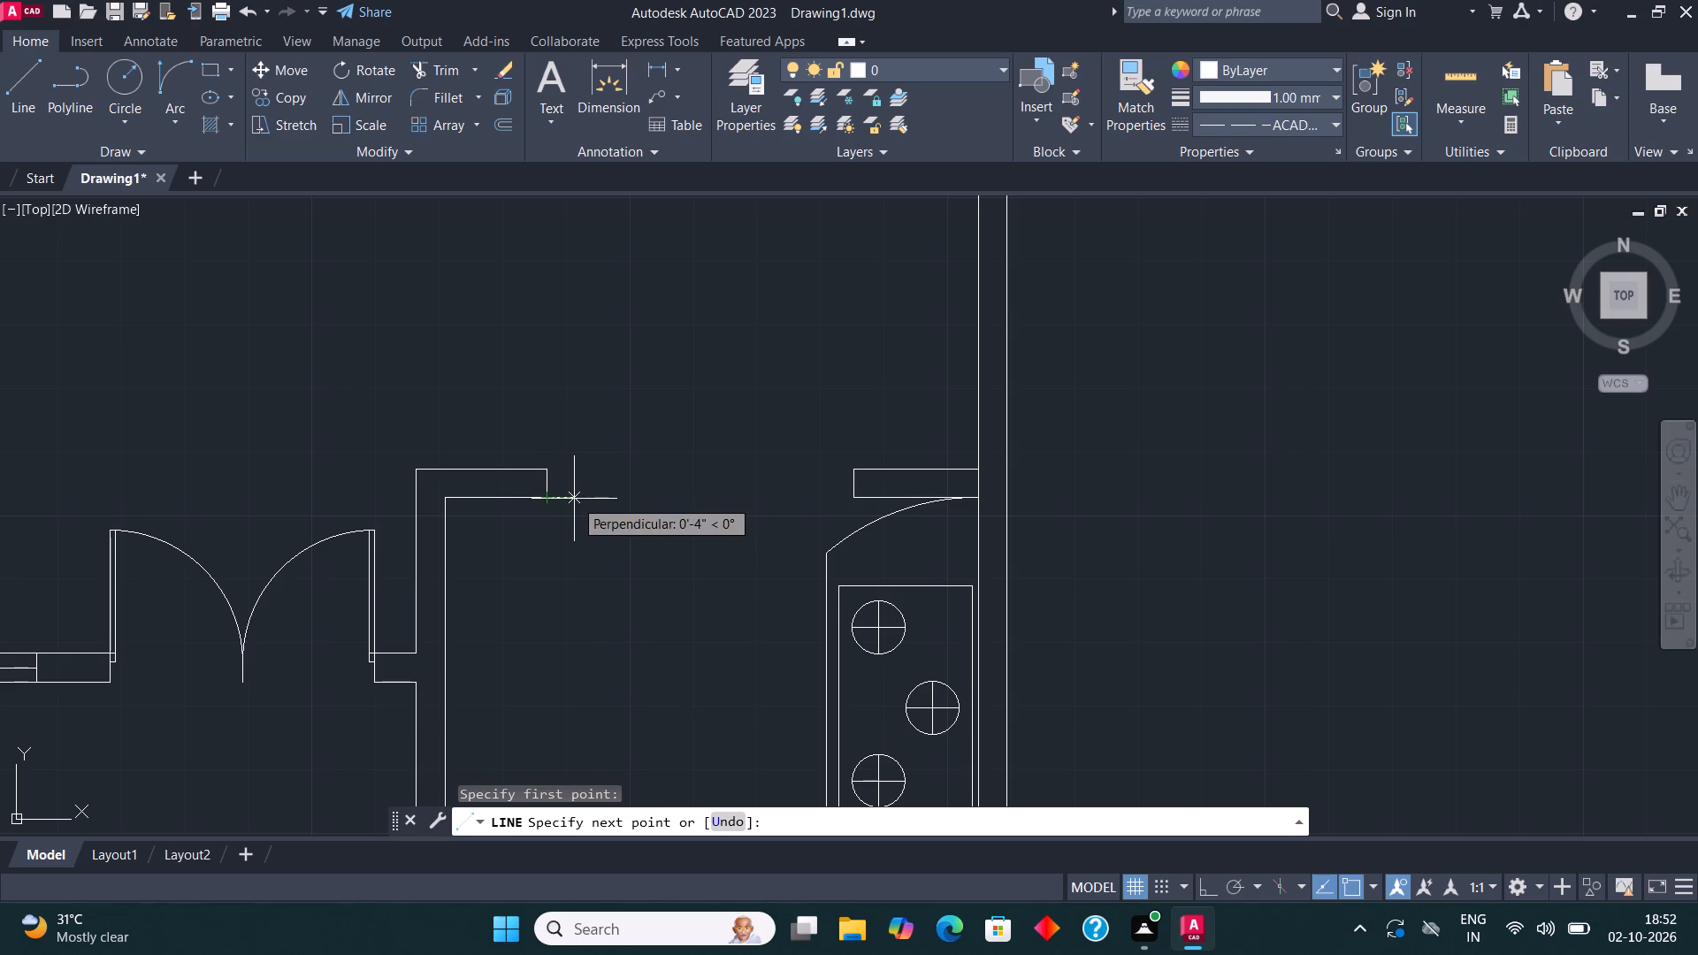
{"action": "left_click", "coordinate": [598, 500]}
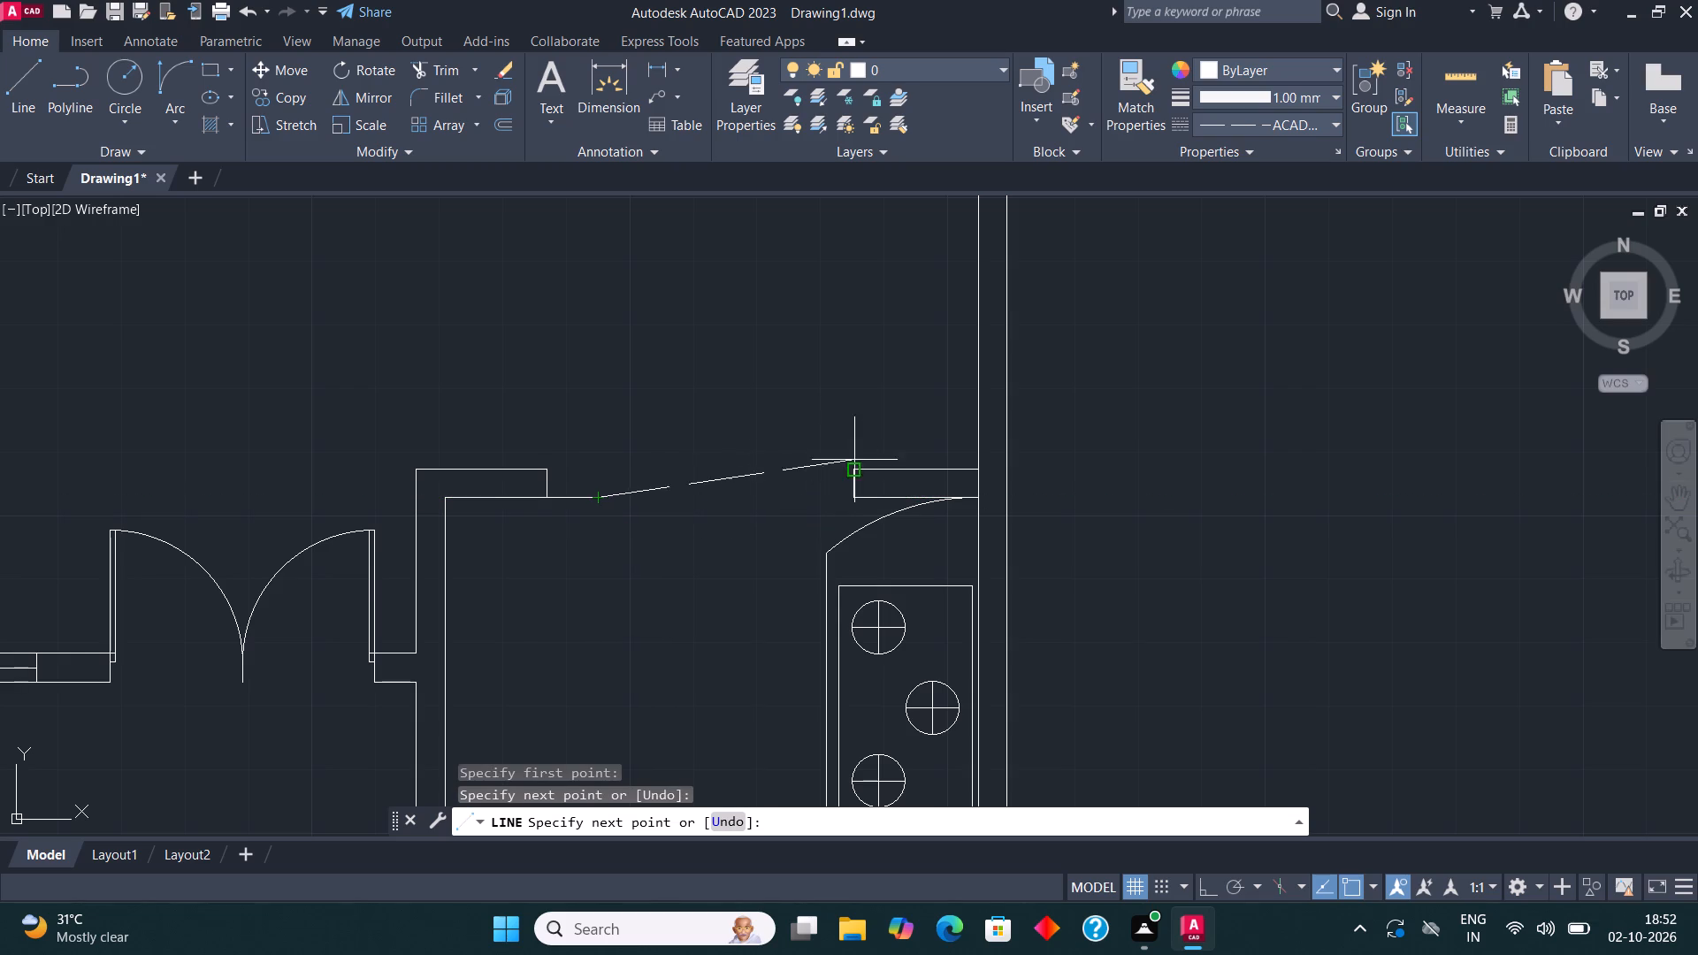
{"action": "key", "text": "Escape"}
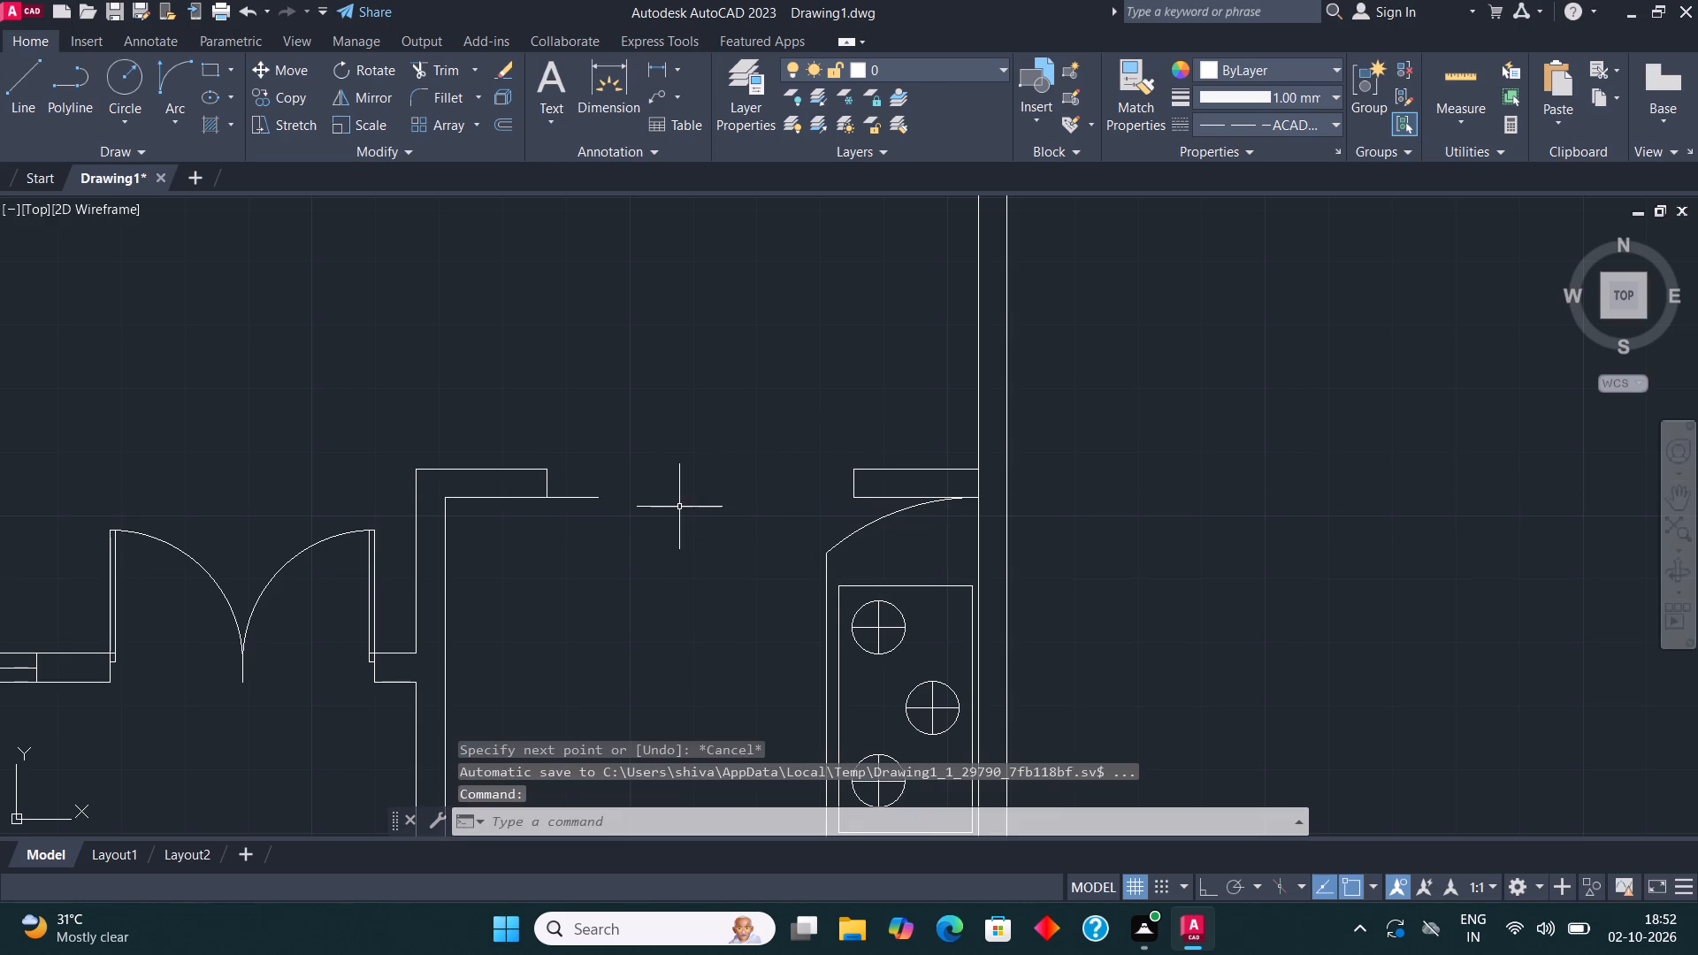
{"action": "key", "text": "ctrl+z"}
Draw two crossing dashed diagonals between the opposite jamb corners of the kitchen opening.
{"action": "left_click", "coordinate": [19, 76]}
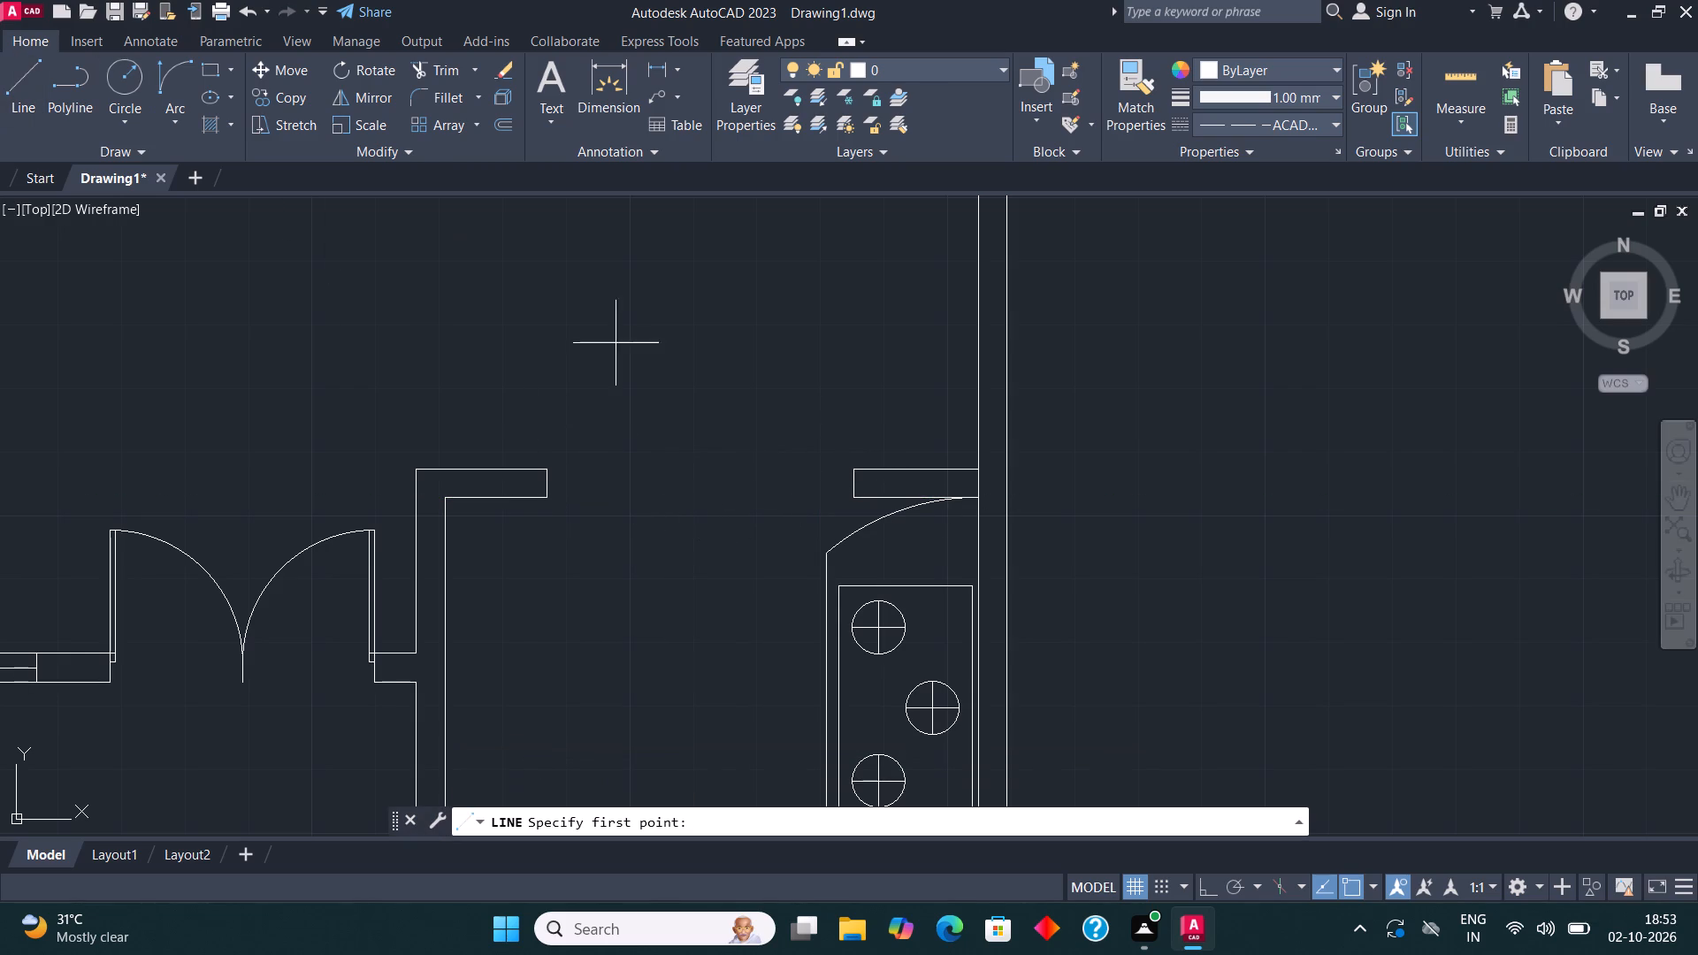
{"action": "left_click", "coordinate": [552, 500]}
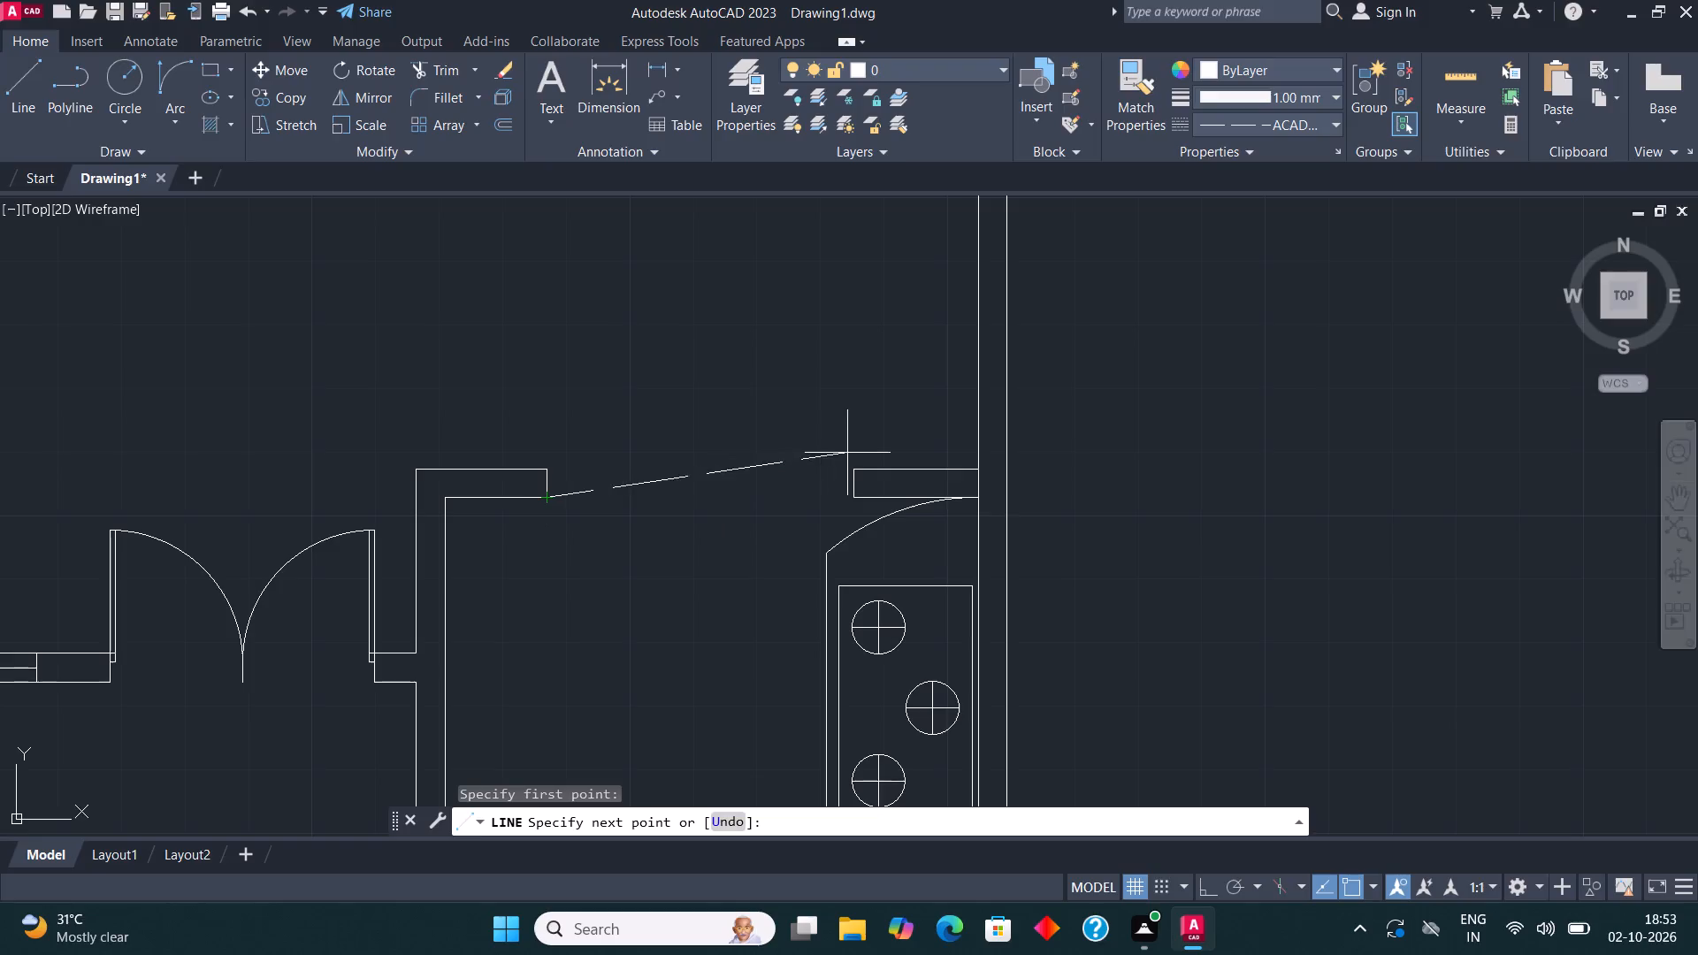
{"action": "left_click", "coordinate": [854, 467]}
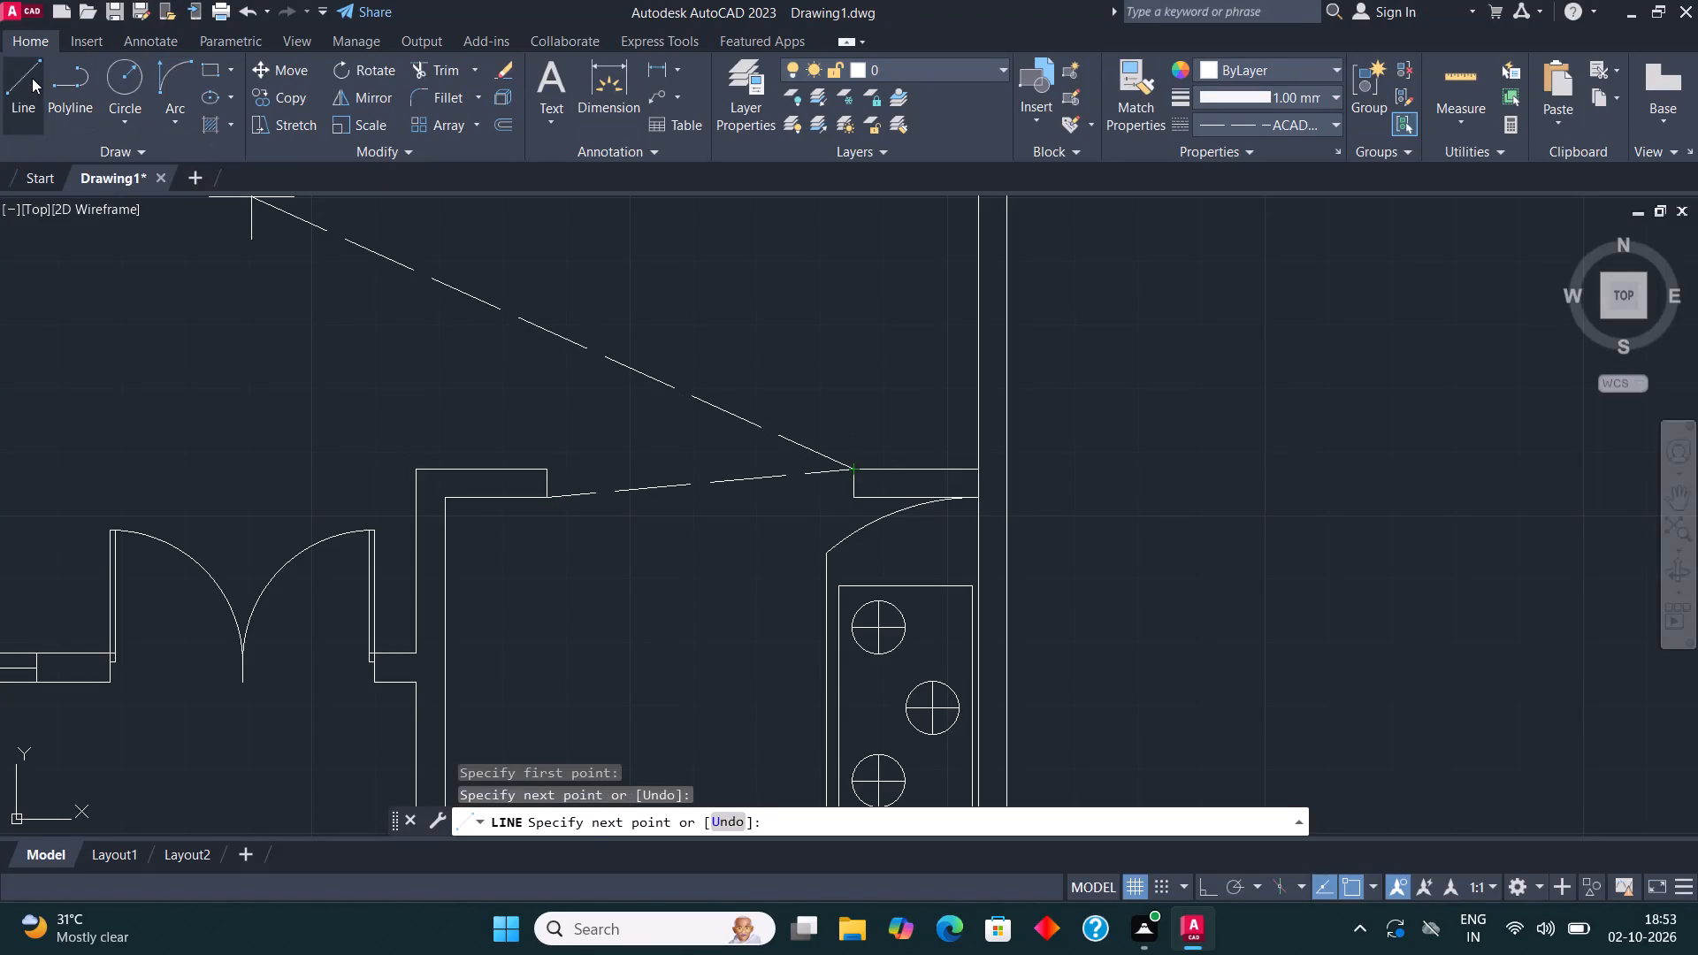
{"action": "left_click", "coordinate": [32, 78]}
{"action": "left_click", "coordinate": [546, 465]}
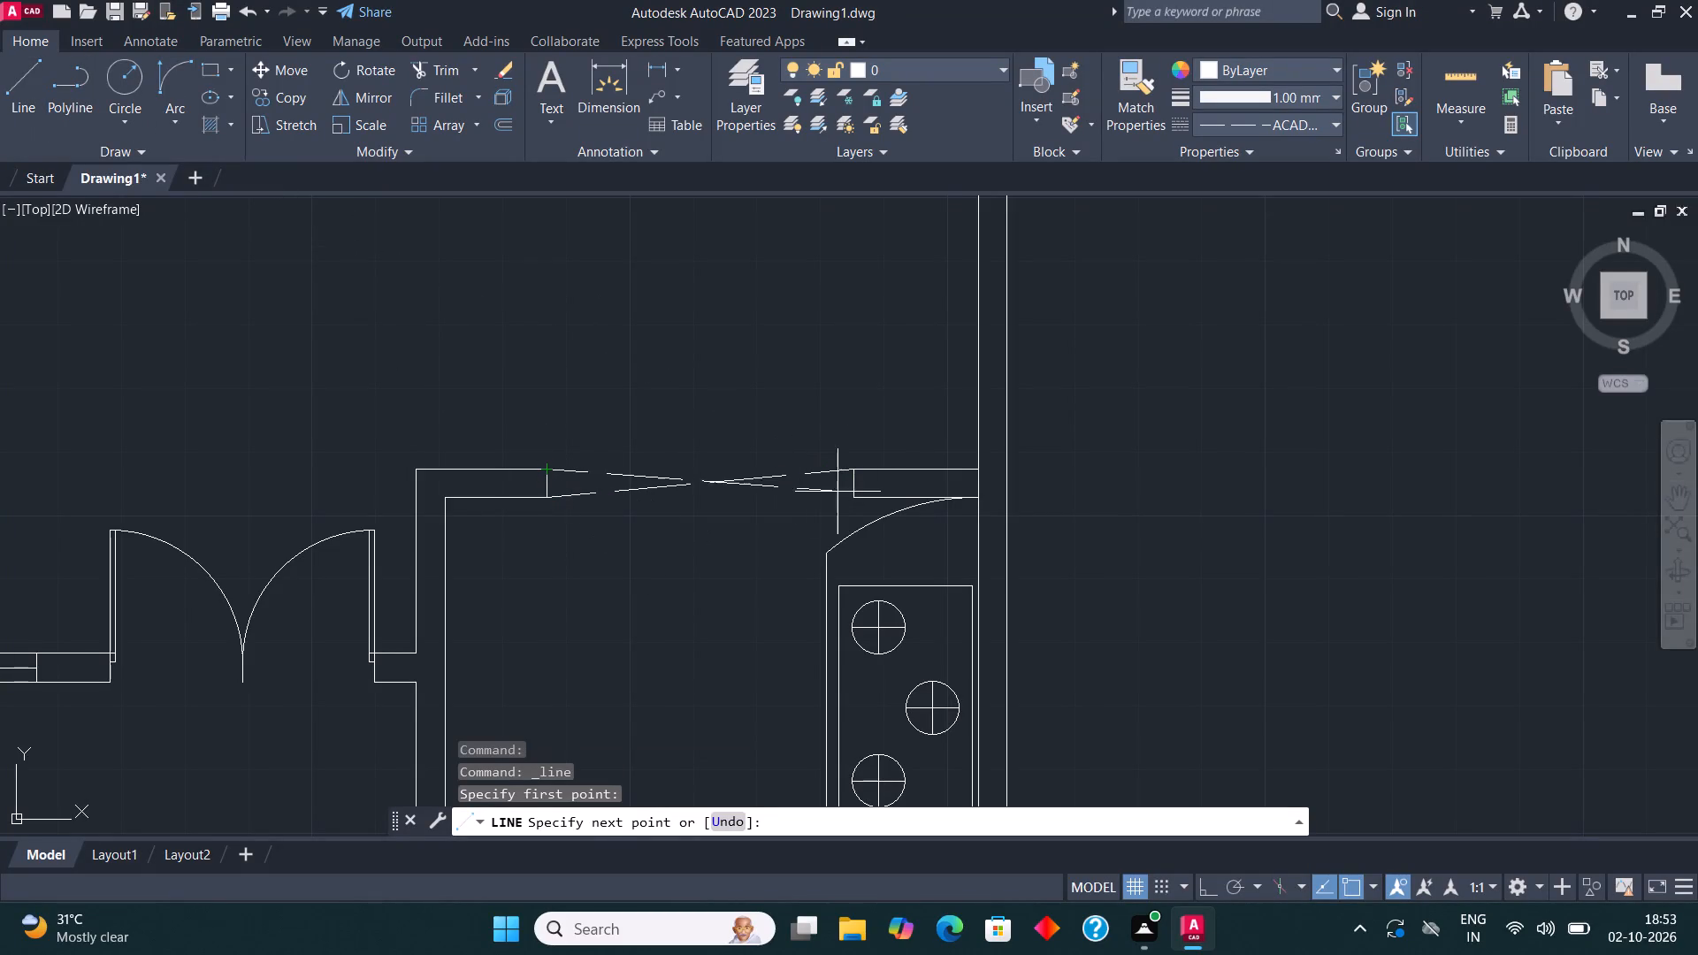
{"action": "left_click", "coordinate": [858, 502]}
{"action": "scroll", "coordinate": [816, 341], "scroll_direction": "down", "scroll_amount": 2}
{"action": "key", "text": "Escape"}
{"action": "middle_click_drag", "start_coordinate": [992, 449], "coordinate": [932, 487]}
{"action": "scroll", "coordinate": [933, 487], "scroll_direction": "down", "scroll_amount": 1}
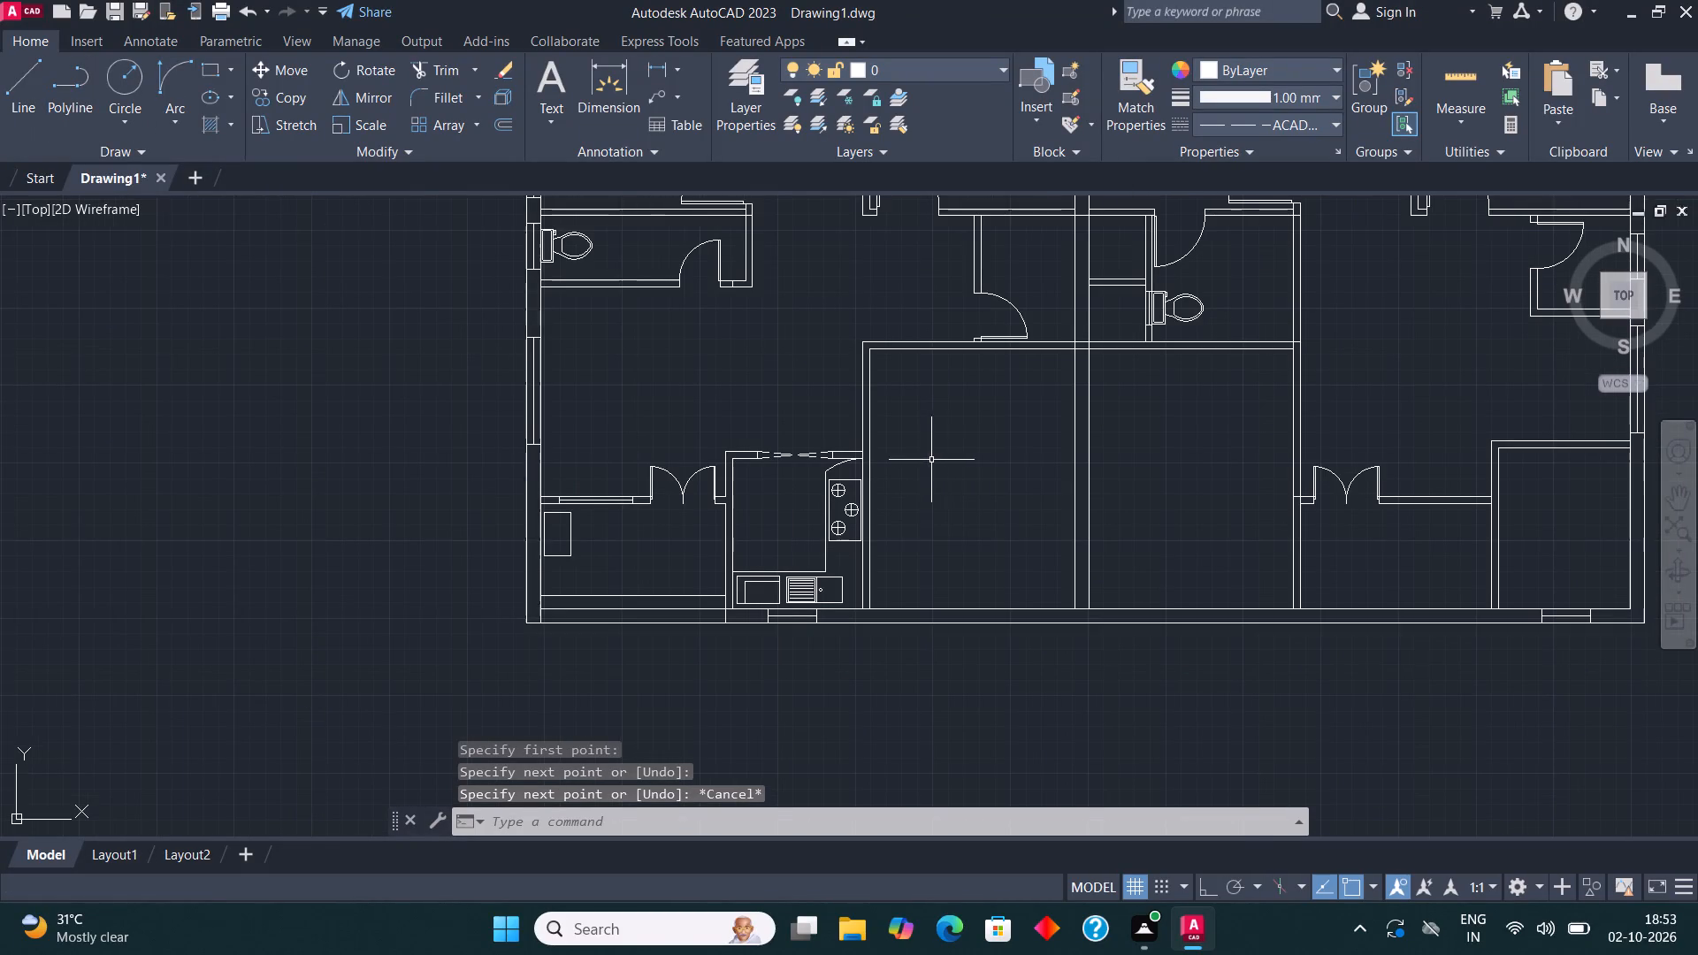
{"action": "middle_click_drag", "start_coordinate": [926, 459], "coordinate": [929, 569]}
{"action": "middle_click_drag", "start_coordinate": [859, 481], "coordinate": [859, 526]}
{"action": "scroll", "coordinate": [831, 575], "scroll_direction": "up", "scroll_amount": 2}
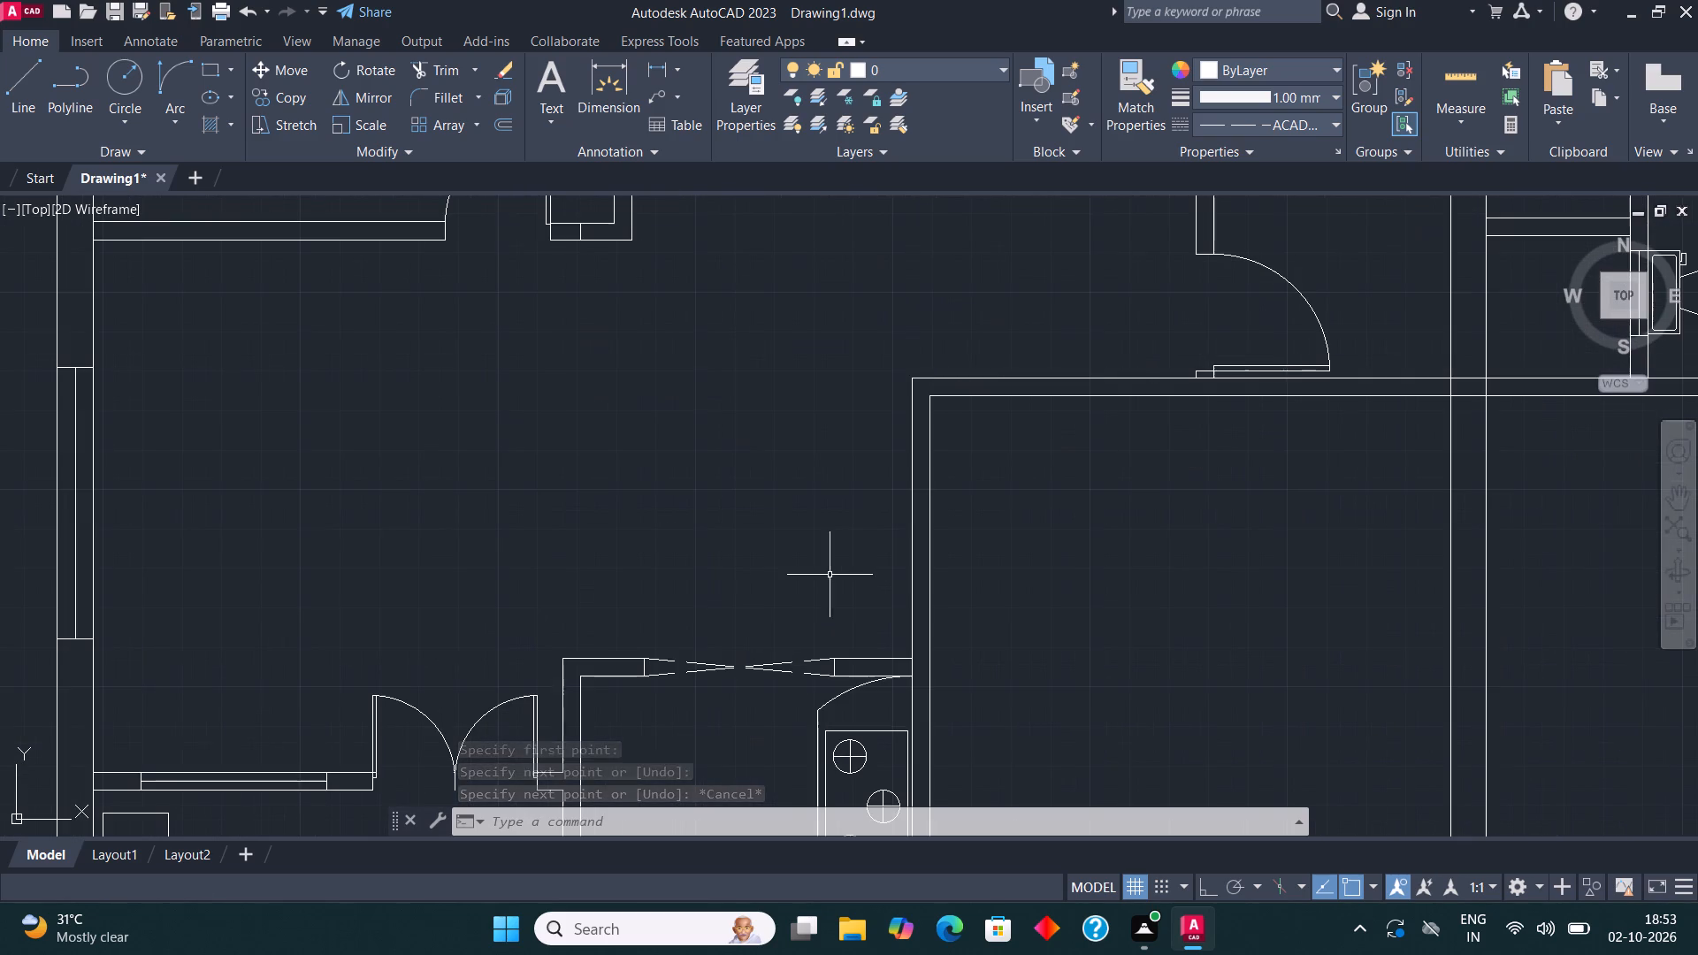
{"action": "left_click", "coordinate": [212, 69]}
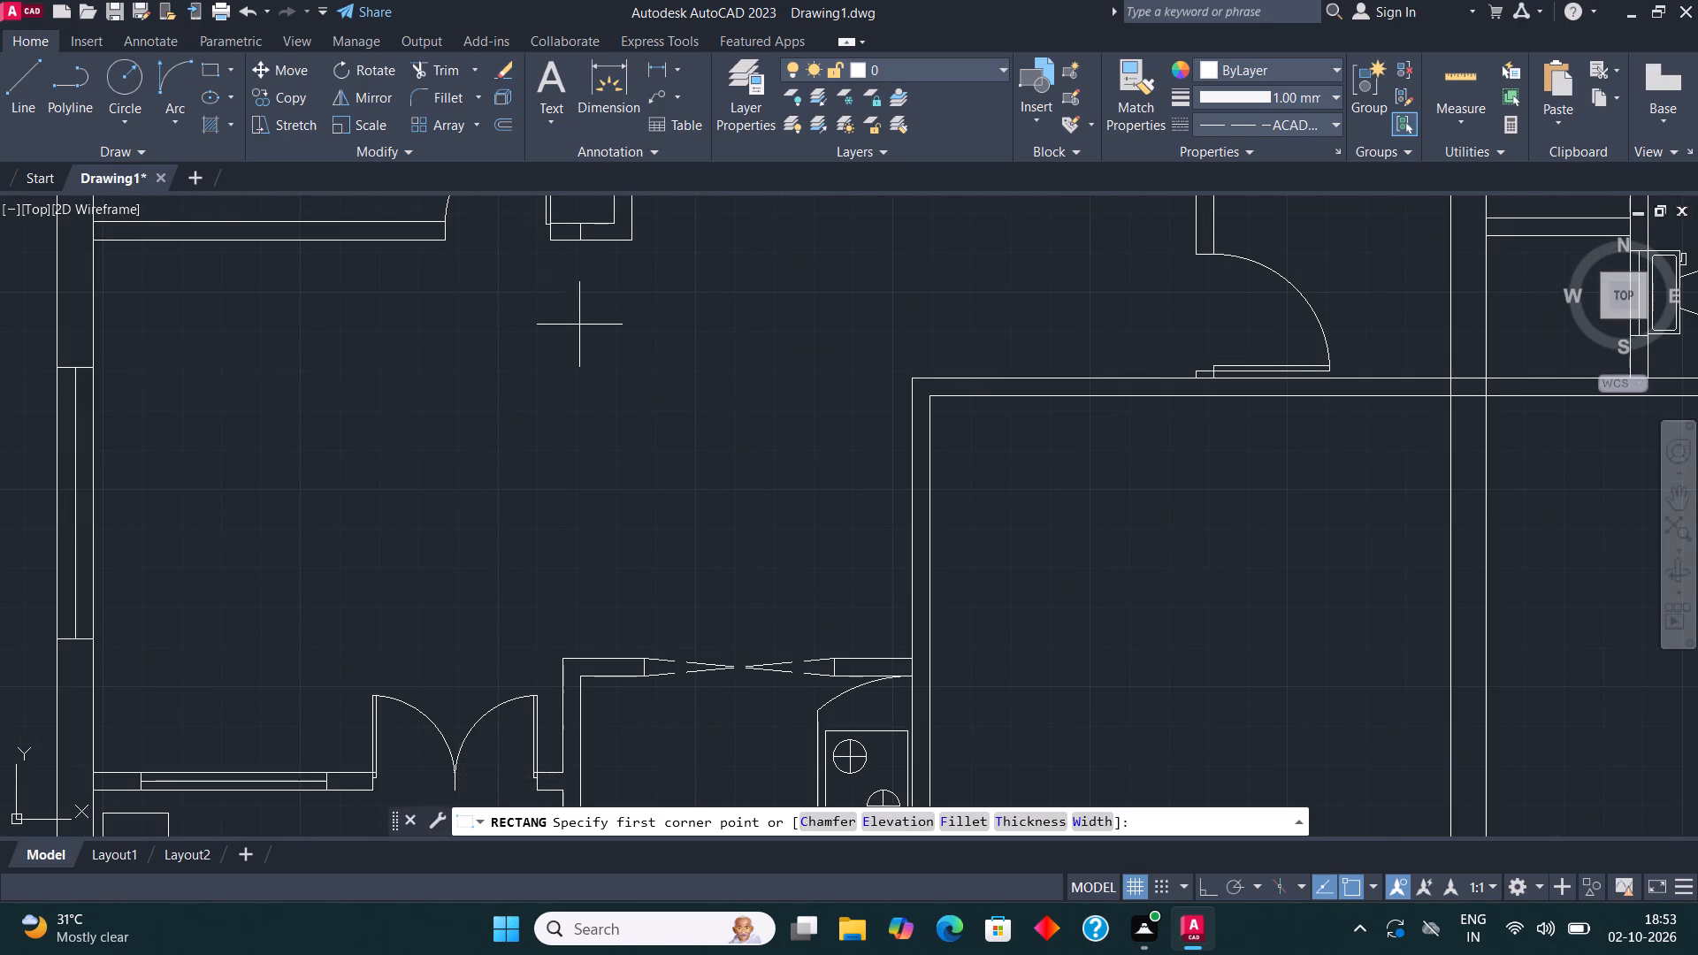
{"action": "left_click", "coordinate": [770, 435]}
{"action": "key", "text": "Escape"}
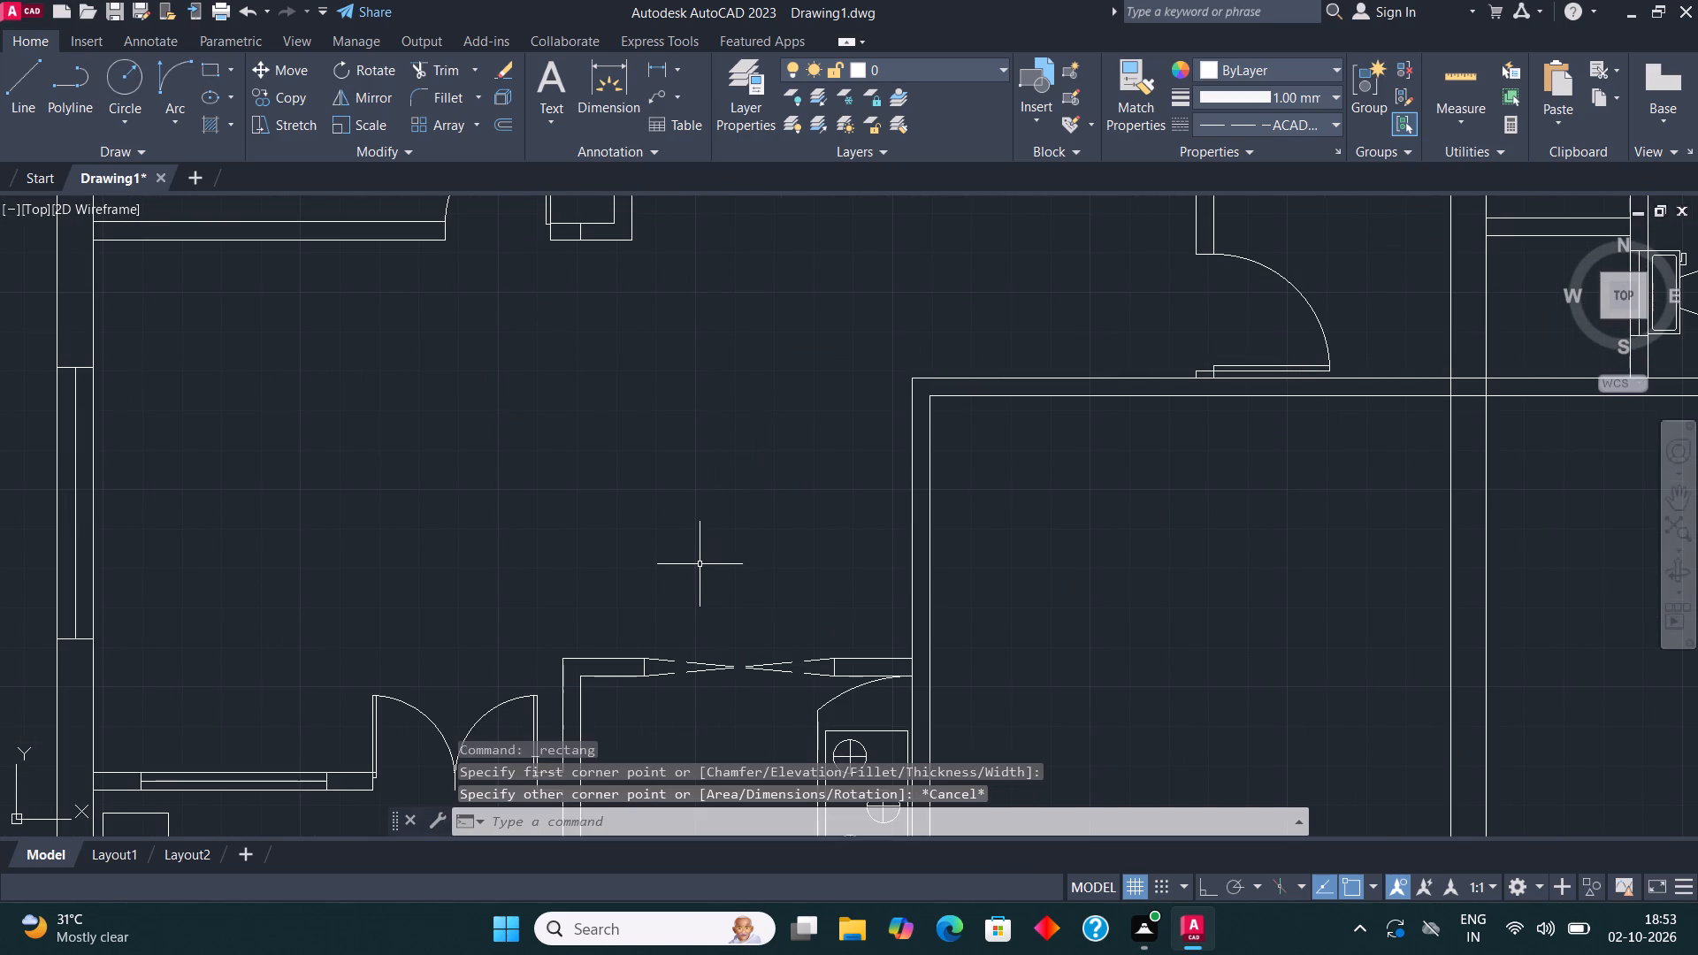
Make ByLayer the current linetype again in place of the ISO dash linetype.
{"action": "type", "text": "lin"}
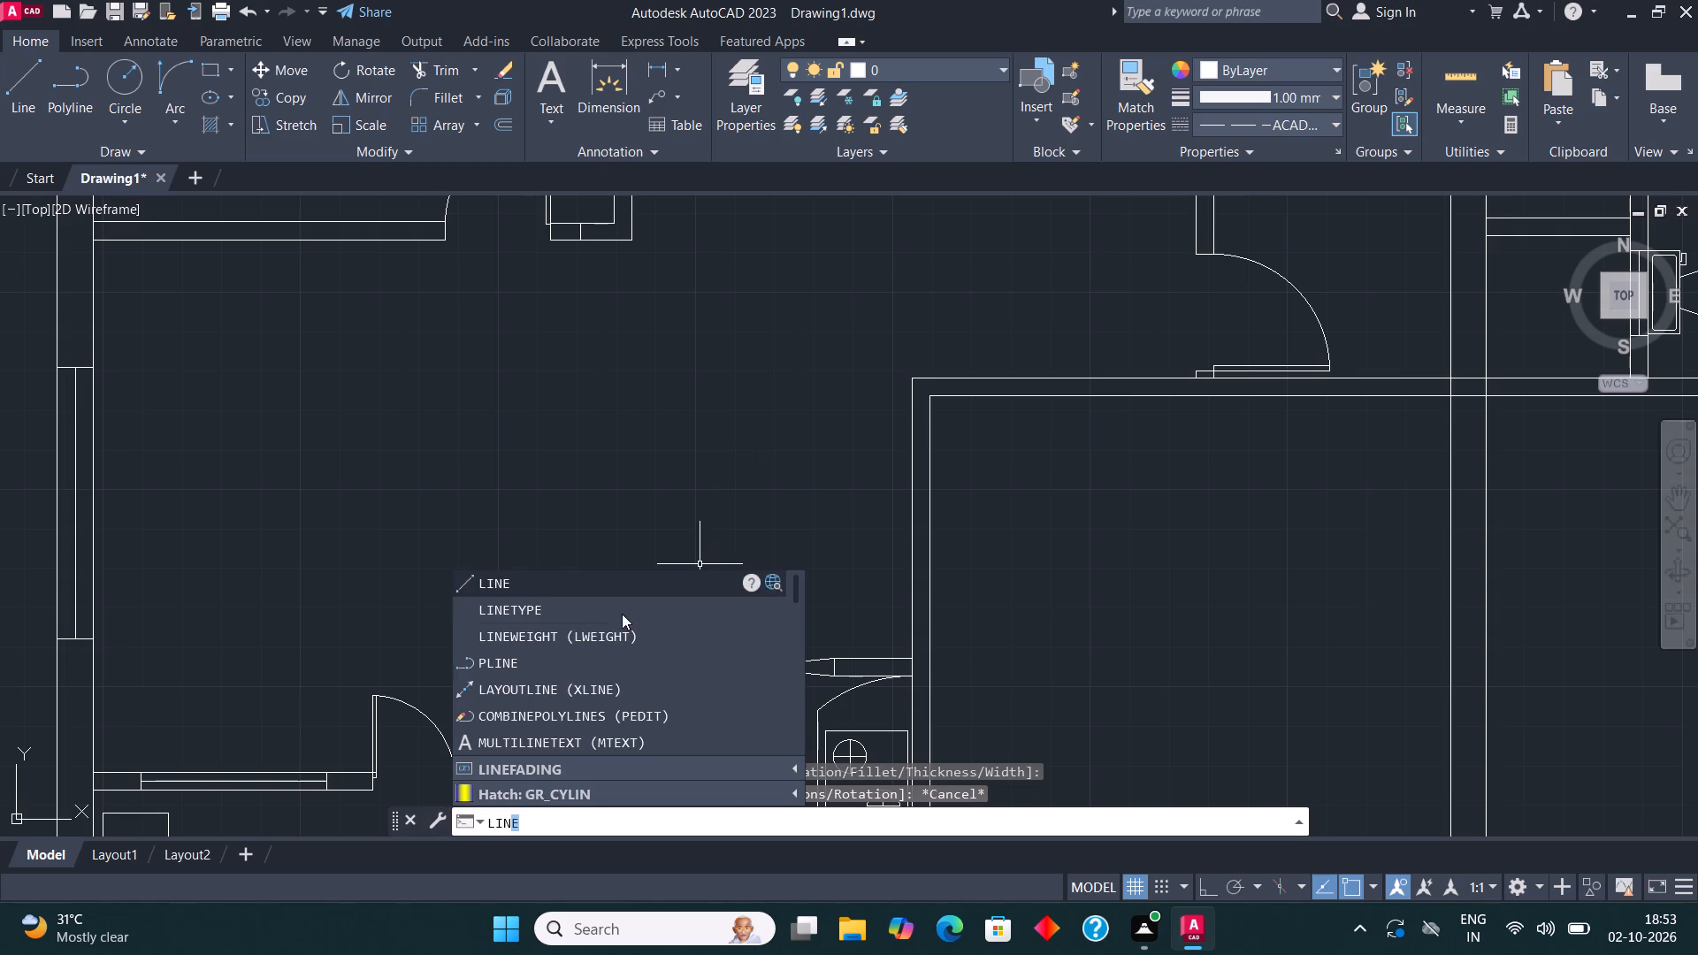
{"action": "left_click", "coordinate": [531, 607]}
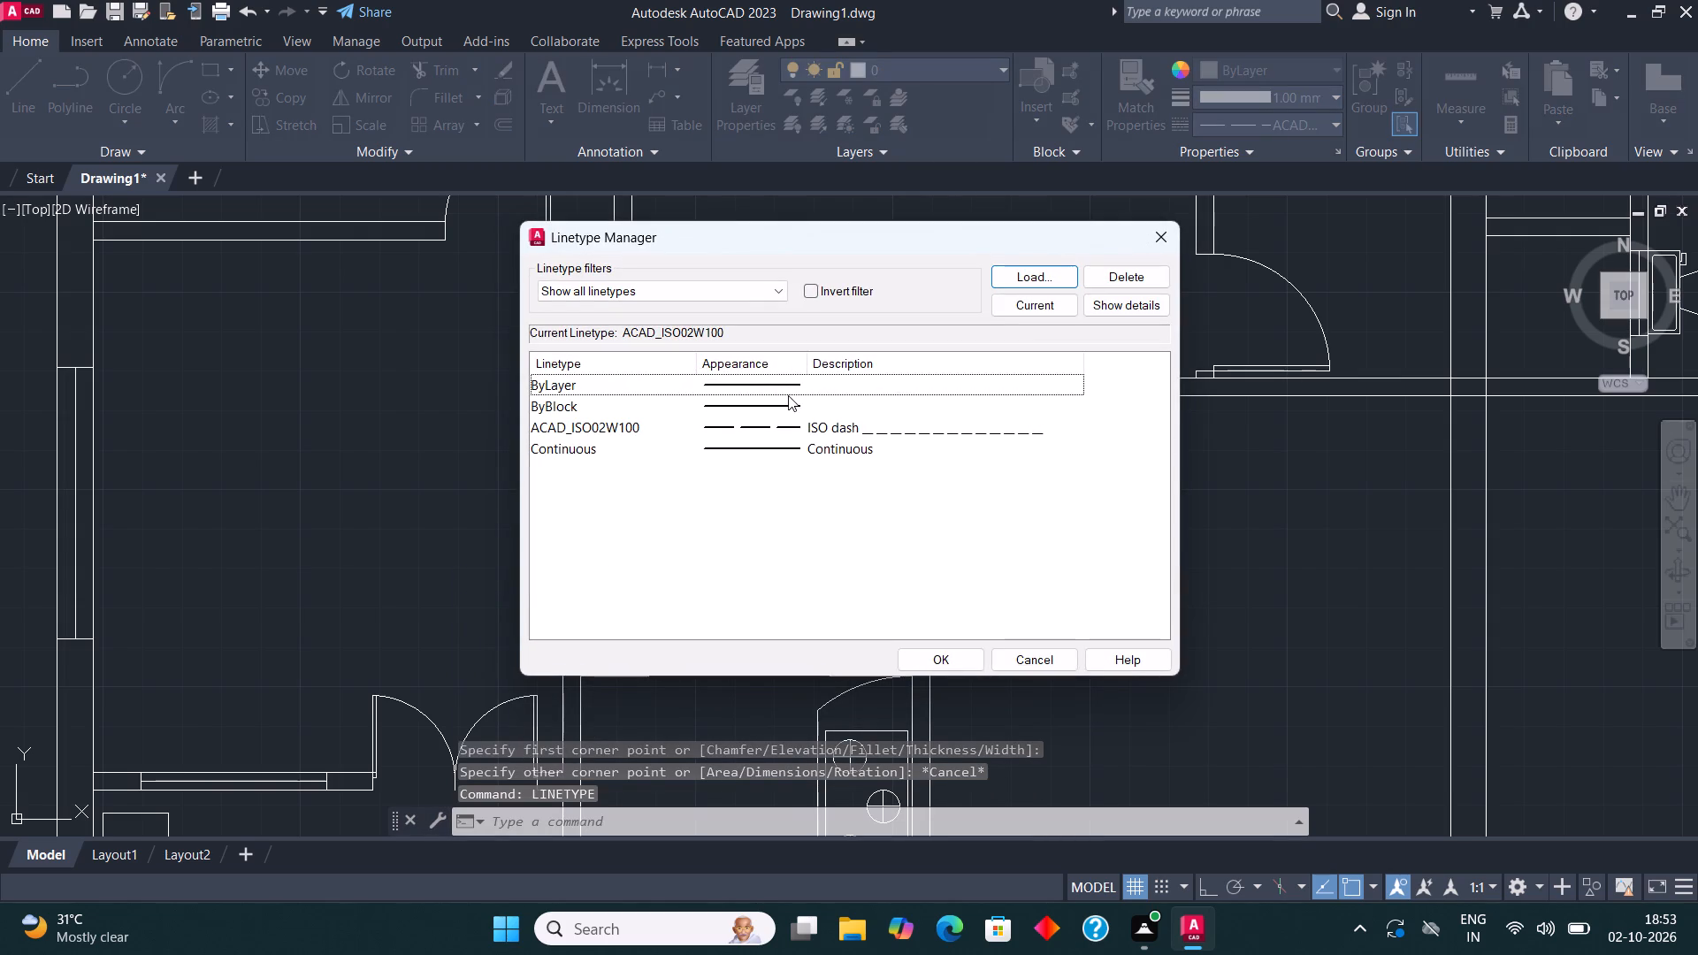
{"action": "left_click", "coordinate": [788, 392]}
{"action": "left_click", "coordinate": [1052, 304]}
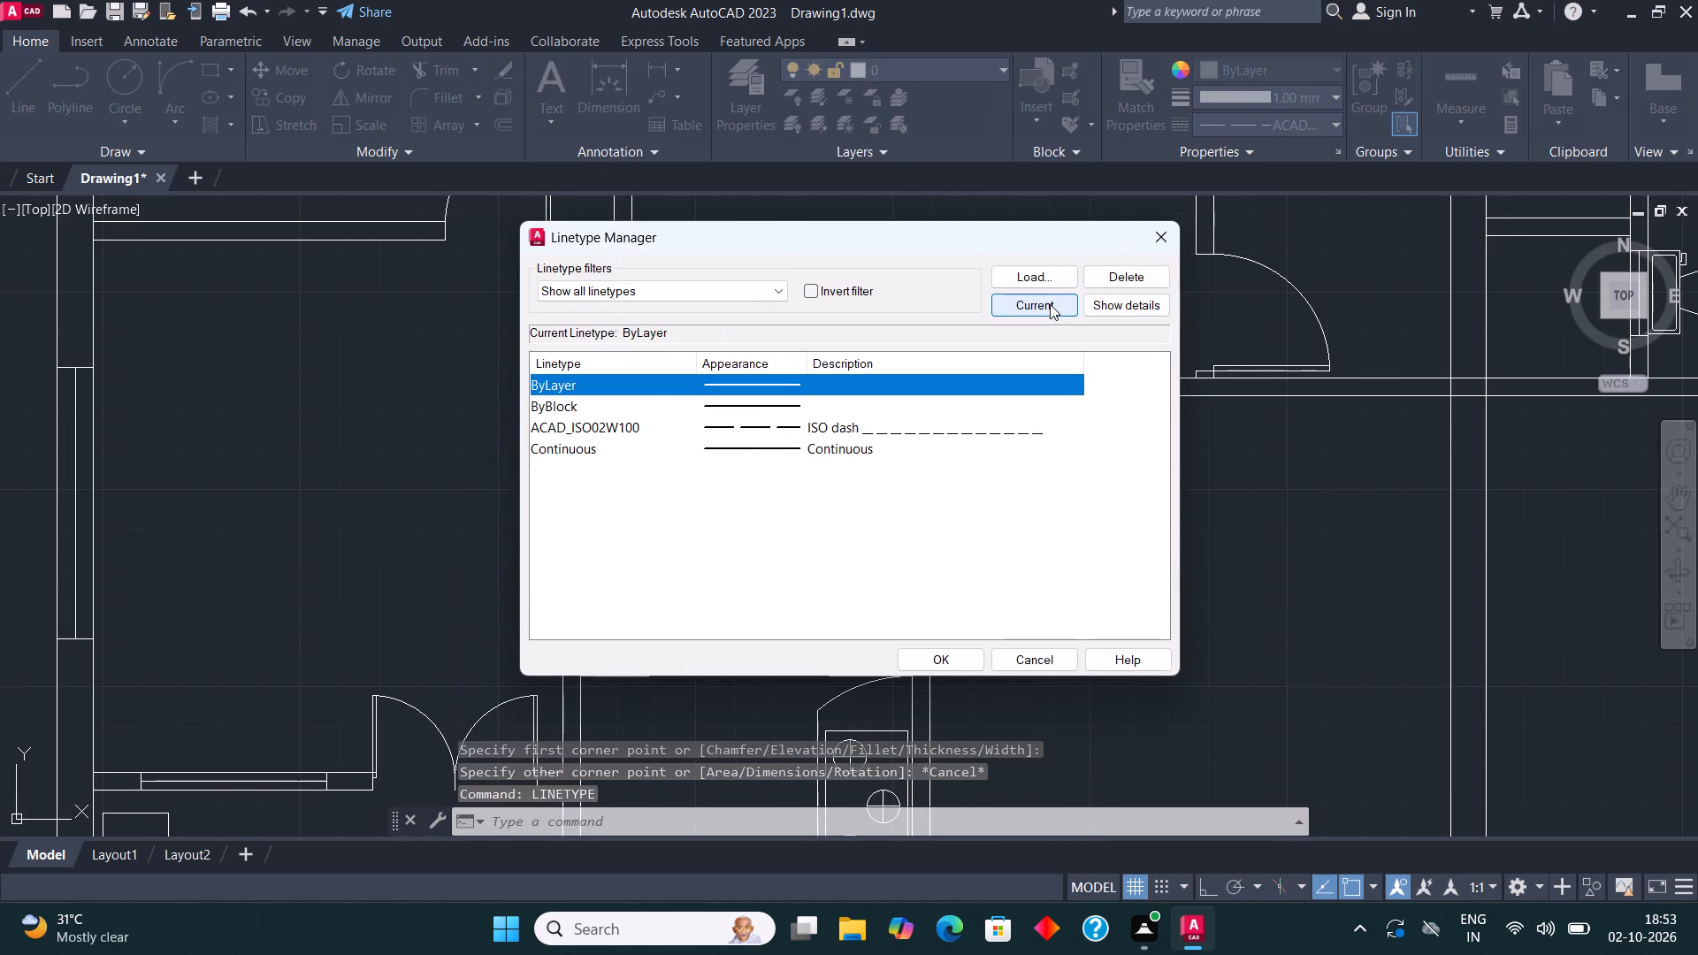
{"action": "left_click", "coordinate": [953, 658]}
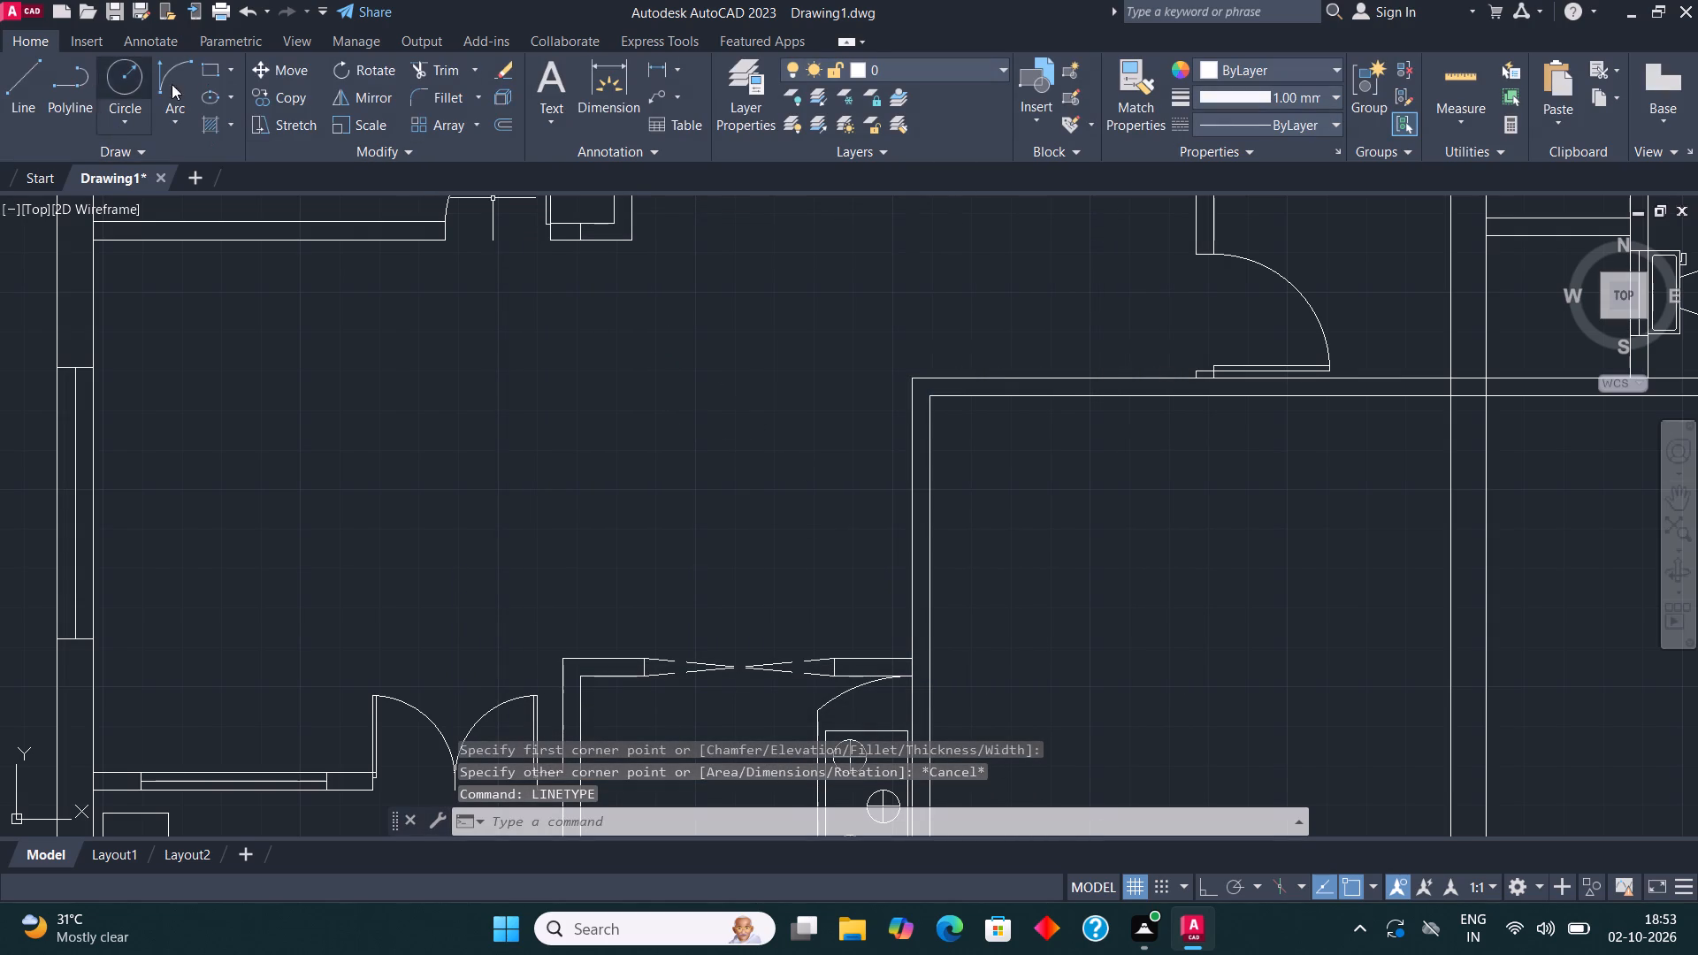
Draw an upright rectangle for the dining table in the open area above the kitchen's dashed opening.
{"action": "left_click", "coordinate": [218, 67]}
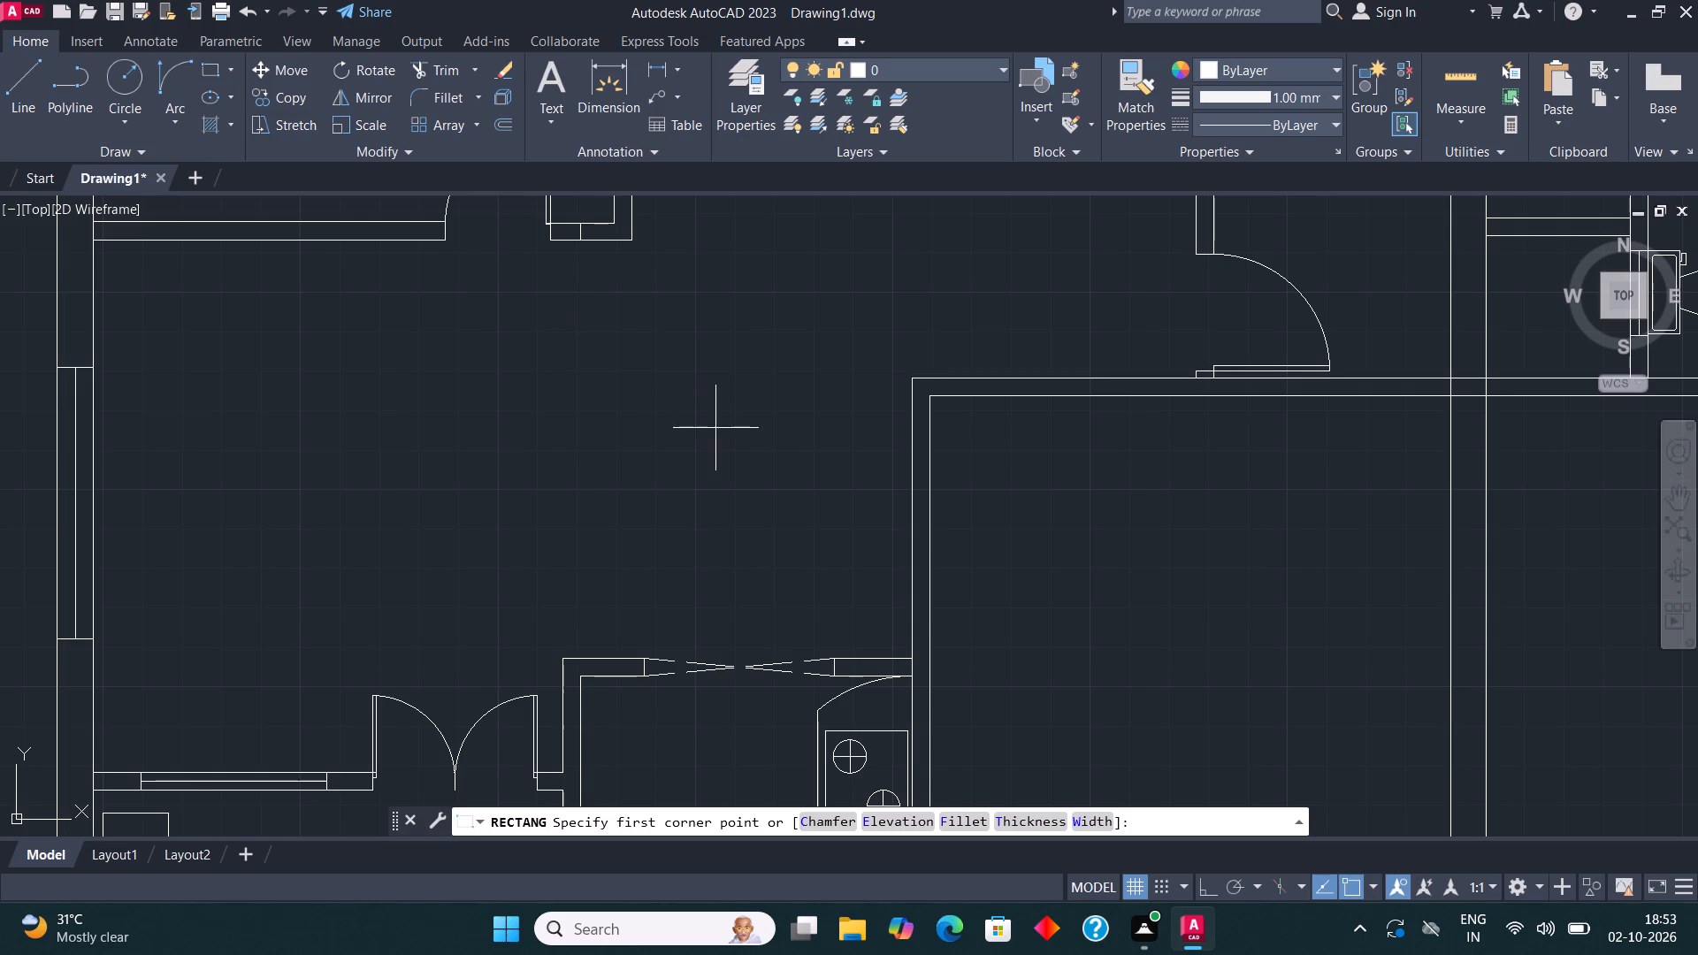
{"action": "left_click", "coordinate": [776, 420]}
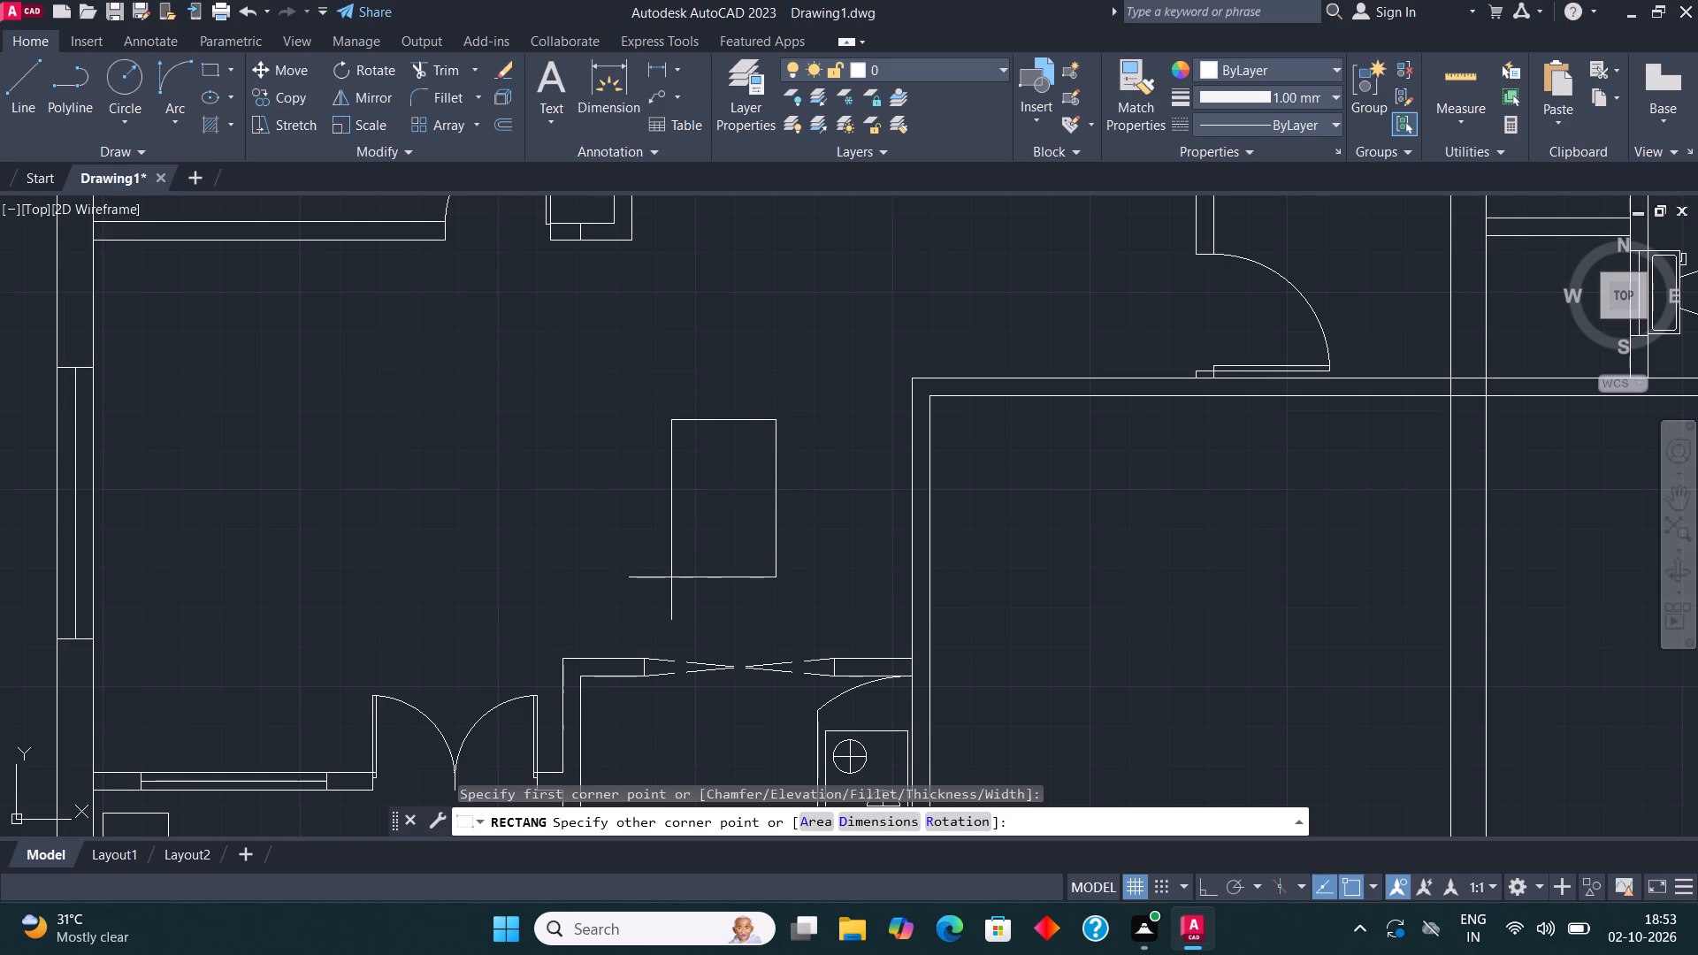
{"action": "left_click", "coordinate": [671, 577]}
Draw a small rectangular chair seat just outside the table's right edge, near its upper end.
{"action": "middle_click_drag", "start_coordinate": [773, 487], "coordinate": [740, 500]}
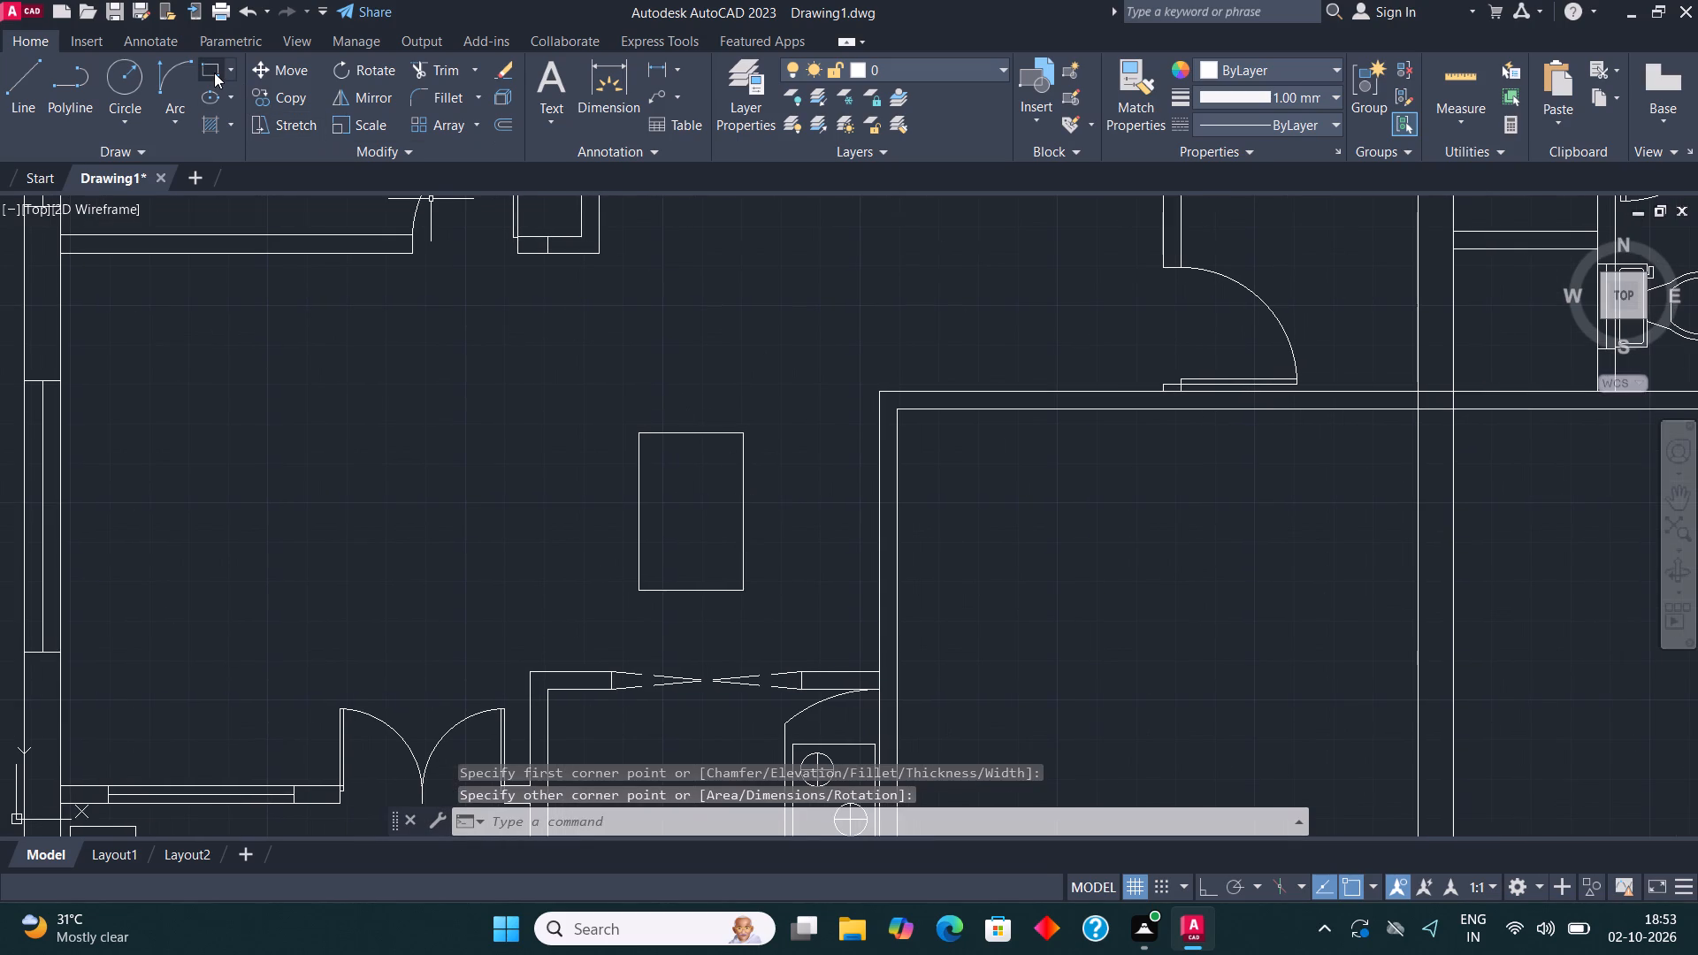
{"action": "left_click", "coordinate": [214, 73]}
{"action": "scroll", "coordinate": [727, 440], "scroll_direction": "up", "scroll_amount": 2}
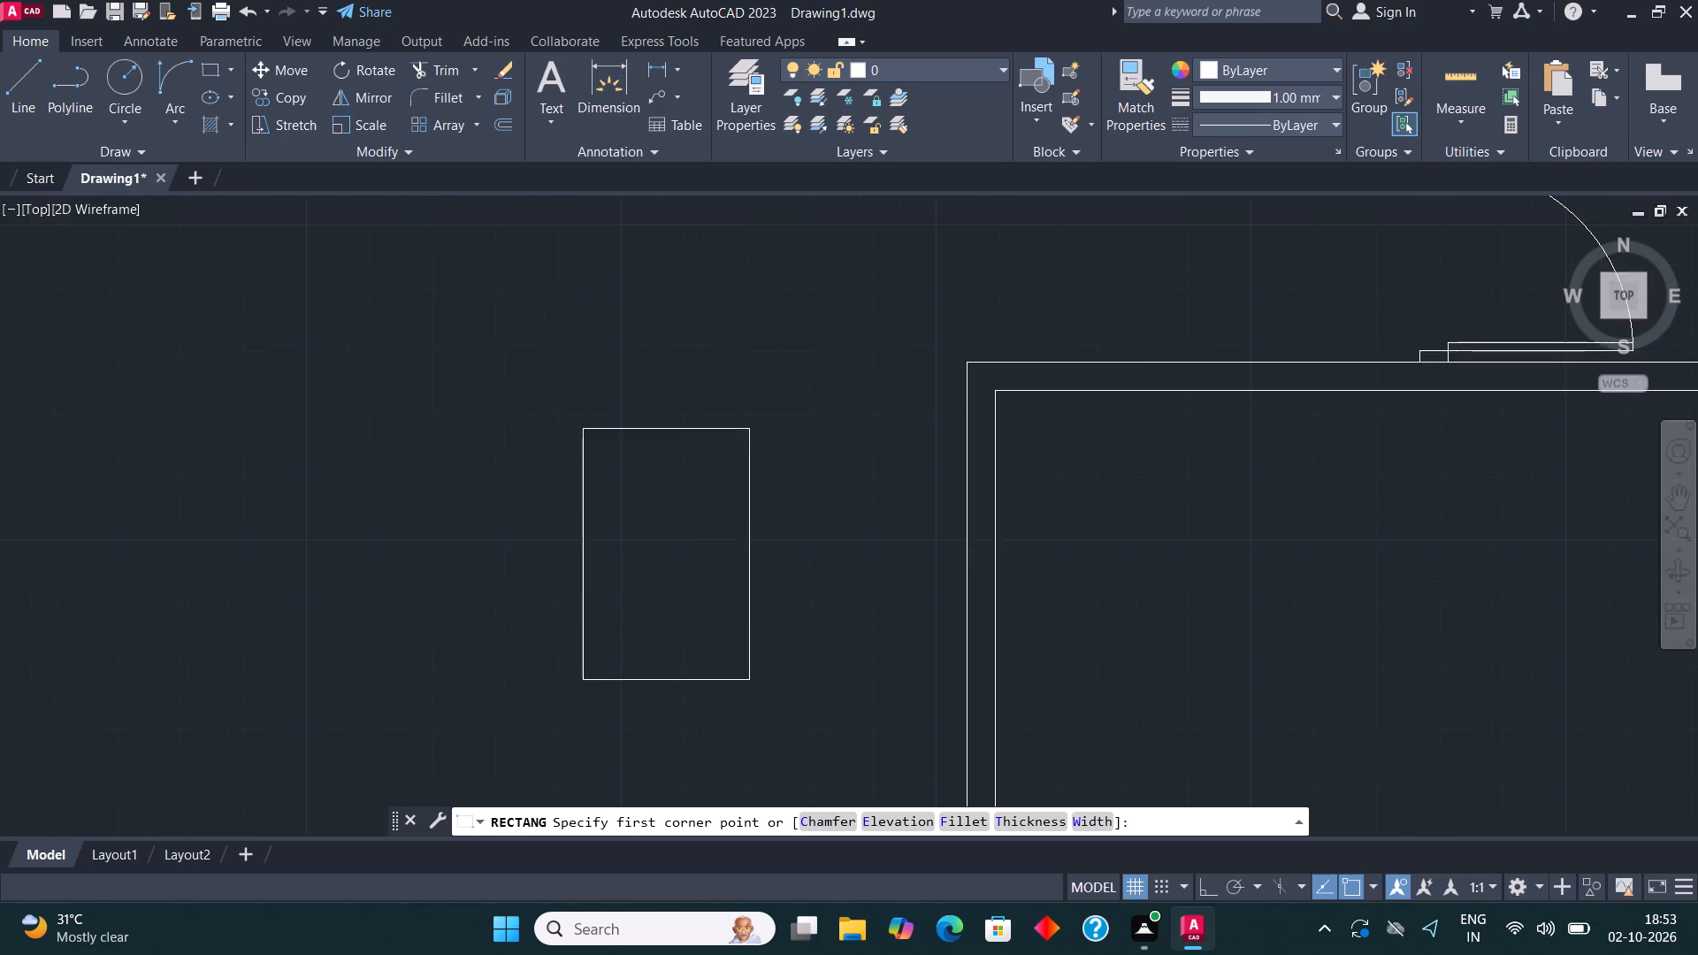
{"action": "left_click", "coordinate": [776, 489]}
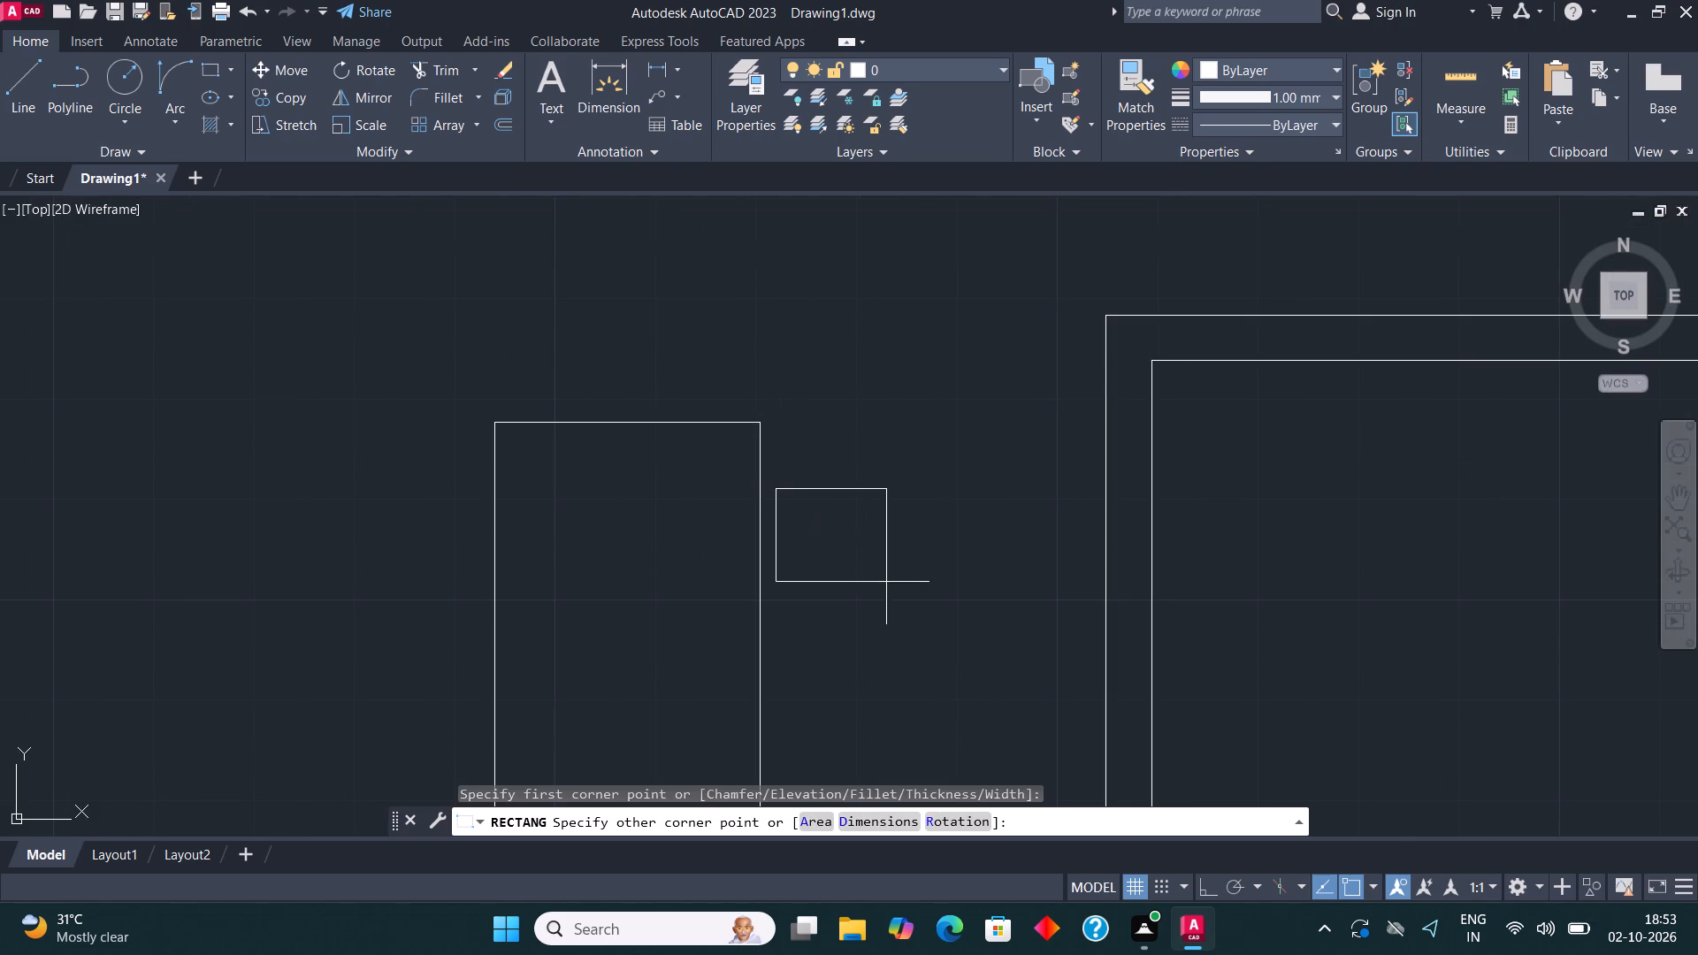
{"action": "left_click", "coordinate": [902, 596]}
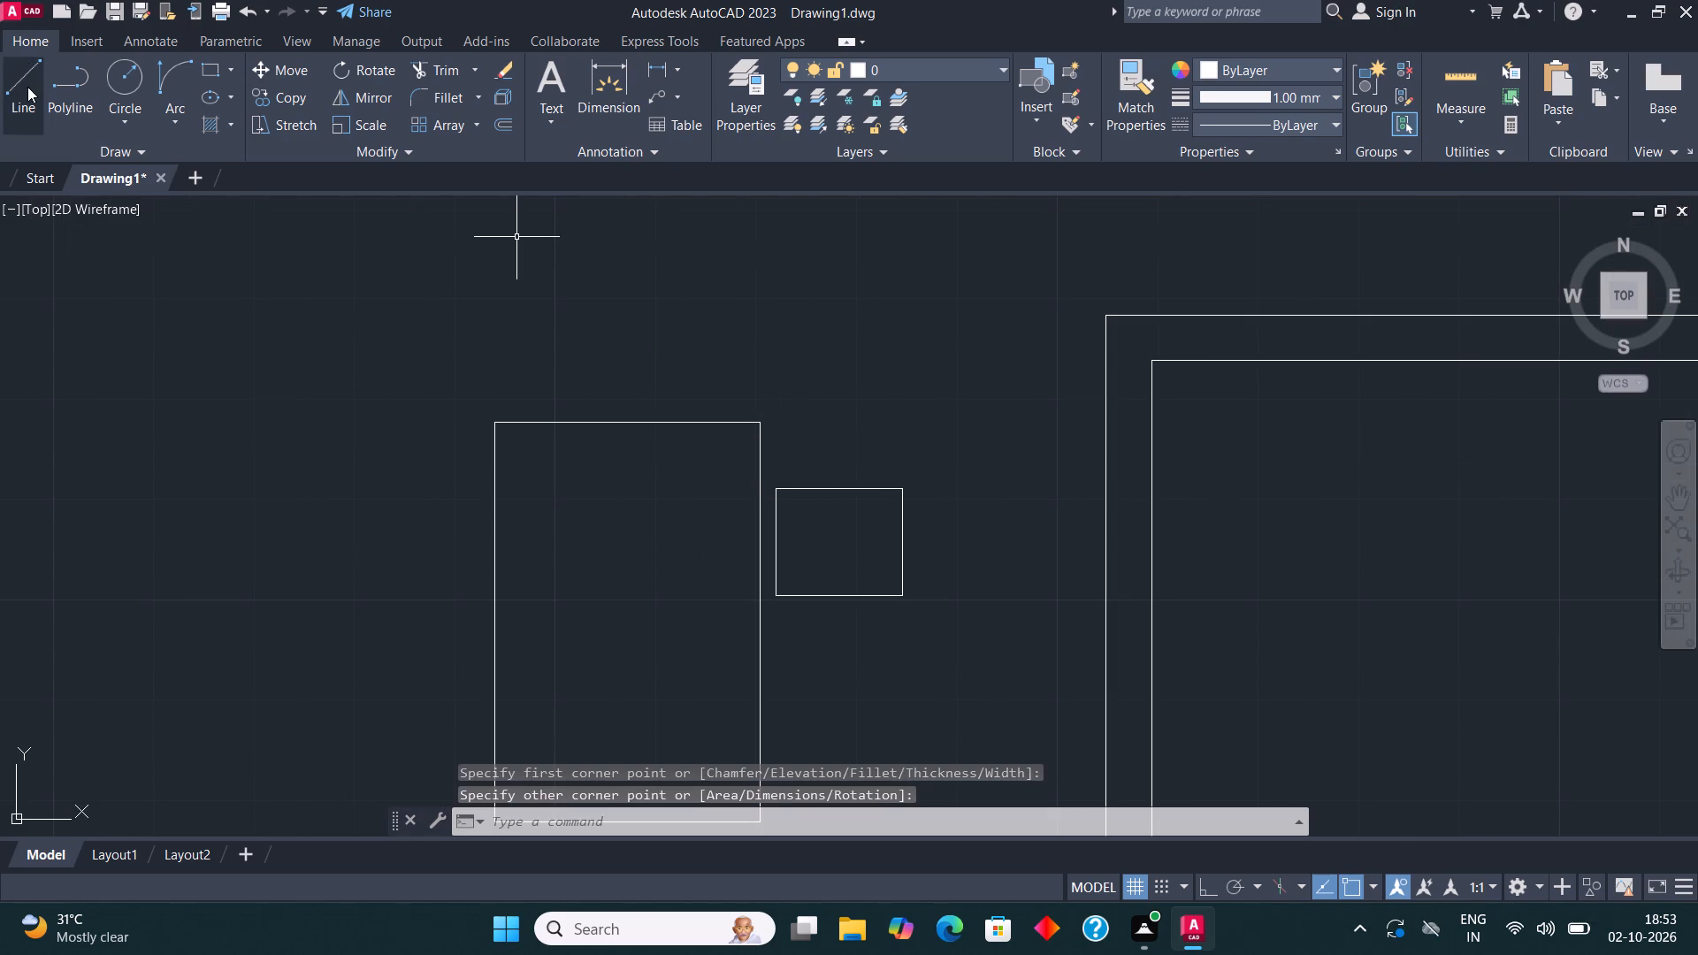
With Ortho on, draw a line outline around the seat's top, right and bottom as the chair back, about 1'-2" along its right side.
{"action": "left_click", "coordinate": [29, 88]}
{"action": "left_click", "coordinate": [793, 488]}
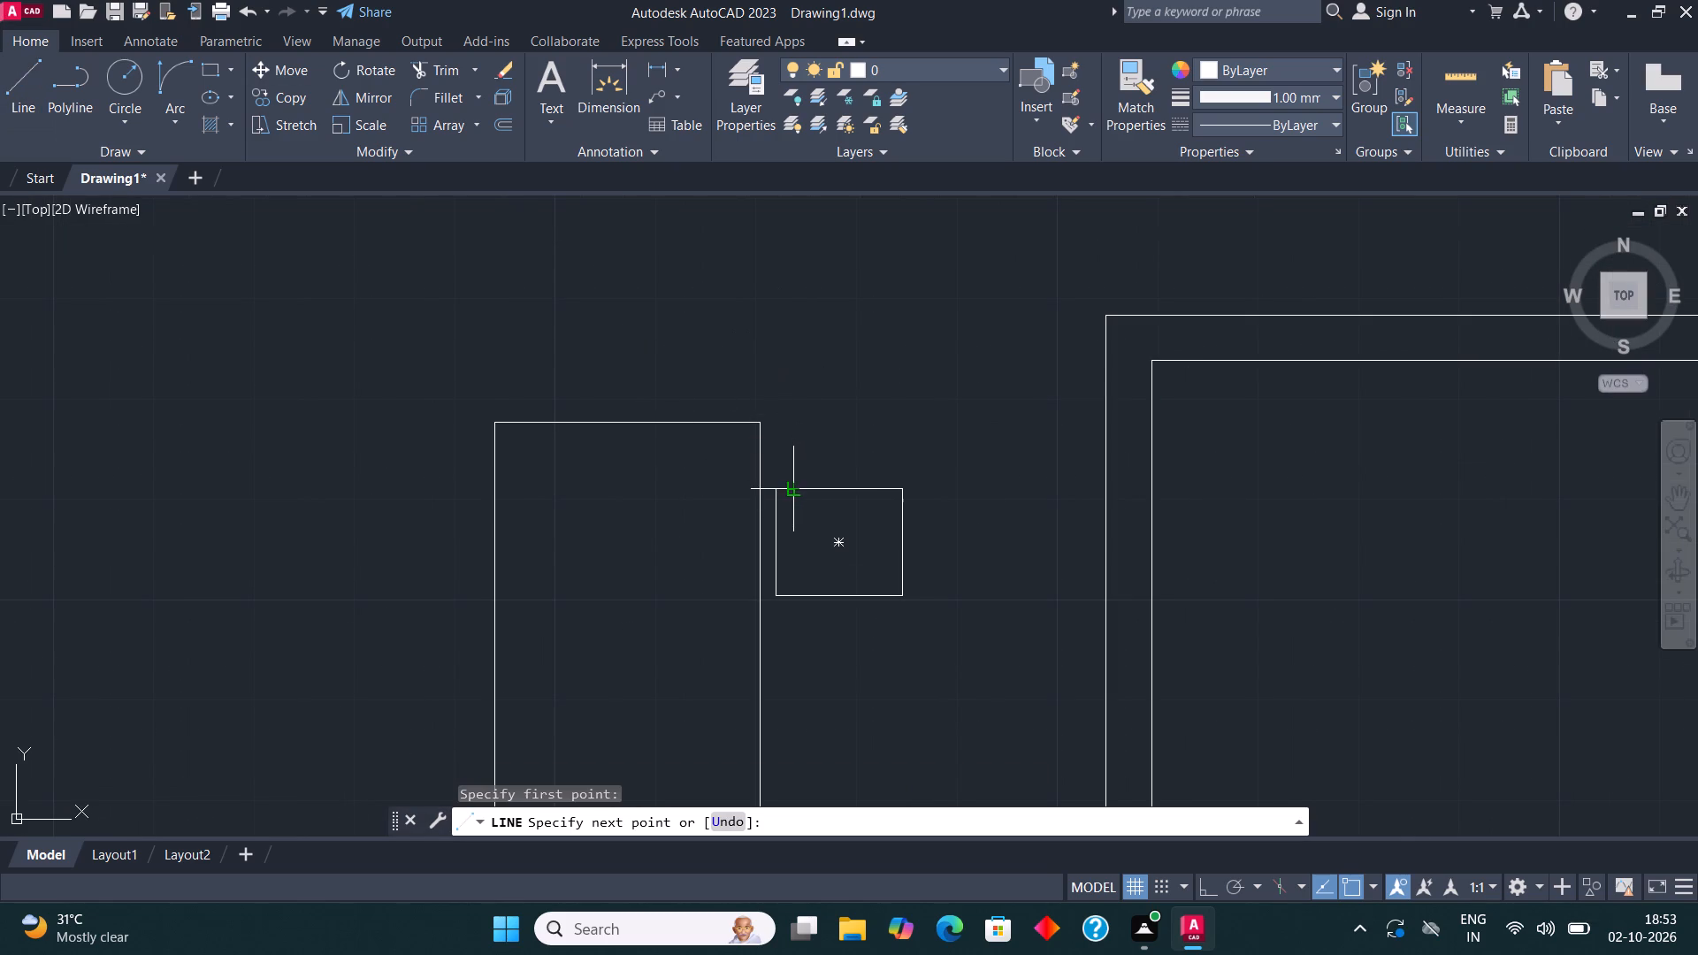
{"action": "left_click", "coordinate": [794, 470]}
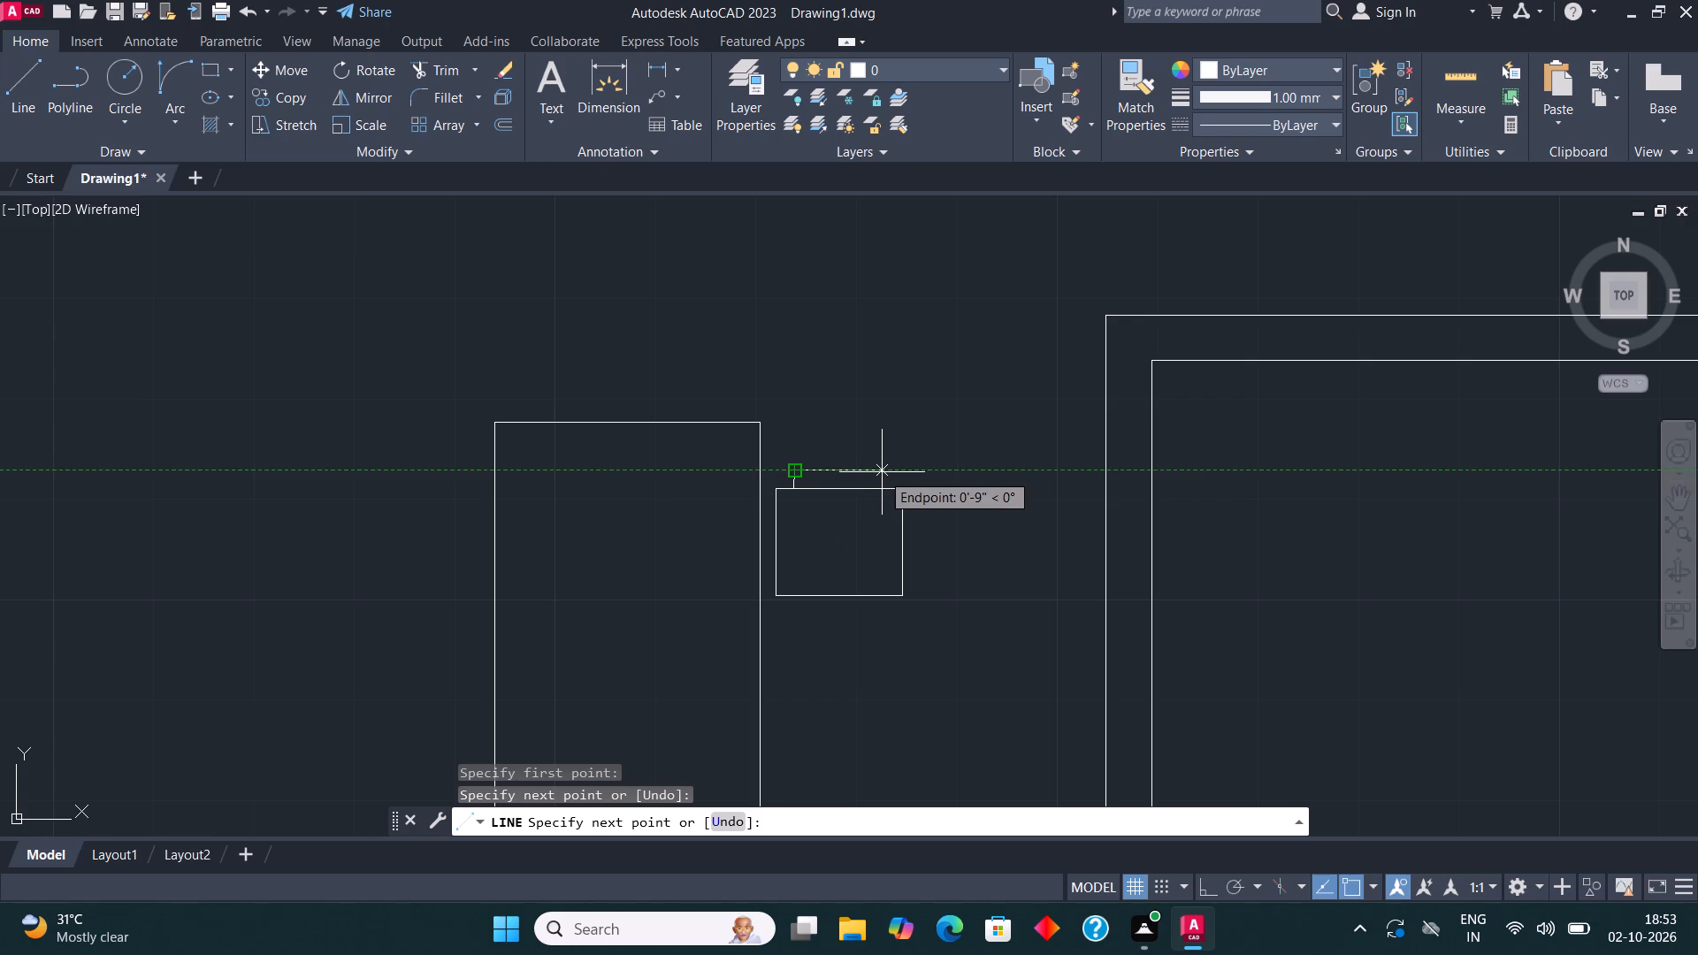
{"action": "key", "text": "ctrl+z"}
{"action": "key", "text": "F8"}
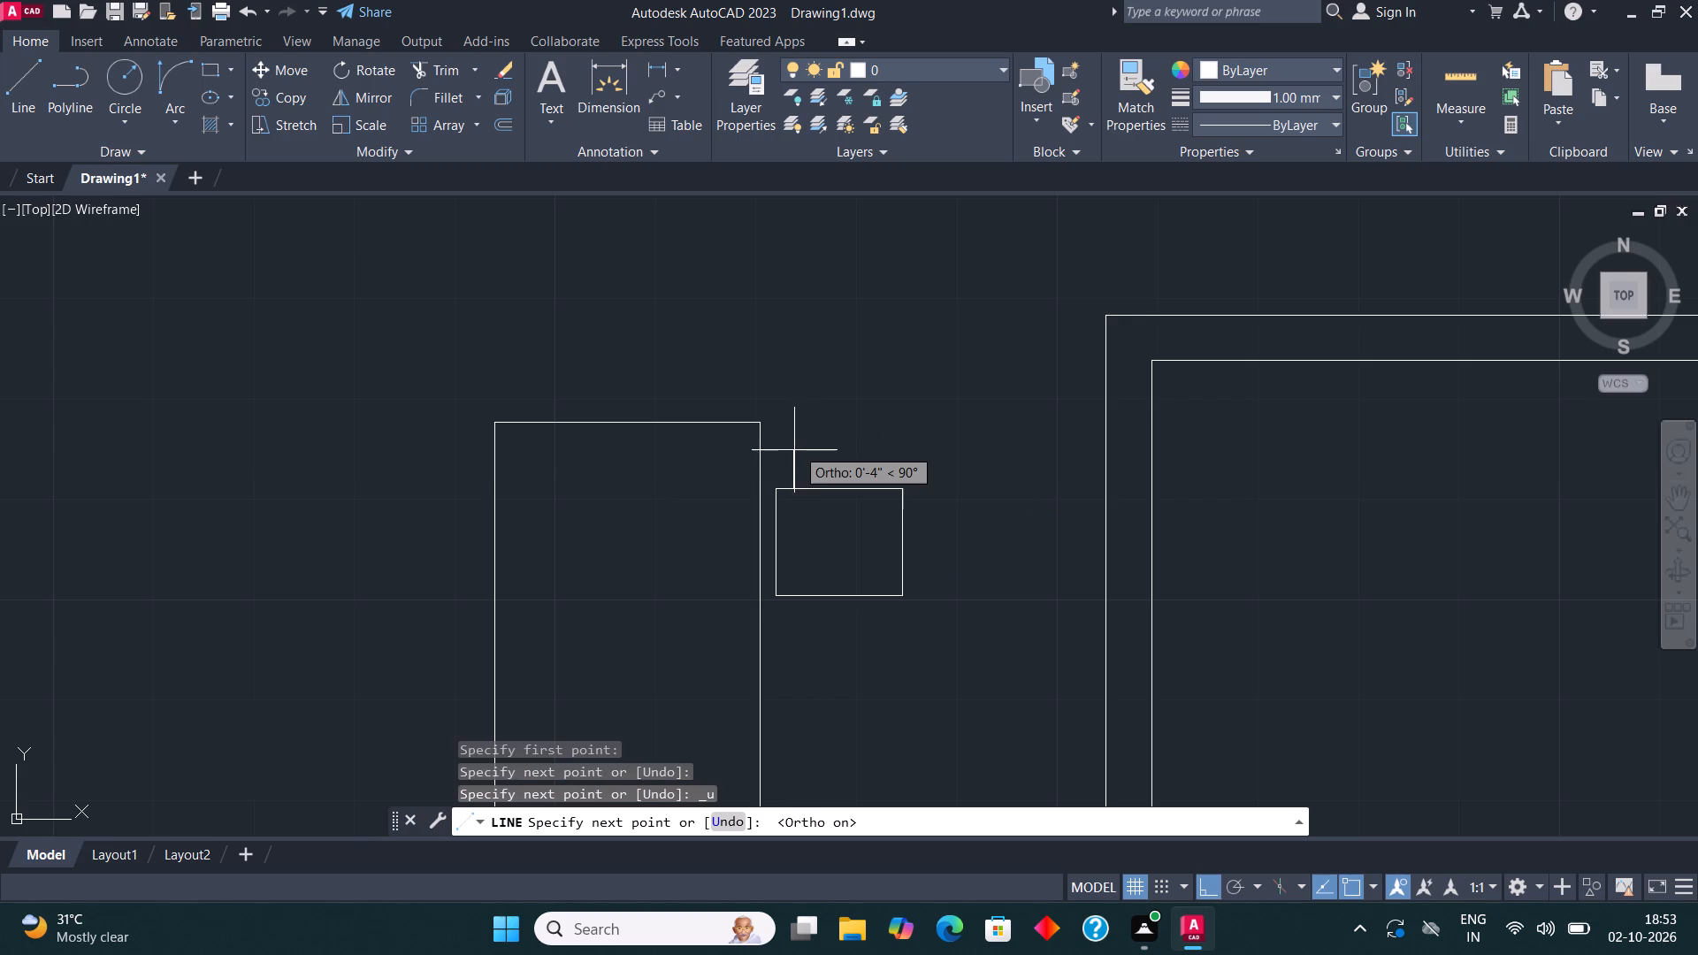
{"action": "scroll", "coordinate": [801, 470], "scroll_direction": "up", "scroll_amount": 1}
{"action": "left_click", "coordinate": [799, 470]}
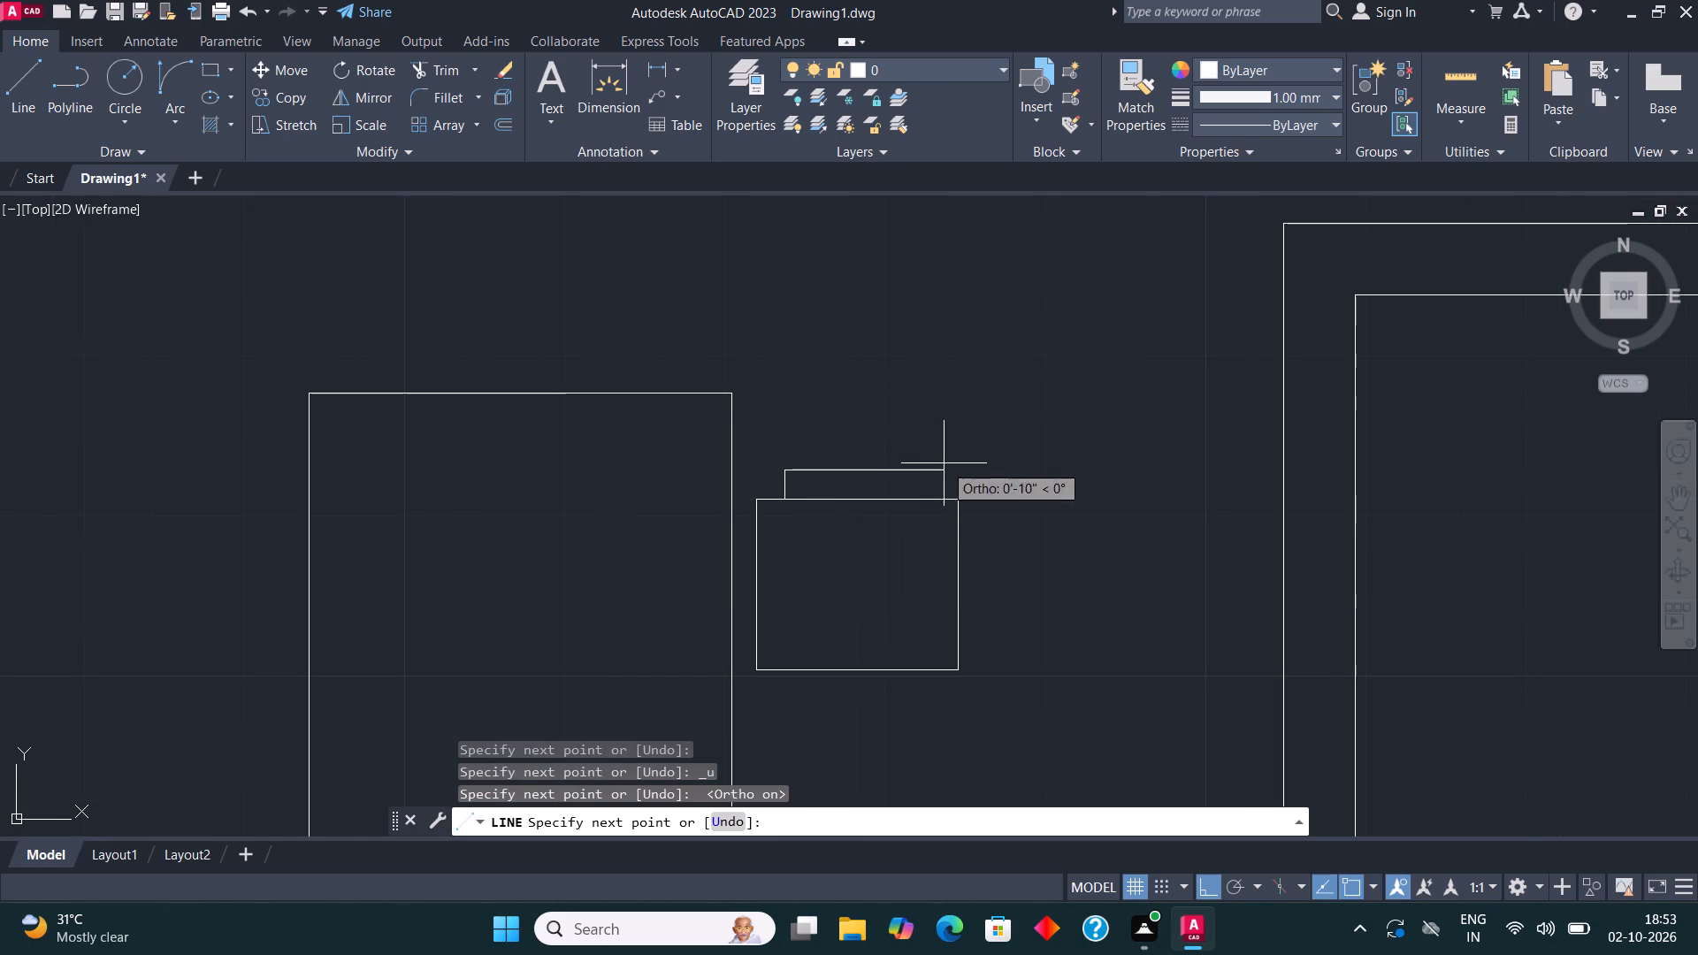
{"action": "left_click", "coordinate": [984, 498]}
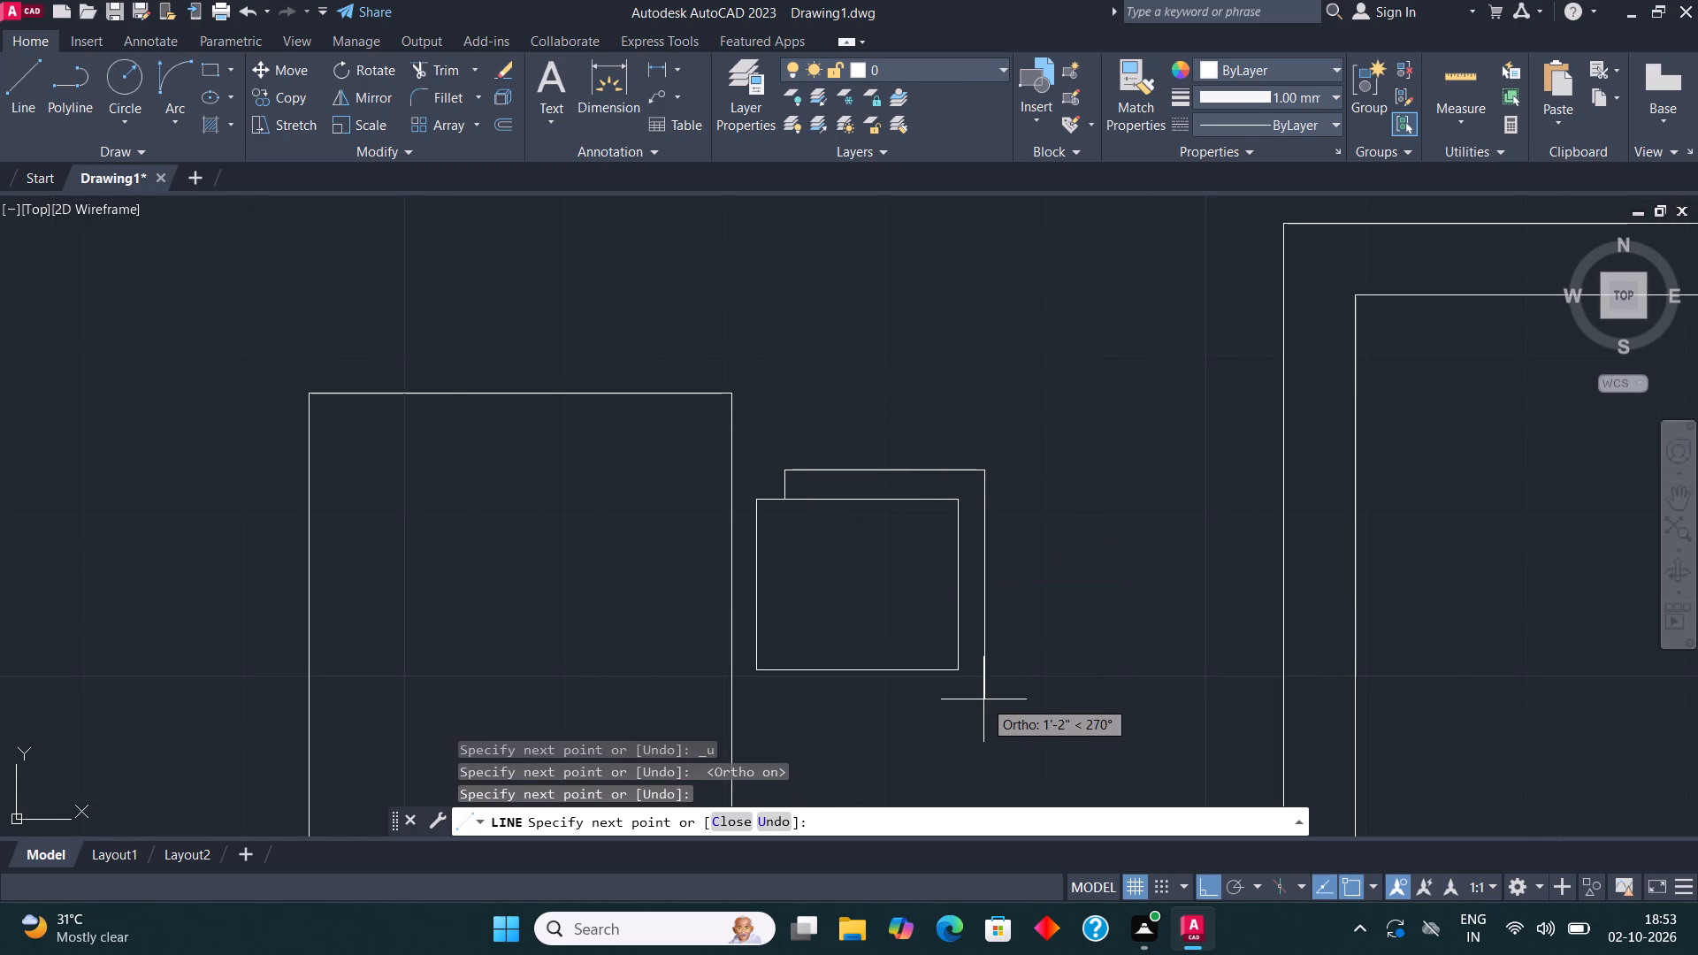
{"action": "left_click", "coordinate": [983, 699]}
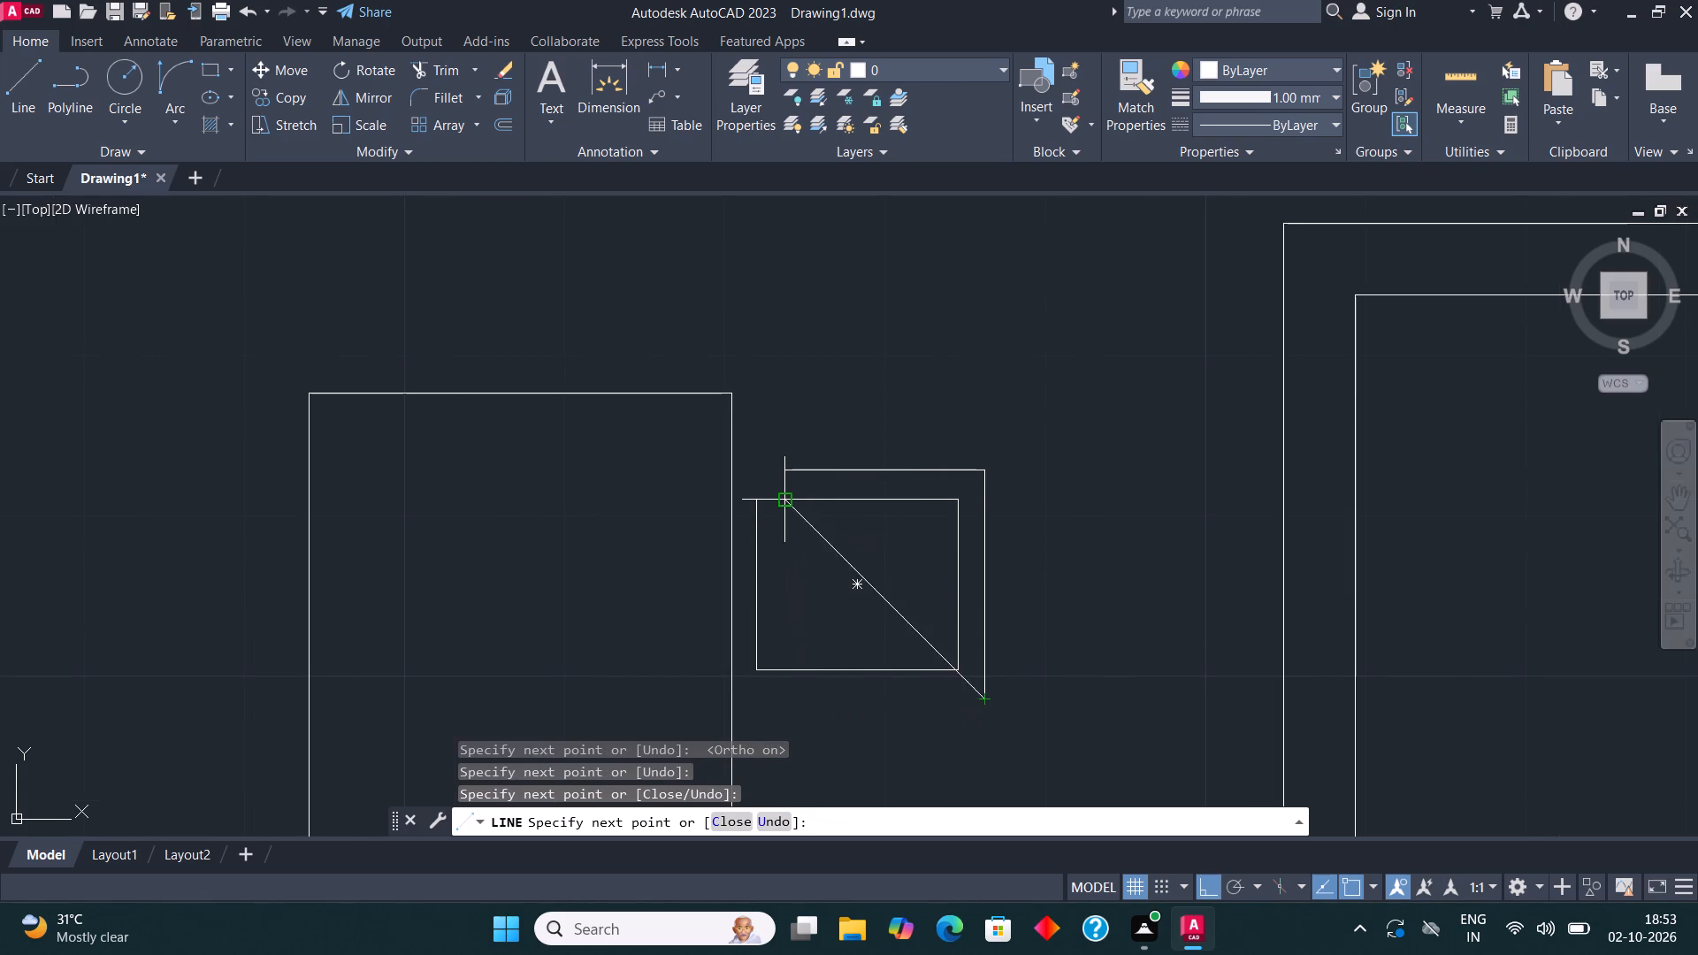
{"action": "left_click", "coordinate": [786, 695]}
{"action": "left_click", "coordinate": [785, 668]}
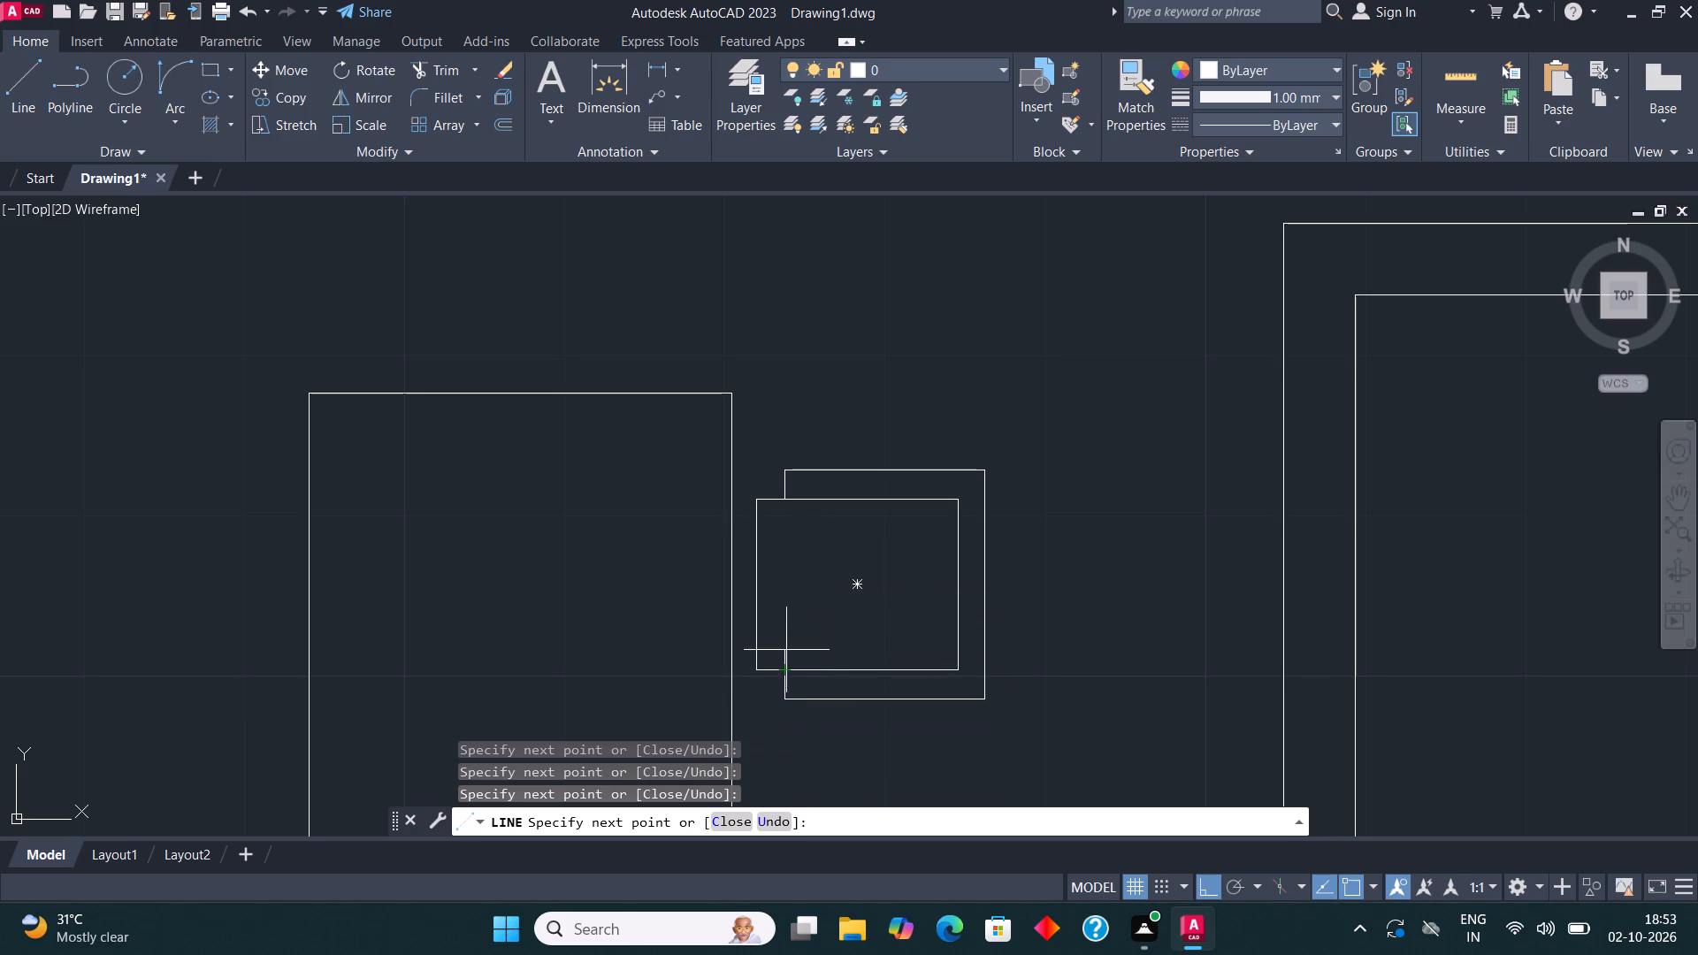
{"action": "key", "text": "Escape"}
Copy the whole chair straight down to place a second chair along the table's right edge.
{"action": "scroll", "coordinate": [843, 452], "scroll_direction": "down", "scroll_amount": 2}
{"action": "middle_click_drag", "start_coordinate": [912, 435], "coordinate": [922, 349]}
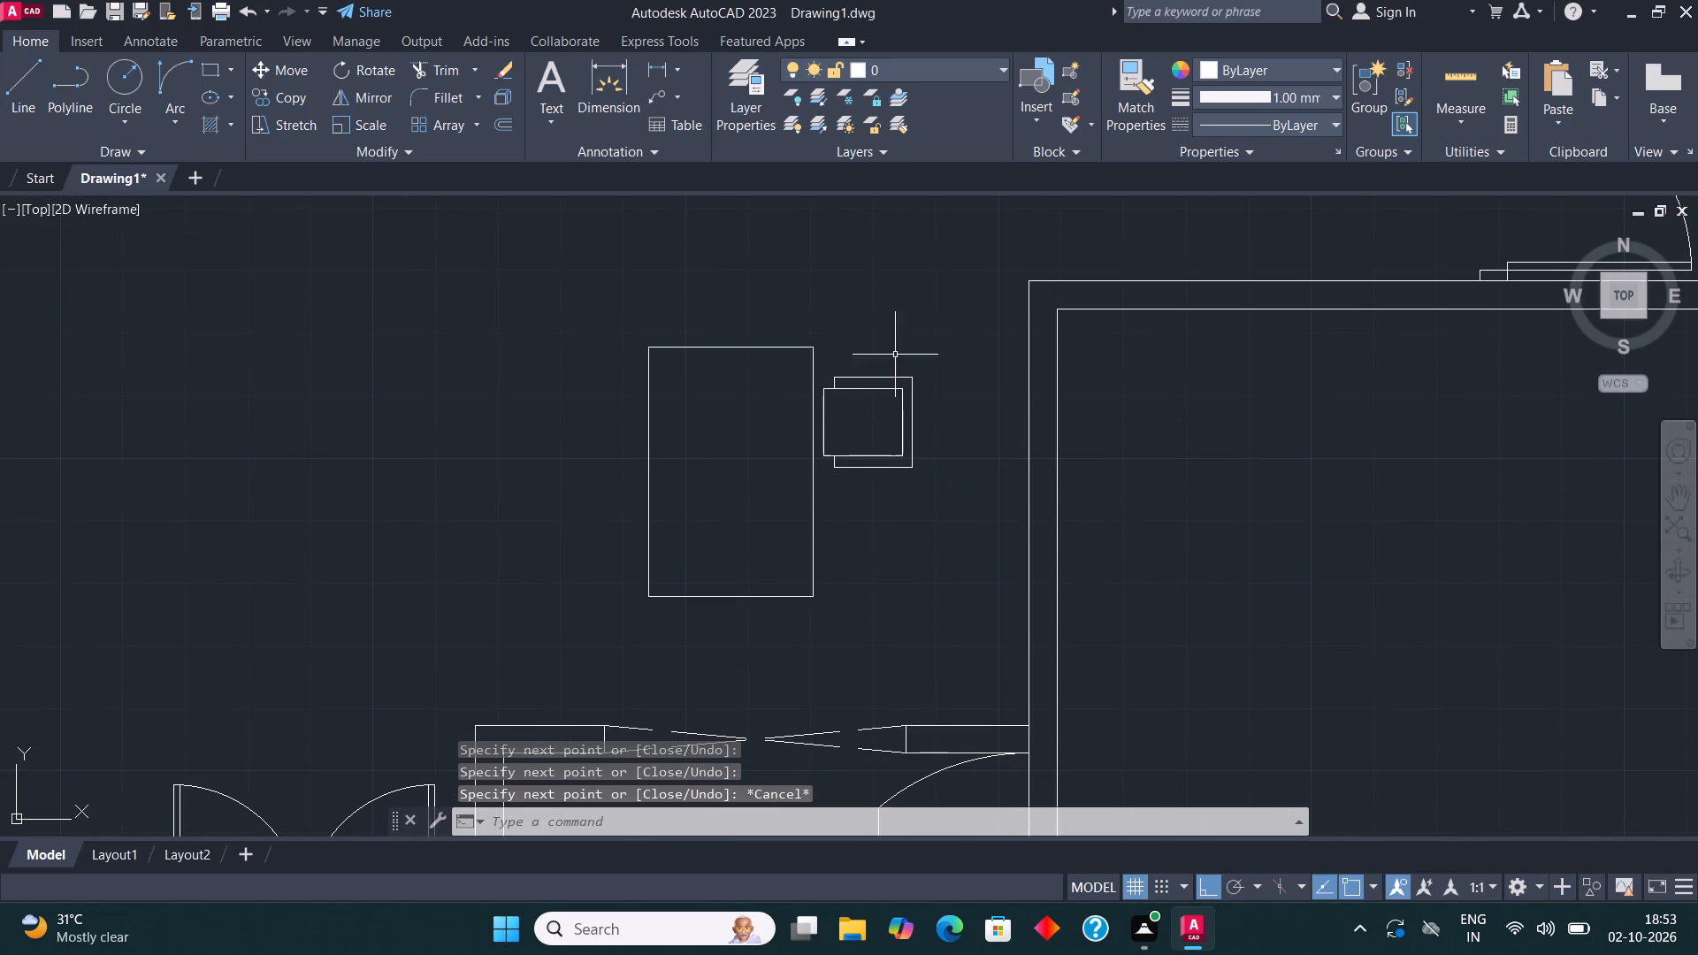
{"action": "left_click", "coordinate": [949, 483]}
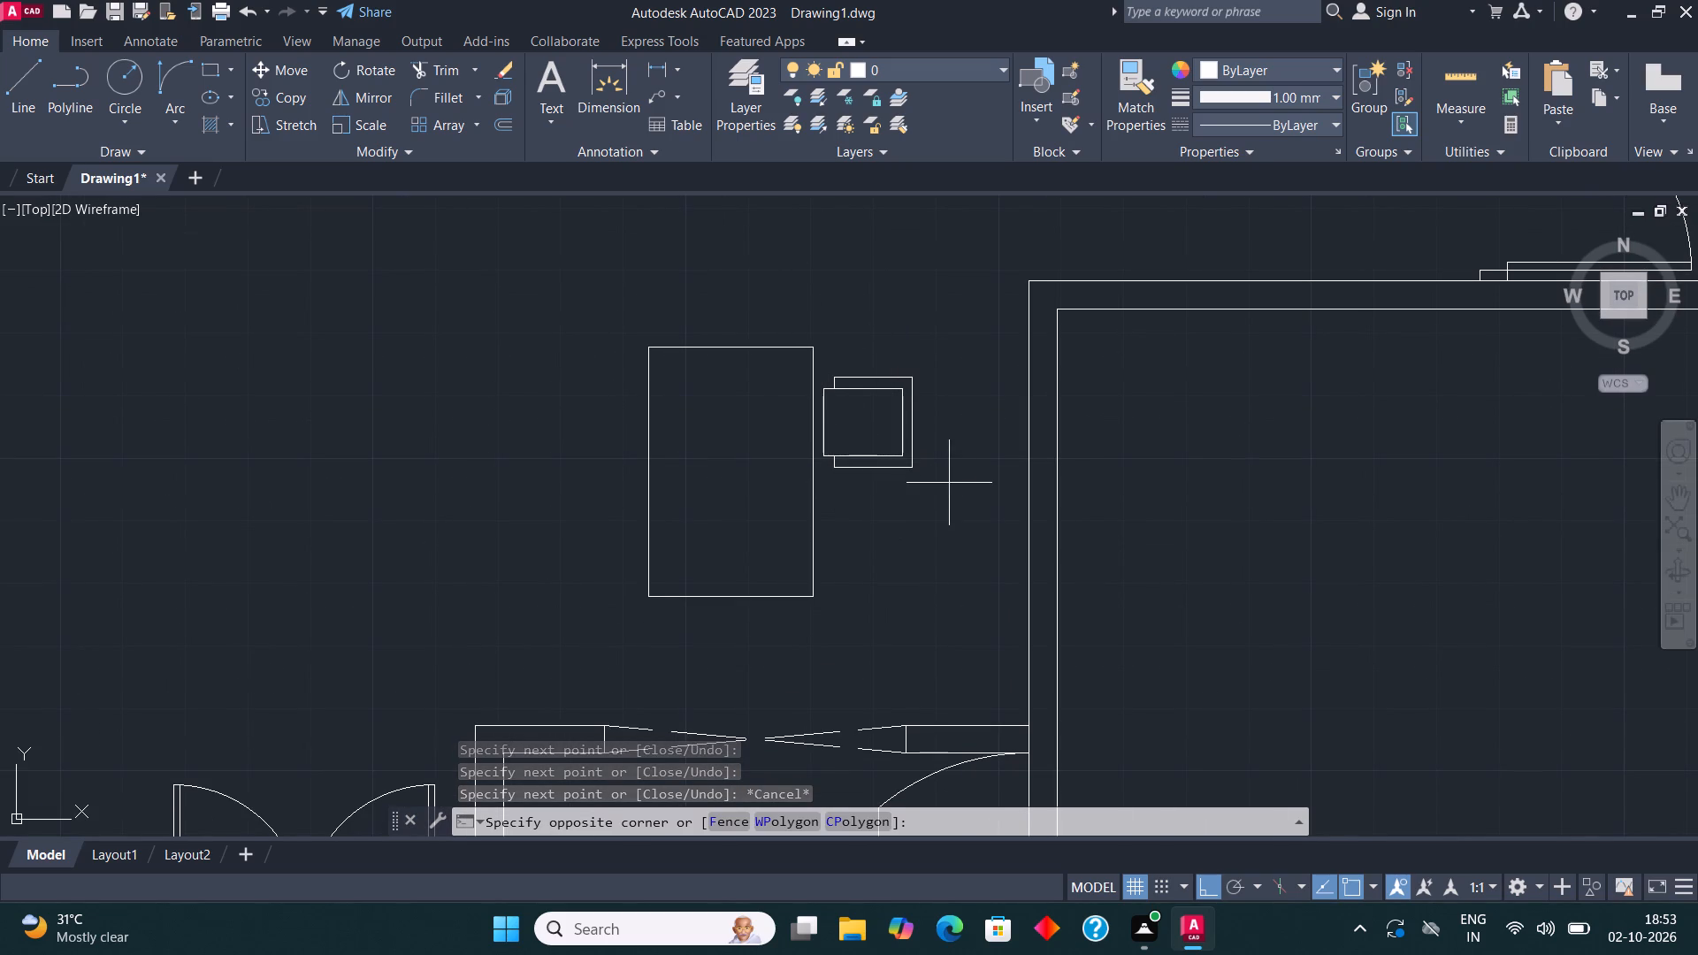
{"action": "left_click", "coordinate": [821, 349]}
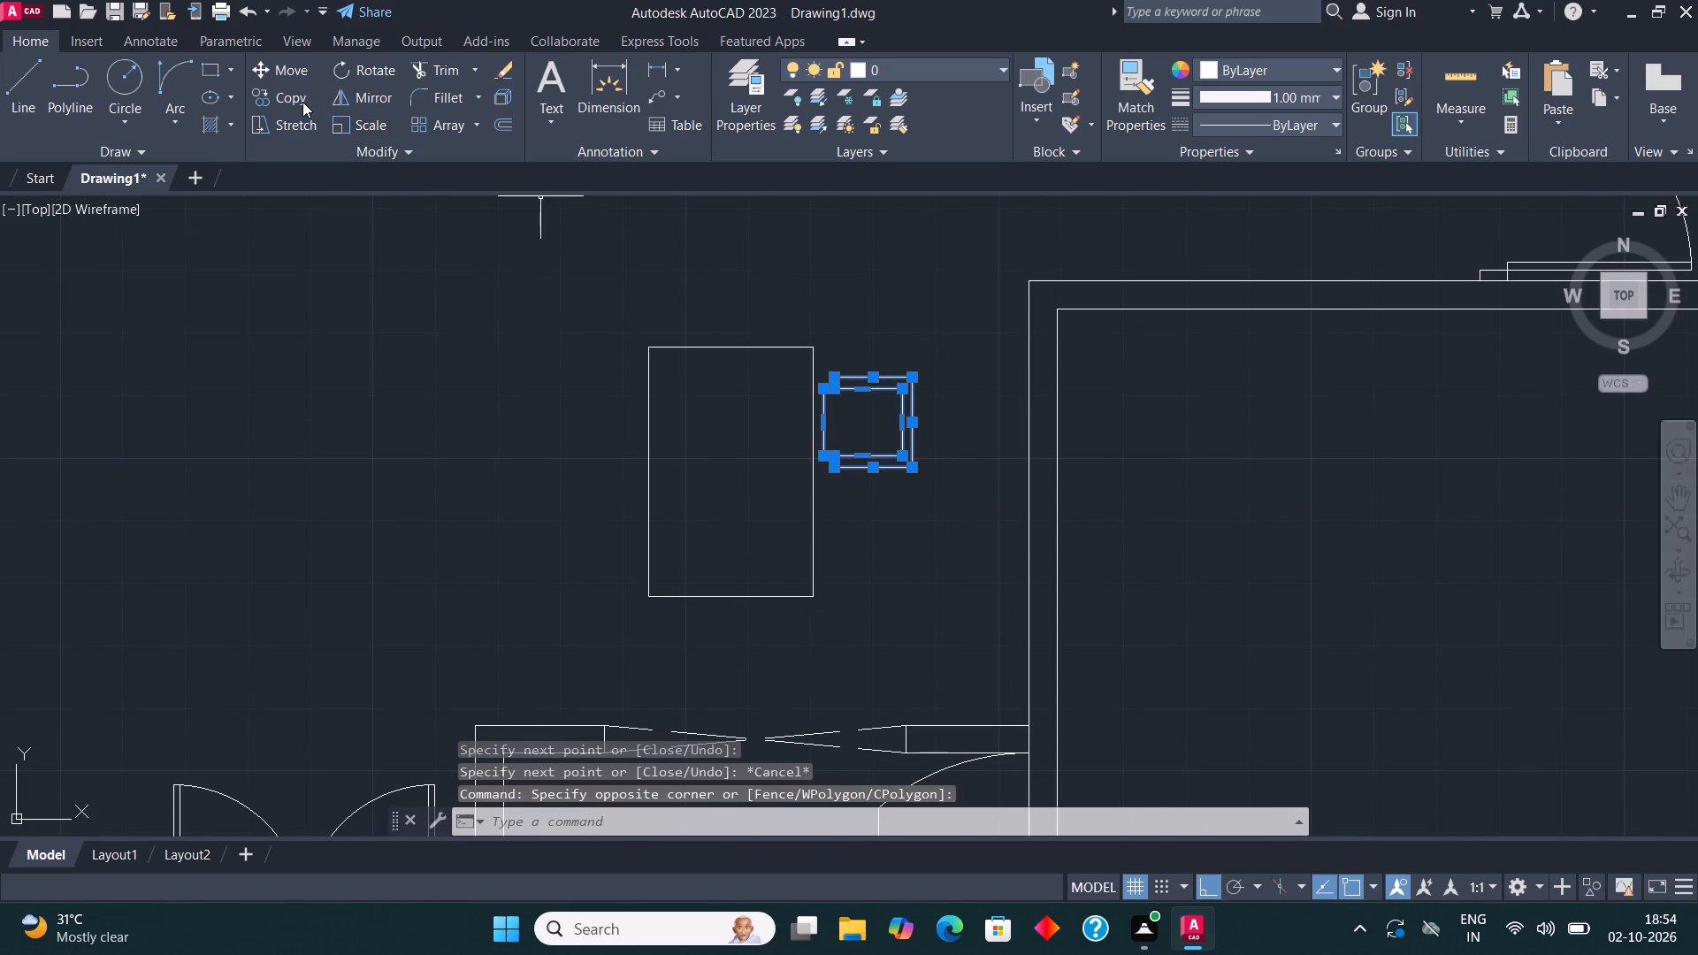
{"action": "left_click", "coordinate": [302, 101]}
{"action": "left_click", "coordinate": [833, 439]}
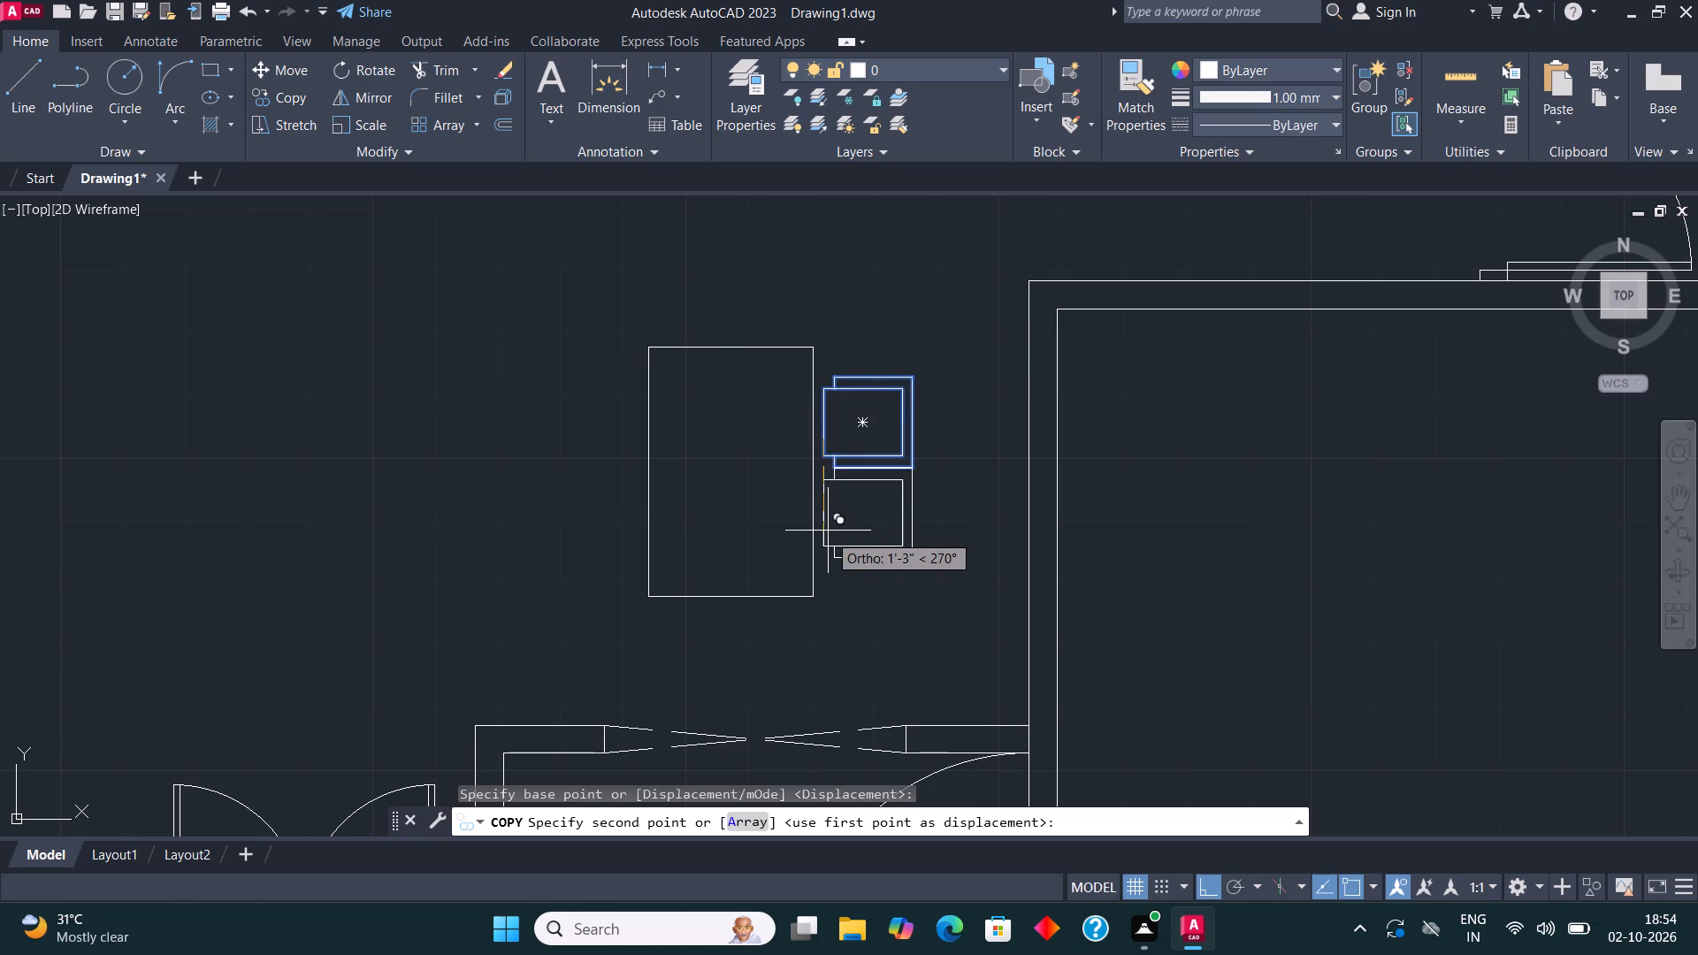
{"action": "left_click", "coordinate": [830, 540]}
{"action": "key", "text": "Escape"}
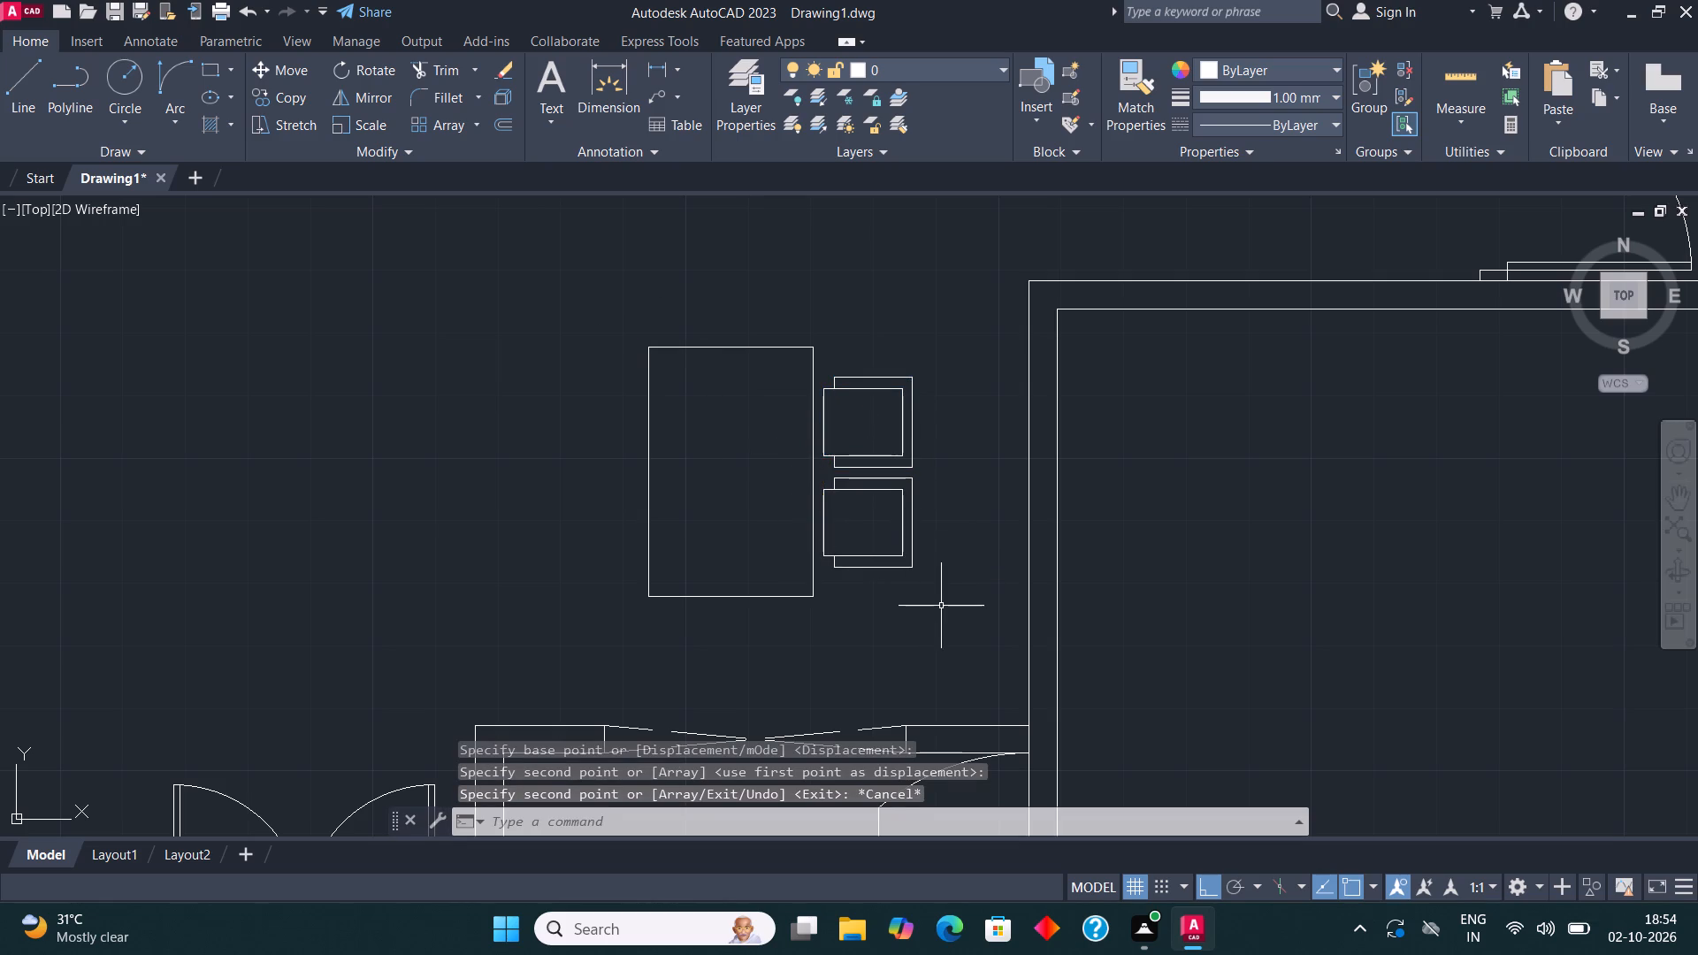
Mirror both chairs about the table's vertical centreline onto its left side, keeping the originals.
{"action": "left_click", "coordinate": [941, 606]}
{"action": "left_click", "coordinate": [821, 343]}
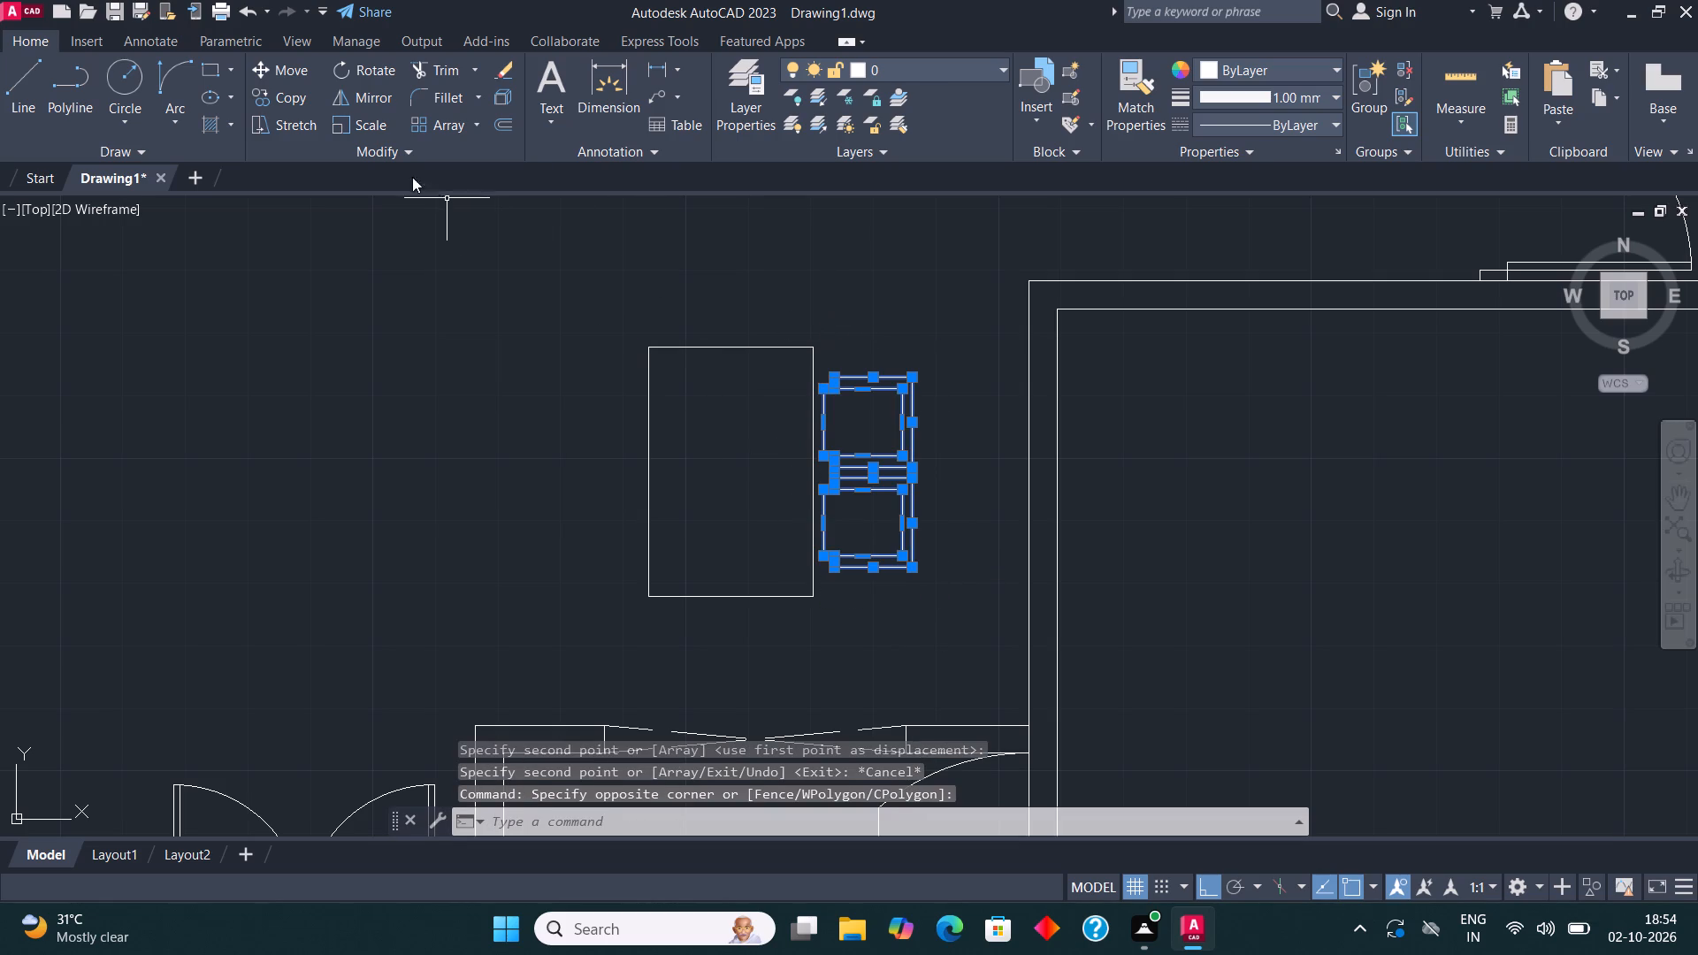
{"action": "left_click", "coordinate": [371, 100]}
{"action": "left_click", "coordinate": [736, 473]}
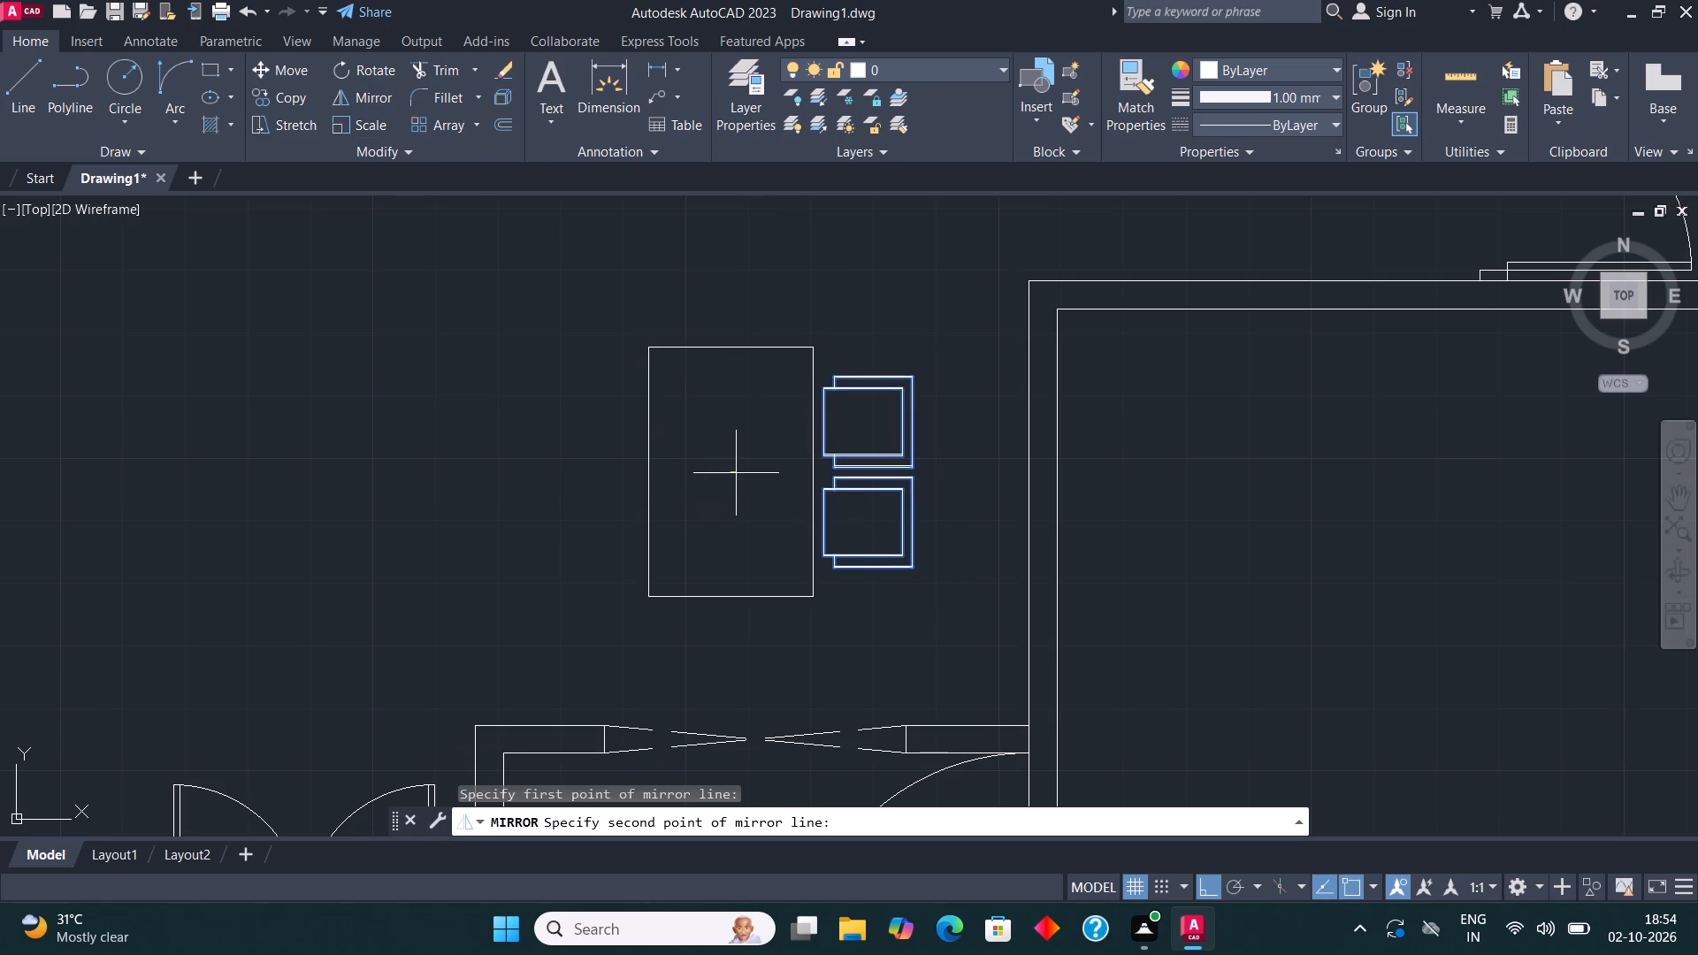
{"action": "left_click", "coordinate": [682, 629]}
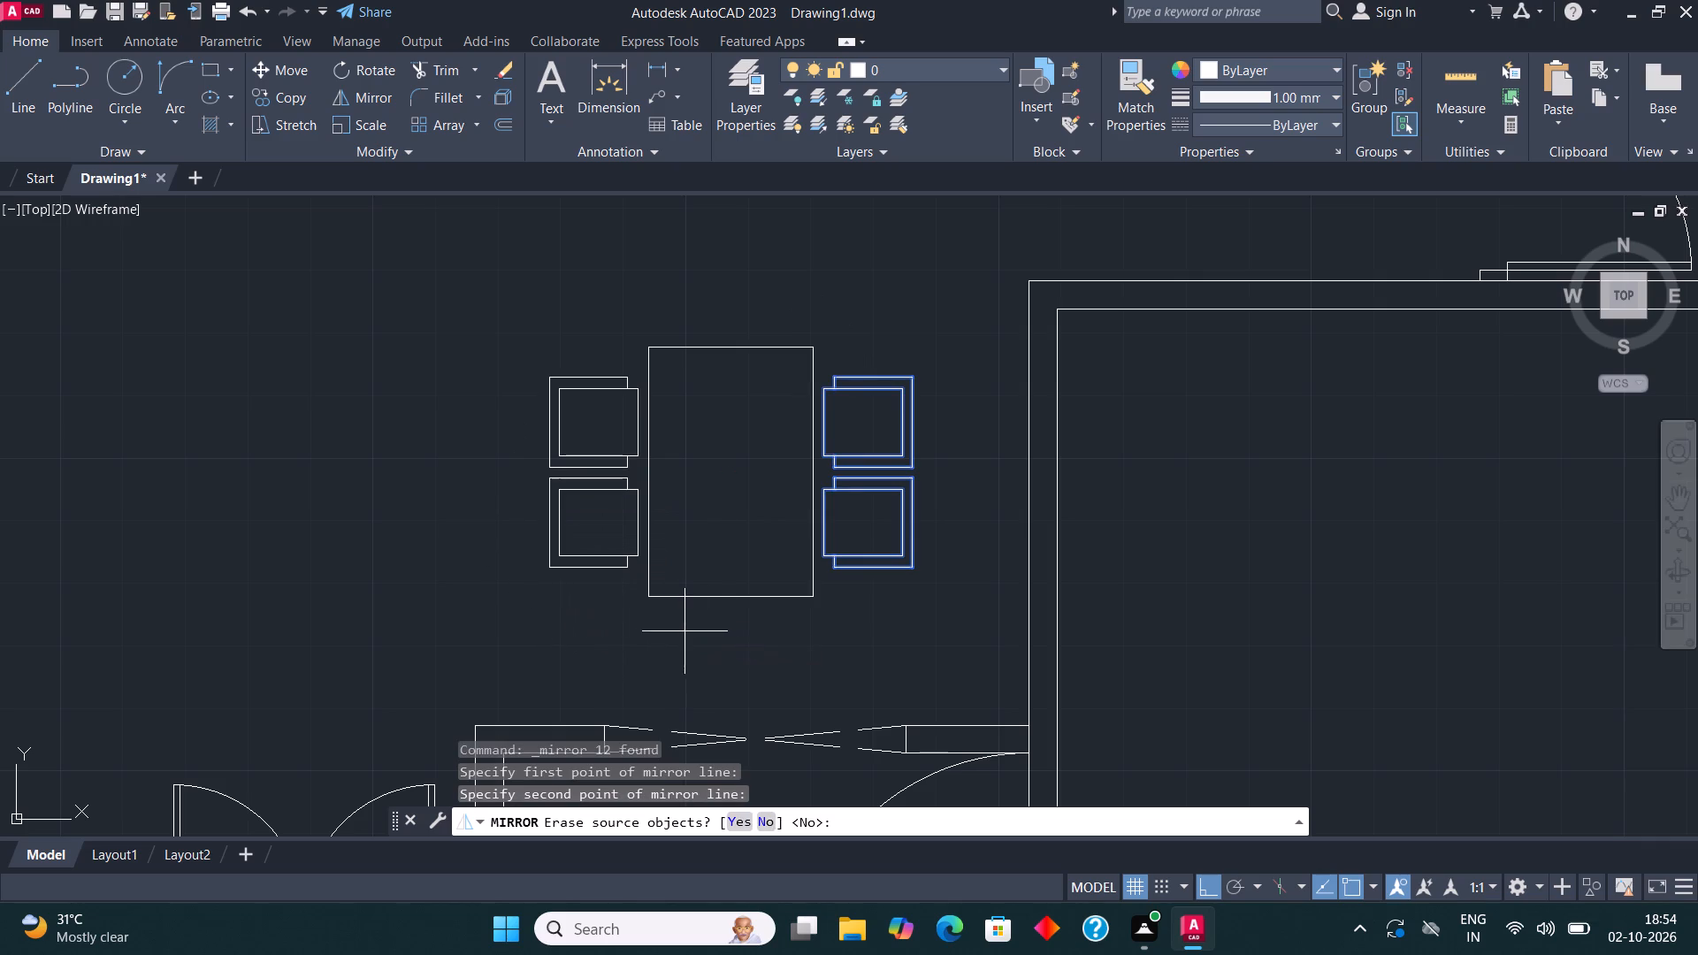
{"action": "left_click", "coordinate": [772, 828]}
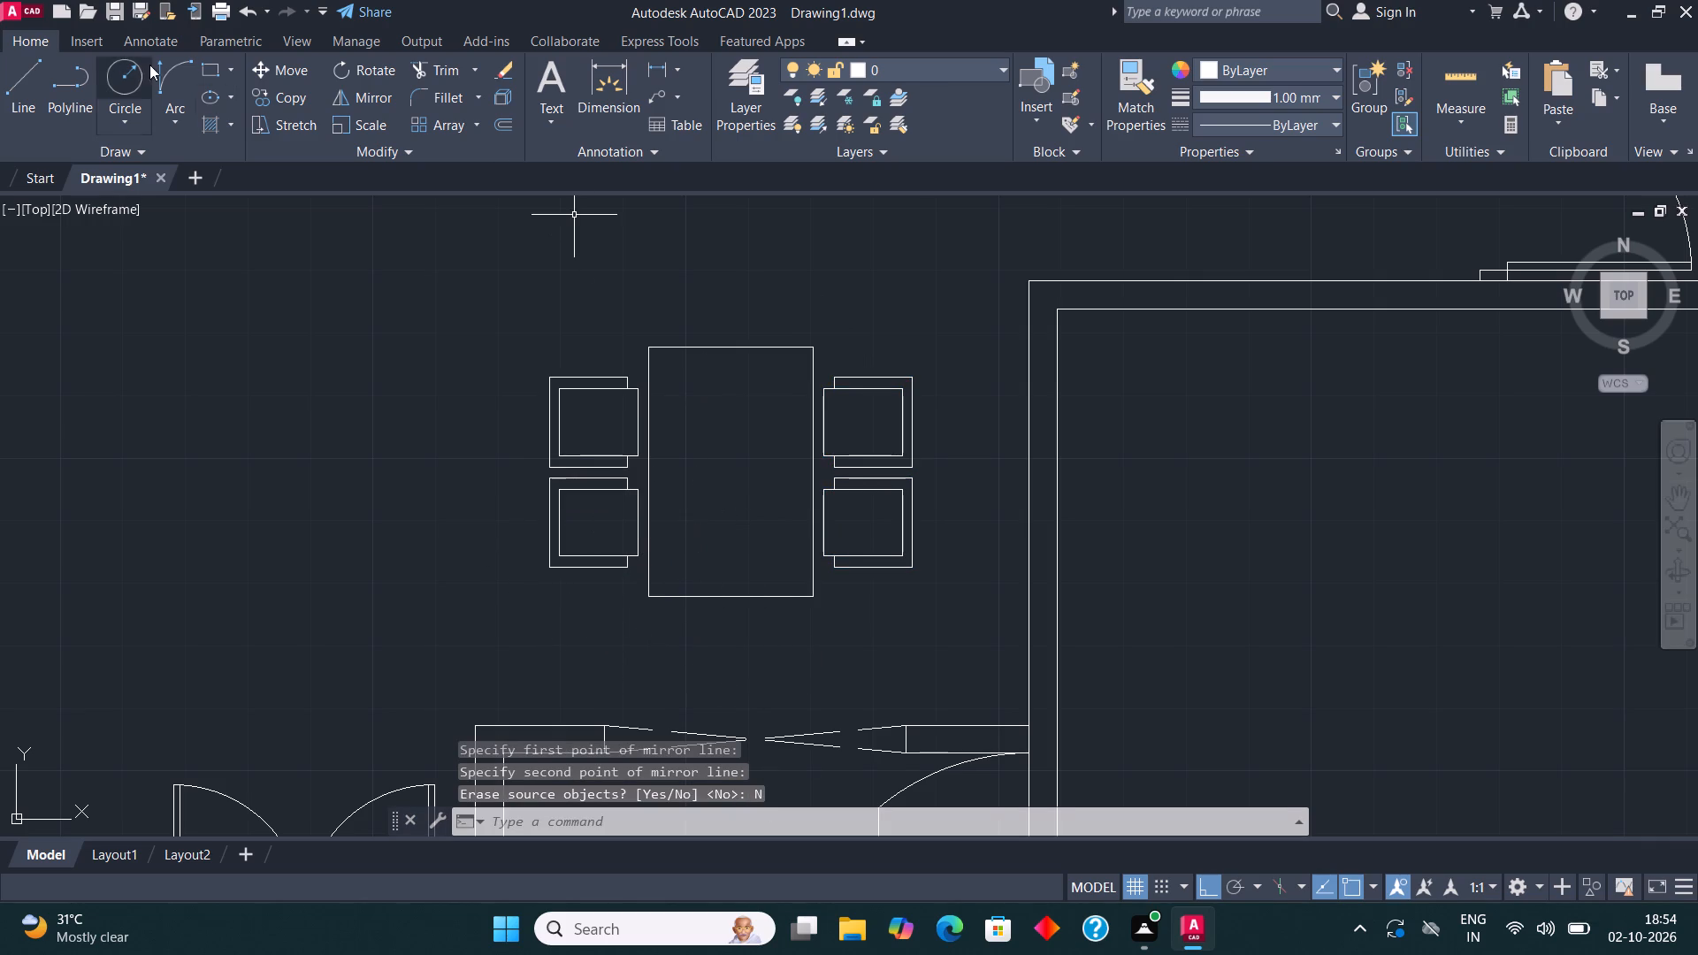
Draw a circle centred on the dining table.
{"action": "left_click", "coordinate": [126, 69]}
{"action": "left_click", "coordinate": [736, 468]}
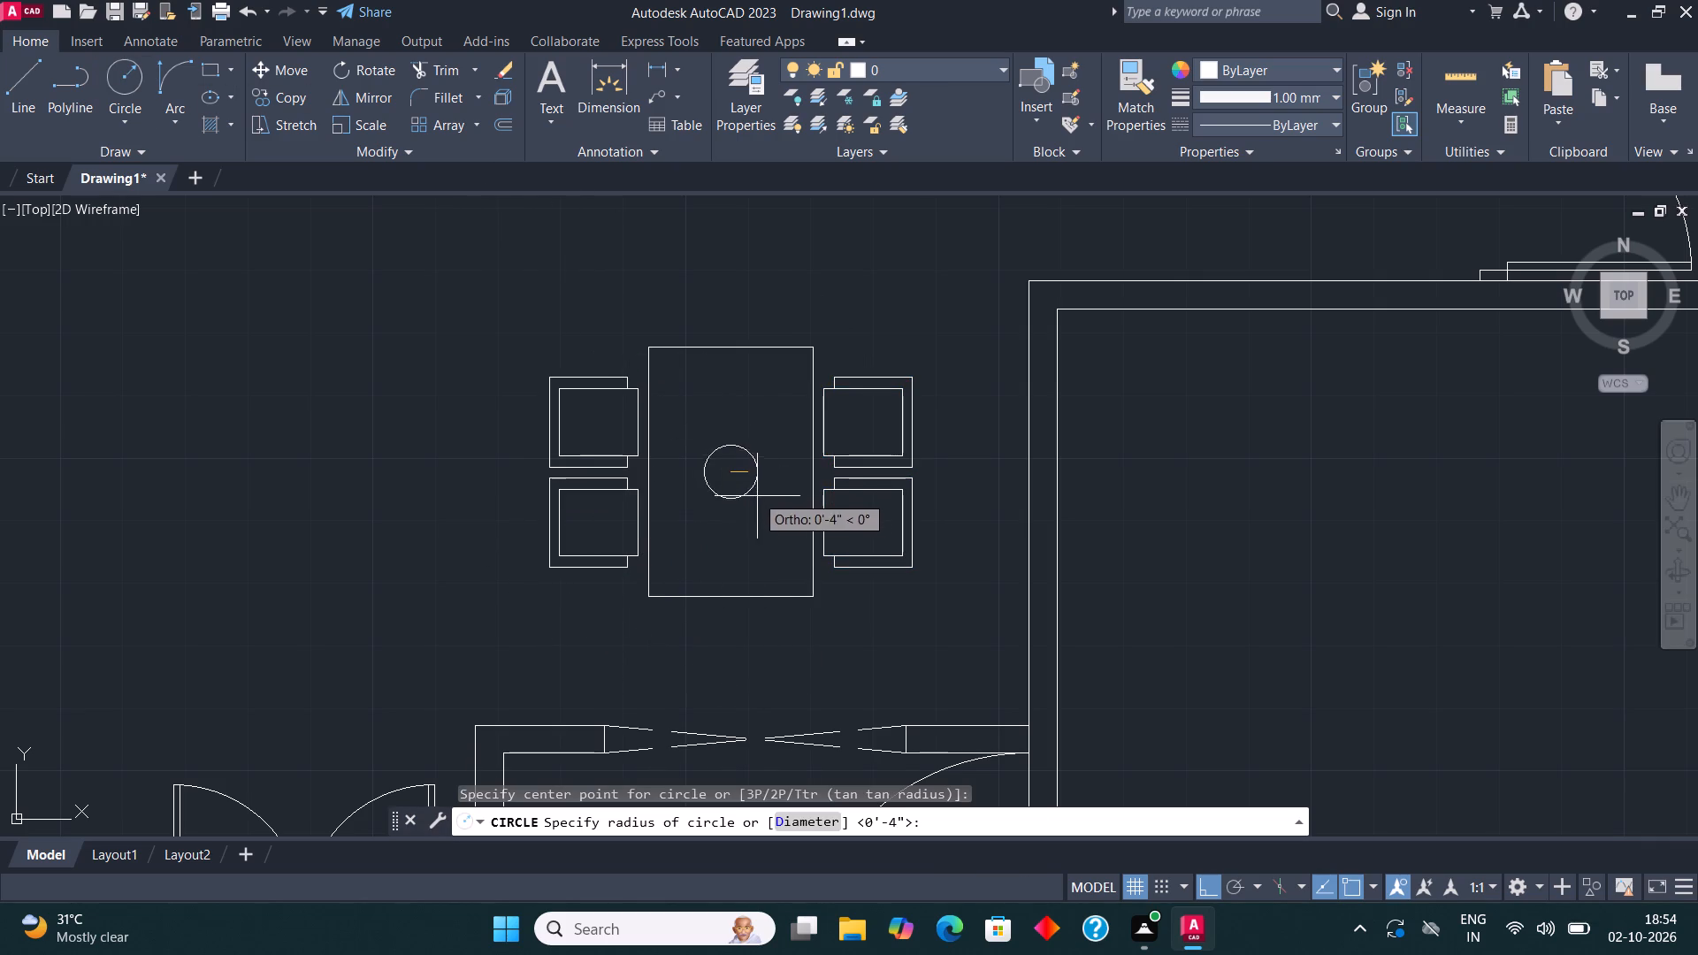
{"action": "left_click", "coordinate": [770, 516]}
{"action": "key", "text": "Escape"}
Draw a short vertical line across the lower outer wall, continuing the right face of the kitchen's right wall.
{"action": "scroll", "coordinate": [562, 455], "scroll_direction": "down", "scroll_amount": 1}
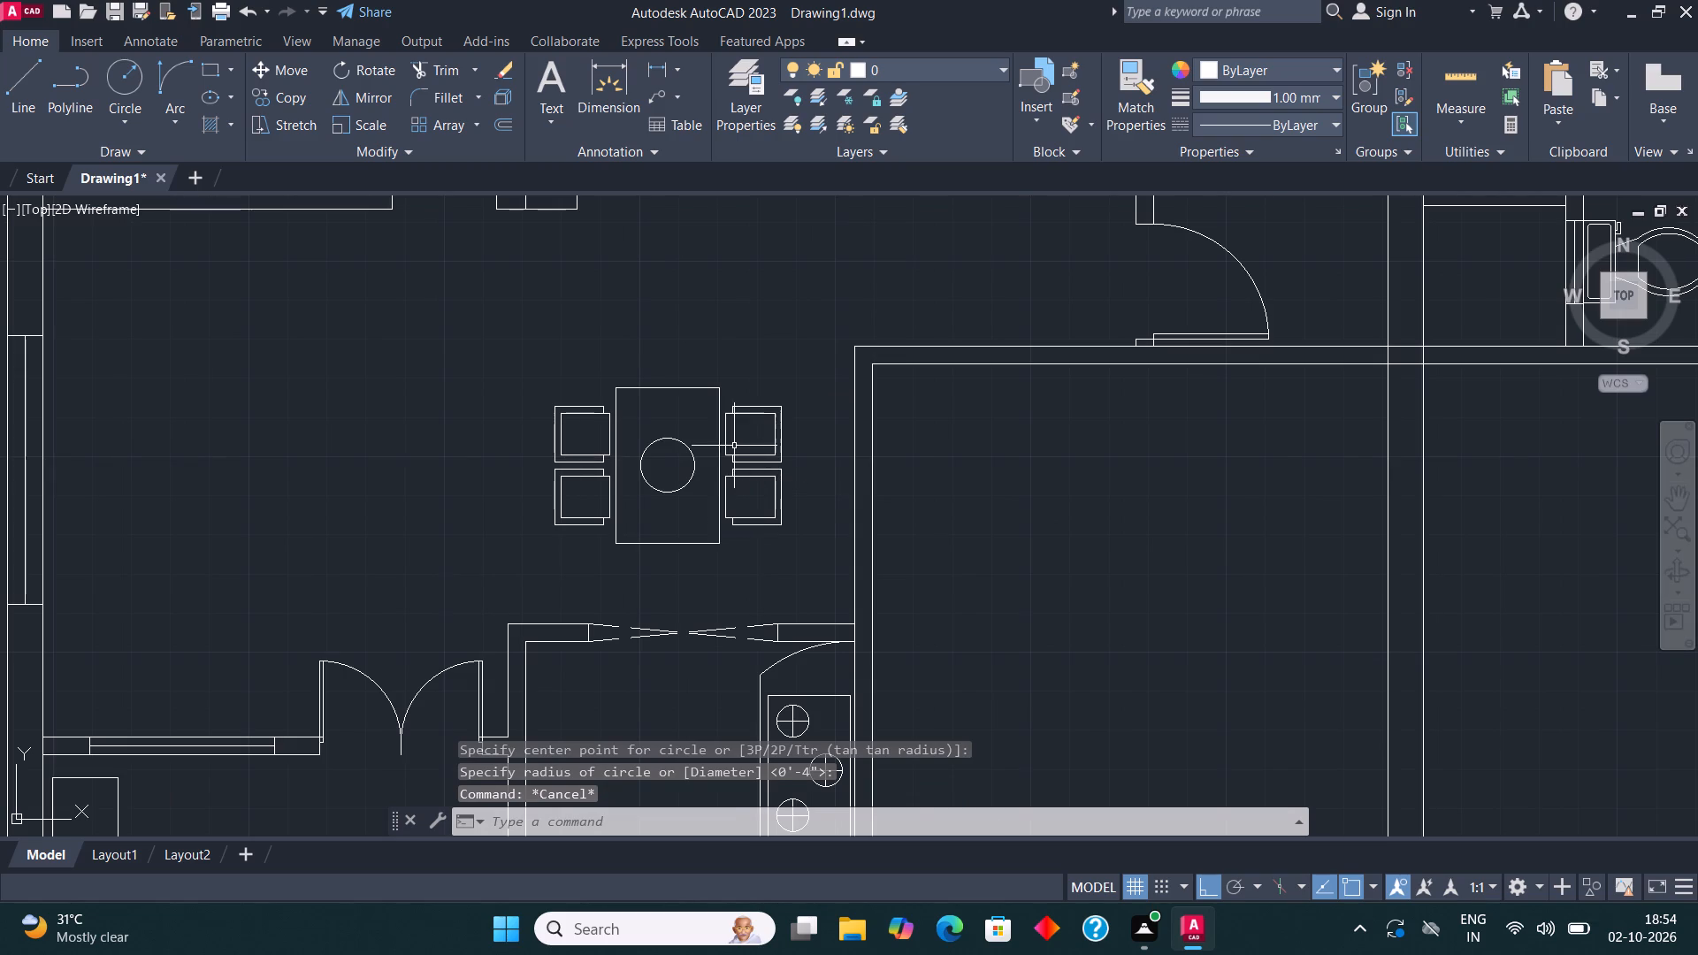
{"action": "scroll", "coordinate": [732, 446], "scroll_direction": "down", "scroll_amount": 1}
{"action": "middle_click_drag", "start_coordinate": [934, 518], "coordinate": [777, 440]}
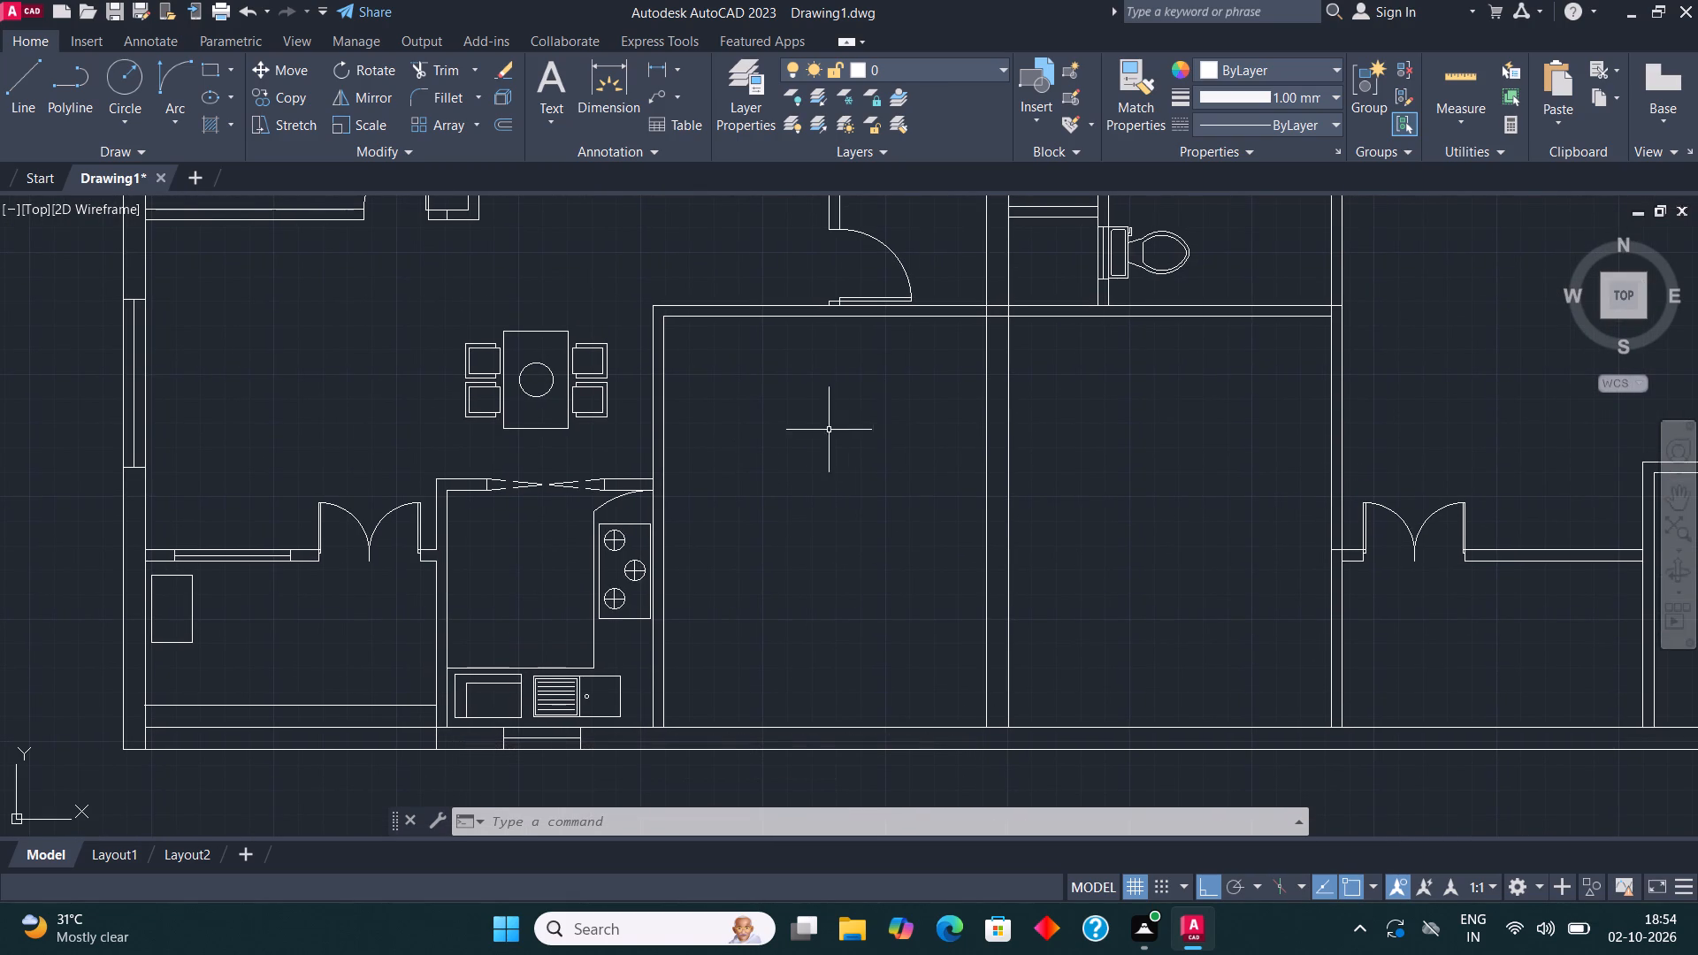
{"action": "scroll", "coordinate": [774, 450], "scroll_direction": "down", "scroll_amount": 2}
{"action": "middle_click_drag", "start_coordinate": [886, 472], "coordinate": [756, 475]}
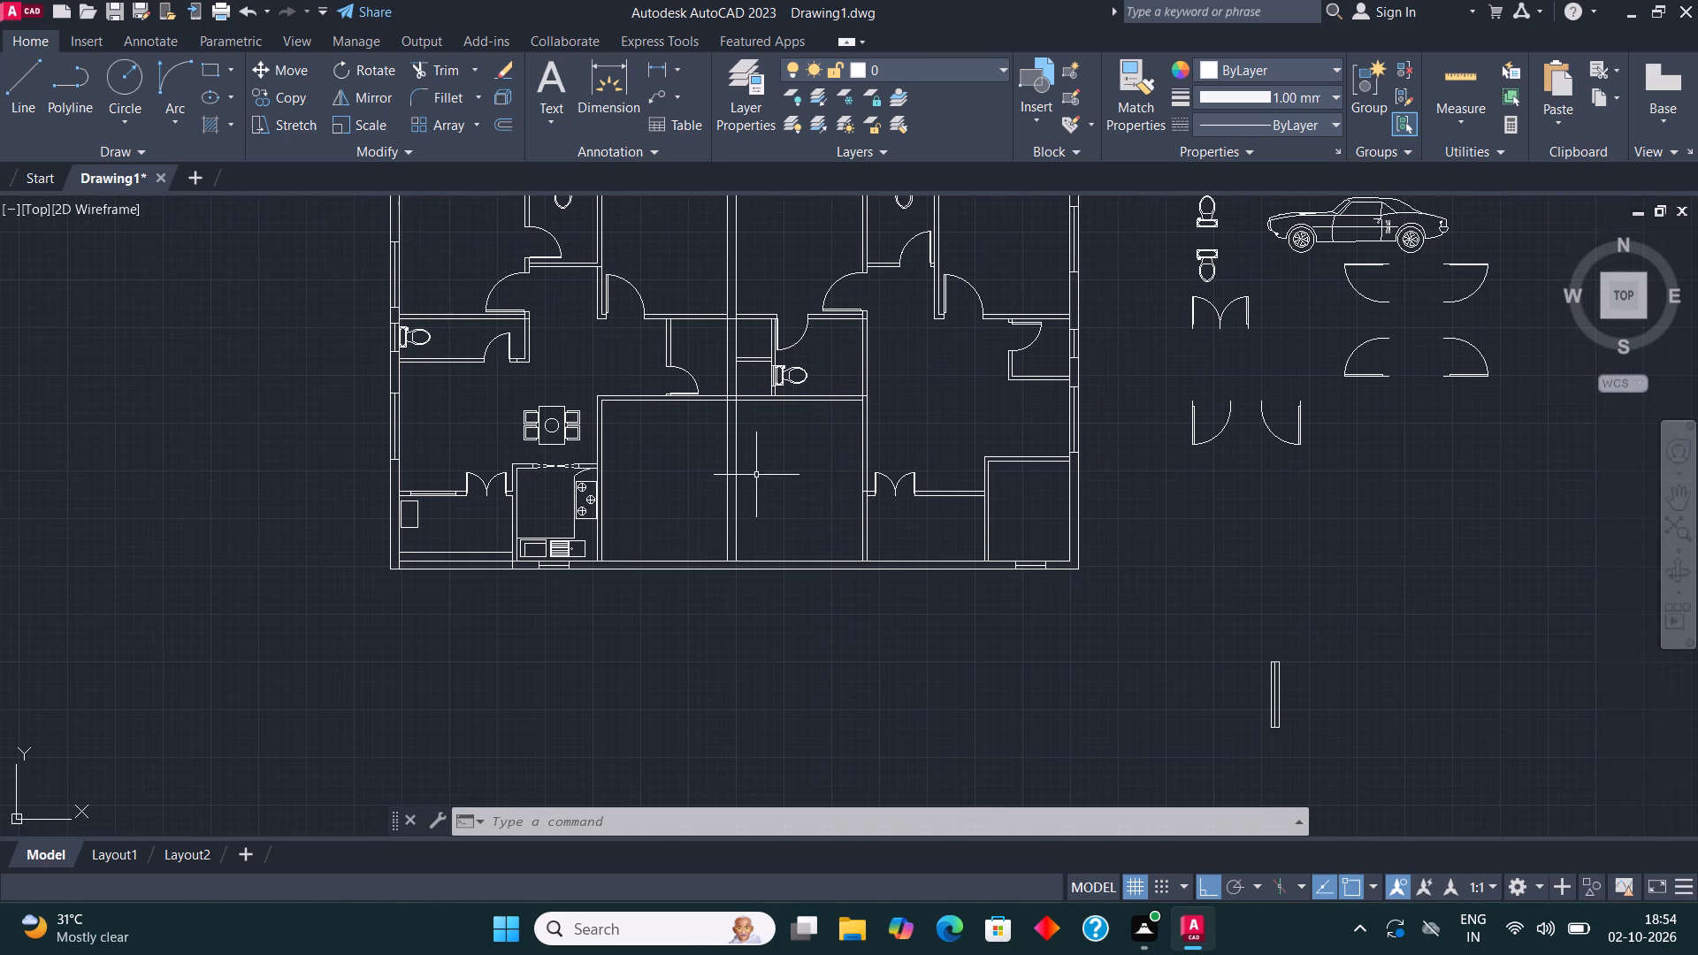
{"action": "middle_click_drag", "start_coordinate": [701, 603], "coordinate": [782, 603]}
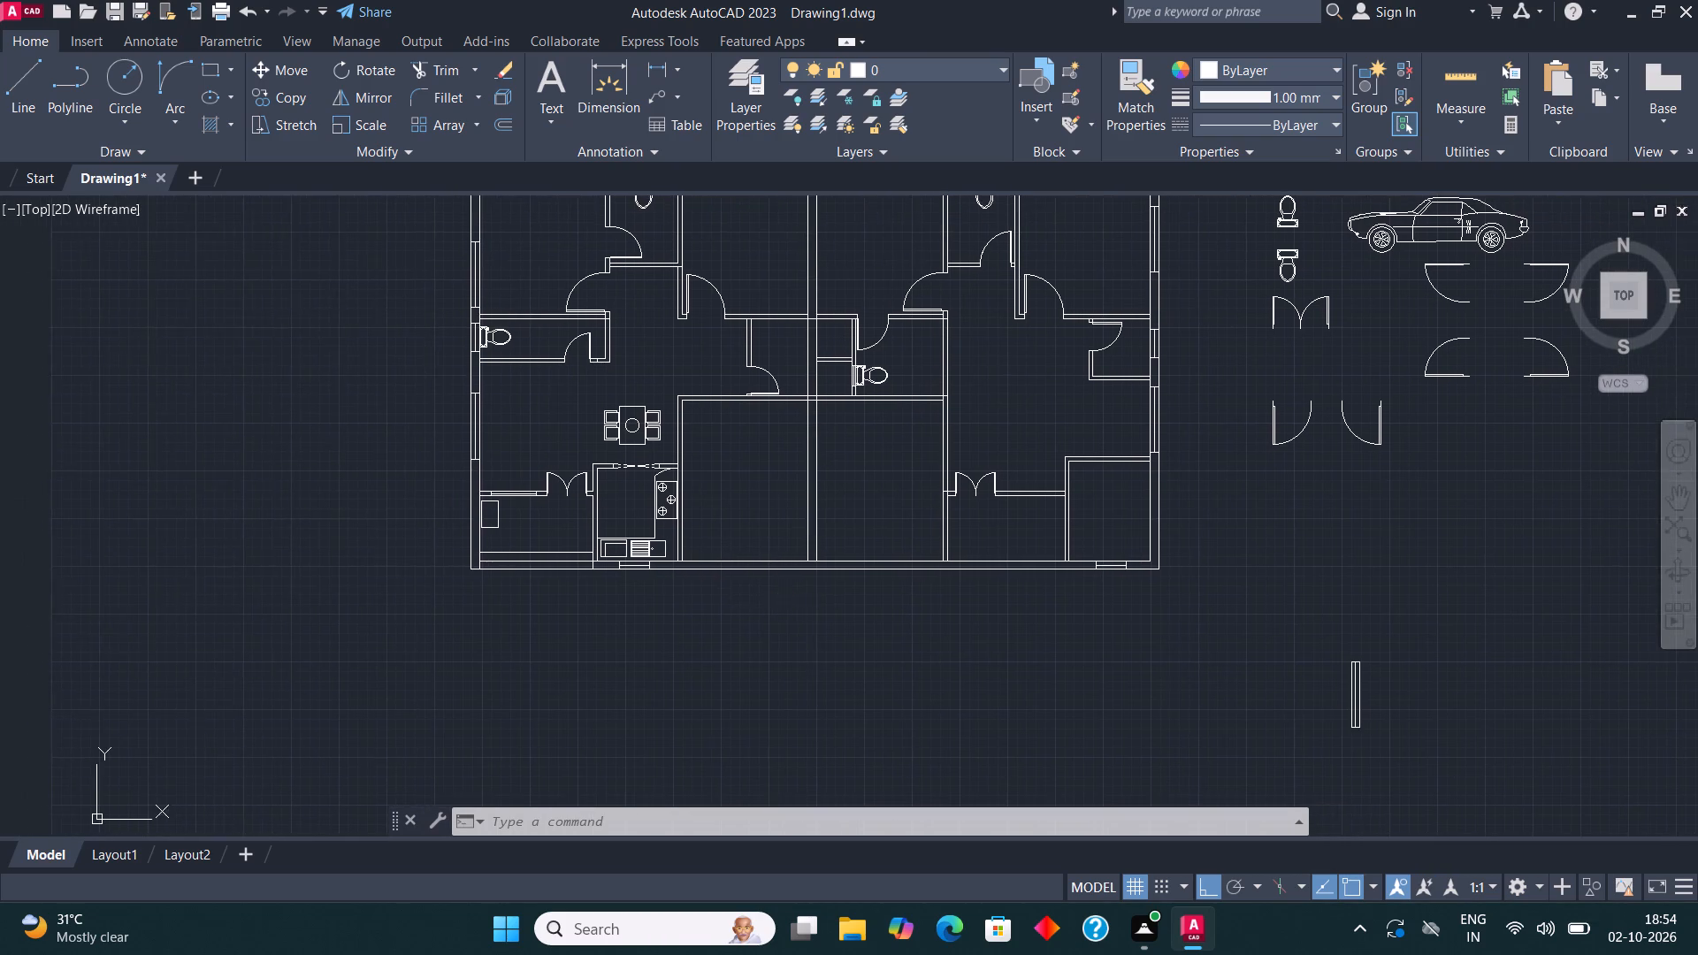
{"action": "scroll", "coordinate": [676, 599], "scroll_direction": "up", "scroll_amount": 2}
{"action": "middle_click_drag", "start_coordinate": [741, 477], "coordinate": [720, 491]}
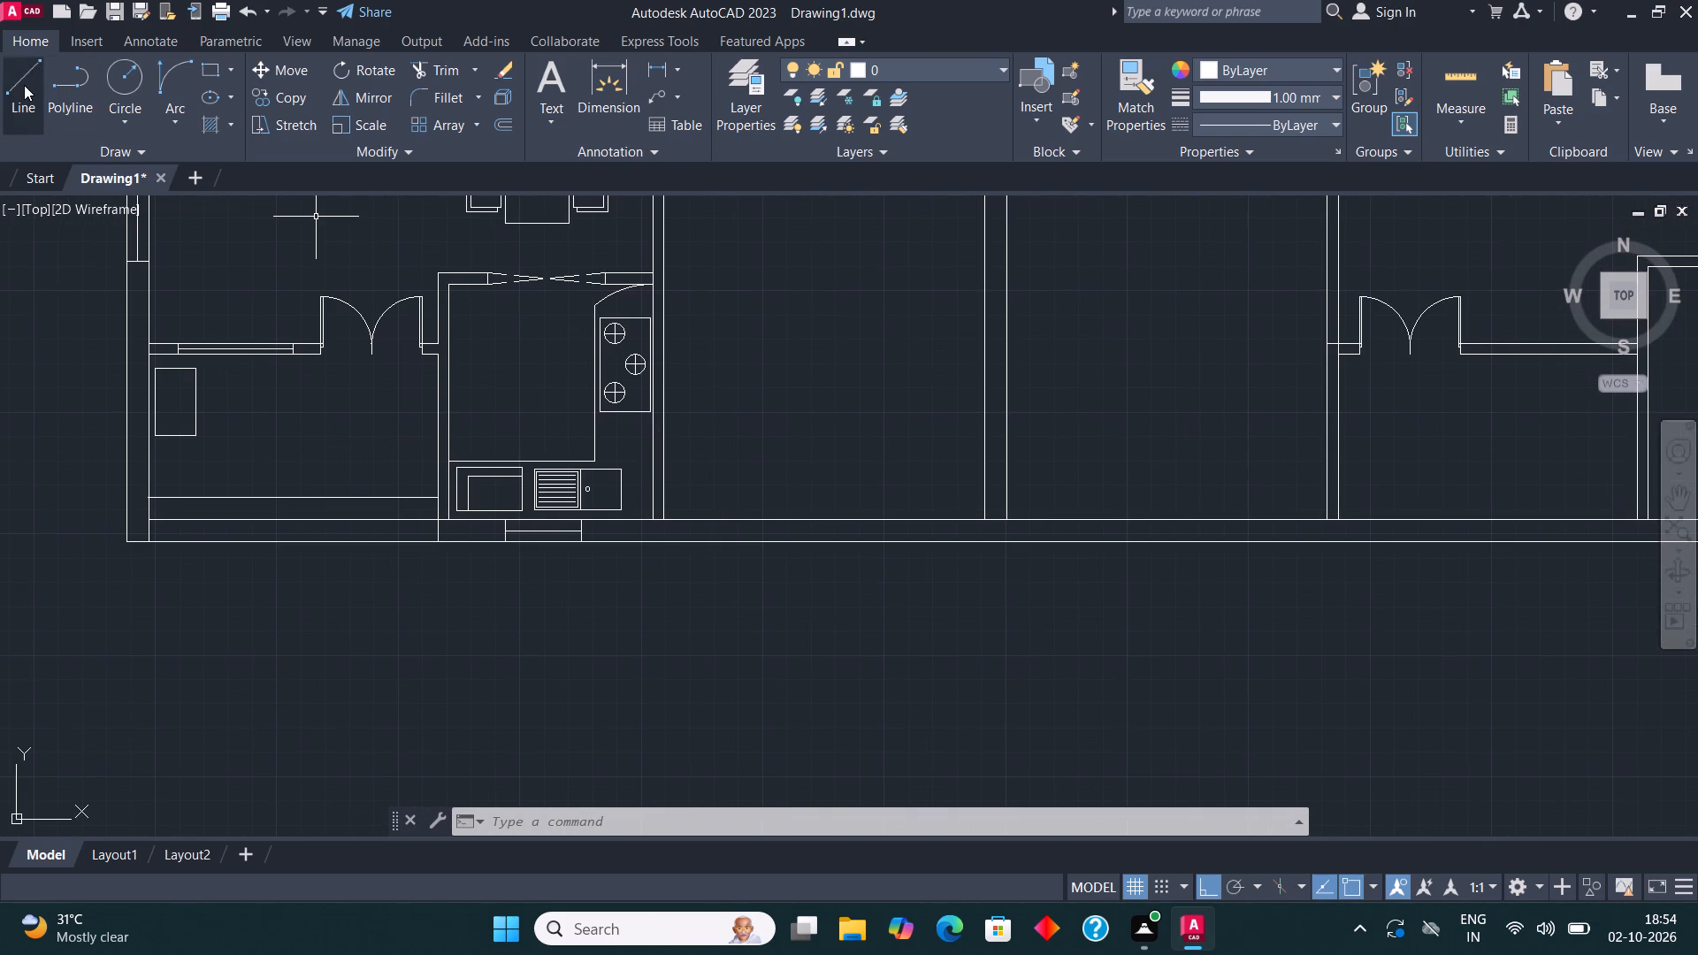
{"action": "left_click", "coordinate": [24, 85]}
{"action": "left_click", "coordinate": [665, 514]}
{"action": "left_click", "coordinate": [668, 539]}
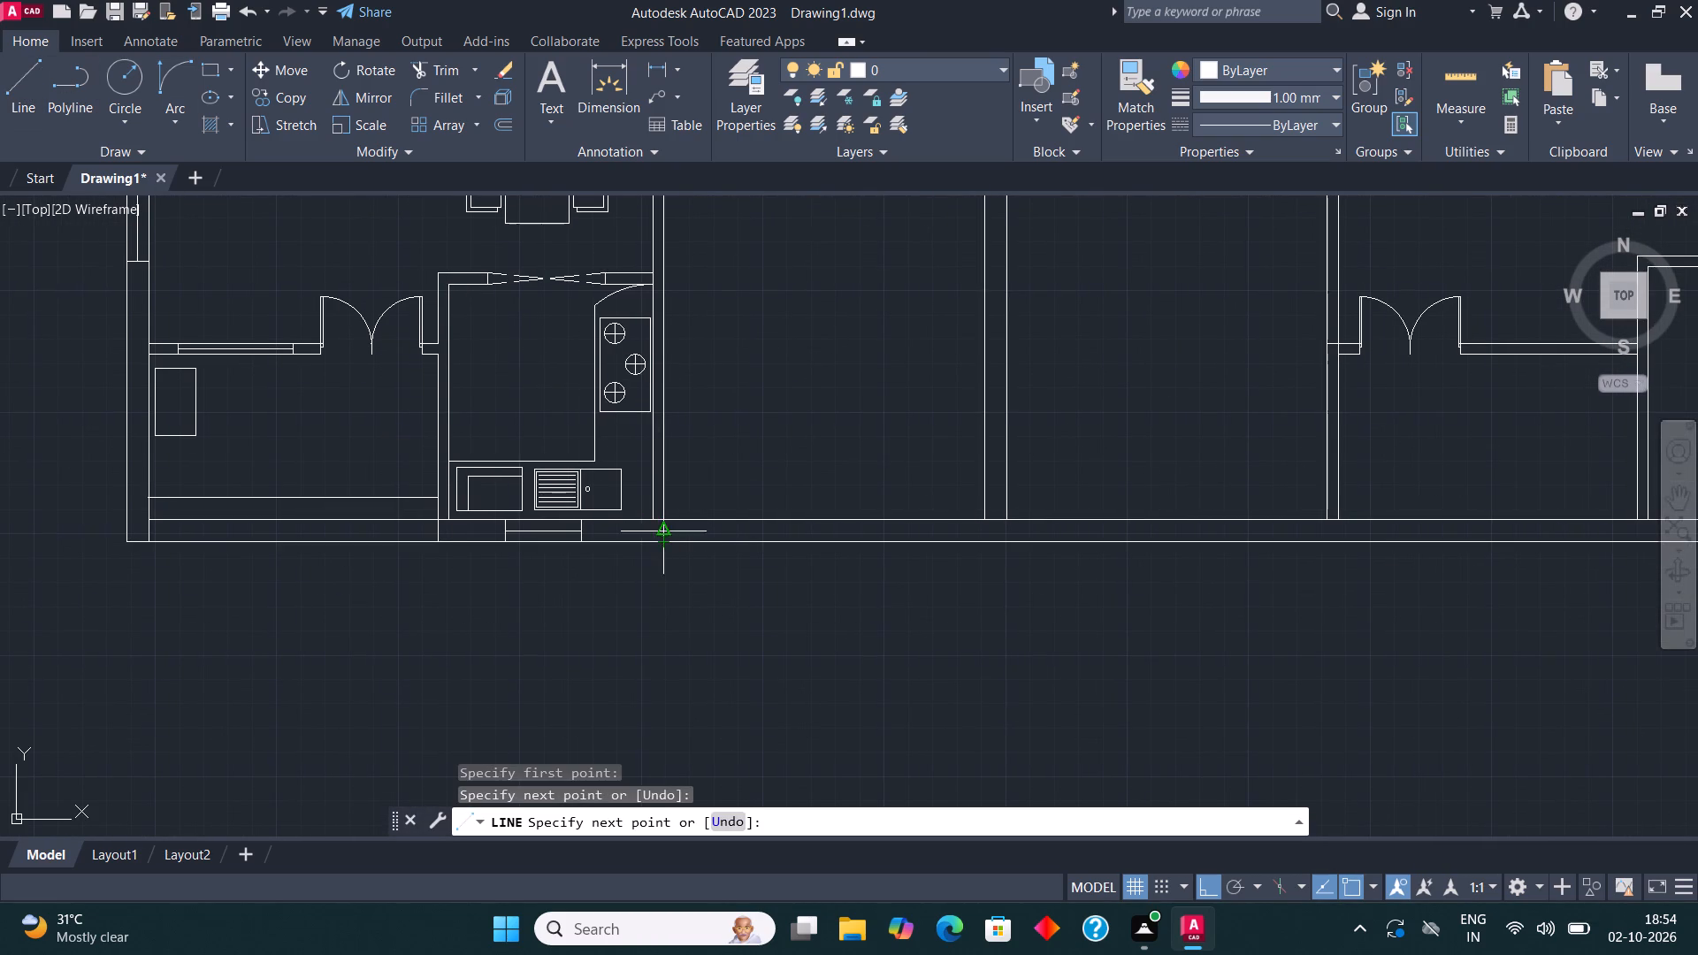
Draw a short vertical line across the lower outer wall, continuing the left face of the right-hand unit's side wall.
{"action": "left_click", "coordinate": [17, 88]}
{"action": "scroll", "coordinate": [470, 303], "scroll_direction": "down", "scroll_amount": 1}
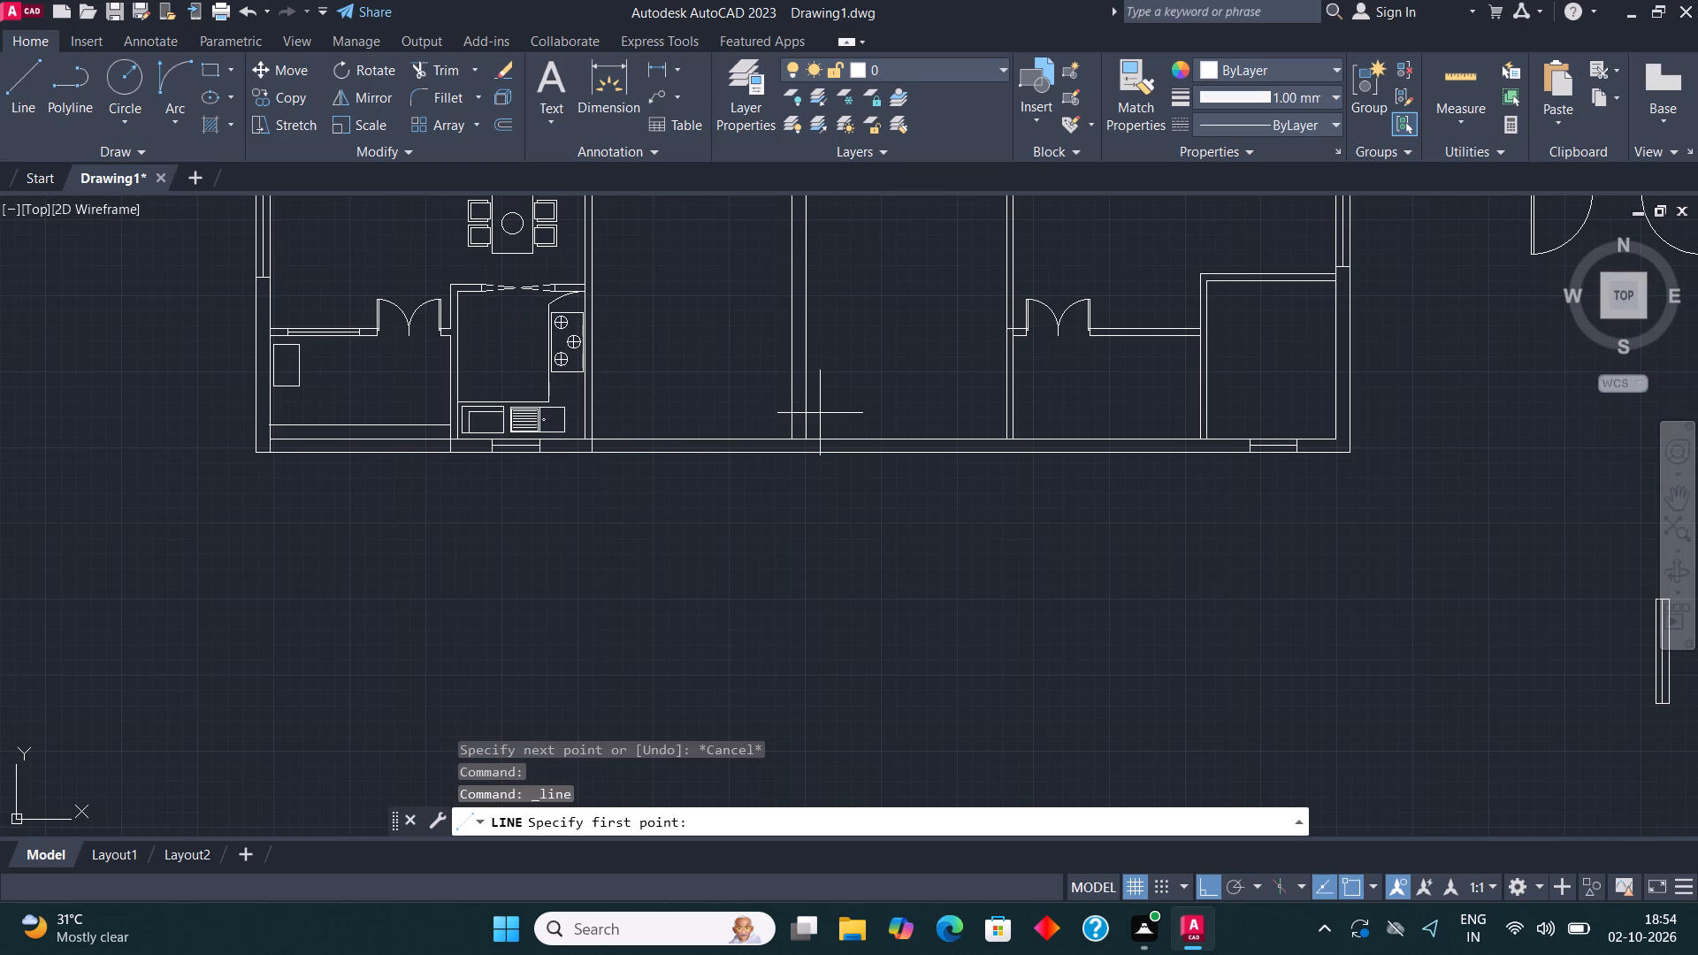
{"action": "scroll", "coordinate": [1006, 464], "scroll_direction": "up", "scroll_amount": 2}
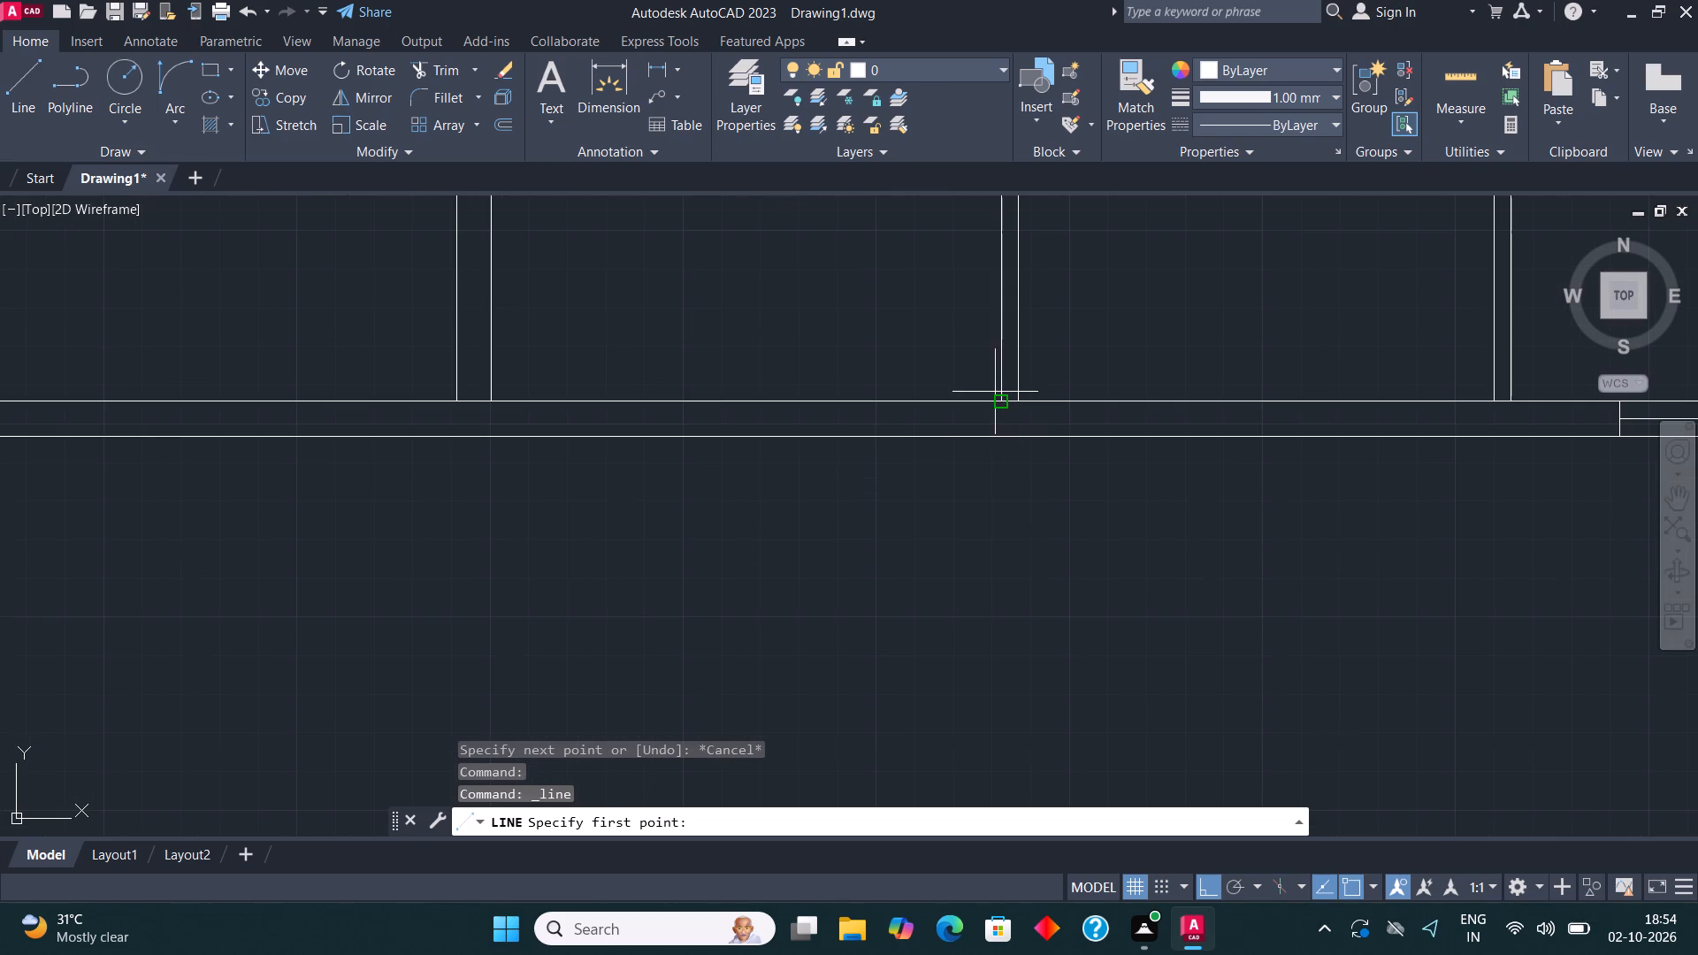
{"action": "left_click", "coordinate": [999, 395]}
{"action": "left_click", "coordinate": [1004, 432]}
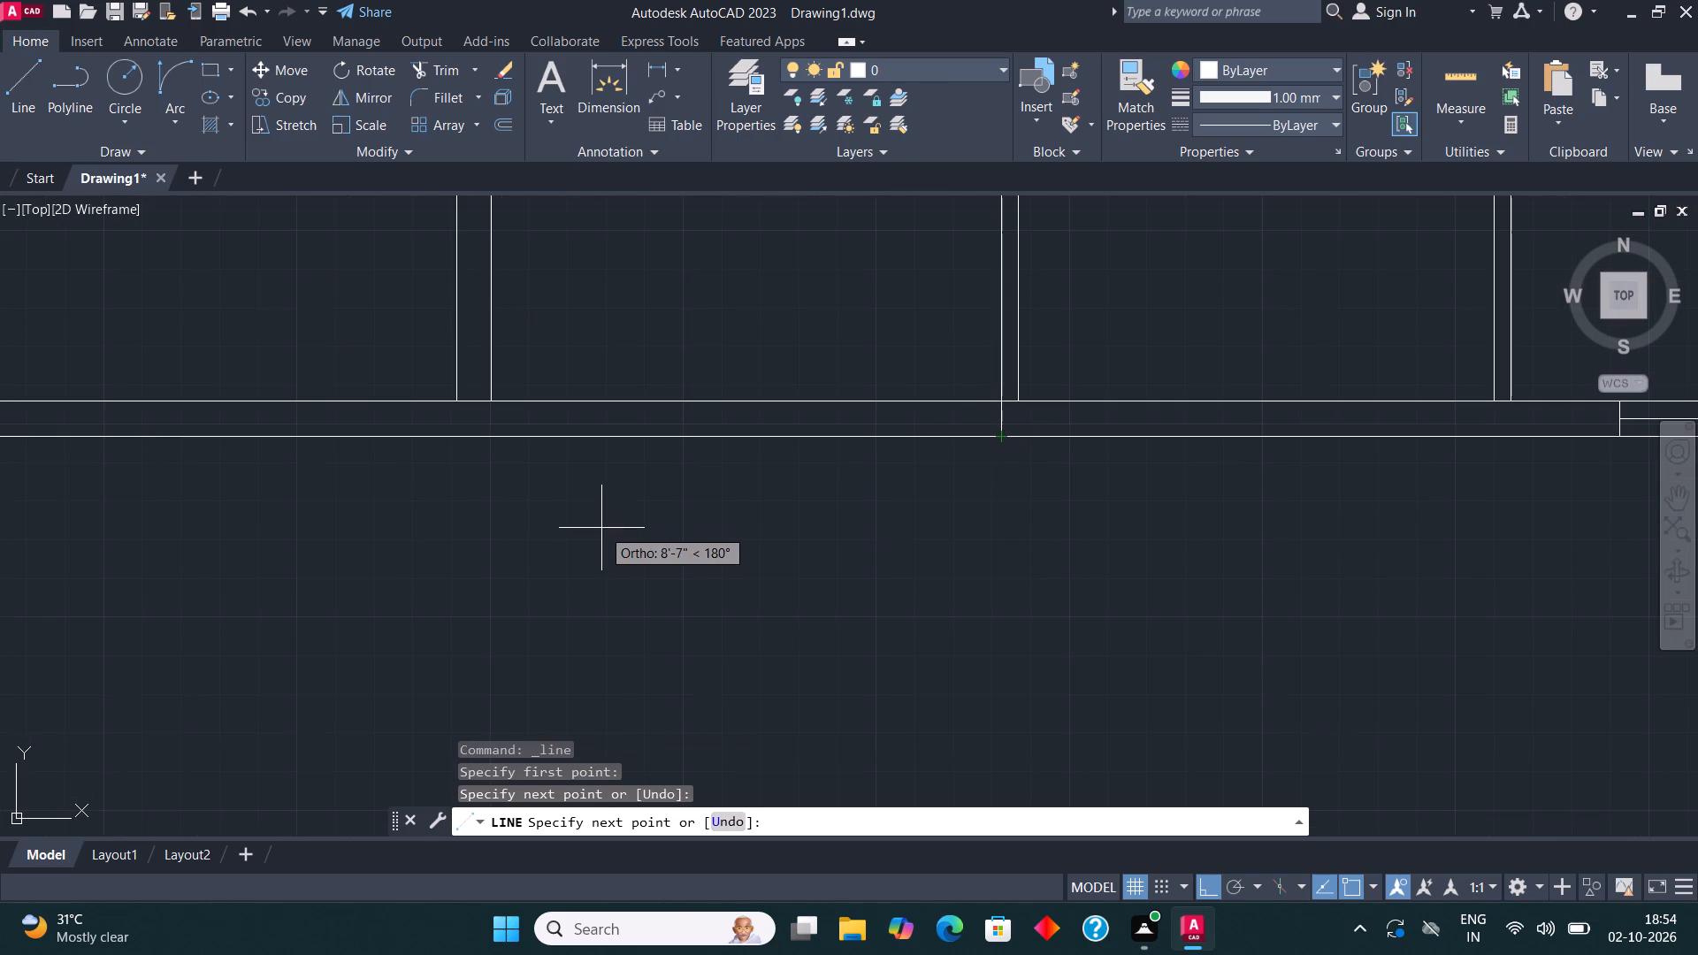
{"action": "key", "text": "Escape"}
Draw lines through the lower outer wall to extend both faces of the middle wall and close its lower end.
{"action": "middle_click_drag", "start_coordinate": [729, 542], "coordinate": [1091, 599]}
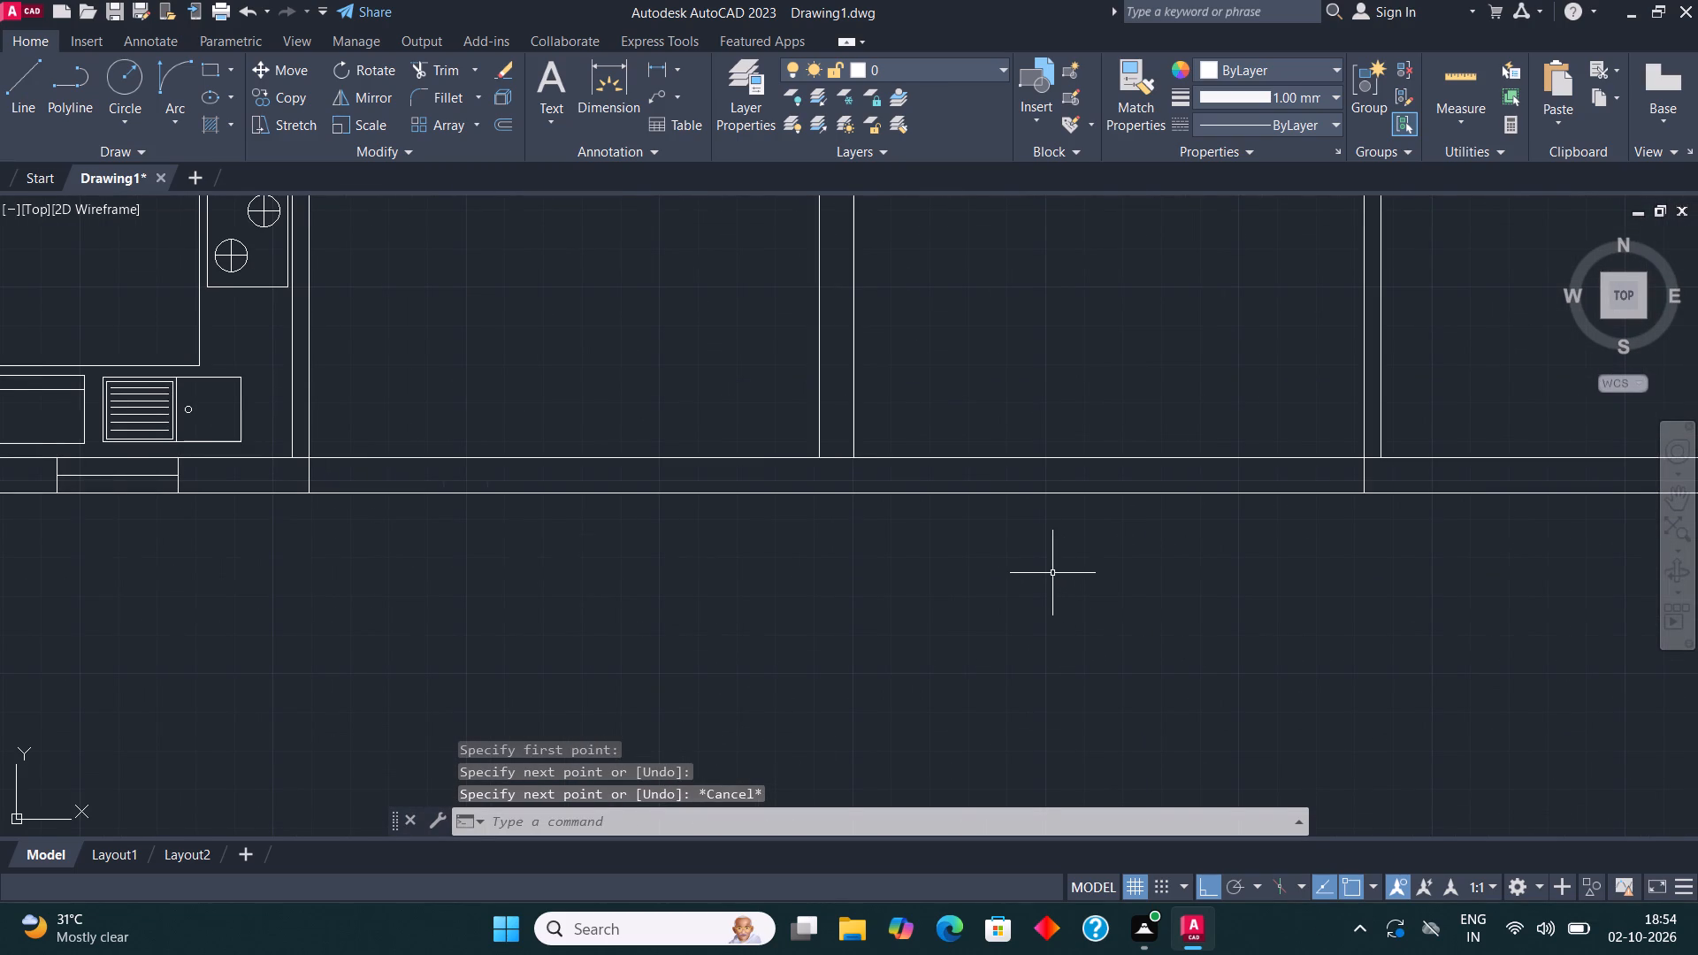
{"action": "left_click", "coordinate": [23, 67]}
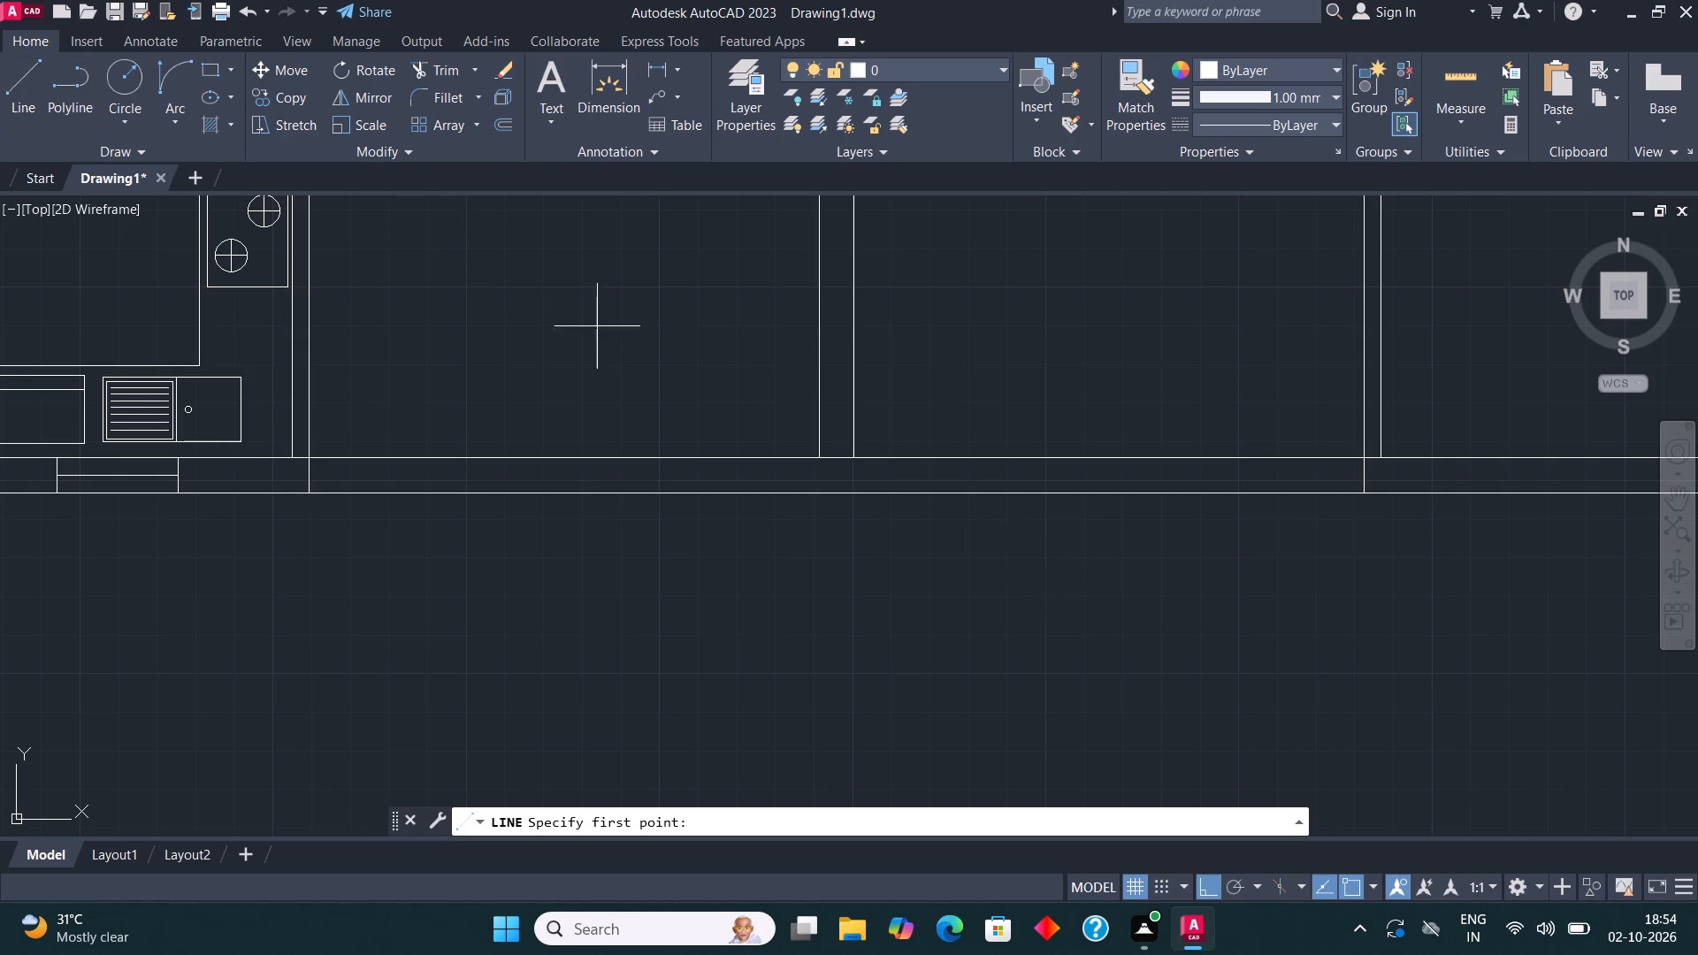
{"action": "scroll", "coordinate": [674, 407], "scroll_direction": "up", "scroll_amount": 1}
{"action": "left_click", "coordinate": [898, 493]}
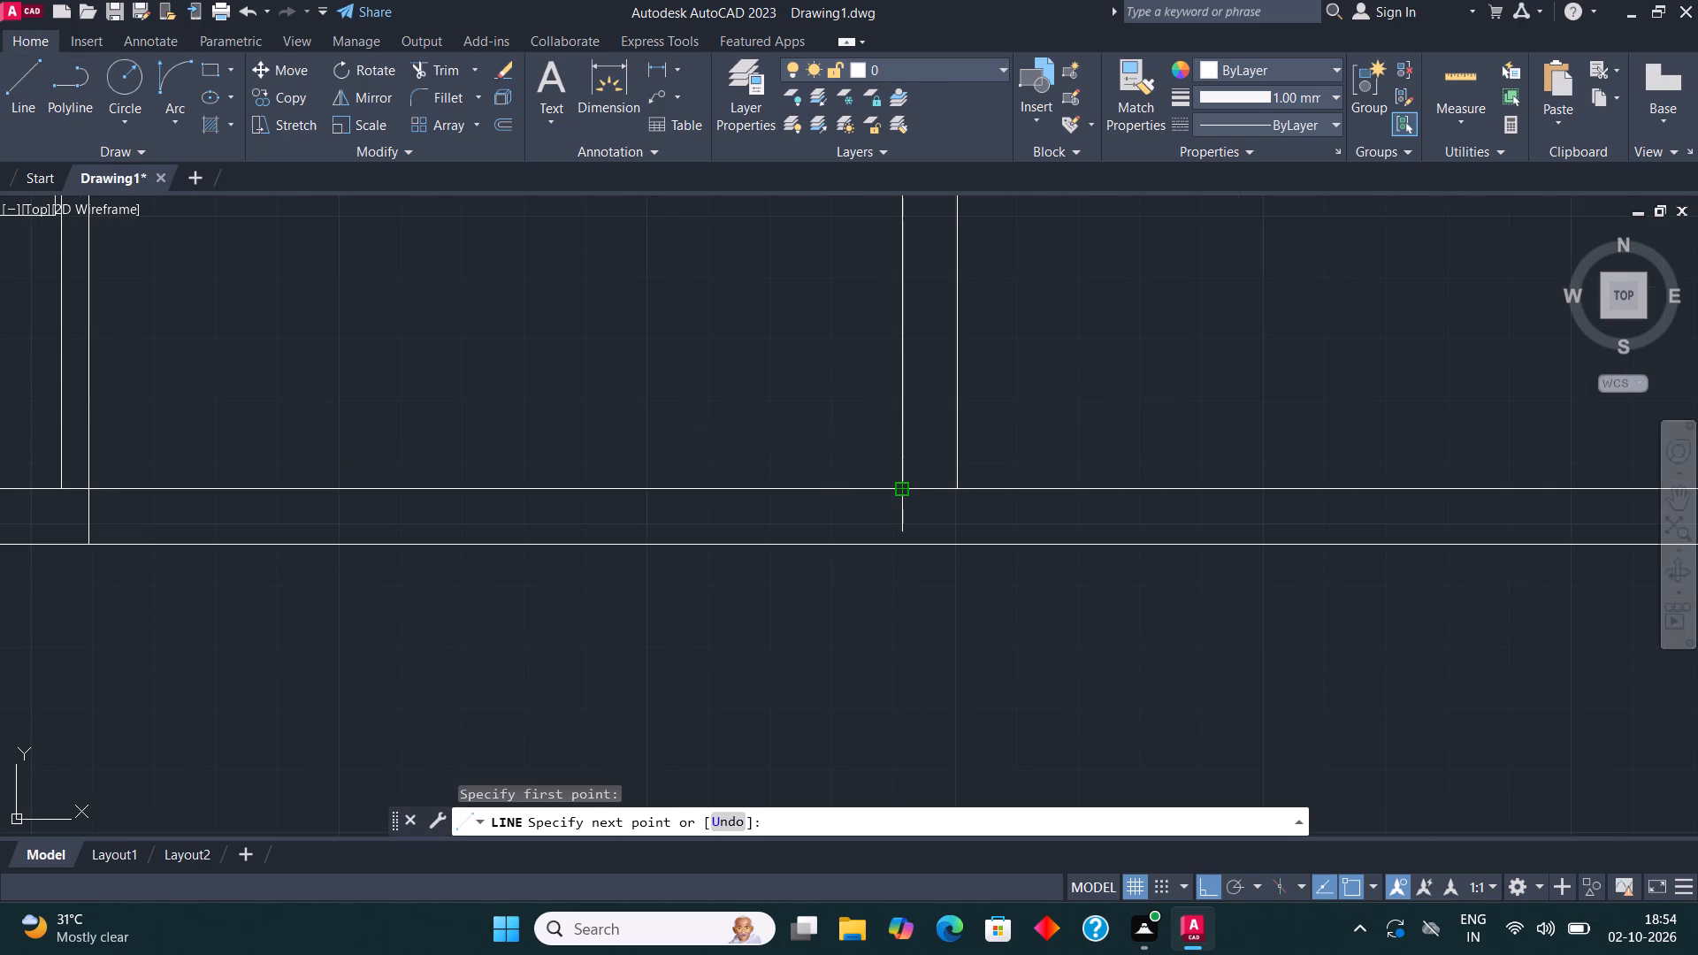
{"action": "left_click", "coordinate": [899, 546]}
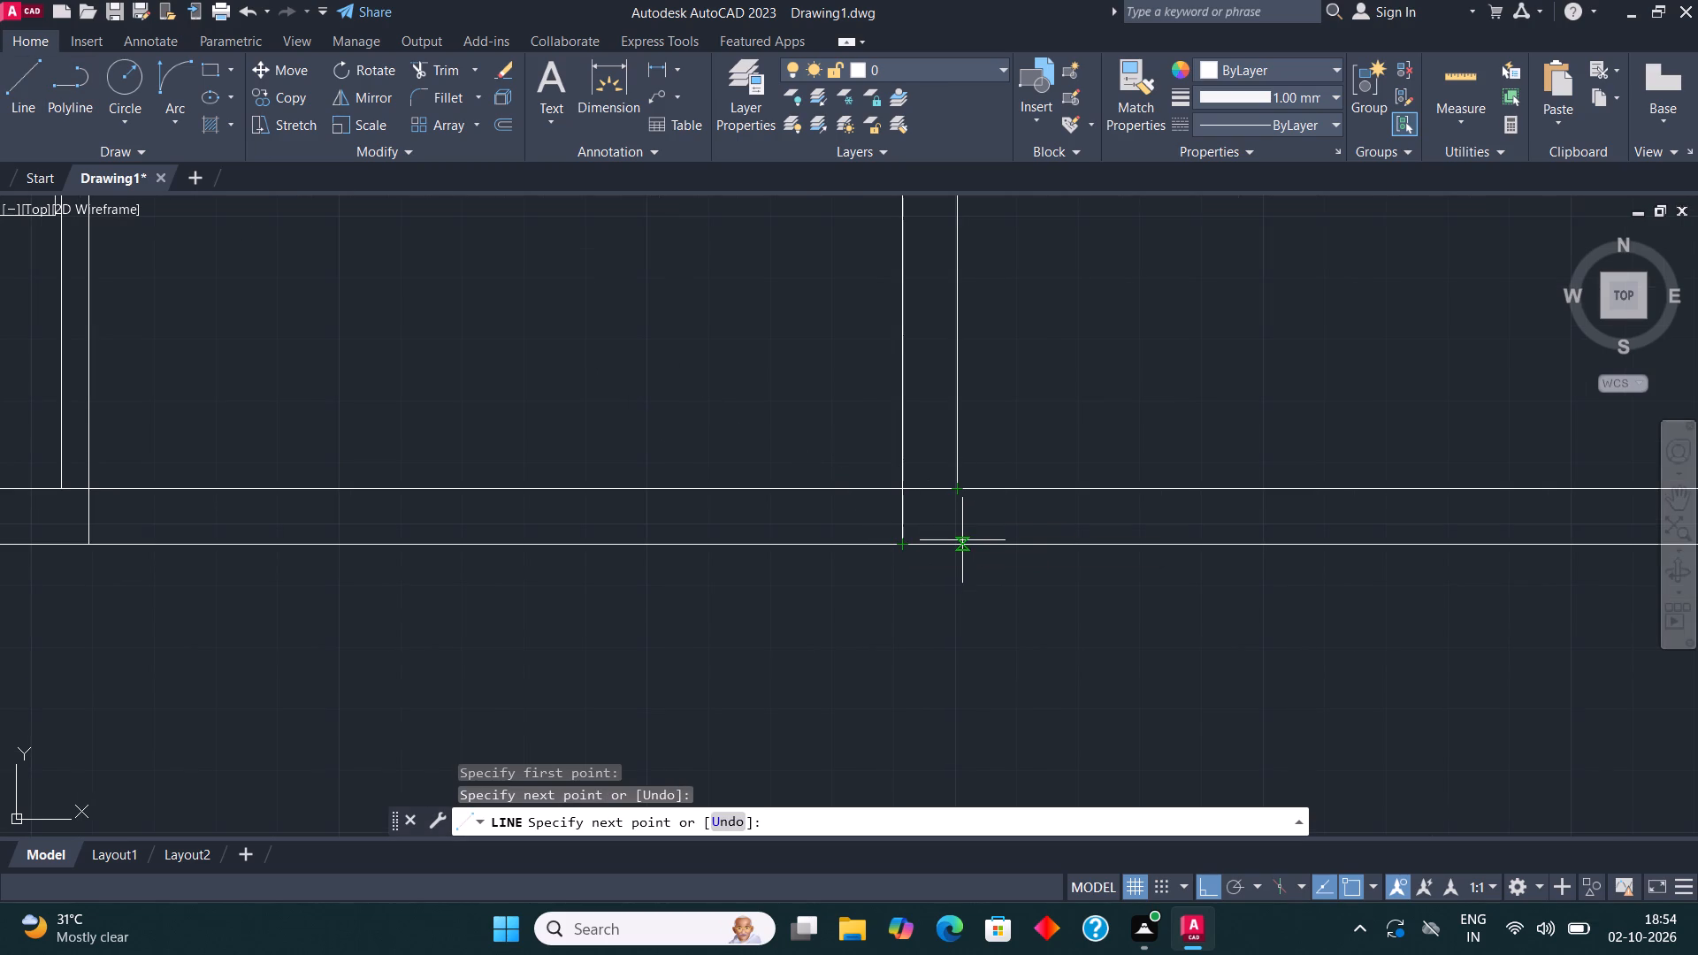
{"action": "left_click", "coordinate": [957, 537]}
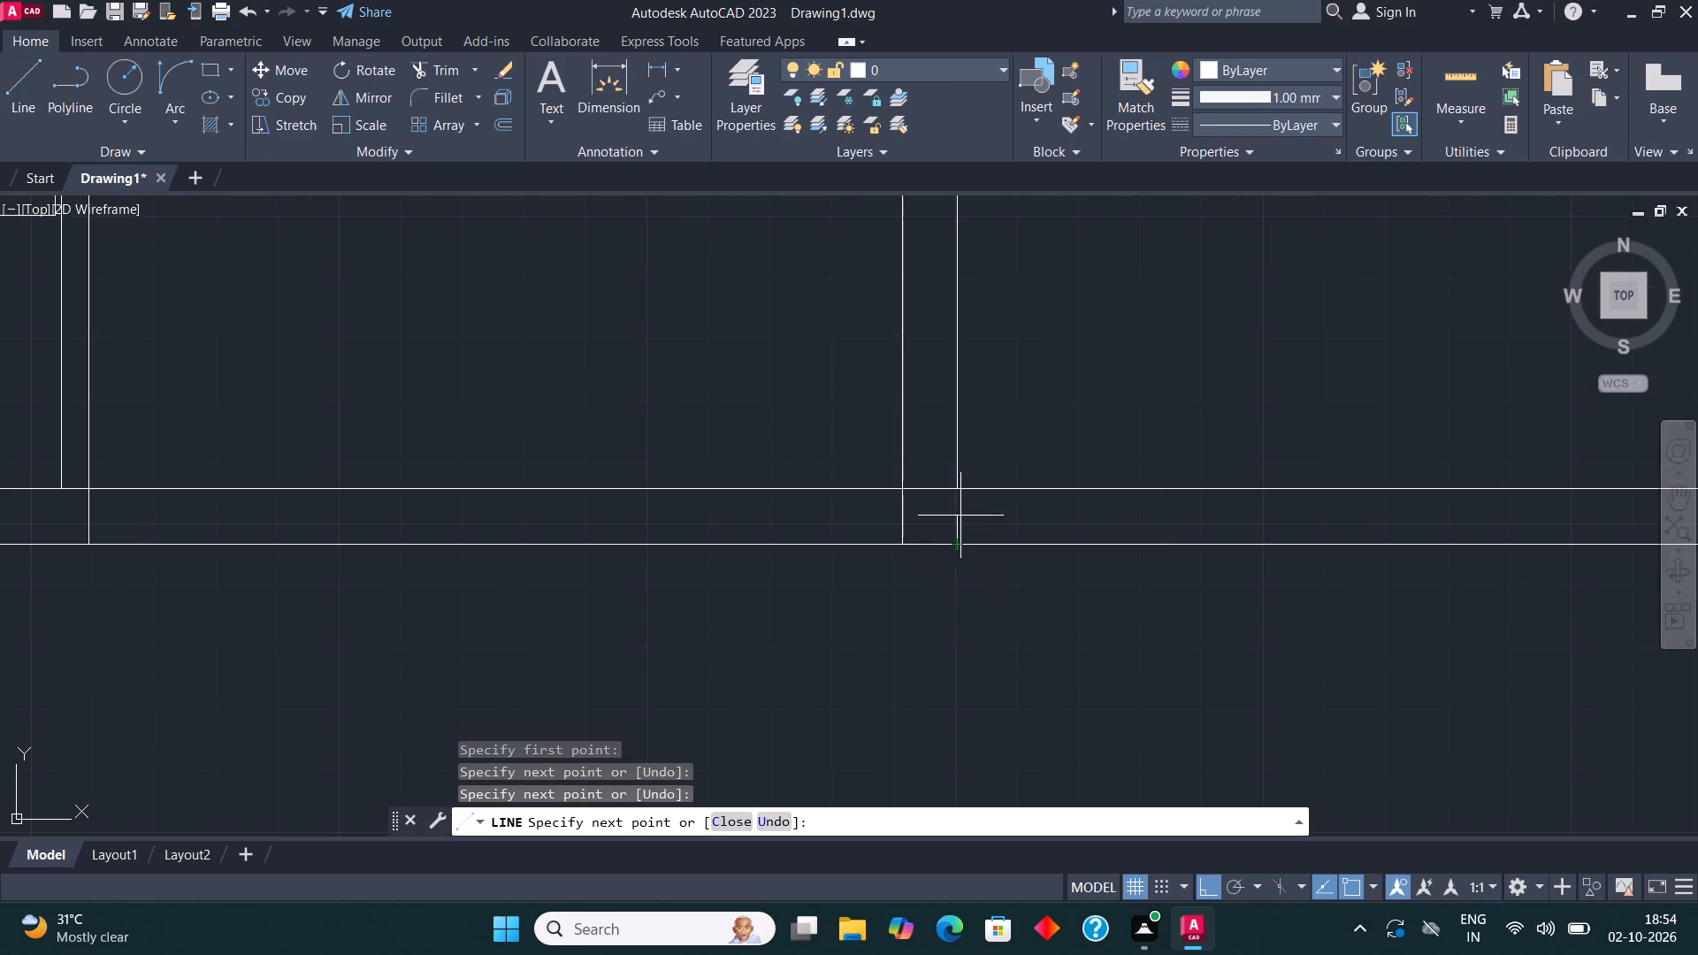
{"action": "left_click", "coordinate": [960, 484]}
{"action": "key", "text": "Escape"}
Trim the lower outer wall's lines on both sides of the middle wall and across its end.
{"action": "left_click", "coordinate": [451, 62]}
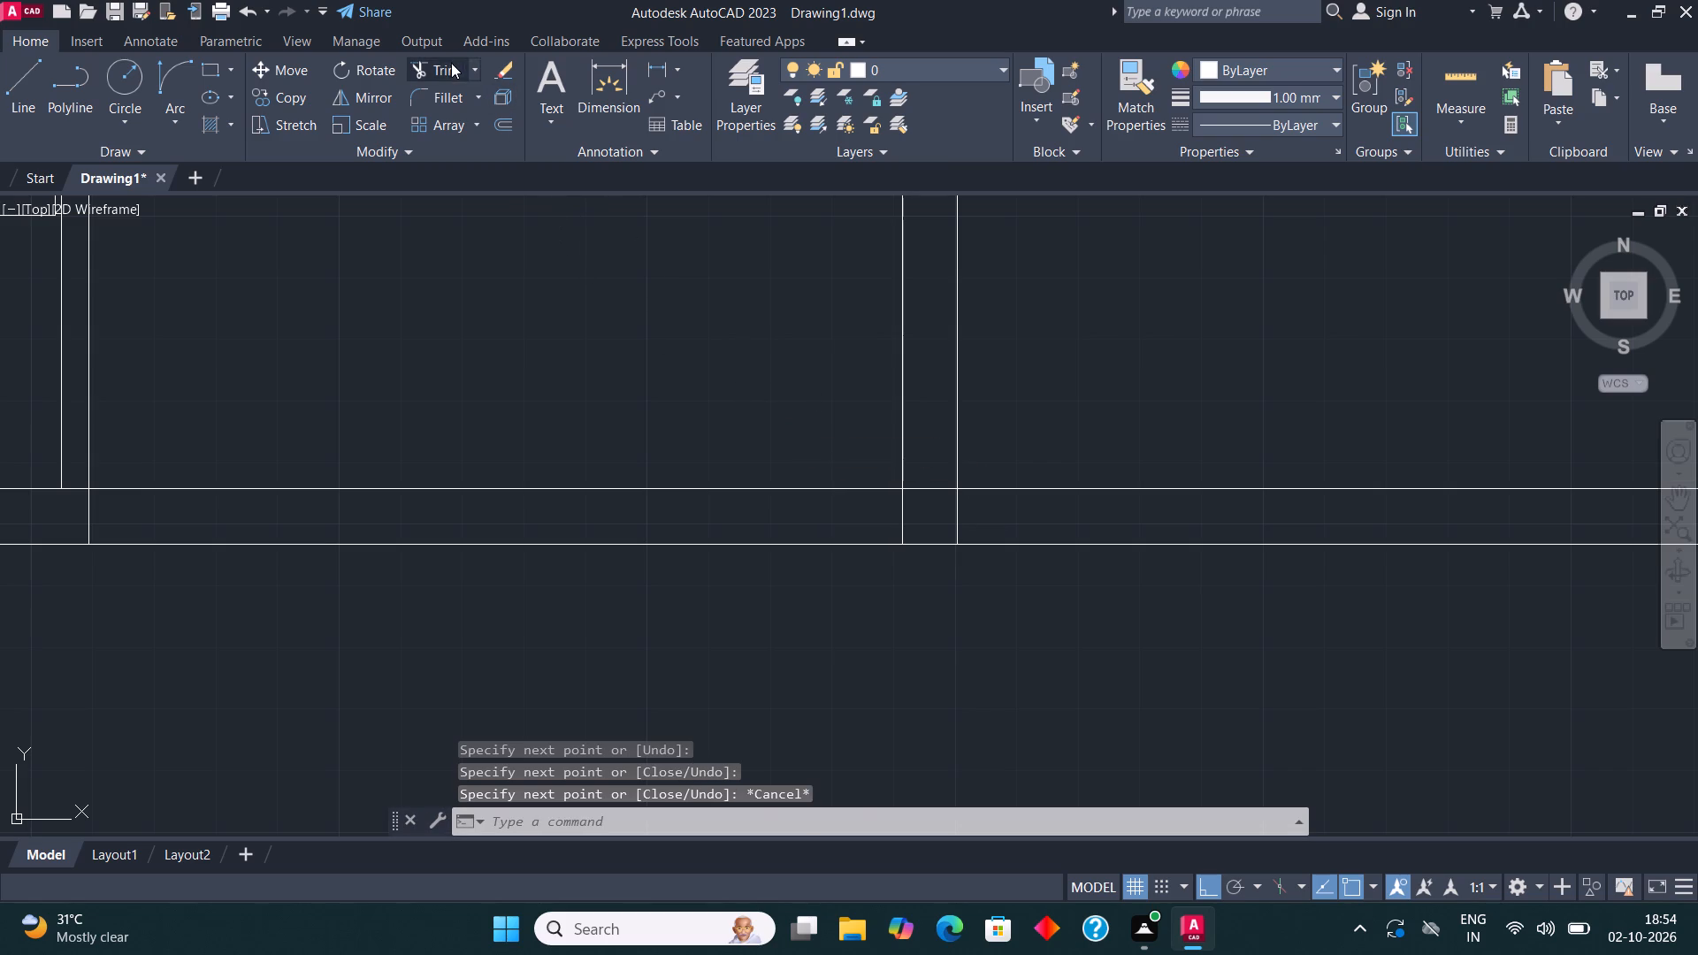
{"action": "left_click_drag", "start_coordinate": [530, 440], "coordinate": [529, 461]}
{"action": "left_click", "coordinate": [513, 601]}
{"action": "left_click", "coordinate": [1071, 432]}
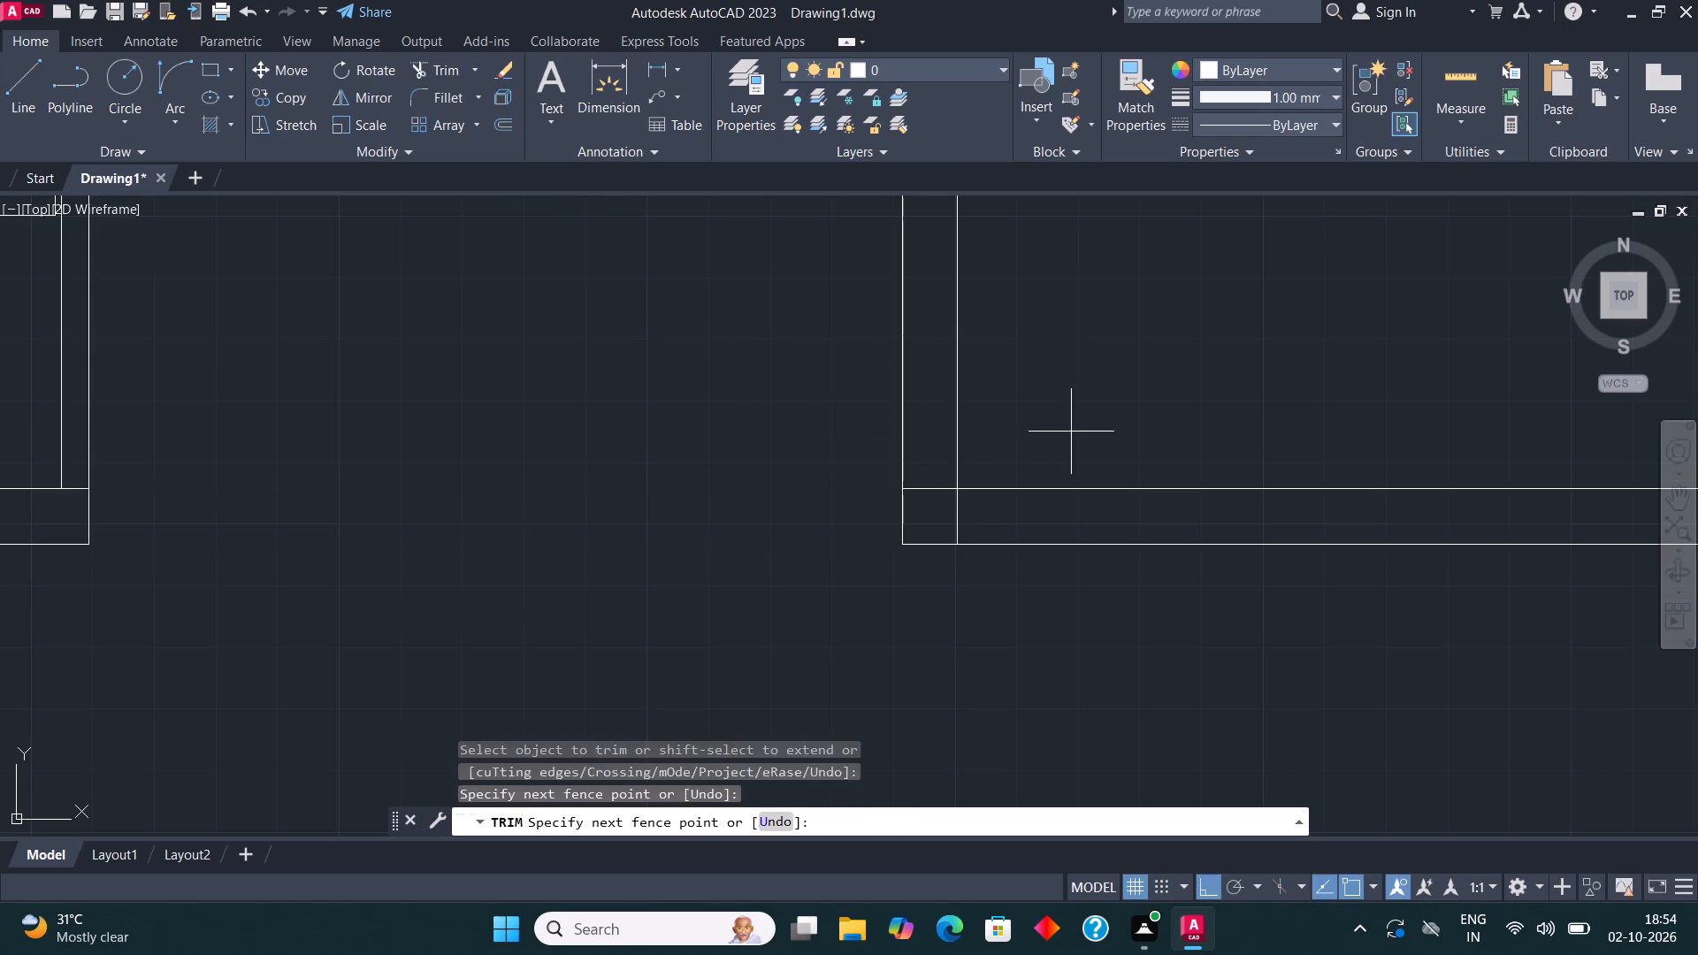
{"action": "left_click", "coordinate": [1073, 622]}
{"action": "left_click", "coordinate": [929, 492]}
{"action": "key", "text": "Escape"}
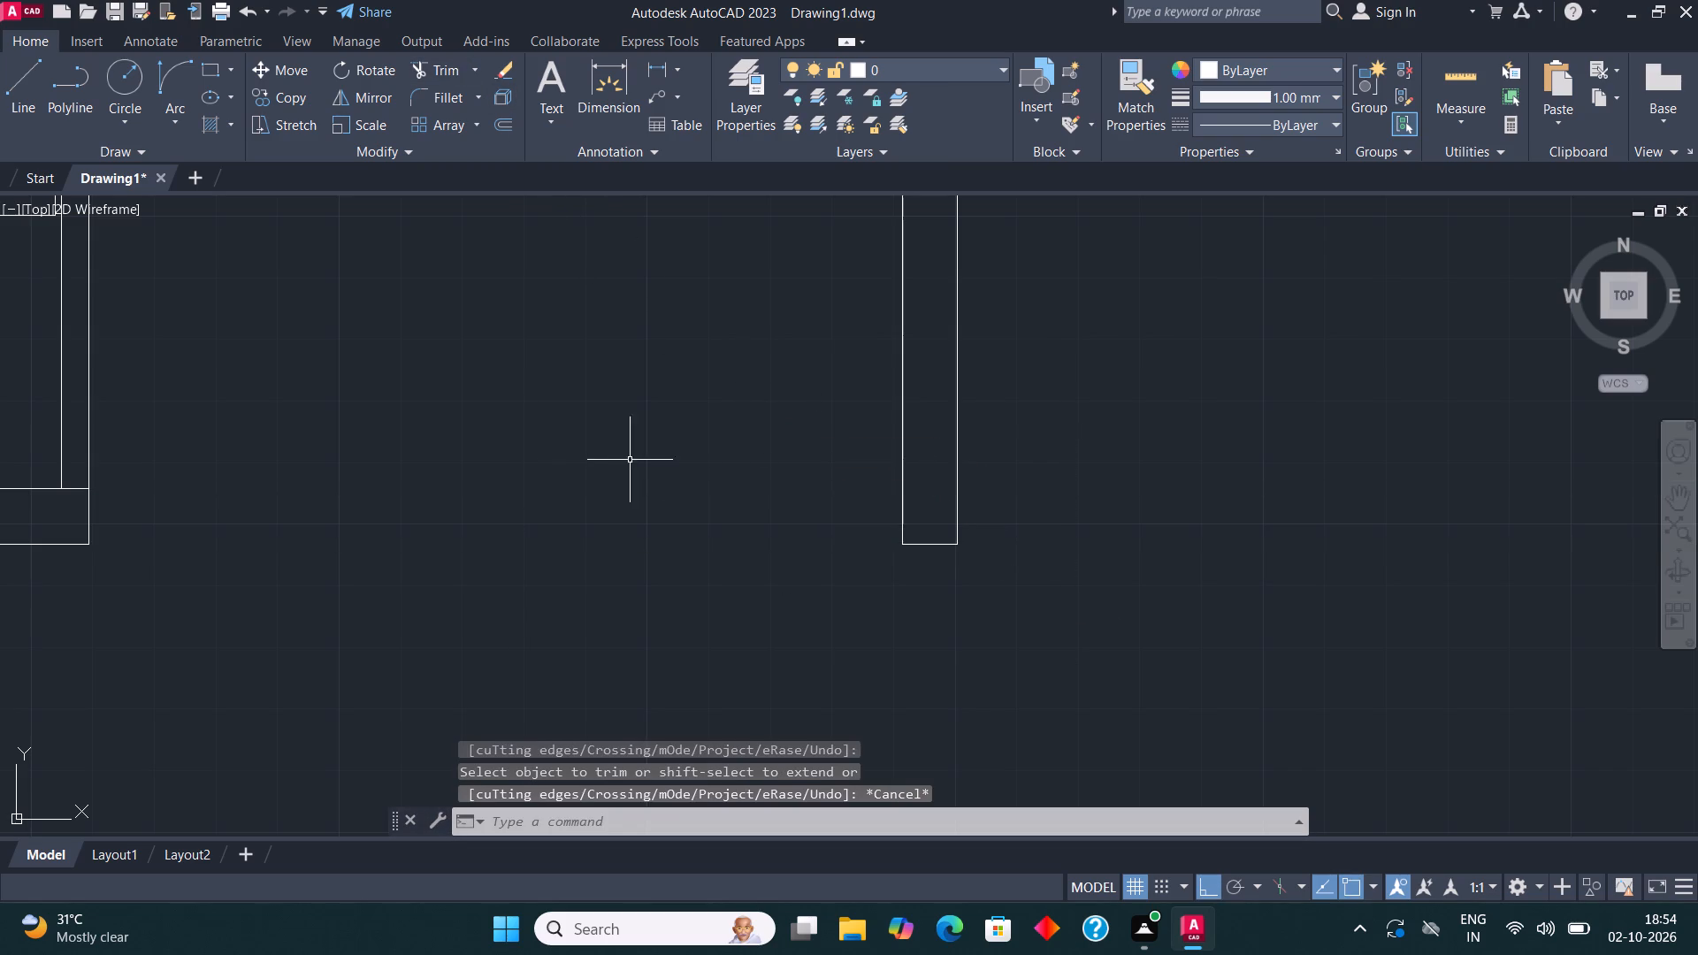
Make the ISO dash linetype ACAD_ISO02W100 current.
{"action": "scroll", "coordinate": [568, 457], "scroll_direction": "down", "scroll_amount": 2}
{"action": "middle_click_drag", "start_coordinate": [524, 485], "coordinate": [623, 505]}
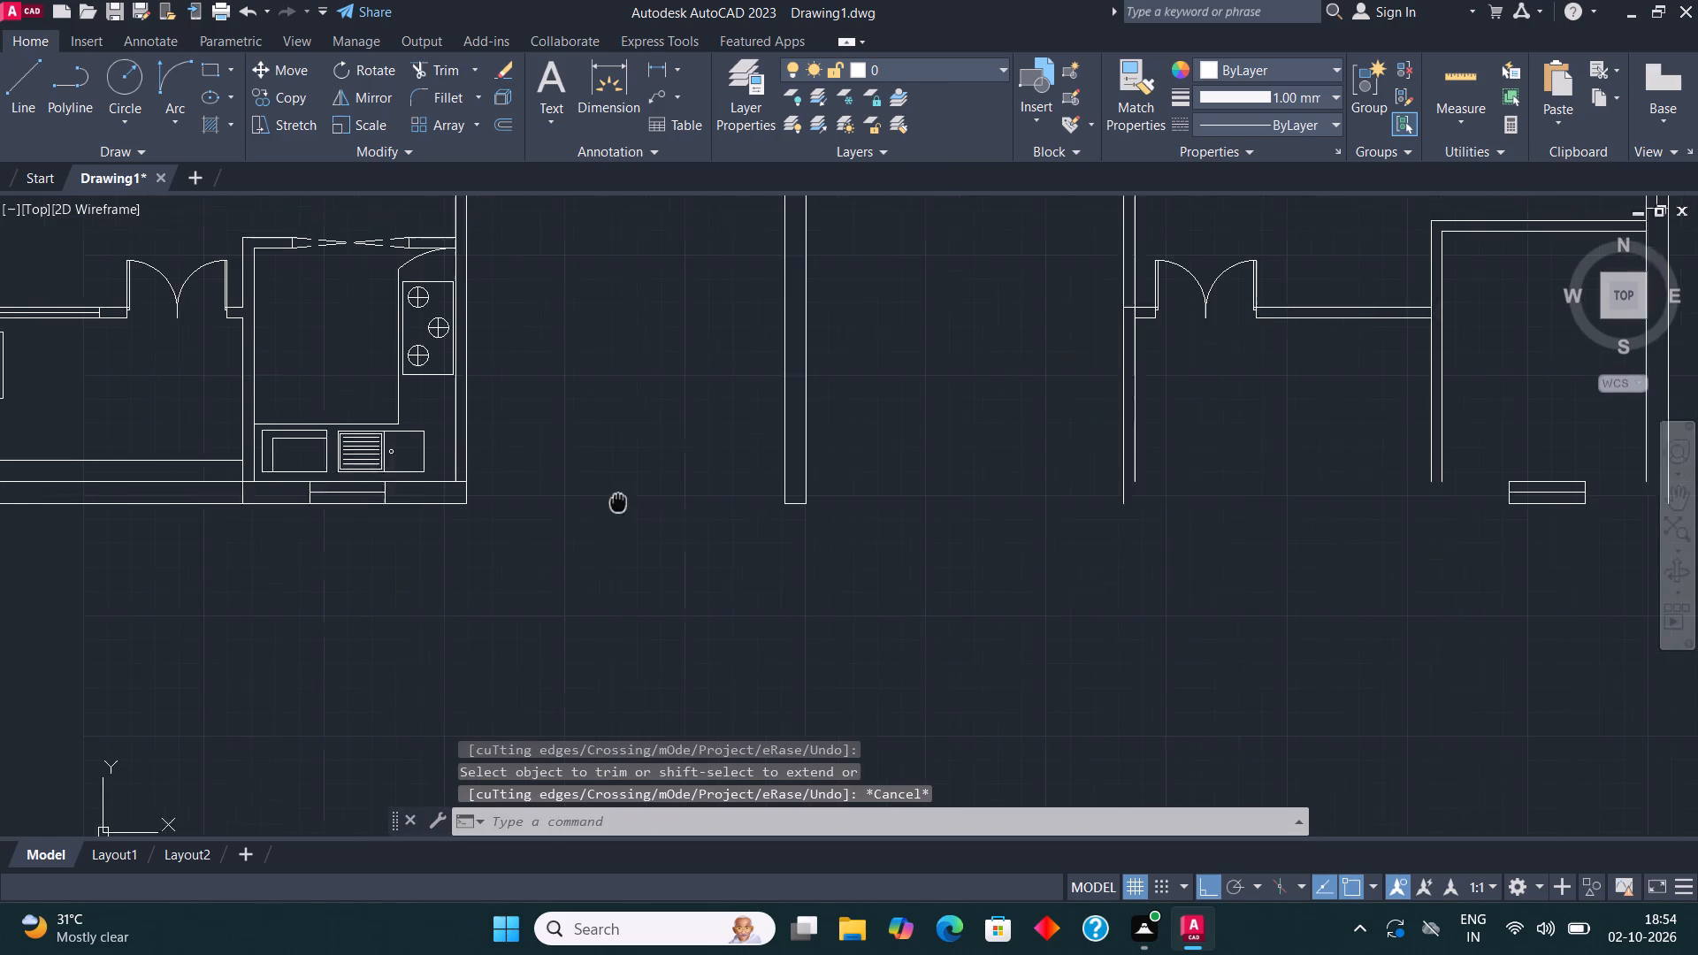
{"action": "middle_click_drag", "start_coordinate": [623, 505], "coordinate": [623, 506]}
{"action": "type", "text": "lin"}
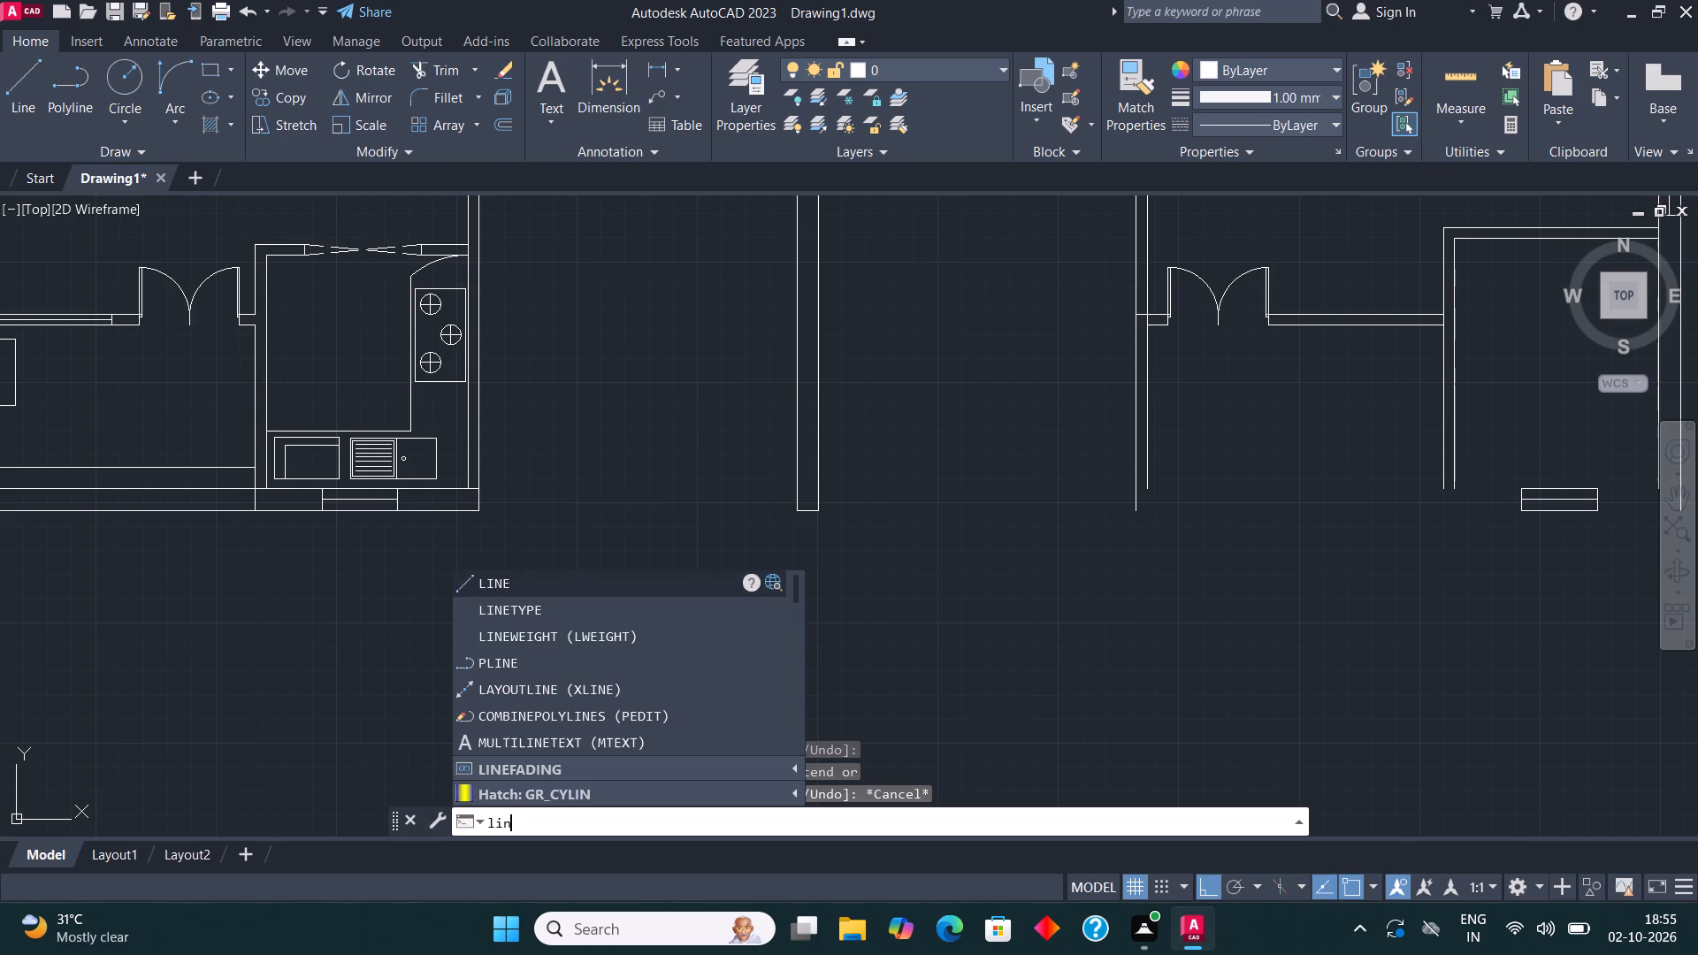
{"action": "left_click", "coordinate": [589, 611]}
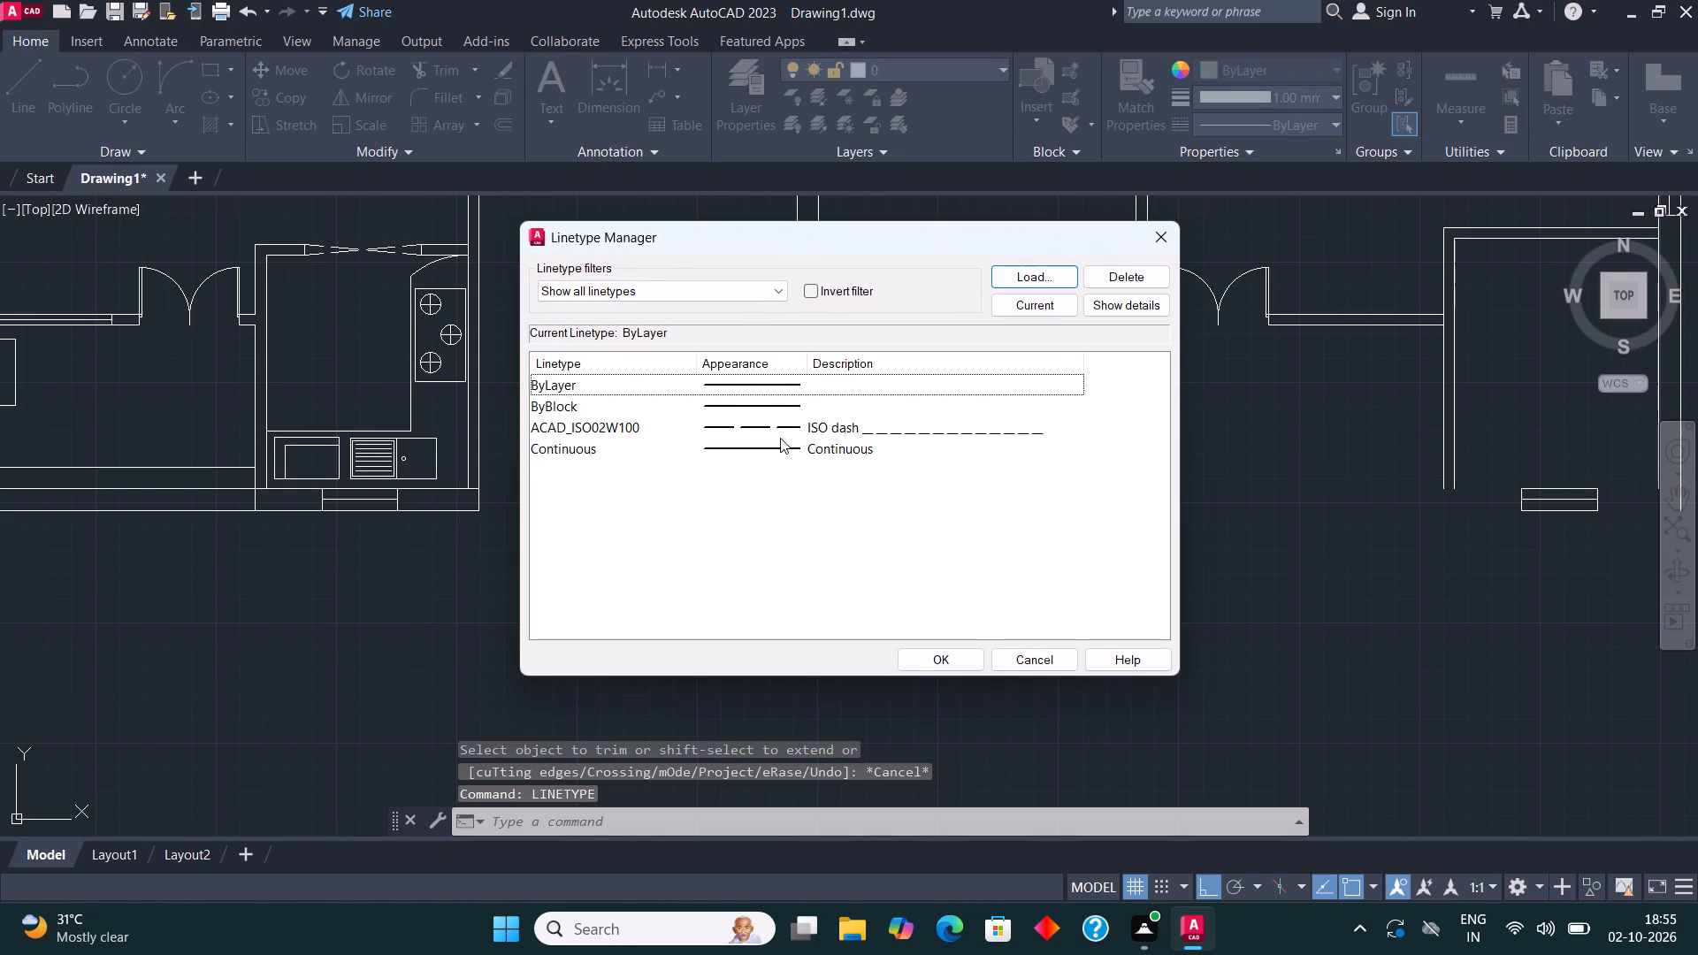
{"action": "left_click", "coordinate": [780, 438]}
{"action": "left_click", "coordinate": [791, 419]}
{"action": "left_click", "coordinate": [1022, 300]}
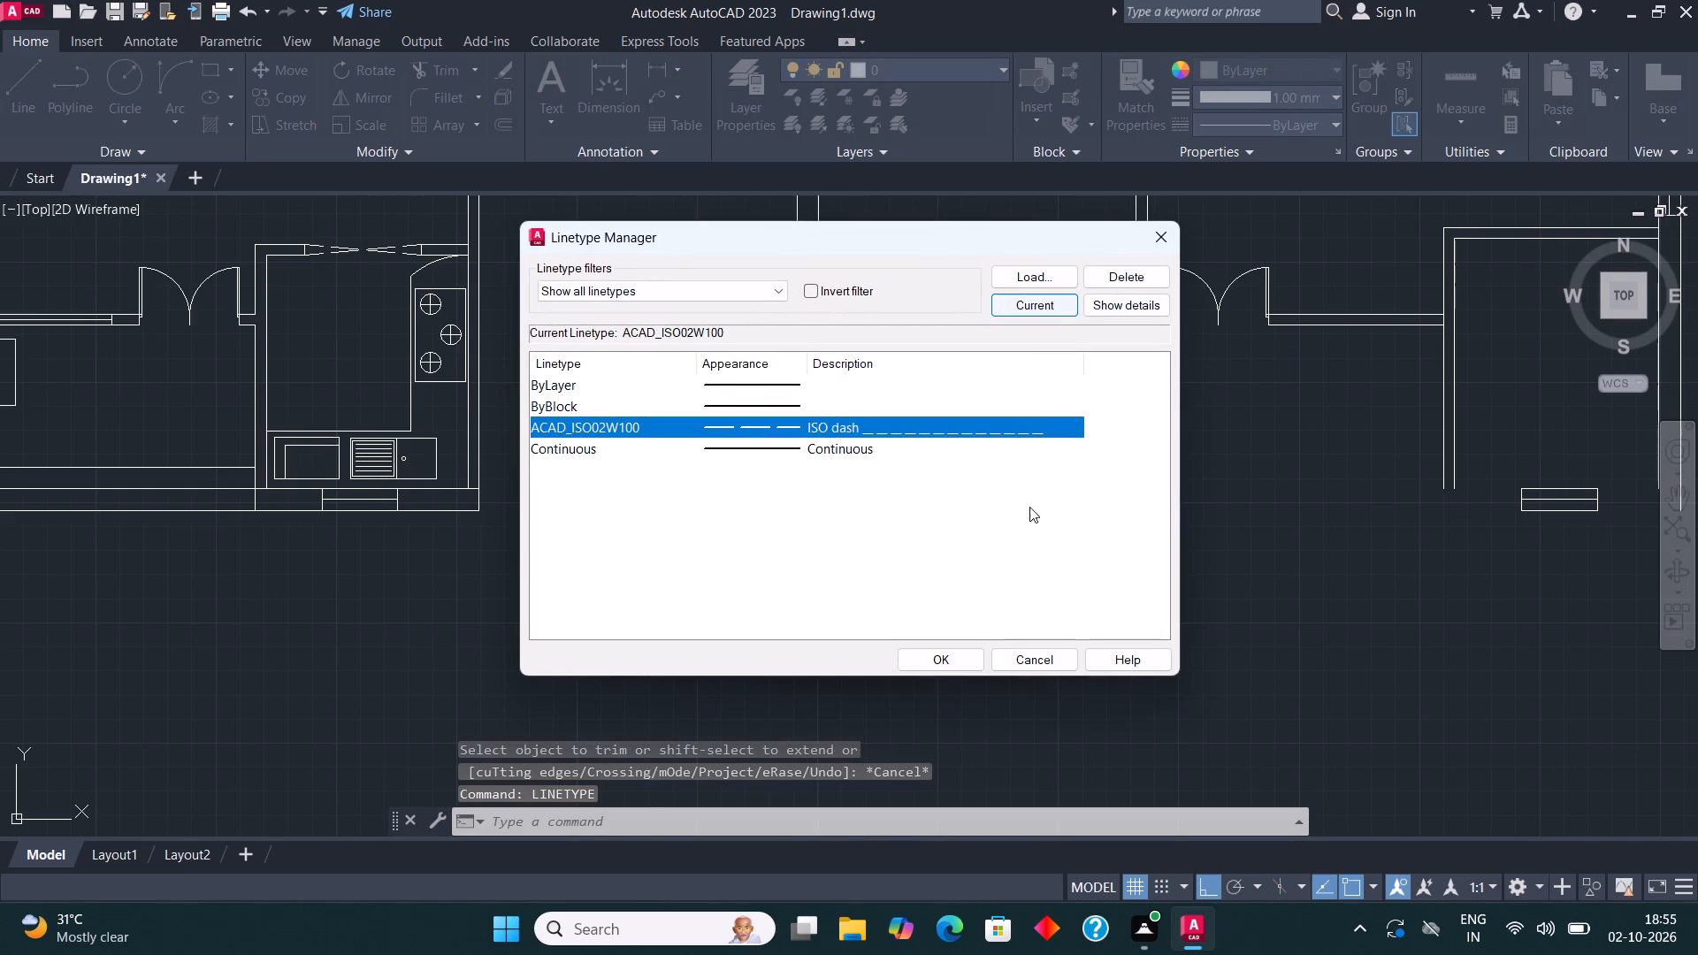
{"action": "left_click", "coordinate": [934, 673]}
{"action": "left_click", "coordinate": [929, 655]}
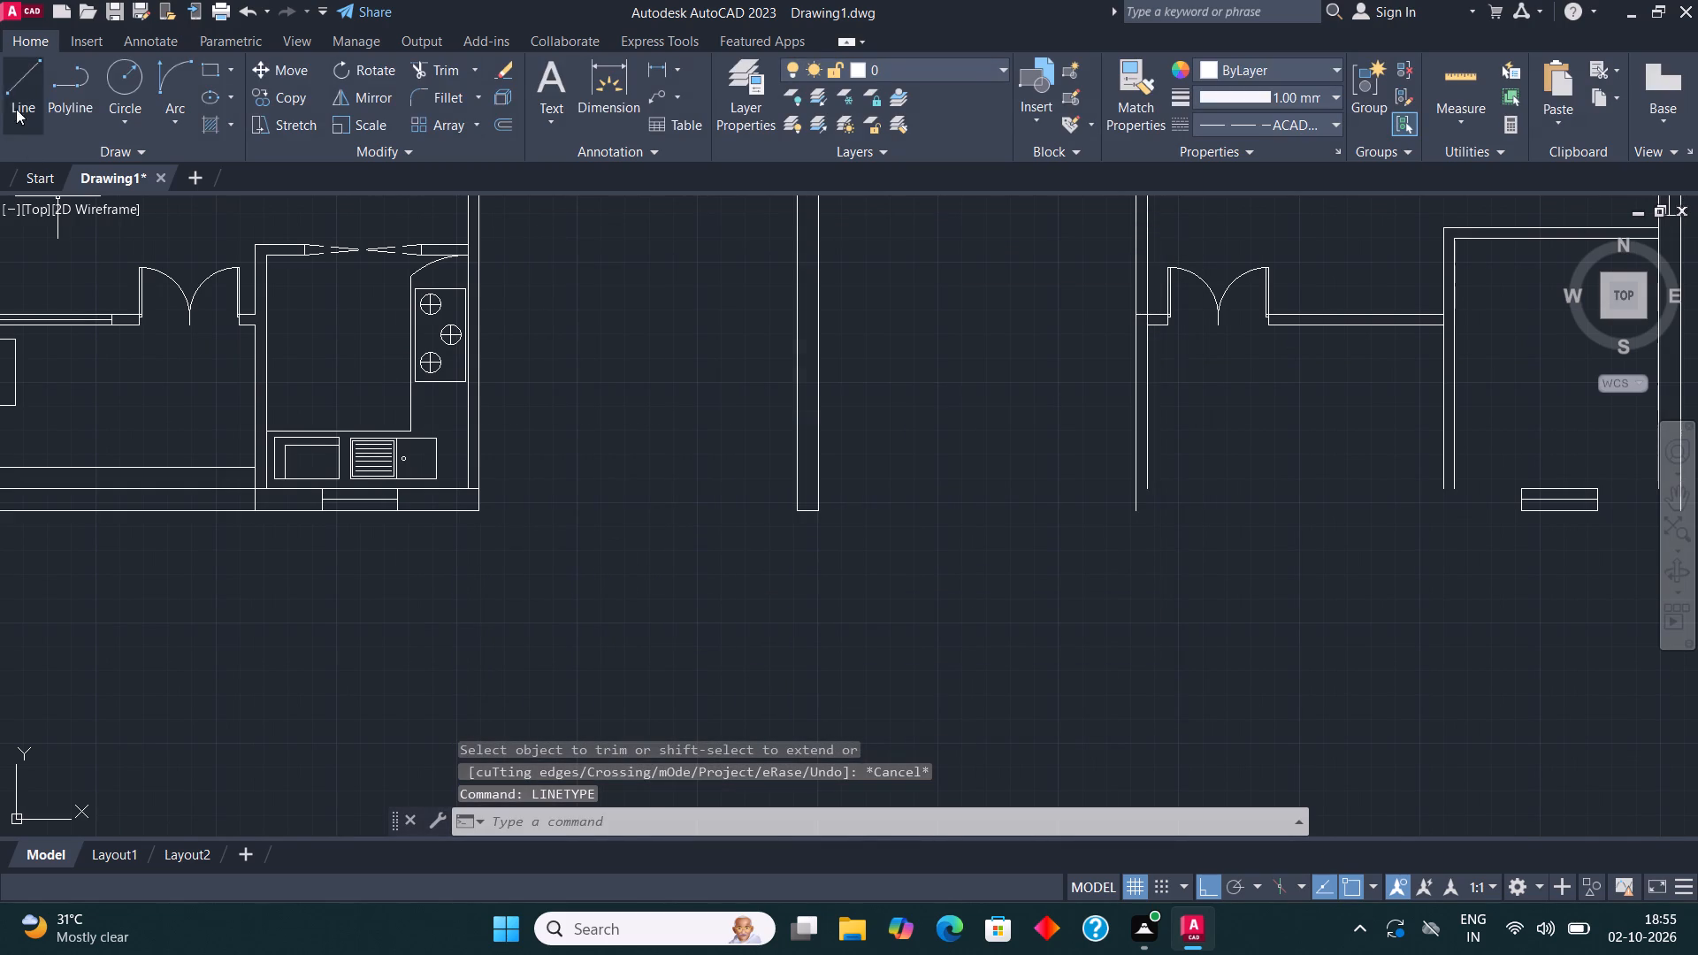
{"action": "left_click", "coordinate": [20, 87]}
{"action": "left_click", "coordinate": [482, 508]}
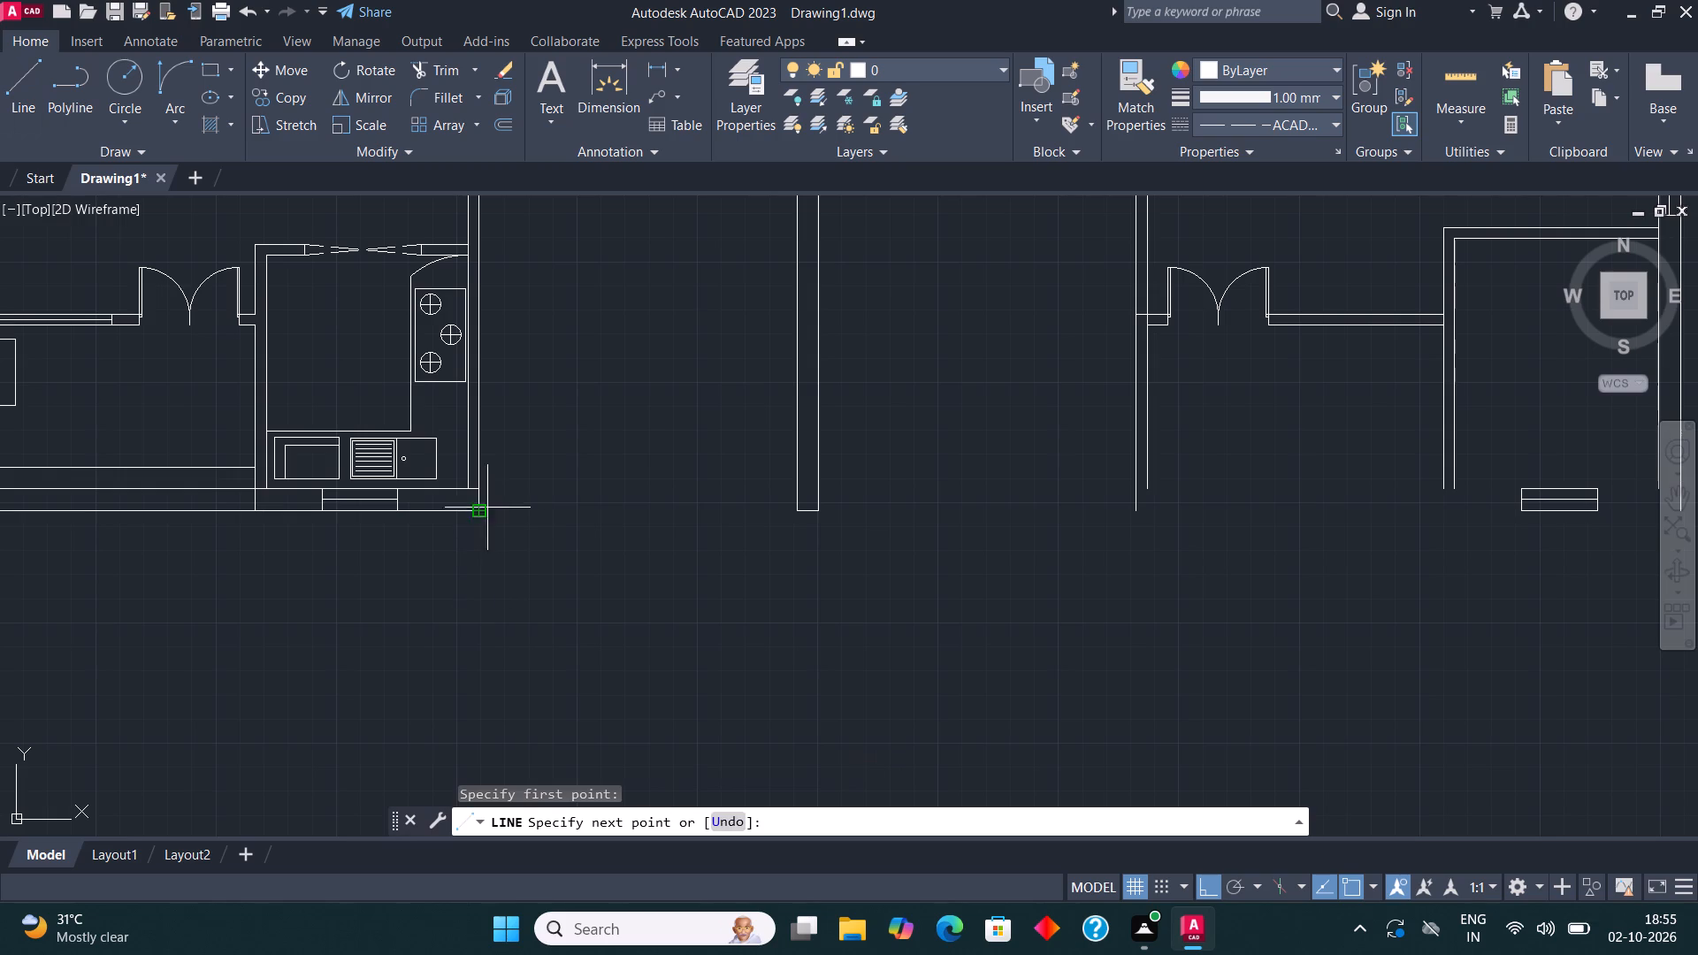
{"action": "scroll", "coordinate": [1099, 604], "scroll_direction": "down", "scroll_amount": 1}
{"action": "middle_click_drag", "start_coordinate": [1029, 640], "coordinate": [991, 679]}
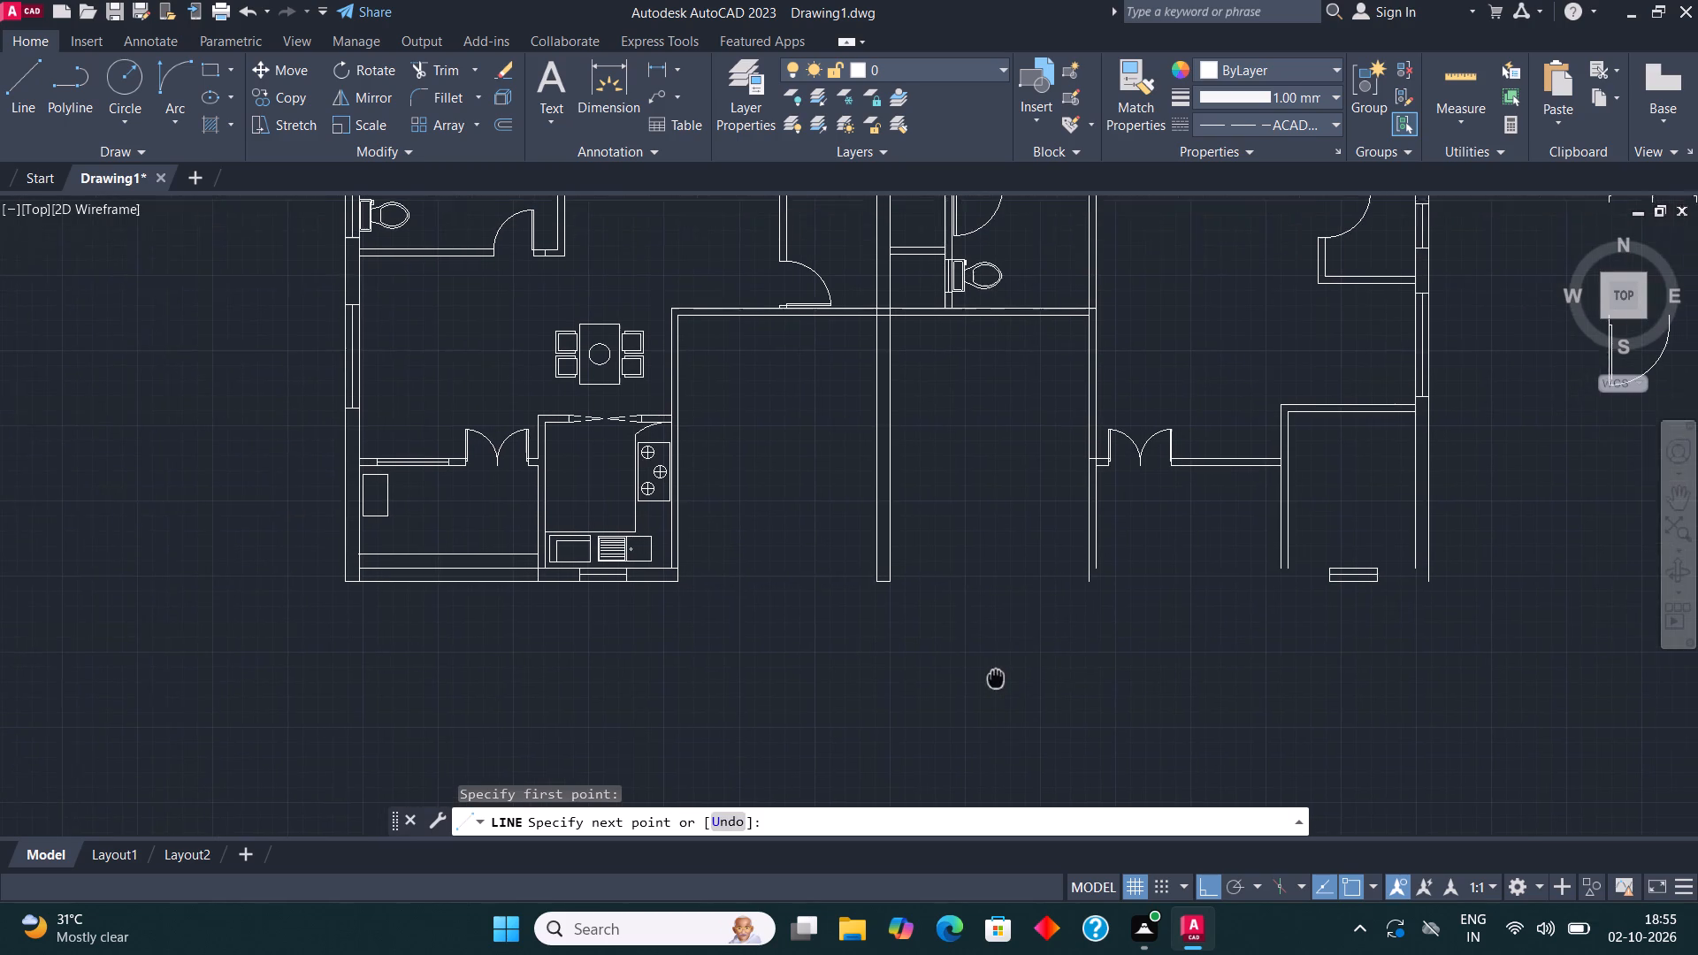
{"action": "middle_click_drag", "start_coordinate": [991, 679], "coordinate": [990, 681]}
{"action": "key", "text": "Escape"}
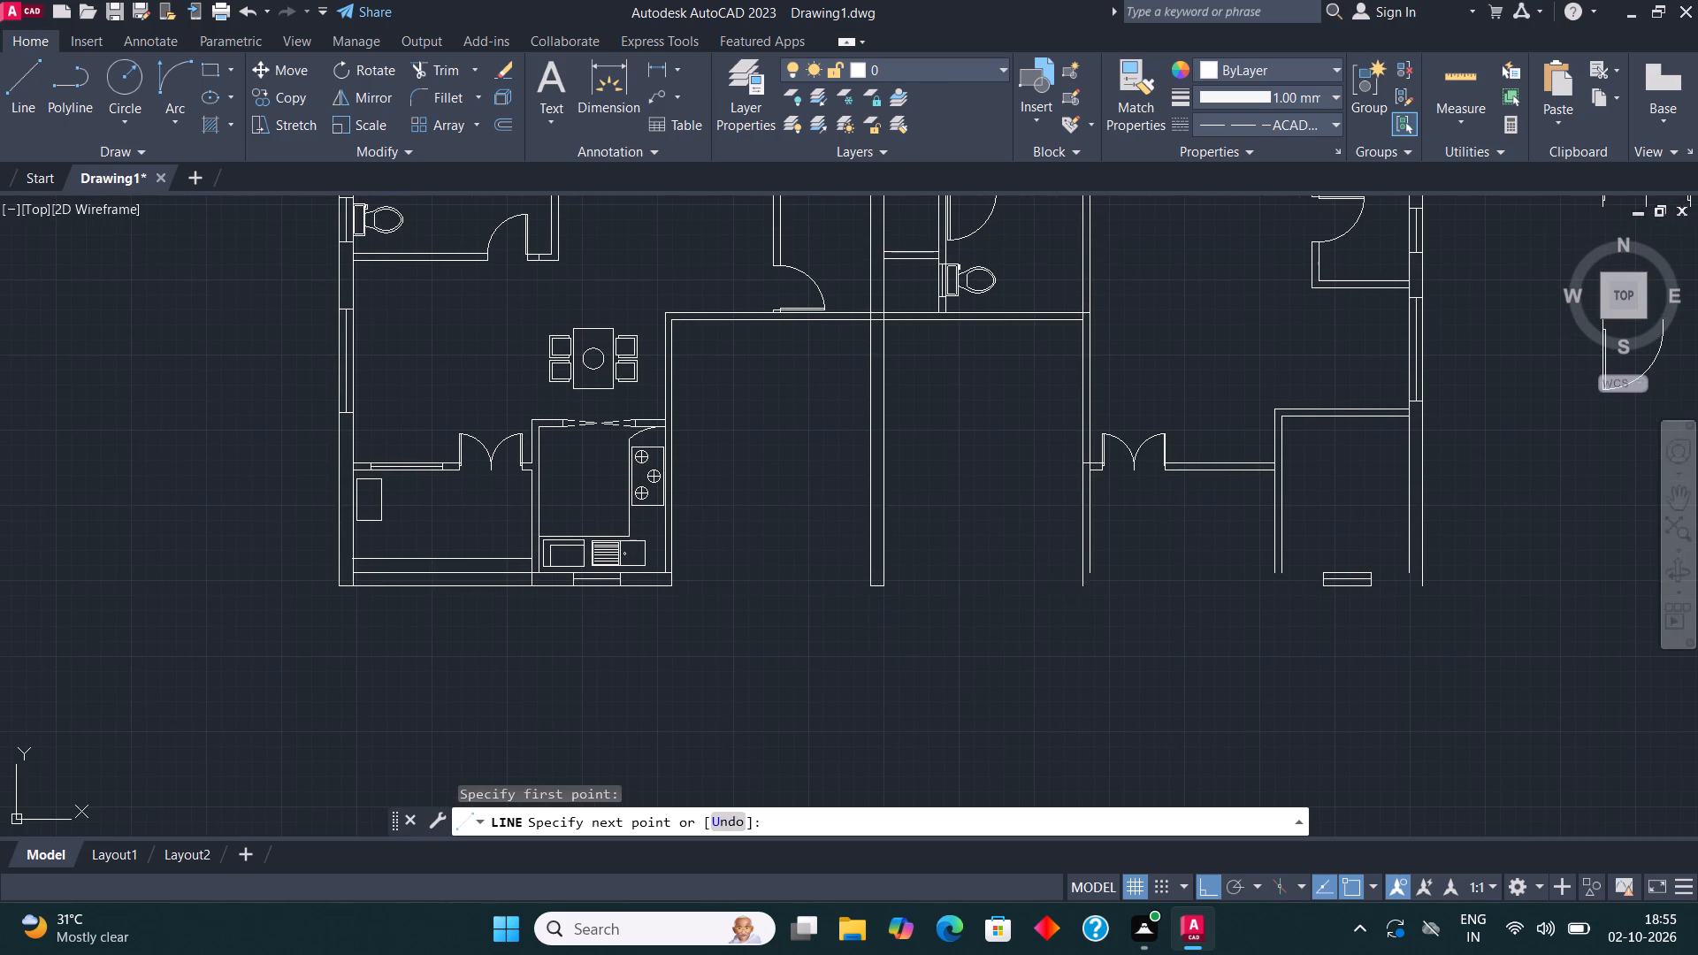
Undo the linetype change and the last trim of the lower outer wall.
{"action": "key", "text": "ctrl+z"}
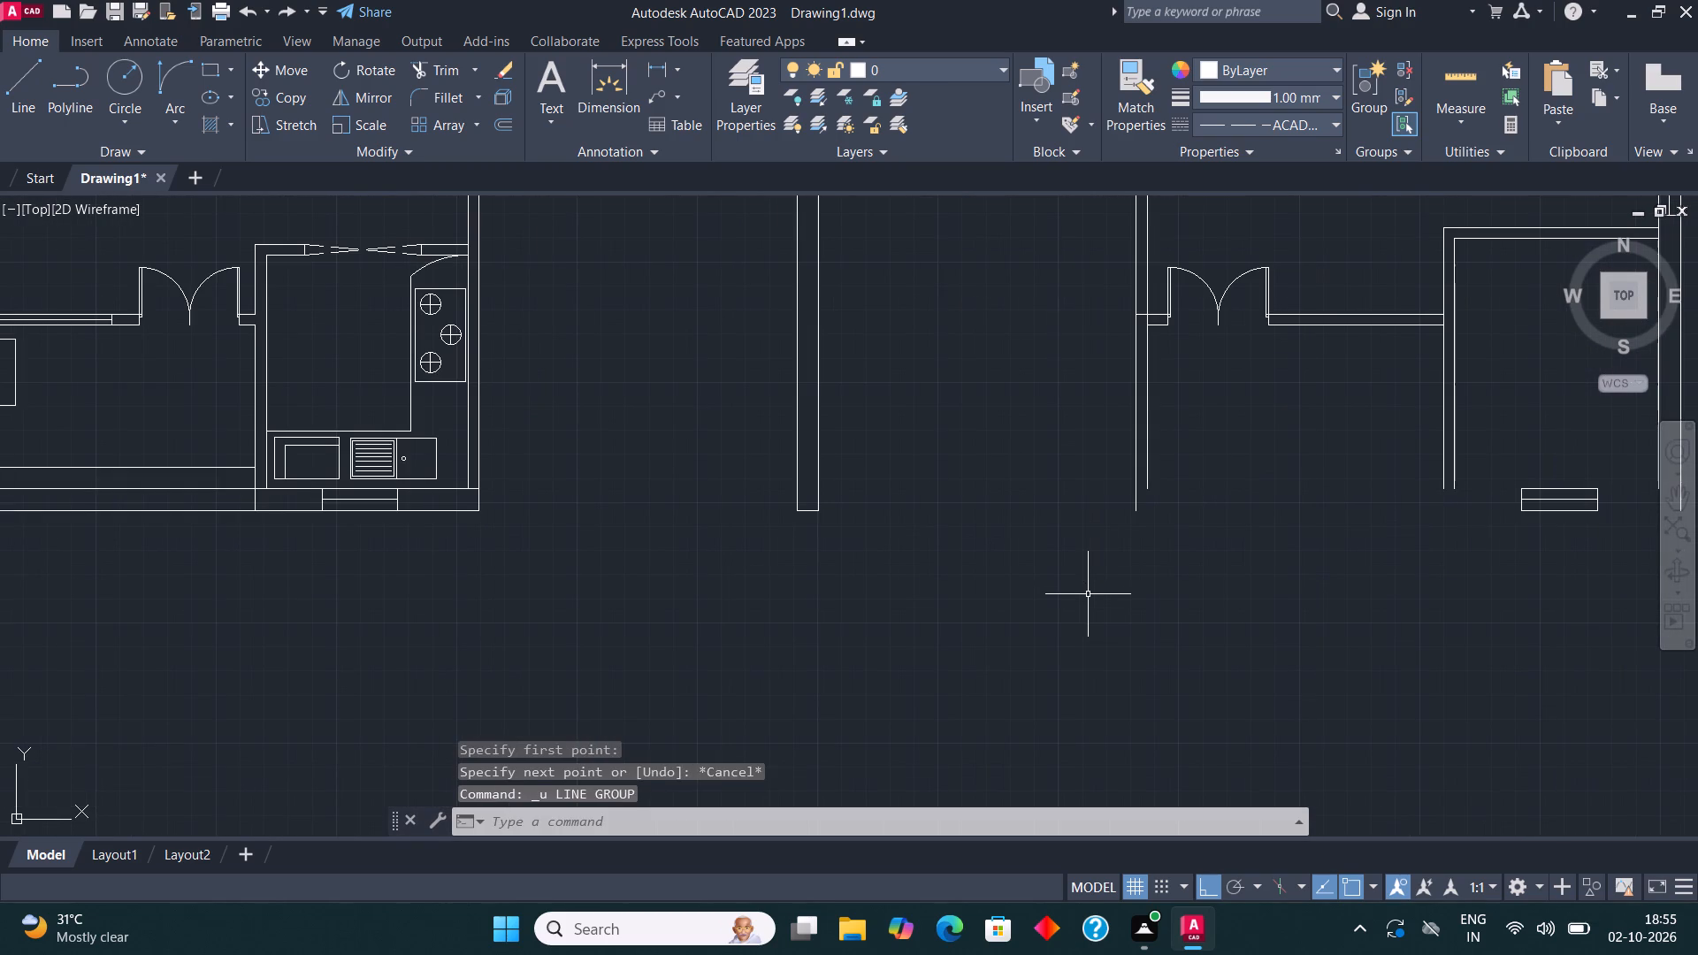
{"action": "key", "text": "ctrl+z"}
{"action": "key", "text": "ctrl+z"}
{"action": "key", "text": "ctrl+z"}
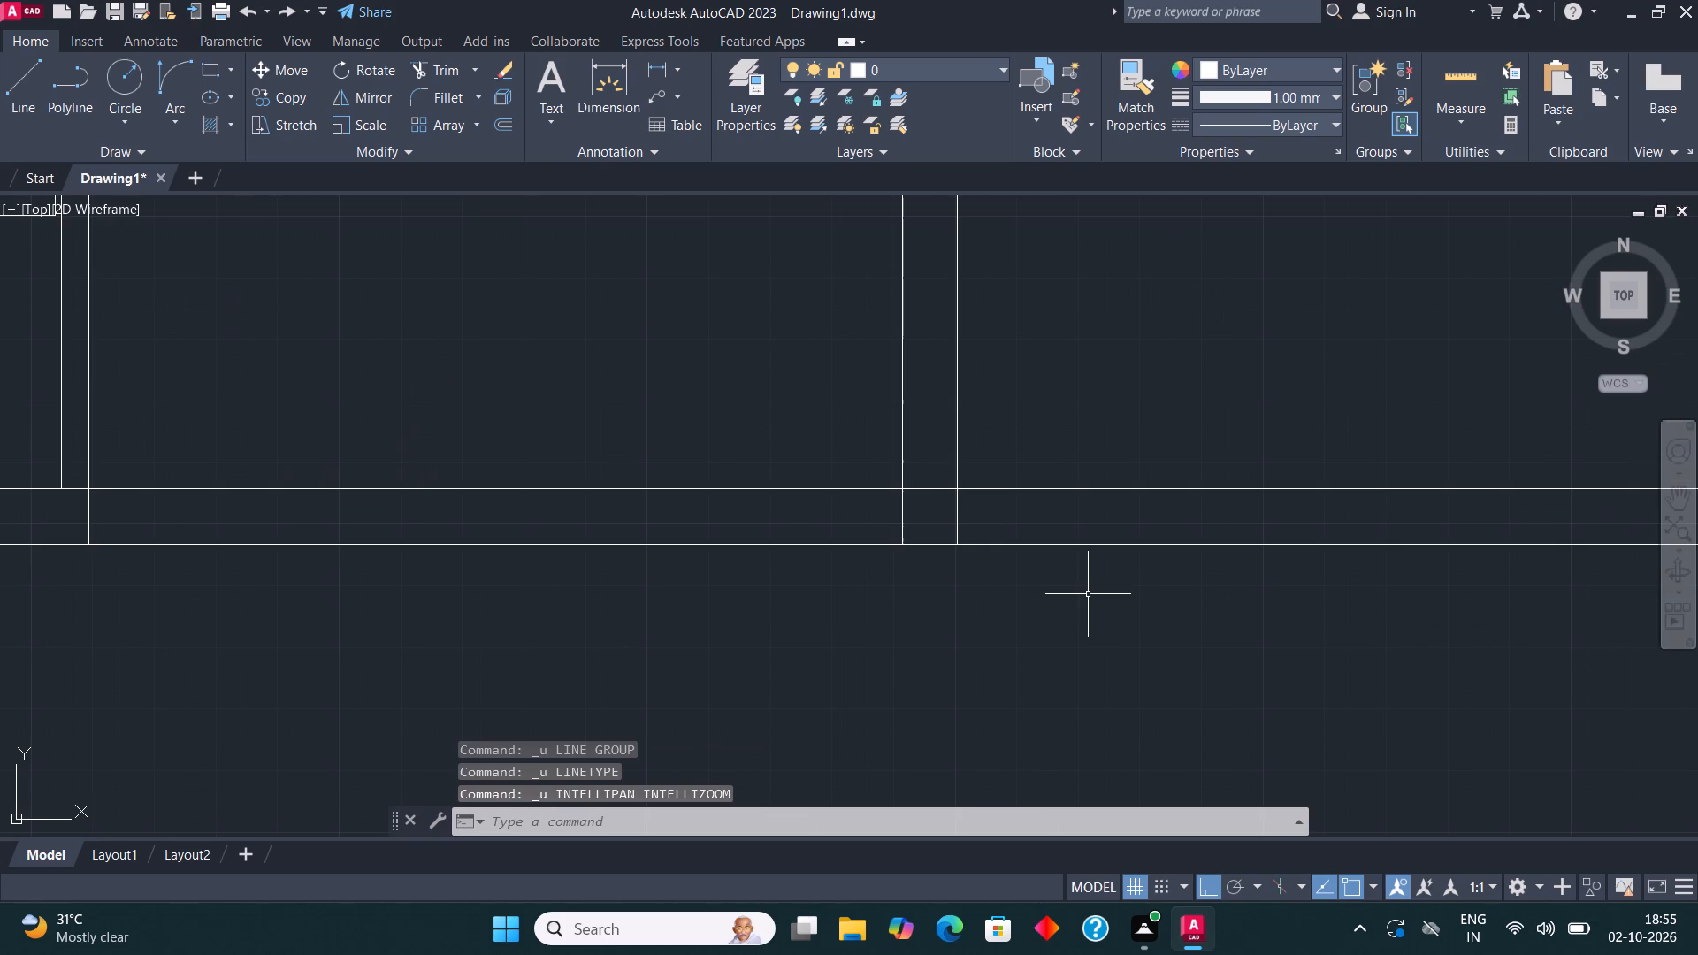
Trim away both lines of the lower outer wall between the middle wall and the right-hand unit's side wall.
{"action": "scroll", "coordinate": [1069, 605], "scroll_direction": "down", "scroll_amount": 3}
{"action": "middle_click_drag", "start_coordinate": [1071, 606], "coordinate": [780, 599]}
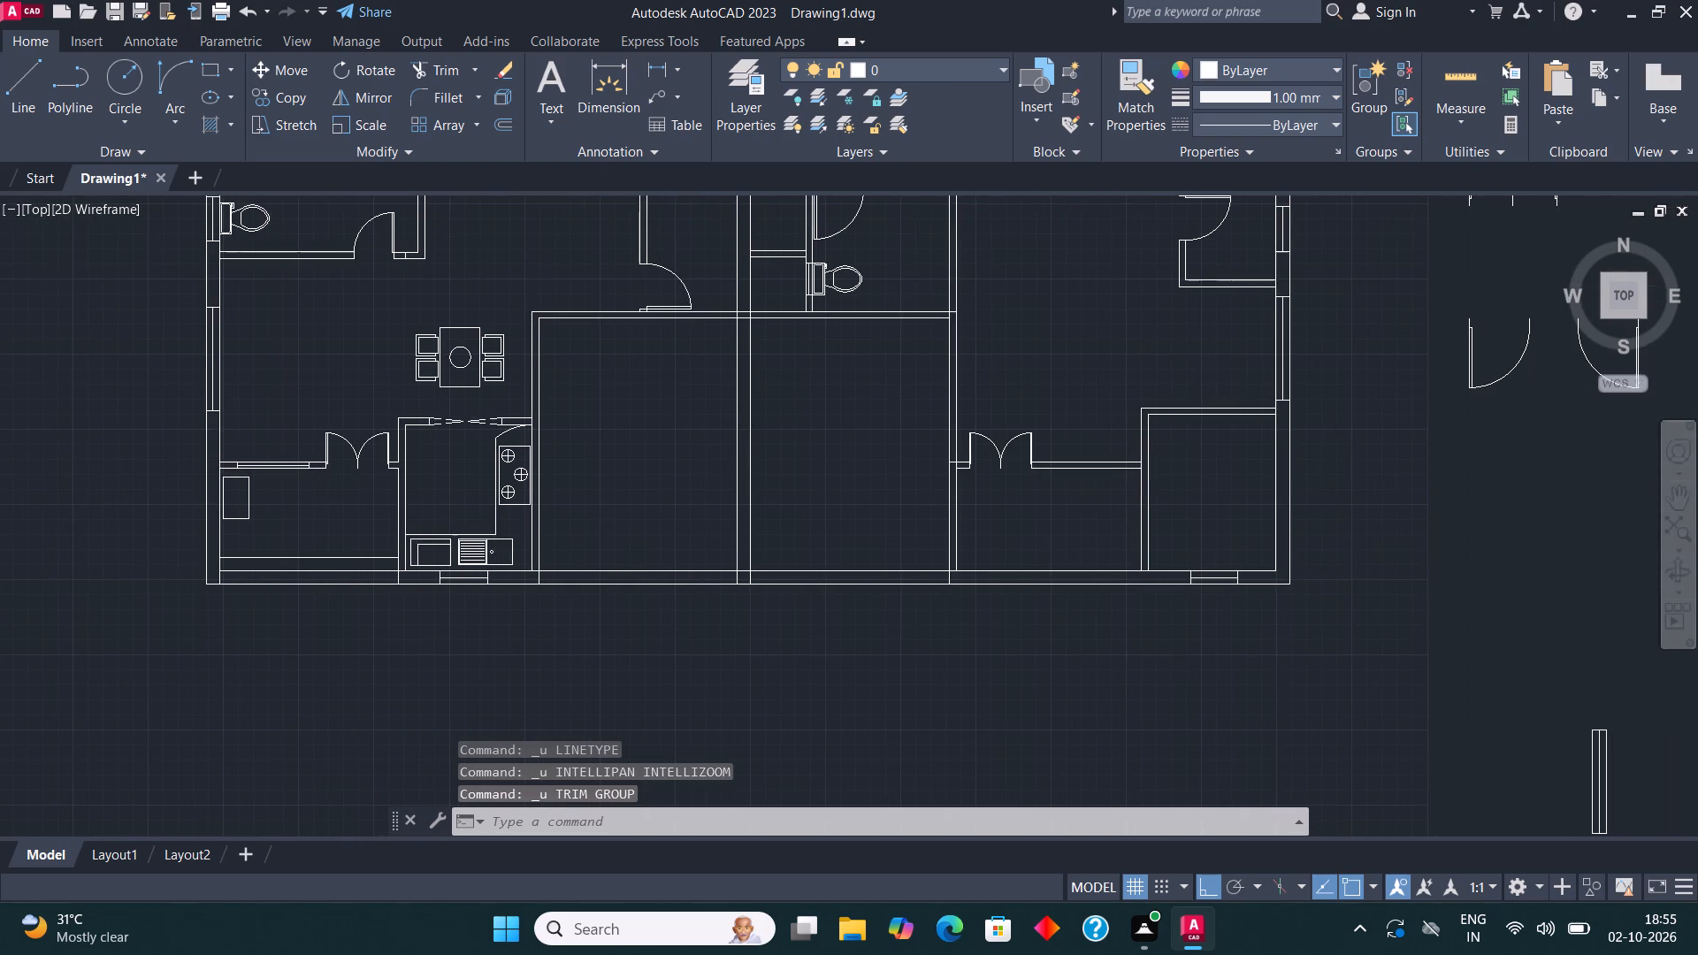
{"action": "scroll", "coordinate": [780, 598], "scroll_direction": "up", "scroll_amount": 2}
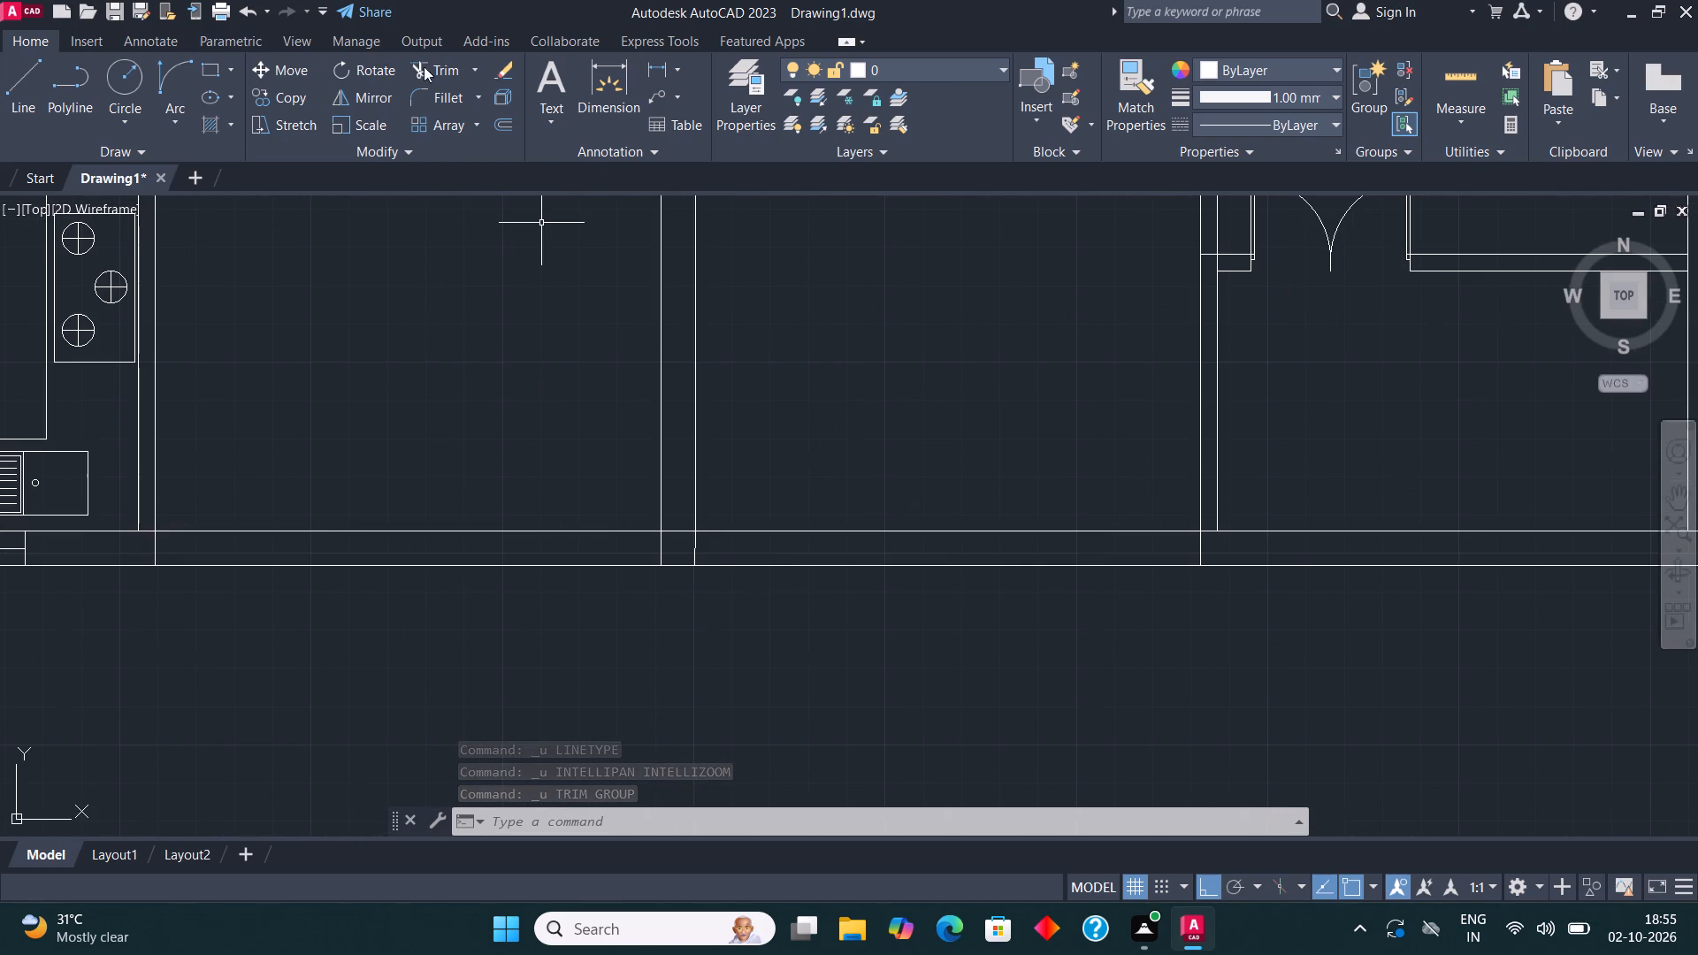
{"action": "left_click", "coordinate": [436, 66]}
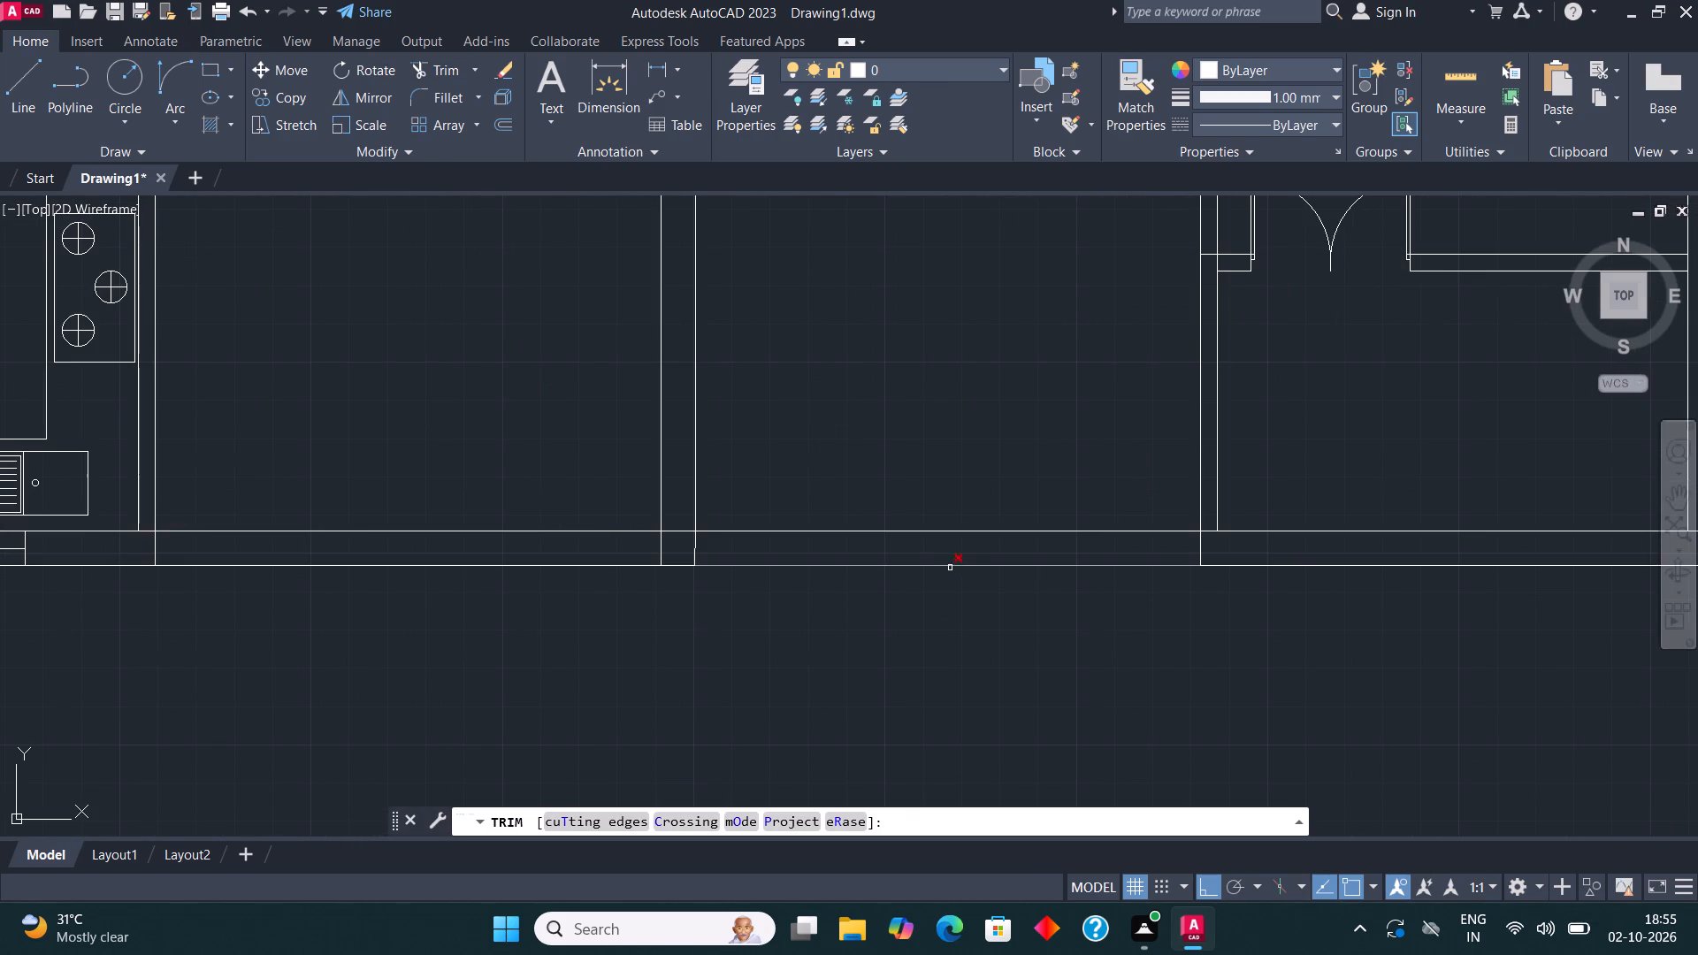
{"action": "left_click", "coordinate": [948, 566]}
{"action": "left_click", "coordinate": [948, 566]}
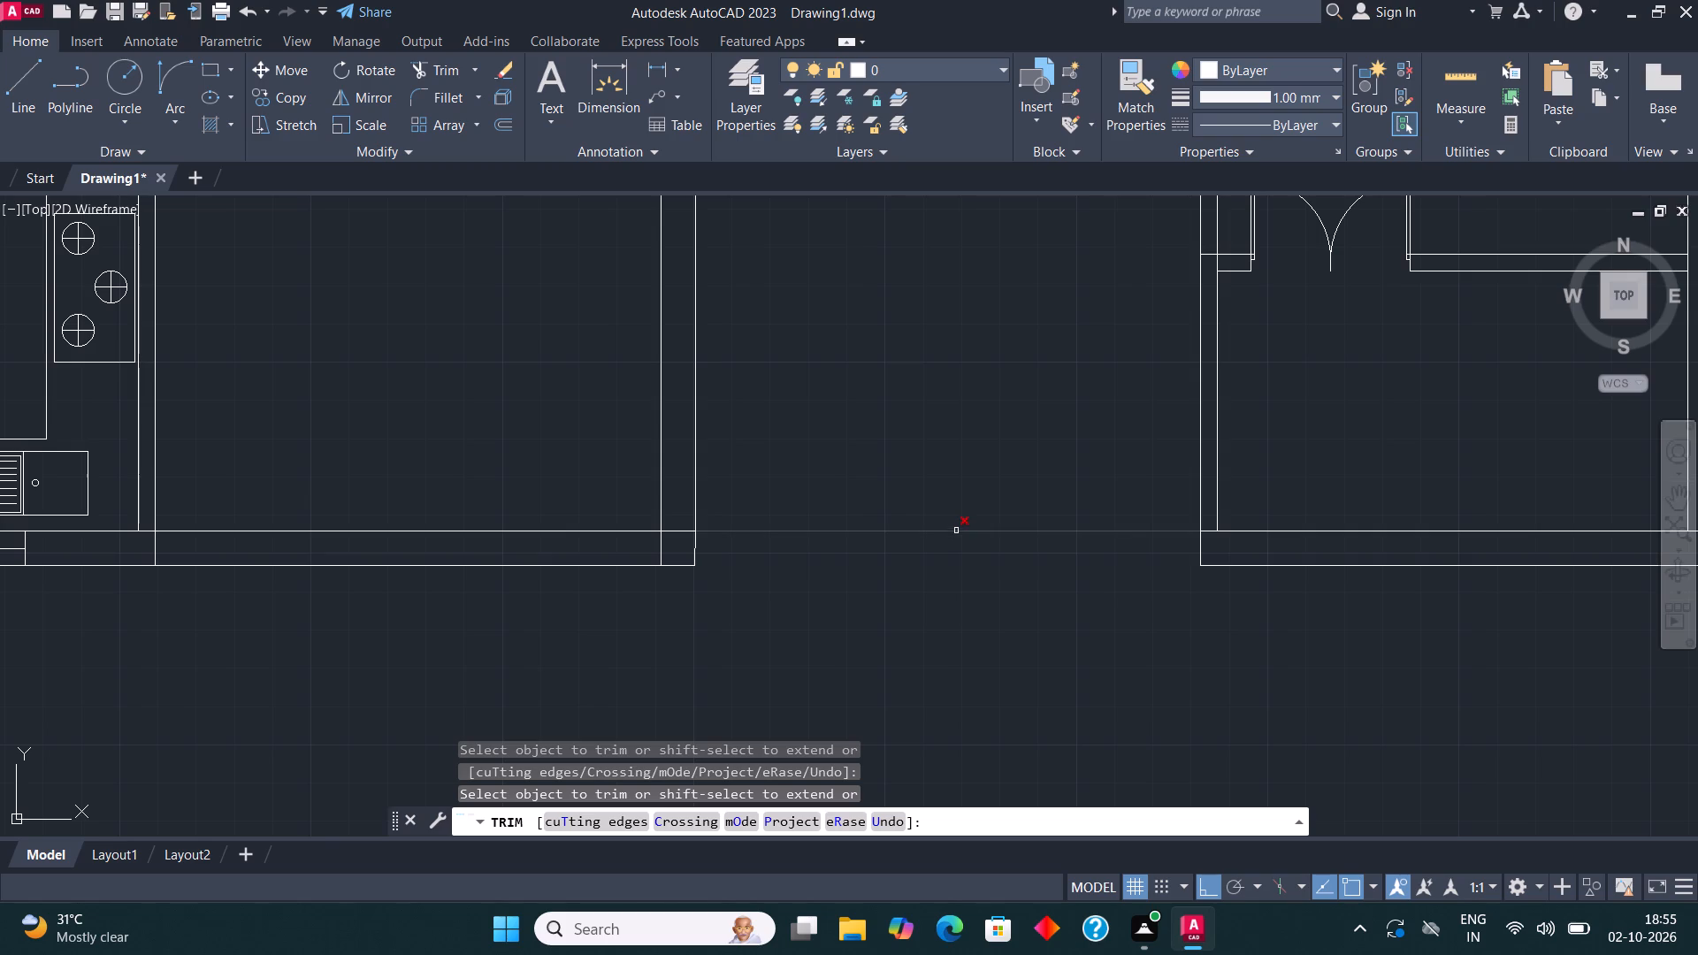
{"action": "left_click", "coordinate": [956, 531]}
Trim both lower outer wall lines between the kitchen's right wall and the middle wall, plus the line crossing the middle wall's end.
{"action": "left_click", "coordinate": [594, 567]}
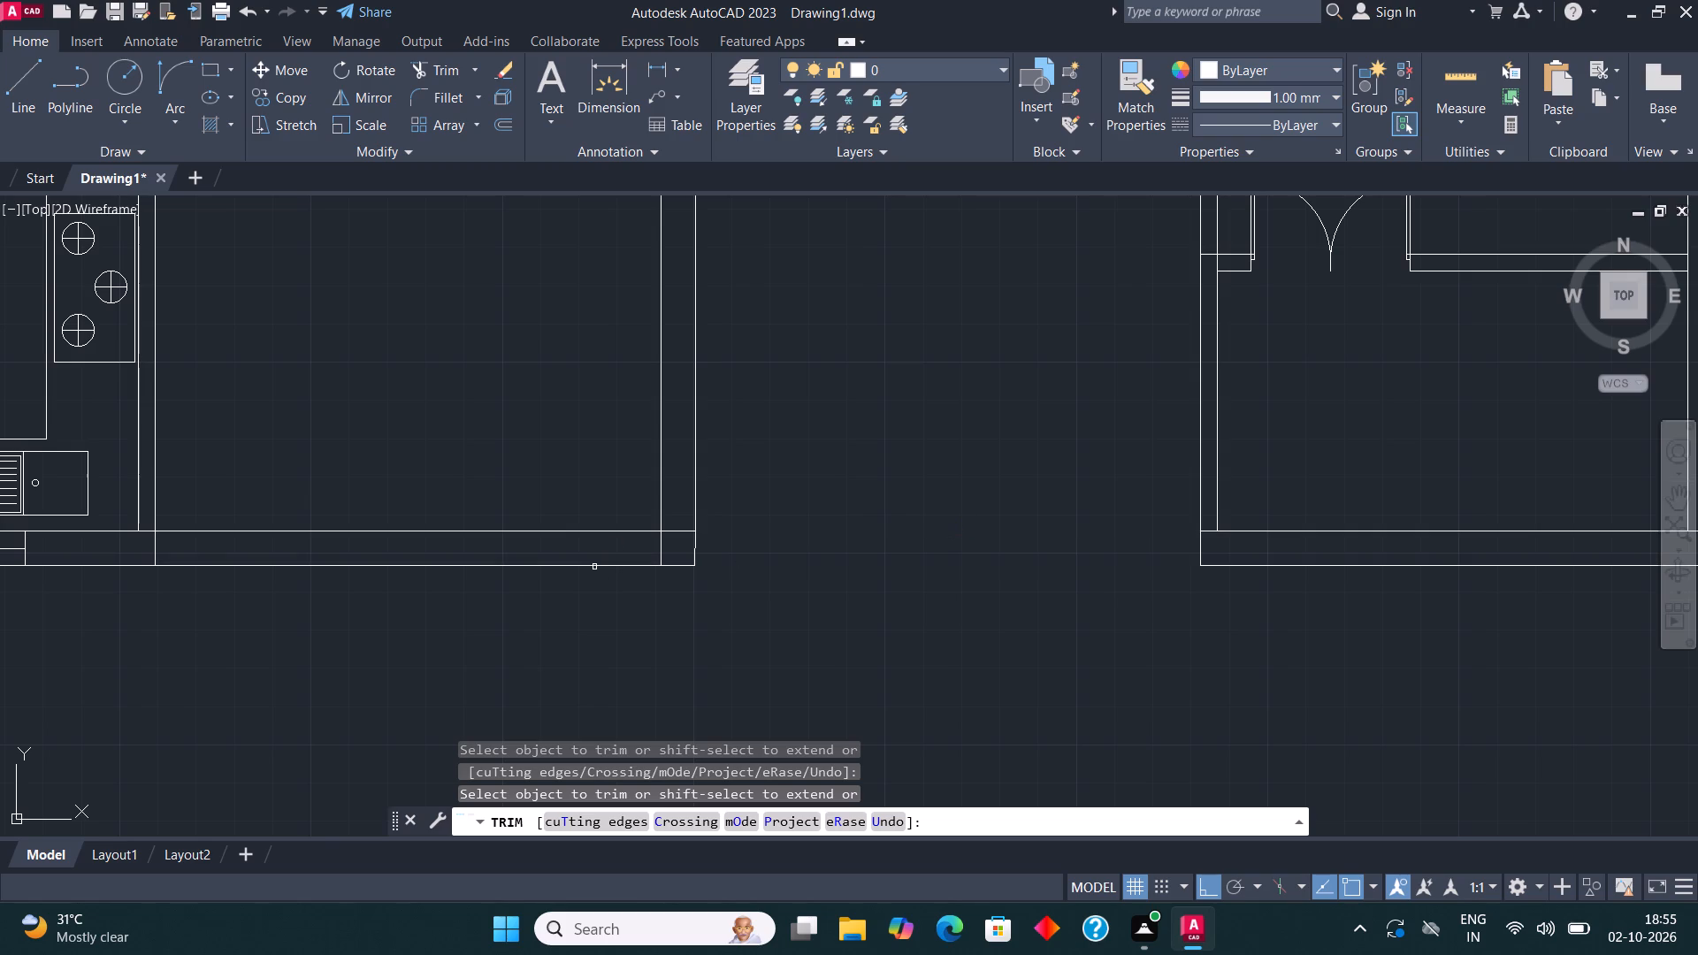
{"action": "left_click", "coordinate": [594, 567]}
{"action": "left_click", "coordinate": [601, 533]}
{"action": "left_click", "coordinate": [614, 530]}
{"action": "left_click", "coordinate": [675, 532]}
{"action": "scroll", "coordinate": [679, 559], "scroll_direction": "down", "scroll_amount": 3}
{"action": "middle_click_drag", "start_coordinate": [599, 585], "coordinate": [629, 600]}
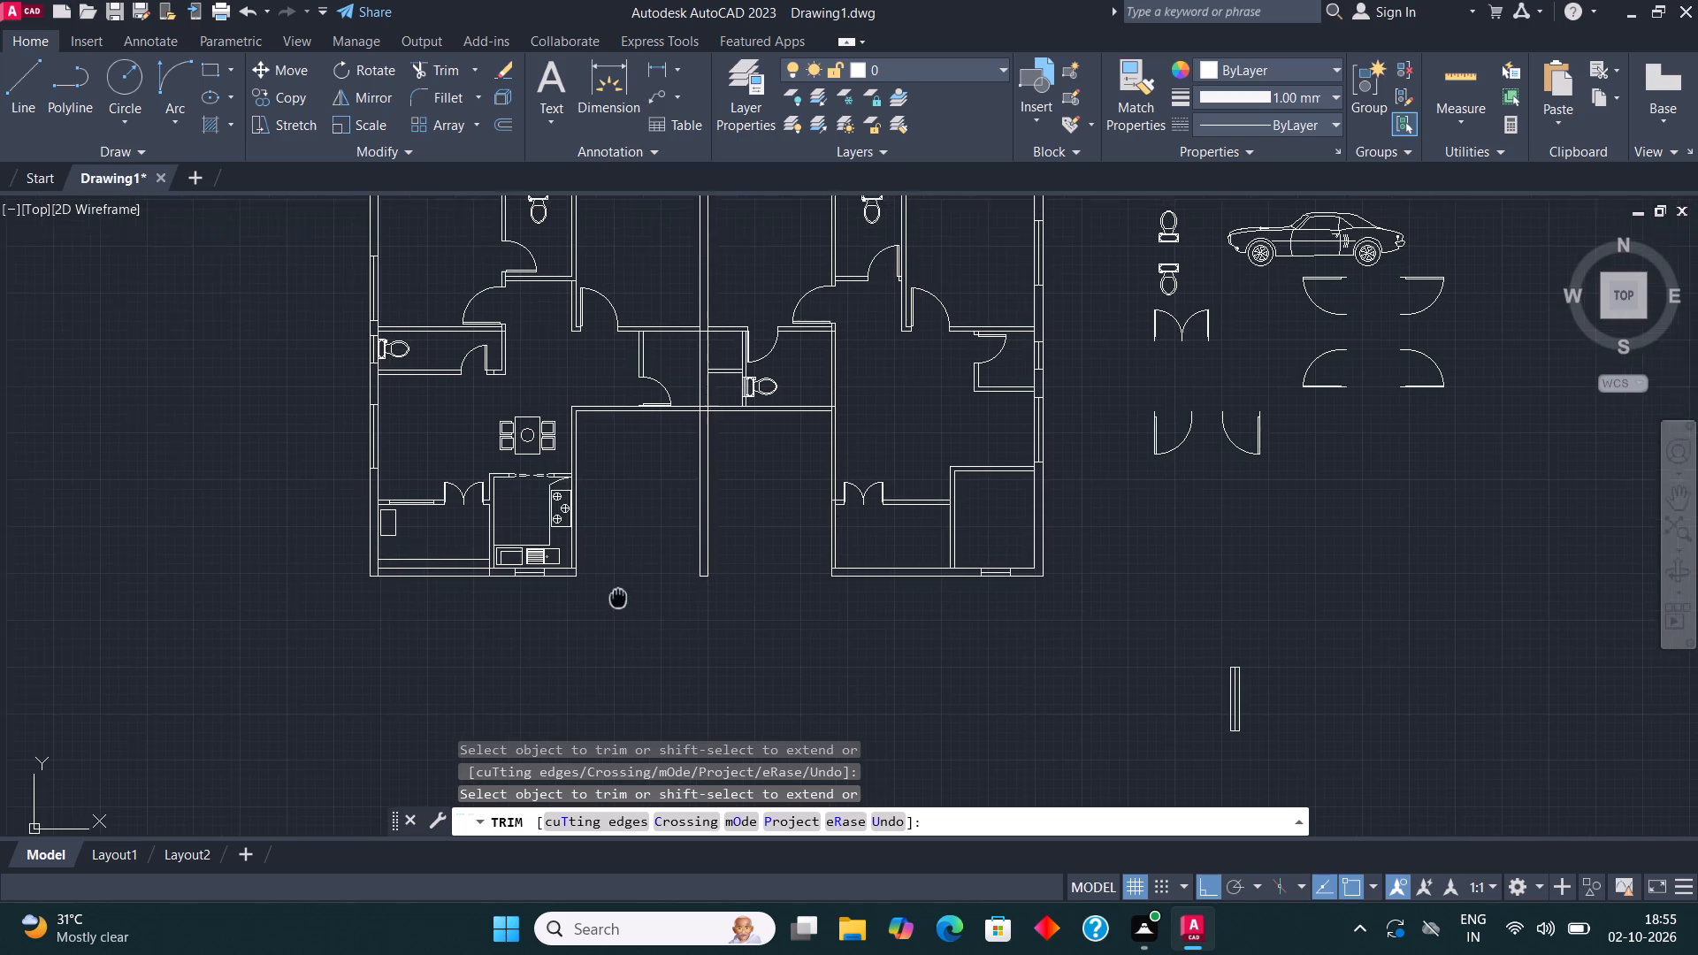
{"action": "middle_click_drag", "start_coordinate": [629, 600], "coordinate": [660, 614]}
{"action": "scroll", "coordinate": [653, 600], "scroll_direction": "up", "scroll_amount": 3}
{"action": "scroll", "coordinate": [639, 591], "scroll_direction": "down", "scroll_amount": 1}
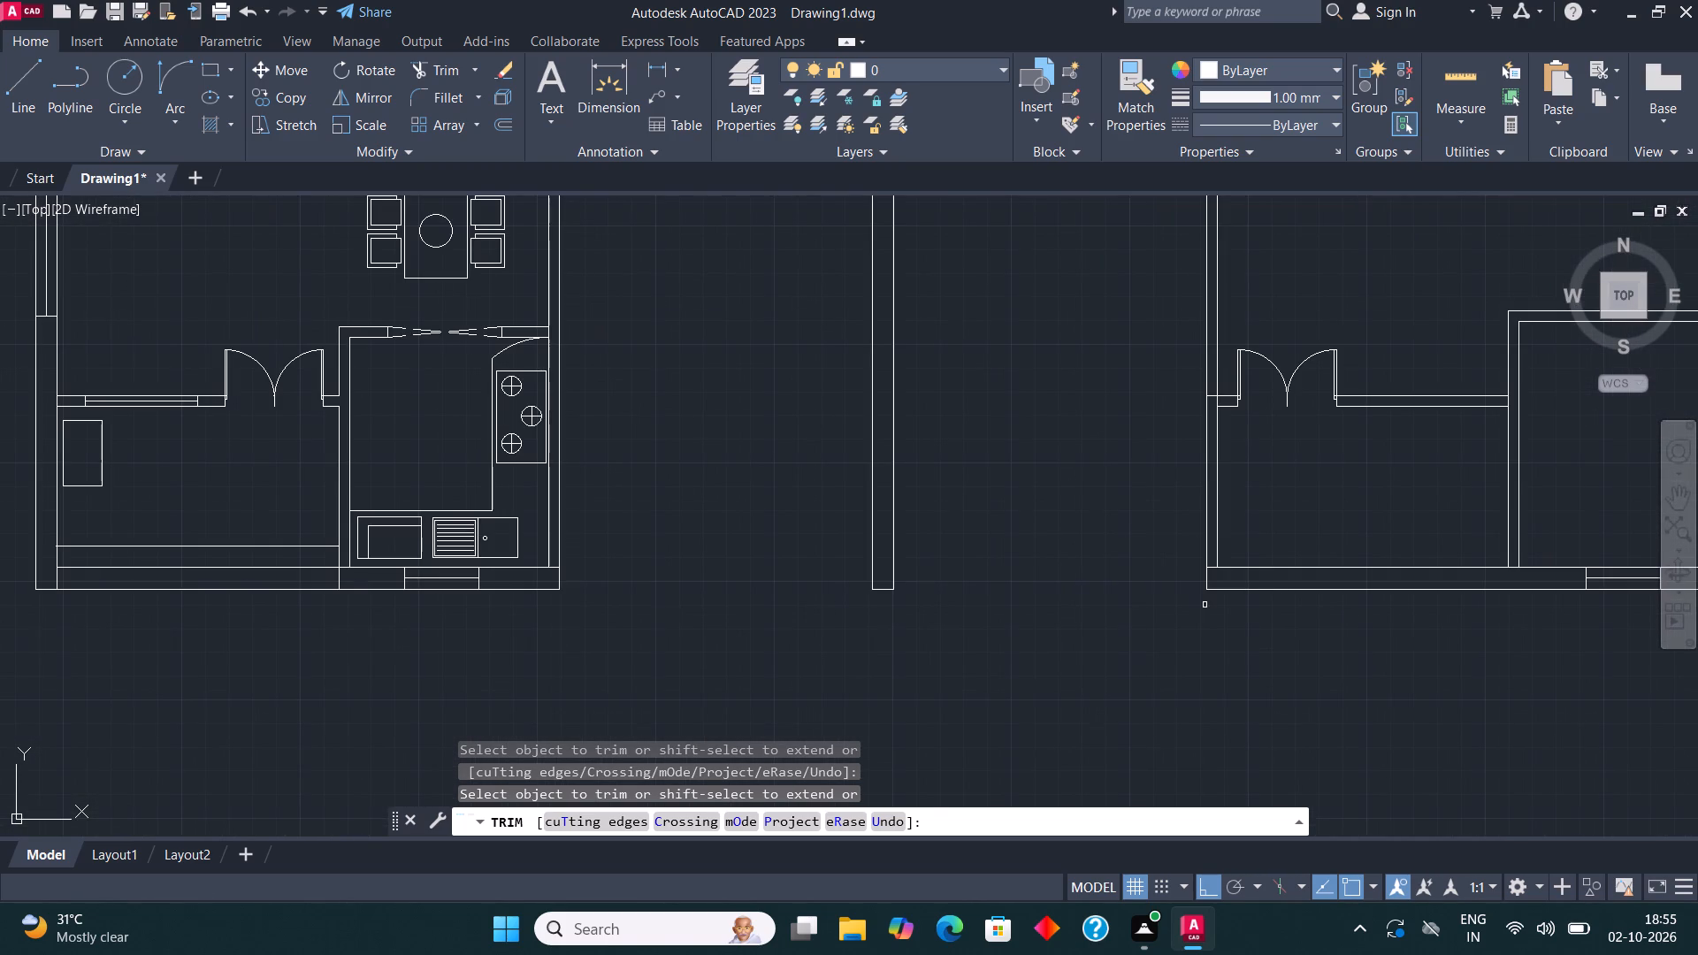
{"action": "key", "text": "grave"}
{"action": "key", "text": "Escape"}
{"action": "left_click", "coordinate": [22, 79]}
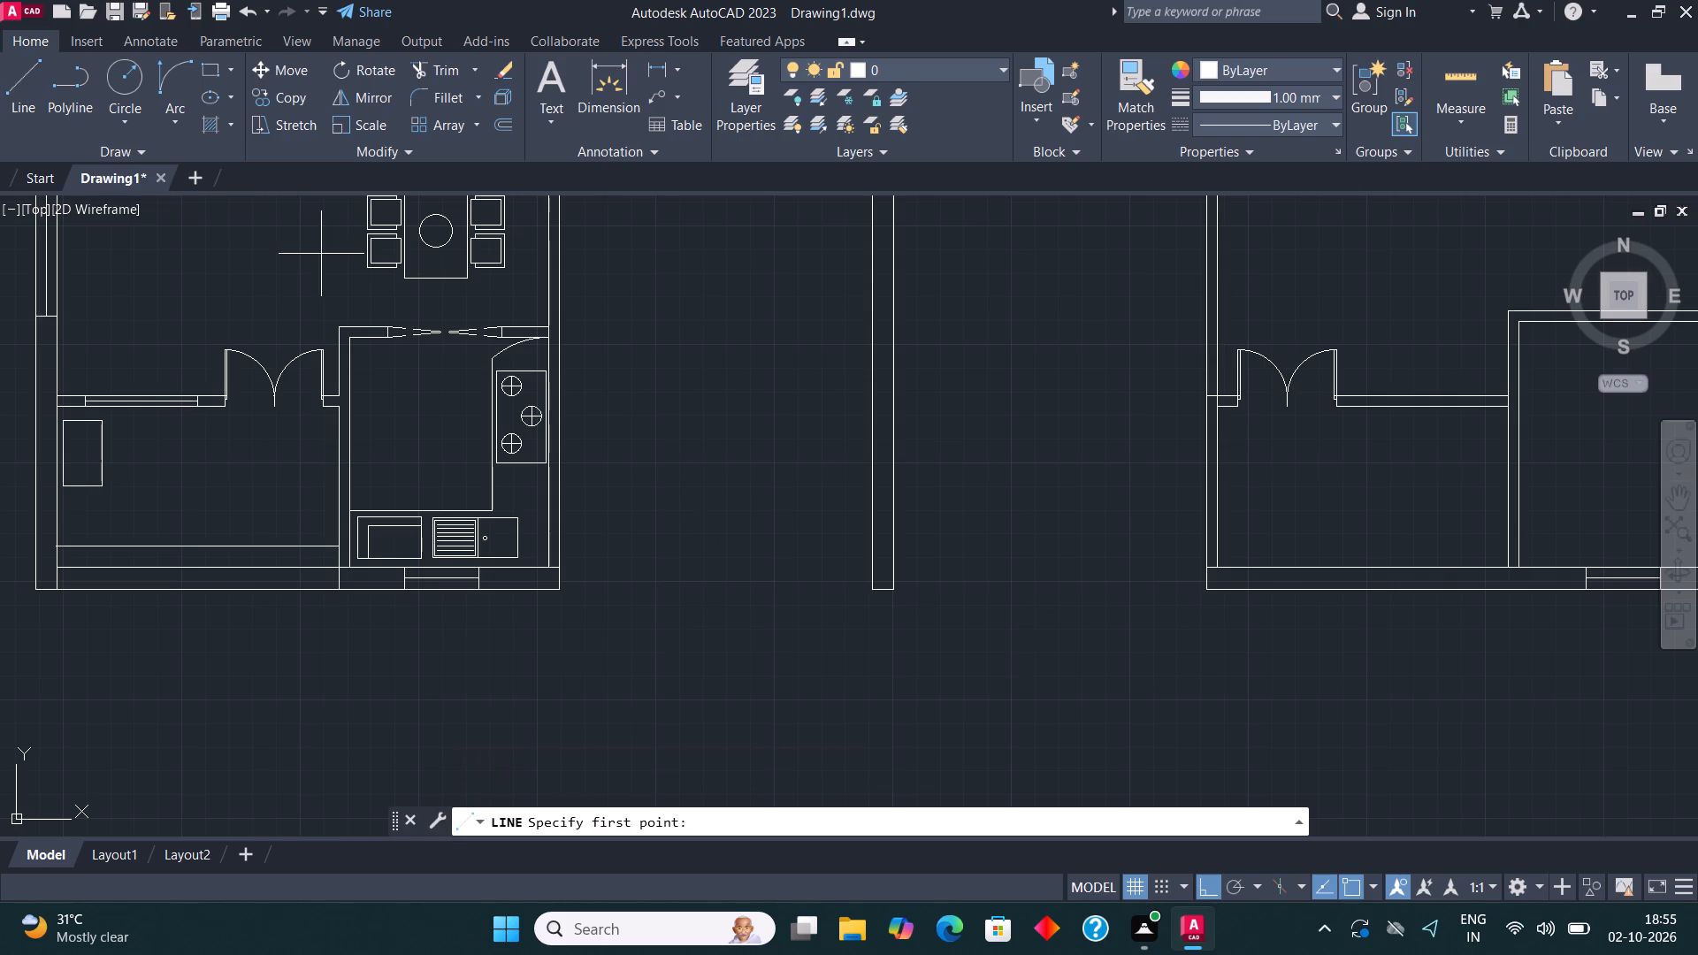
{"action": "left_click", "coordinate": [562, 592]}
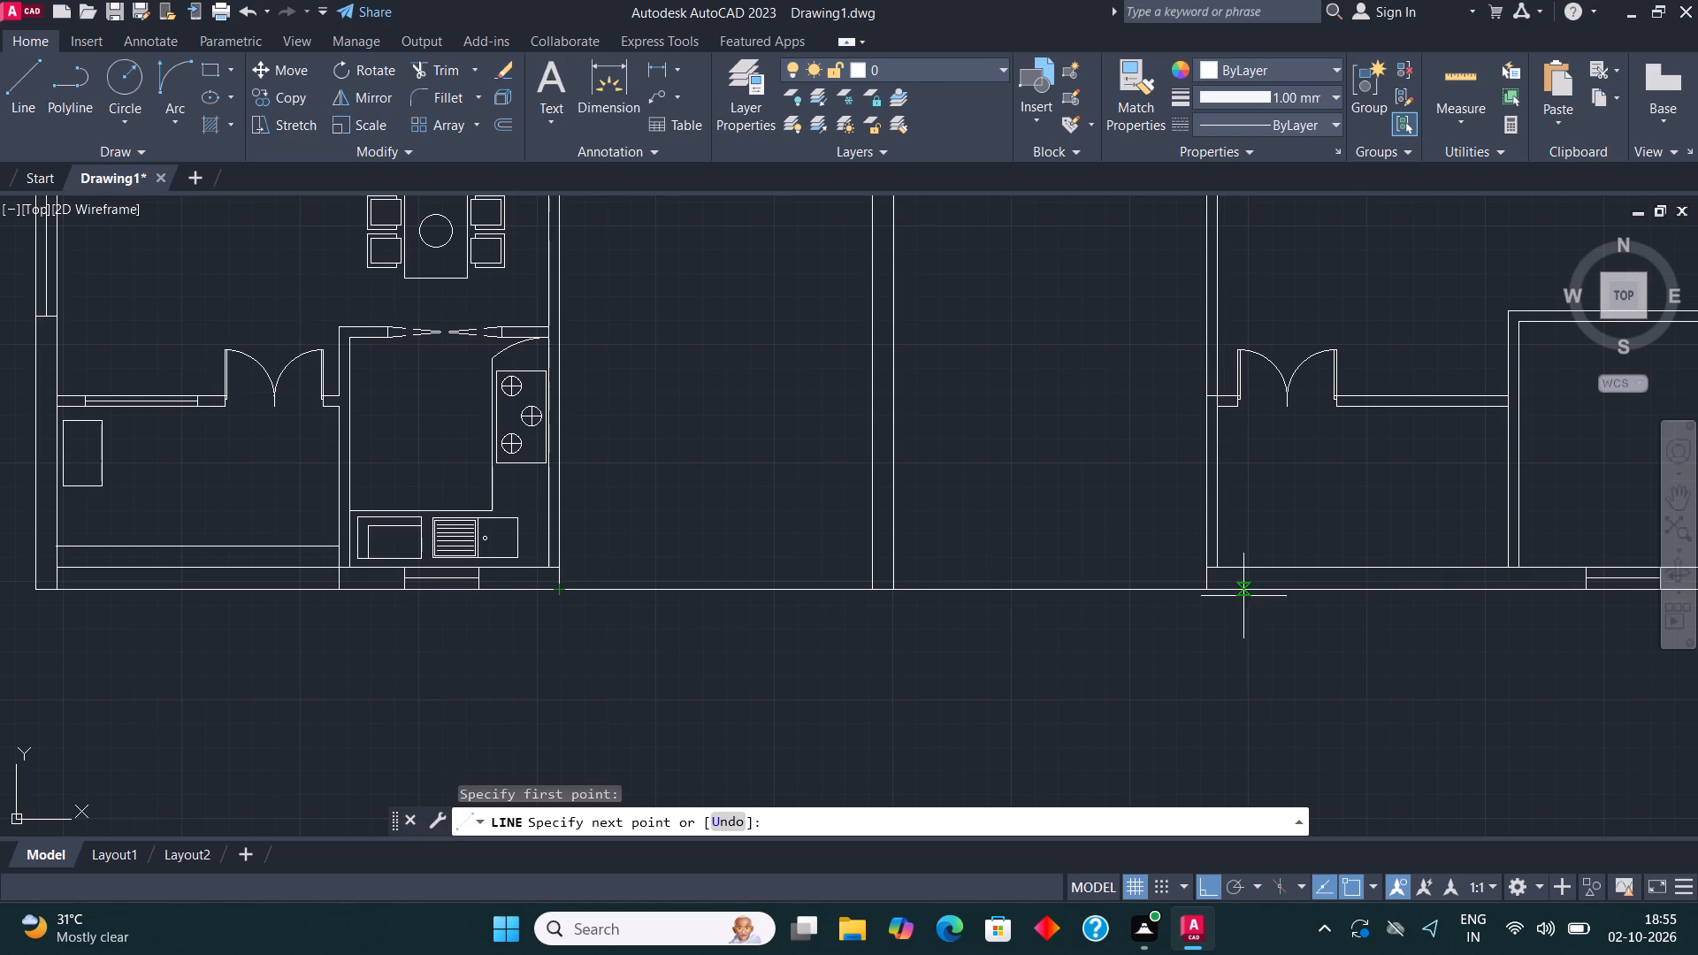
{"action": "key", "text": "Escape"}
Make the ISO dash linetype ACAD_ISO02W100 current.
{"action": "type", "text": "lin"}
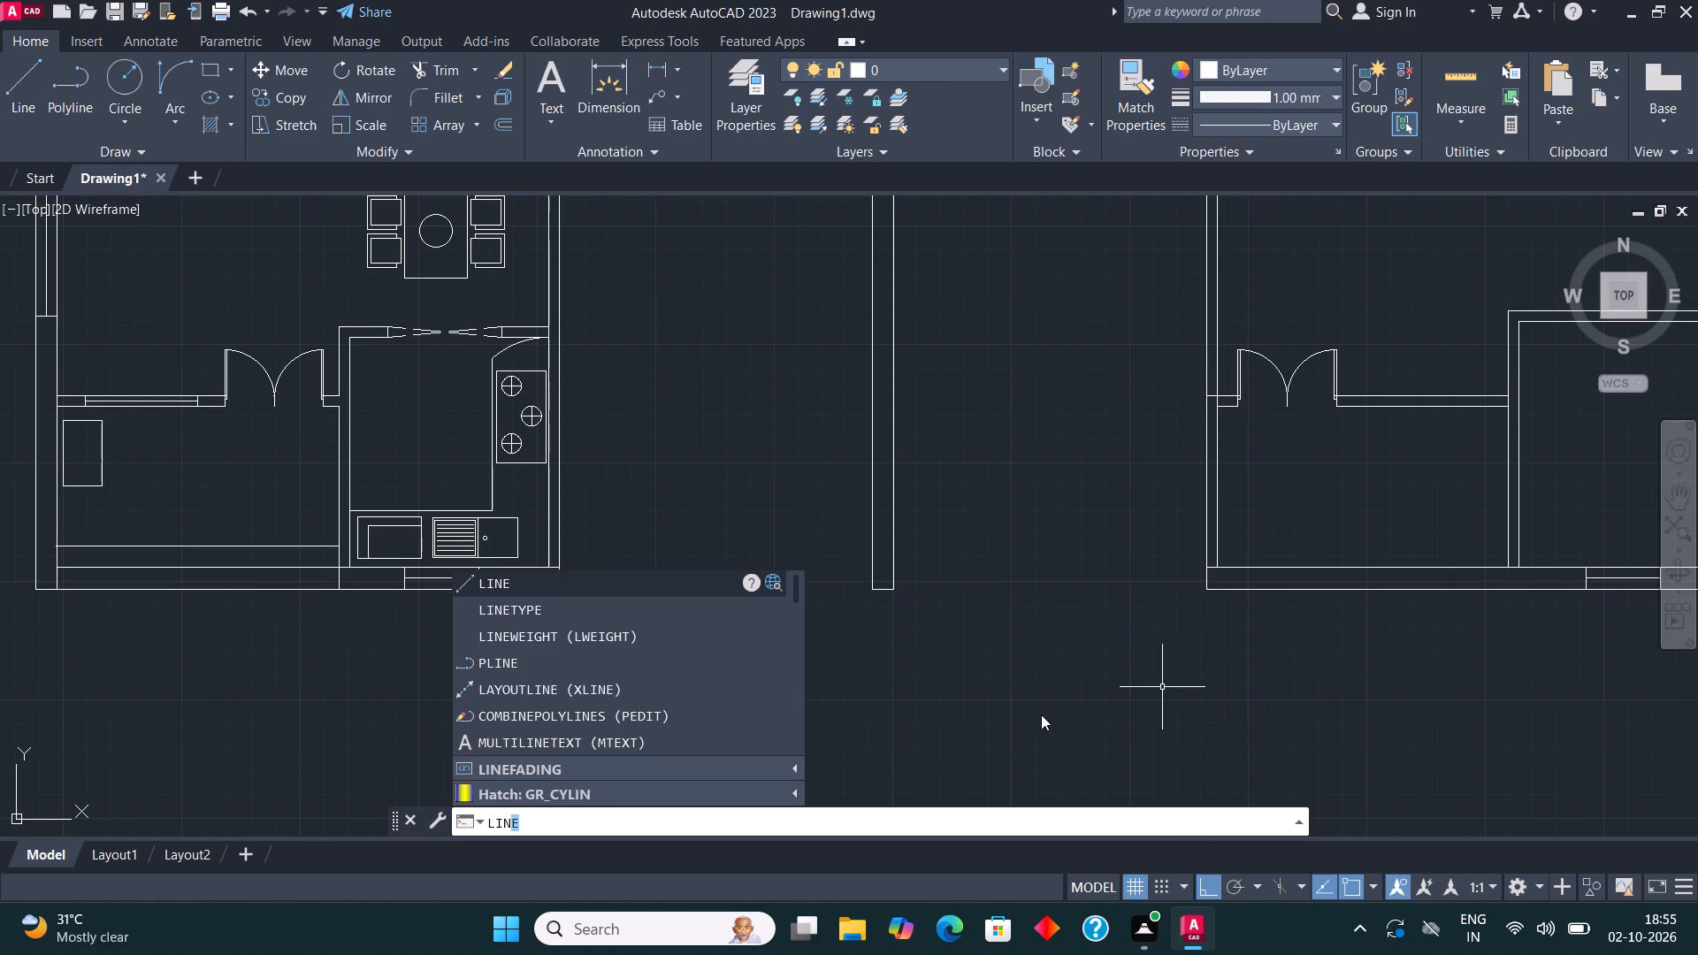
{"action": "left_click", "coordinate": [588, 610]}
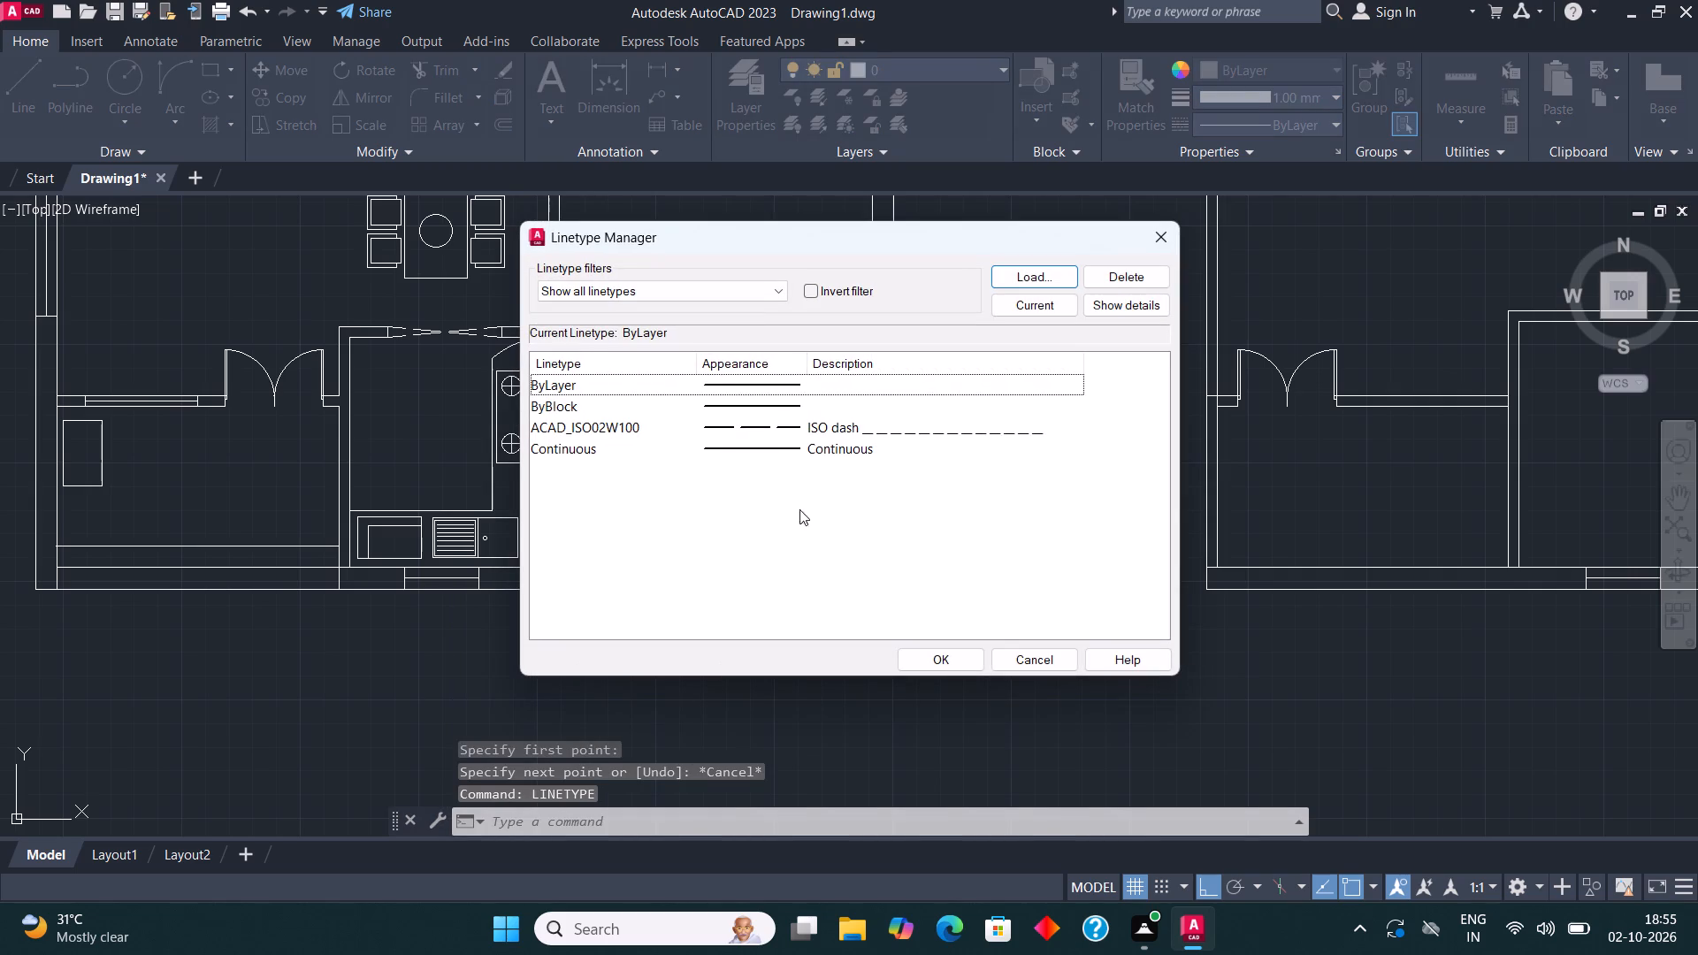
{"action": "left_click", "coordinate": [814, 427]}
{"action": "left_click", "coordinate": [1036, 295]}
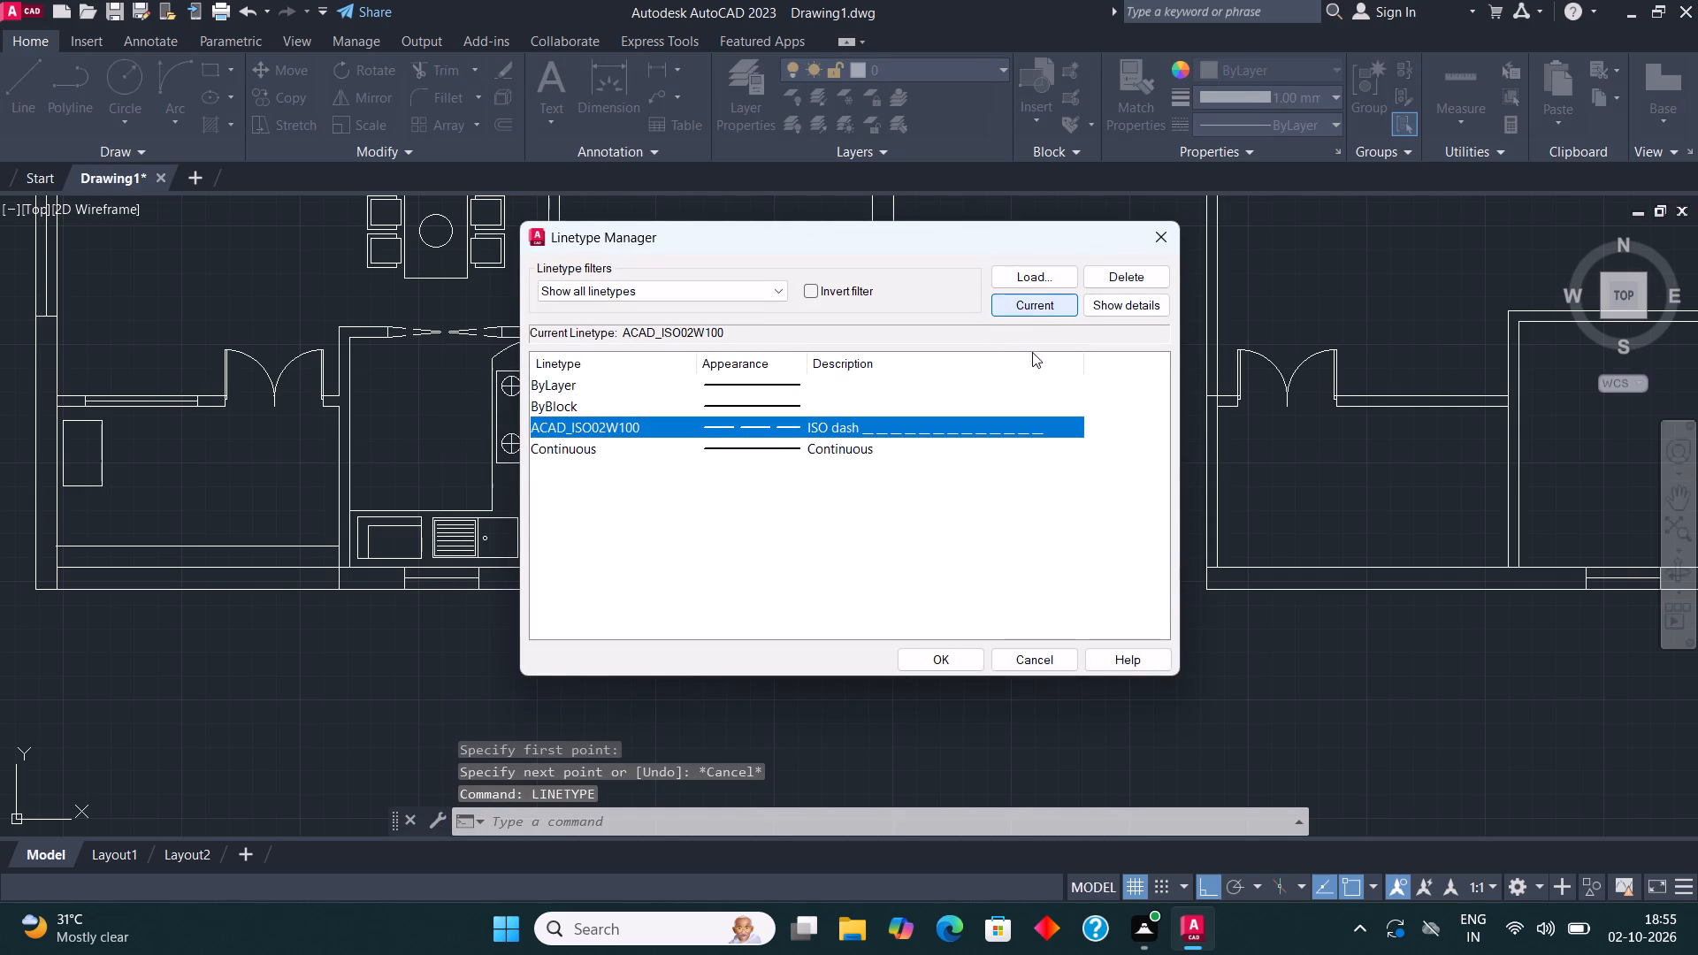
{"action": "left_click", "coordinate": [926, 653]}
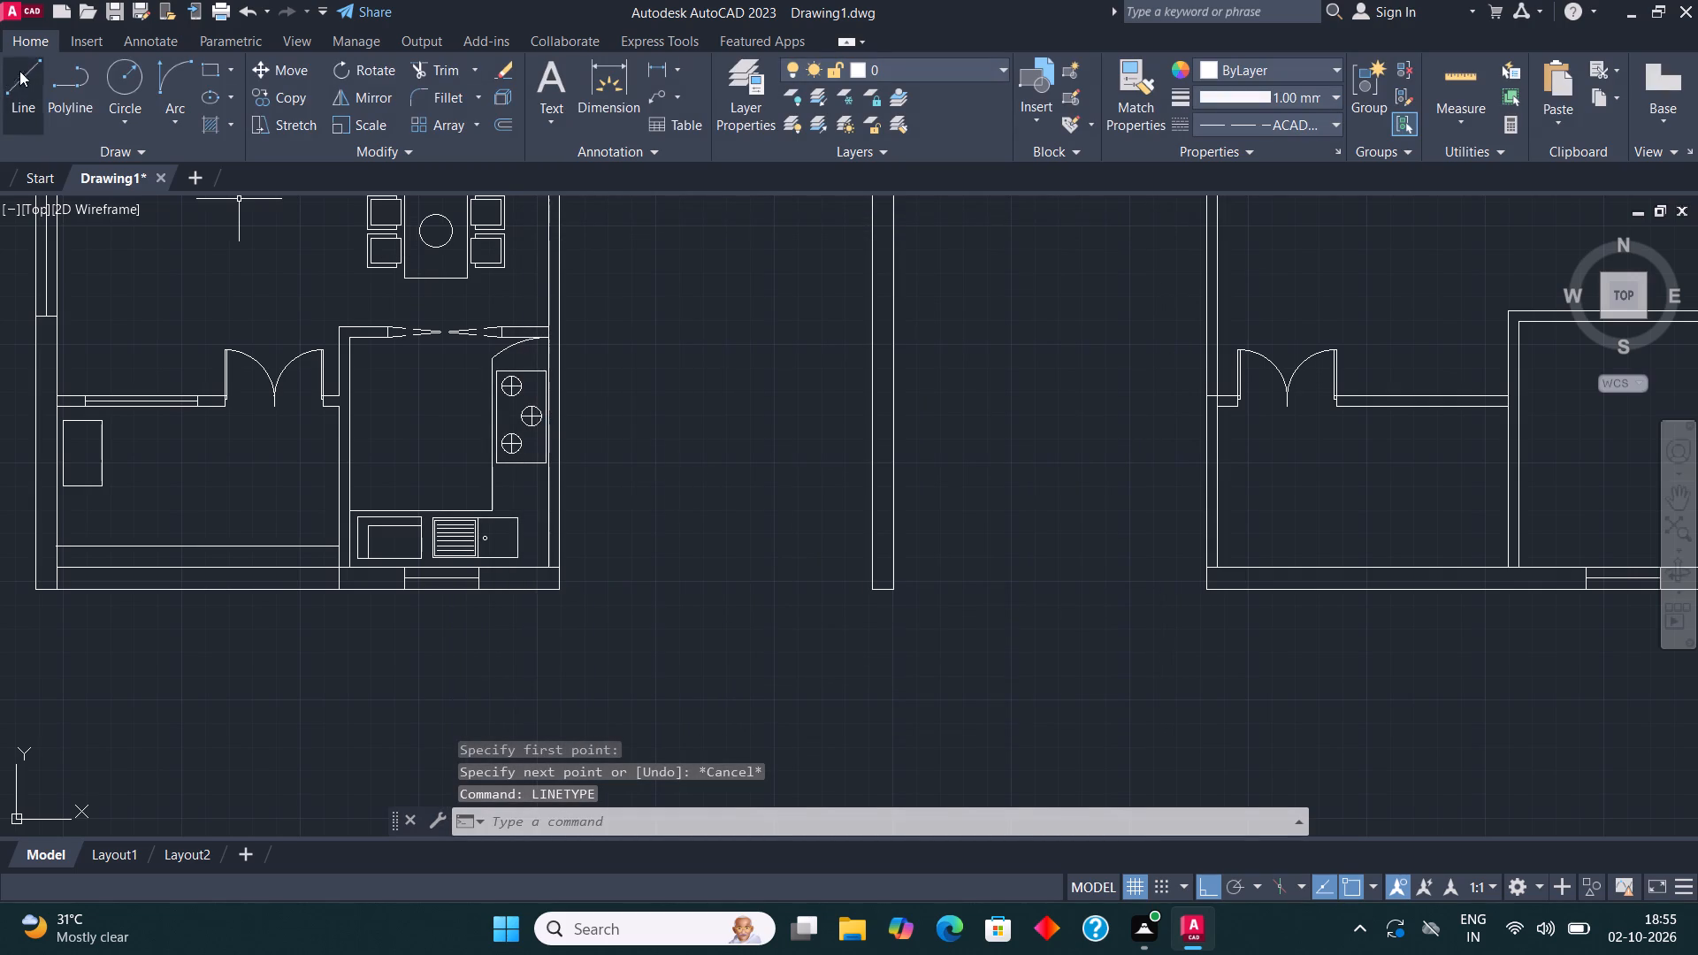
Draw a dashed line along the lower wall's outer face from the kitchen's right wall to the right-hand unit's side wall.
{"action": "left_click", "coordinate": [24, 71]}
{"action": "left_click", "coordinate": [551, 590]}
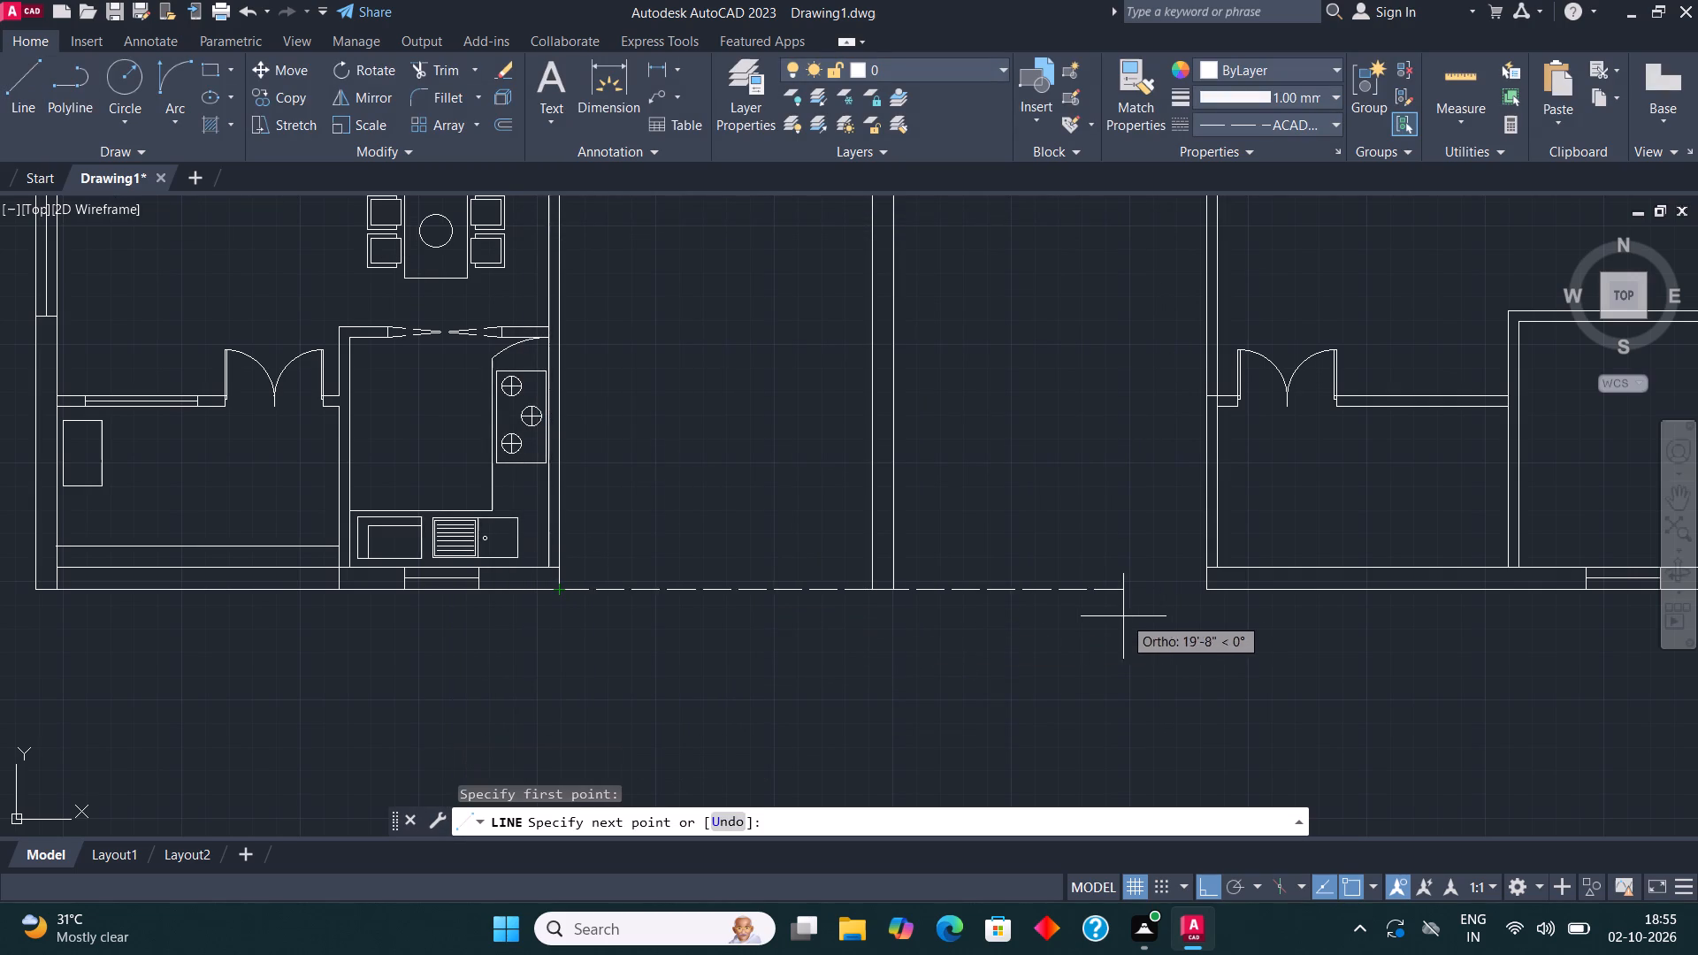
{"action": "left_click", "coordinate": [1211, 591]}
{"action": "key", "text": "Escape"}
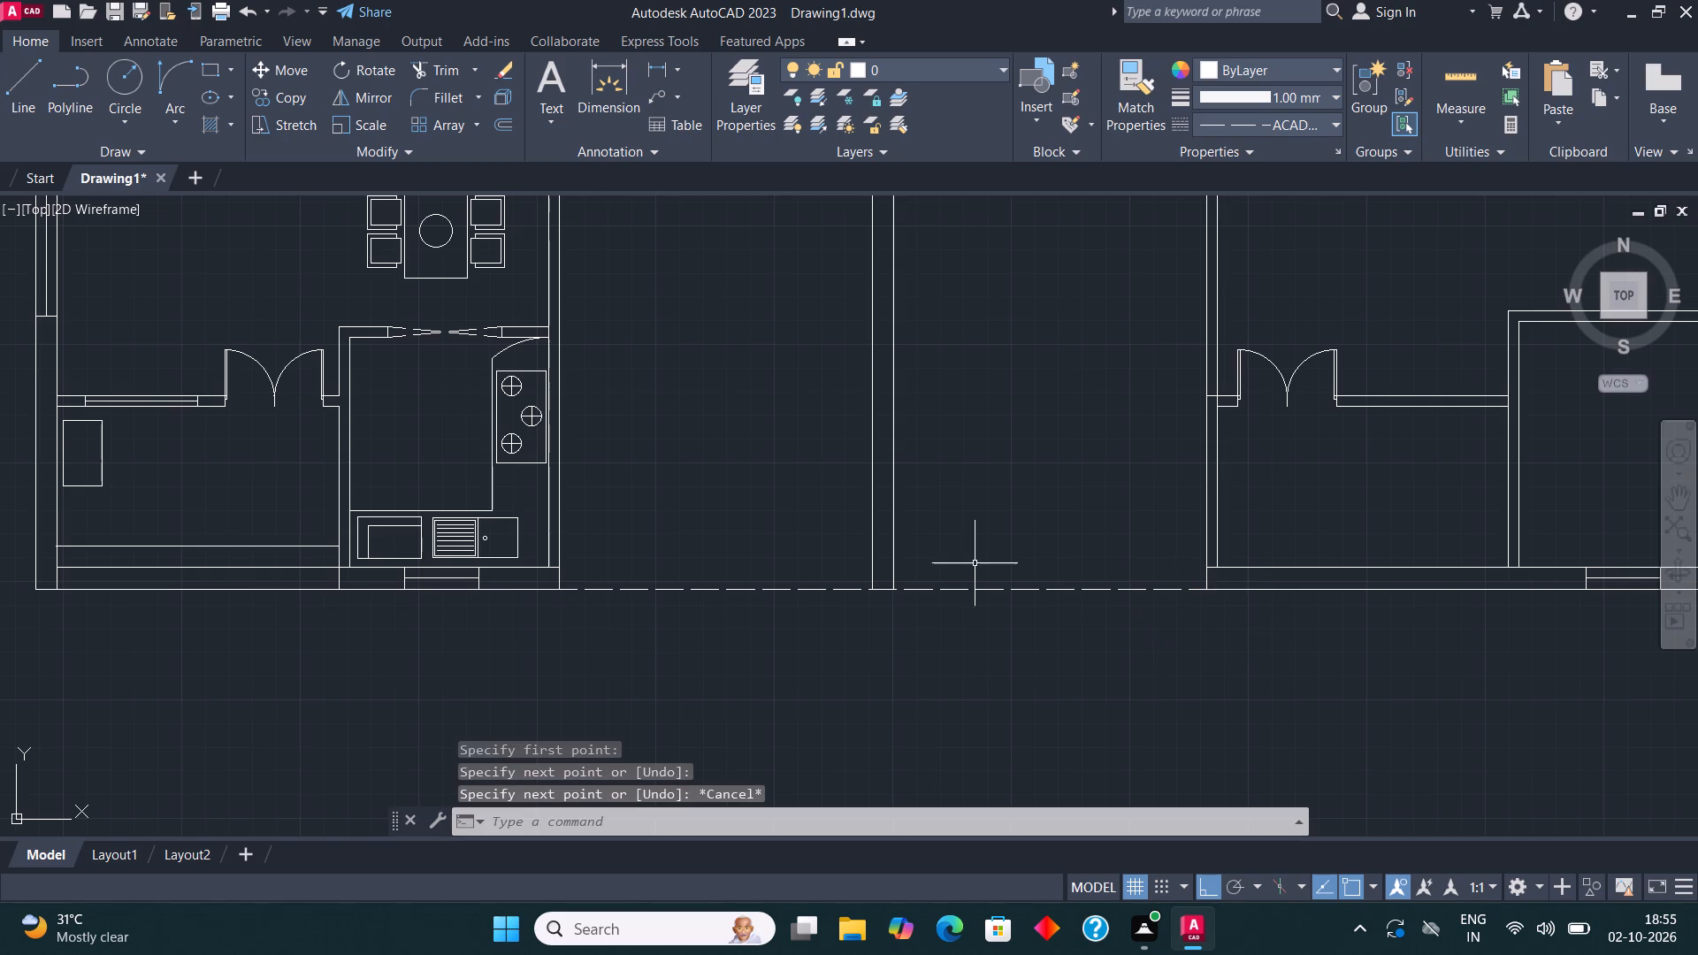
Copy the dashed line 4.5" upward, into the lower wall's thickness.
{"action": "left_click", "coordinate": [783, 589]}
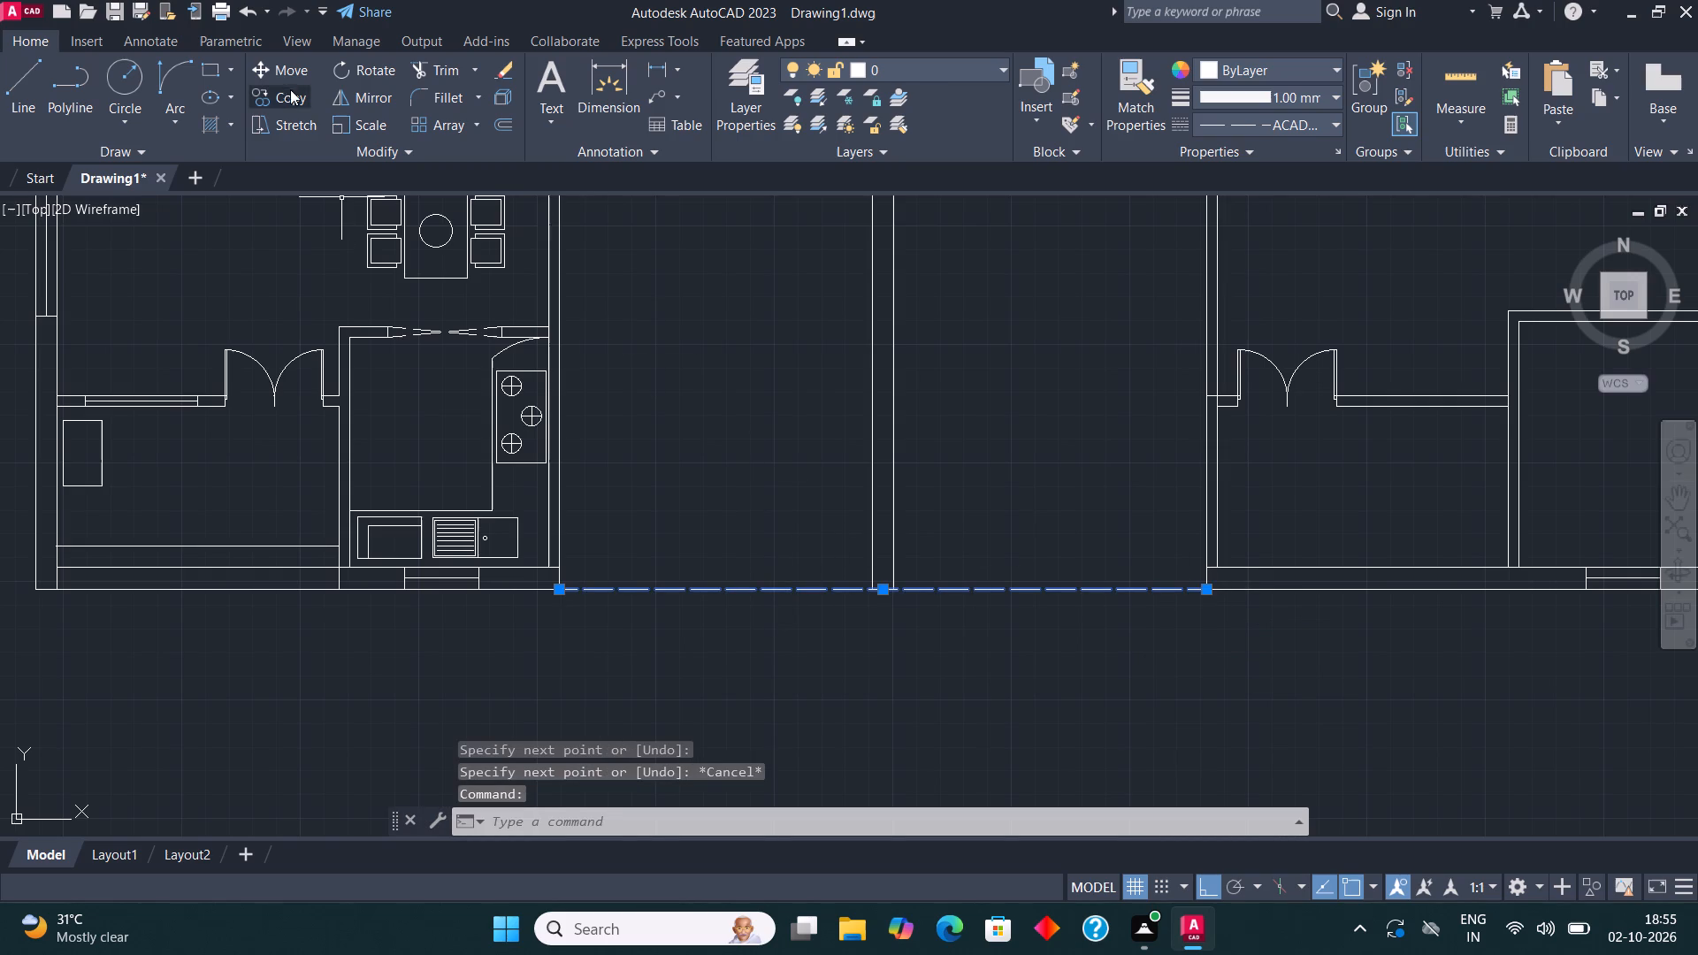
{"action": "left_click", "coordinate": [293, 95]}
{"action": "left_click", "coordinate": [754, 584]}
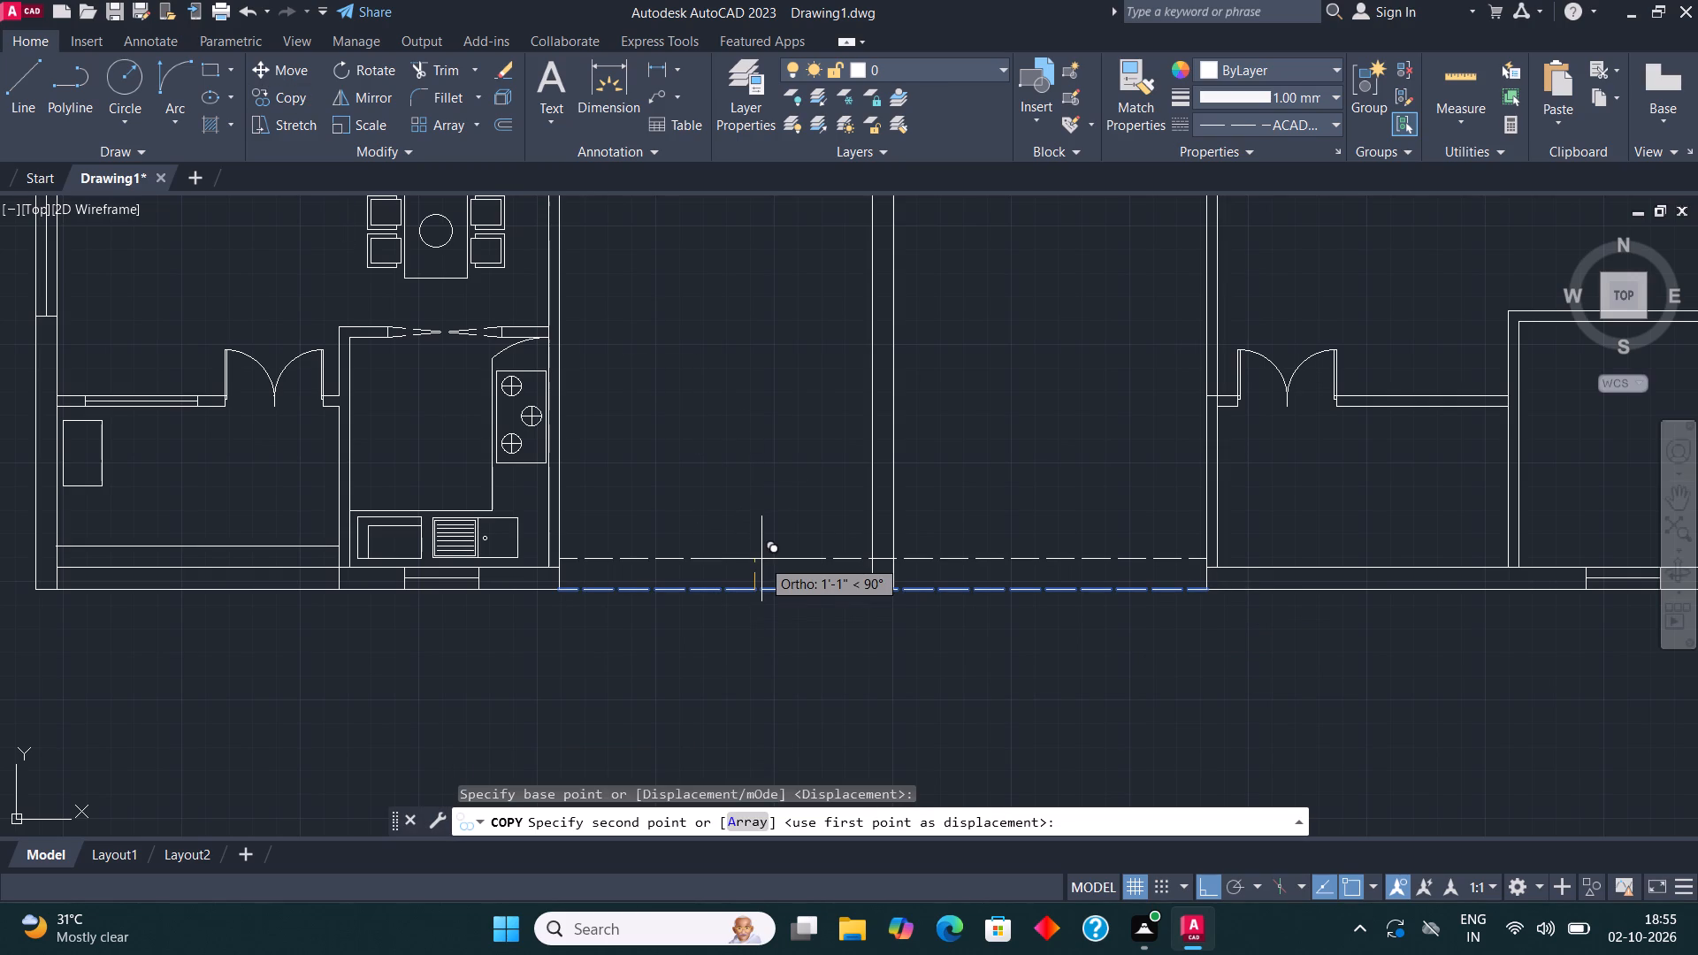
{"action": "type", "text": "4.5\""}
{"action": "key", "text": "Return"}
{"action": "key", "text": "Escape"}
Trim the upper dashed line where it crosses the middle wall.
{"action": "middle_click_drag", "start_coordinate": [990, 626], "coordinate": [973, 620]}
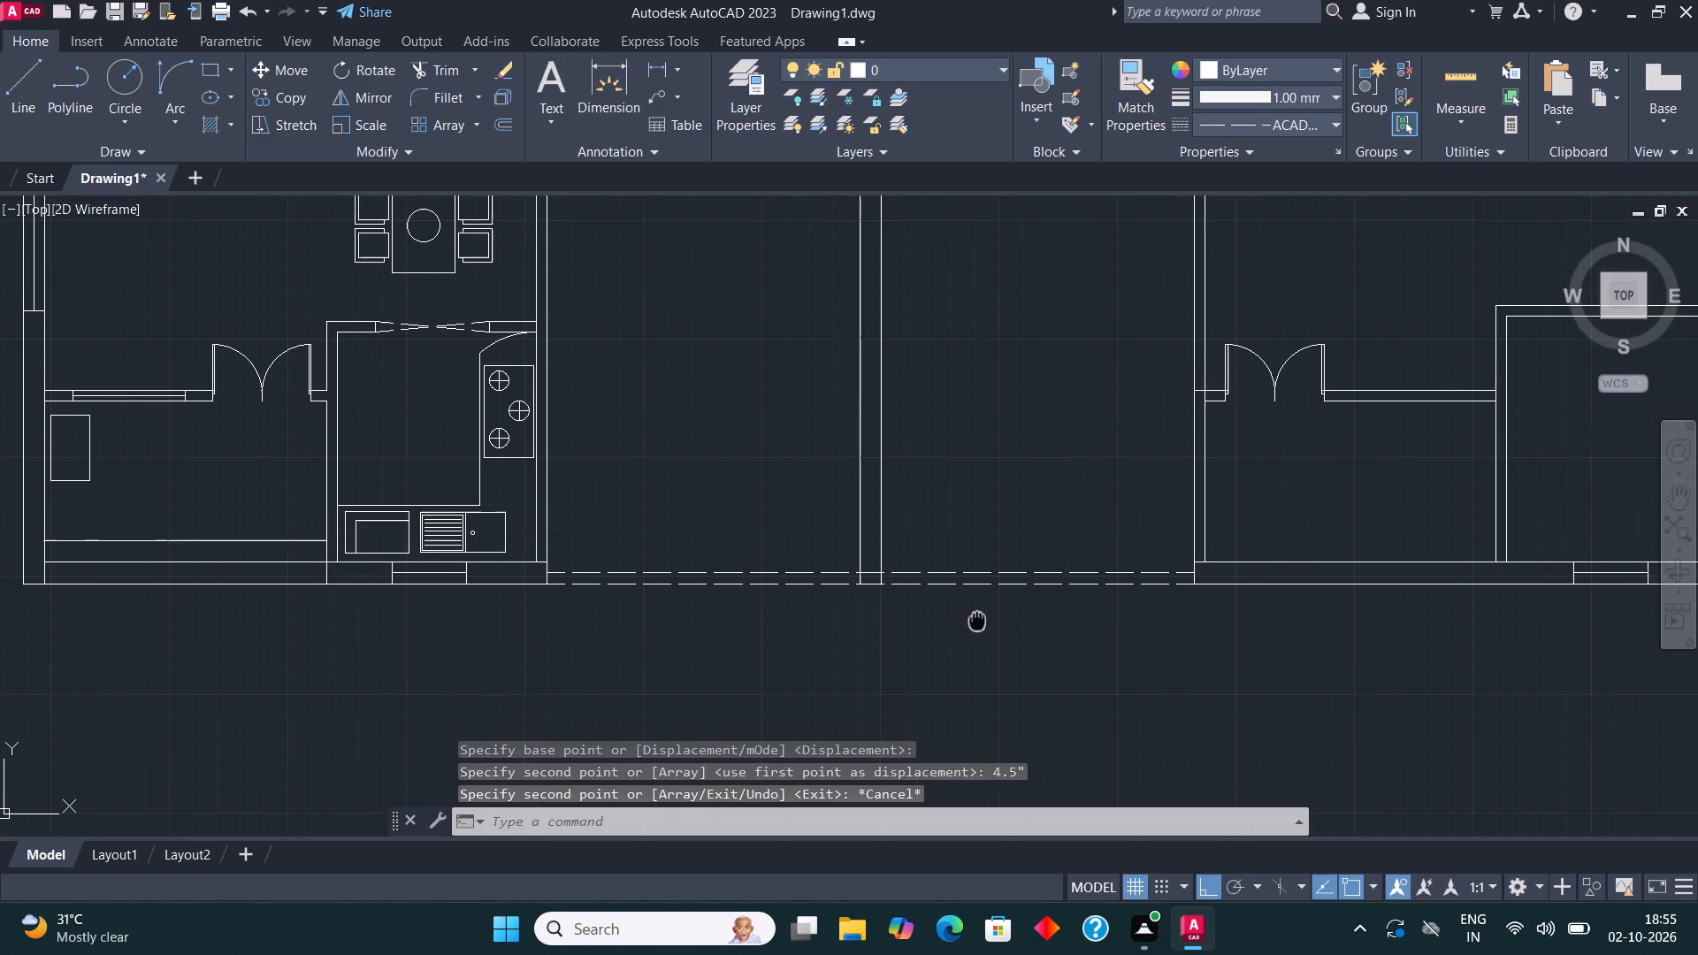
{"action": "middle_click_drag", "start_coordinate": [973, 620], "coordinate": [949, 607]}
{"action": "scroll", "coordinate": [860, 562], "scroll_direction": "up", "scroll_amount": 2}
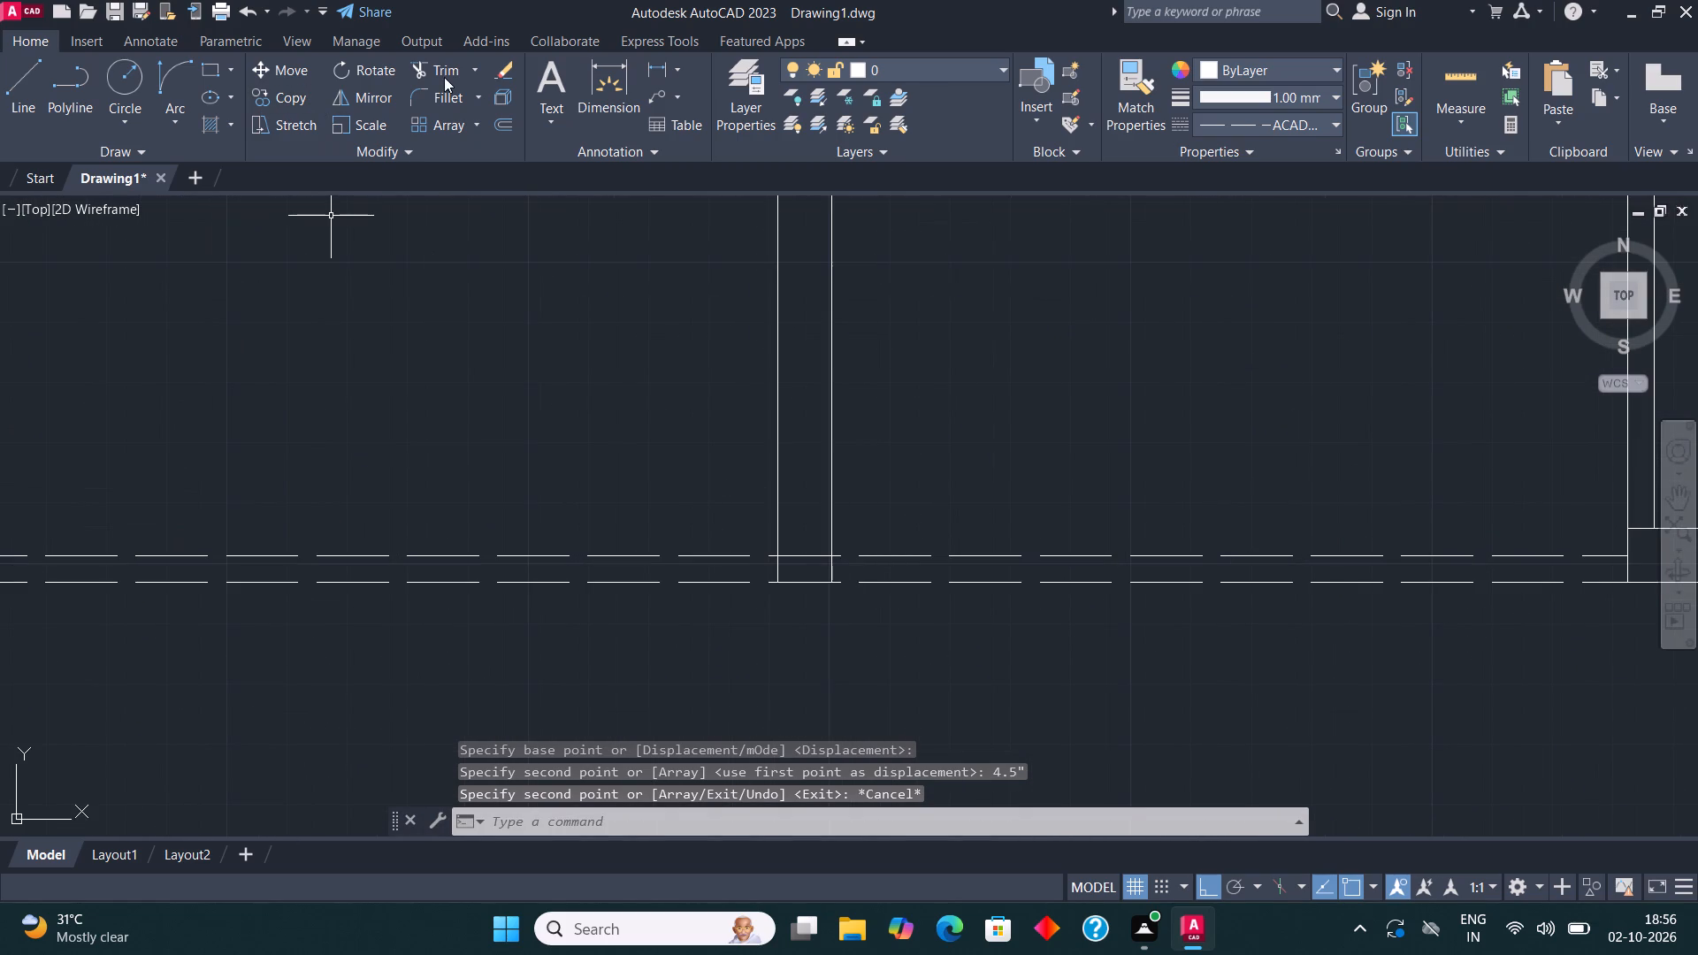
{"action": "left_click", "coordinate": [440, 73]}
{"action": "left_click", "coordinate": [811, 555]}
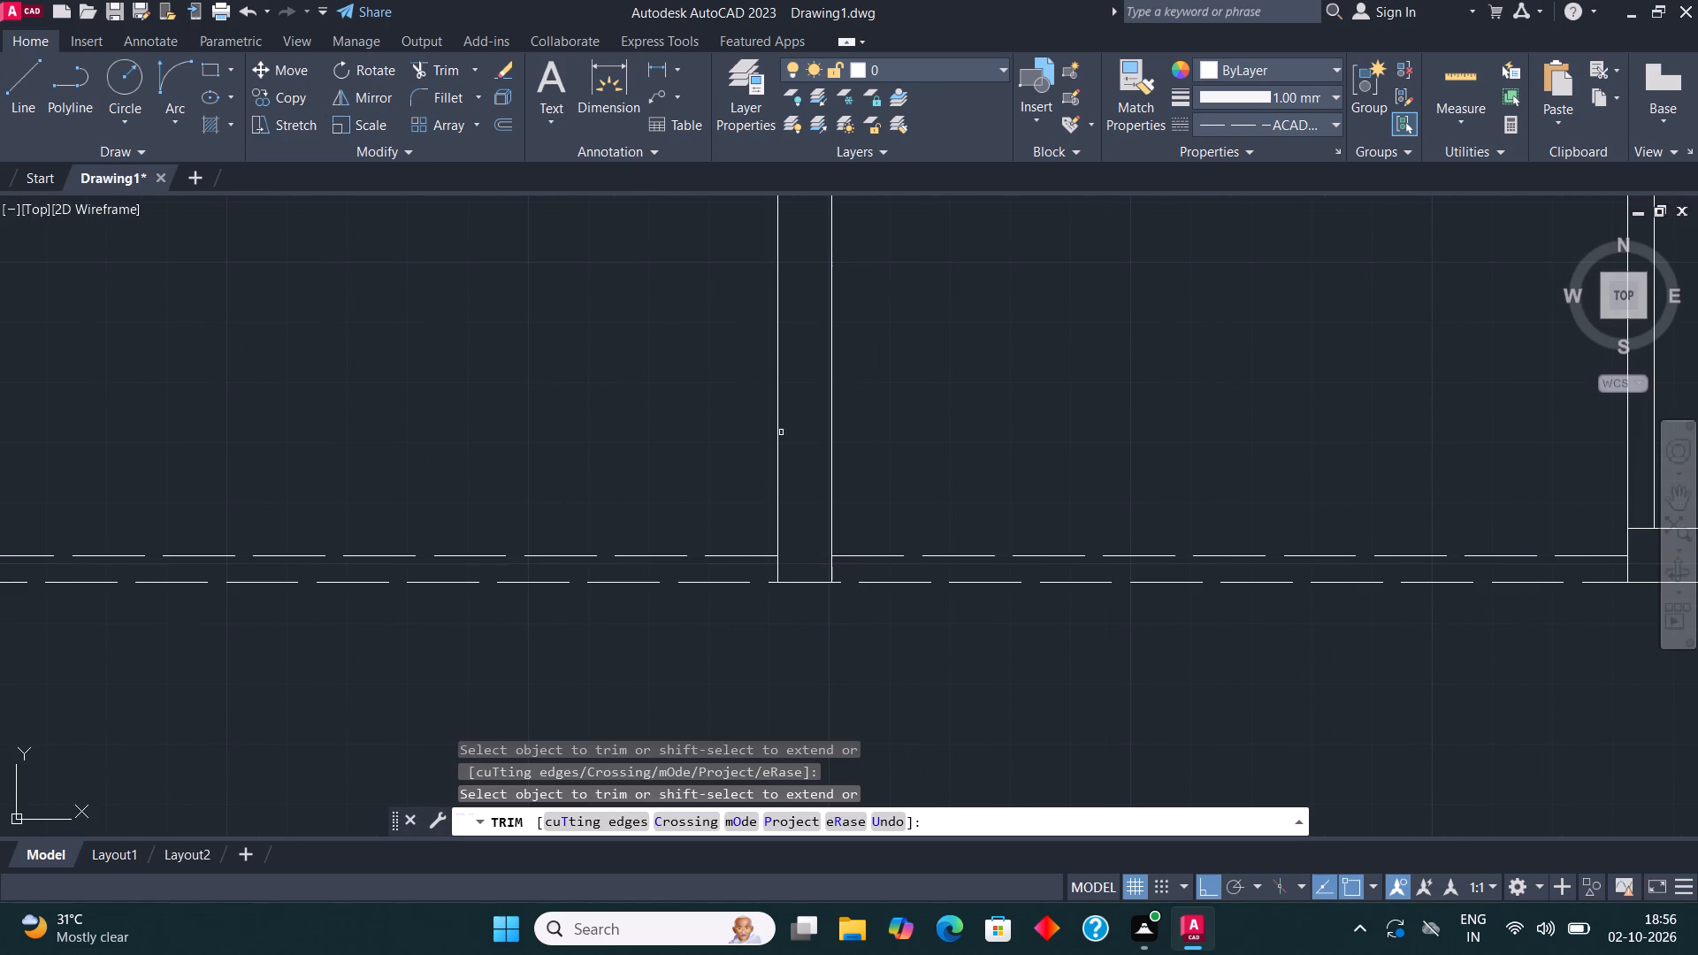
{"action": "scroll", "coordinate": [776, 427], "scroll_direction": "down", "scroll_amount": 1}
{"action": "key", "text": "Escape"}
Switch the car block beside the floor plan from its side view to its top view.
{"action": "scroll", "coordinate": [616, 490], "scroll_direction": "down", "scroll_amount": 2}
{"action": "middle_click_drag", "start_coordinate": [666, 542], "coordinate": [745, 589]}
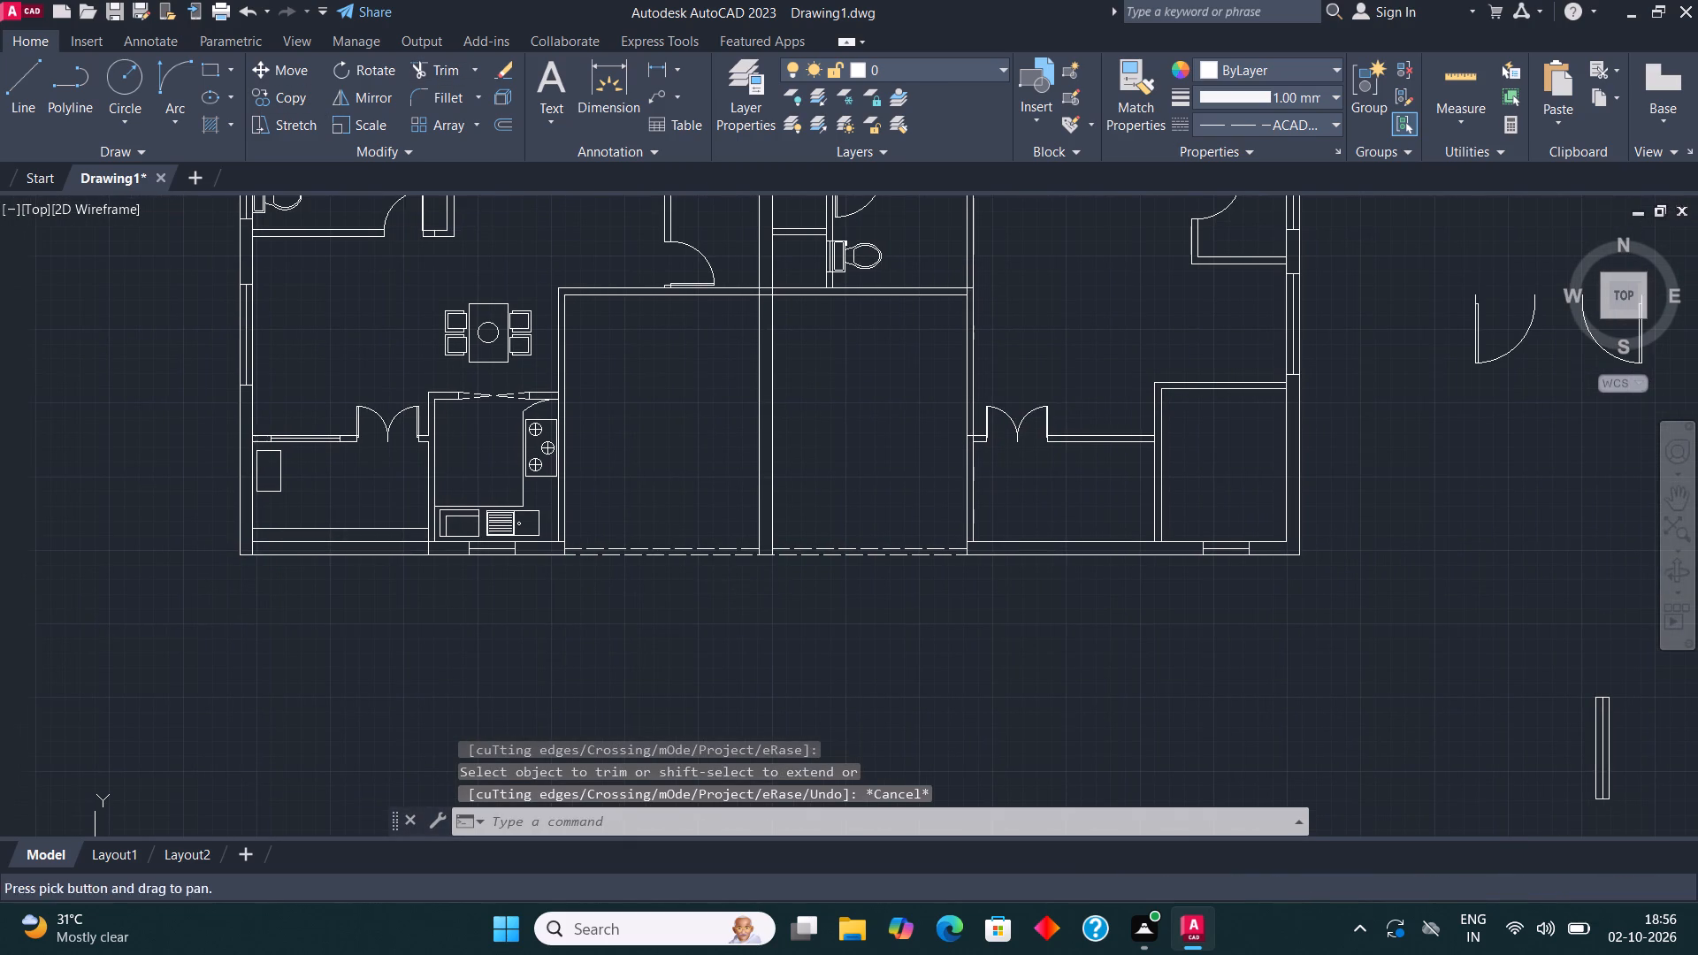
{"action": "scroll", "coordinate": [722, 589], "scroll_direction": "down", "scroll_amount": 3}
{"action": "scroll", "coordinate": [1012, 445], "scroll_direction": "up", "scroll_amount": 2}
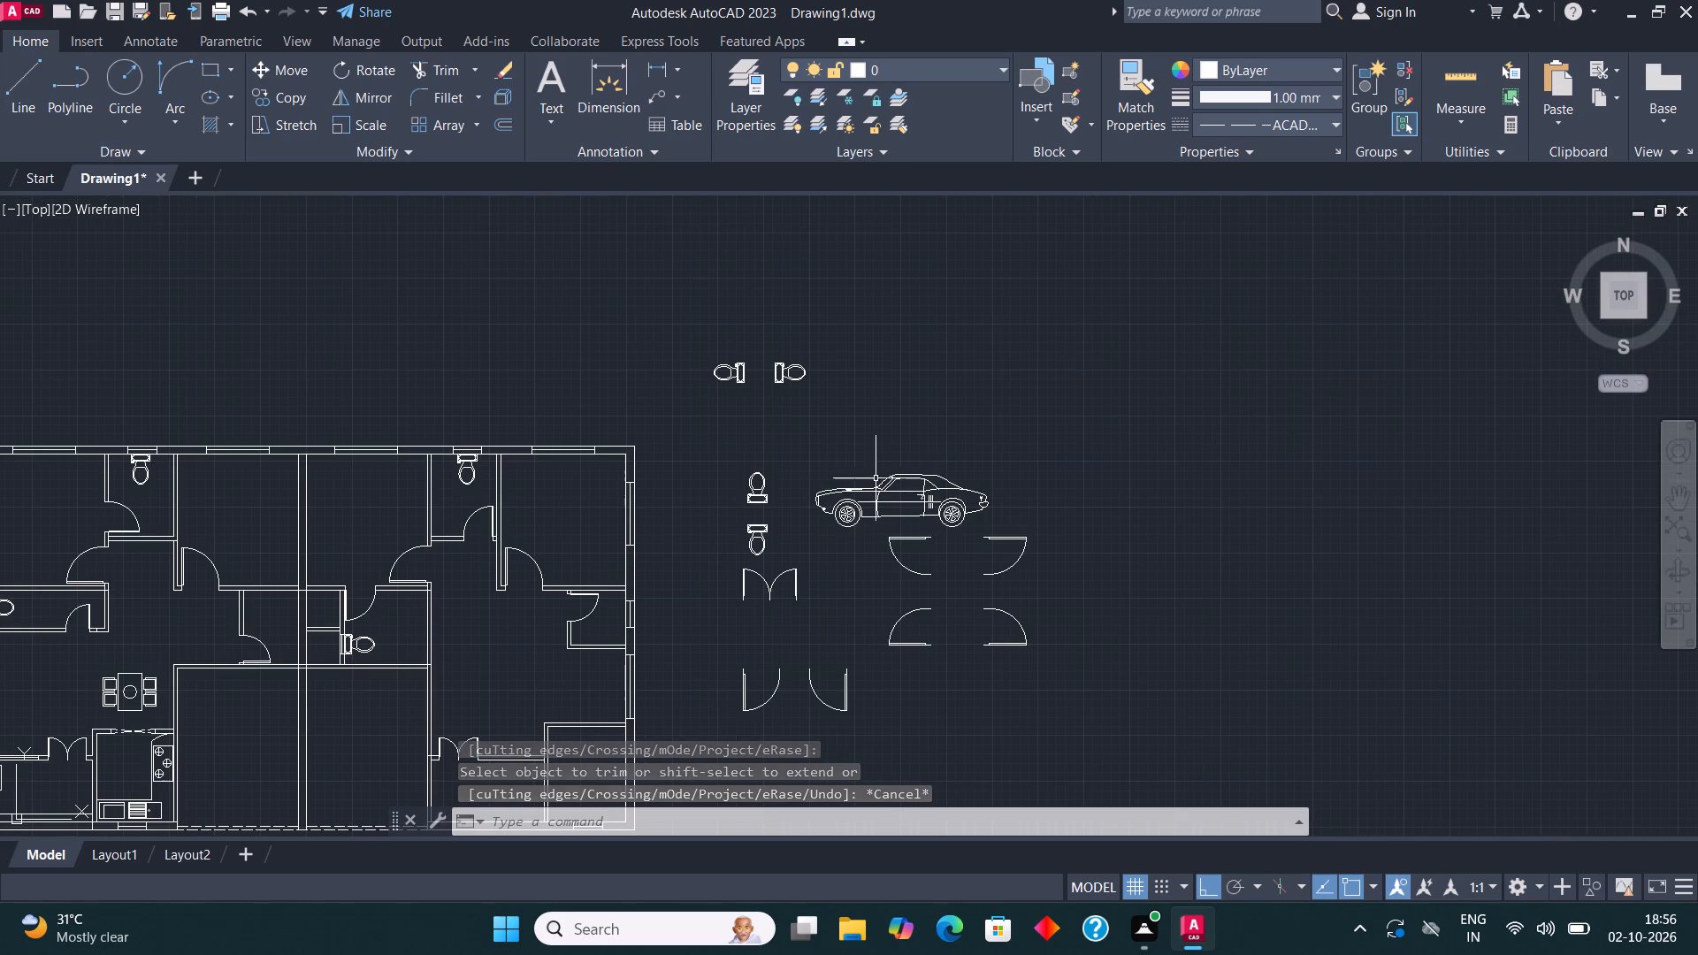
{"action": "left_click", "coordinate": [870, 497]}
{"action": "left_click", "coordinate": [847, 484]}
{"action": "left_click", "coordinate": [802, 542]}
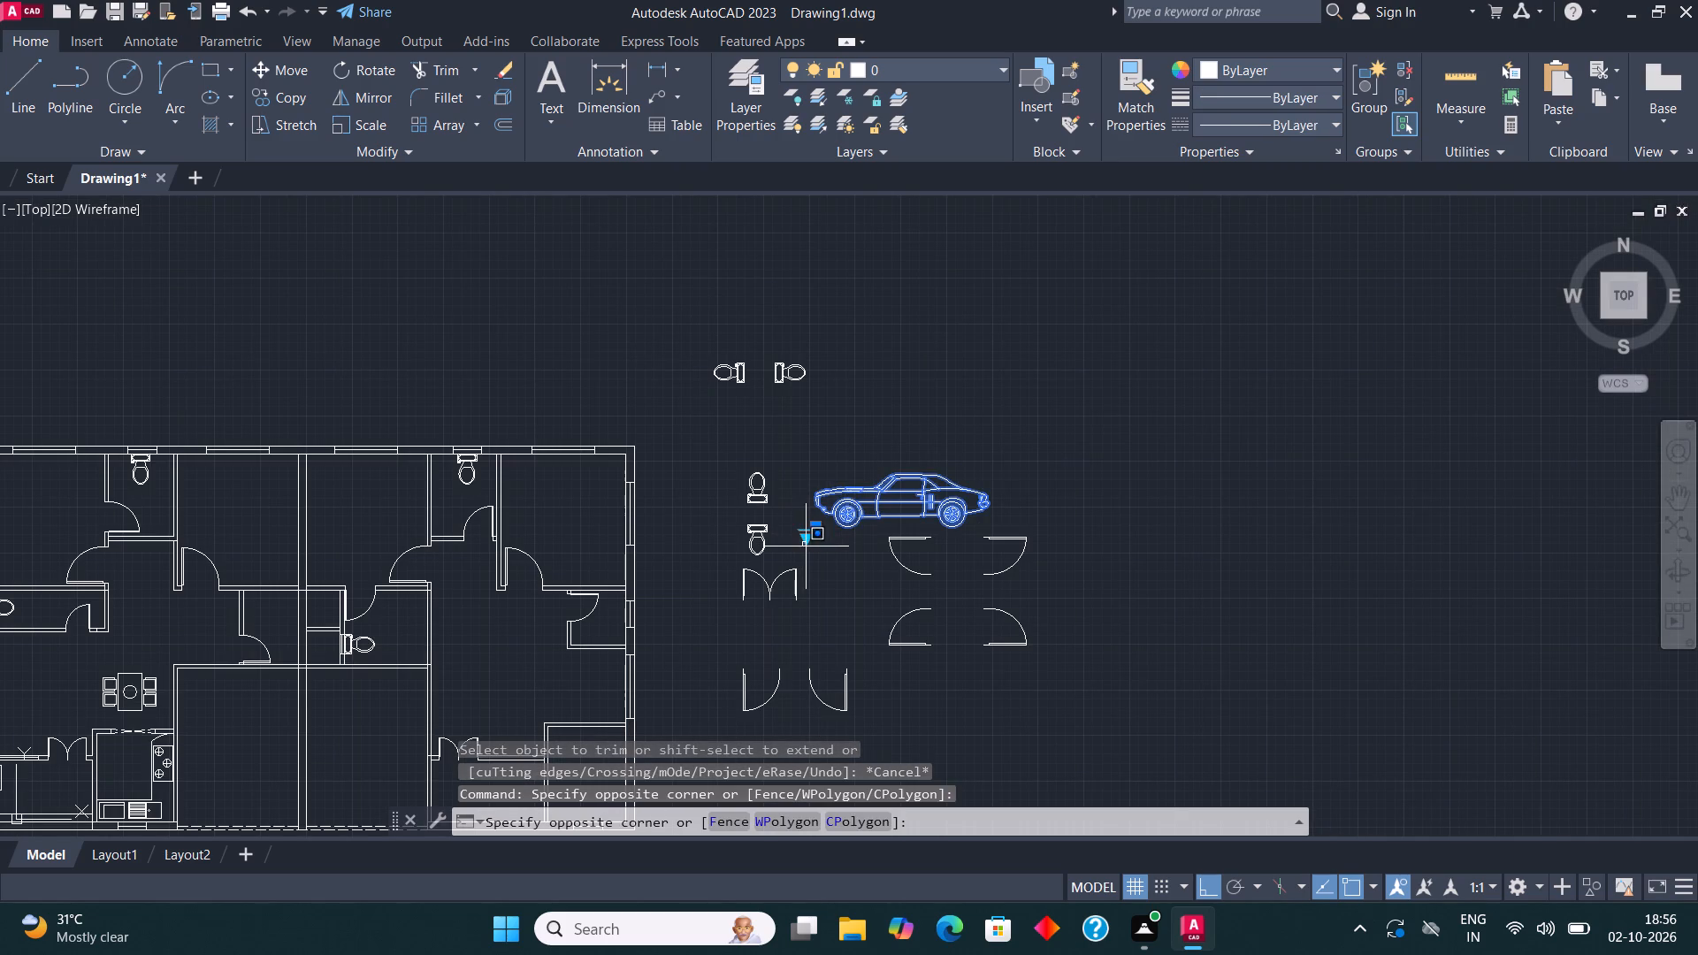
{"action": "left_click", "coordinate": [805, 546]}
{"action": "left_click", "coordinate": [806, 537]}
{"action": "left_click", "coordinate": [897, 568]}
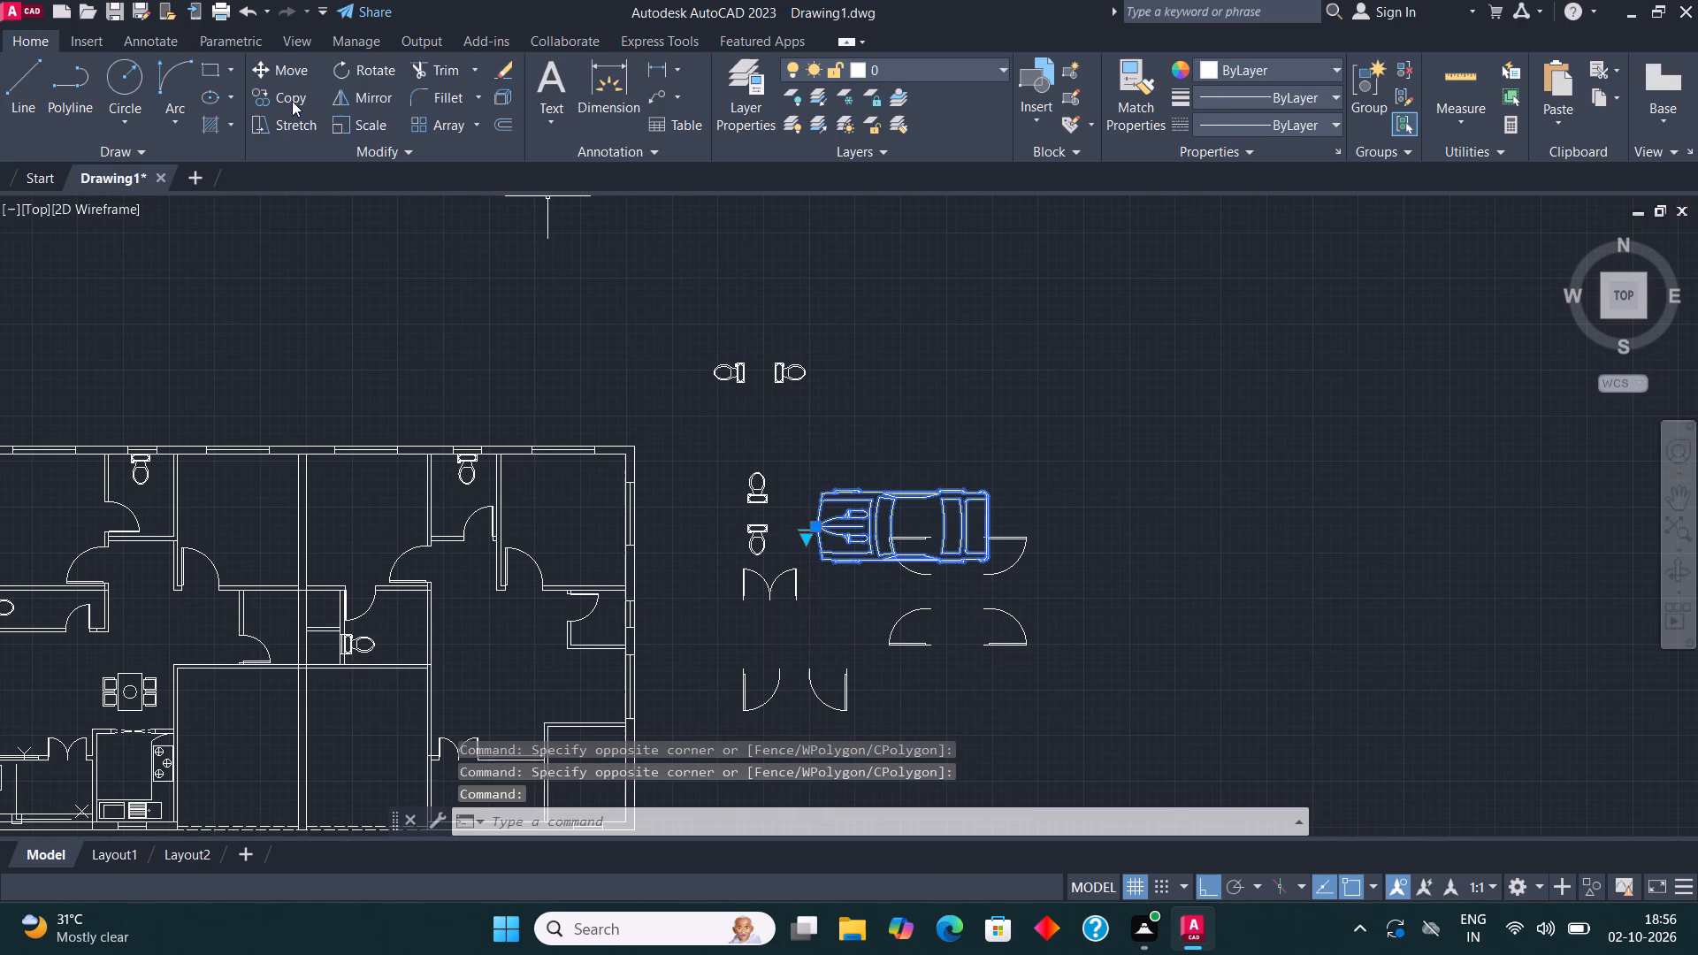
Rotate the top-view car block 270° so that its front faces the top of the plan.
{"action": "left_click", "coordinate": [378, 74]}
{"action": "left_click", "coordinate": [1080, 520]}
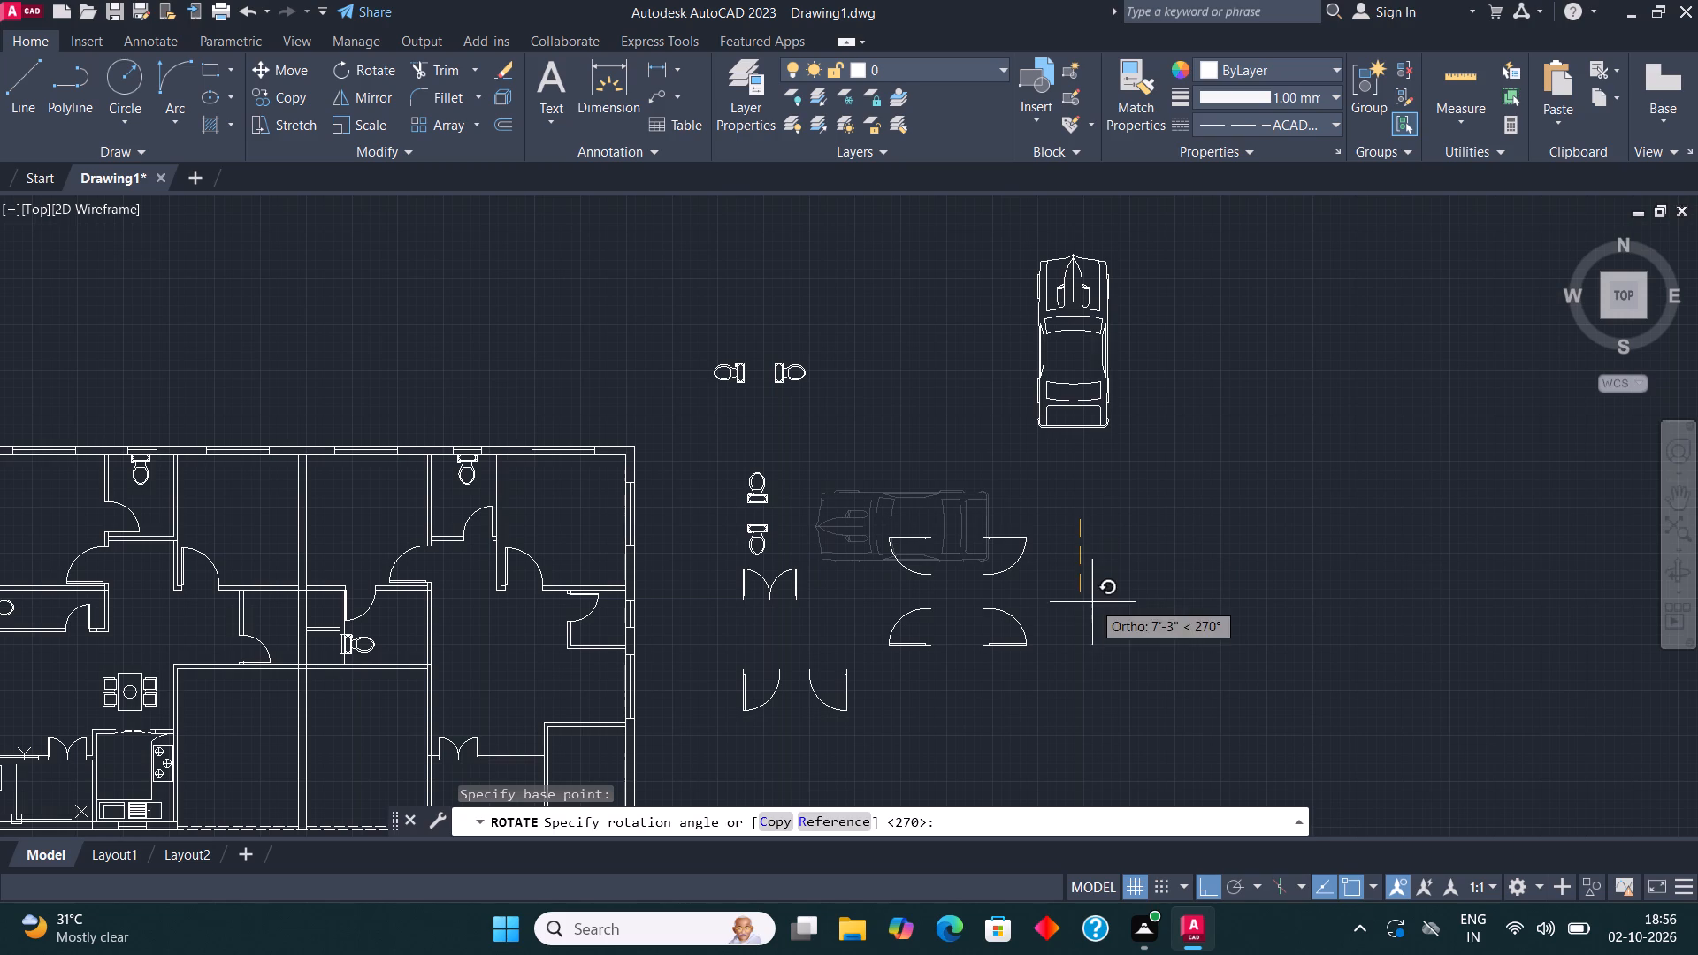
{"action": "left_click", "coordinate": [1094, 614]}
Copy the rotated car to just below the dashed opening left of the middle wall, with Ortho turned off.
{"action": "left_click", "coordinate": [1115, 439]}
{"action": "left_click", "coordinate": [1021, 294]}
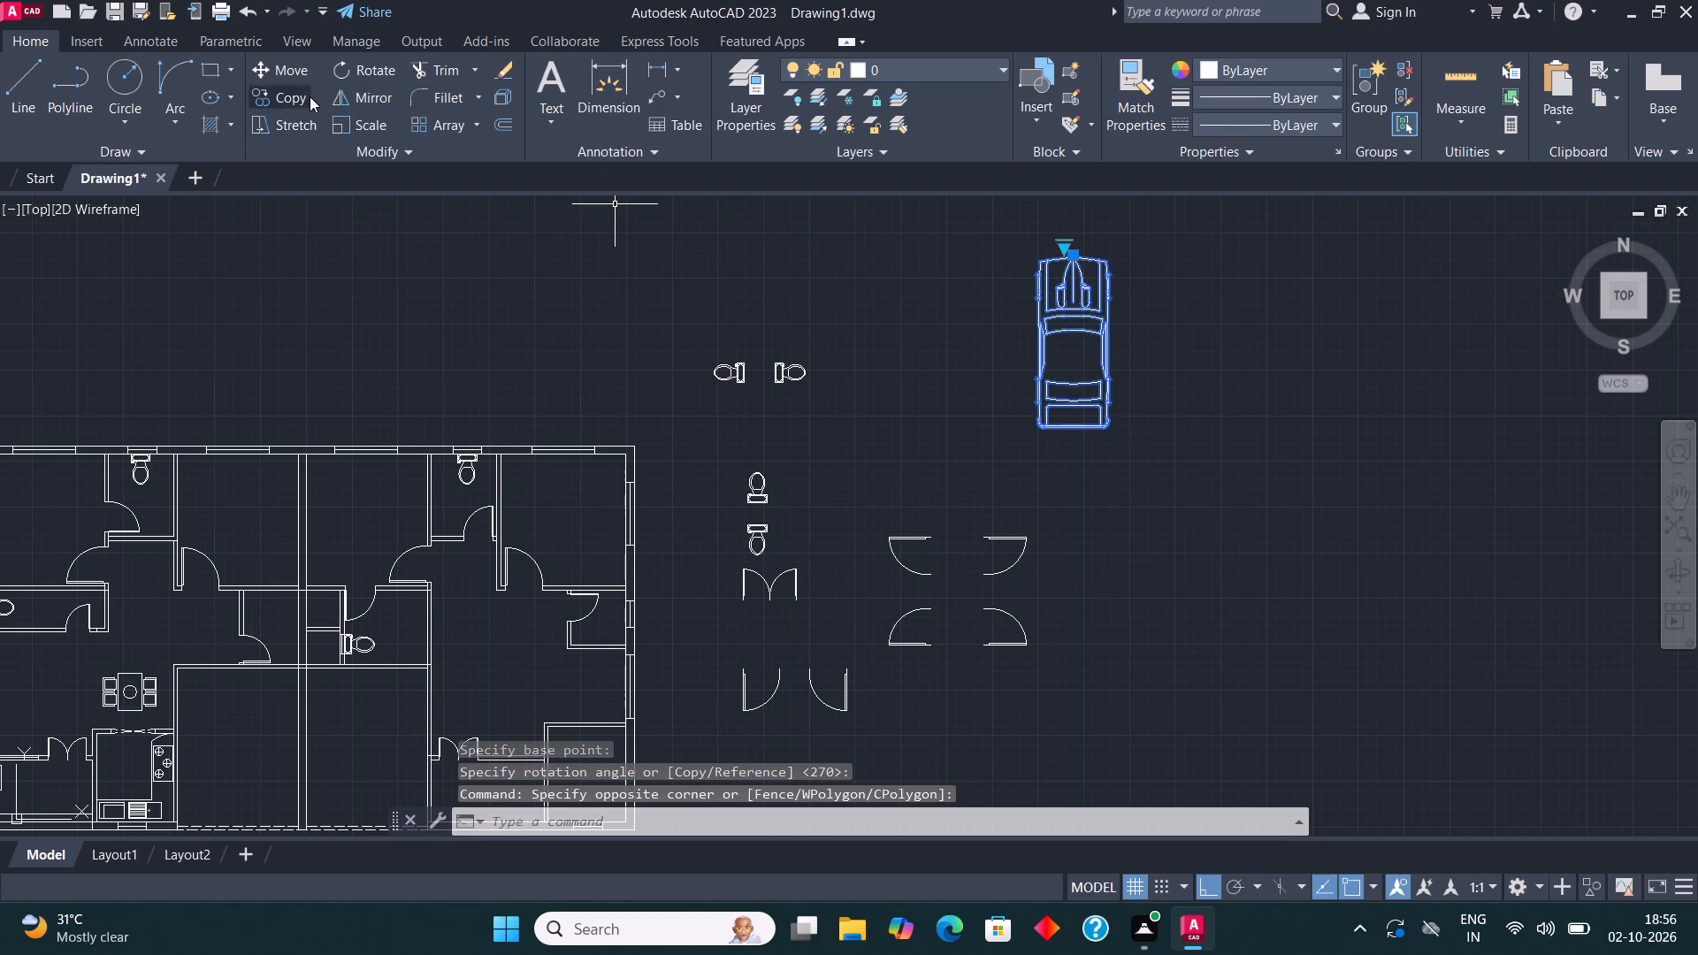
{"action": "left_click", "coordinate": [295, 97]}
{"action": "left_click", "coordinate": [1098, 392]}
{"action": "scroll", "coordinate": [1161, 422], "scroll_direction": "down", "scroll_amount": 2}
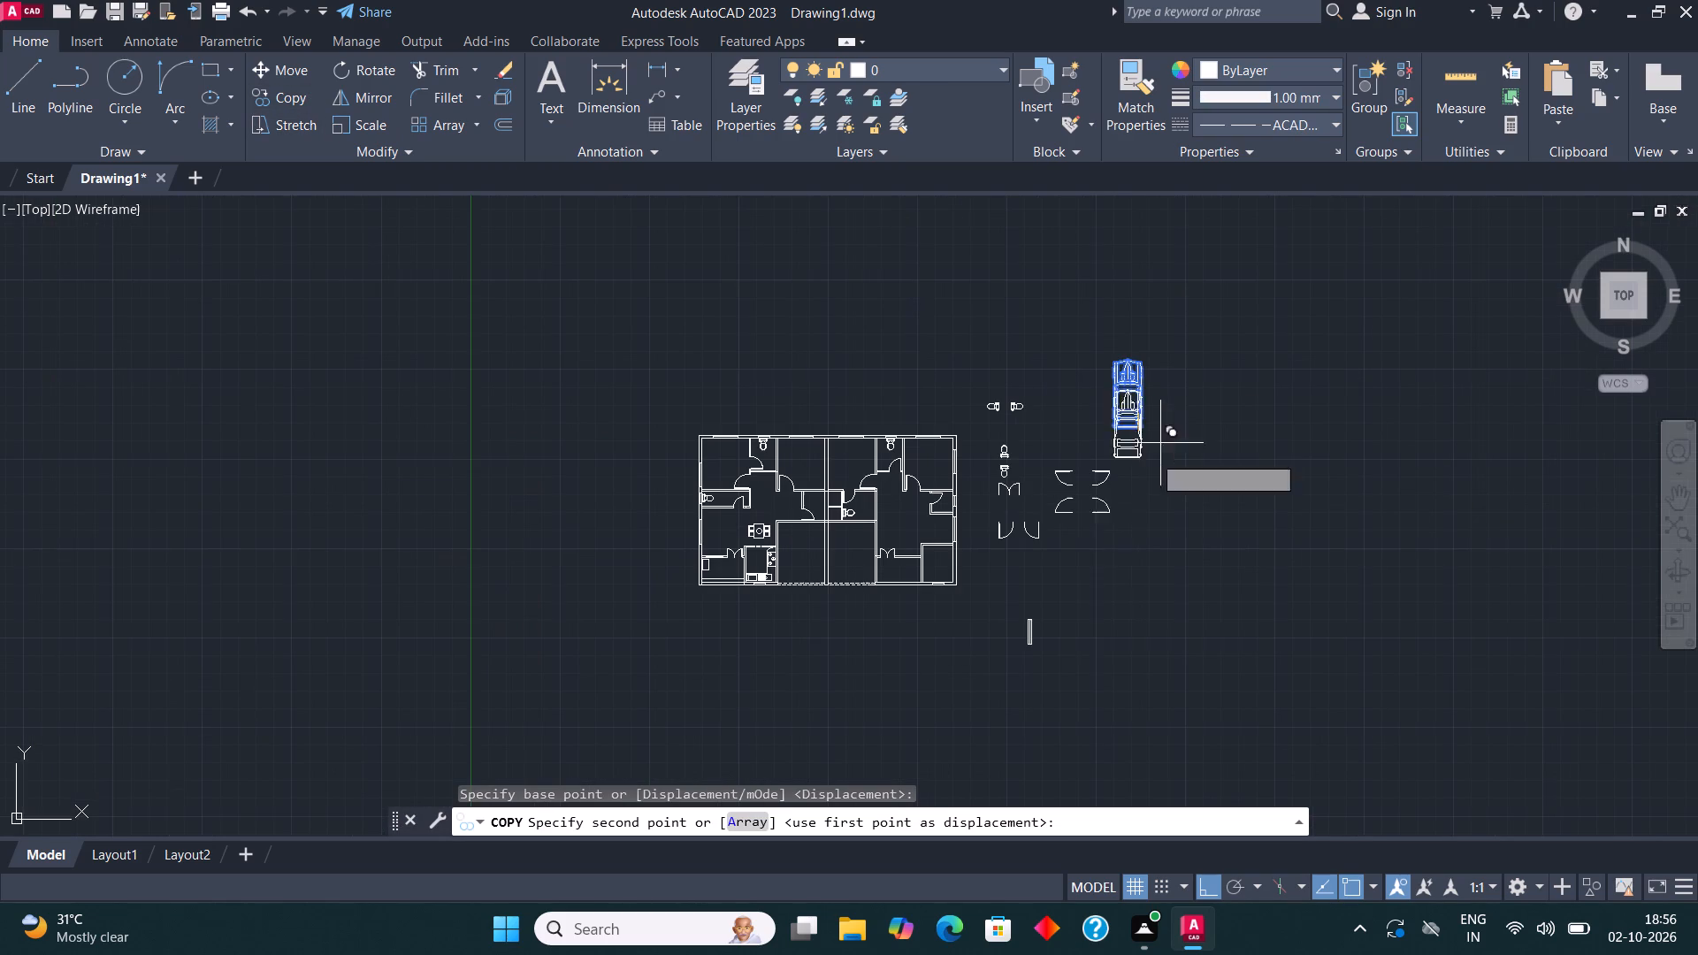
{"action": "key", "text": "F8"}
{"action": "scroll", "coordinate": [802, 558], "scroll_direction": "up", "scroll_amount": 2}
{"action": "scroll", "coordinate": [898, 495], "scroll_direction": "down", "scroll_amount": 1}
{"action": "scroll", "coordinate": [859, 677], "scroll_direction": "up", "scroll_amount": 1}
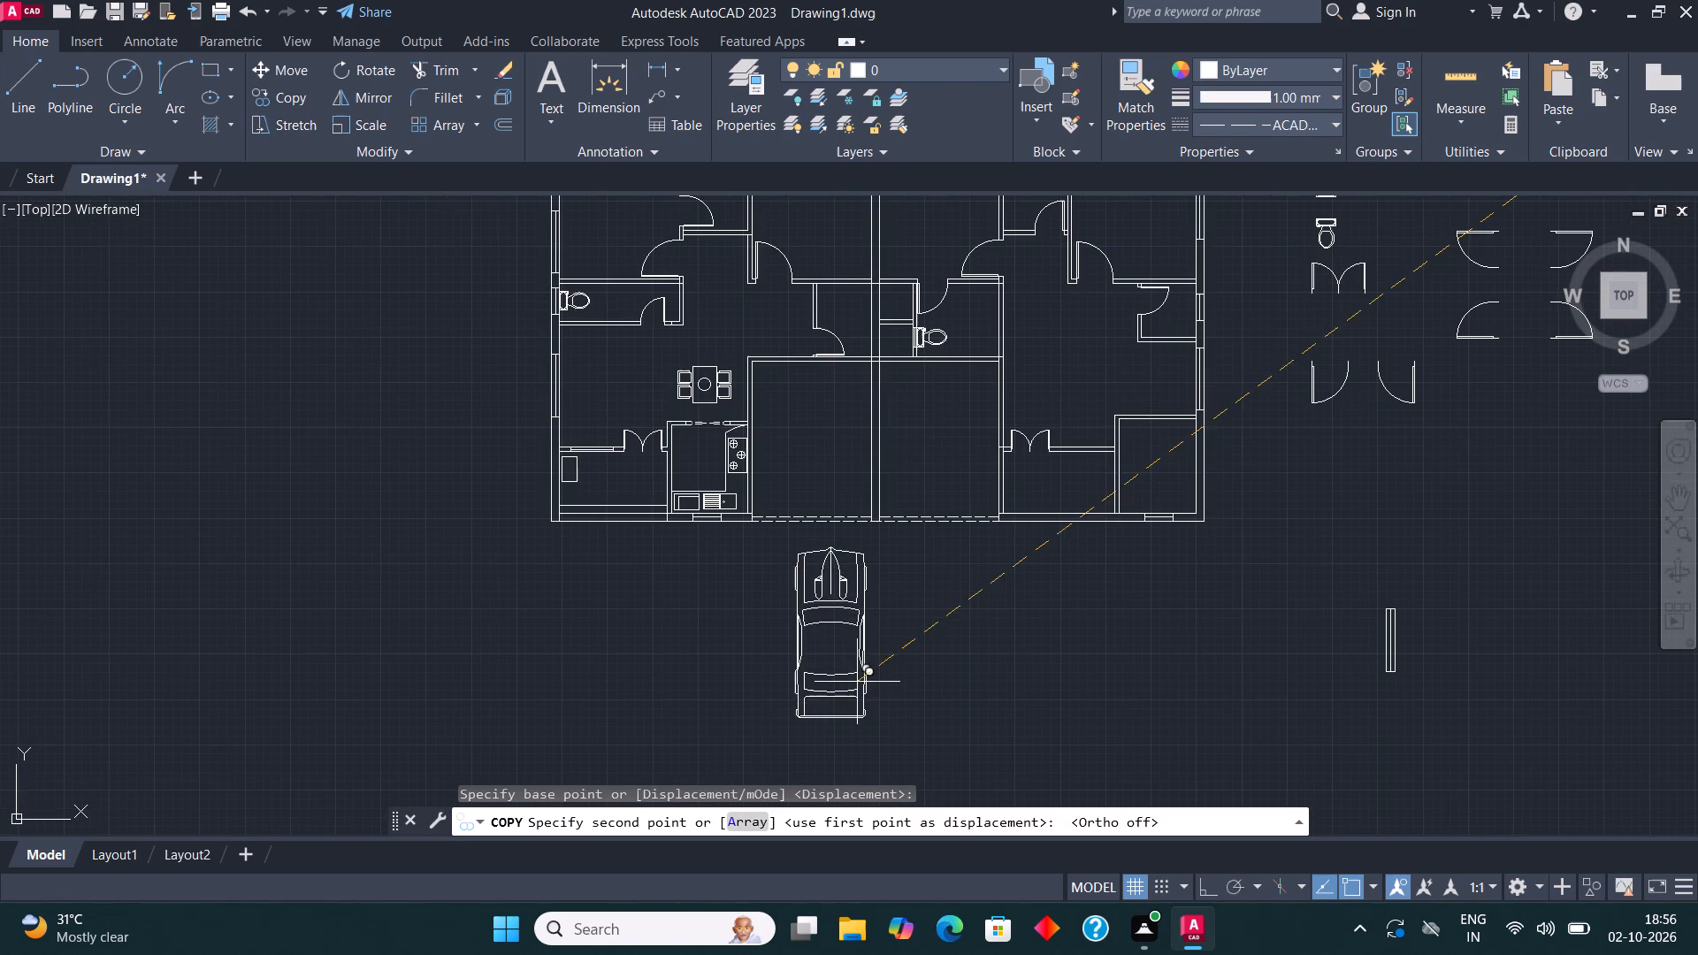
{"action": "left_click", "coordinate": [832, 703]}
{"action": "key", "text": "Escape"}
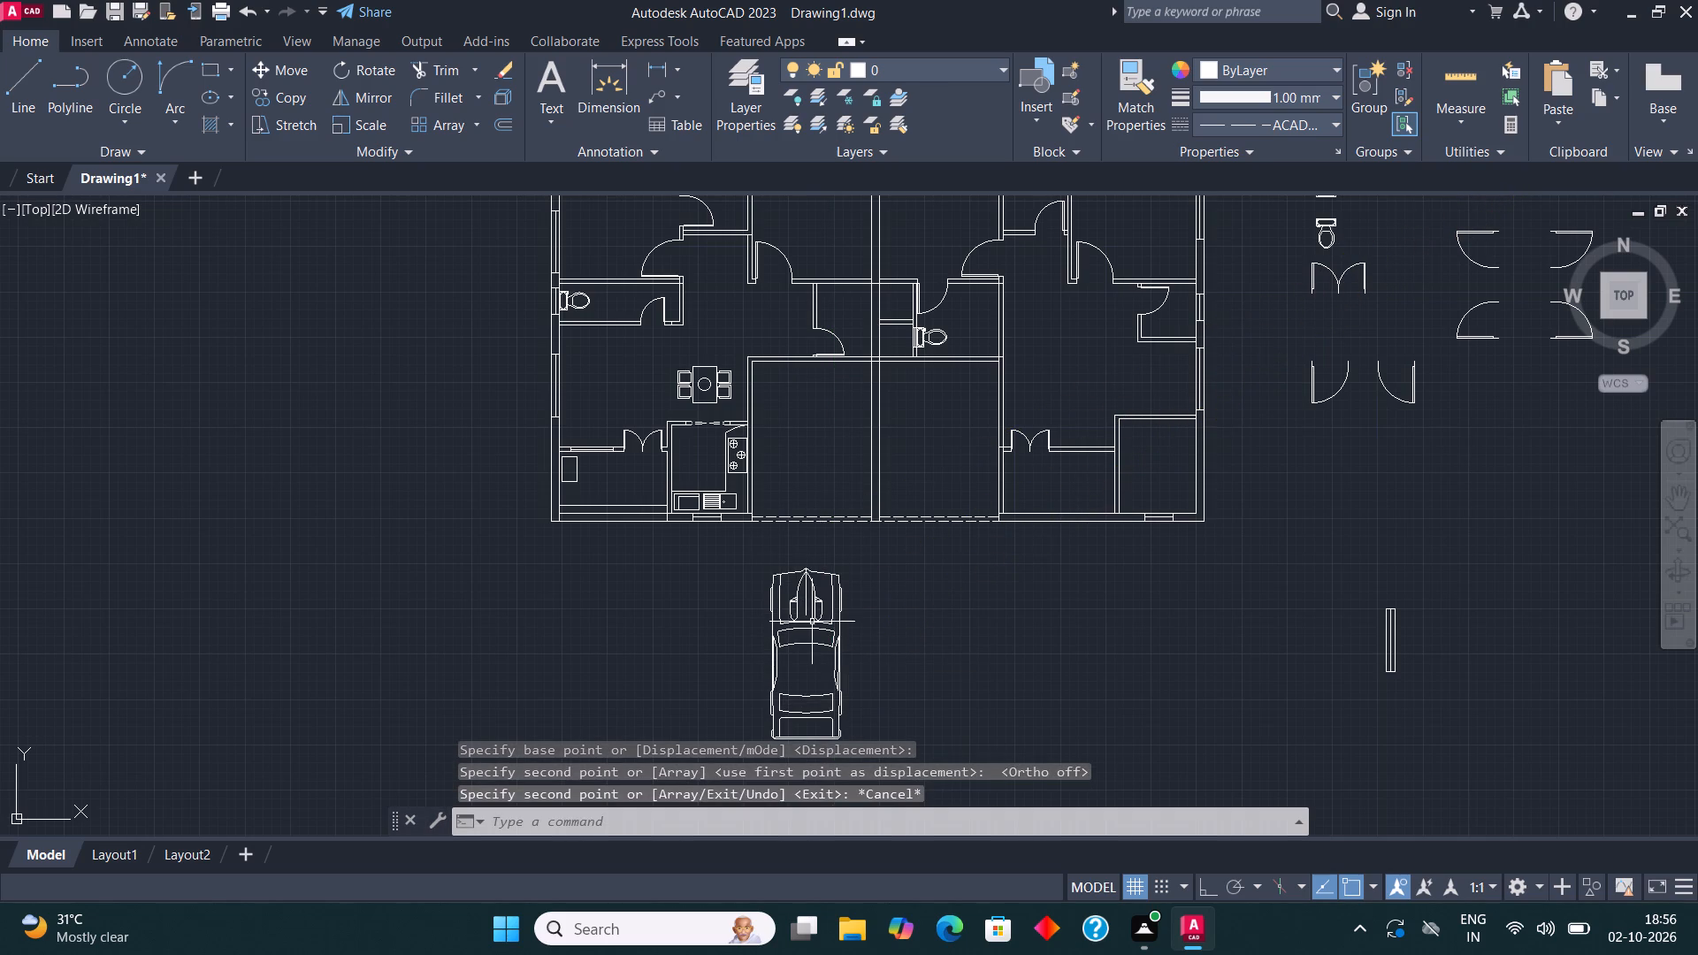
Scale the copied car down slightly about a point near its rear.
{"action": "left_click", "coordinate": [812, 620]}
{"action": "left_click", "coordinate": [372, 127]}
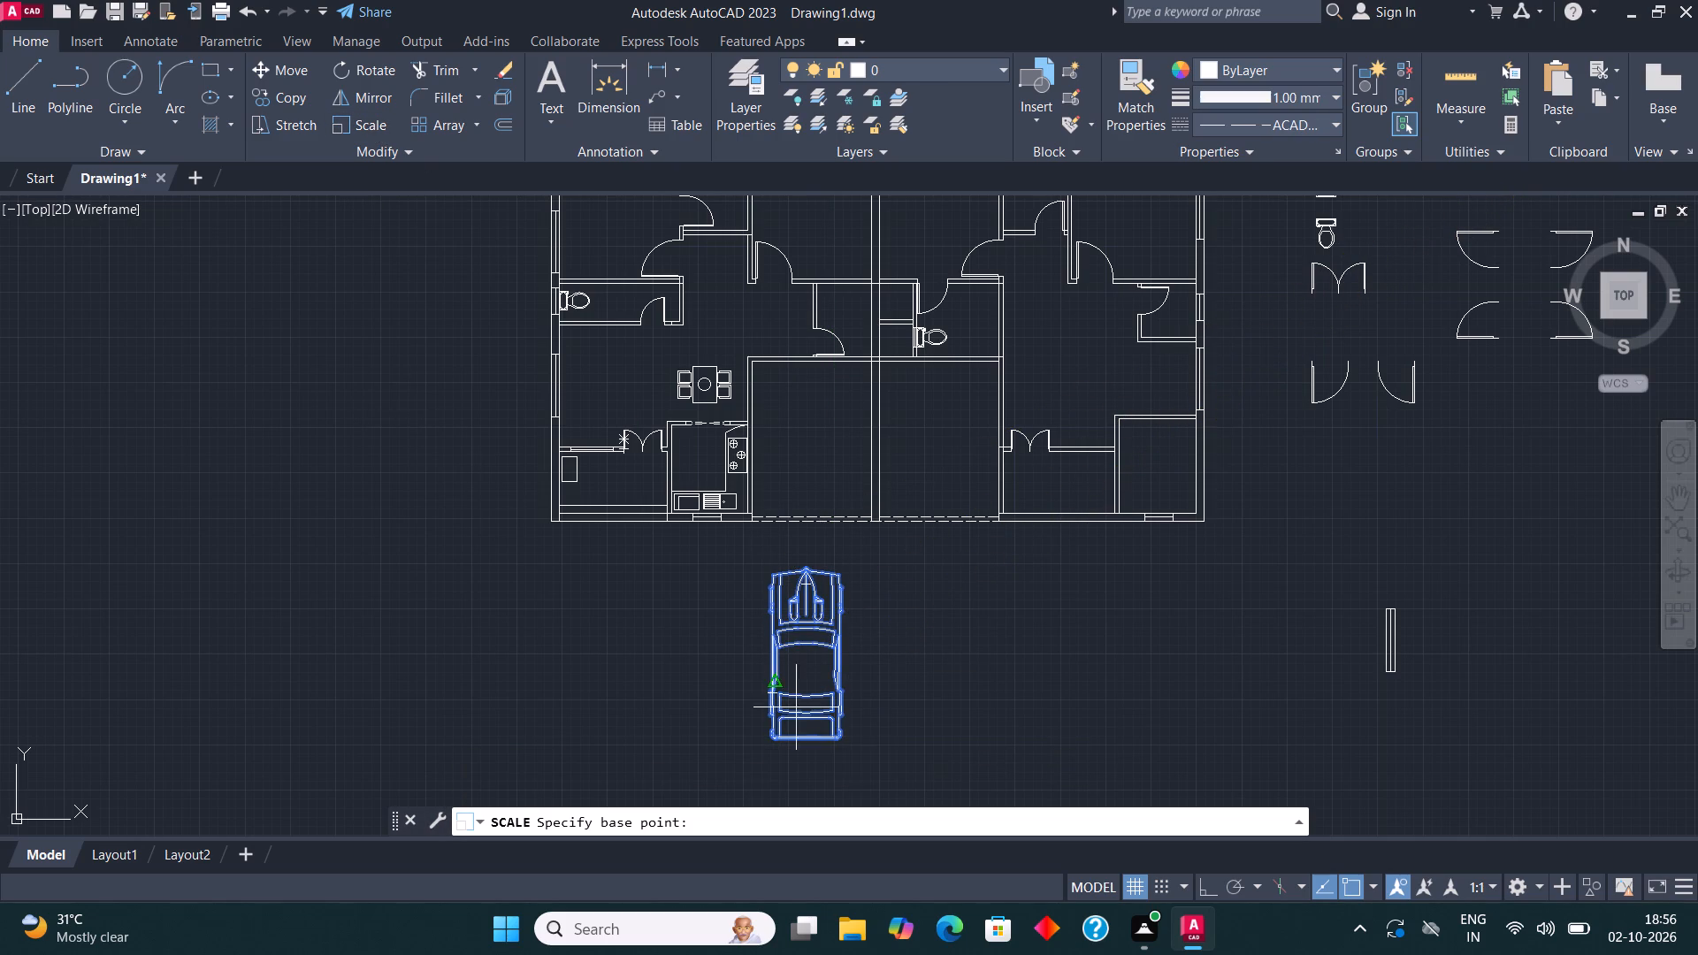
{"action": "left_click", "coordinate": [805, 699]}
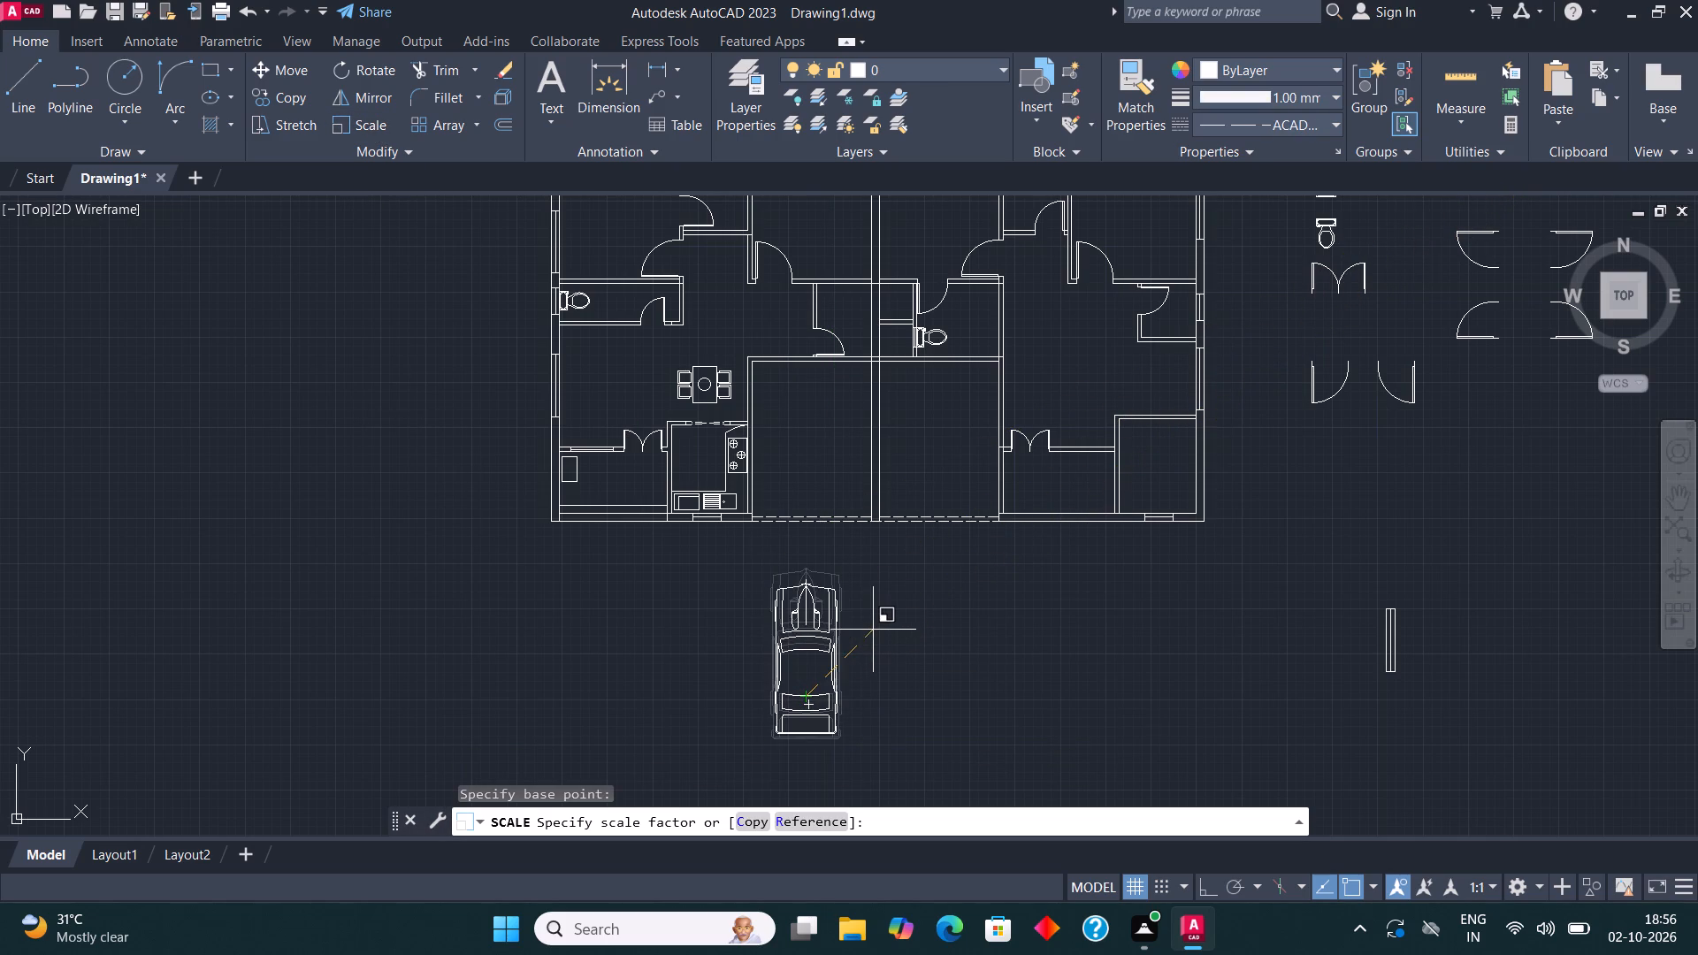
{"action": "left_click", "coordinate": [866, 635]}
Move the scaled car up into the parking bay between the kitchen and the middle wall.
{"action": "left_click", "coordinate": [780, 657]}
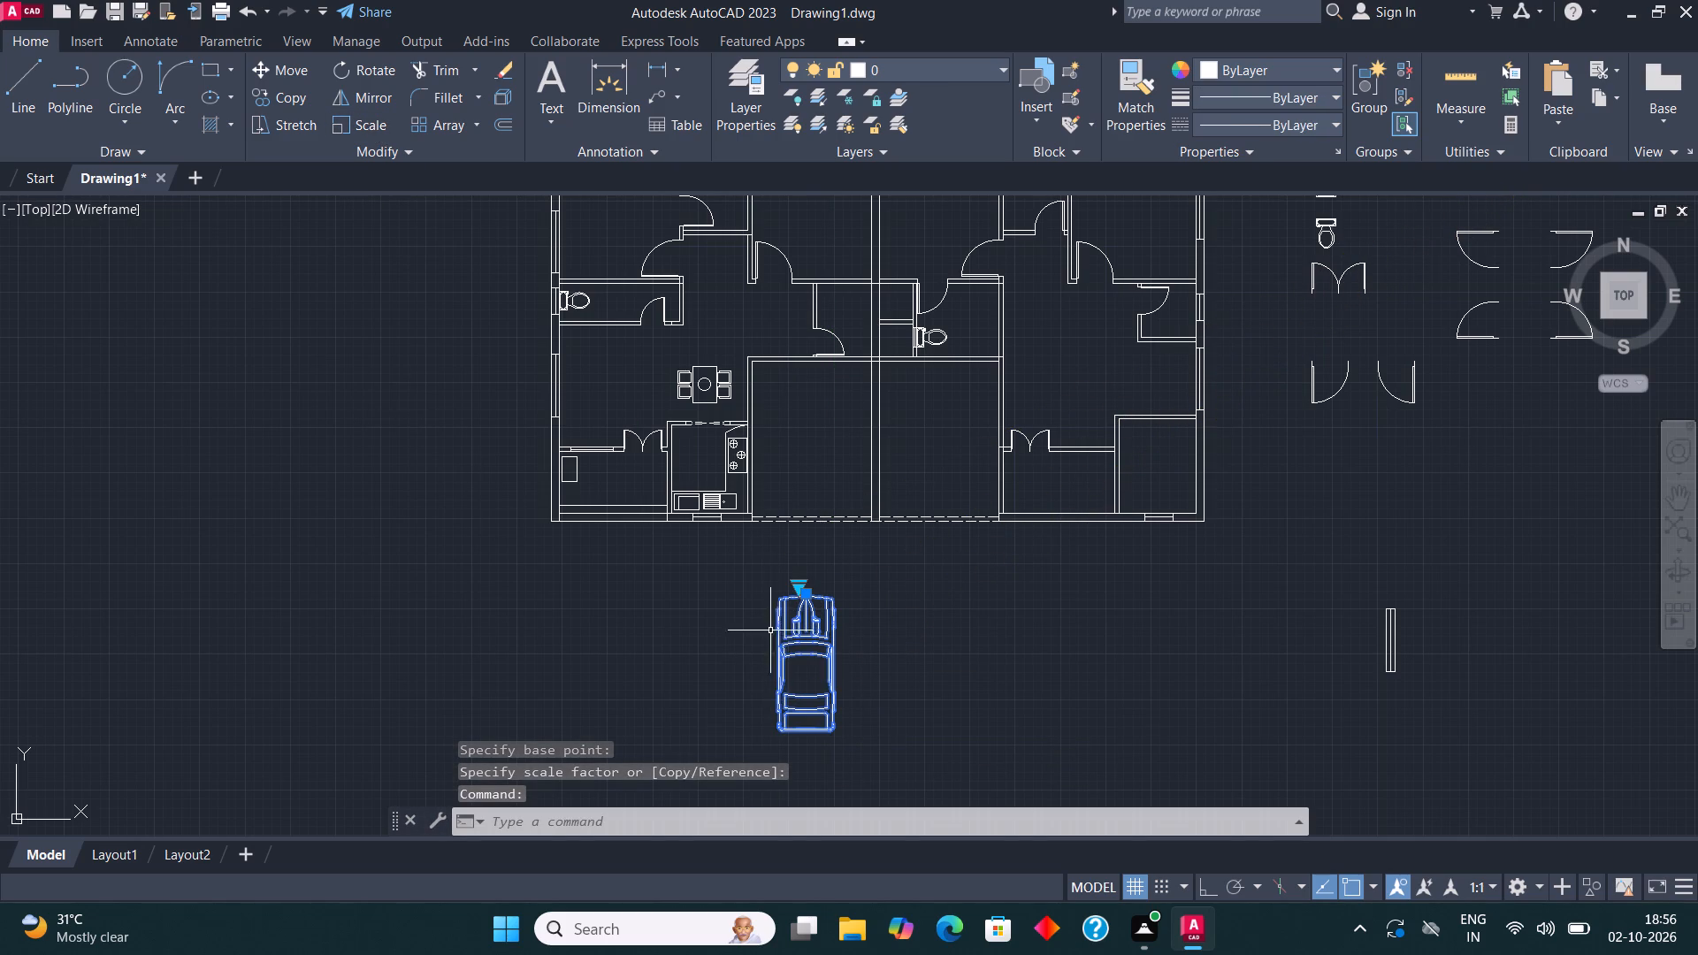
{"action": "left_click", "coordinate": [303, 79]}
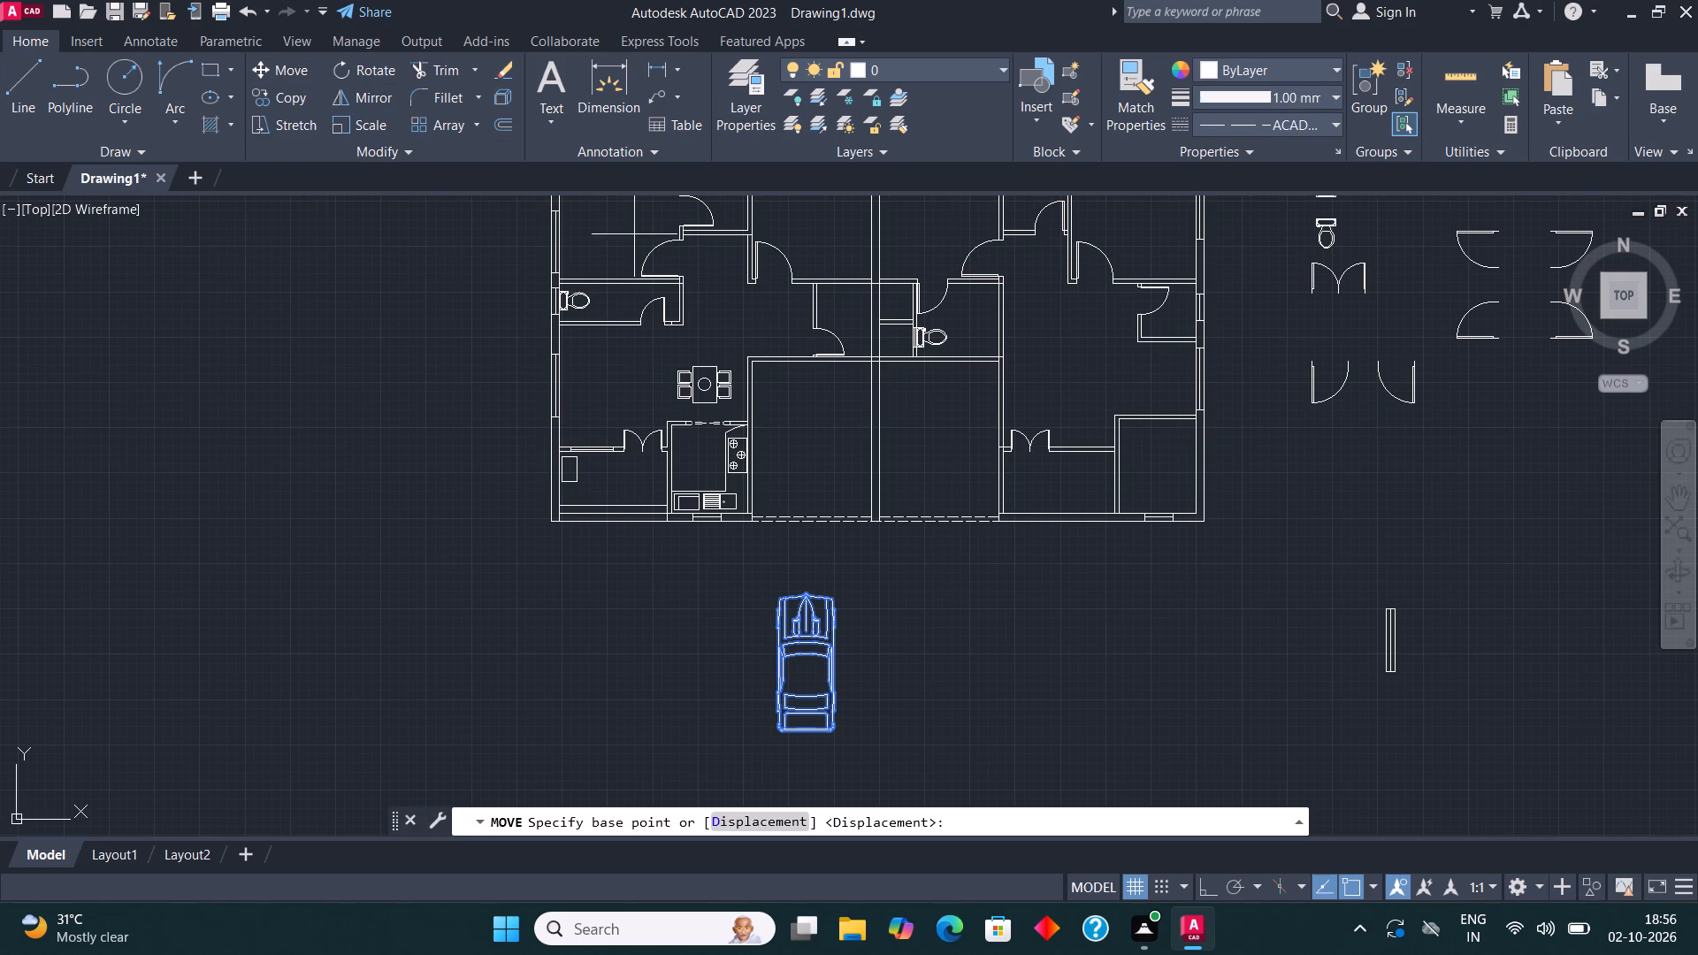
{"action": "left_click", "coordinate": [775, 713]}
{"action": "scroll", "coordinate": [783, 503], "scroll_direction": "up", "scroll_amount": 2}
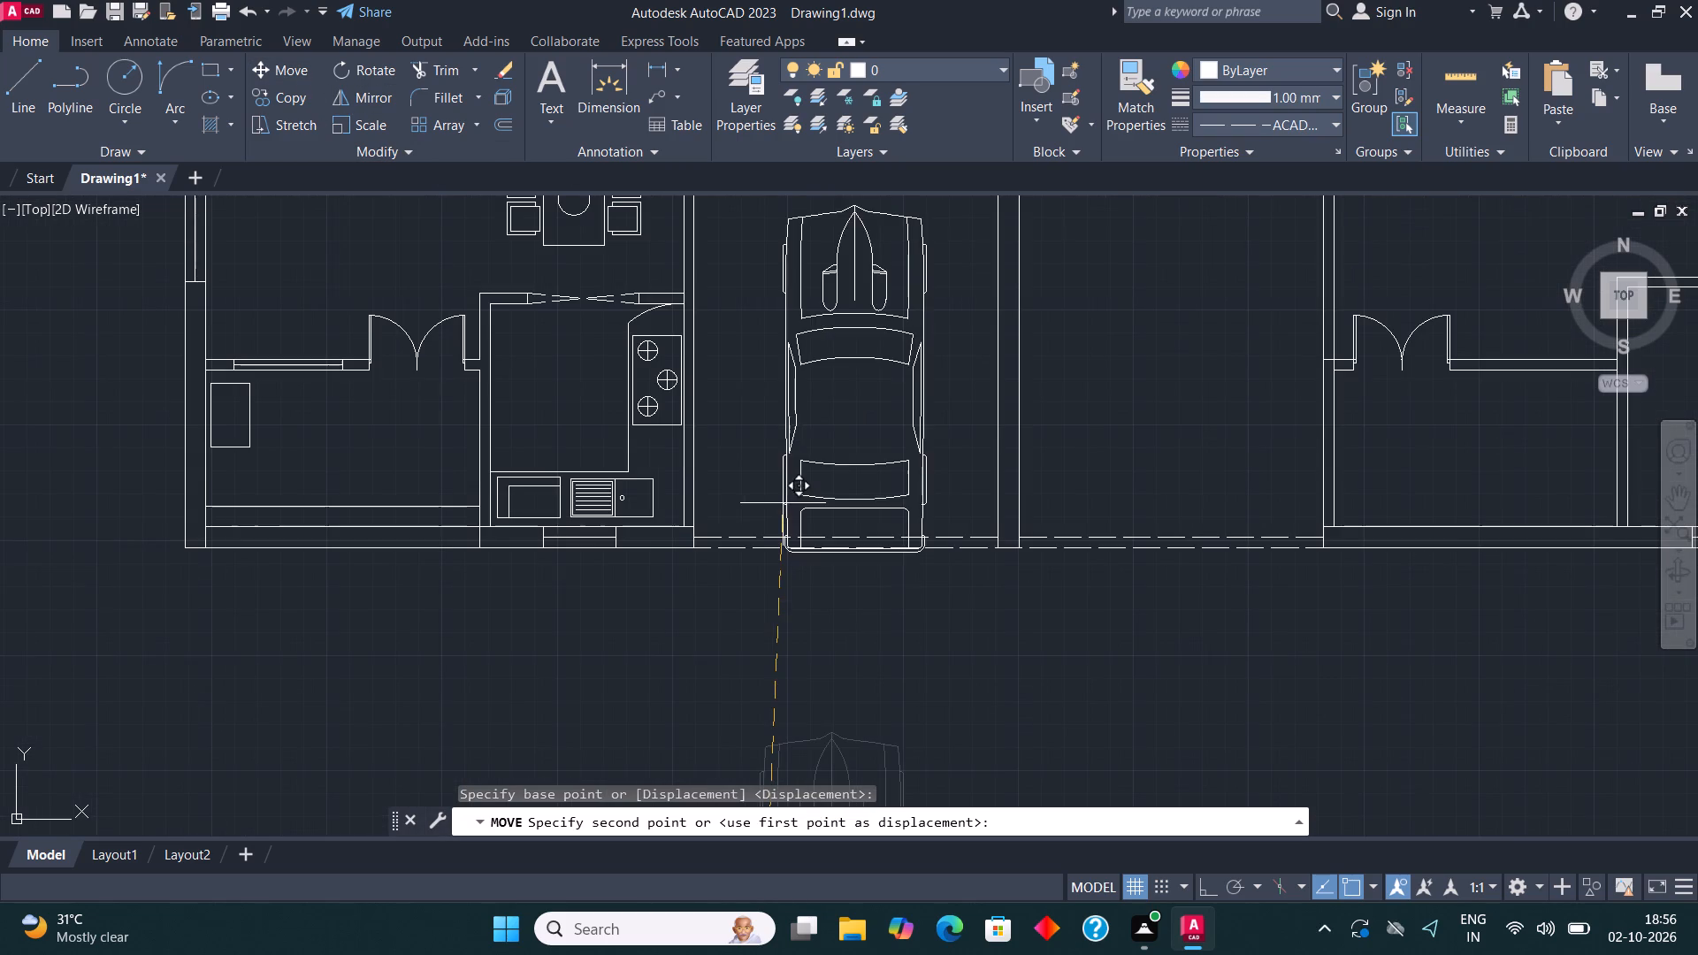
{"action": "middle_click_drag", "start_coordinate": [774, 592], "coordinate": [765, 786]}
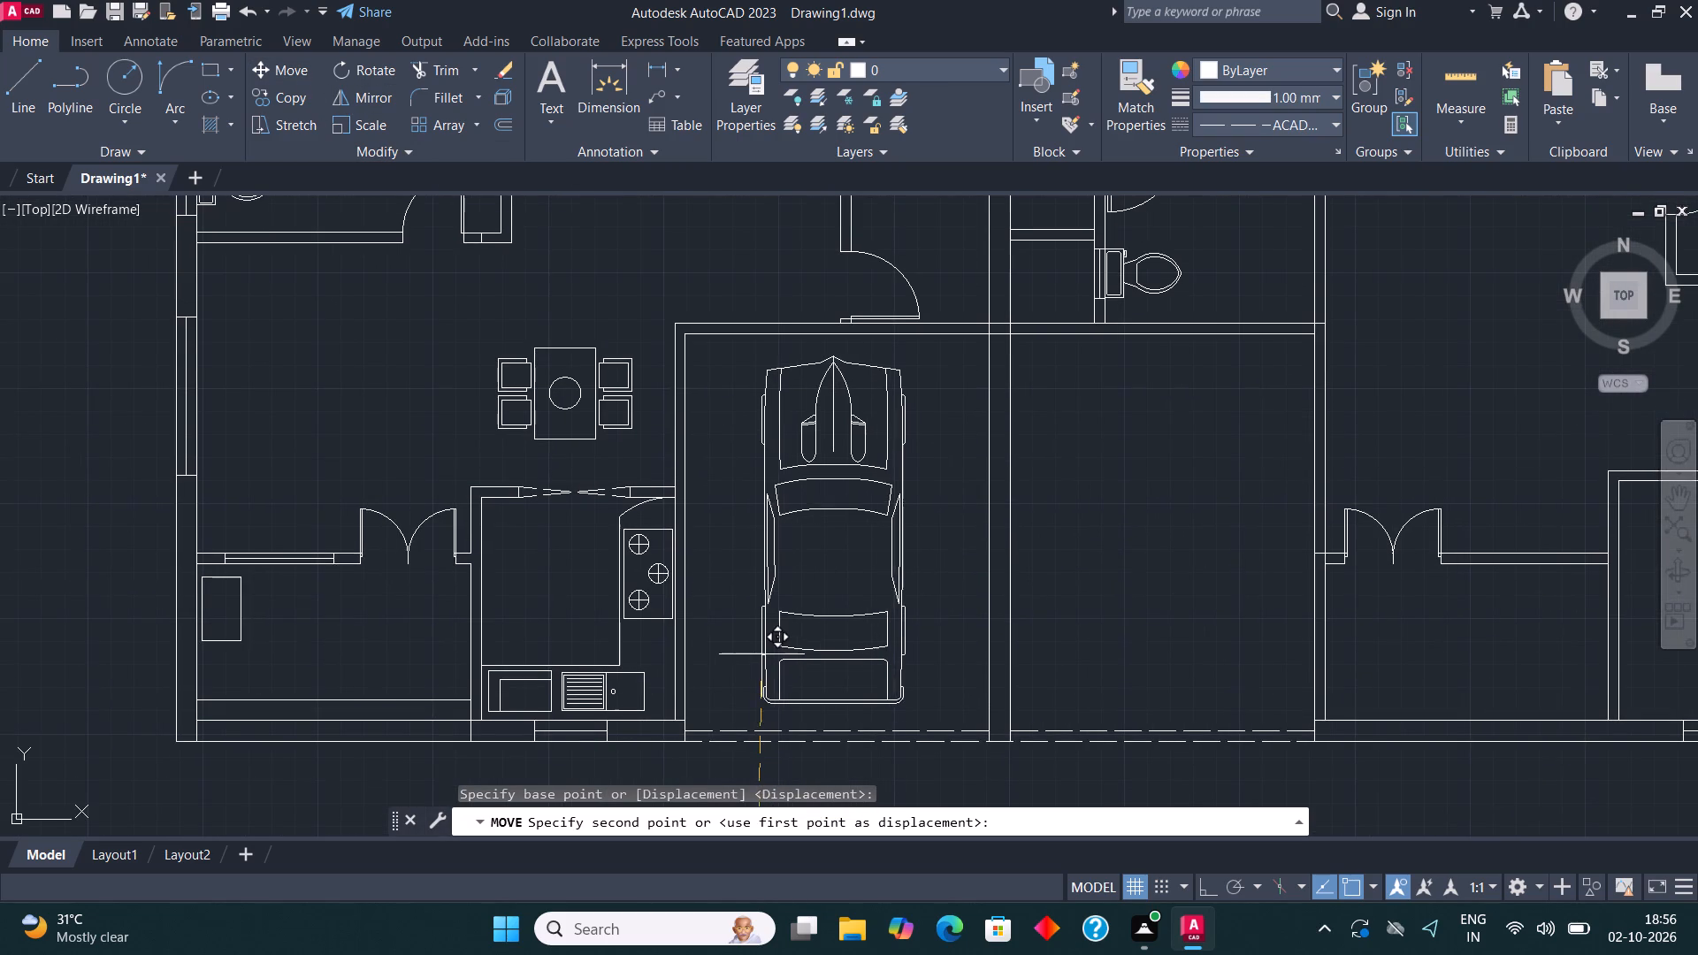
{"action": "left_click", "coordinate": [765, 656]}
{"action": "key", "text": "Escape"}
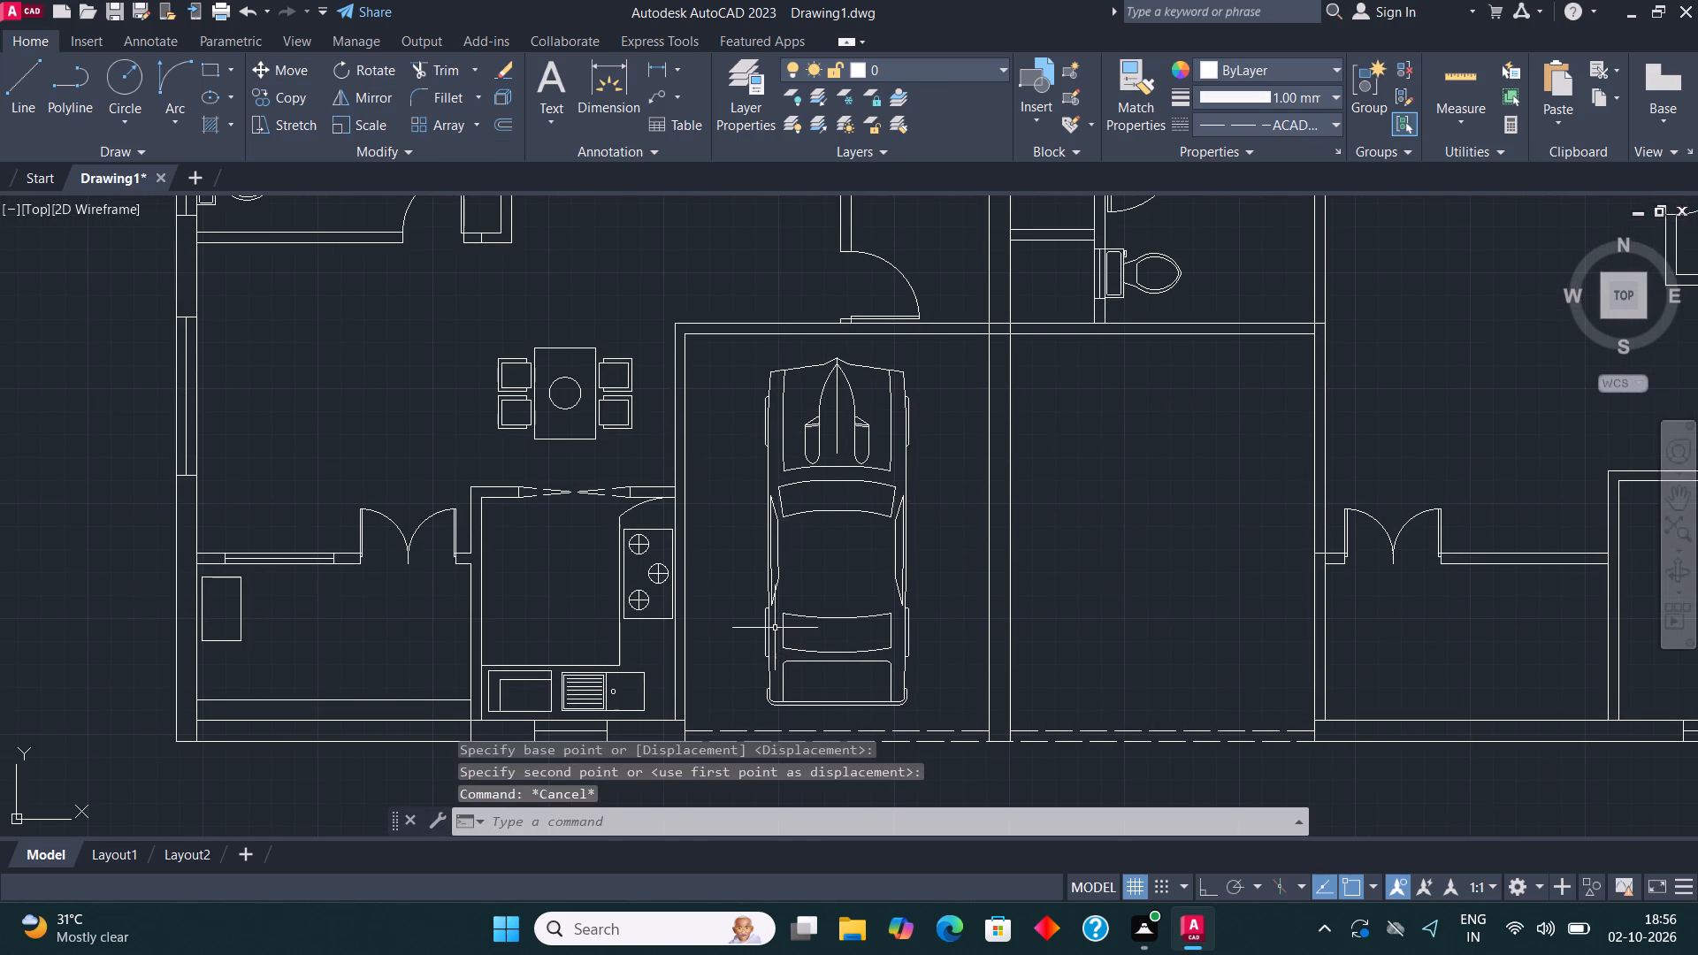
Copy the parked car into the matching bay on the other side of the middle wall.
{"action": "left_click", "coordinate": [775, 625]}
{"action": "left_click", "coordinate": [762, 609]}
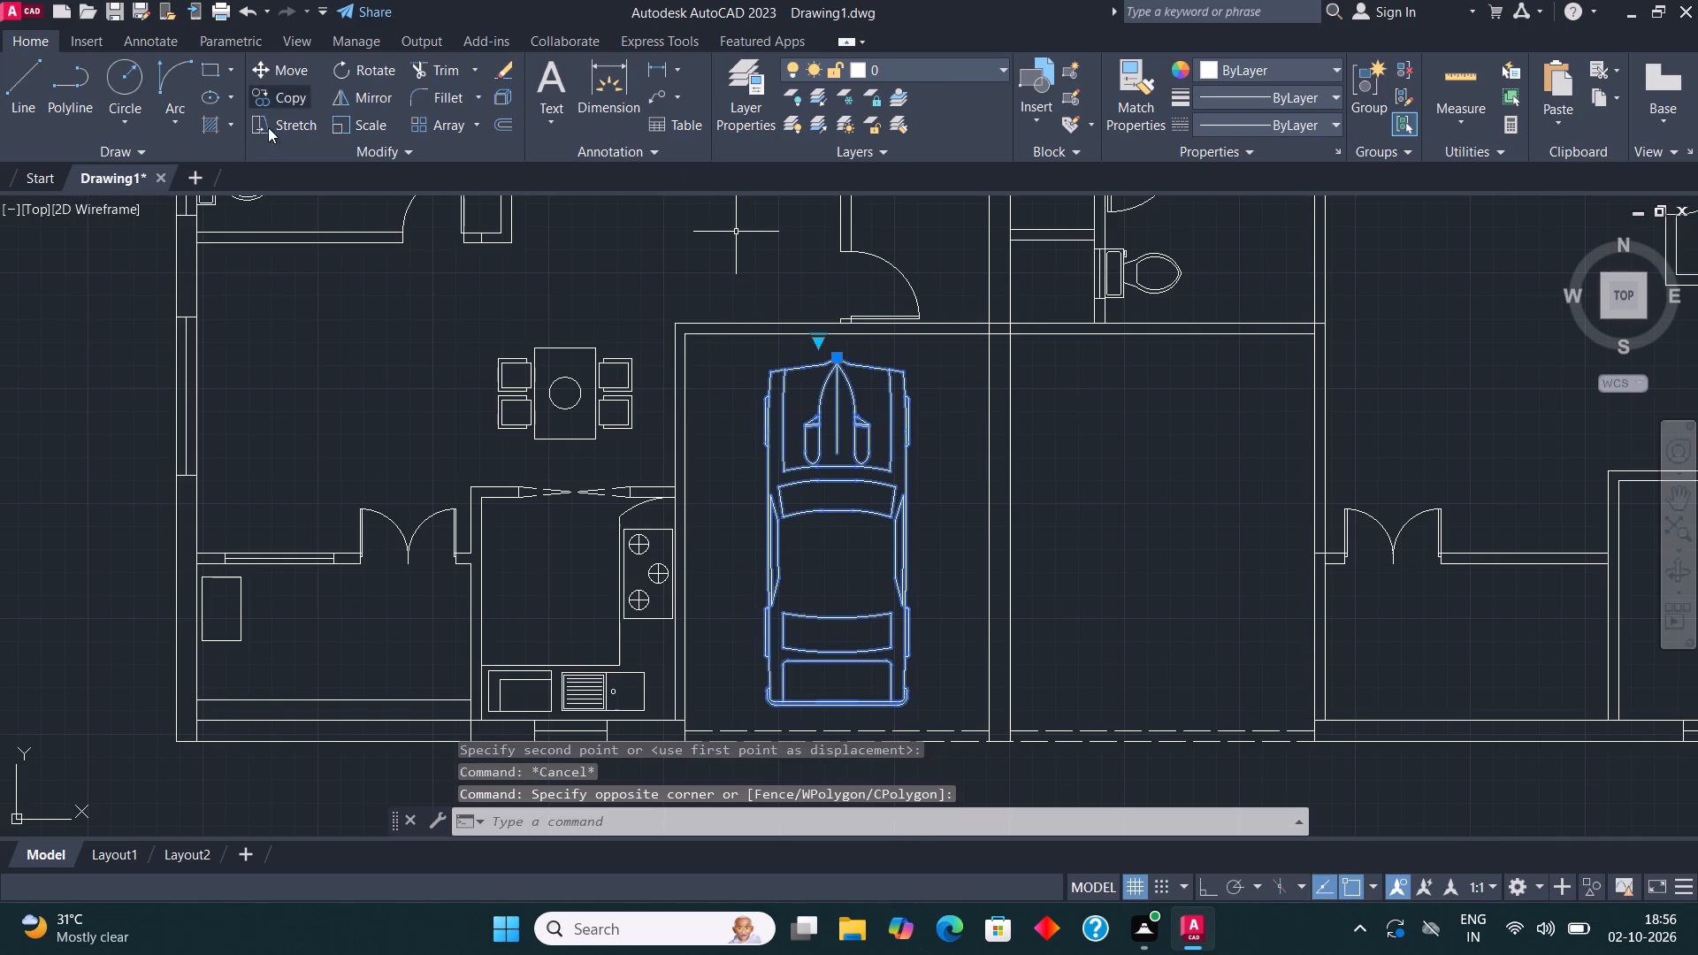
{"action": "left_click", "coordinate": [289, 92]}
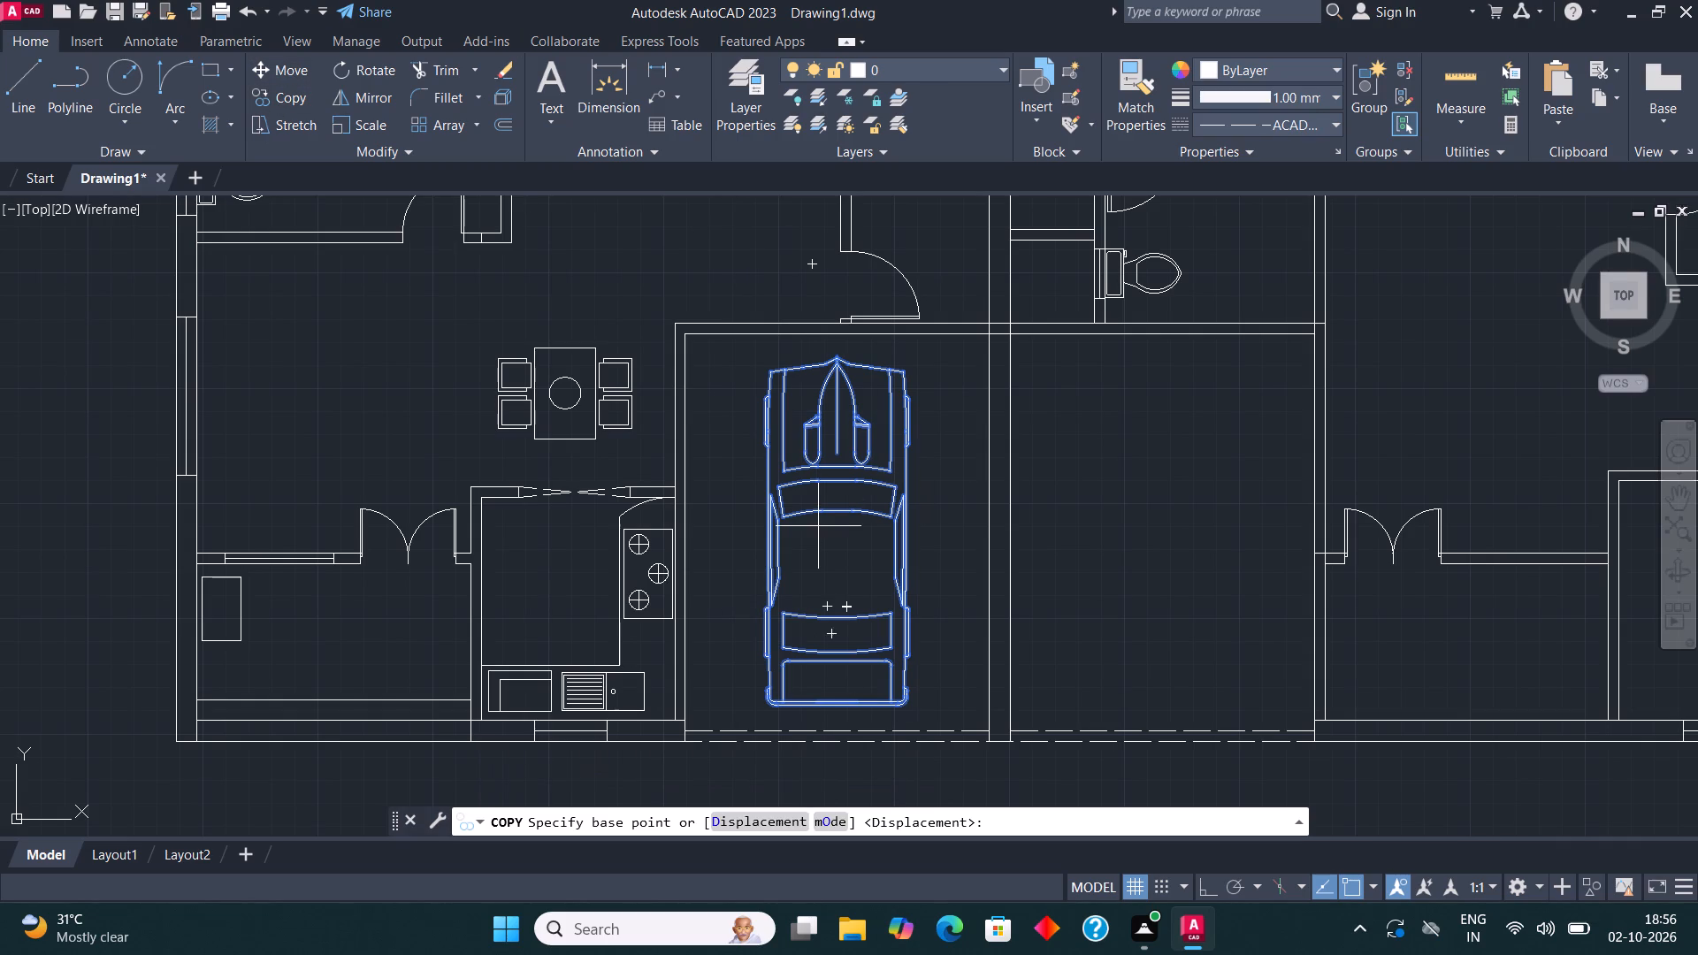
{"action": "left_click", "coordinate": [817, 530]}
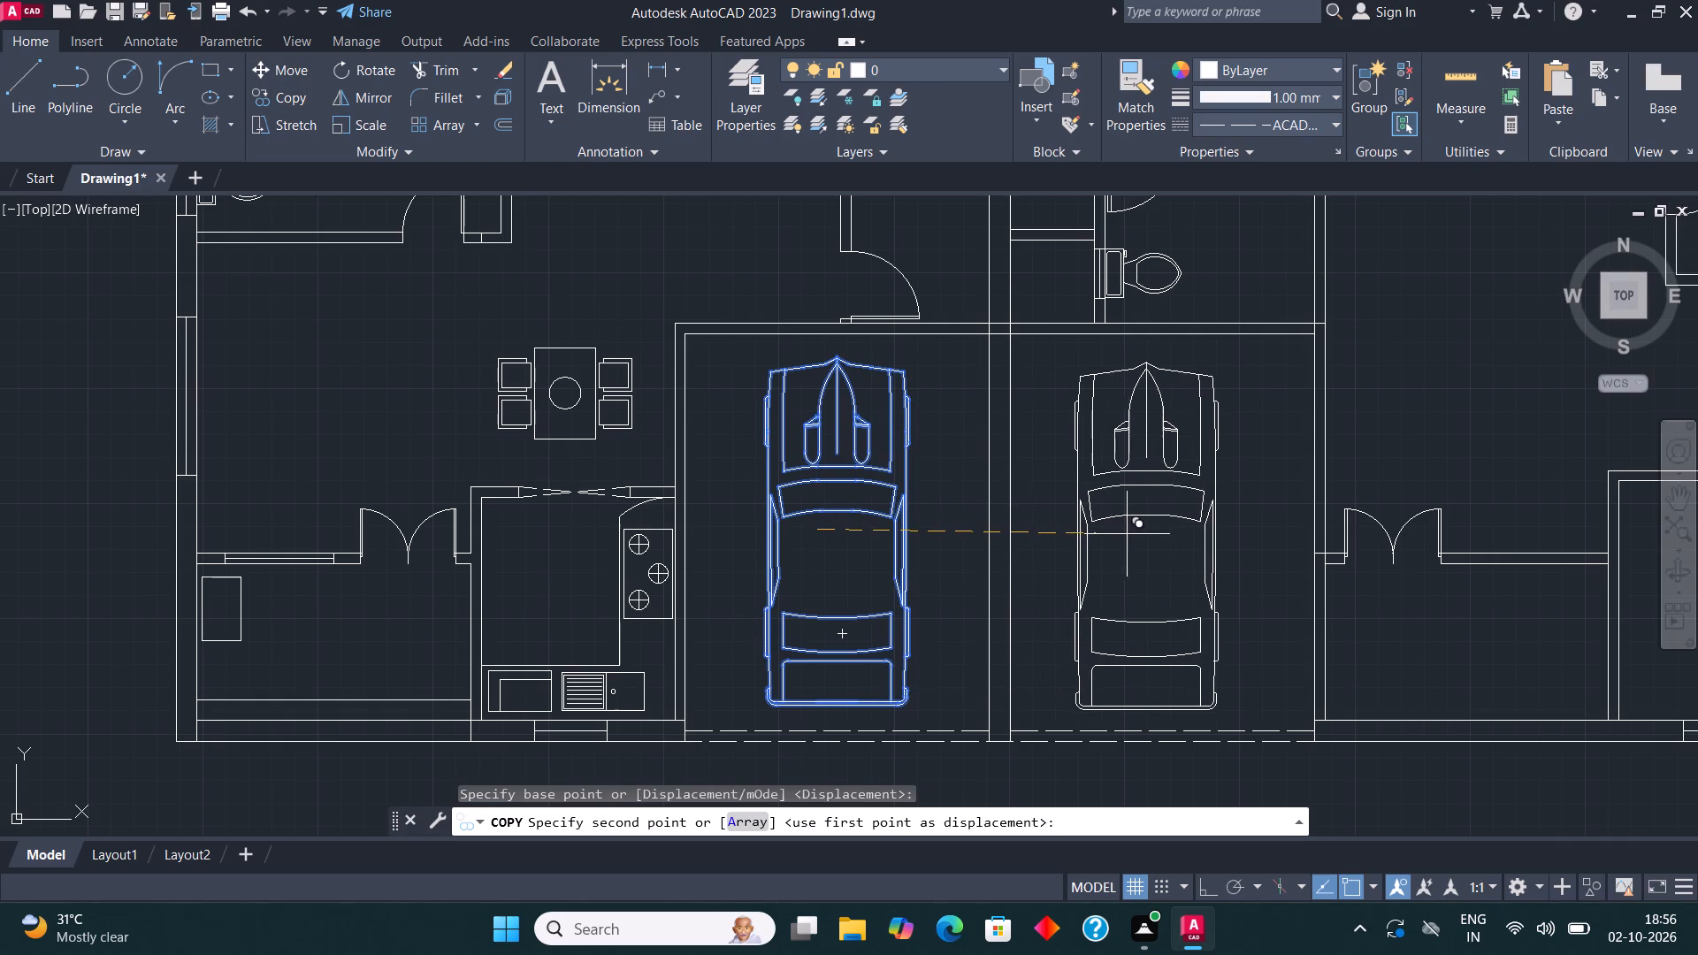
{"action": "left_click", "coordinate": [1144, 532]}
{"action": "key", "text": "Escape"}
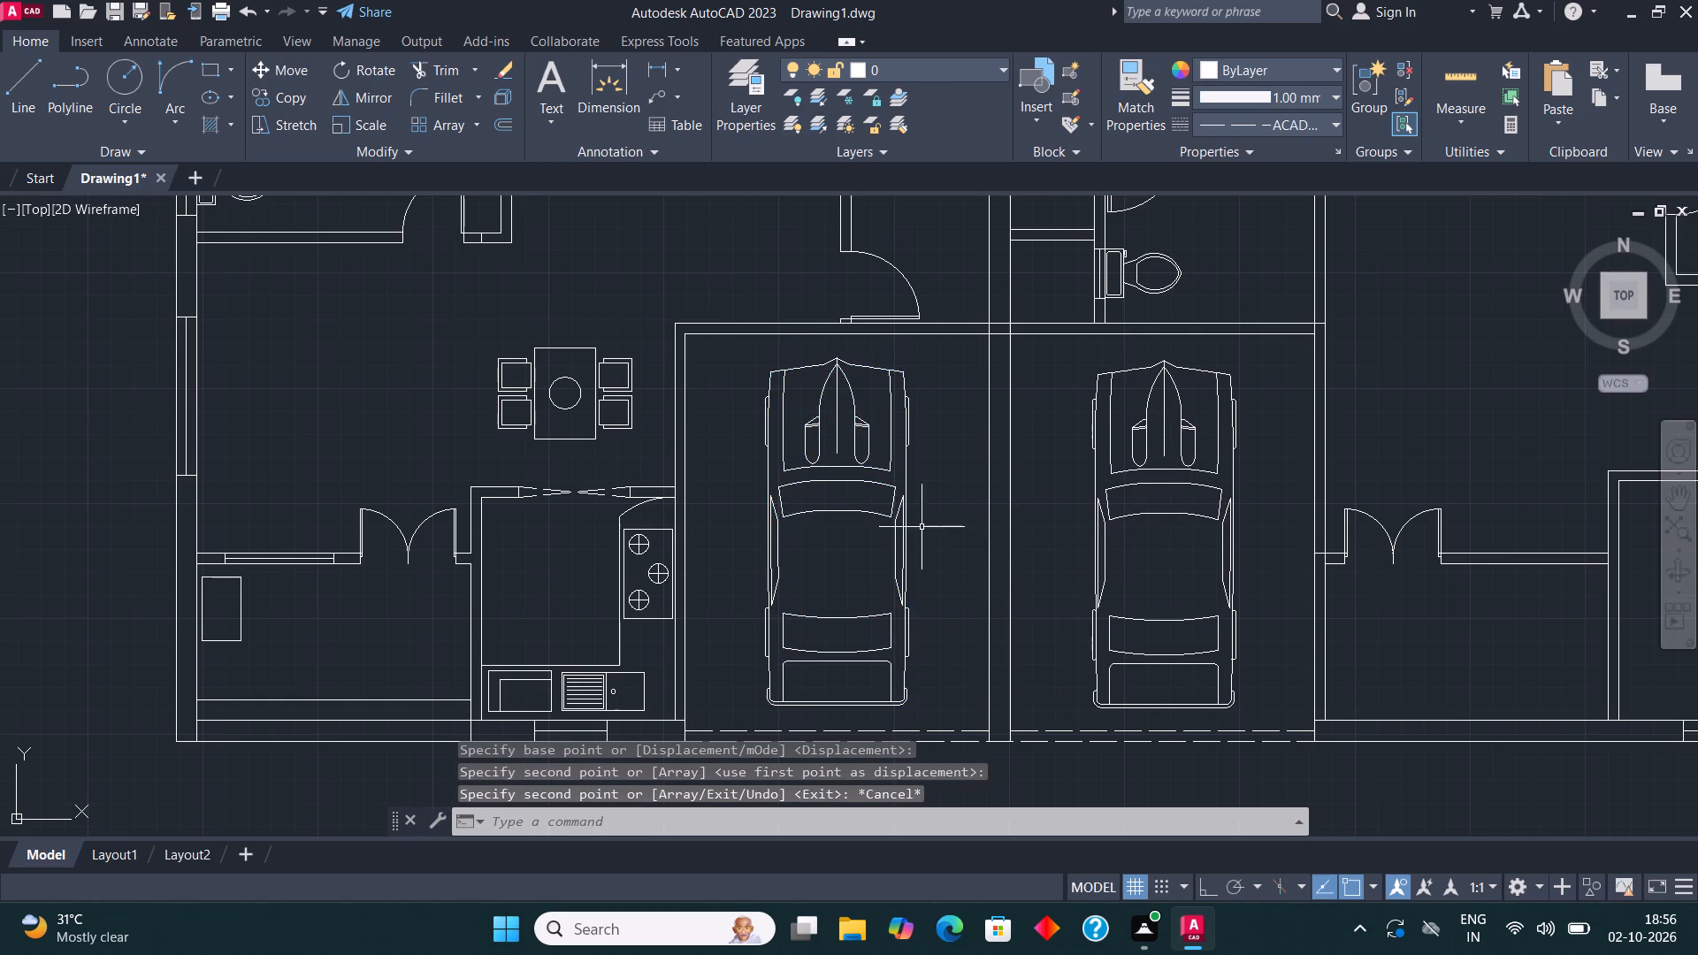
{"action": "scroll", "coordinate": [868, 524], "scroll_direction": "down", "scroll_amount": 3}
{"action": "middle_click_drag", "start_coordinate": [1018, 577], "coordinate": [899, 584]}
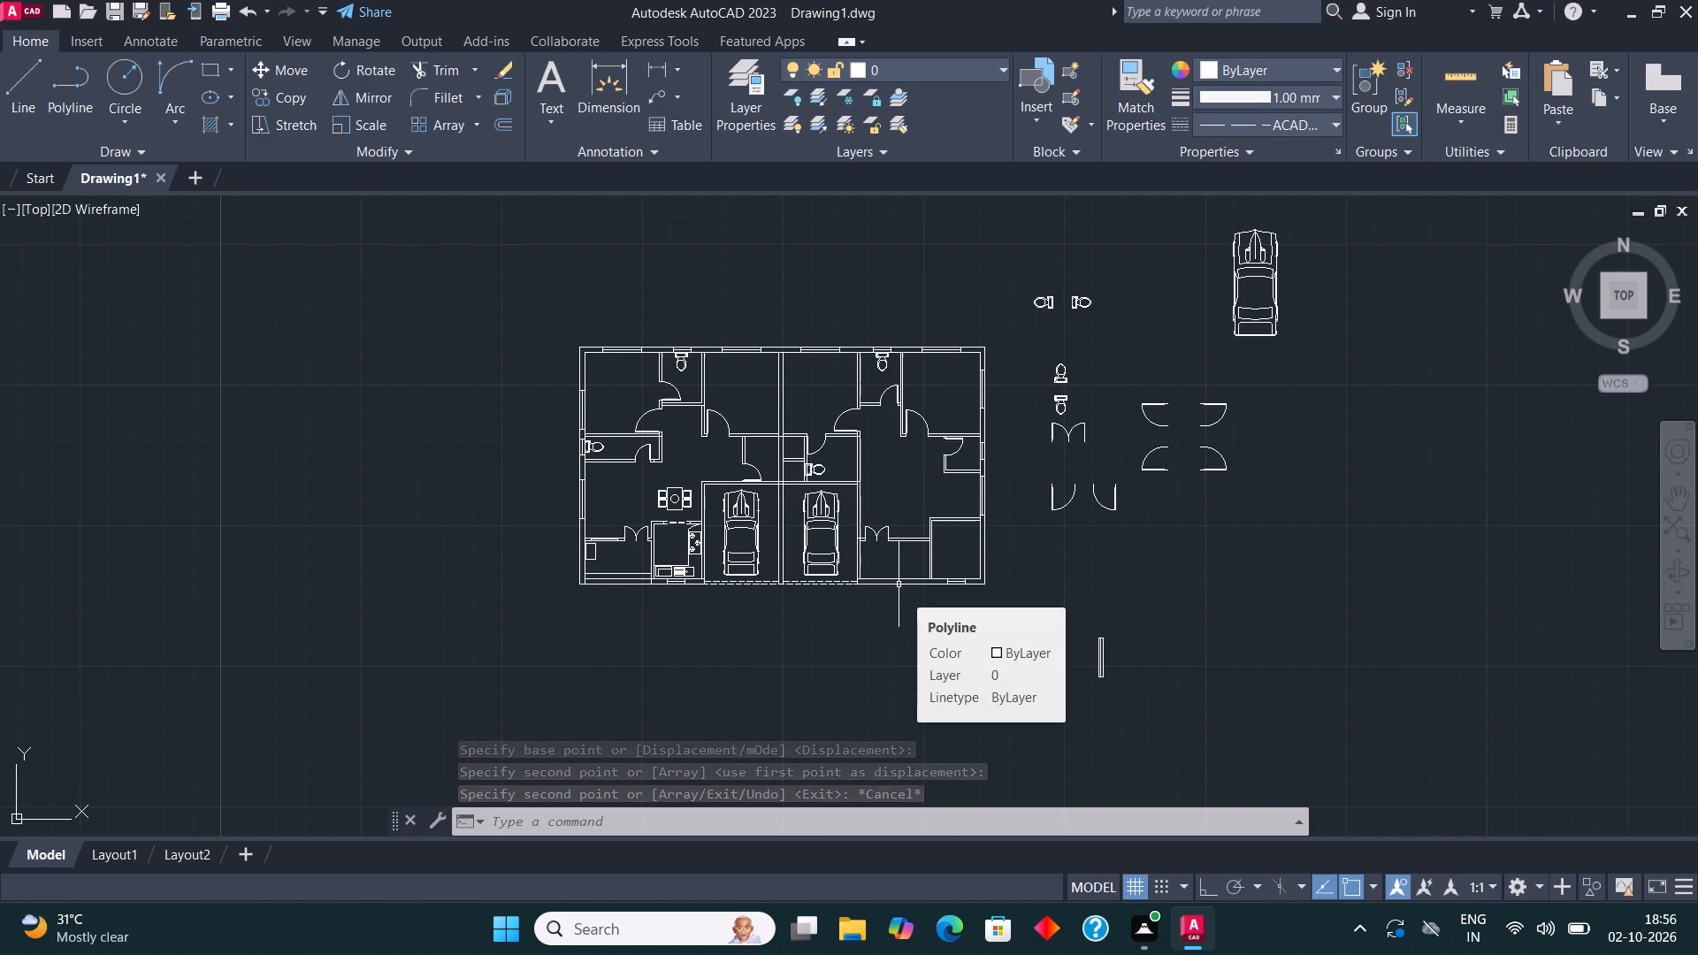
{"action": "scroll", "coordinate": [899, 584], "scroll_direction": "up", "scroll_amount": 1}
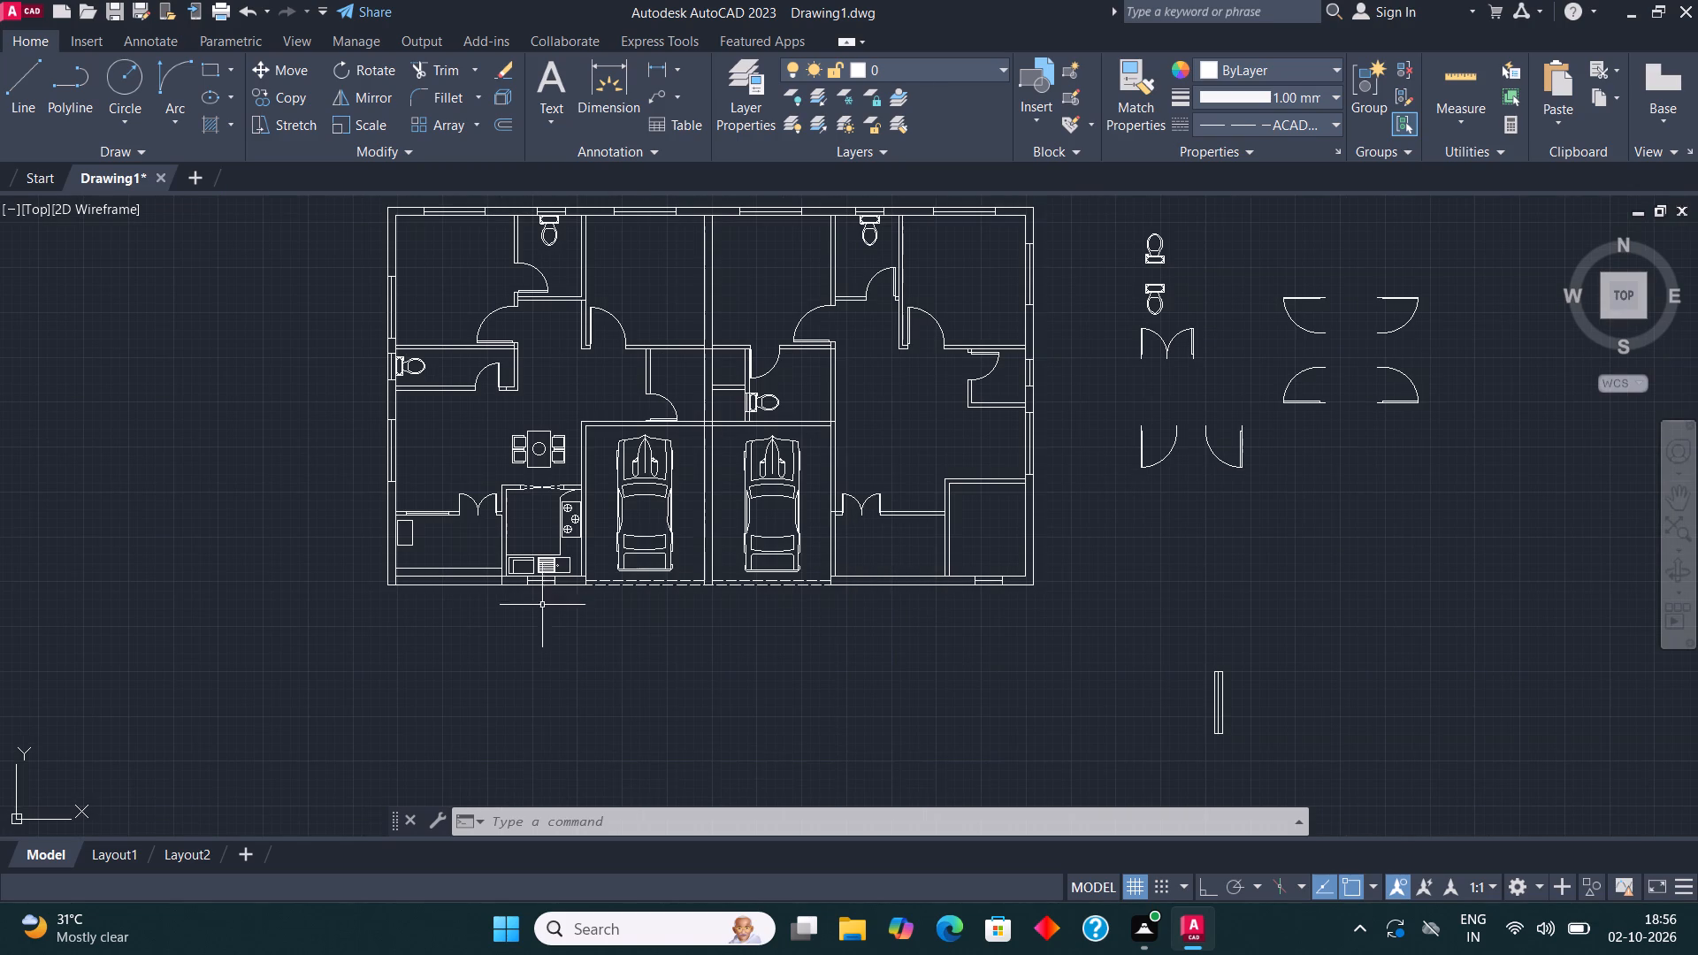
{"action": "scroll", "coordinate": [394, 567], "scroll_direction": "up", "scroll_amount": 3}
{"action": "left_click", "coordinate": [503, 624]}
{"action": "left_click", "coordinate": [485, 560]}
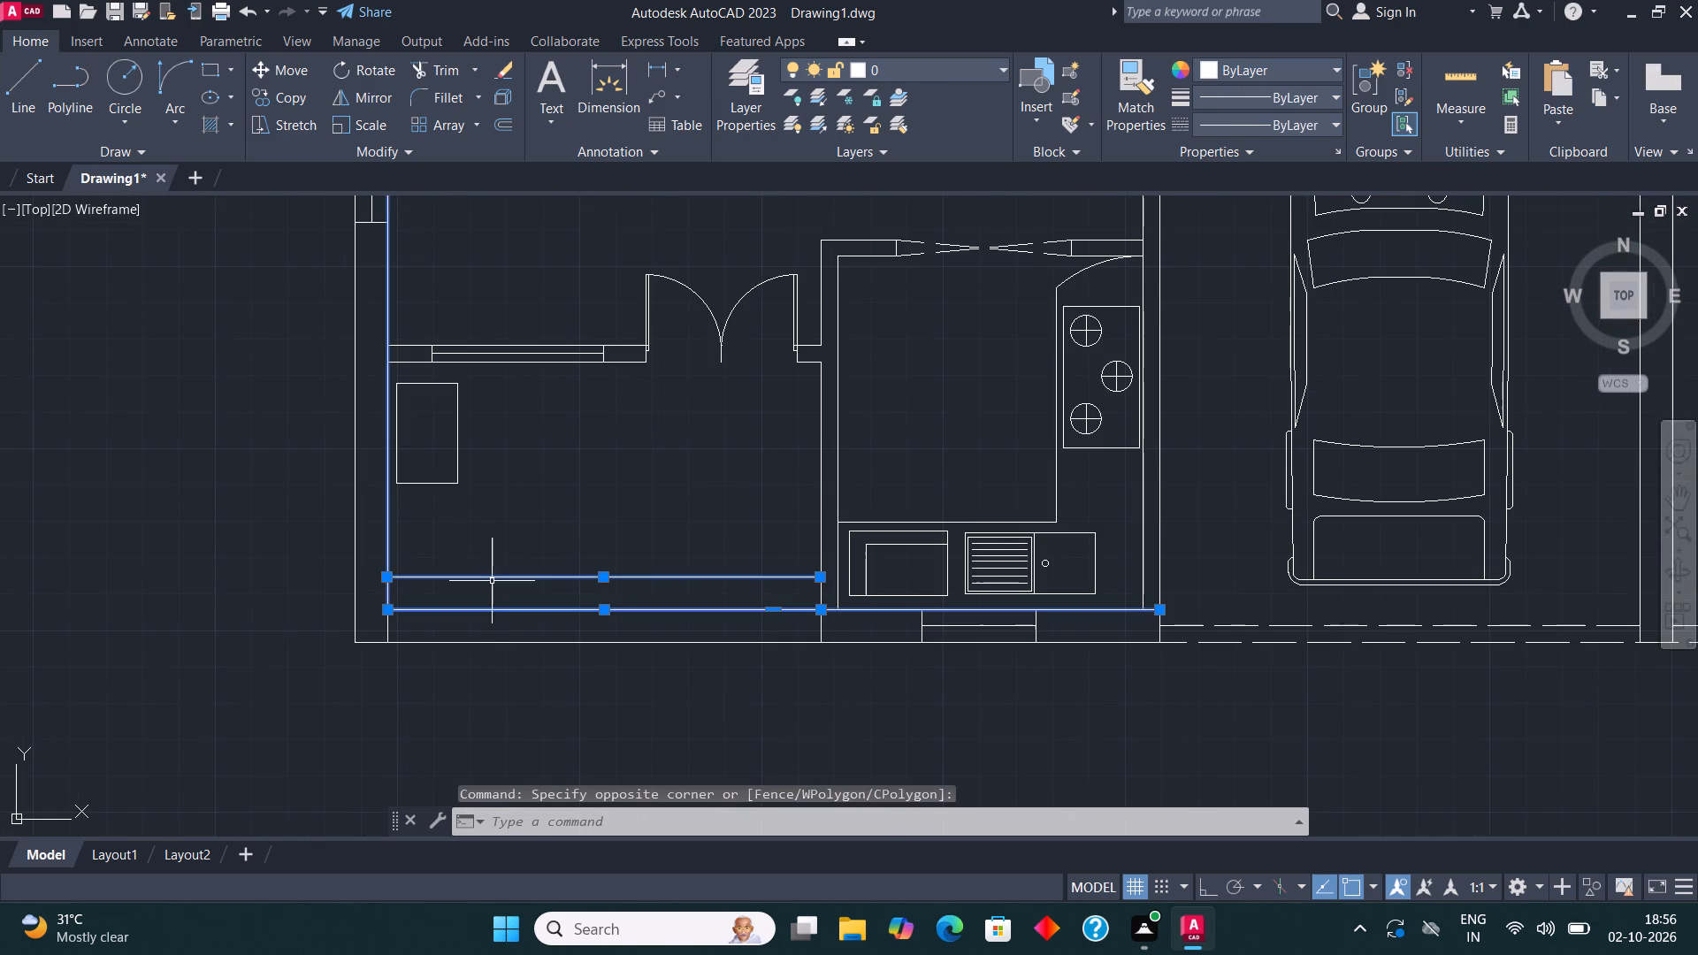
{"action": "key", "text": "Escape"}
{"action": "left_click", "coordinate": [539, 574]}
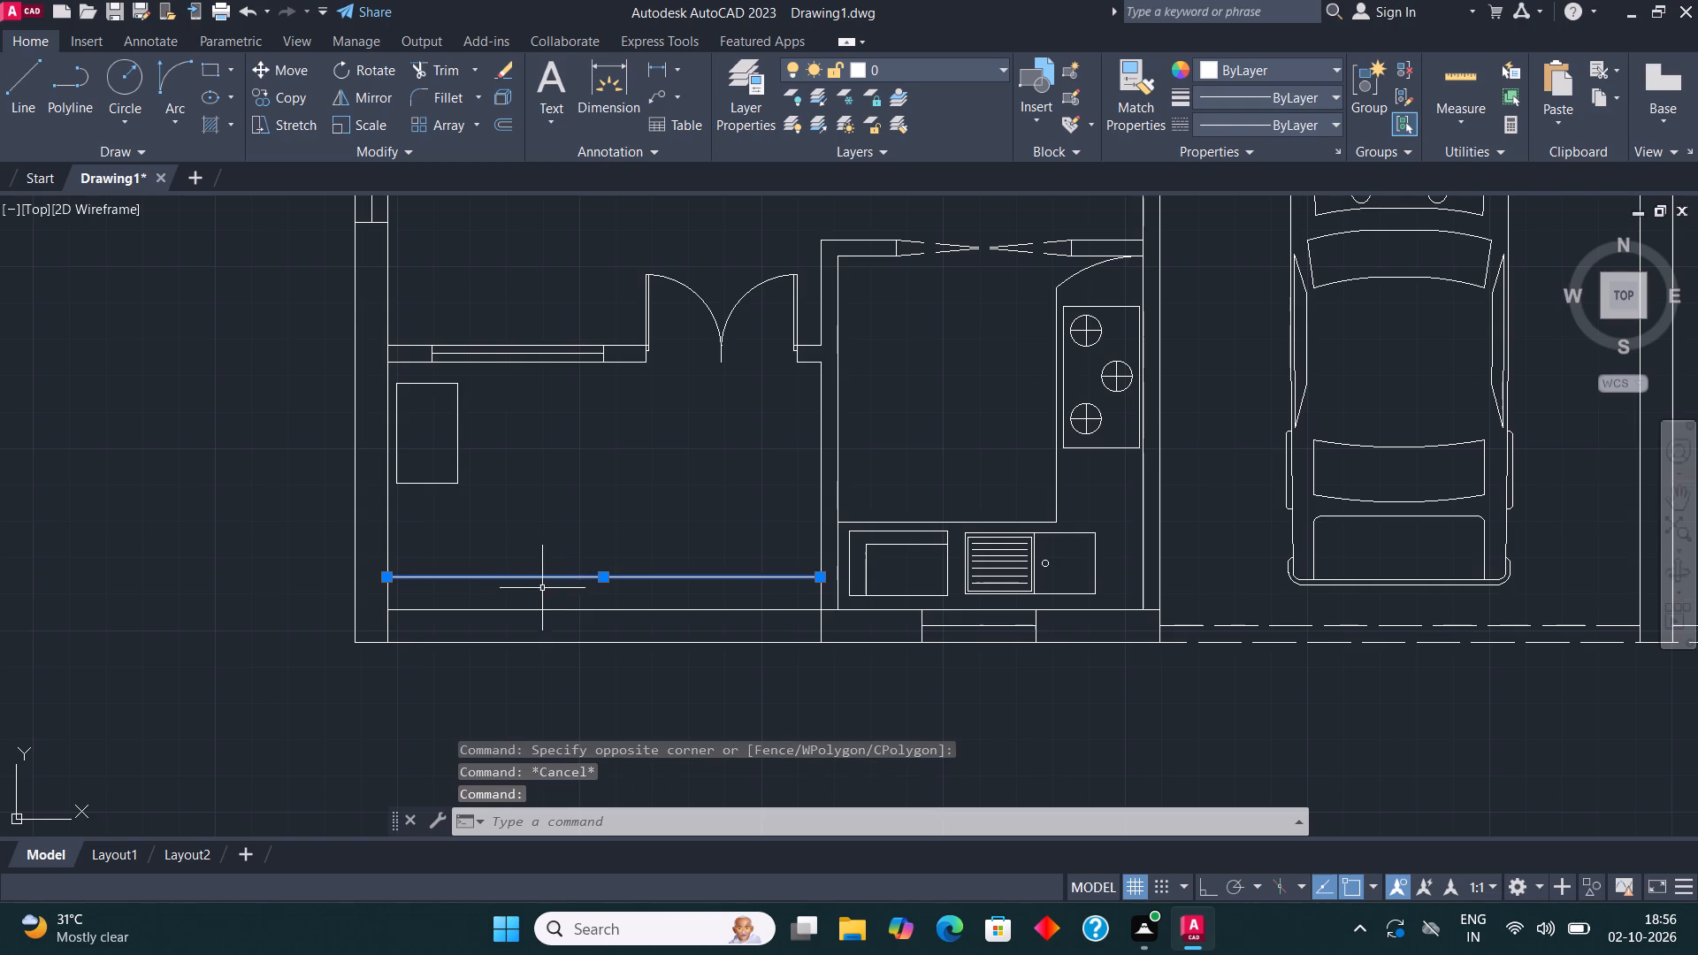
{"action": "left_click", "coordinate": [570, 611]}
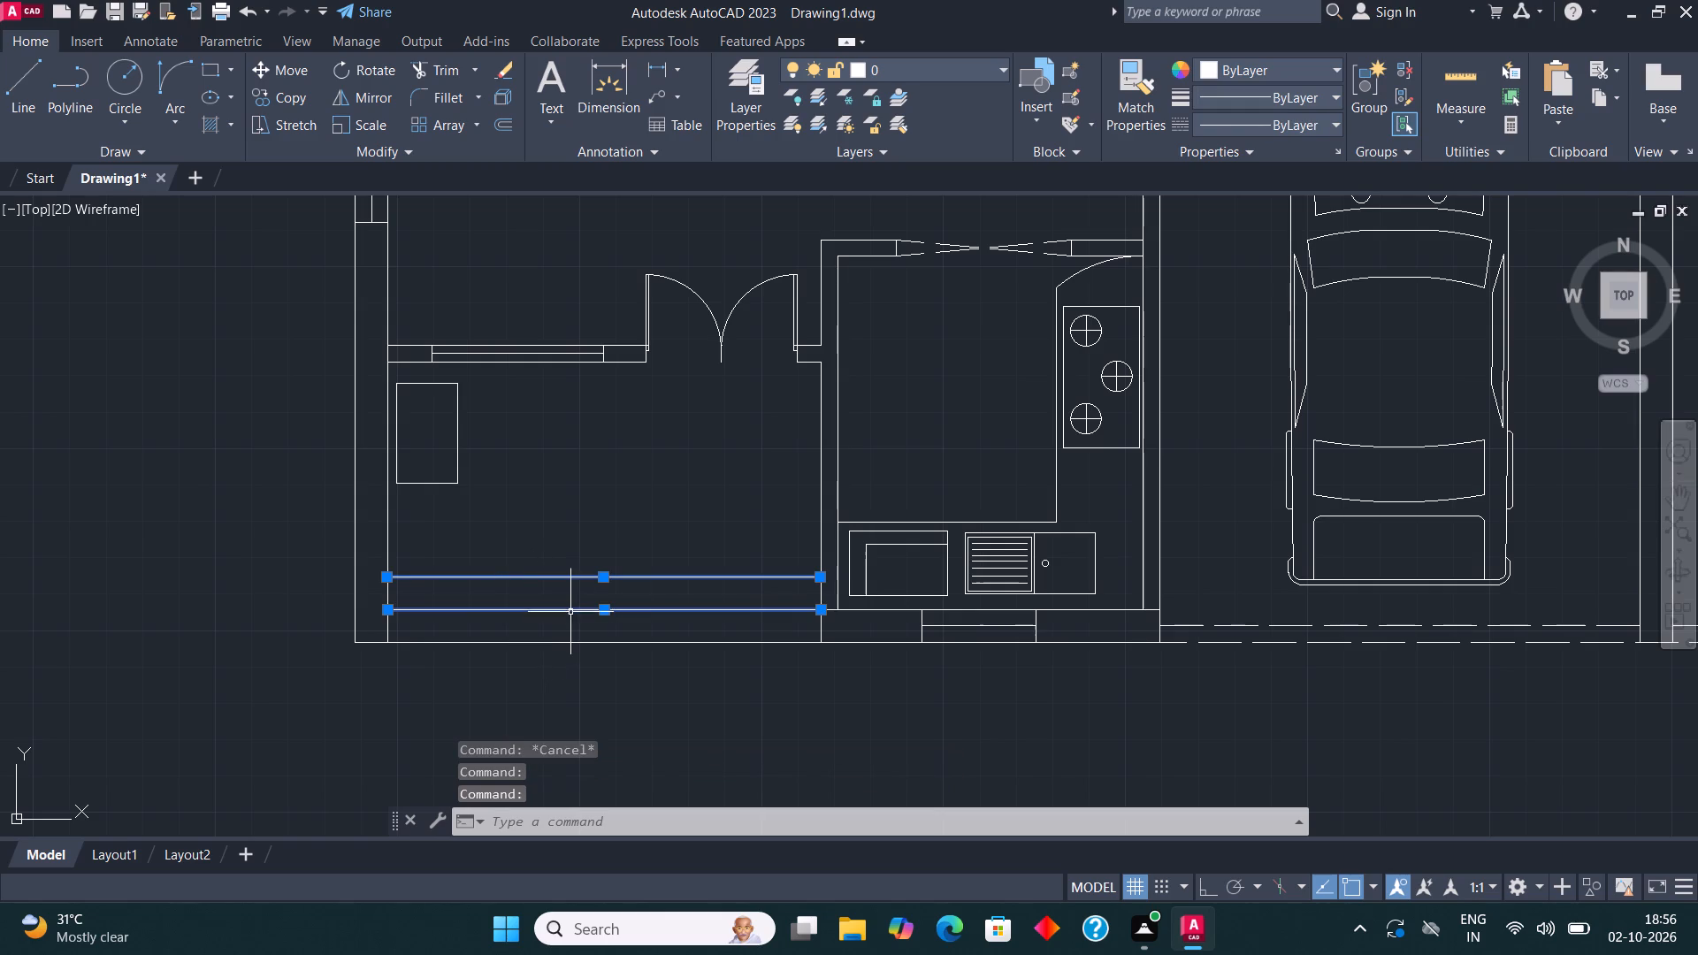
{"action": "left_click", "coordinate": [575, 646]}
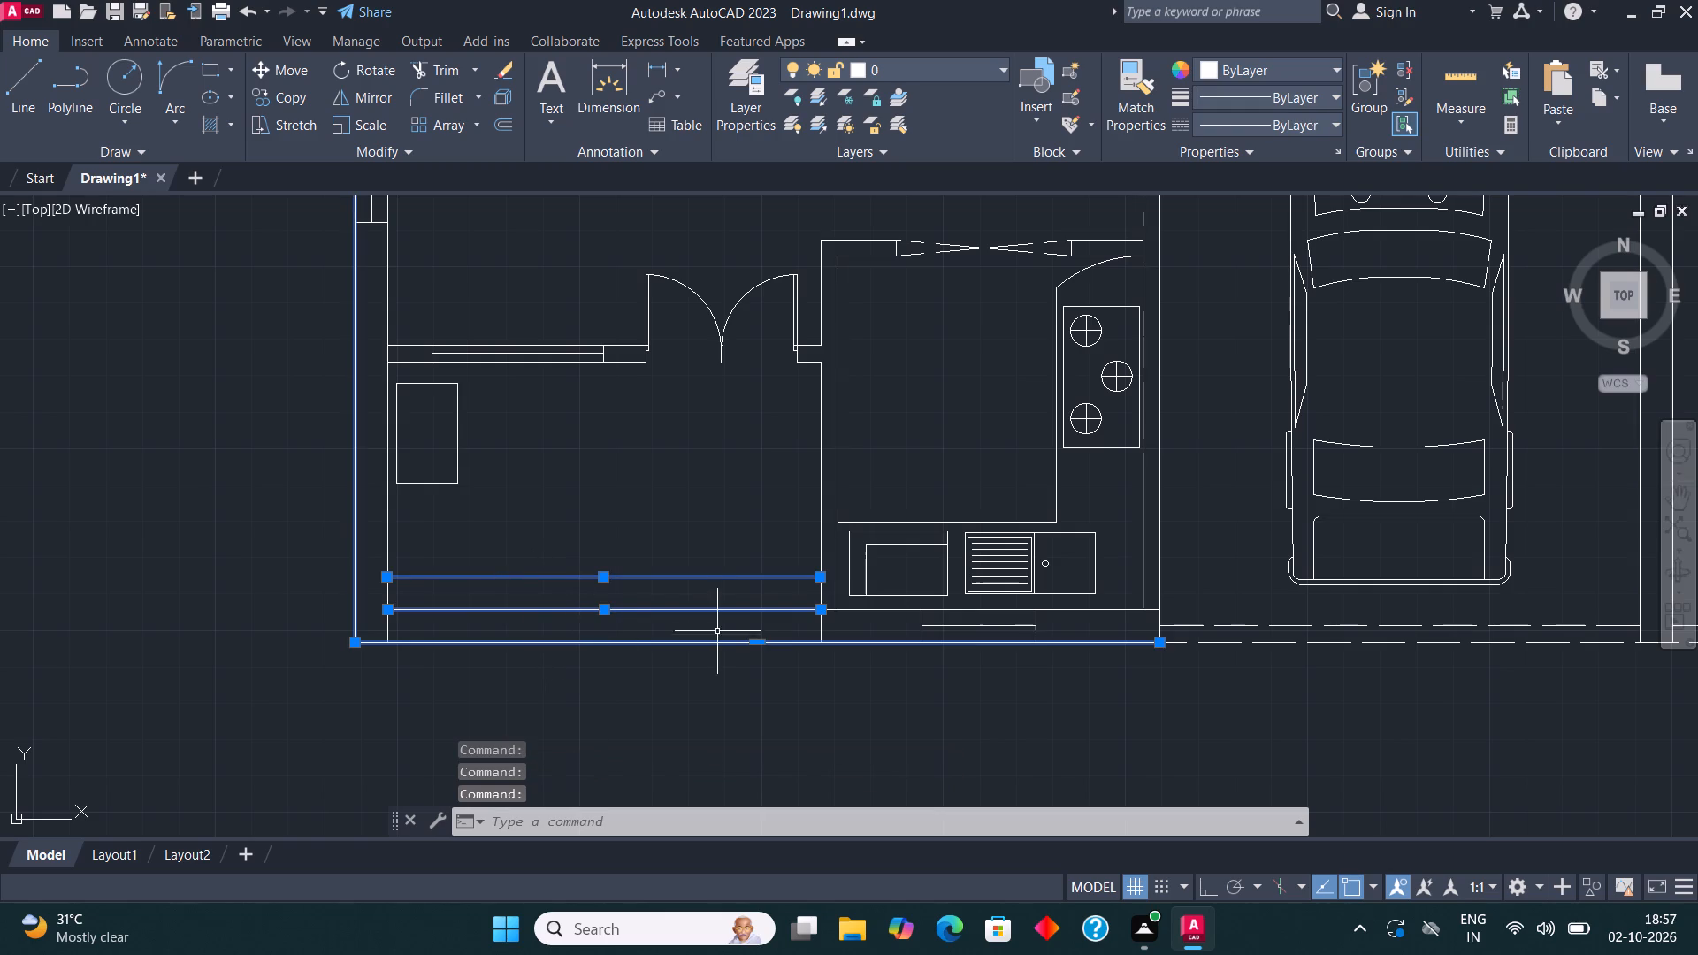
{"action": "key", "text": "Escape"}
Copy the two horizontal step lines of the west porch straight across to the east porch, with Ortho on.
{"action": "left_click", "coordinate": [677, 572]}
{"action": "left_click", "coordinate": [674, 590]}
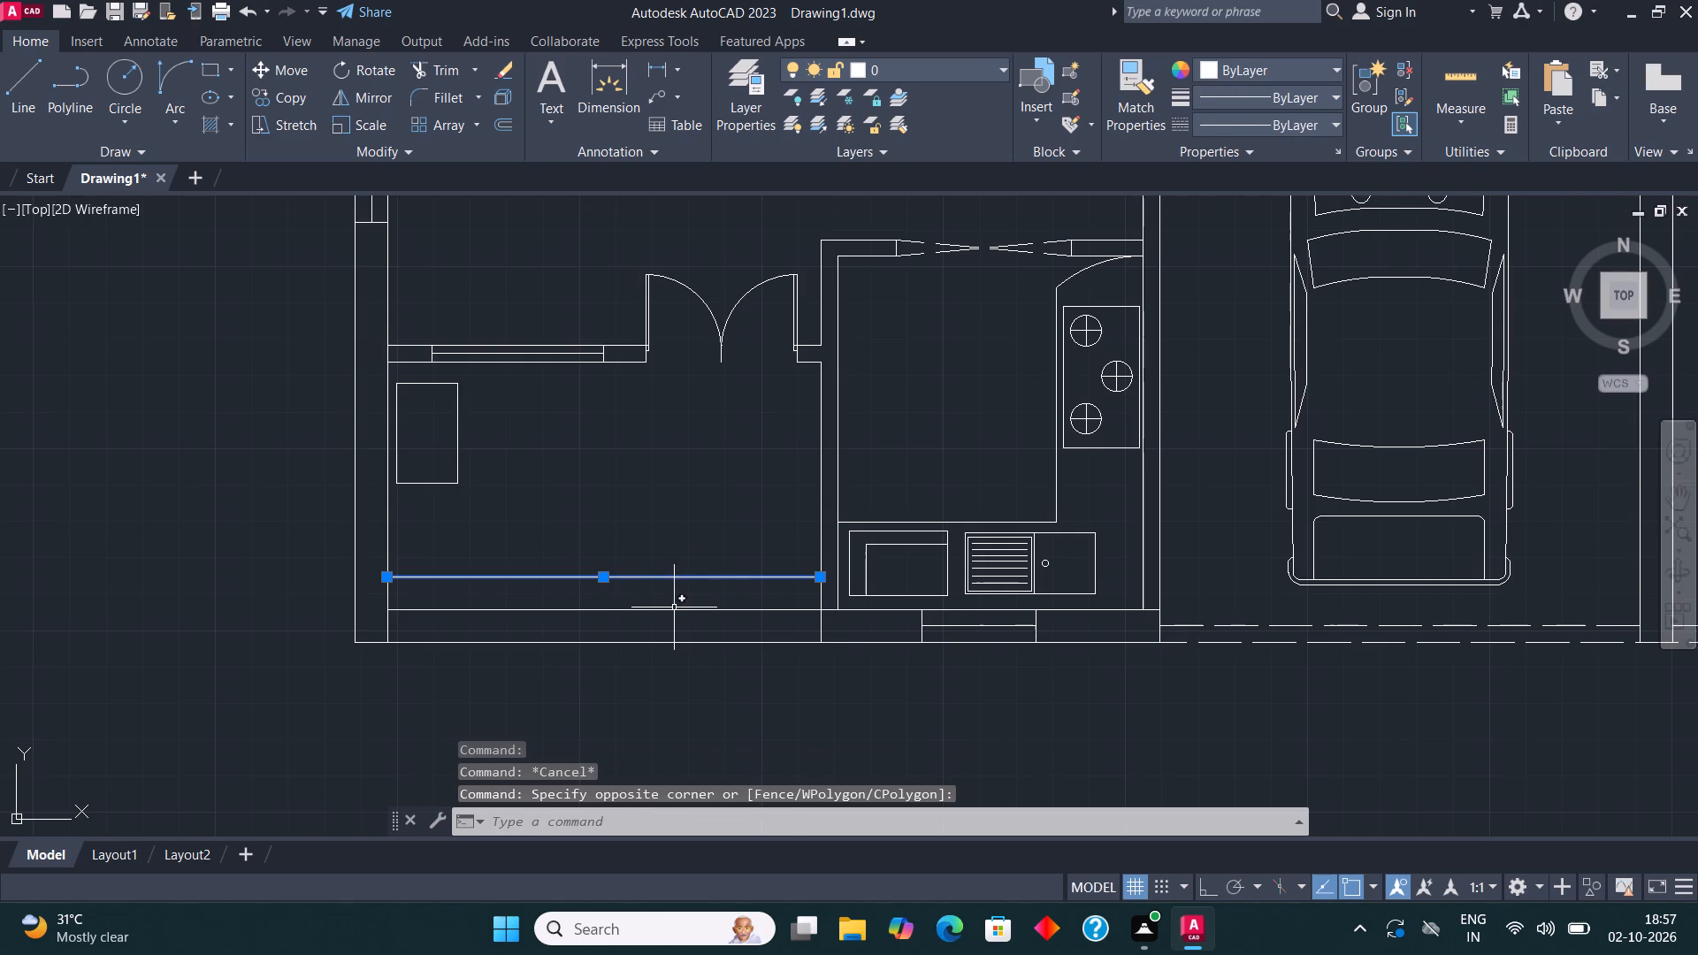
{"action": "left_click", "coordinate": [674, 607]}
{"action": "left_click", "coordinate": [280, 91]}
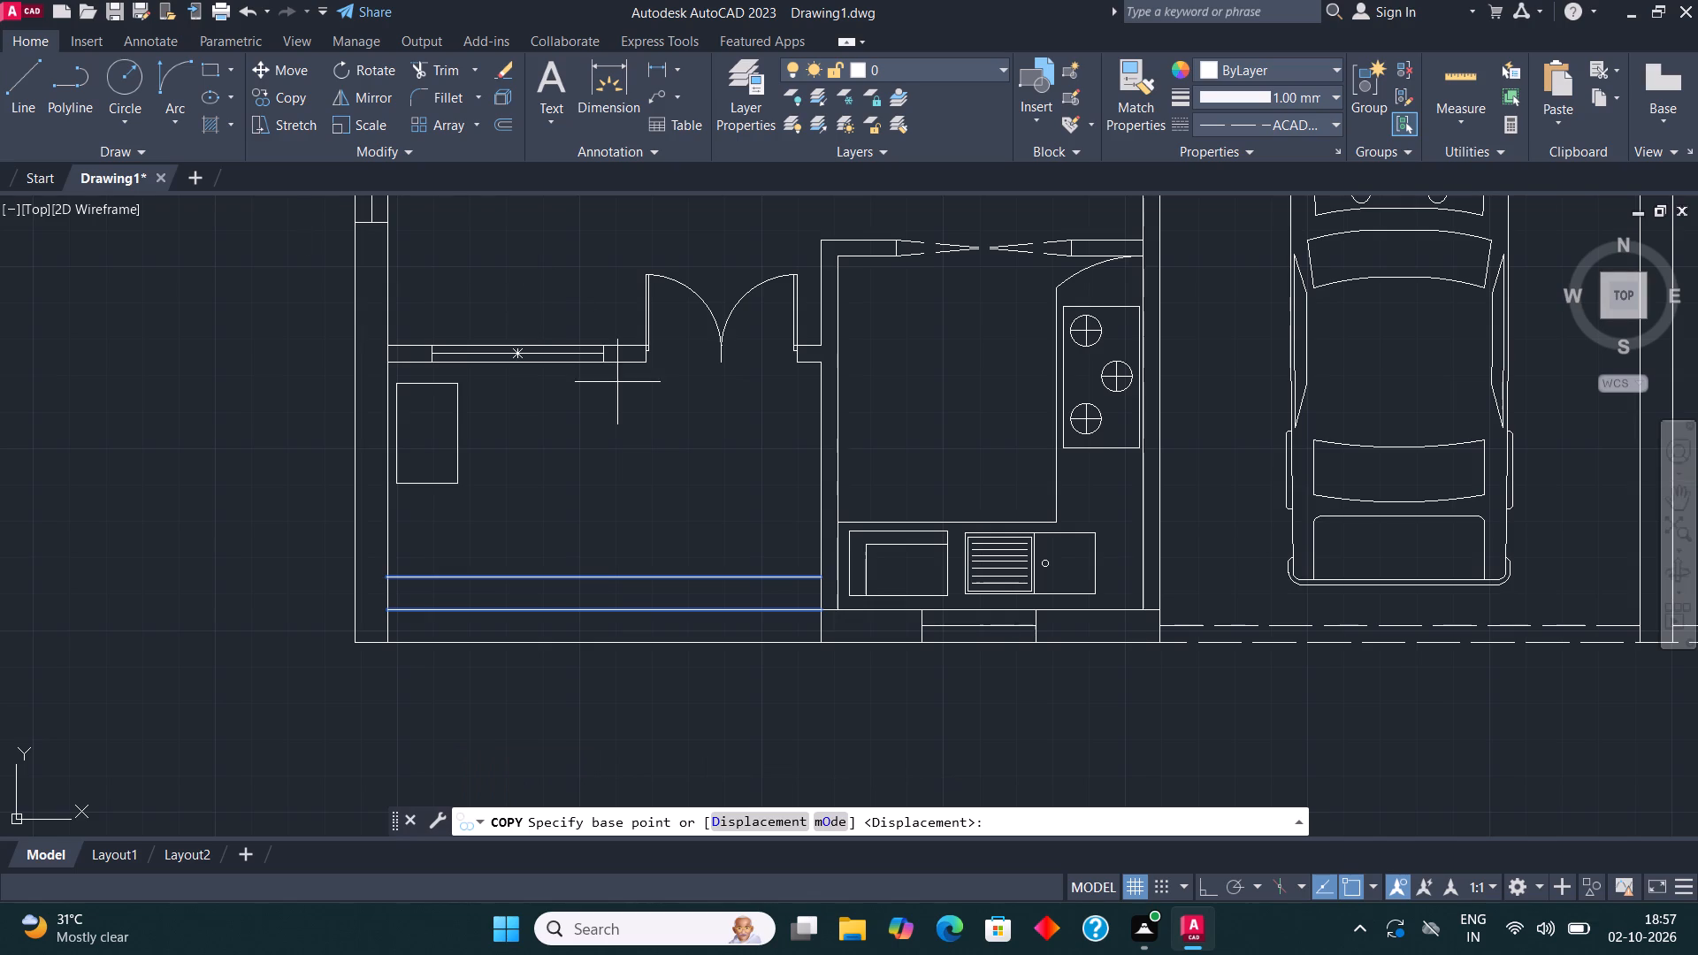
{"action": "left_click", "coordinate": [814, 577]}
{"action": "scroll", "coordinate": [570, 540], "scroll_direction": "down", "scroll_amount": 4}
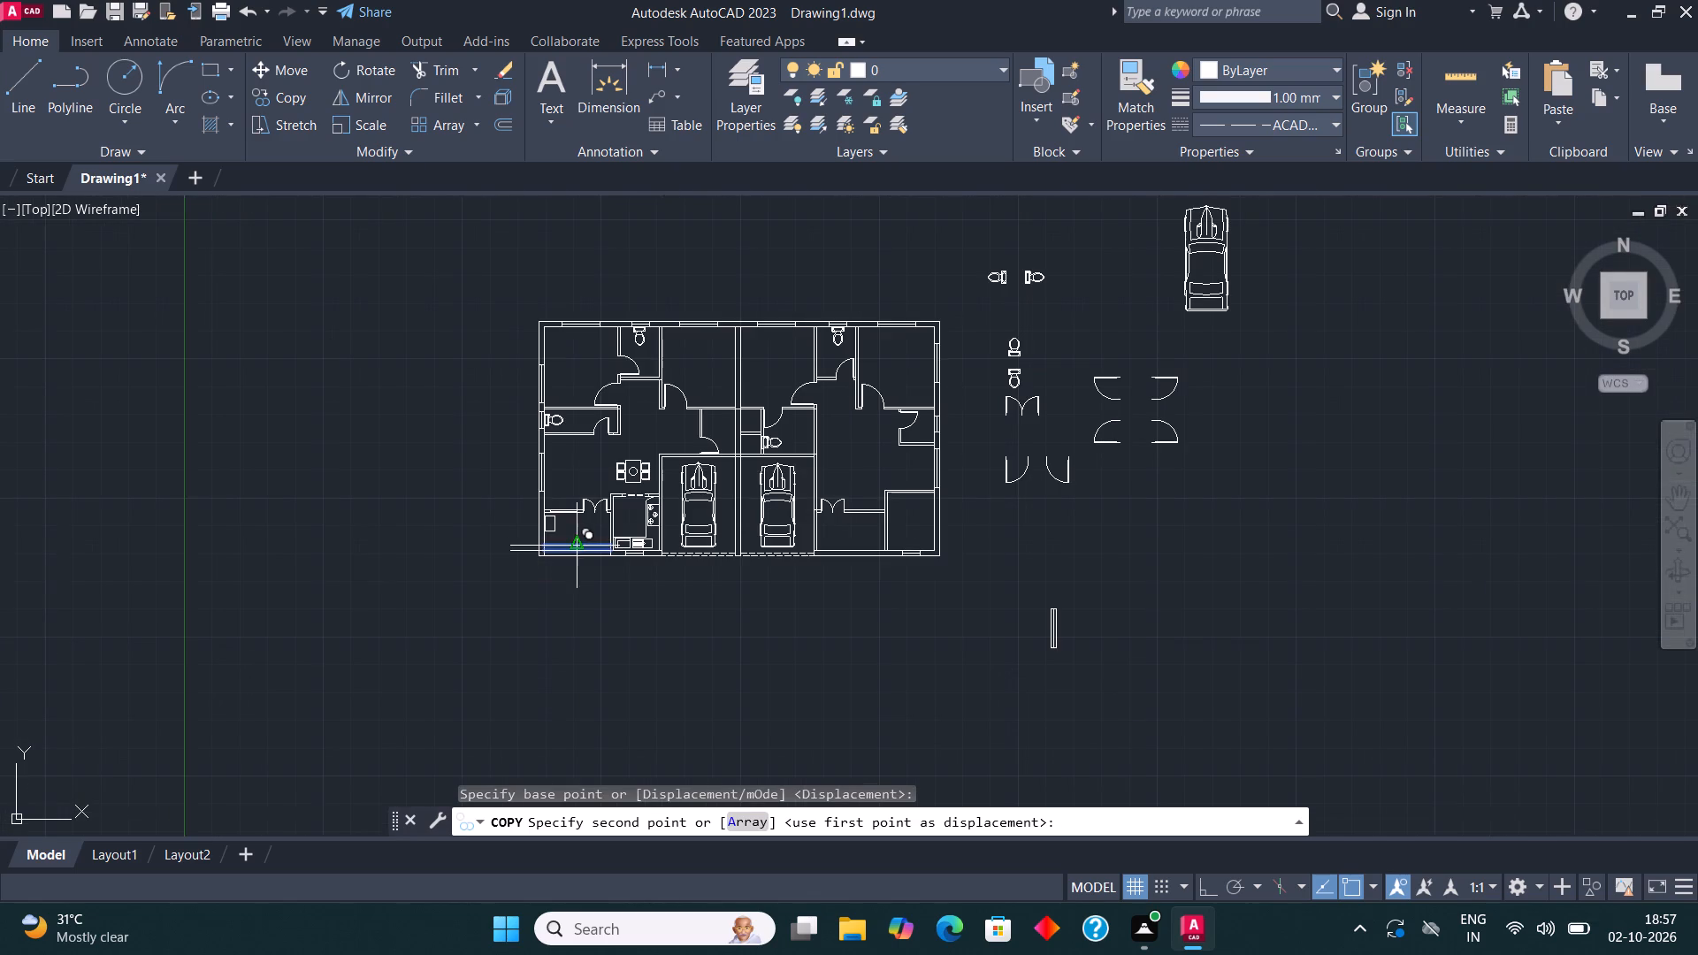
{"action": "scroll", "coordinate": [926, 495], "scroll_direction": "up", "scroll_amount": 4}
{"action": "scroll", "coordinate": [884, 550], "scroll_direction": "down", "scroll_amount": 2}
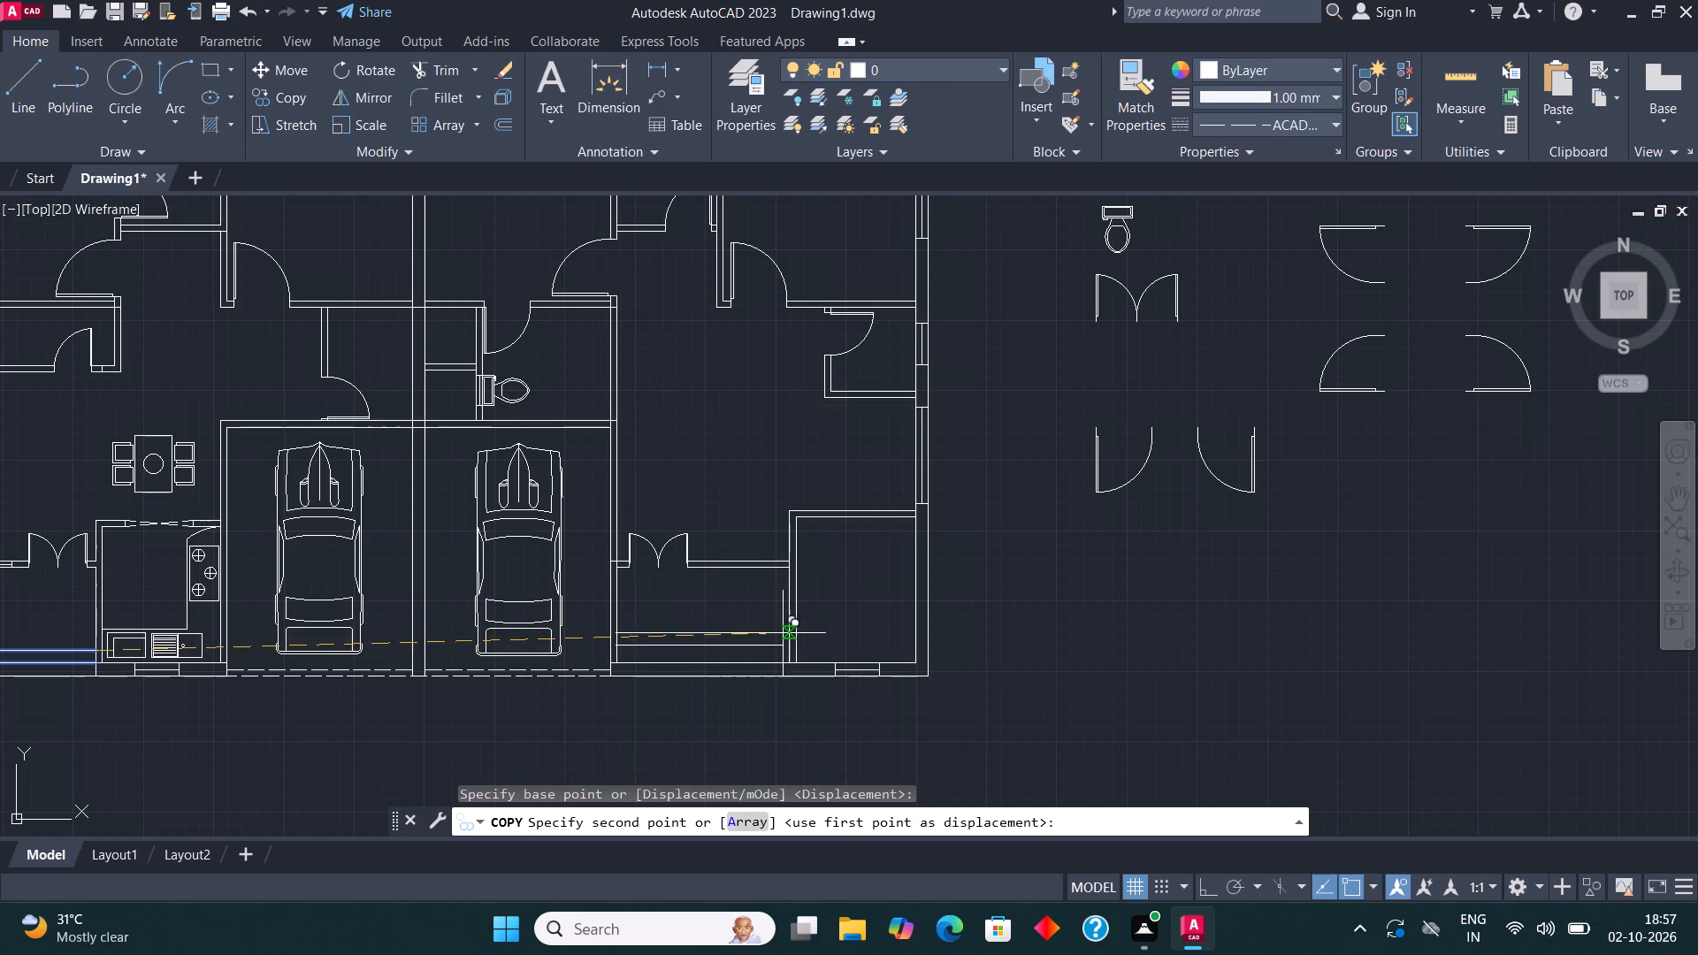
{"action": "key", "text": "F8"}
{"action": "scroll", "coordinate": [769, 660], "scroll_direction": "up", "scroll_amount": 3}
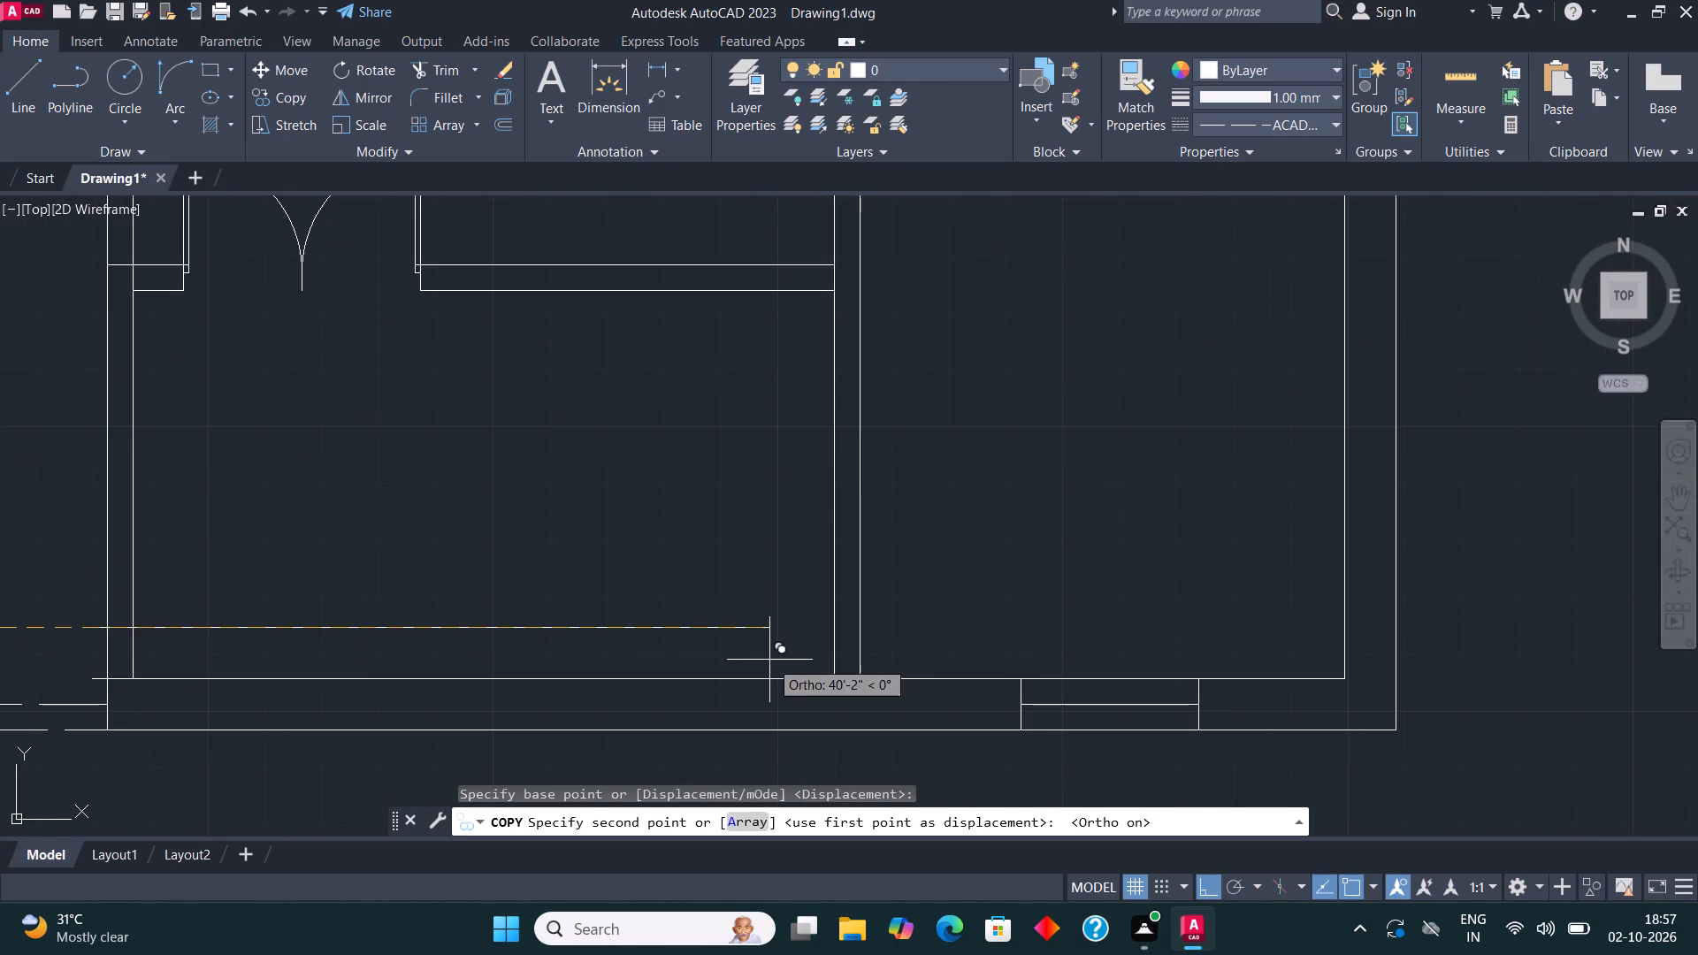
{"action": "left_click", "coordinate": [838, 630]}
{"action": "scroll", "coordinate": [1073, 485], "scroll_direction": "down", "scroll_amount": 2}
{"action": "key", "text": "Escape"}
{"action": "scroll", "coordinate": [1049, 516], "scroll_direction": "down", "scroll_amount": 1}
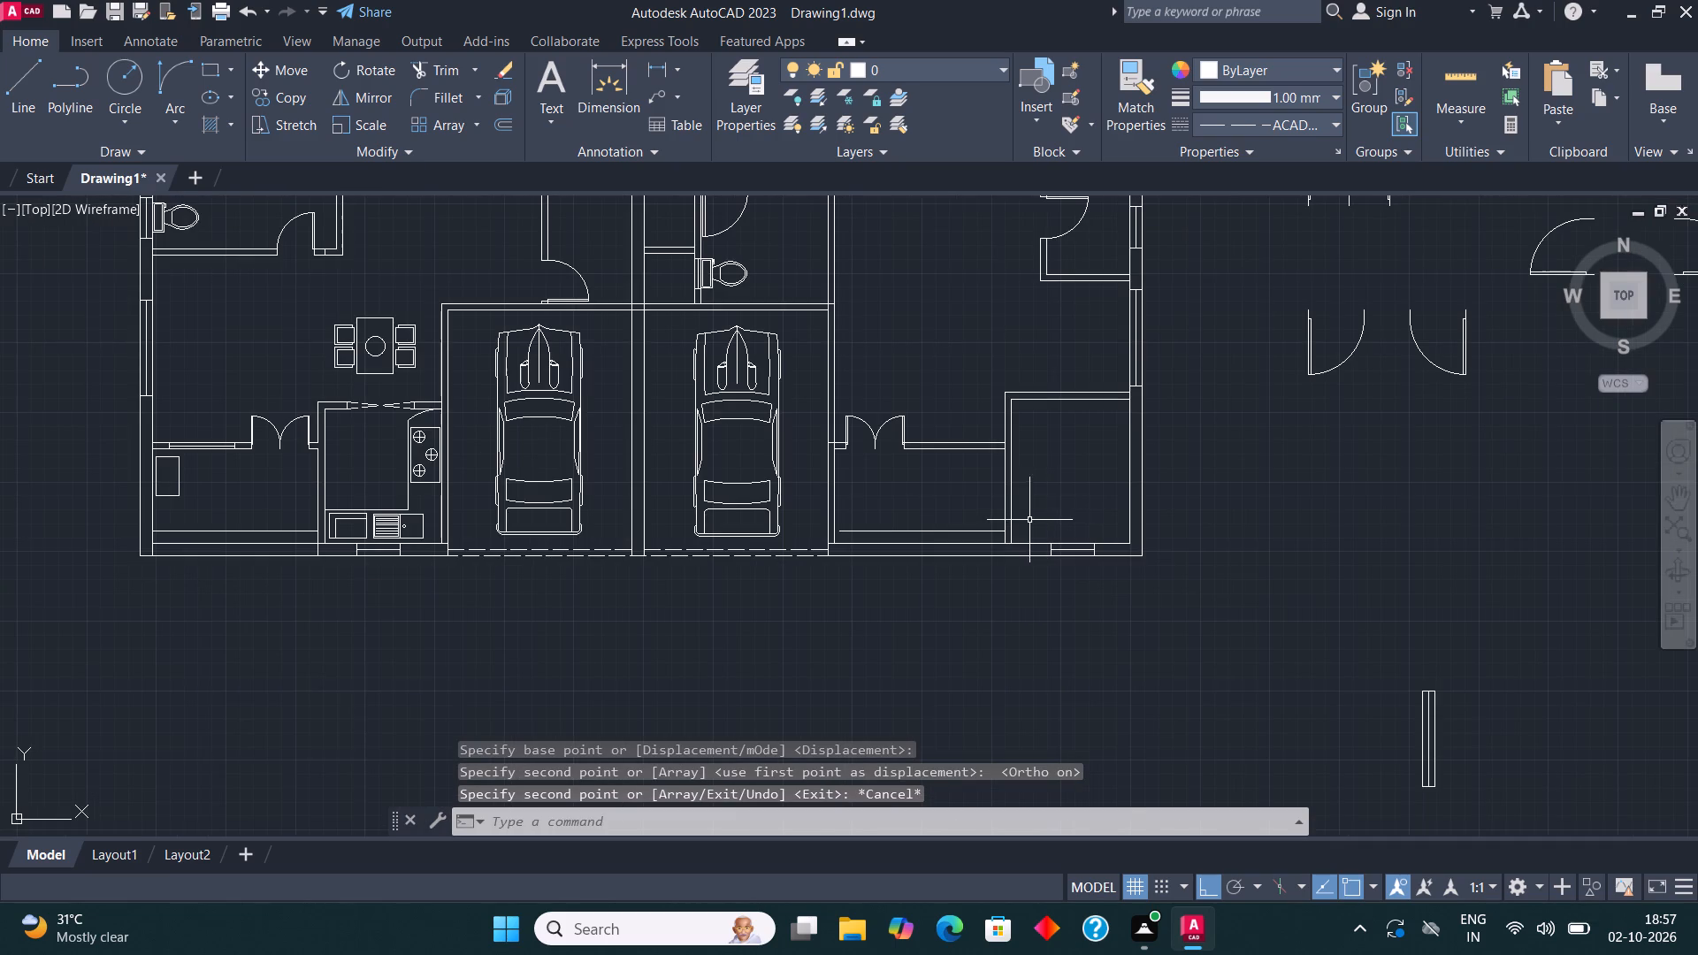
Draw a line along the east porch's upper step line, spanning between the far faces of its two side walls.
{"action": "scroll", "coordinate": [956, 517], "scroll_direction": "up", "scroll_amount": 2}
{"action": "scroll", "coordinate": [765, 562], "scroll_direction": "up", "scroll_amount": 1}
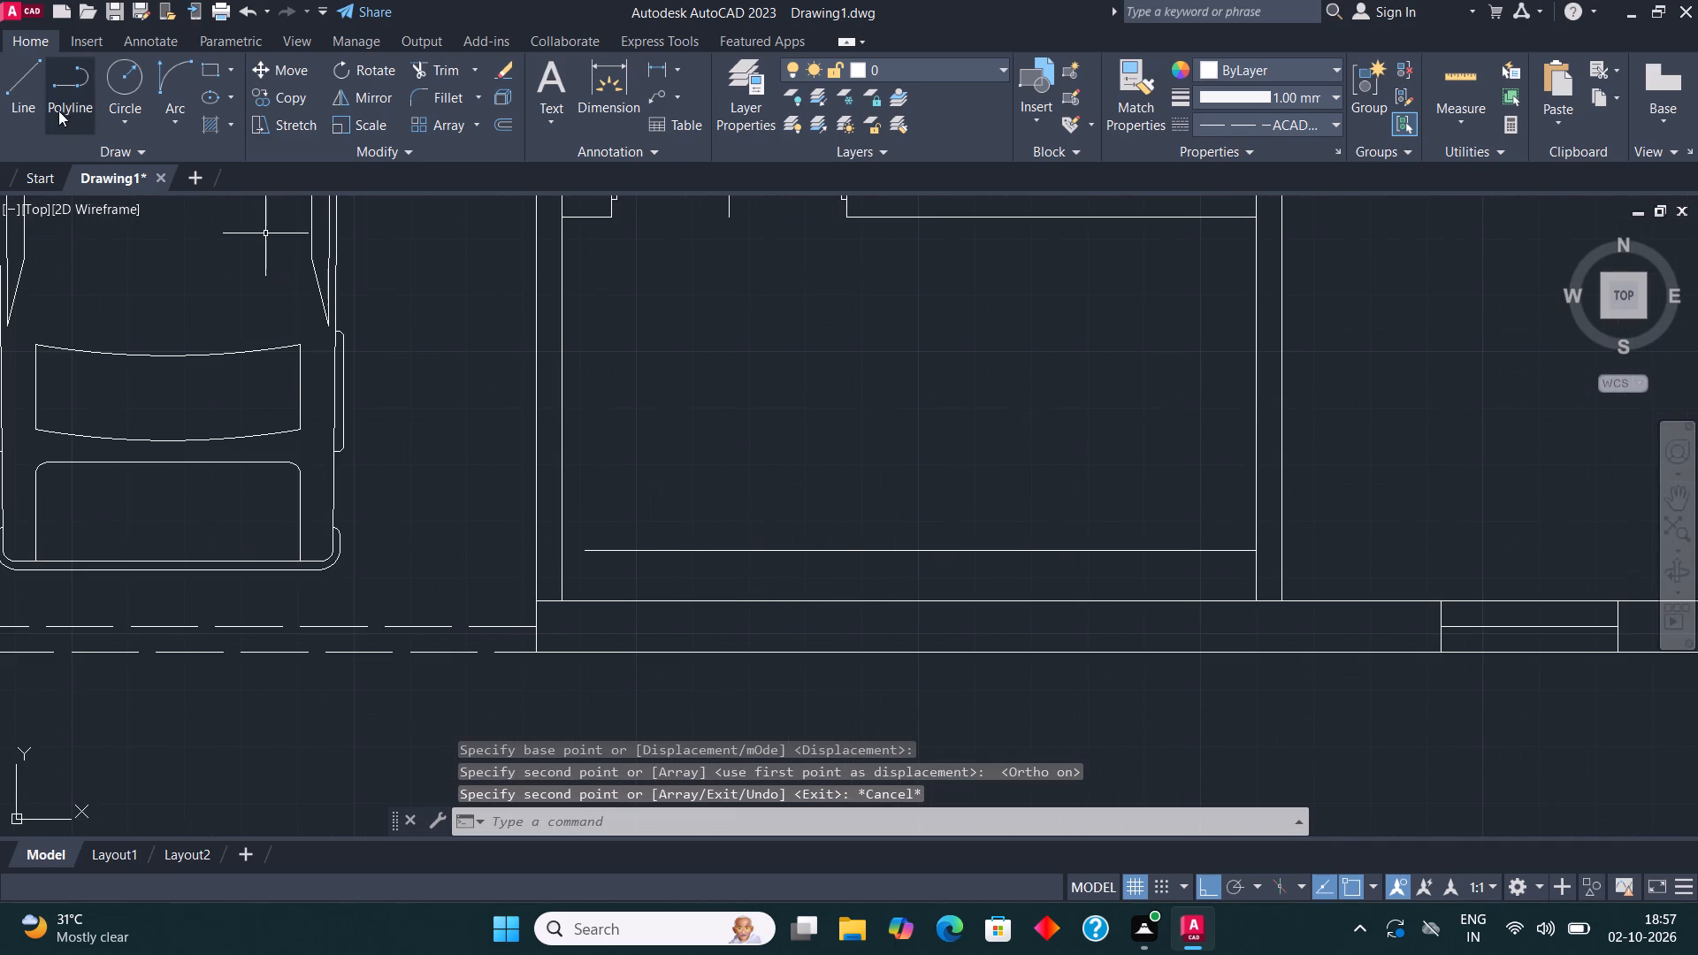
{"action": "left_click", "coordinate": [20, 104]}
{"action": "left_click", "coordinate": [590, 546]}
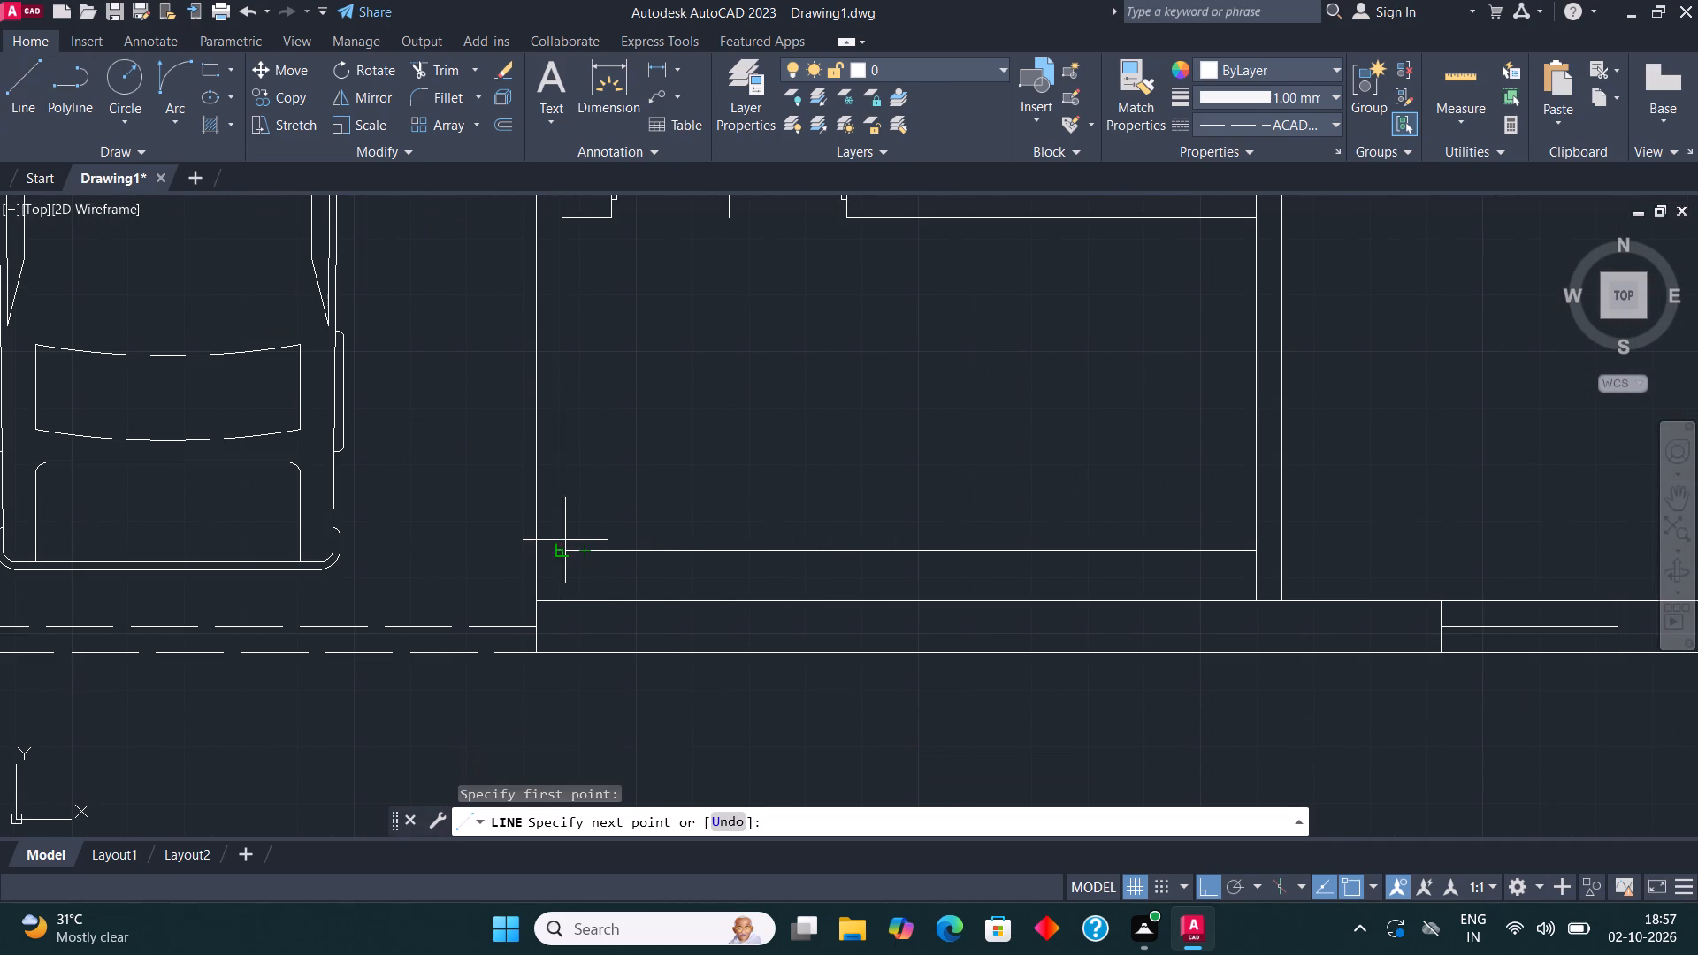
{"action": "left_click", "coordinate": [542, 546]}
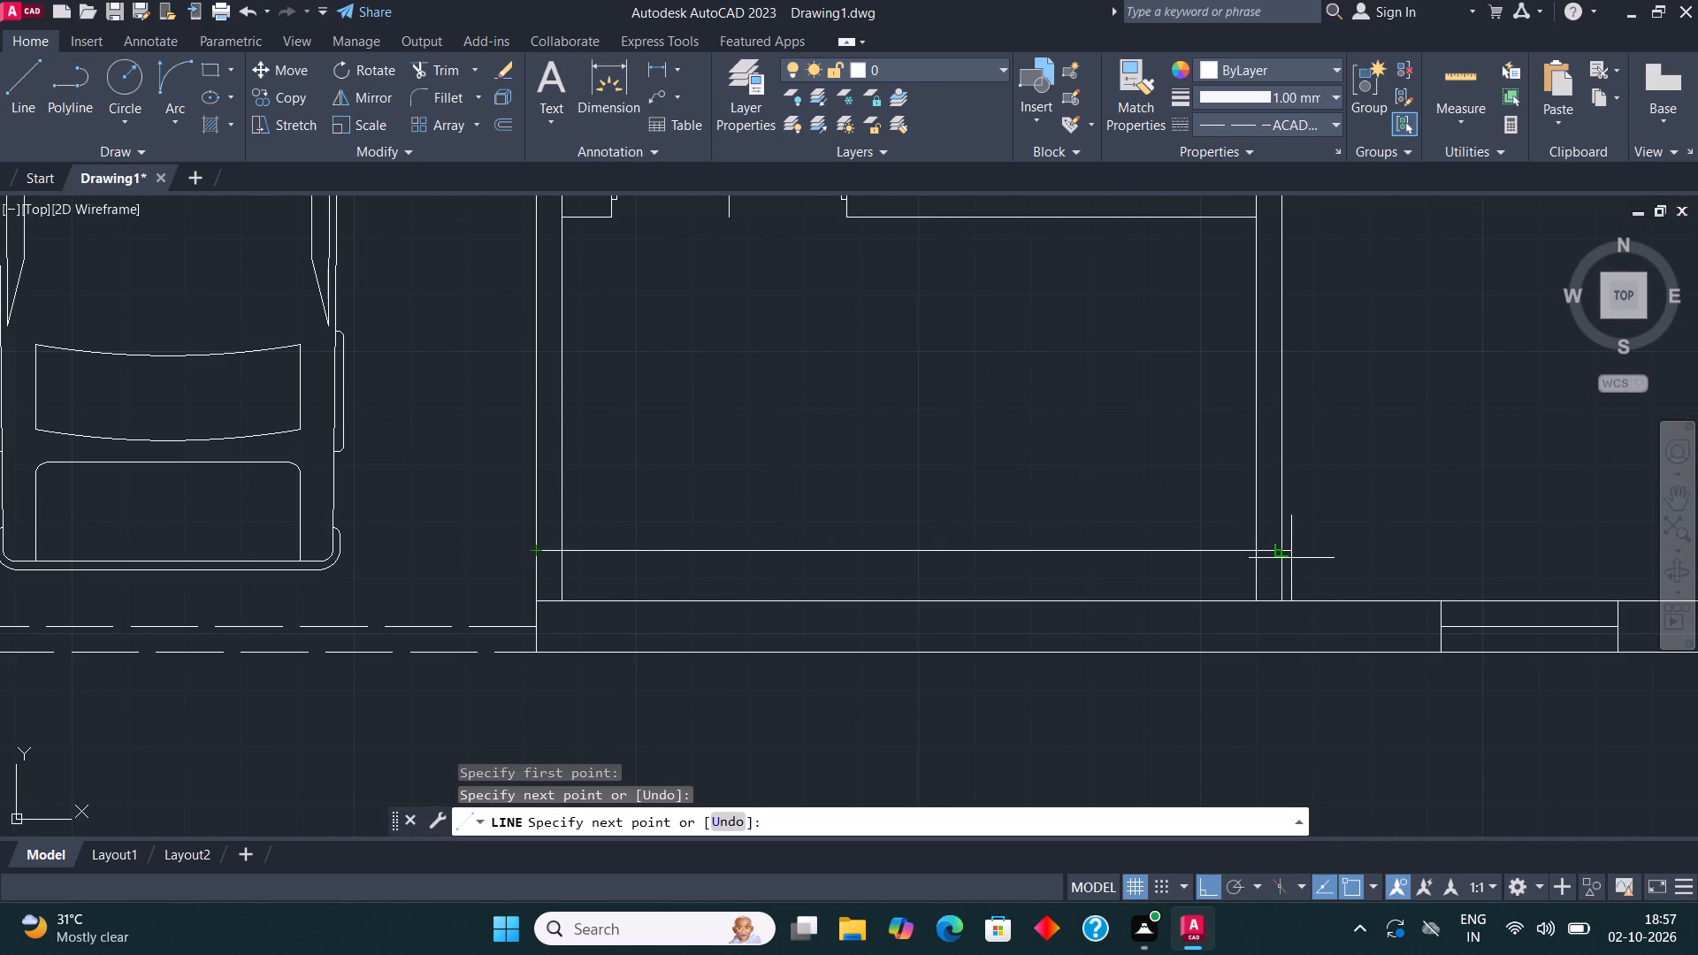
{"action": "left_click", "coordinate": [1285, 554]}
{"action": "scroll", "coordinate": [1217, 531], "scroll_direction": "down", "scroll_amount": 2}
{"action": "key", "text": "Escape"}
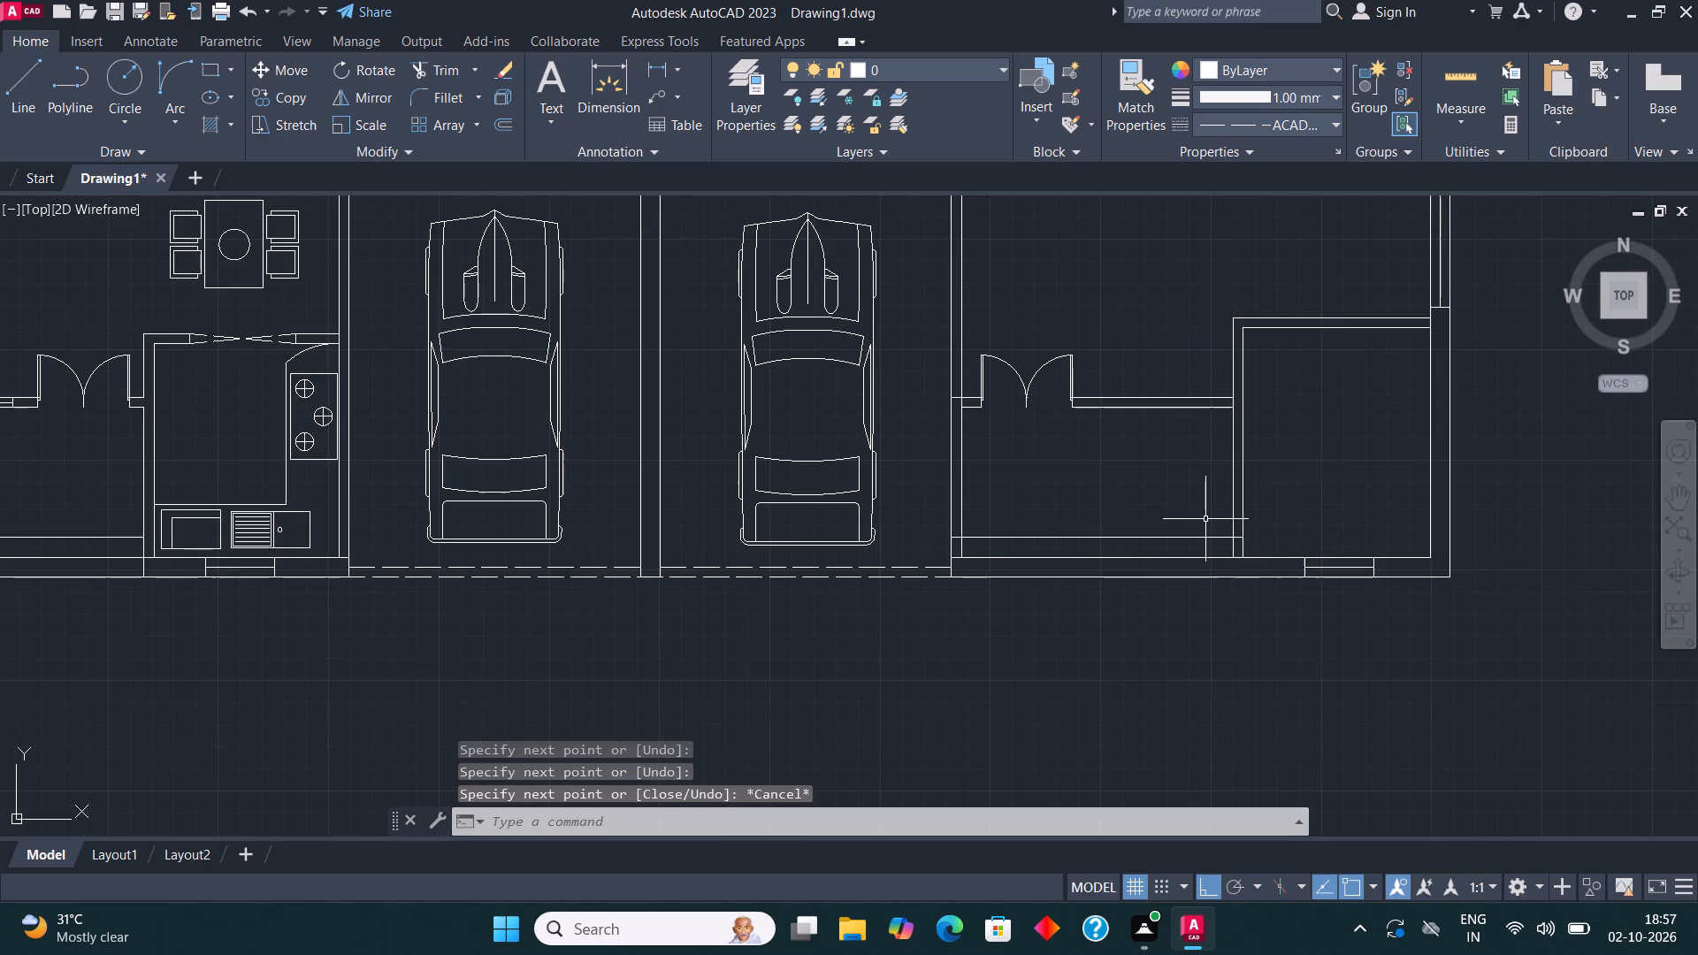
Set ByLayer as the current linetype.
{"action": "type", "text": "lin"}
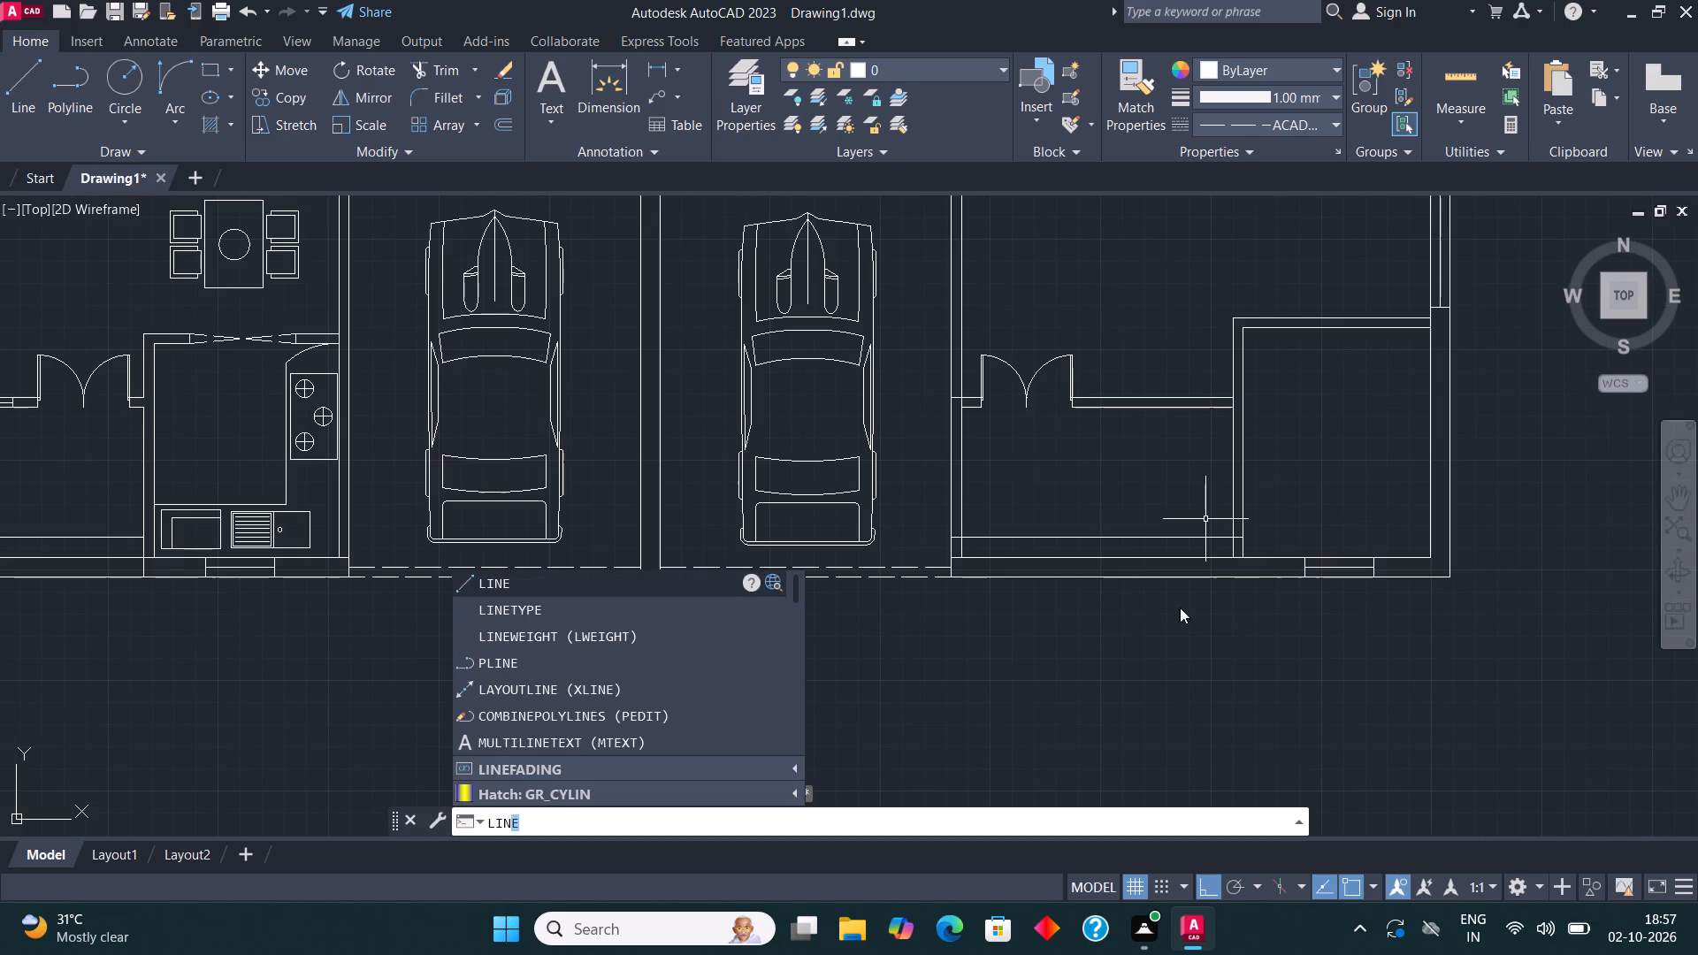
{"action": "left_click", "coordinate": [532, 607]}
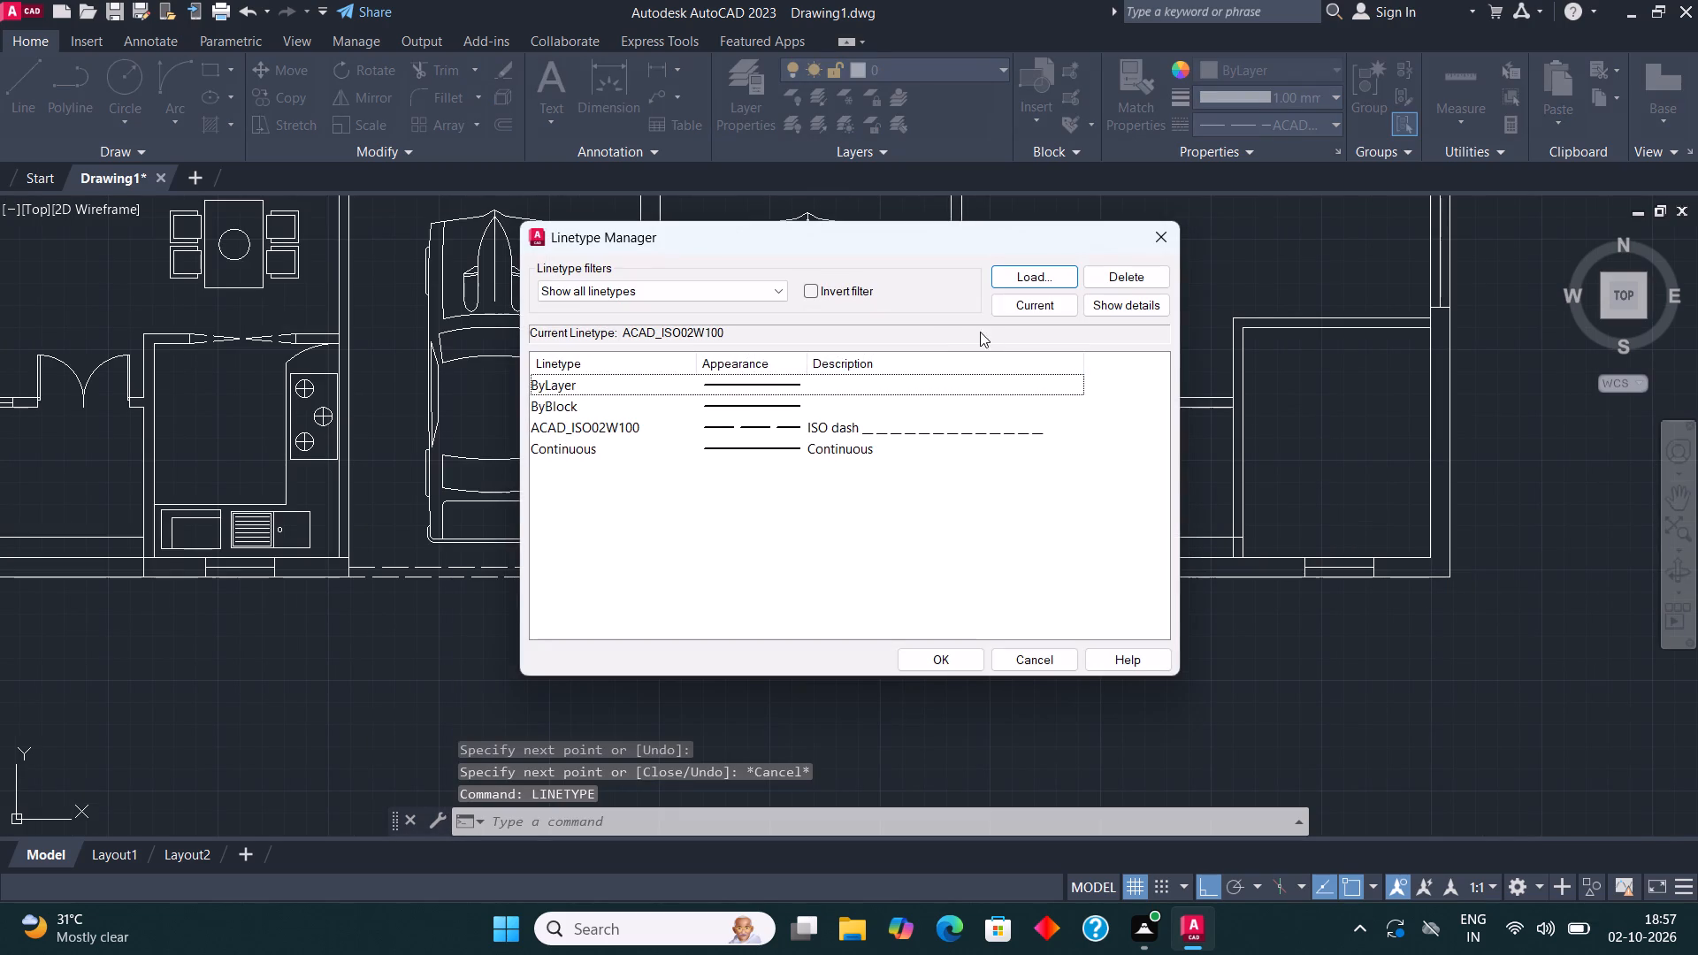
{"action": "left_click", "coordinate": [830, 380]}
{"action": "left_click", "coordinate": [1027, 305]}
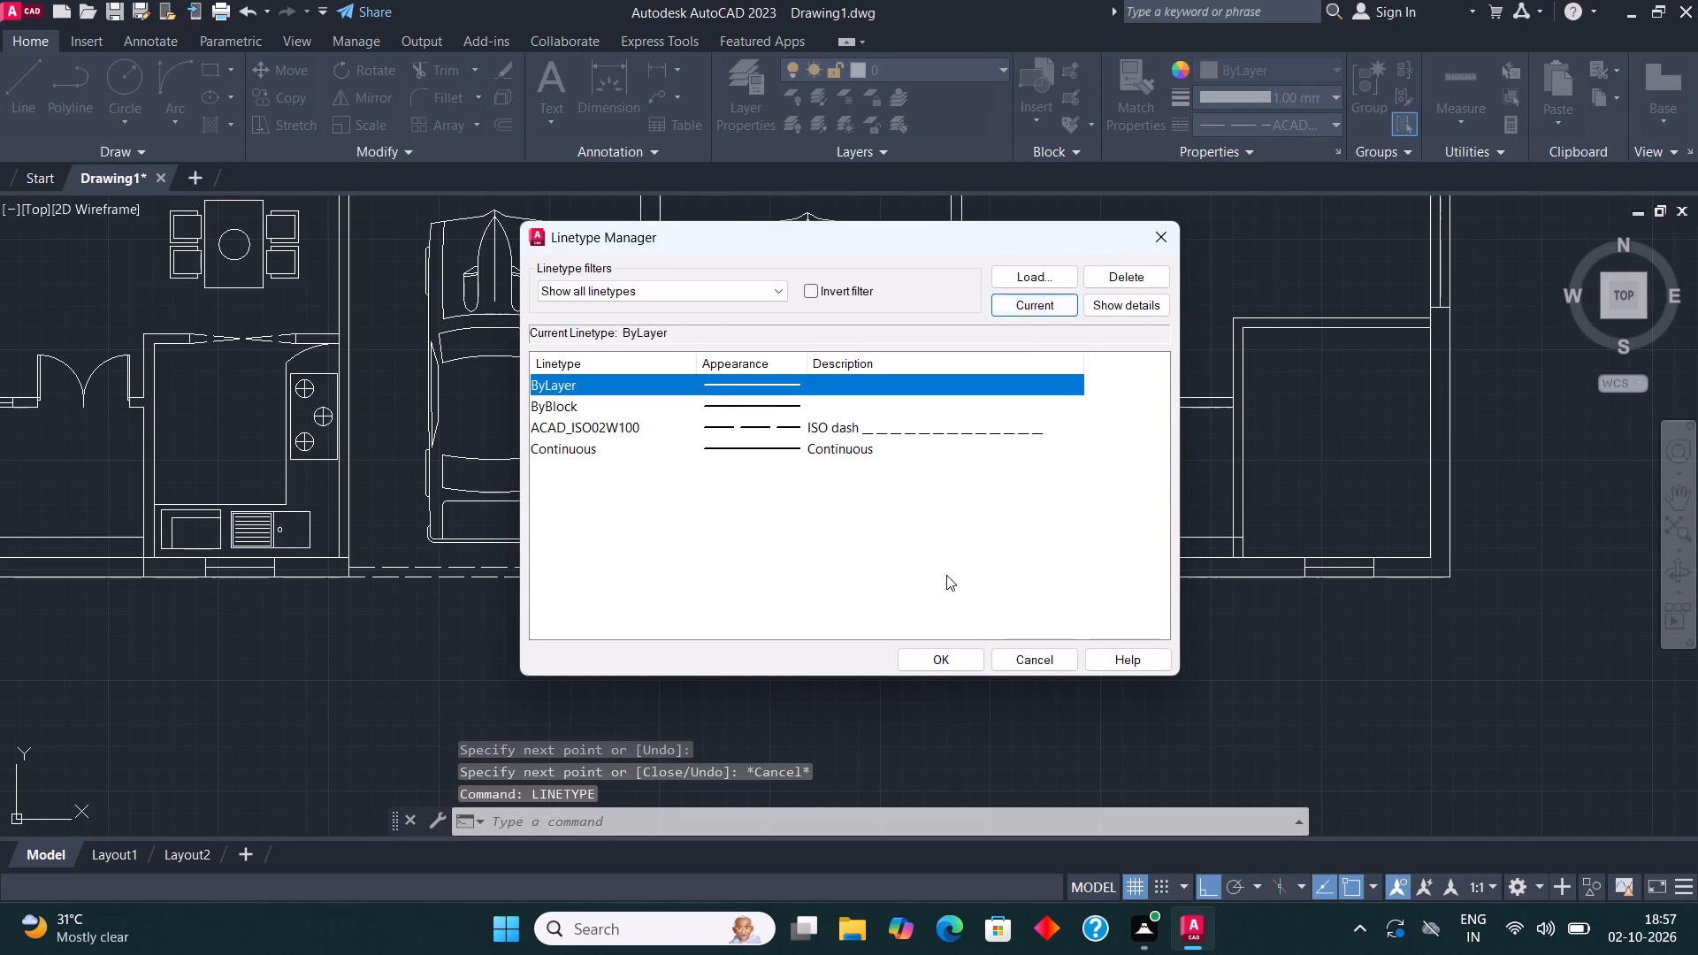
{"action": "left_click", "coordinate": [961, 642]}
{"action": "left_click", "coordinate": [948, 658]}
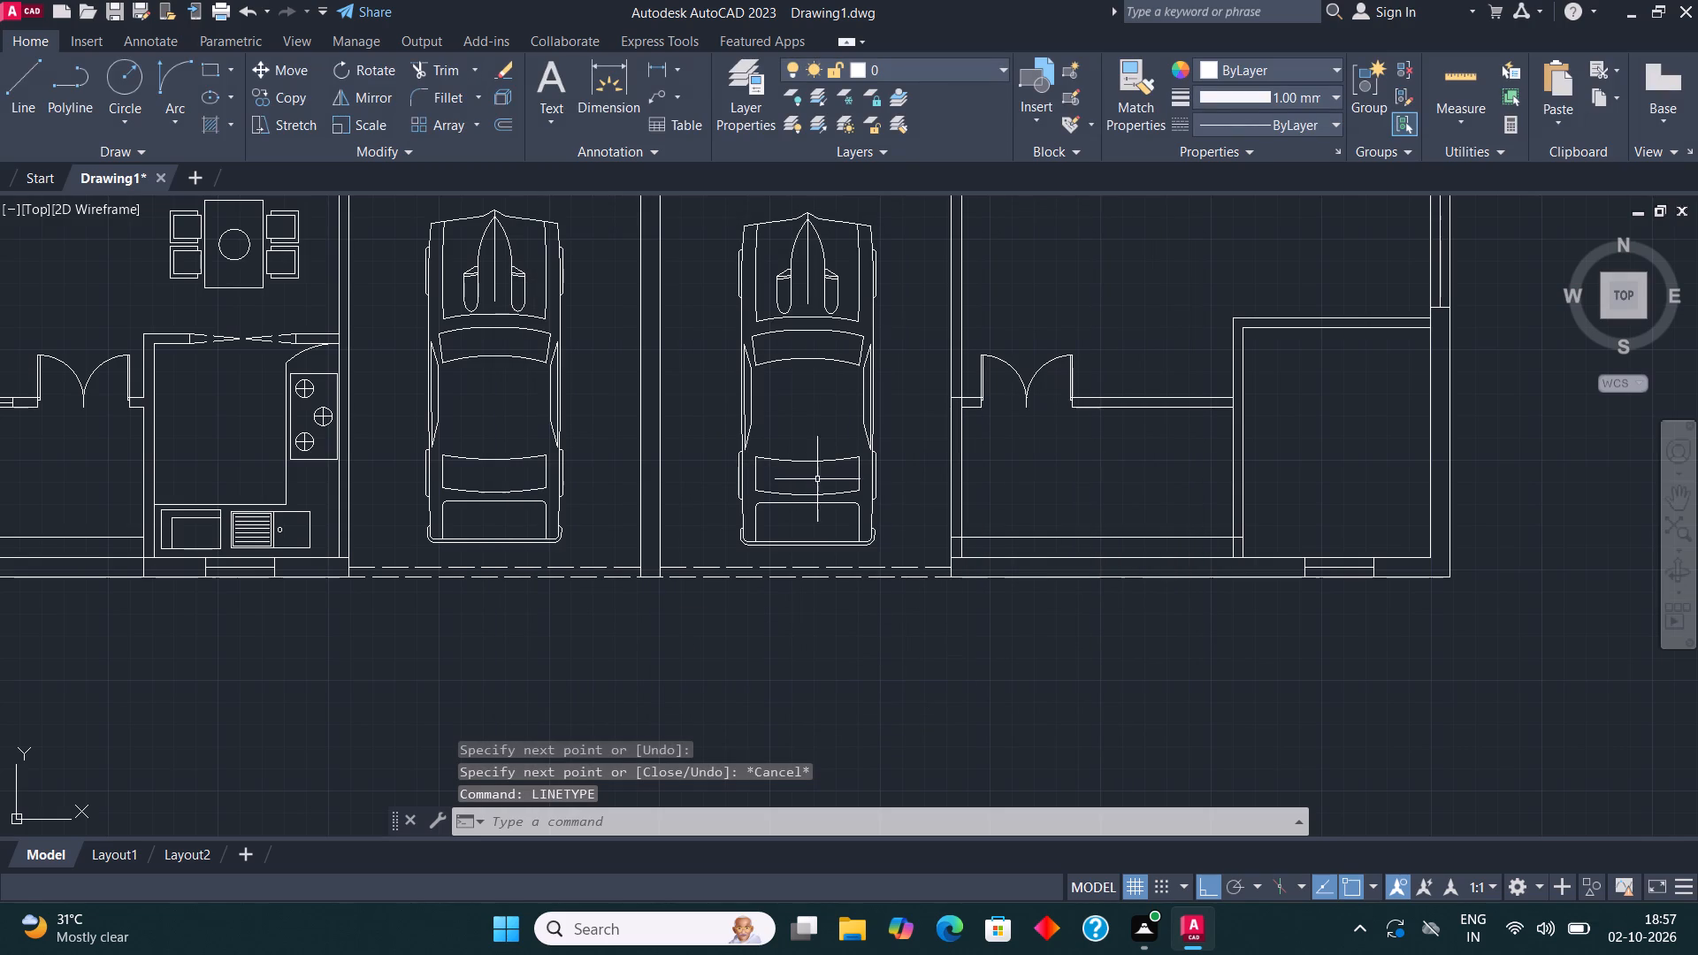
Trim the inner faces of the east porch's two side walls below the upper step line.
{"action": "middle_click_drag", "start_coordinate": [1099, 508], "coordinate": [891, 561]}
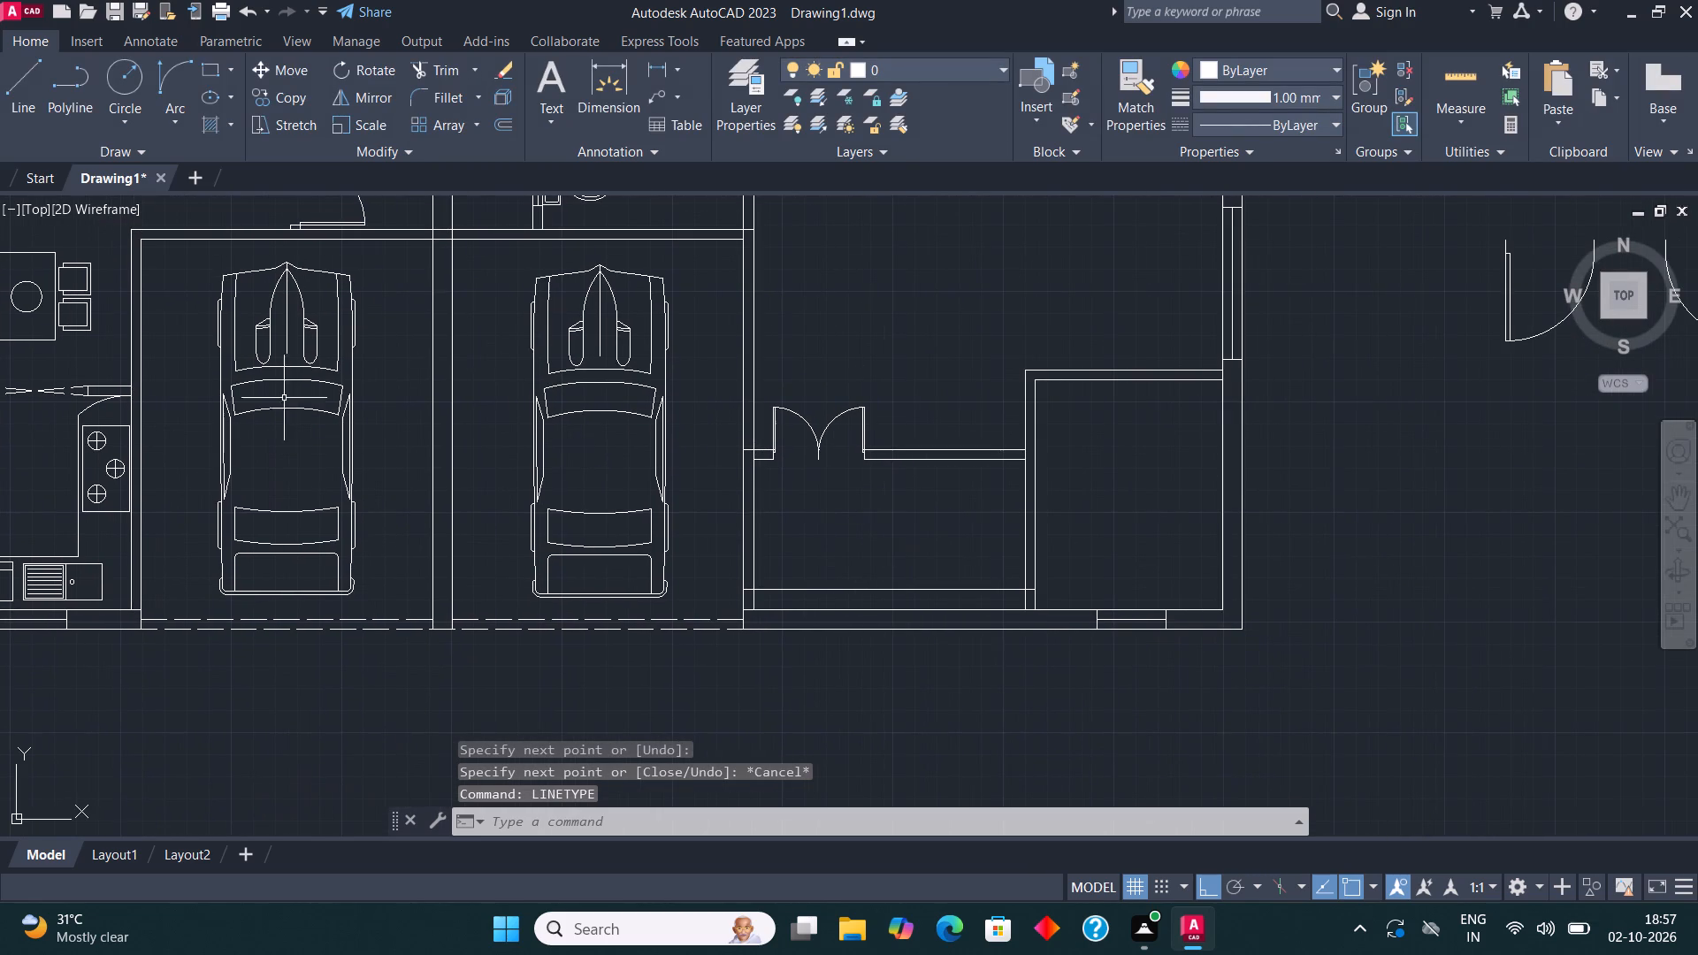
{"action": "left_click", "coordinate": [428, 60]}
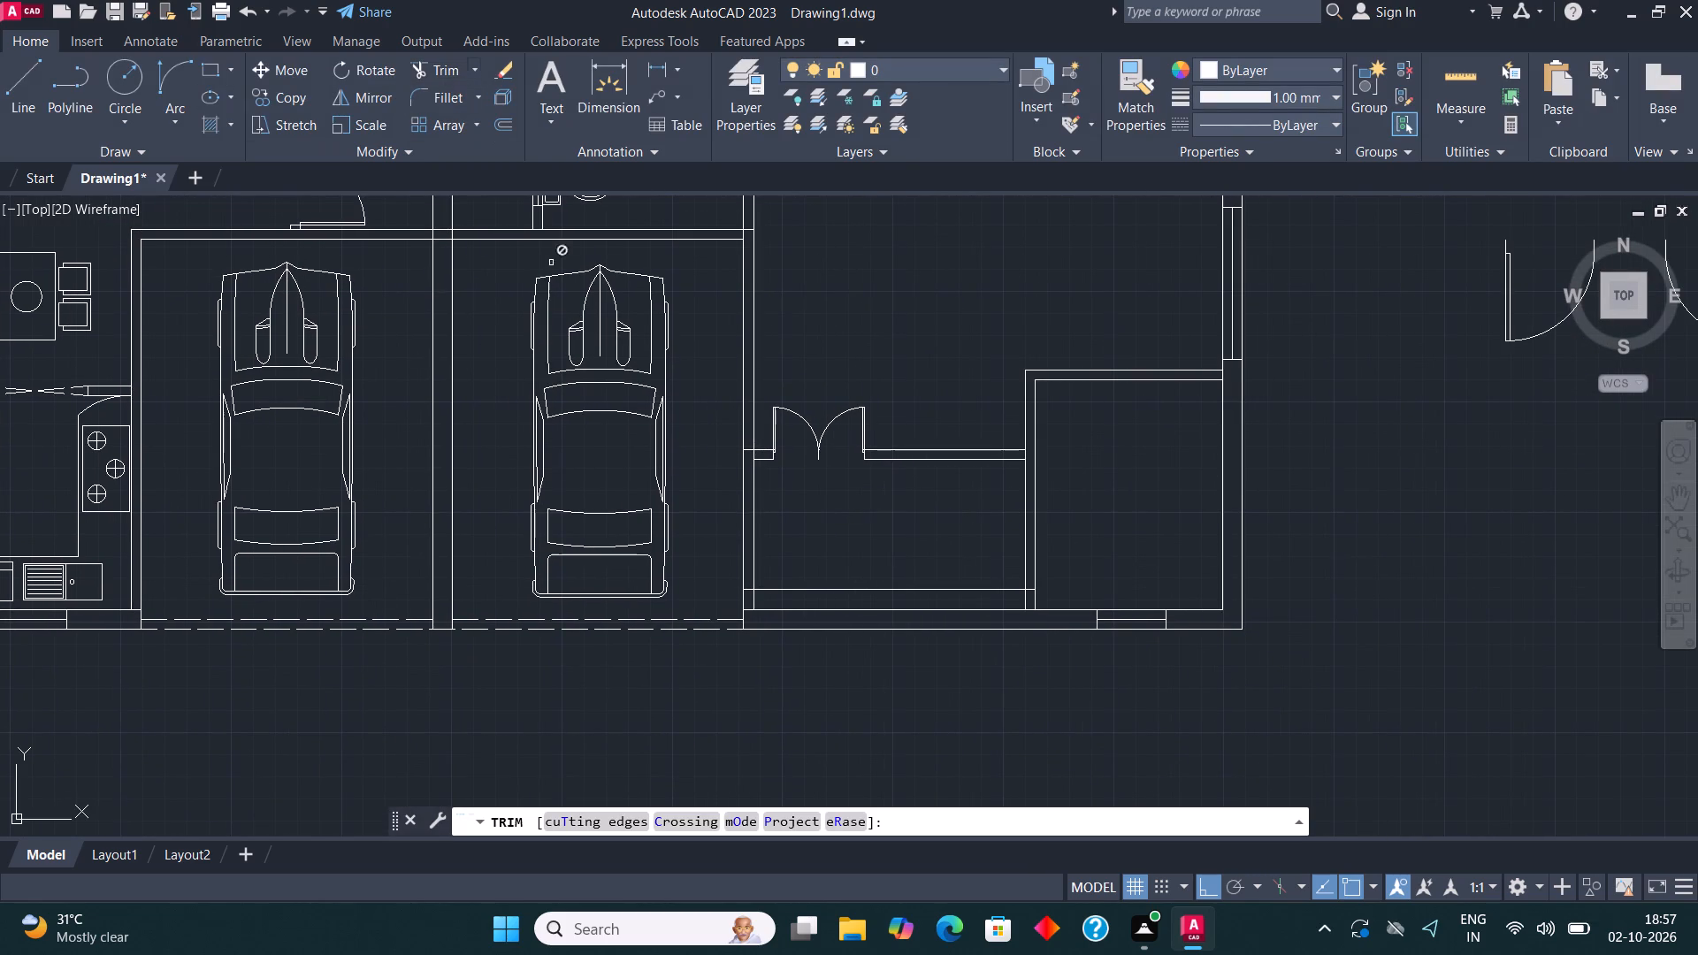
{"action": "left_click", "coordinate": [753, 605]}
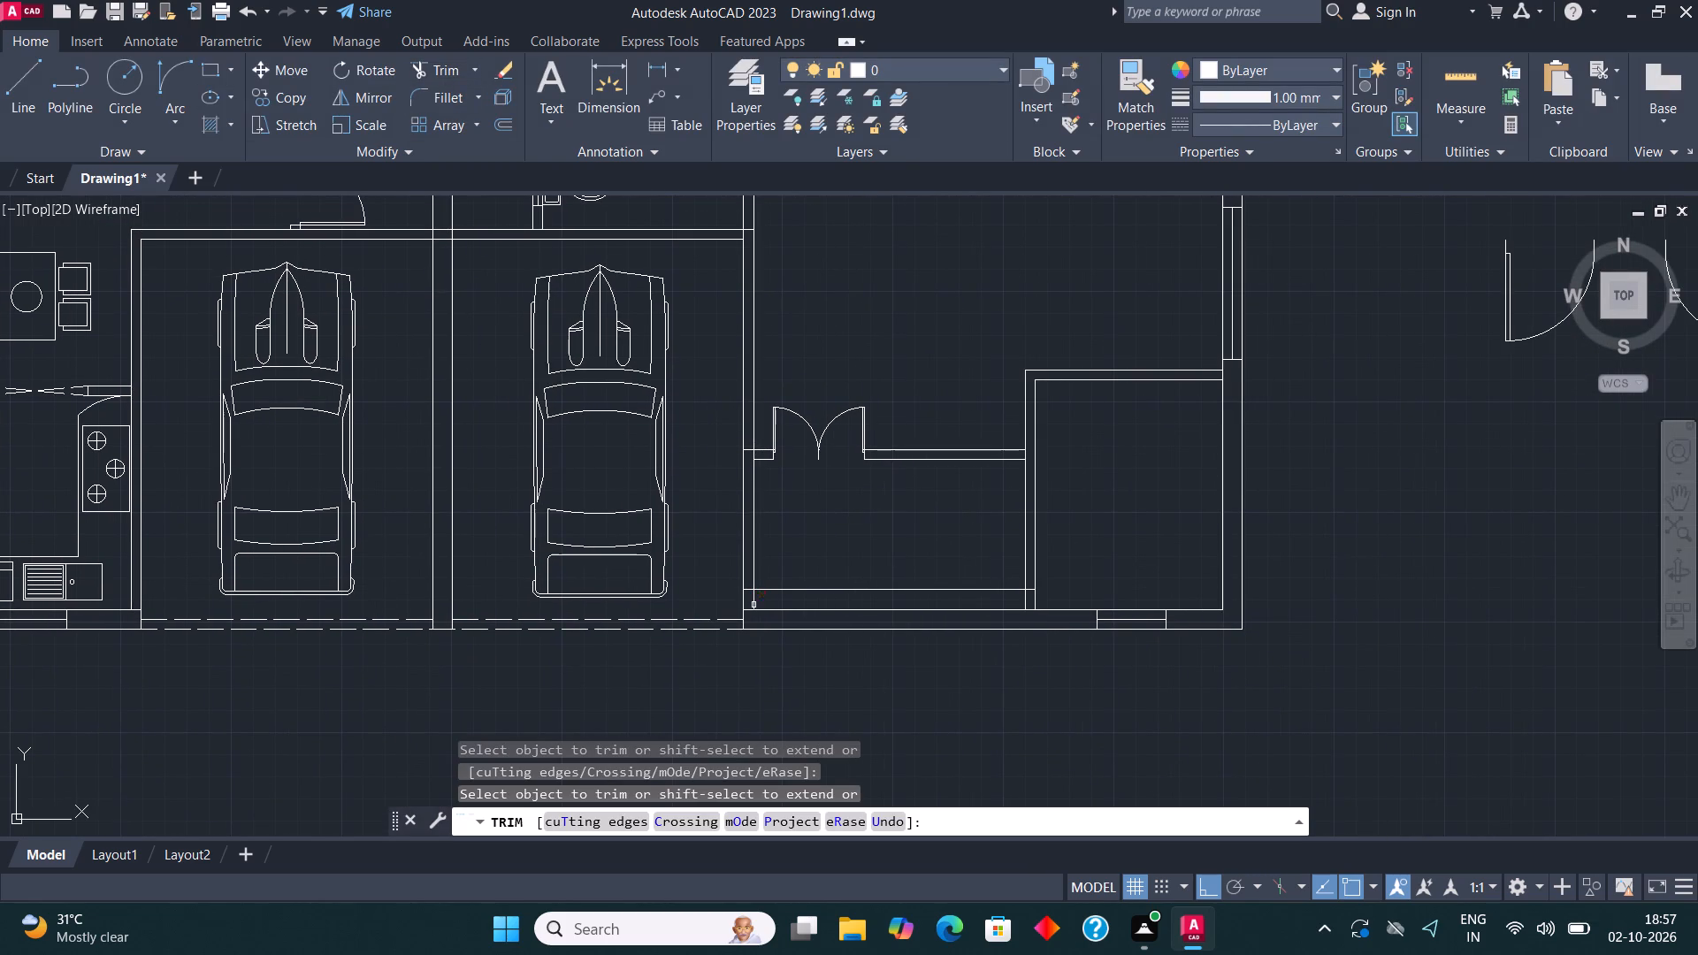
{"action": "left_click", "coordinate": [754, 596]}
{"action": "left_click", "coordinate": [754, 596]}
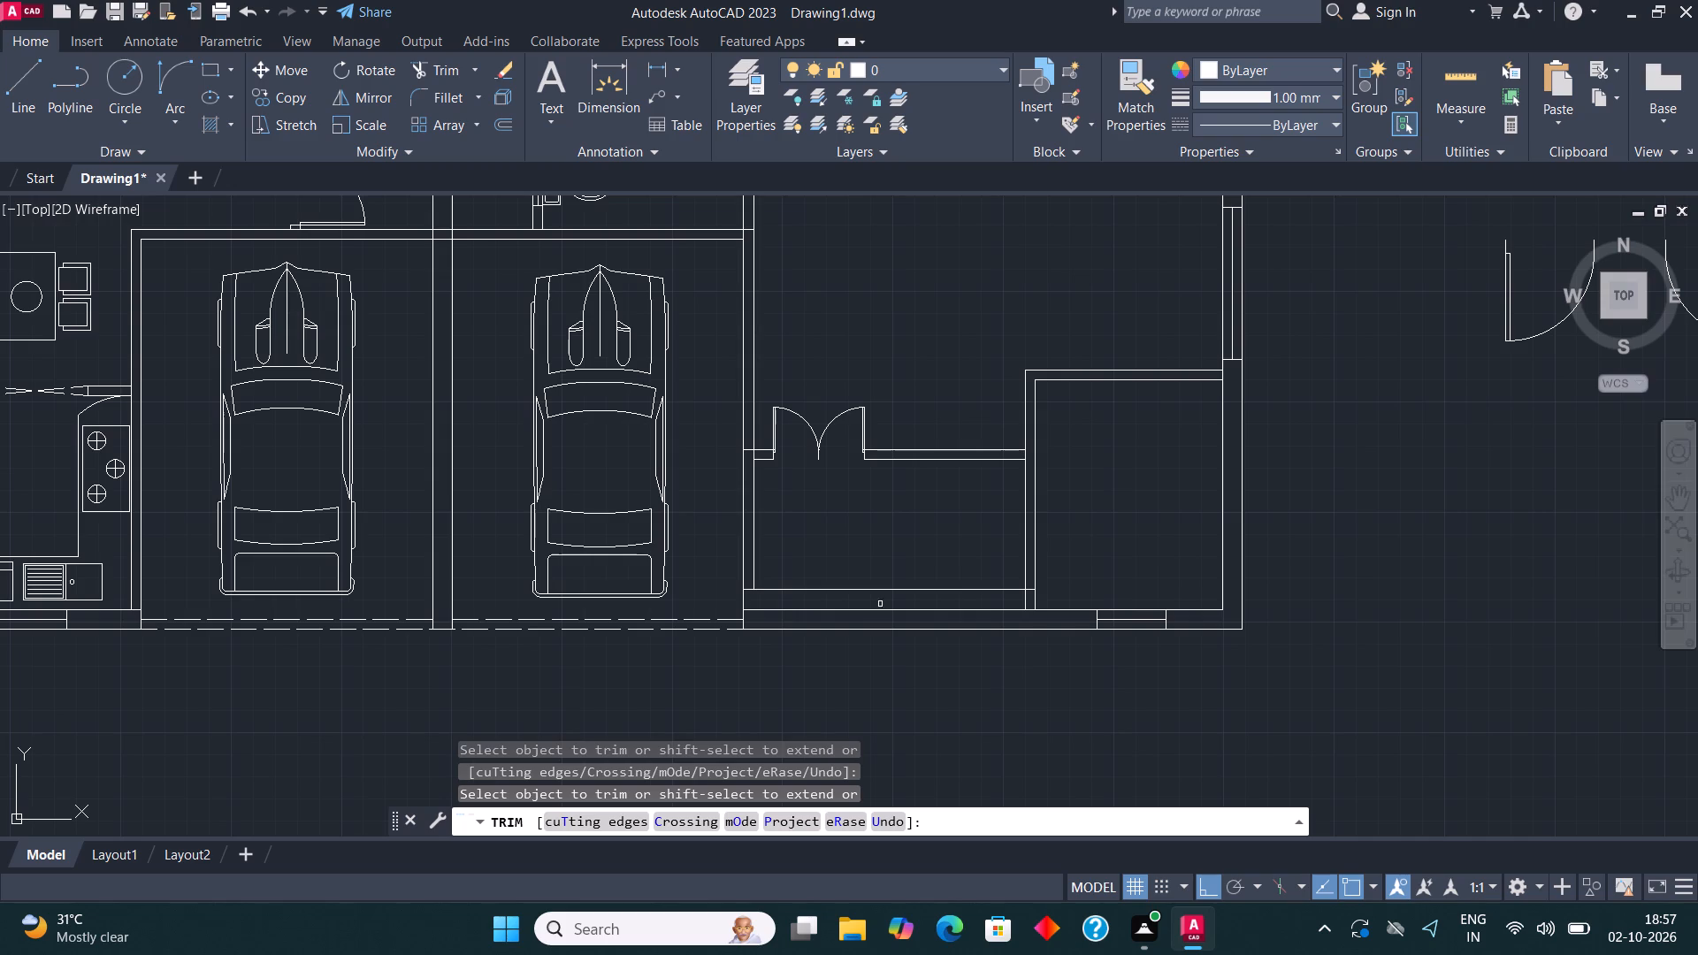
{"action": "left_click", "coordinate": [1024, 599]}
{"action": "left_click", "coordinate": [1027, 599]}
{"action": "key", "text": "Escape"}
Draw vertical lines down to the outer wall line, continuing the west side wall's inner face and both east side wall faces of the porch.
{"action": "middle_click_drag", "start_coordinate": [804, 569], "coordinate": [745, 555]}
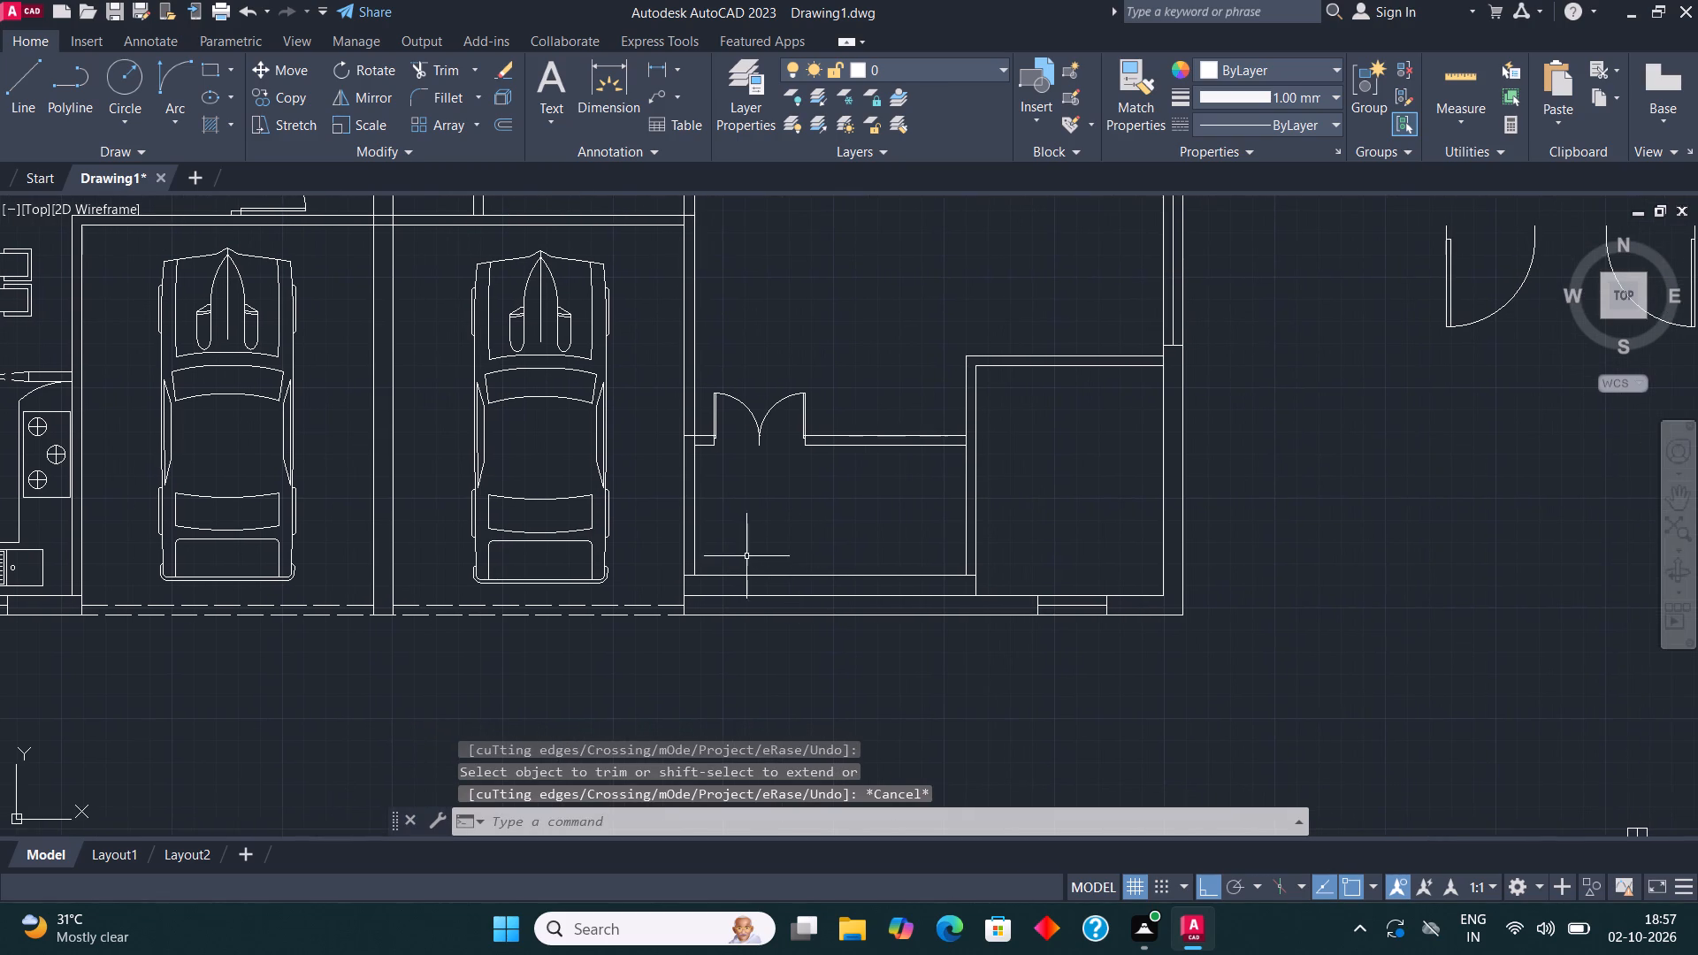
{"action": "scroll", "coordinate": [706, 615], "scroll_direction": "up", "scroll_amount": 2}
{"action": "left_click", "coordinate": [18, 96]}
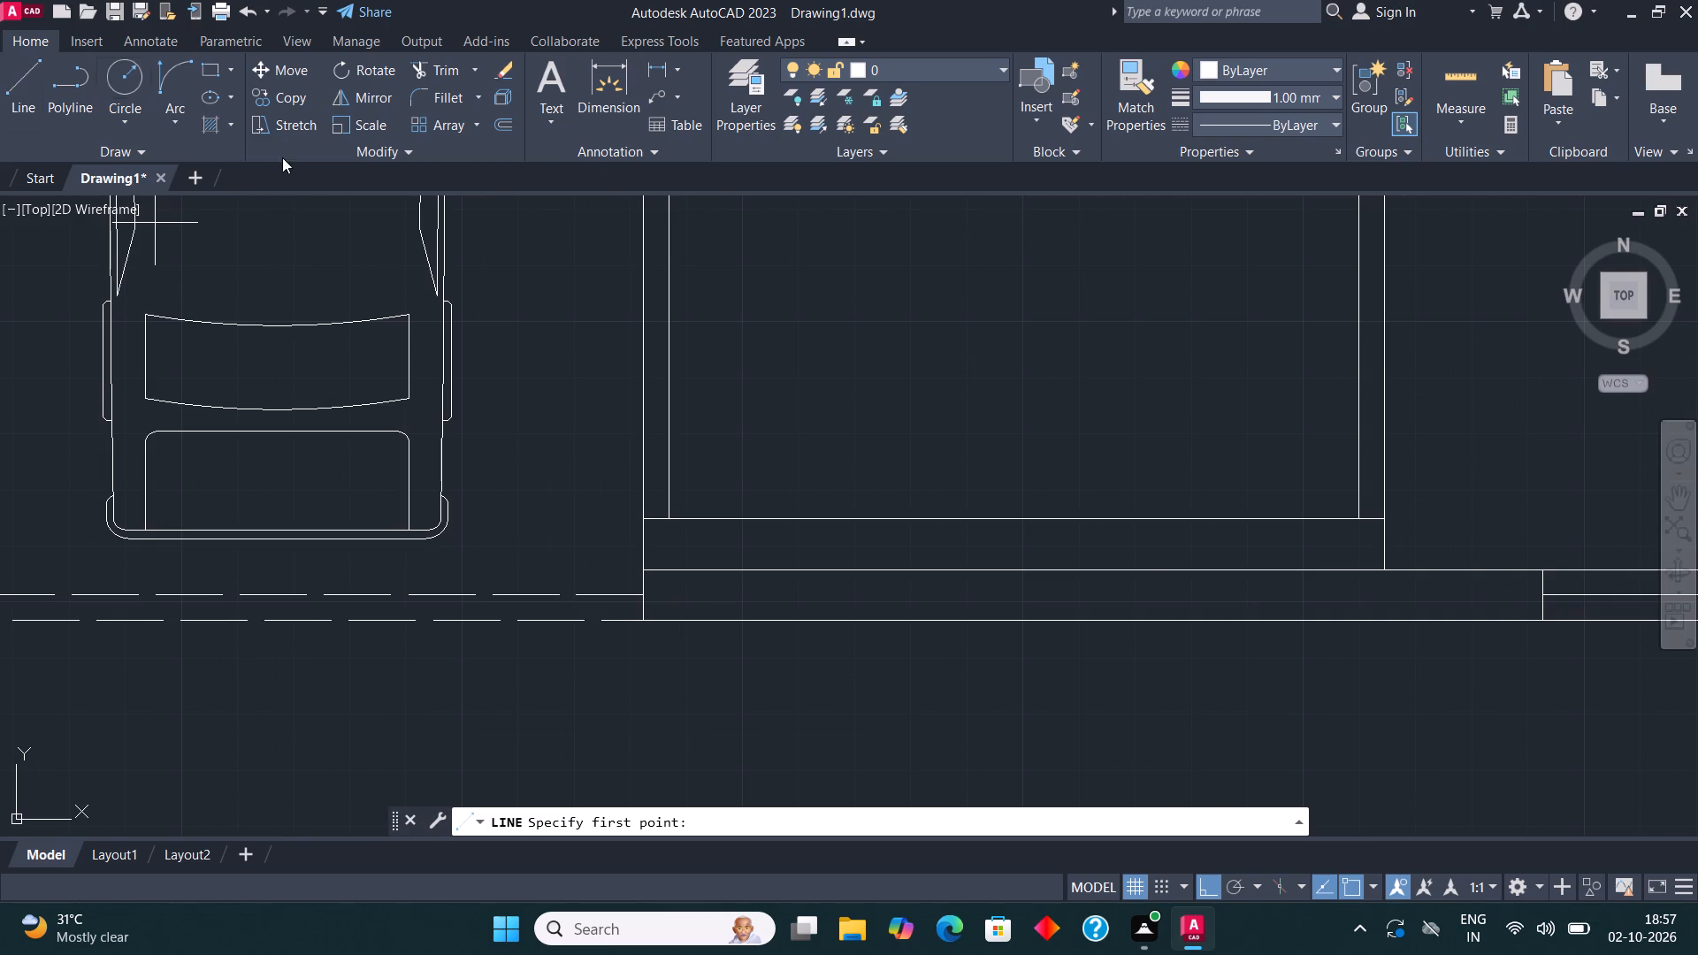
{"action": "left_click", "coordinate": [669, 519]}
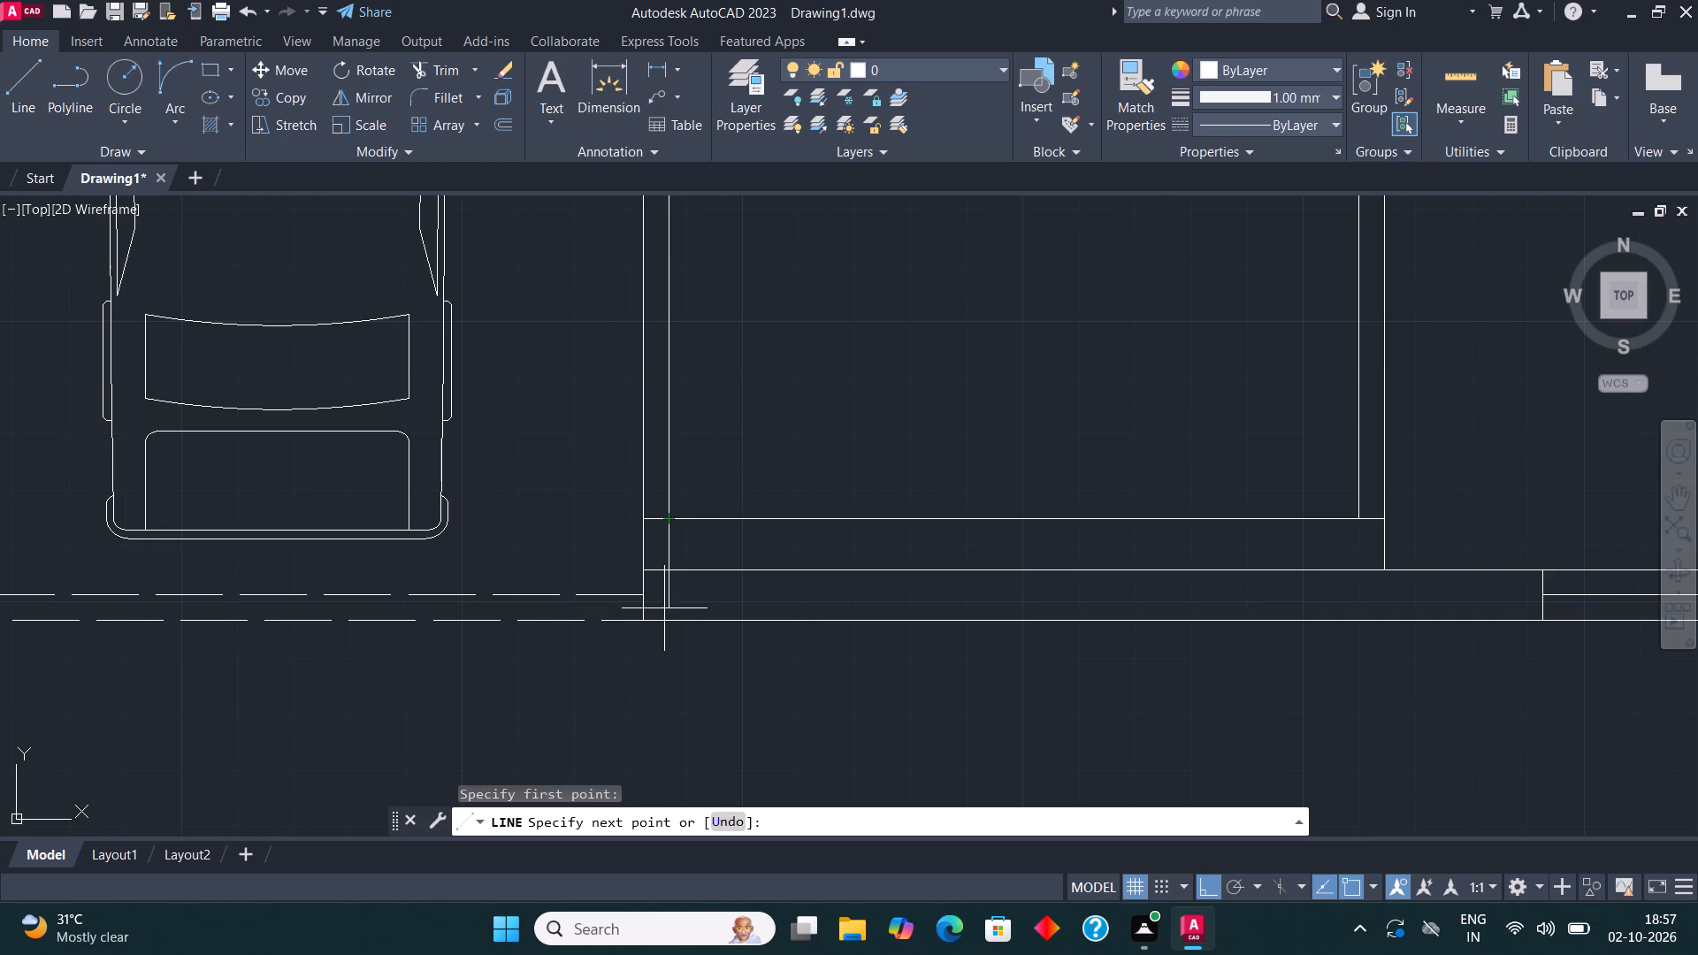
{"action": "left_click", "coordinate": [665, 618]}
{"action": "left_click", "coordinate": [4, 96]}
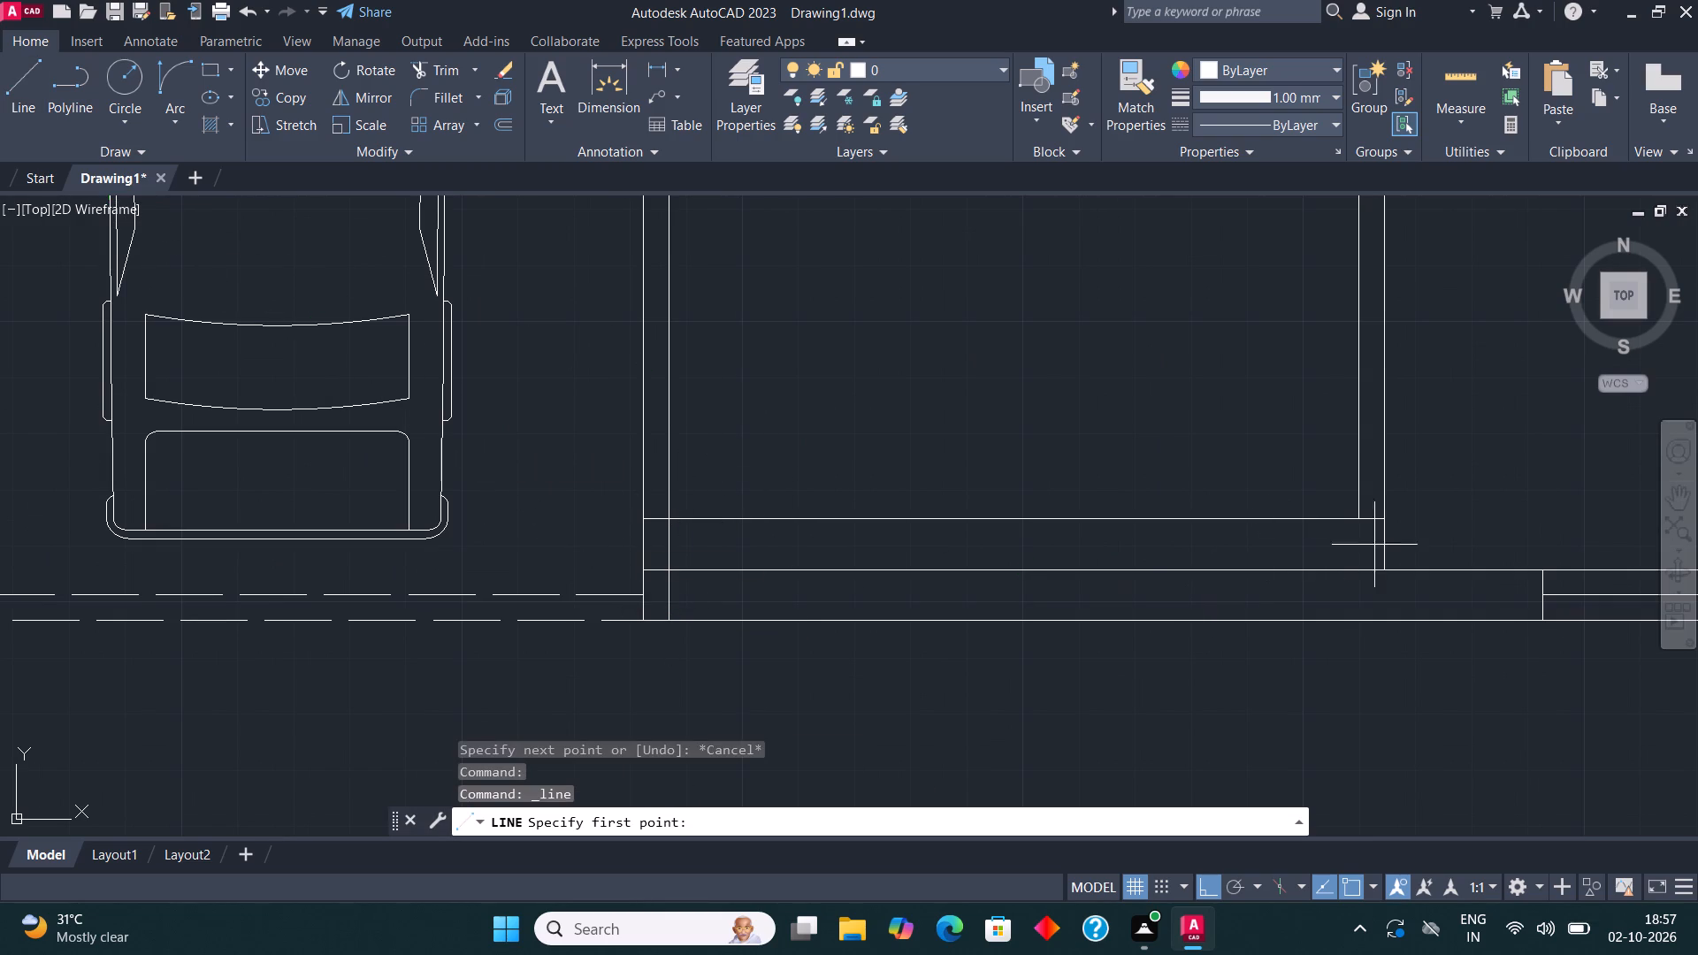
{"action": "left_click", "coordinate": [1387, 574]}
{"action": "left_click", "coordinate": [1388, 624]}
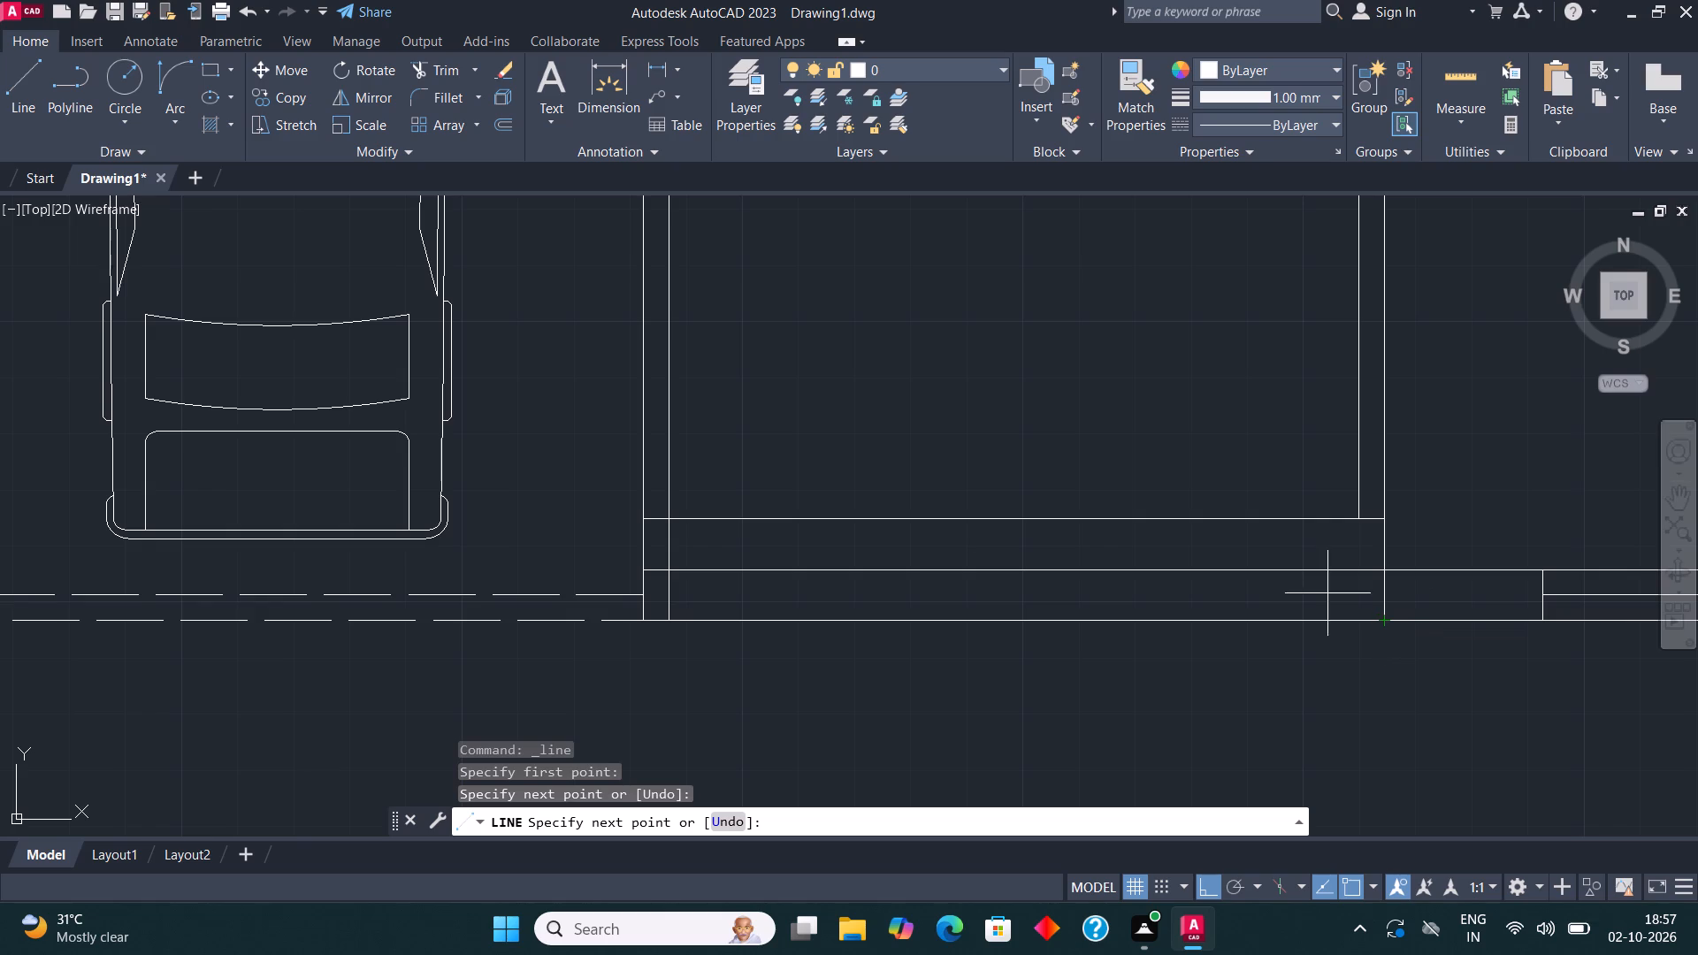
{"action": "left_click", "coordinate": [14, 86]}
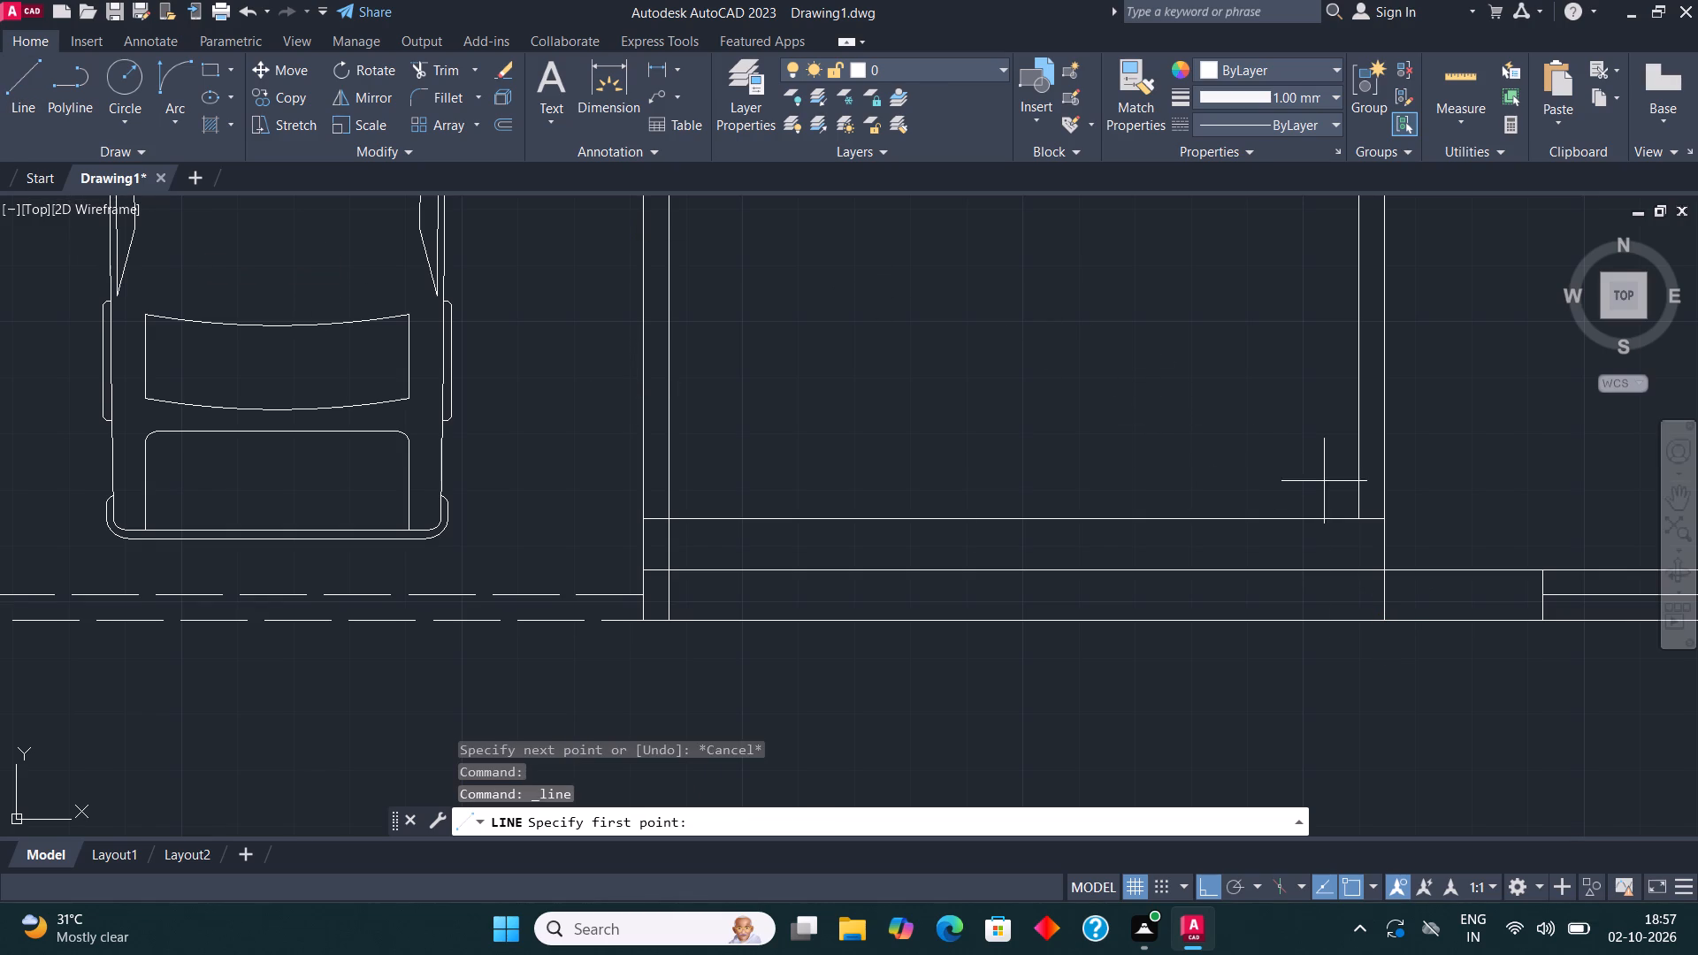
{"action": "left_click", "coordinate": [1359, 514]}
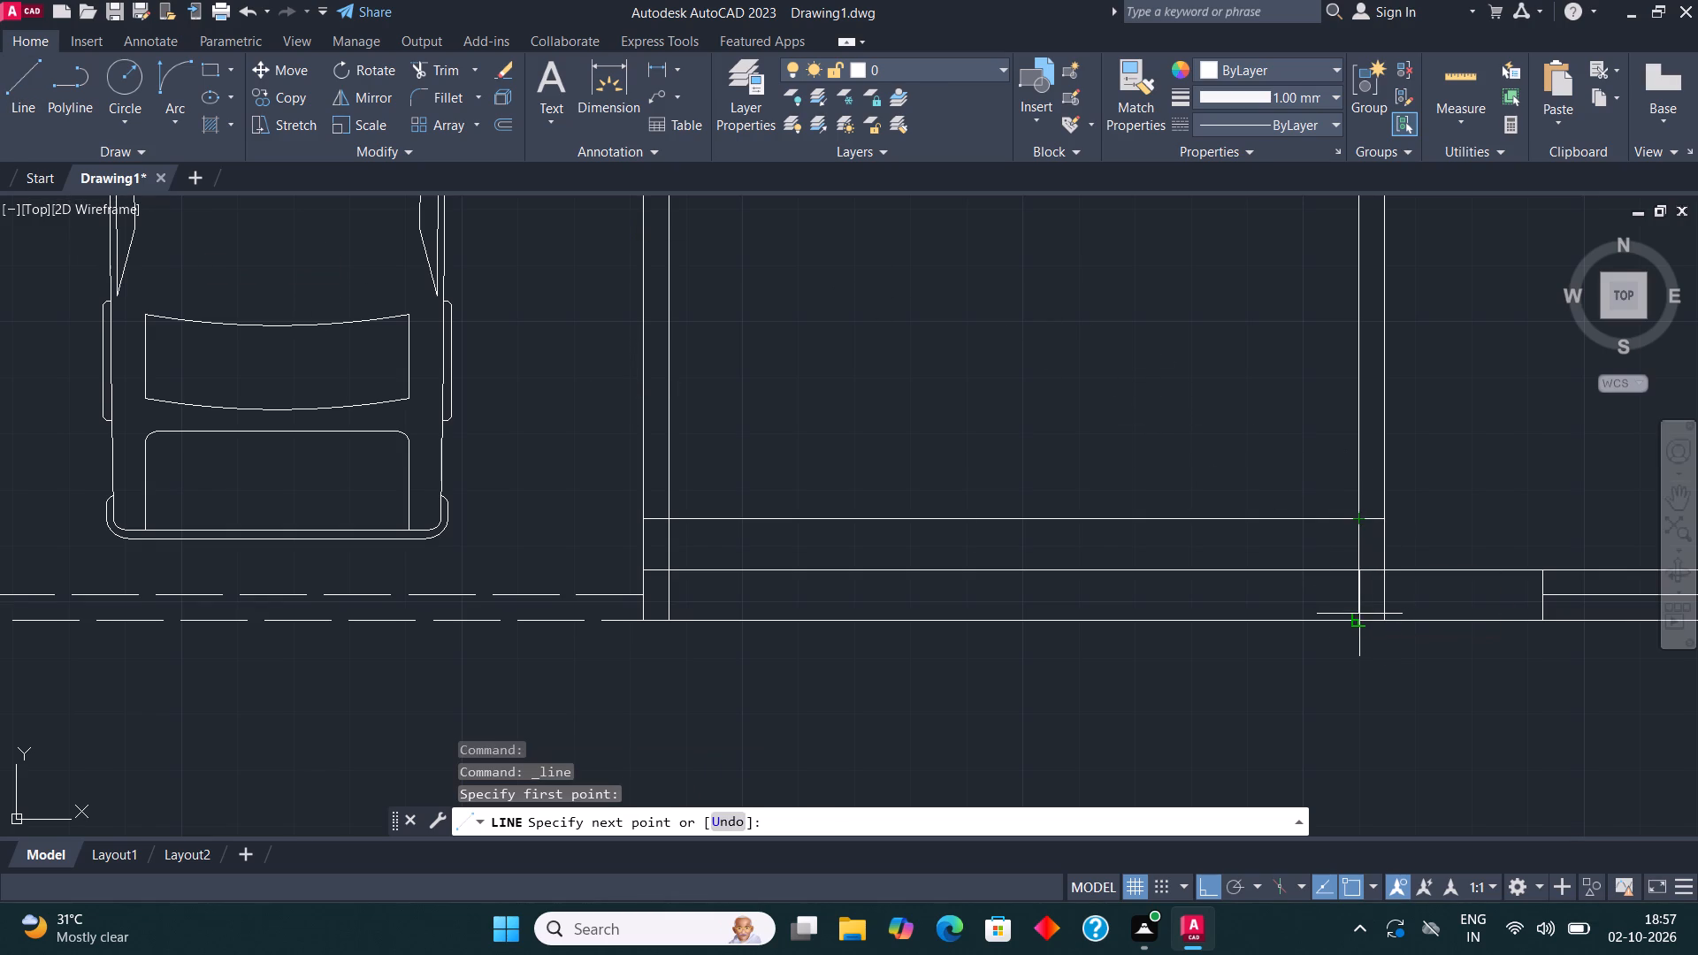
{"action": "left_click", "coordinate": [1359, 615]}
{"action": "key", "text": "Escape"}
Trim both horizontal step lines where they cross the thickness of the east porch's two side walls.
{"action": "left_click", "coordinate": [445, 67]}
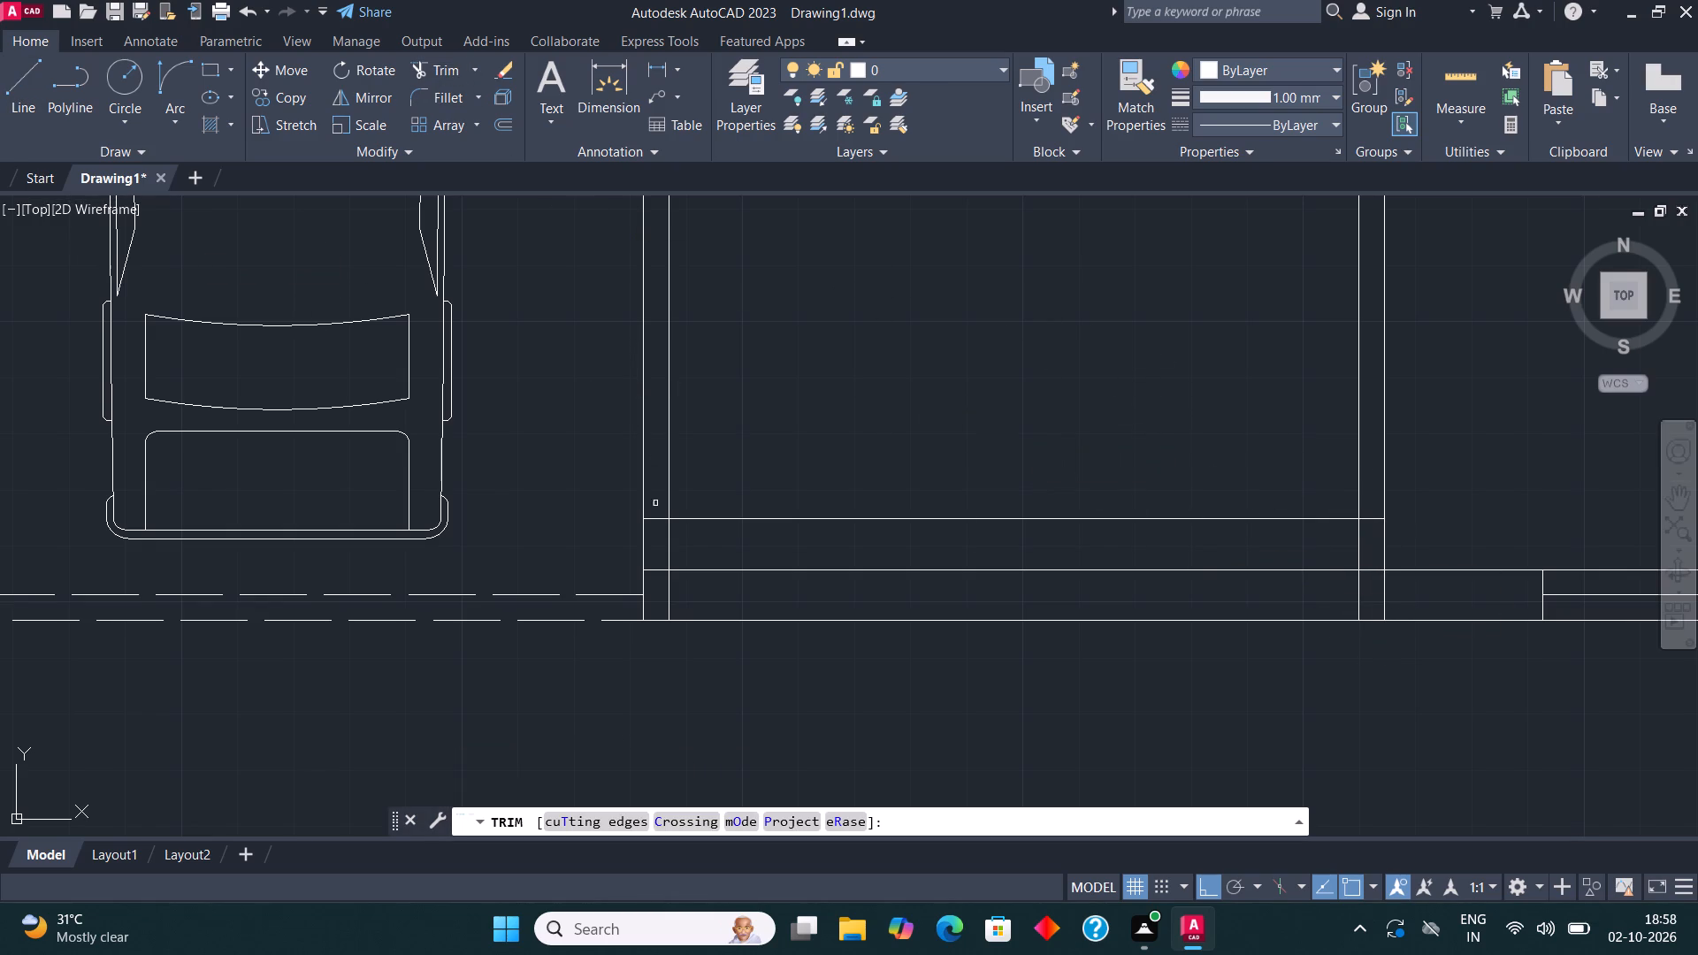
{"action": "left_click", "coordinate": [663, 568]}
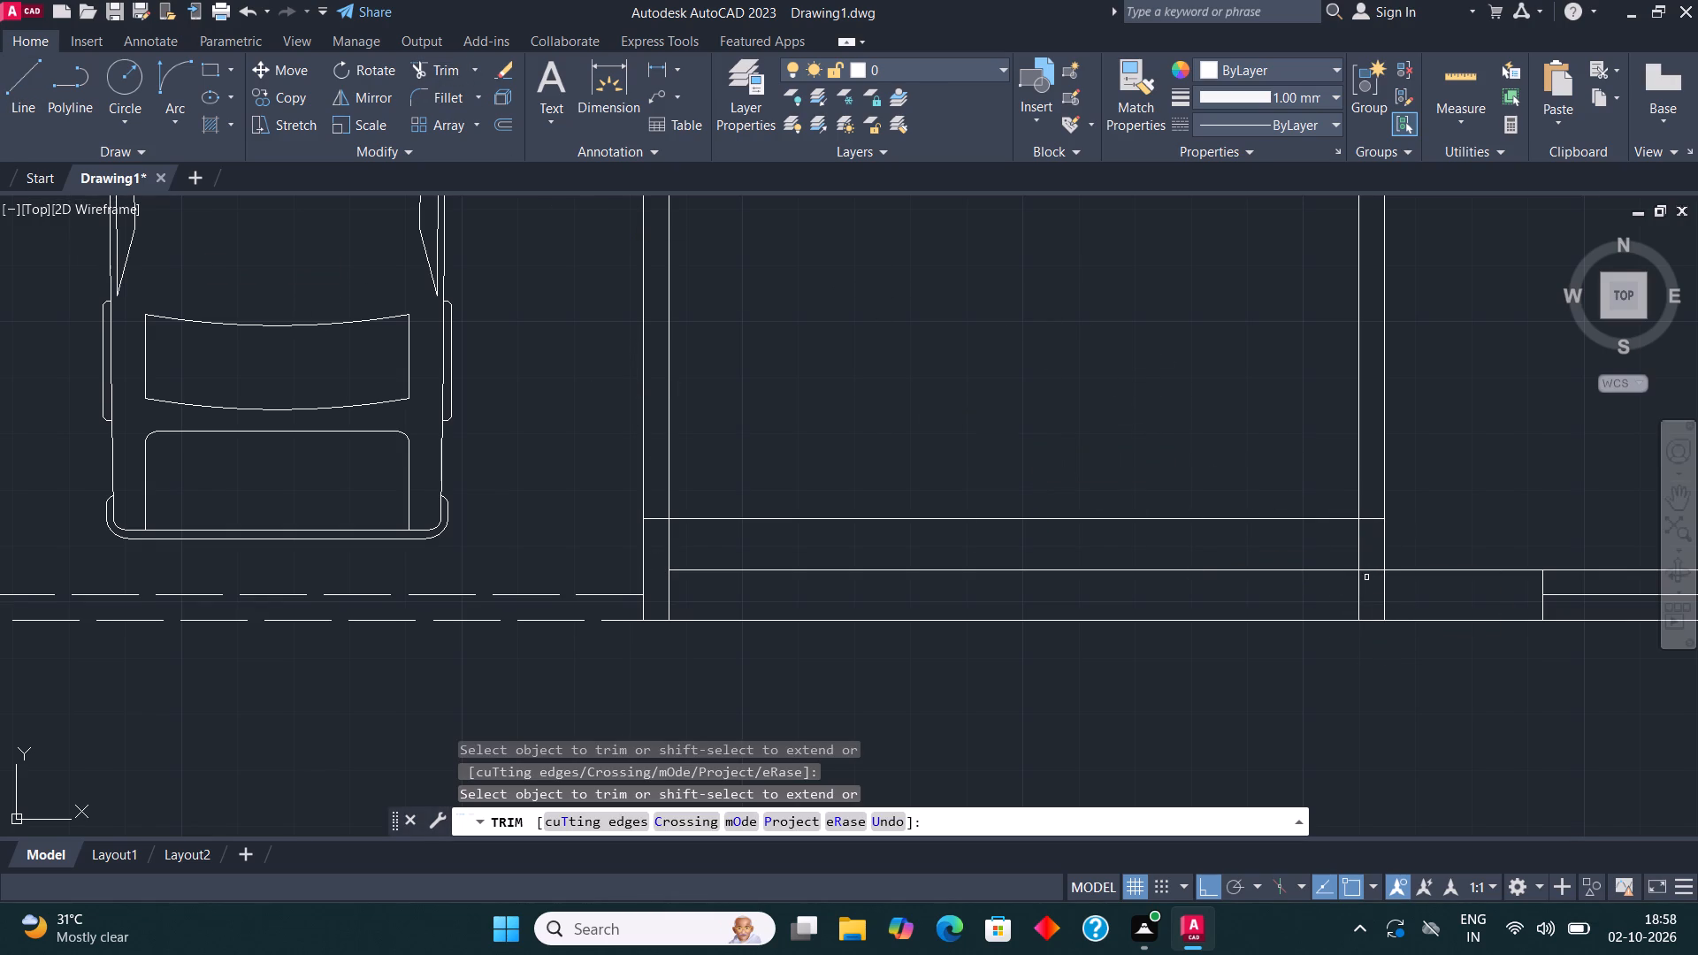
{"action": "left_click", "coordinate": [1370, 570]}
{"action": "scroll", "coordinate": [803, 552], "scroll_direction": "down", "scroll_amount": 1}
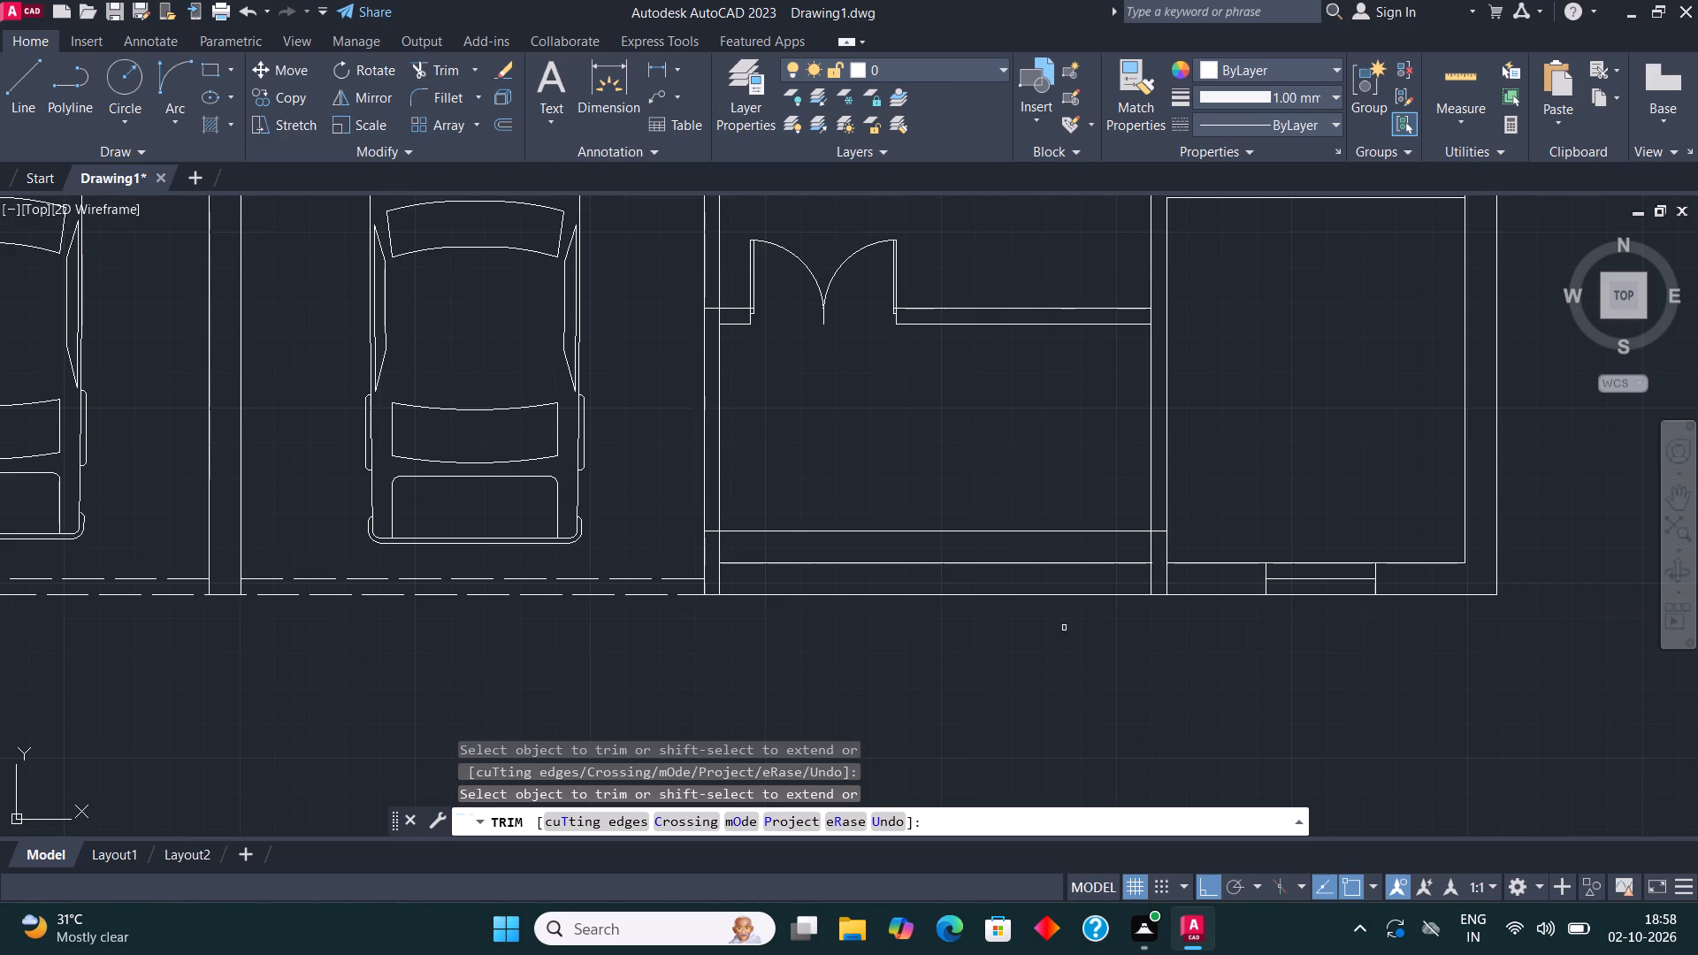
{"action": "scroll", "coordinate": [852, 501], "scroll_direction": "up", "scroll_amount": 2}
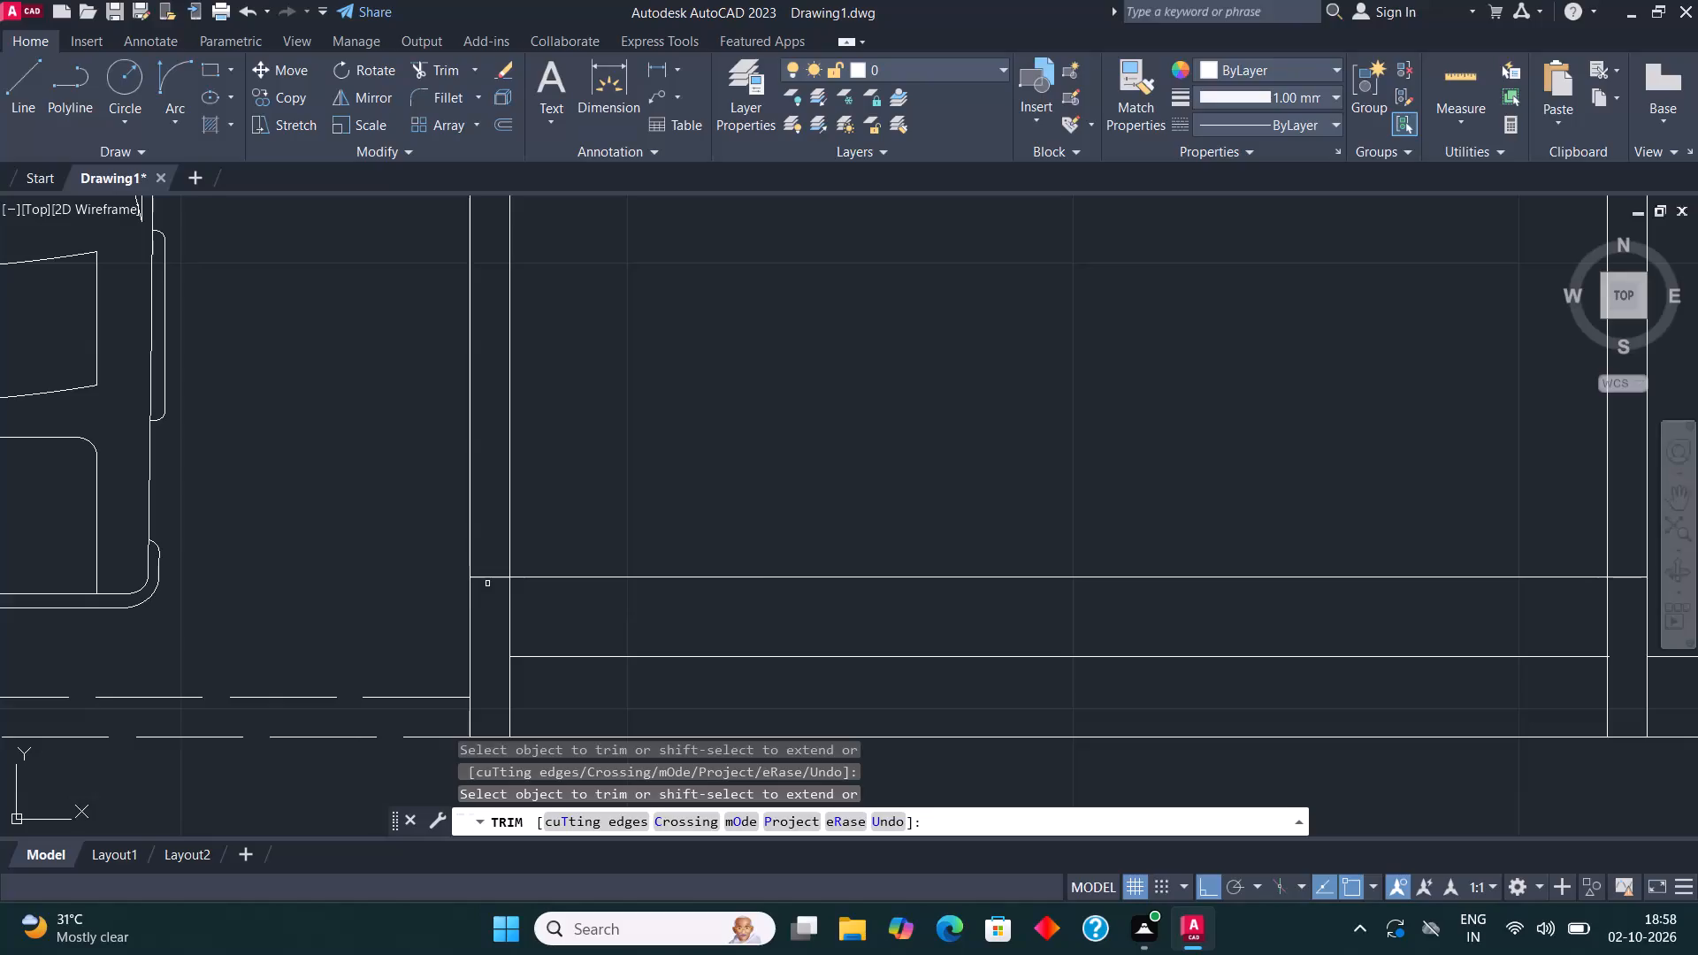
{"action": "left_click", "coordinate": [487, 577]}
{"action": "left_click", "coordinate": [487, 577]}
{"action": "left_click", "coordinate": [487, 577]}
{"action": "scroll", "coordinate": [493, 558], "scroll_direction": "down", "scroll_amount": 2}
{"action": "scroll", "coordinate": [945, 582], "scroll_direction": "up", "scroll_amount": 1}
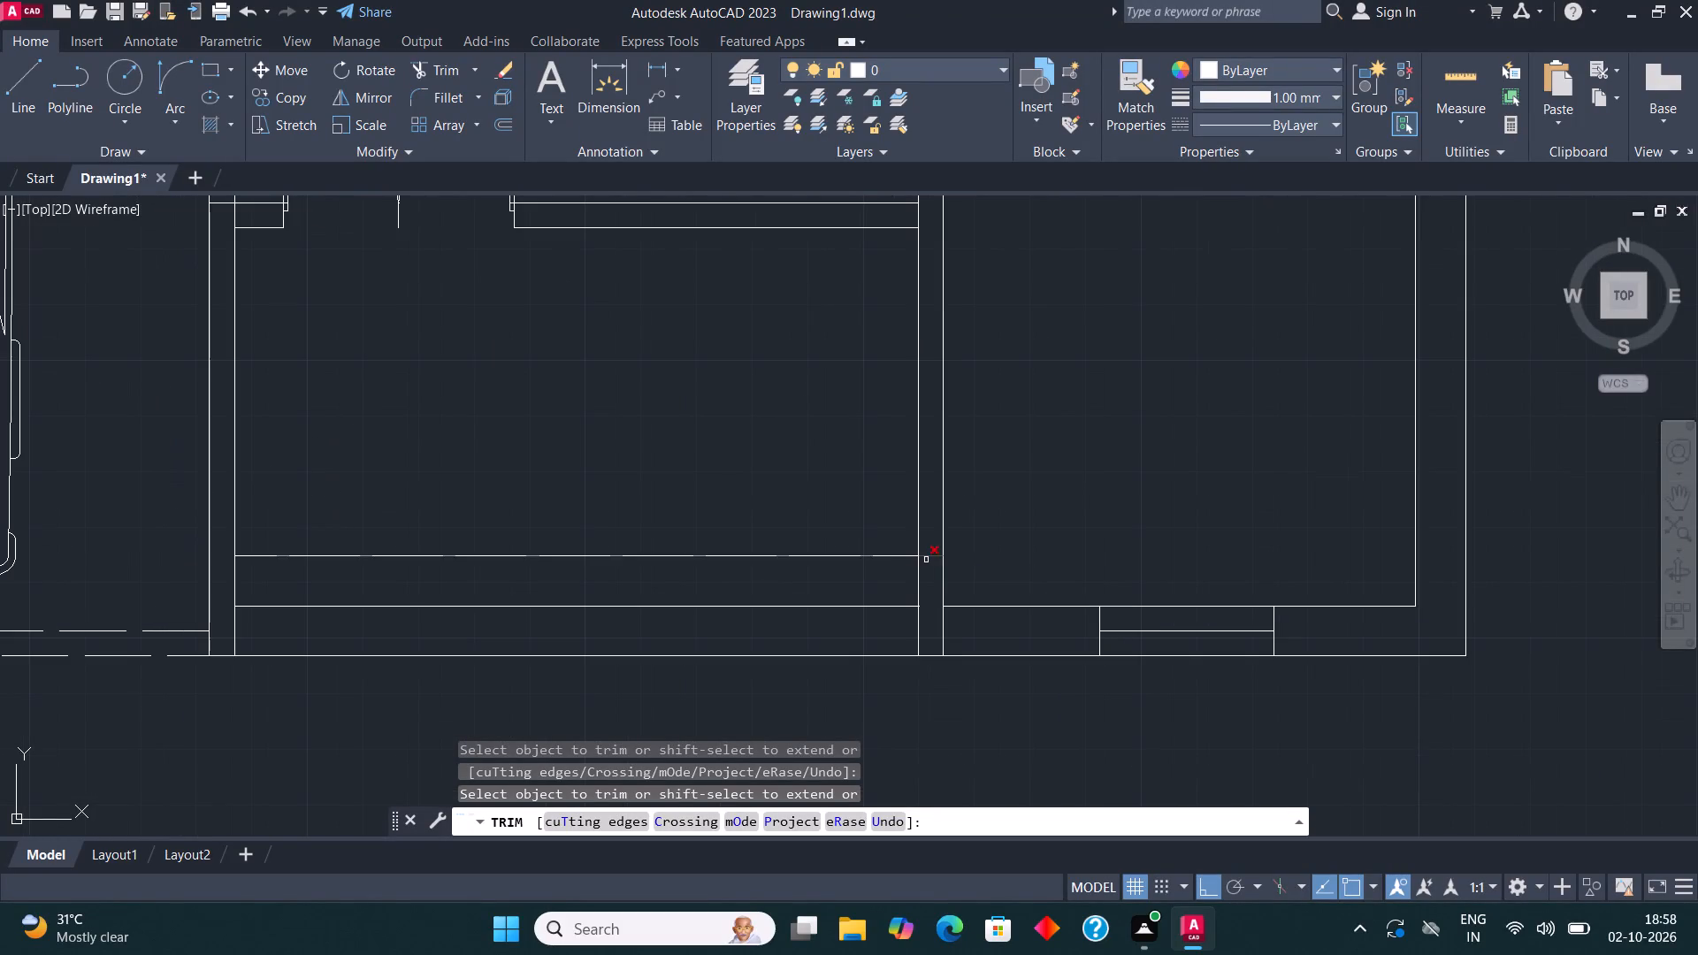
{"action": "left_click", "coordinate": [926, 560]}
{"action": "key", "text": "Escape"}
{"action": "scroll", "coordinate": [778, 526], "scroll_direction": "down", "scroll_amount": 2}
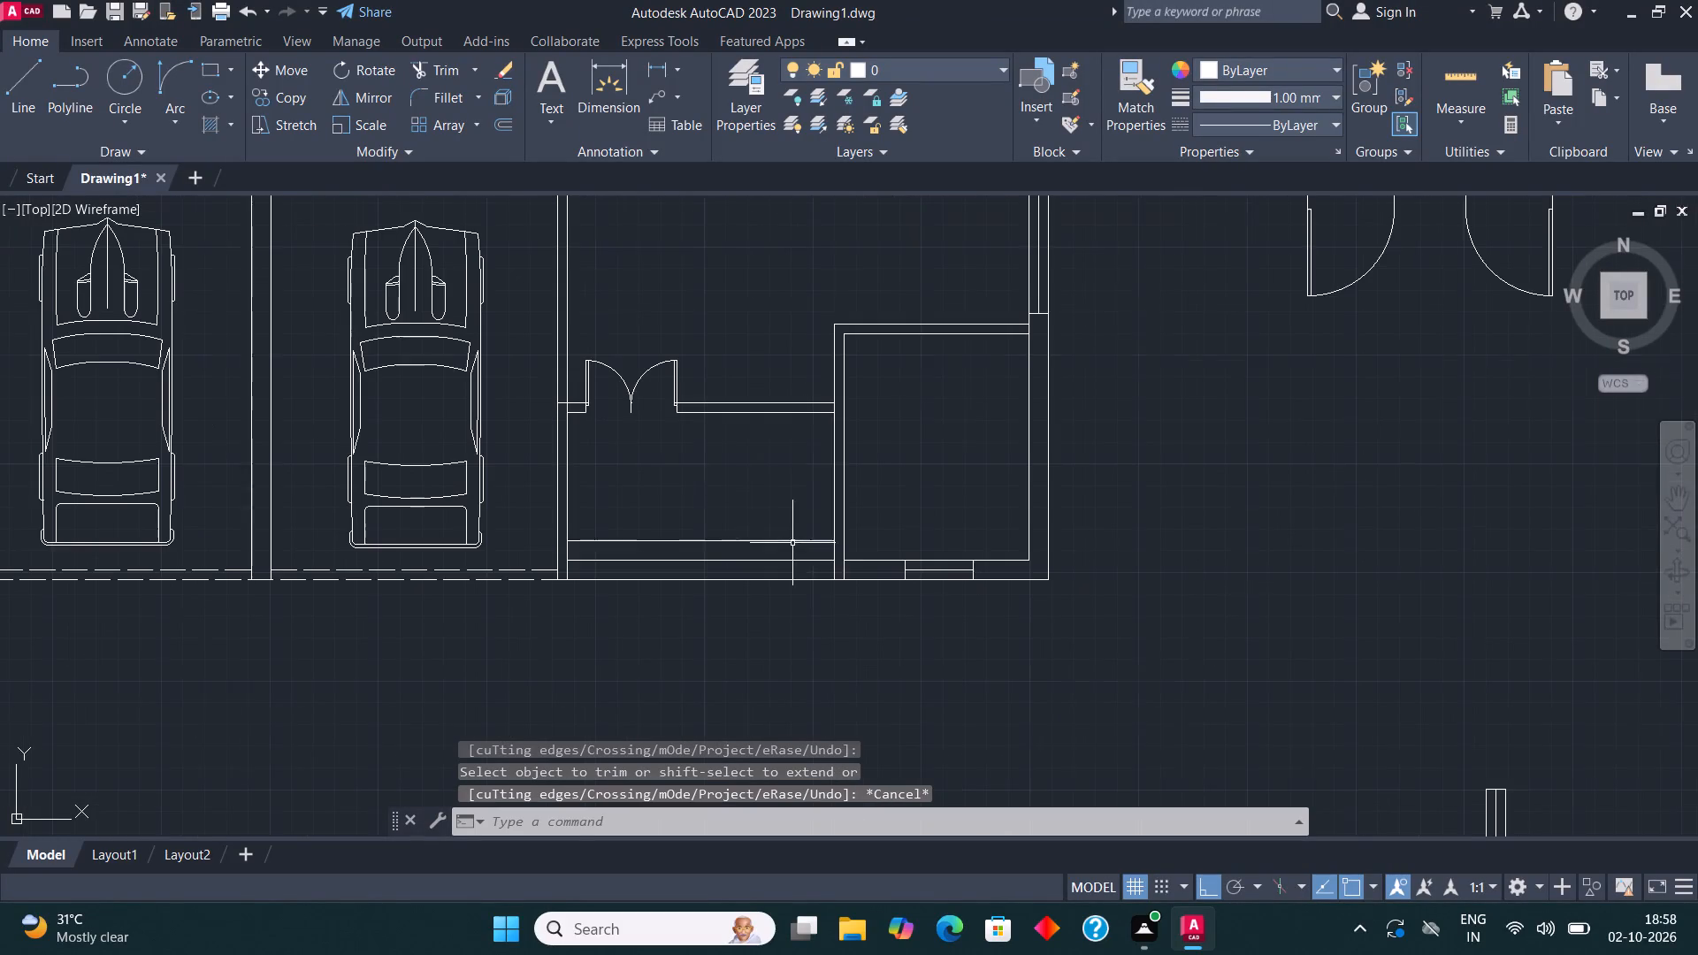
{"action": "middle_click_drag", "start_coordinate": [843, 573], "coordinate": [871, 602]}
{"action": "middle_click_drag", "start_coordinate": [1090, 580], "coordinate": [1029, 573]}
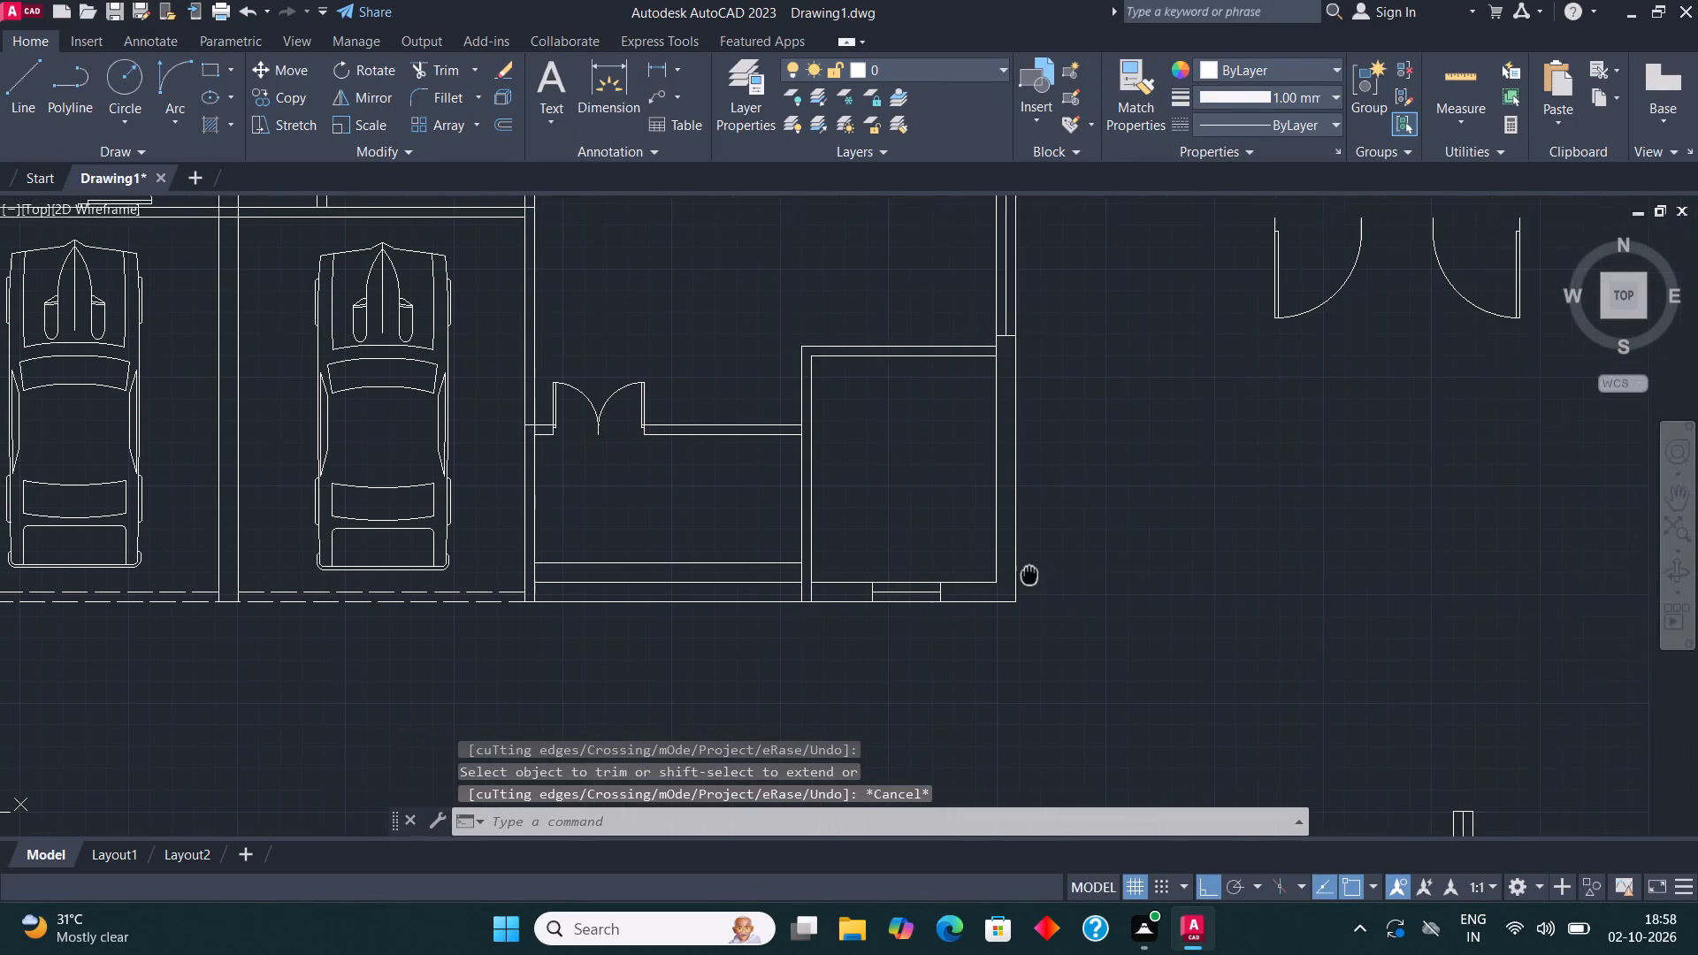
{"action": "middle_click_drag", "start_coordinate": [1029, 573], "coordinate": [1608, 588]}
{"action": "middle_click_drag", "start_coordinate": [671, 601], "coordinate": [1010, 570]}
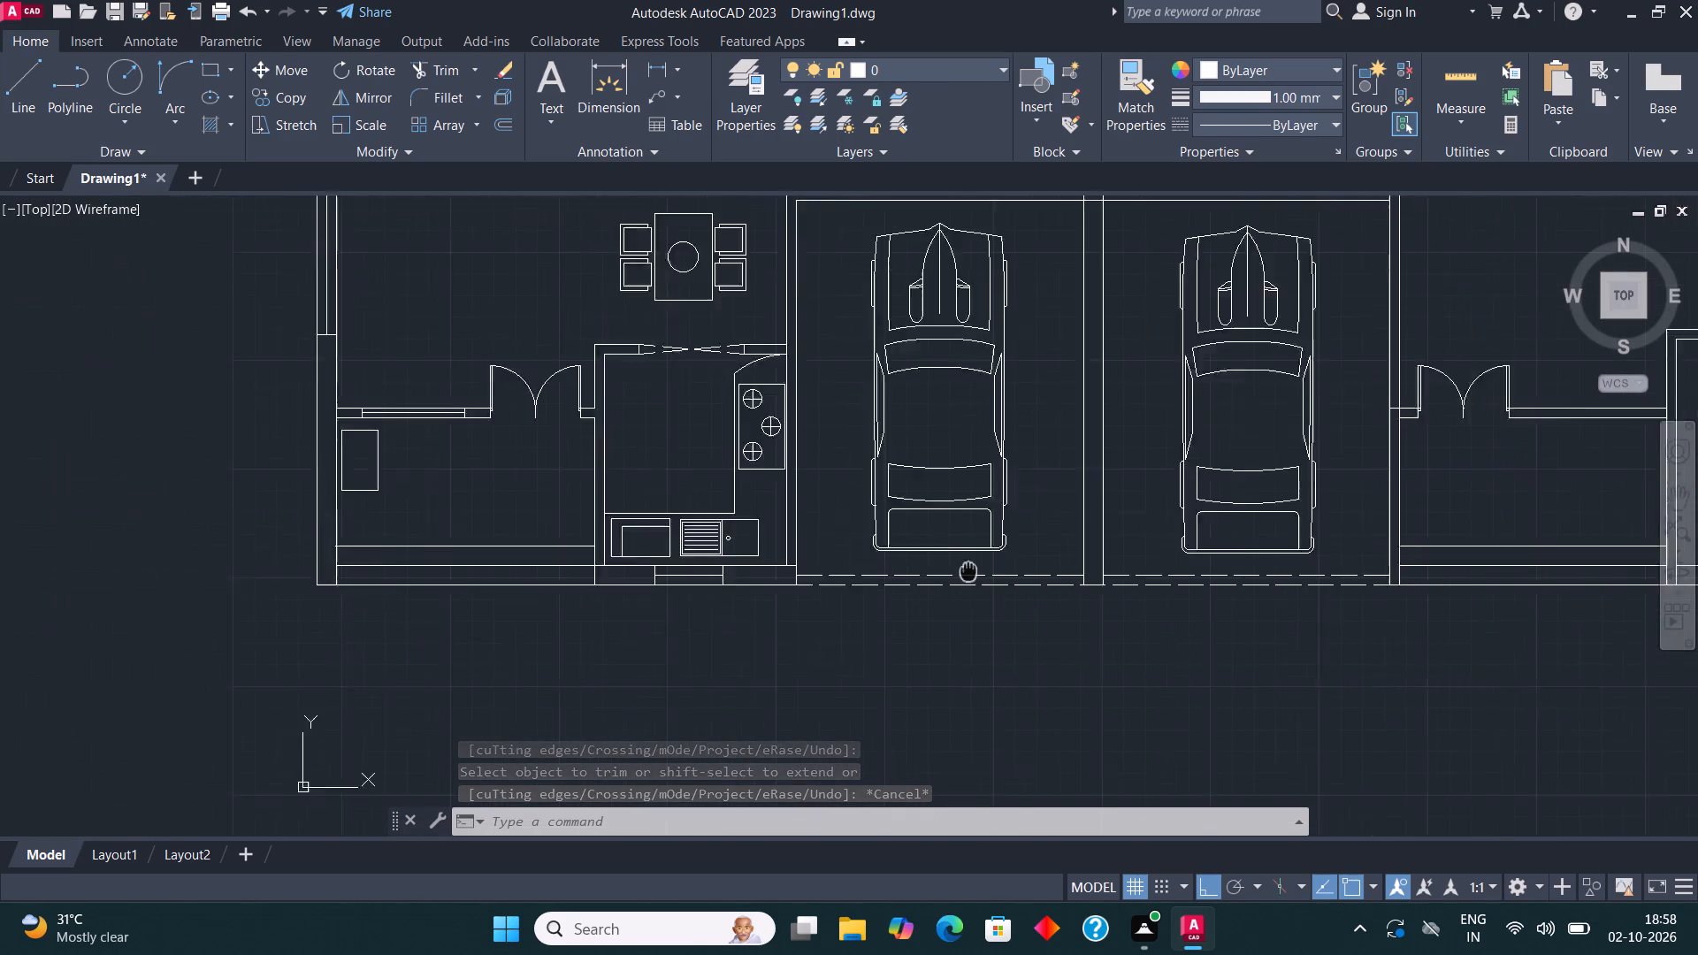
Copy the west kitchen's counter outline, three-burner stove, sink and adjoining fixture into the east kitchen.
{"action": "middle_click_drag", "start_coordinate": [1010, 570], "coordinate": [1025, 577]}
{"action": "scroll", "coordinate": [753, 541], "scroll_direction": "up", "scroll_amount": 2}
{"action": "left_click", "coordinate": [945, 604]}
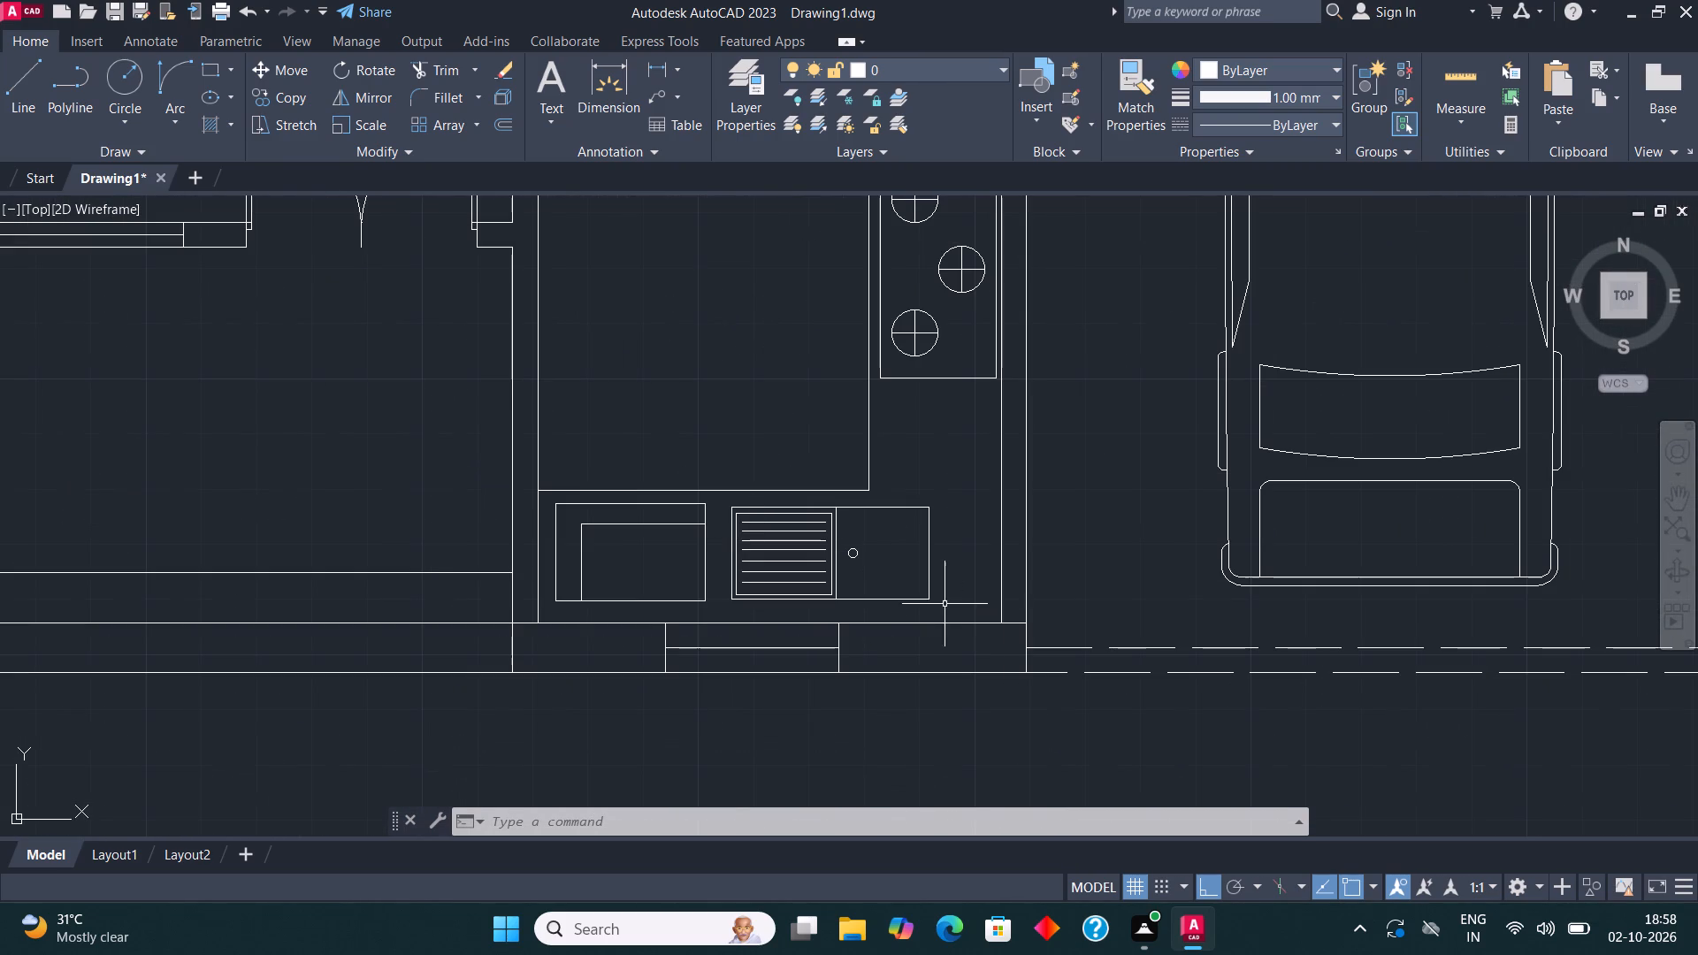
{"action": "left_click", "coordinate": [550, 381]}
{"action": "middle_click_drag", "start_coordinate": [817, 405], "coordinate": [795, 546]}
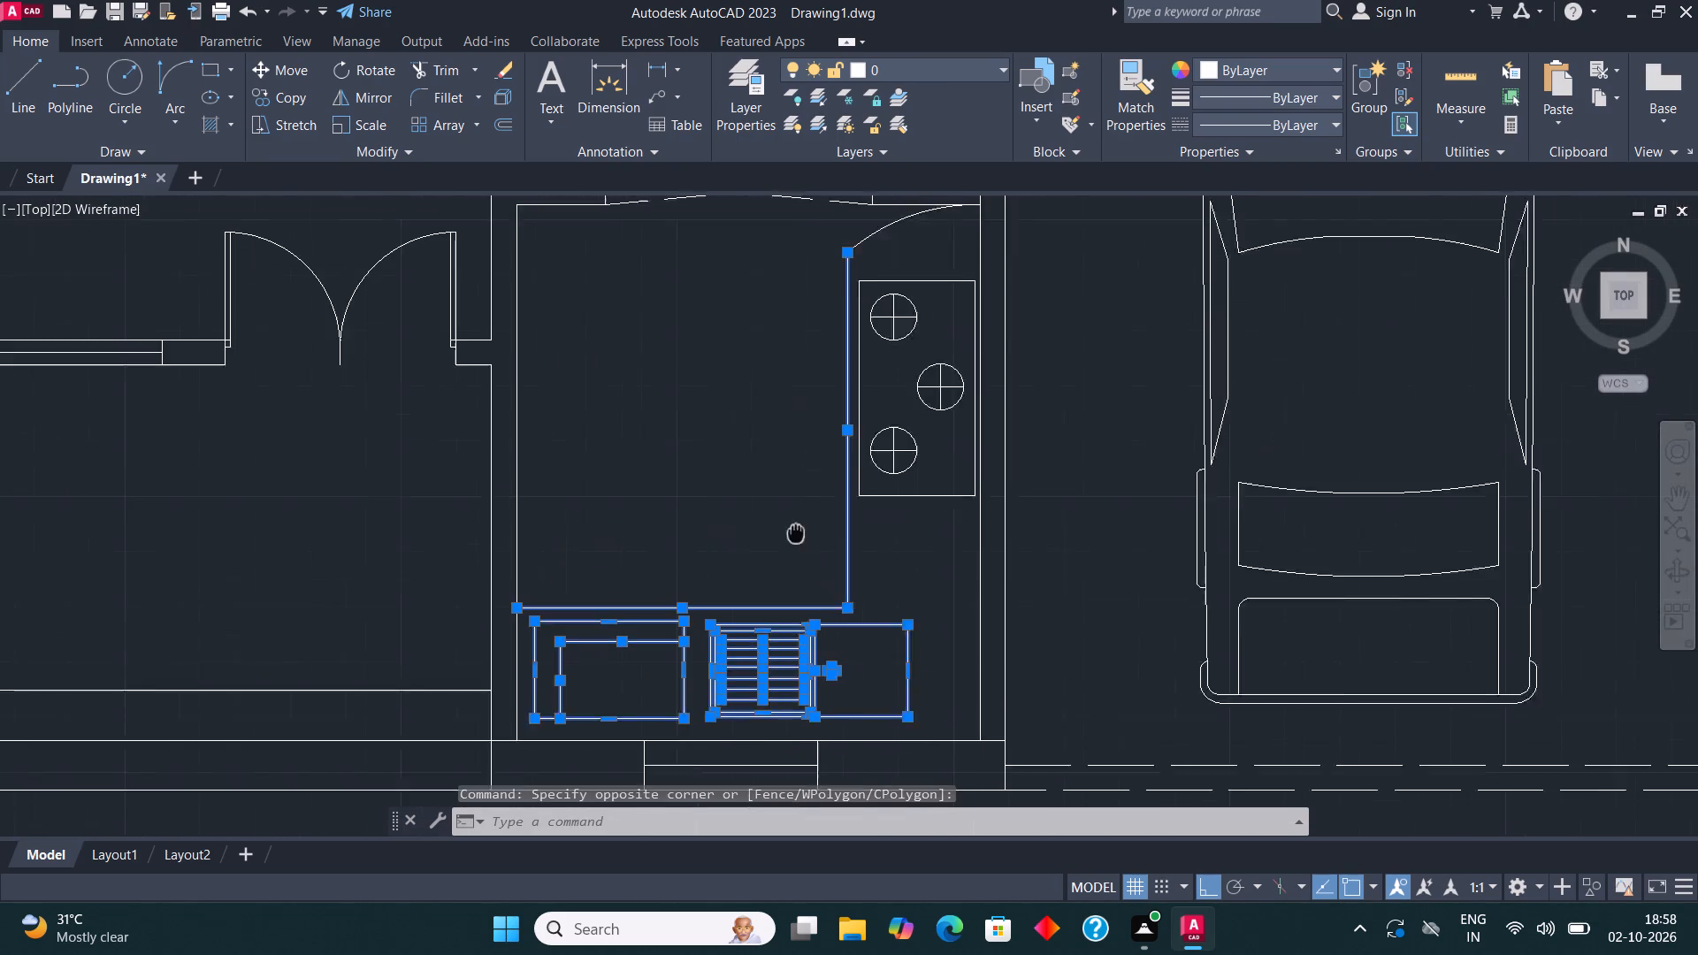
{"action": "middle_click_drag", "start_coordinate": [795, 546], "coordinate": [787, 579]}
{"action": "left_click", "coordinate": [951, 577]}
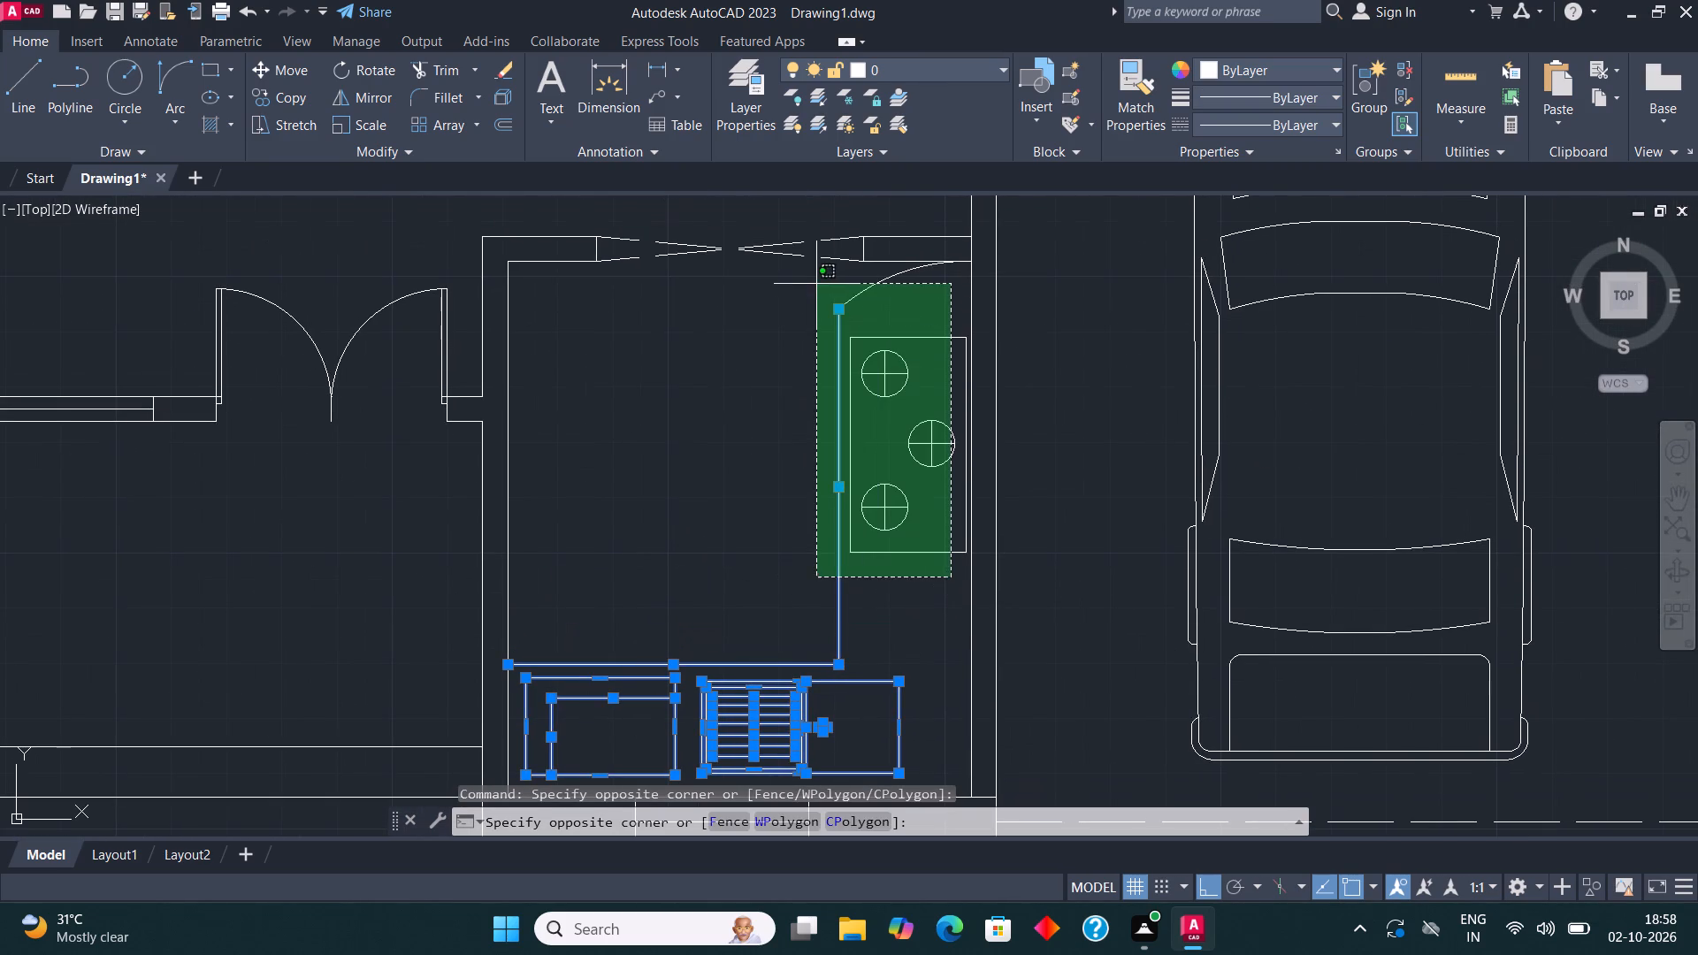
{"action": "left_click", "coordinate": [816, 284]}
{"action": "left_click", "coordinate": [292, 97]}
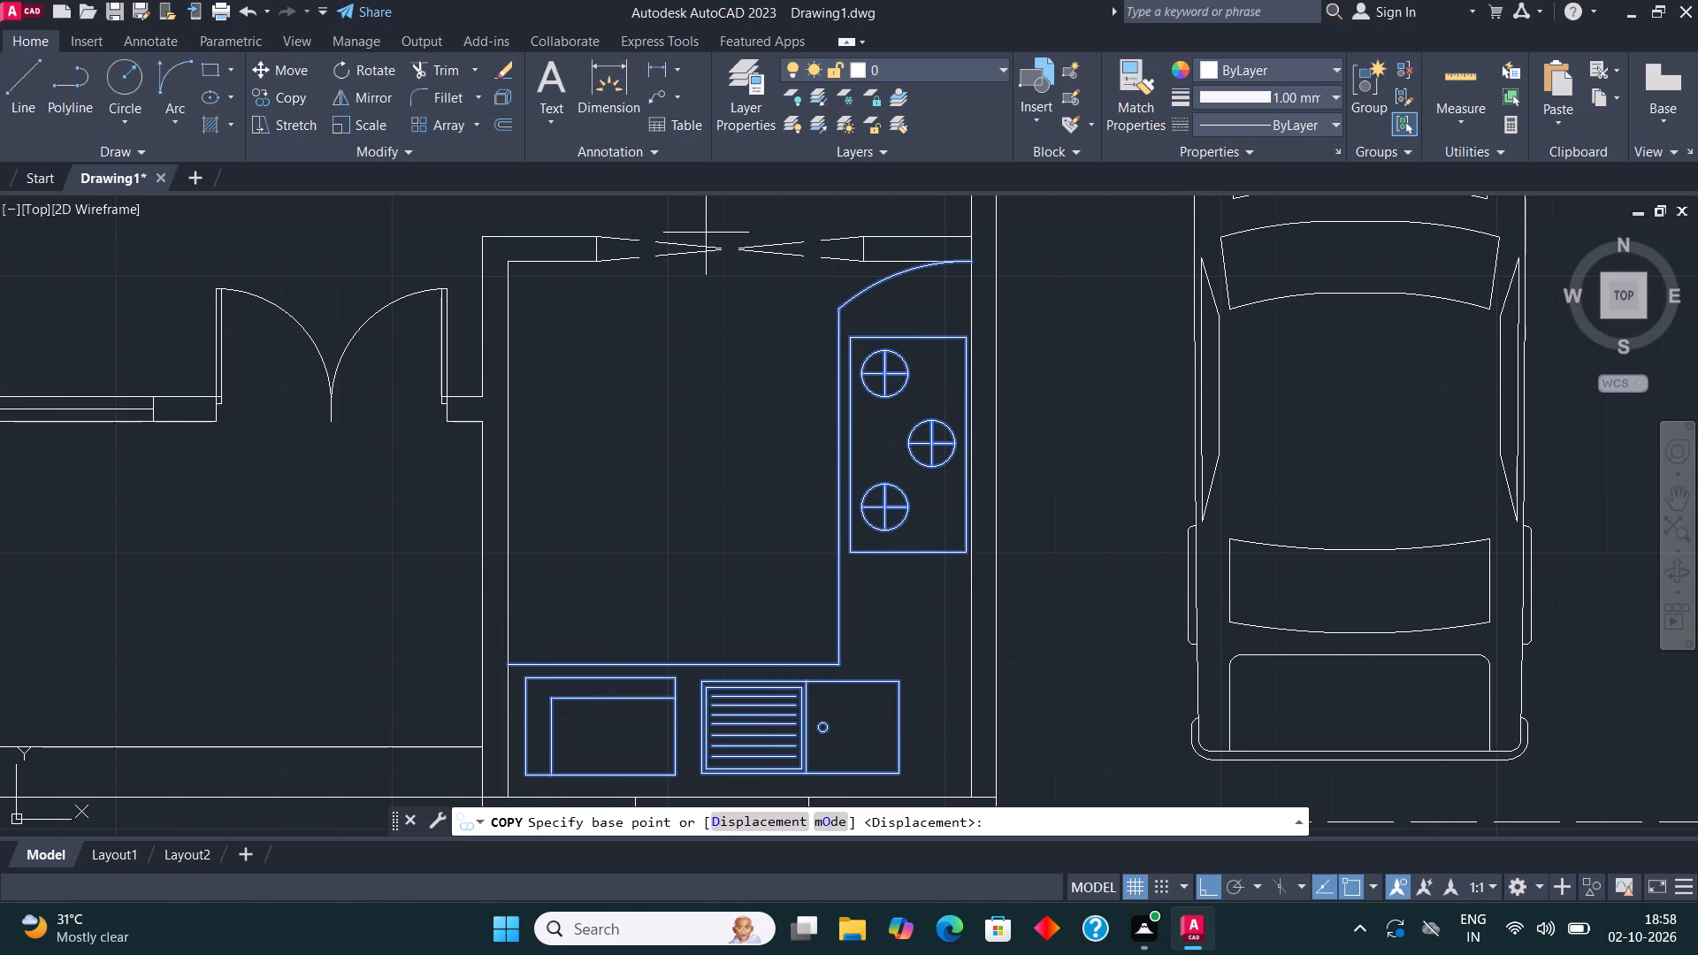
{"action": "scroll", "coordinate": [804, 407], "scroll_direction": "down", "scroll_amount": 1}
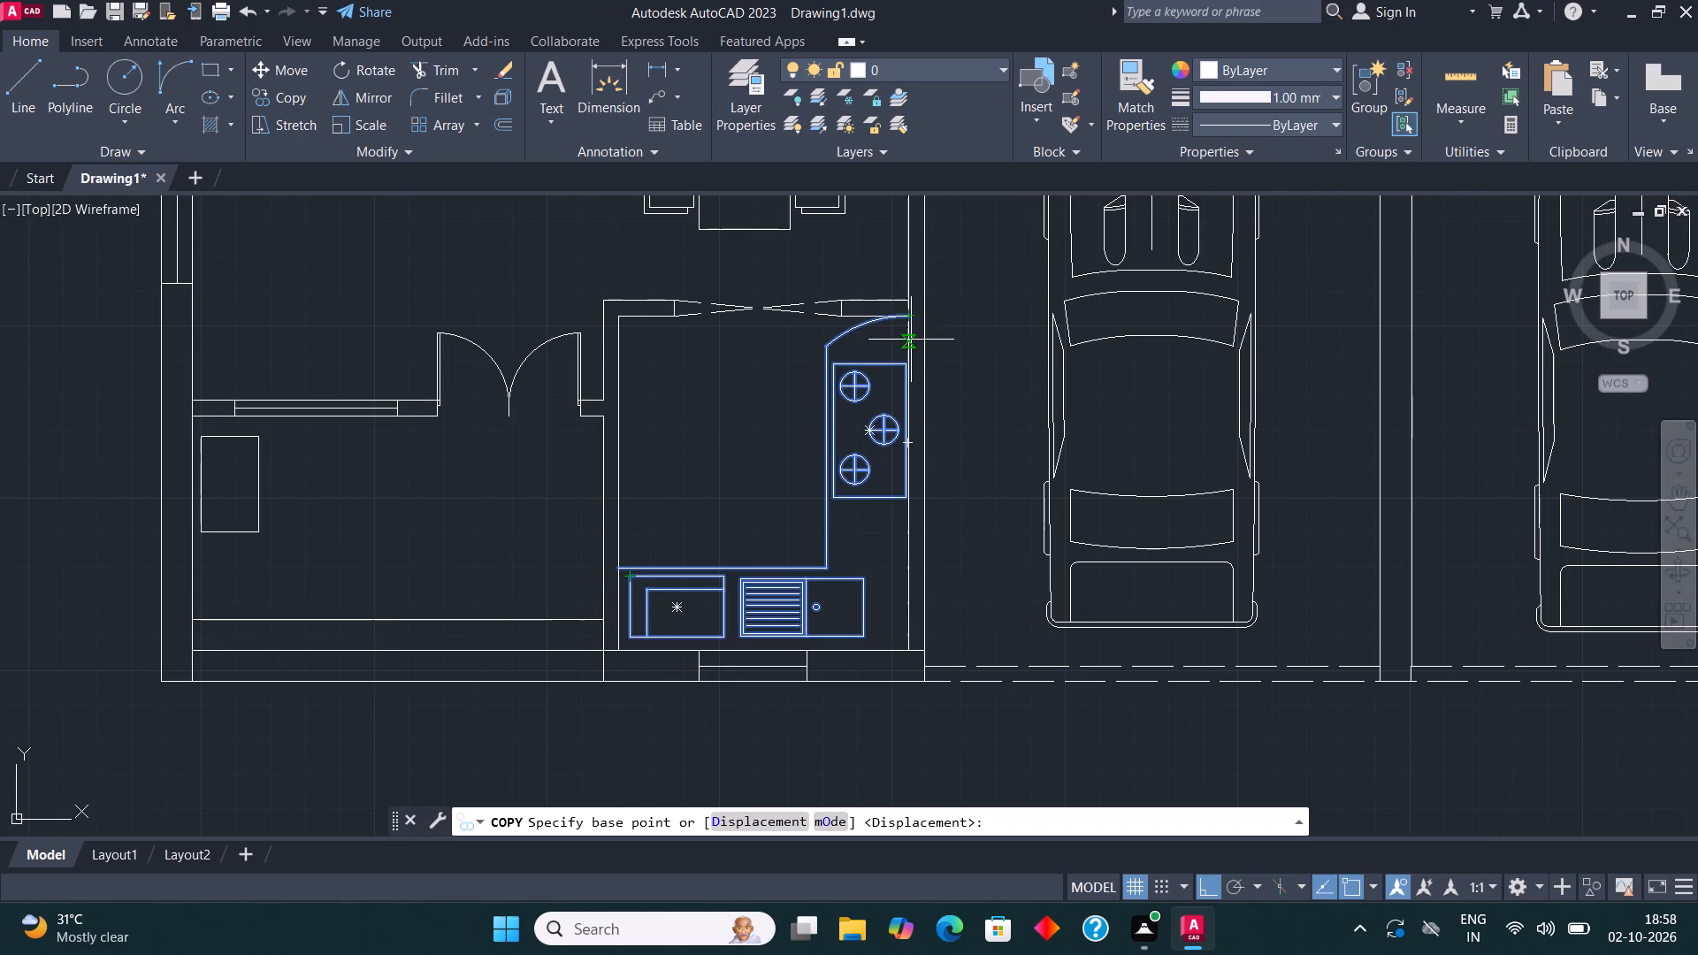
{"action": "scroll", "coordinate": [913, 317], "scroll_direction": "up", "scroll_amount": 2}
{"action": "left_click", "coordinate": [894, 306]}
{"action": "scroll", "coordinate": [686, 371], "scroll_direction": "down", "scroll_amount": 3}
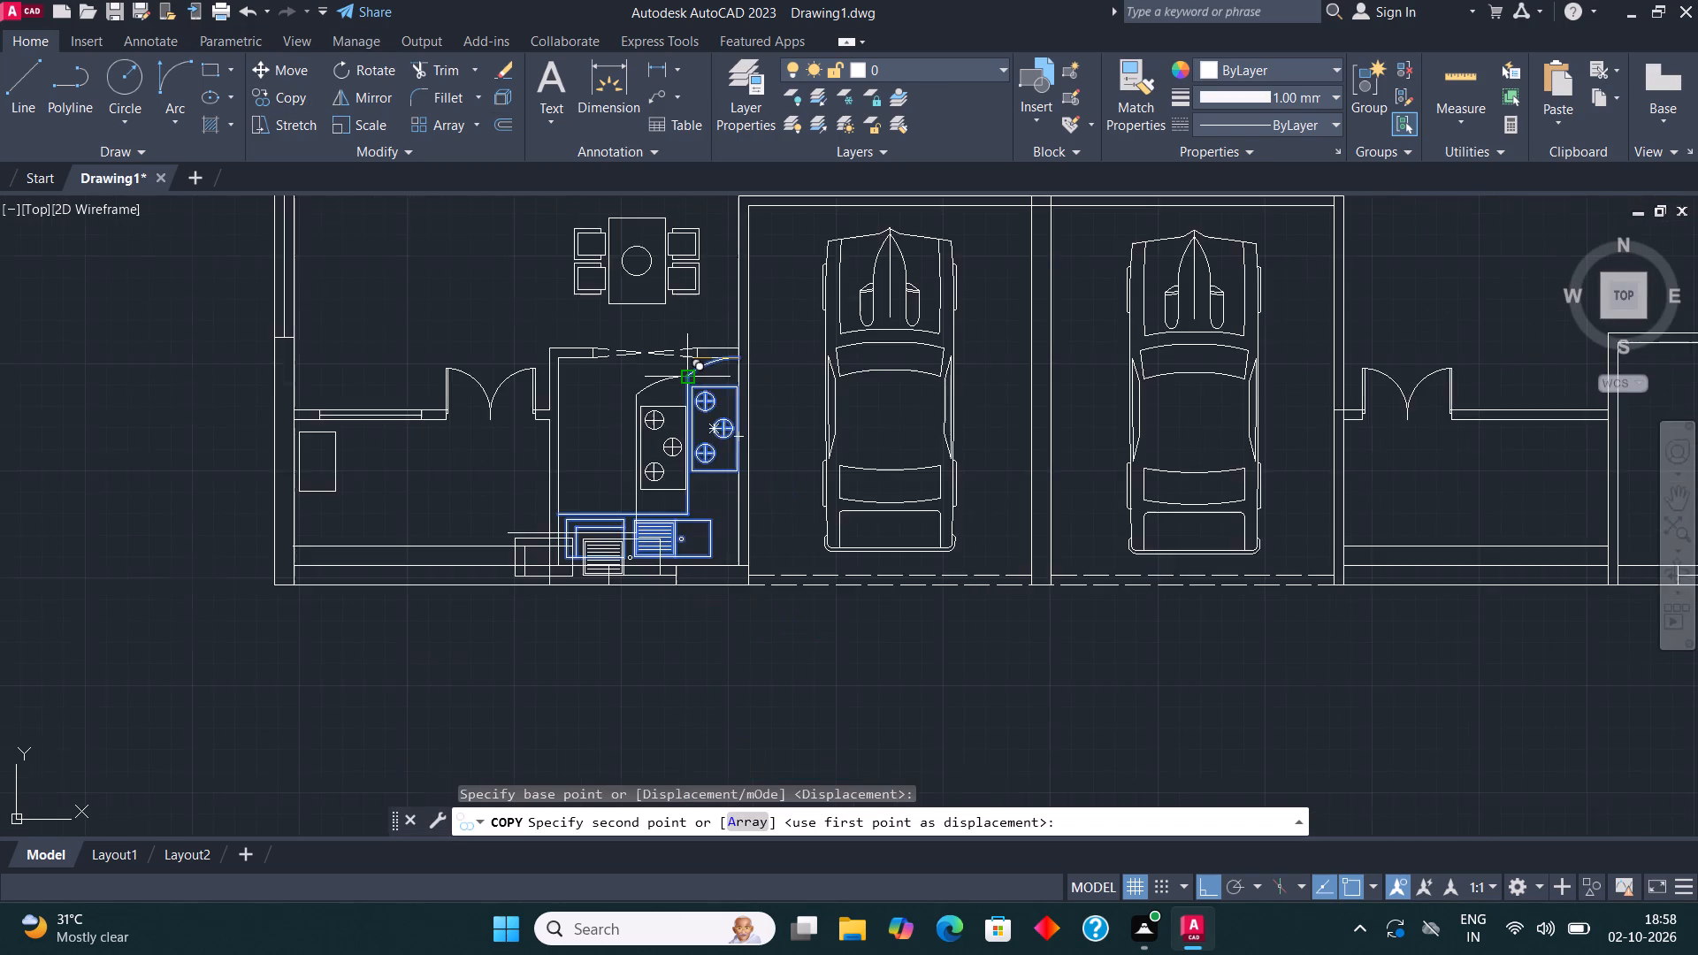
{"action": "scroll", "coordinate": [685, 383], "scroll_direction": "down", "scroll_amount": 3}
{"action": "scroll", "coordinate": [917, 363], "scroll_direction": "up", "scroll_amount": 3}
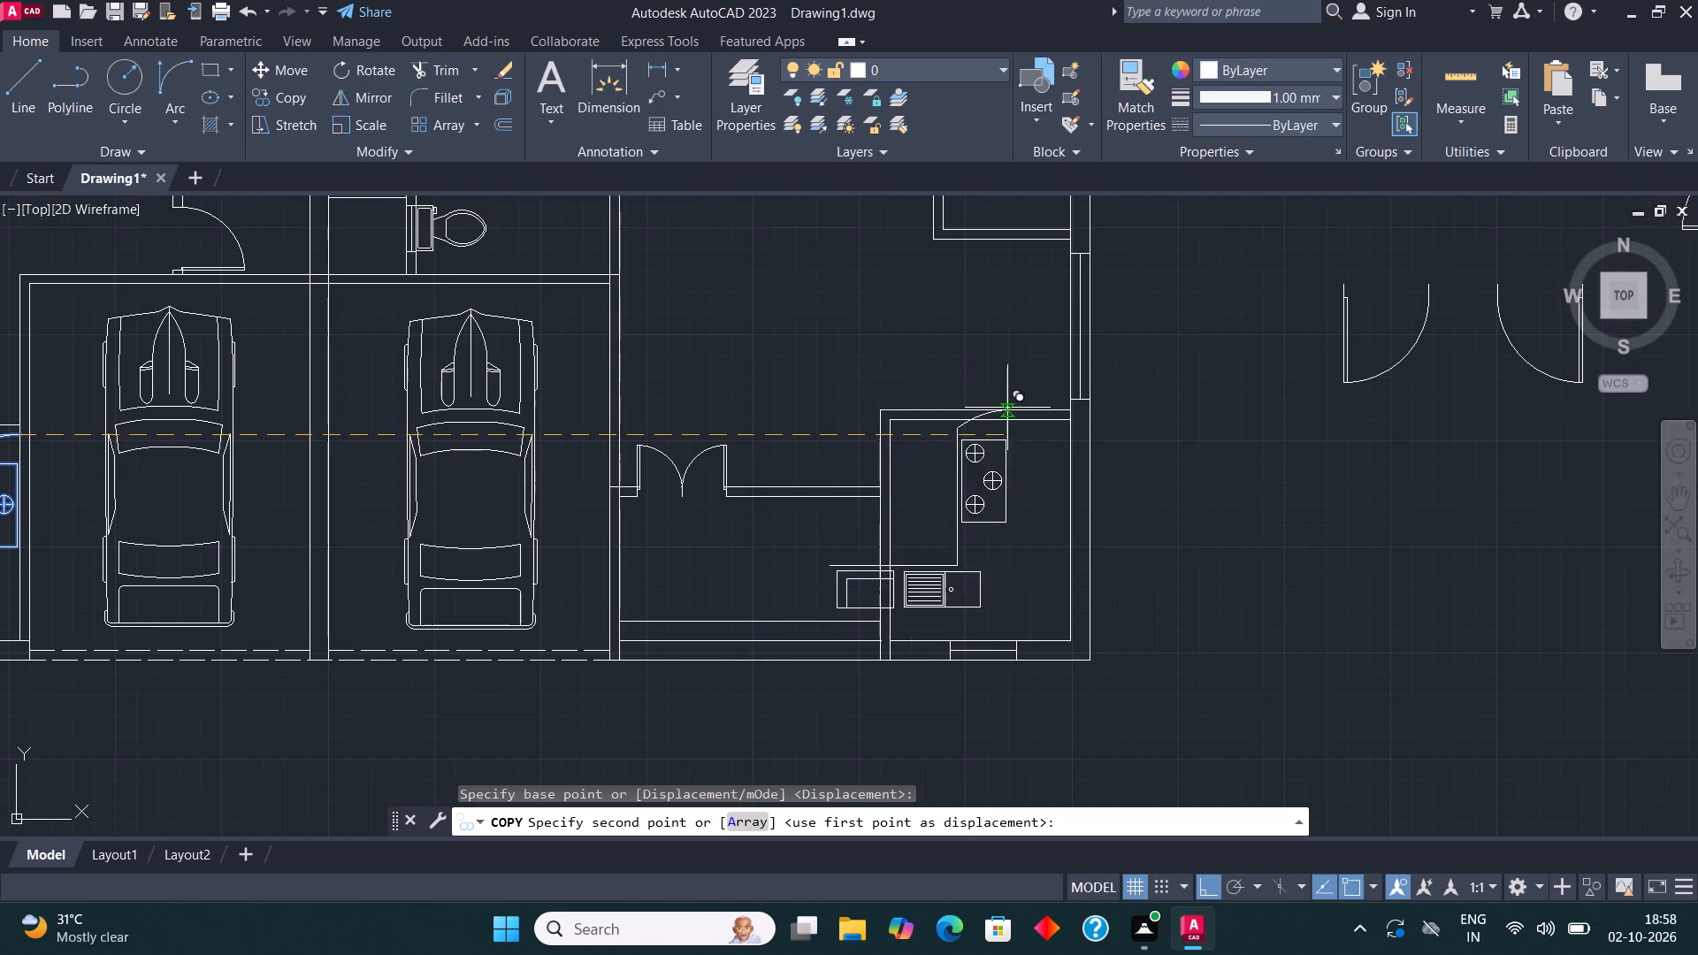
{"action": "scroll", "coordinate": [1022, 422], "scroll_direction": "up", "scroll_amount": 3}
{"action": "left_click", "coordinate": [1196, 412]}
{"action": "scroll", "coordinate": [1155, 315], "scroll_direction": "down", "scroll_amount": 3}
{"action": "key", "text": "Escape"}
Move the east kitchen's counter and fixtures so the counter line's west end meets the inner face of the west wall.
{"action": "middle_click_drag", "start_coordinate": [1179, 486], "coordinate": [1078, 535]}
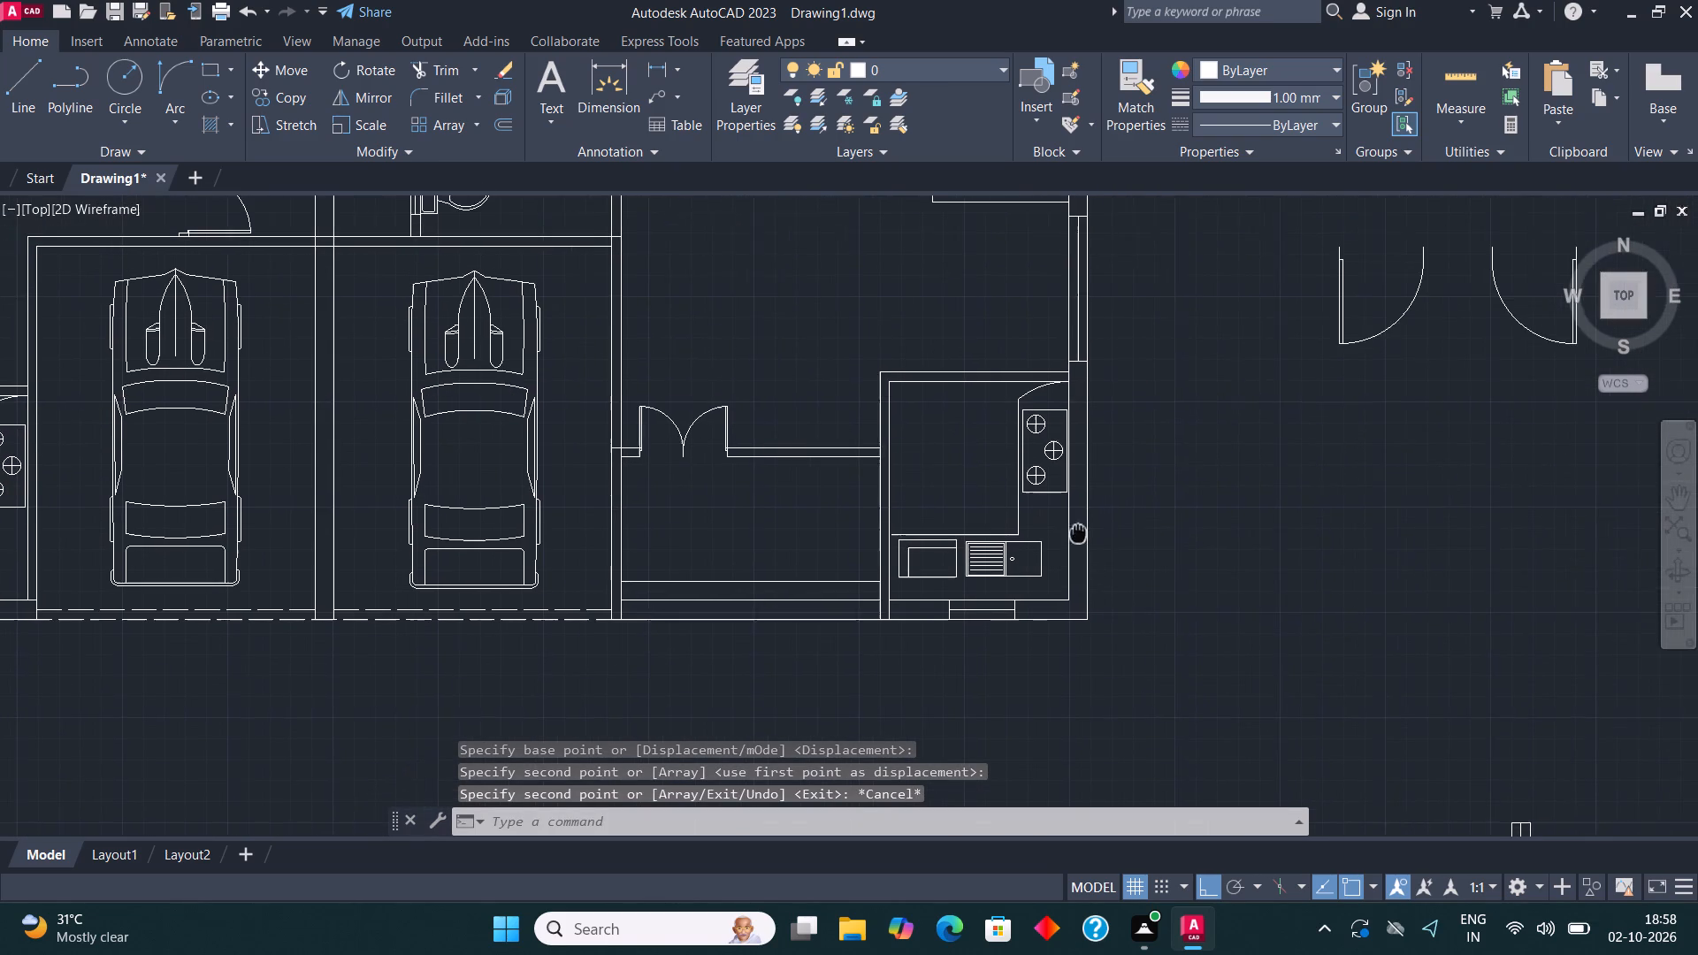
{"action": "middle_click_drag", "start_coordinate": [1078, 535], "coordinate": [1078, 540]}
{"action": "scroll", "coordinate": [1082, 574], "scroll_direction": "down", "scroll_amount": 2}
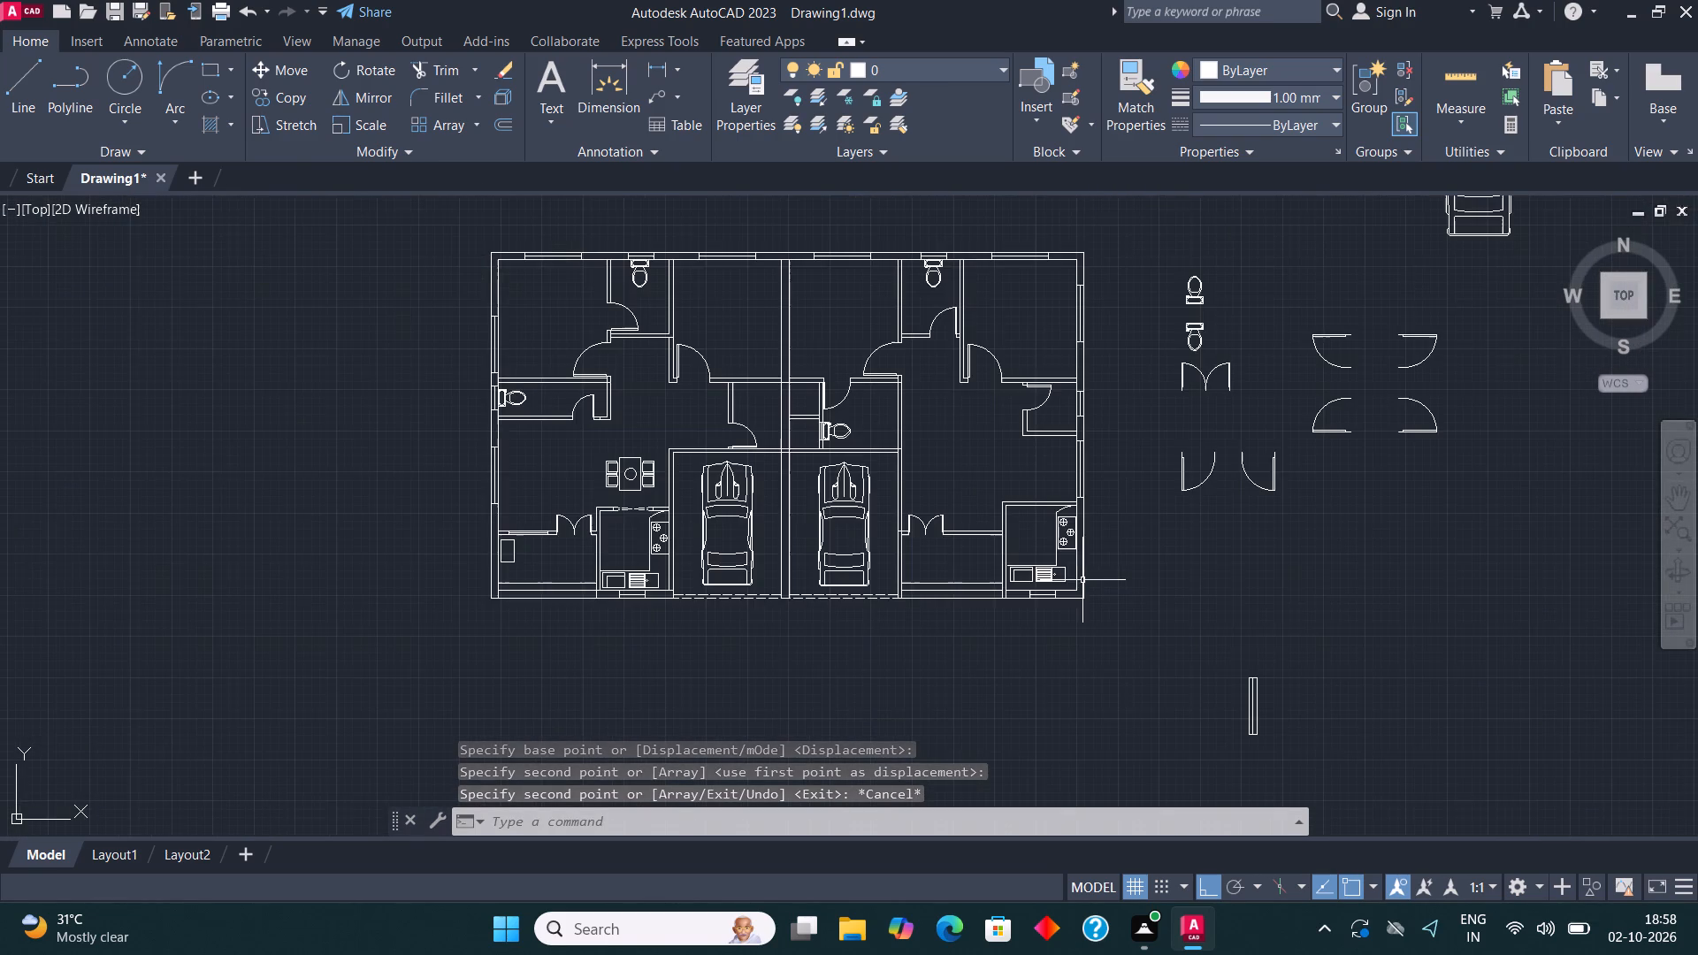
{"action": "scroll", "coordinate": [600, 584], "scroll_direction": "up", "scroll_amount": 3}
{"action": "scroll", "coordinate": [600, 584], "scroll_direction": "down", "scroll_amount": 2}
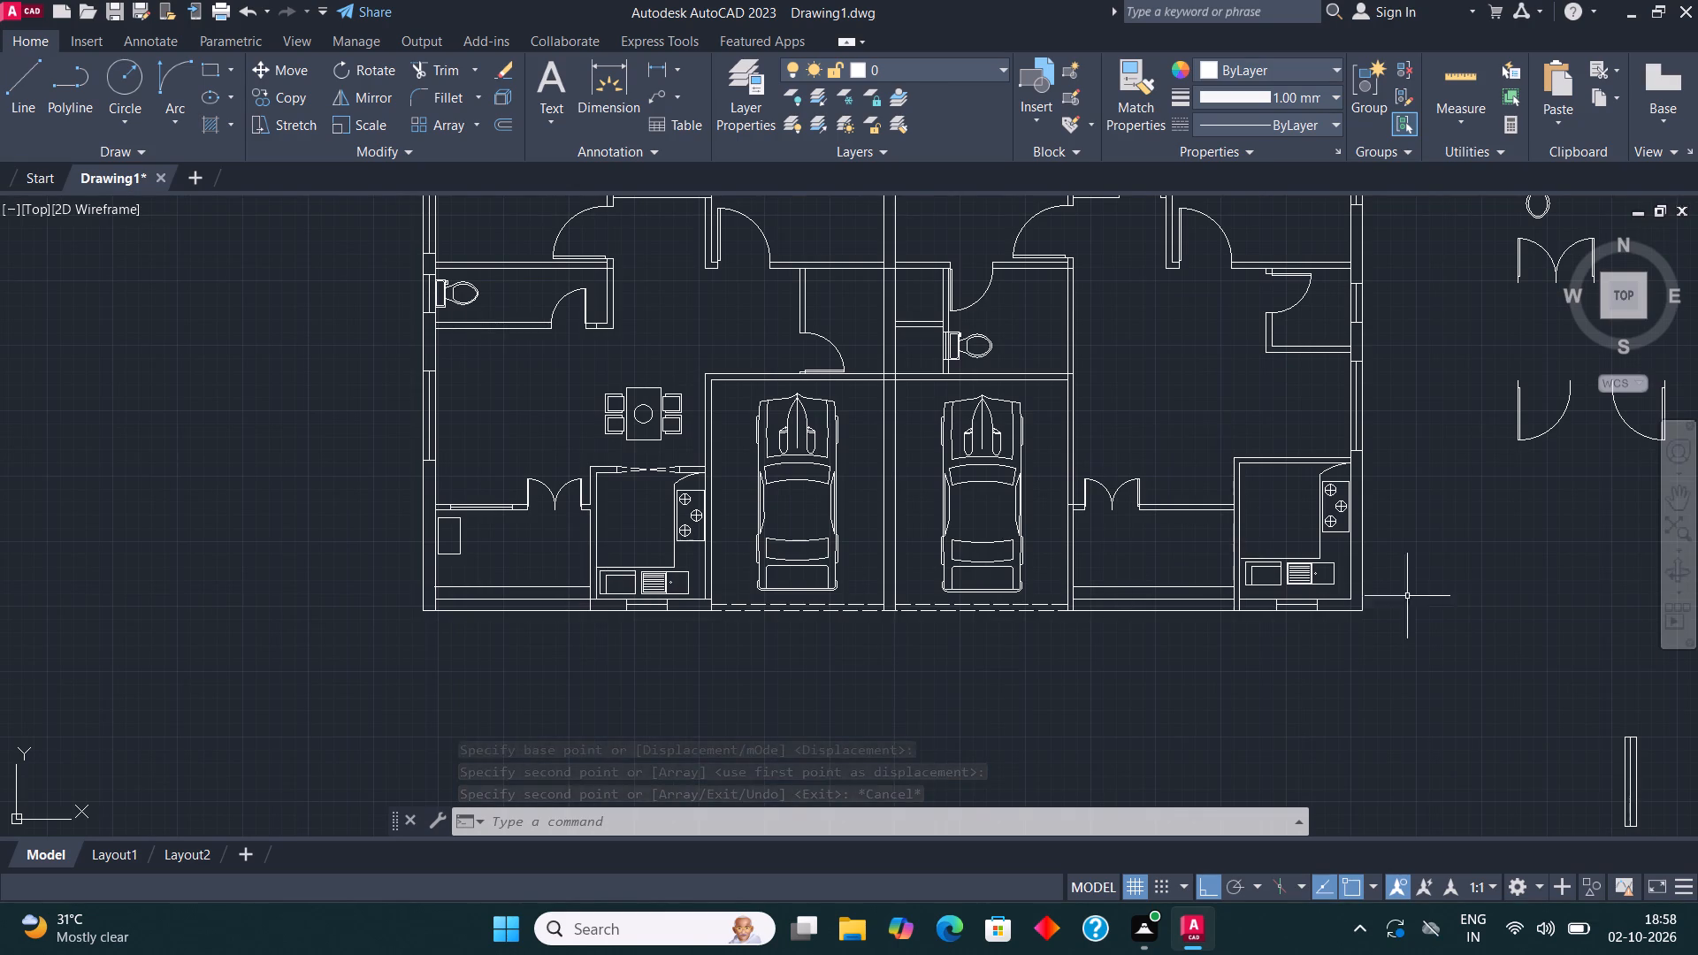
{"action": "middle_click_drag", "start_coordinate": [1421, 600], "coordinate": [1219, 633]}
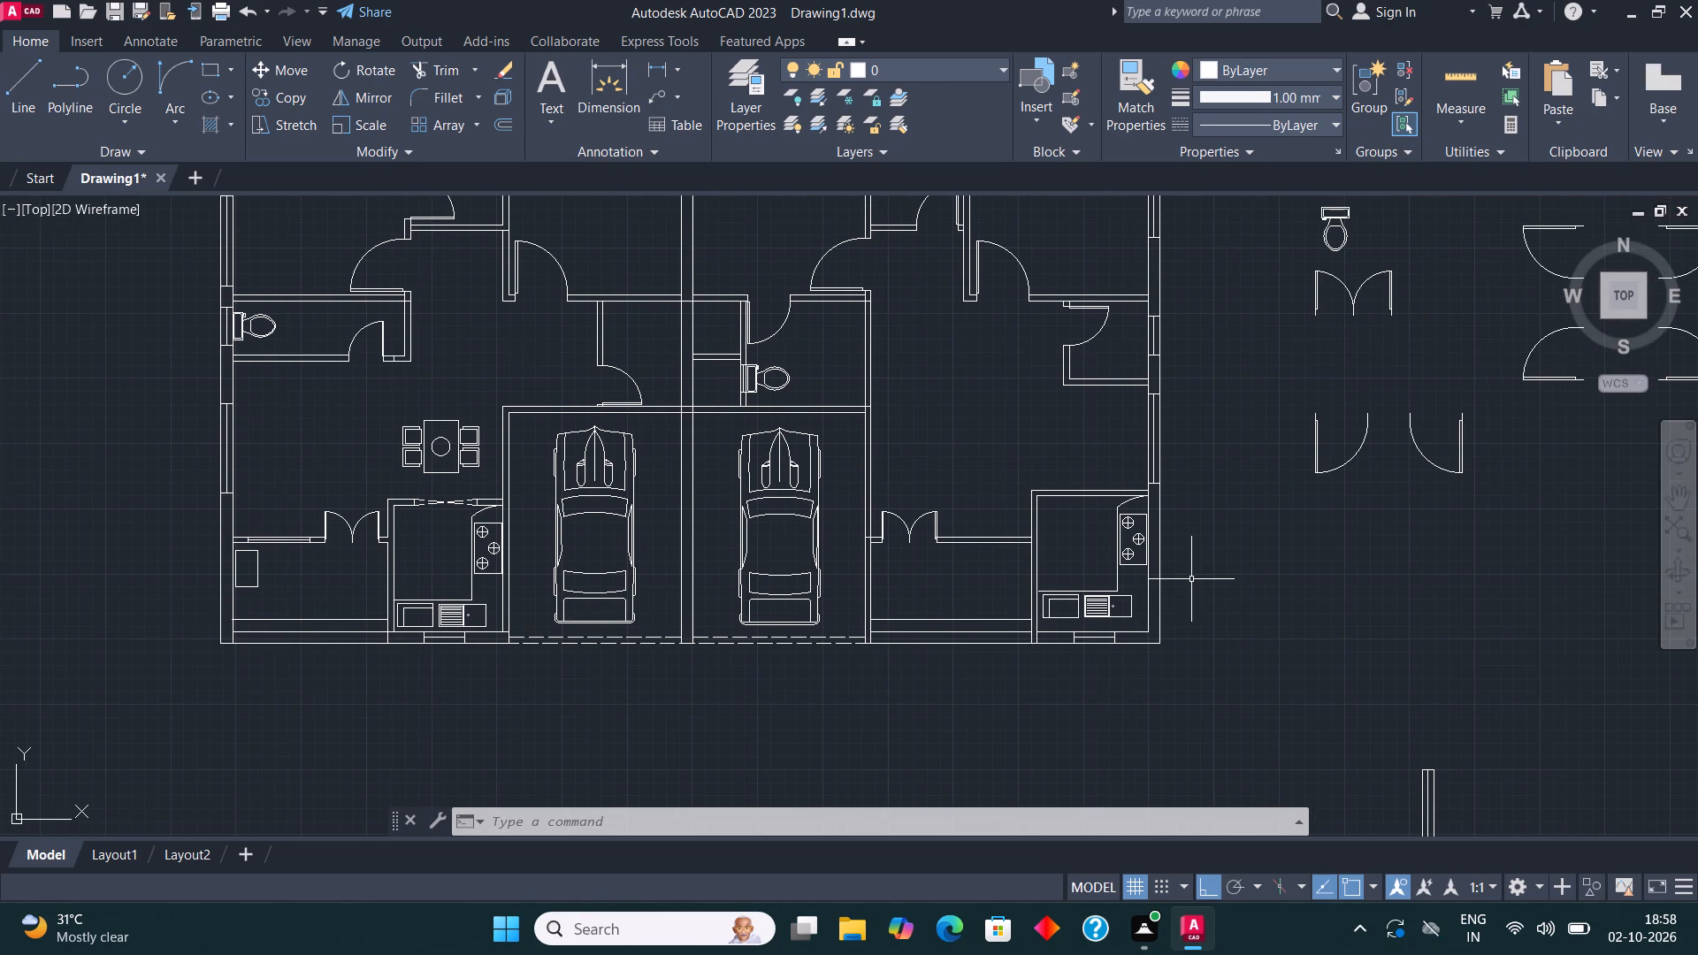
{"action": "middle_click_drag", "start_coordinate": [1356, 537], "coordinate": [1351, 566]}
{"action": "scroll", "coordinate": [1123, 653], "scroll_direction": "up", "scroll_amount": 3}
{"action": "left_click", "coordinate": [1156, 663]}
{"action": "scroll", "coordinate": [1155, 644], "scroll_direction": "down", "scroll_amount": 1}
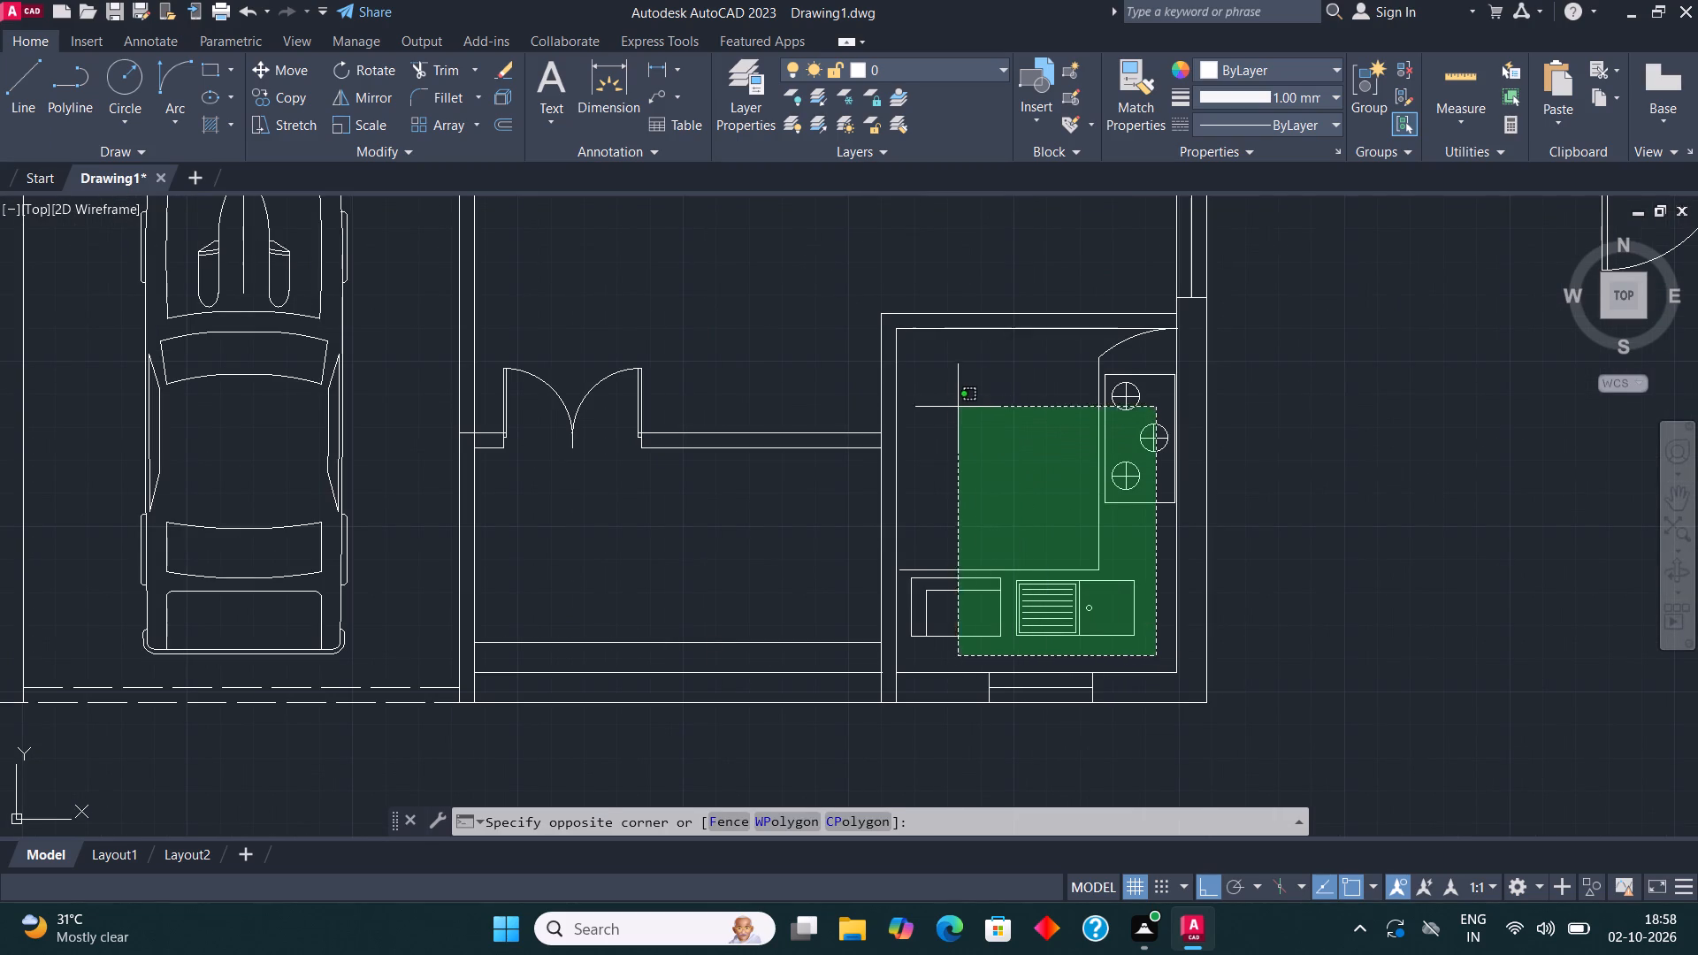
{"action": "left_click", "coordinate": [919, 349]}
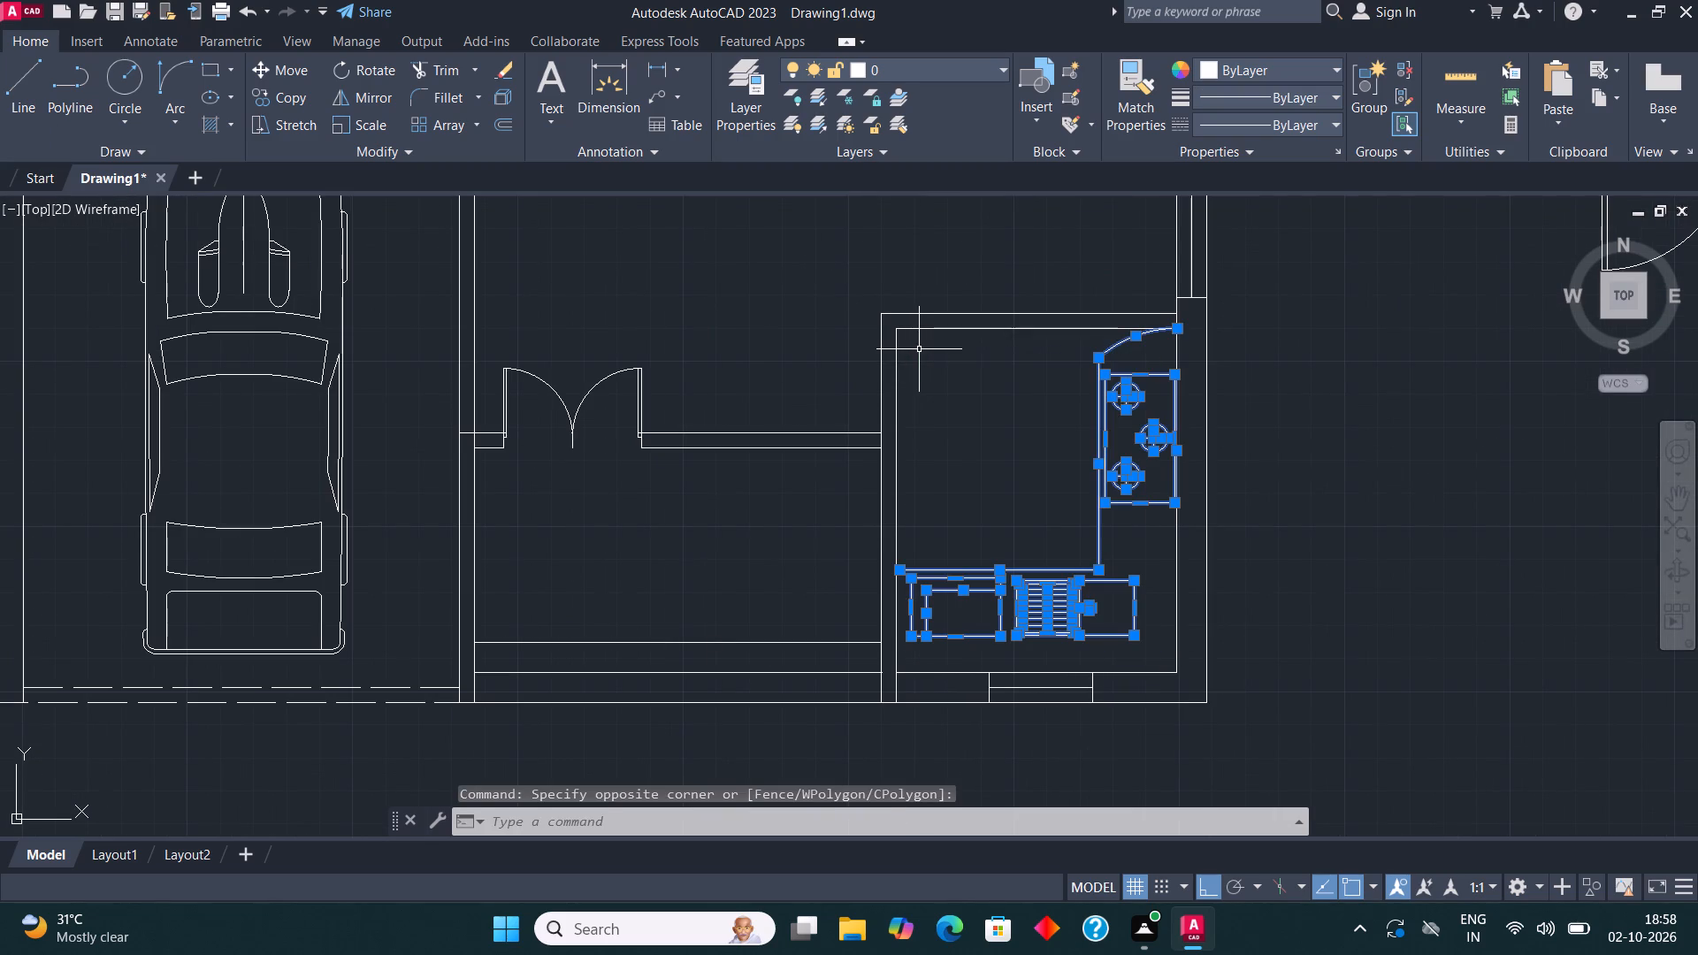
{"action": "left_click", "coordinate": [276, 73]}
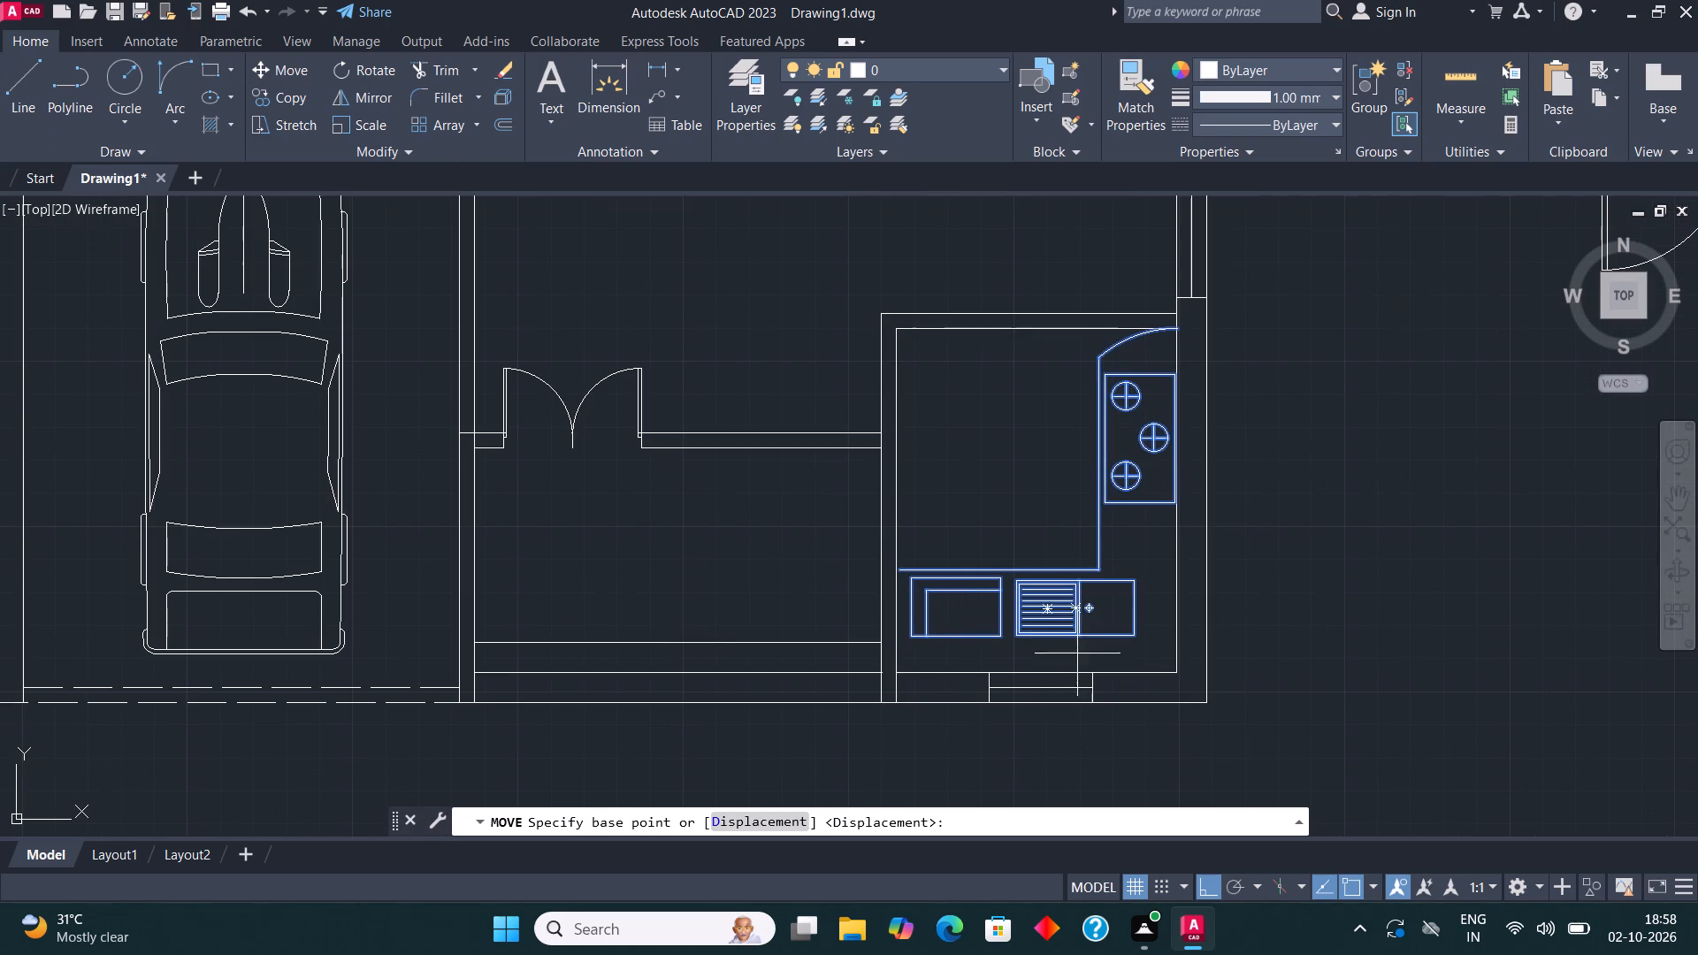
{"action": "scroll", "coordinate": [926, 655], "scroll_direction": "up", "scroll_amount": 2}
{"action": "left_click", "coordinate": [853, 446]}
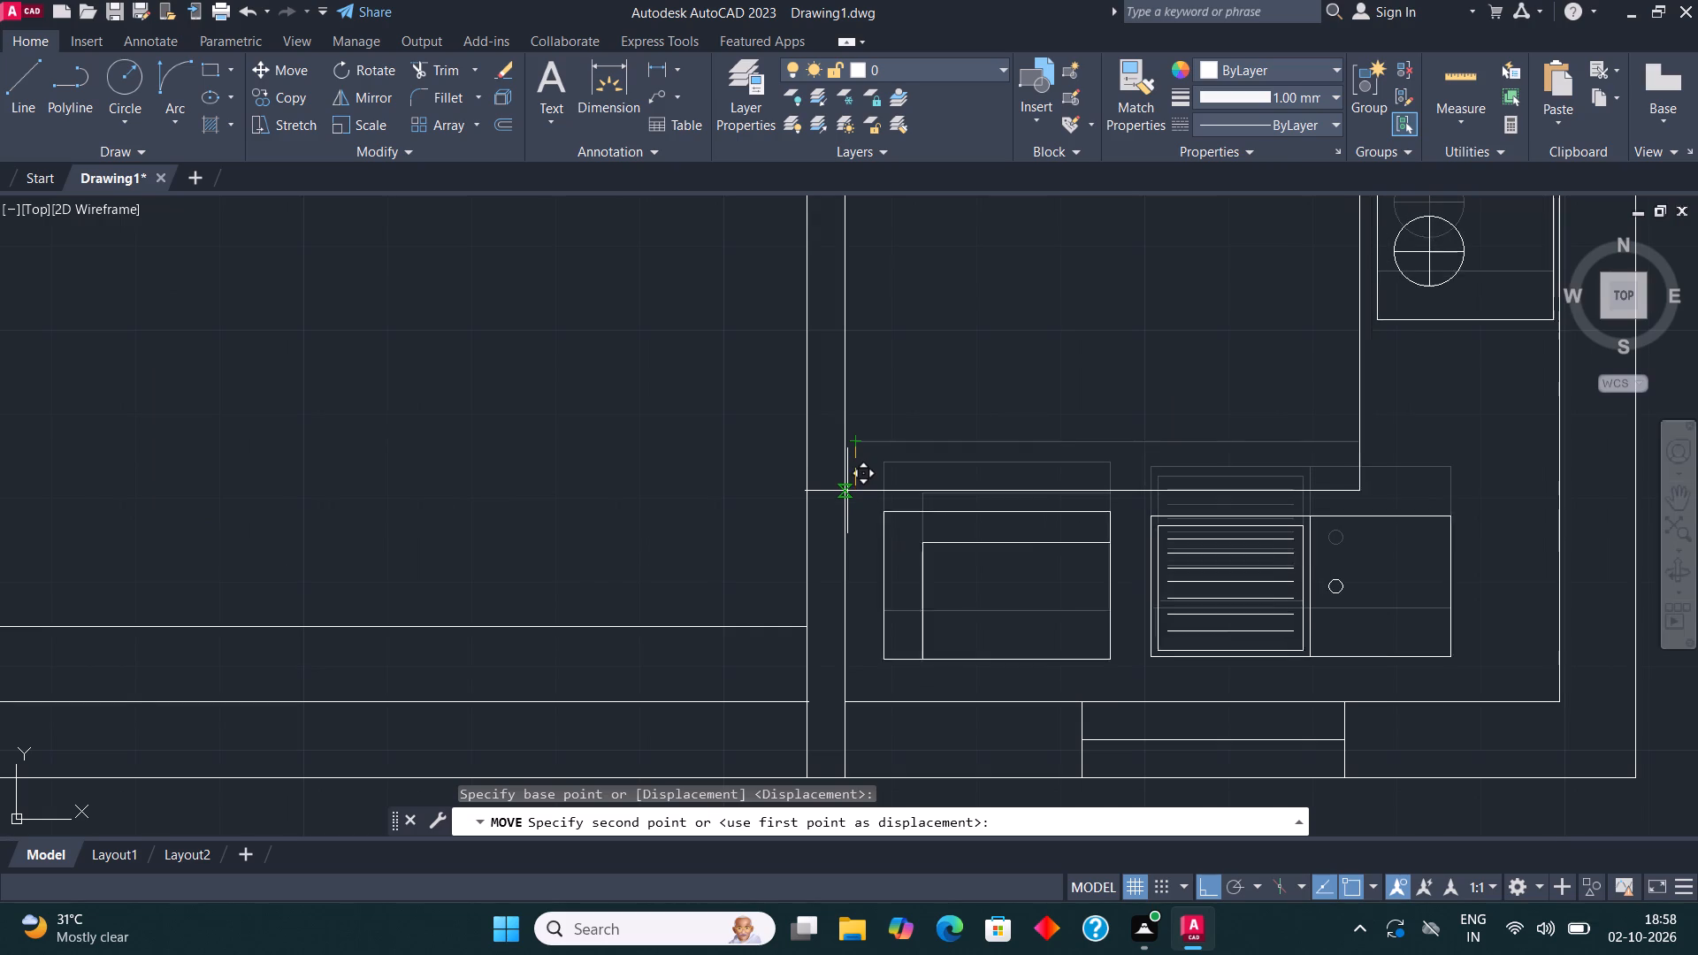
{"action": "left_click", "coordinate": [840, 508]}
Draw a horizontal line across the east kitchen, just below its top wall, ending at the outer wall's inner face.
{"action": "scroll", "coordinate": [840, 508], "scroll_direction": "down", "scroll_amount": 2}
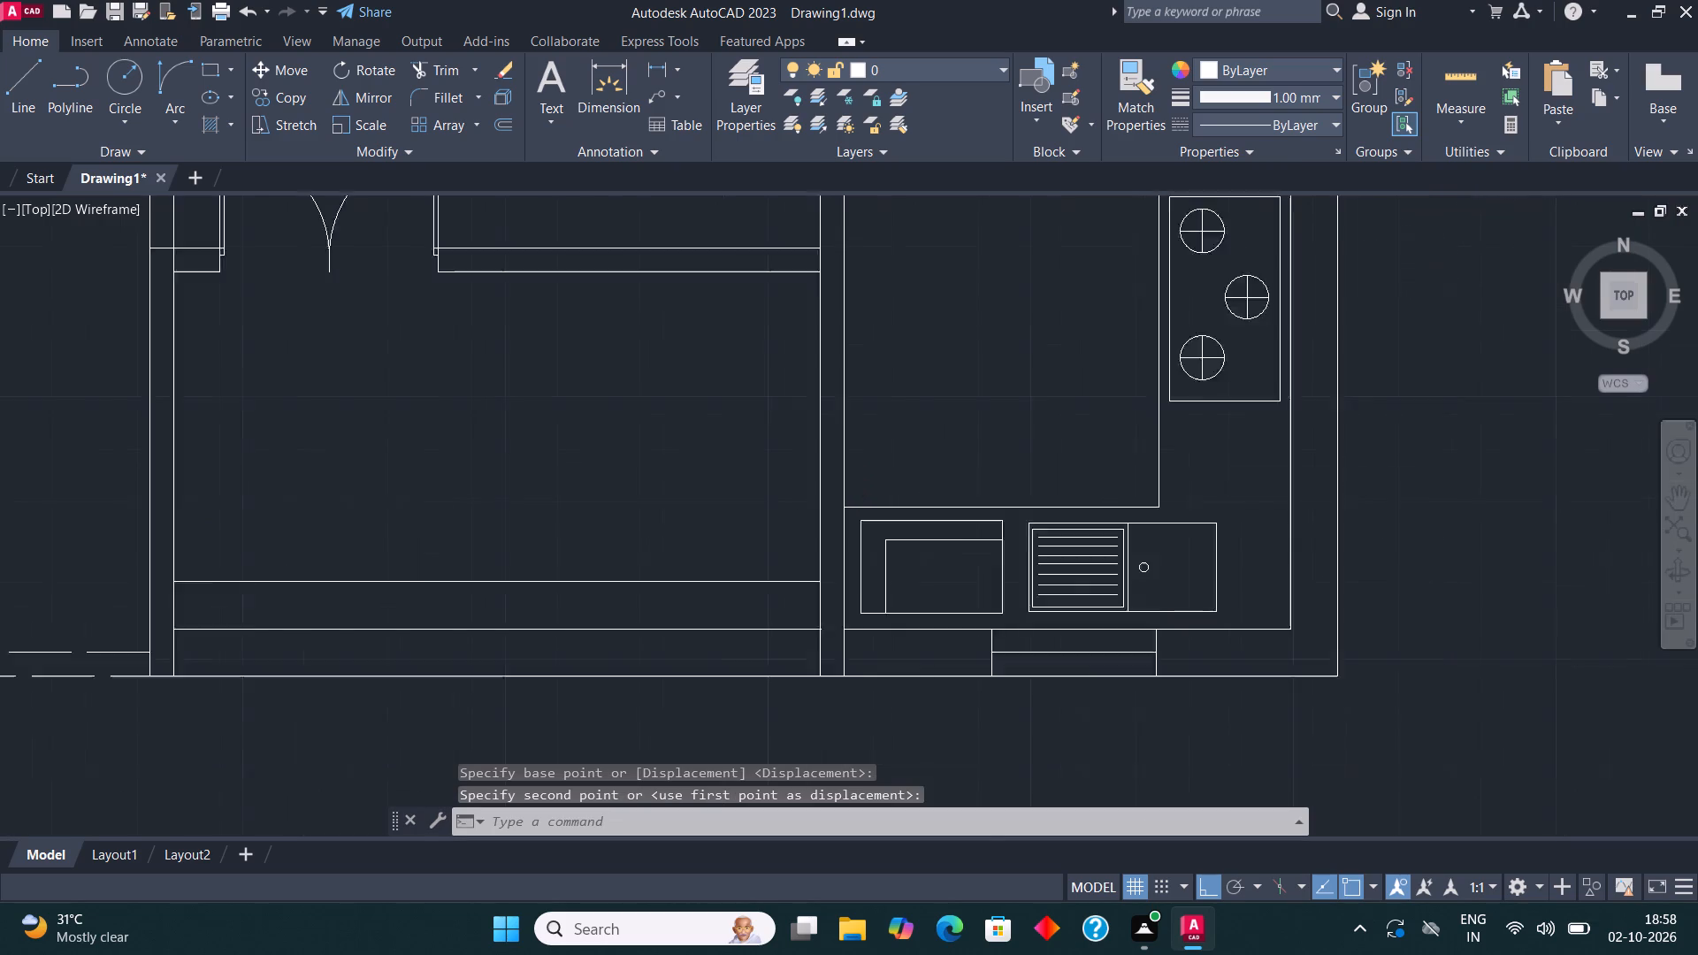
{"action": "middle_click_drag", "start_coordinate": [1055, 556], "coordinate": [1159, 658]}
{"action": "middle_click_drag", "start_coordinate": [1145, 627], "coordinate": [1259, 707]}
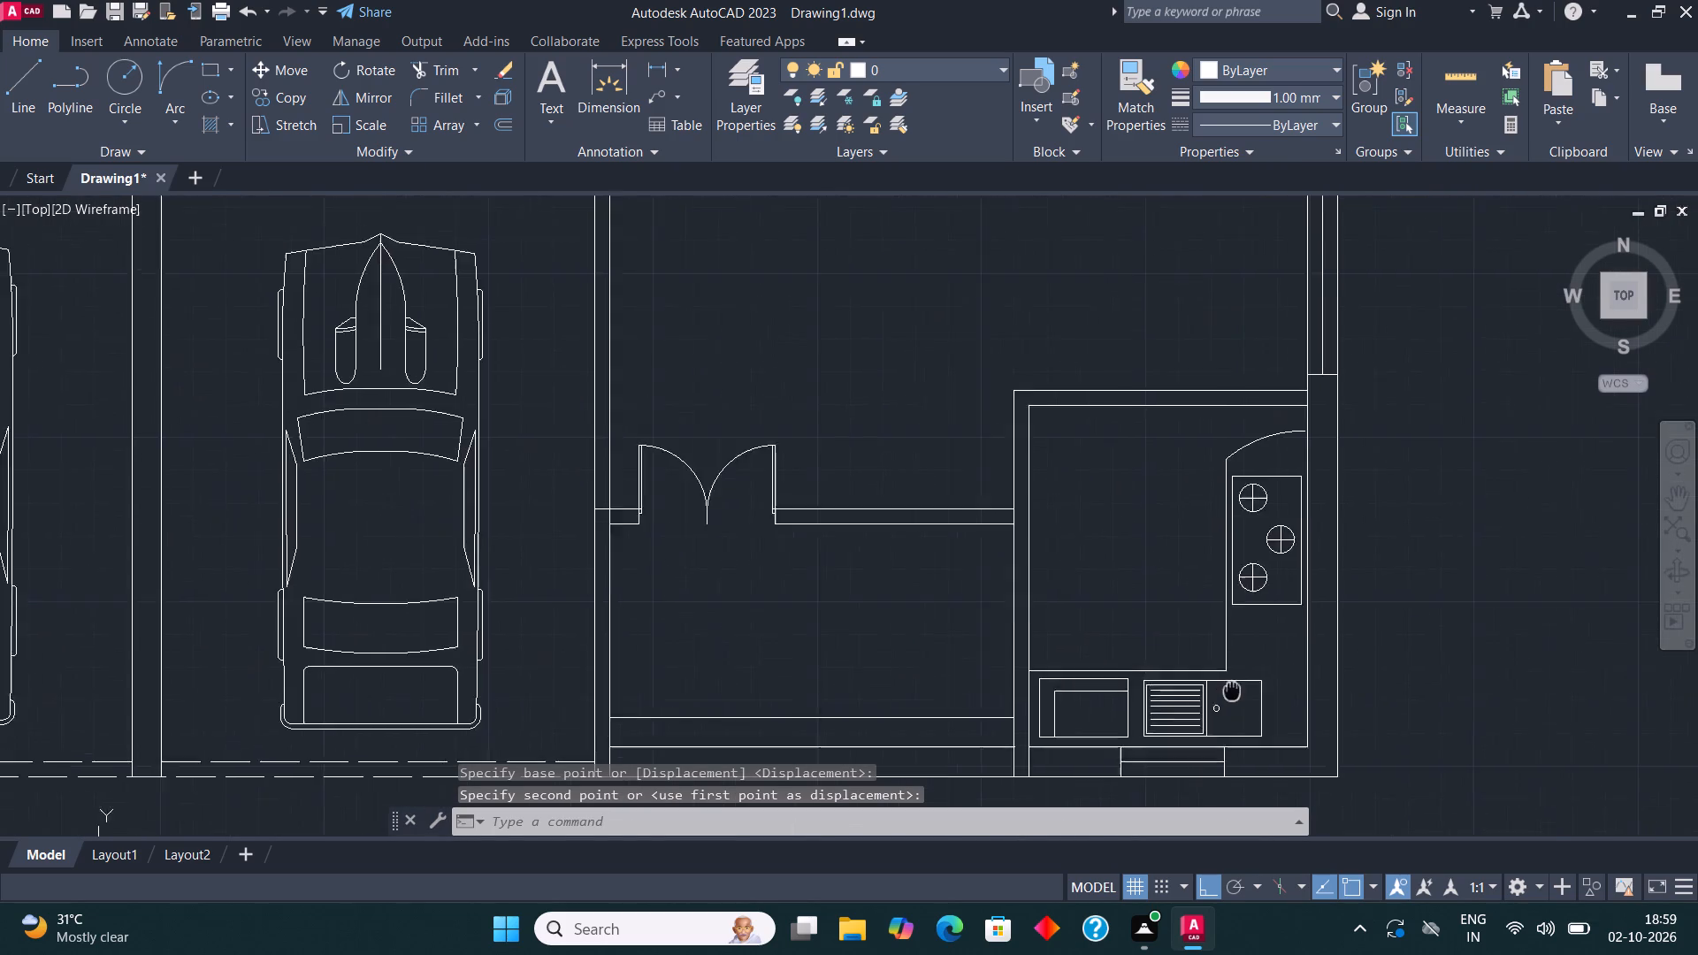
{"action": "middle_click_drag", "start_coordinate": [1259, 707], "coordinate": [1310, 720]}
{"action": "scroll", "coordinate": [1251, 591], "scroll_direction": "down", "scroll_amount": 2}
{"action": "left_click", "coordinate": [31, 70]}
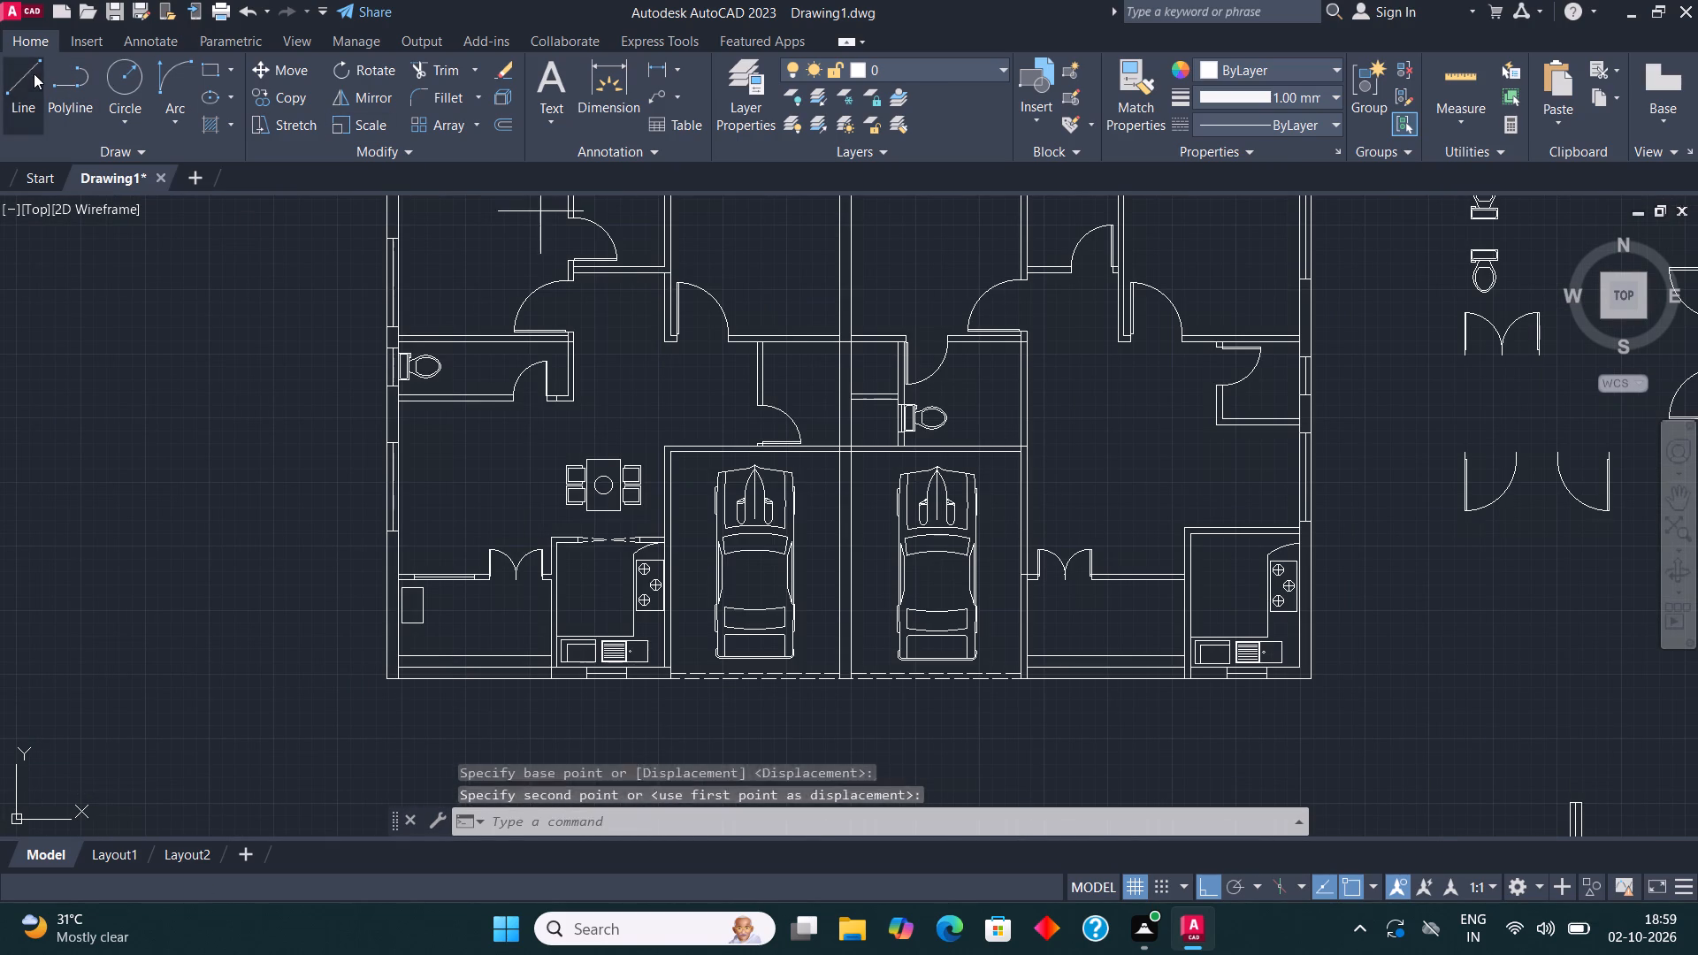
{"action": "scroll", "coordinate": [763, 569], "scroll_direction": "up", "scroll_amount": 3}
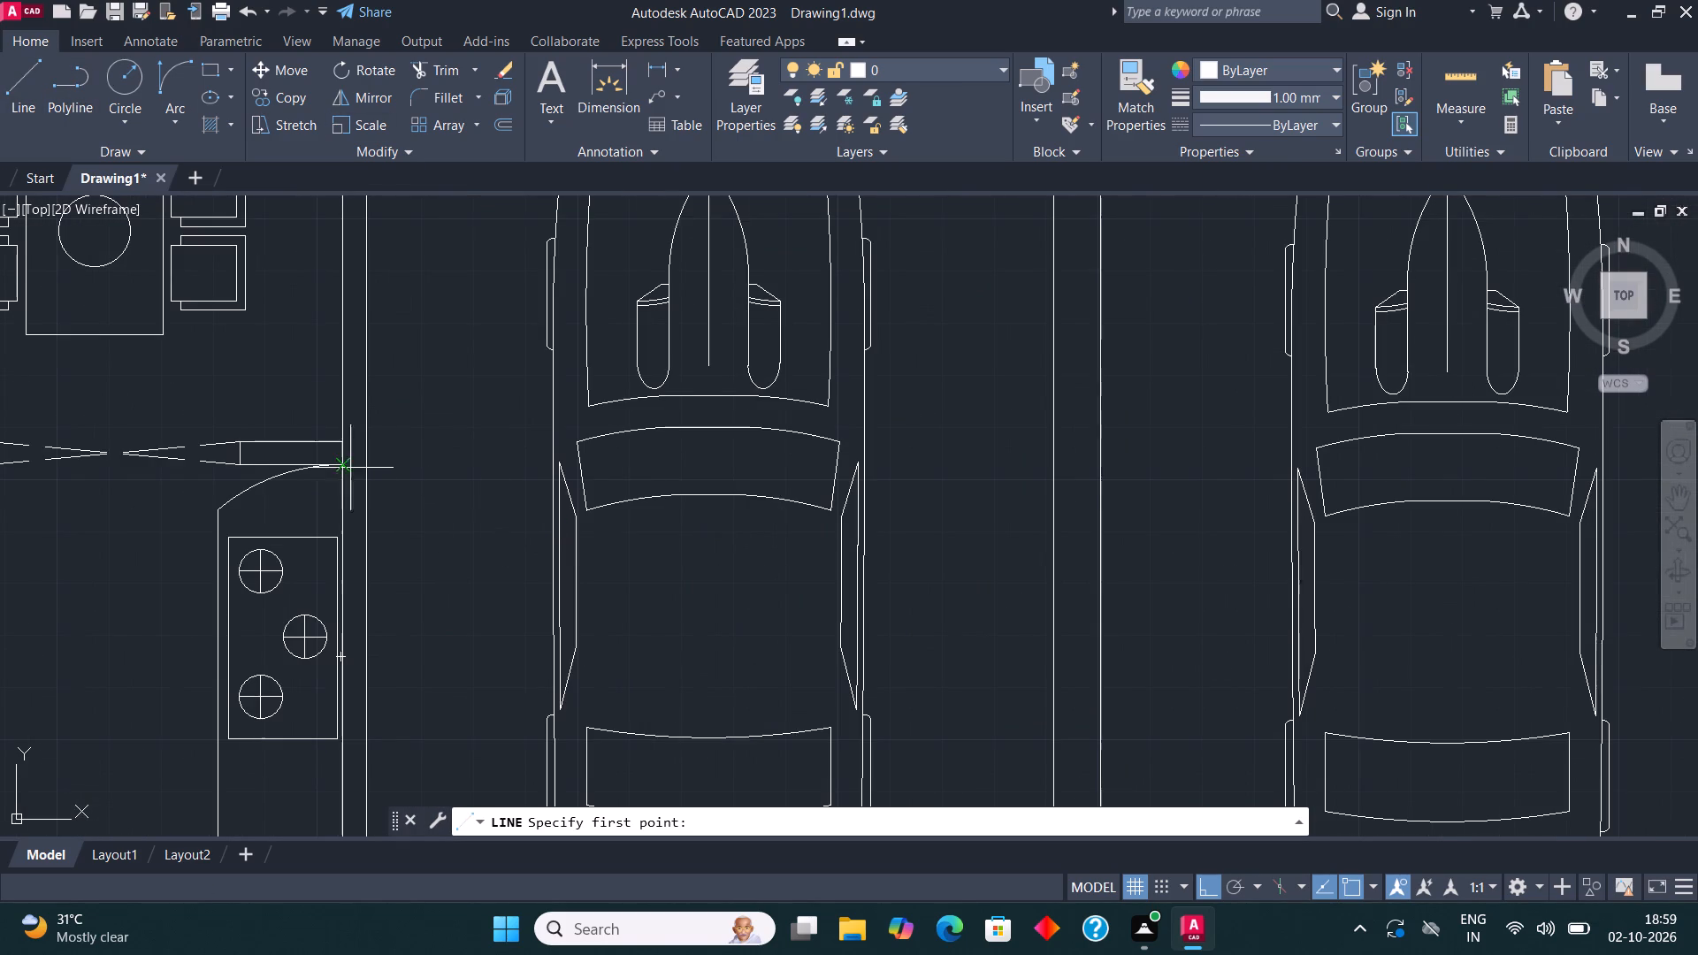
{"action": "scroll", "coordinate": [348, 465], "scroll_direction": "down", "scroll_amount": 2}
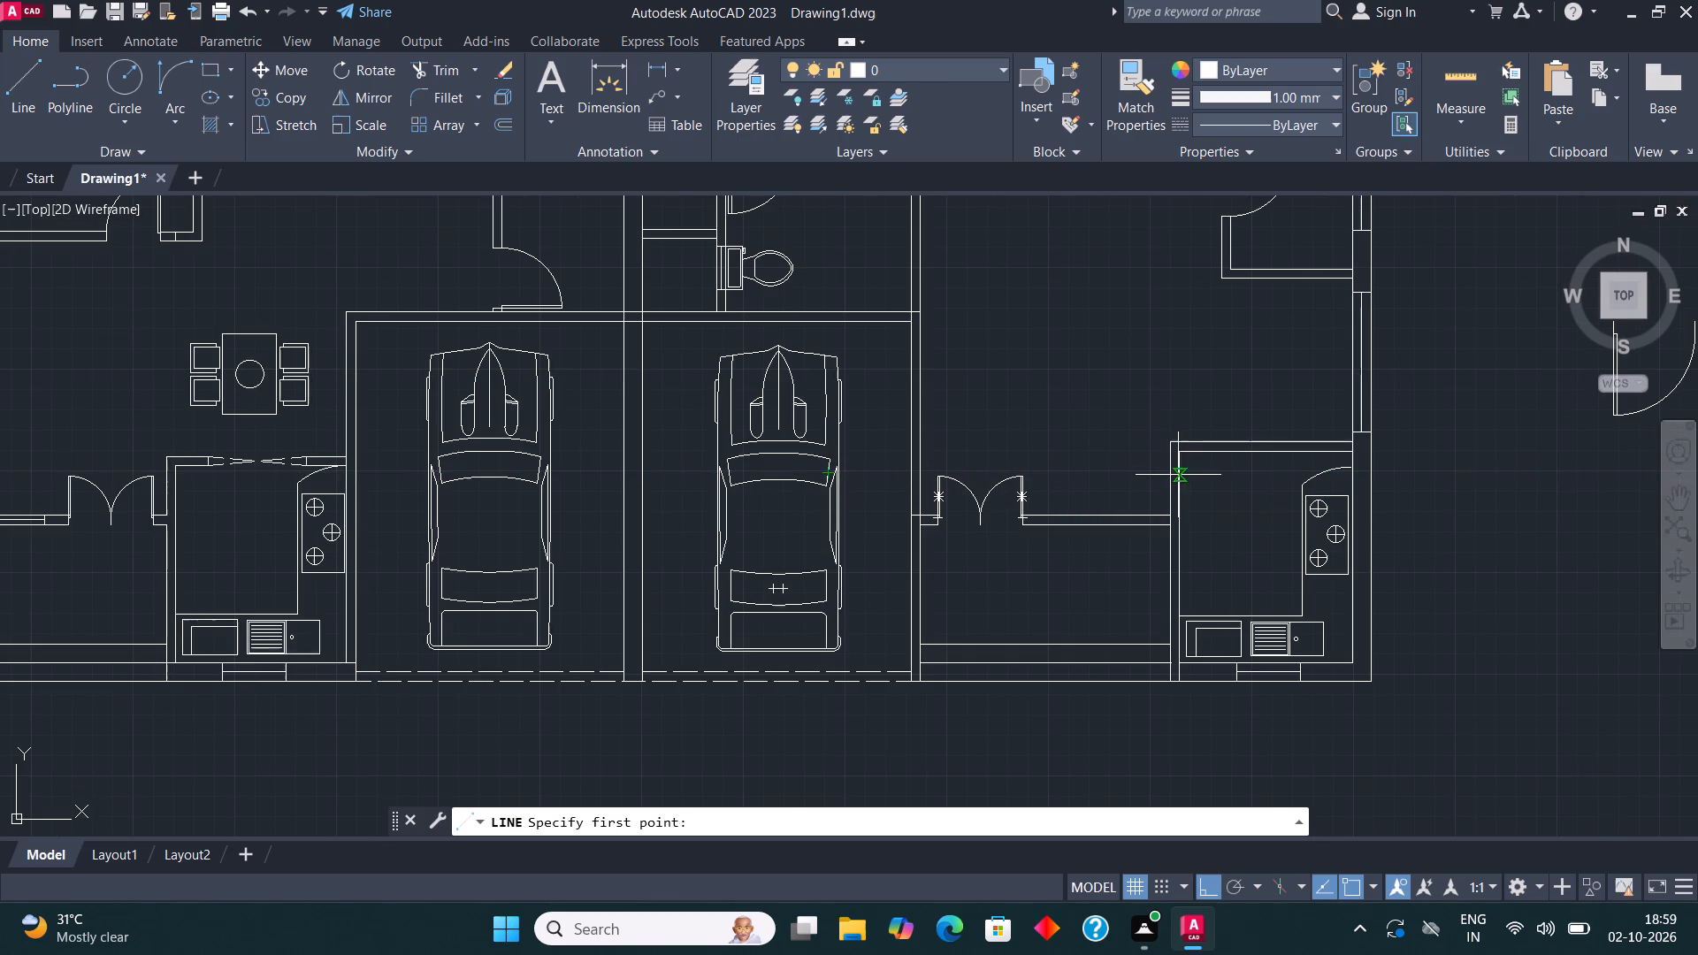
{"action": "left_click", "coordinate": [1144, 471]}
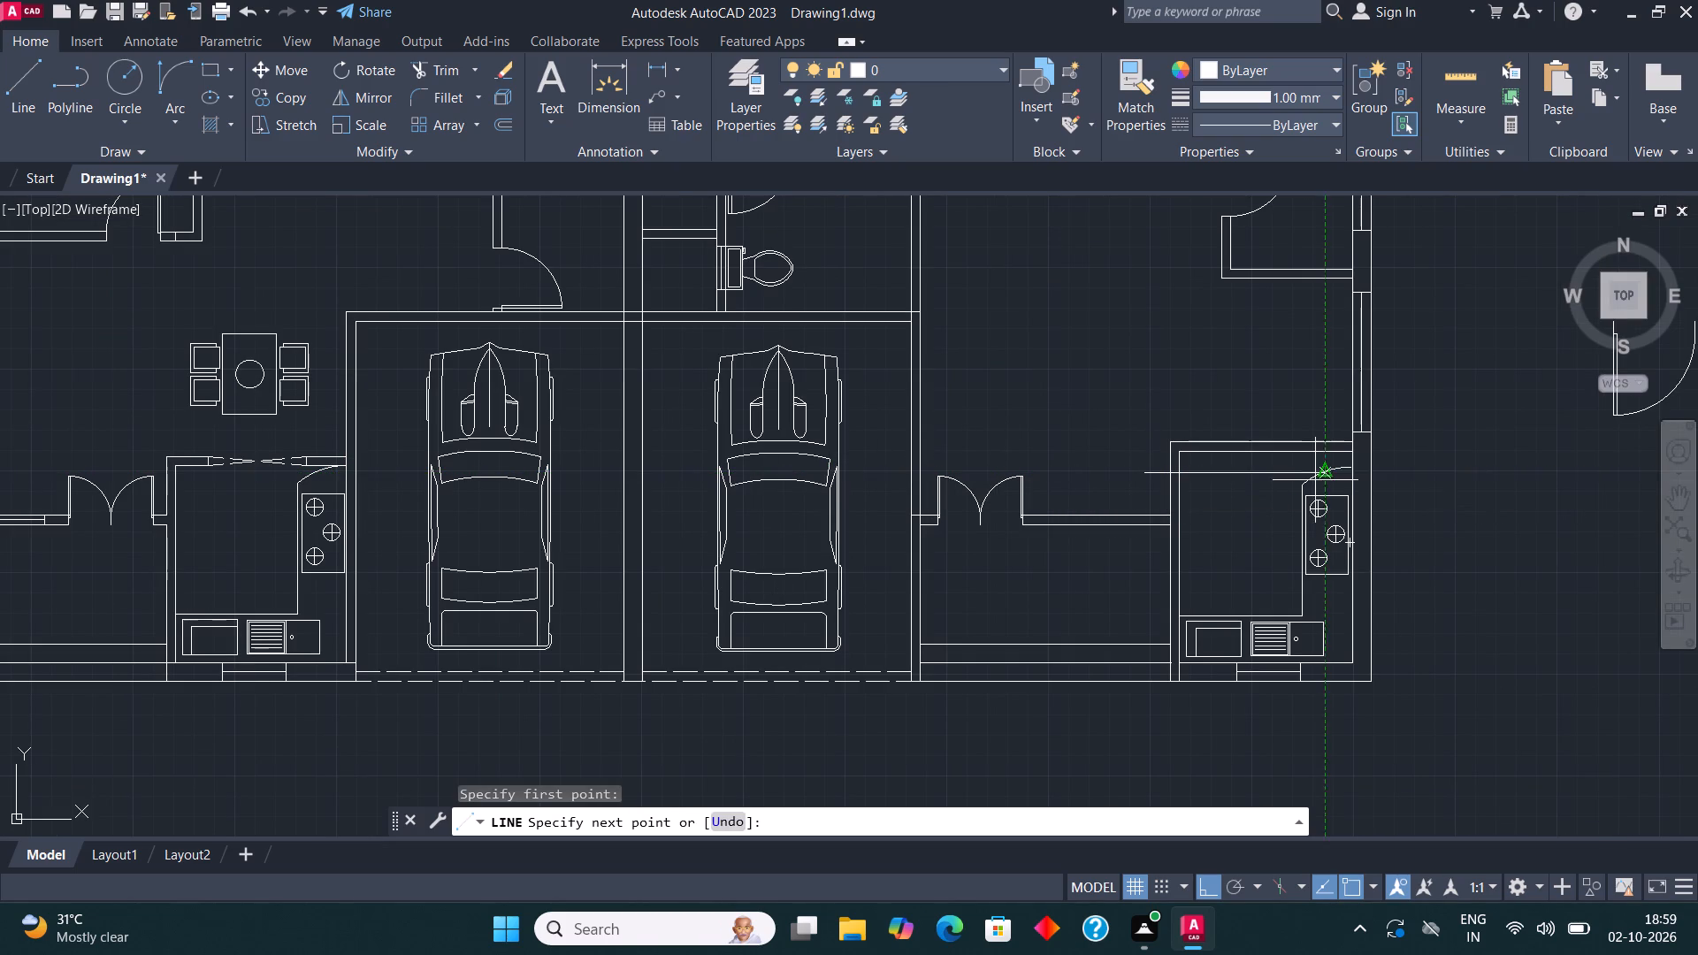
{"action": "scroll", "coordinate": [1324, 474], "scroll_direction": "up", "scroll_amount": 3}
{"action": "left_click", "coordinate": [1419, 470]}
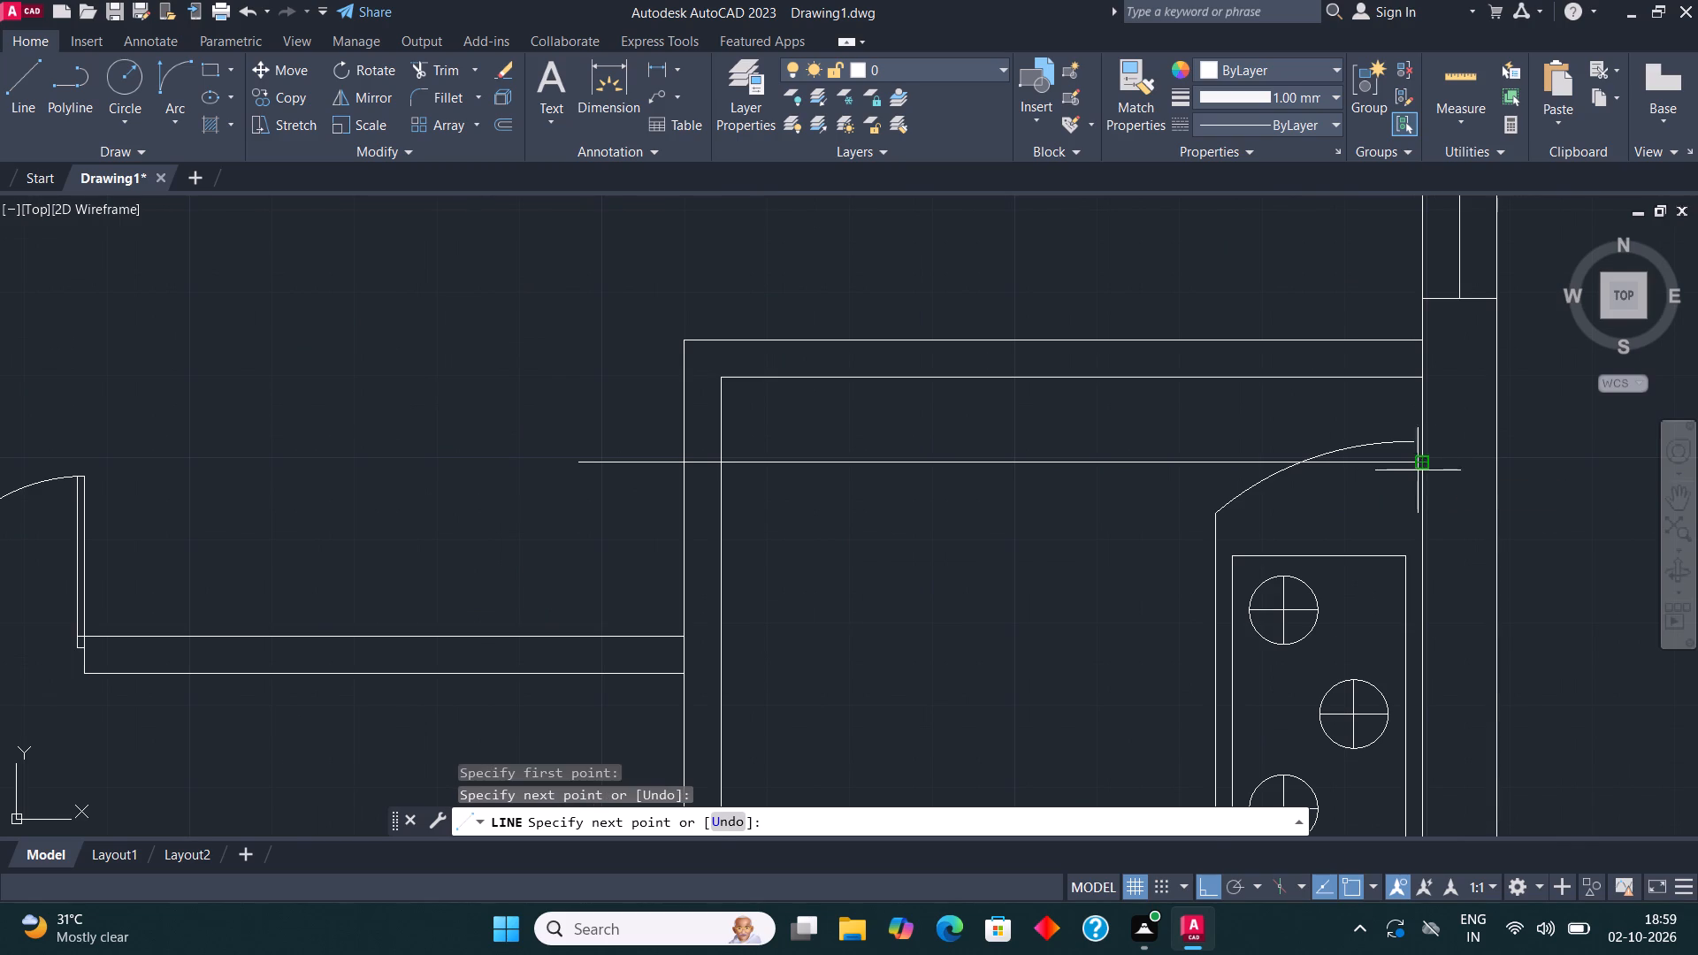
{"action": "key", "text": "Escape"}
Trim the new line's overhang beyond the outer face of the east kitchen's west wall.
{"action": "middle_click_drag", "start_coordinate": [1176, 462], "coordinate": [1143, 440]}
{"action": "left_click", "coordinate": [428, 68]}
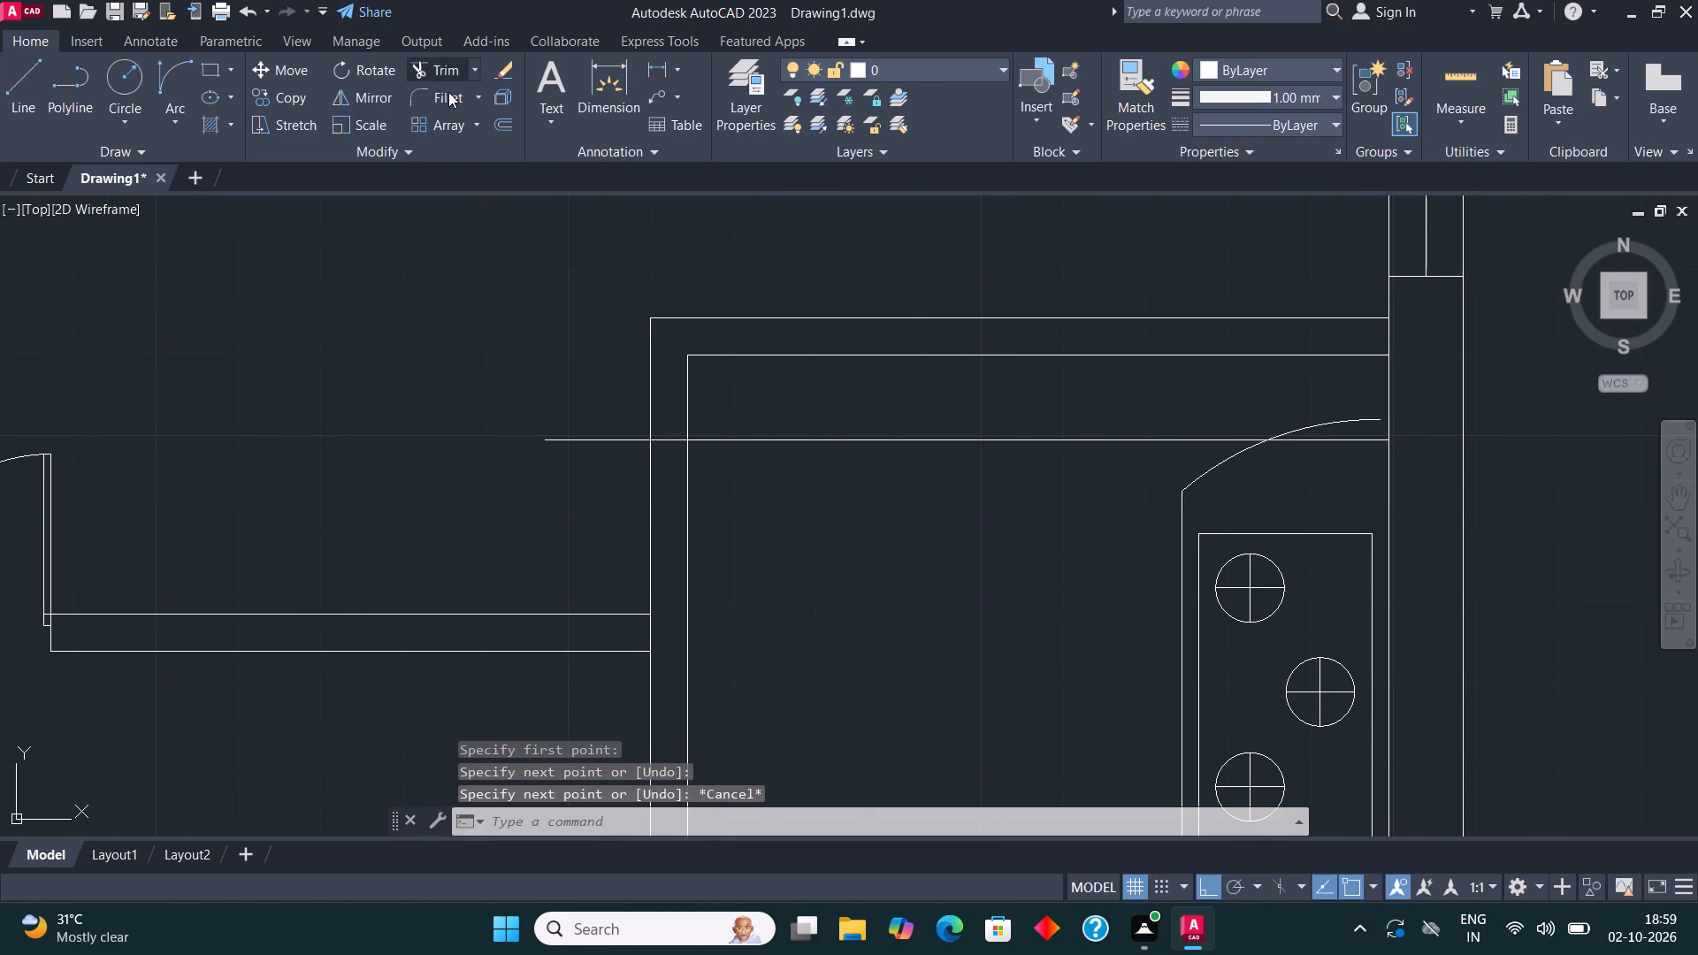
{"action": "left_click", "coordinate": [628, 409]}
{"action": "left_click", "coordinate": [577, 515]}
{"action": "scroll", "coordinate": [581, 505], "scroll_direction": "down", "scroll_amount": 3}
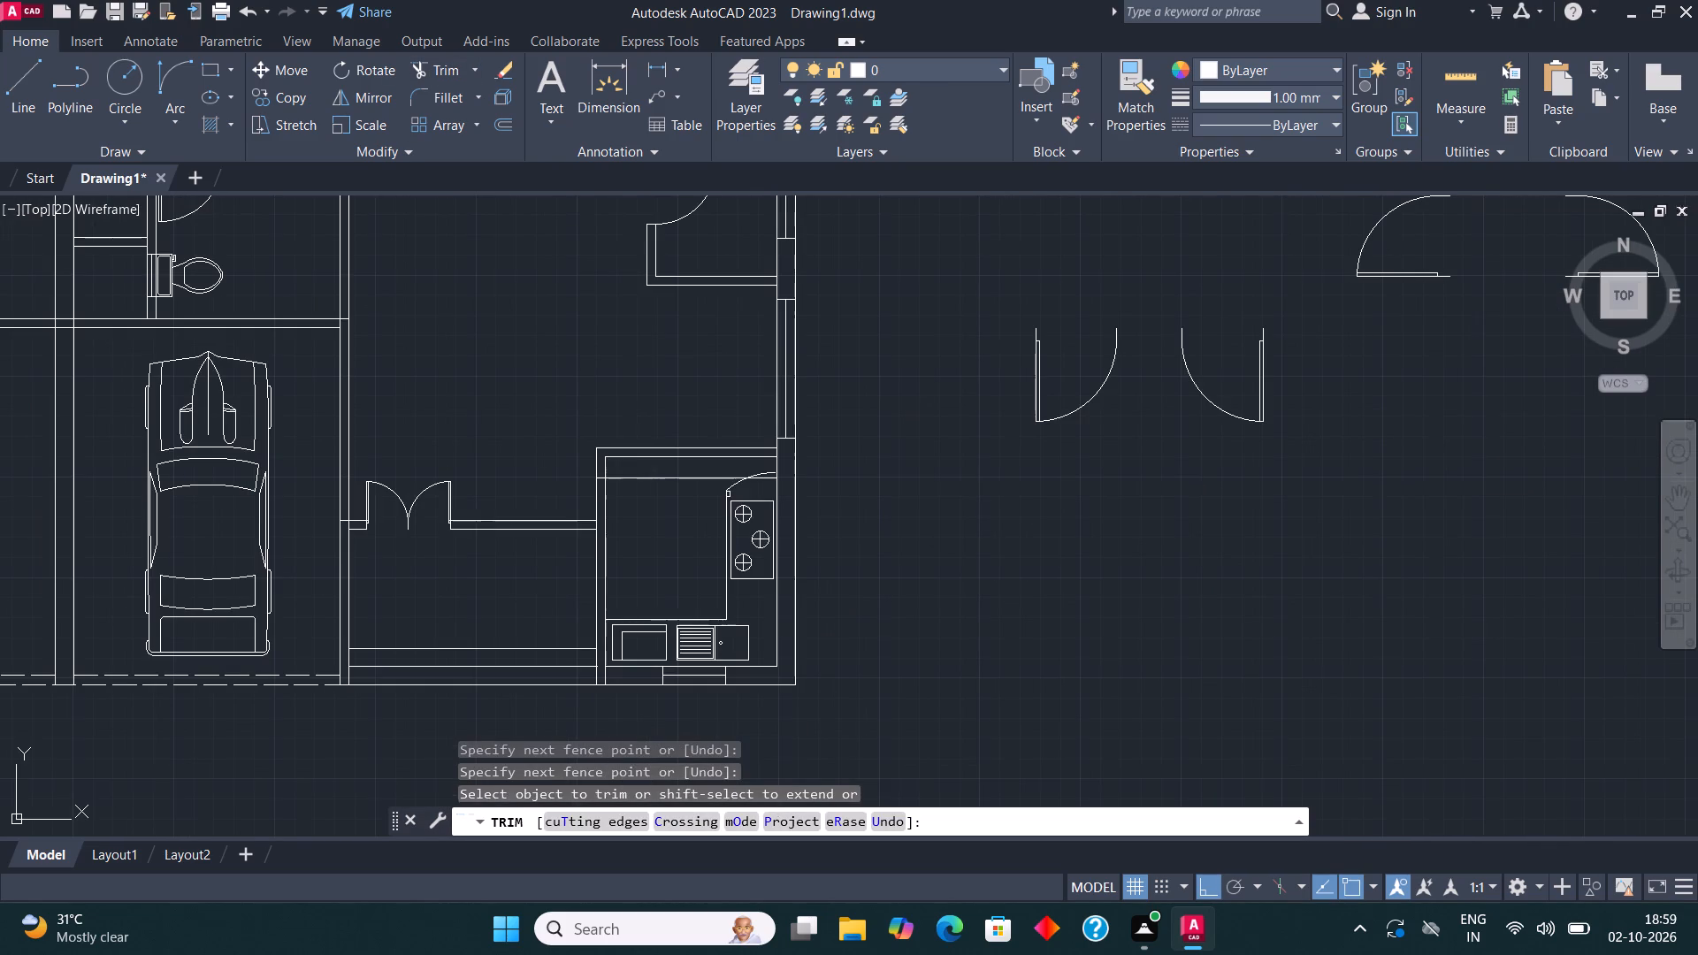
{"action": "key", "text": "Escape"}
Trim away the east kitchen's old top wall lines and the side wall ends above the new horizontal line.
{"action": "middle_click_drag", "start_coordinate": [669, 656], "coordinate": [726, 685]}
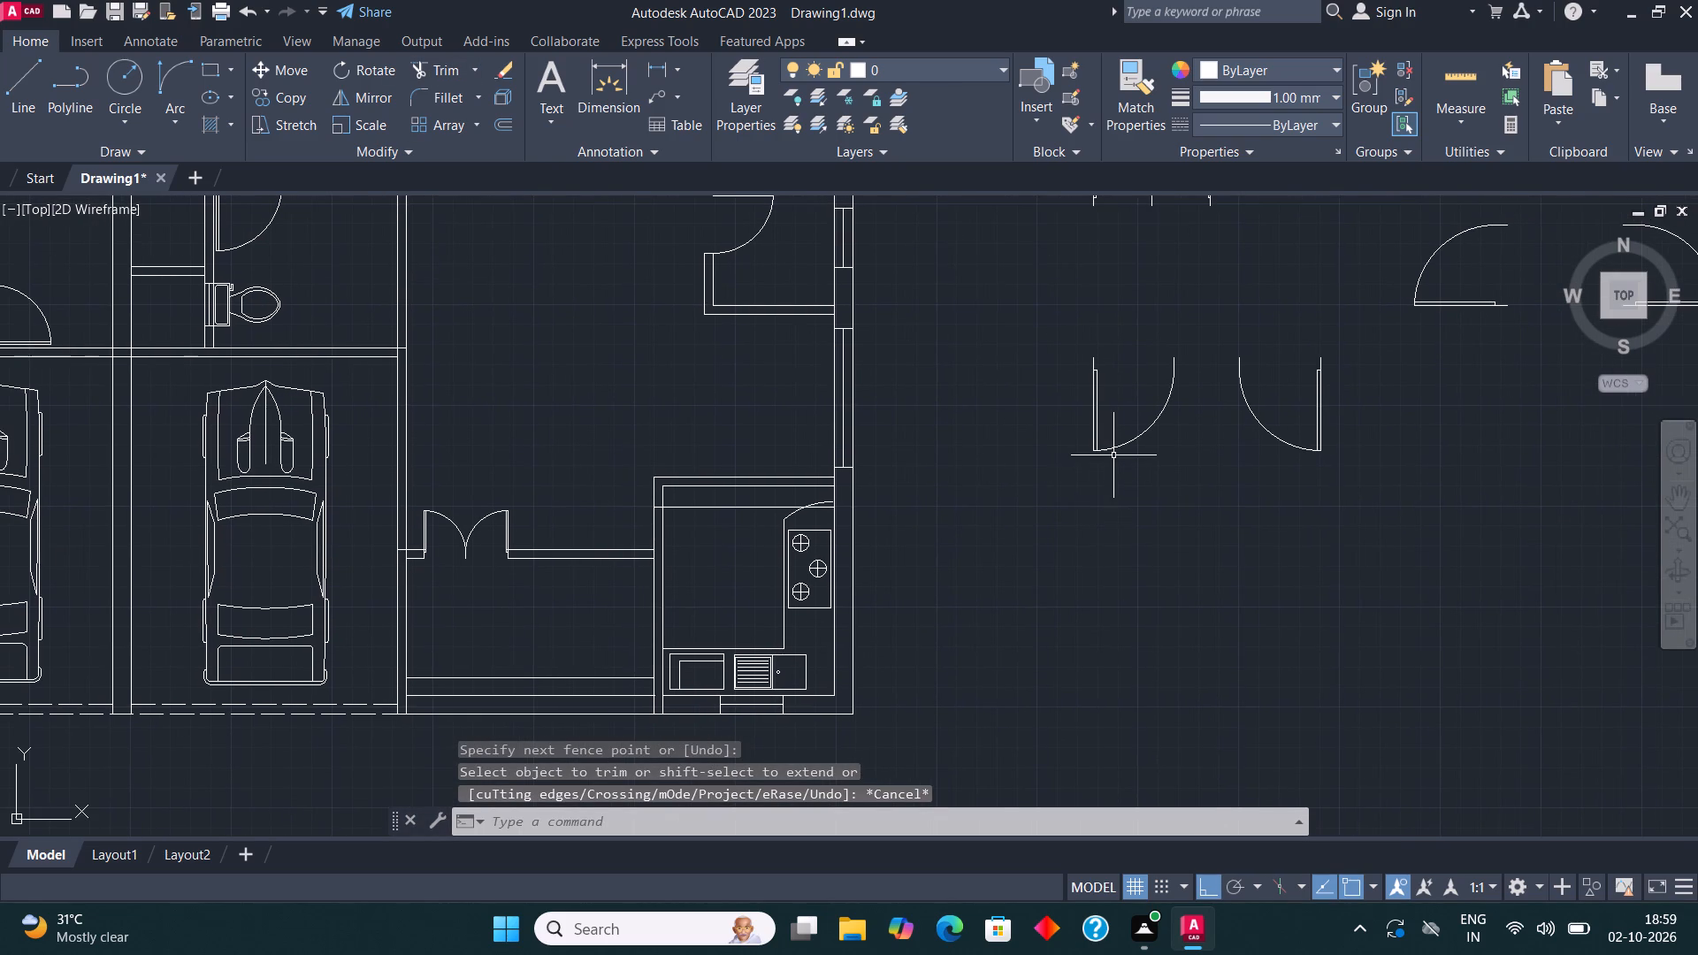
{"action": "scroll", "coordinate": [1114, 461], "scroll_direction": "down", "scroll_amount": 1}
{"action": "scroll", "coordinate": [904, 443], "scroll_direction": "up", "scroll_amount": 2}
{"action": "scroll", "coordinate": [815, 574], "scroll_direction": "up", "scroll_amount": 1}
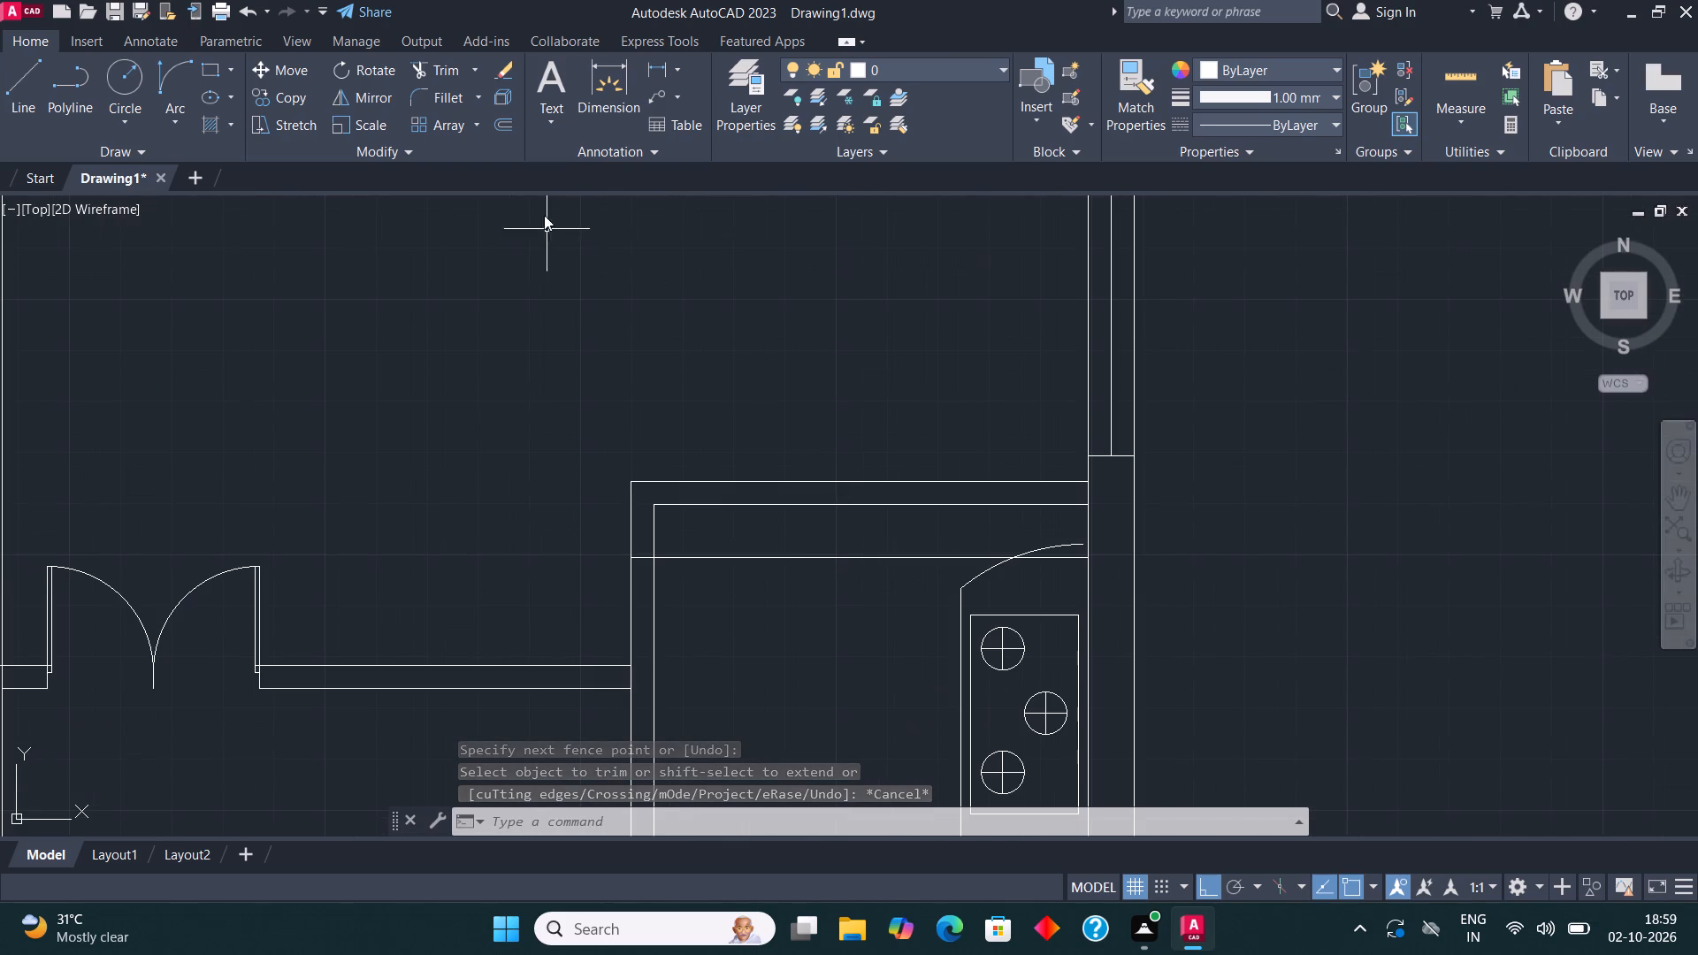
{"action": "left_click", "coordinate": [450, 66]}
{"action": "left_click", "coordinate": [599, 553]}
{"action": "left_click", "coordinate": [885, 458]}
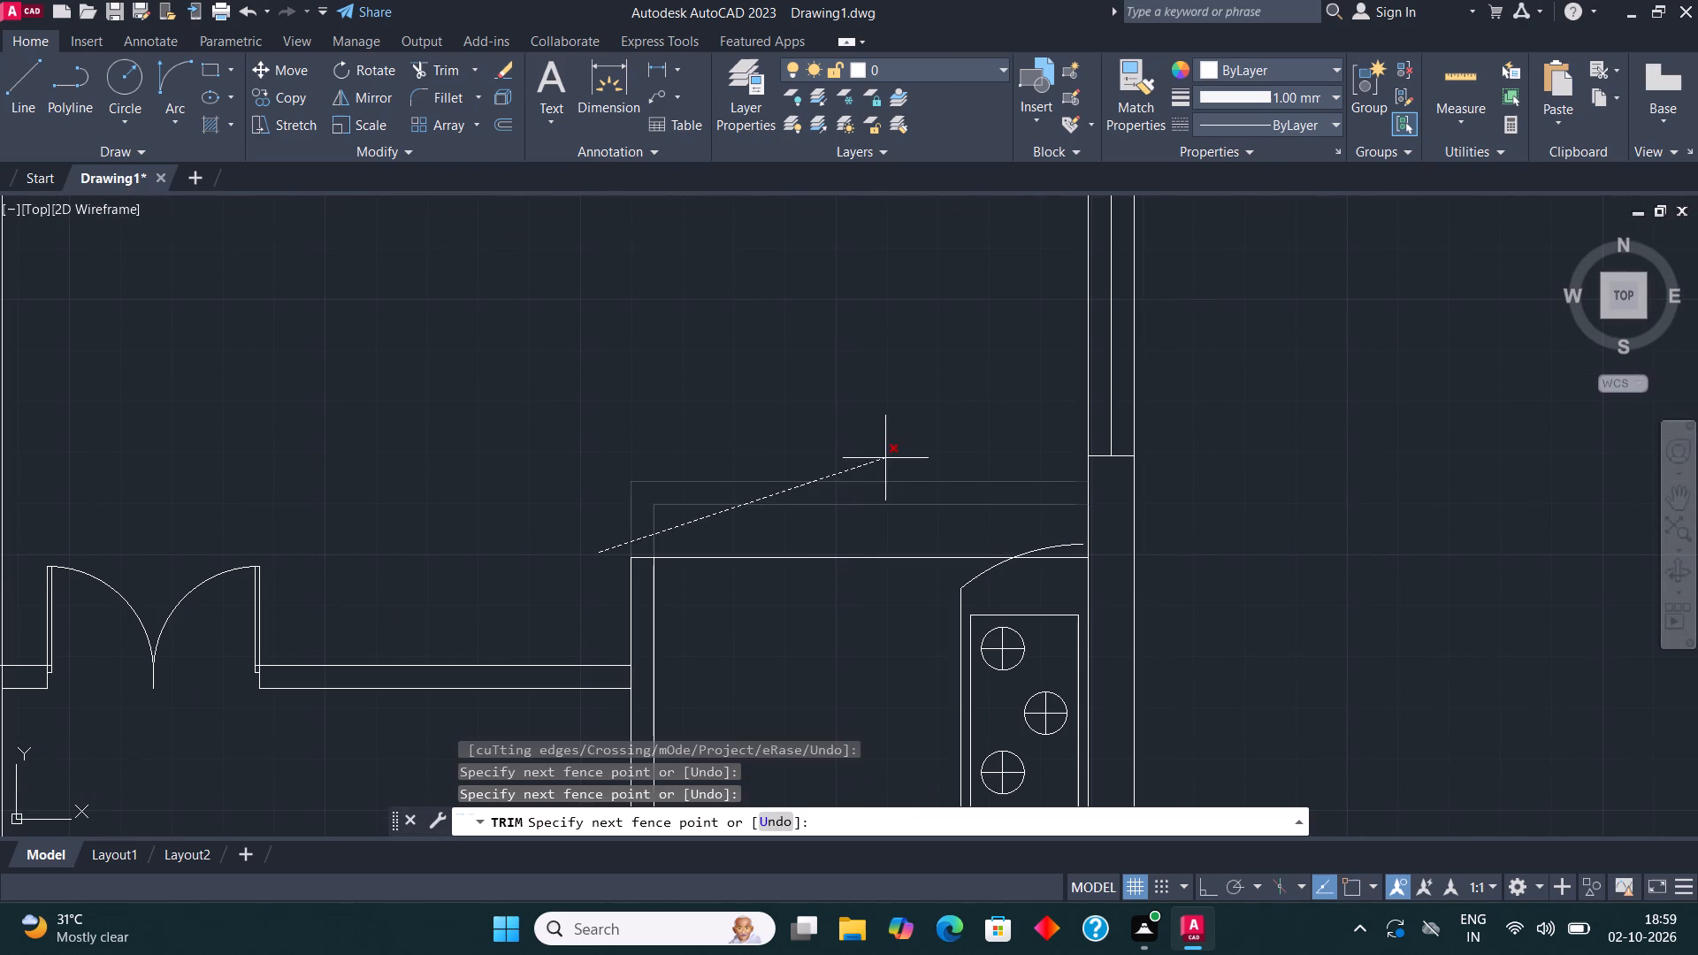
{"action": "key", "text": "Escape"}
Copy the east kitchen's new horizontal line 4.5" upward to form the top wall's outer face.
{"action": "left_click", "coordinate": [747, 554]}
{"action": "left_click", "coordinate": [747, 560]}
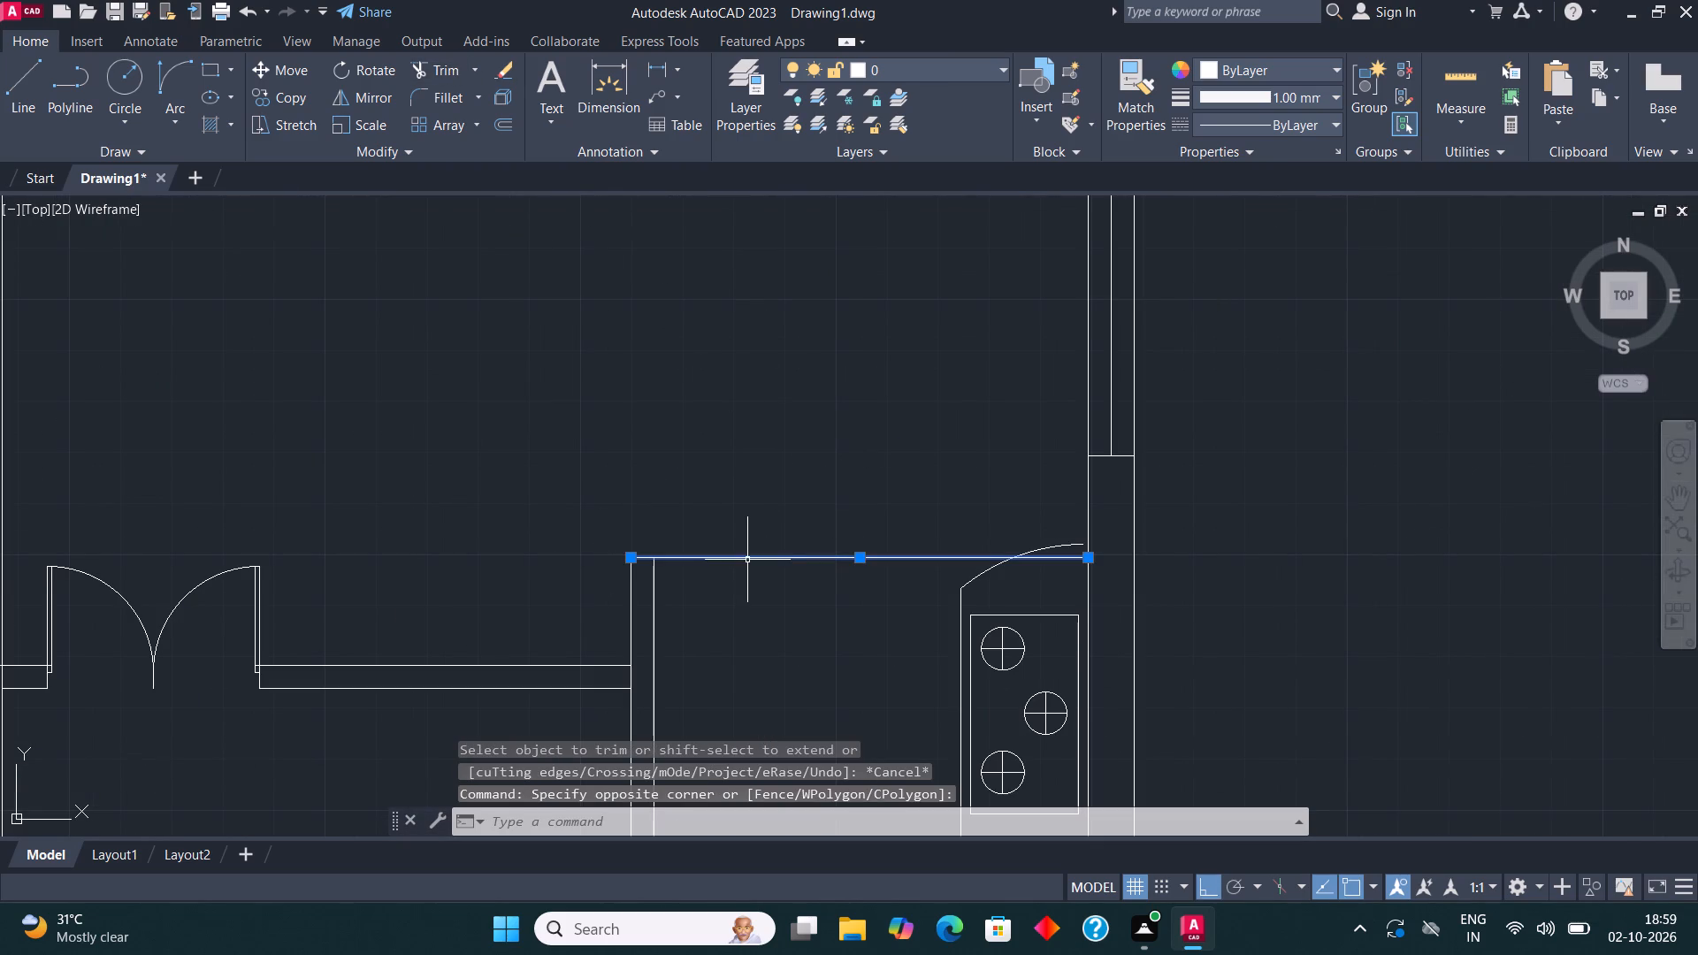
{"action": "left_click", "coordinate": [298, 88]}
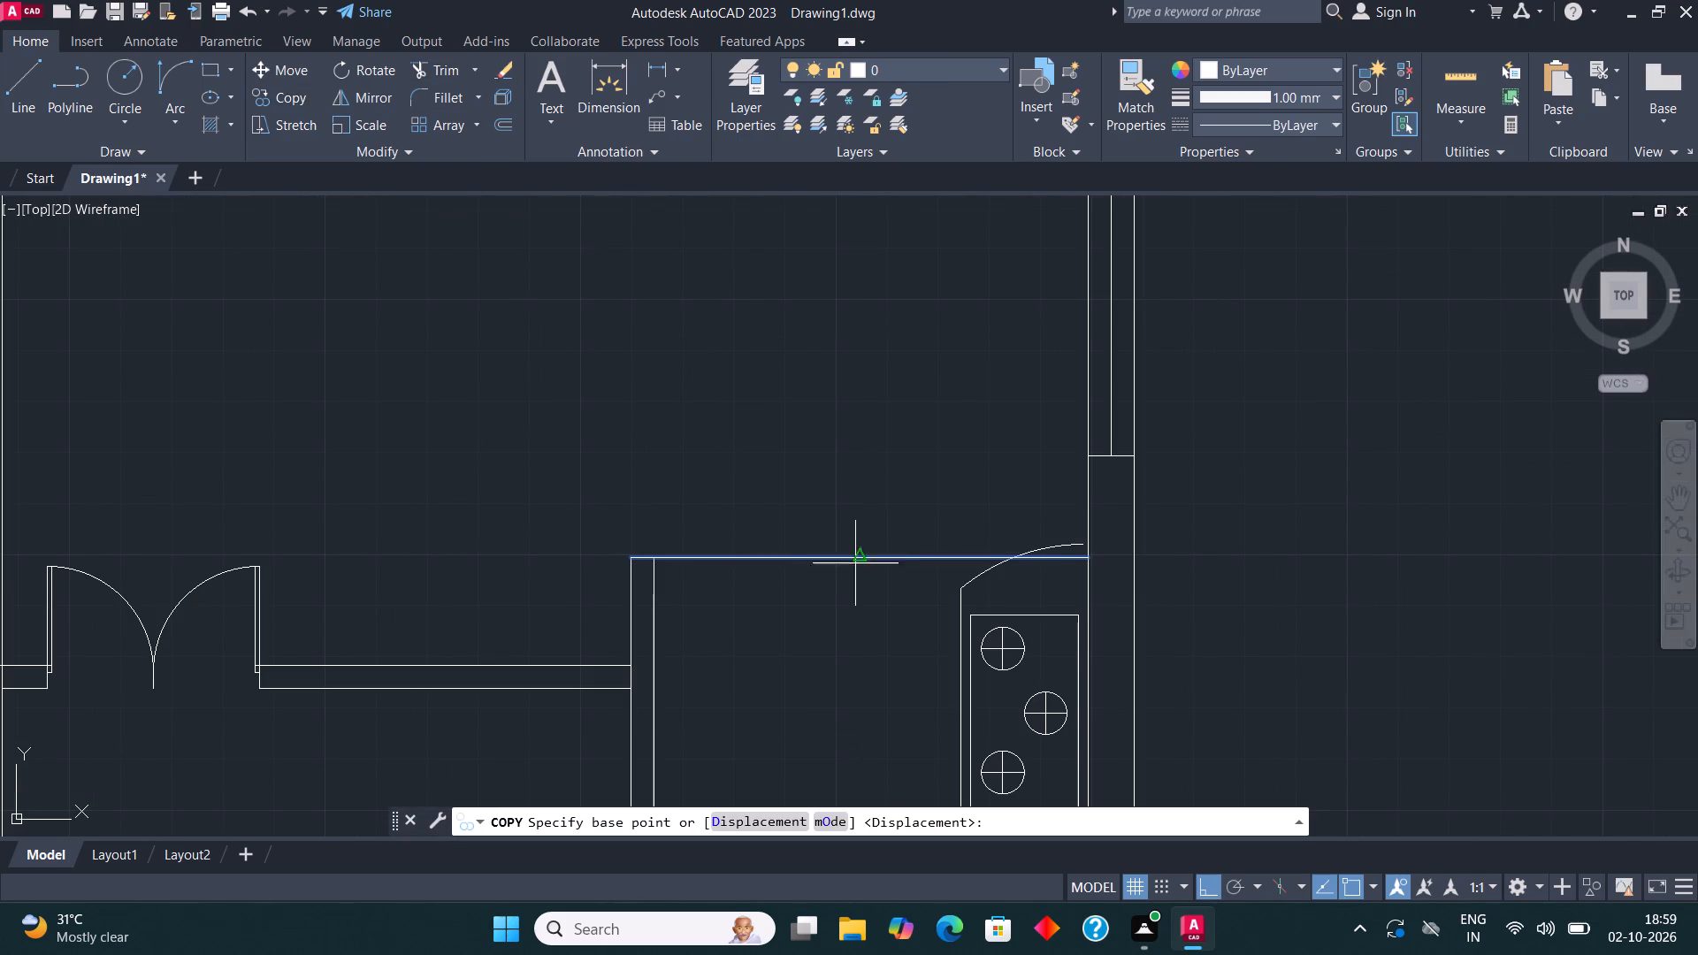
{"action": "left_click", "coordinate": [847, 555]}
{"action": "type", "text": "4.5\""}
{"action": "key", "text": "Return"}
{"action": "key", "text": "Escape"}
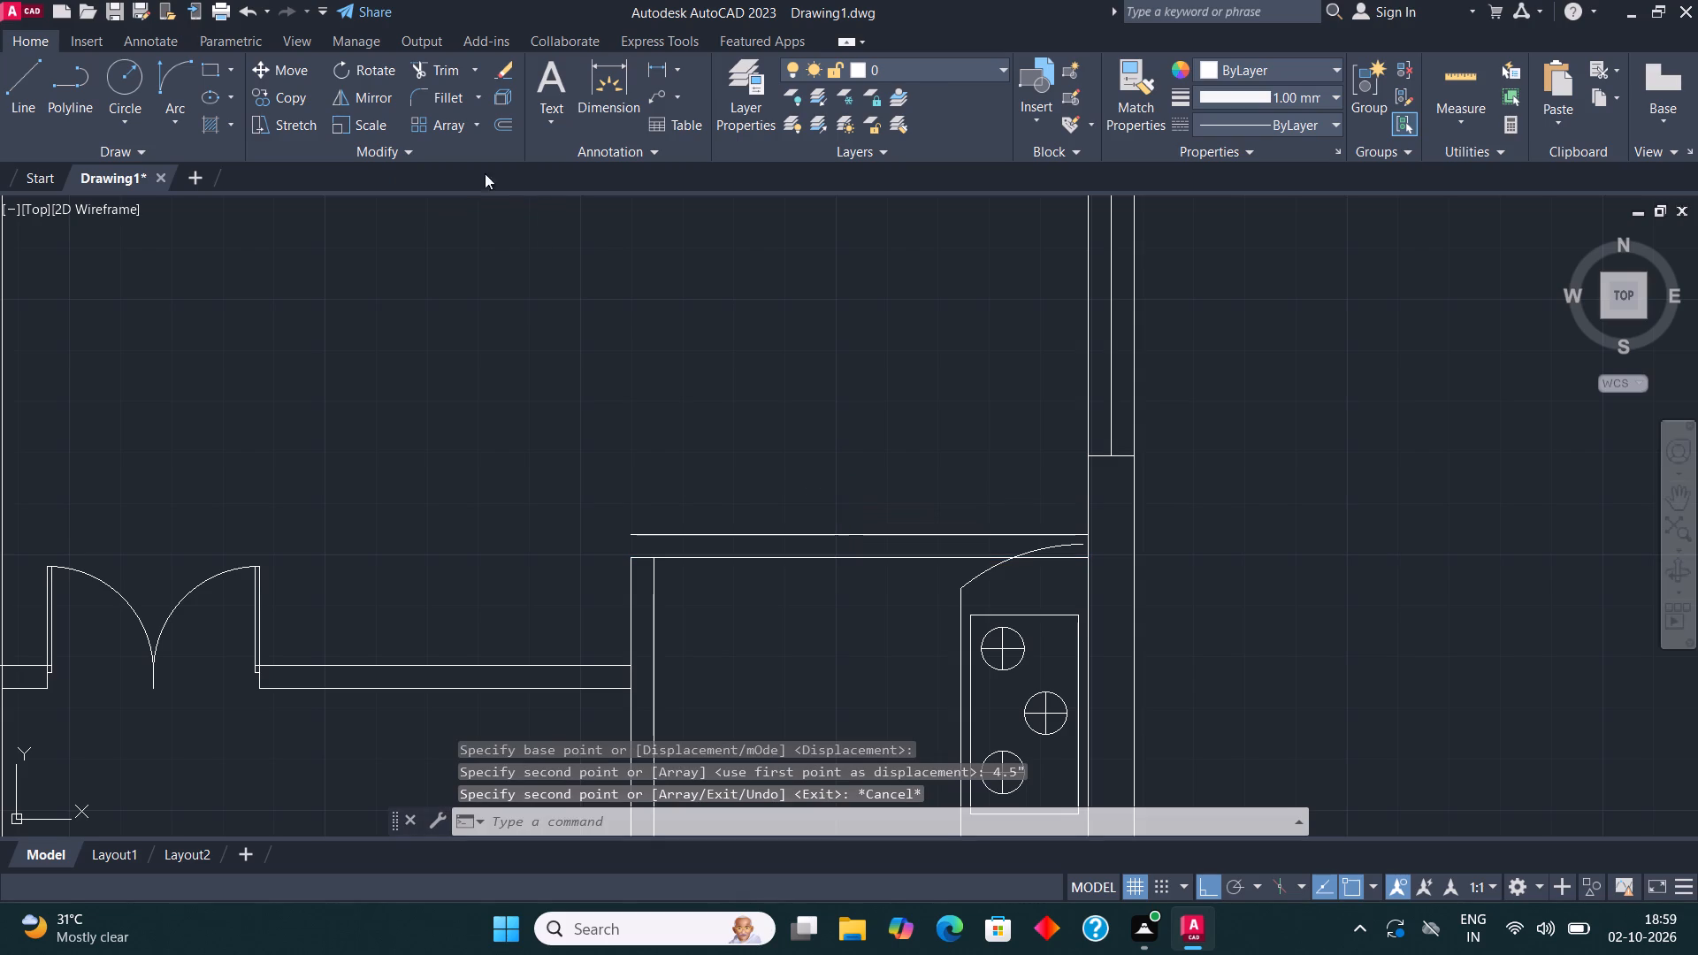
Close the east kitchen's northwest wall corner with Fillet and trim the lower line across the west wall's thickness.
{"action": "left_click", "coordinate": [440, 96]}
{"action": "left_click", "coordinate": [631, 607]}
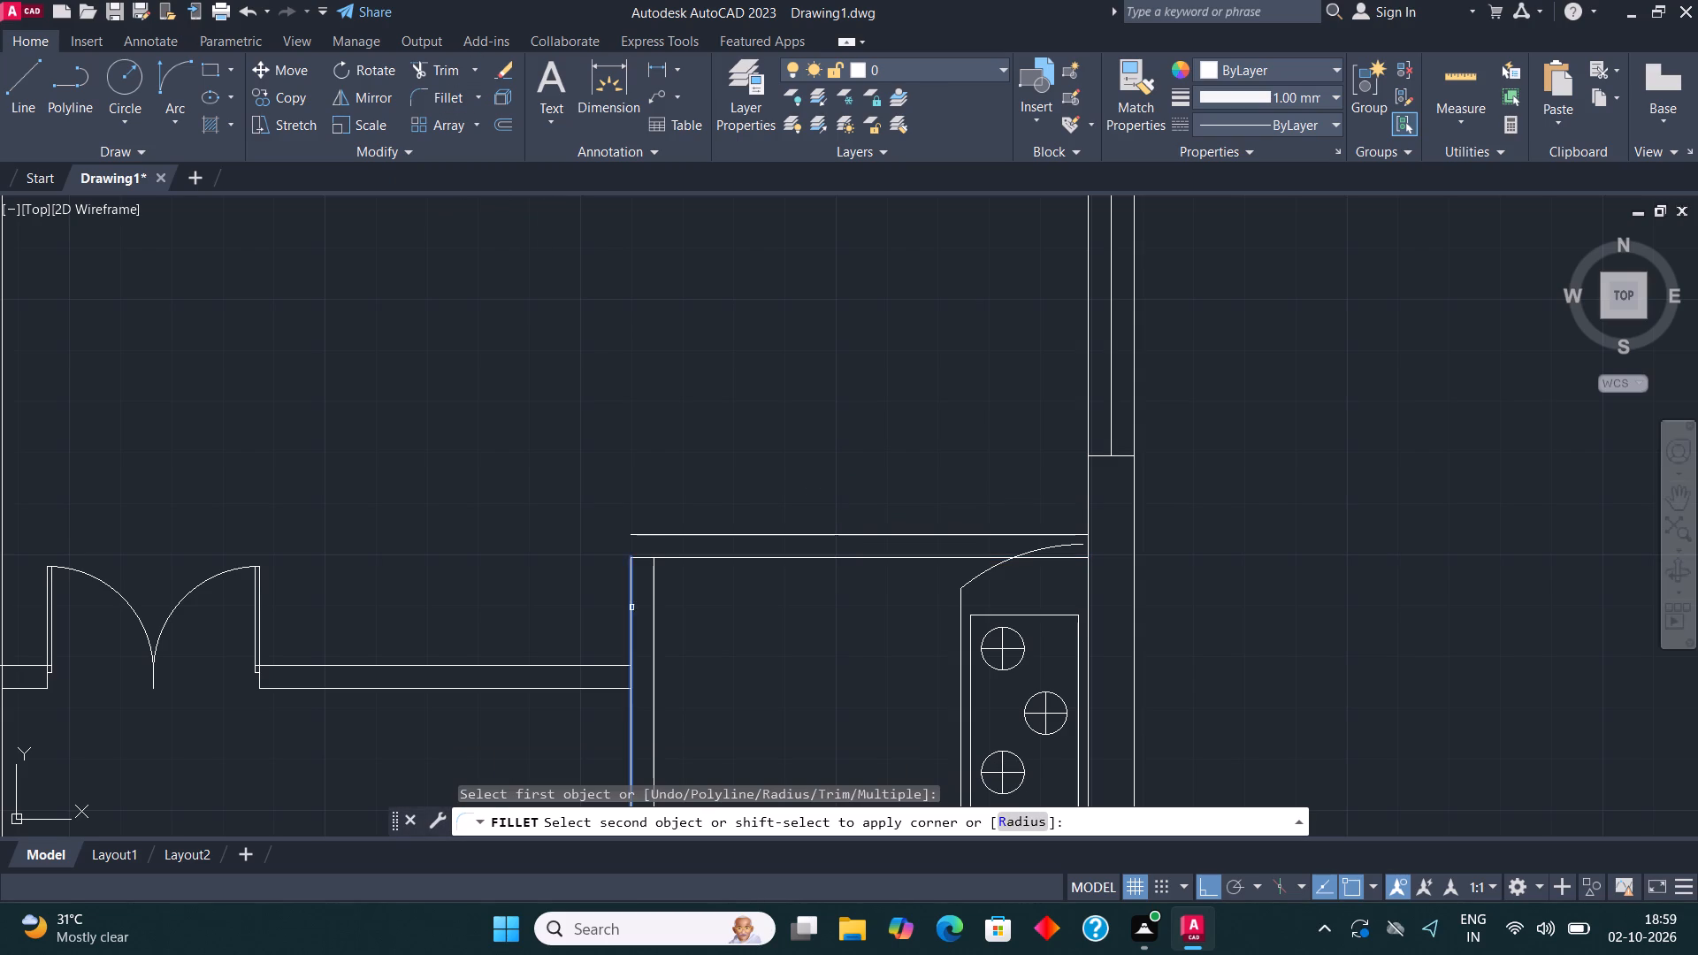
{"action": "left_click", "coordinate": [665, 534]}
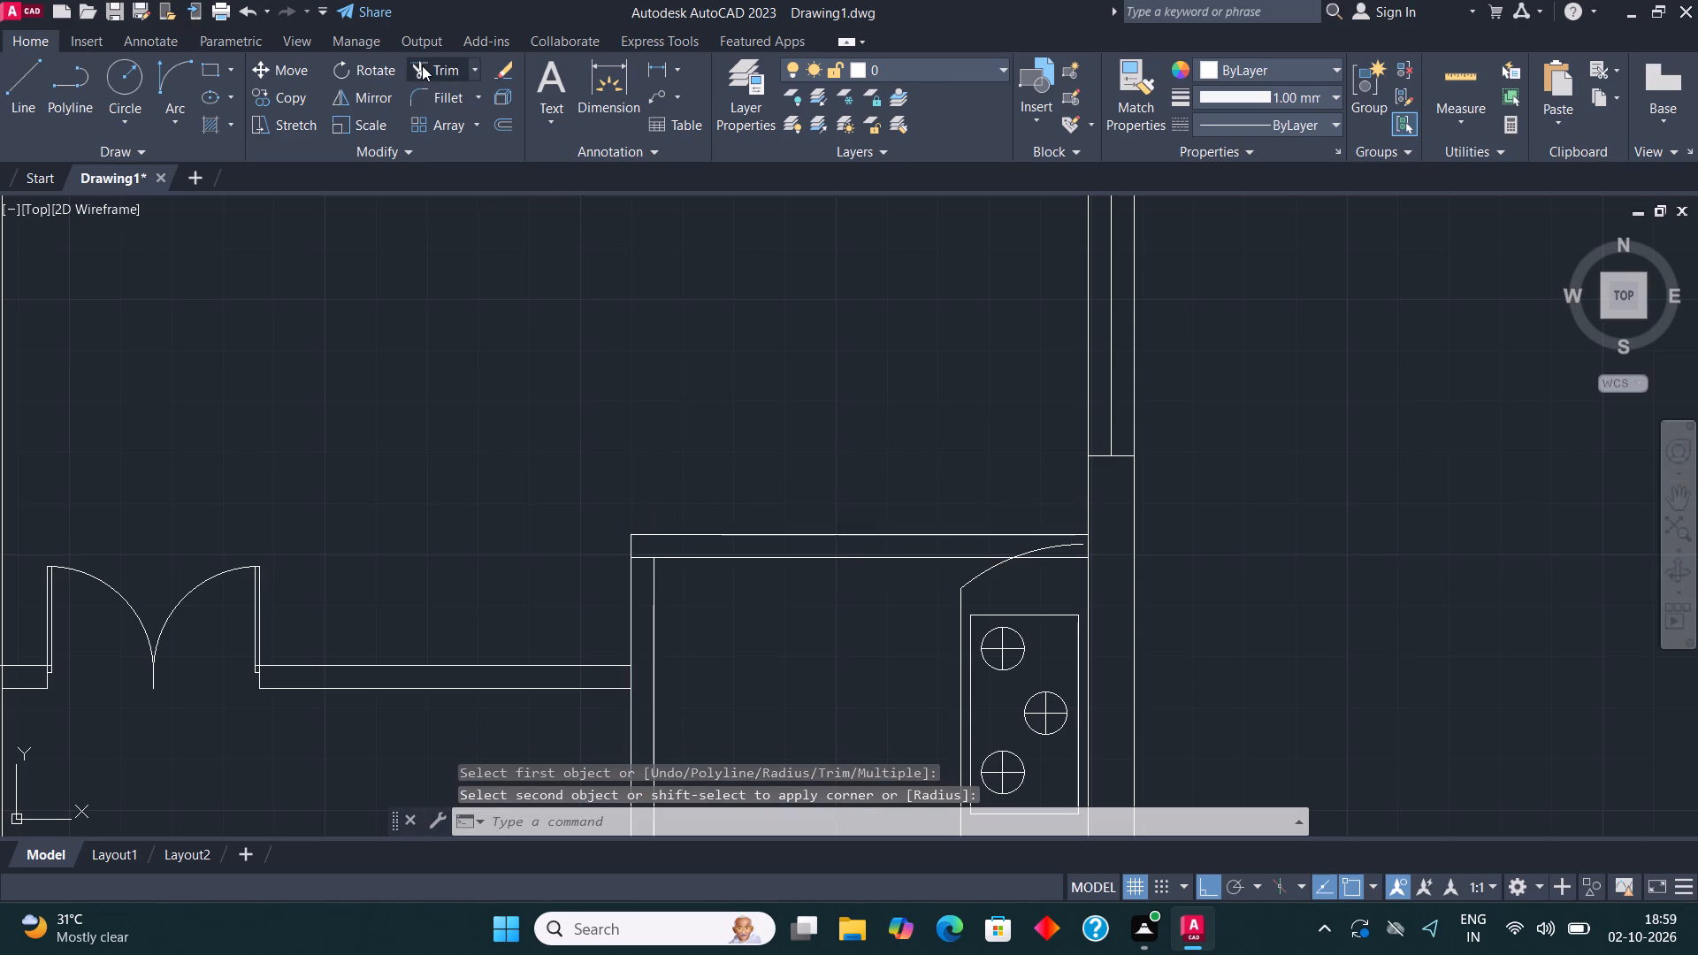
{"action": "left_click", "coordinate": [422, 65]}
{"action": "left_click", "coordinate": [640, 561]}
{"action": "key", "text": "Escape"}
Examine the east kitchen's fixtures and how the counter arc meets the new top wall.
{"action": "scroll", "coordinate": [709, 423], "scroll_direction": "down", "scroll_amount": 1}
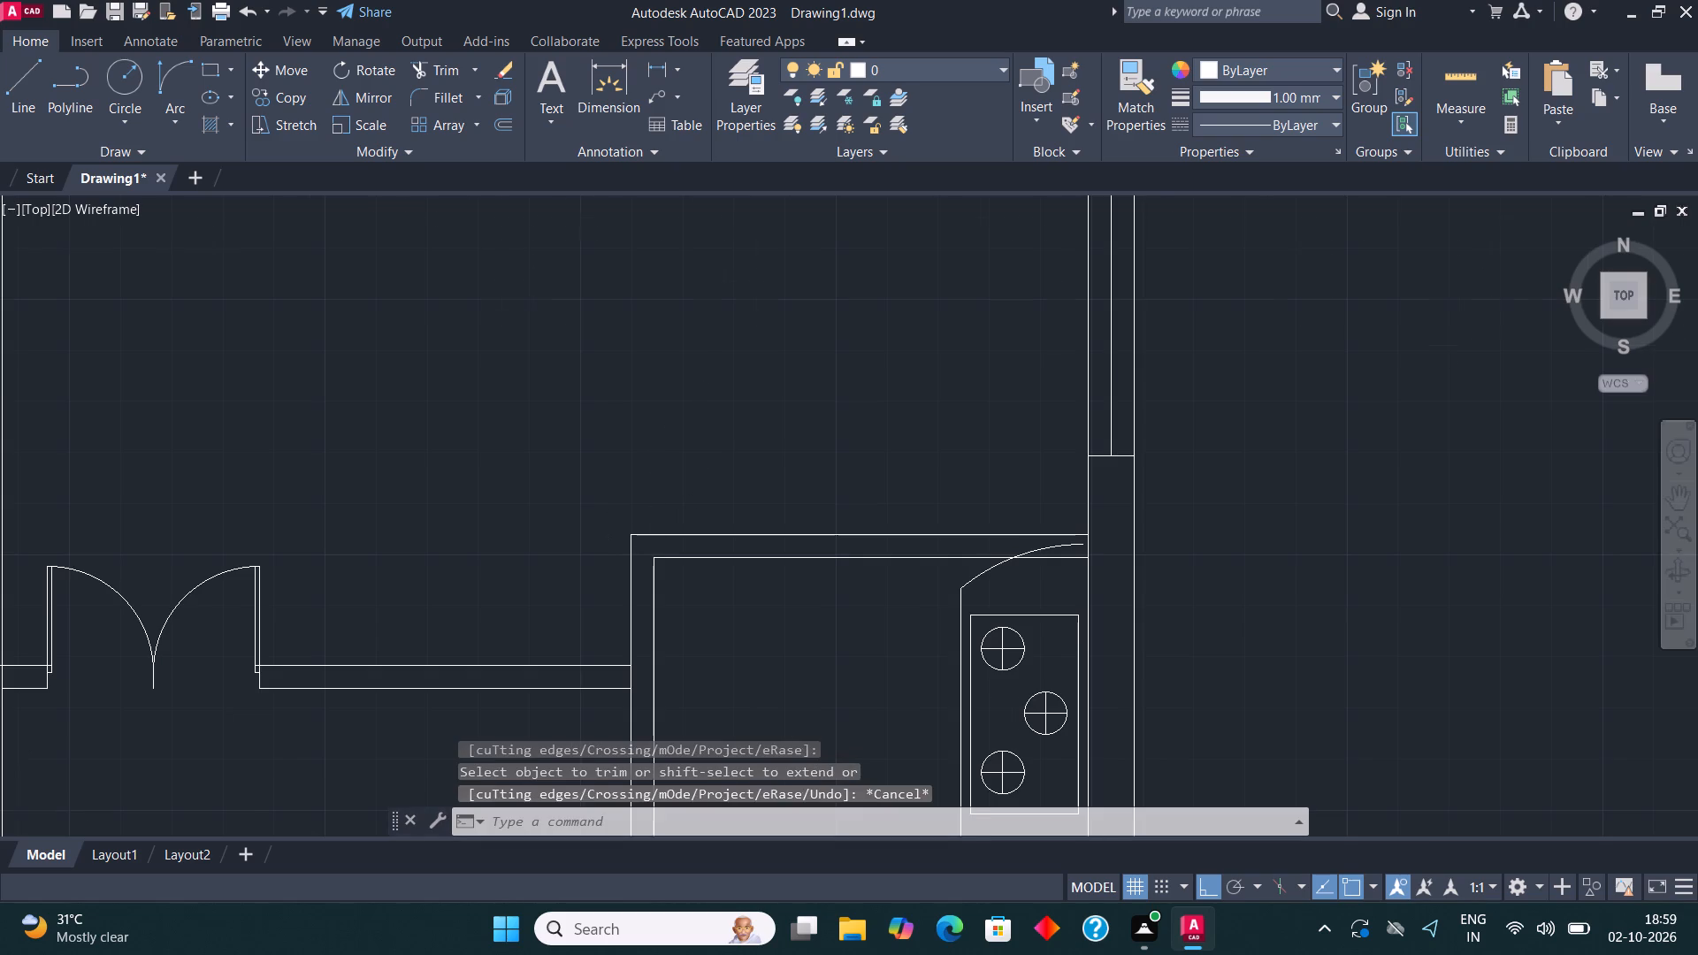
{"action": "scroll", "coordinate": [709, 423], "scroll_direction": "down", "scroll_amount": 1}
{"action": "scroll", "coordinate": [728, 672], "scroll_direction": "up", "scroll_amount": 3}
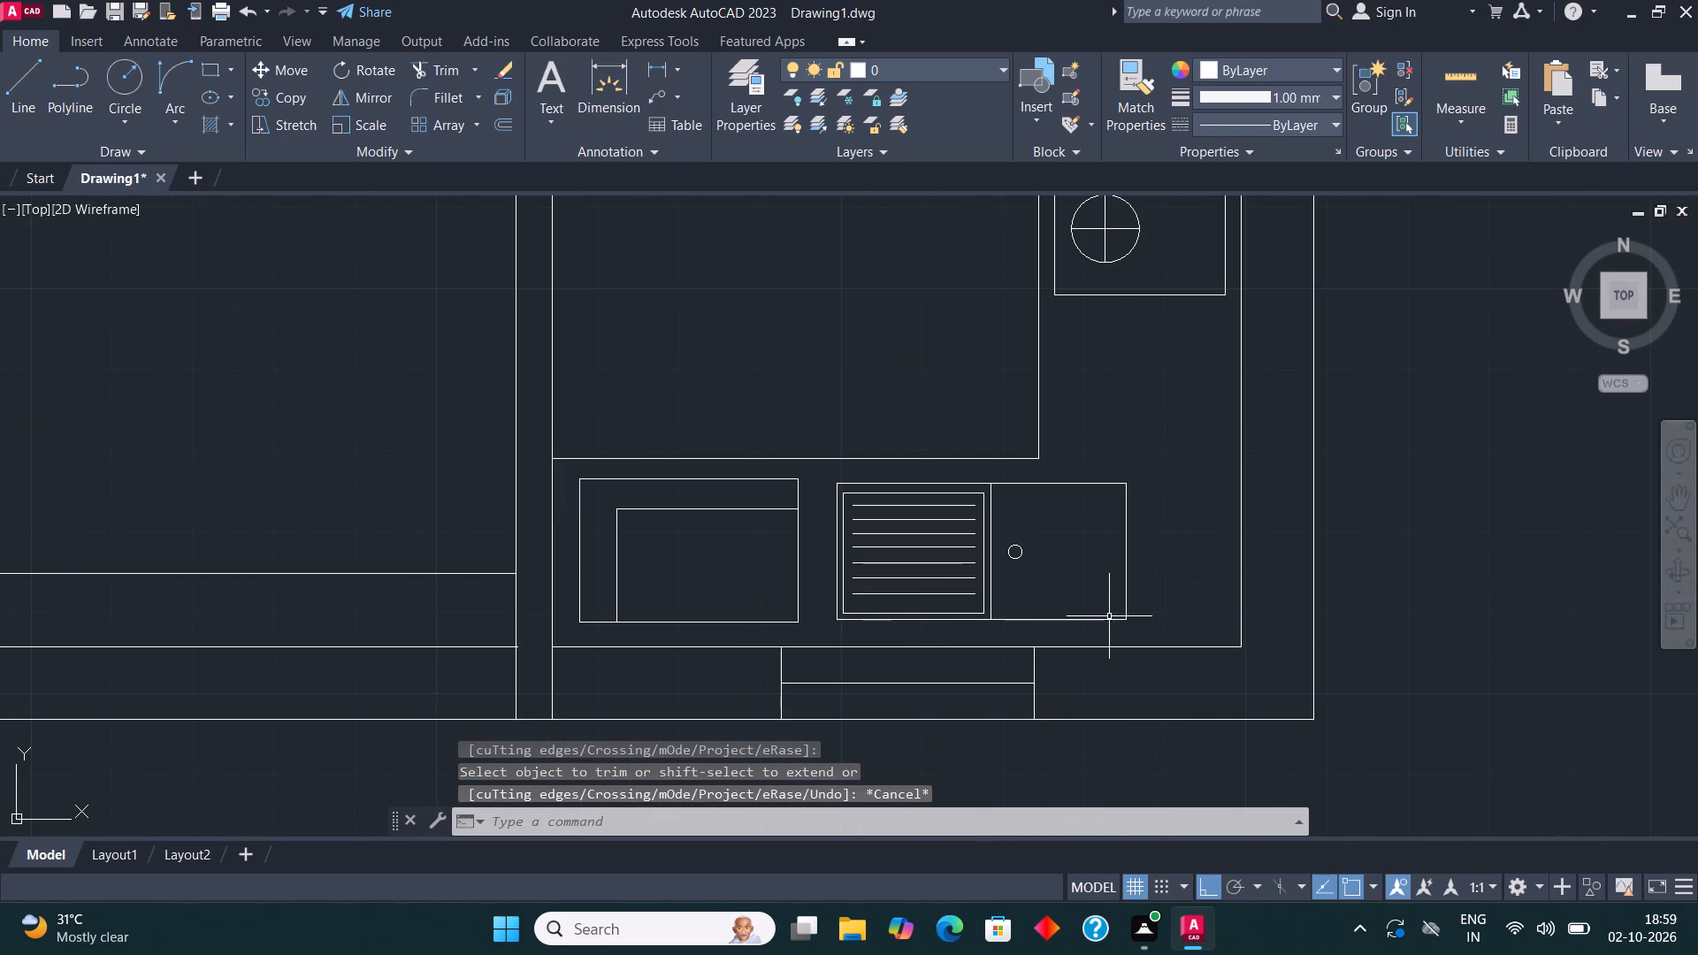
{"action": "middle_click_drag", "start_coordinate": [1099, 616], "coordinate": [902, 841]}
{"action": "scroll", "coordinate": [995, 415], "scroll_direction": "down", "scroll_amount": 2}
{"action": "scroll", "coordinate": [836, 514], "scroll_direction": "up", "scroll_amount": 3}
{"action": "scroll", "coordinate": [836, 514], "scroll_direction": "down", "scroll_amount": 3}
{"action": "middle_click_drag", "start_coordinate": [1260, 354], "coordinate": [1214, 485]}
{"action": "scroll", "coordinate": [1027, 375], "scroll_direction": "up", "scroll_amount": 3}
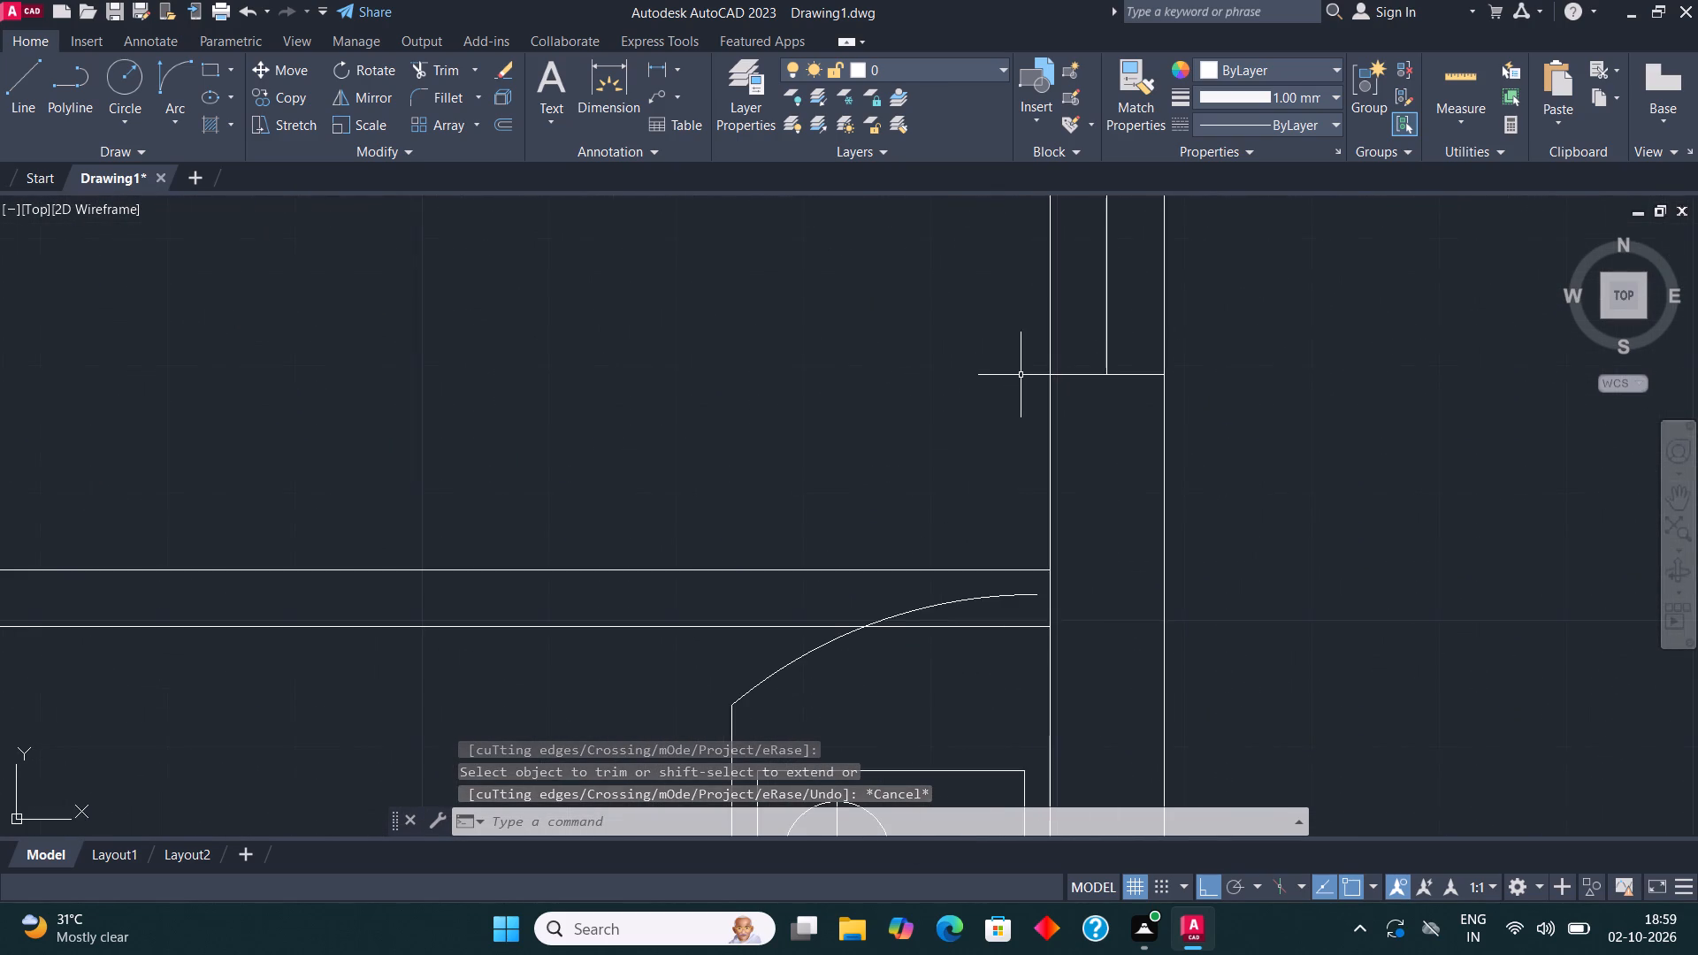
Erase the east kitchen's counter arc that crosses the new top wall.
{"action": "scroll", "coordinate": [1011, 390], "scroll_direction": "down", "scroll_amount": 1}
{"action": "left_click", "coordinate": [995, 523]}
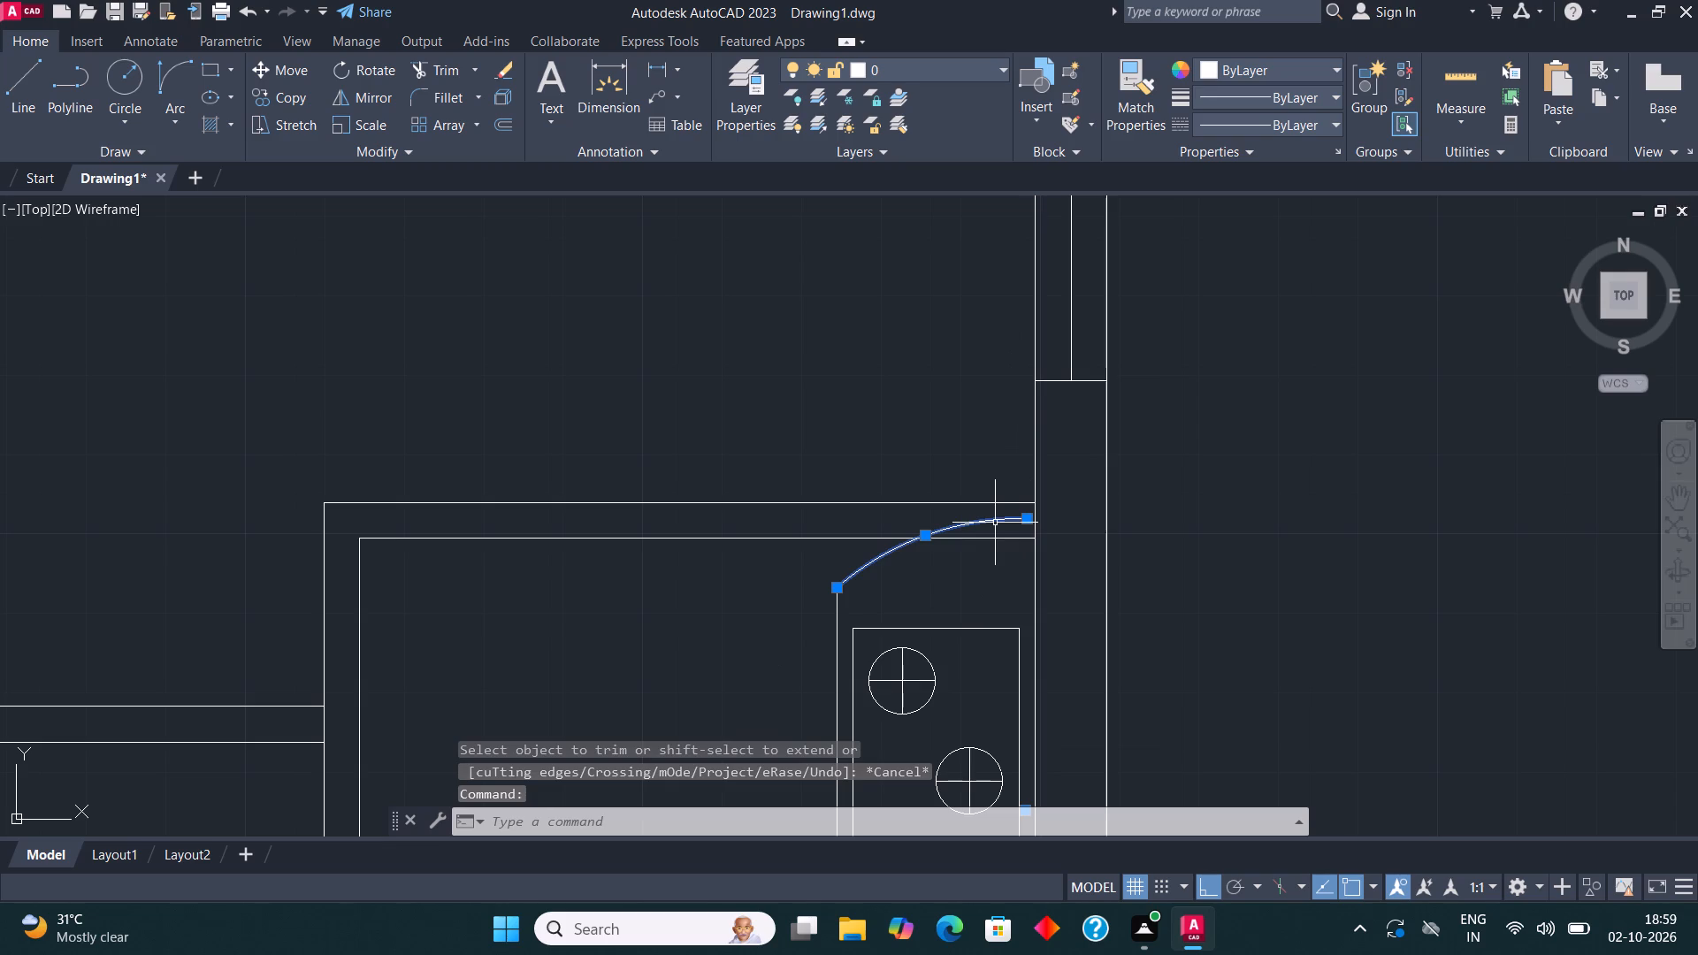
{"action": "key", "text": "Delete"}
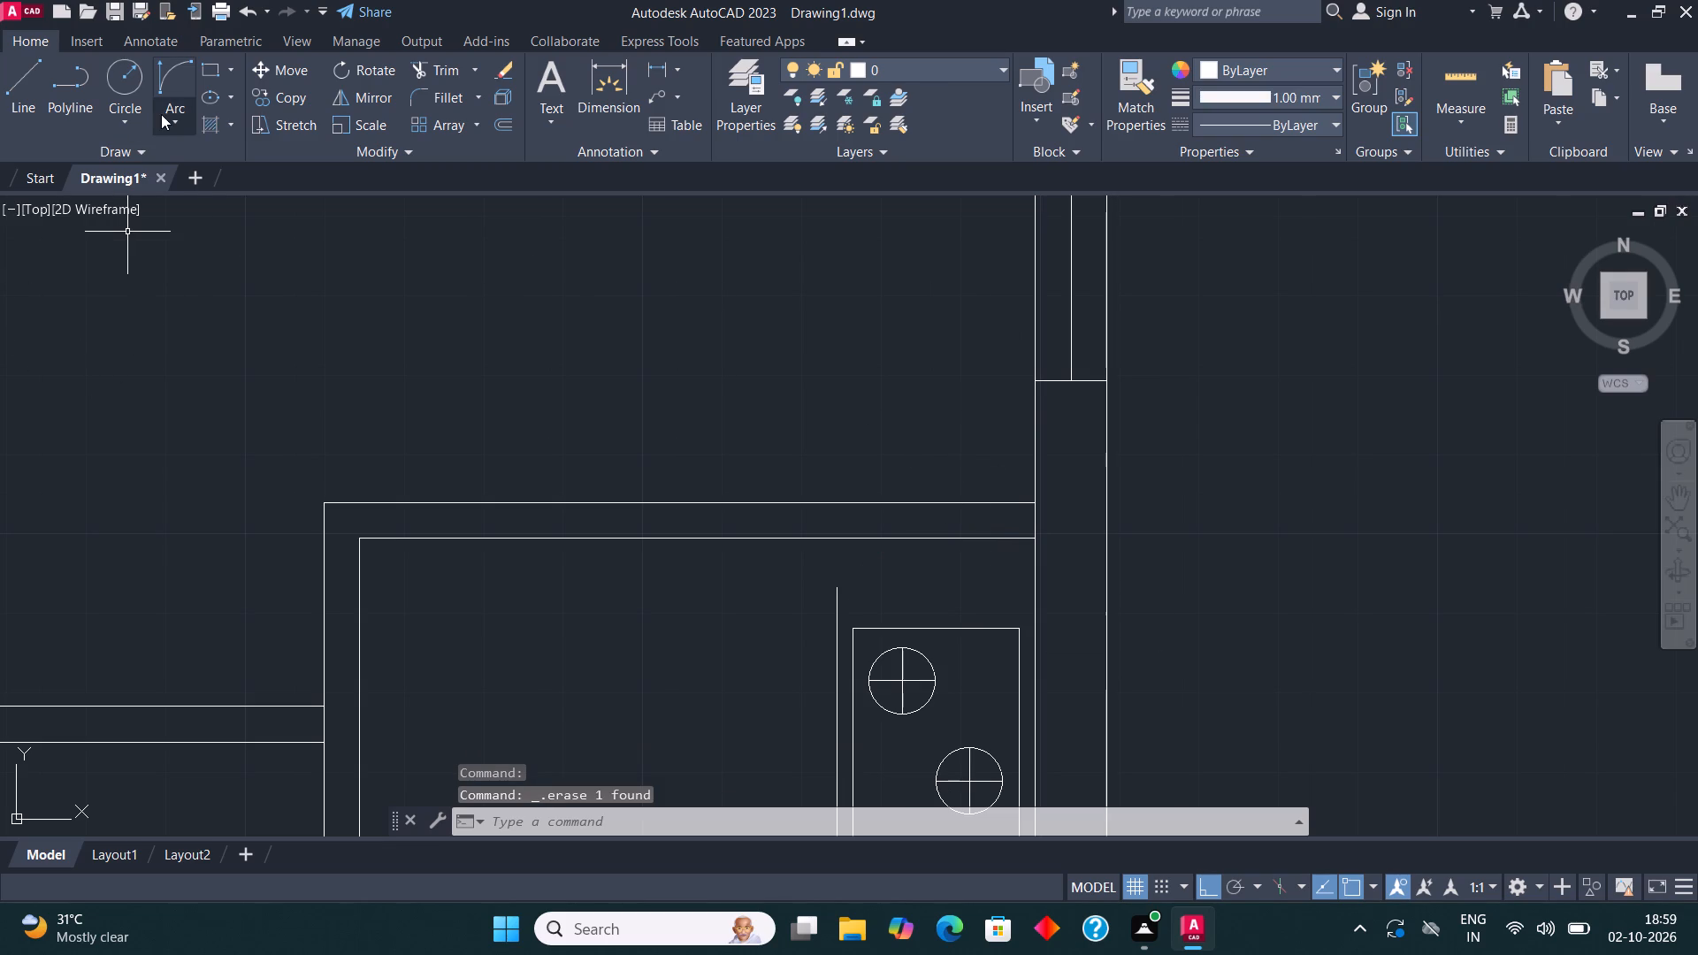
Draw a start-end-direction arc from the east counter edge's top end to the kitchen's northeast inner corner, flattening its midpoint down about 9".
{"action": "left_click", "coordinate": [184, 121]}
{"action": "left_click", "coordinate": [287, 388]}
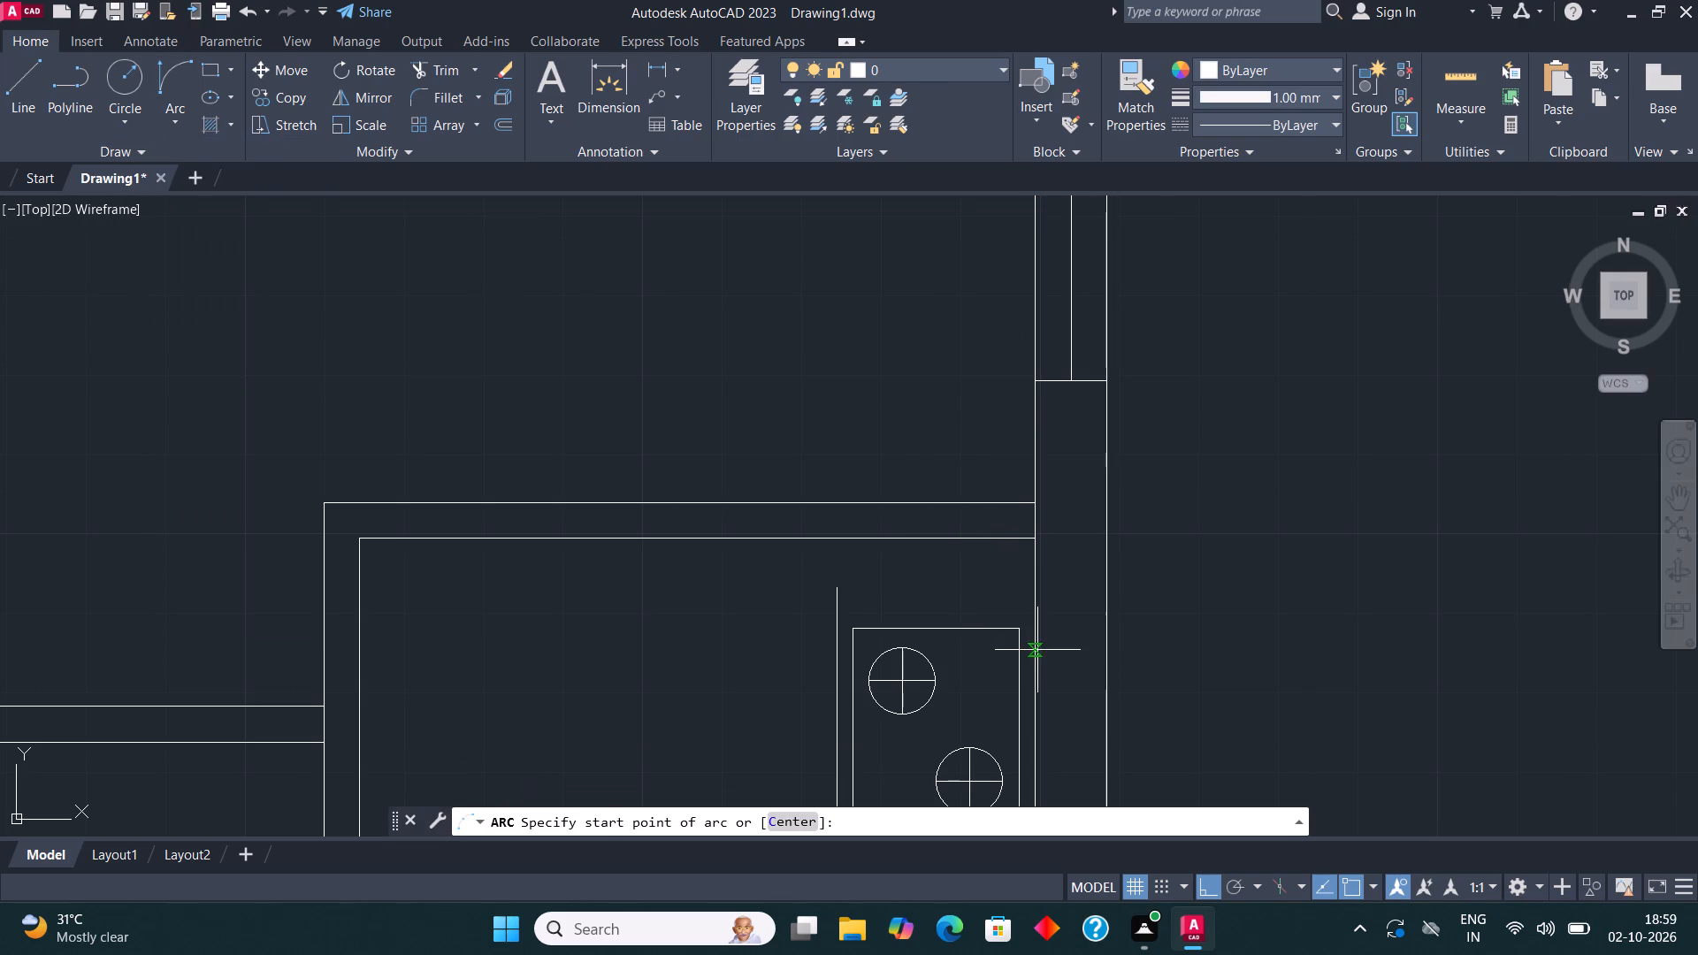
{"action": "left_click", "coordinate": [838, 593]}
{"action": "left_click", "coordinate": [1029, 535]}
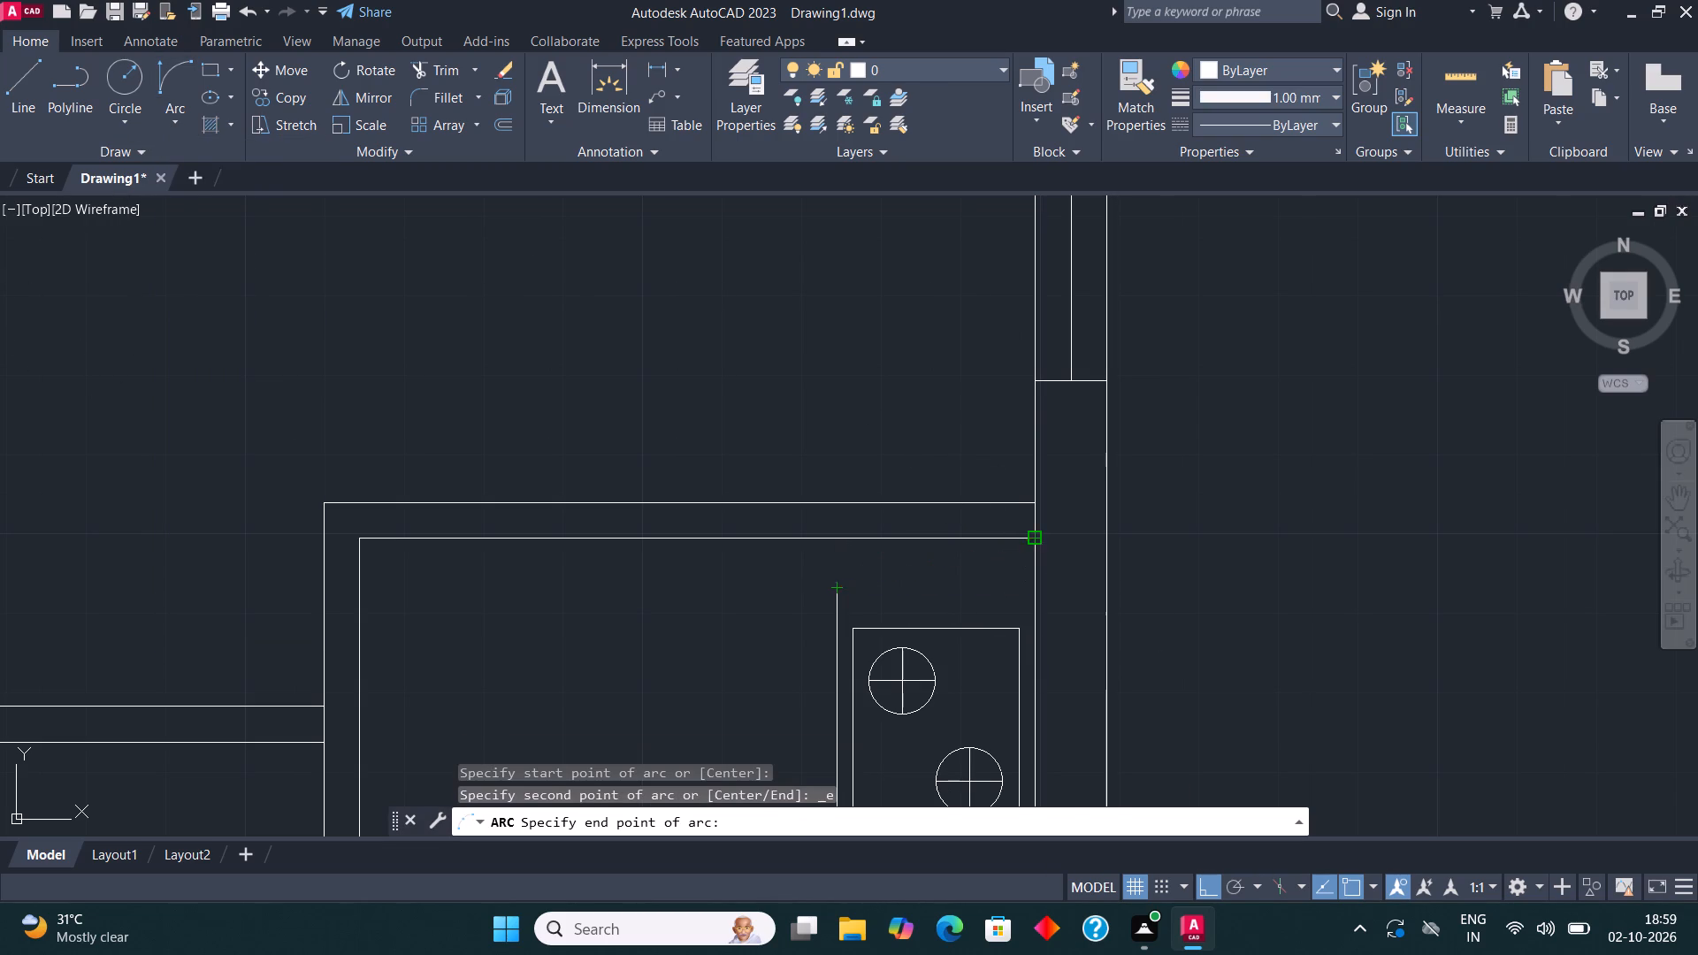
{"action": "left_click", "coordinate": [925, 490]}
{"action": "scroll", "coordinate": [932, 494], "scroll_direction": "up", "scroll_amount": 1}
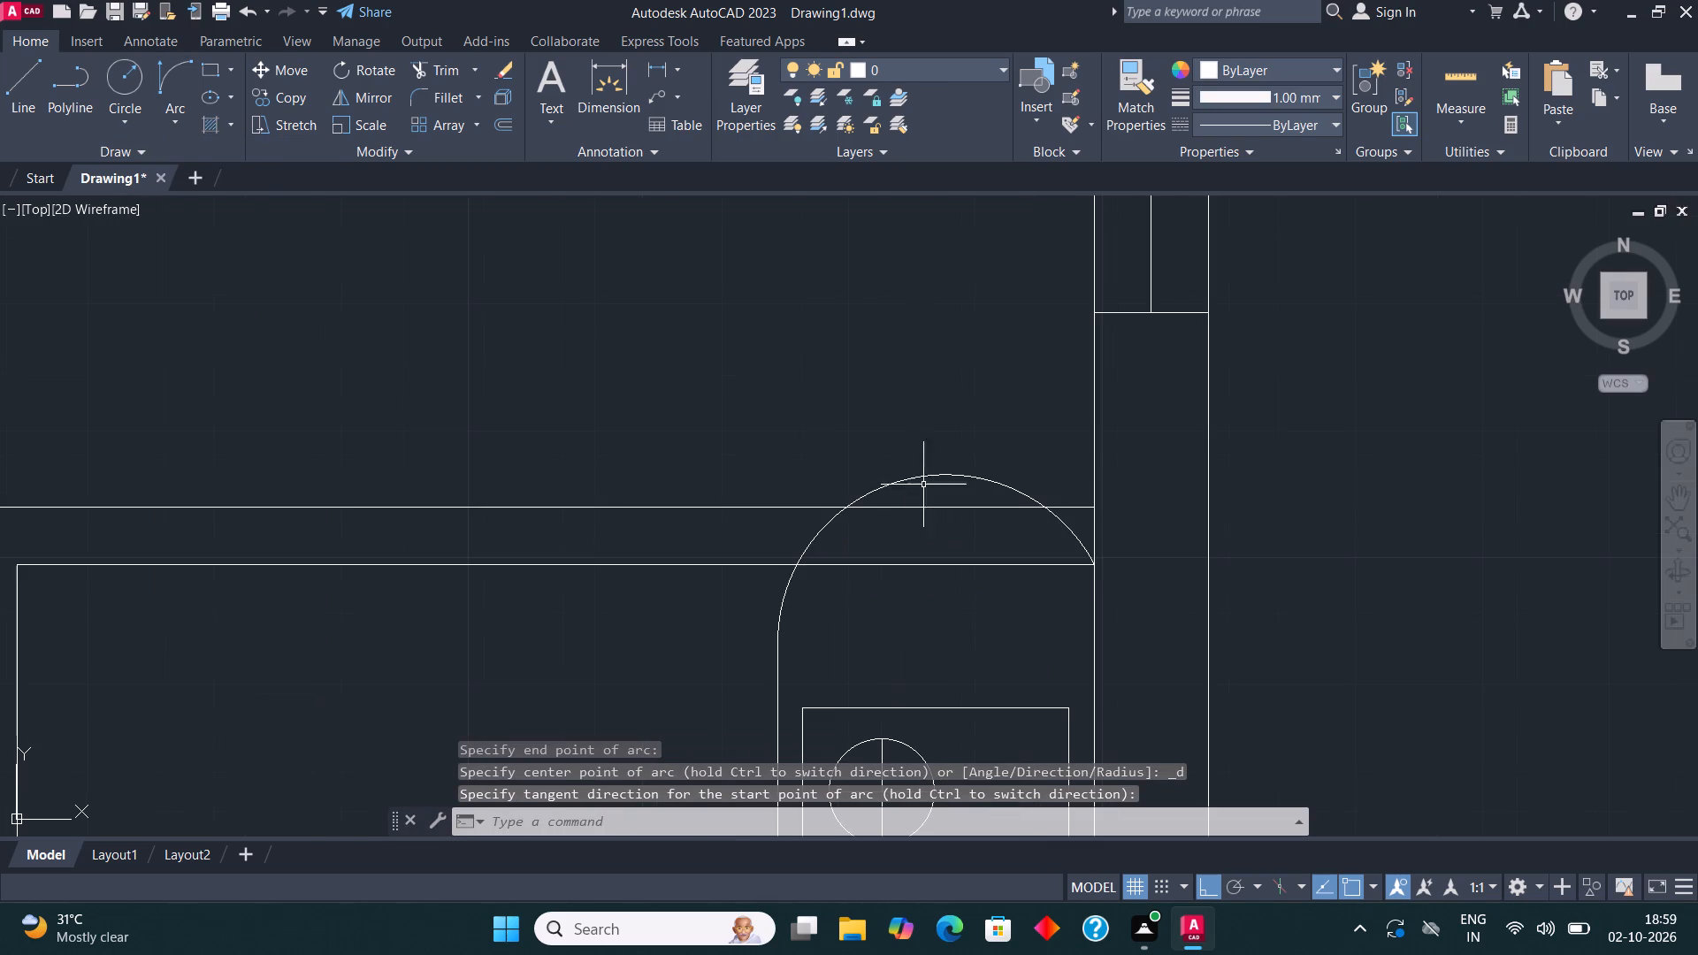
{"action": "left_click", "coordinate": [912, 477]}
{"action": "left_click", "coordinate": [909, 479]}
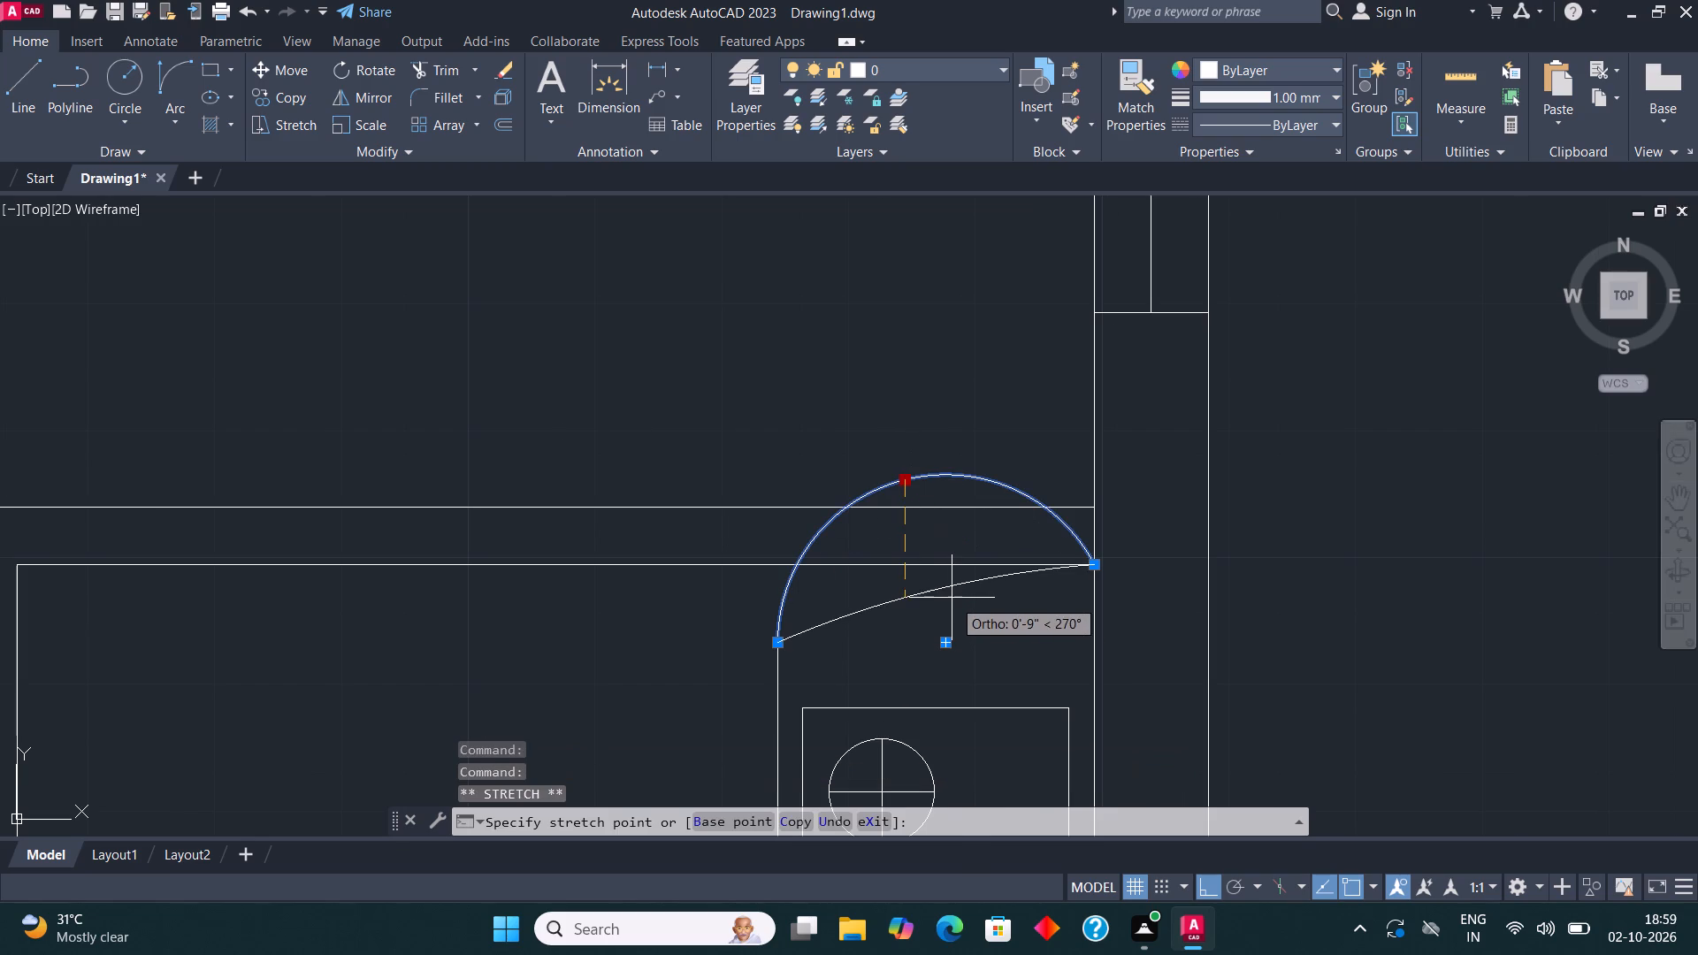
{"action": "left_click", "coordinate": [949, 592]}
{"action": "scroll", "coordinate": [933, 413], "scroll_direction": "down", "scroll_amount": 3}
{"action": "key", "text": "Escape"}
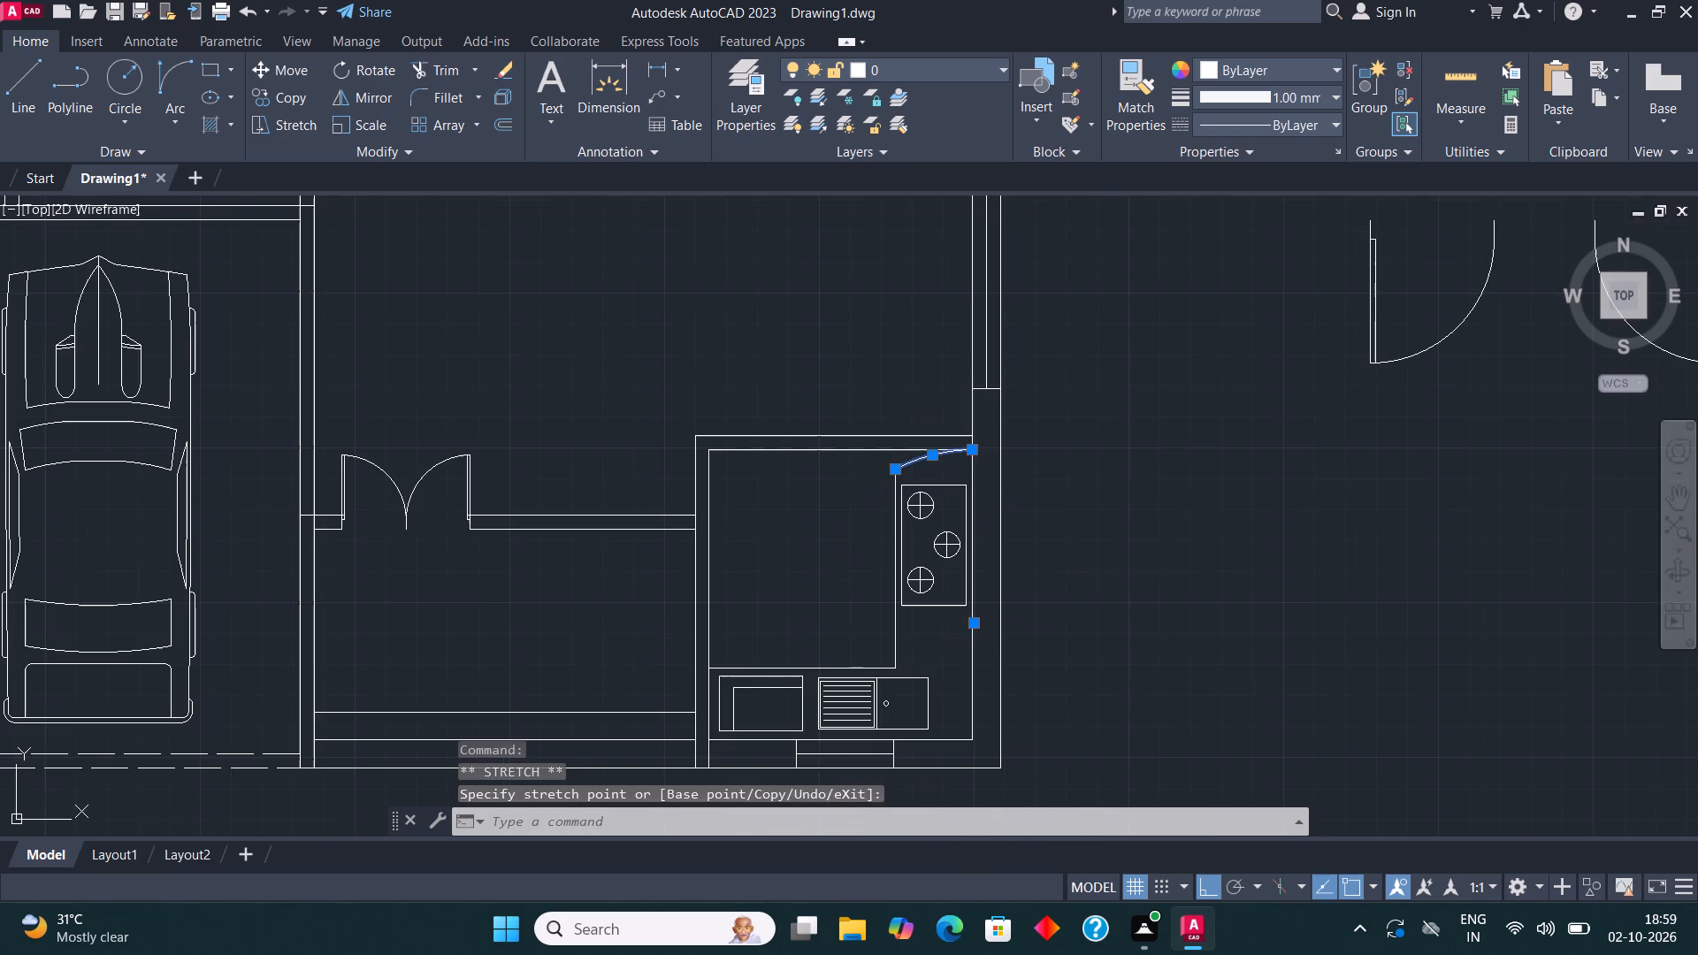
Copy the west unit's dining table and four chairs about 42'-4" east, placing the set above the east kitchen beside the window.
{"action": "scroll", "coordinate": [1191, 416], "scroll_direction": "down", "scroll_amount": 1}
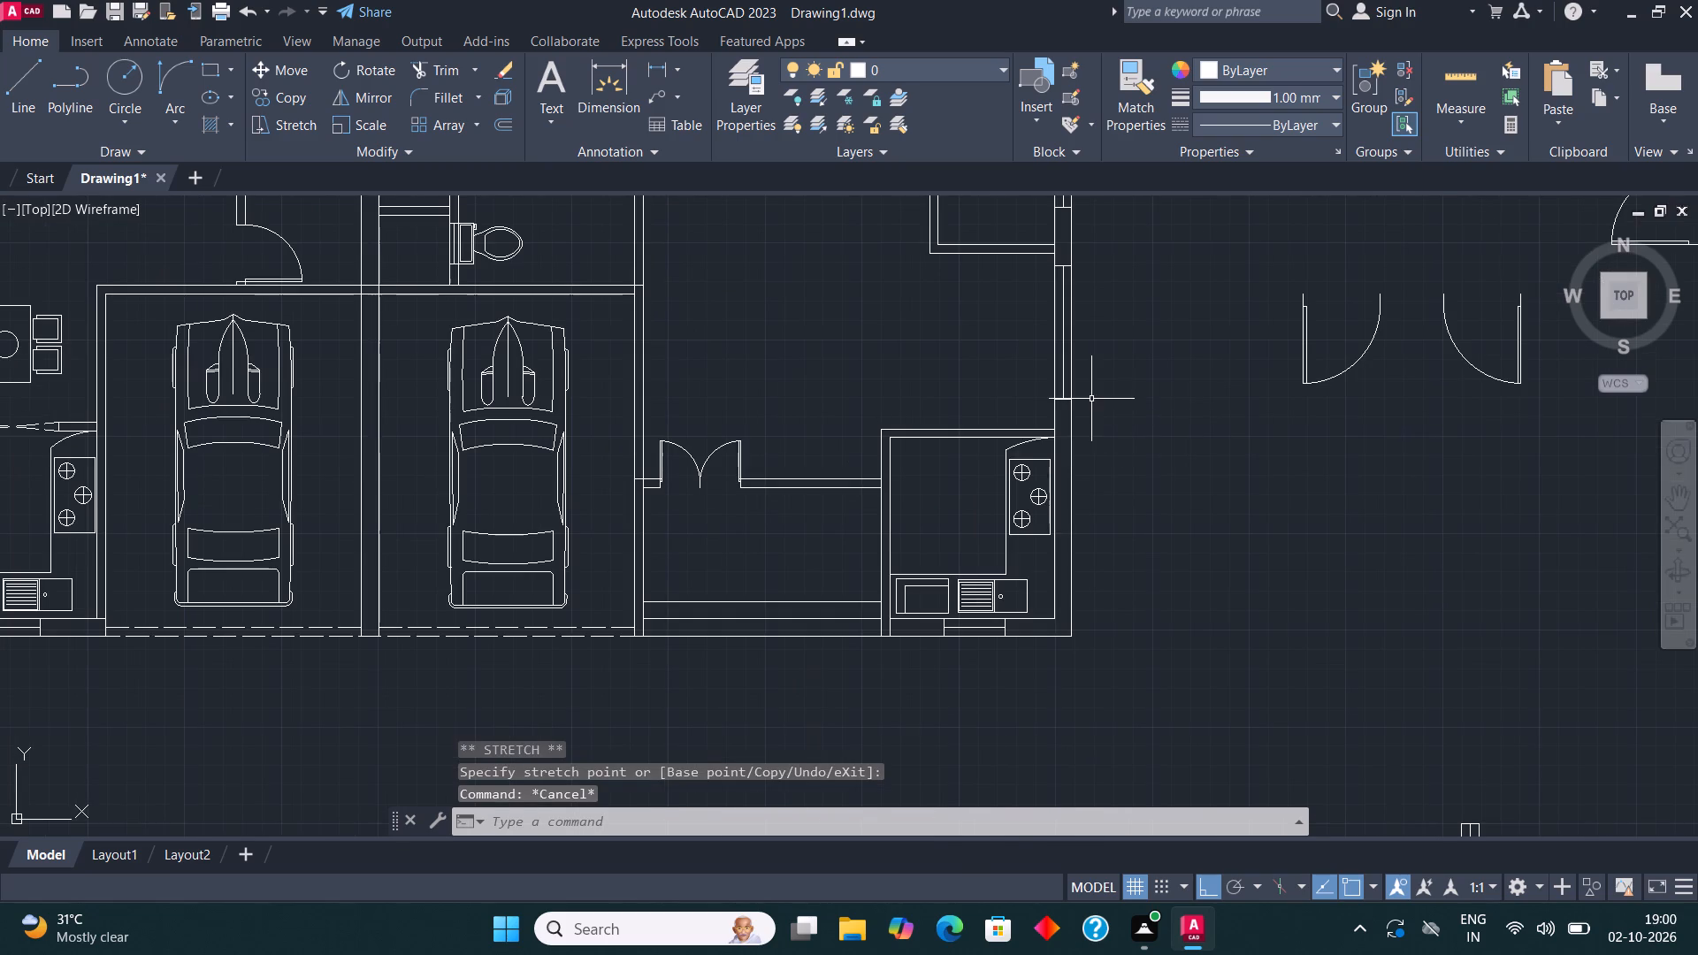
{"action": "scroll", "coordinate": [1150, 501], "scroll_direction": "down", "scroll_amount": 3}
{"action": "scroll", "coordinate": [903, 446], "scroll_direction": "up", "scroll_amount": 3}
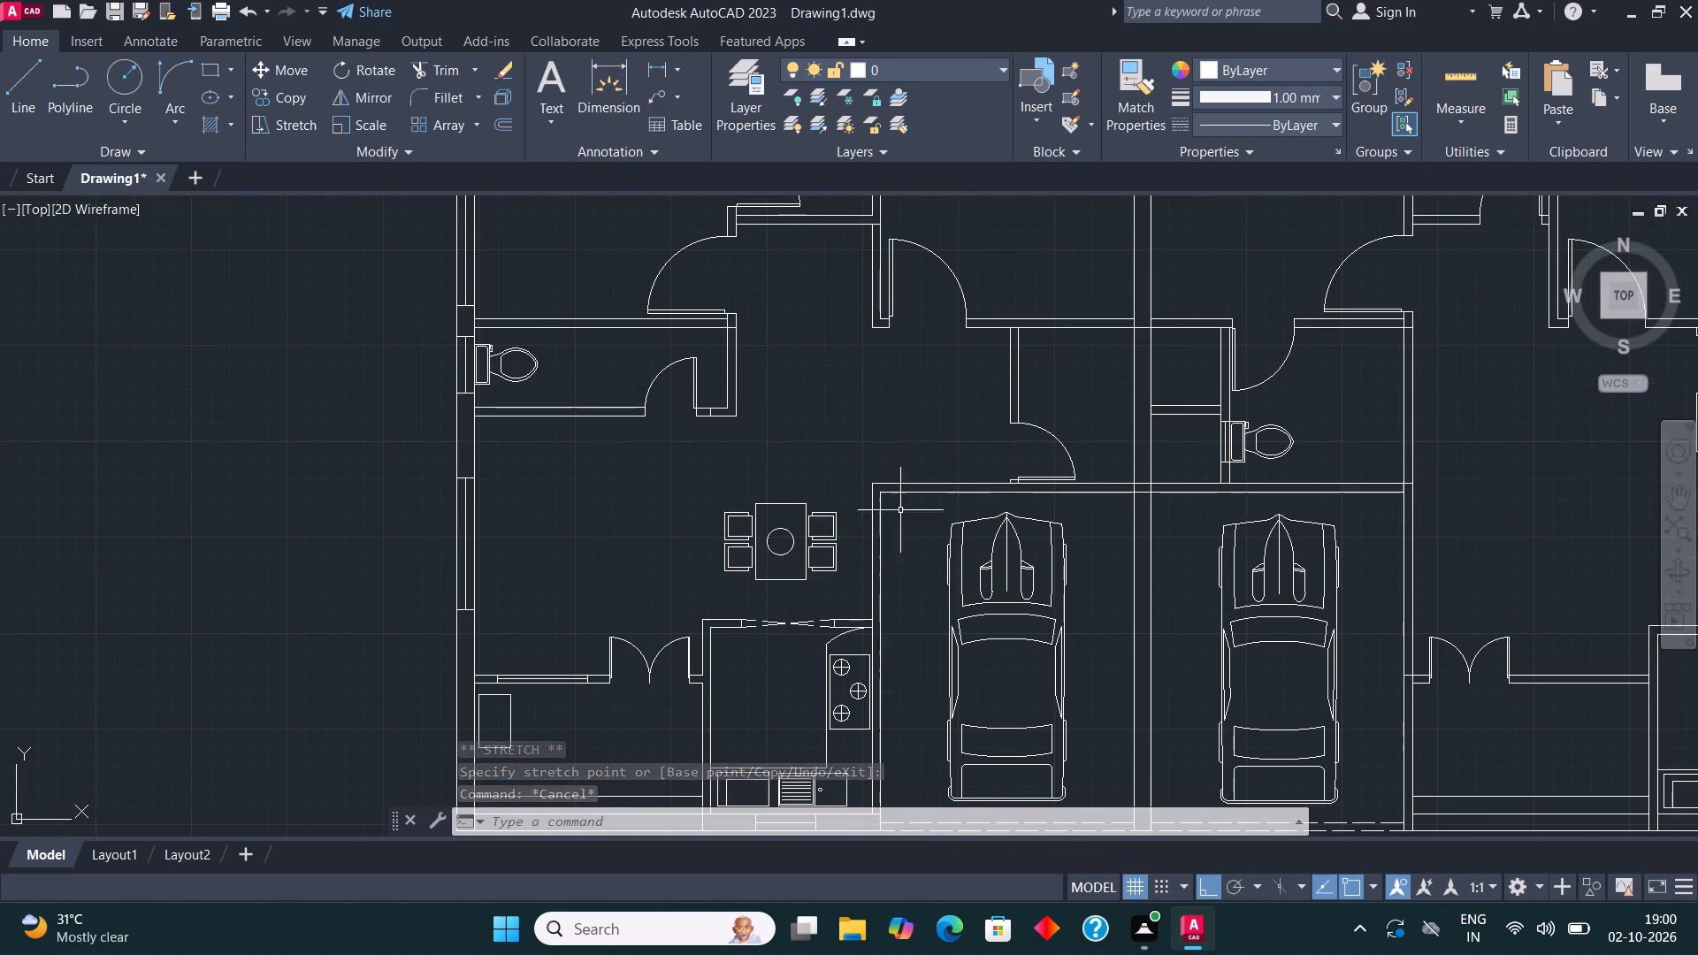
{"action": "left_click", "coordinate": [848, 607]}
{"action": "left_click", "coordinate": [684, 476]}
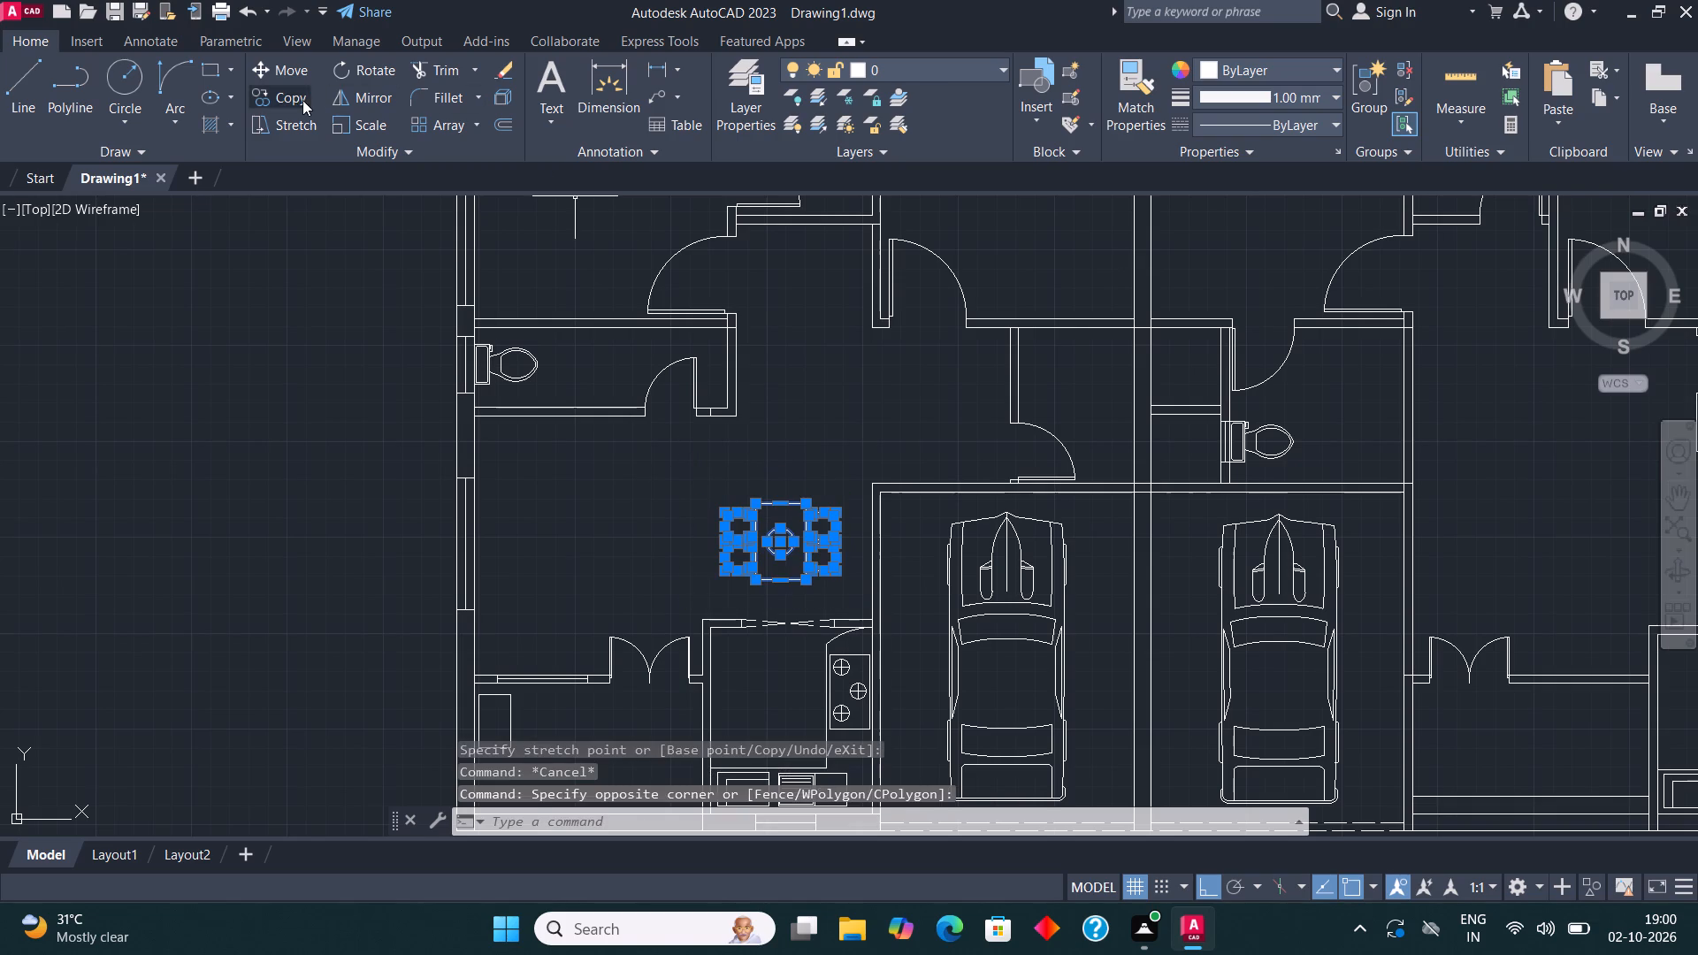
{"action": "left_click", "coordinate": [298, 100]}
{"action": "left_click", "coordinate": [787, 543]}
{"action": "scroll", "coordinate": [773, 559], "scroll_direction": "down", "scroll_amount": 2}
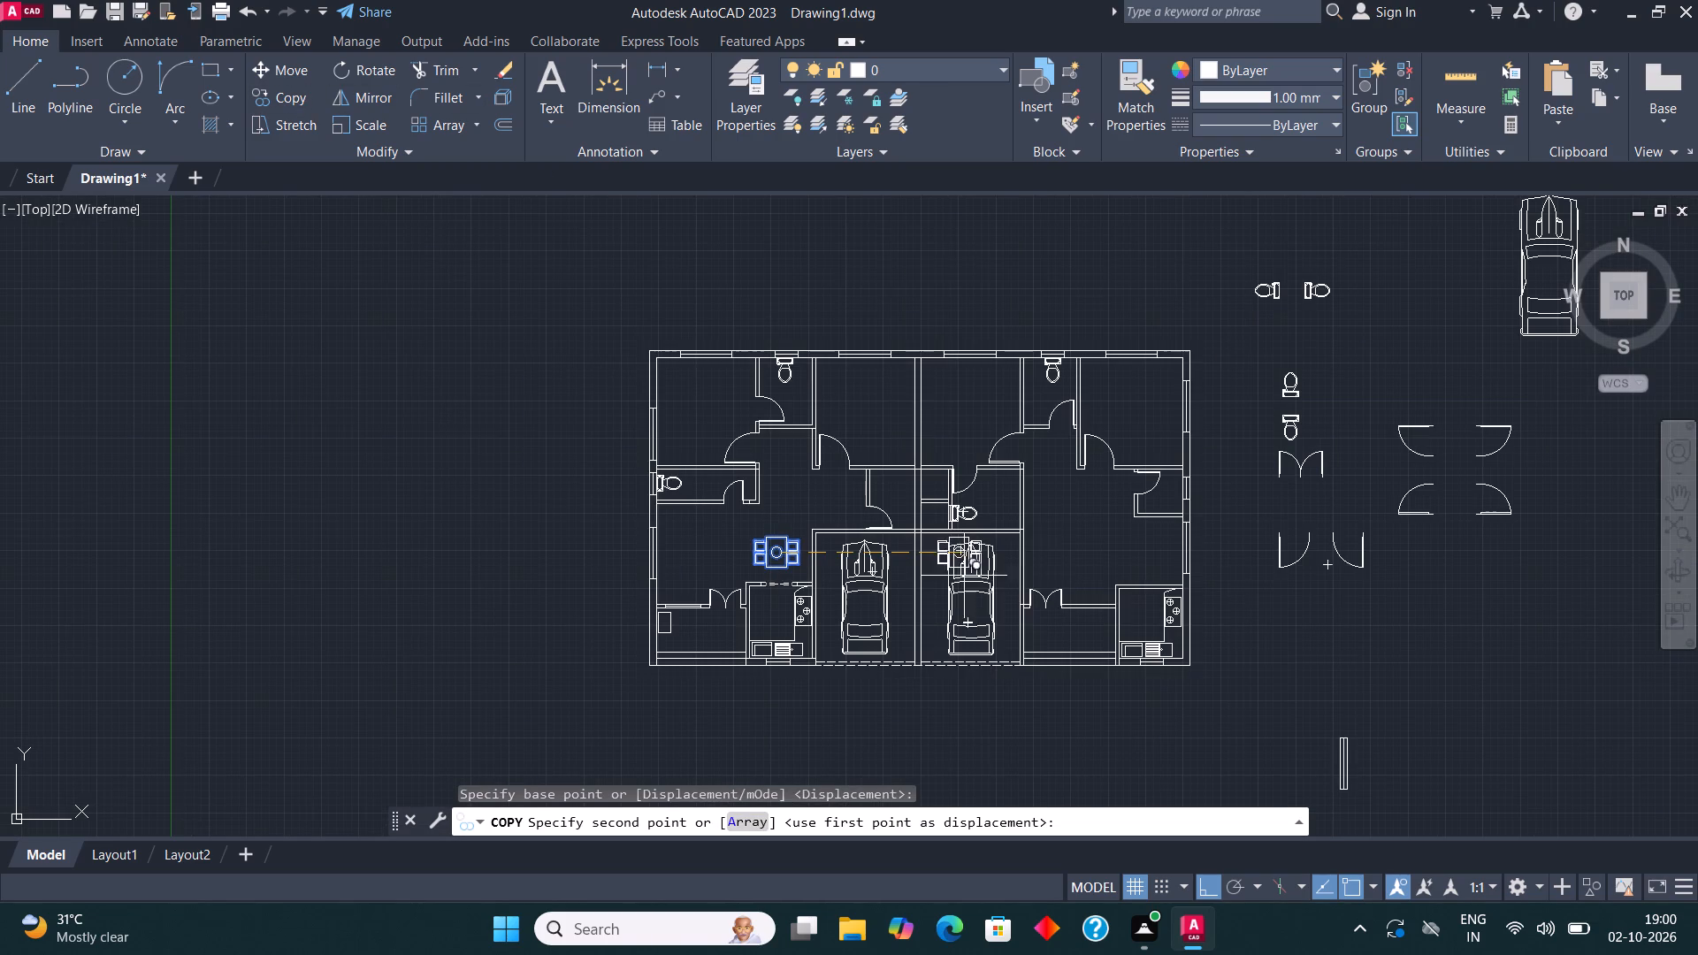
{"action": "scroll", "coordinate": [1143, 572], "scroll_direction": "up", "scroll_amount": 3}
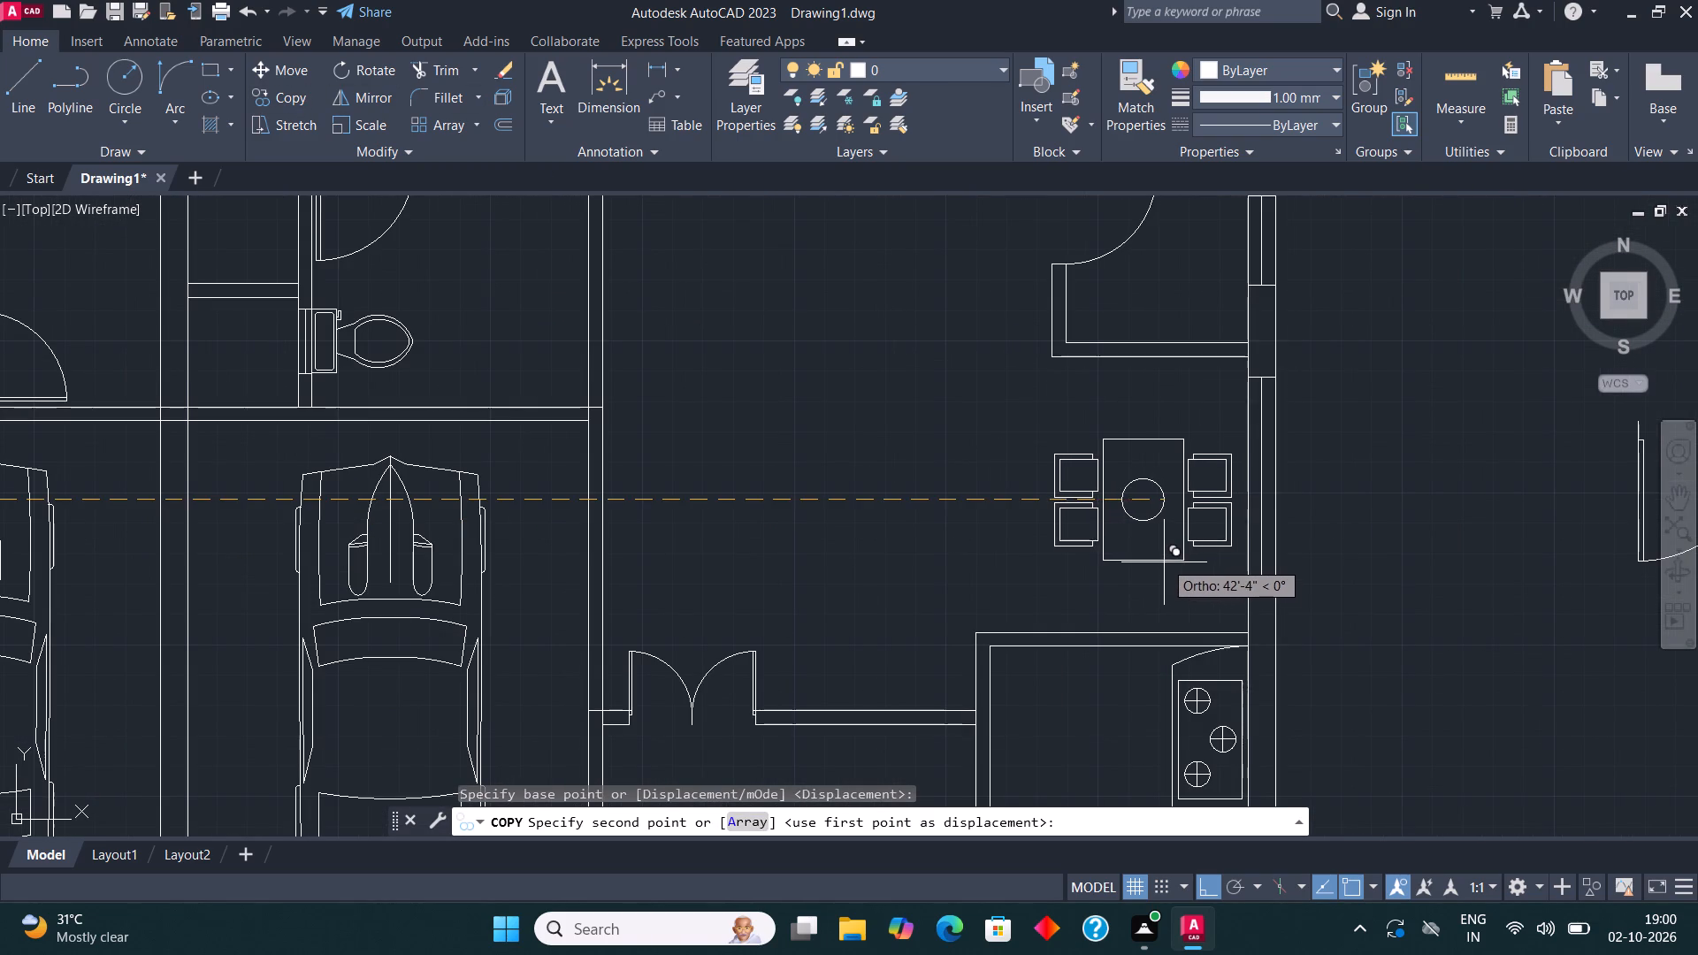
{"action": "left_click", "coordinate": [1164, 561]}
{"action": "key", "text": "Escape"}
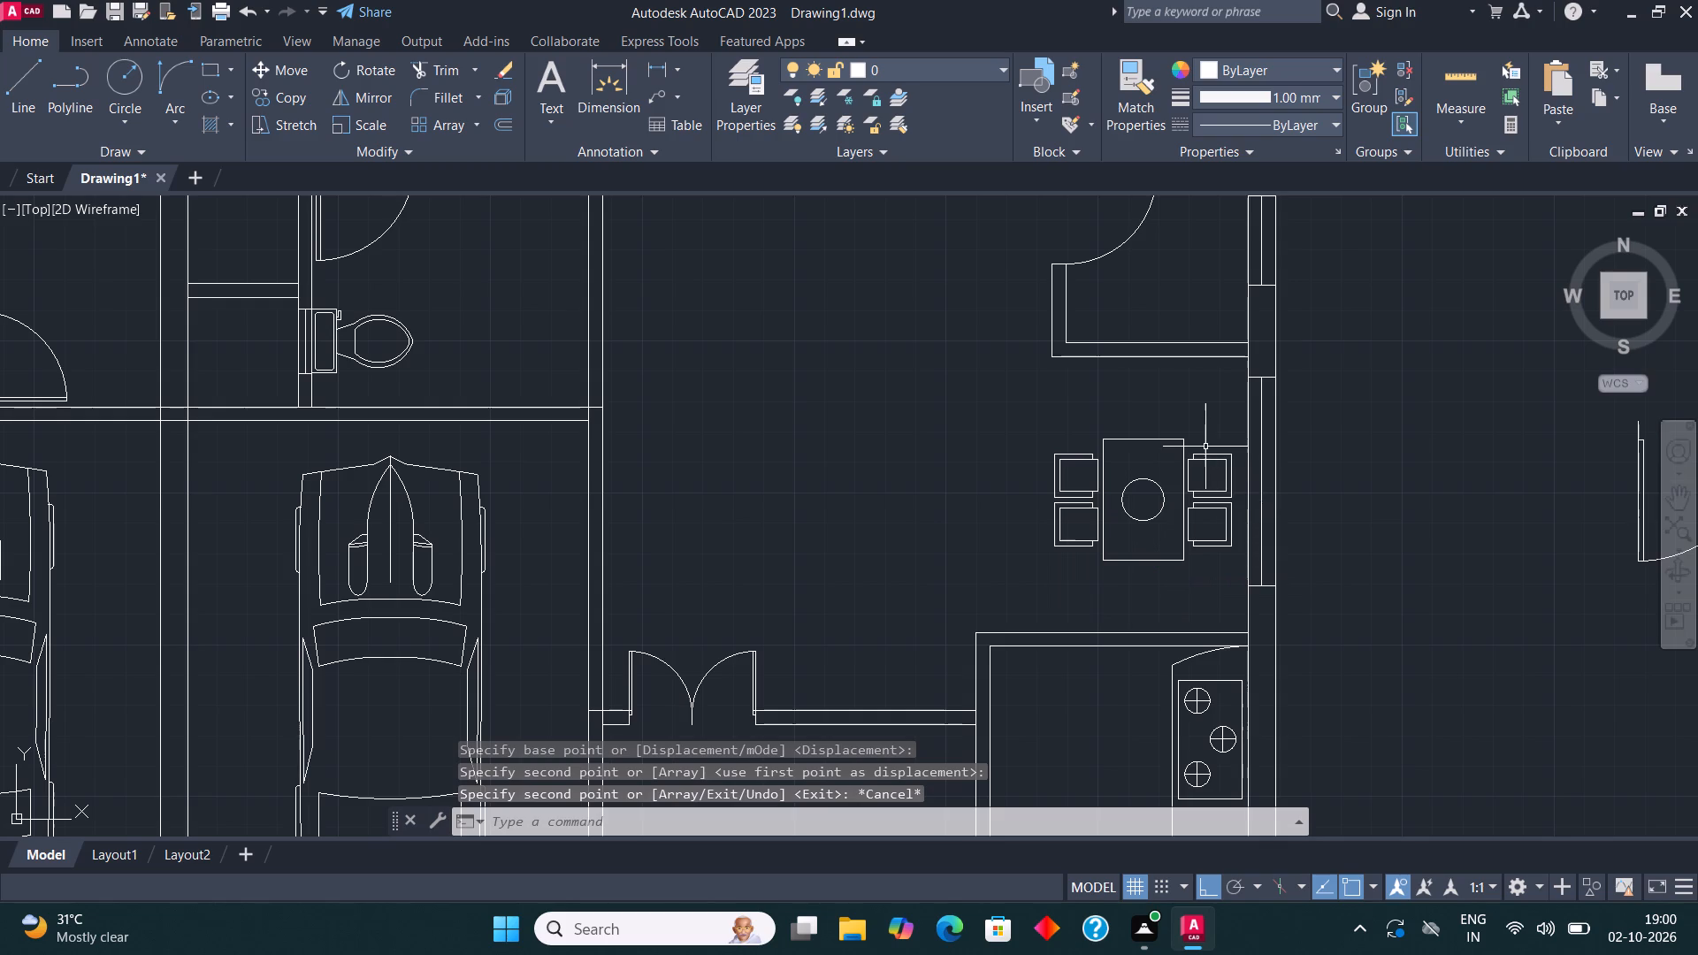
Draw a narrow vertical rectangle for a sofa seat in the east unit's living area, west of the dining set.
{"action": "scroll", "coordinate": [1052, 462], "scroll_direction": "down", "scroll_amount": 1}
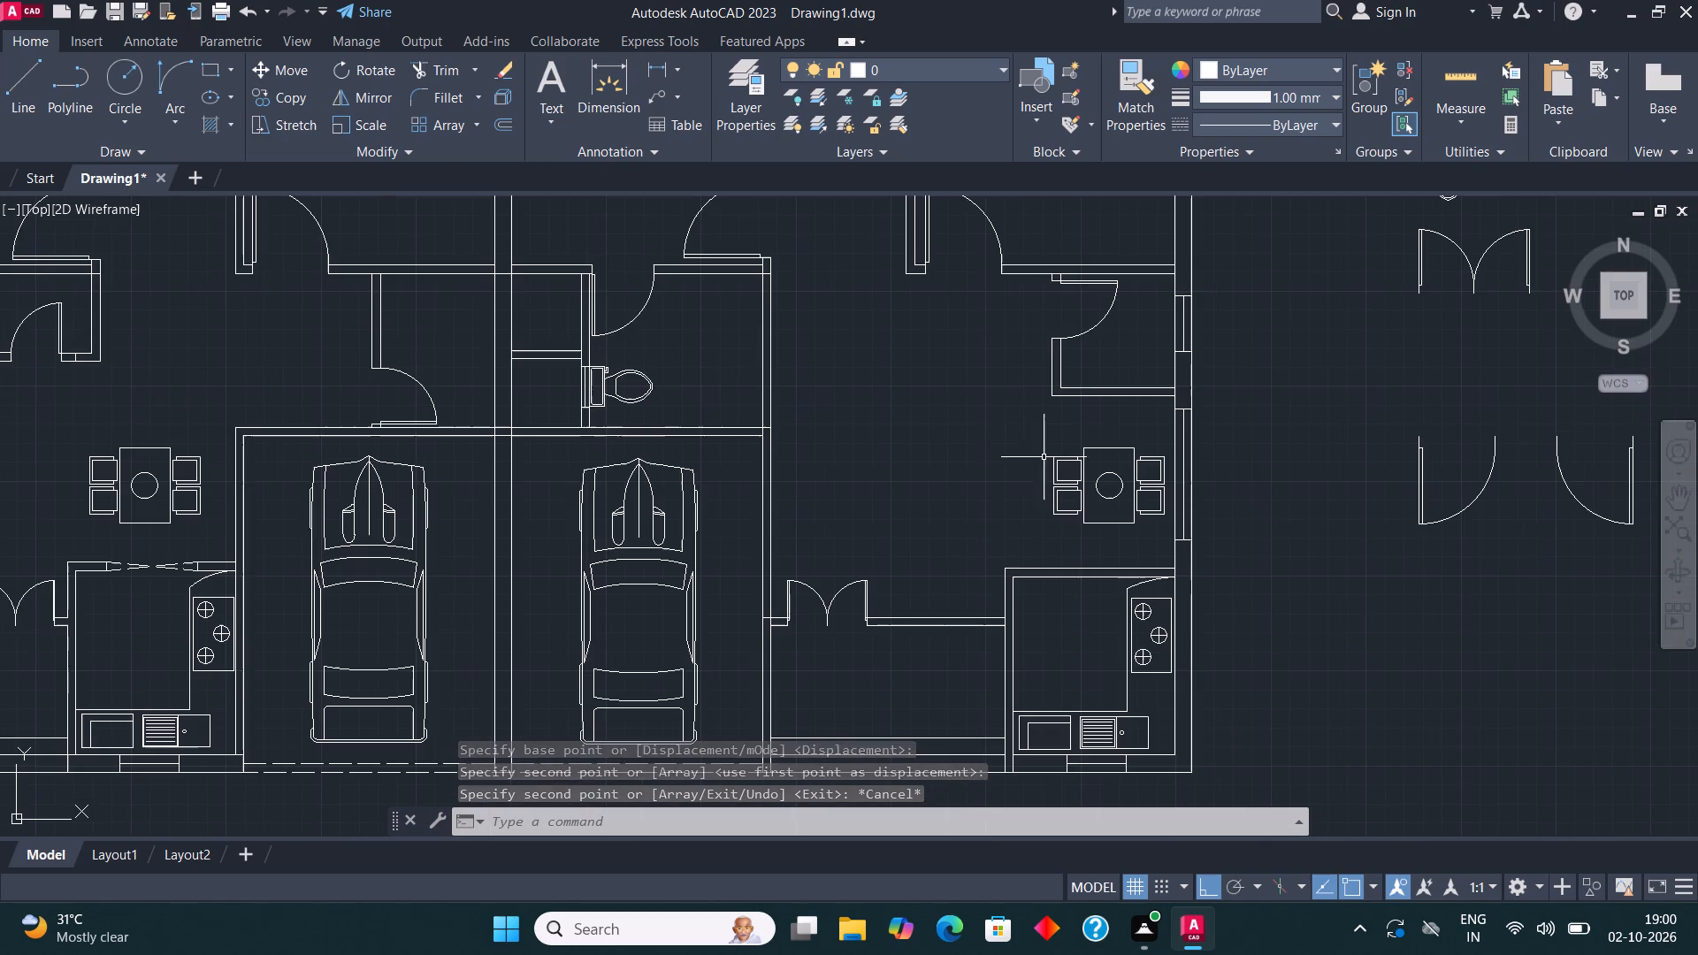
{"action": "middle_click_drag", "start_coordinate": [1014, 432], "coordinate": [955, 489]}
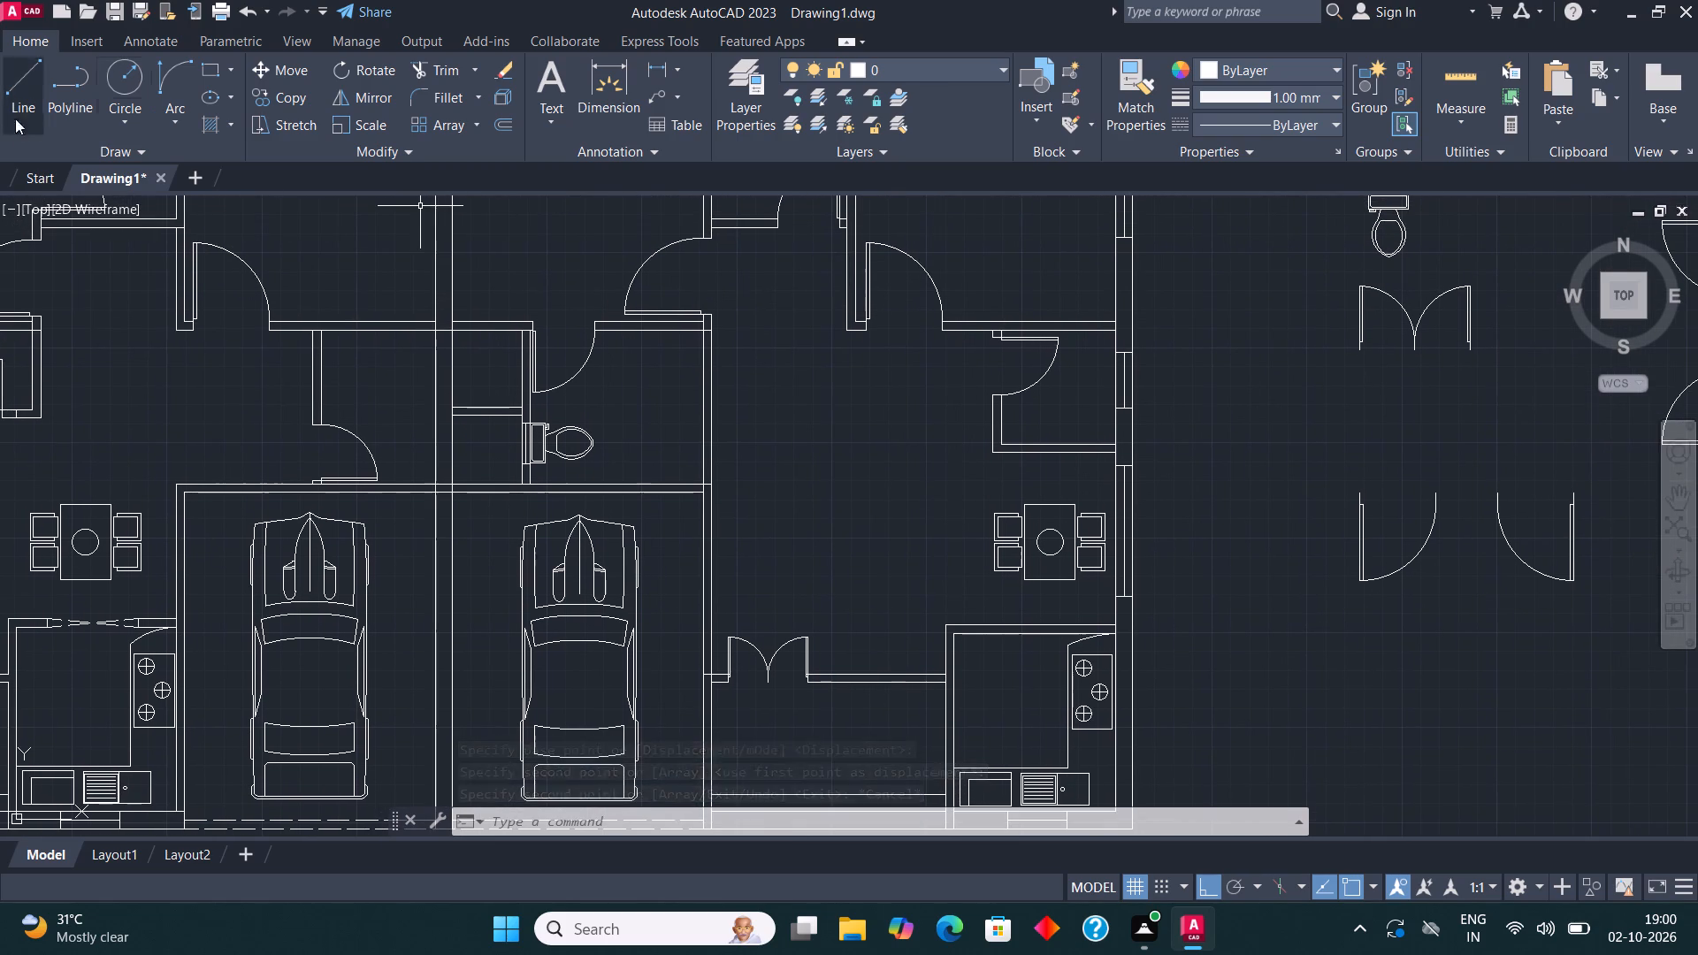
{"action": "left_click", "coordinate": [209, 73]}
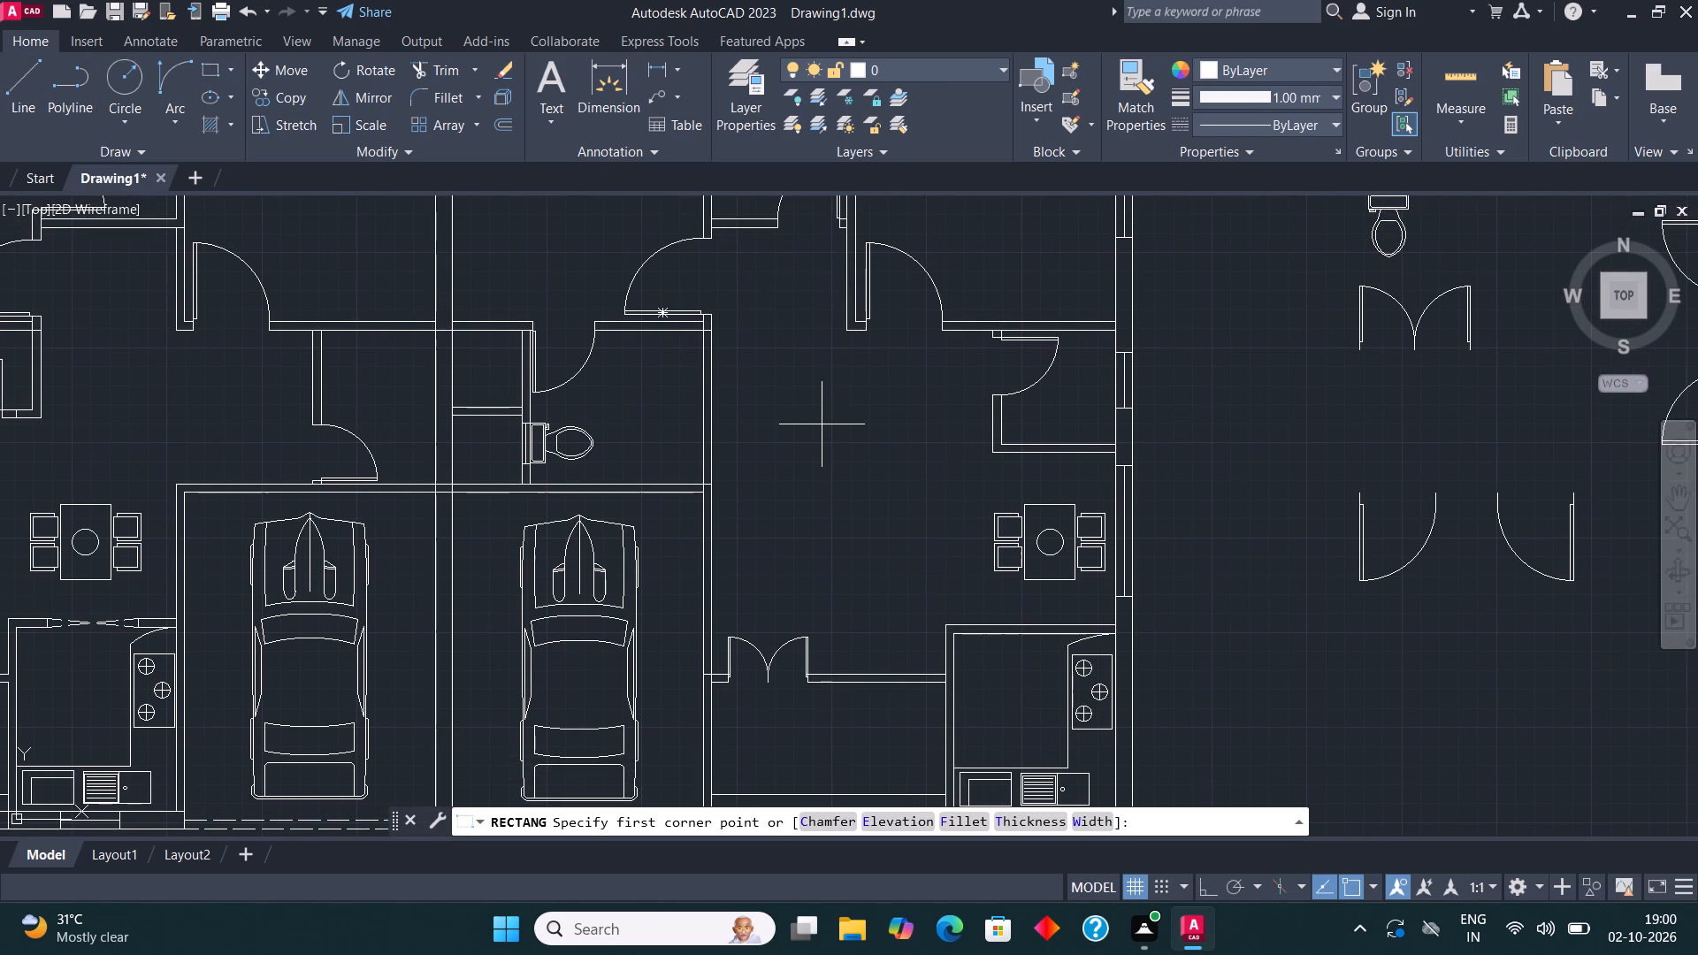
{"action": "scroll", "coordinate": [912, 505], "scroll_direction": "up", "scroll_amount": 1}
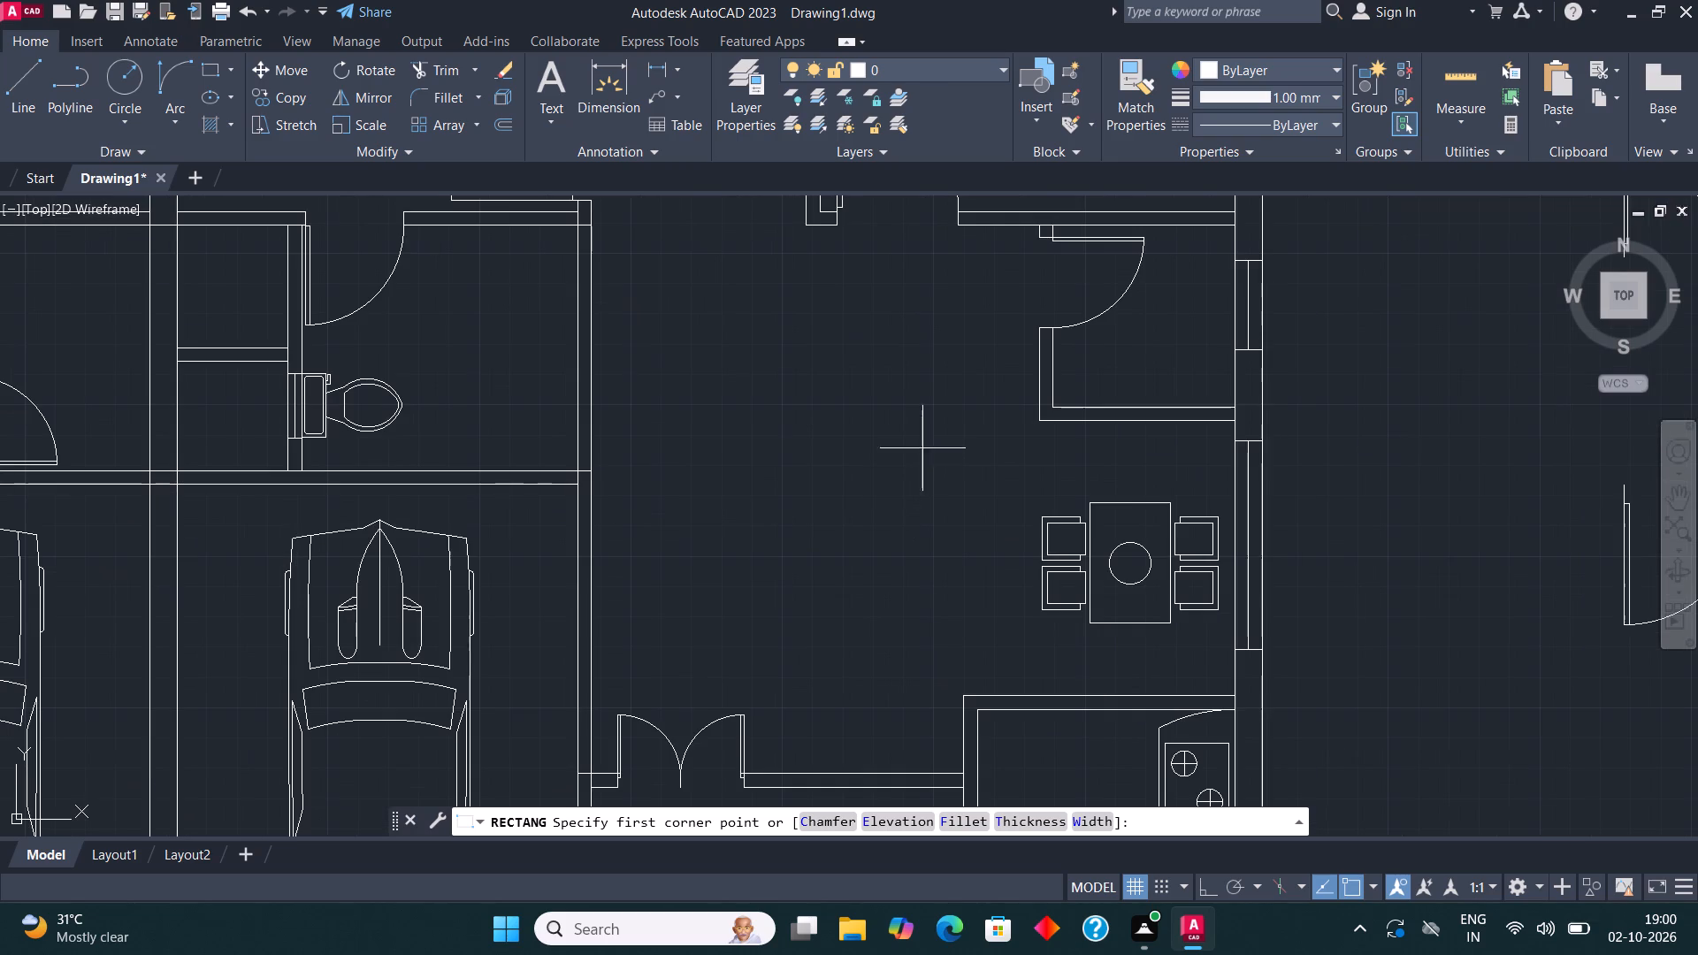
{"action": "left_click", "coordinate": [924, 423]}
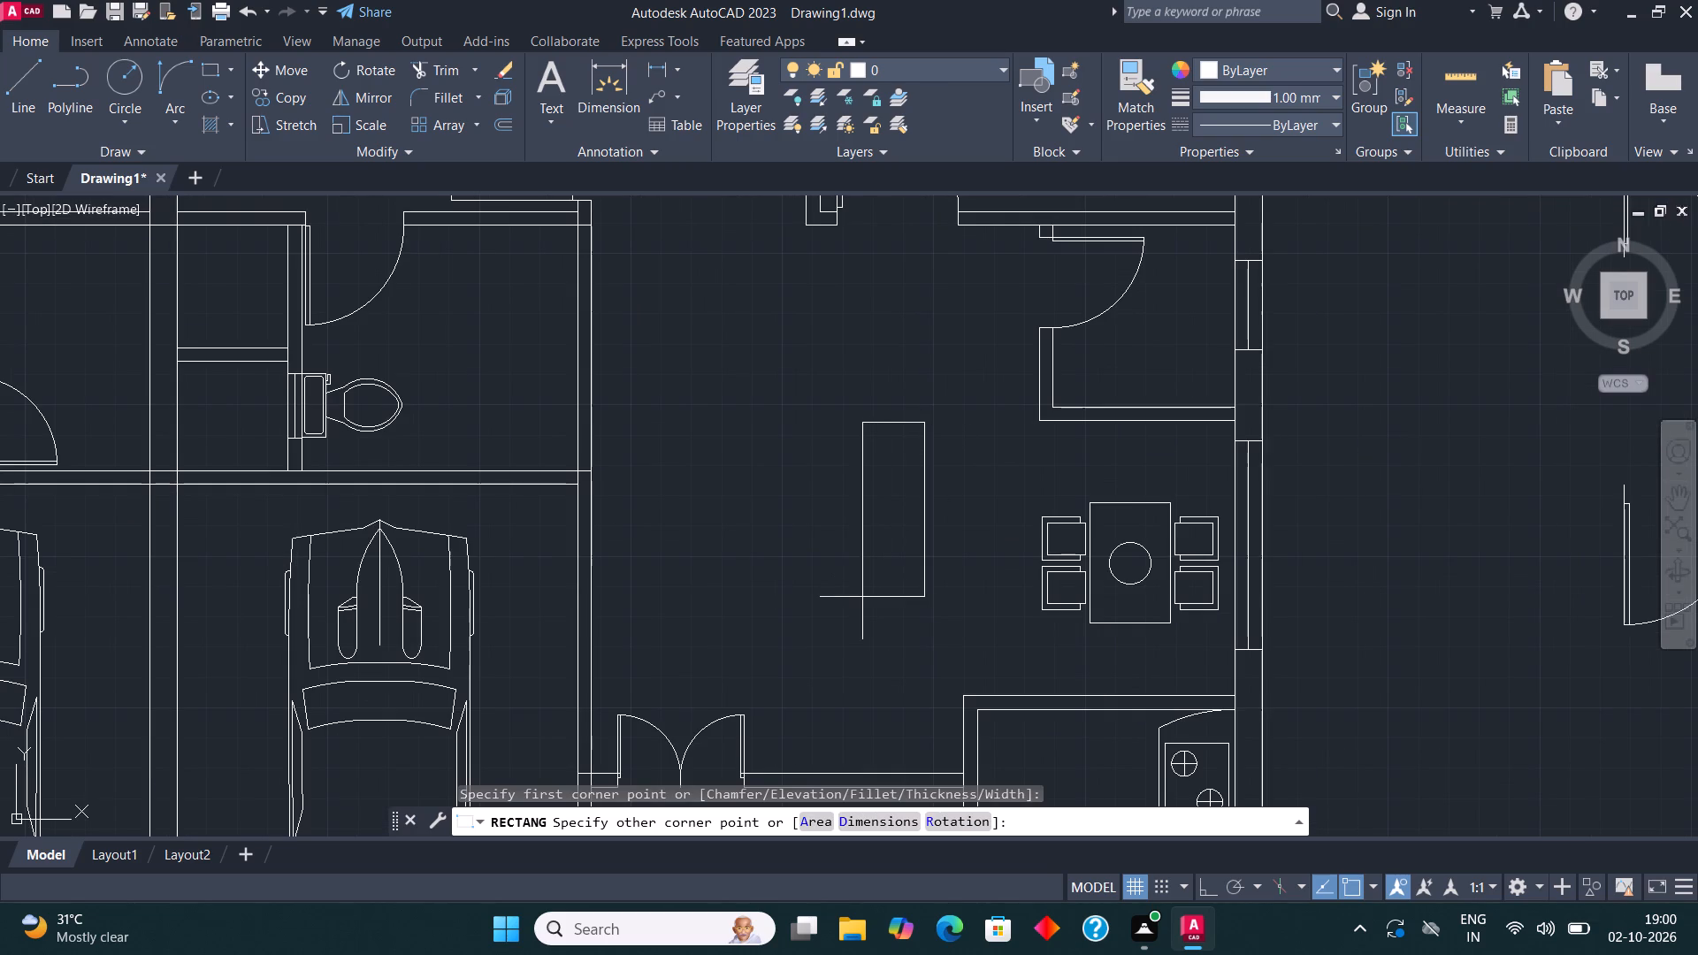
{"action": "left_click", "coordinate": [856, 602]}
Draw the sofa's backrest and arms with straight lines around the seat rectangle's top, east and bottom sides.
{"action": "left_click", "coordinate": [27, 84]}
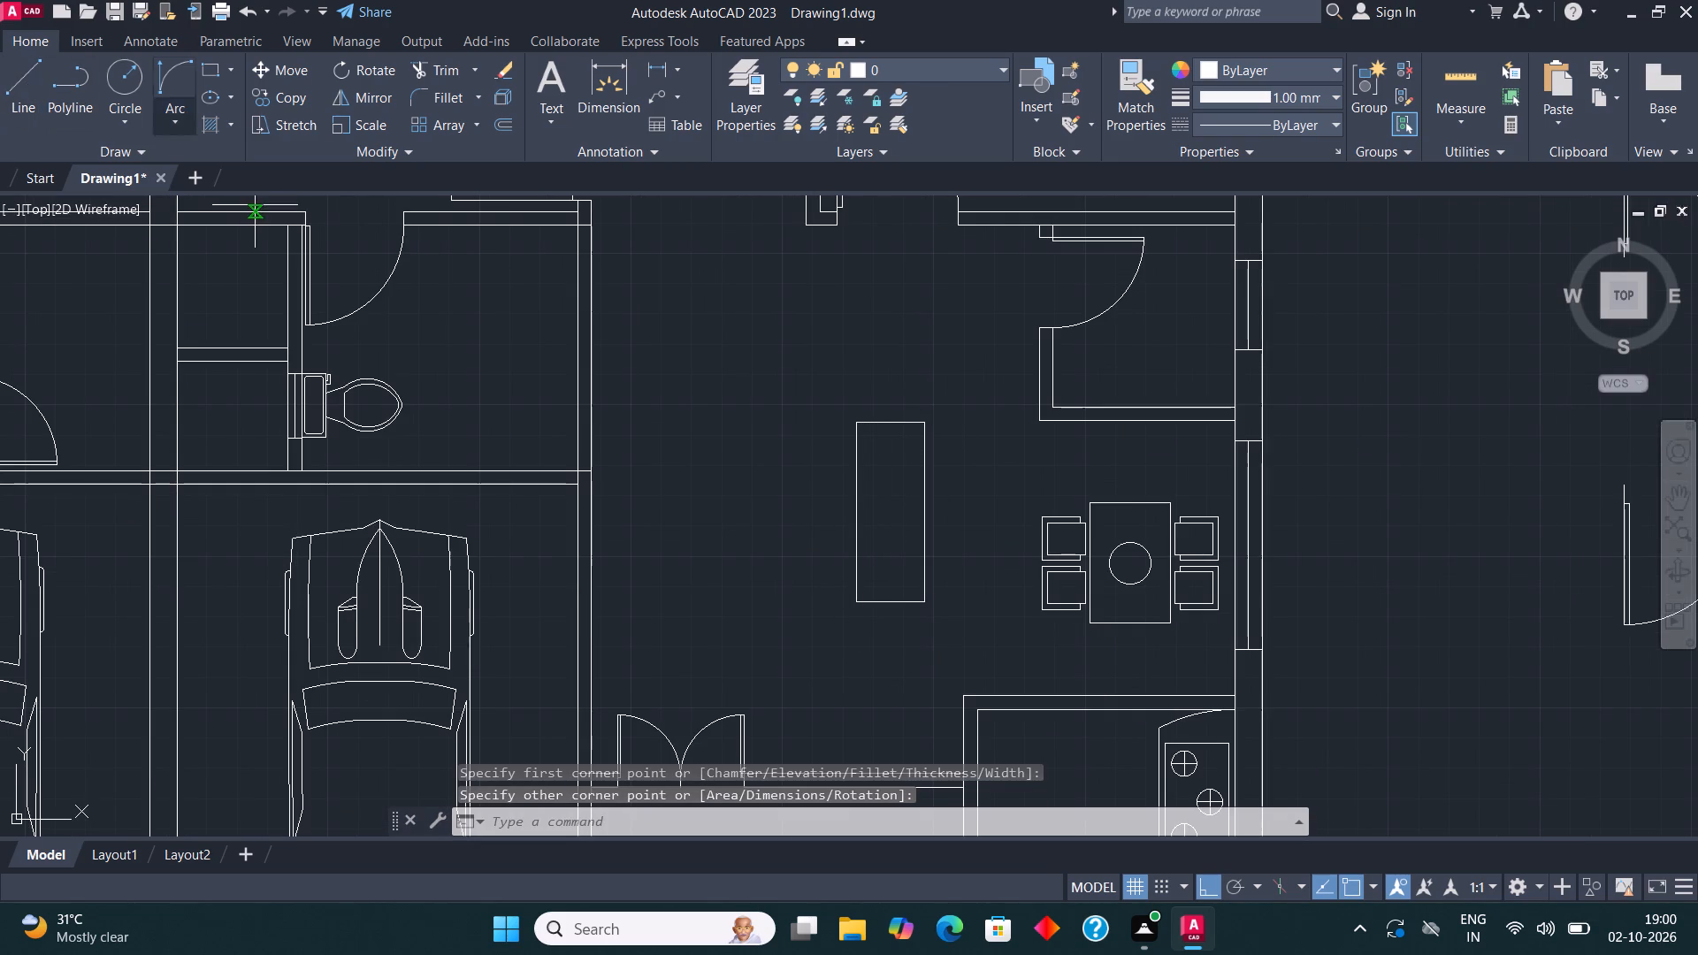
{"action": "left_click", "coordinate": [876, 418]}
{"action": "left_click", "coordinate": [876, 406]}
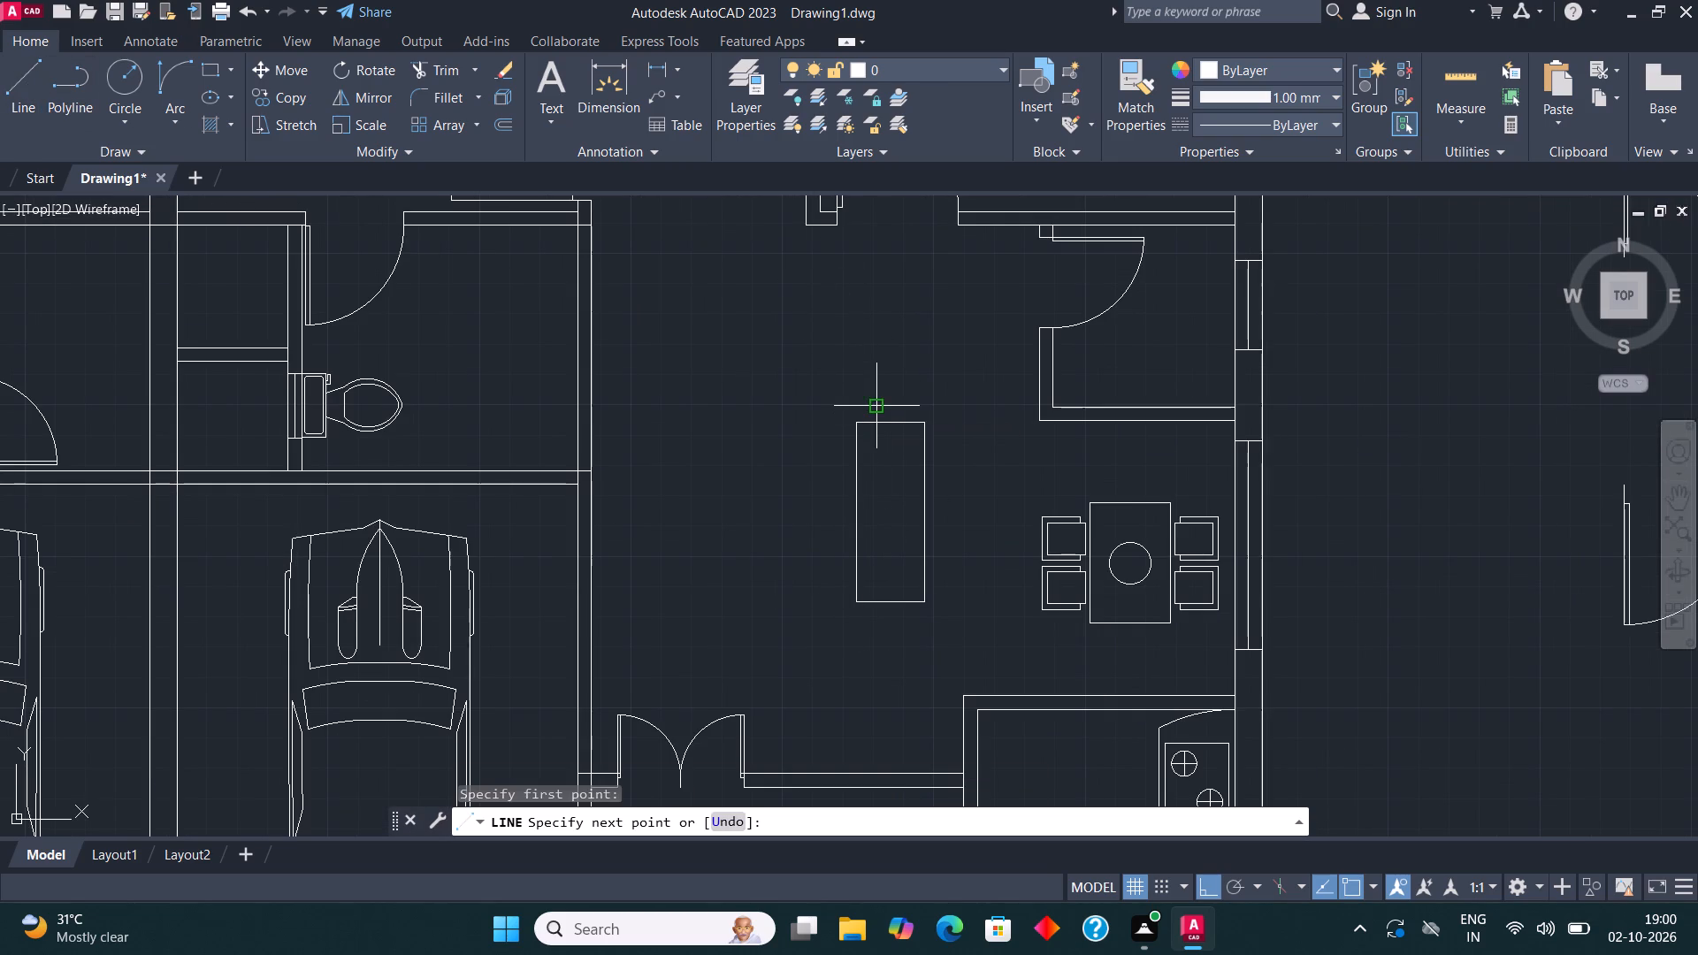
{"action": "left_click", "coordinate": [937, 410]}
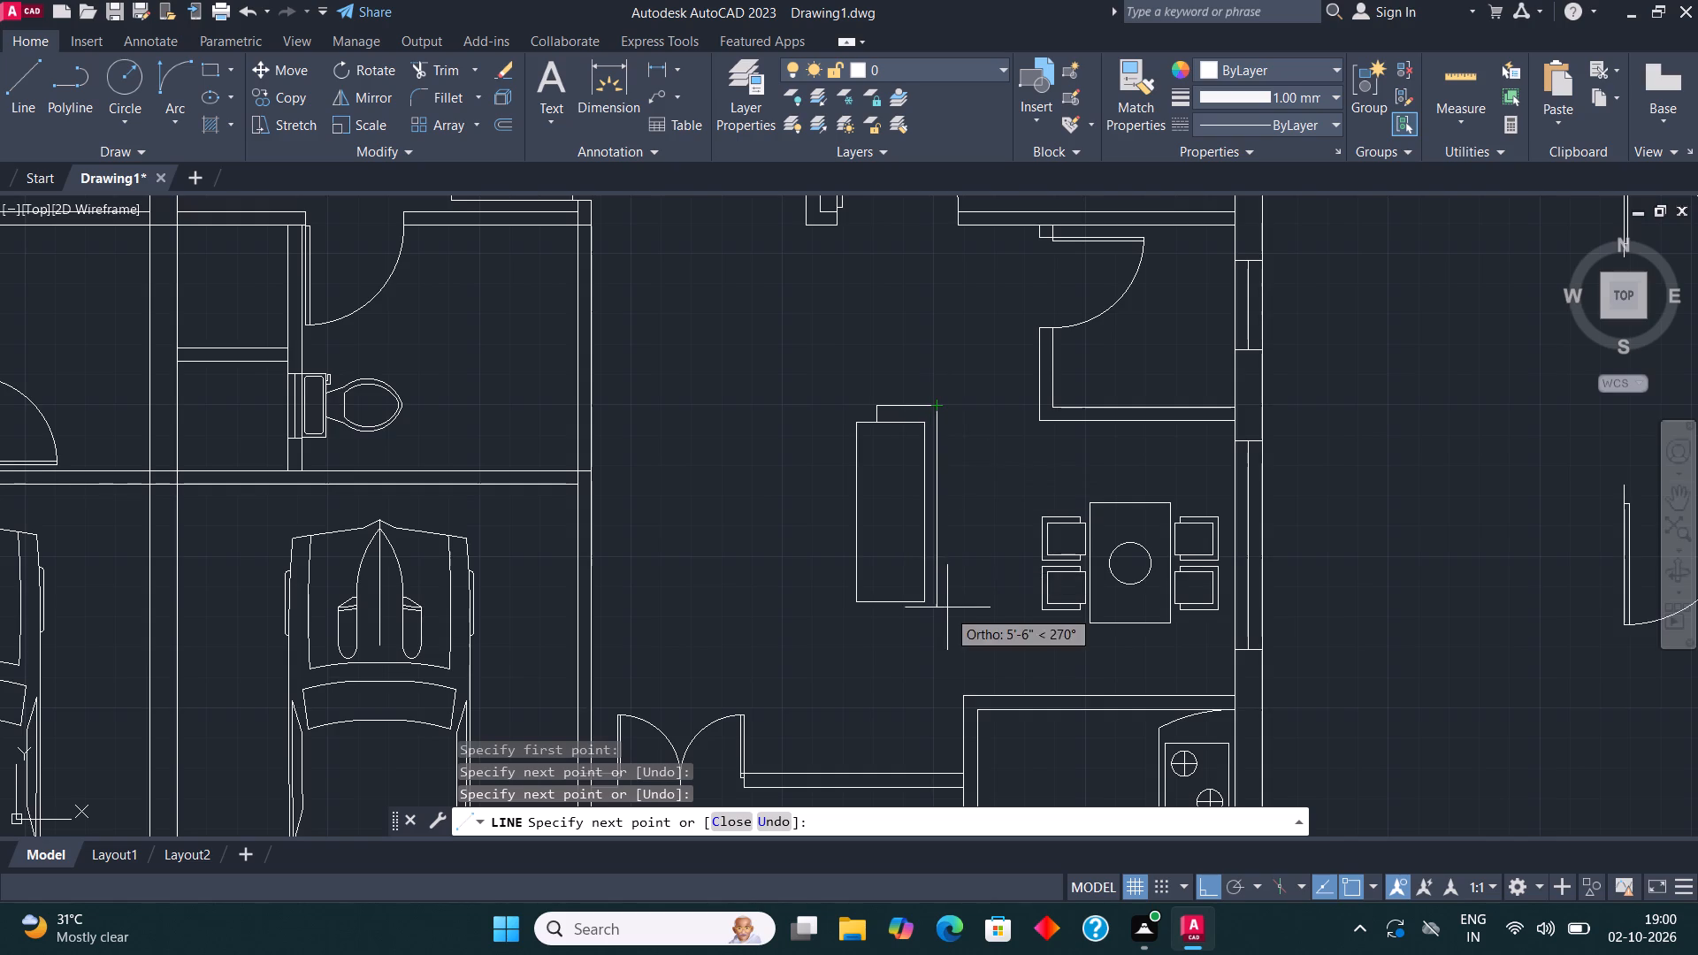
{"action": "scroll", "coordinate": [943, 624], "scroll_direction": "up", "scroll_amount": 1}
{"action": "left_click", "coordinate": [934, 615]}
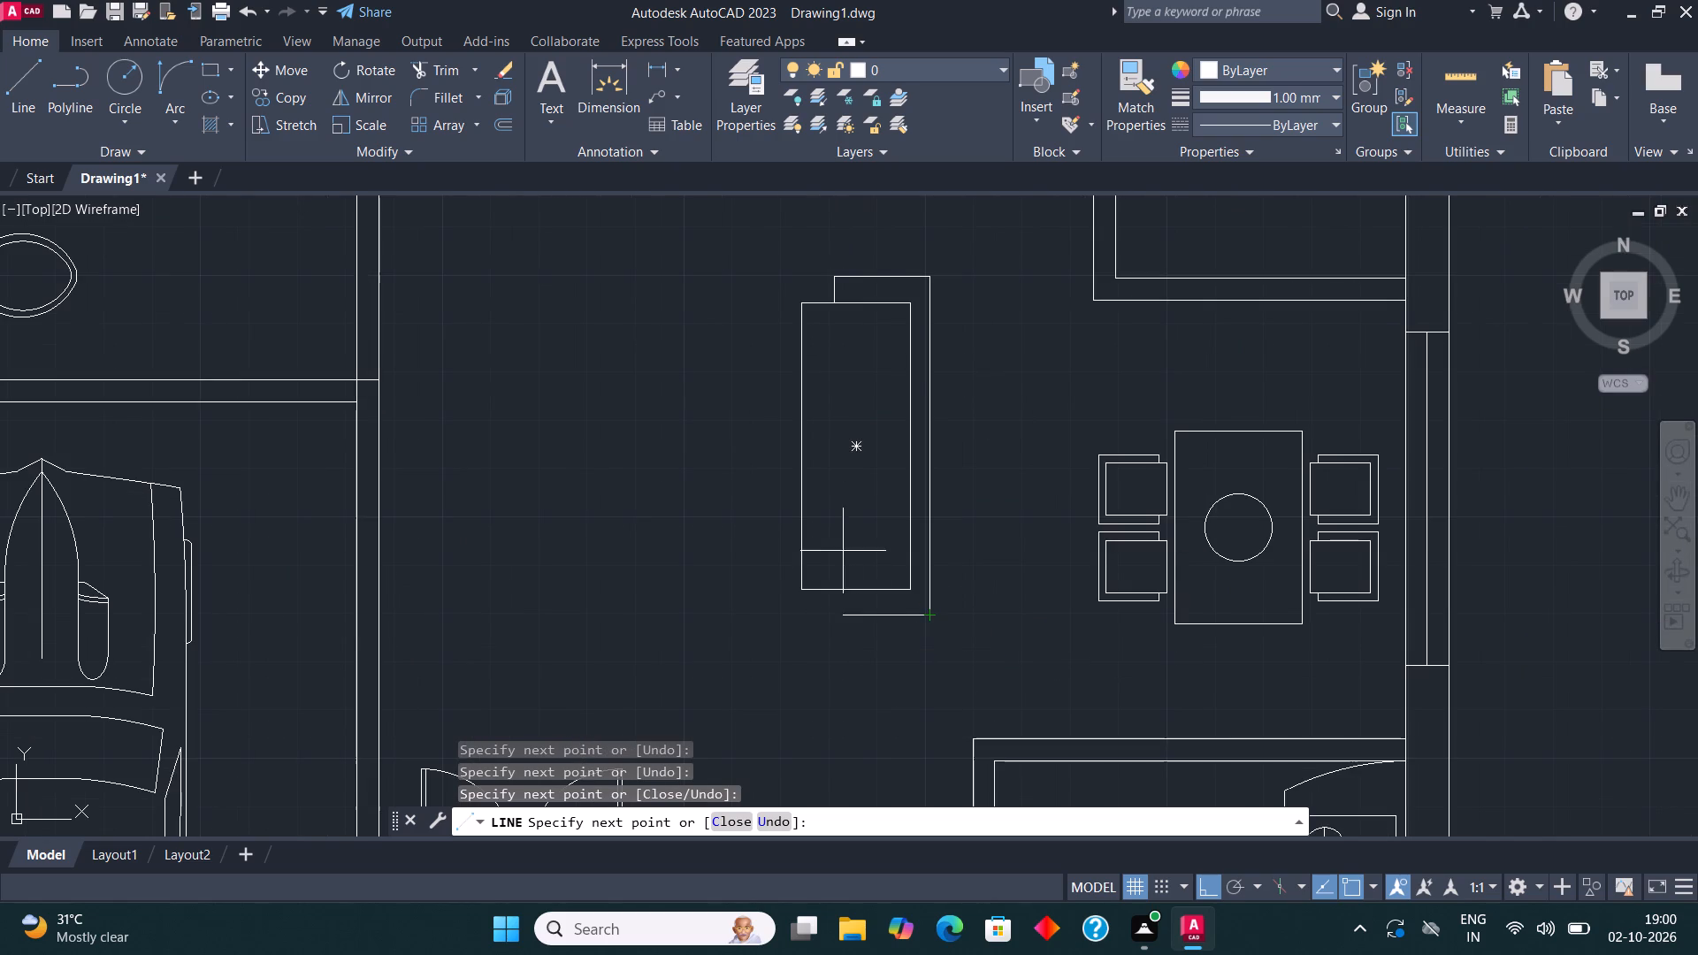
{"action": "left_click", "coordinate": [838, 615]}
{"action": "left_click", "coordinate": [835, 591]}
{"action": "key", "text": "Escape"}
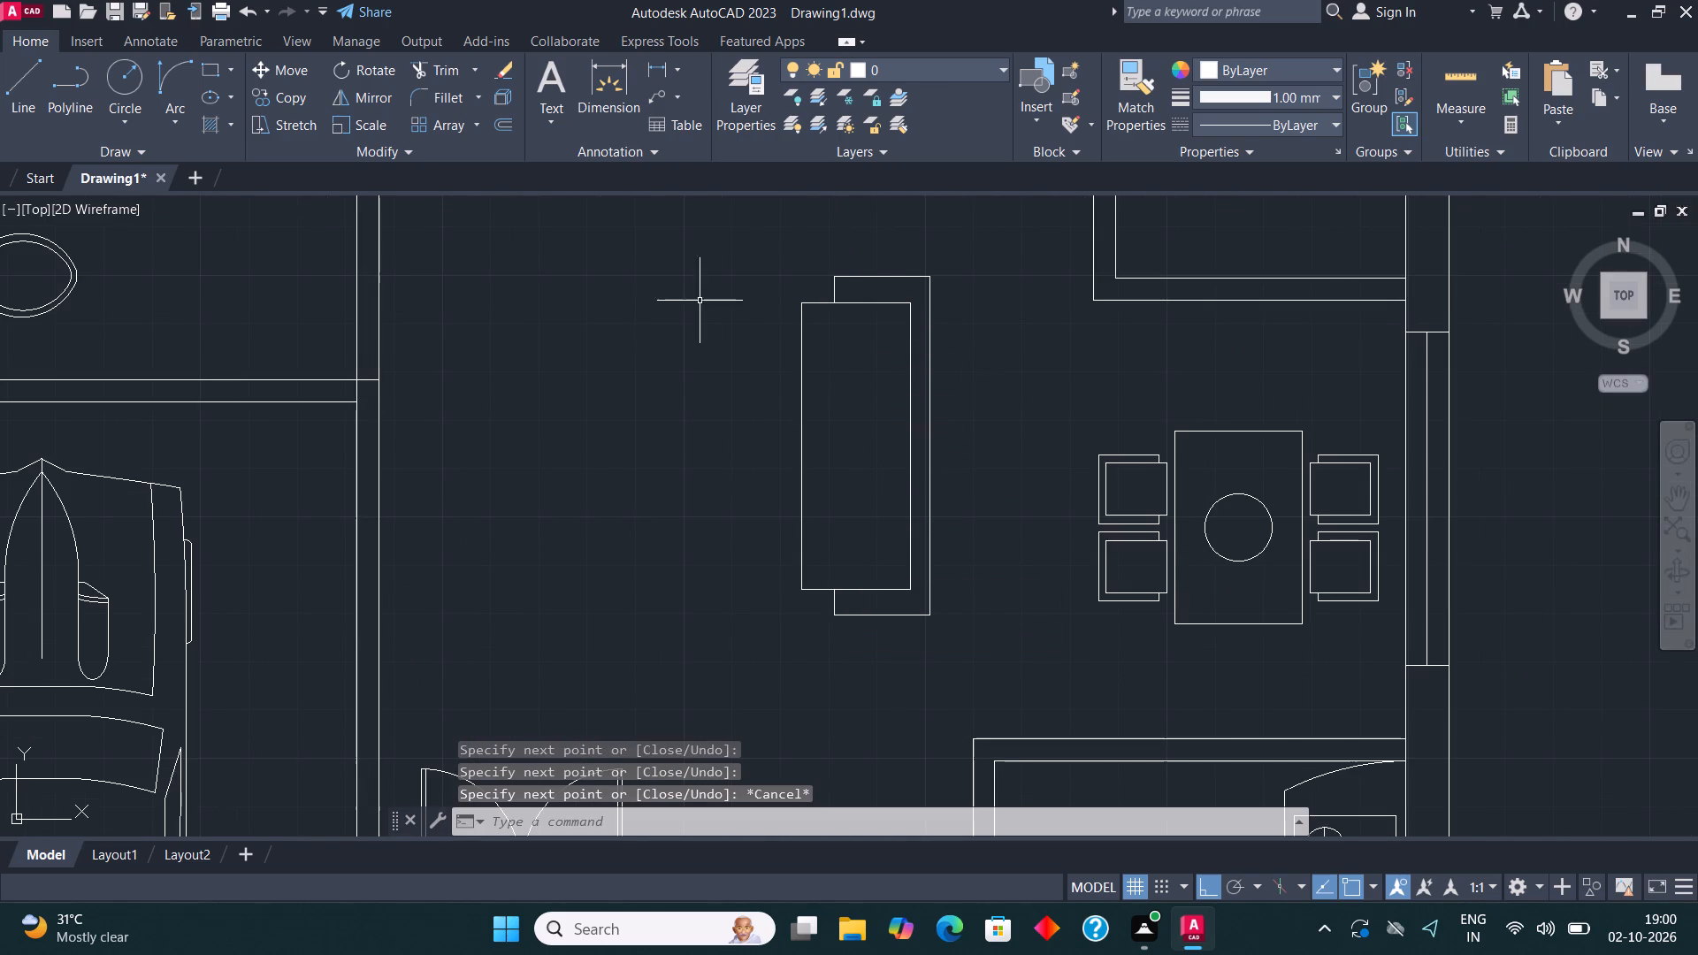
Divide the sofa seat into three cushions with a horizontal line across its upper part and a copy of it lower down.
{"action": "left_click", "coordinate": [38, 75]}
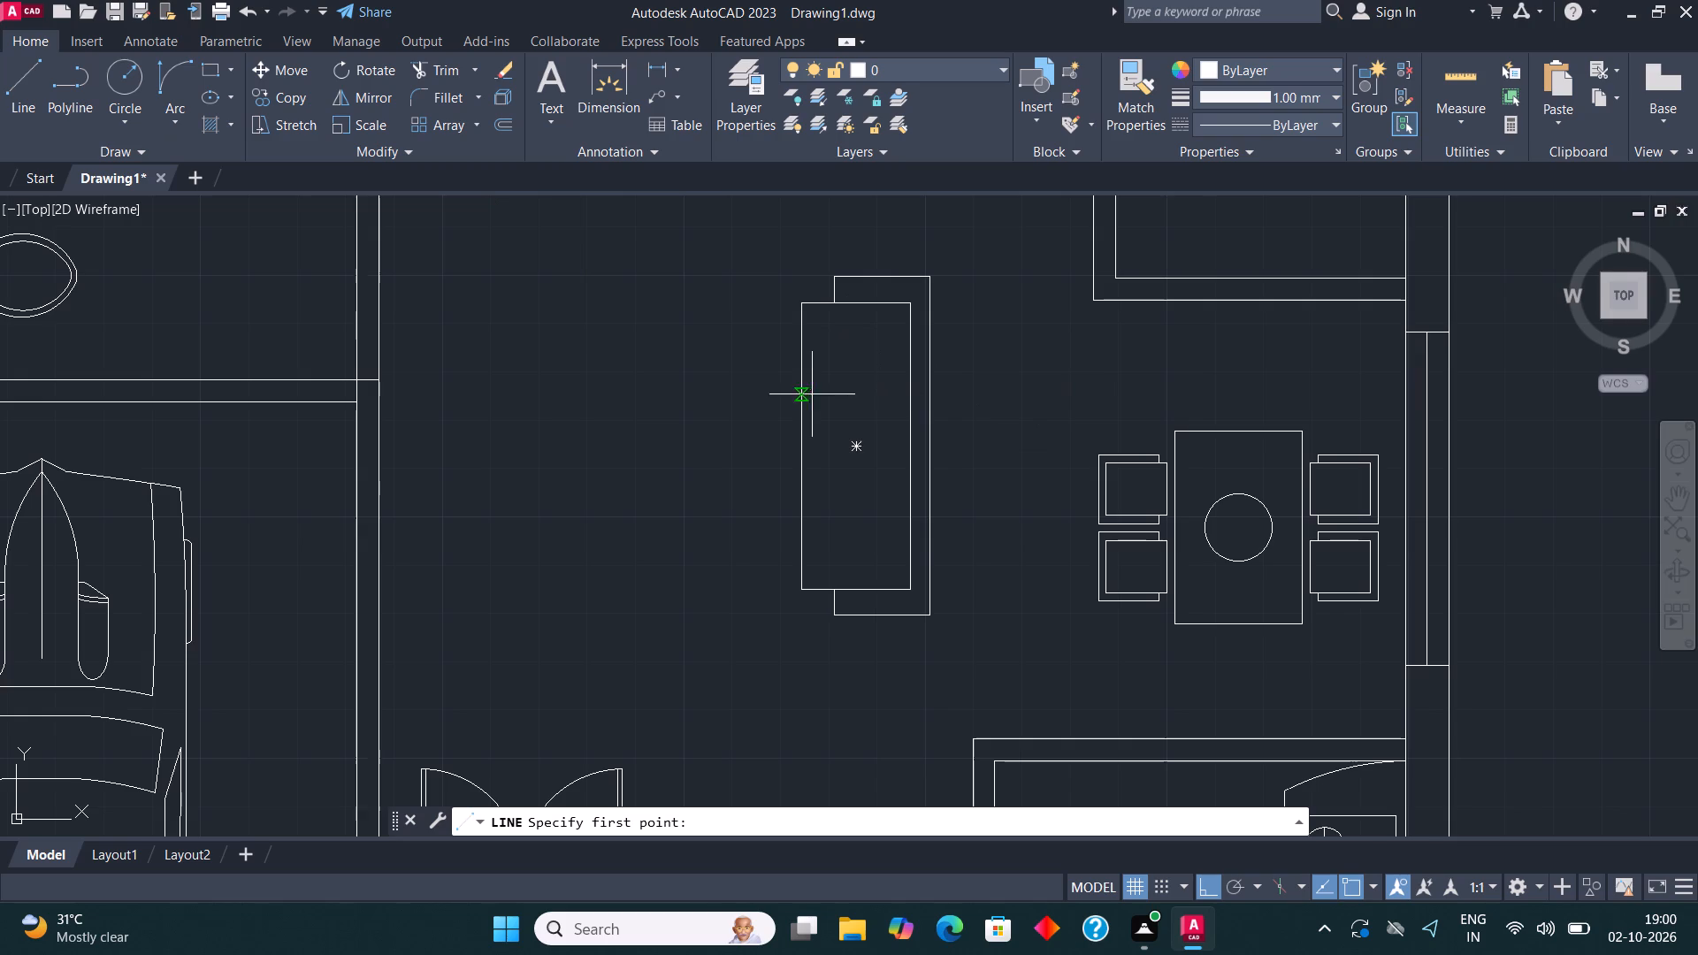
{"action": "left_click", "coordinate": [806, 391]}
{"action": "left_click", "coordinate": [915, 394]}
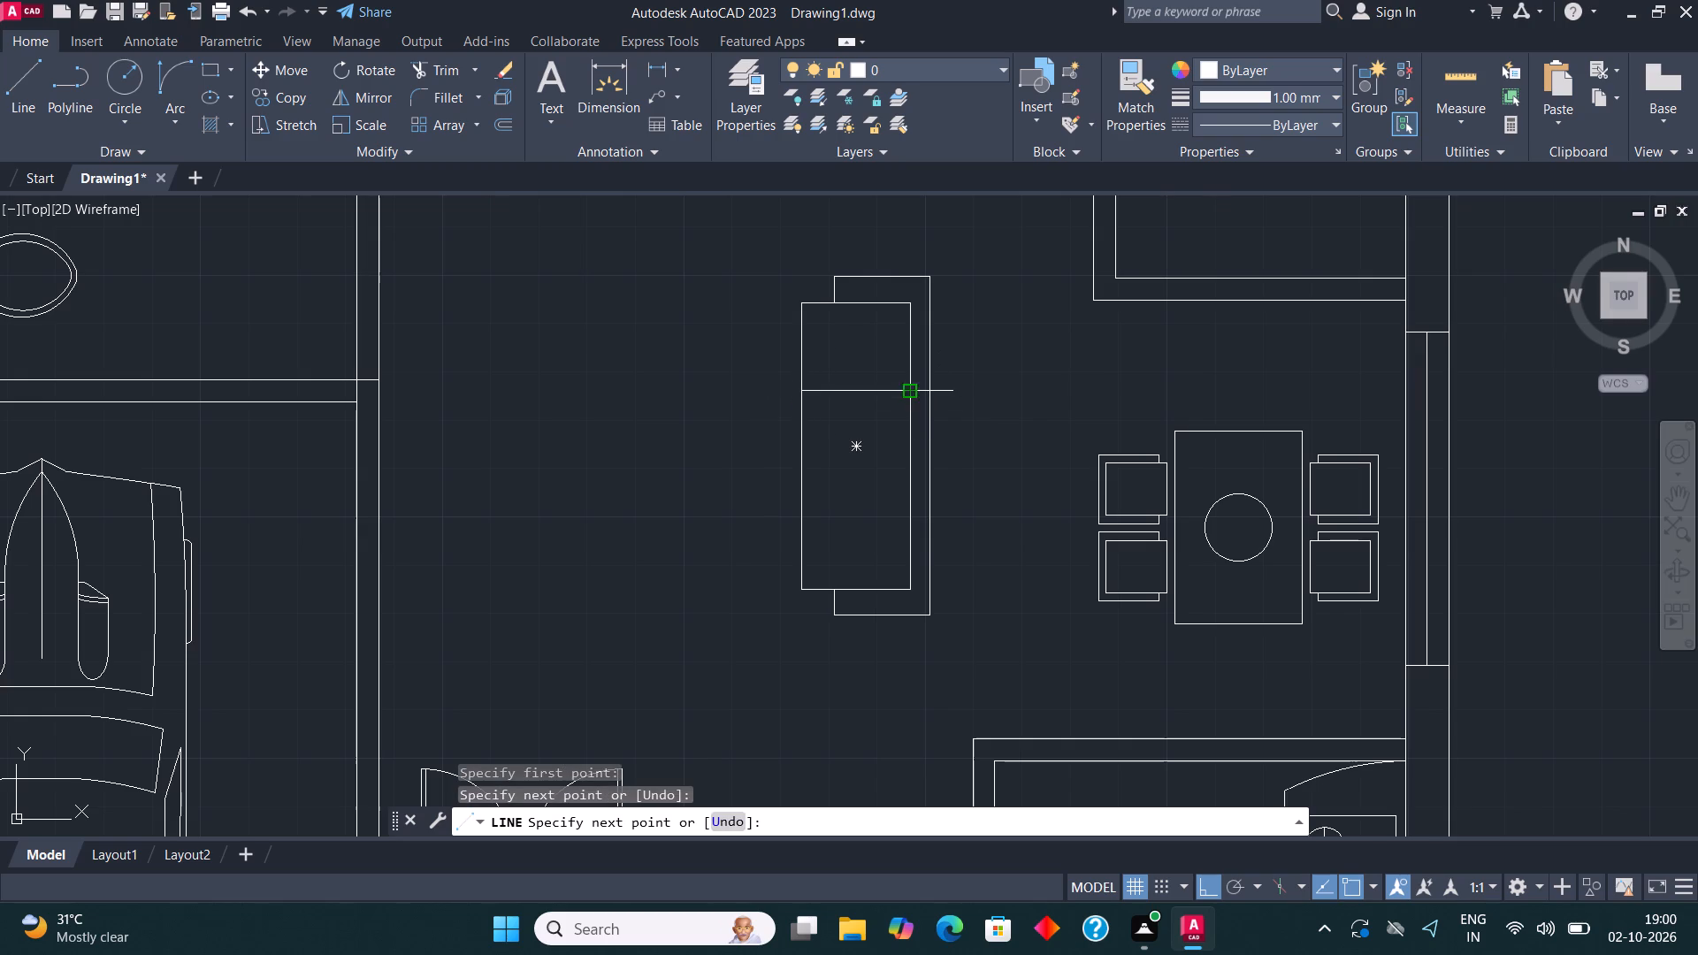
{"action": "key", "text": "Escape"}
{"action": "left_click", "coordinate": [879, 394]}
{"action": "left_click", "coordinate": [871, 378]}
{"action": "left_click", "coordinate": [302, 102]}
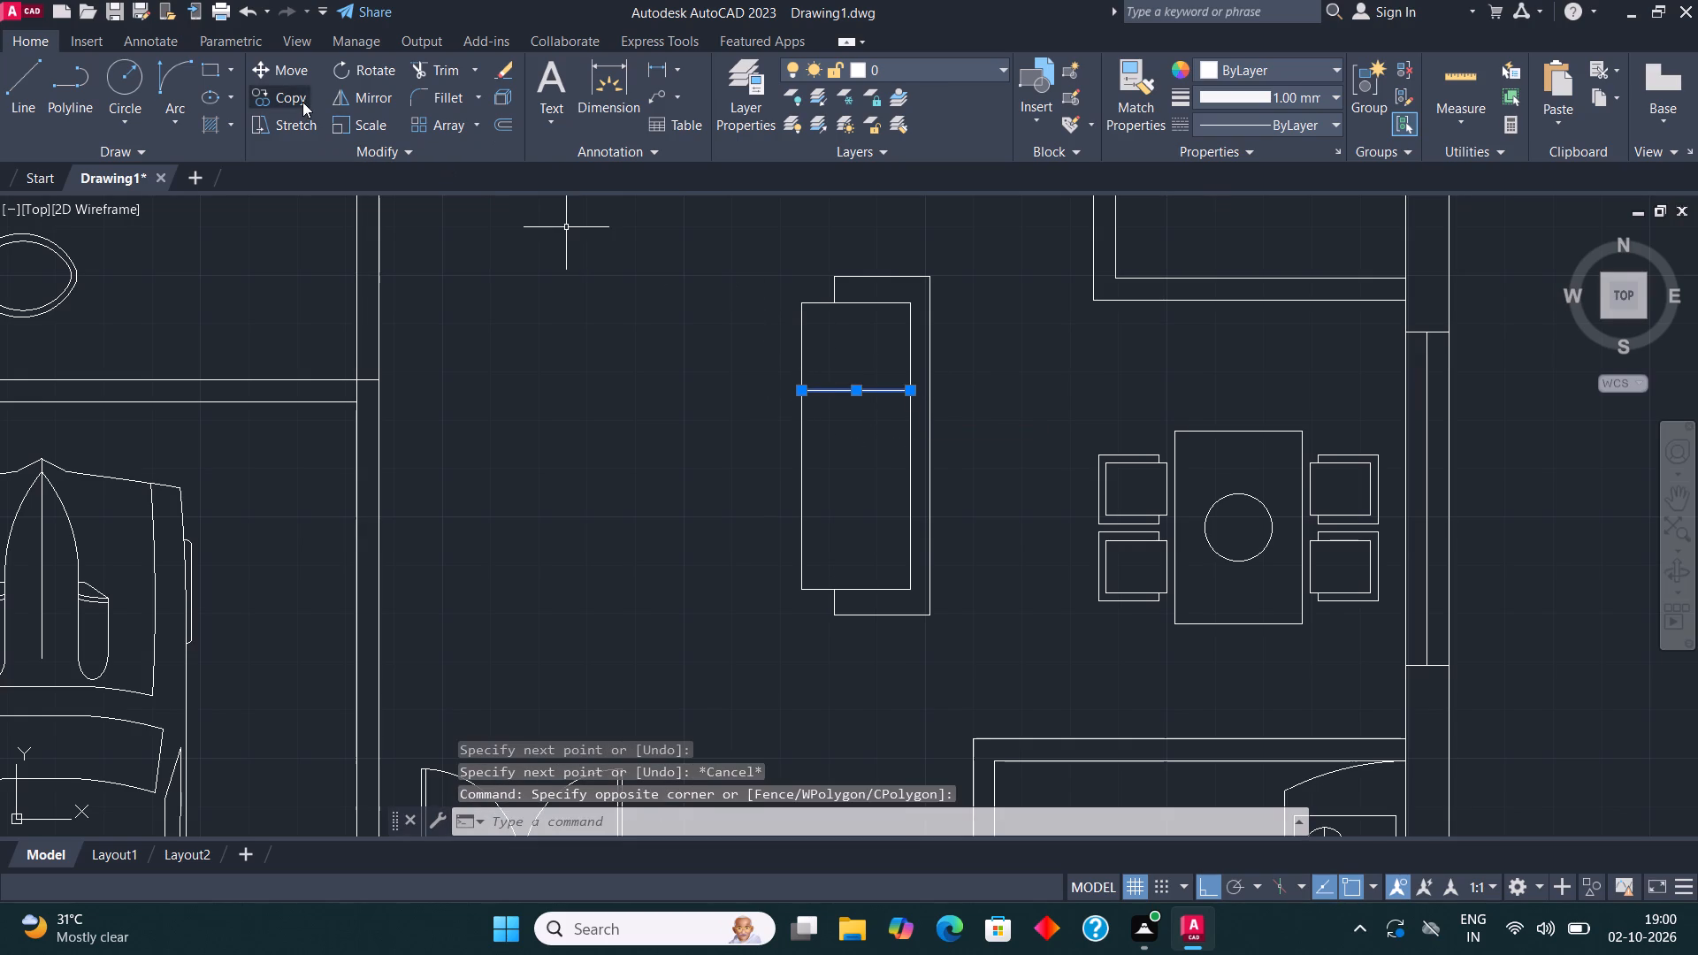
{"action": "left_click", "coordinate": [846, 401]}
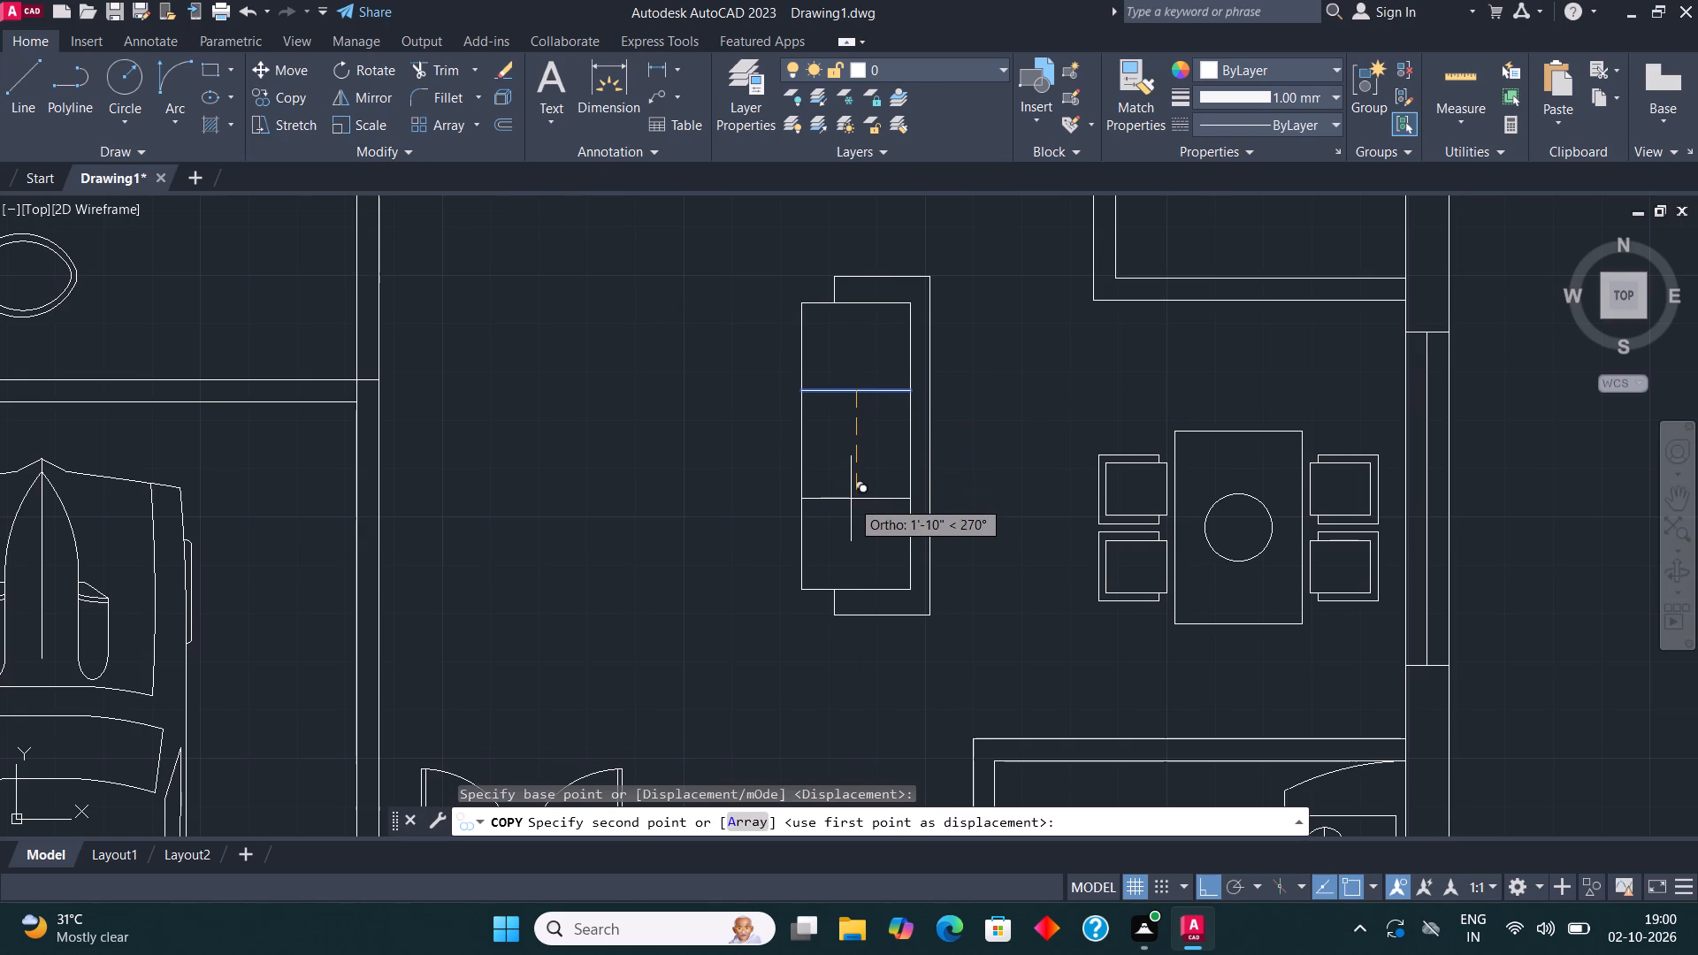
{"action": "left_click", "coordinate": [852, 491]}
{"action": "key", "text": "Escape"}
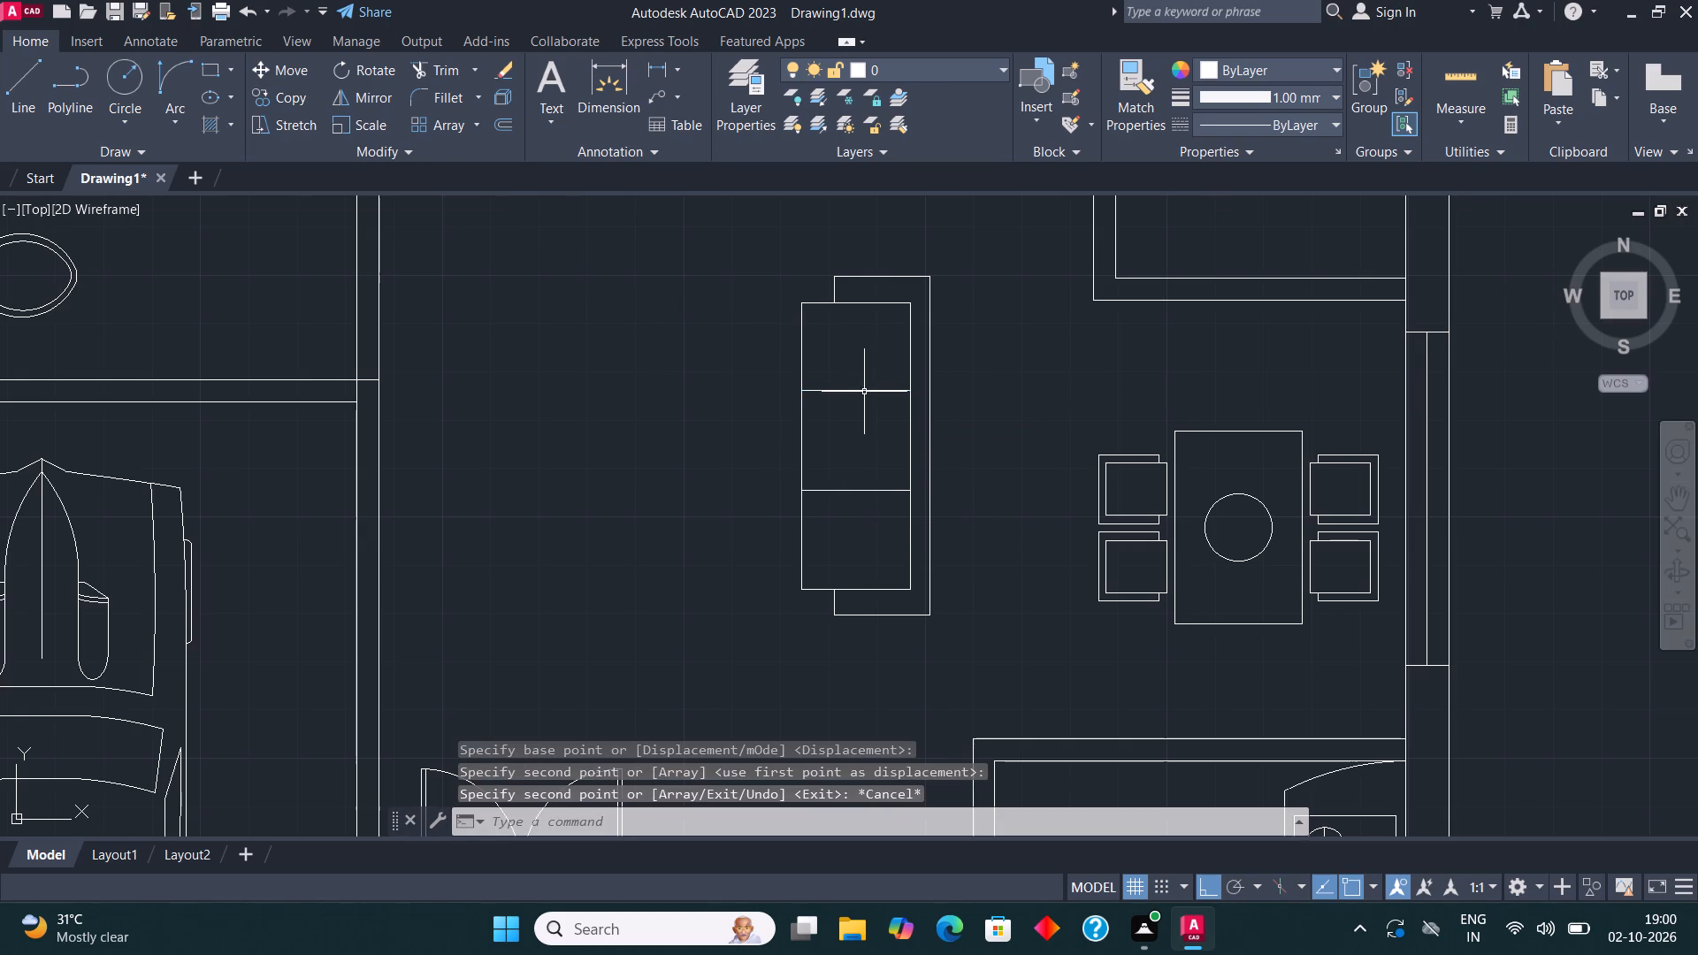
Move the sofa's upper cushion divider down about 2" to even out the cushion sizes.
{"action": "left_click", "coordinate": [864, 394]}
{"action": "left_click", "coordinate": [857, 386]}
{"action": "left_click", "coordinate": [857, 386]}
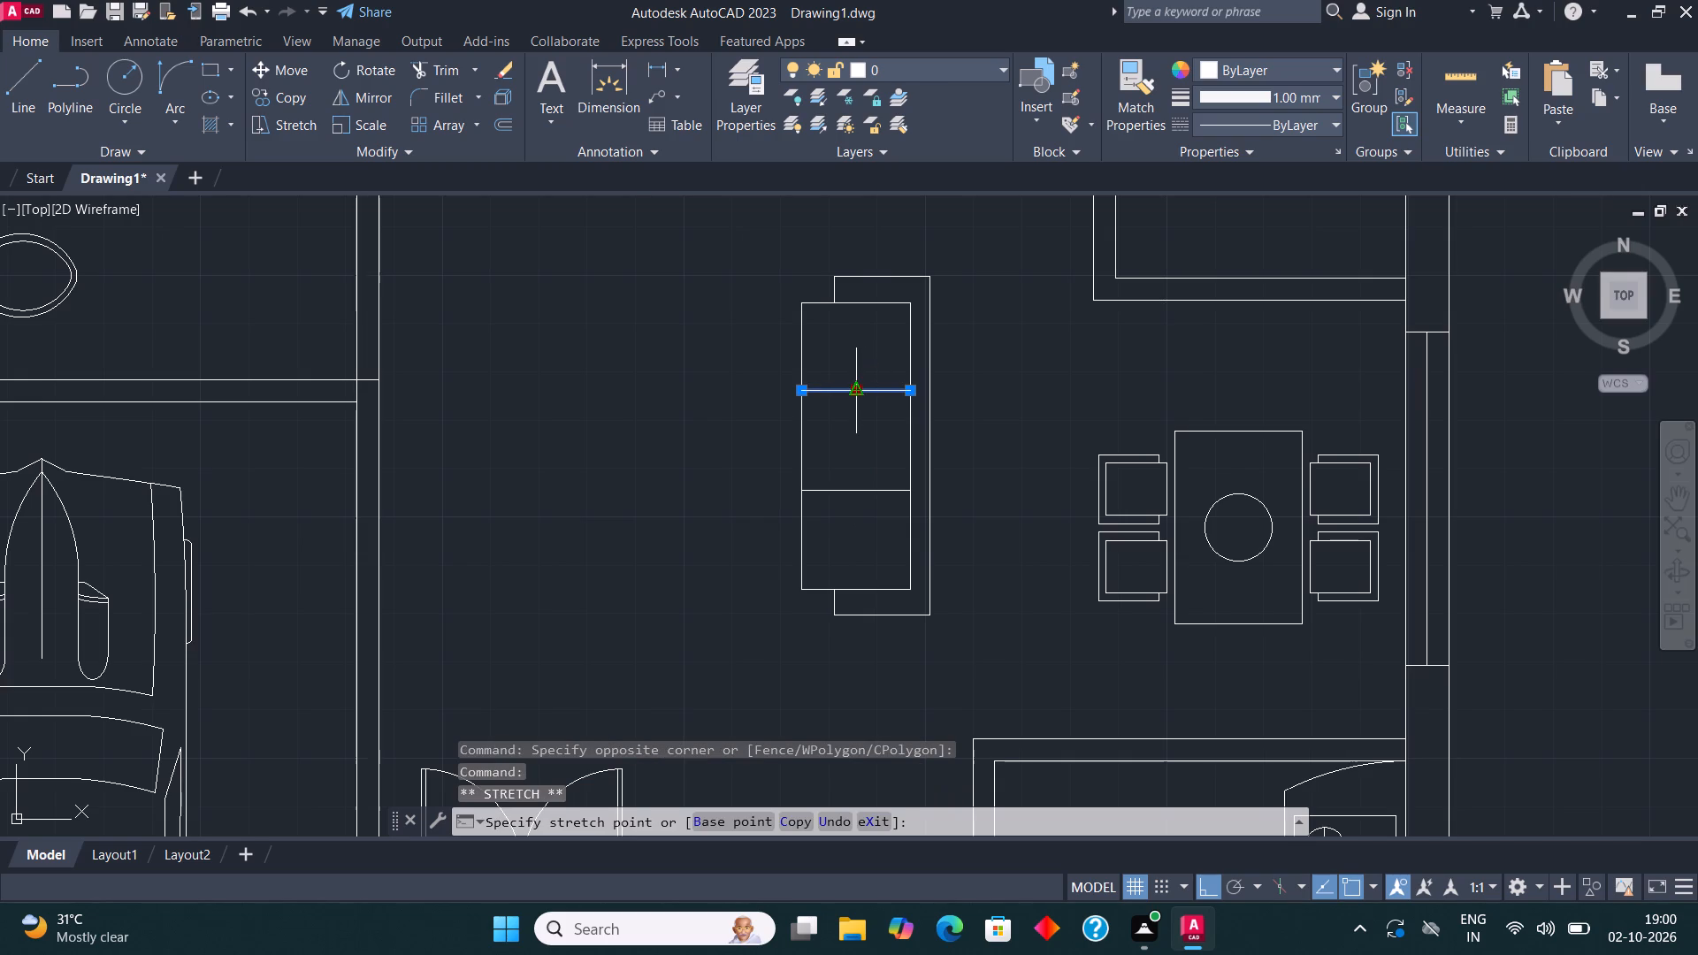
{"action": "scroll", "coordinate": [860, 396], "scroll_direction": "up", "scroll_amount": 2}
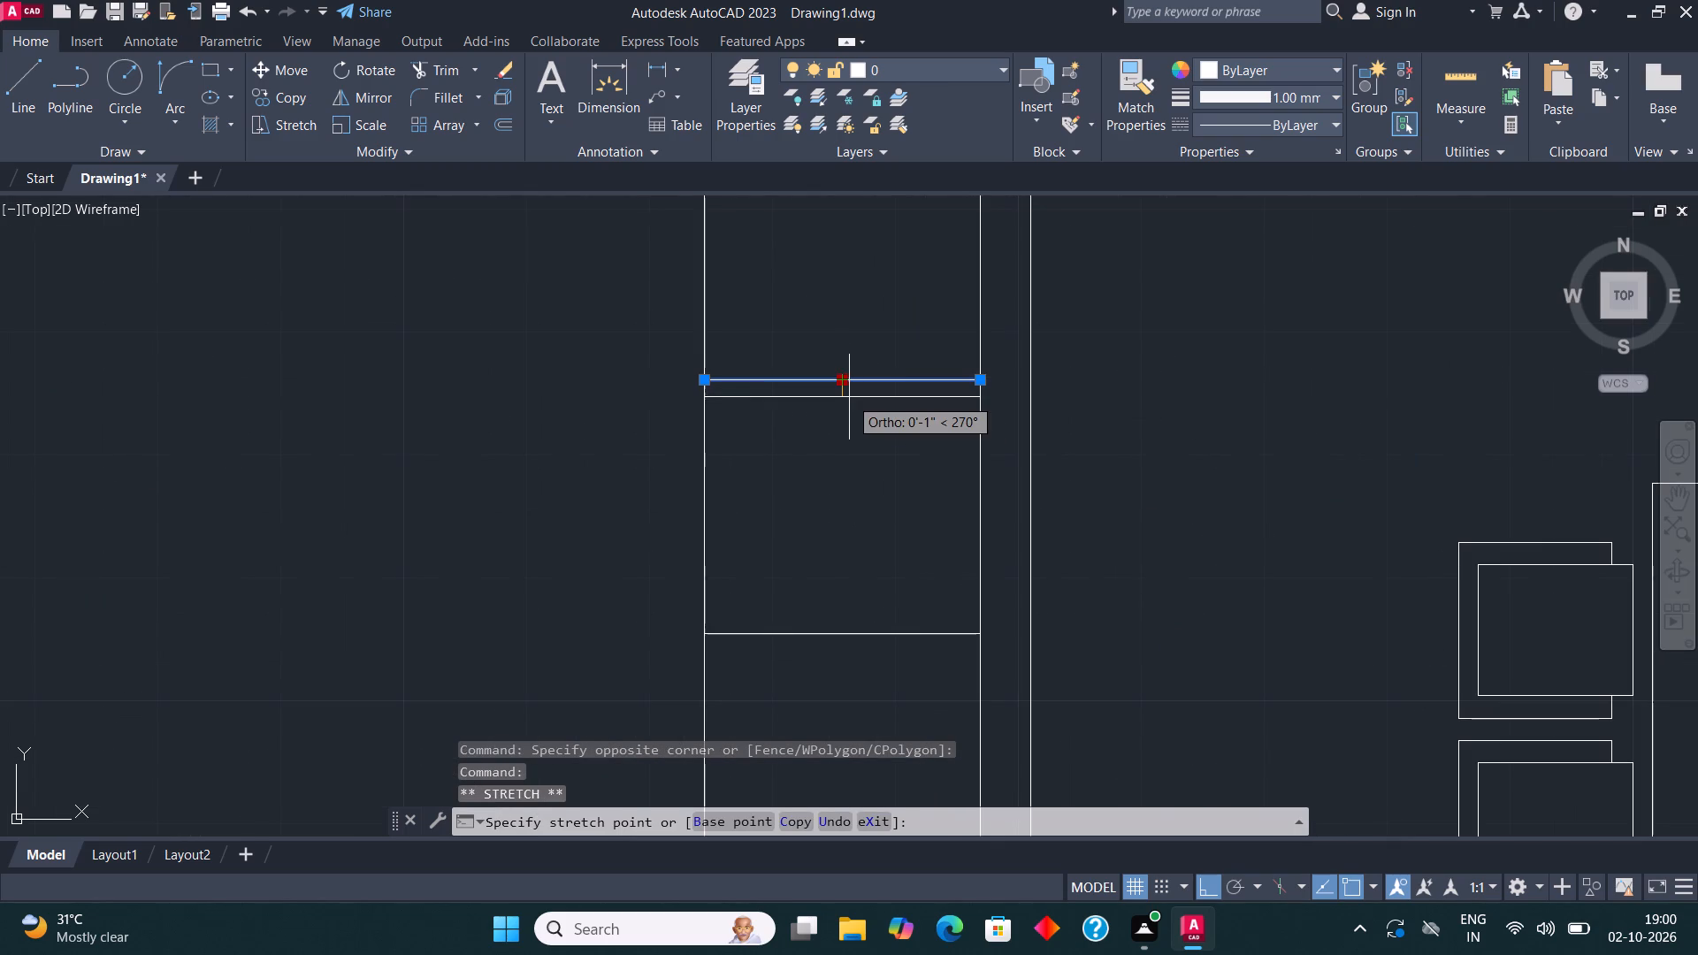
{"action": "left_click", "coordinate": [849, 391]}
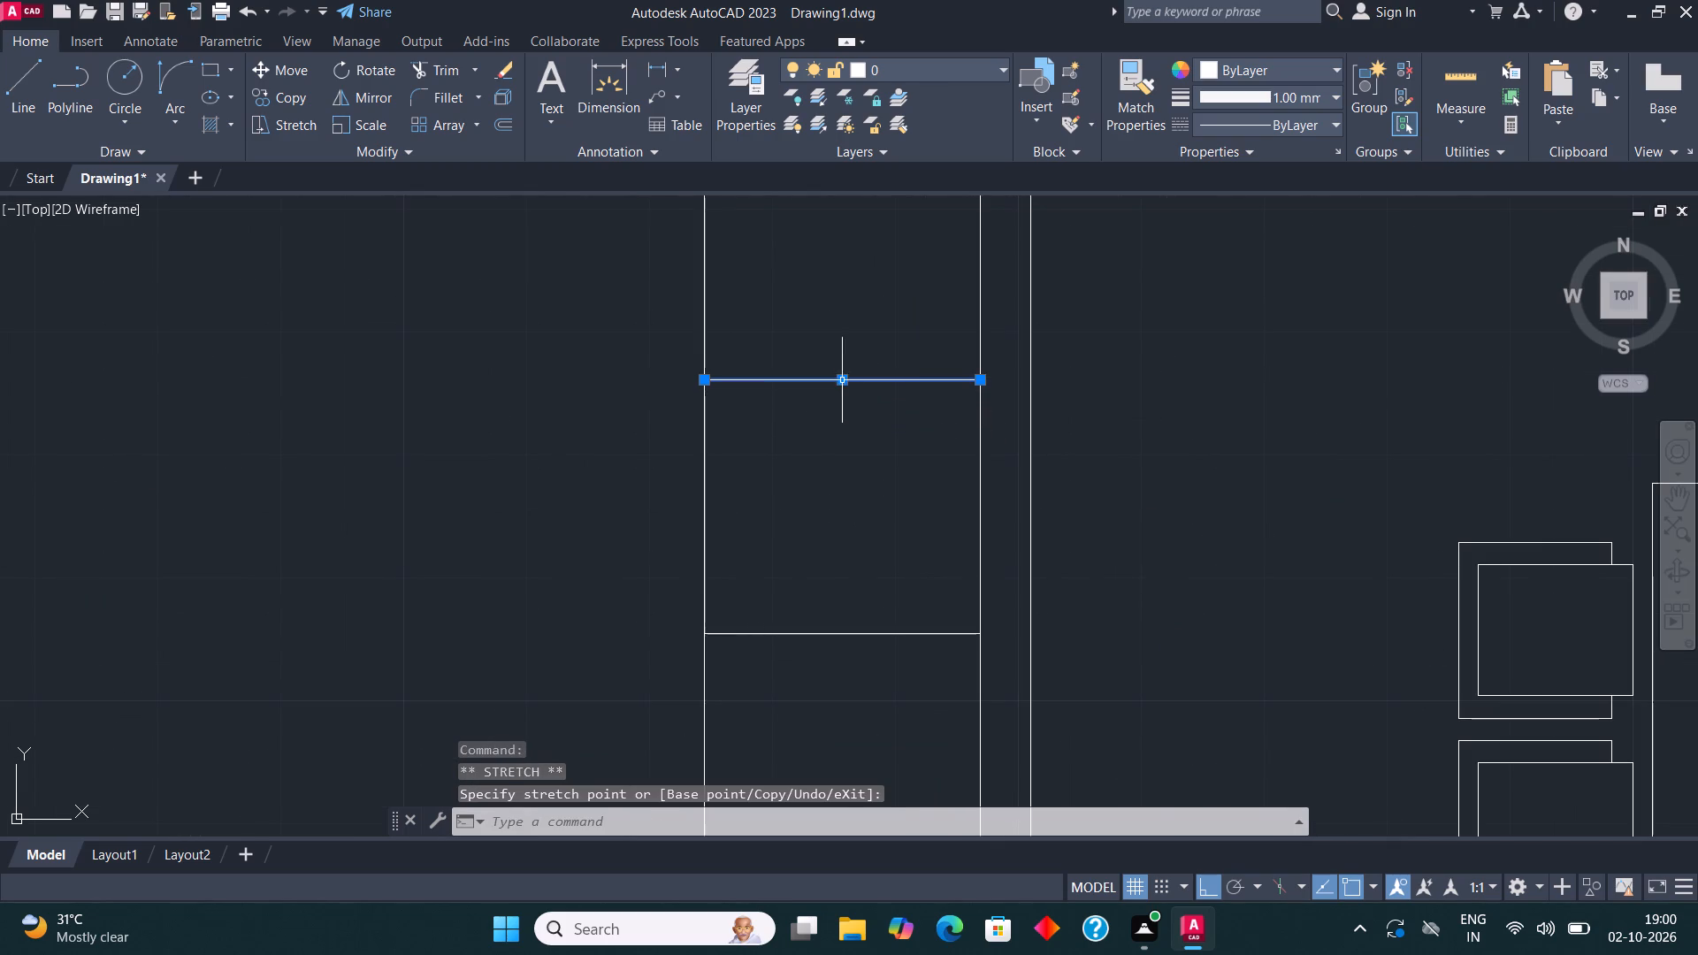
{"action": "left_click", "coordinate": [845, 379]}
{"action": "left_click", "coordinate": [845, 389]}
{"action": "left_click", "coordinate": [843, 380]}
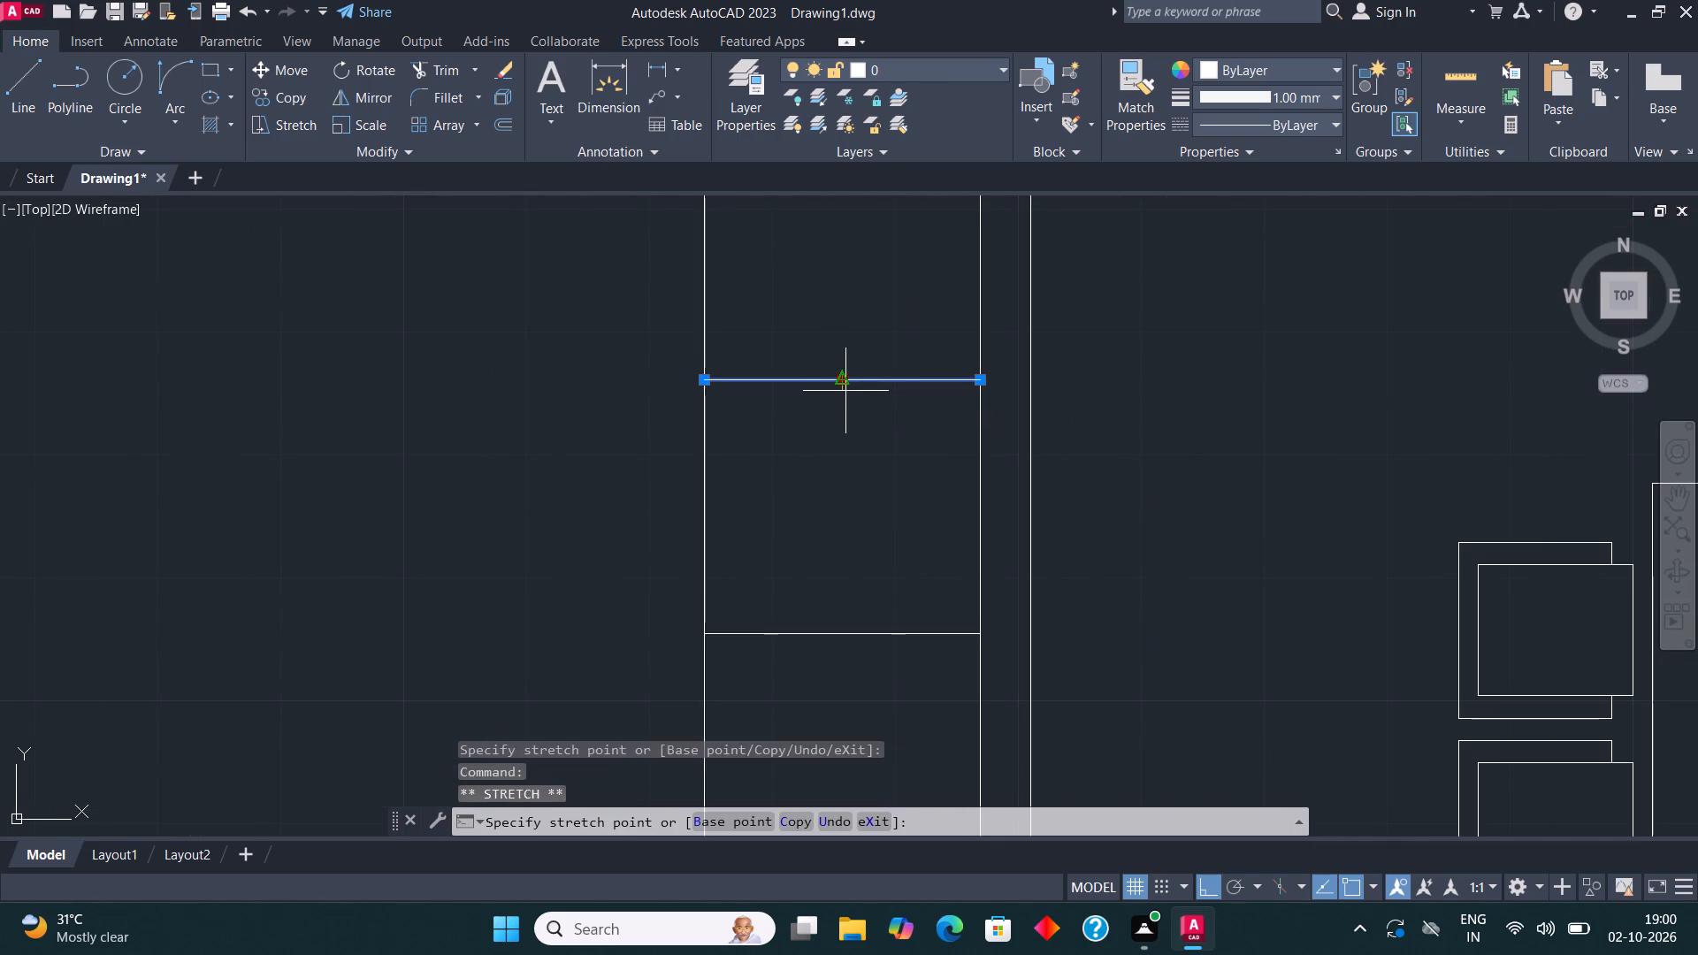
{"action": "left_click", "coordinate": [845, 391]}
{"action": "left_click", "coordinate": [845, 376]}
{"action": "left_click", "coordinate": [845, 391]}
{"action": "left_click", "coordinate": [845, 378]}
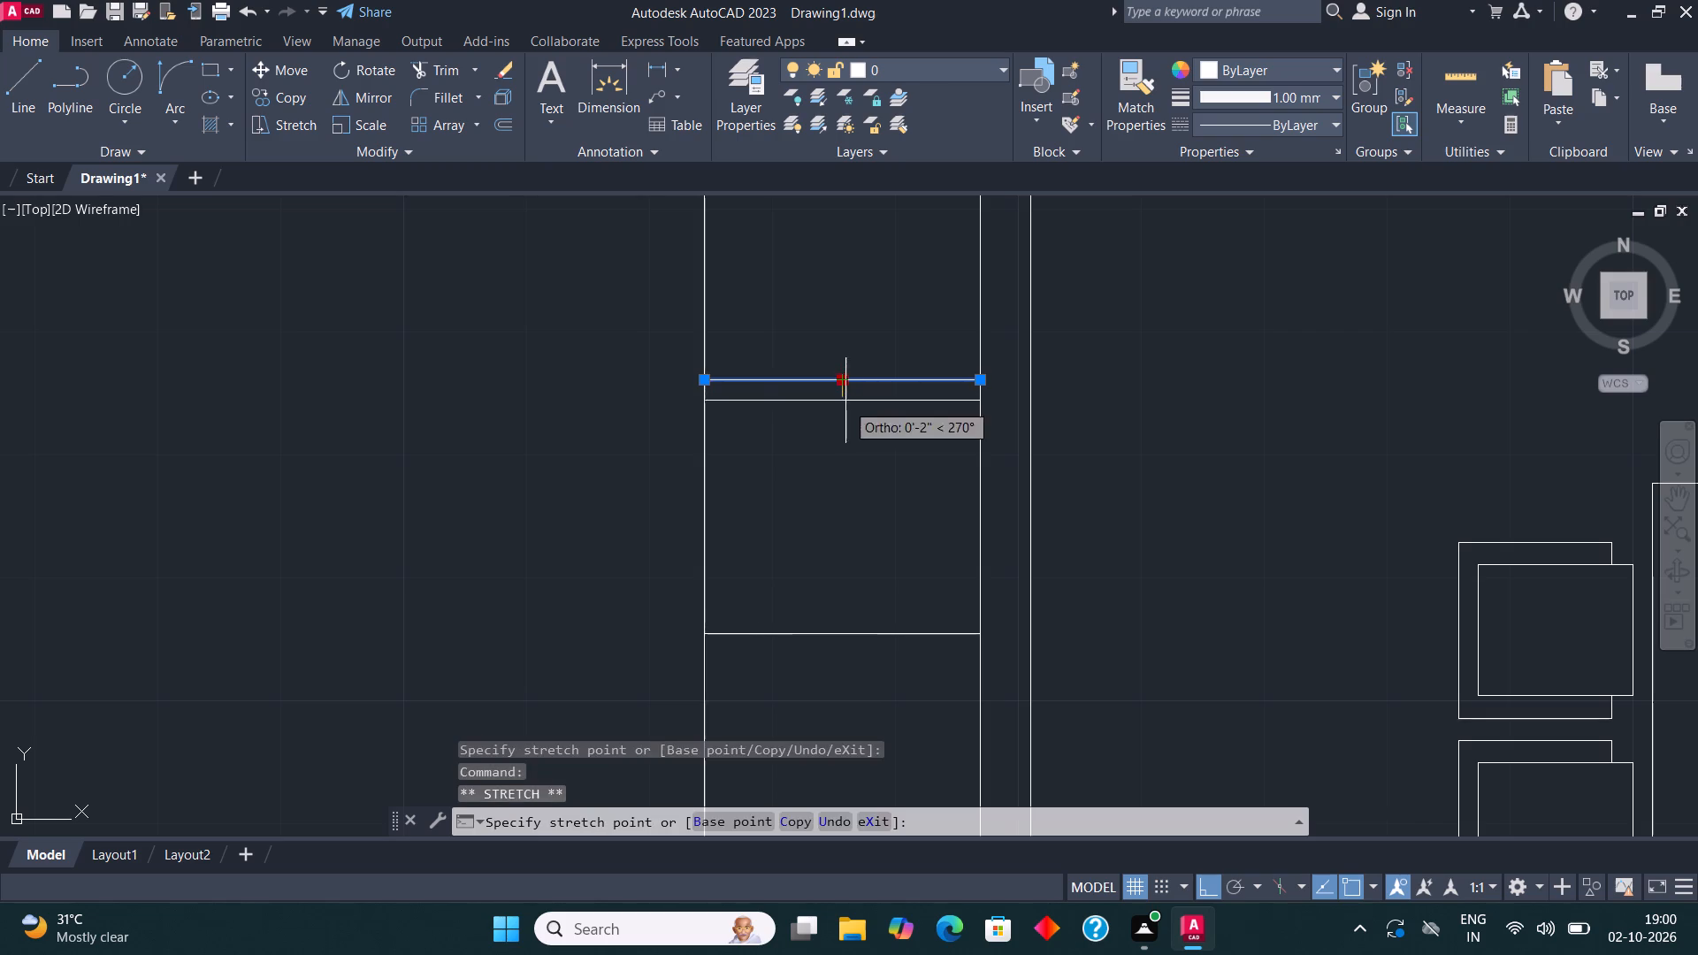
{"action": "left_click", "coordinate": [845, 407]}
{"action": "key", "text": "Escape"}
Move the sofa's upper cushion divider slightly back up to even out the cushion sizes.
{"action": "scroll", "coordinate": [883, 363], "scroll_direction": "down", "scroll_amount": 2}
{"action": "middle_click_drag", "start_coordinate": [914, 416], "coordinate": [868, 473]}
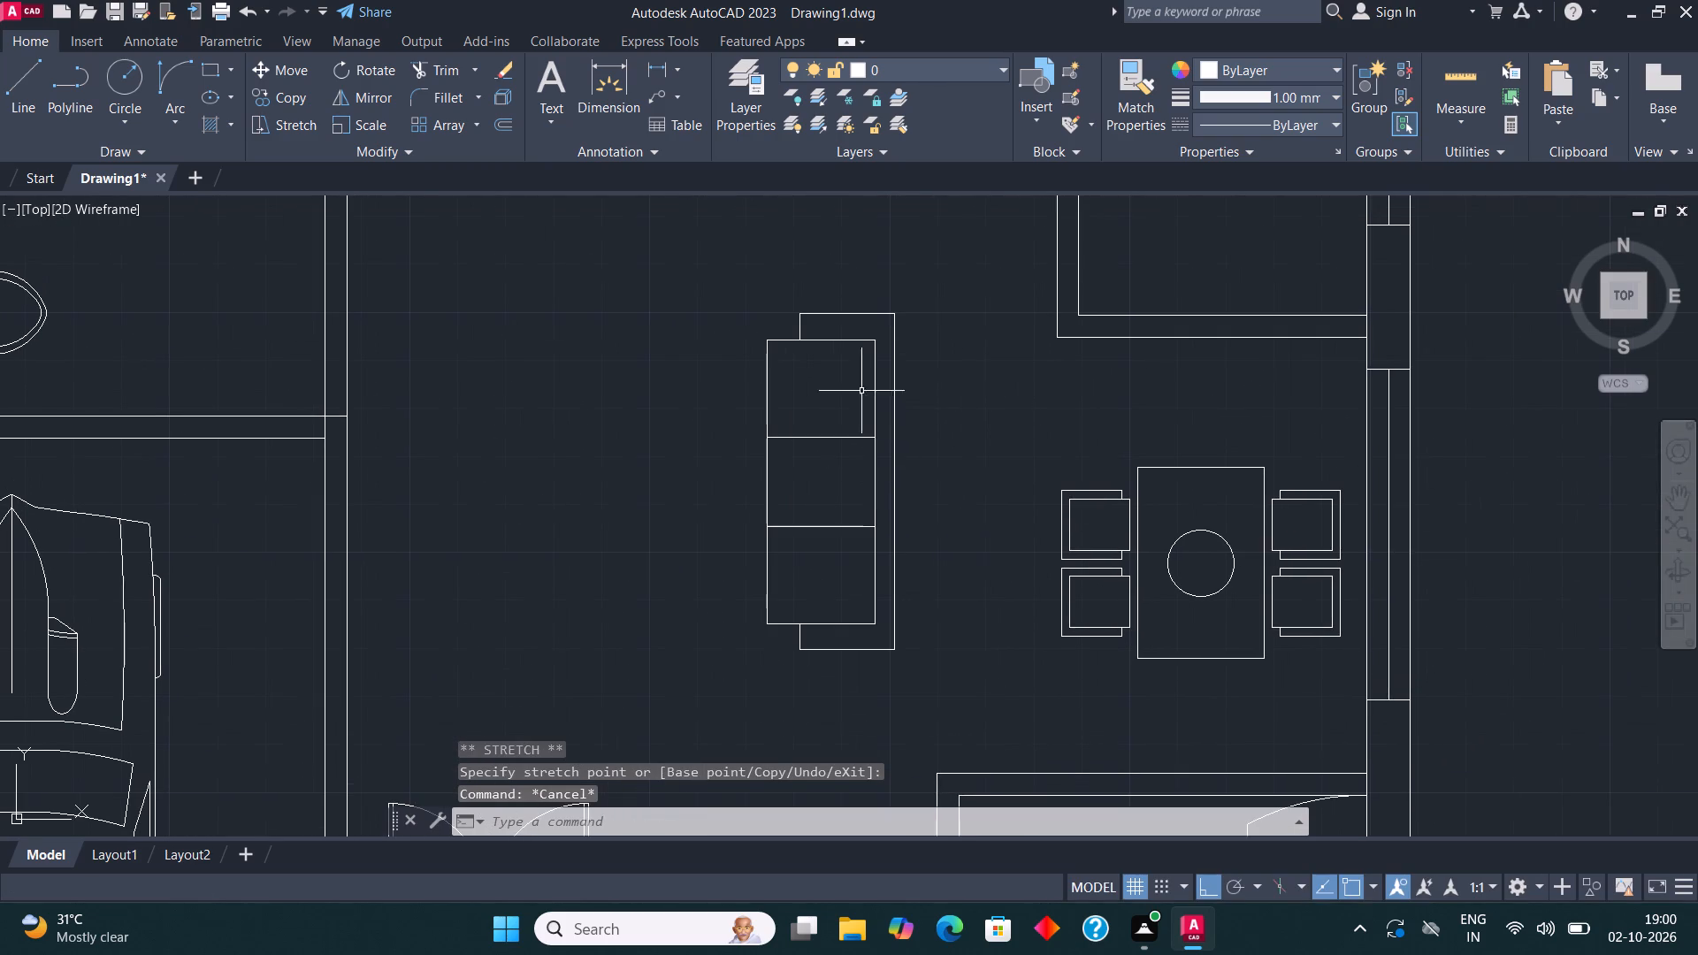
{"action": "scroll", "coordinate": [831, 416], "scroll_direction": "up", "scroll_amount": 1}
{"action": "left_click", "coordinate": [825, 447]}
{"action": "scroll", "coordinate": [825, 447], "scroll_direction": "up", "scroll_amount": 2}
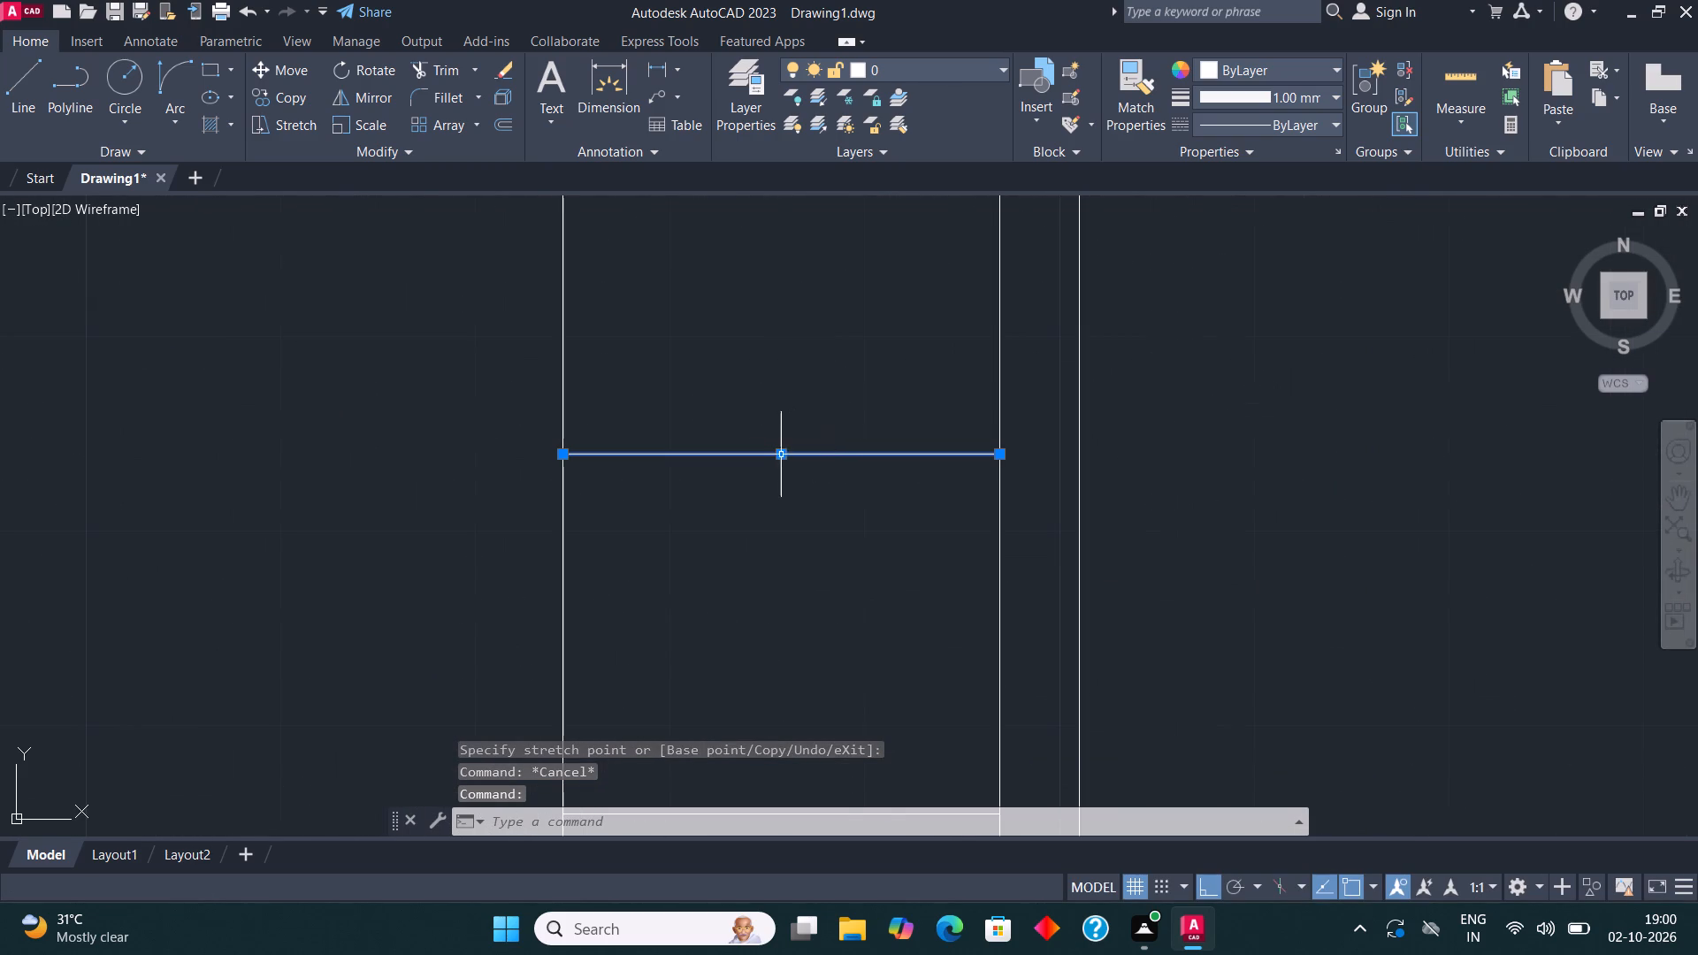
{"action": "left_click", "coordinate": [781, 455]}
{"action": "left_click", "coordinate": [783, 432]}
{"action": "scroll", "coordinate": [814, 376], "scroll_direction": "down", "scroll_amount": 2}
{"action": "key", "text": "Escape"}
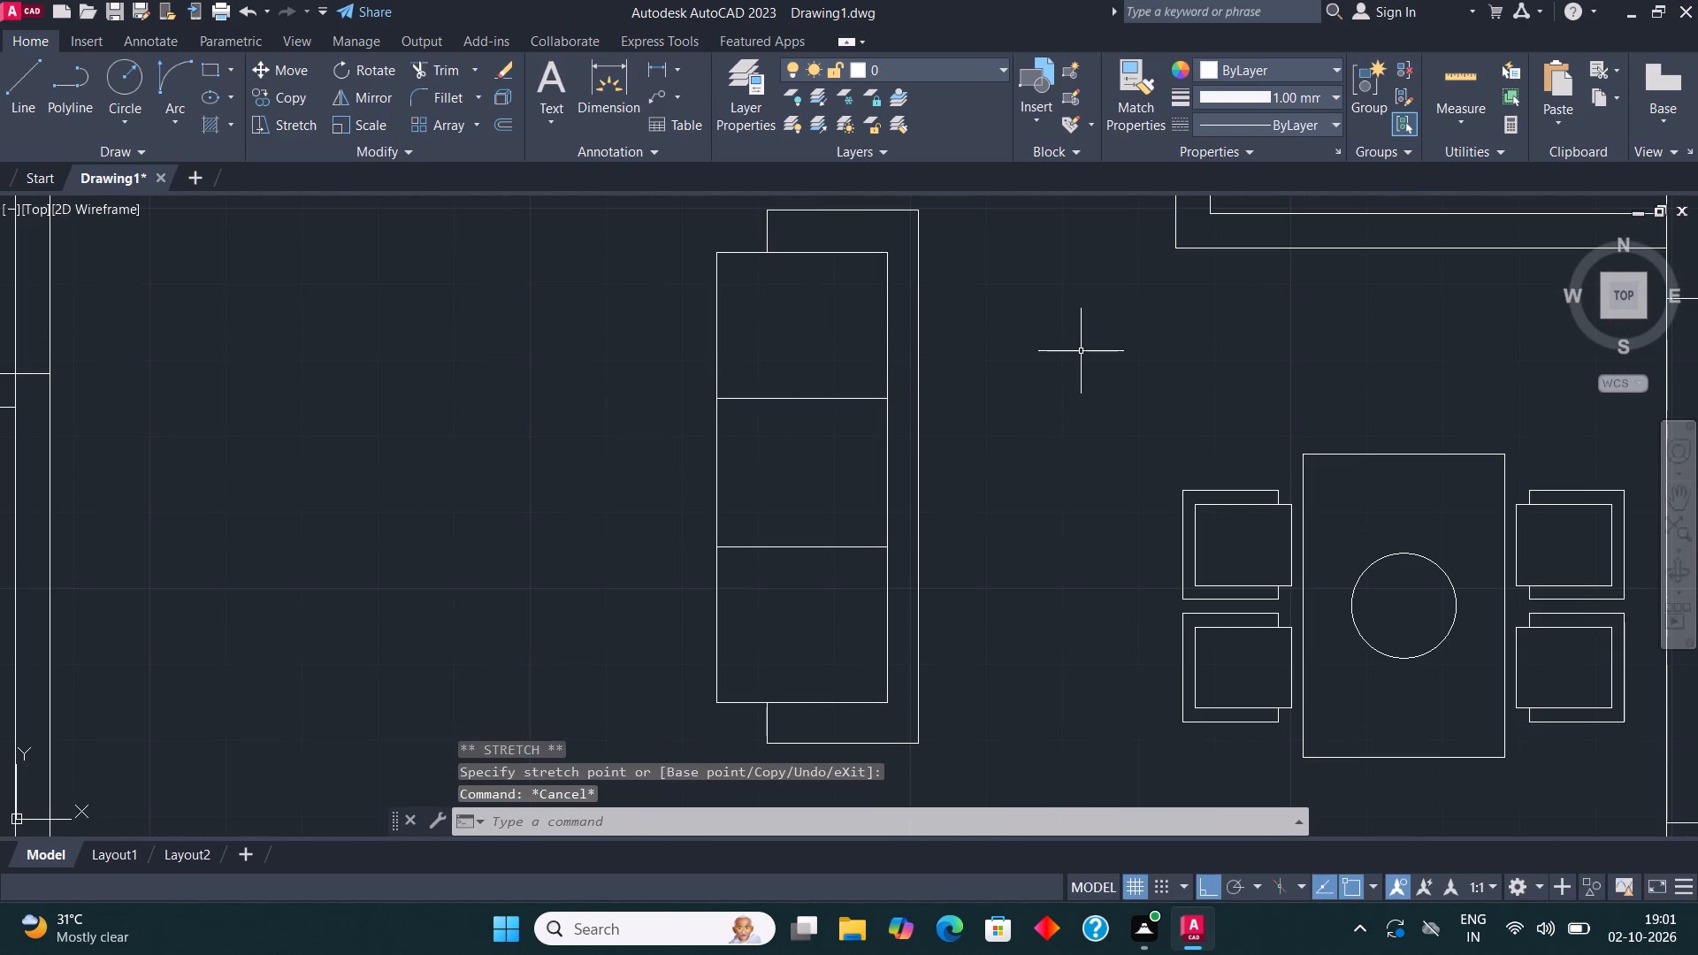
Draw a rectangle over the sofa's top cushion, from its lower west corner to its upper east corner.
{"action": "scroll", "coordinate": [1004, 385], "scroll_direction": "down", "scroll_amount": 2}
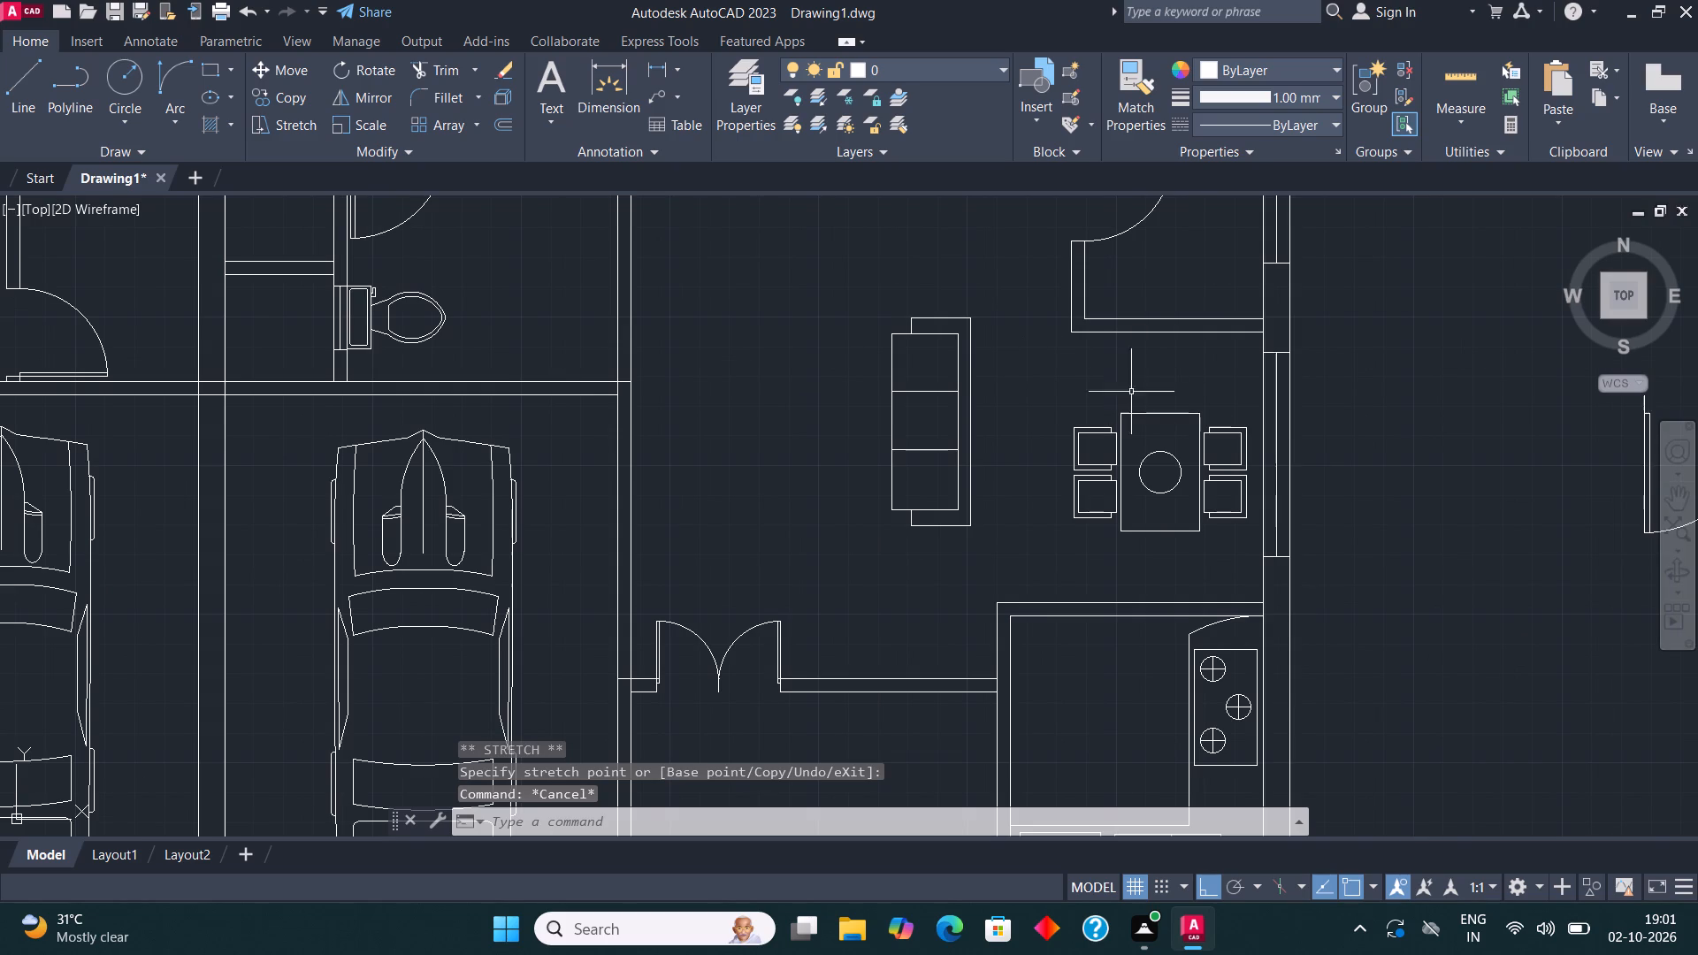
{"action": "middle_click_drag", "start_coordinate": [1157, 428], "coordinate": [1165, 465]}
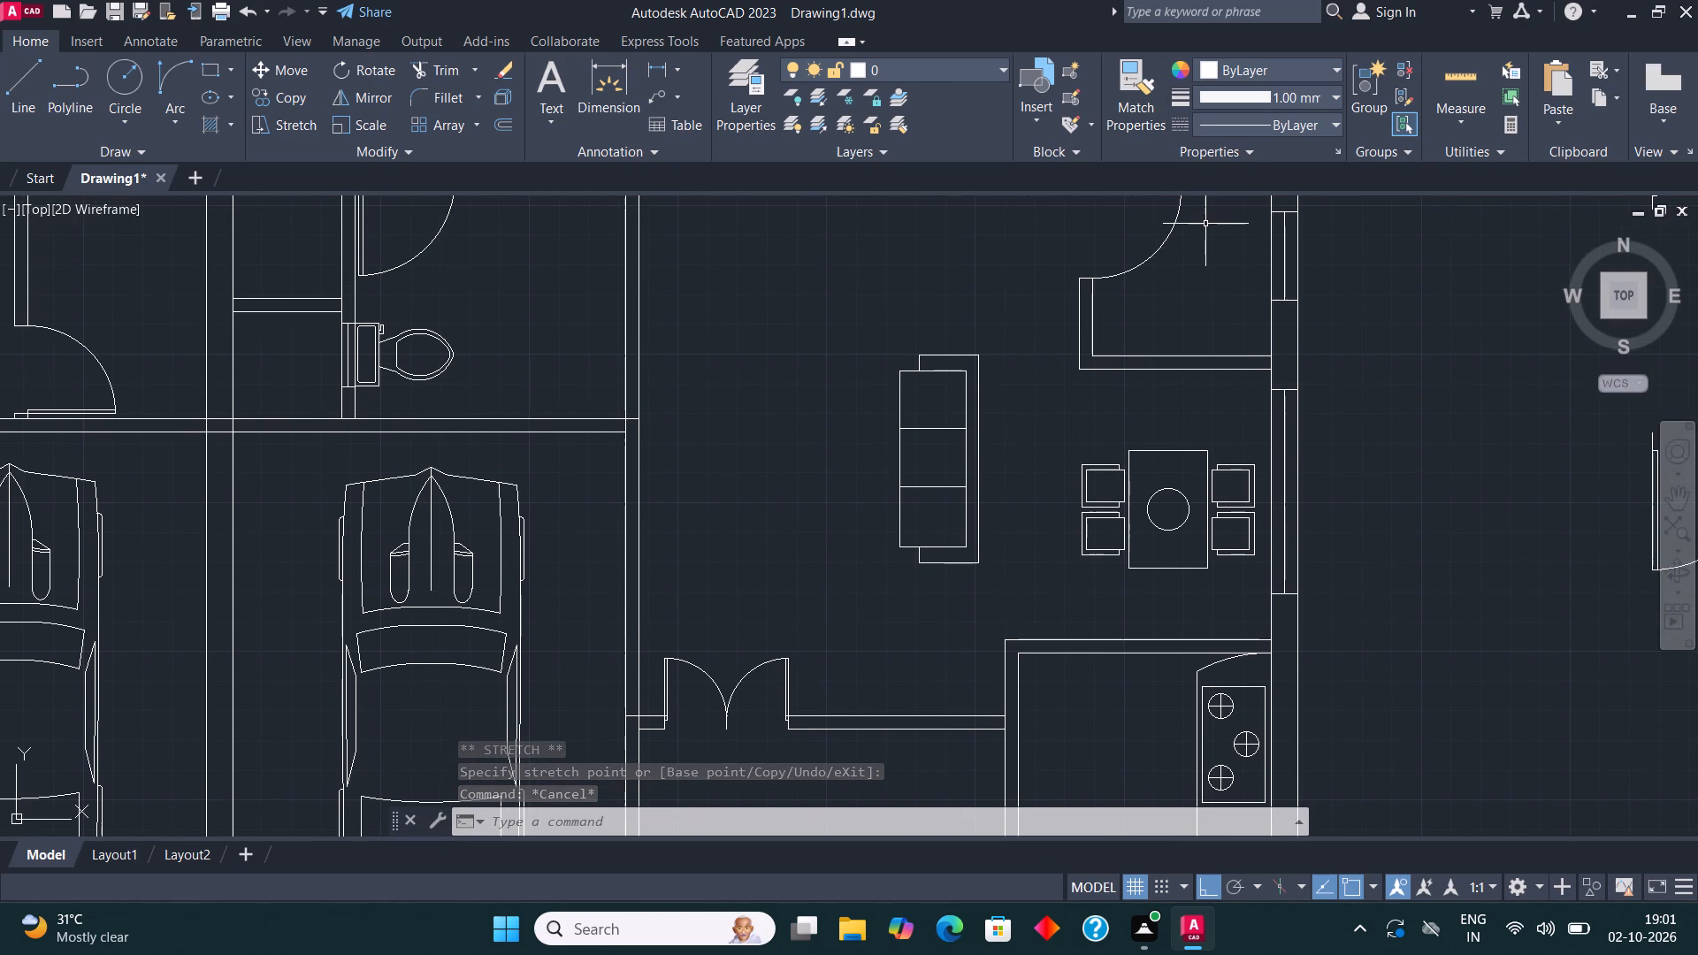
{"action": "middle_click_drag", "start_coordinate": [970, 360], "coordinate": [904, 476]}
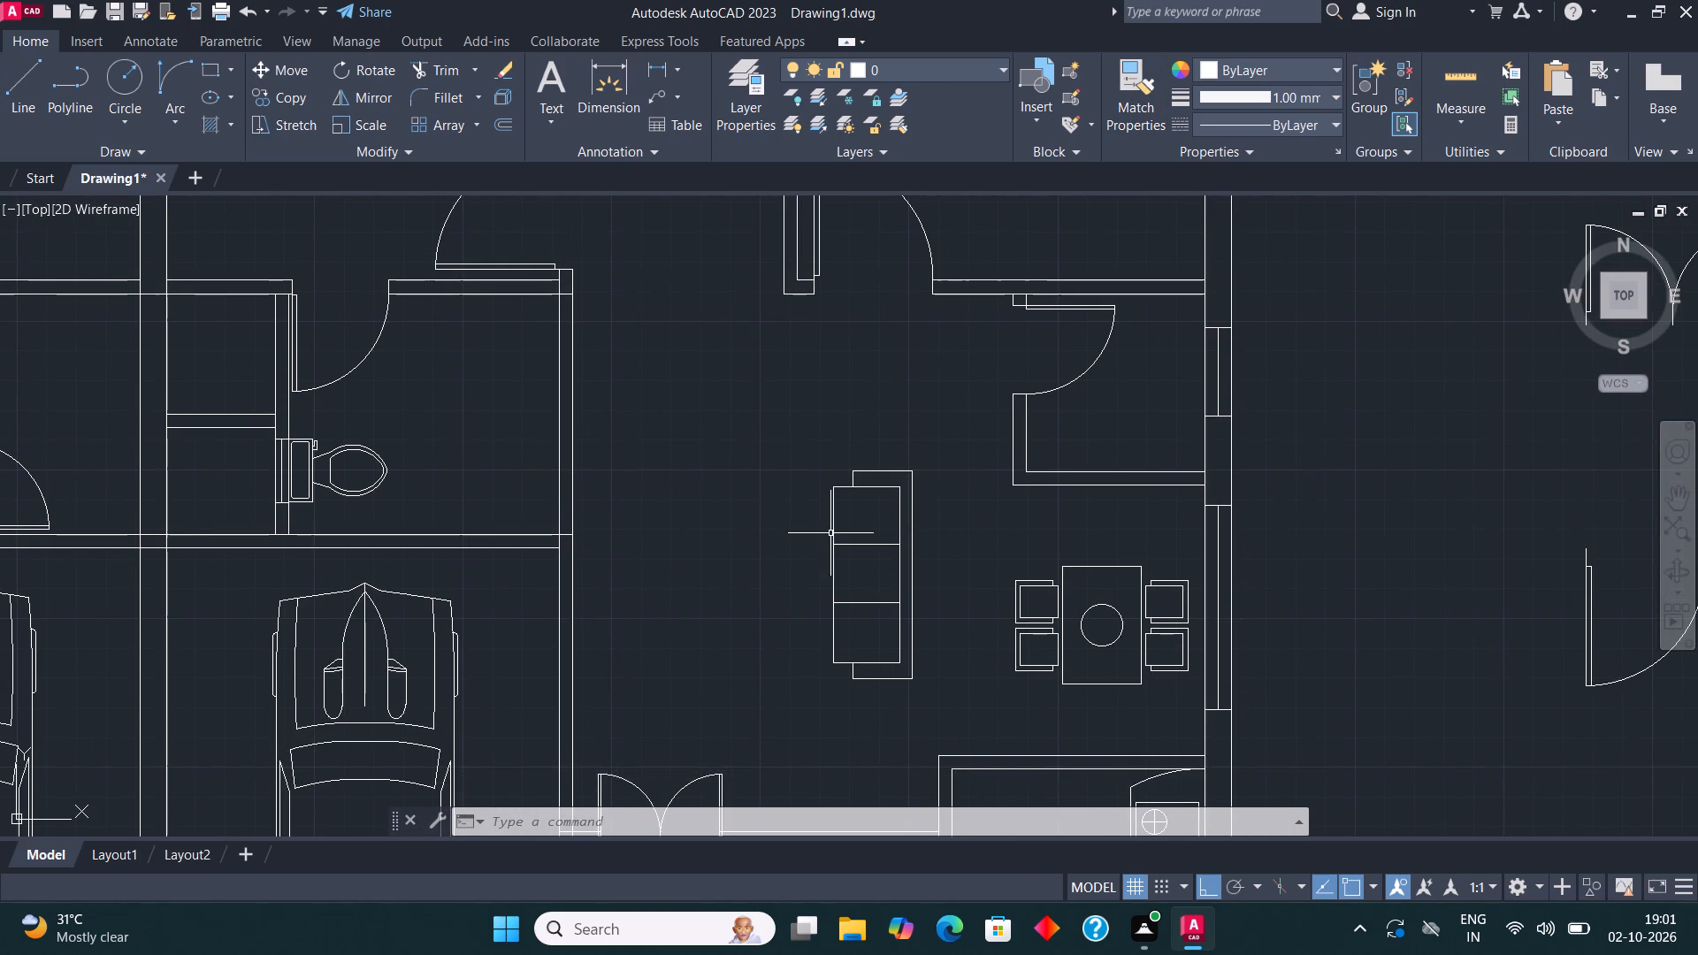
{"action": "left_click", "coordinate": [834, 533]}
{"action": "scroll", "coordinate": [835, 533], "scroll_direction": "up", "scroll_amount": 1}
{"action": "key", "text": "Escape"}
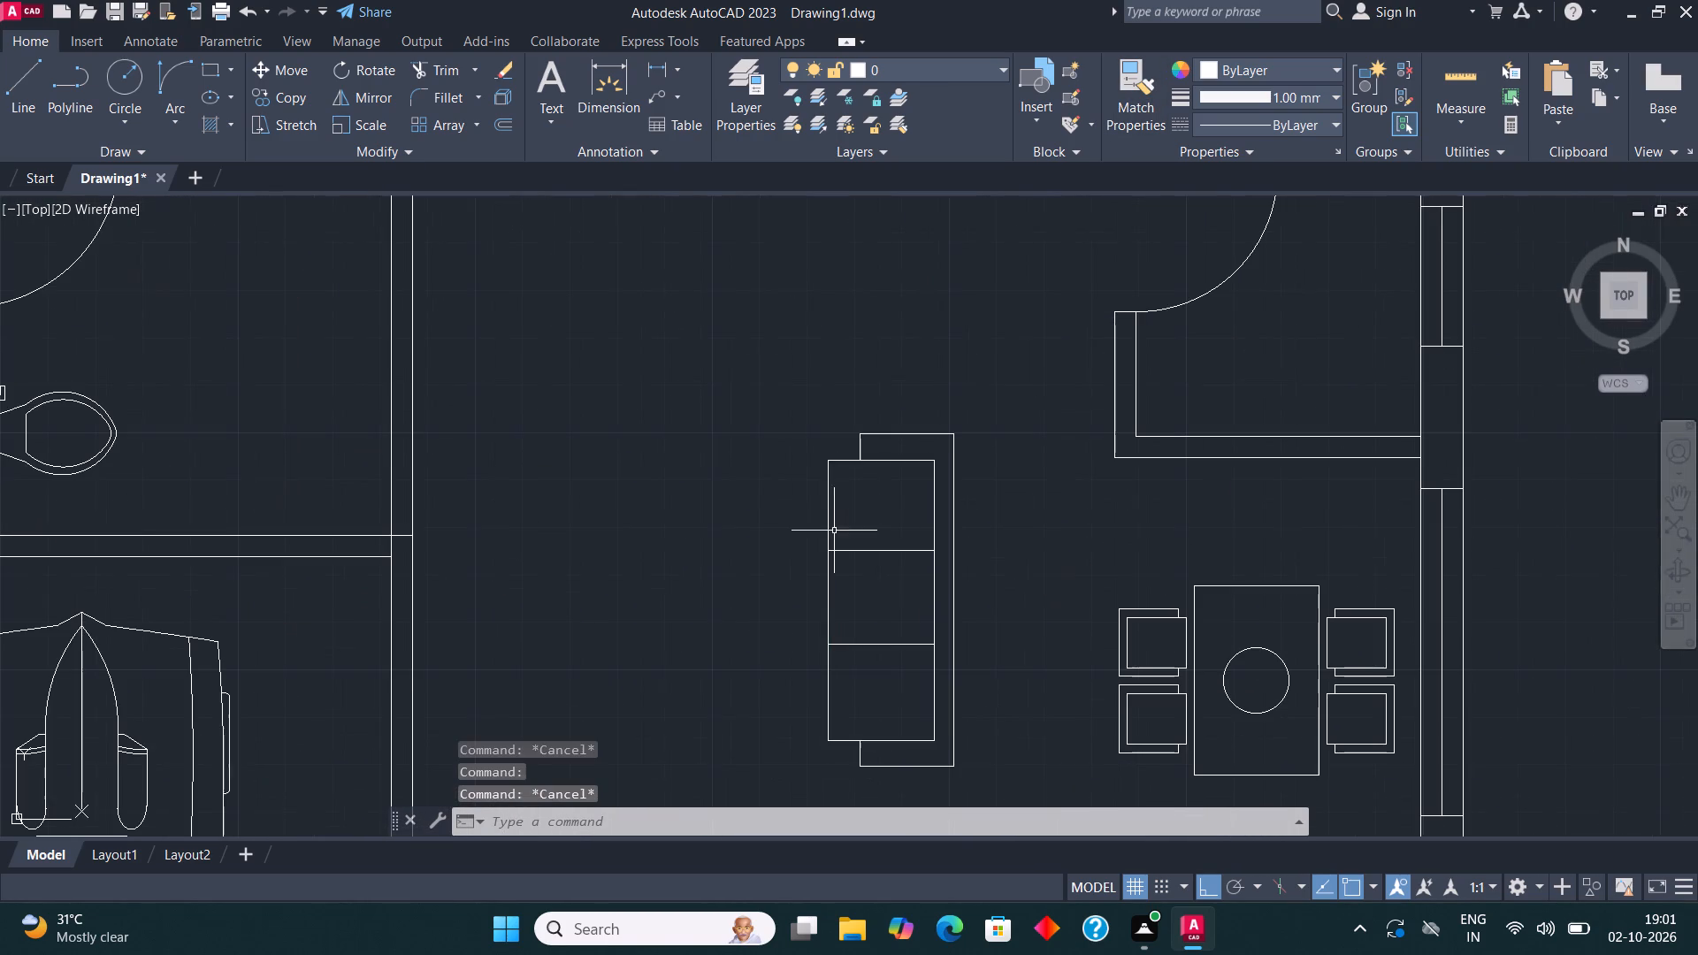
{"action": "left_click", "coordinate": [210, 70]}
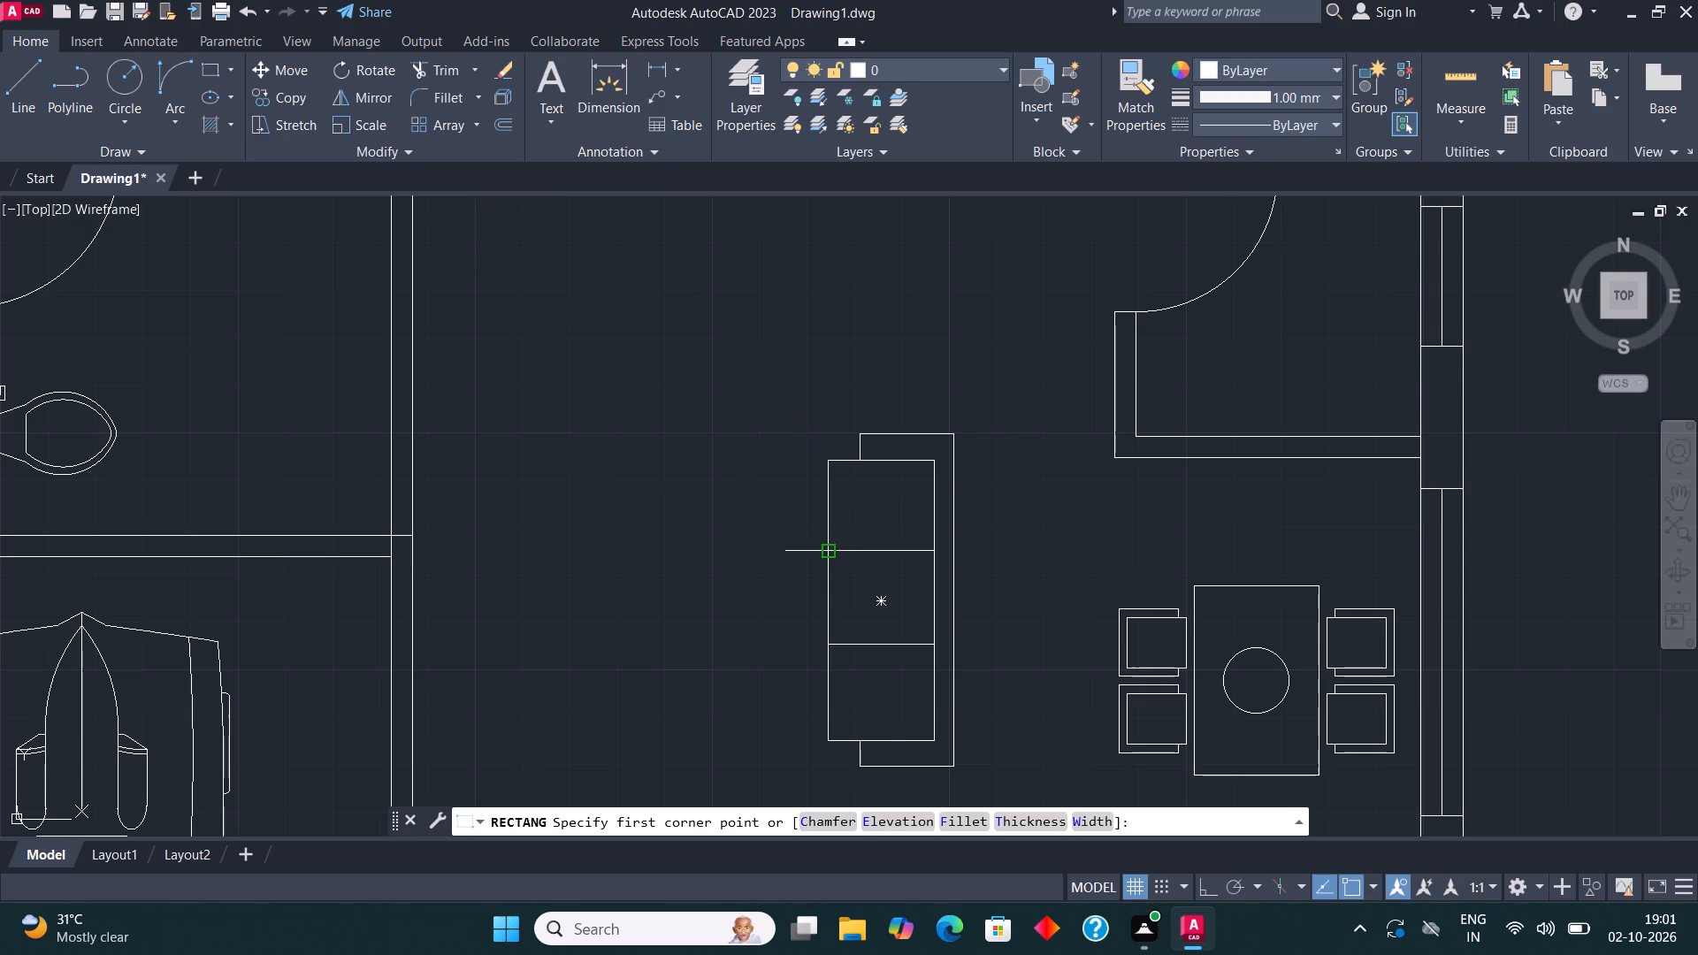
{"action": "left_click", "coordinate": [831, 548]}
{"action": "left_click", "coordinate": [930, 464]}
{"action": "key", "text": "Escape"}
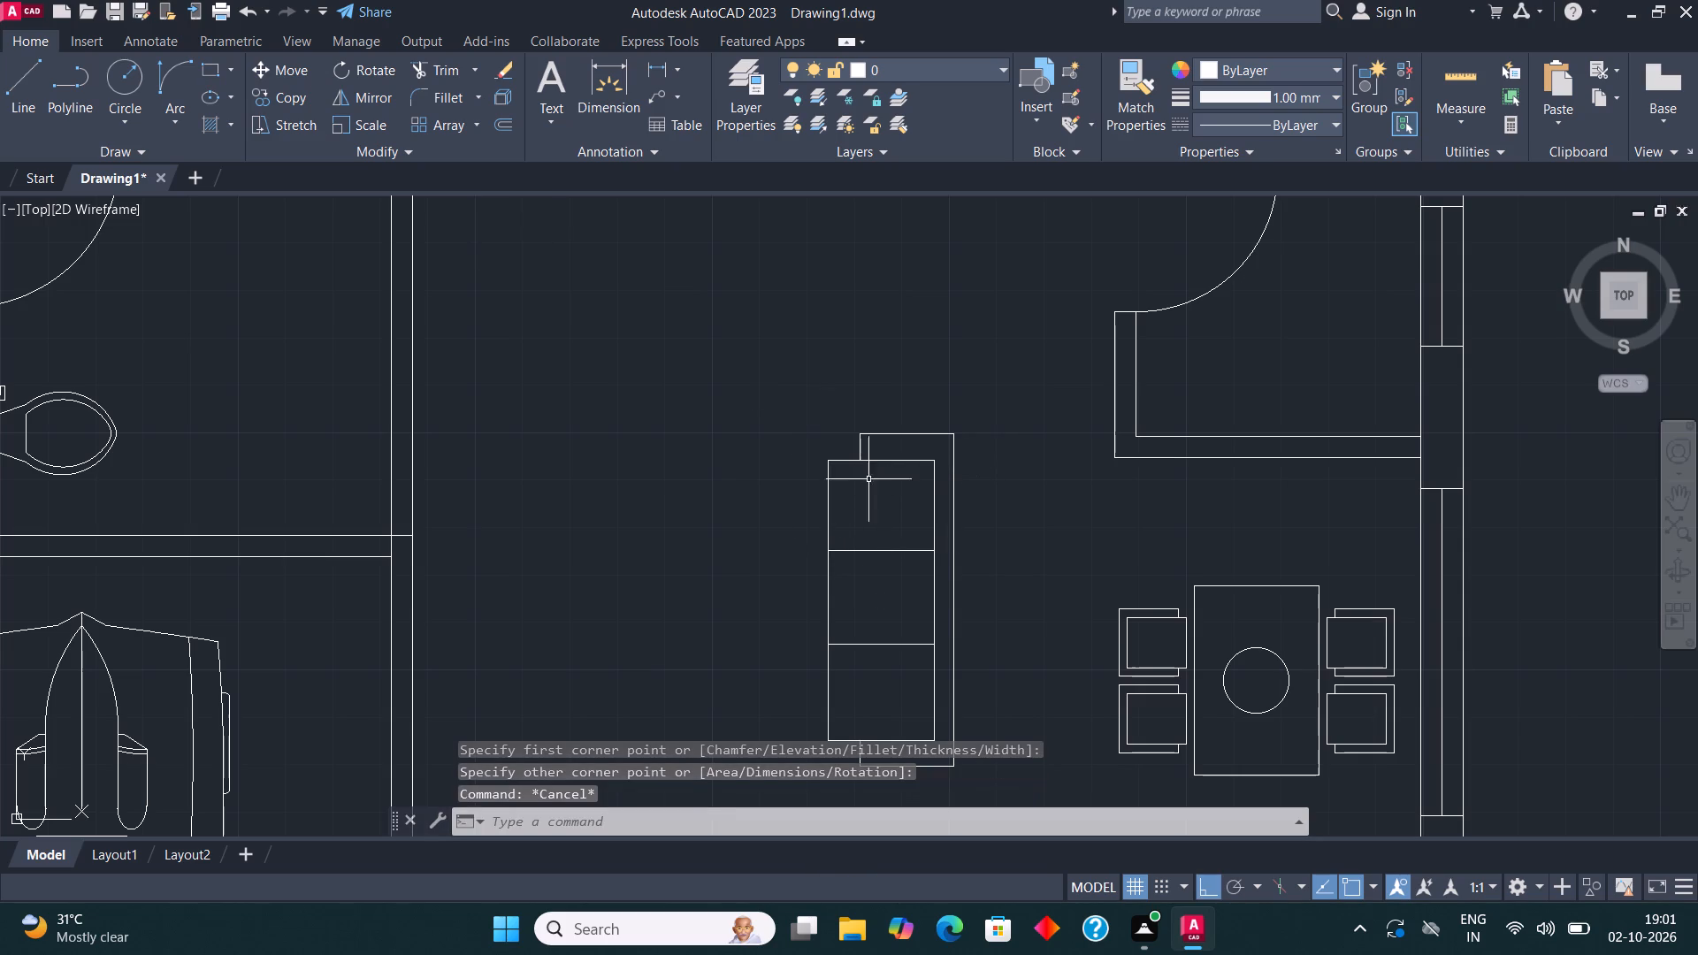
Copy the top cushion rectangle straight west into the open floor beside the sofa.
{"action": "left_click", "coordinate": [835, 459]}
{"action": "left_click", "coordinate": [284, 95]}
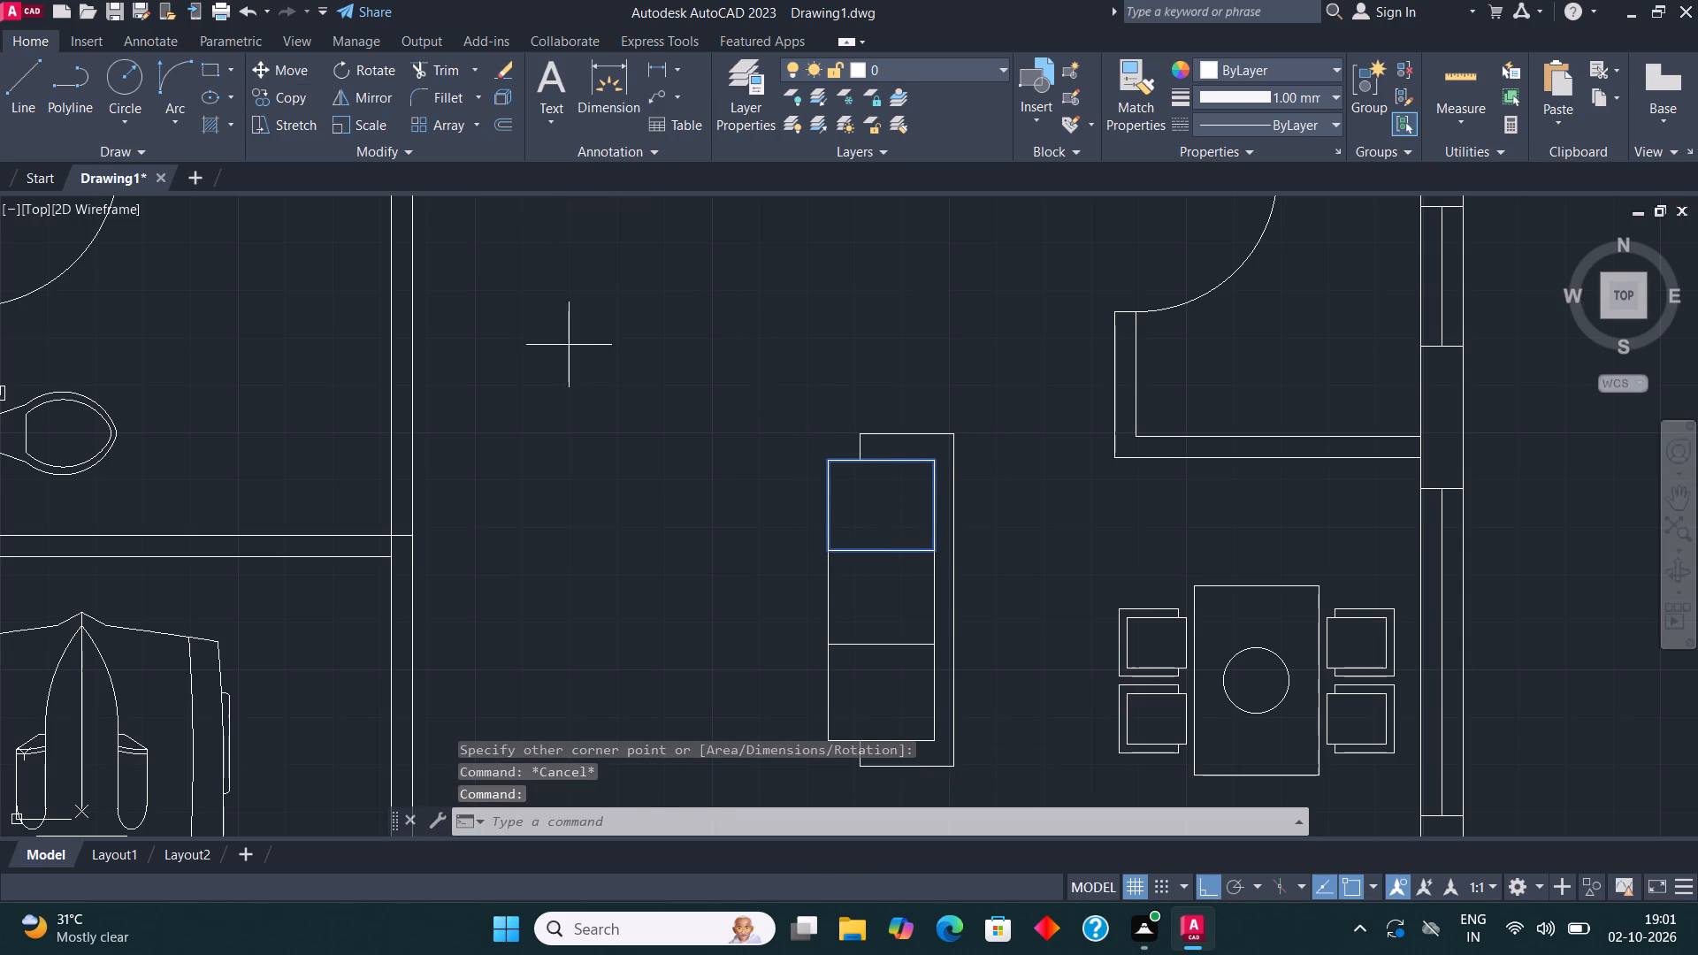
{"action": "left_click", "coordinate": [853, 508]}
{"action": "scroll", "coordinate": [817, 522], "scroll_direction": "down", "scroll_amount": 2}
{"action": "scroll", "coordinate": [753, 443], "scroll_direction": "up", "scroll_amount": 2}
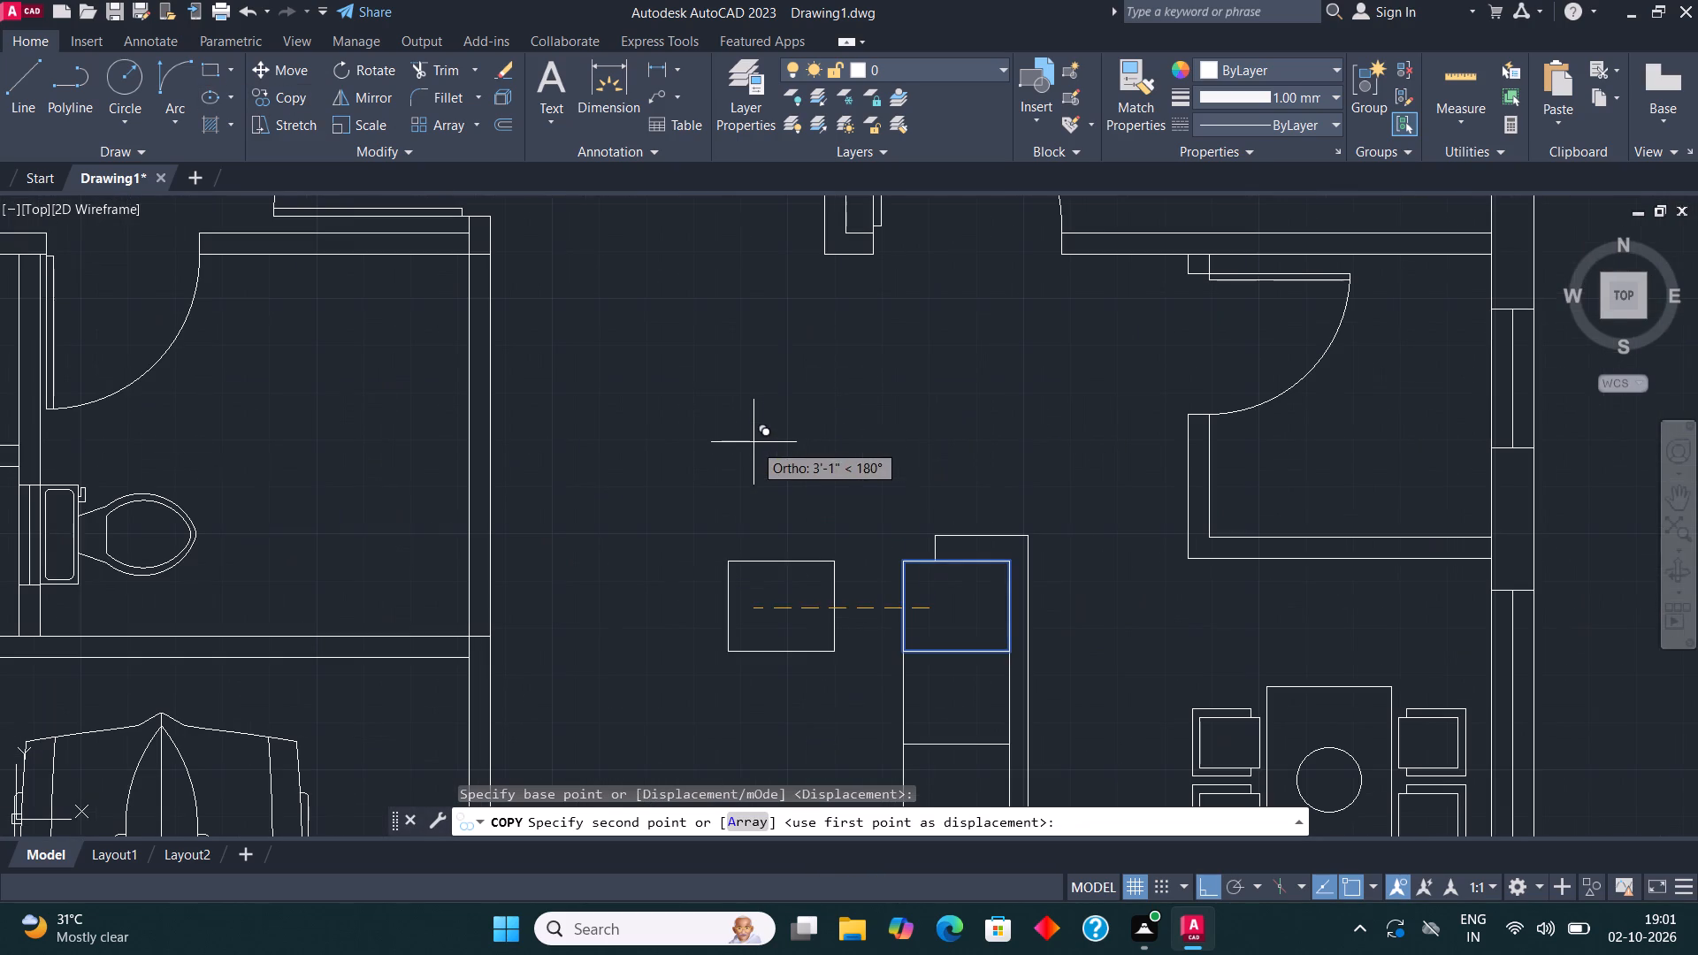
{"action": "left_click", "coordinate": [686, 424]}
{"action": "key", "text": "Escape"}
Rotate the copied cushion rectangle 270° so that its longer sides run north-south.
{"action": "left_click_drag", "start_coordinate": [712, 615], "coordinate": [709, 602]}
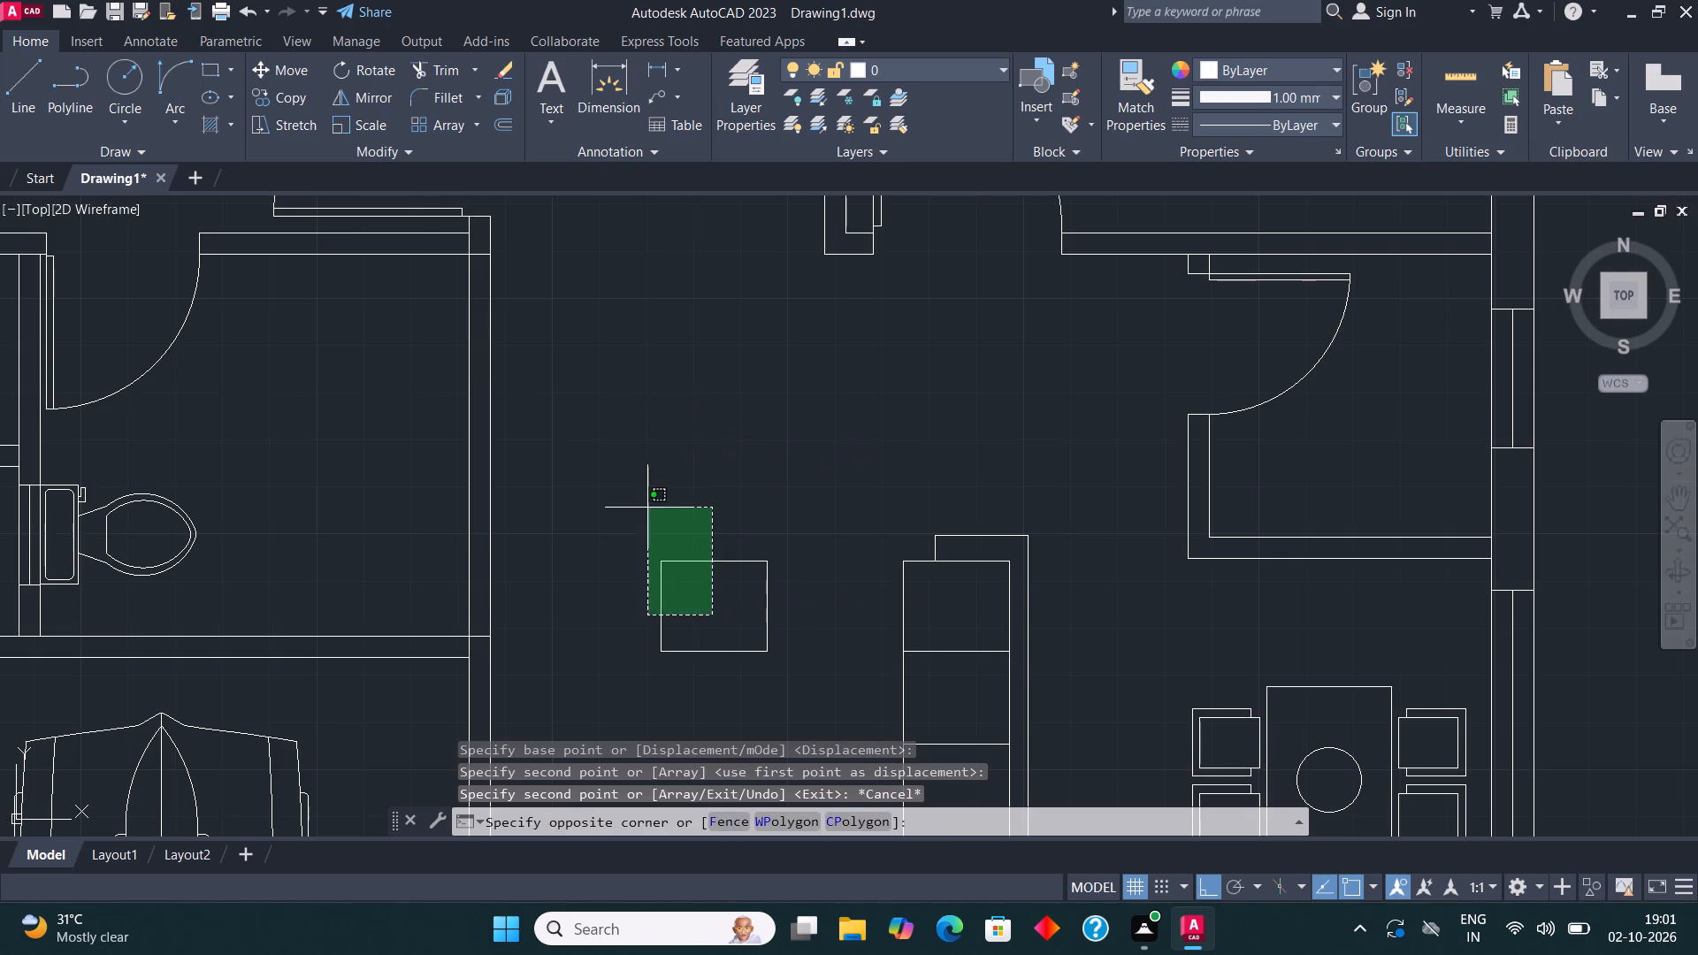
{"action": "left_click", "coordinate": [644, 504]}
{"action": "left_click", "coordinate": [371, 77]}
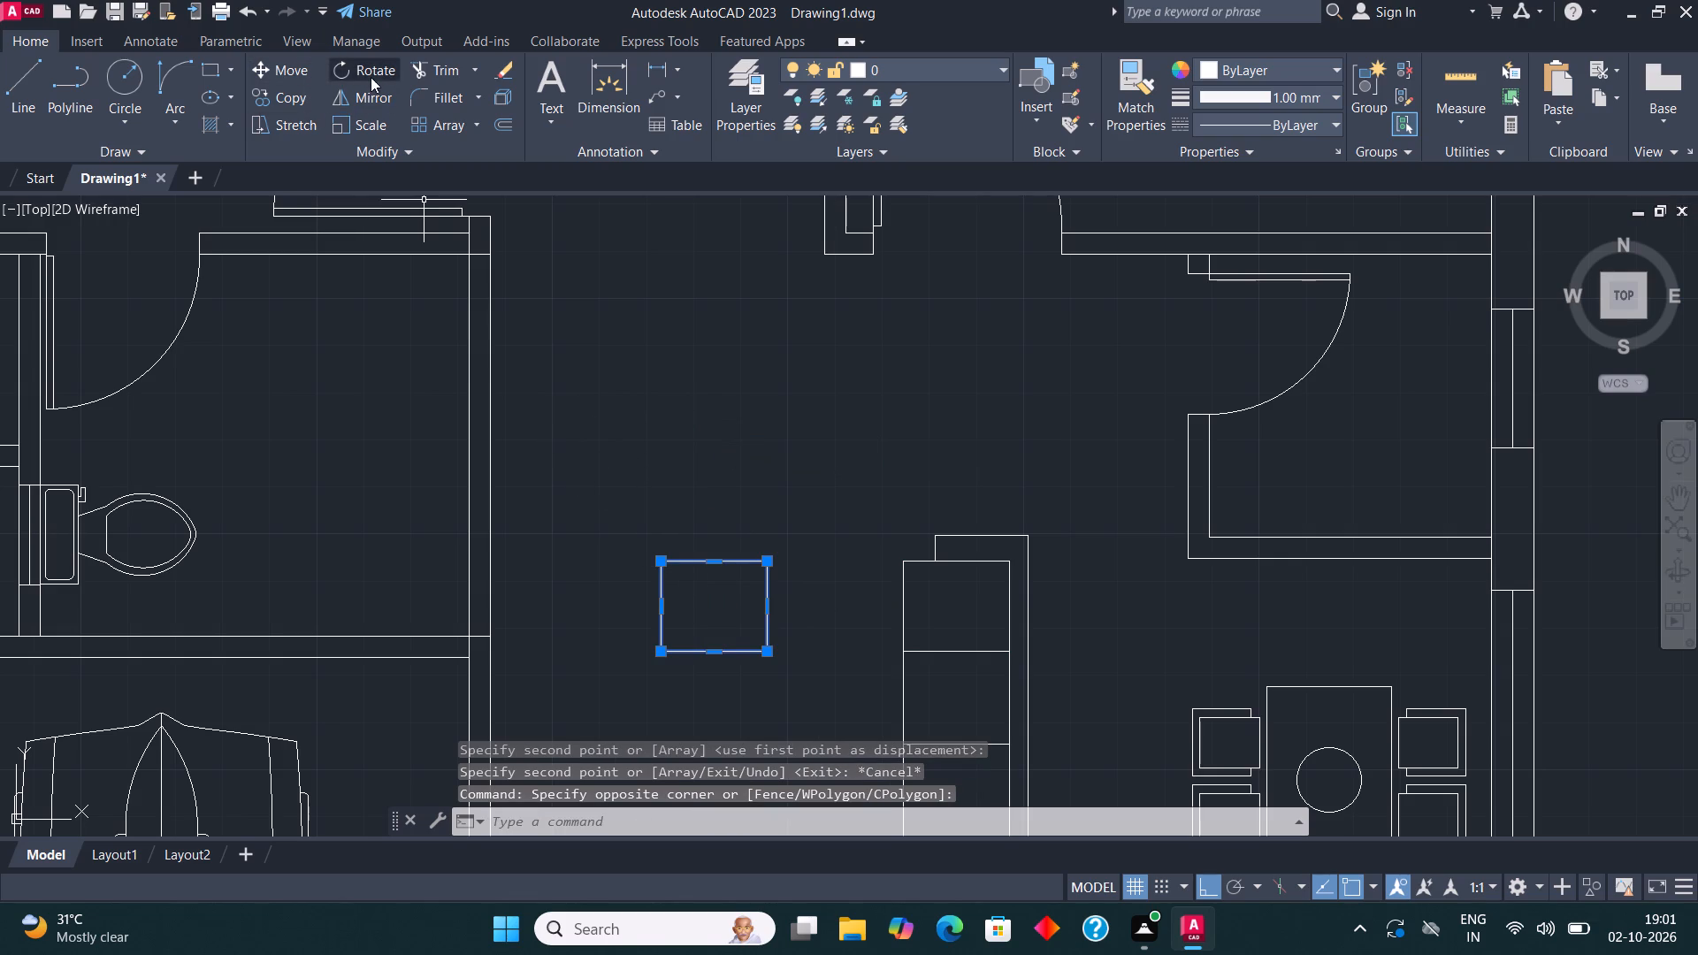
{"action": "left_click", "coordinate": [639, 497]}
{"action": "left_click", "coordinate": [646, 581]}
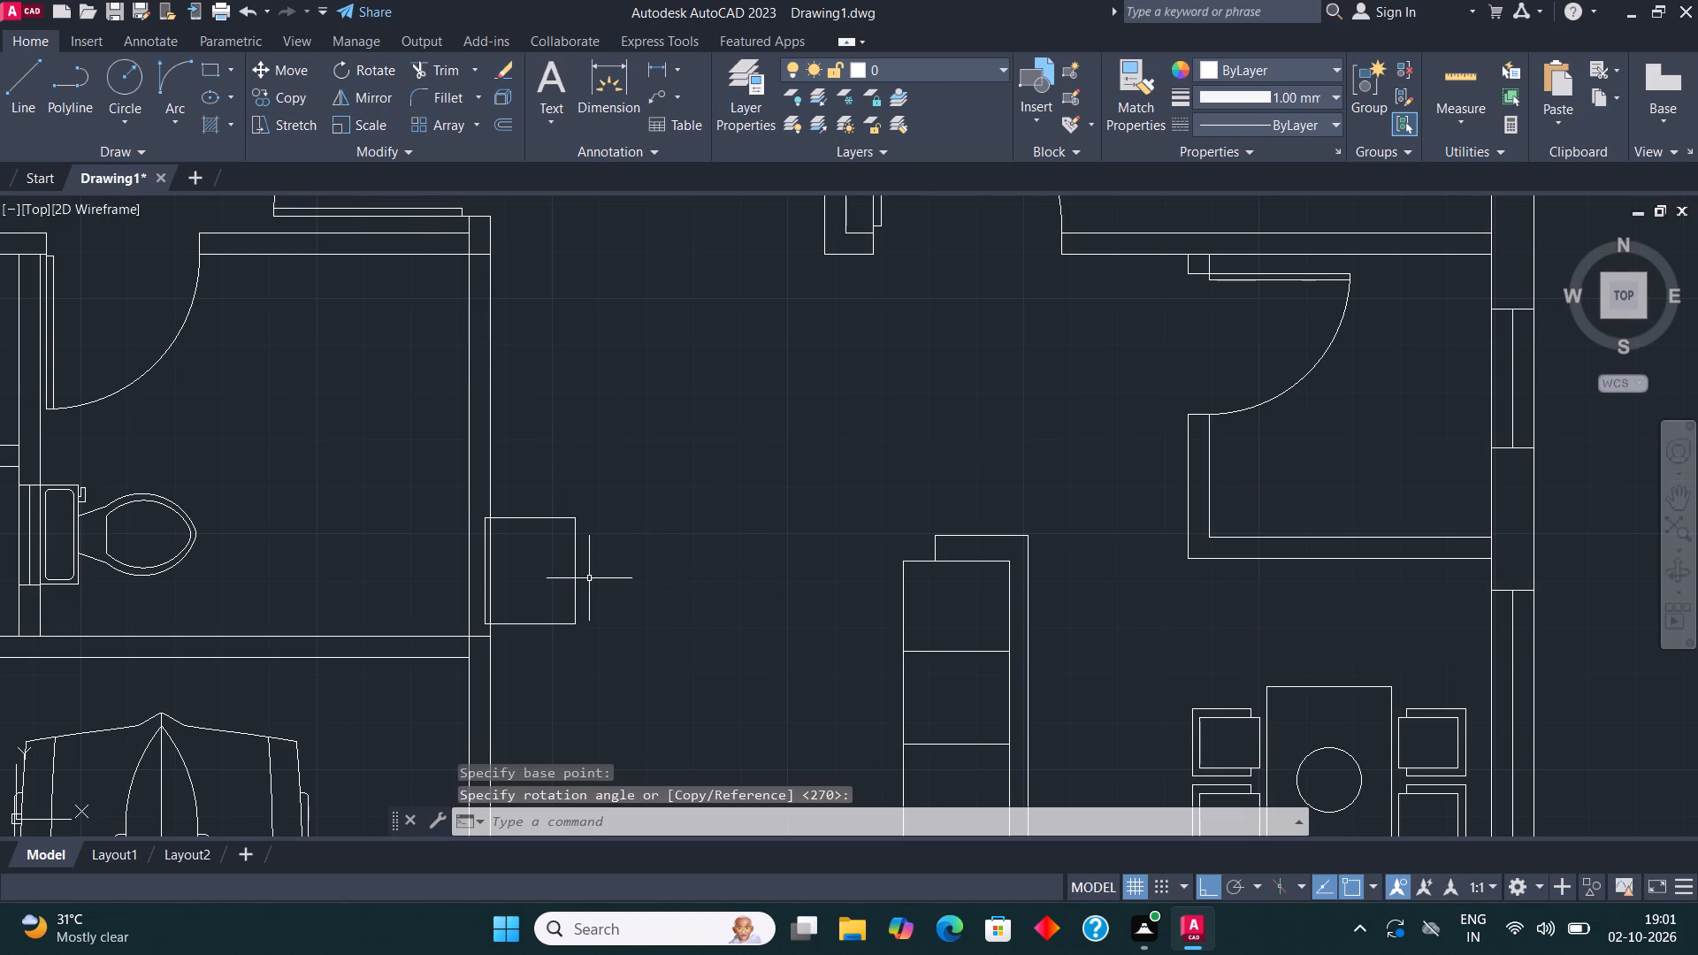
Move the rotated cushion rectangle east, clear of the wall, to just northwest of the sofa as an armchair seat.
{"action": "left_click", "coordinate": [579, 560]}
{"action": "left_click", "coordinate": [567, 532]}
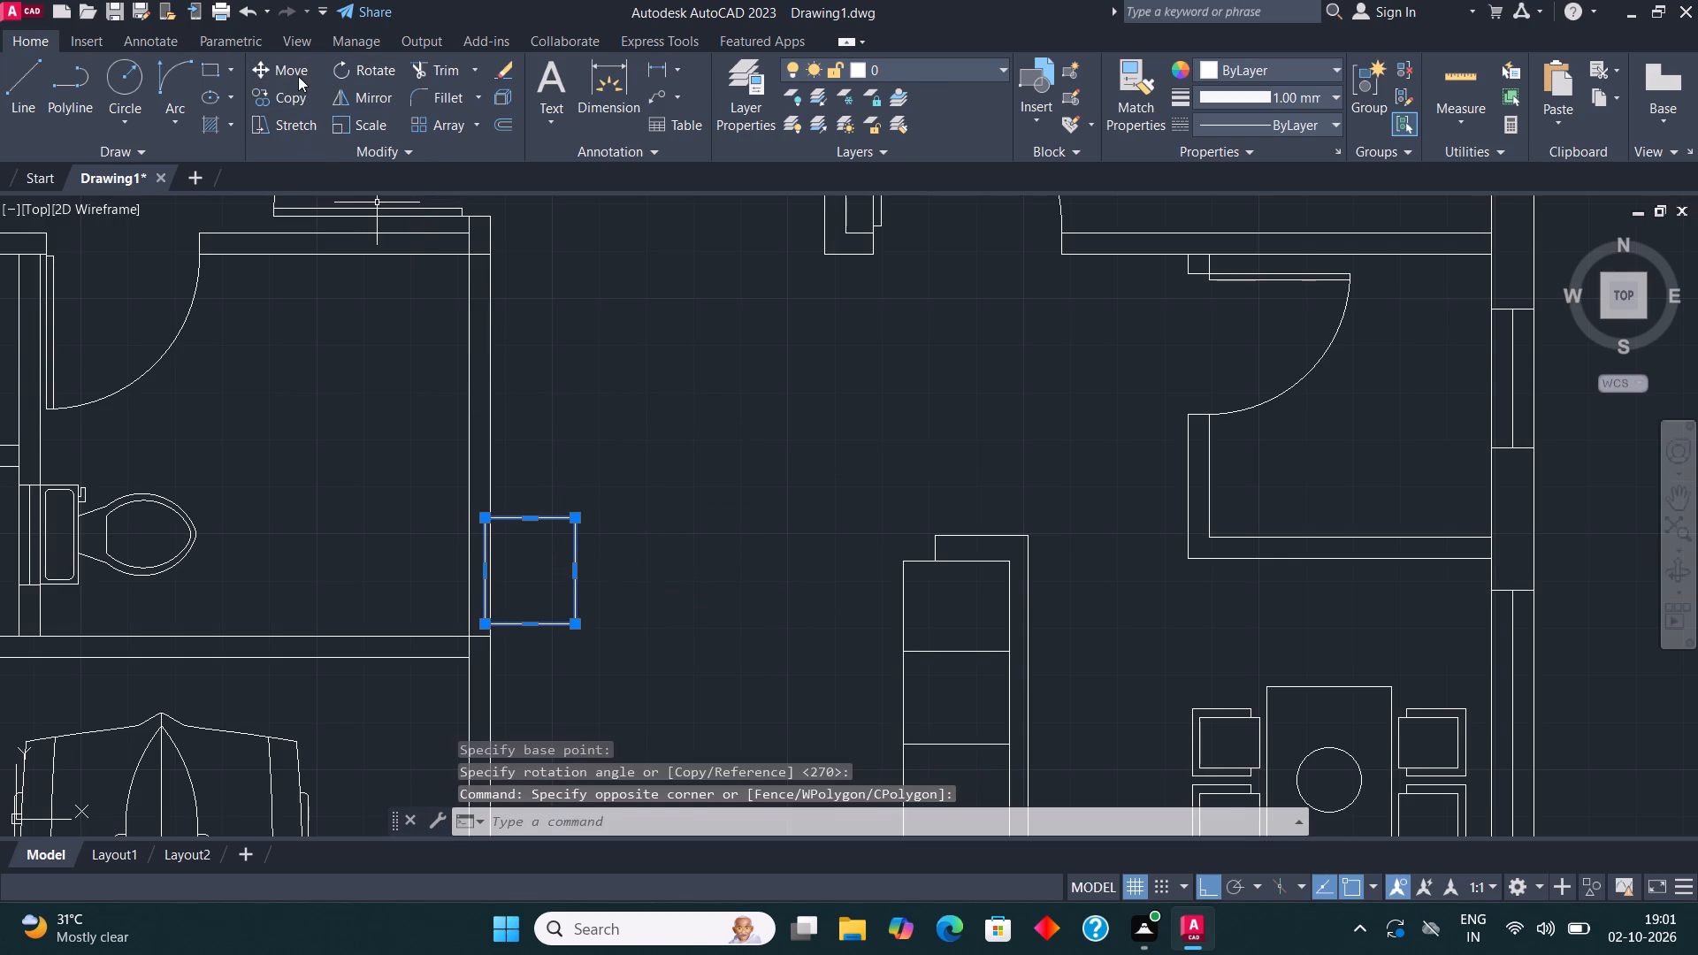
{"action": "left_click", "coordinate": [300, 74]}
{"action": "key", "text": "F8"}
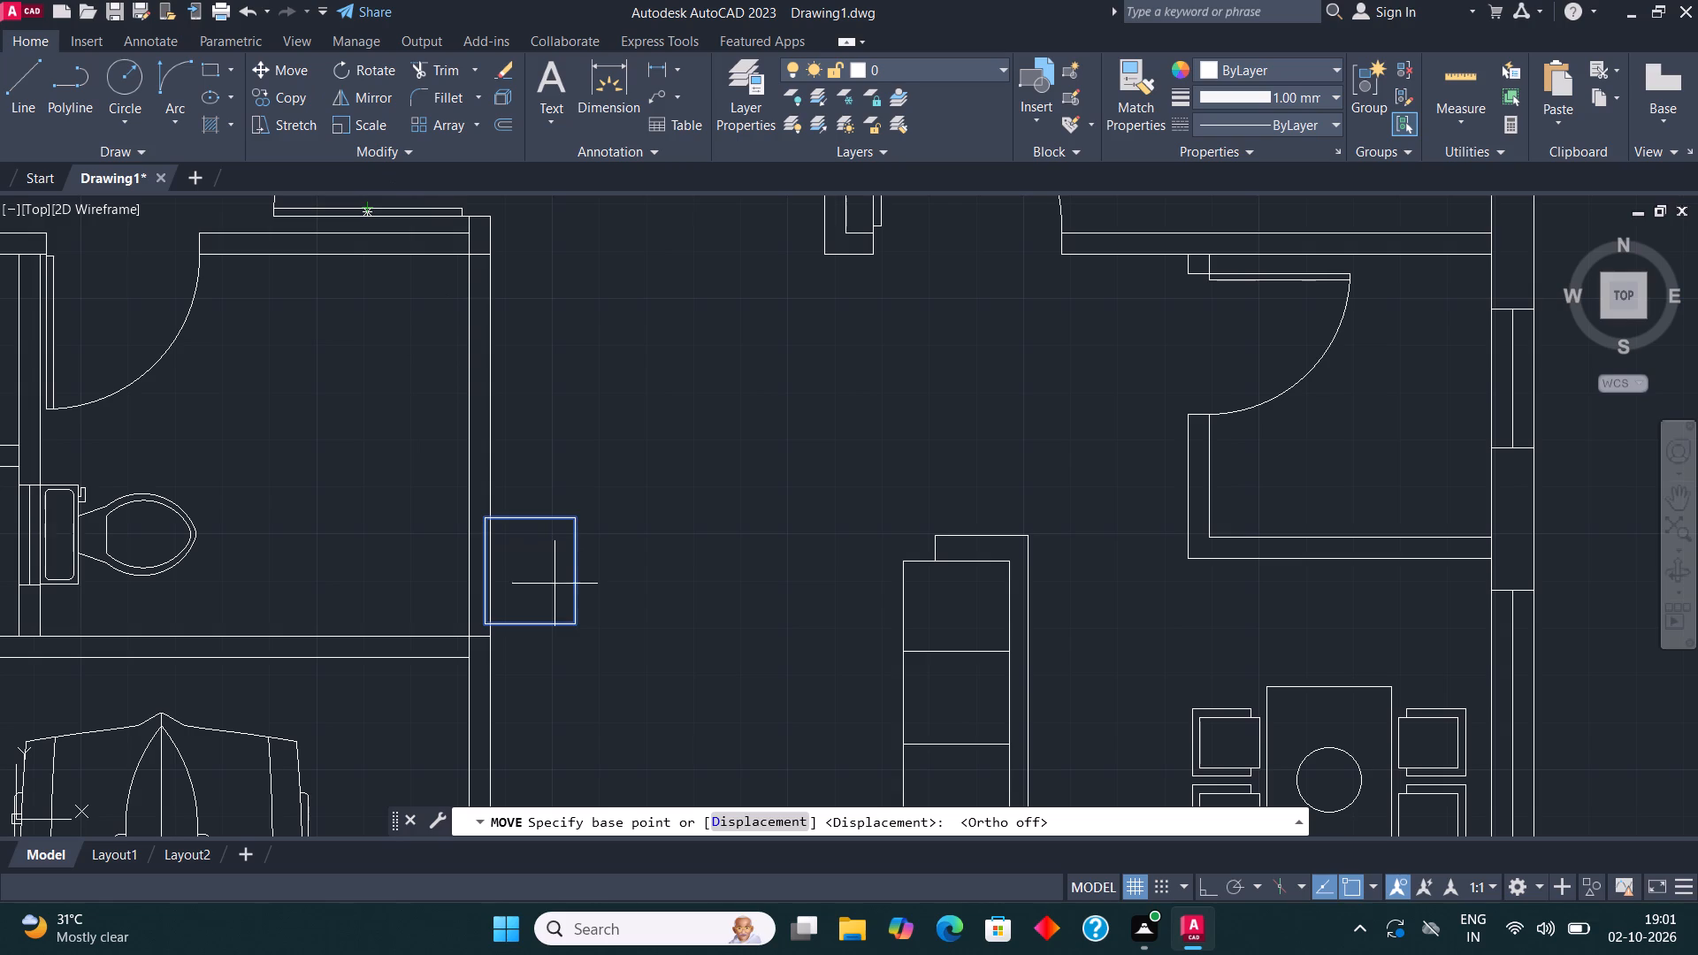
{"action": "left_click", "coordinate": [547, 579]}
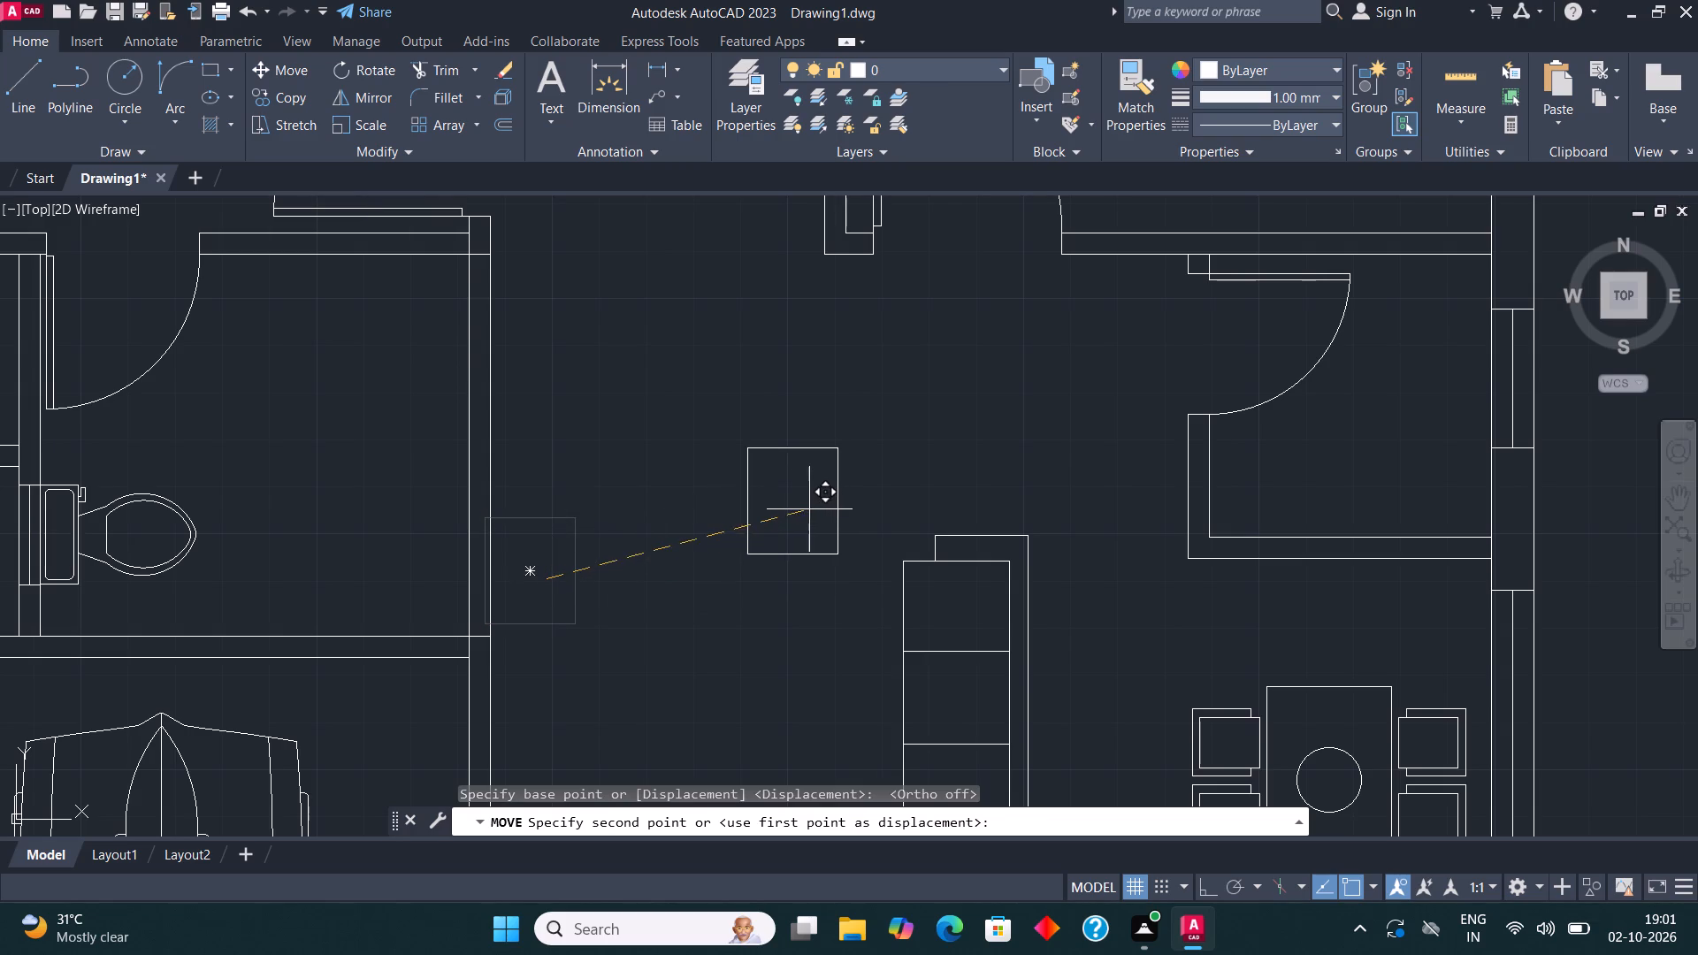
{"action": "left_click", "coordinate": [808, 508]}
{"action": "key", "text": "Escape"}
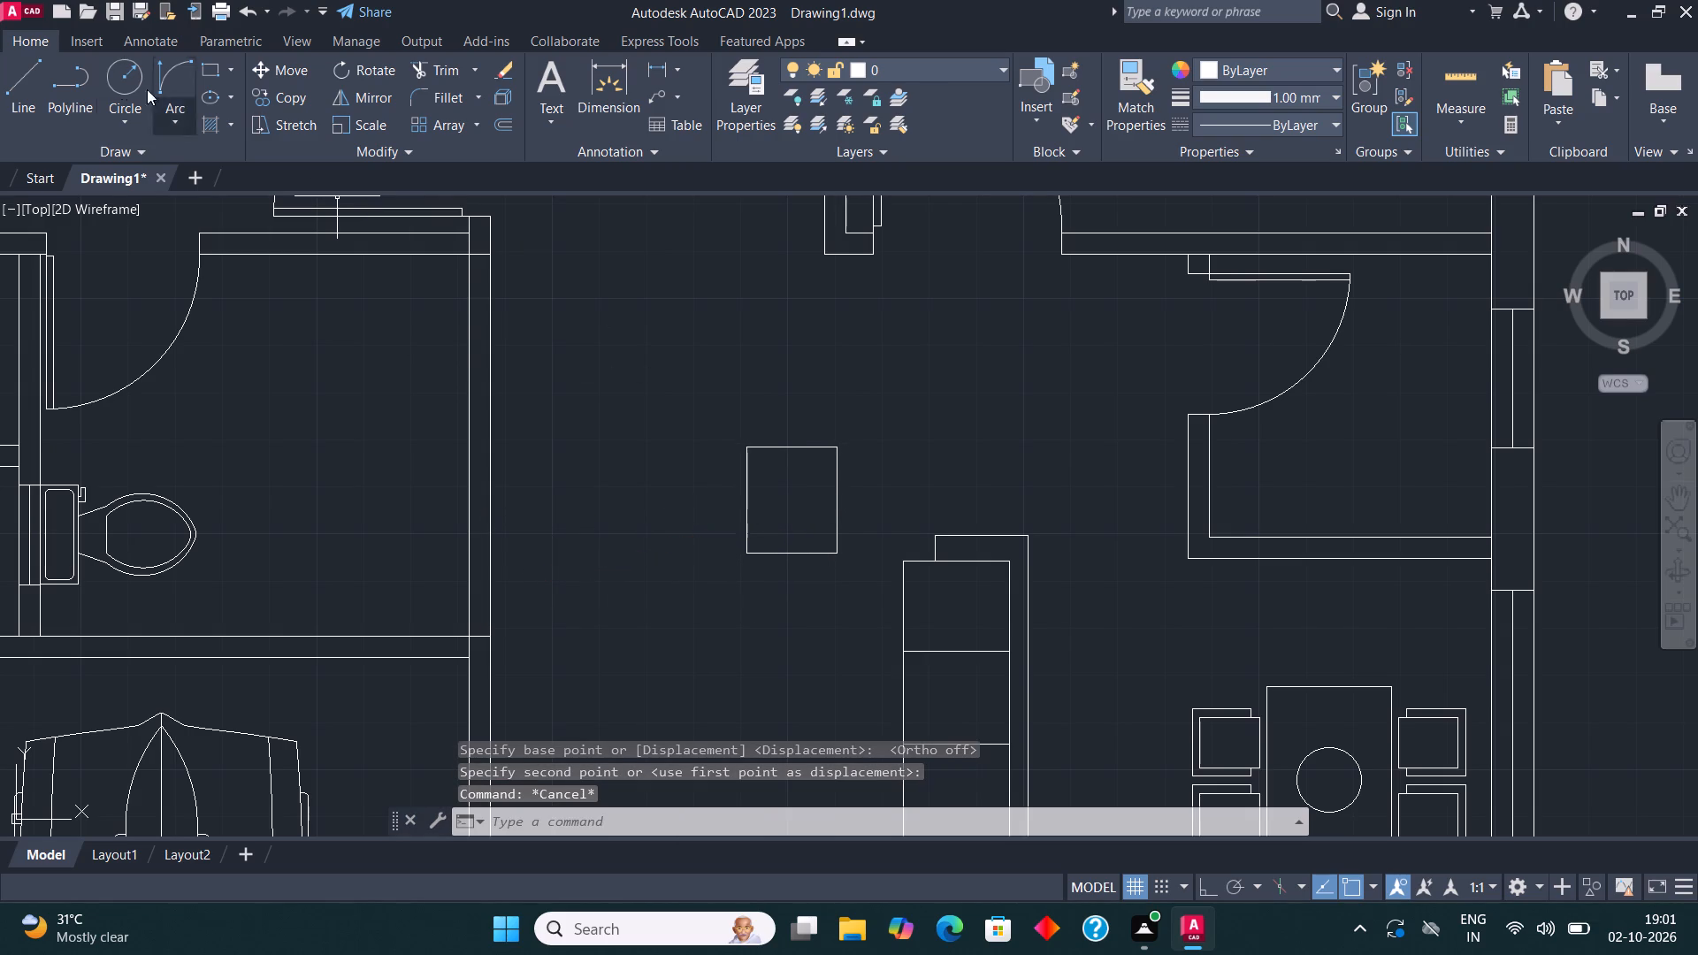
Draw the armchair's backrest and arms with straight orthogonal lines around the seat's west, north and east sides.
{"action": "left_click", "coordinate": [19, 80]}
{"action": "scroll", "coordinate": [751, 546], "scroll_direction": "up", "scroll_amount": 2}
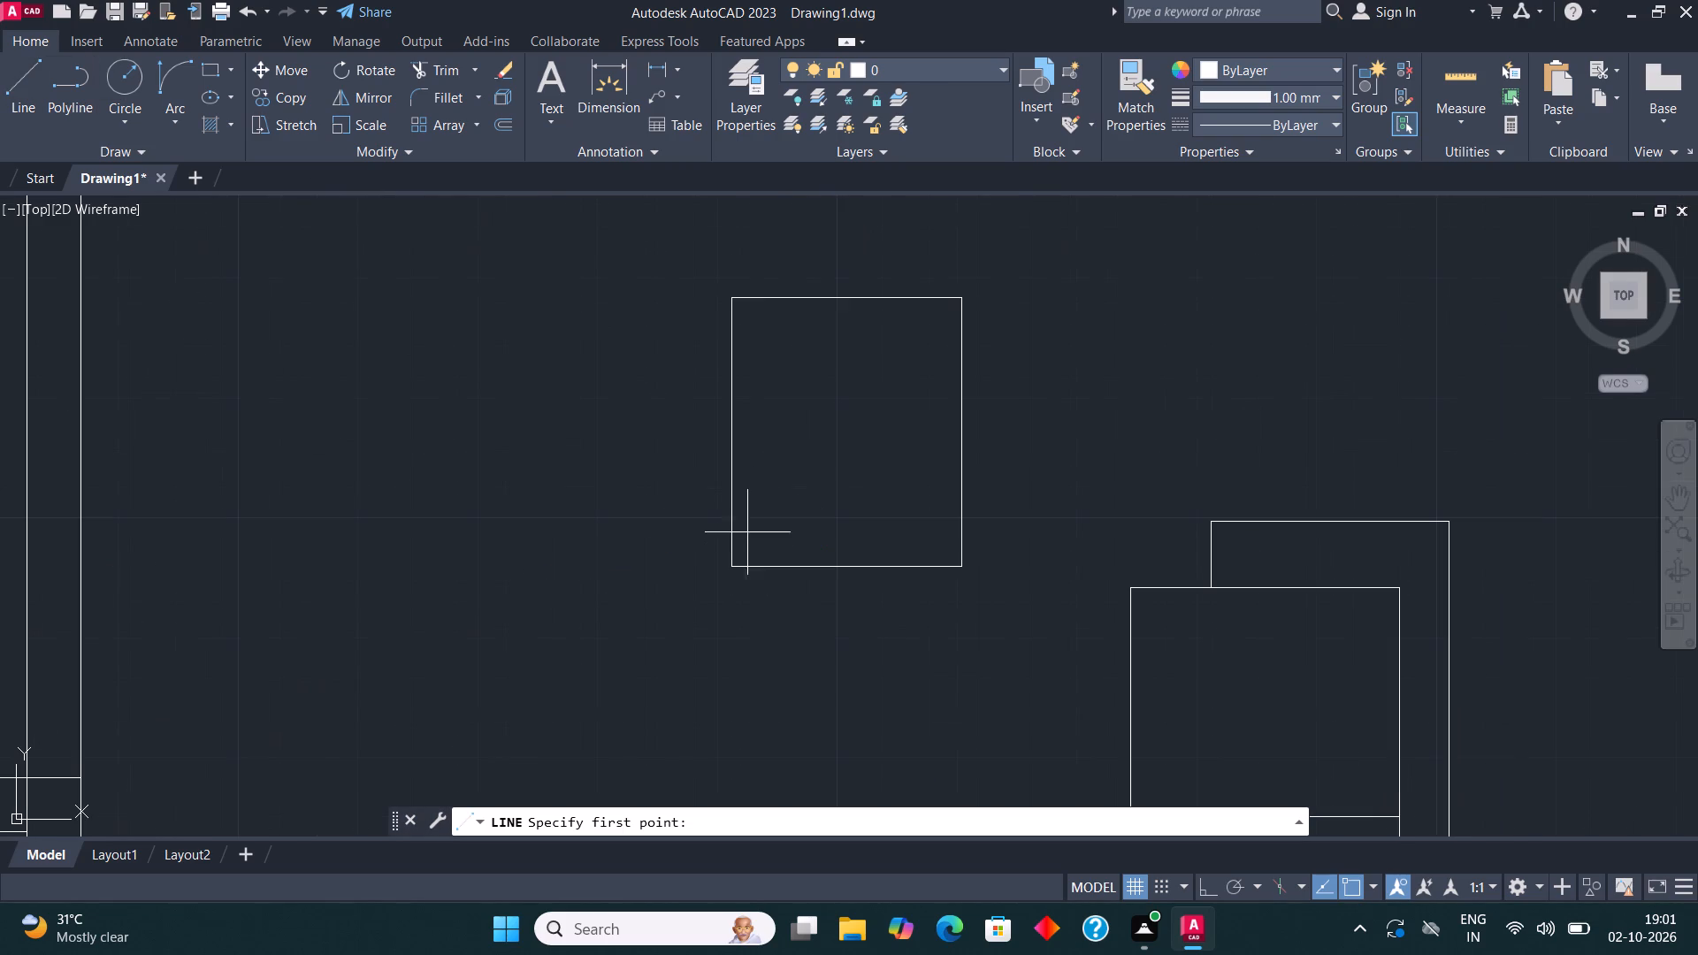
{"action": "left_click", "coordinate": [729, 515]}
{"action": "left_click", "coordinate": [696, 508]}
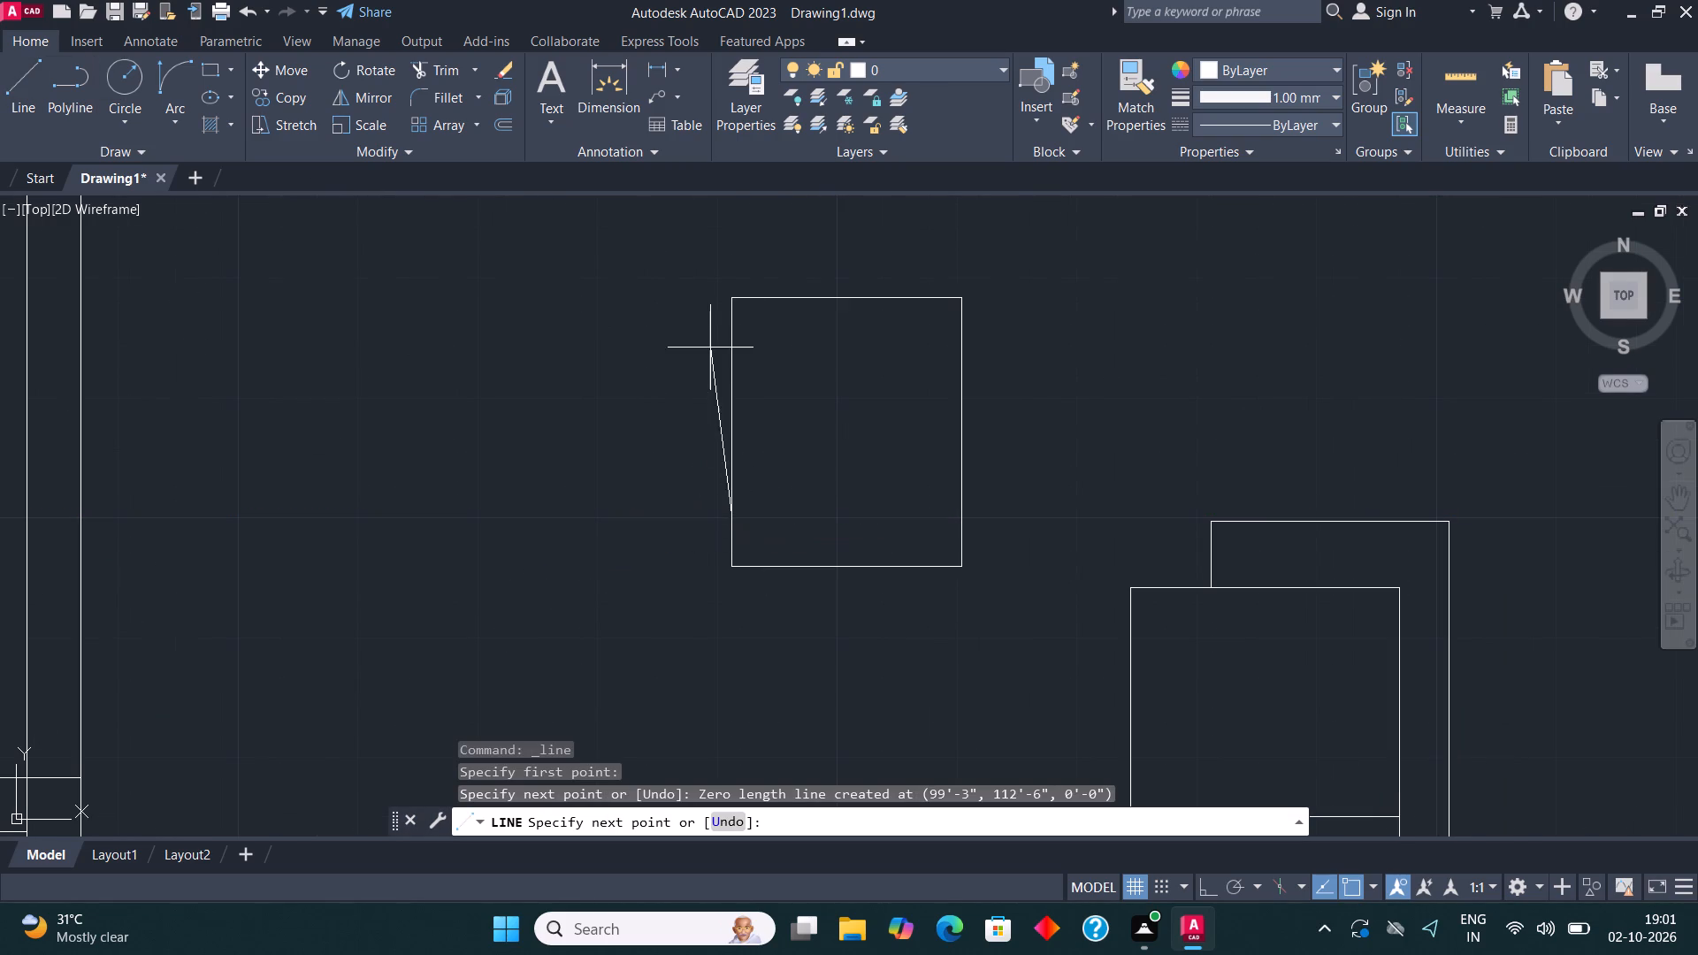
{"action": "key", "text": "F8"}
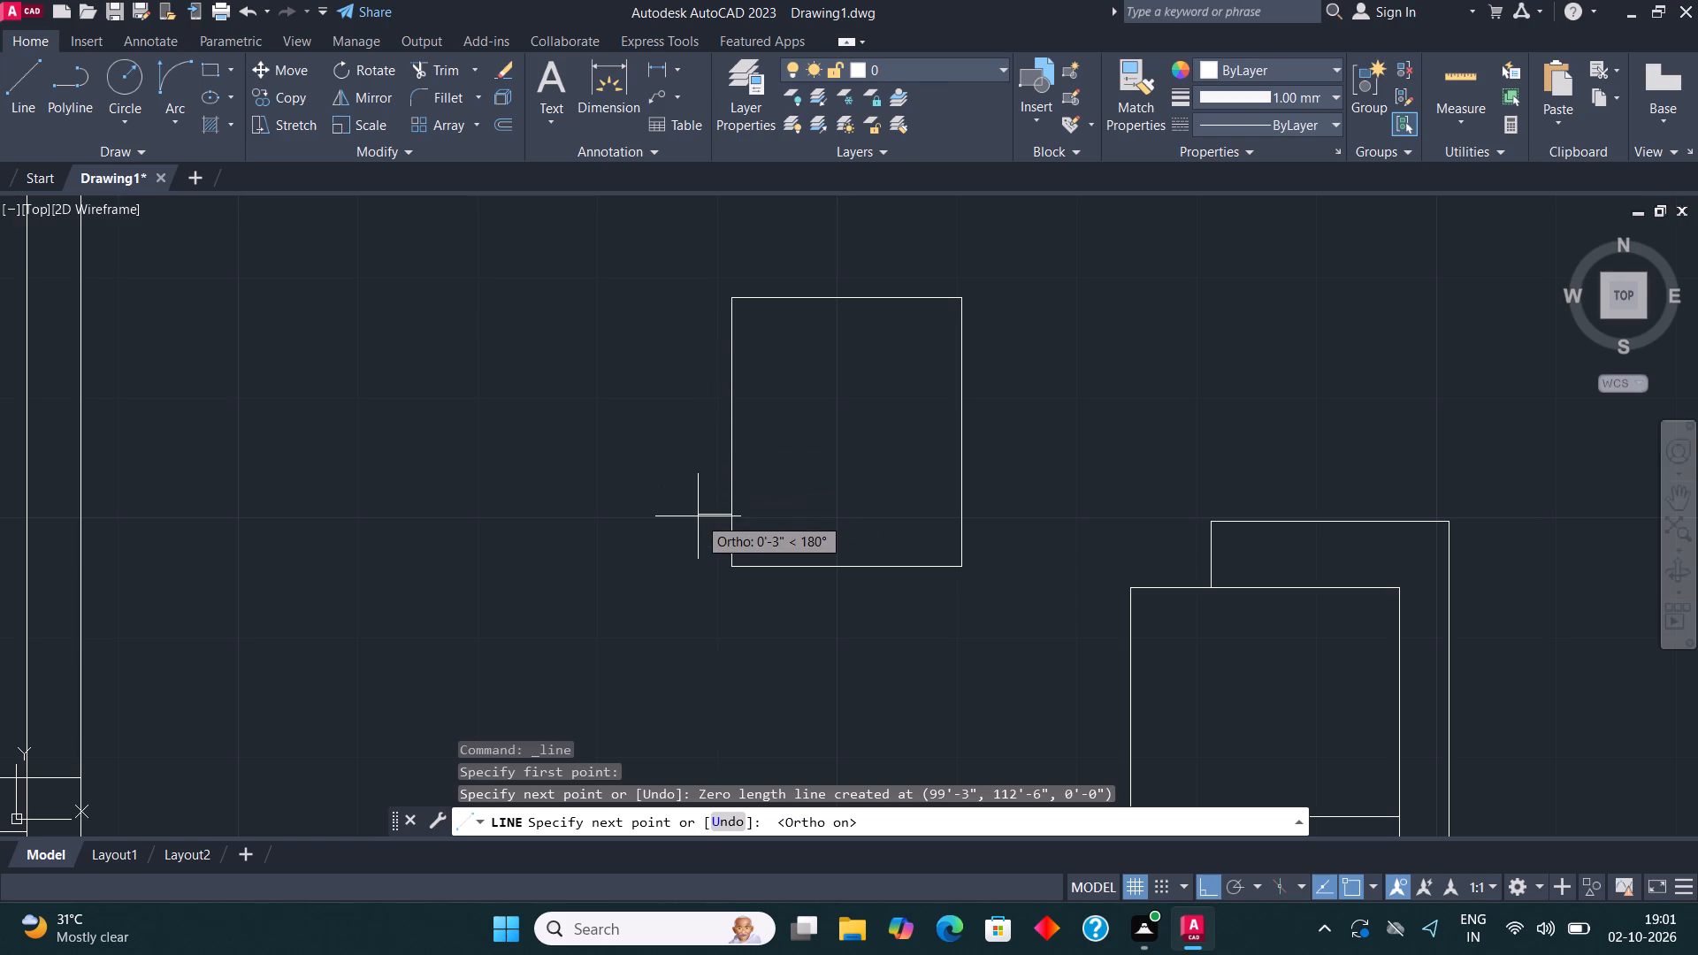
{"action": "left_click", "coordinate": [700, 516]}
{"action": "left_click", "coordinate": [709, 264]}
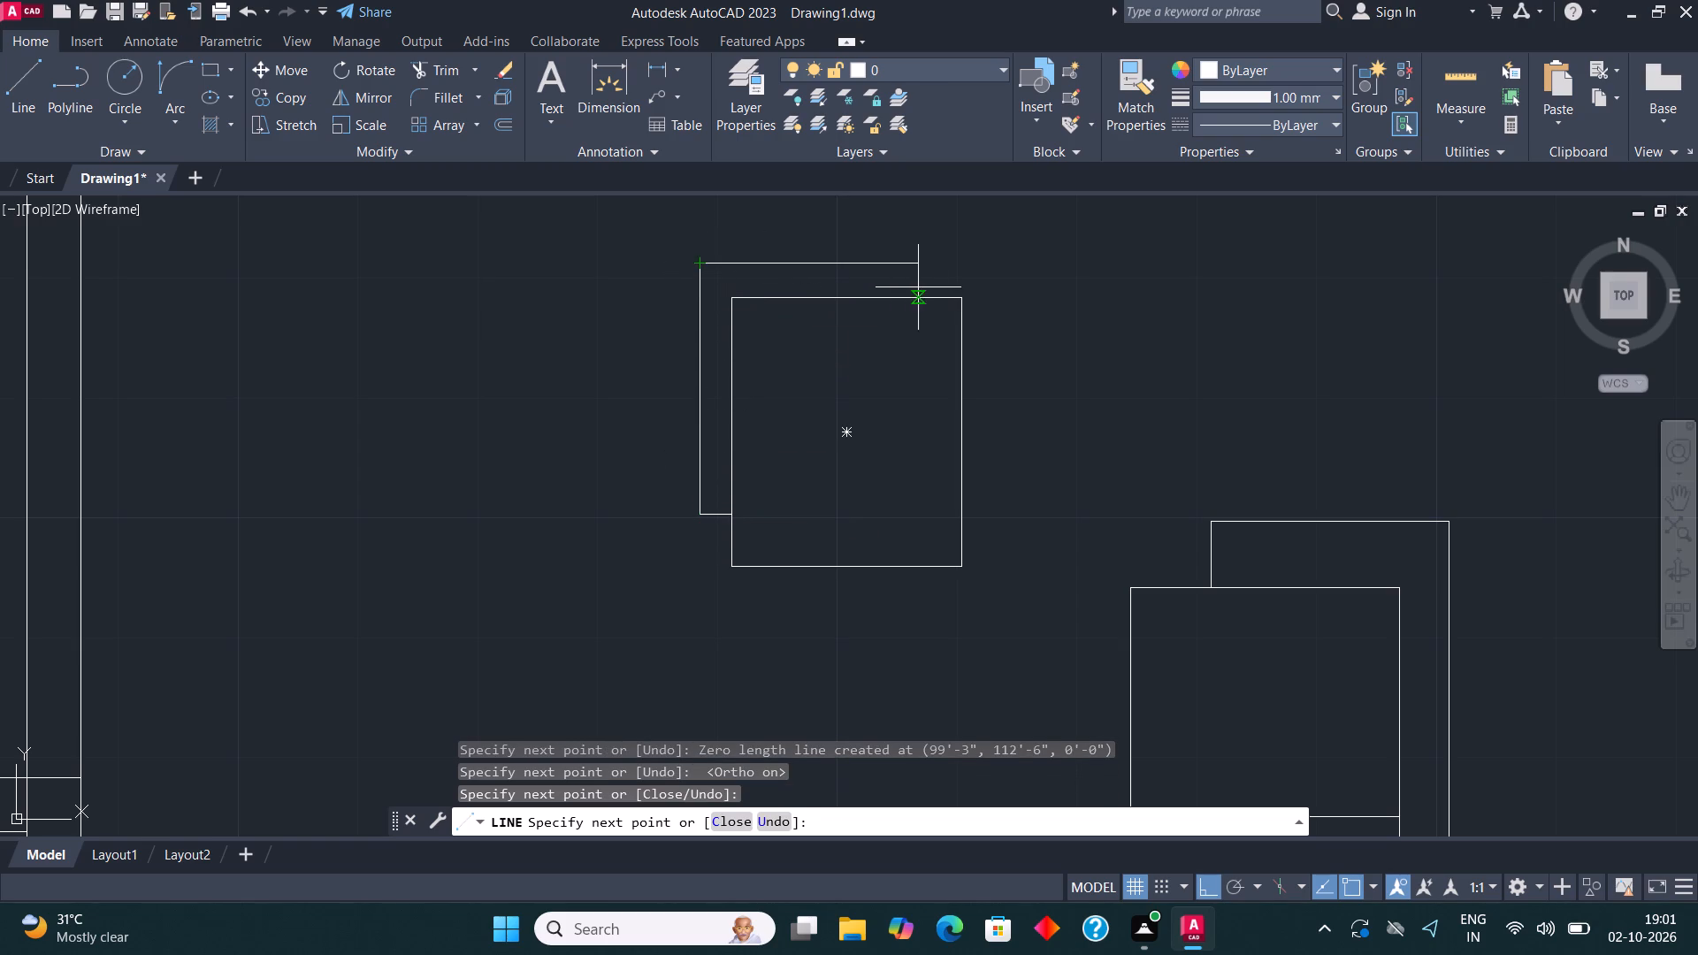
{"action": "left_click", "coordinate": [990, 278]}
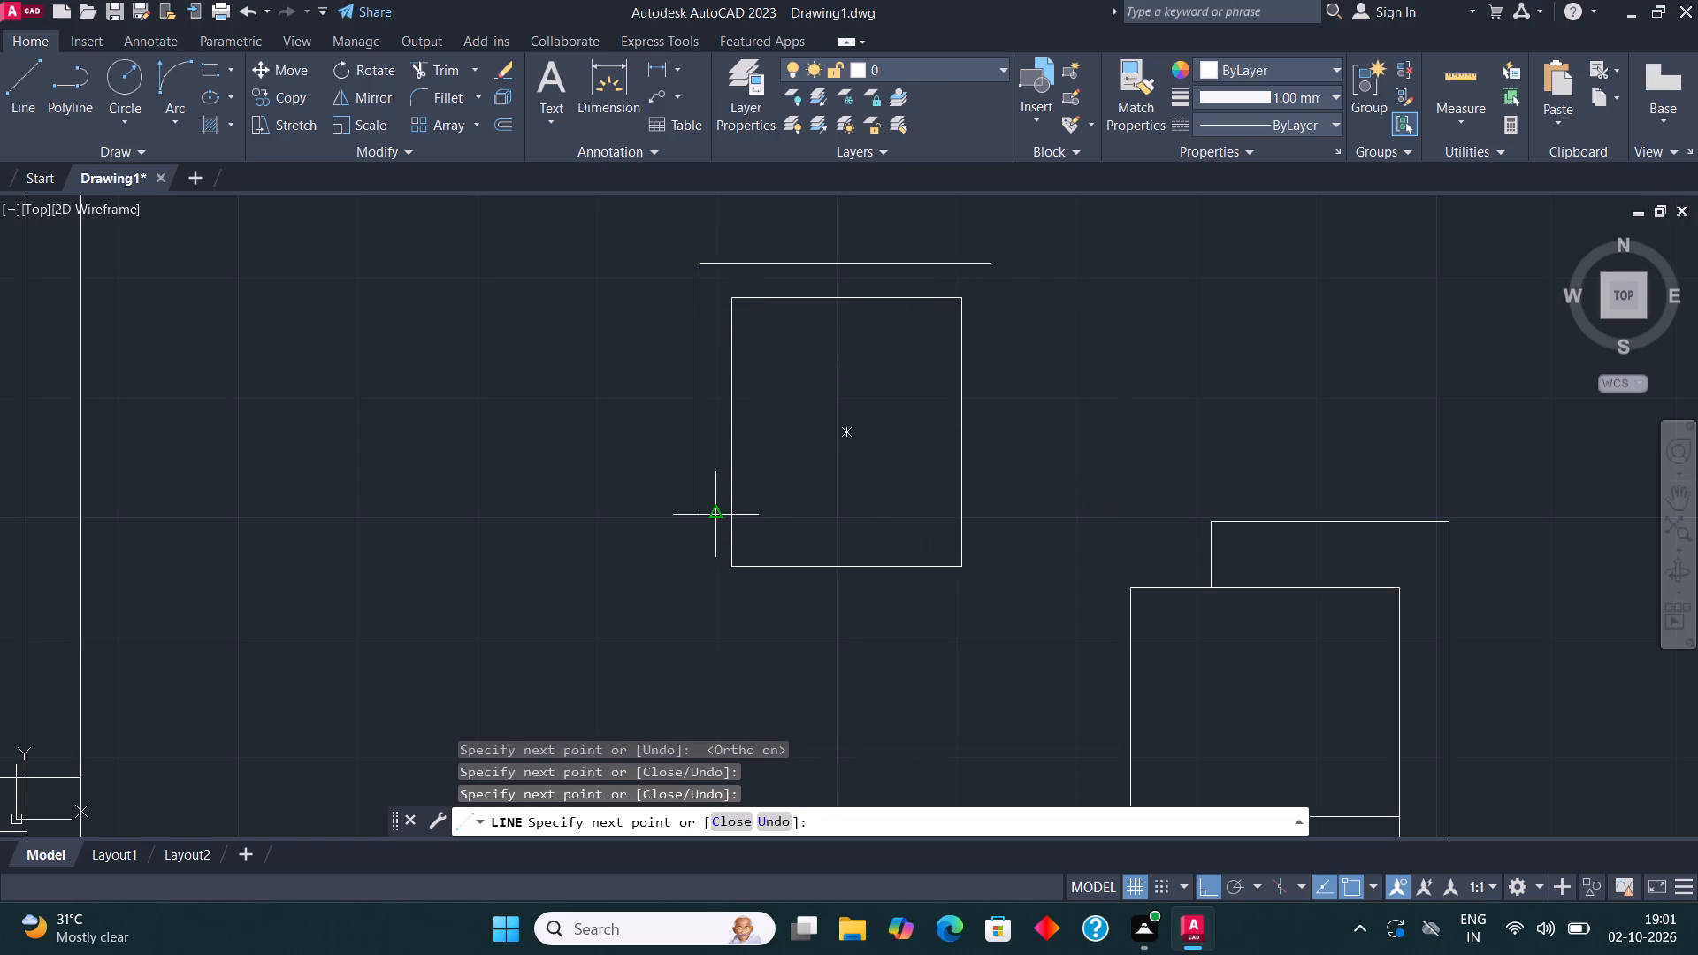
{"action": "left_click", "coordinate": [994, 520]}
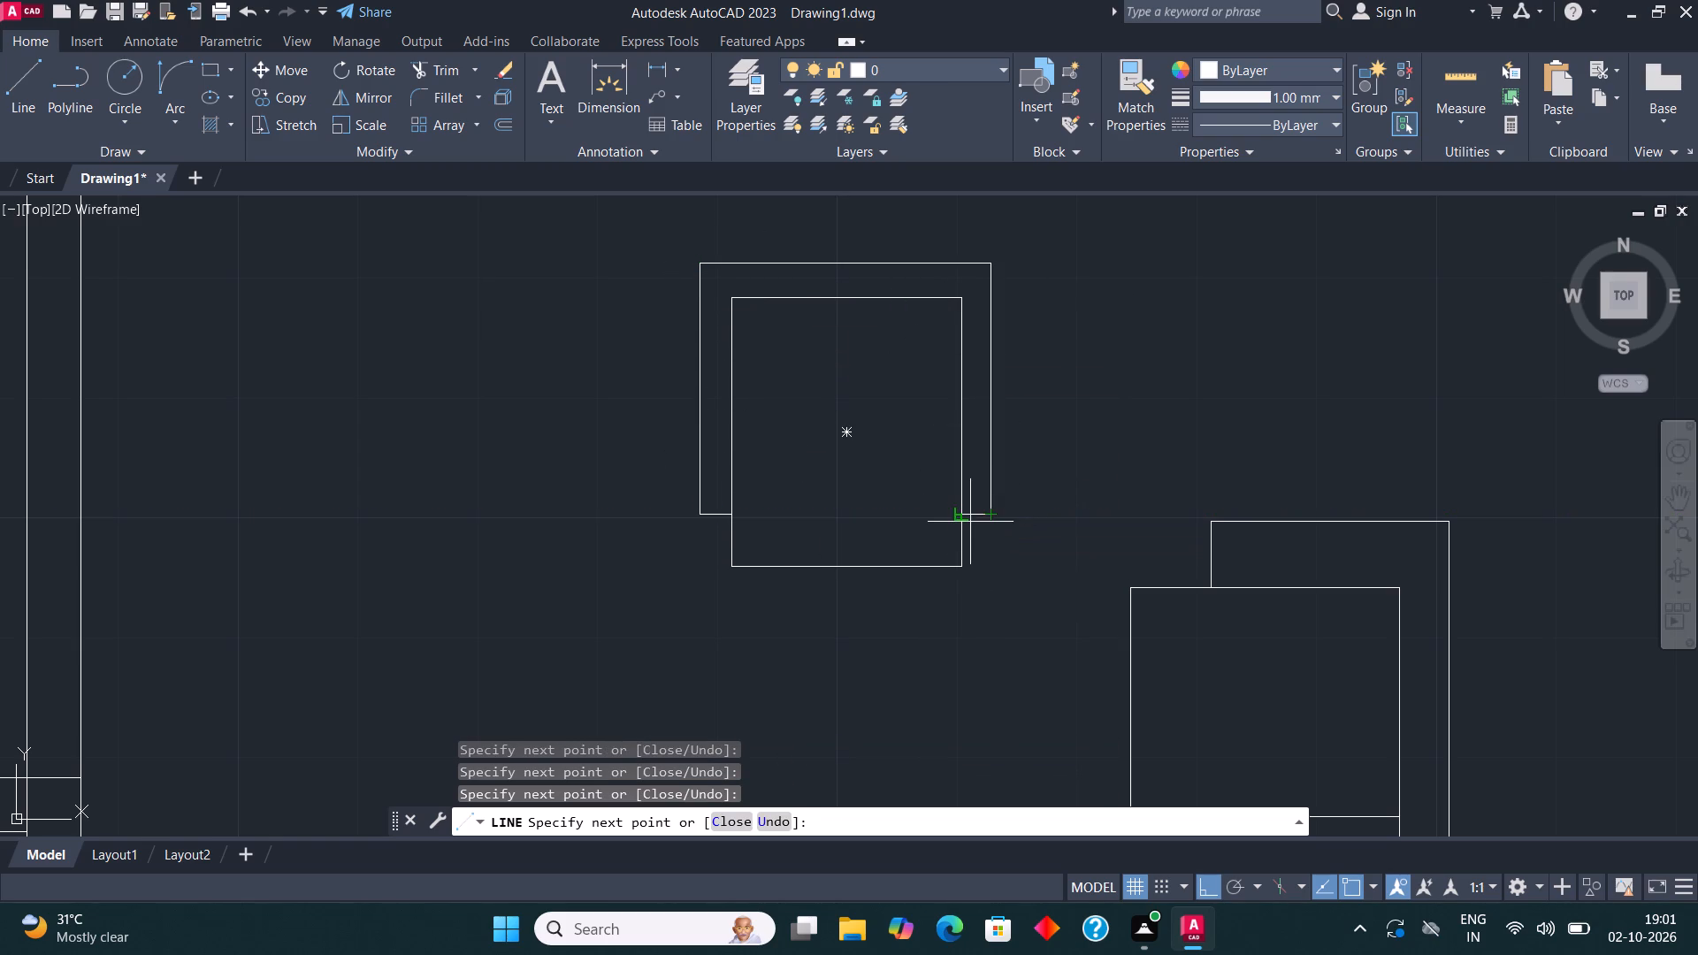
{"action": "left_click", "coordinate": [965, 520]}
{"action": "scroll", "coordinate": [846, 479], "scroll_direction": "down", "scroll_amount": 2}
{"action": "key", "text": "grave"}
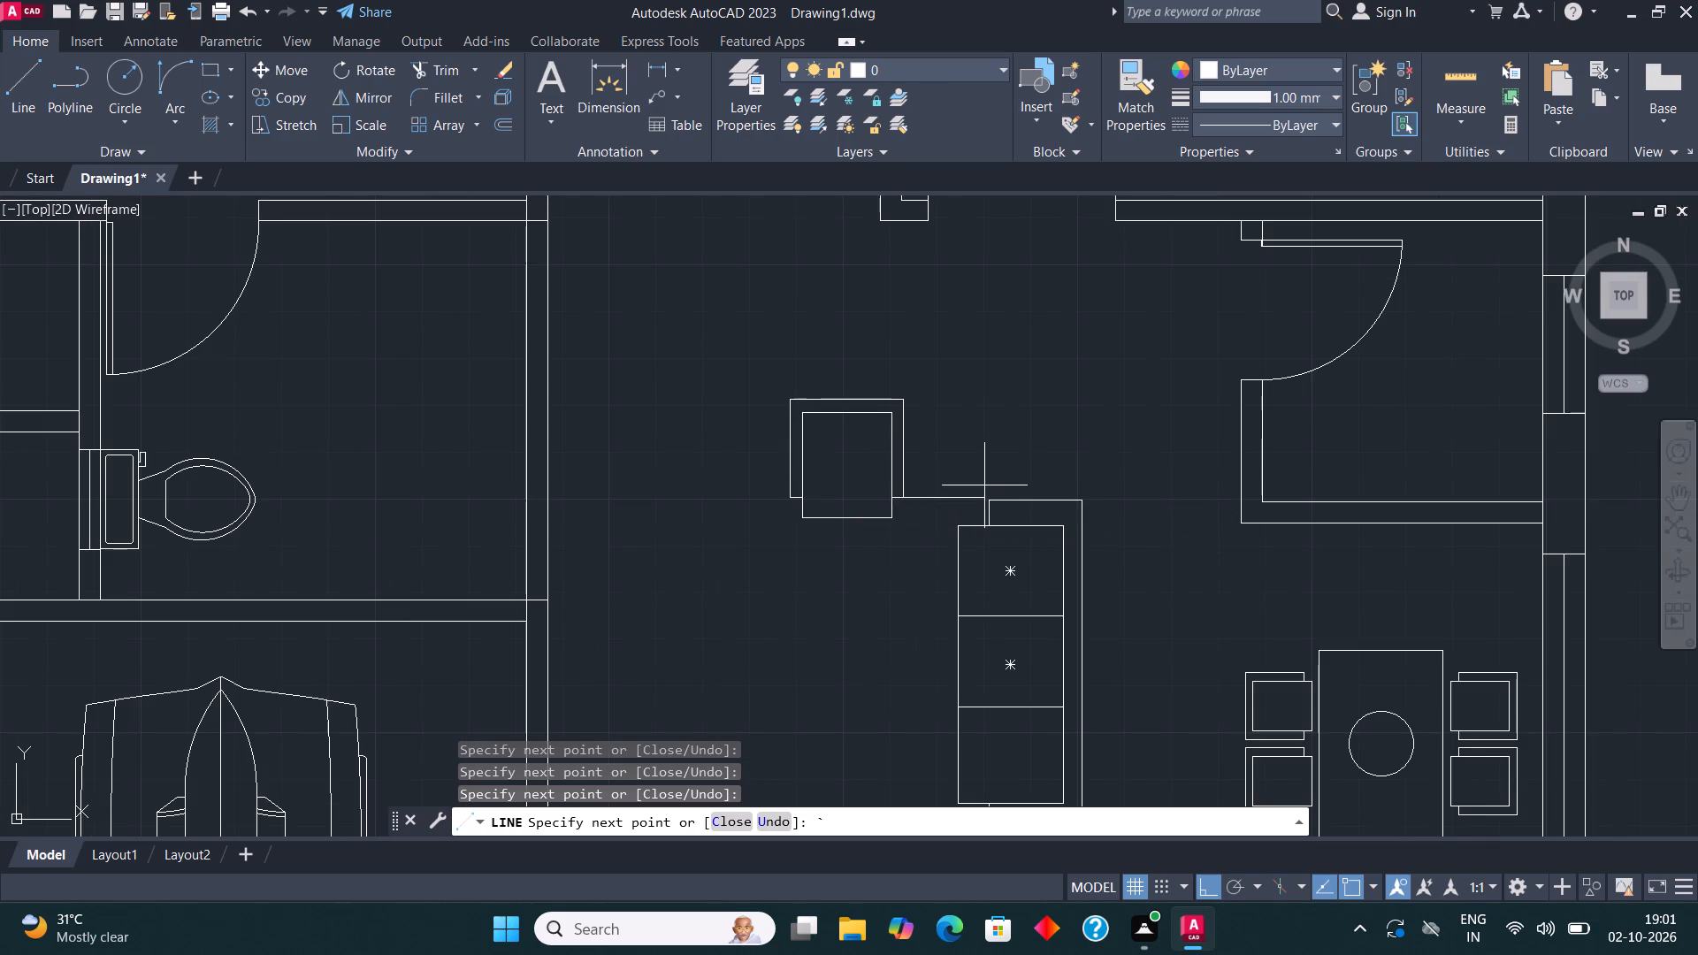
{"action": "key", "text": "Escape"}
Mirror the armchair about a horizontal line near the sofa's middle to add a second one to the south, keeping the original.
{"action": "scroll", "coordinate": [977, 484], "scroll_direction": "down", "scroll_amount": 1}
{"action": "left_click", "coordinate": [950, 522]}
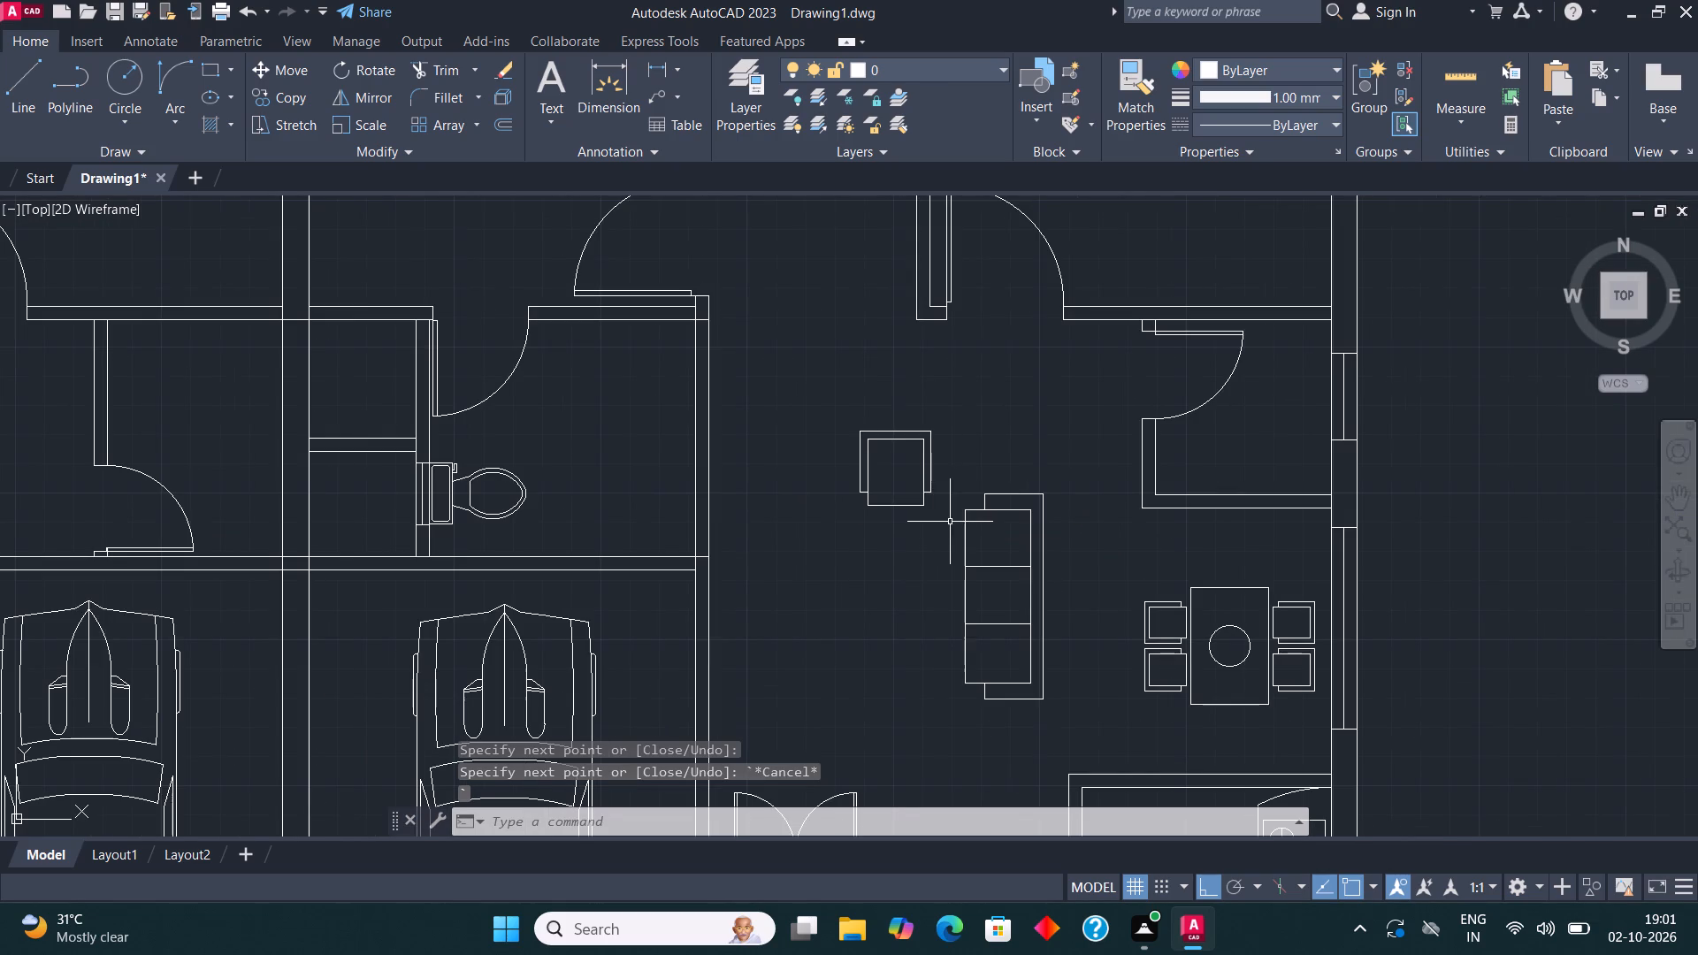
{"action": "left_click", "coordinate": [818, 397]}
{"action": "left_click", "coordinate": [386, 98]}
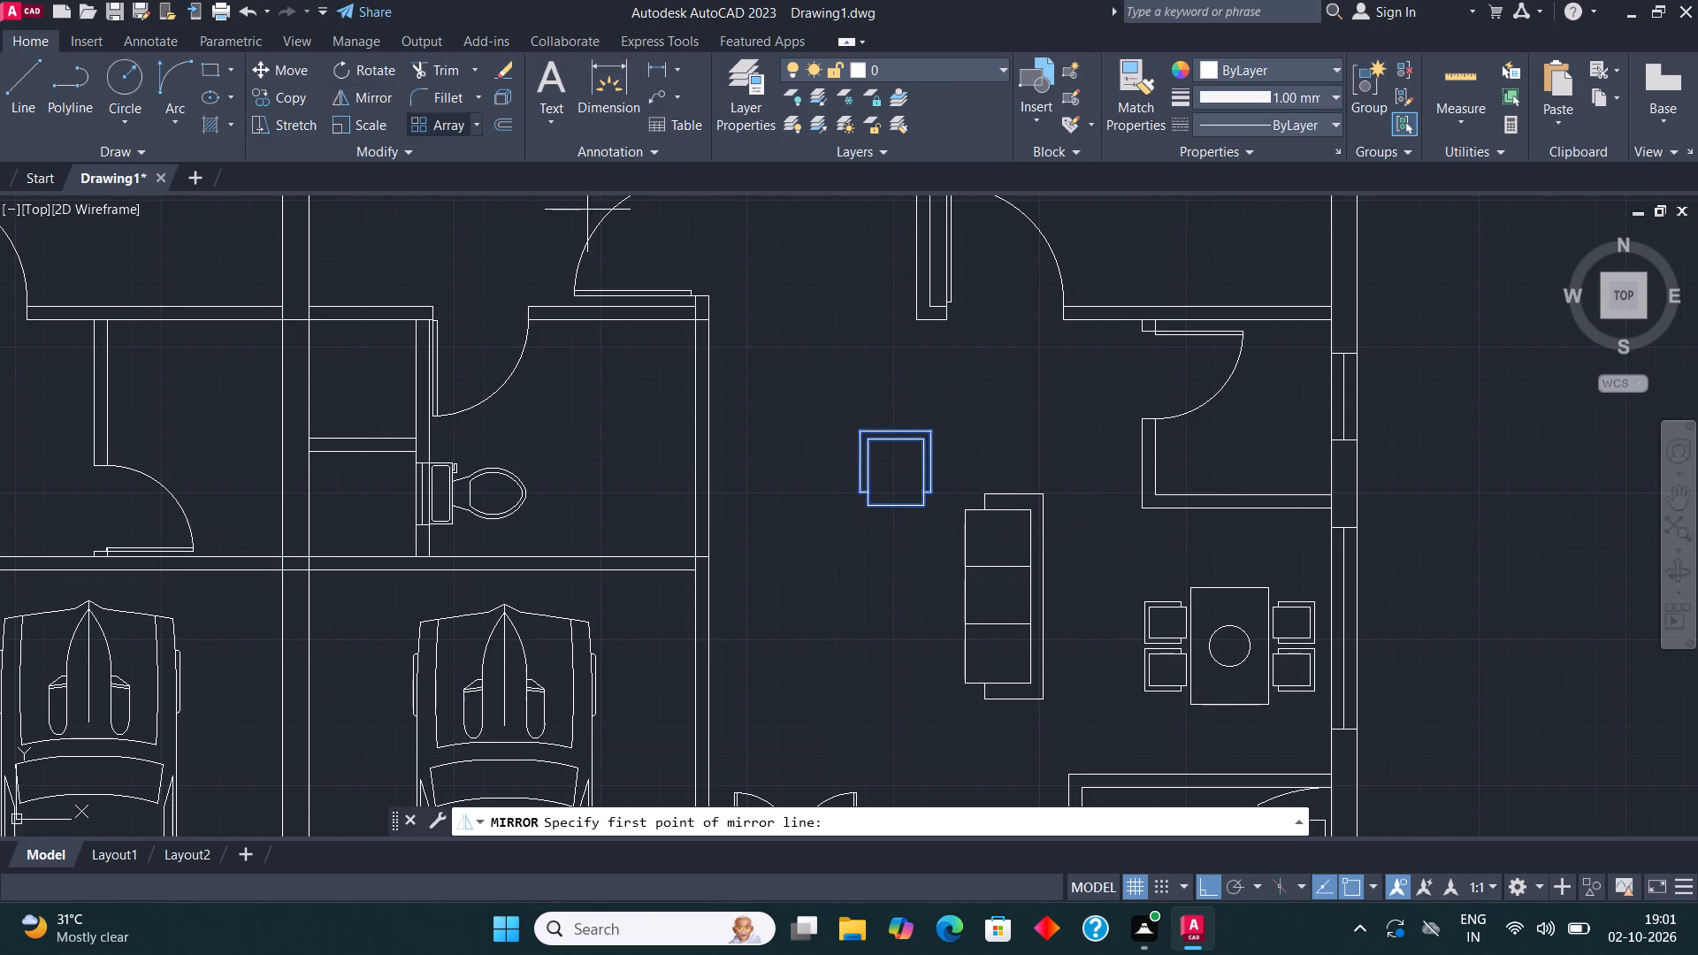
{"action": "left_click", "coordinate": [897, 587]}
{"action": "left_click", "coordinate": [841, 559]}
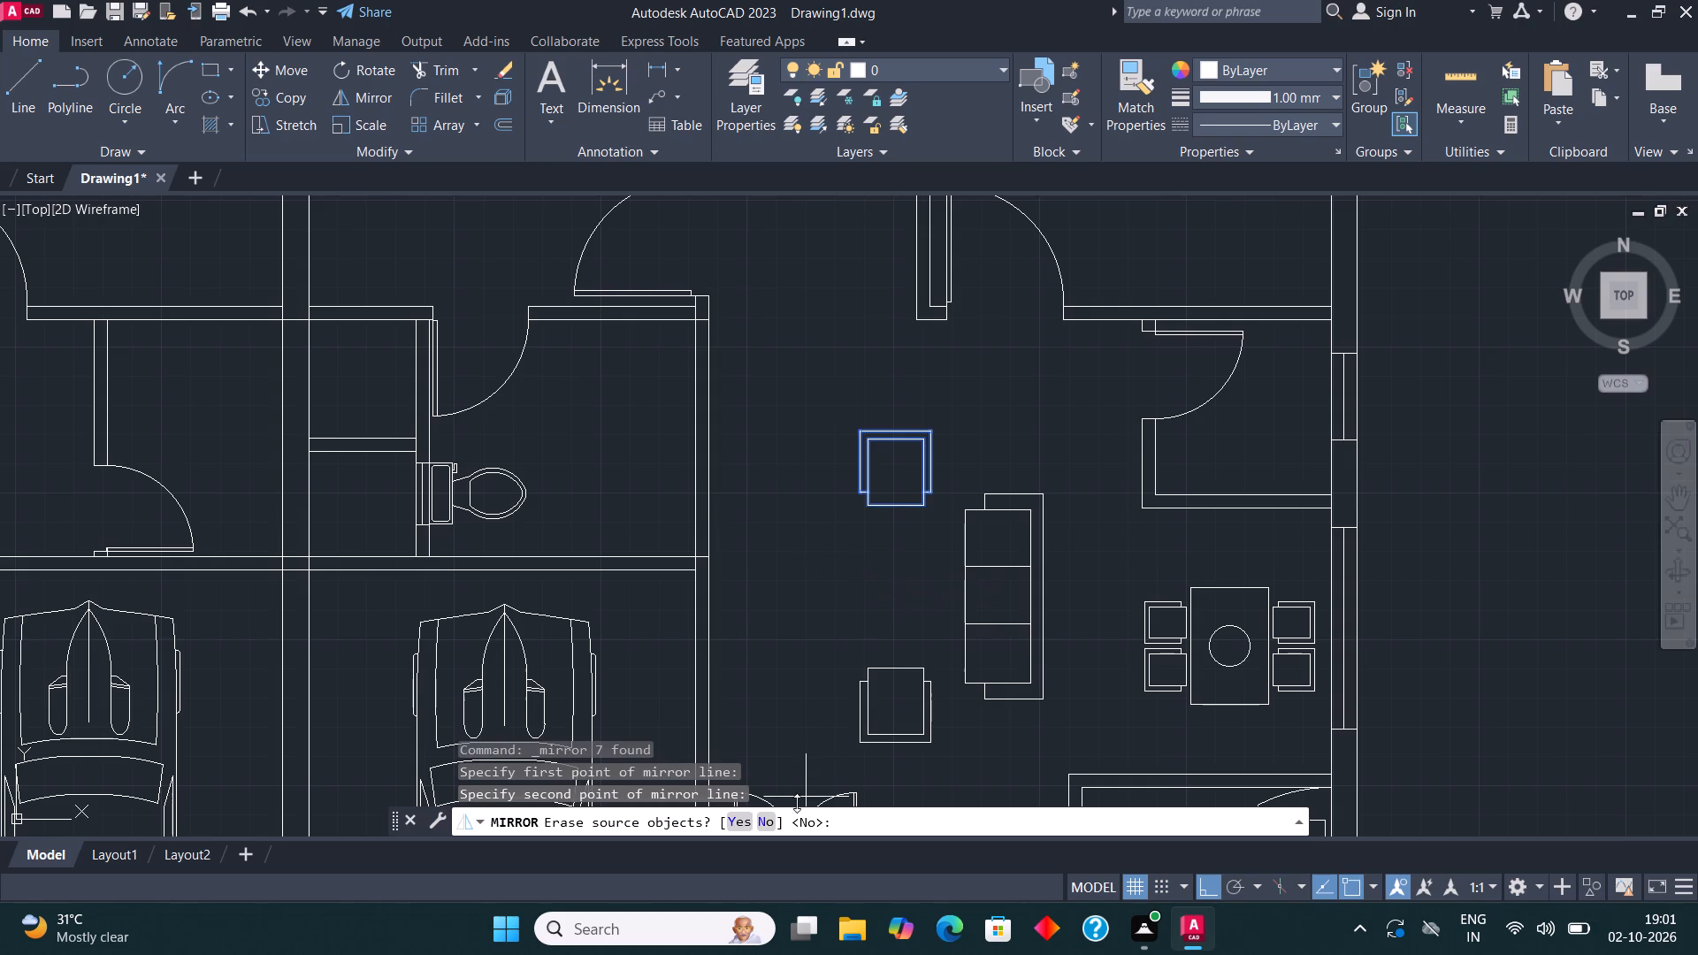
{"action": "left_click", "coordinate": [761, 819]}
Draw a vertical rectangular coffee table between the two armchairs, west of the sofa.
{"action": "middle_click_drag", "start_coordinate": [1016, 615], "coordinate": [1018, 510]}
{"action": "middle_click_drag", "start_coordinate": [1005, 501], "coordinate": [963, 565]}
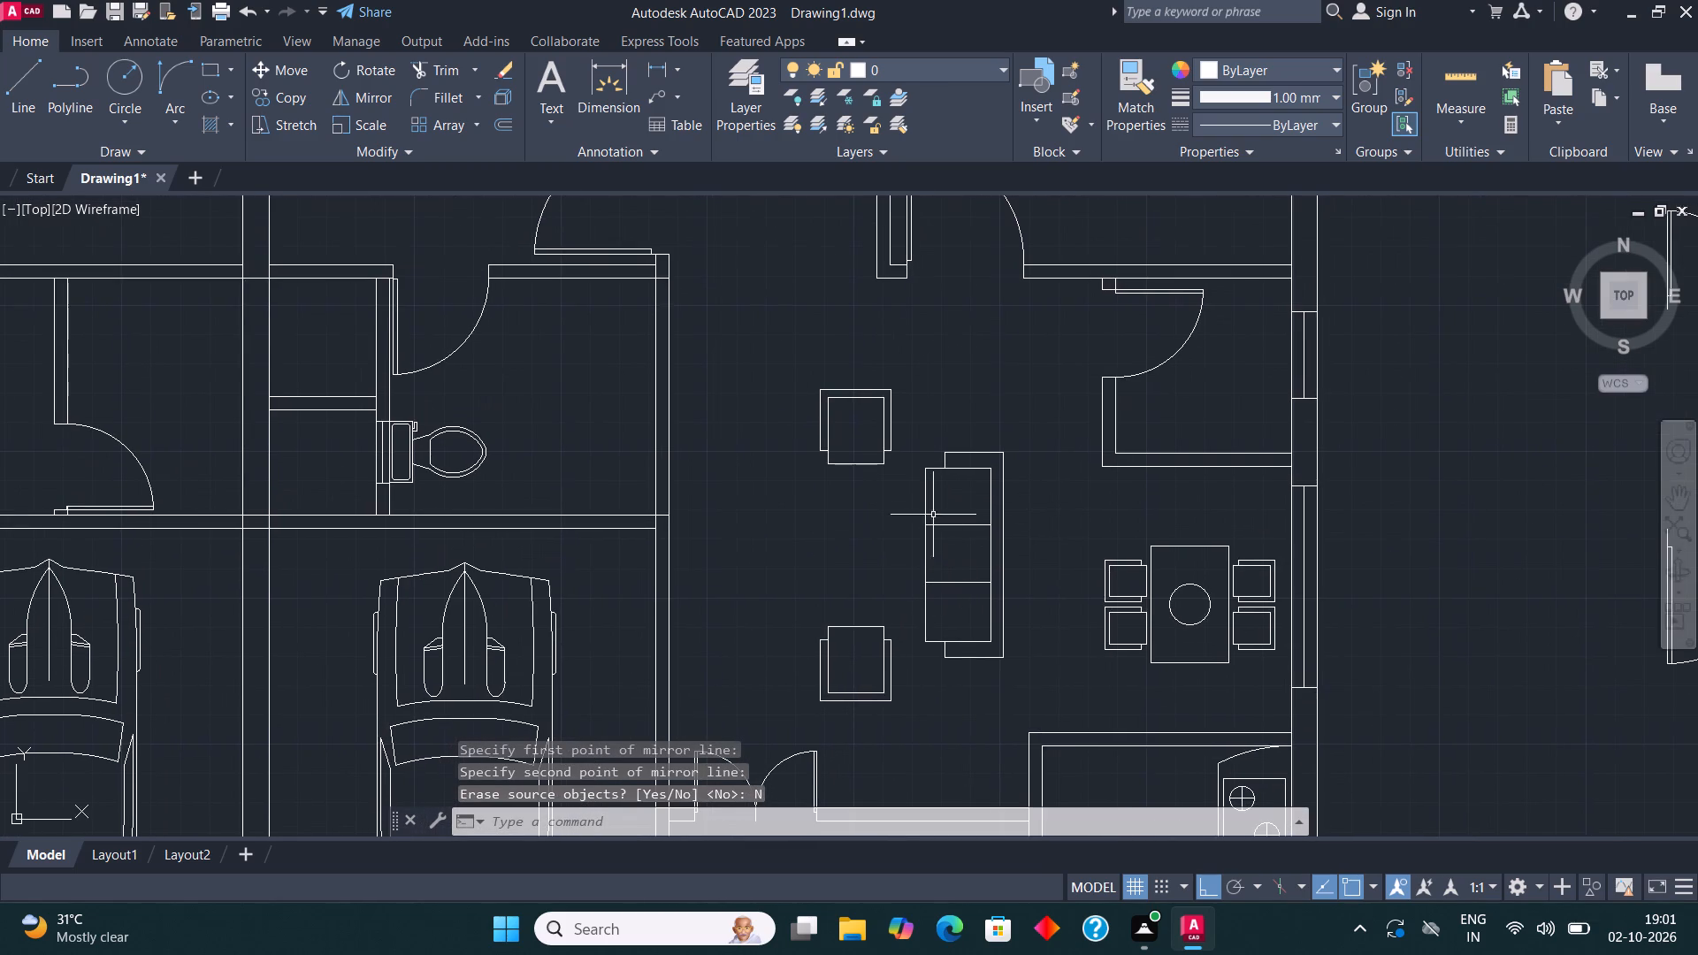
{"action": "left_click", "coordinate": [211, 61]}
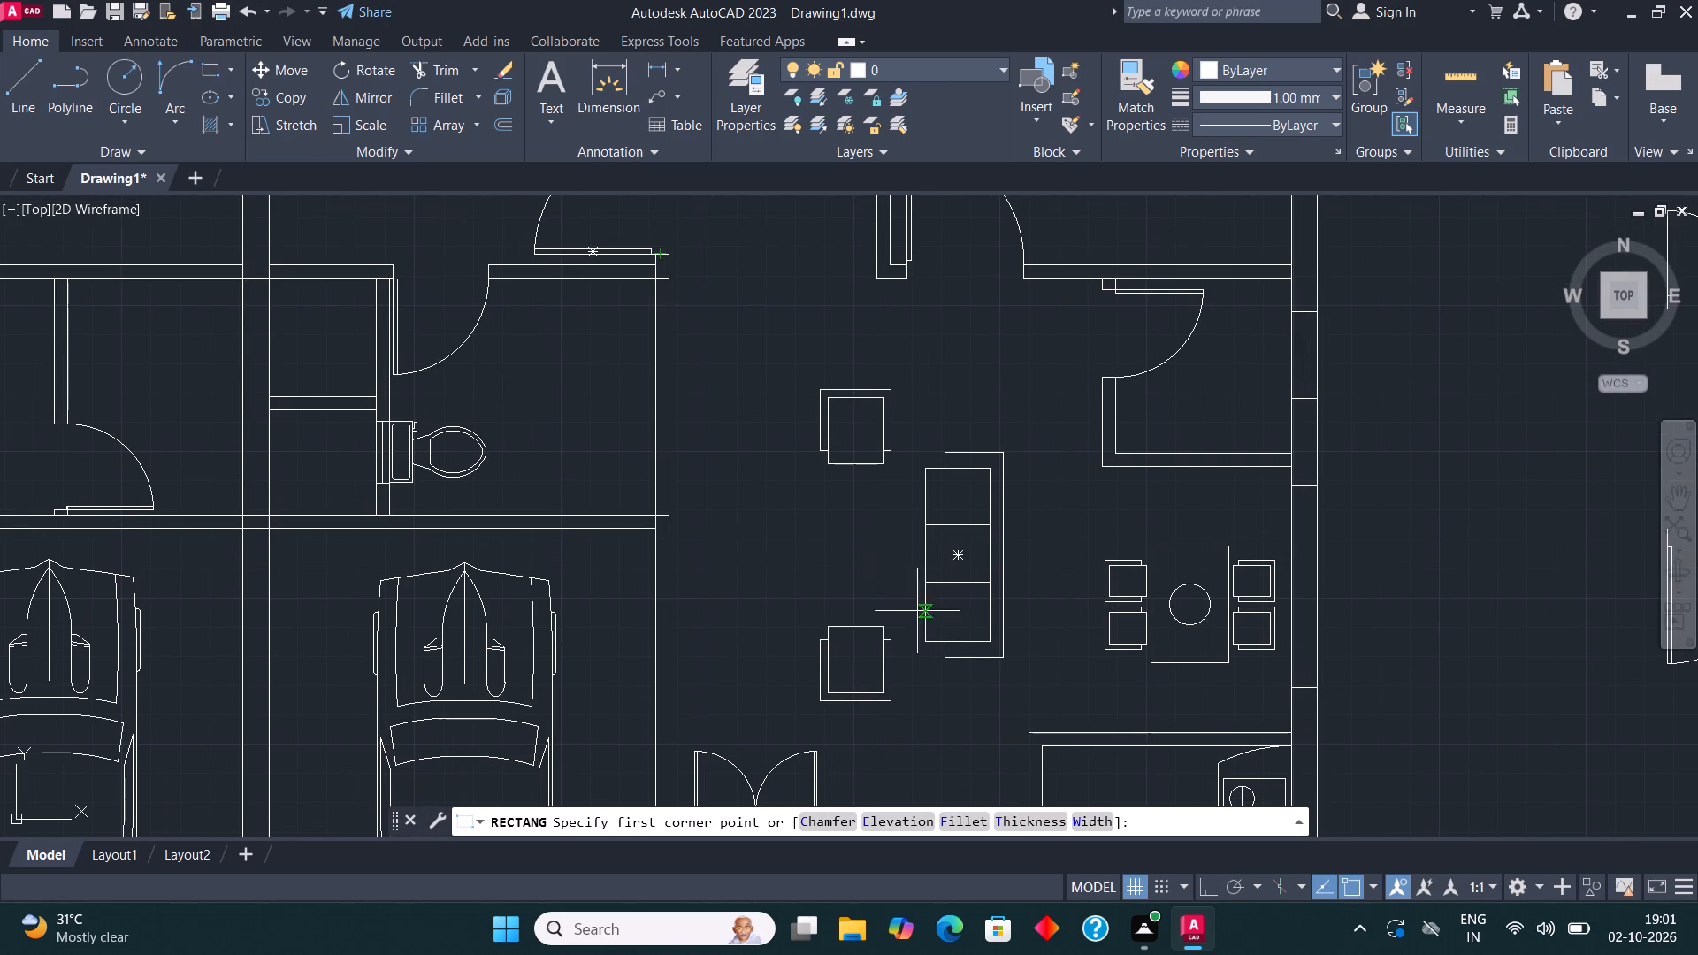
{"action": "scroll", "coordinate": [899, 586], "scroll_direction": "up", "scroll_amount": 1}
{"action": "left_click", "coordinate": [786, 439]}
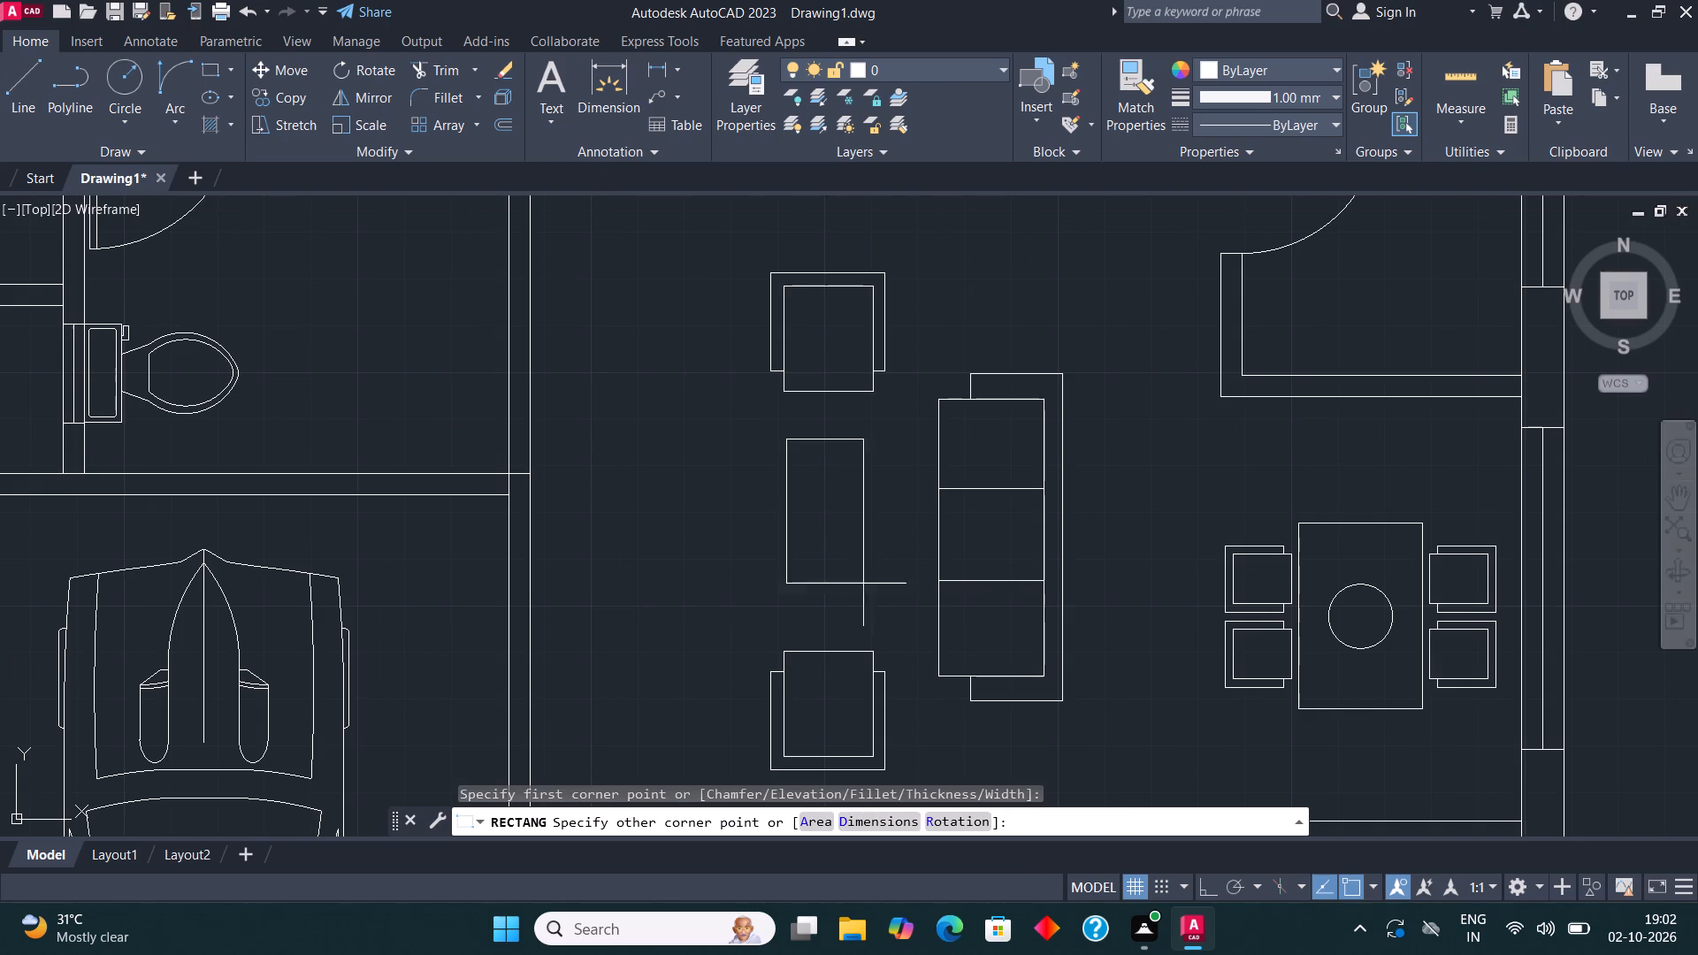
{"action": "left_click", "coordinate": [882, 606]}
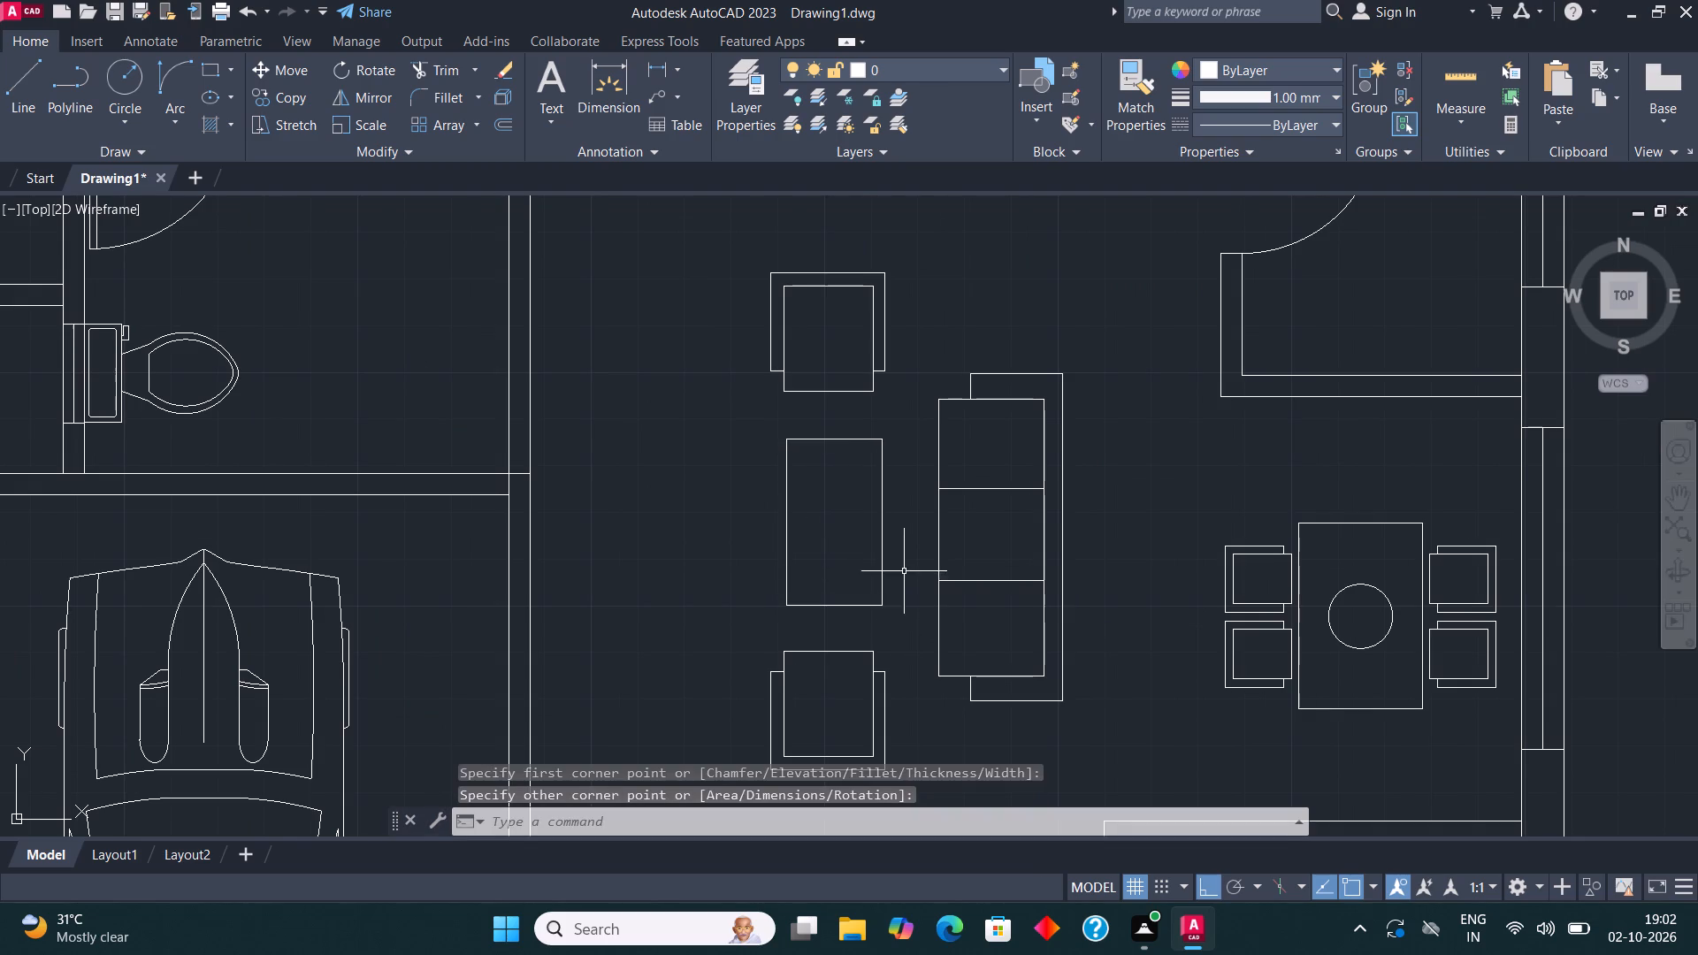
Offset the coffee table rectangle 1" inward to form its inner border.
{"action": "scroll", "coordinate": [887, 562], "scroll_direction": "up", "scroll_amount": 1}
{"action": "left_click", "coordinate": [878, 533]}
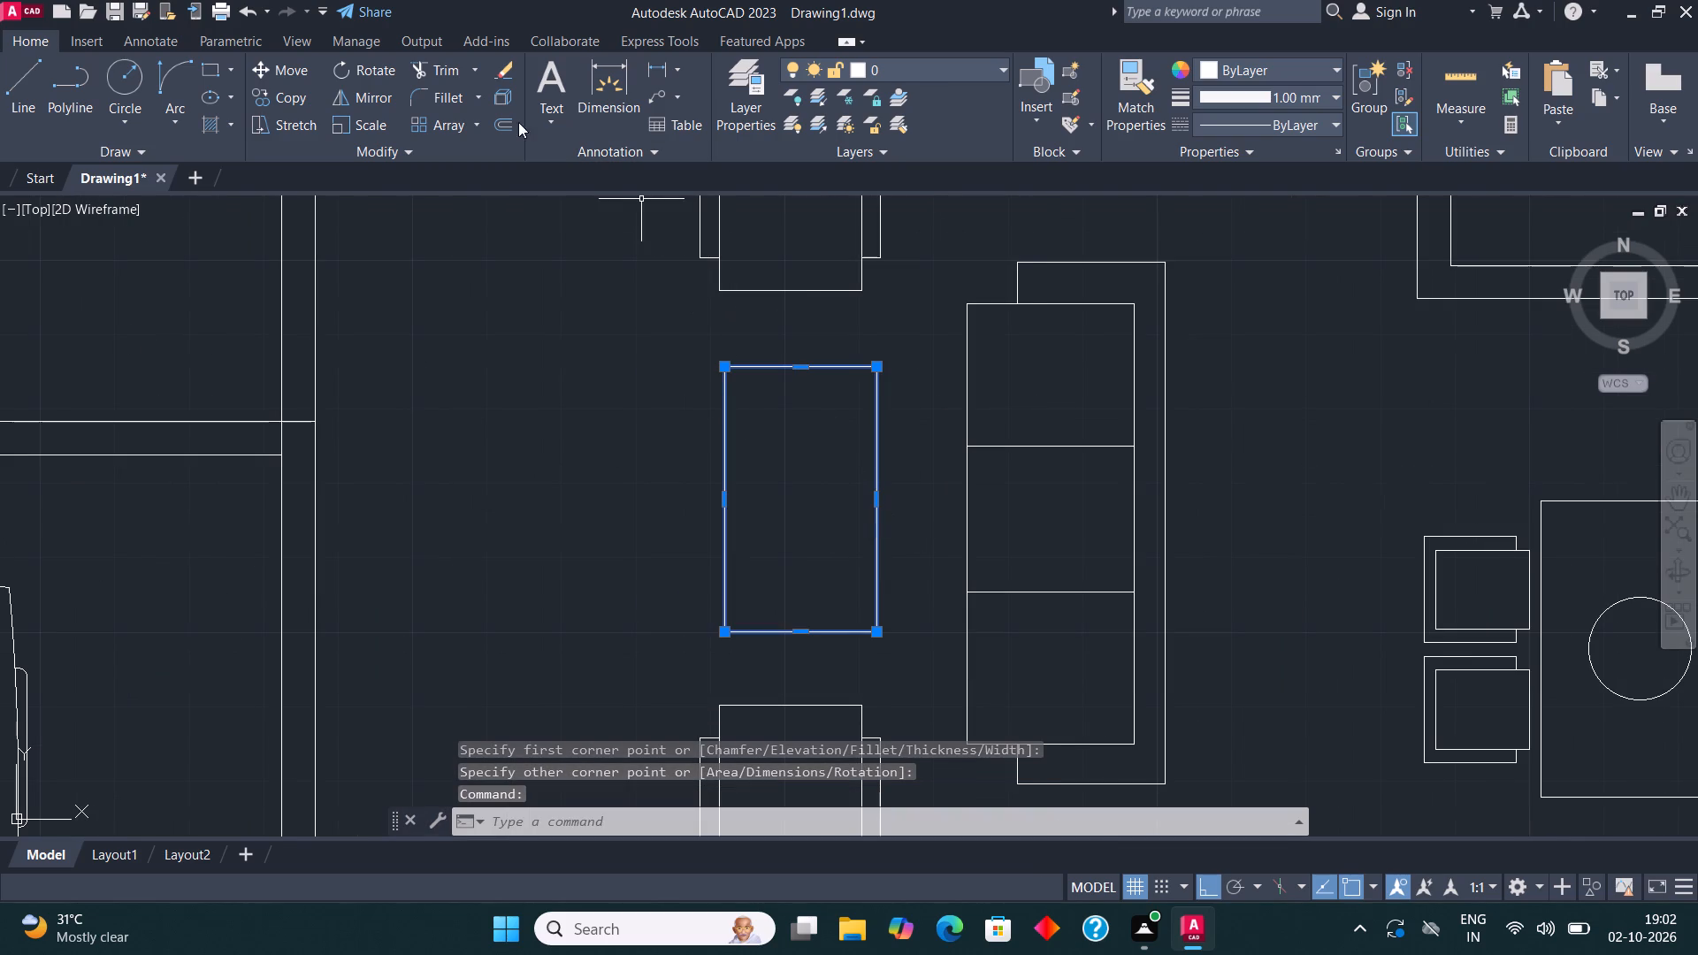
{"action": "left_click", "coordinate": [503, 116]}
{"action": "left_click", "coordinate": [784, 365]}
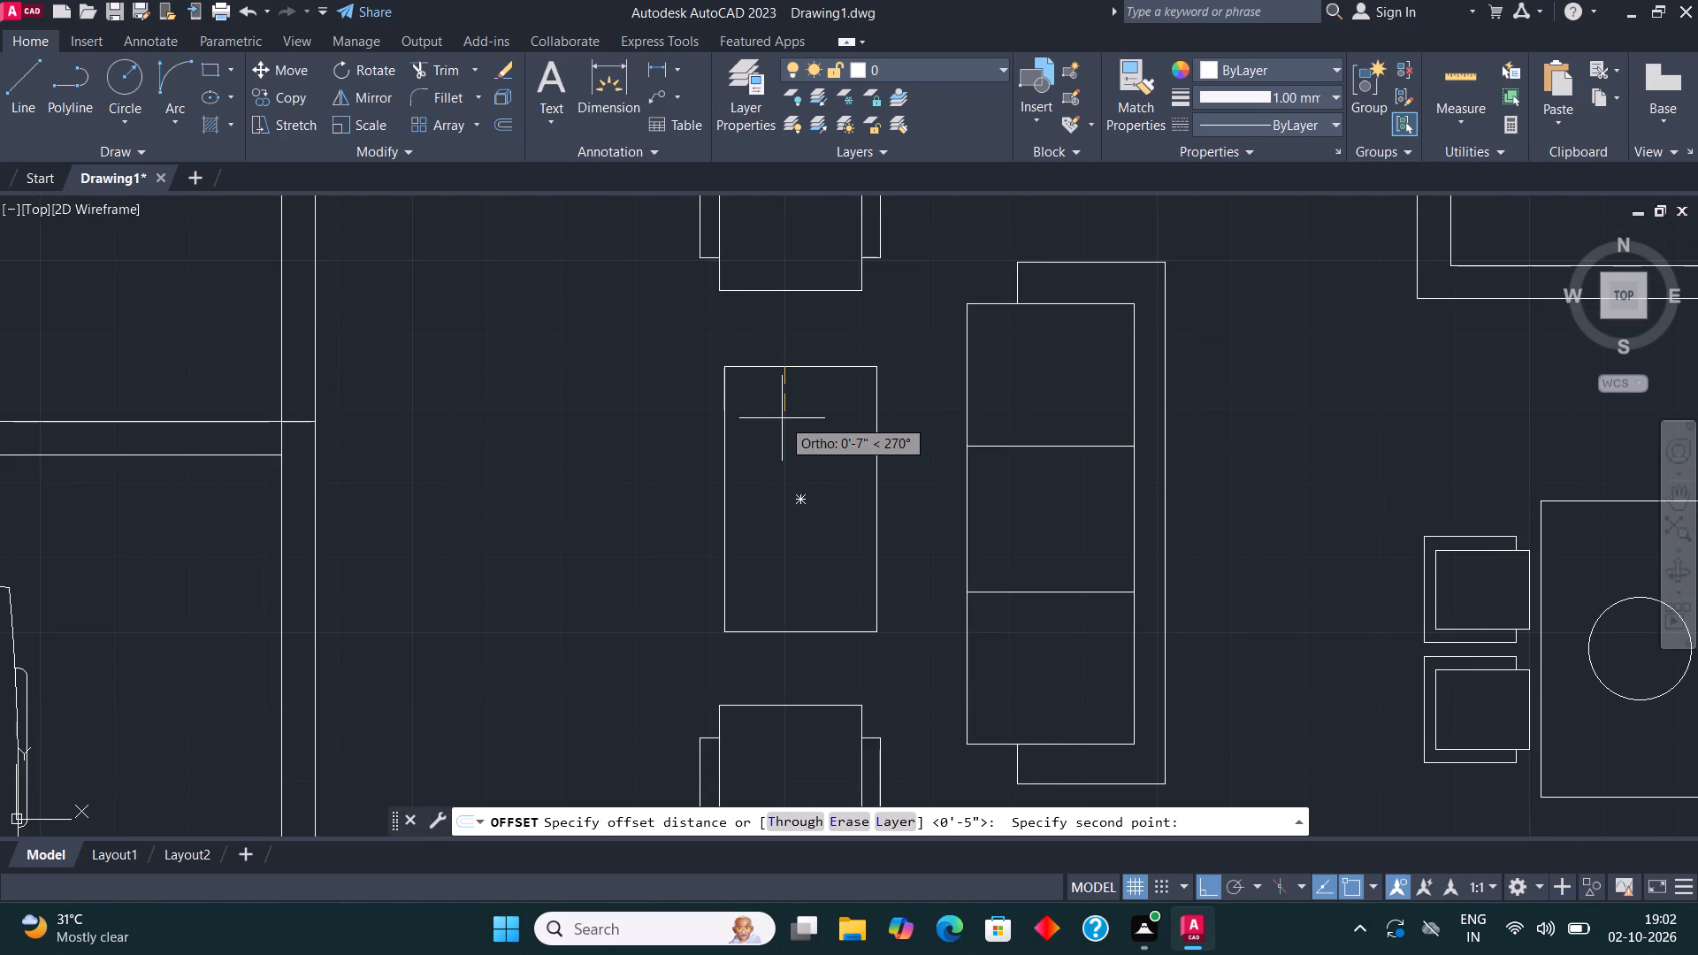
{"action": "type", "text": "1\""}
{"action": "key", "text": "Return"}
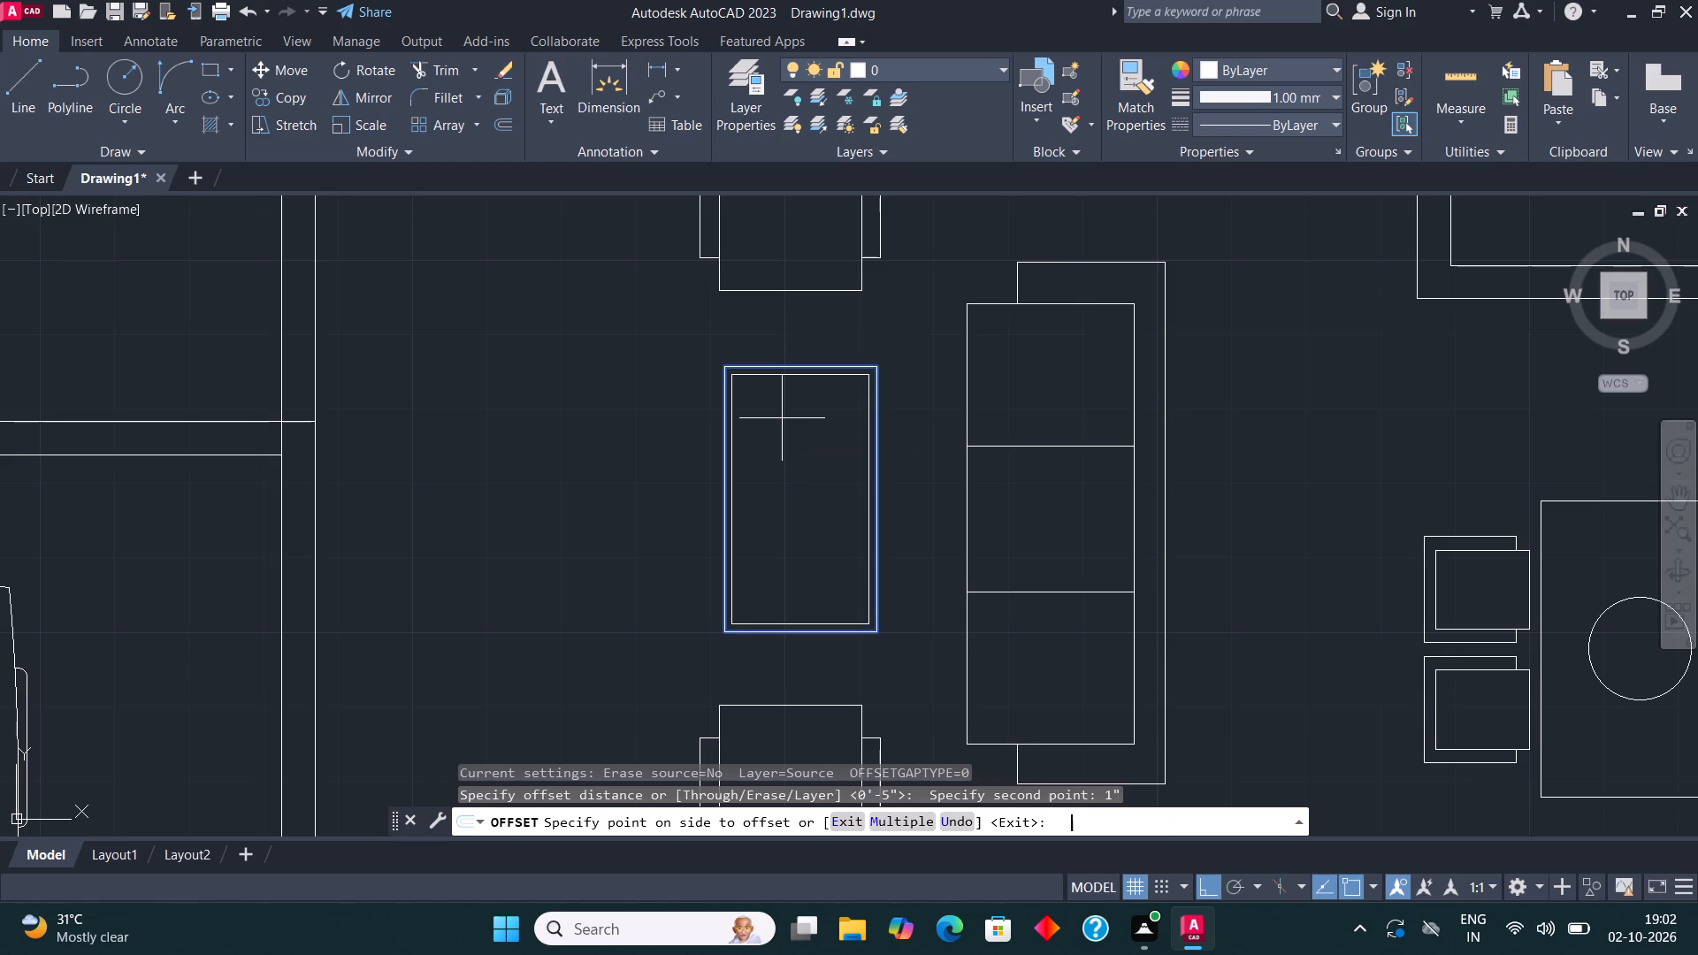
{"action": "left_click", "coordinate": [776, 421]}
{"action": "left_click", "coordinate": [769, 460]}
{"action": "key", "text": "Escape"}
Draw a horizontal line across the small room north of the east dining set, just above its south wall, ending at the exterior wall.
{"action": "scroll", "coordinate": [769, 460], "scroll_direction": "down", "scroll_amount": 2}
{"action": "middle_click_drag", "start_coordinate": [815, 463], "coordinate": [723, 404]}
{"action": "scroll", "coordinate": [754, 439], "scroll_direction": "down", "scroll_amount": 1}
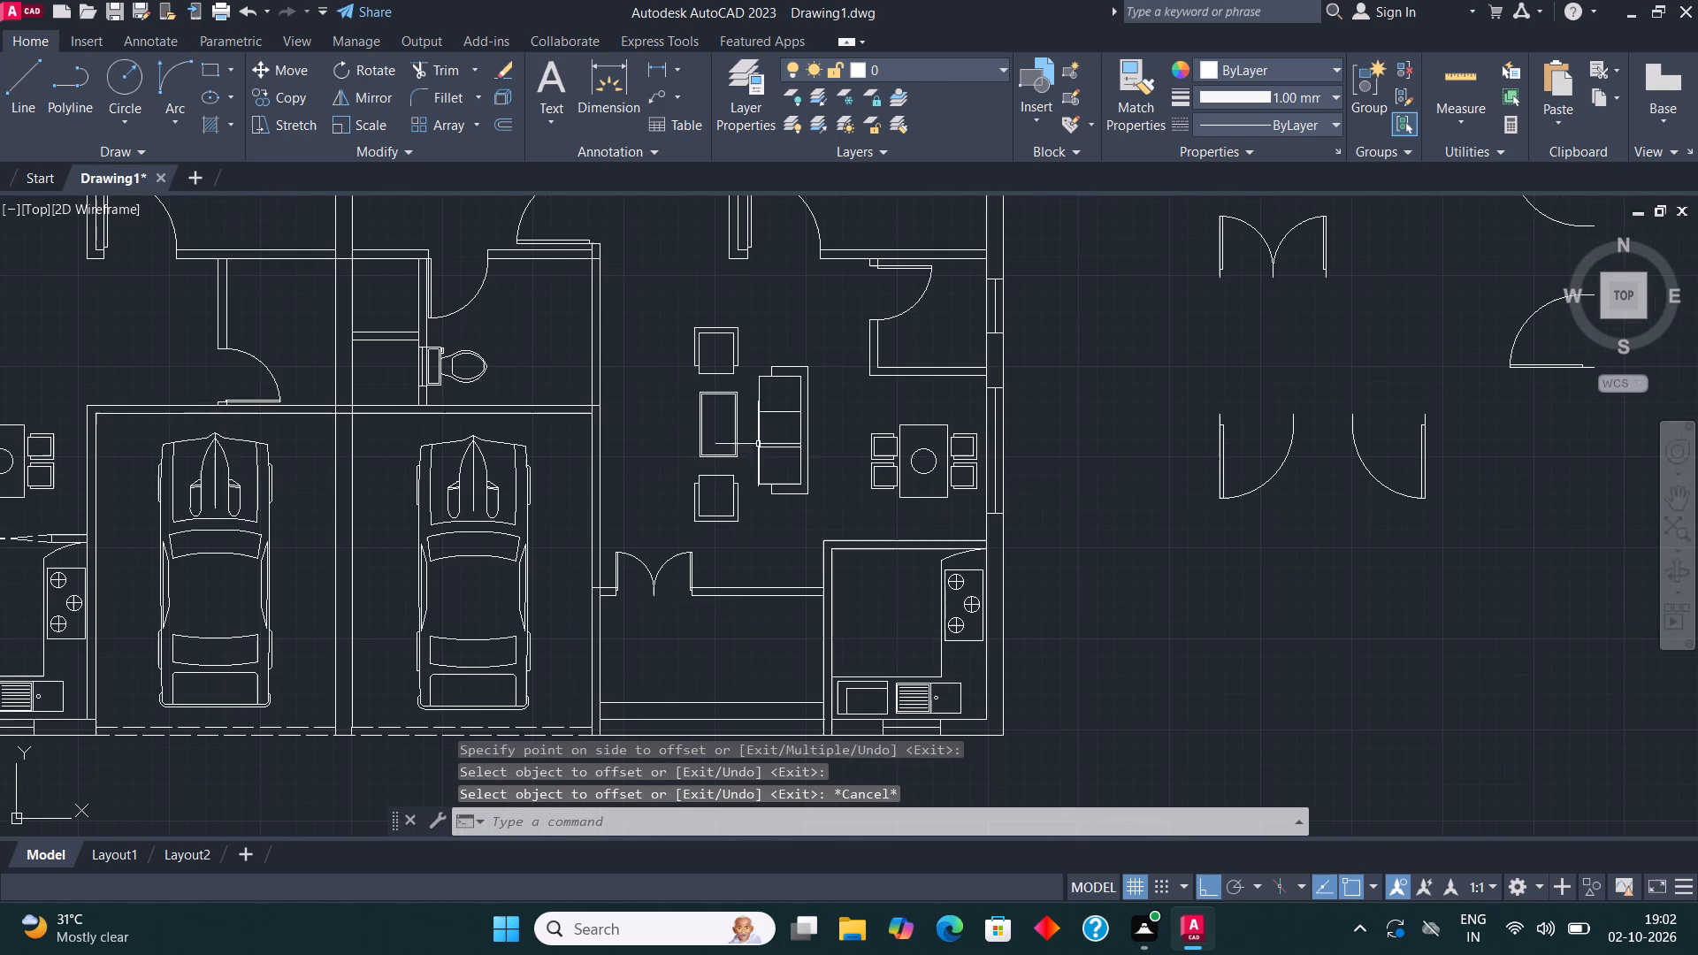
{"action": "middle_click_drag", "start_coordinate": [1085, 441], "coordinate": [1113, 546]}
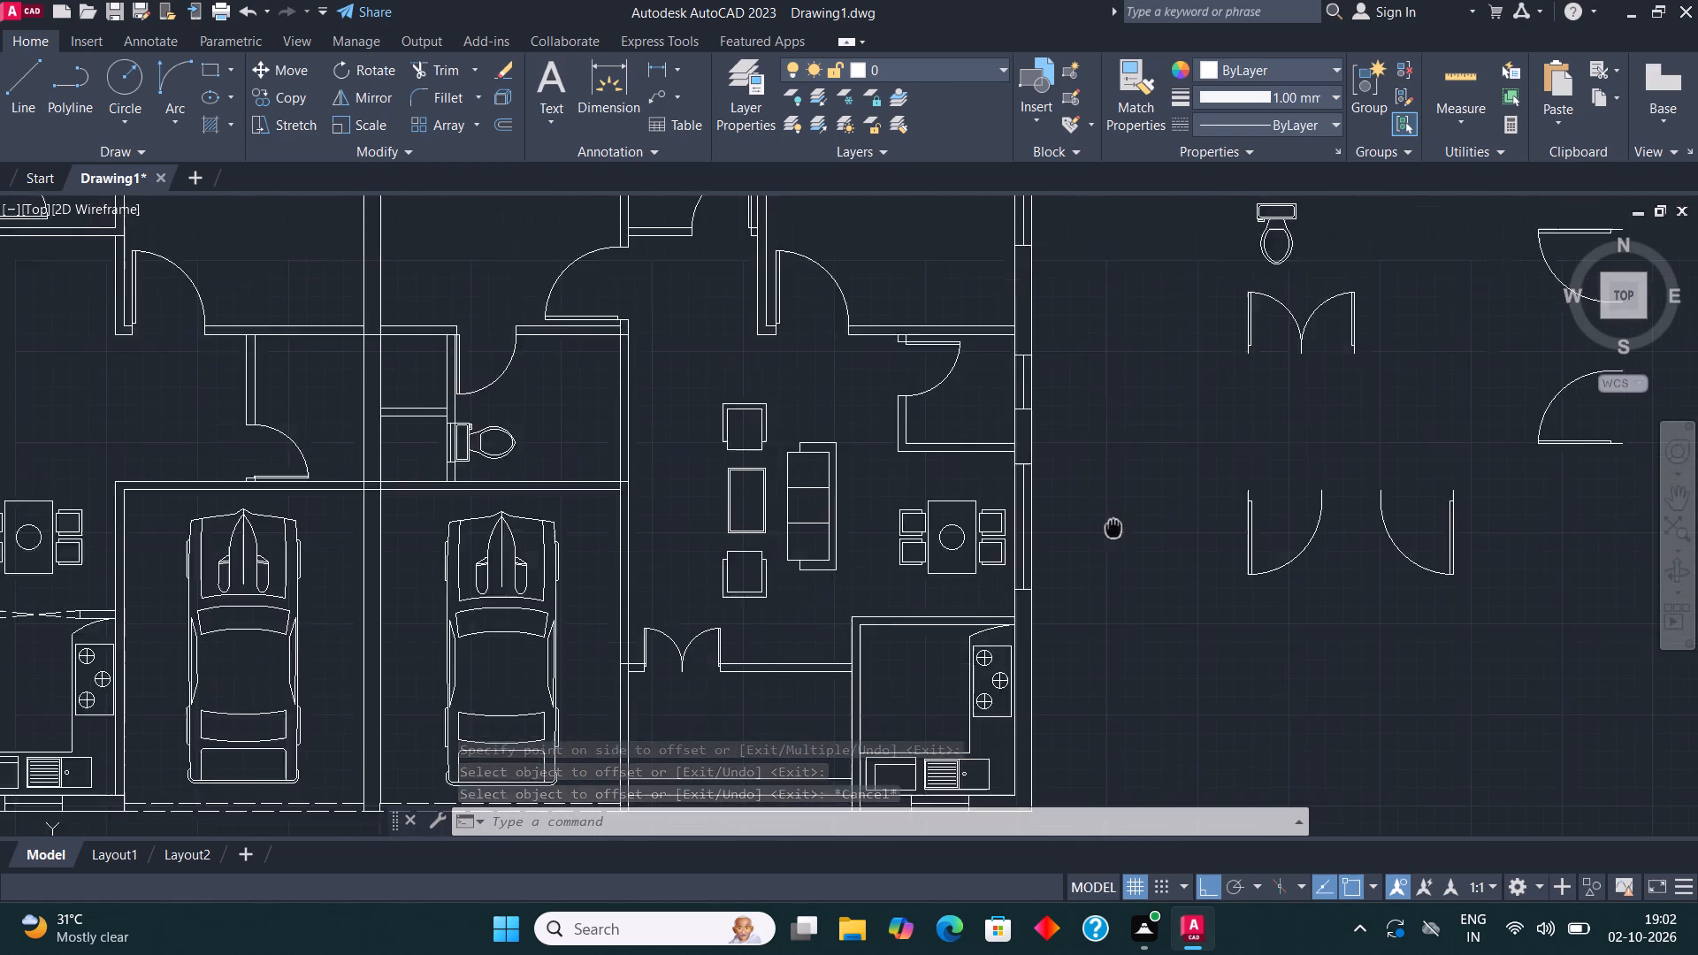
{"action": "middle_click_drag", "start_coordinate": [1113, 546], "coordinate": [1104, 615]}
{"action": "scroll", "coordinate": [970, 493], "scroll_direction": "up", "scroll_amount": 2}
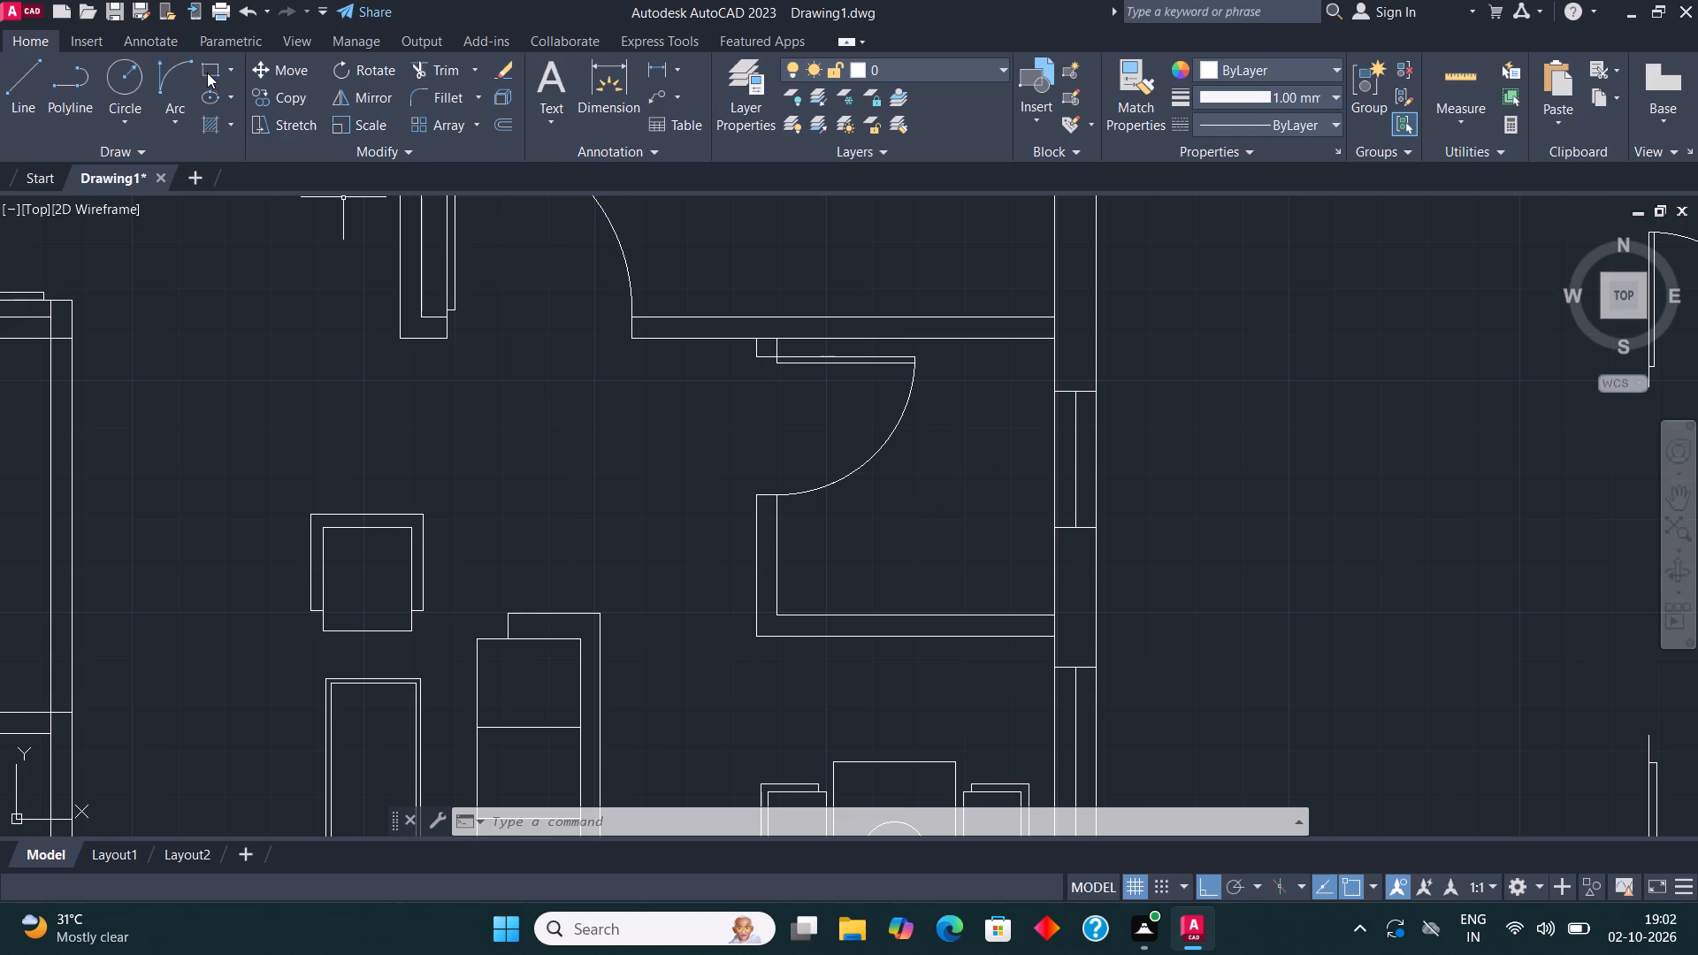
{"action": "left_click", "coordinate": [206, 65]}
{"action": "middle_click_drag", "start_coordinate": [1001, 388], "coordinate": [916, 455]}
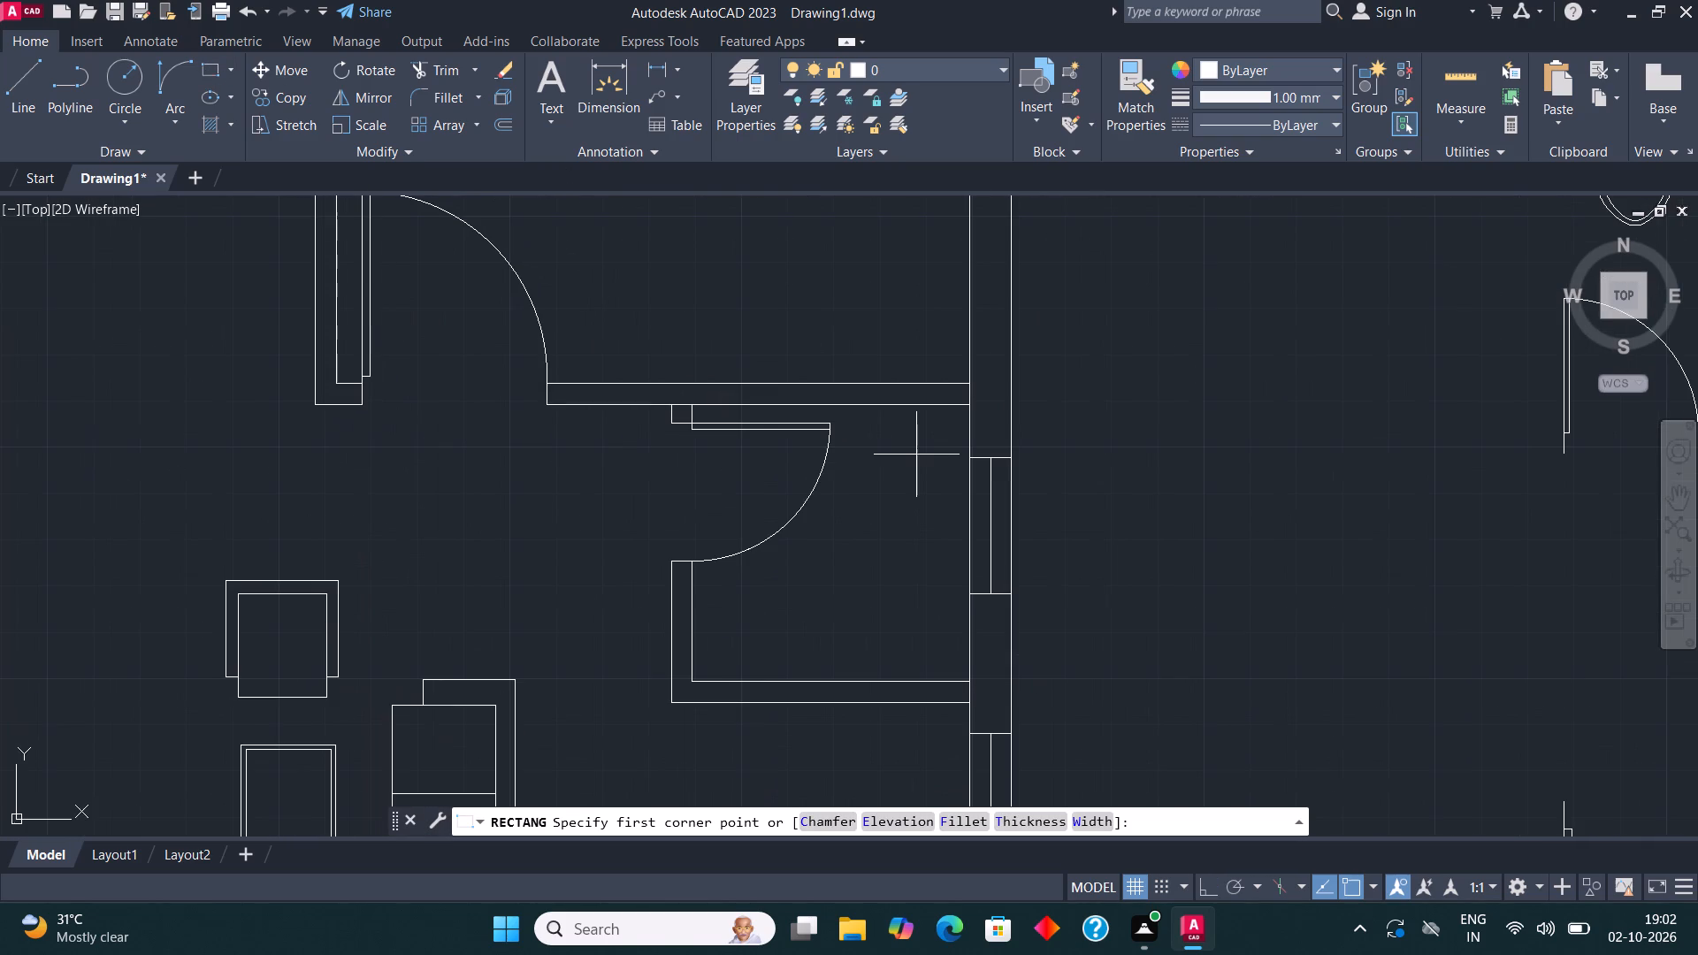
{"action": "left_click", "coordinate": [17, 86]}
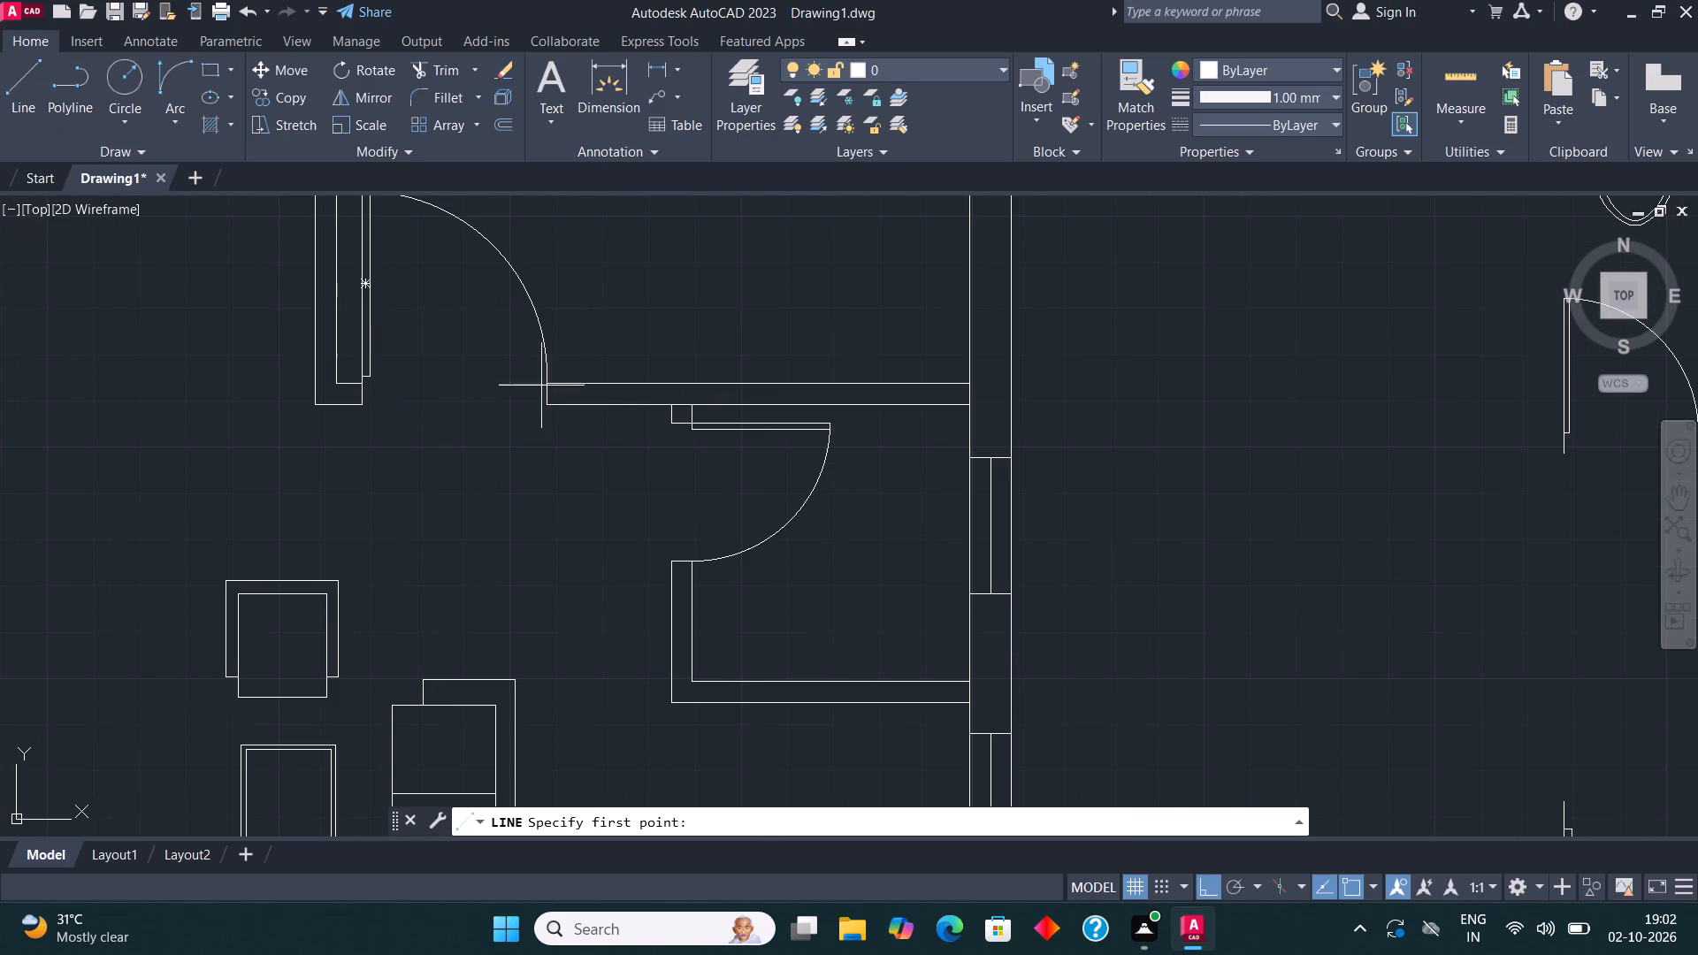
{"action": "left_click", "coordinate": [693, 646]}
{"action": "left_click", "coordinate": [973, 650]}
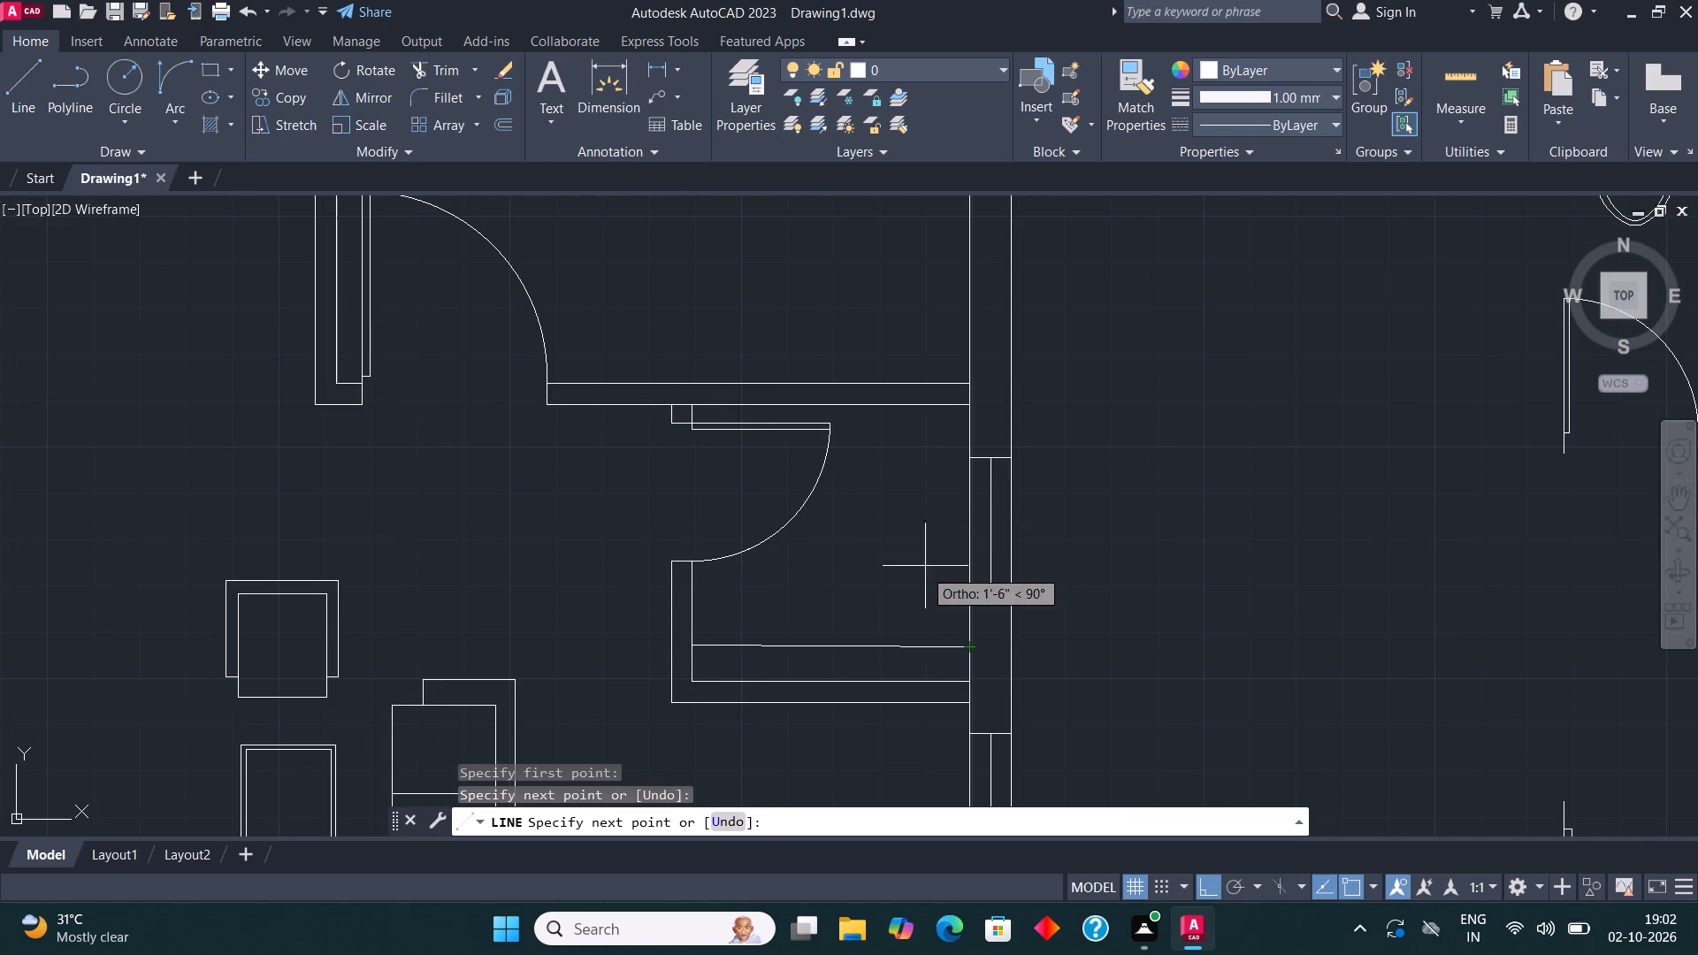
{"action": "key", "text": "ctrl+z"}
{"action": "key", "text": "F8"}
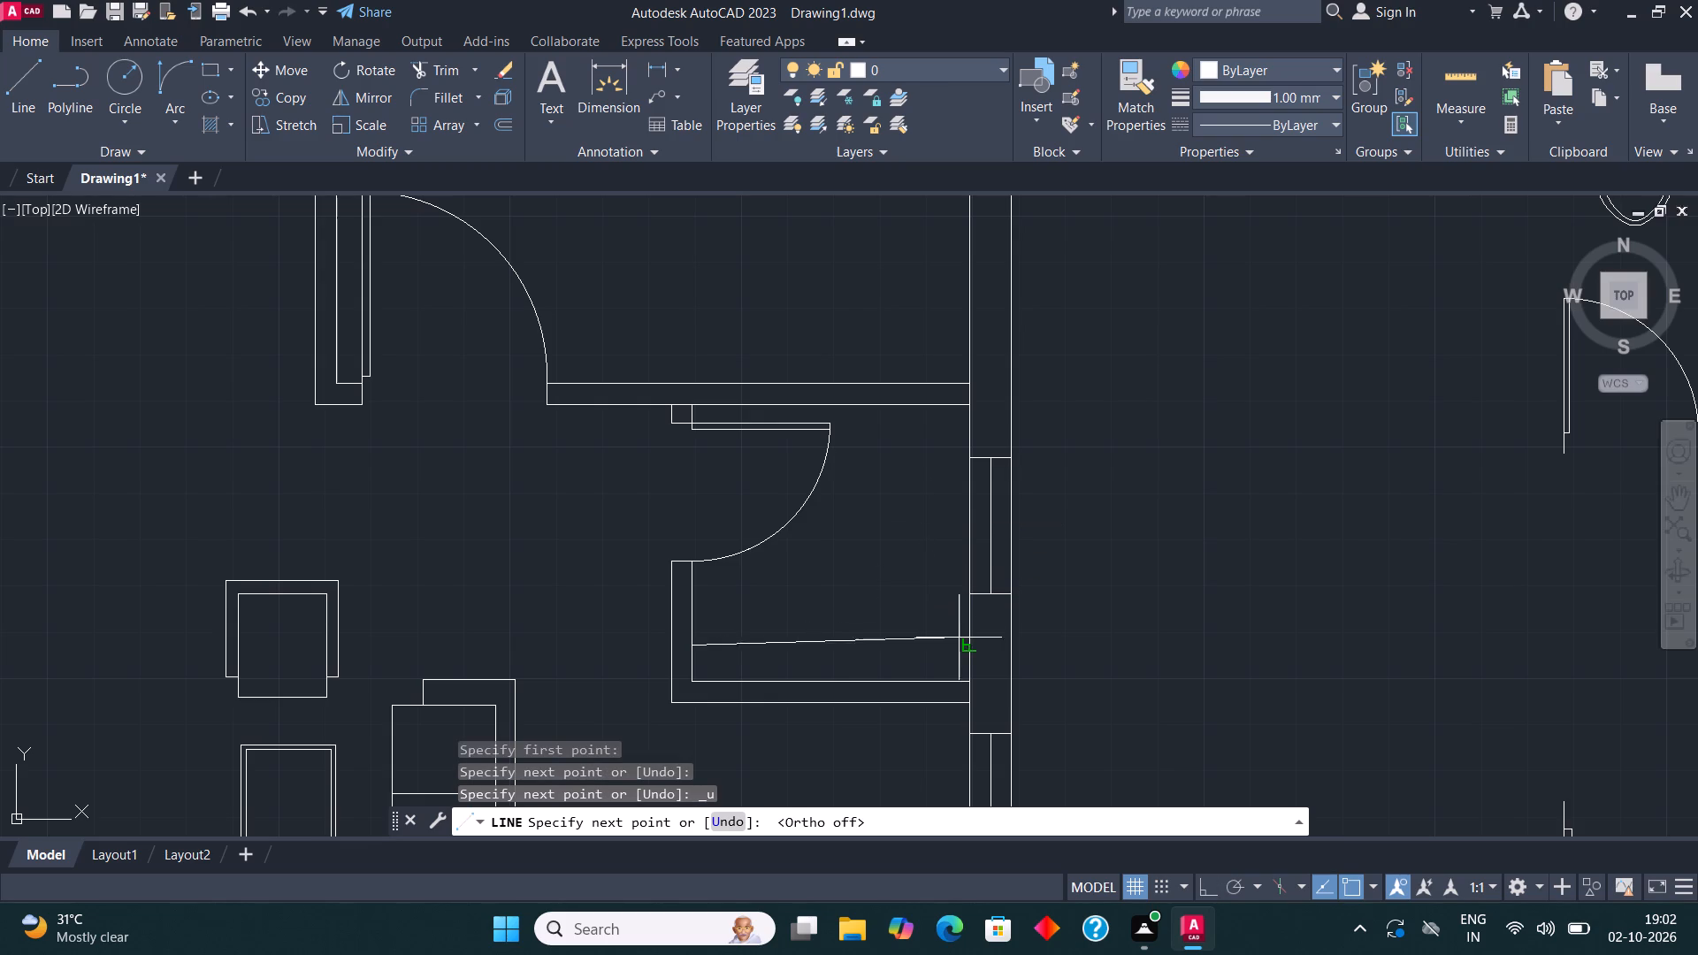
{"action": "left_click", "coordinate": [969, 645]}
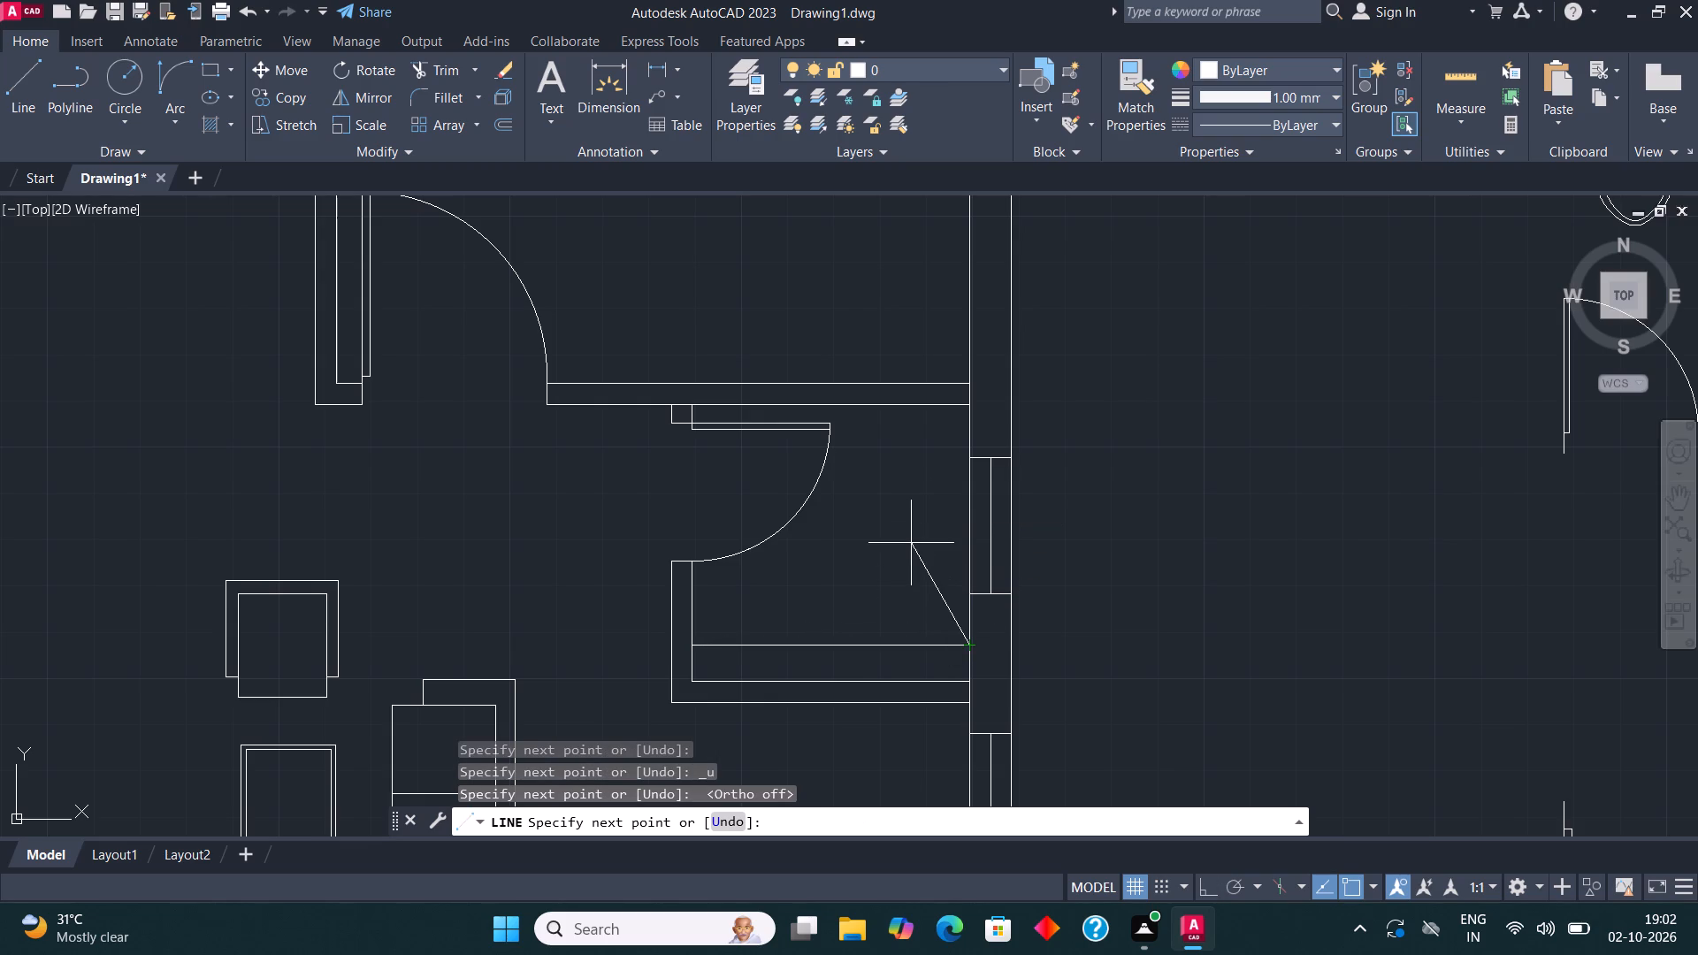
{"action": "key", "text": "Escape"}
{"action": "key", "text": "F8"}
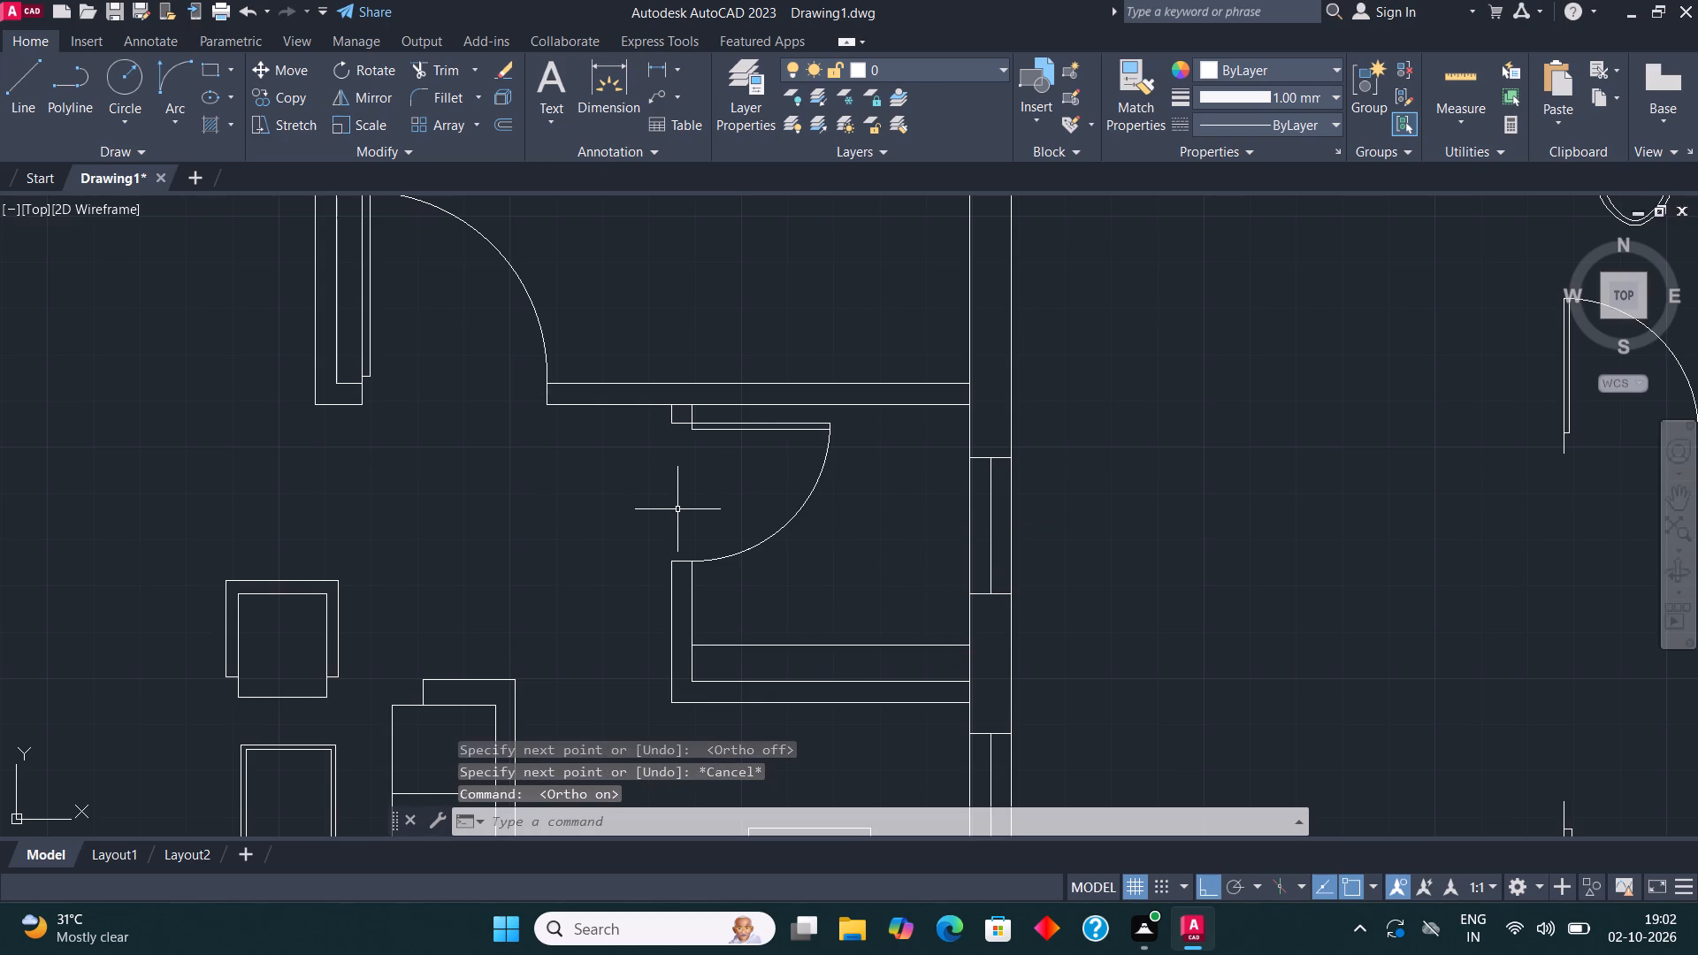
Draw a rectangle filling the small room's east end, from the new horizontal line up to the north wall.
{"action": "left_click", "coordinate": [216, 72]}
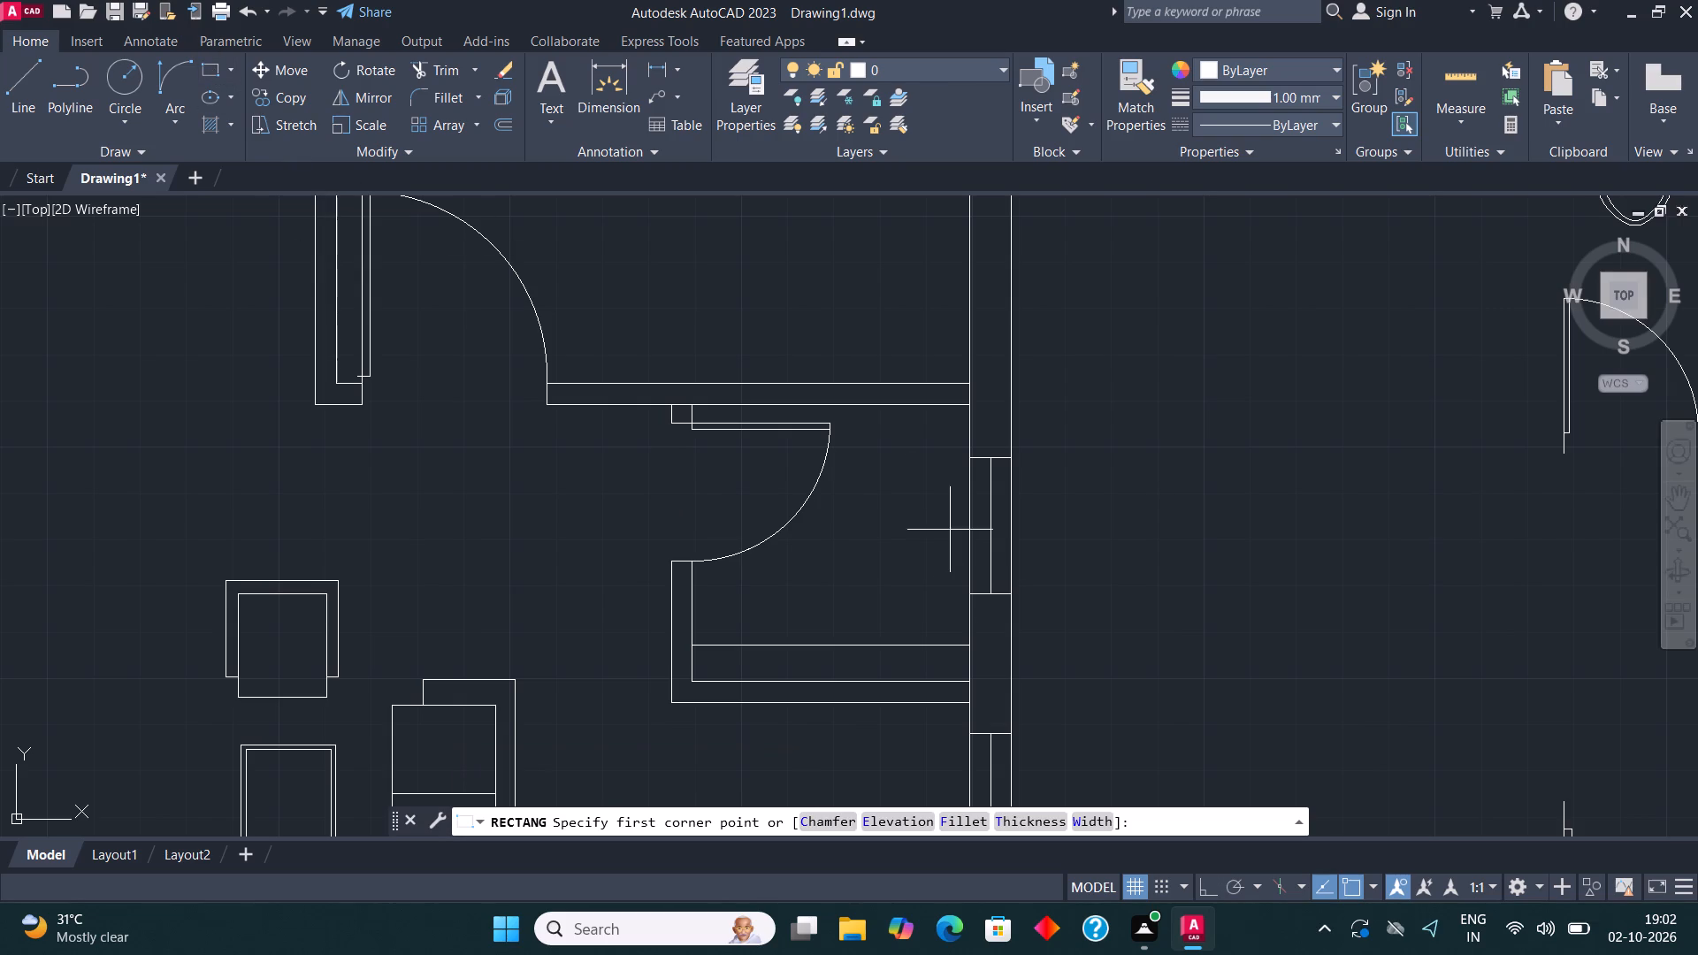
{"action": "left_click", "coordinate": [862, 638]}
{"action": "left_click", "coordinate": [969, 398]}
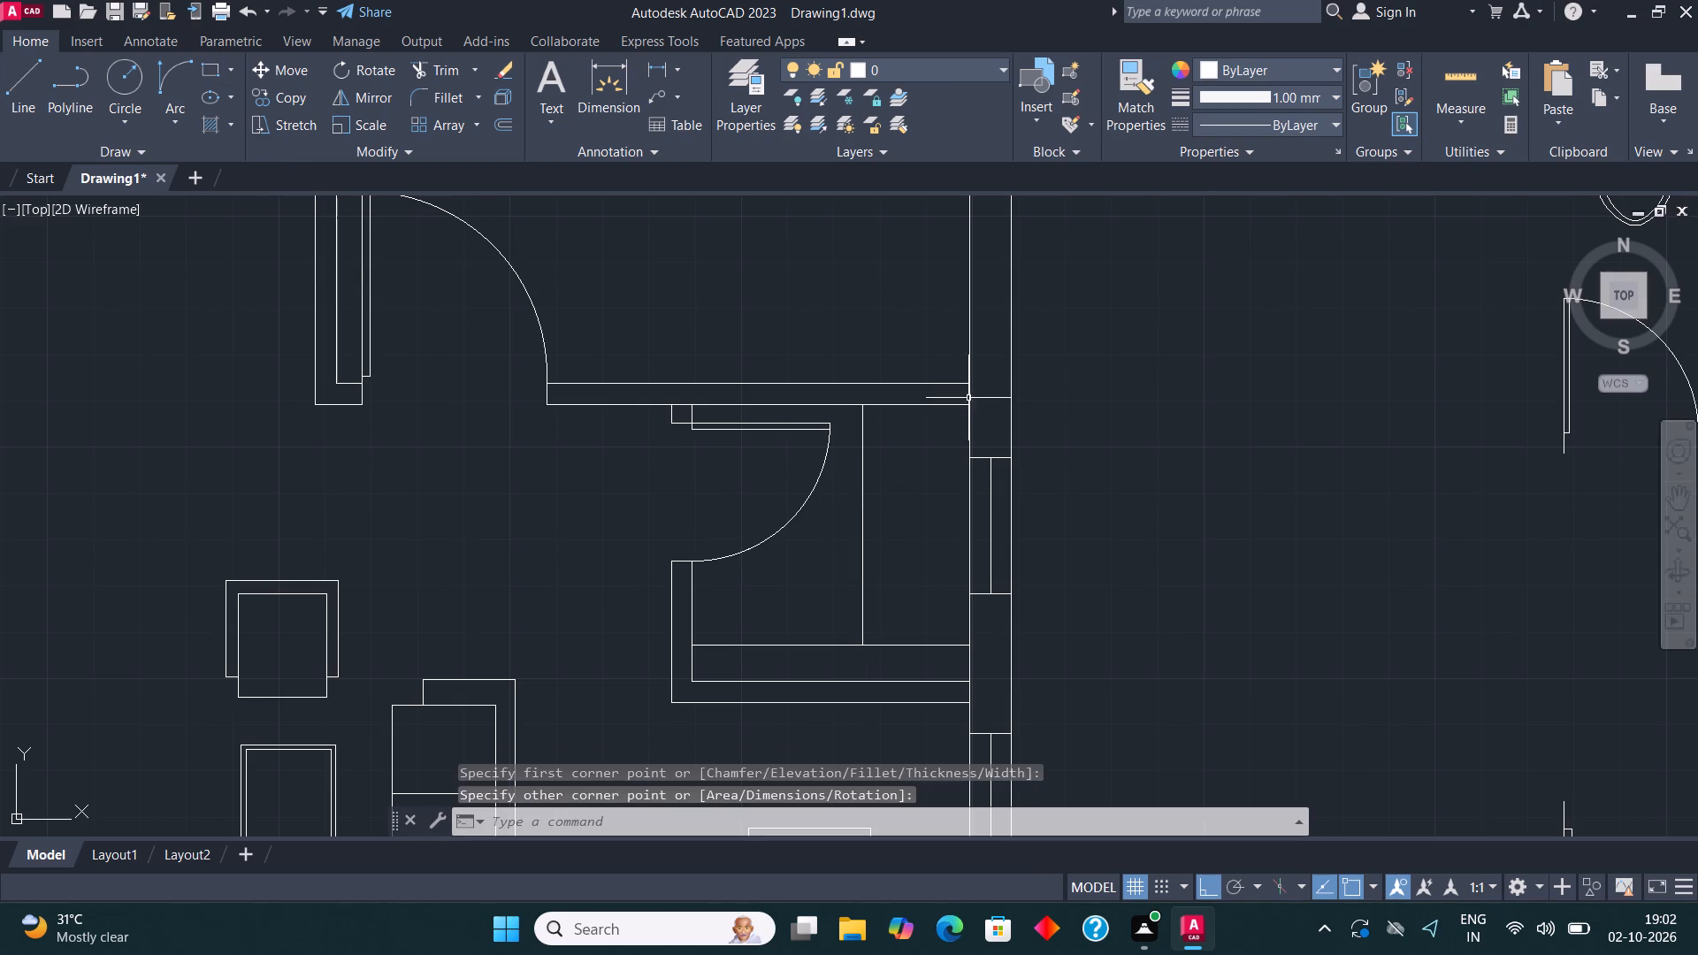
Draw a small circle inside the new rectangle, beside the exterior wall's window.
{"action": "middle_click_drag", "start_coordinate": [1000, 500], "coordinate": [934, 506]}
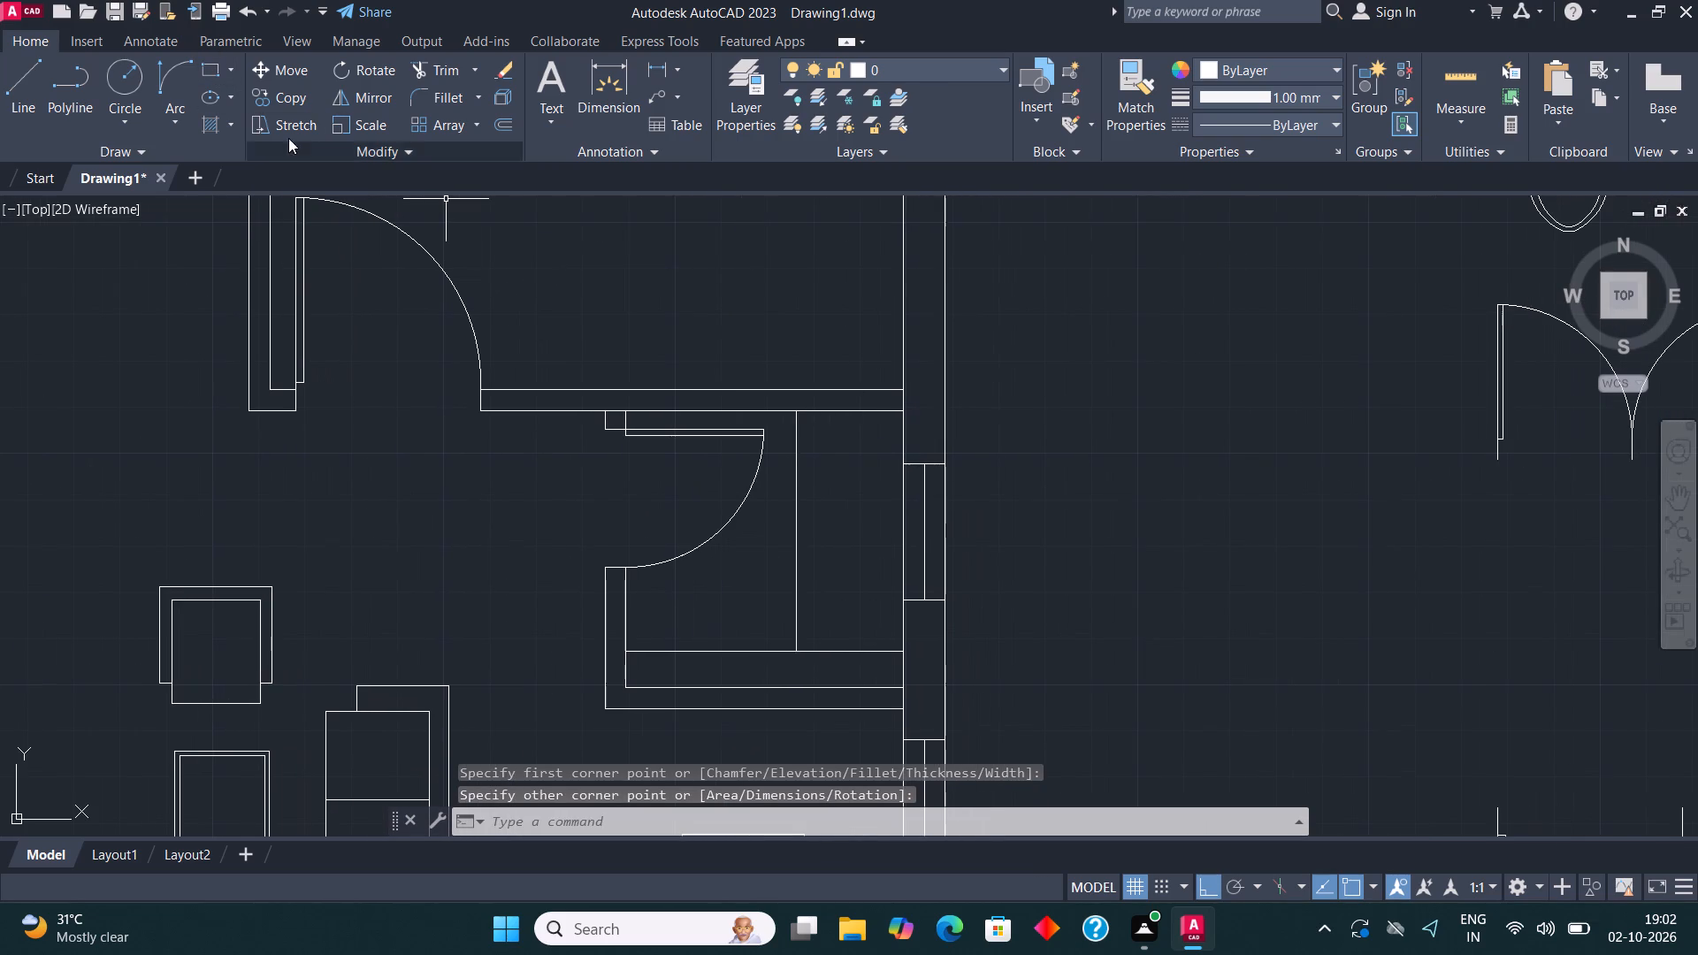
{"action": "left_click", "coordinate": [122, 75]}
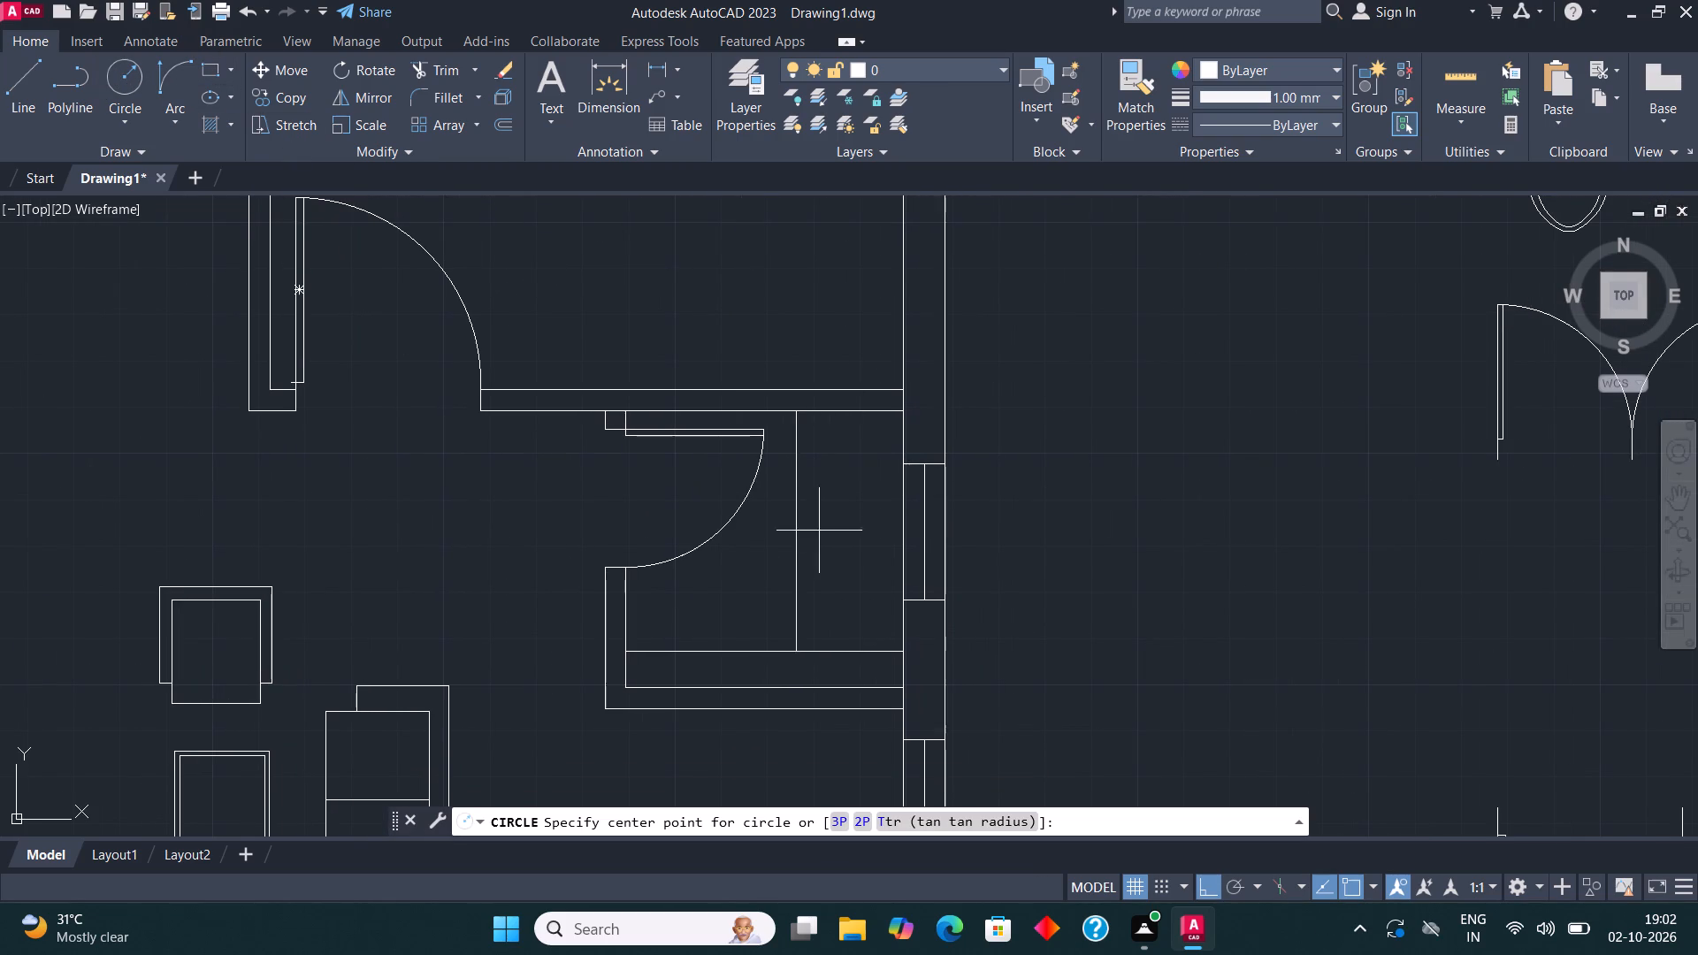
{"action": "scroll", "coordinate": [844, 542], "scroll_direction": "up", "scroll_amount": 1}
{"action": "left_click", "coordinate": [842, 510]}
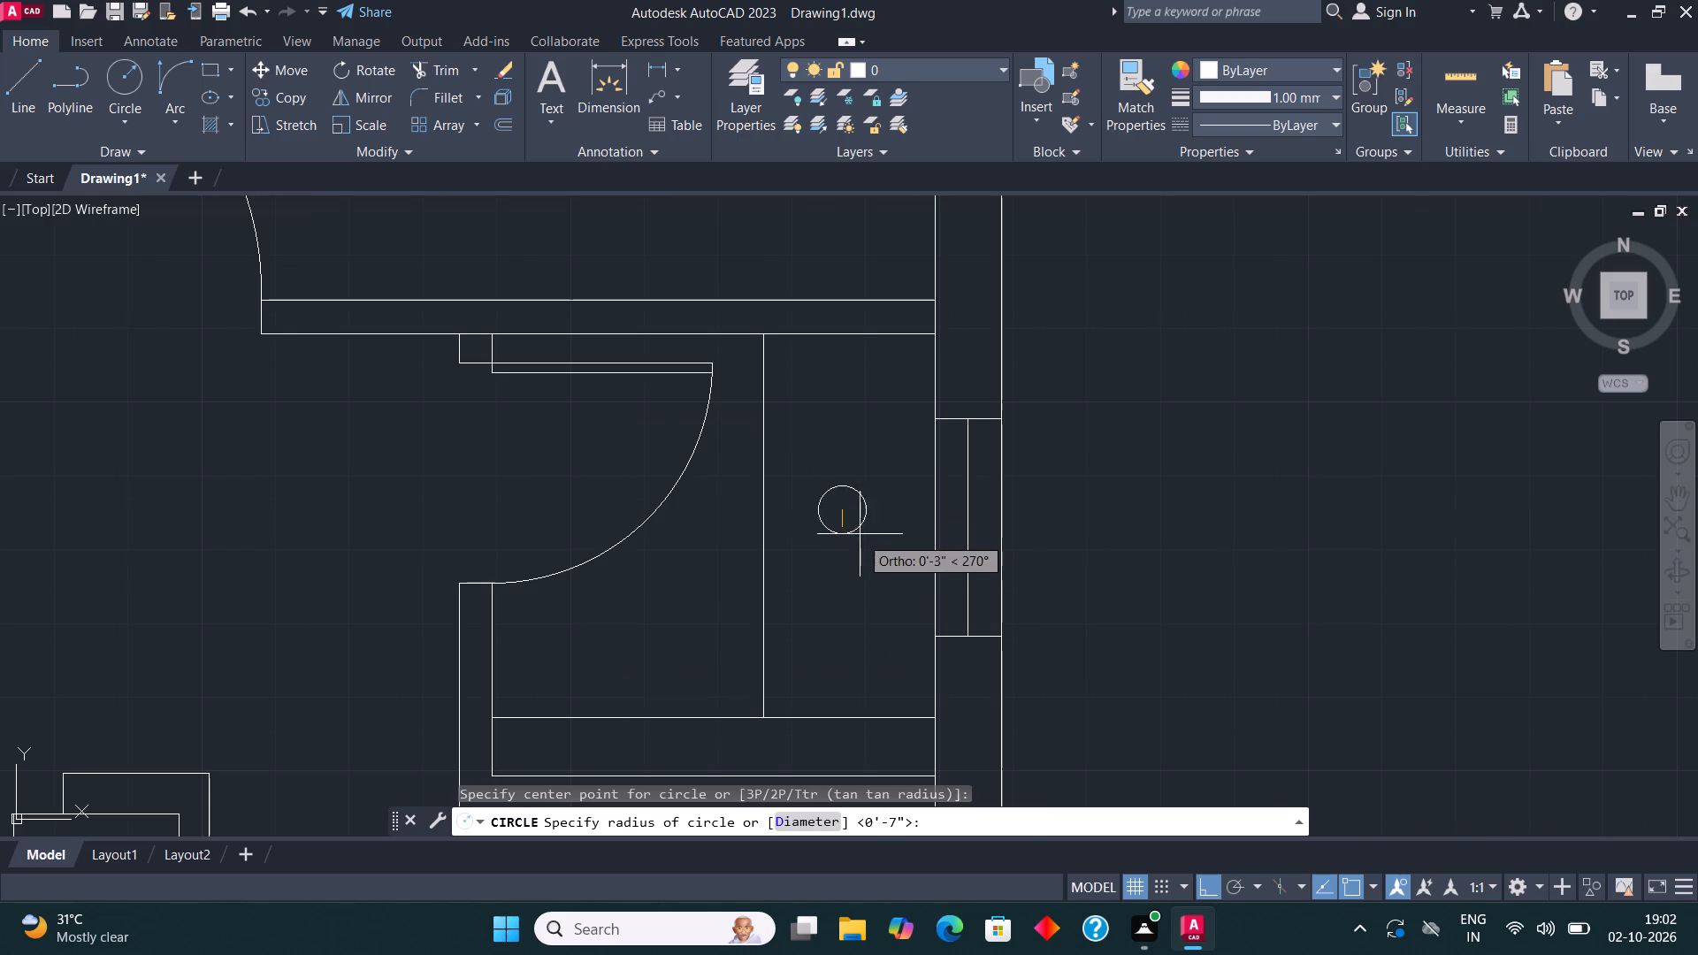
{"action": "left_click", "coordinate": [868, 554]}
Draw a small outward-bulging arc on the north edge of the circle, with both ends on the circle.
{"action": "scroll", "coordinate": [885, 477], "scroll_direction": "up", "scroll_amount": 2}
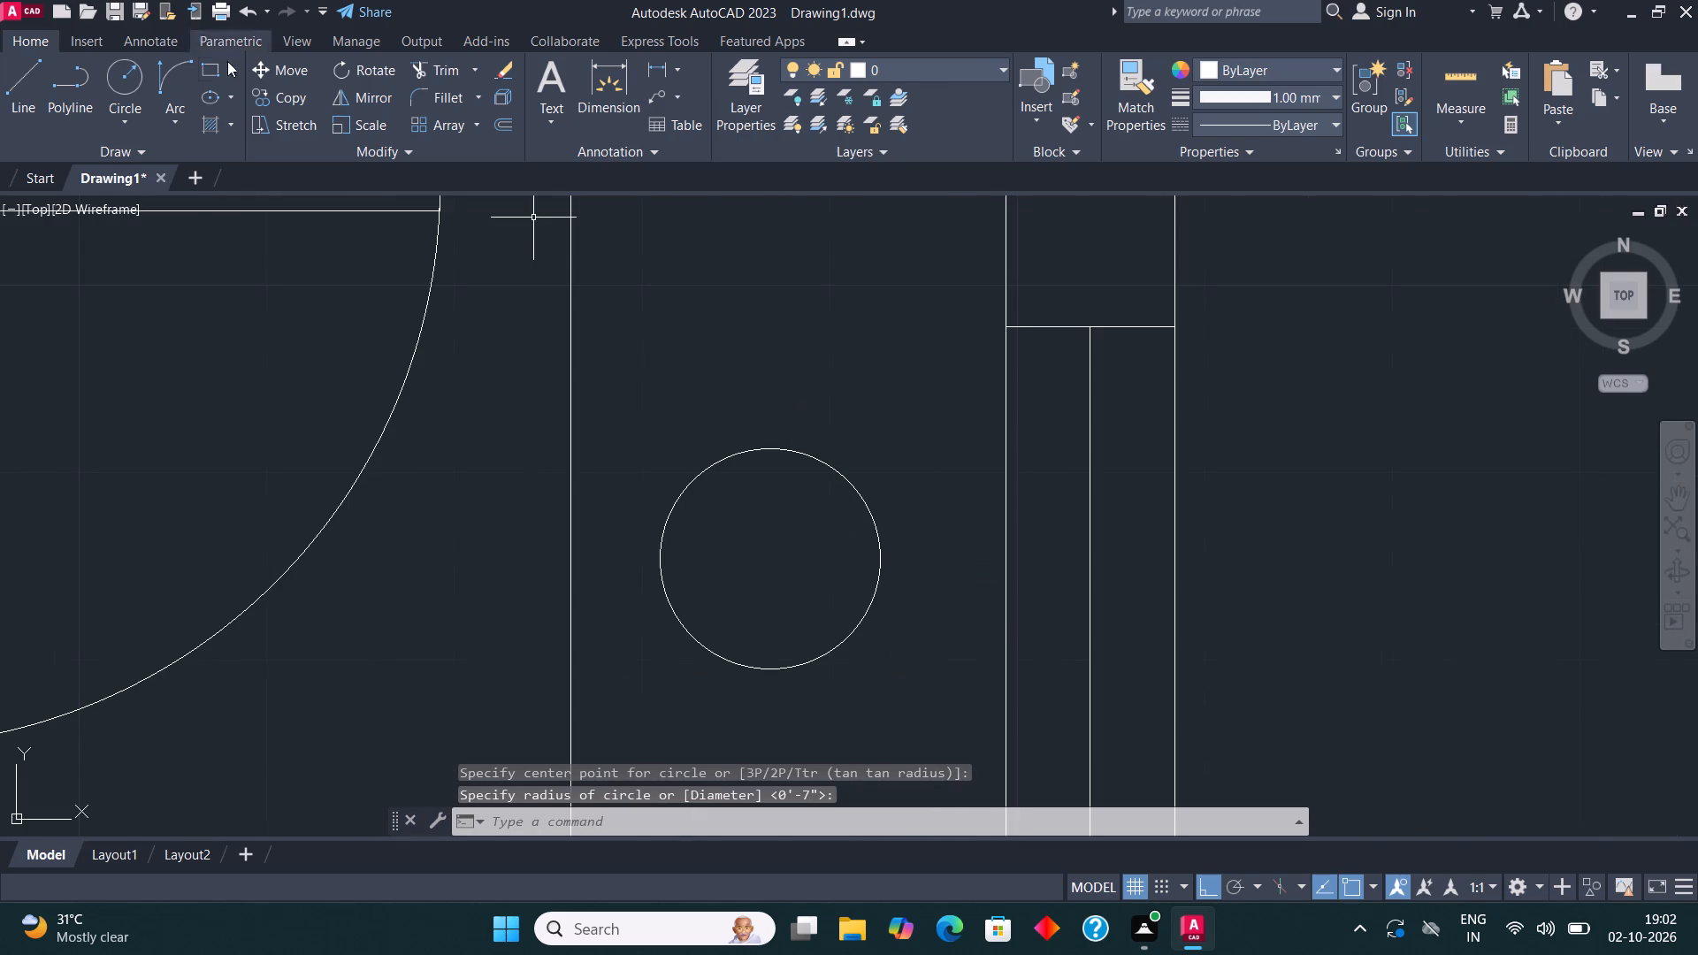
{"action": "left_click", "coordinate": [191, 123]}
{"action": "left_click", "coordinate": [278, 384]}
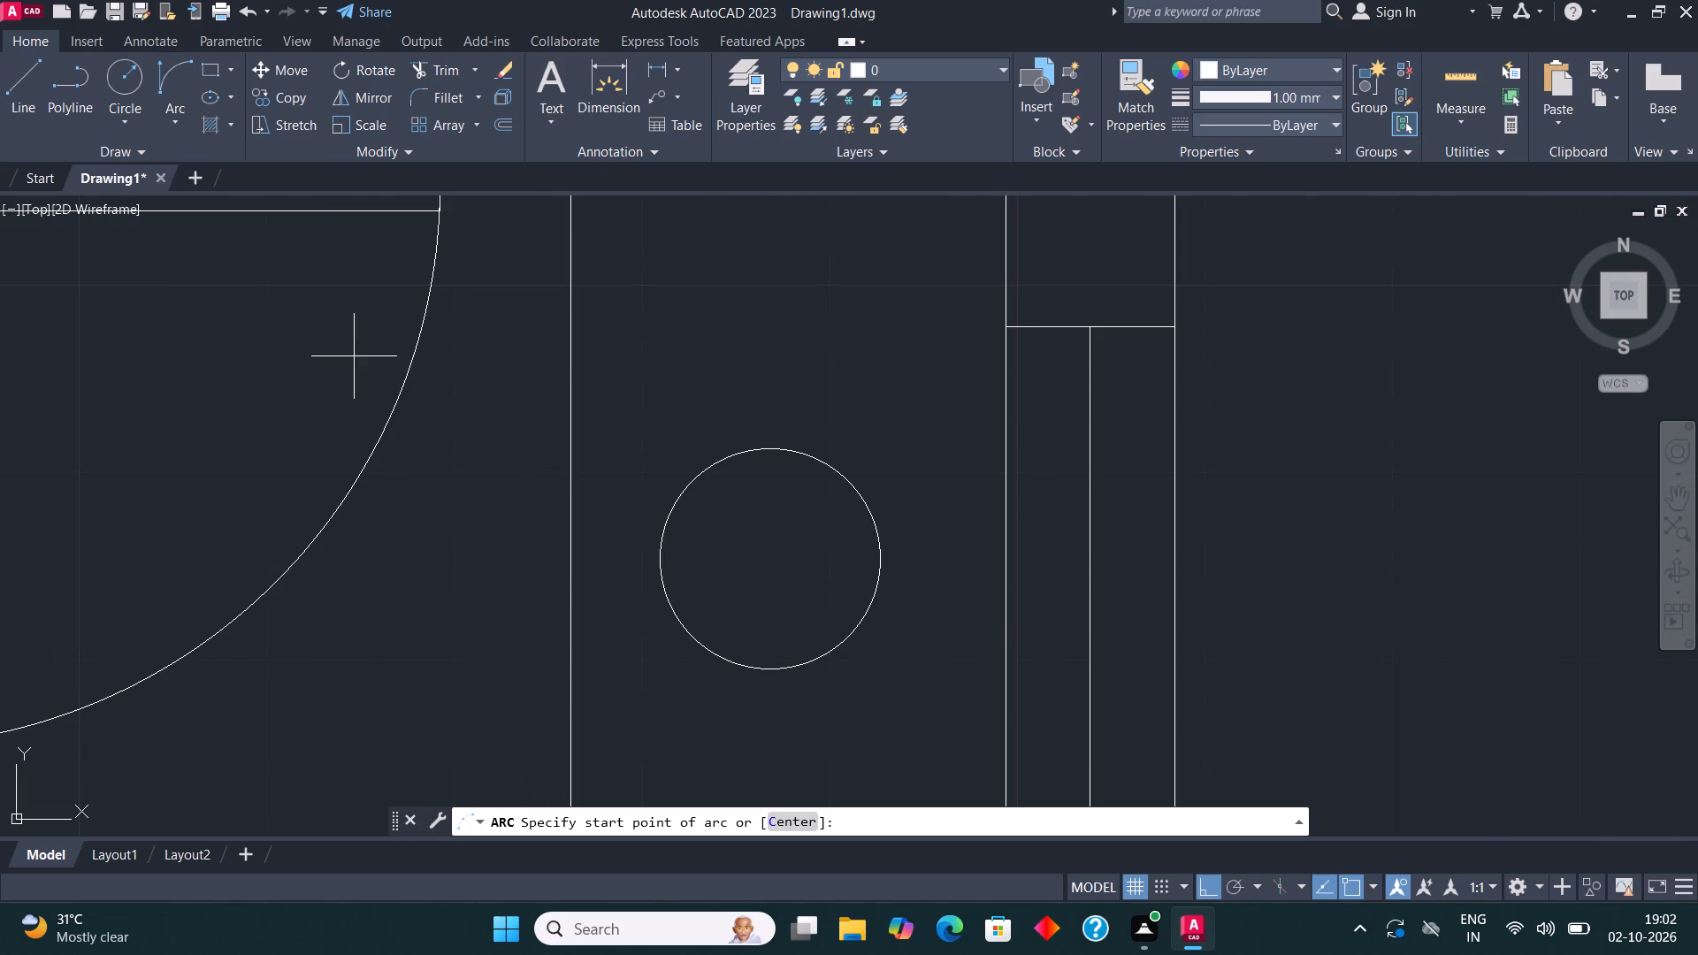
{"action": "left_click", "coordinate": [738, 452]}
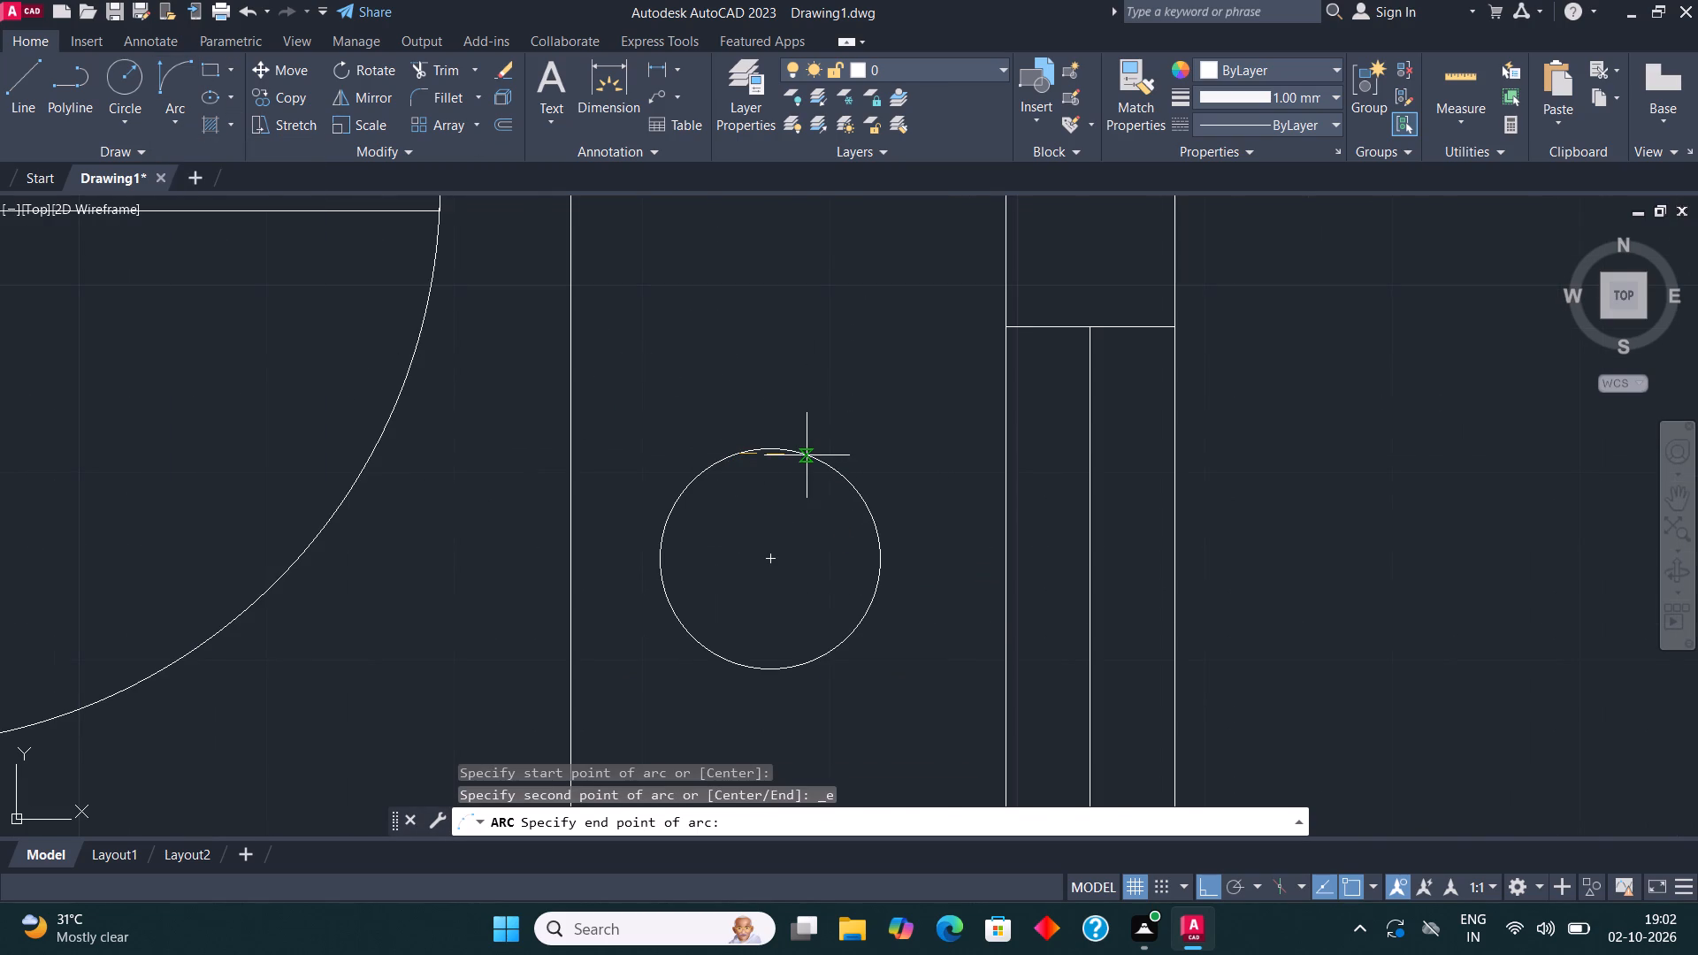
{"action": "left_click", "coordinate": [807, 455]}
{"action": "left_click", "coordinate": [771, 375]}
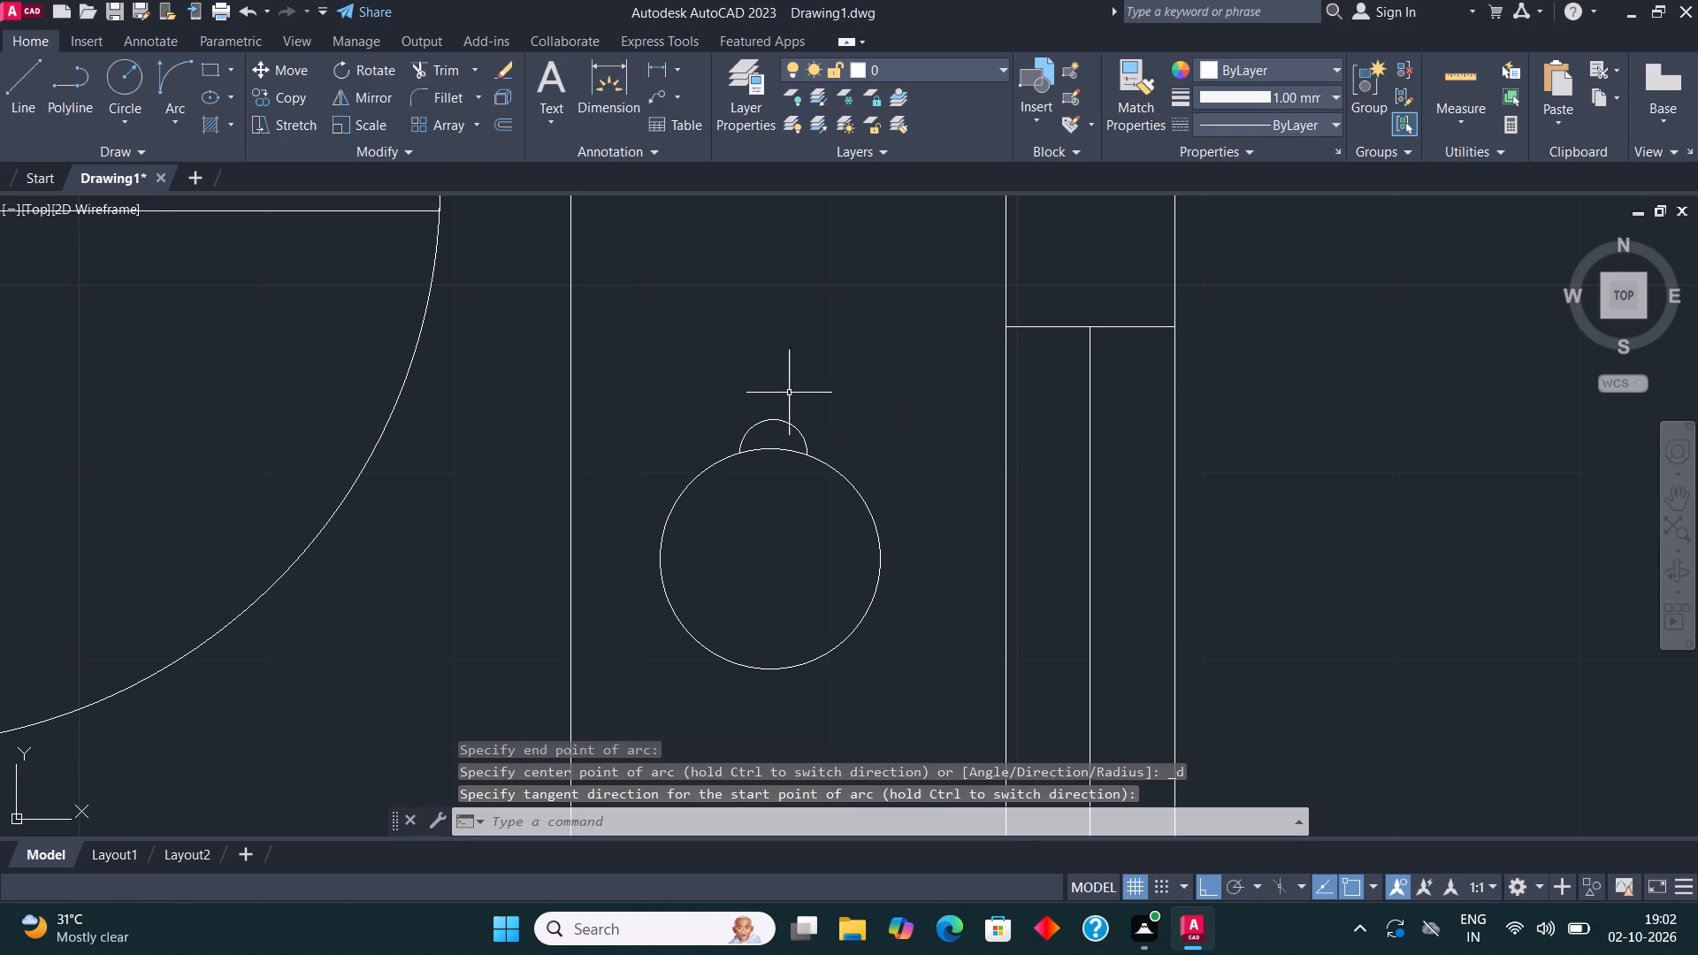
Create a polar array of the arc and circle around the circle's center with 10 items, forming a ring of petals.
{"action": "left_click", "coordinate": [481, 126]}
{"action": "left_click", "coordinate": [516, 245]}
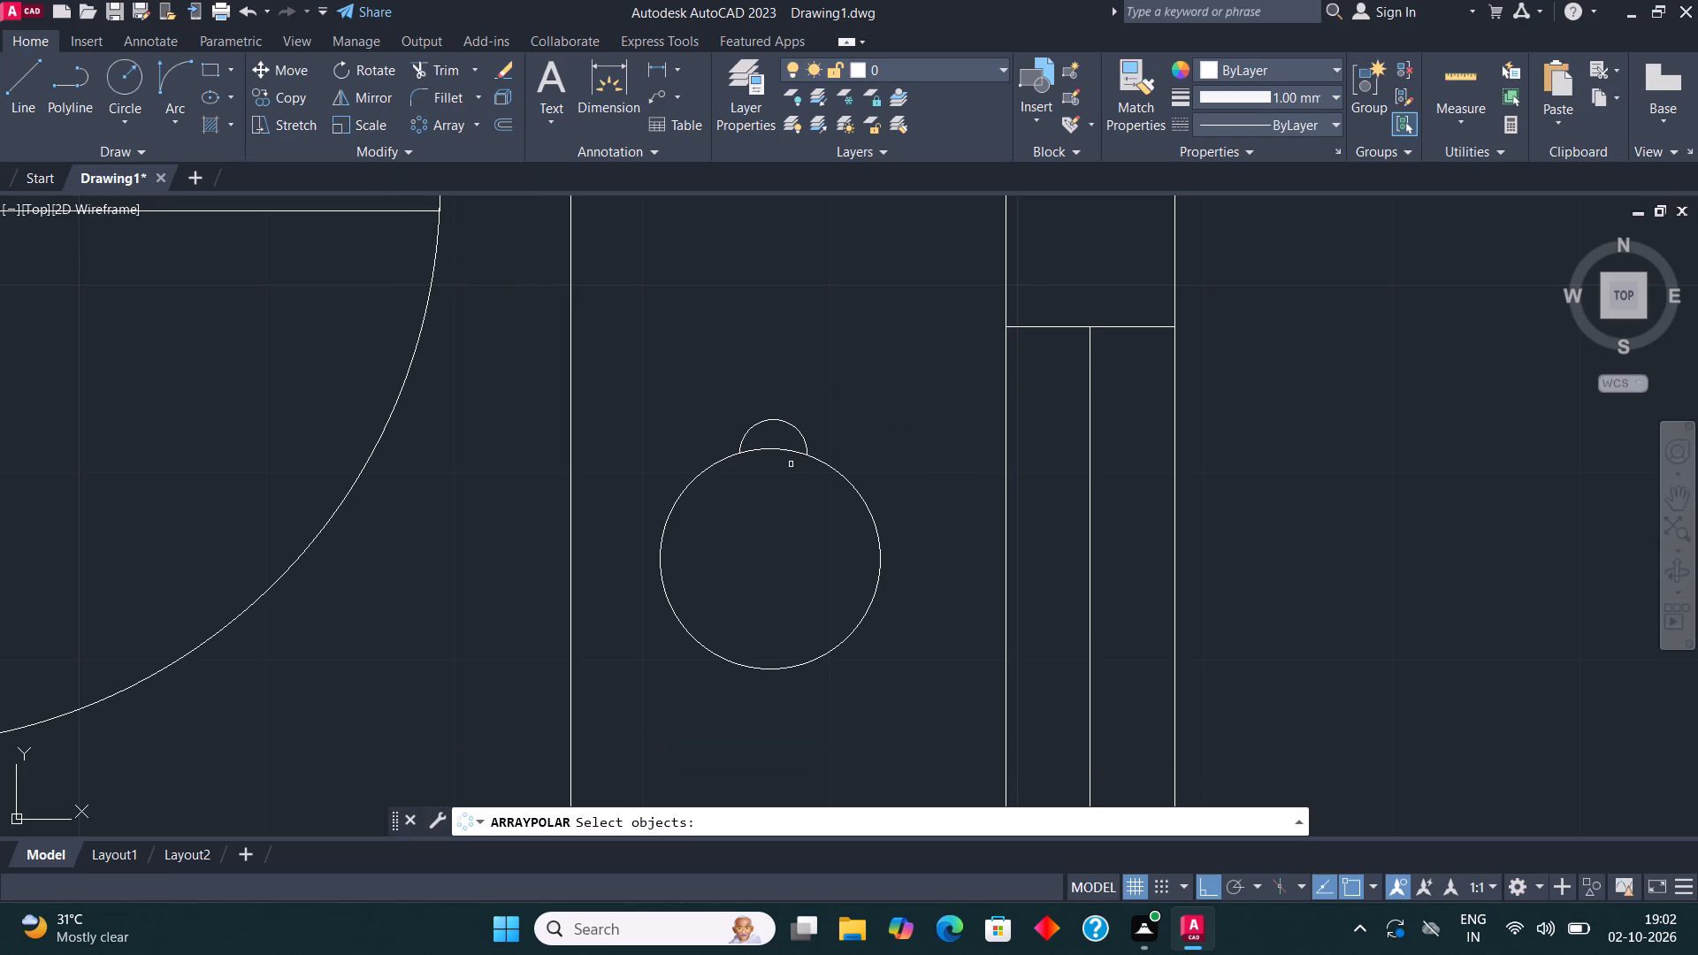
{"action": "left_click", "coordinate": [806, 444]}
{"action": "left_click", "coordinate": [796, 452]}
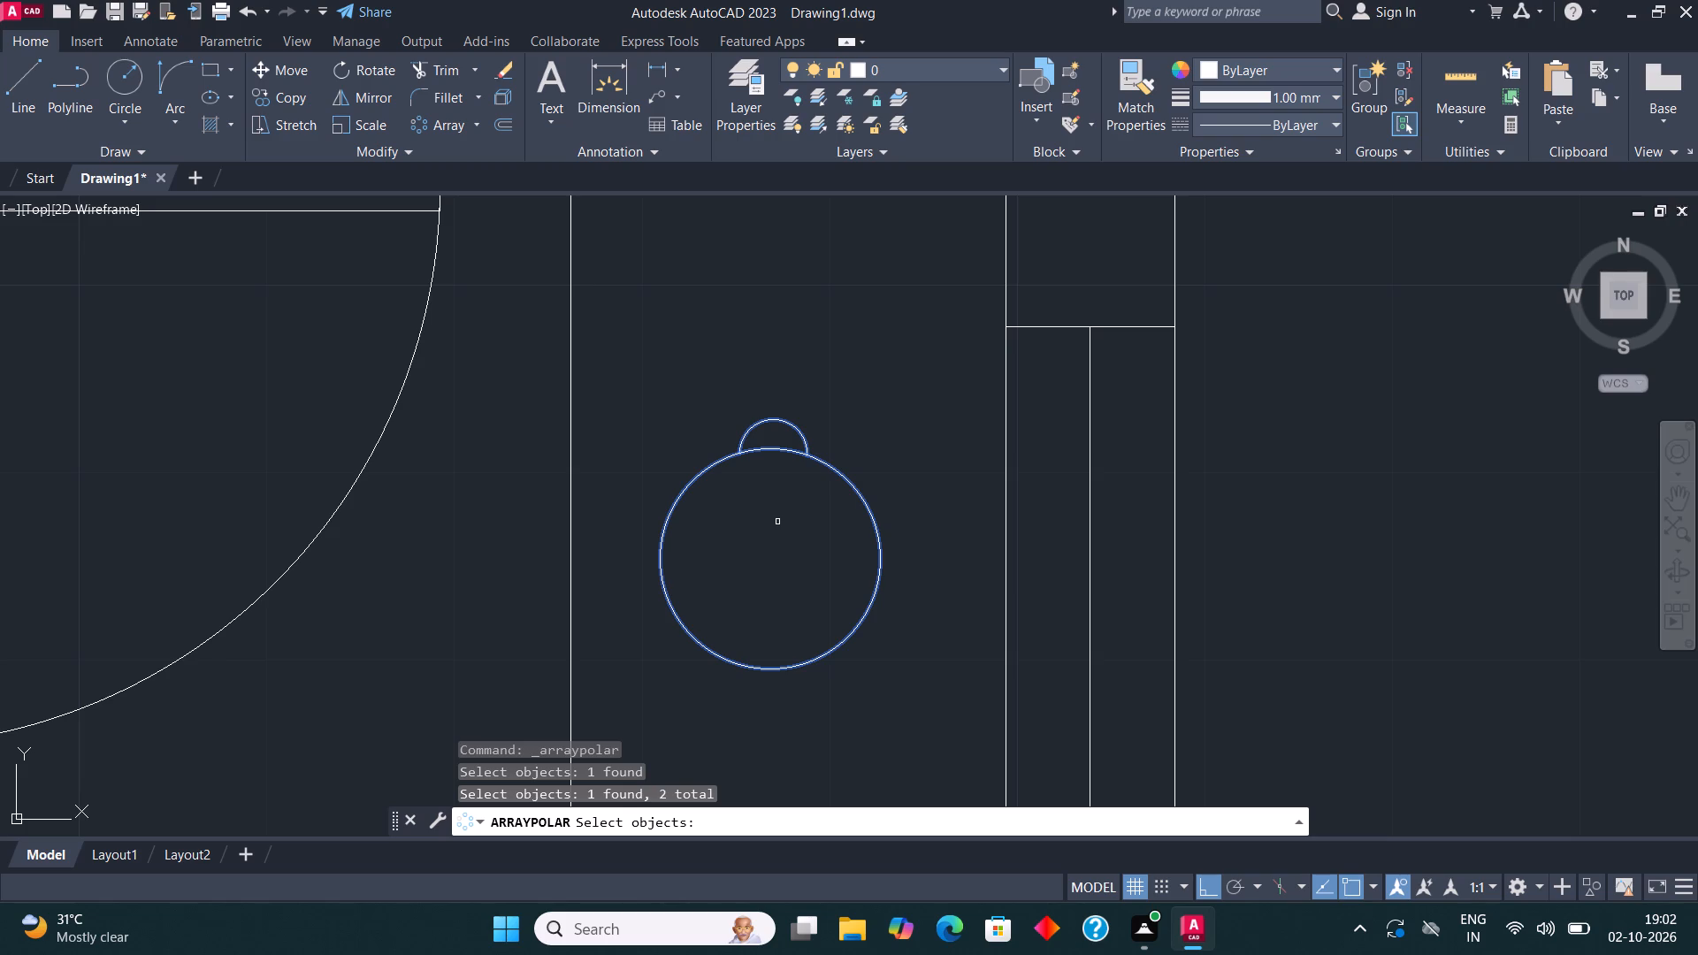
{"action": "key", "text": "Return"}
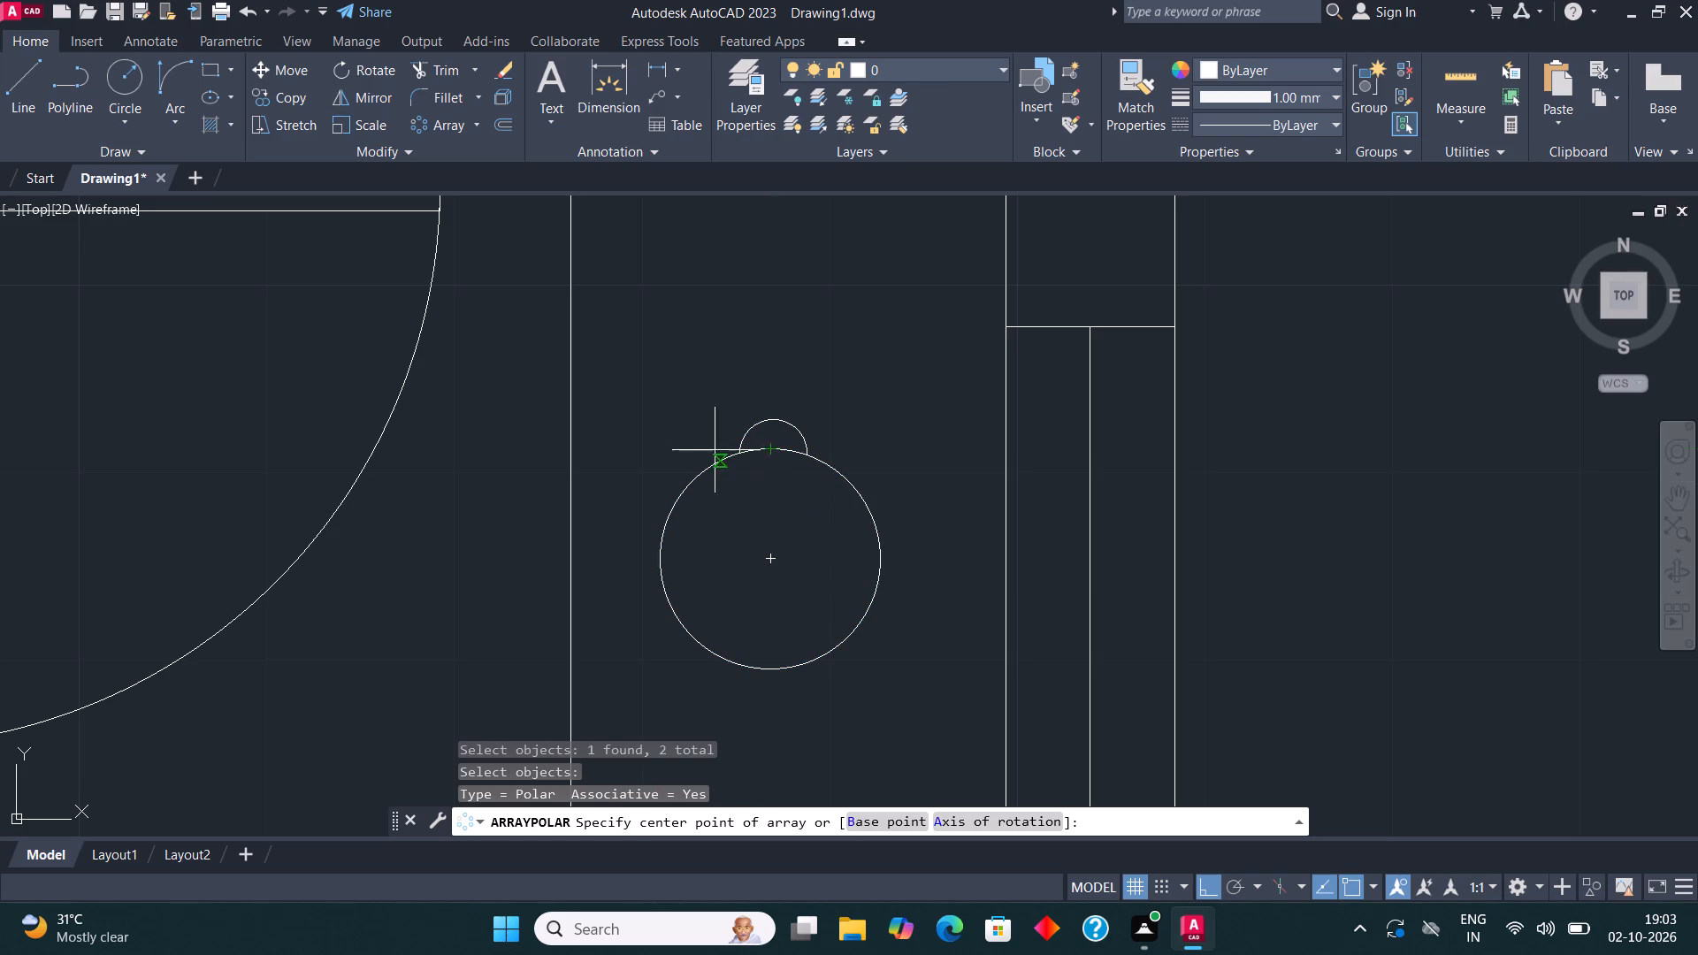
{"action": "left_click", "coordinate": [774, 564]}
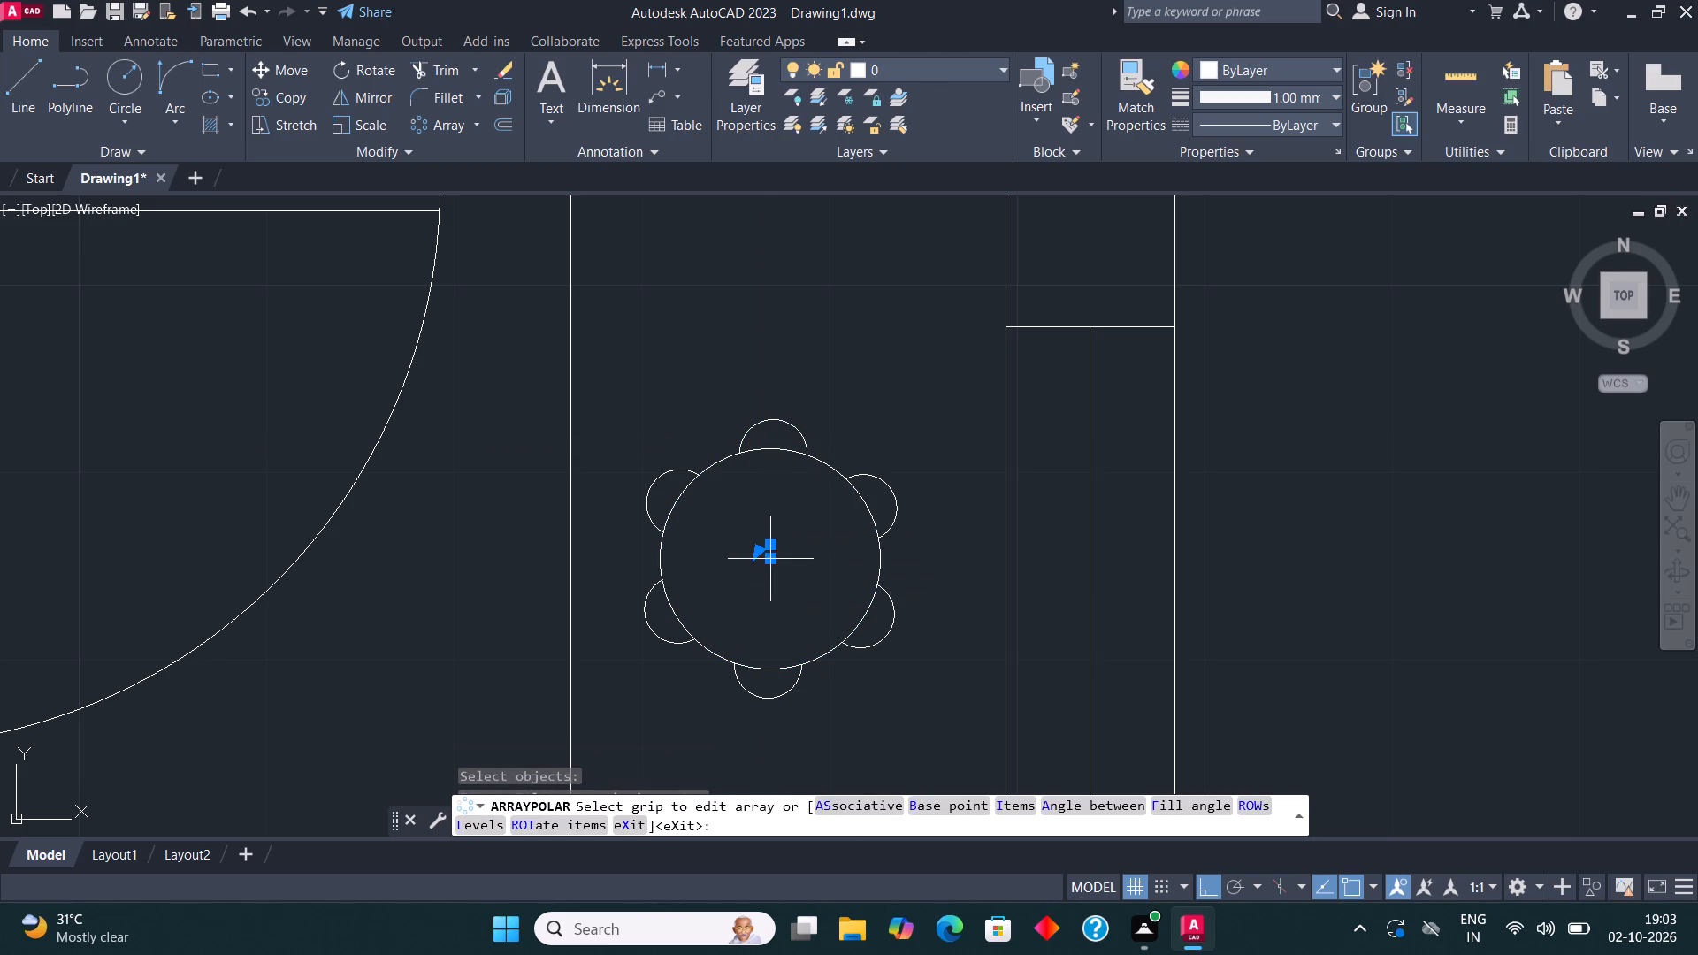
{"action": "left_click", "coordinate": [799, 580]}
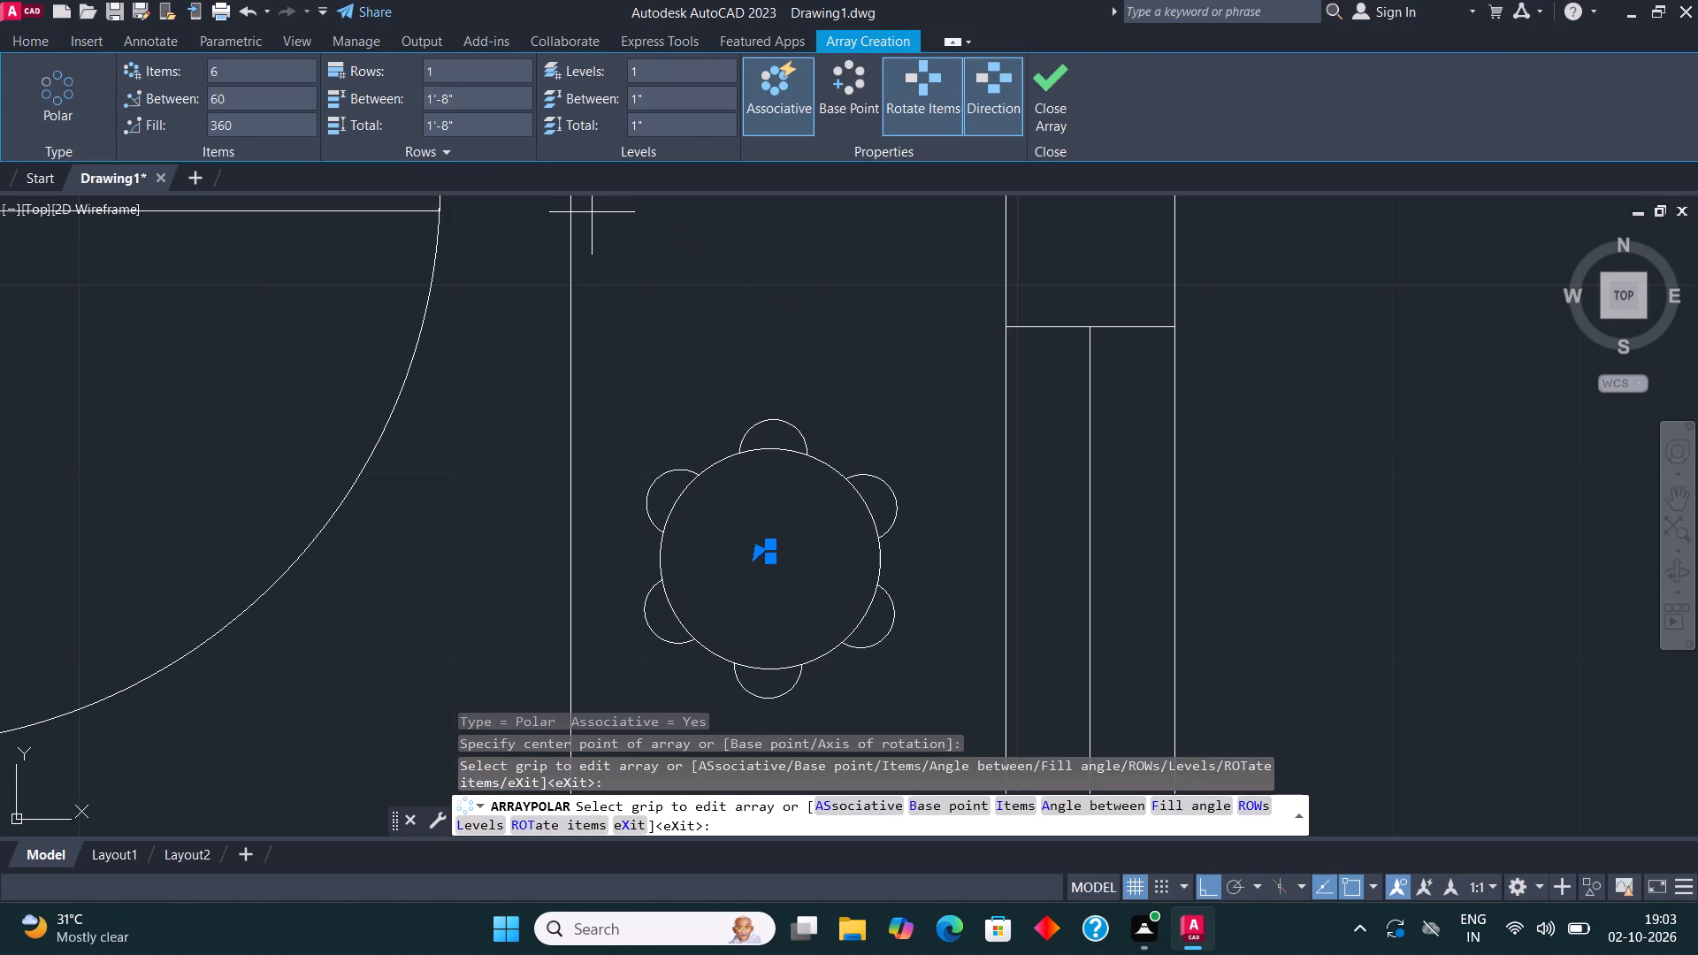
{"action": "left_click", "coordinate": [224, 66]}
{"action": "type", "text": "10"}
{"action": "key", "text": "Return"}
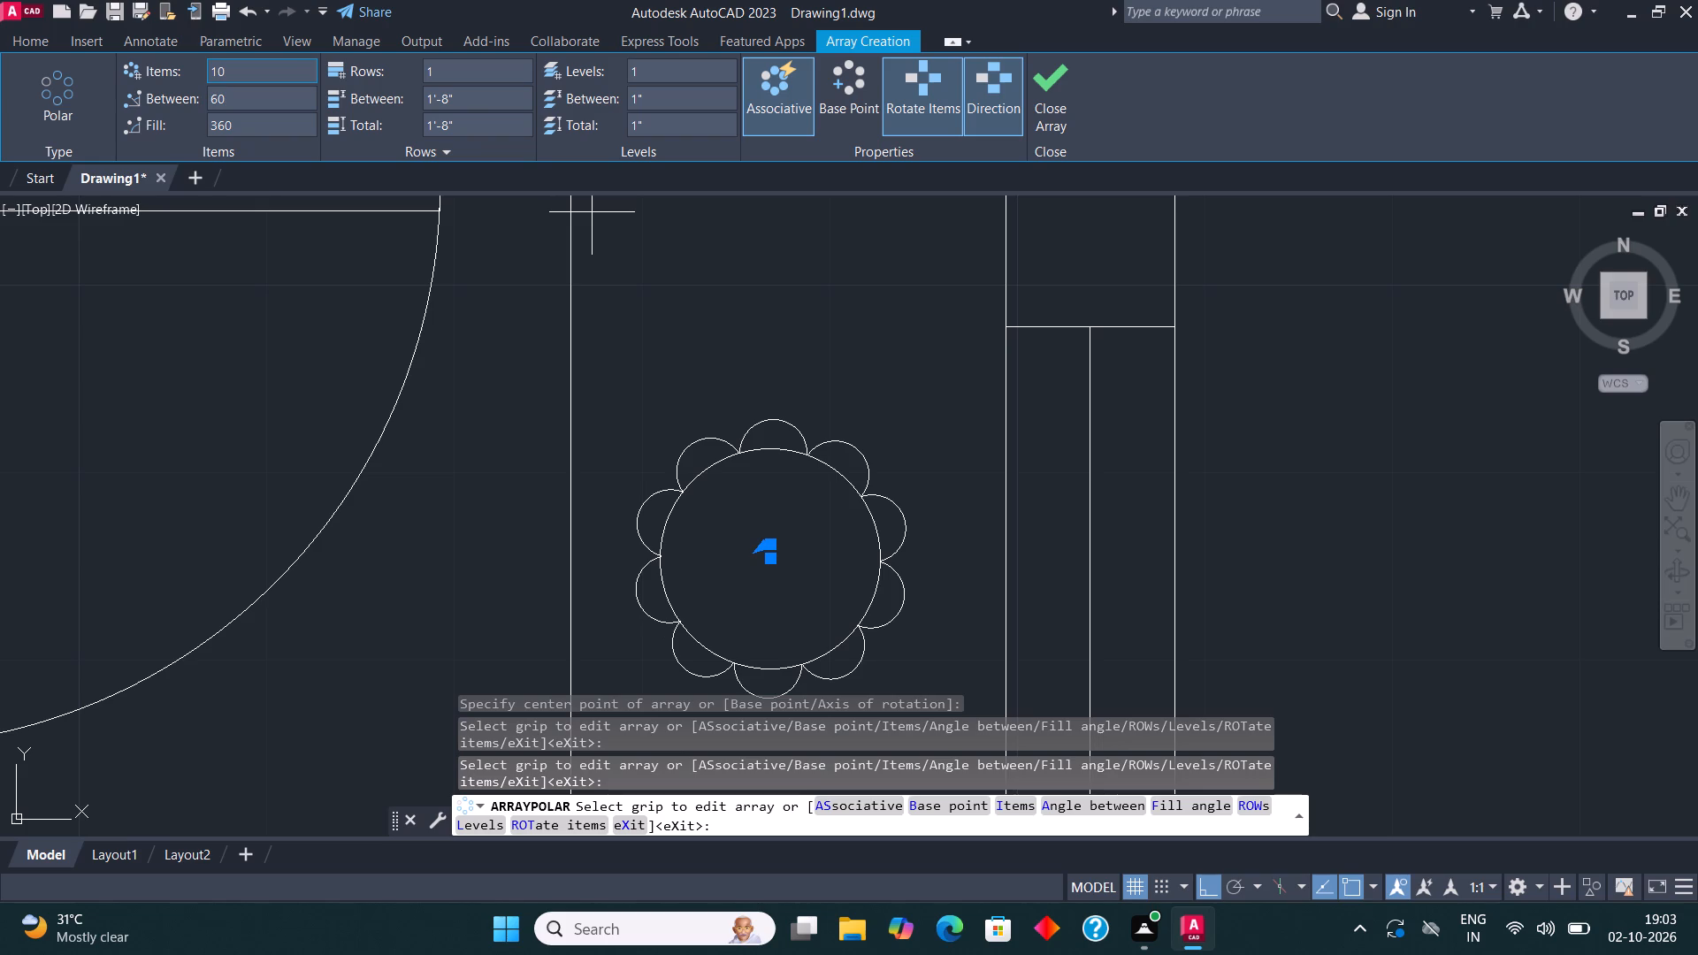
{"action": "left_click", "coordinate": [1032, 77]}
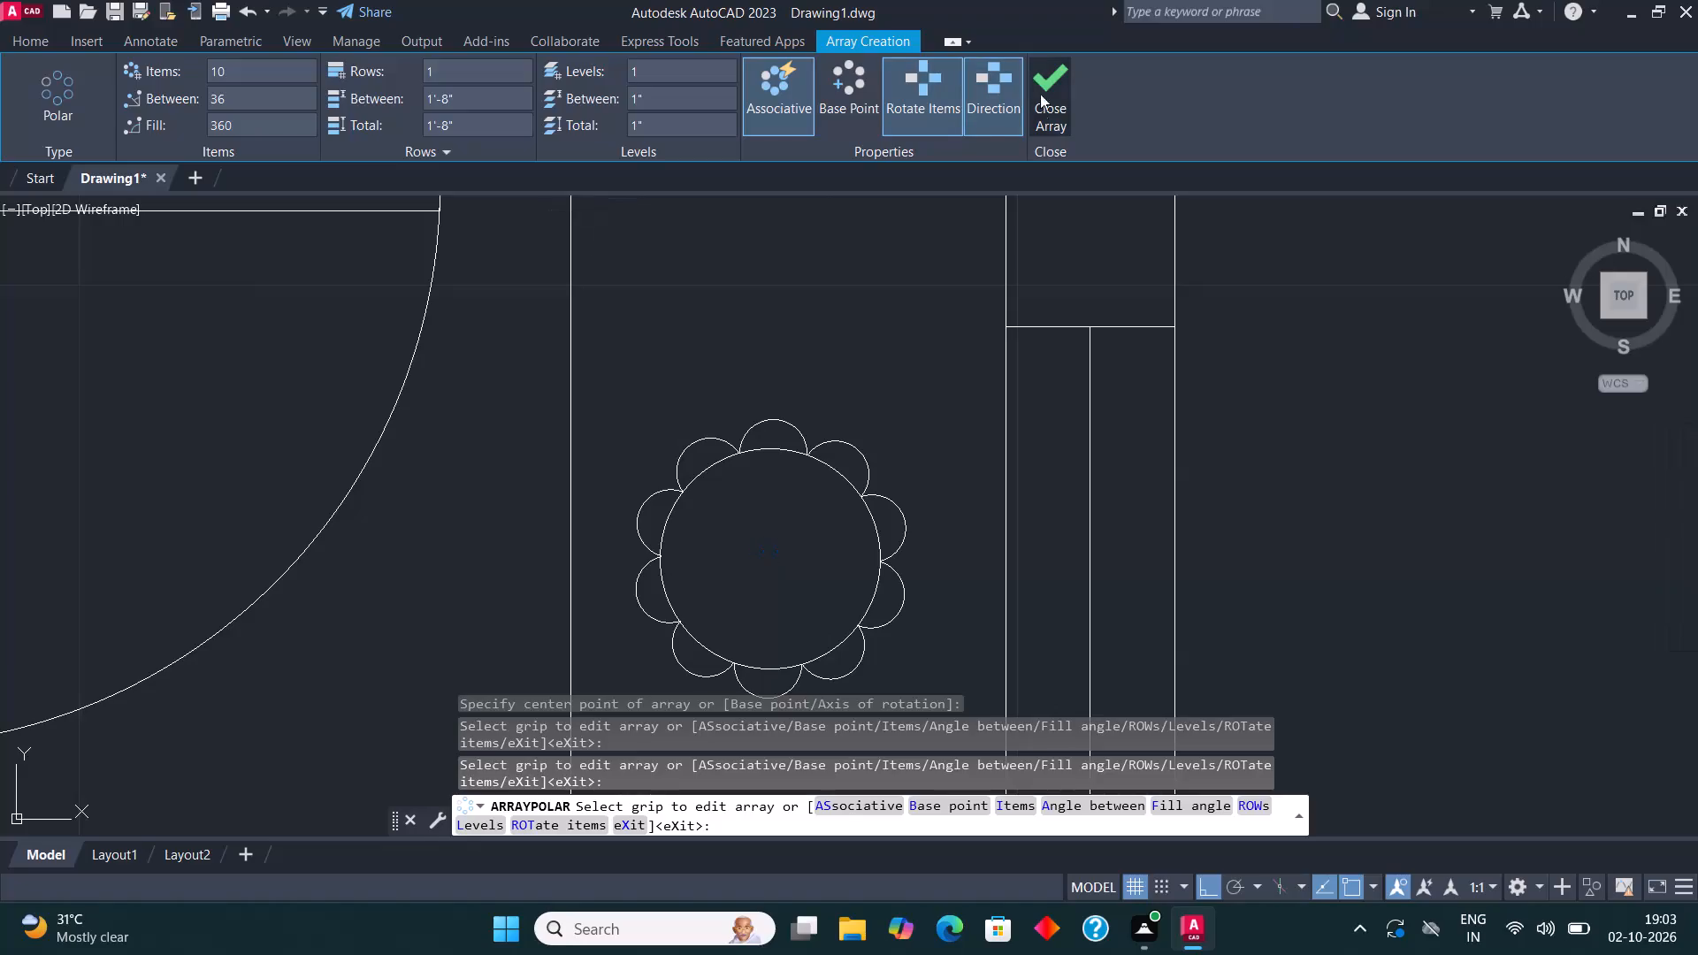
Draw a washbasin counter rectangle against the inside of the bathroom's north wall, east of the door, in the eastern unit.
{"action": "scroll", "coordinate": [858, 364], "scroll_direction": "down", "scroll_amount": 2}
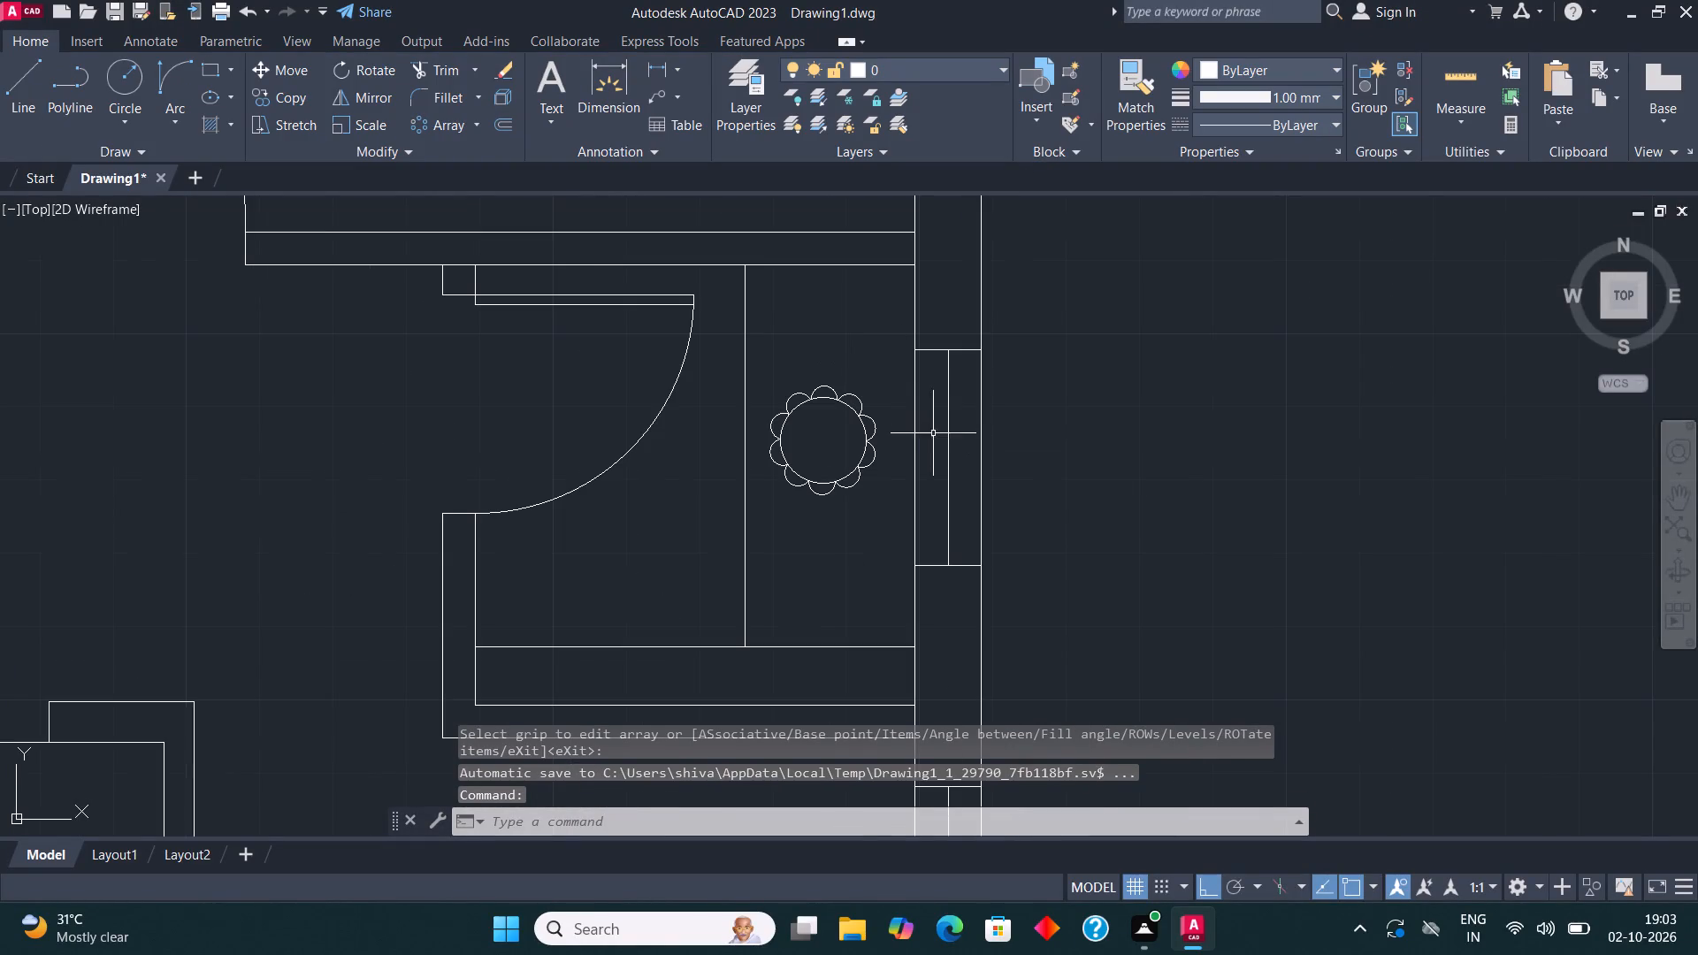
{"action": "middle_click_drag", "start_coordinate": [920, 430], "coordinate": [991, 534]}
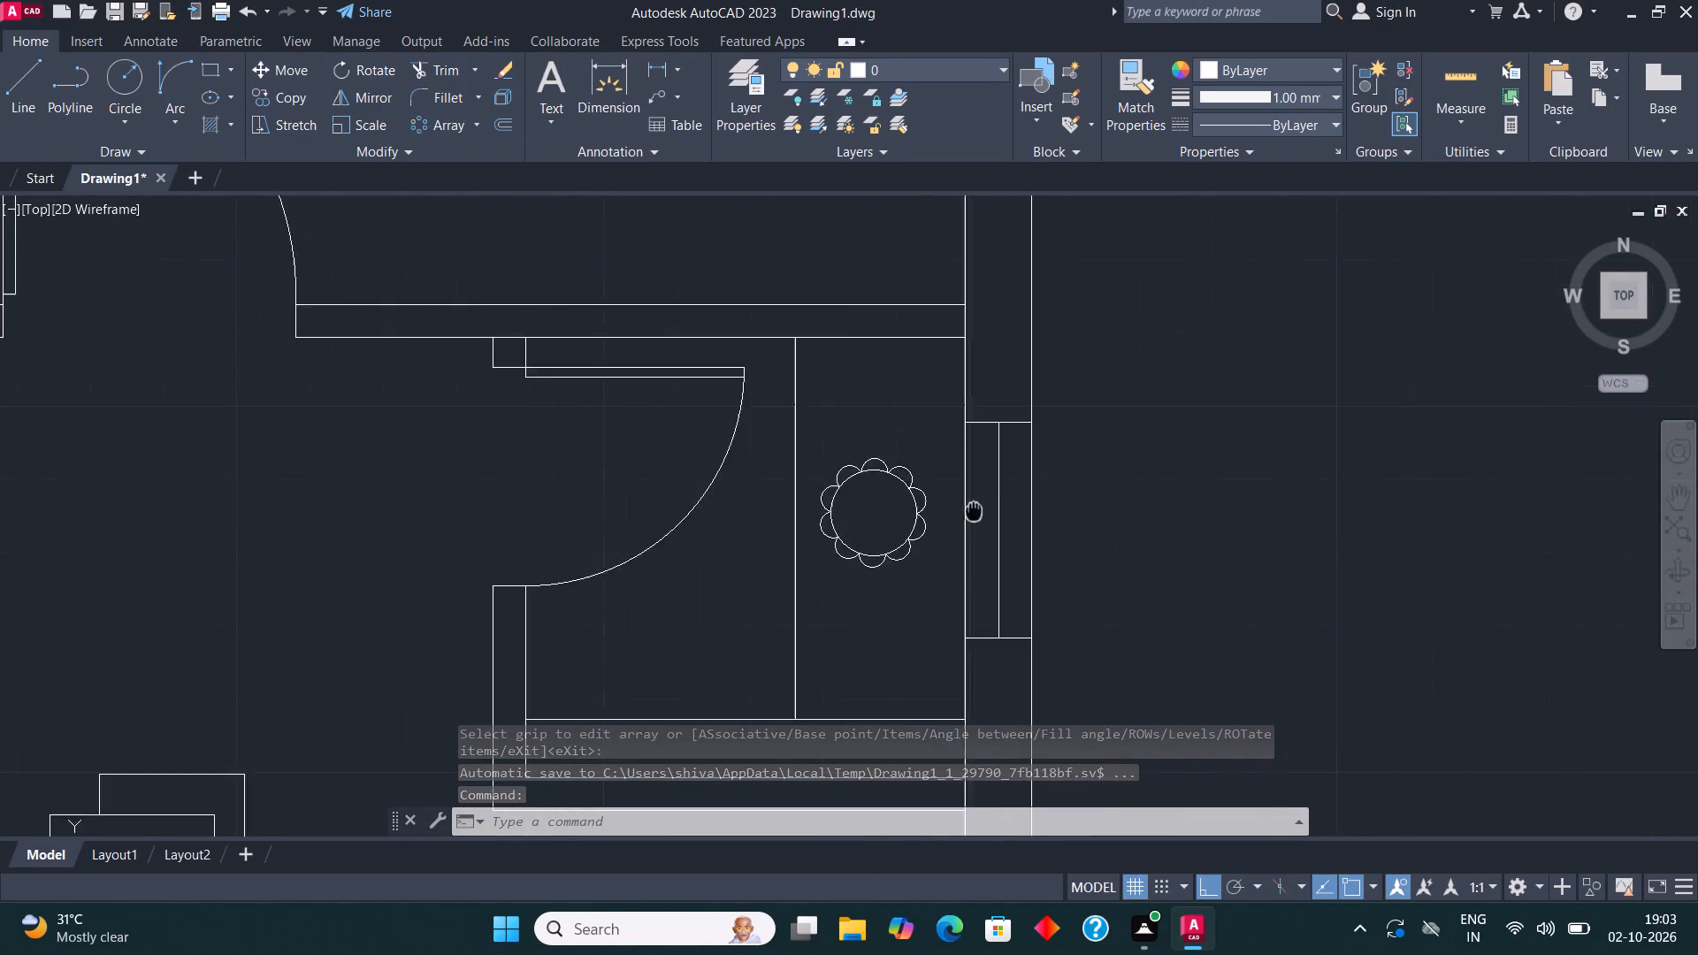
{"action": "middle_click_drag", "start_coordinate": [991, 534], "coordinate": [995, 539]}
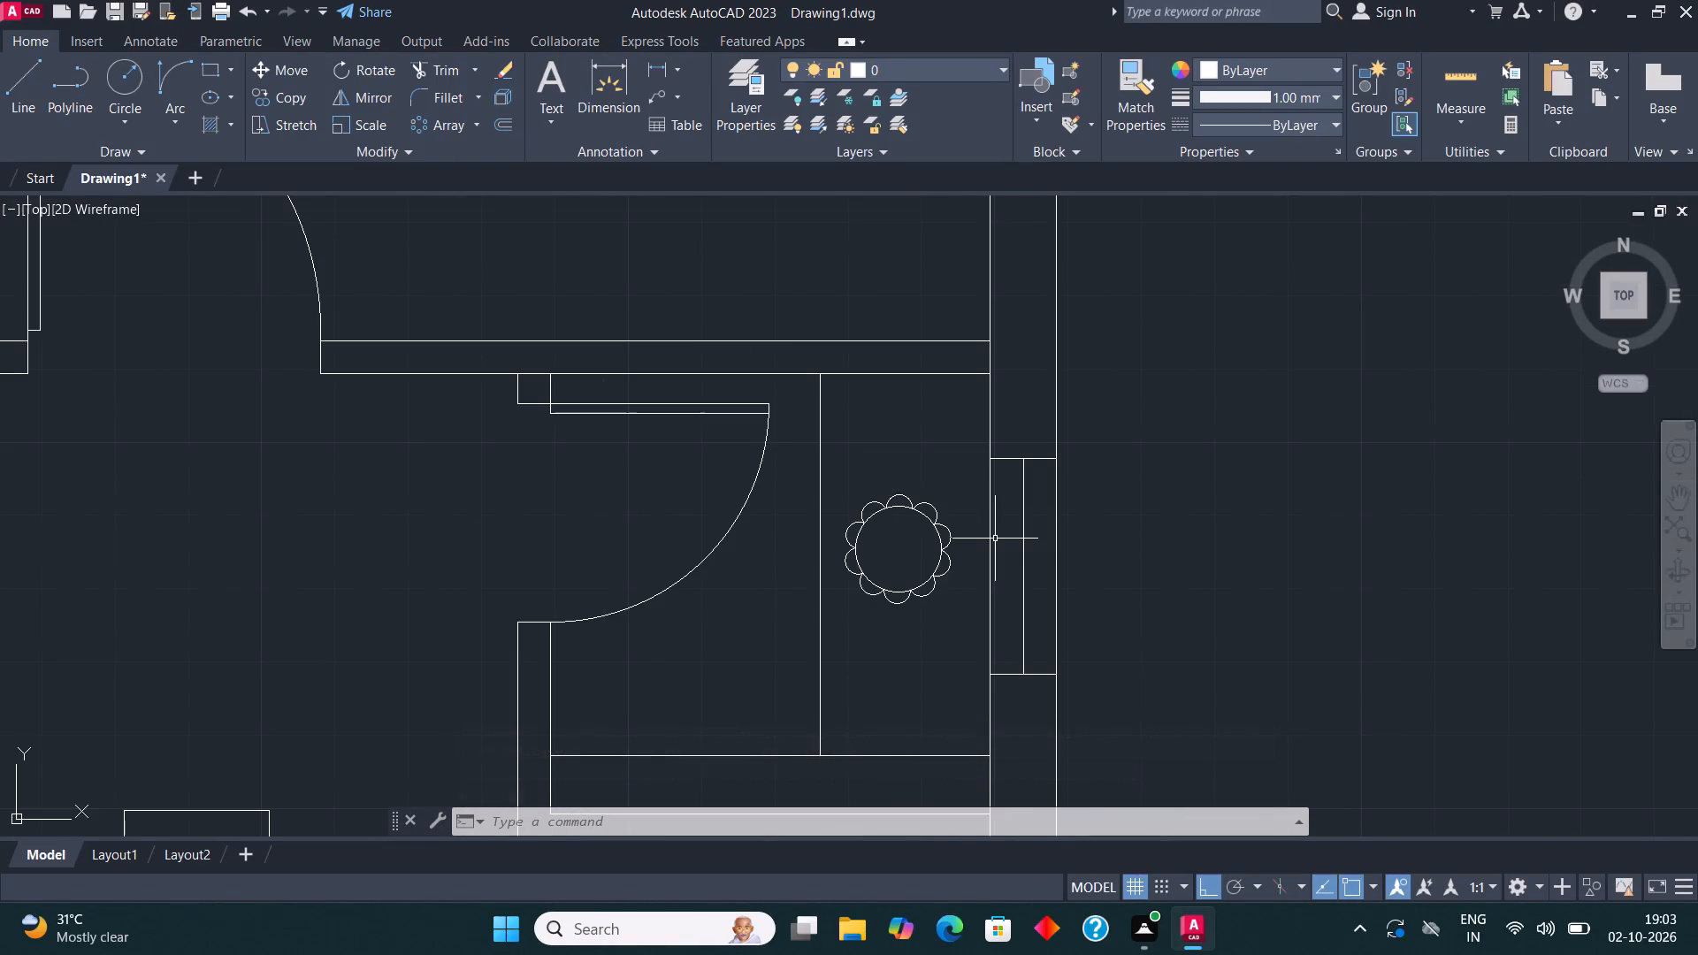
{"action": "scroll", "coordinate": [956, 515], "scroll_direction": "down", "scroll_amount": 3}
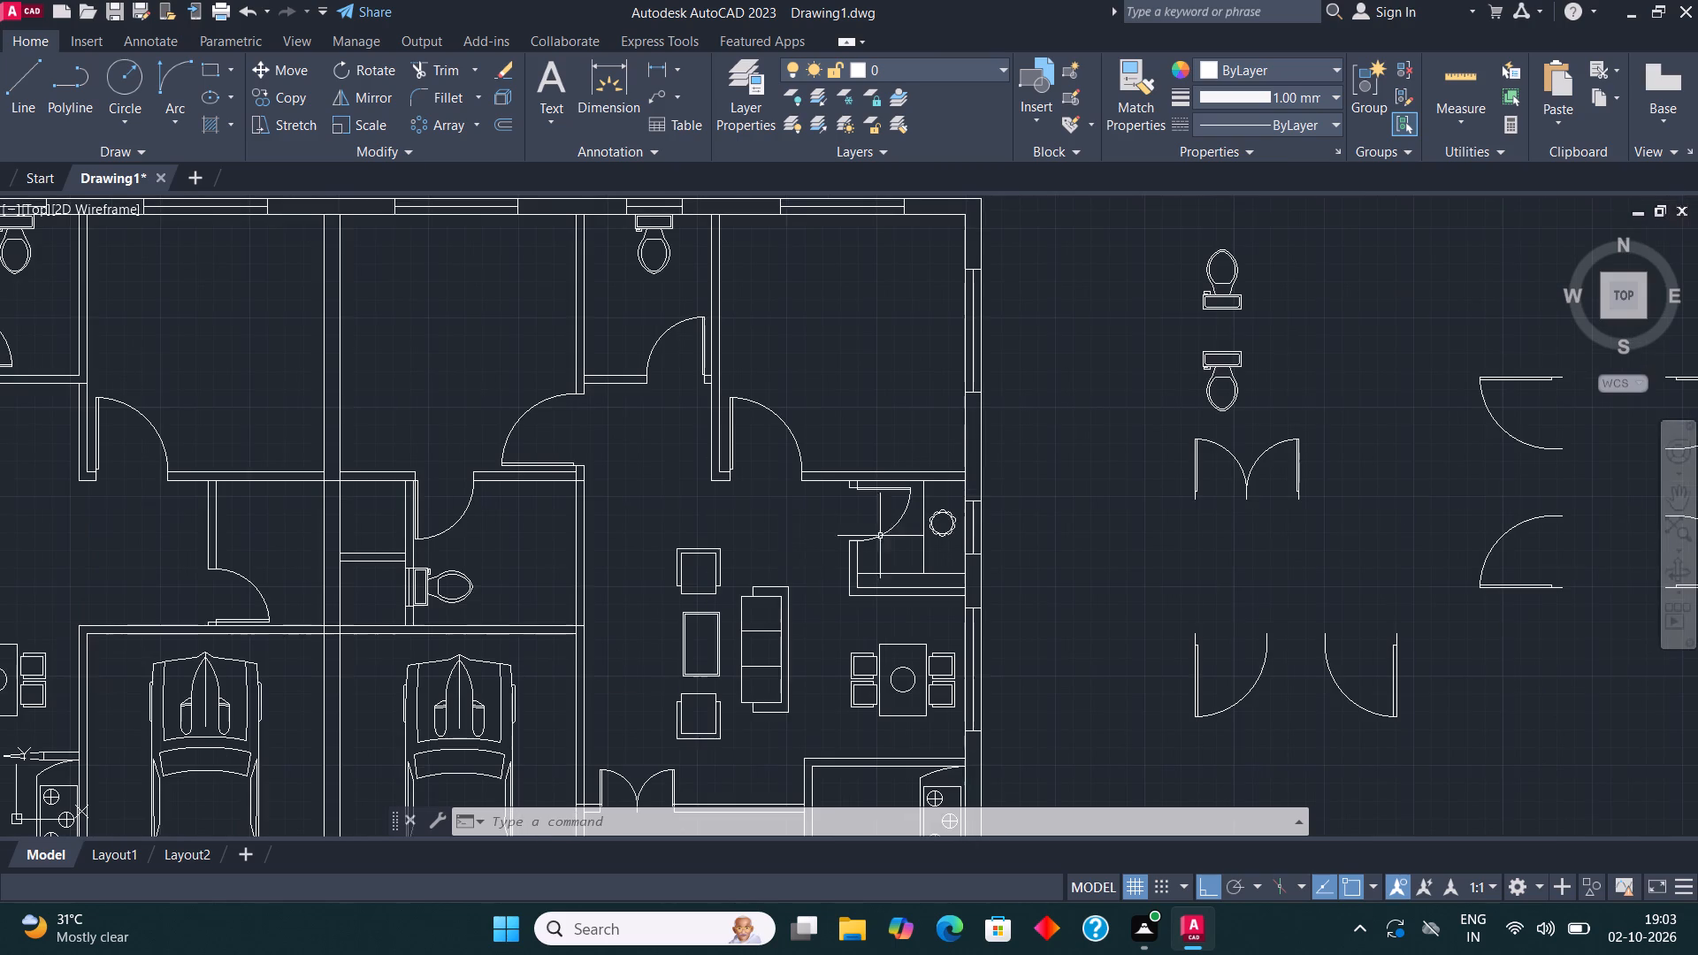
{"action": "middle_click_drag", "start_coordinate": [795, 548], "coordinate": [1067, 524]}
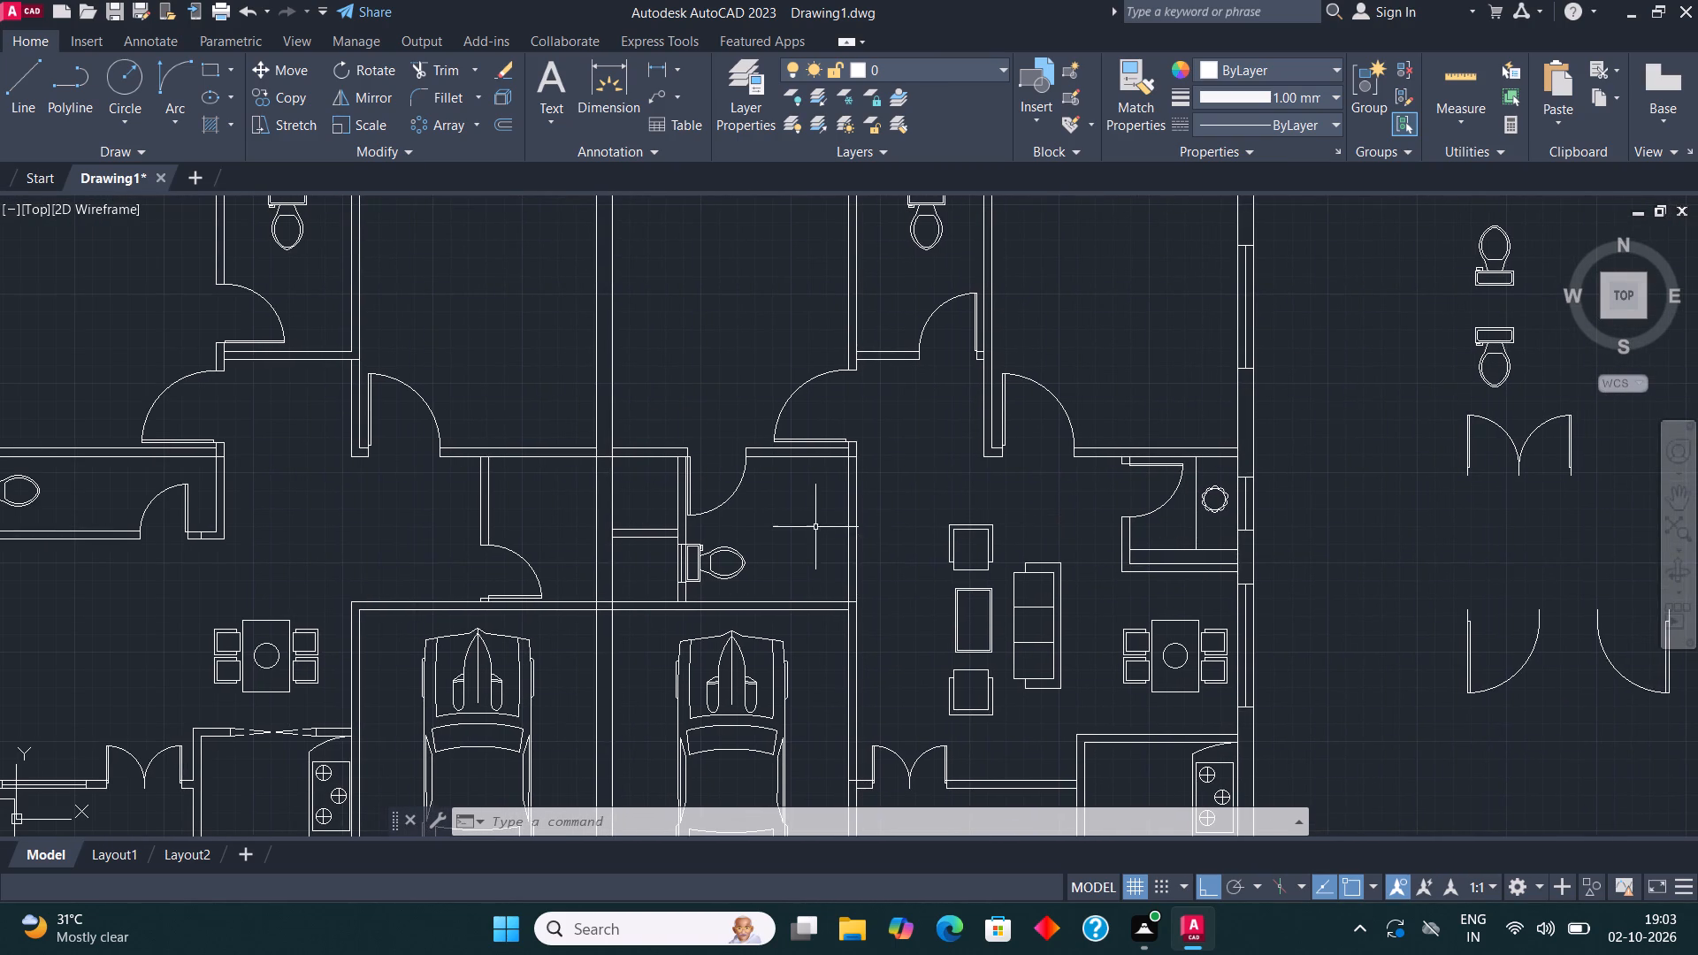
{"action": "scroll", "coordinate": [804, 478], "scroll_direction": "up", "scroll_amount": 4}
{"action": "left_click", "coordinate": [204, 65]}
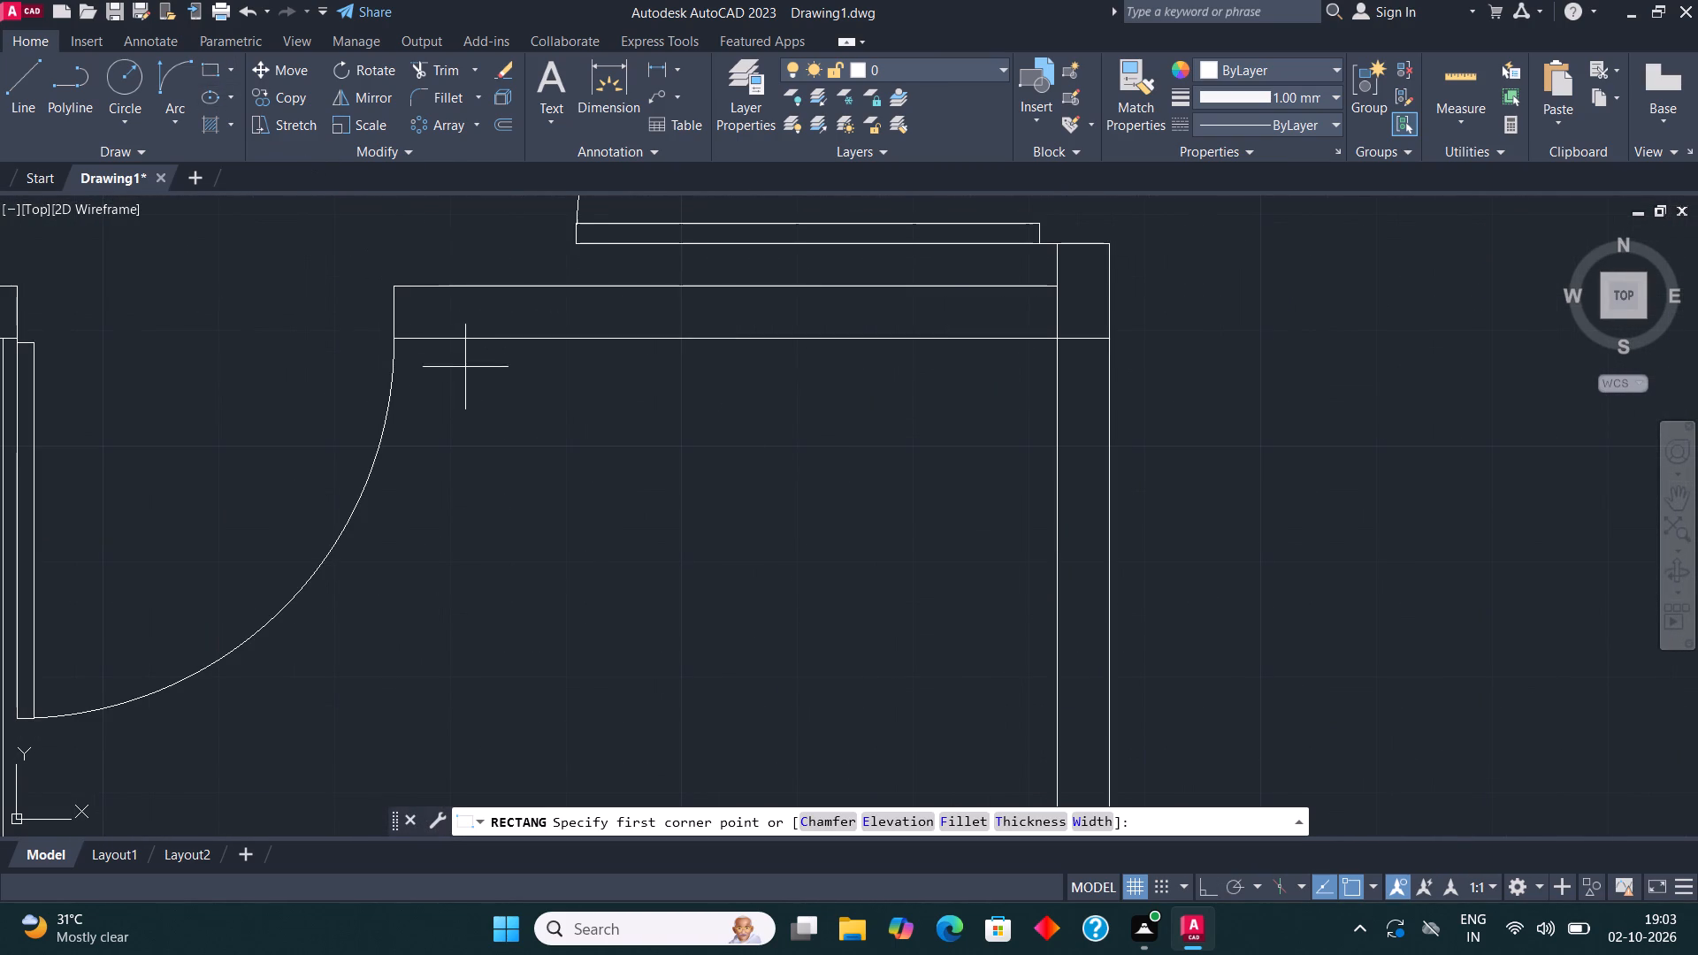
{"action": "left_click", "coordinate": [510, 341]}
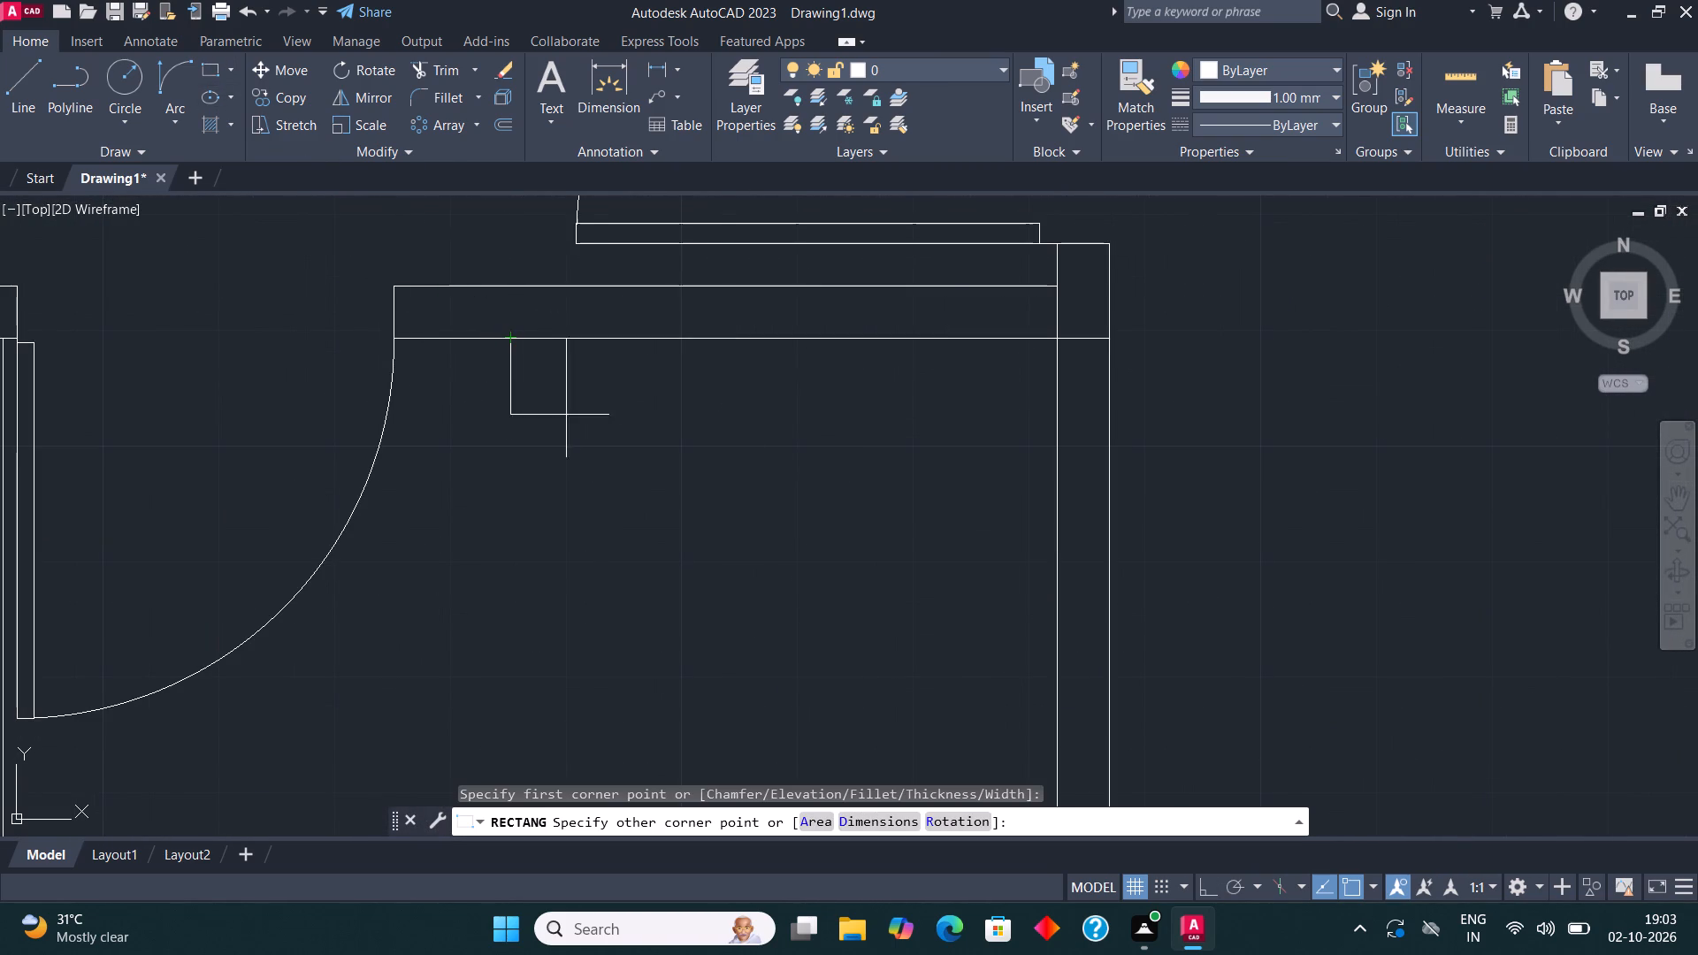
{"action": "left_click", "coordinate": [823, 527]}
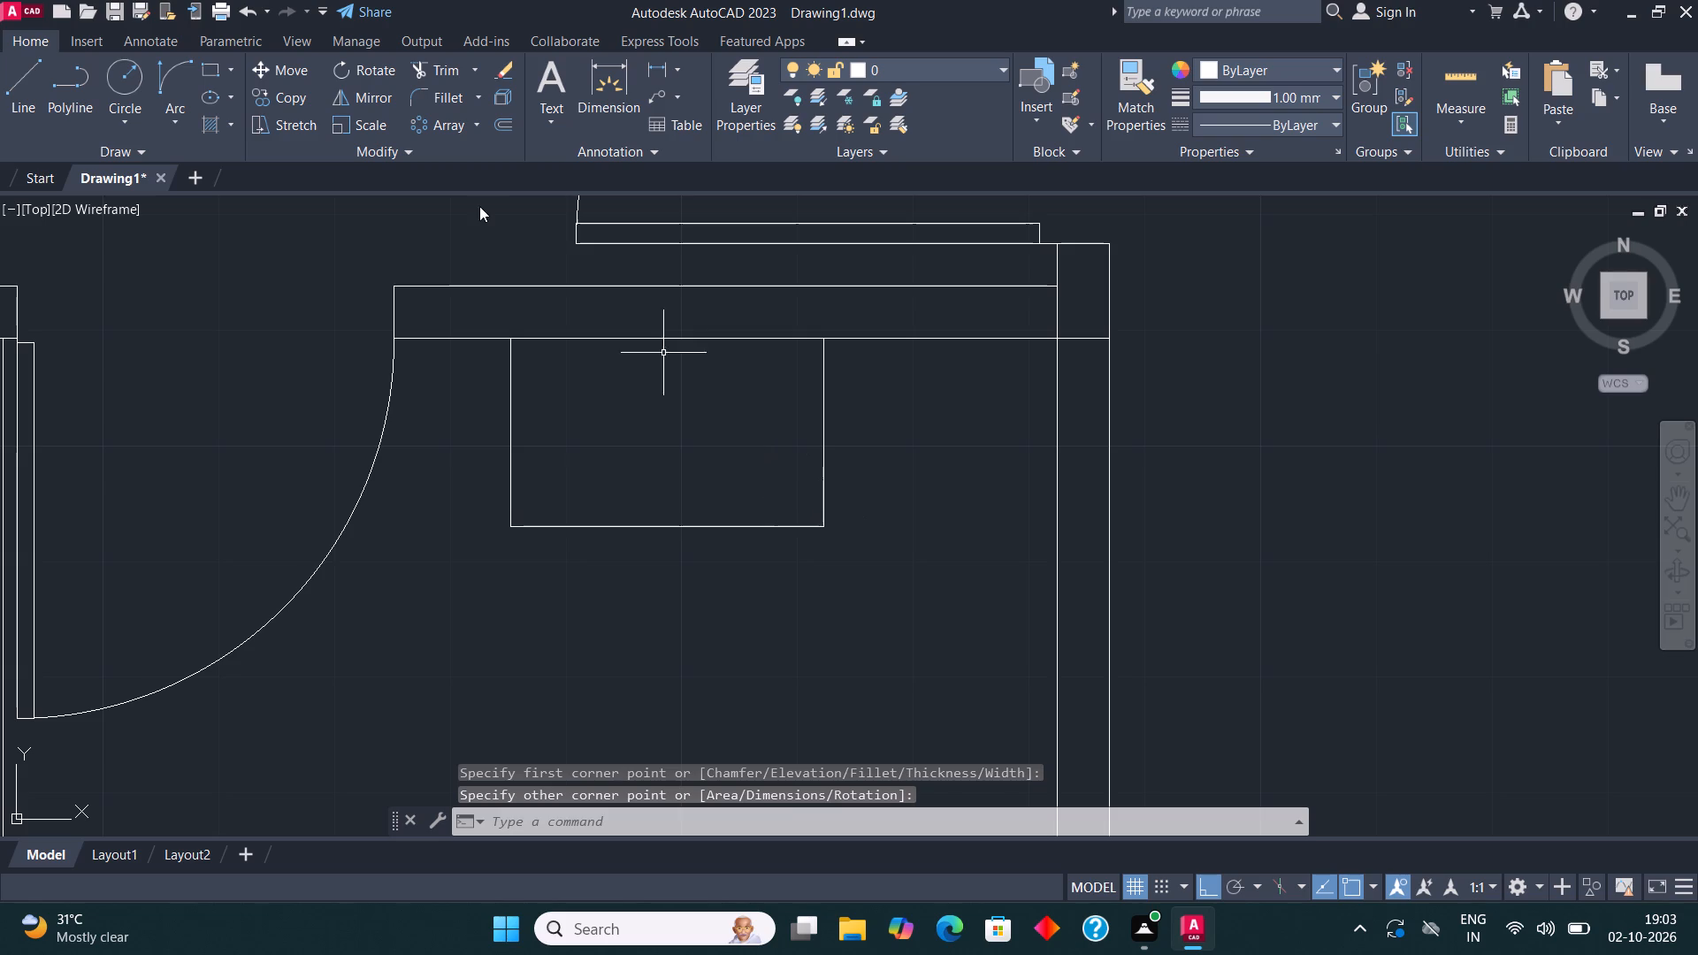
Draw a horizontal ellipse inside the counter rectangle as the basin and shift it east to the rectangle's middle.
{"action": "left_click", "coordinate": [207, 94]}
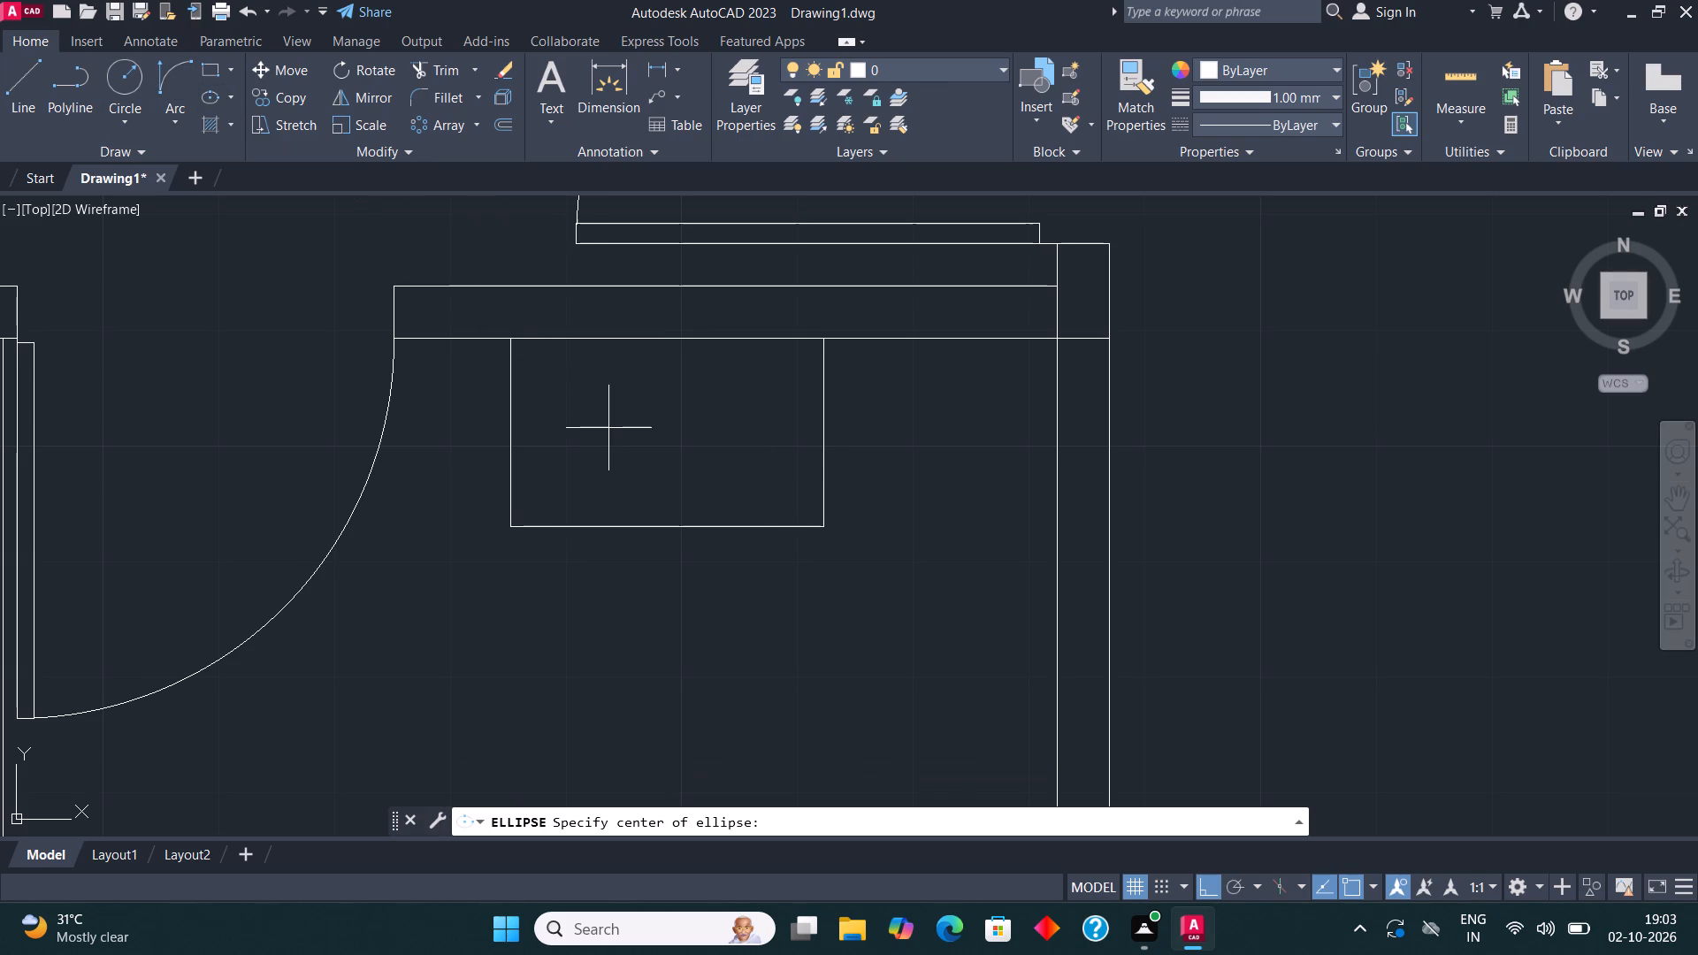
{"action": "left_click", "coordinate": [612, 428]}
{"action": "left_click", "coordinate": [700, 430]}
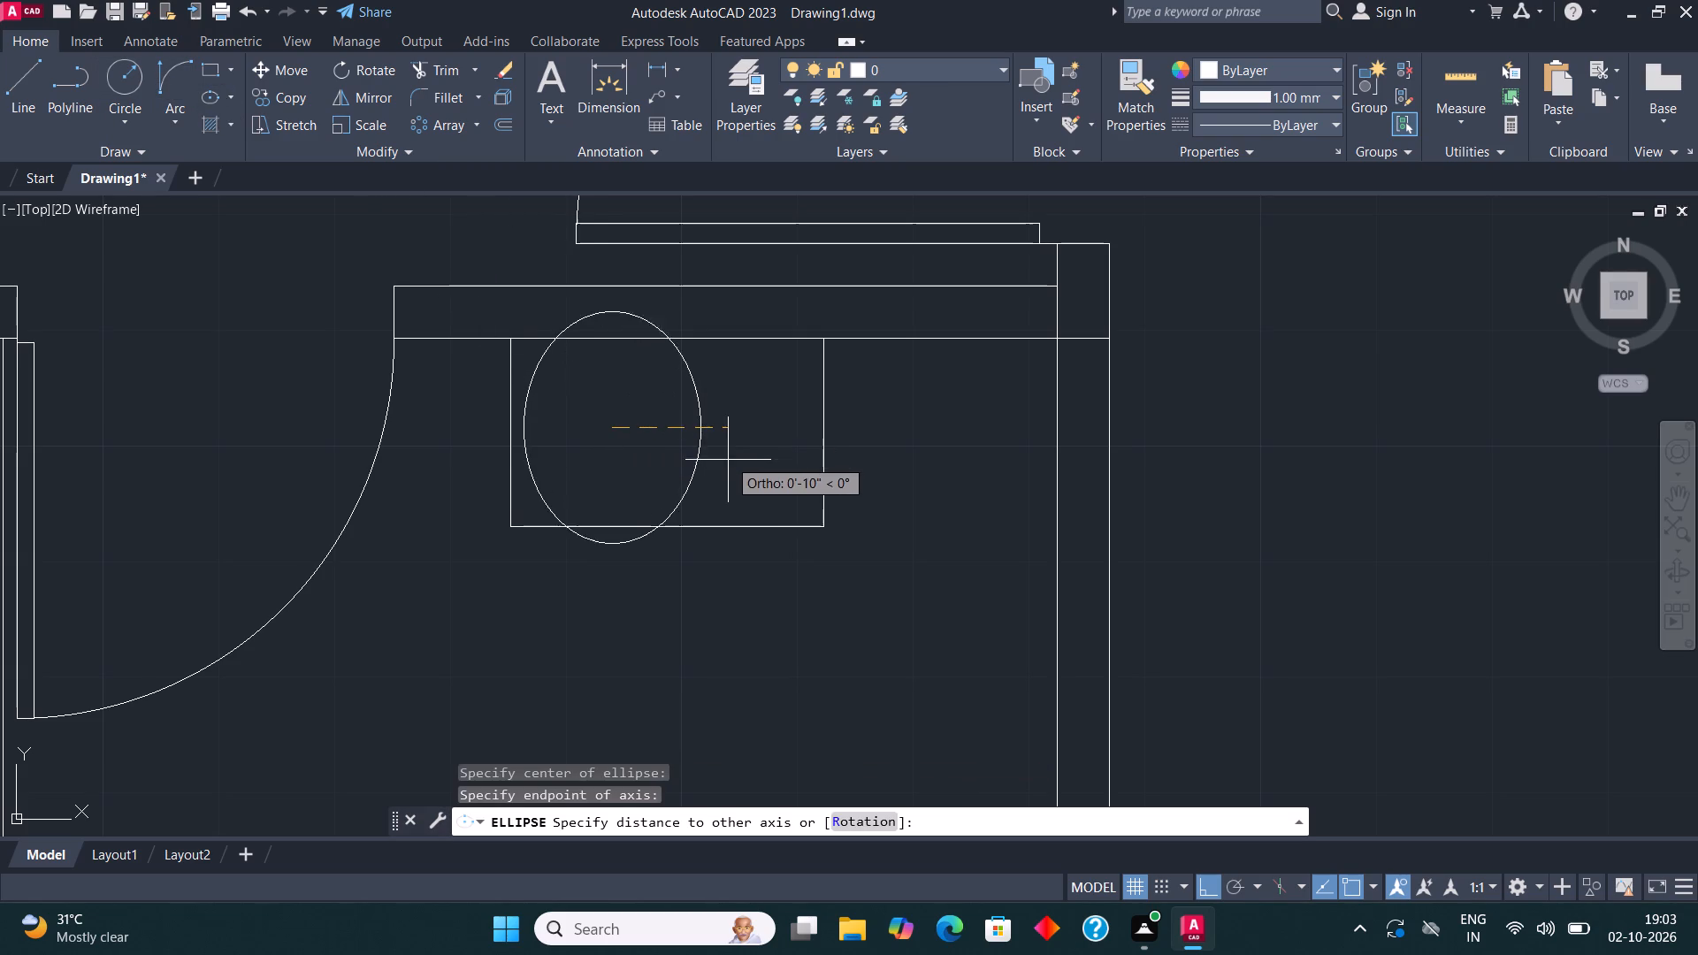
{"action": "left_click", "coordinate": [669, 370]}
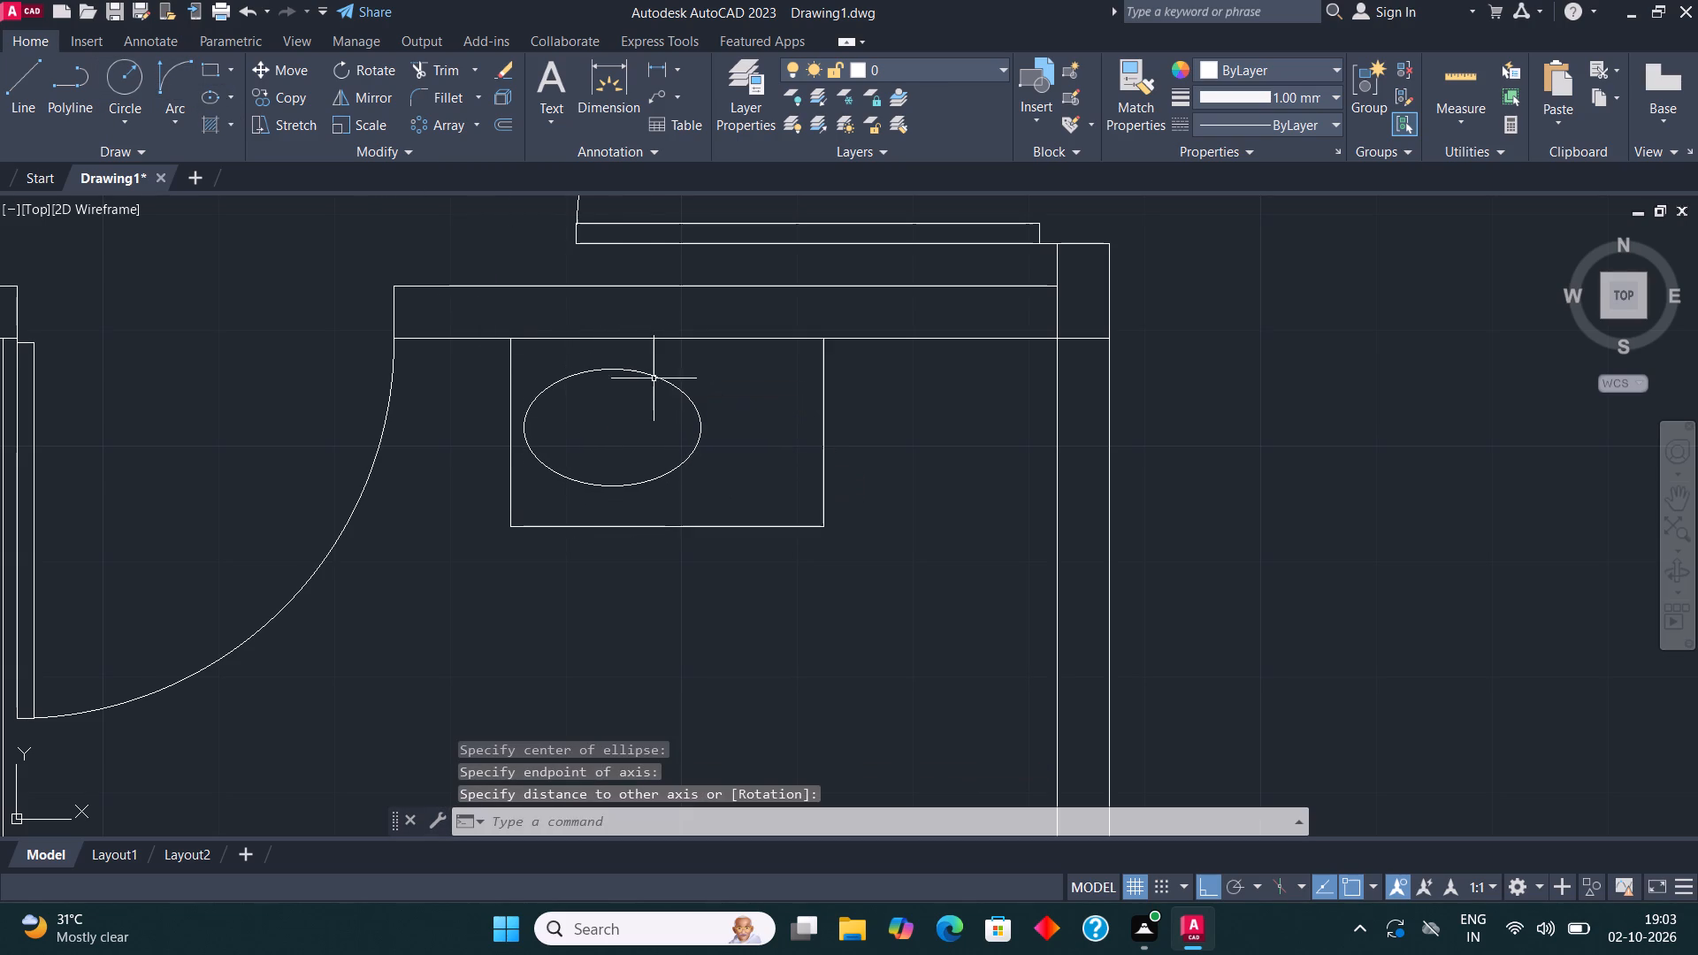
{"action": "left_click", "coordinate": [651, 371]}
{"action": "left_click", "coordinate": [613, 432]}
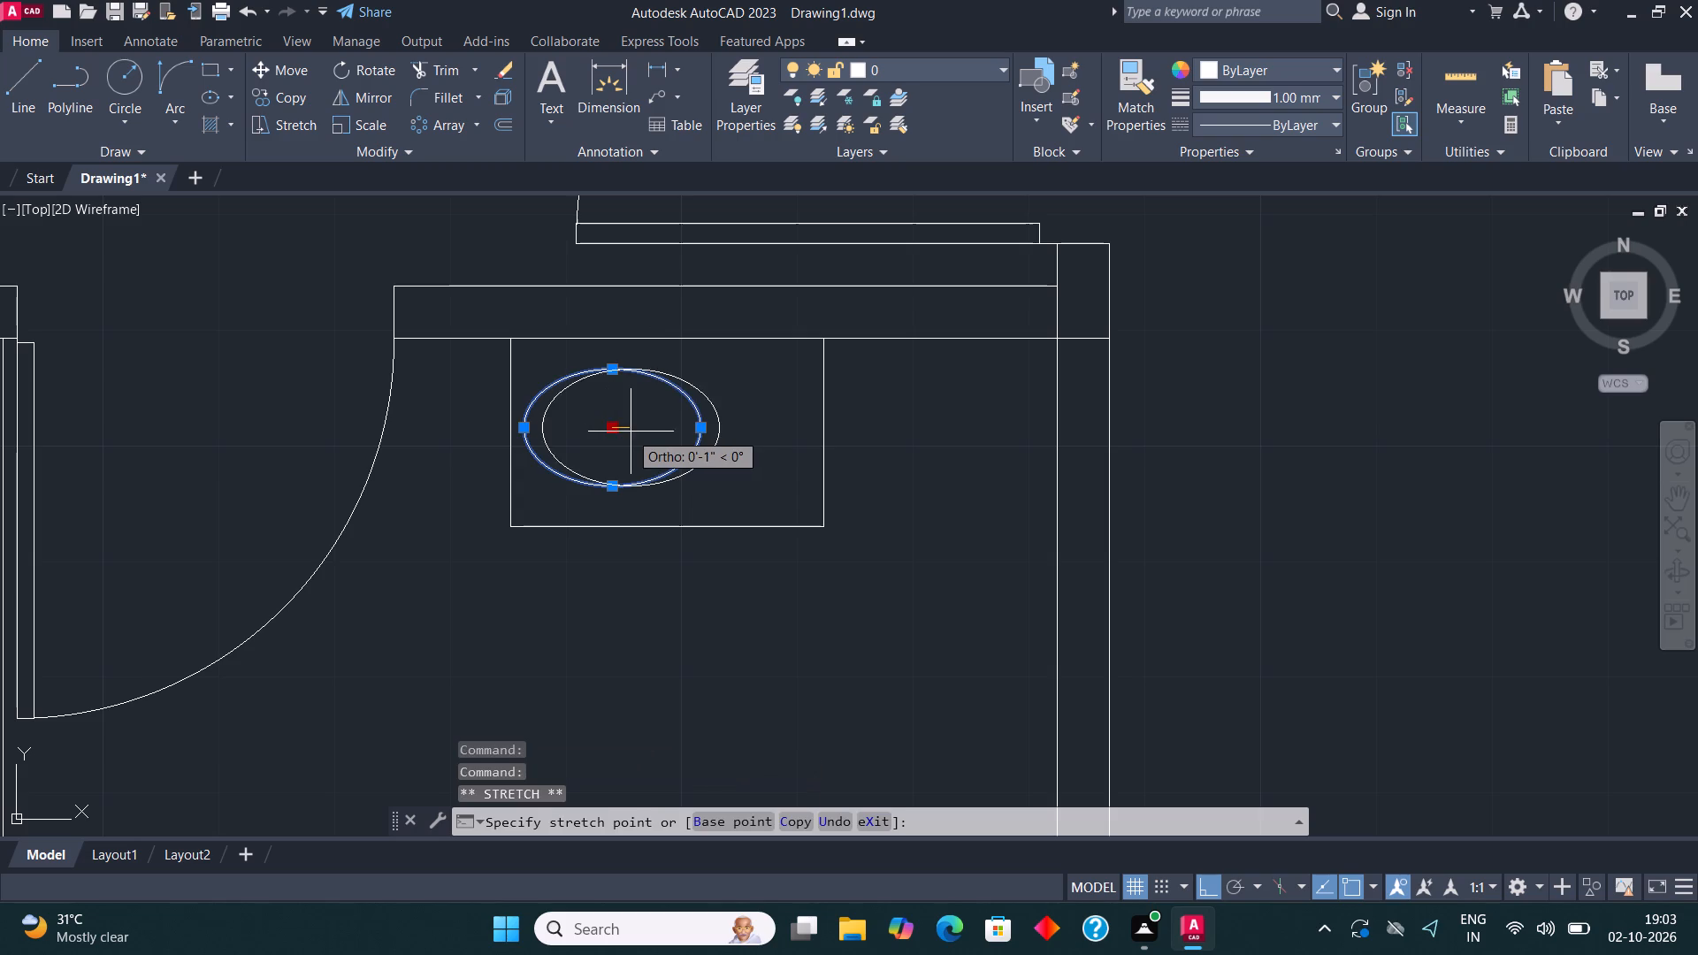
{"action": "left_click", "coordinate": [662, 436]}
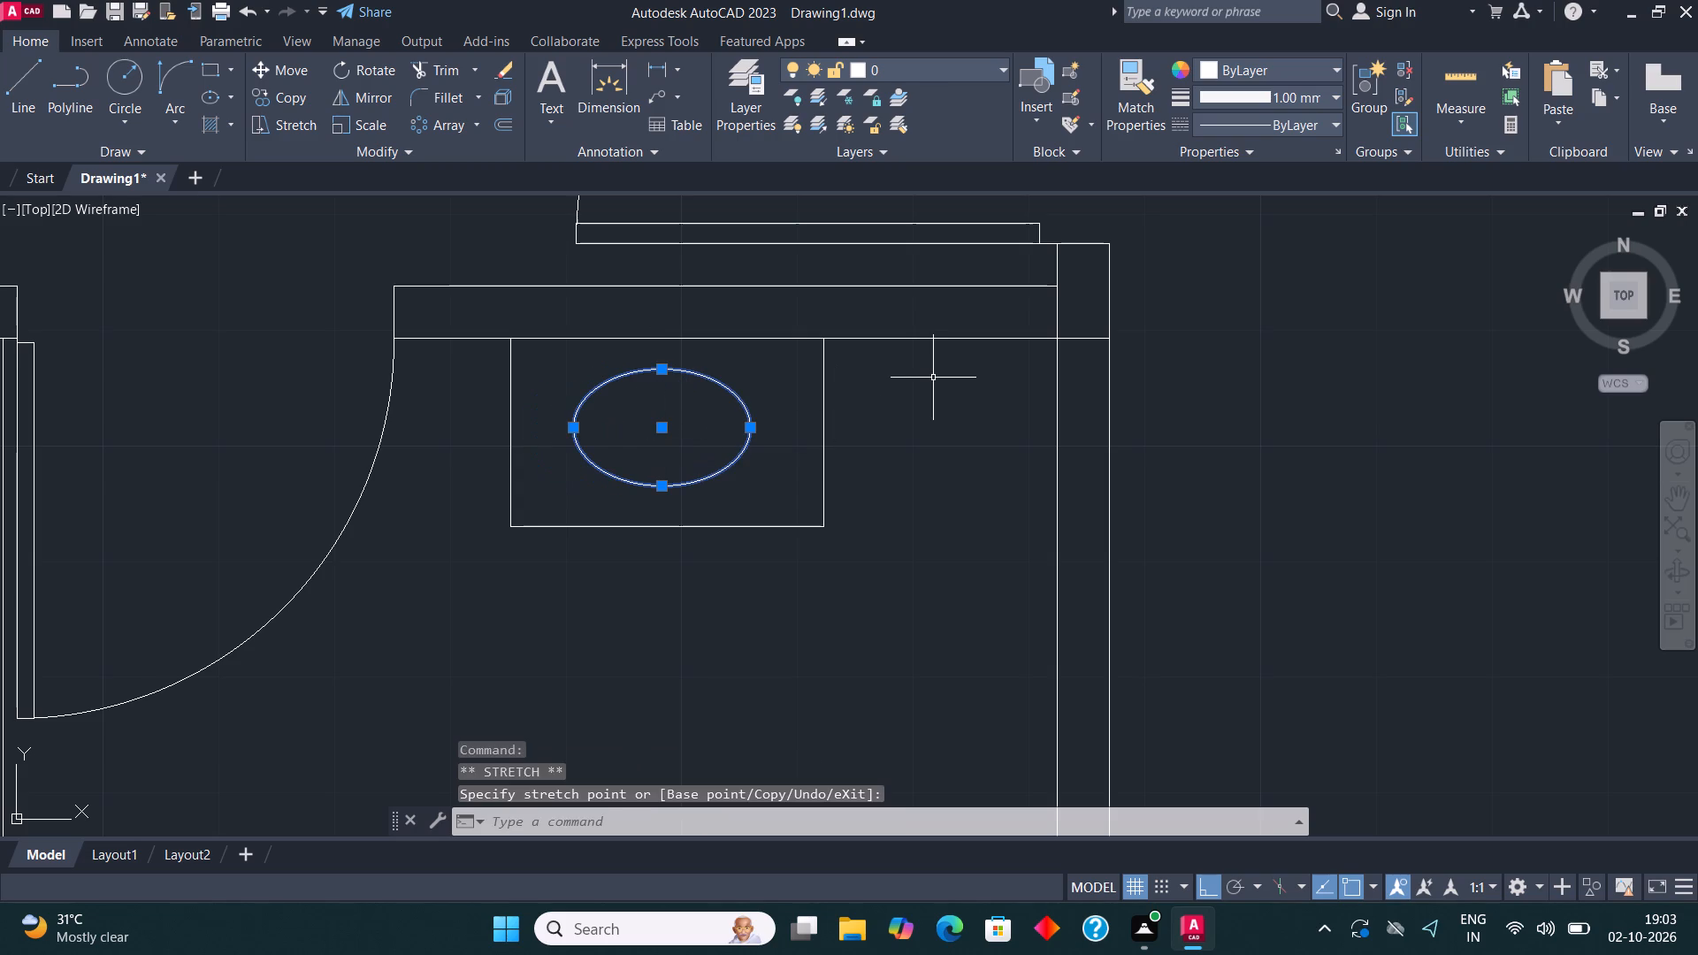
{"action": "key", "text": "Escape"}
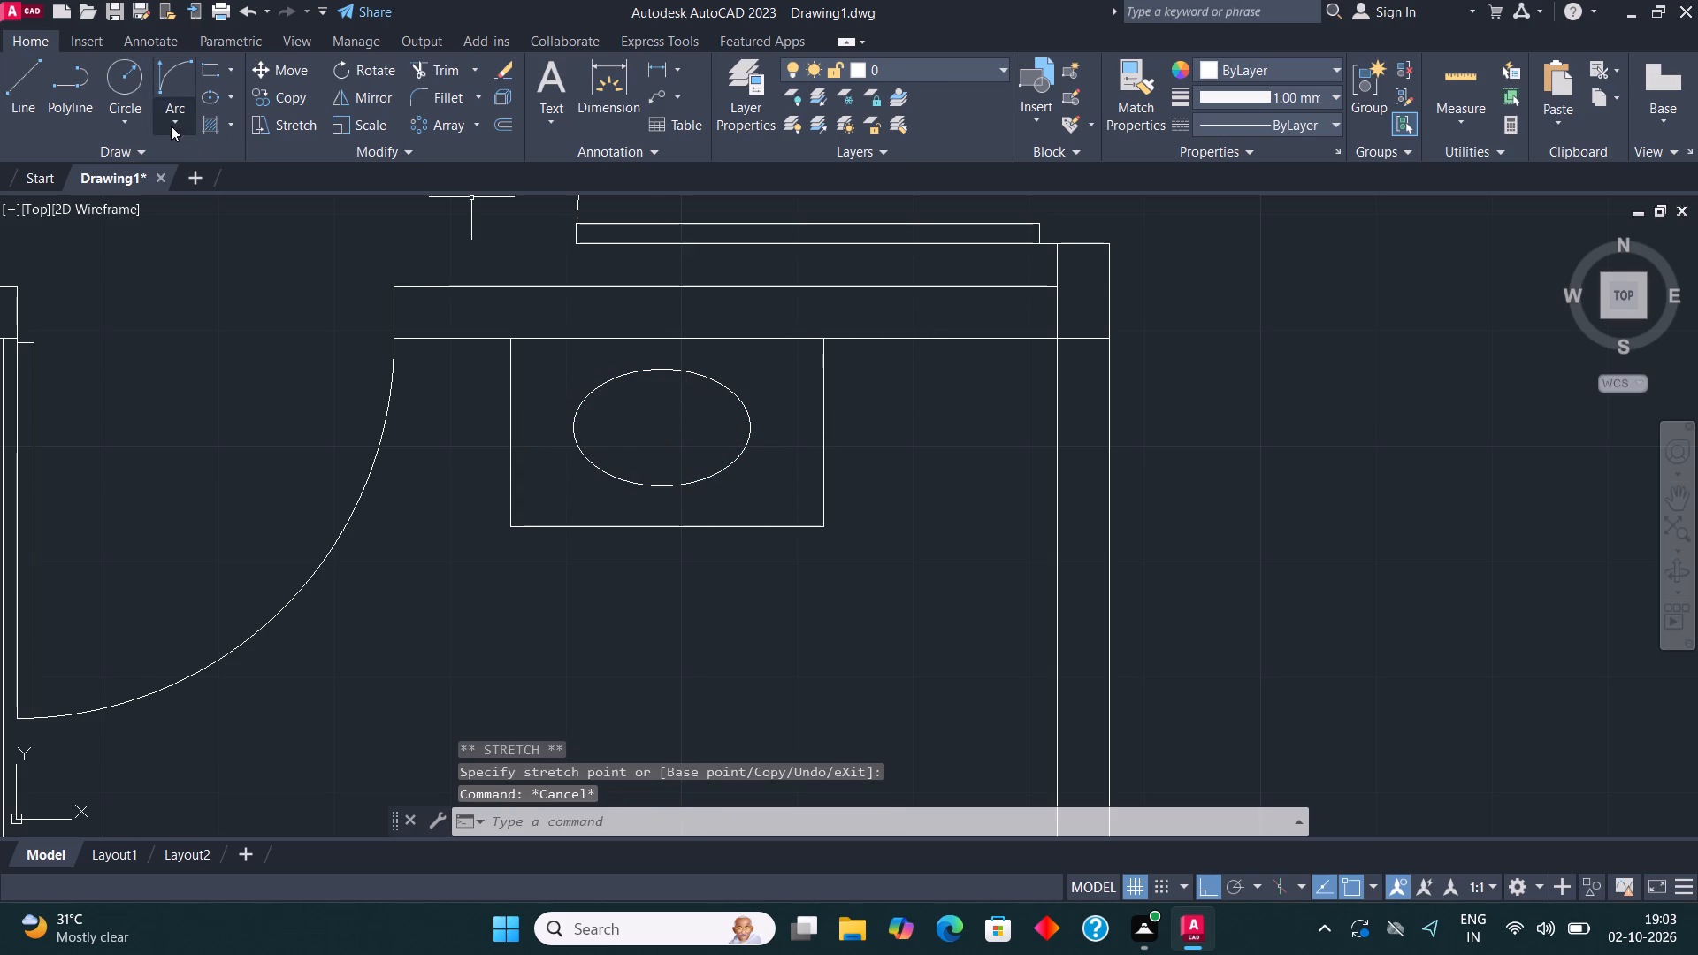
Draw a tiny drain circle at the center of the basin ellipse.
{"action": "left_click", "coordinate": [126, 86]}
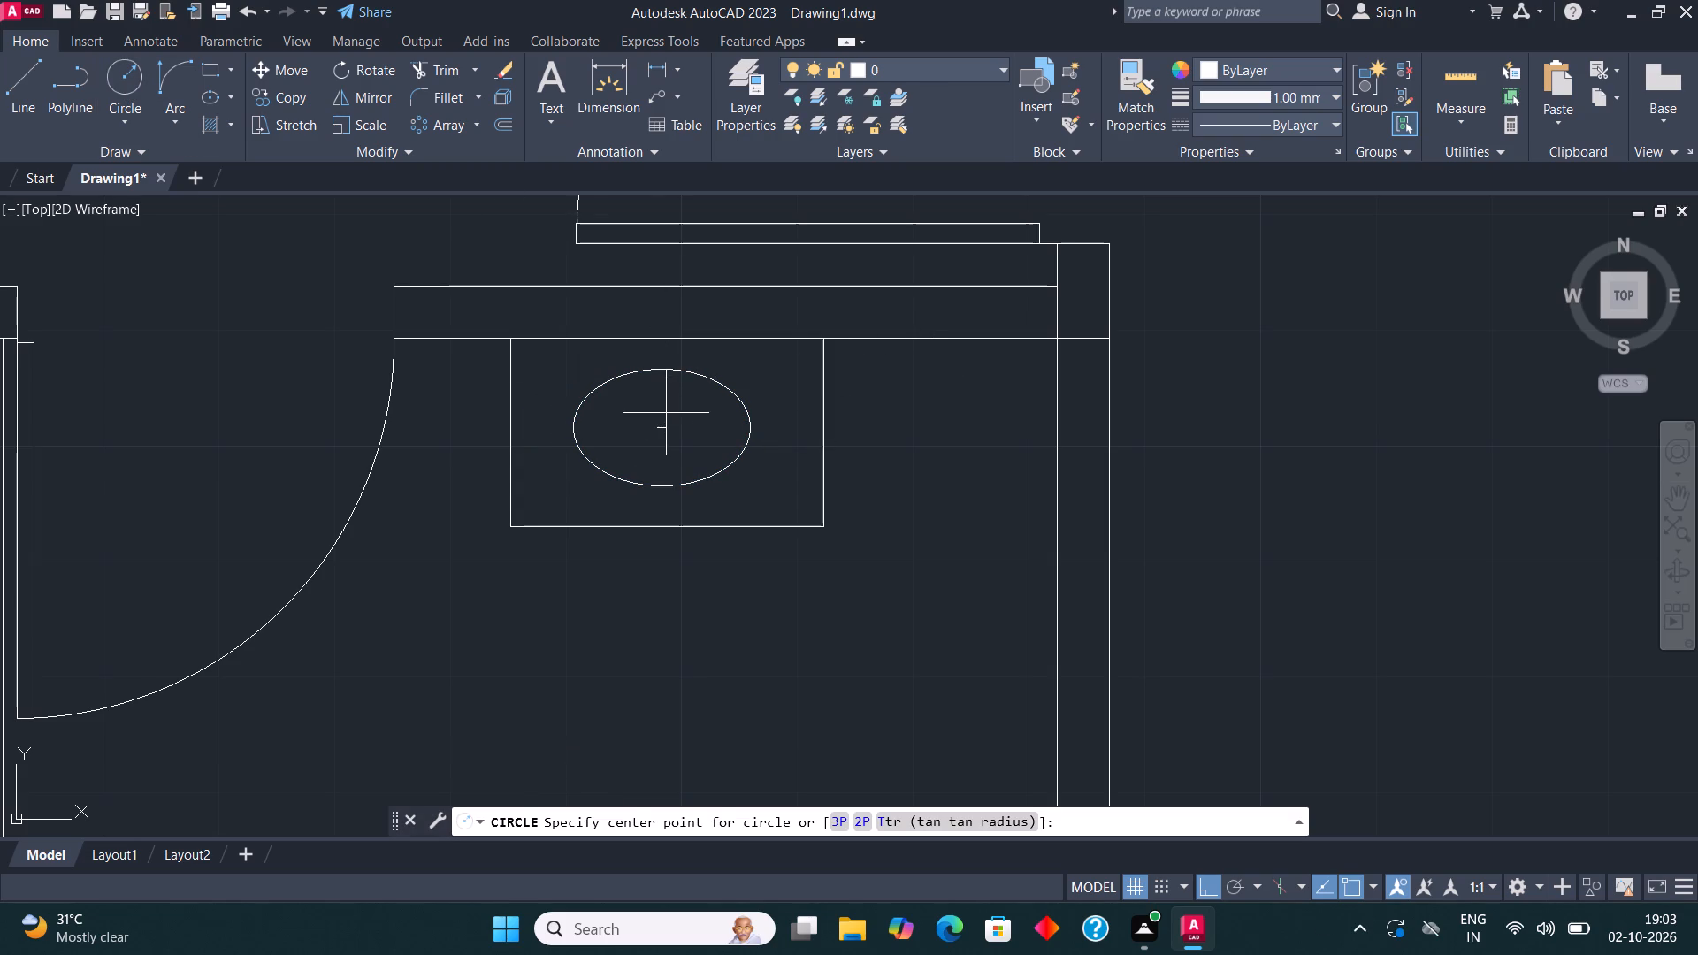
{"action": "left_click", "coordinate": [662, 434]}
{"action": "left_click", "coordinate": [664, 439]}
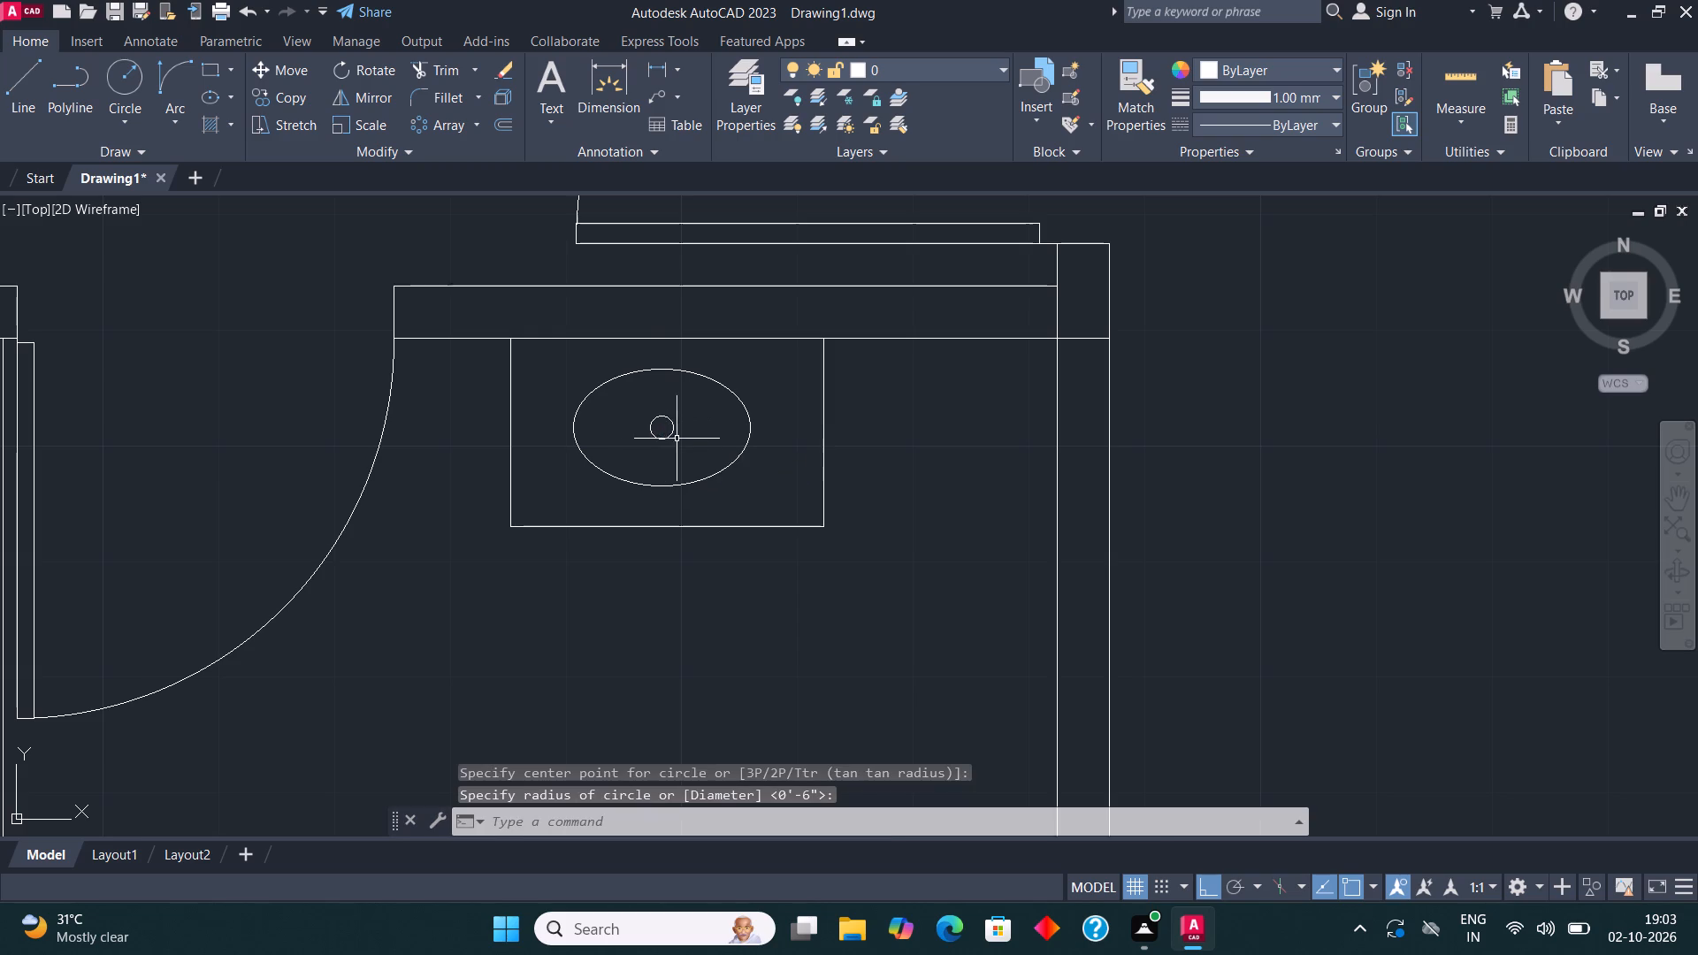
{"action": "scroll", "coordinate": [780, 410], "scroll_direction": "down", "scroll_amount": 2}
{"action": "key", "text": "Escape"}
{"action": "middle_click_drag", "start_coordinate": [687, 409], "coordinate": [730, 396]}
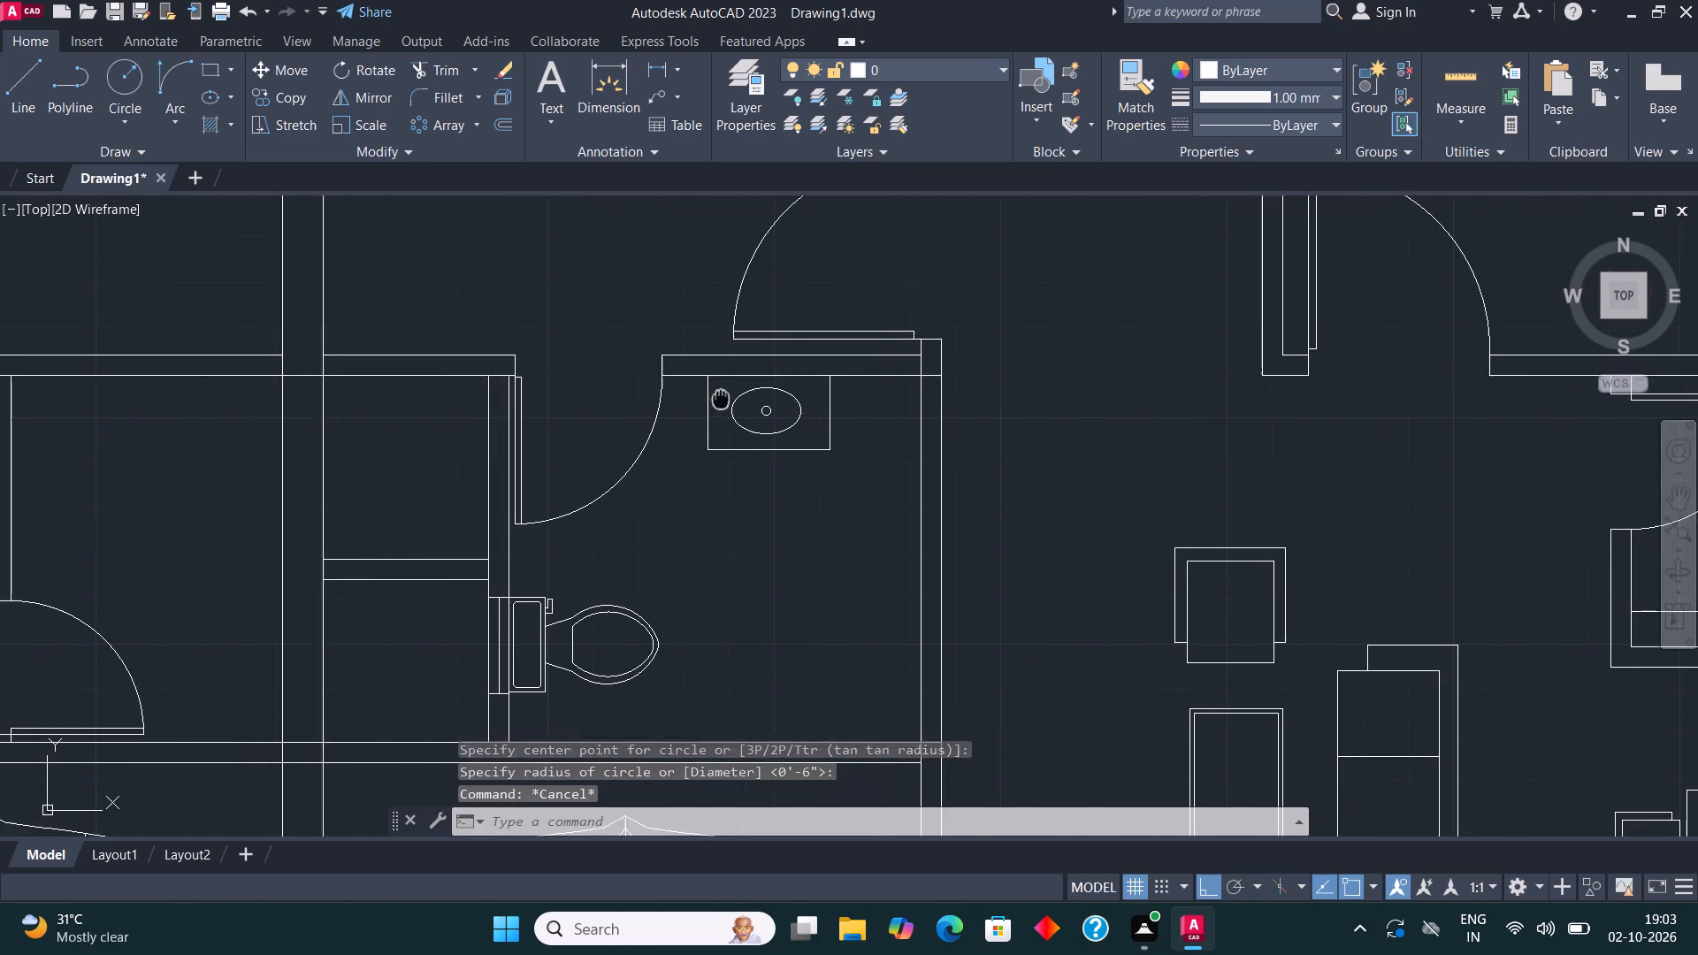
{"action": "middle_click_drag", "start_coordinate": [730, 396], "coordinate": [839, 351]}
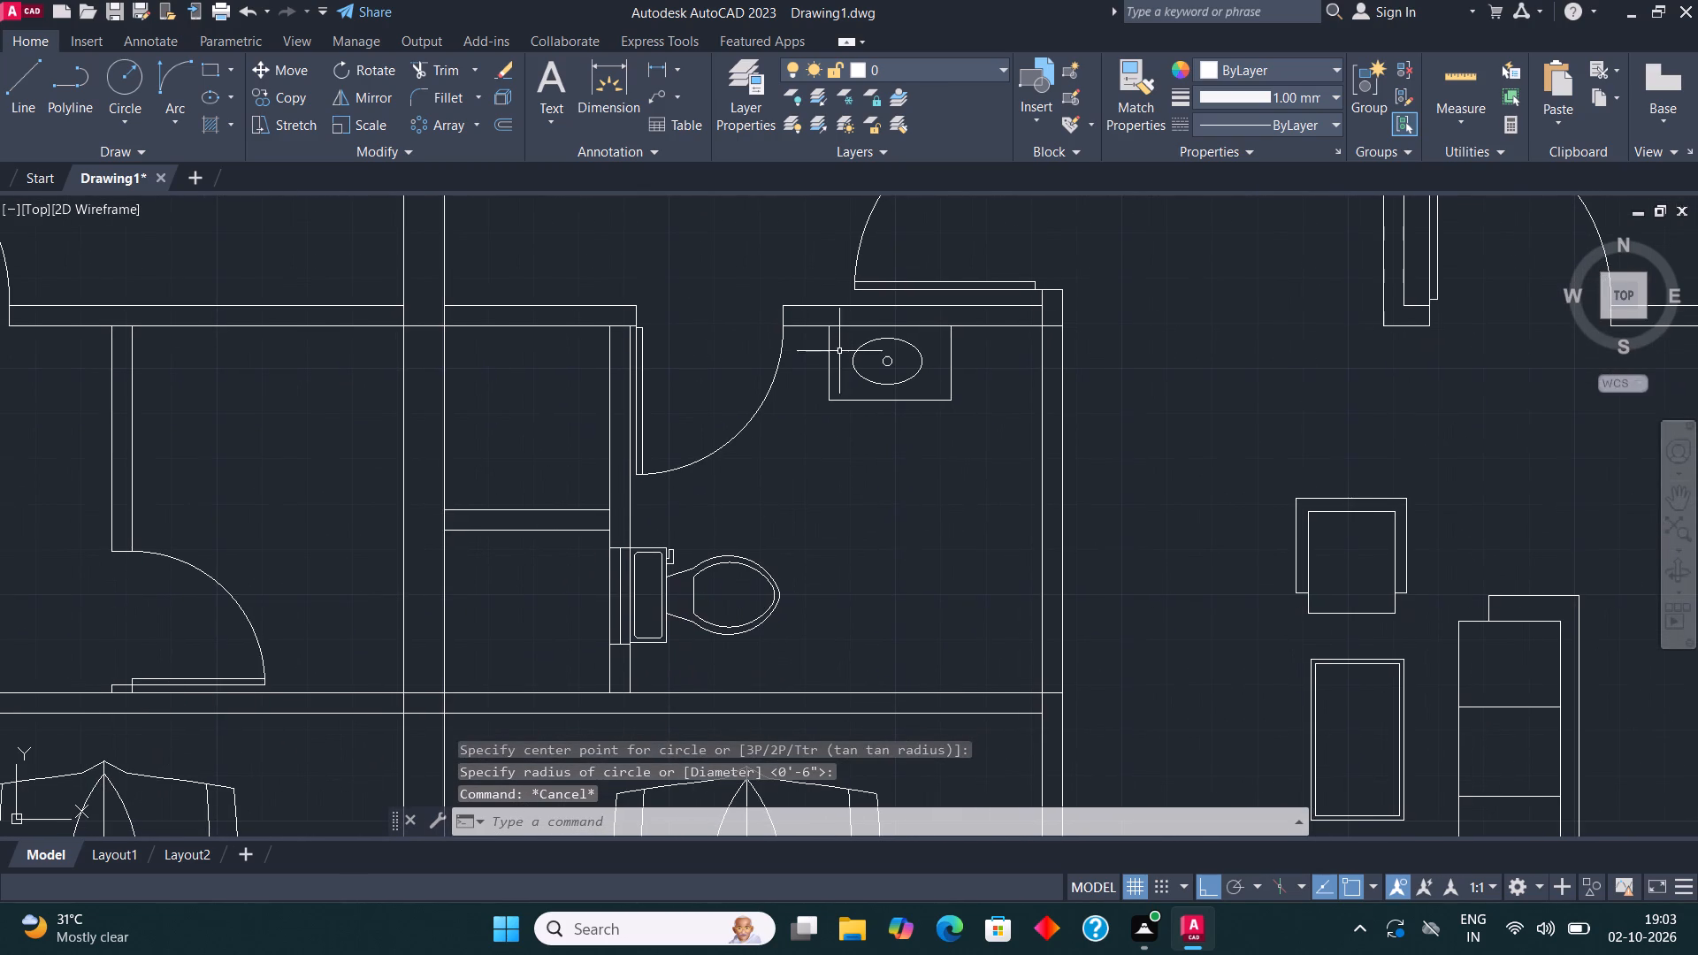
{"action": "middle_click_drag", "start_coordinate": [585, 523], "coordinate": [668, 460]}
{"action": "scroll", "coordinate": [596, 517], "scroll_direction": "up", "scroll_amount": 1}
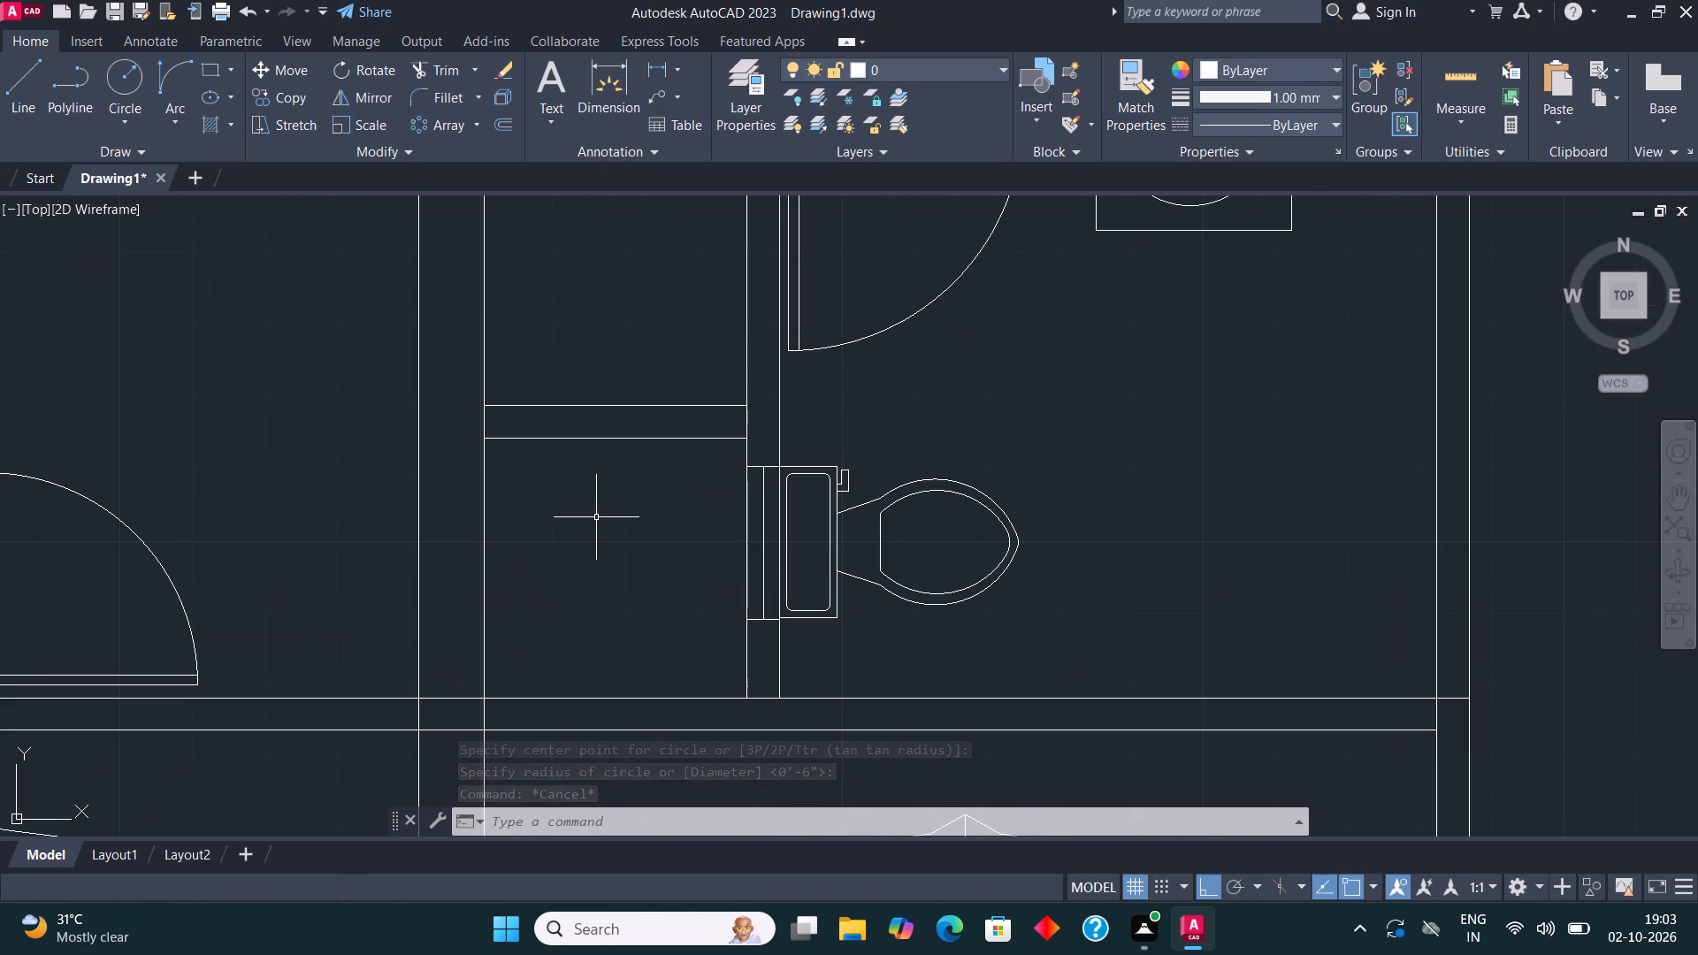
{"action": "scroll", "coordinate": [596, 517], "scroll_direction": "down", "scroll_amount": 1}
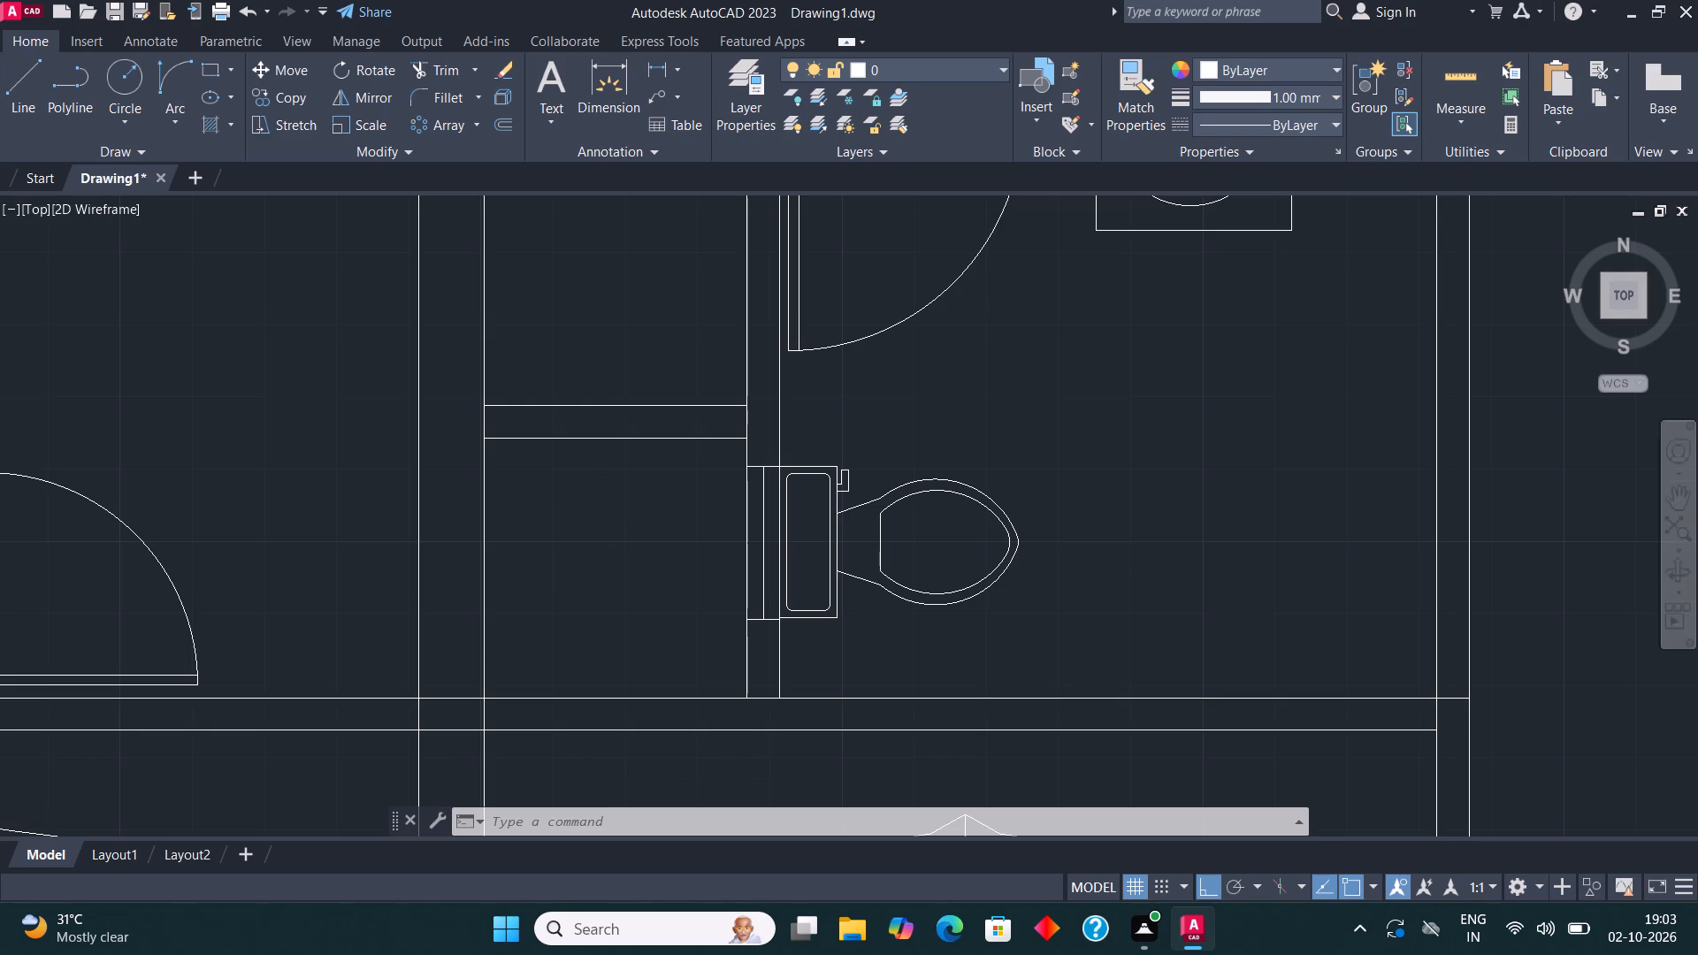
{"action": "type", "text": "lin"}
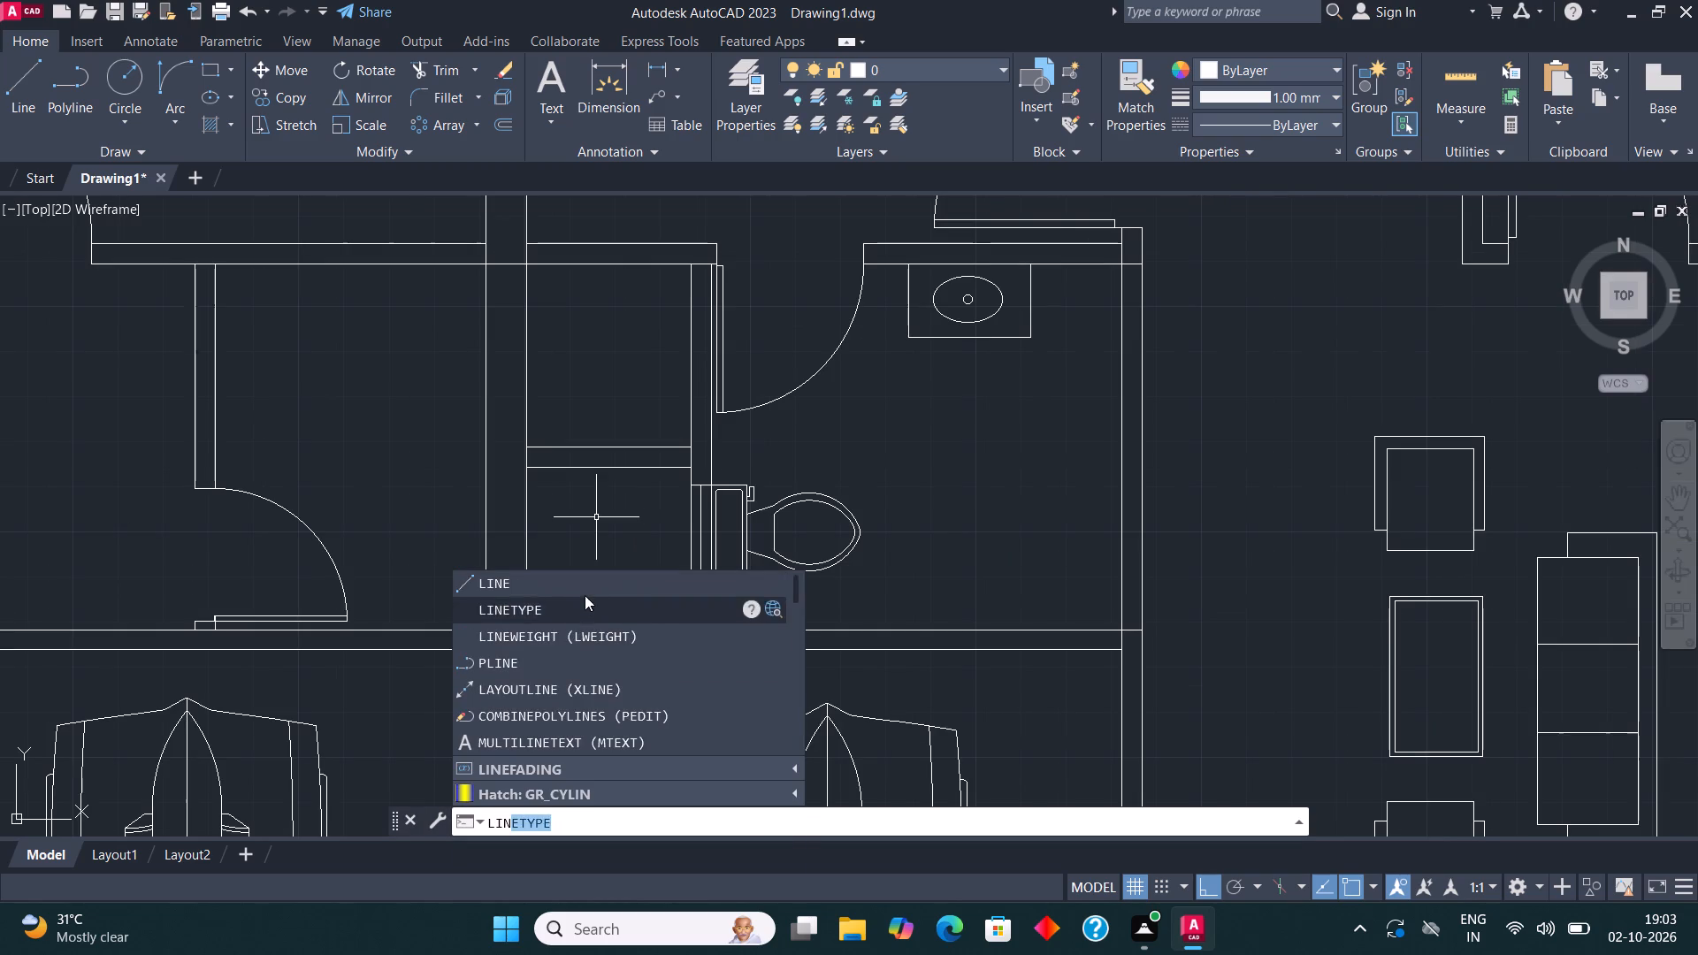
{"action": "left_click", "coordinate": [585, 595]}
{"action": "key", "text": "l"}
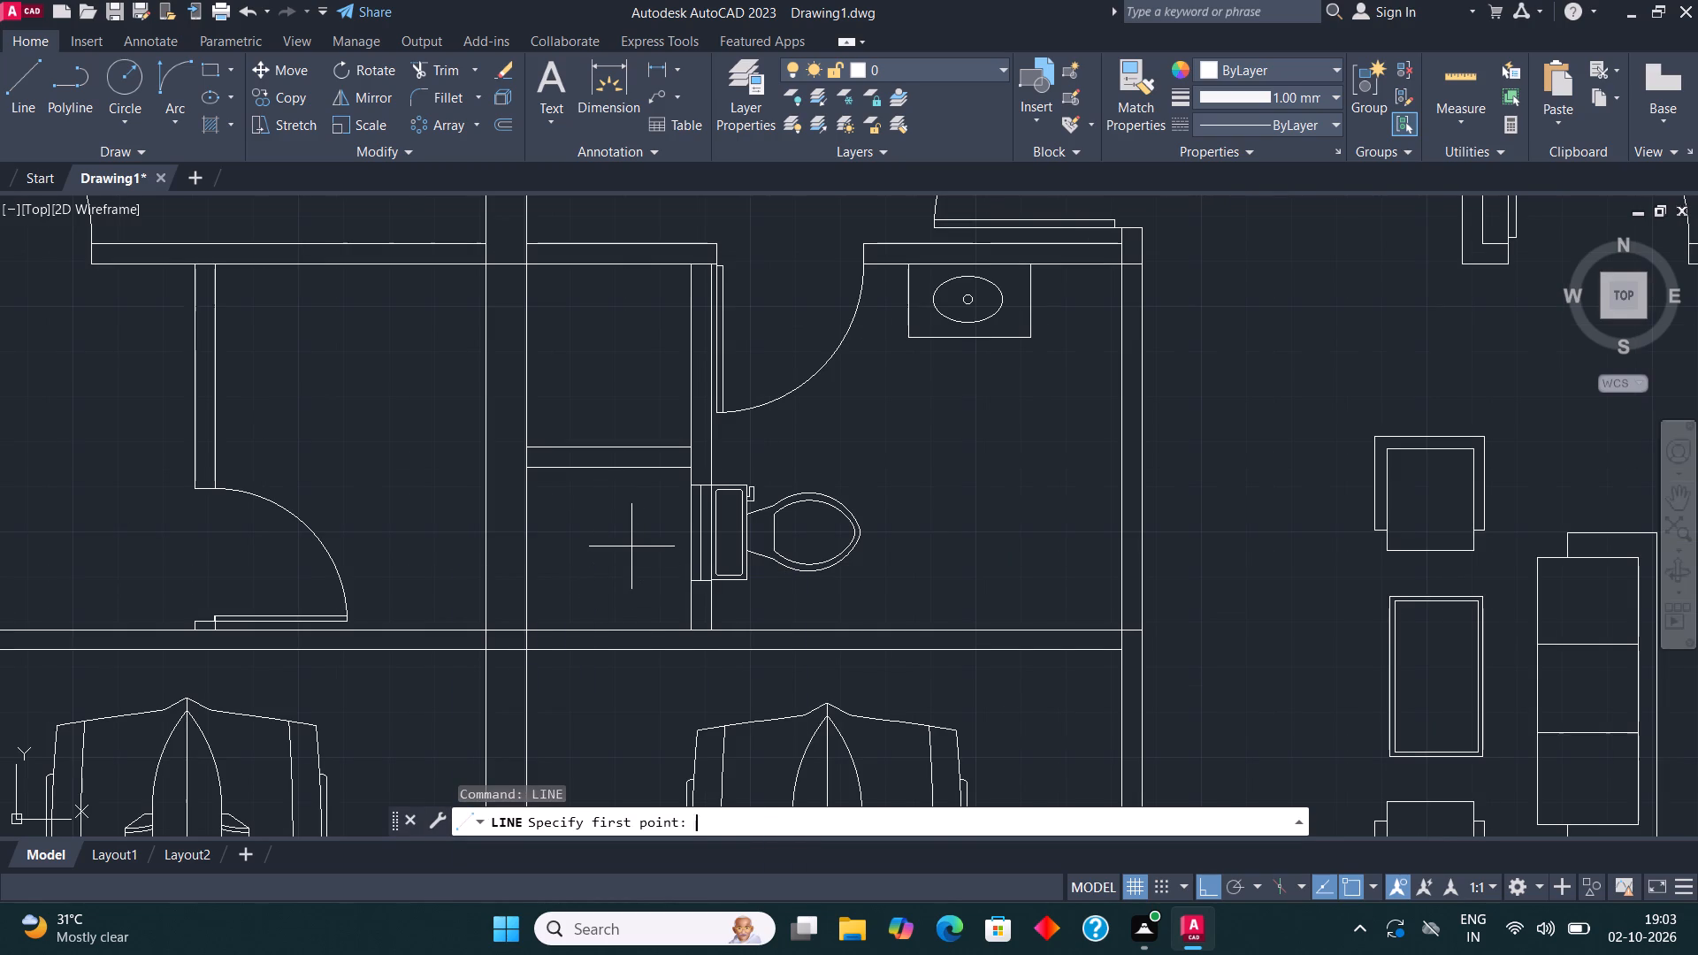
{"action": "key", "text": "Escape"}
Make the ISO dash linetype ACAD_ISO02W100 current.
{"action": "type", "text": "lin"}
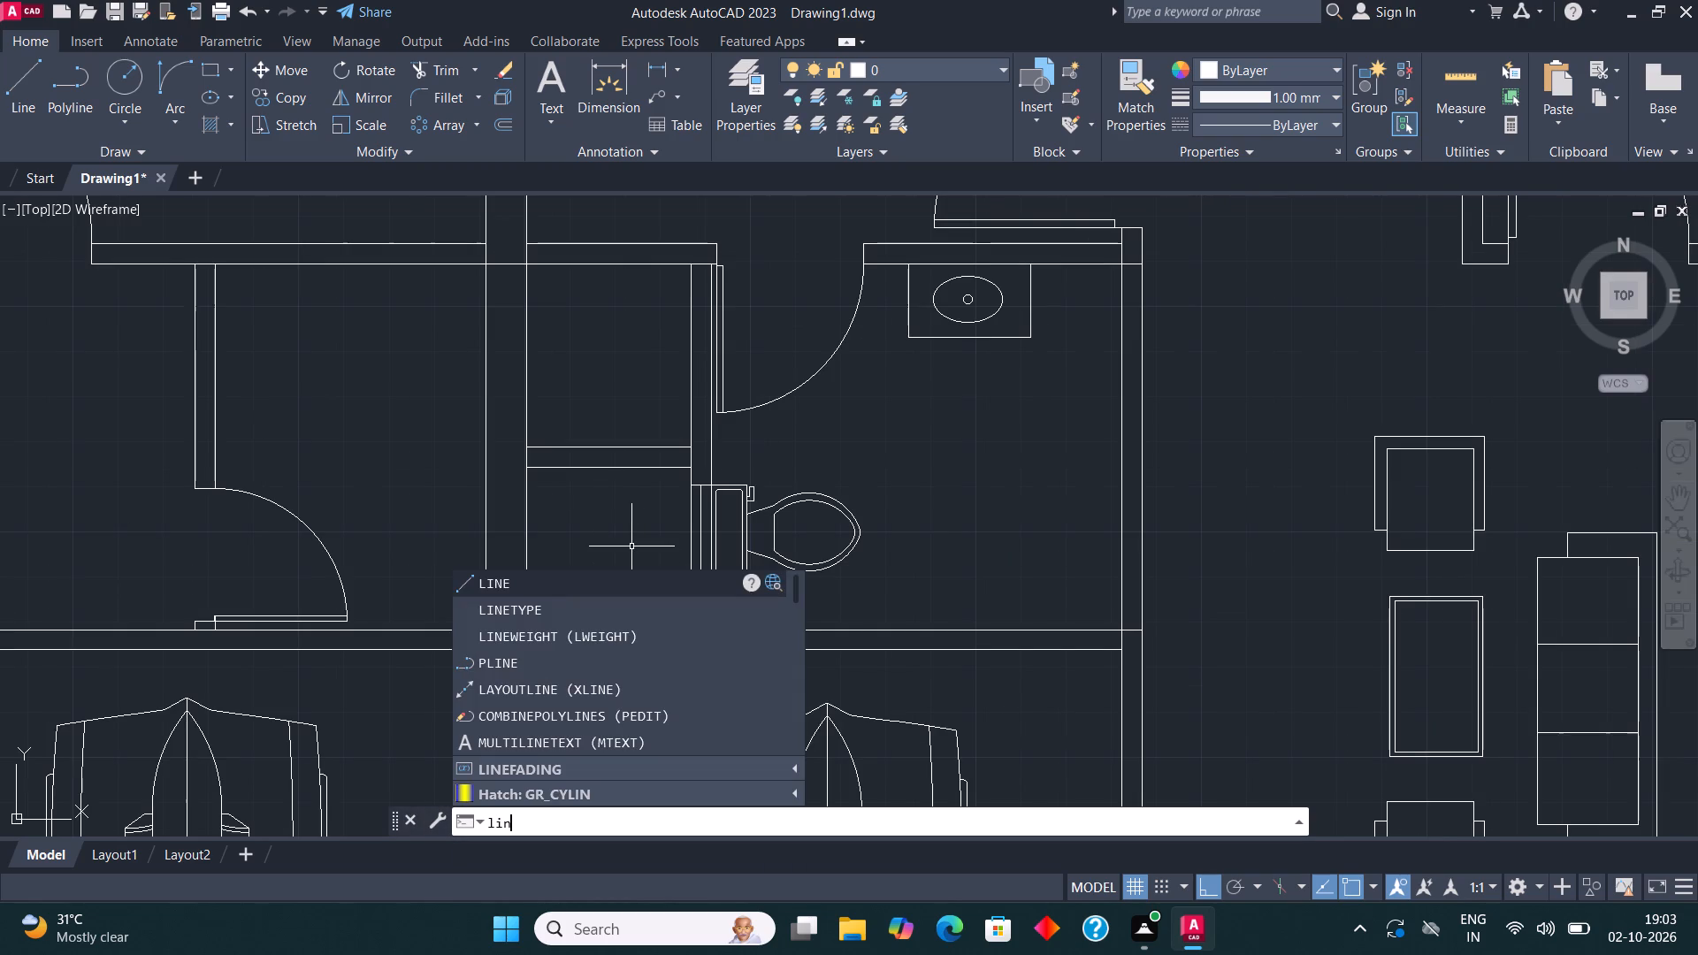
{"action": "left_click", "coordinate": [524, 607]}
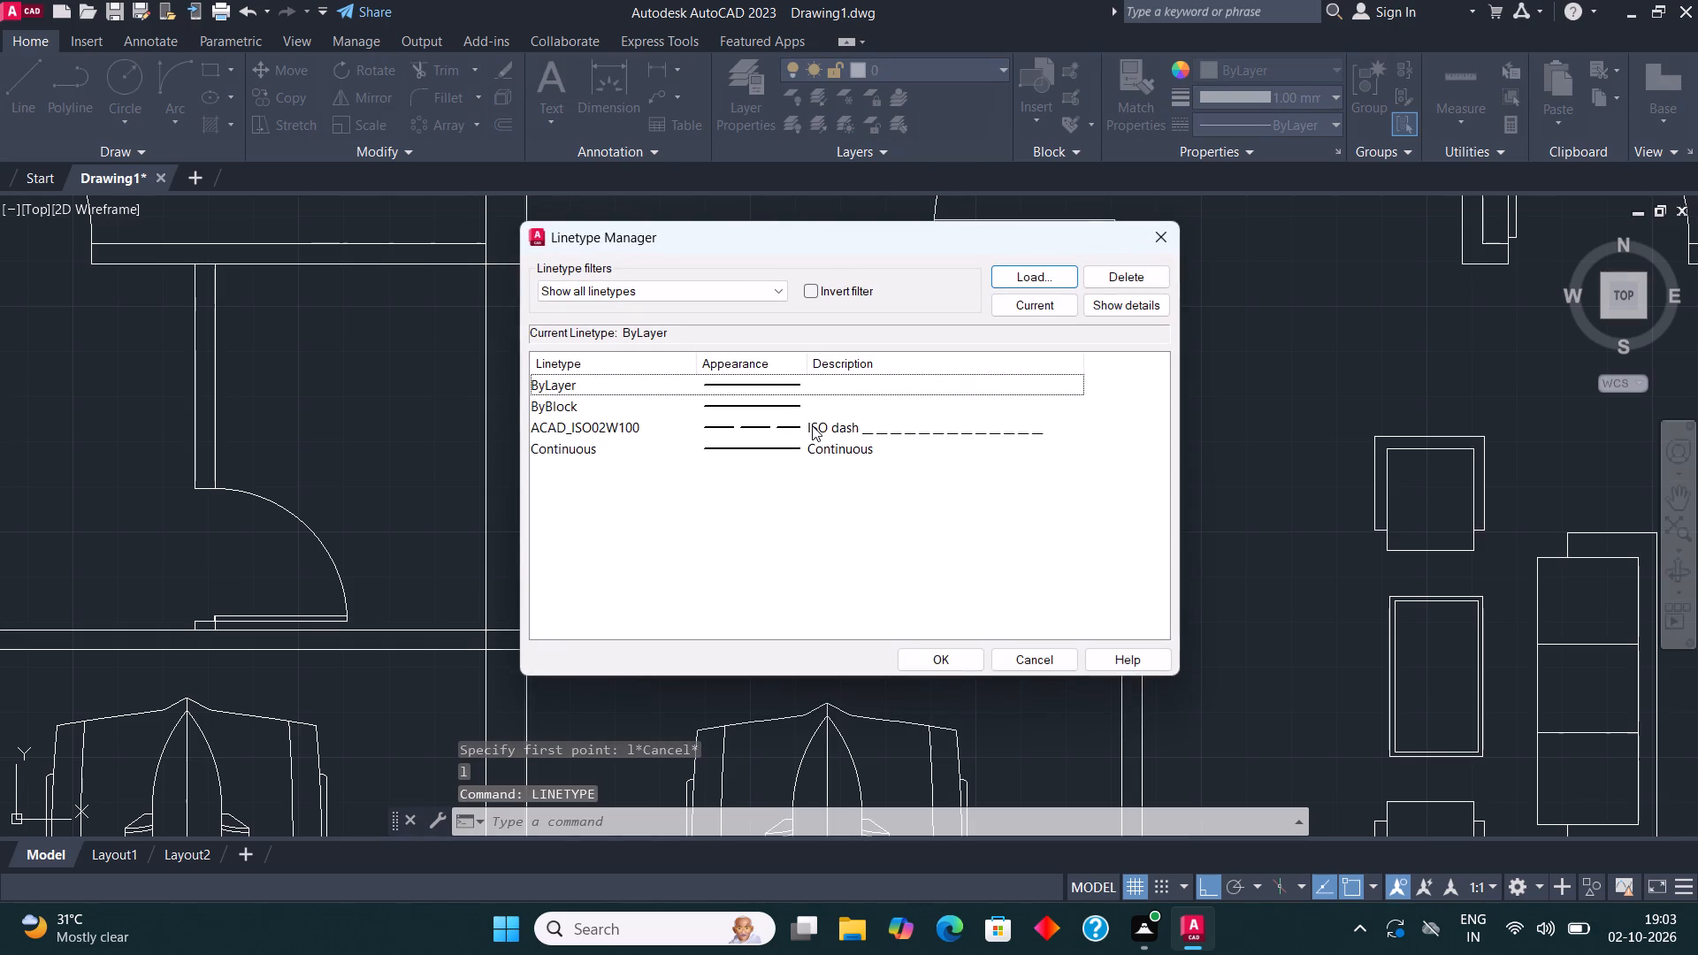
{"action": "left_click", "coordinate": [812, 425]}
{"action": "left_click", "coordinate": [1044, 309]}
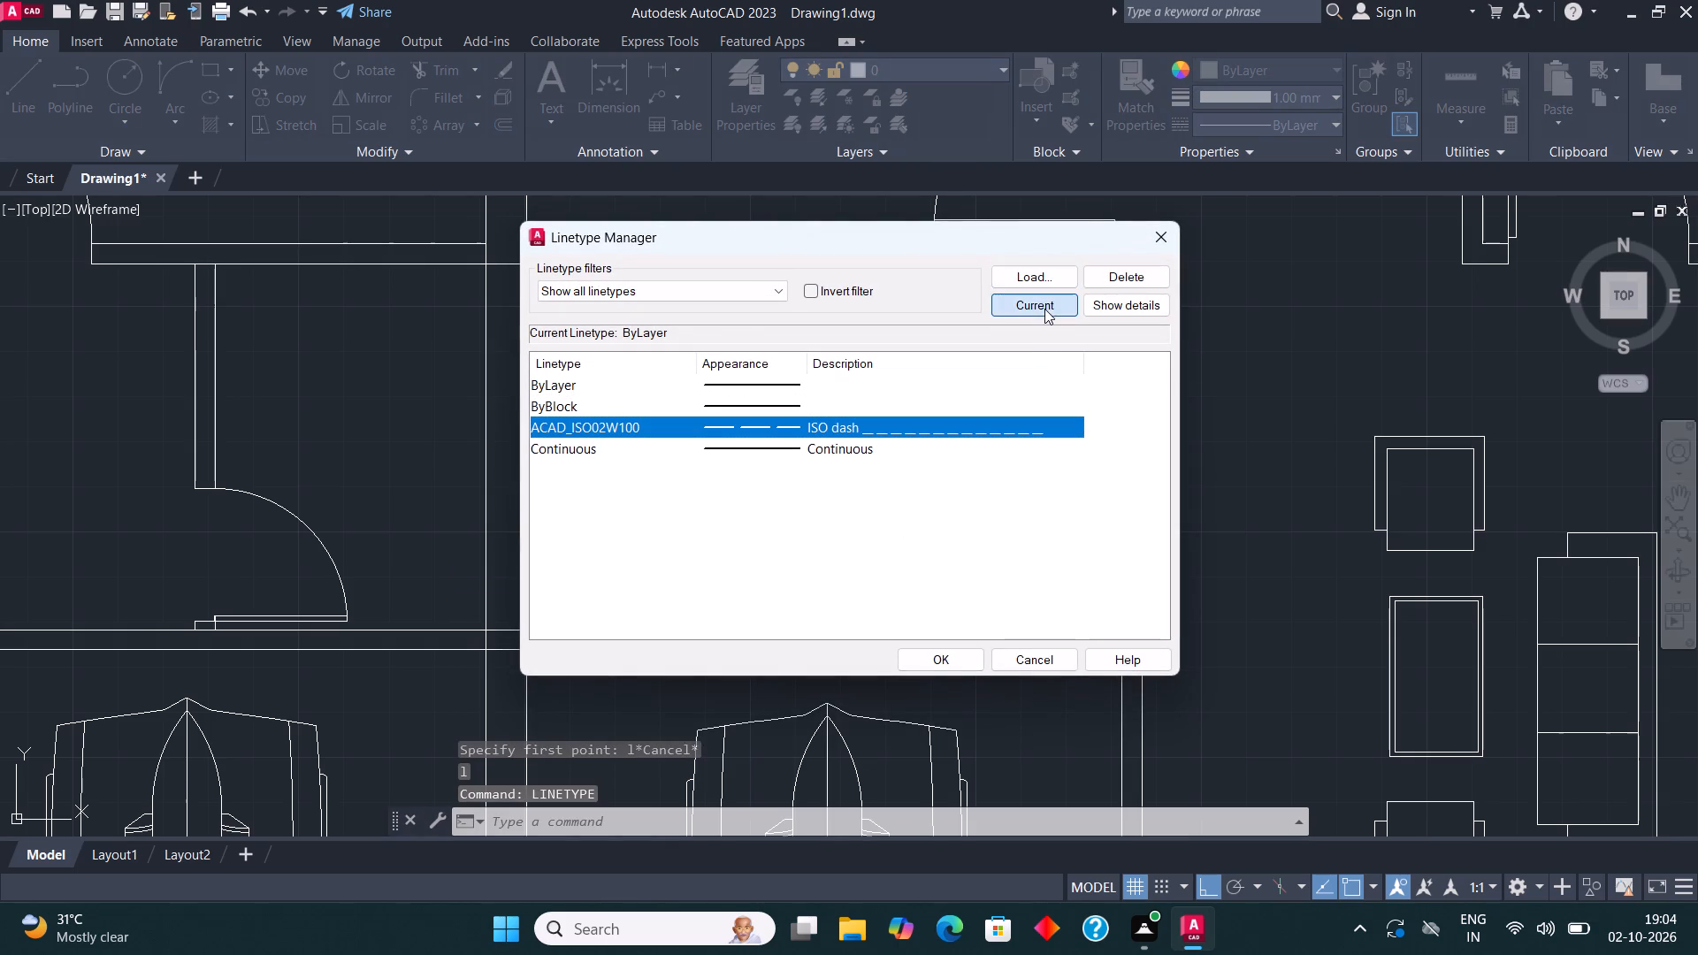
{"action": "left_click", "coordinate": [938, 658]}
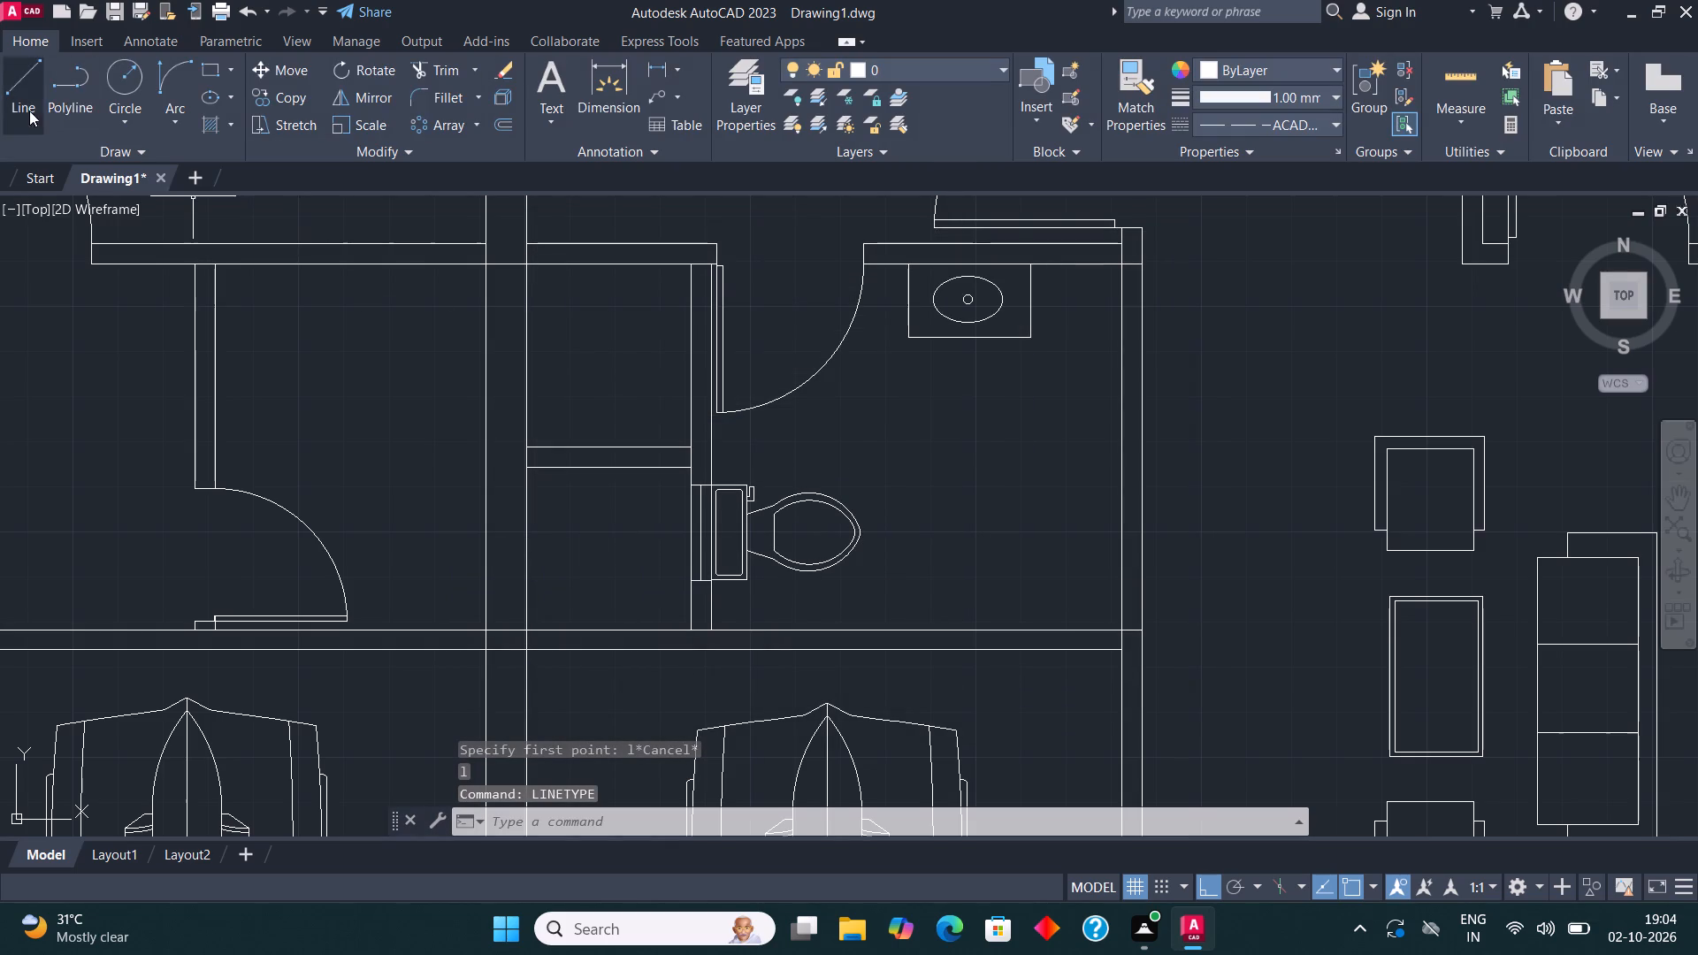
Draw two crossing dashed diagonals between opposite corners of the southern compartment west of the toilet.
{"action": "left_click", "coordinate": [27, 106]}
{"action": "left_click", "coordinate": [524, 622]}
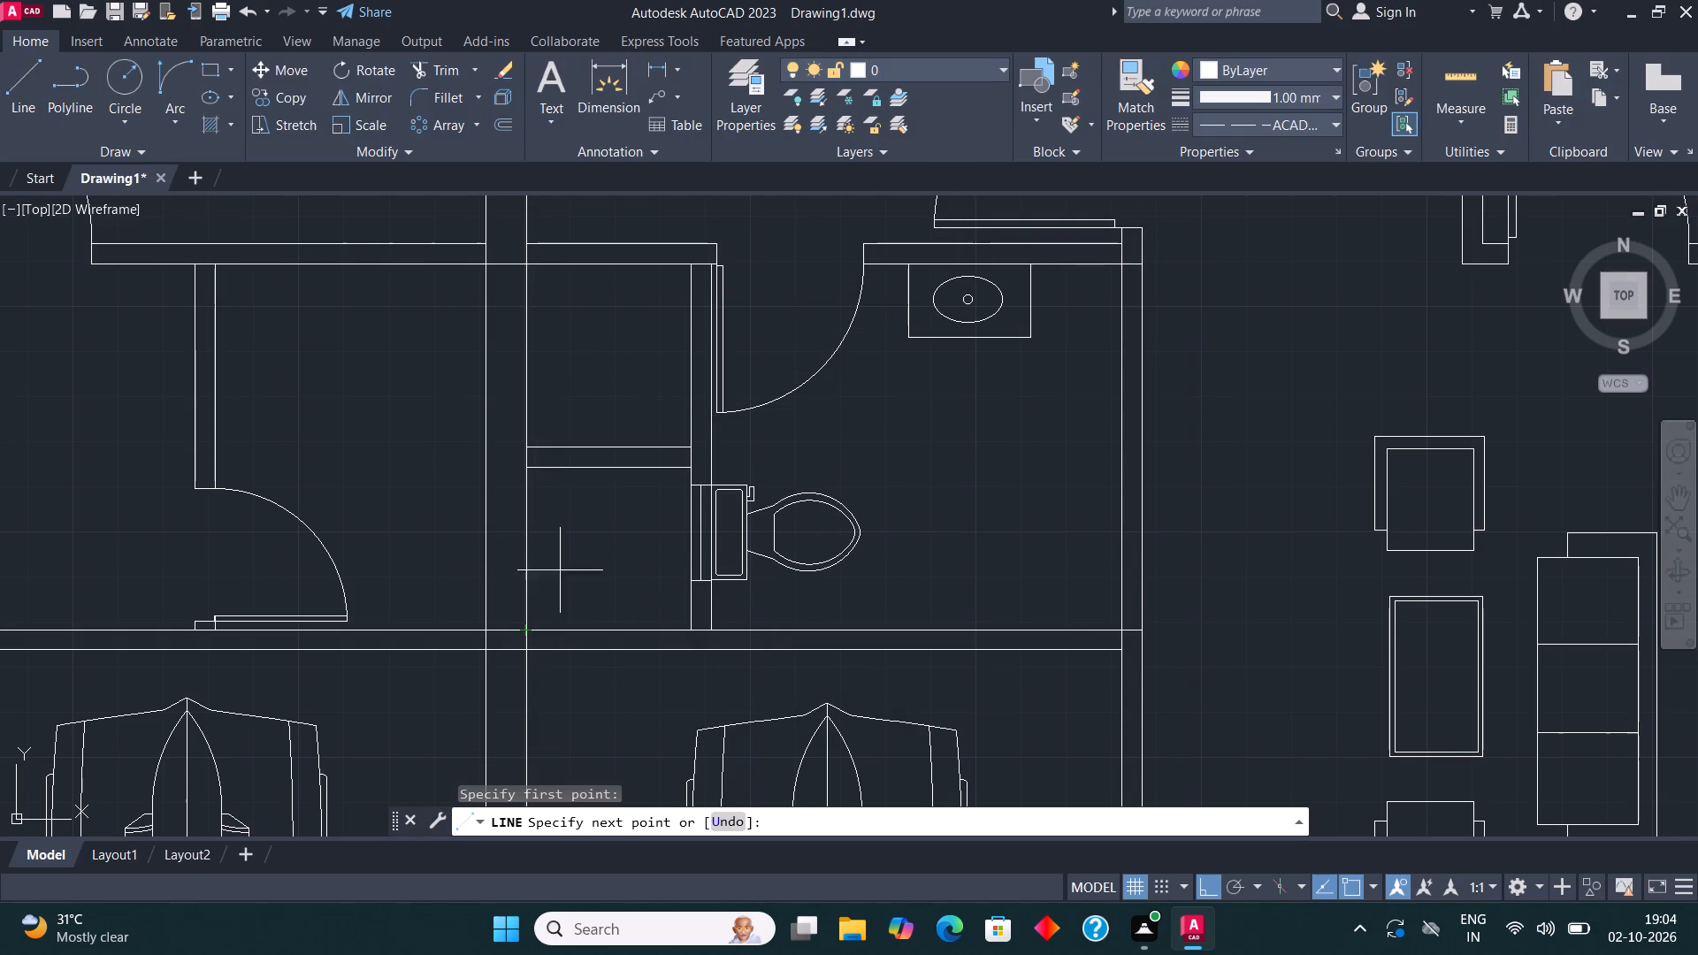
{"action": "left_click", "coordinate": [683, 471]}
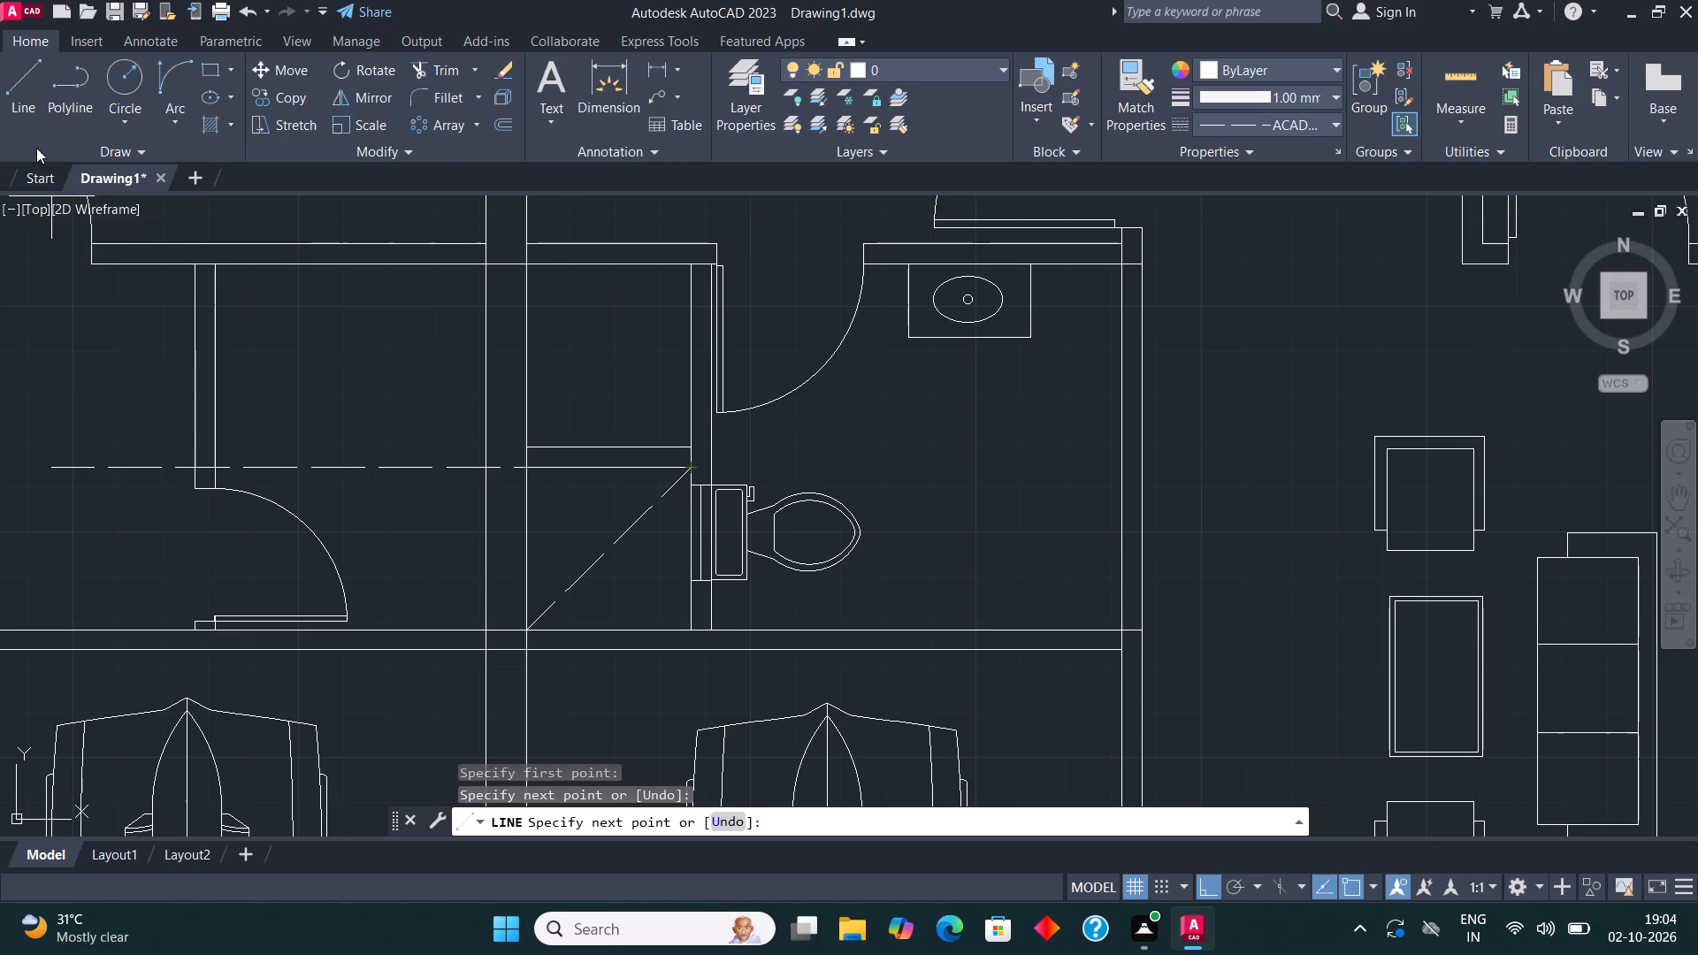
{"action": "left_click", "coordinate": [27, 88]}
{"action": "left_click", "coordinate": [523, 477]}
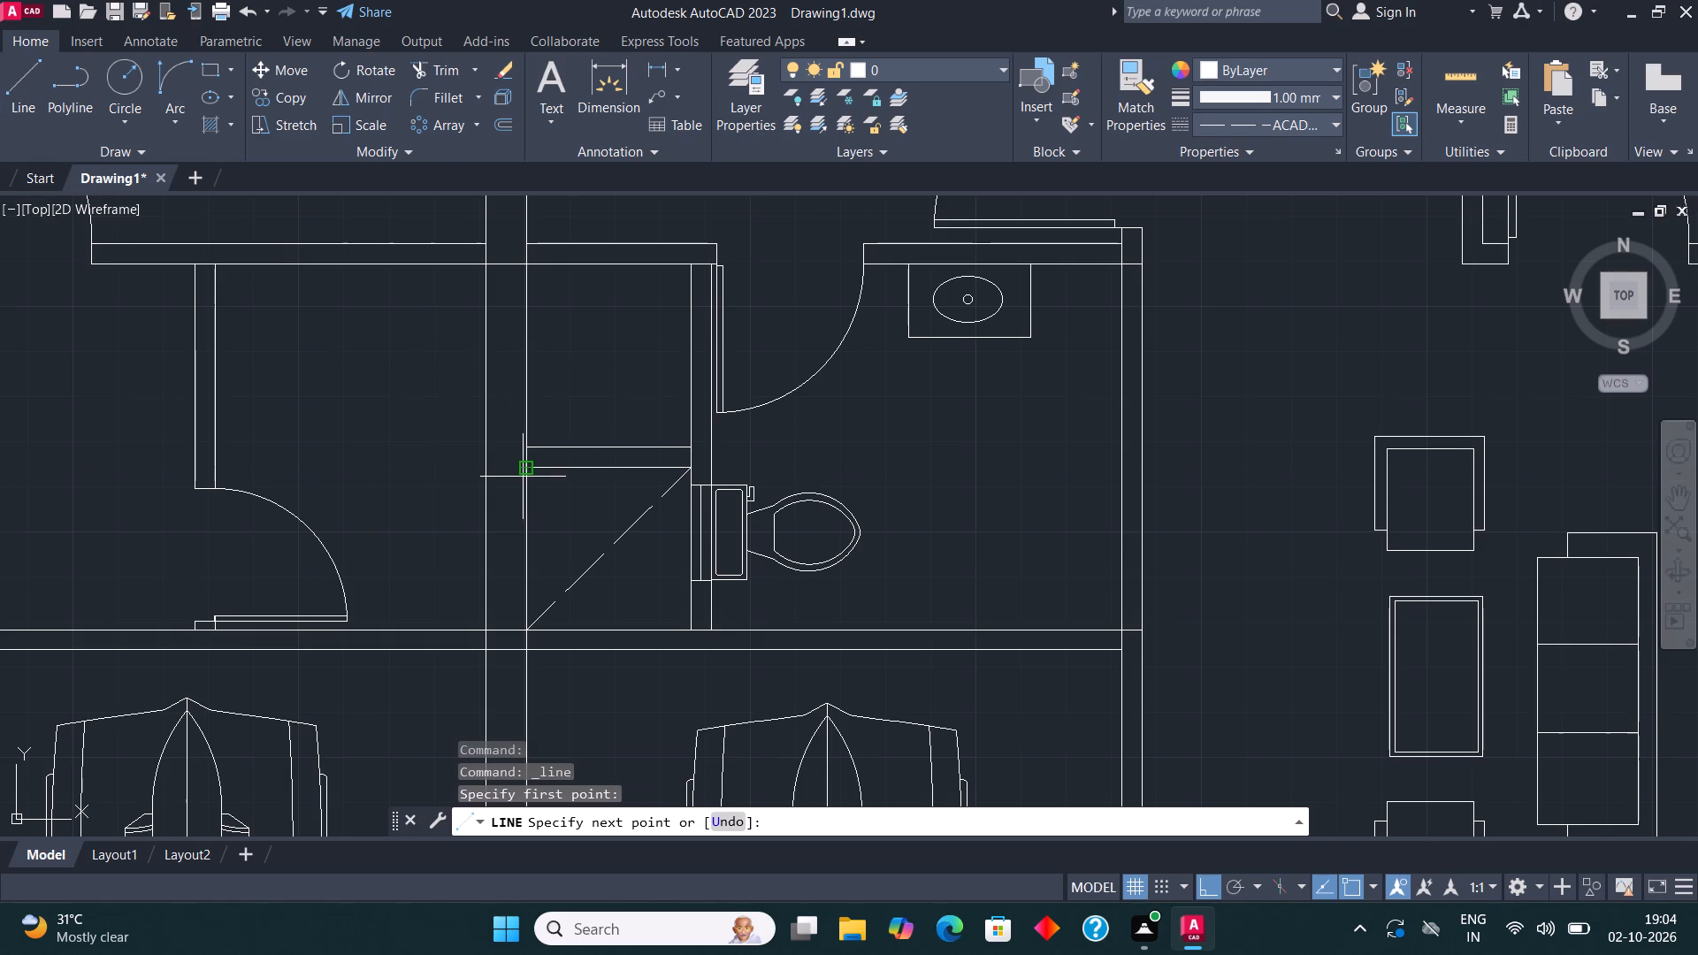
{"action": "left_click", "coordinate": [684, 625]}
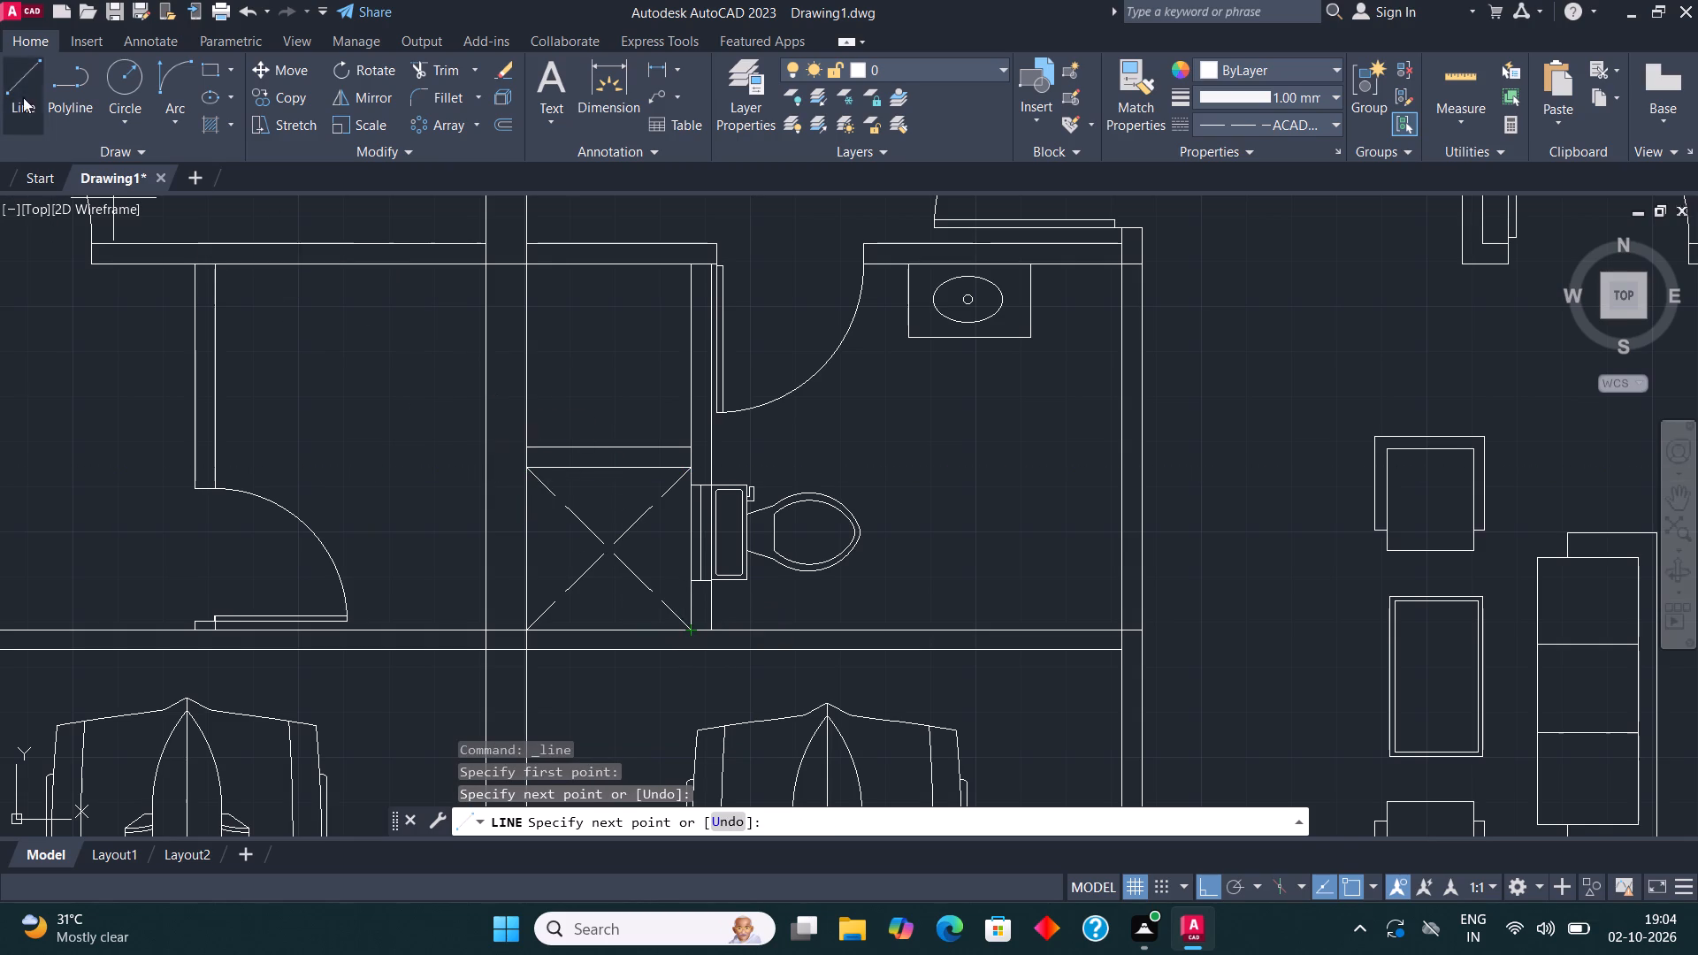
Draw two crossing dashed diagonals between opposite corners of the northern compartment west of the bathroom door.
{"action": "left_click", "coordinate": [19, 84]}
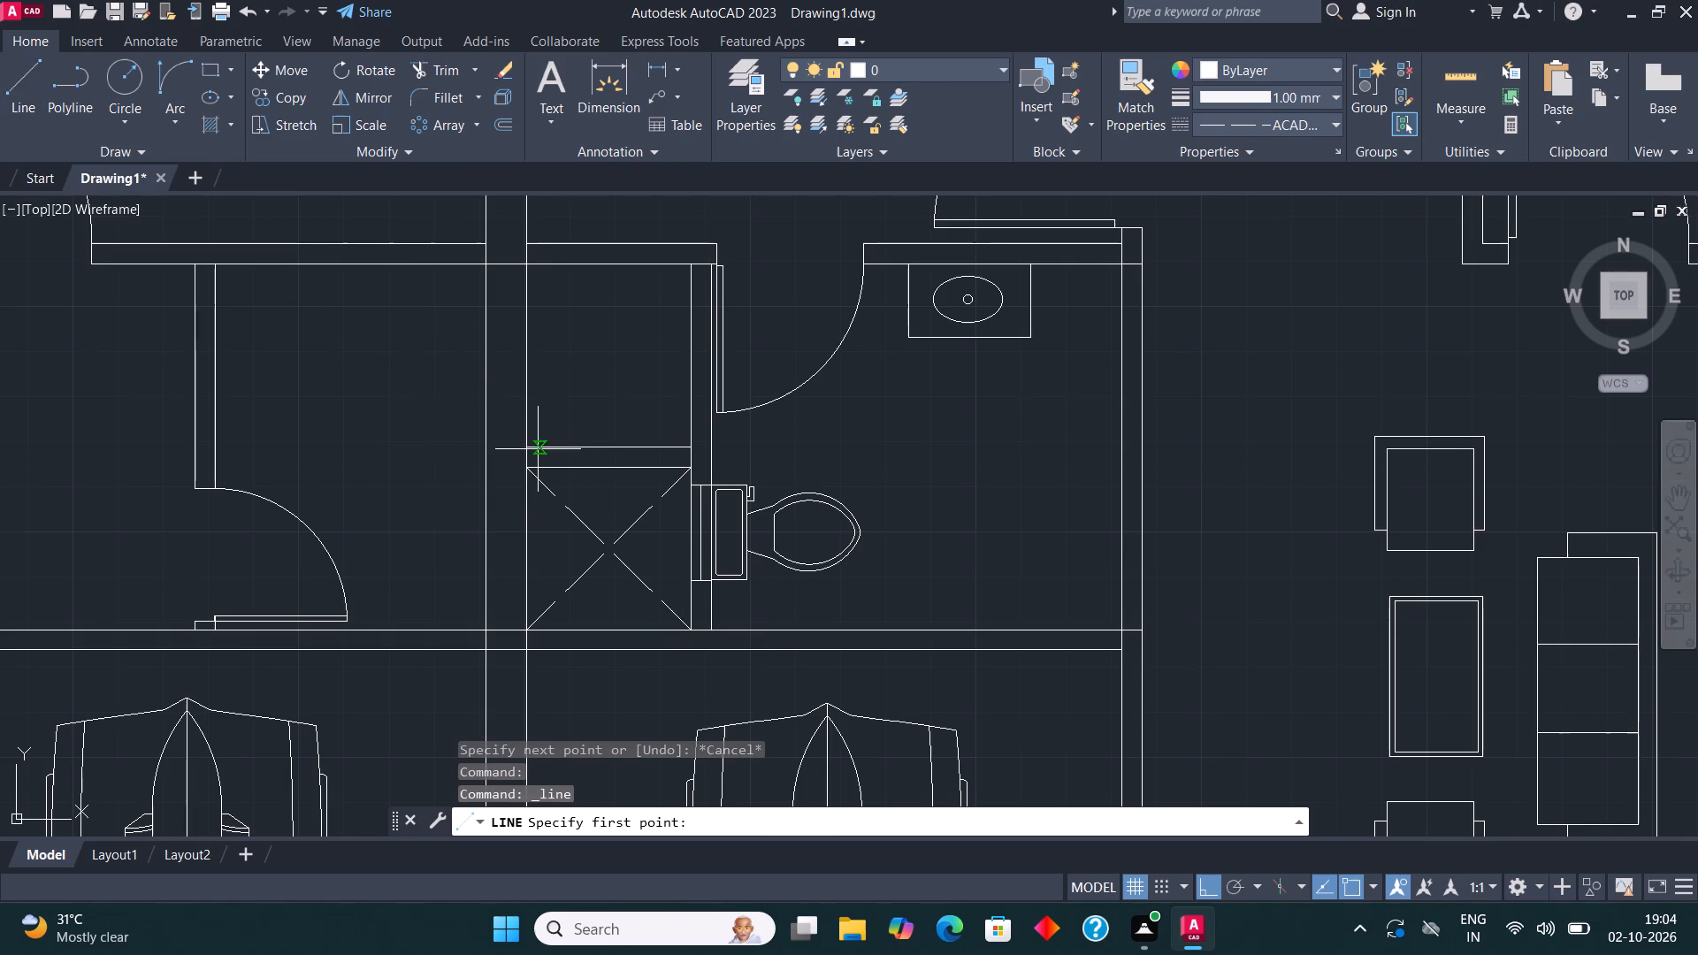
{"action": "left_click", "coordinate": [528, 449]}
{"action": "left_click", "coordinate": [683, 269]}
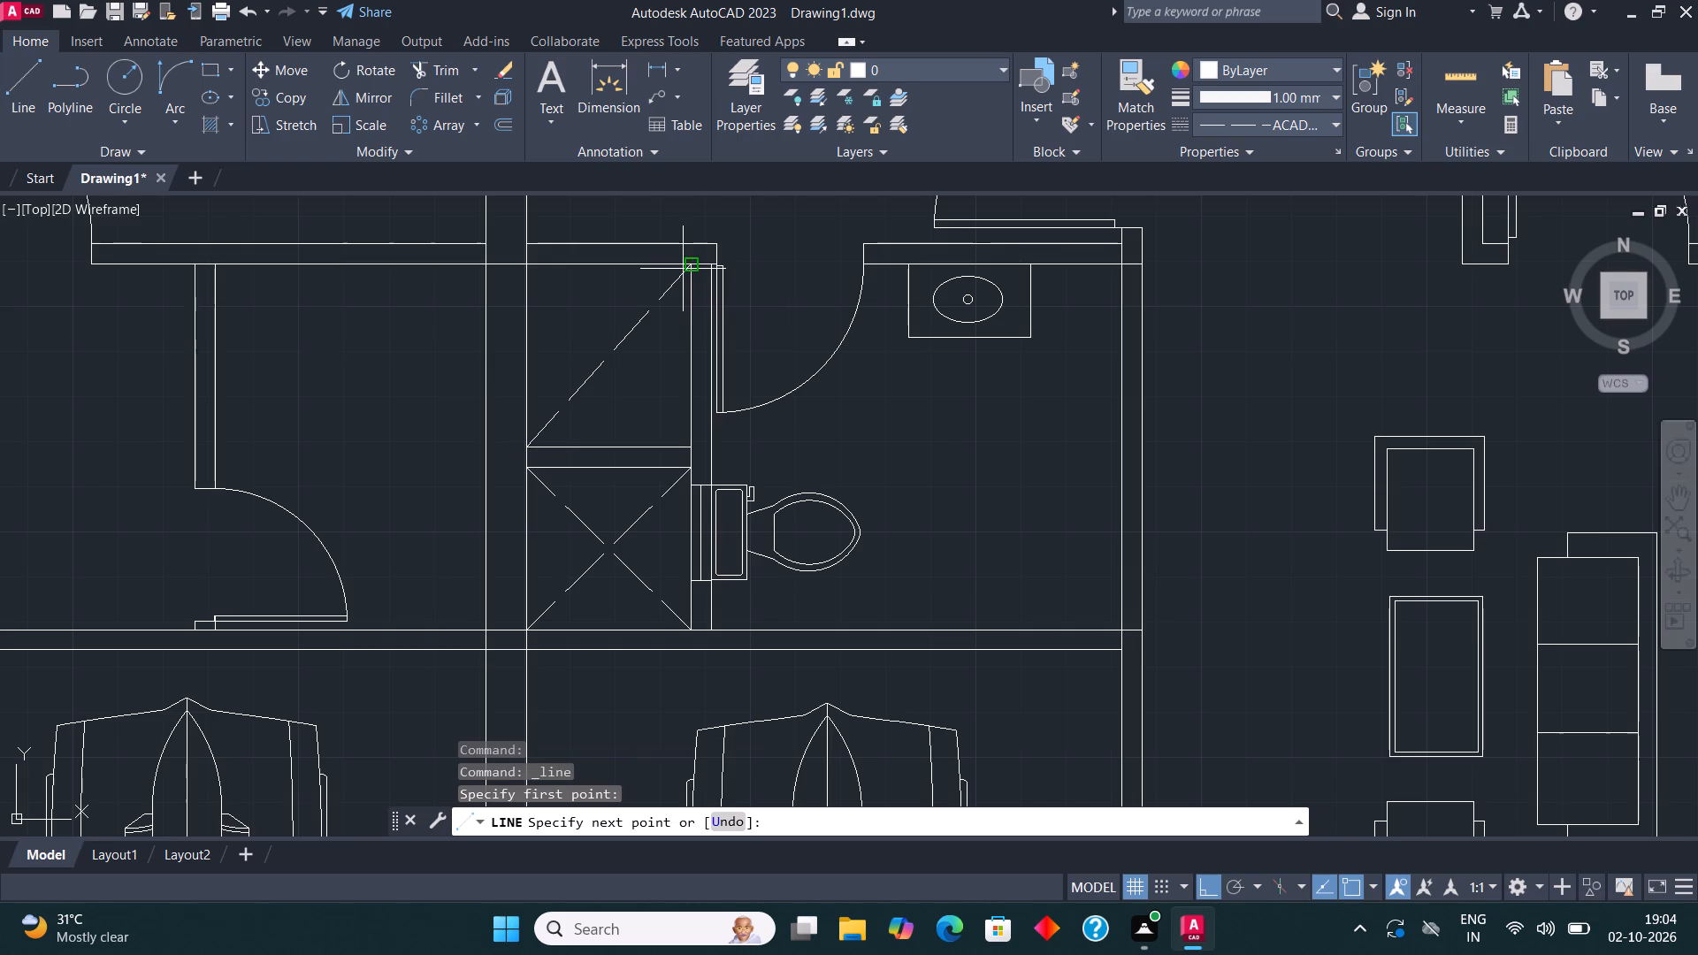
{"action": "left_click", "coordinate": [20, 65]}
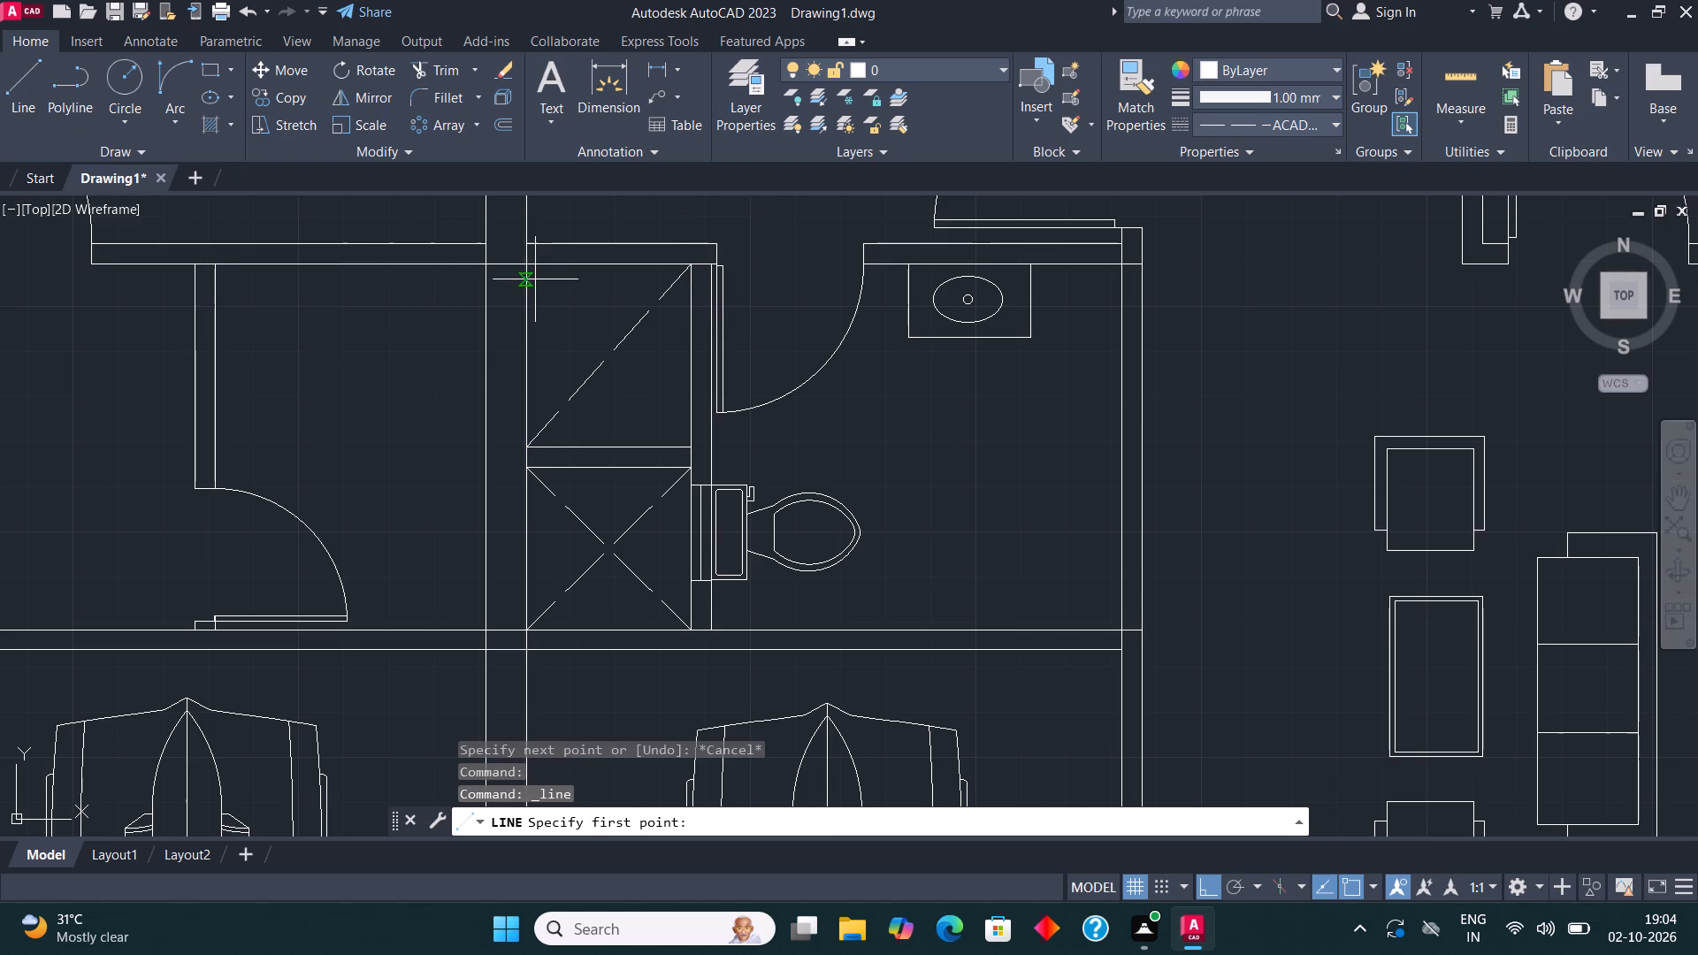
{"action": "left_click", "coordinate": [527, 264]}
{"action": "left_click", "coordinate": [687, 443]}
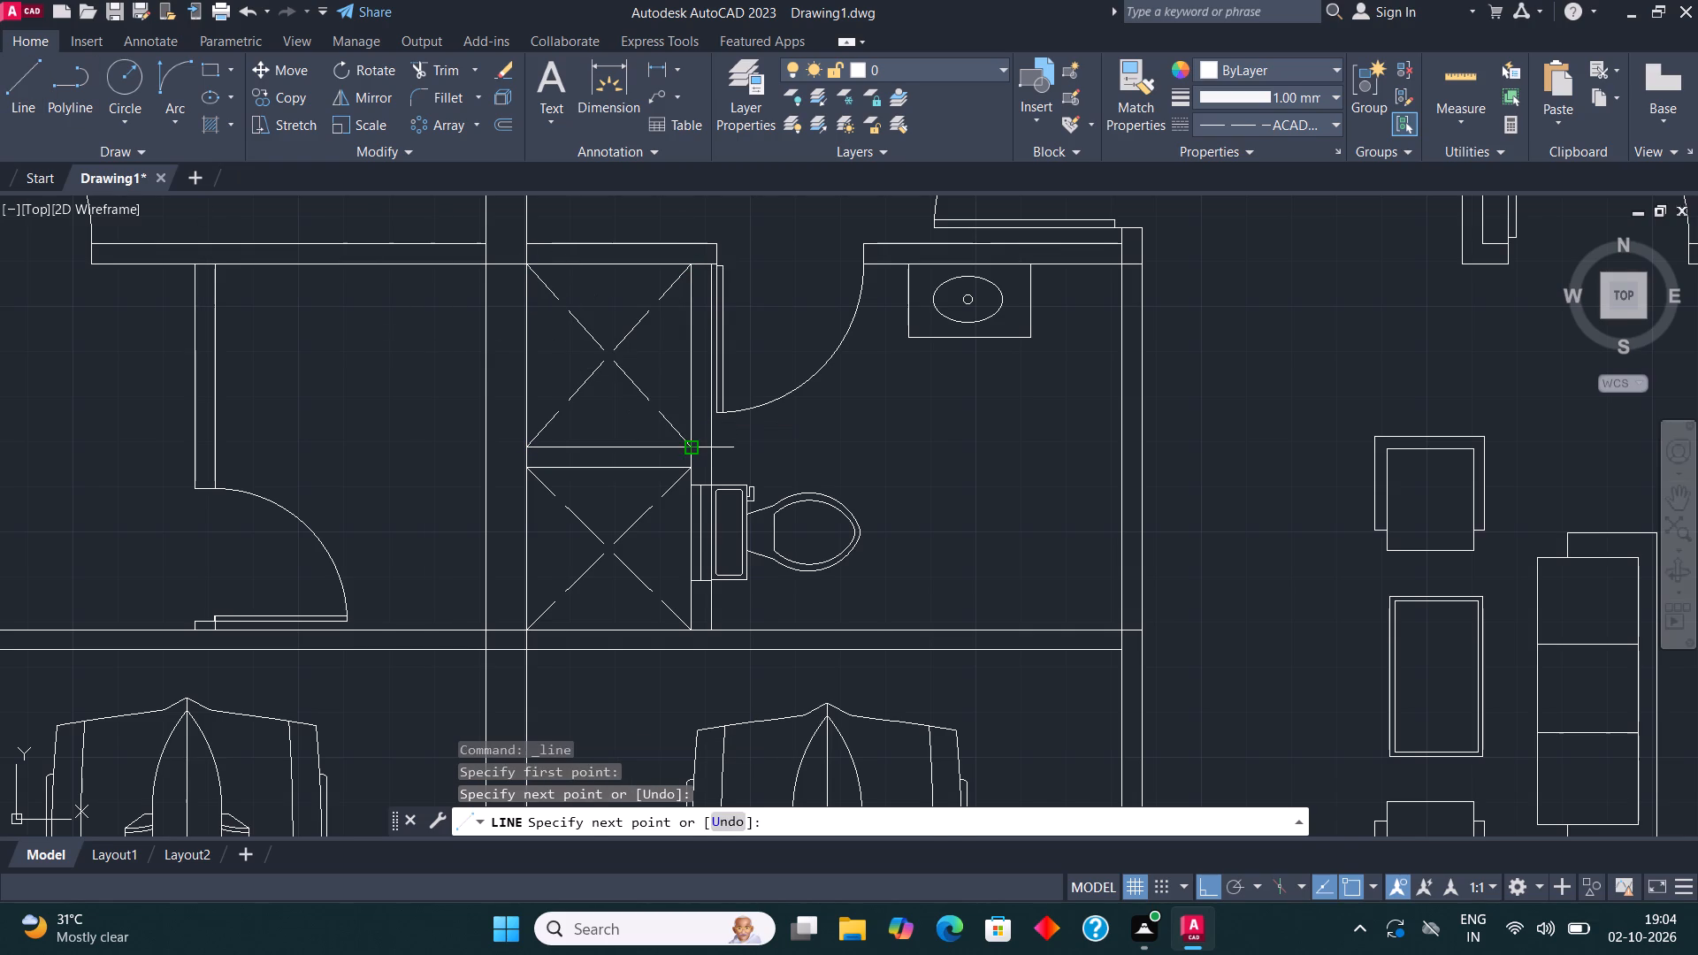
{"action": "key", "text": "Escape"}
{"action": "middle_click_drag", "start_coordinate": [689, 485], "coordinate": [840, 485]}
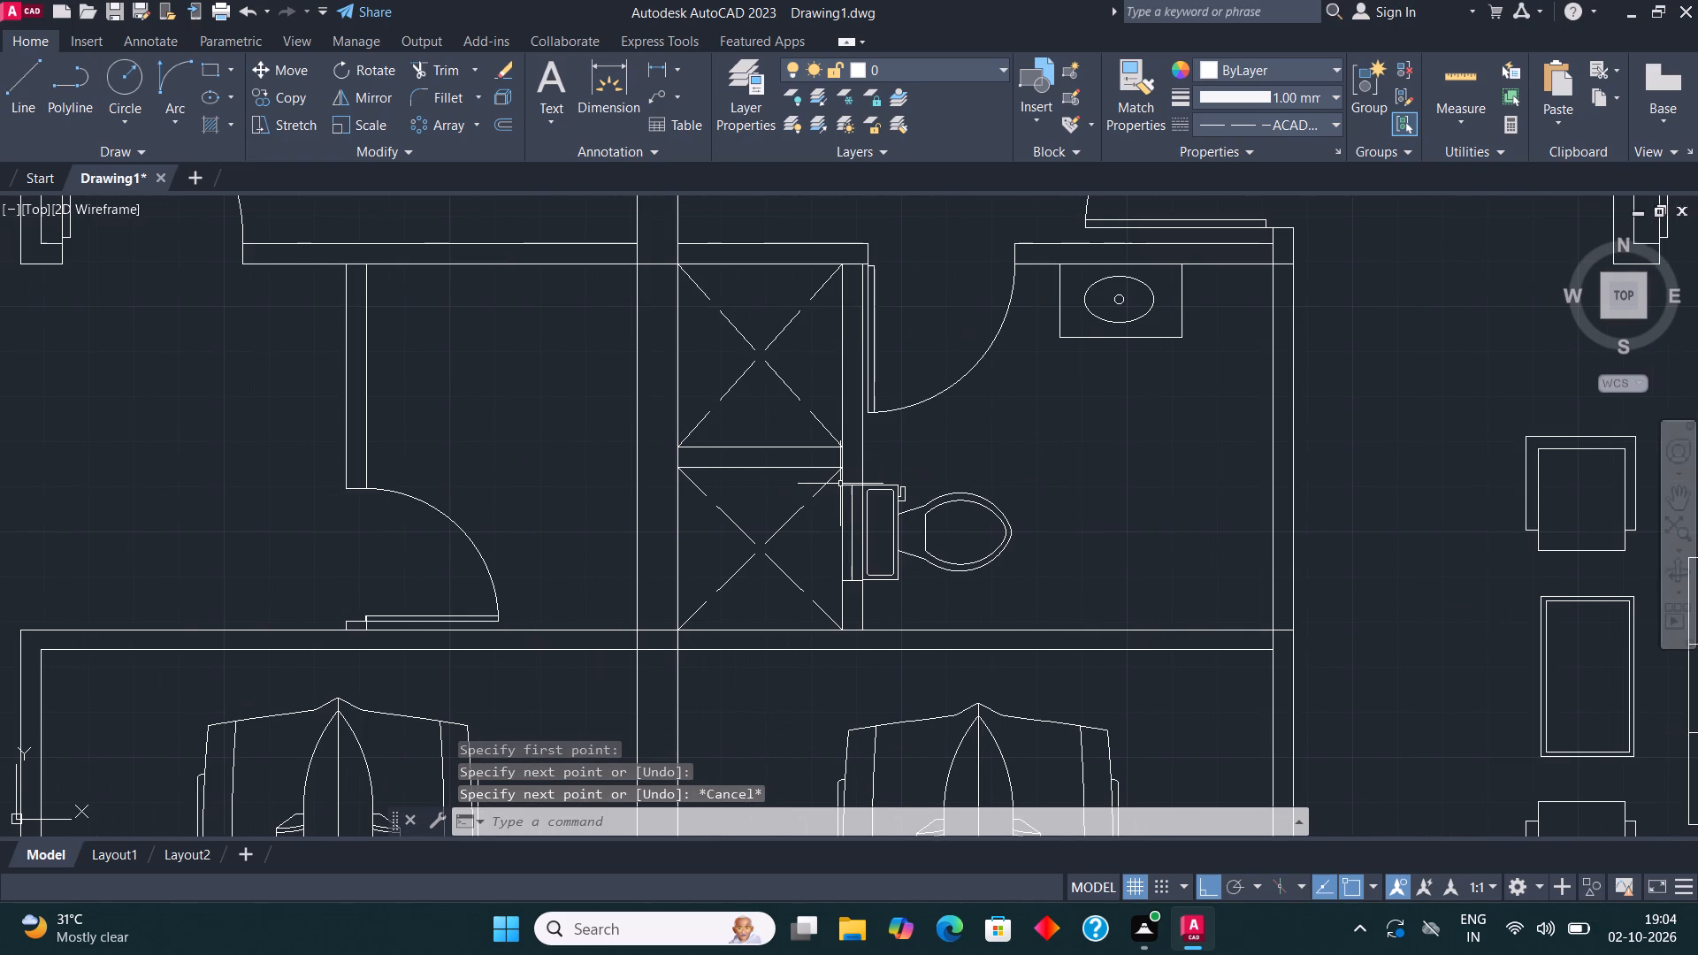
Make the ByLayer linetype current again.
{"action": "type", "text": "lin"}
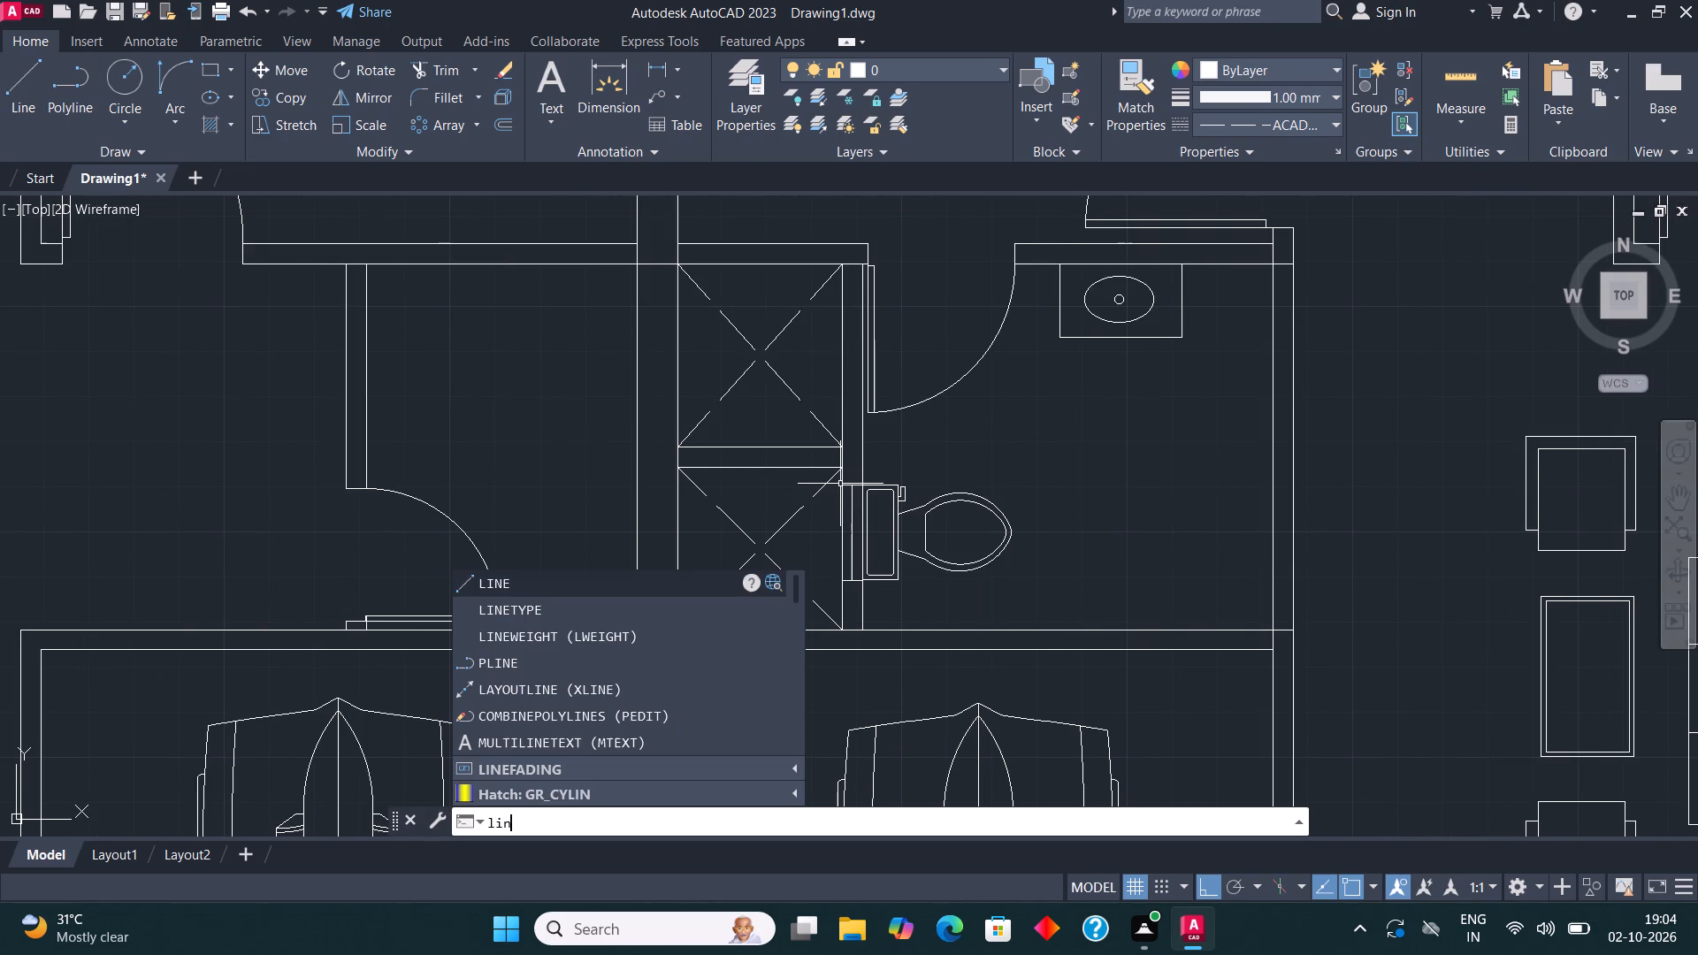
{"action": "left_click", "coordinate": [589, 607]}
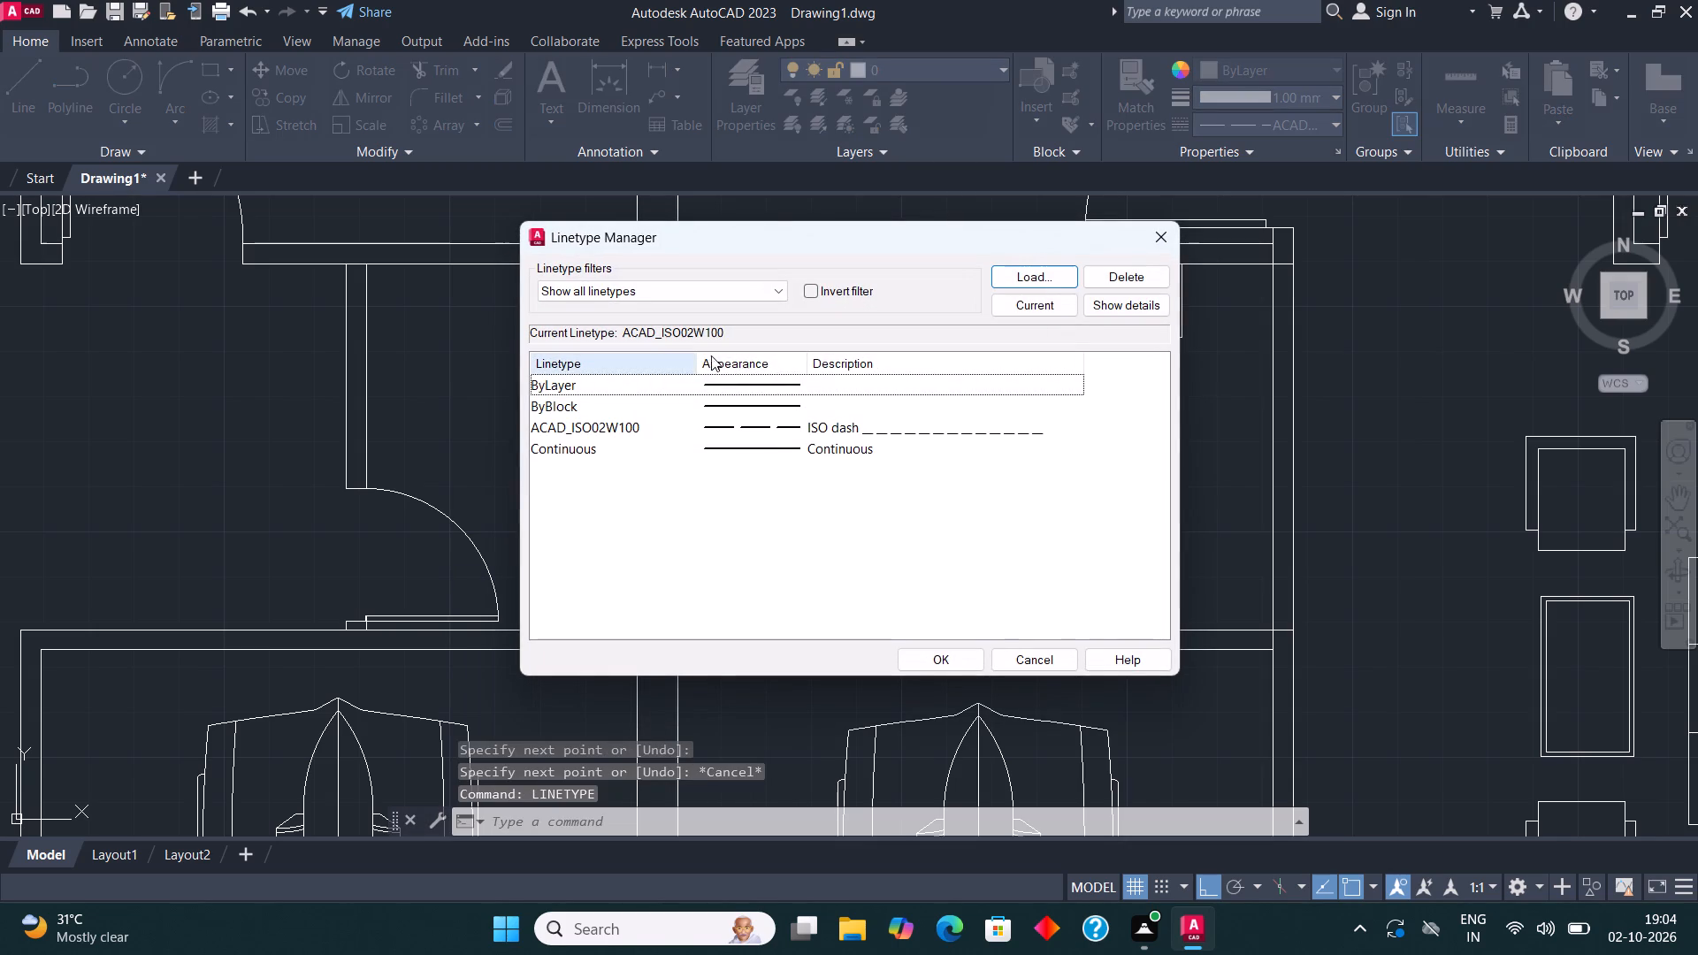
{"action": "left_click", "coordinate": [817, 386]}
{"action": "left_click", "coordinate": [1021, 300]}
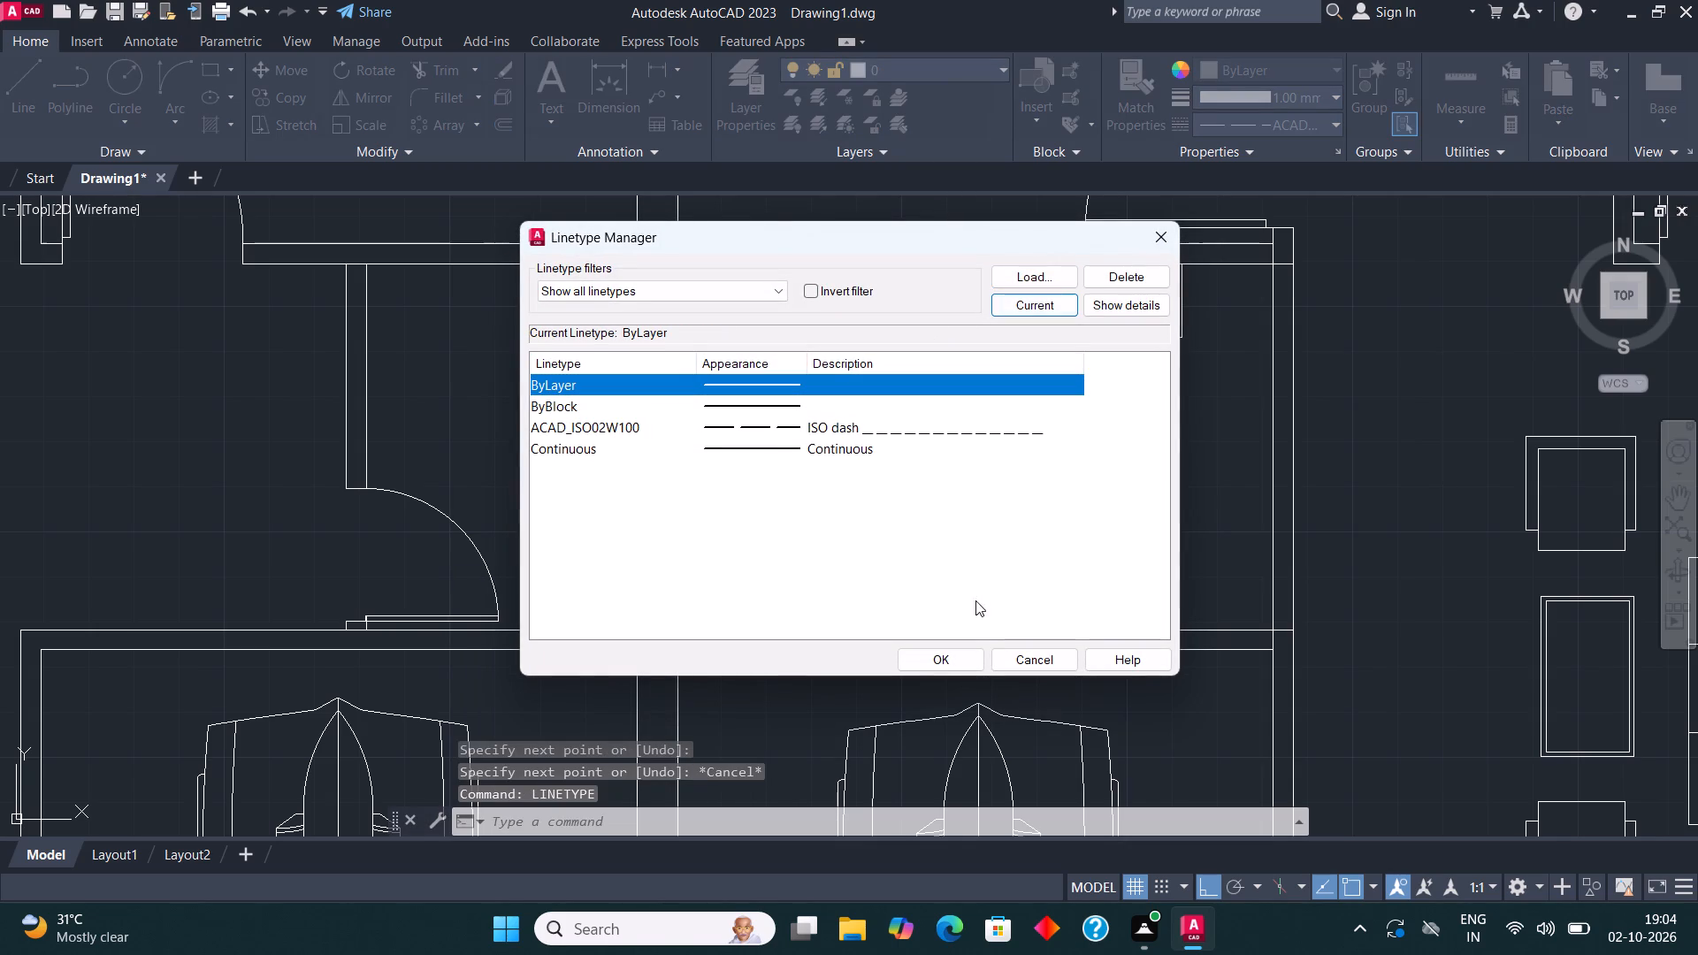
{"action": "left_click", "coordinate": [946, 657]}
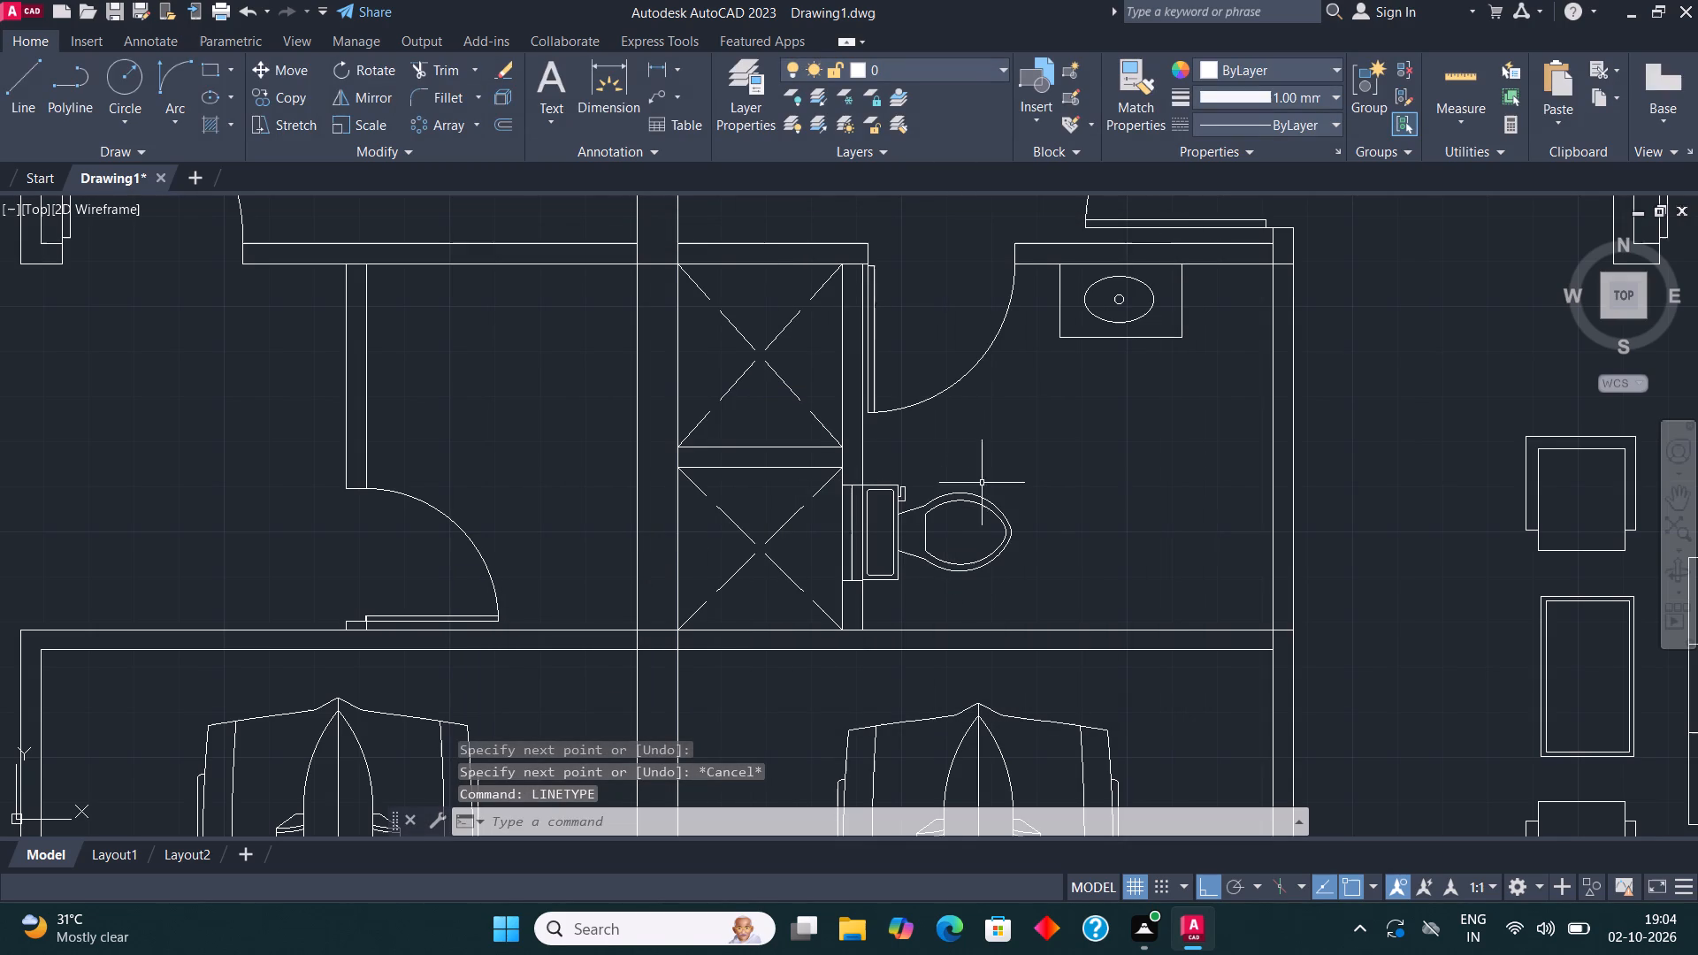
Copy the counter with the scalloped round basin from the east wash area to the west unit's room beside the central wall.
{"action": "middle_click_drag", "start_coordinate": [1010, 485], "coordinate": [591, 534]}
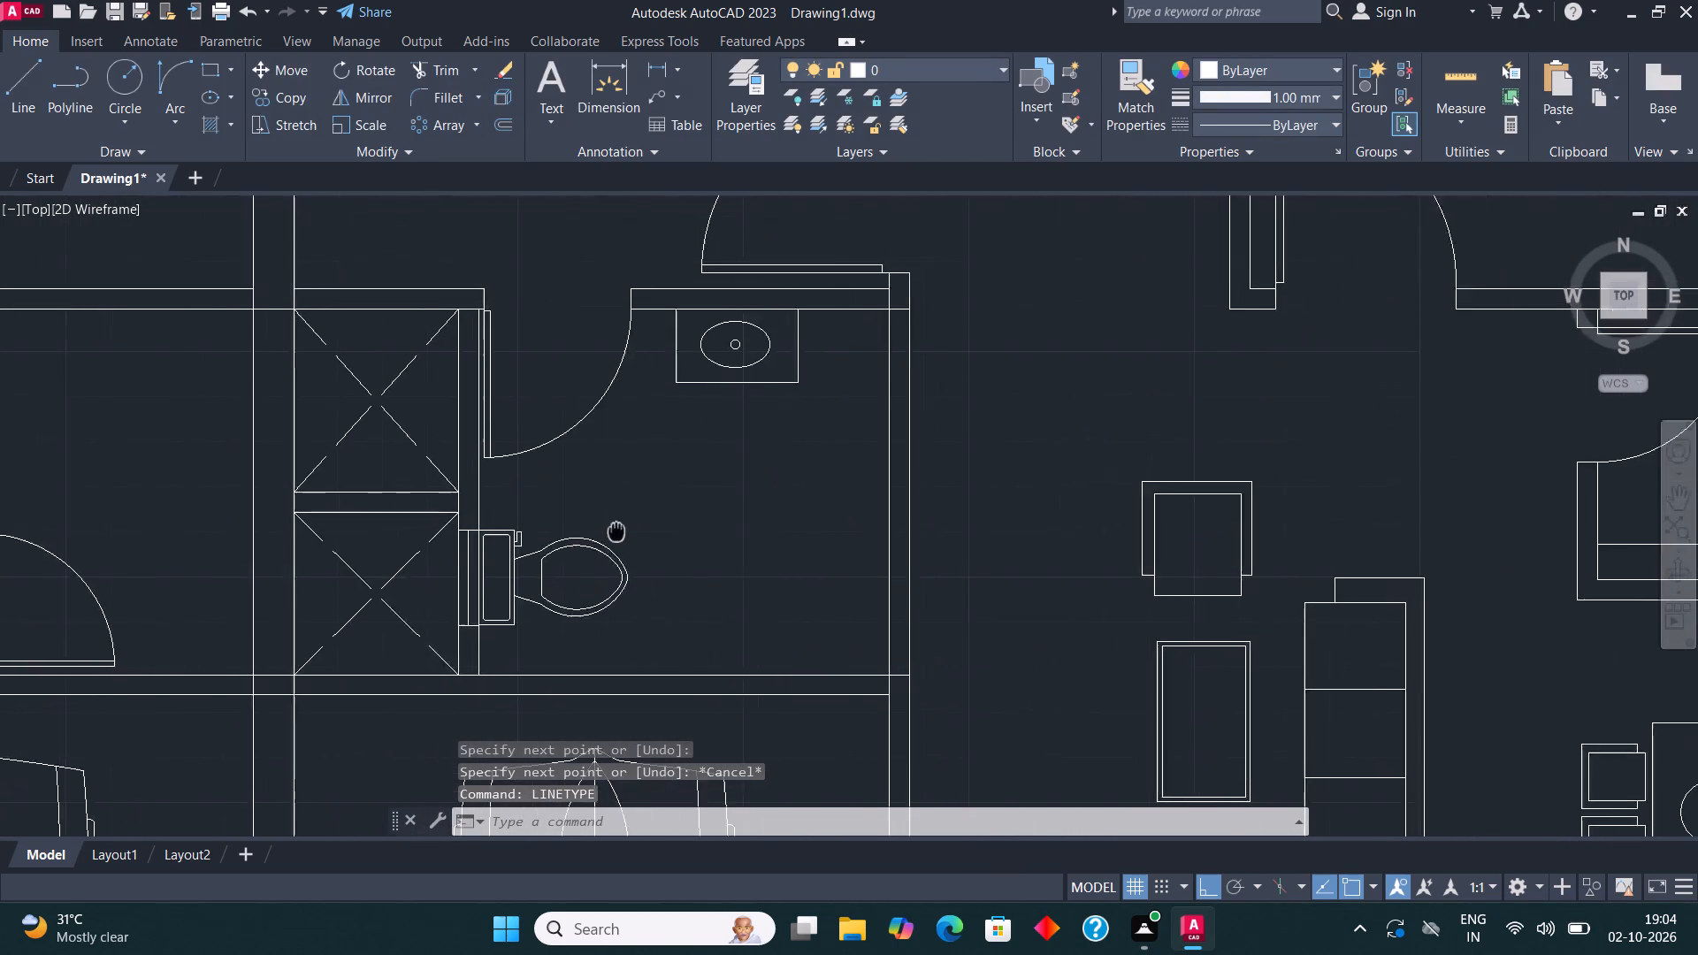
{"action": "middle_click_drag", "start_coordinate": [591, 534], "coordinate": [174, 516]}
{"action": "middle_click_drag", "start_coordinate": [1338, 462], "coordinate": [1309, 462]}
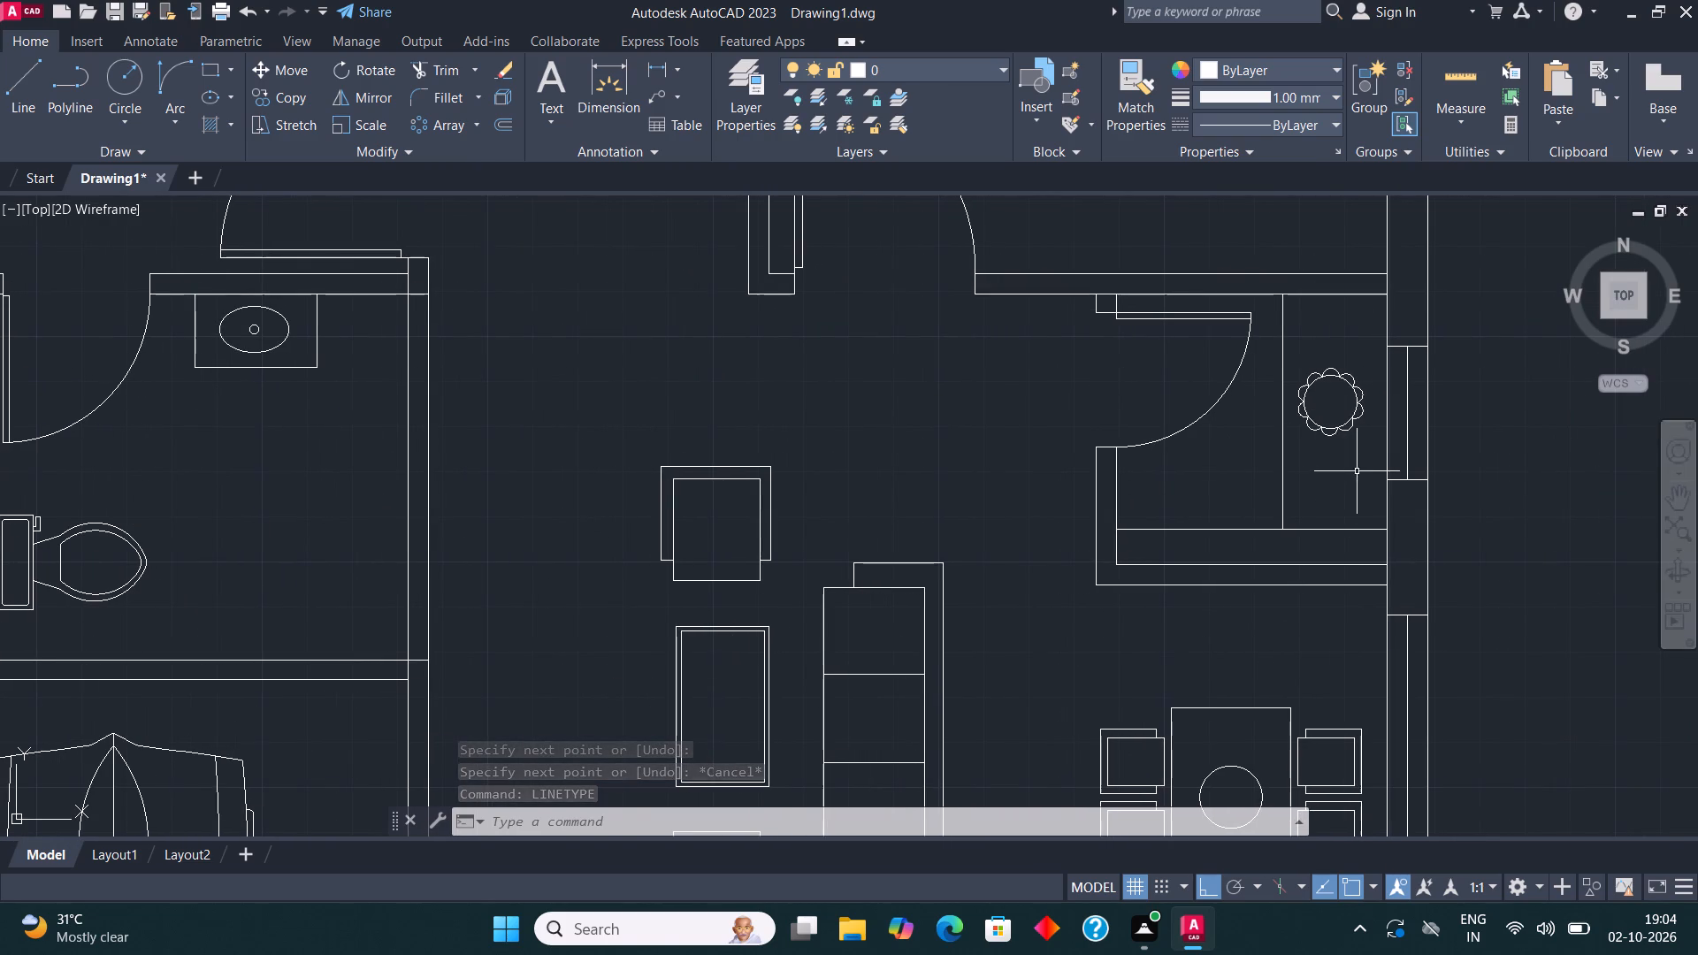
{"action": "left_click", "coordinate": [1367, 467]}
{"action": "left_click", "coordinate": [1271, 348]}
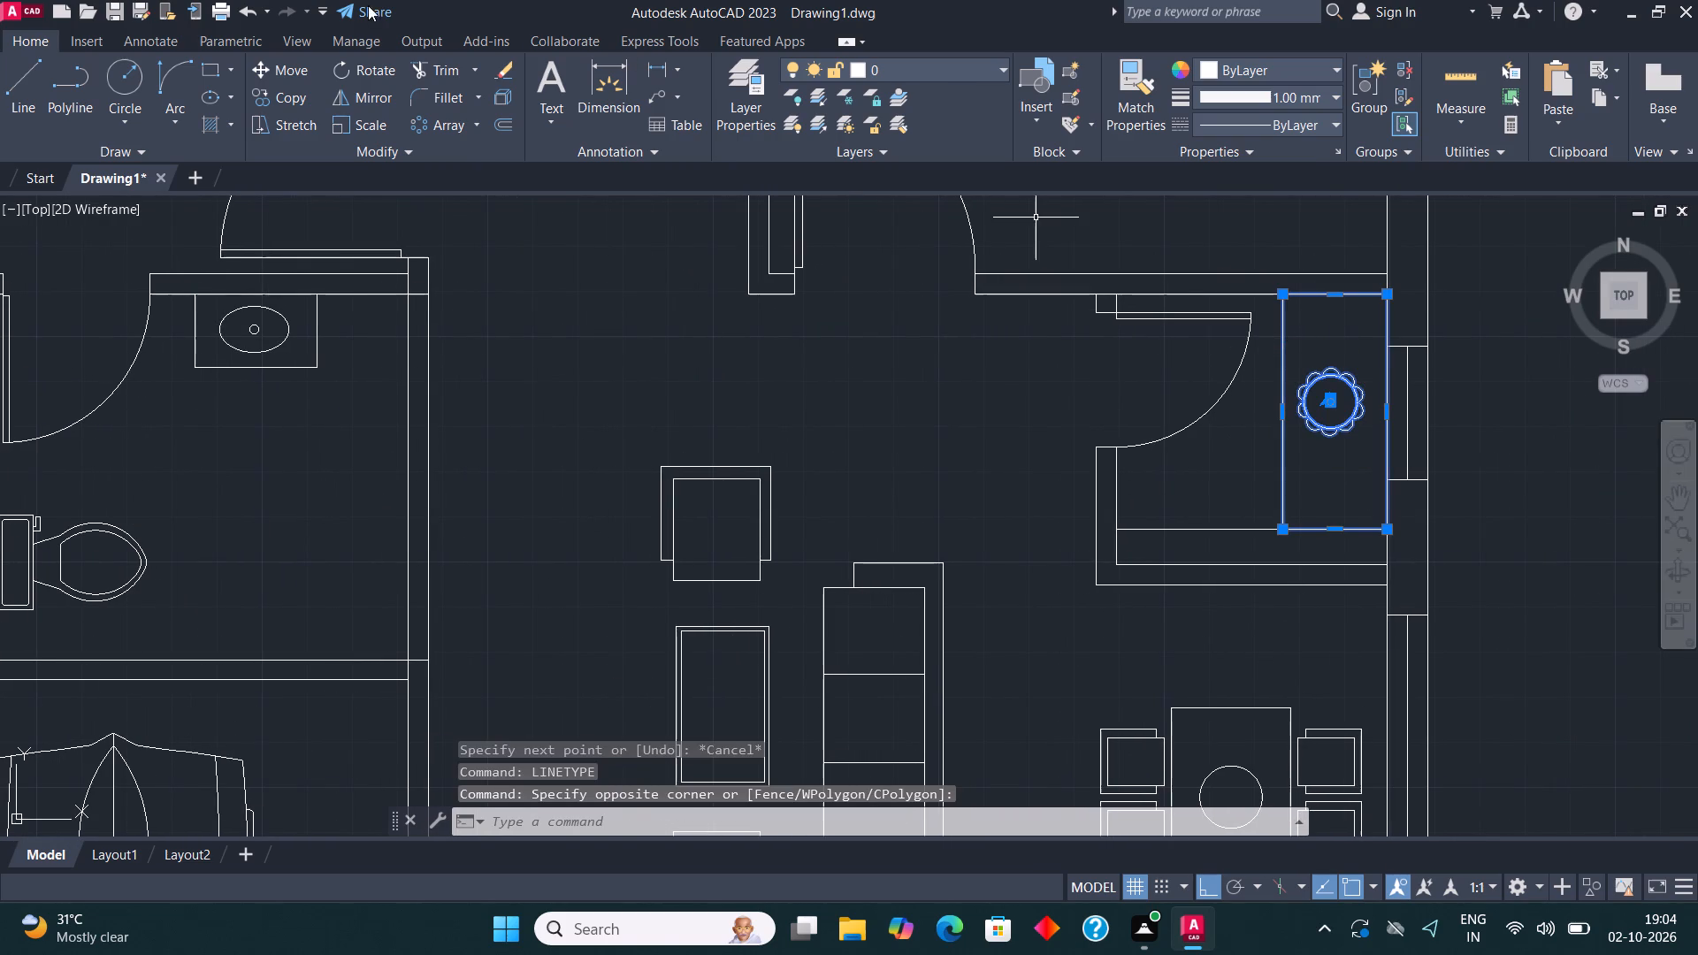
{"action": "left_click", "coordinate": [277, 94]}
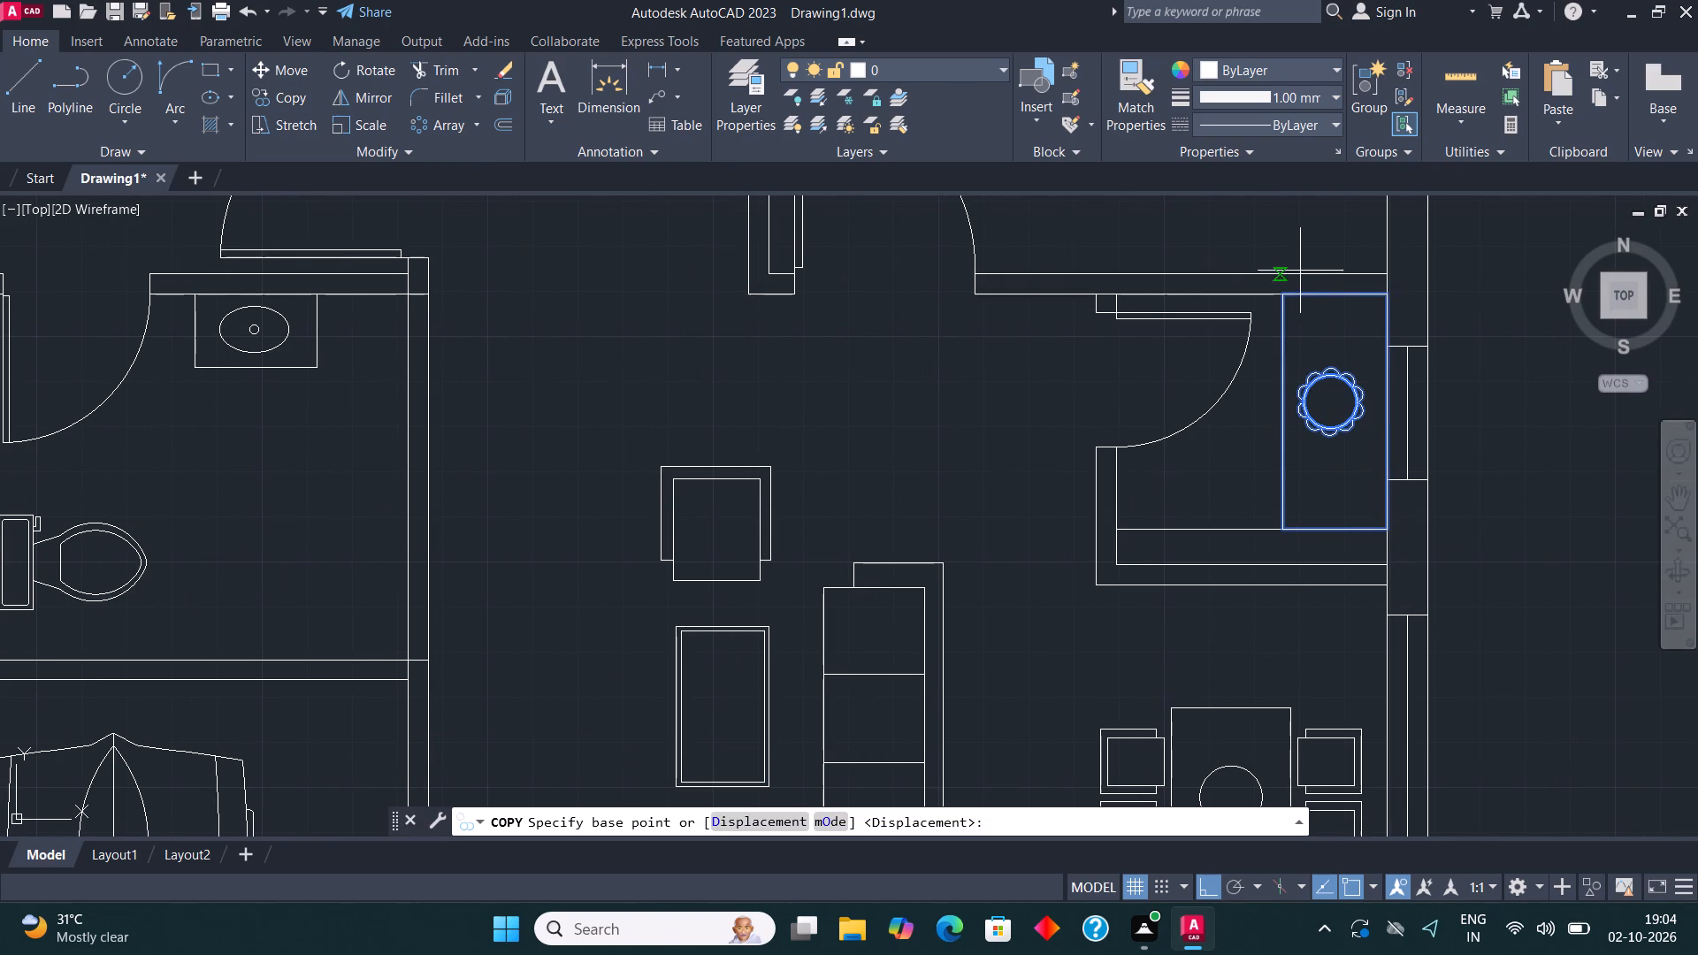
{"action": "left_click", "coordinate": [1388, 297]}
{"action": "scroll", "coordinate": [1434, 301], "scroll_direction": "down", "scroll_amount": 2}
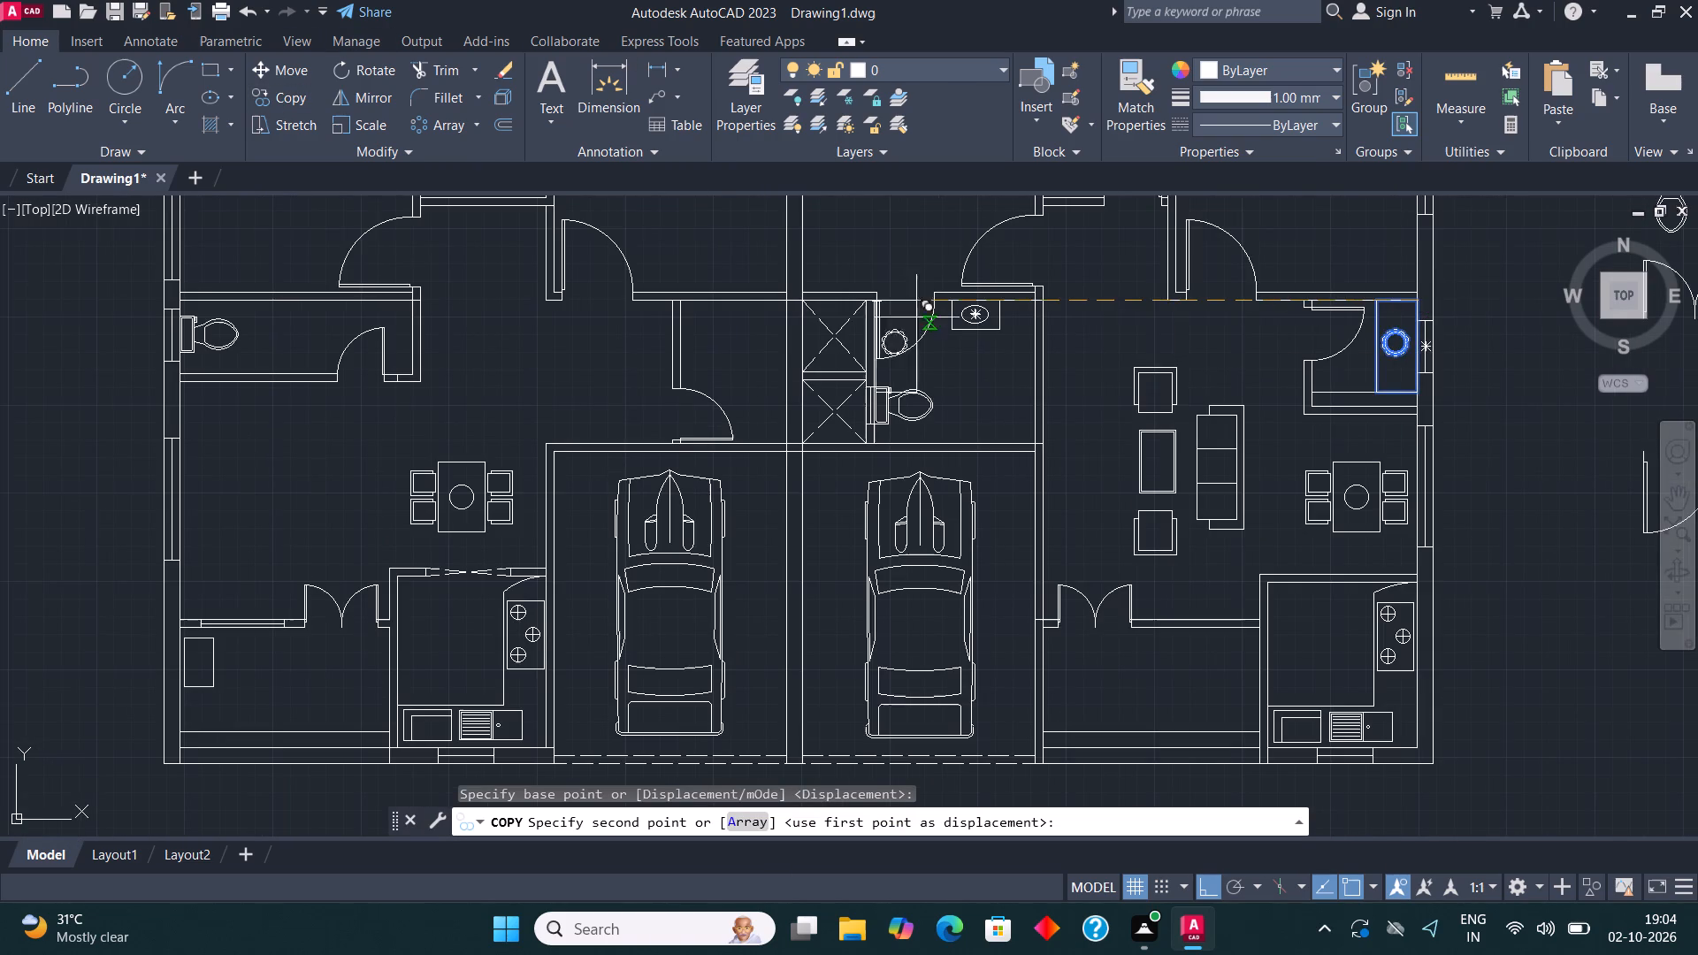
{"action": "scroll", "coordinate": [791, 313], "scroll_direction": "up", "scroll_amount": 3}
{"action": "left_click", "coordinate": [753, 266]}
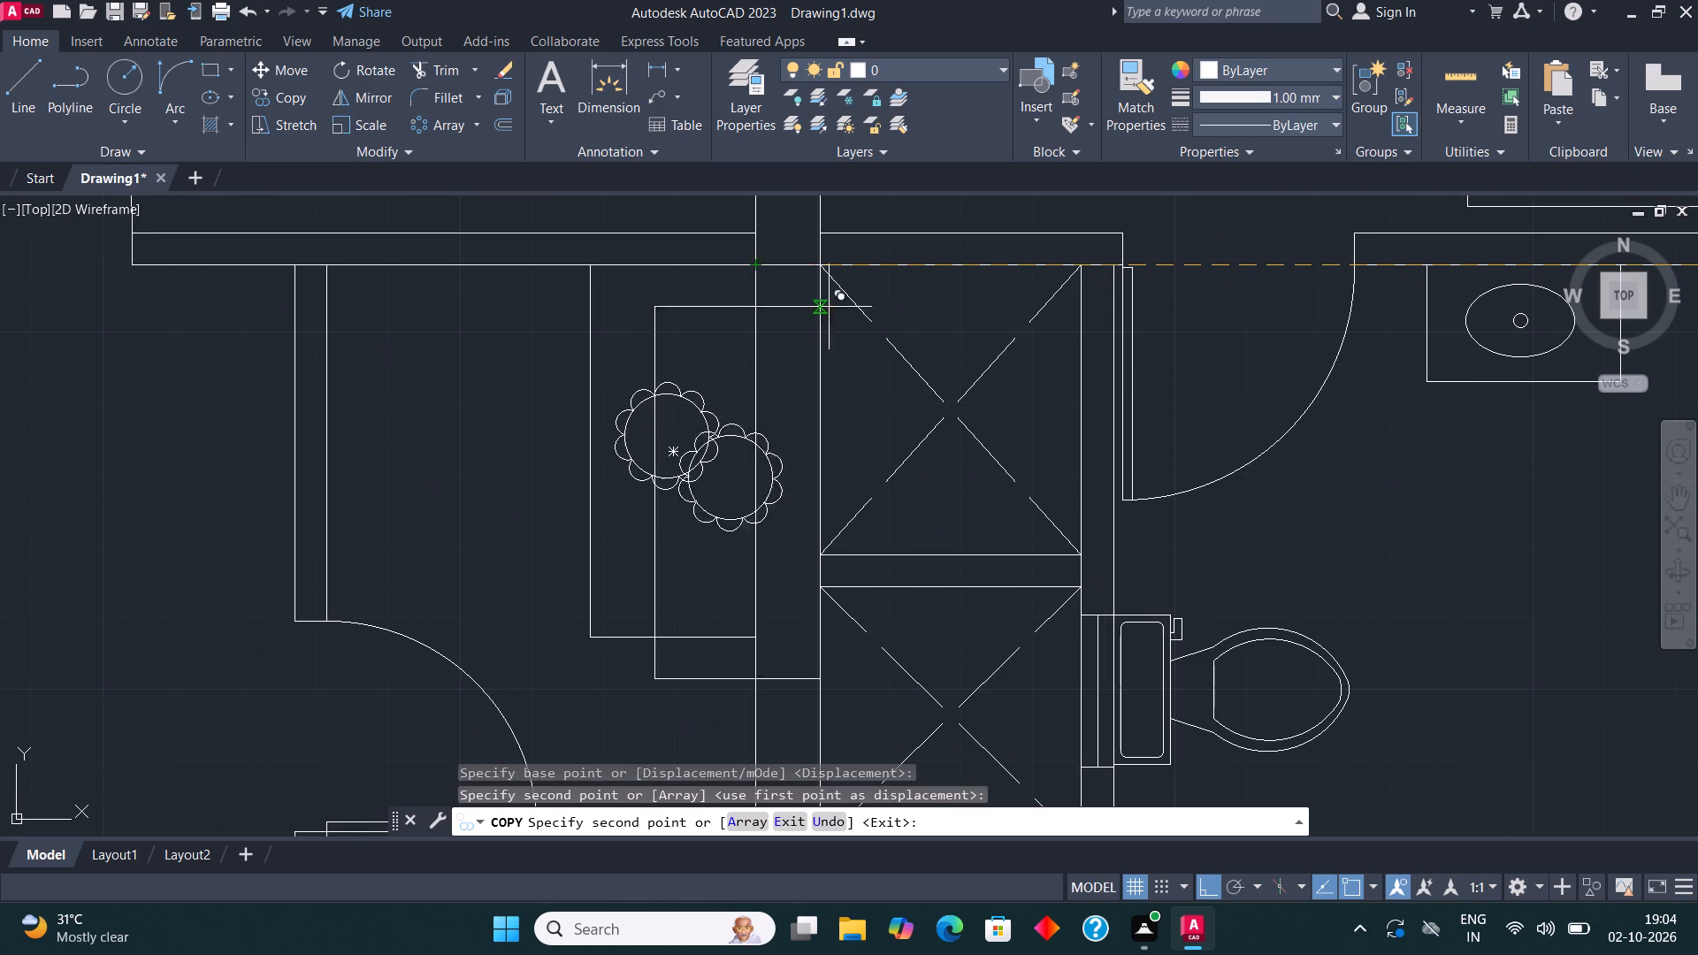
{"action": "scroll", "coordinate": [854, 327], "scroll_direction": "down", "scroll_amount": 2}
{"action": "key", "text": "Escape"}
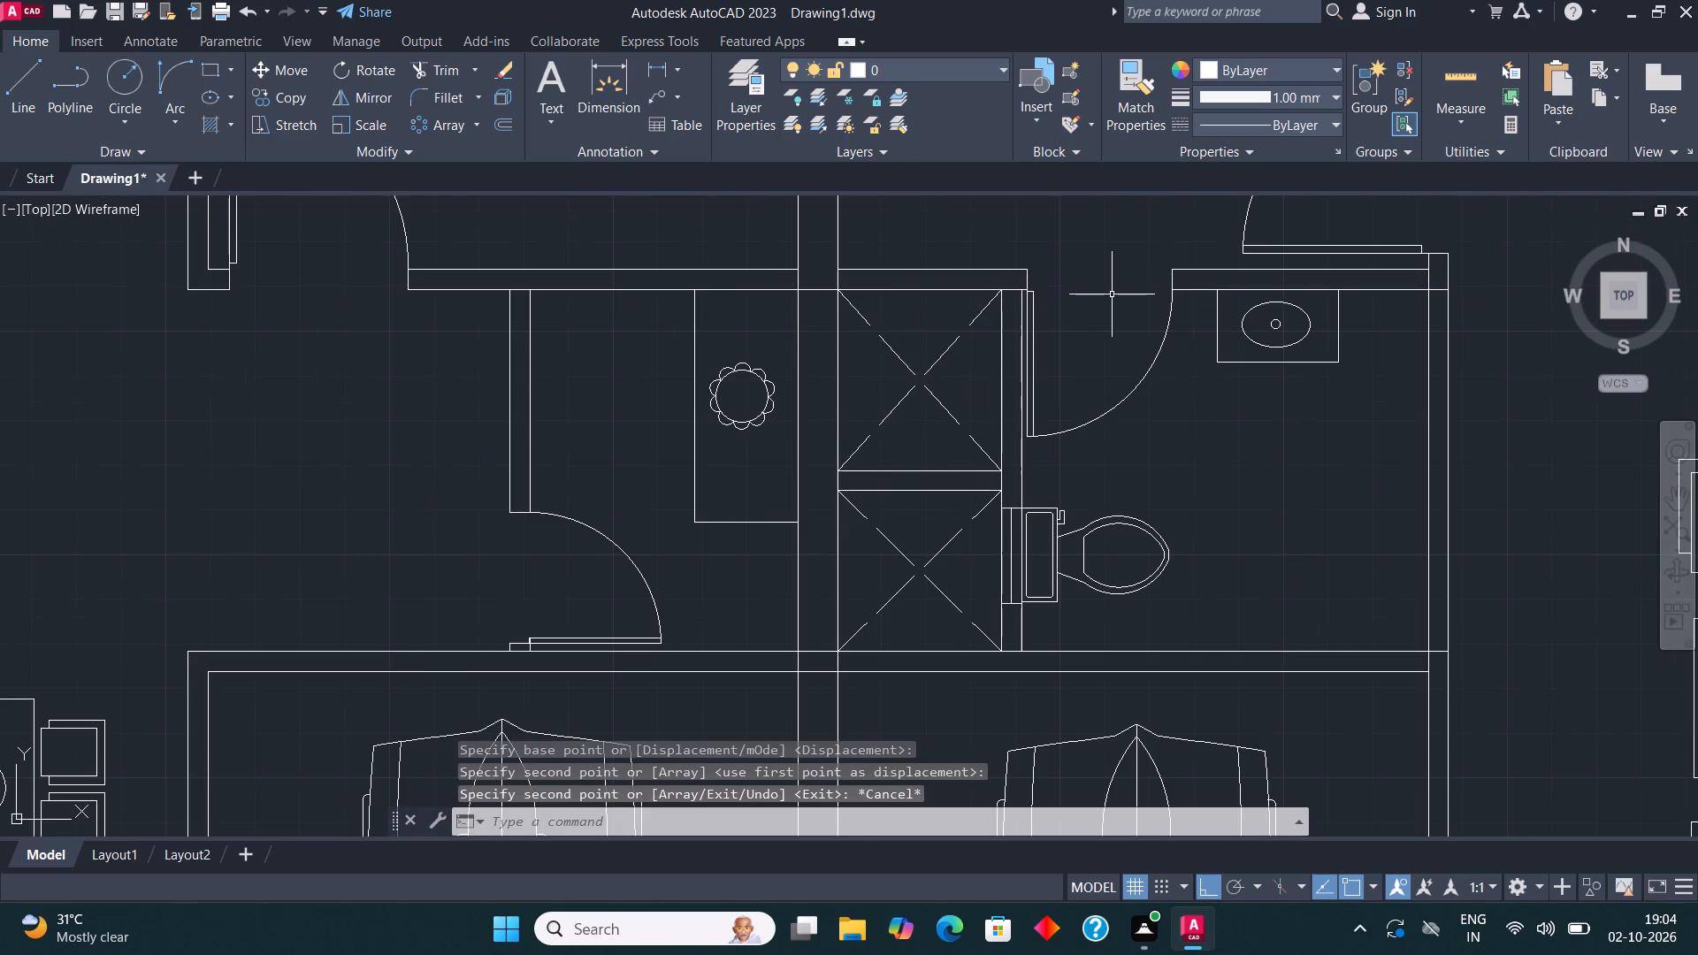
Move the copied counter and scalloped basin a short distance south along the central wall, clear of the room's north wall.
{"action": "scroll", "coordinate": [1112, 294], "scroll_direction": "down", "scroll_amount": 2}
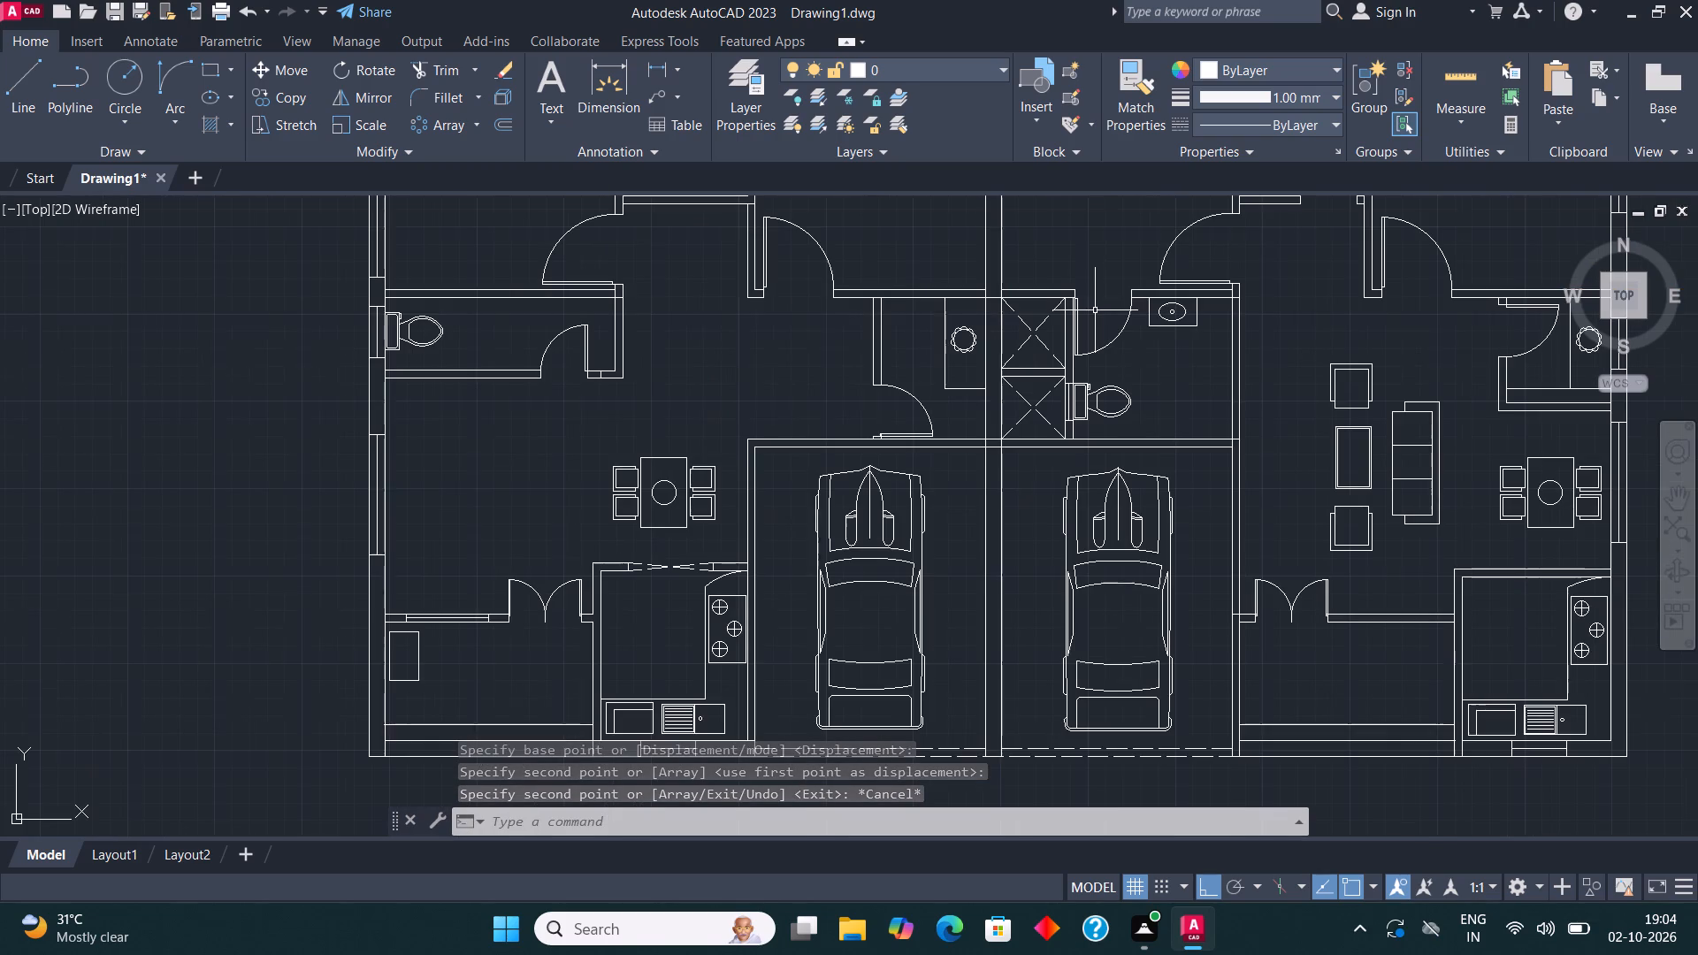
{"action": "middle_click_drag", "start_coordinate": [1042, 351], "coordinate": [1029, 409]}
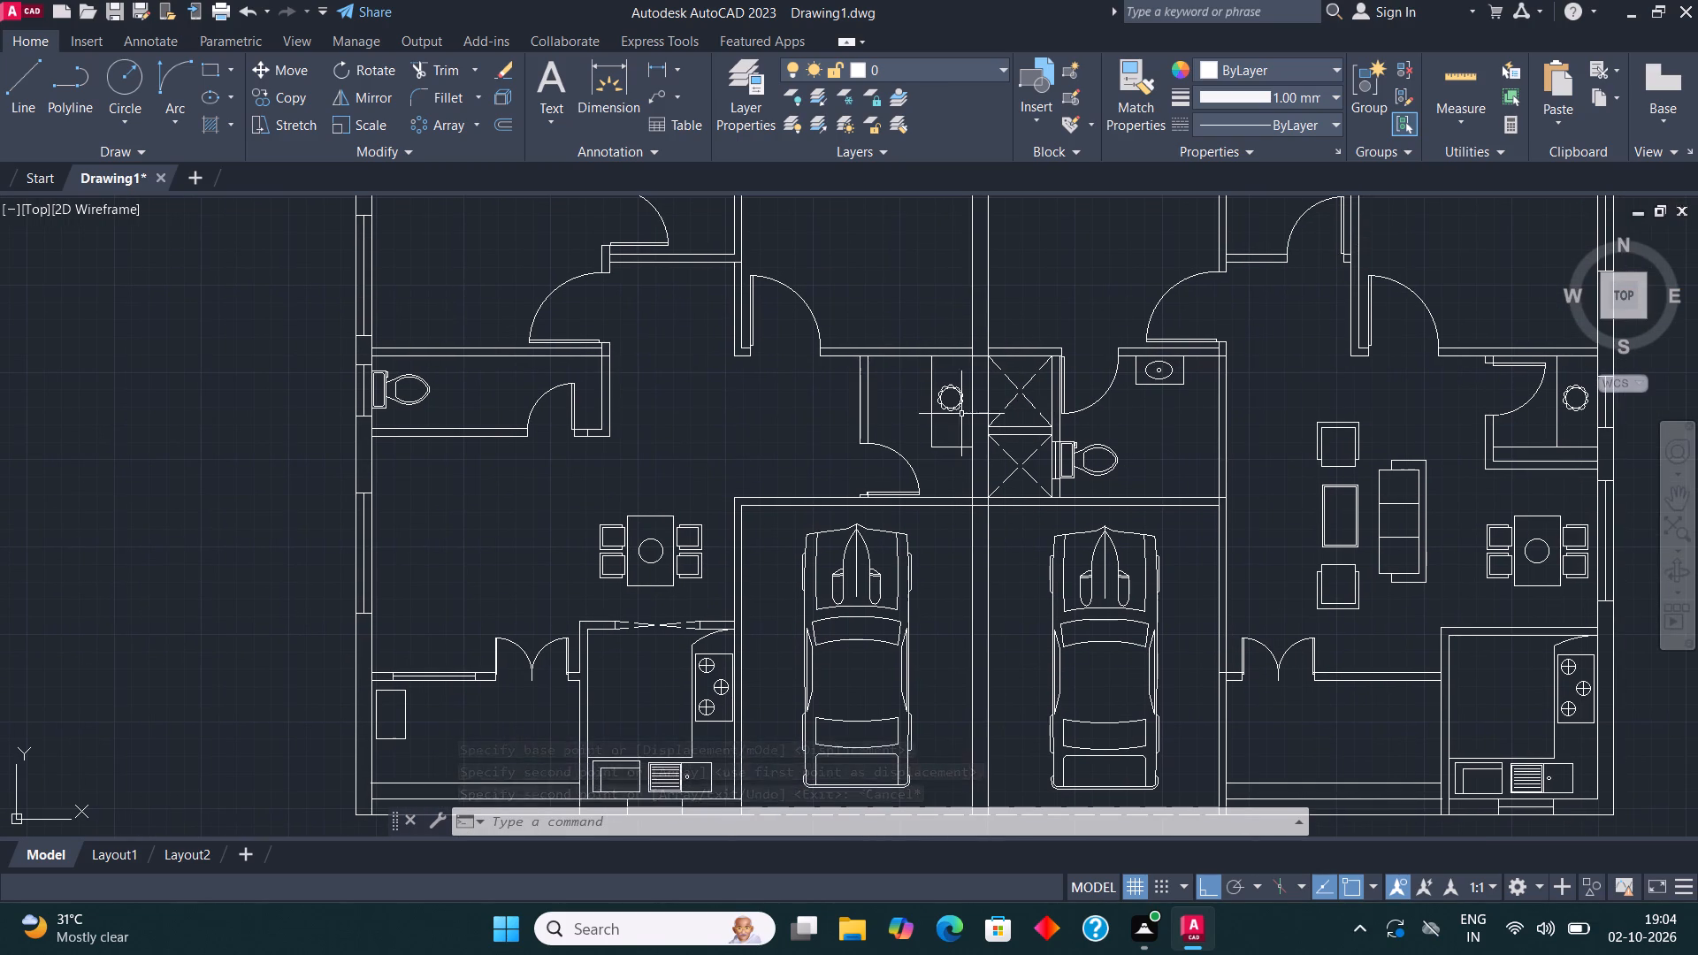
{"action": "scroll", "coordinate": [947, 437], "scroll_direction": "up", "scroll_amount": 1}
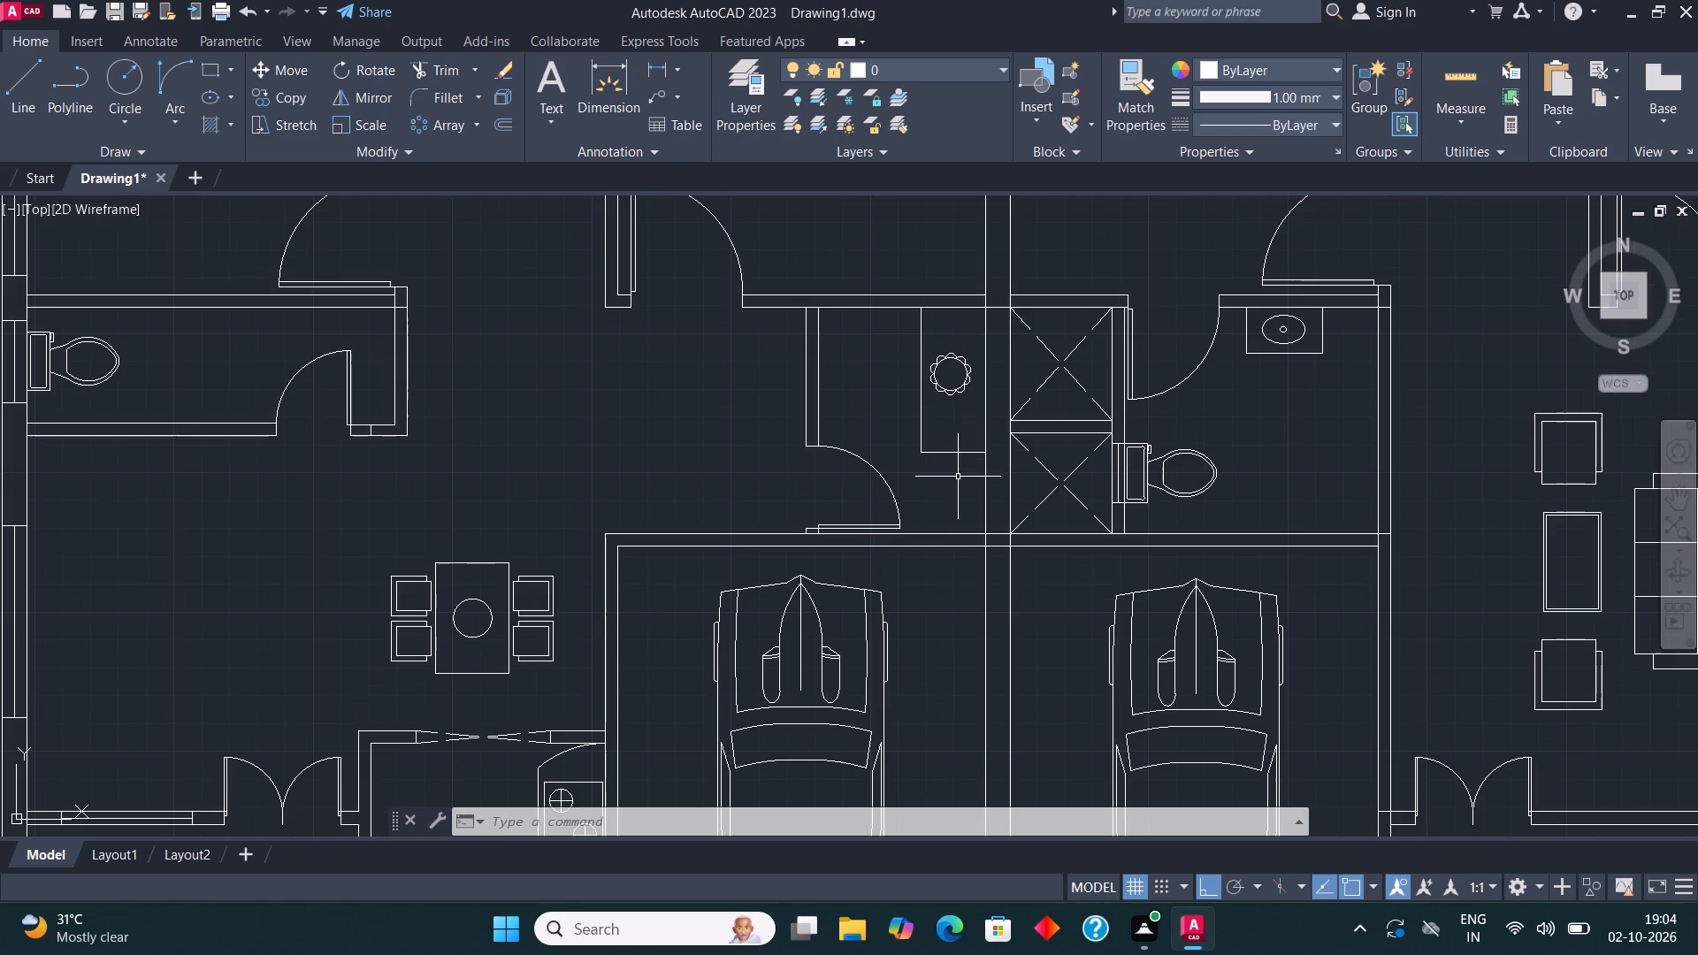
{"action": "left_click", "coordinate": [965, 476]}
{"action": "left_click", "coordinate": [917, 344]}
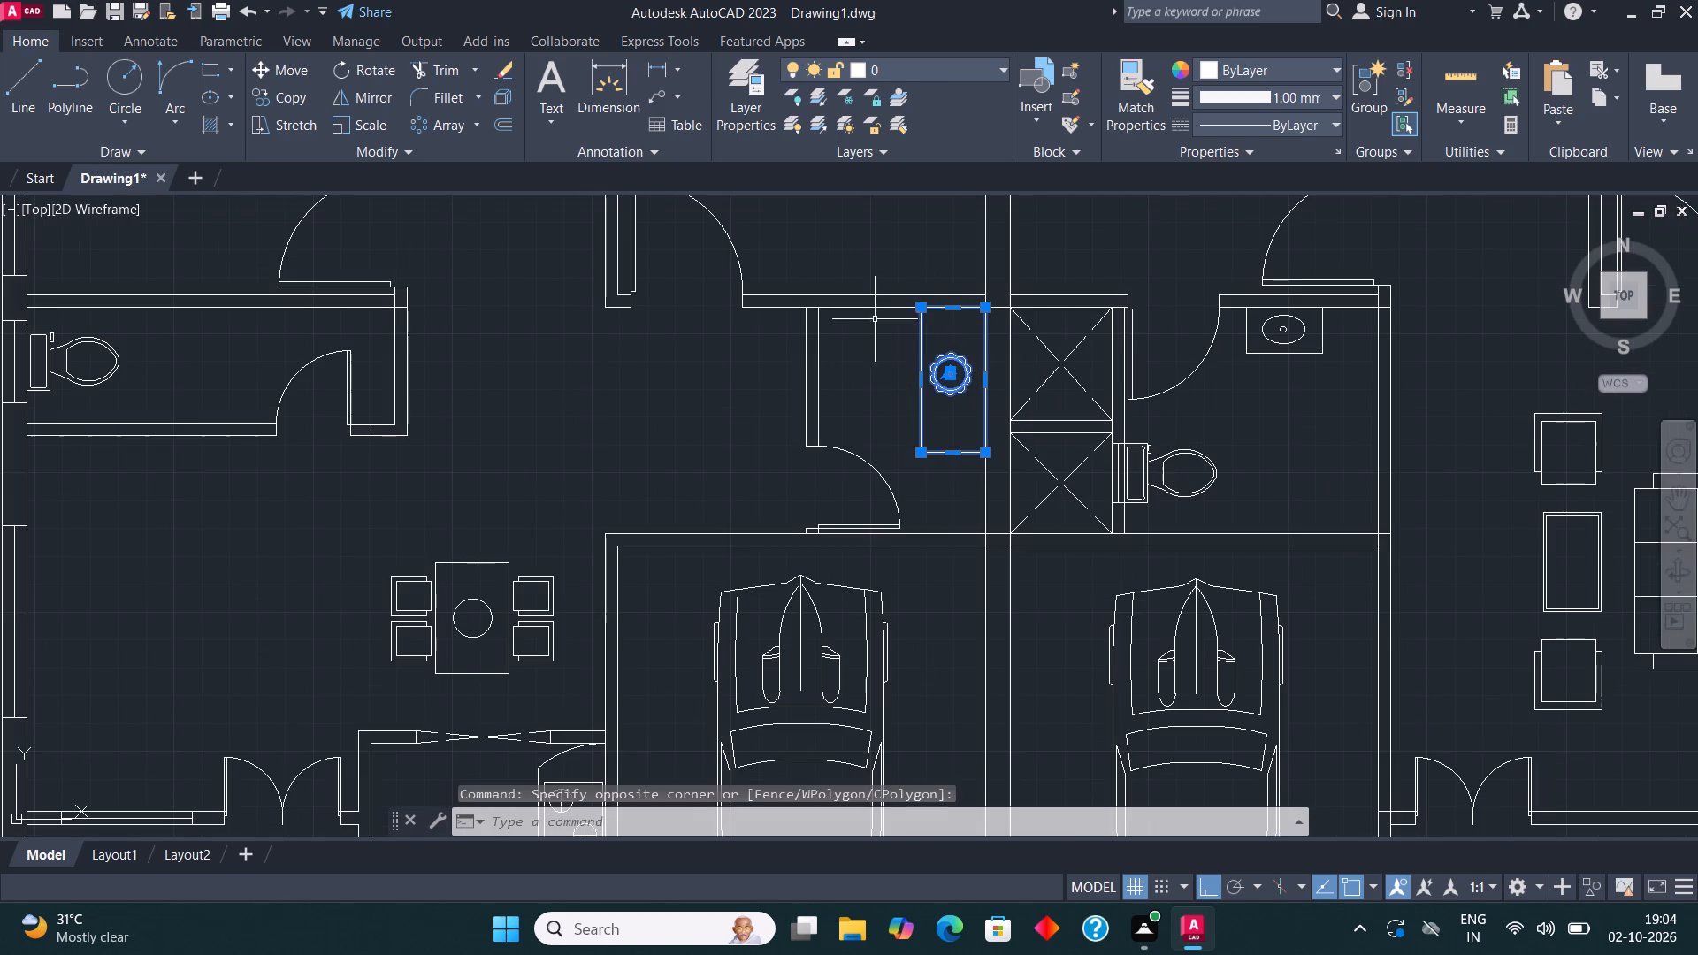
{"action": "left_click", "coordinate": [301, 70]}
{"action": "scroll", "coordinate": [995, 420], "scroll_direction": "up", "scroll_amount": 1}
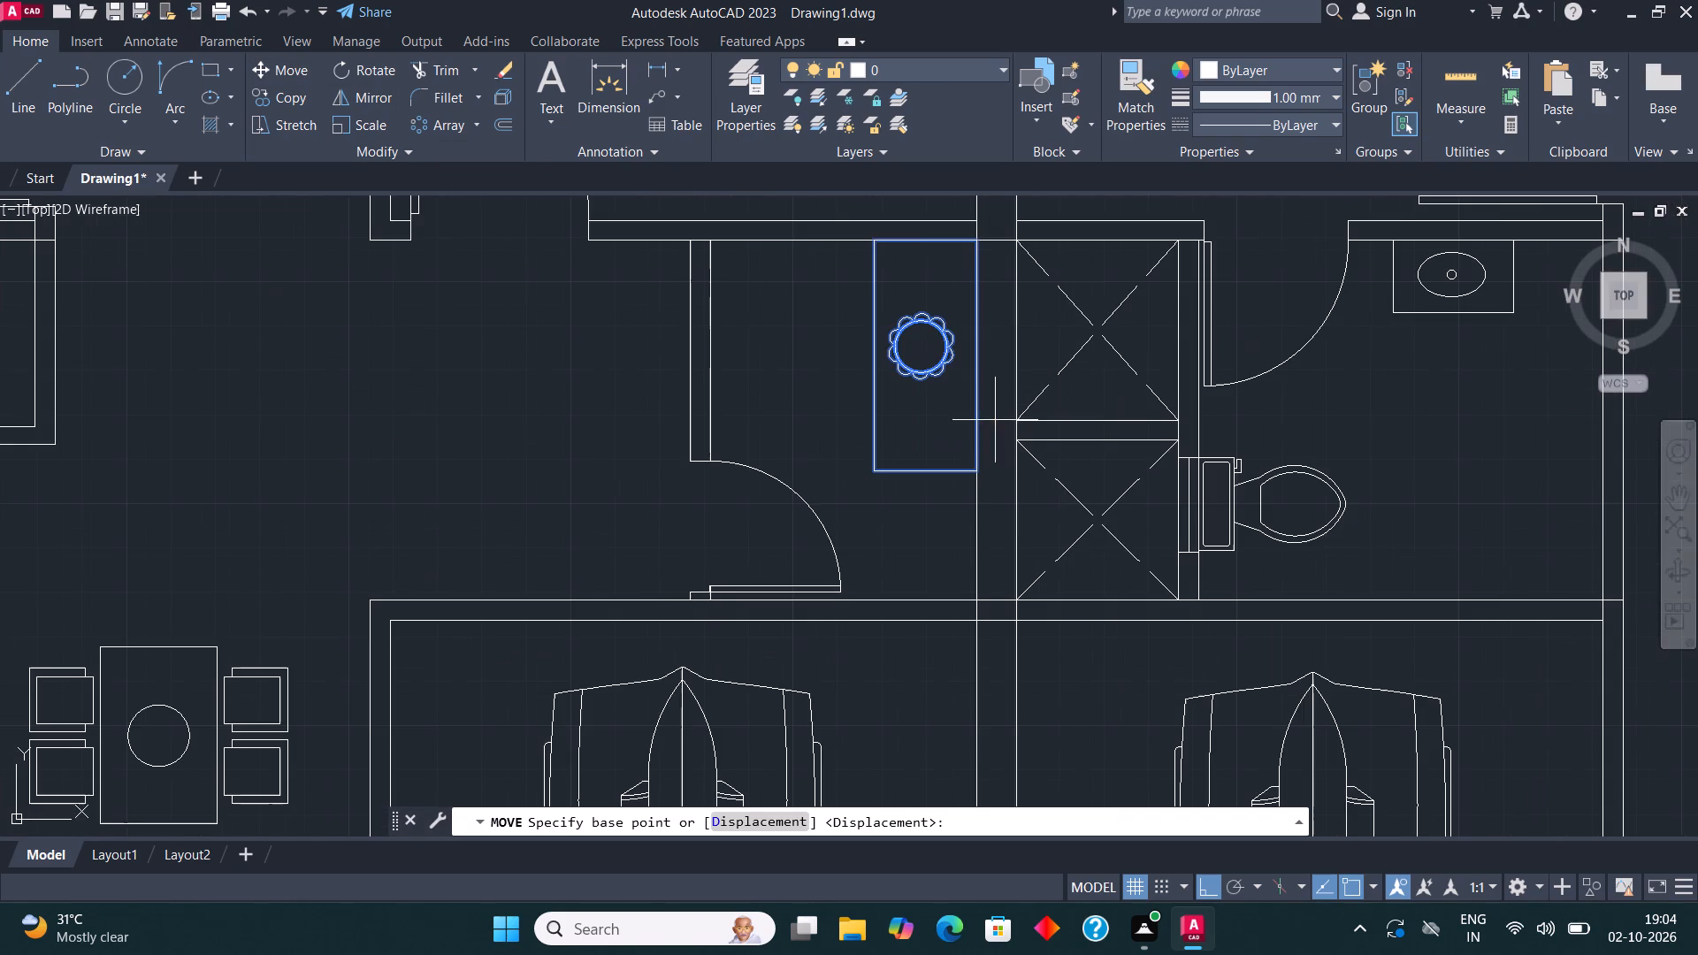
{"action": "left_click", "coordinate": [976, 392]}
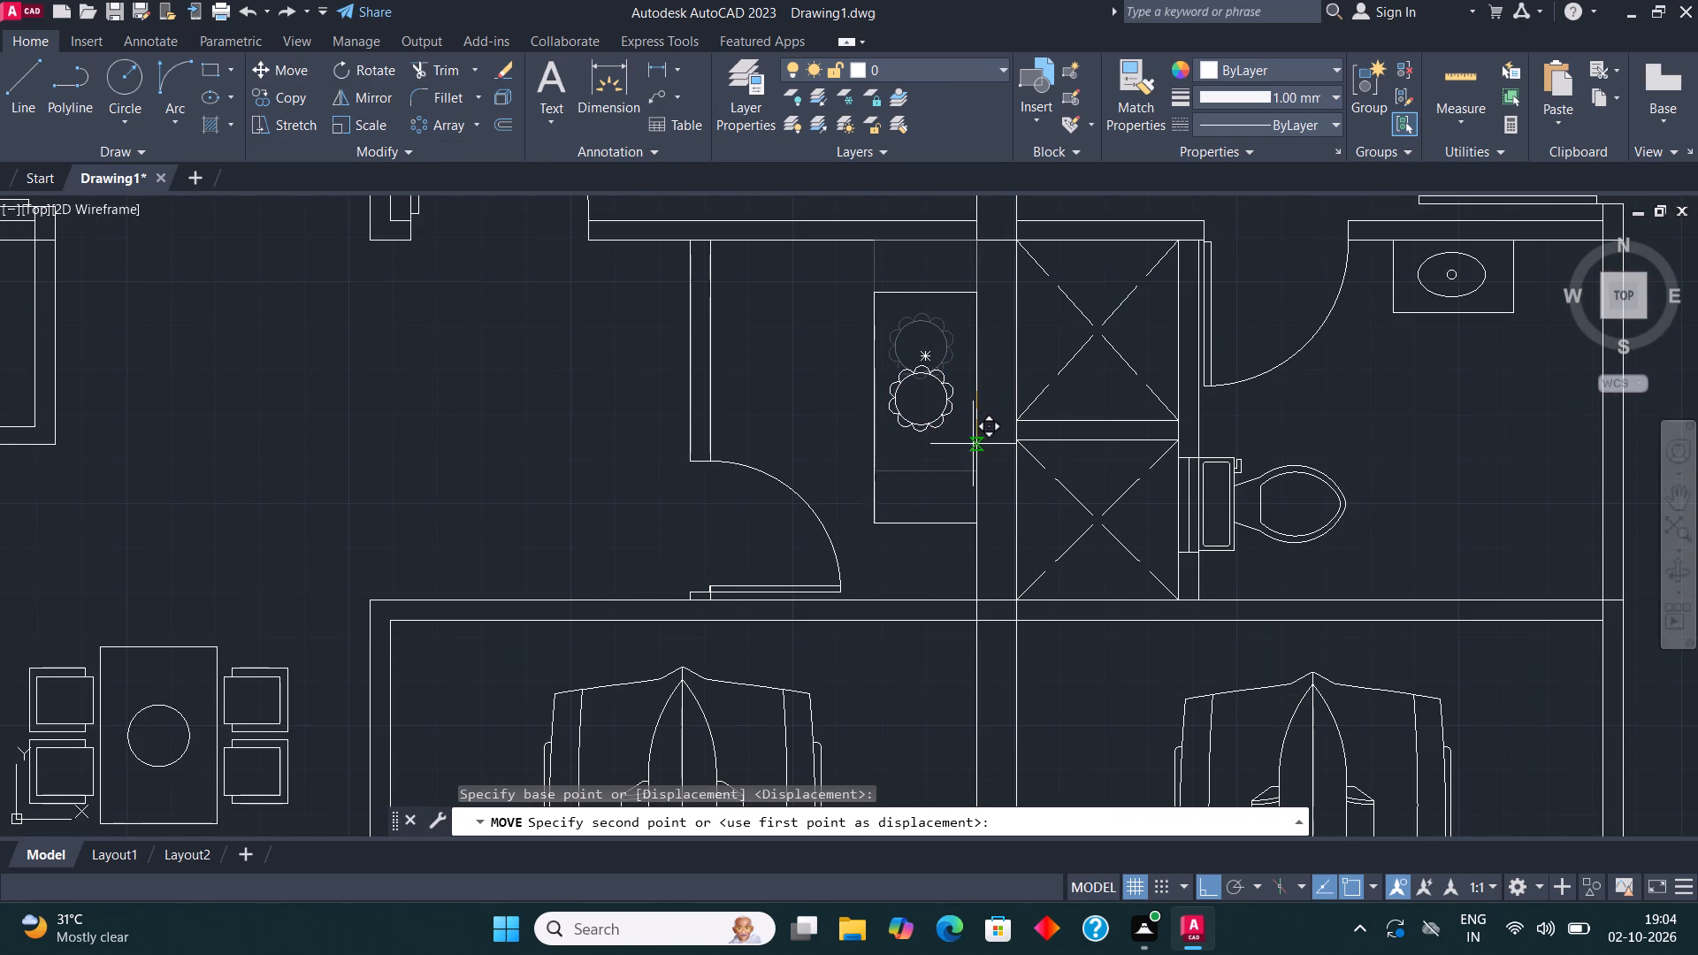
{"action": "left_click", "coordinate": [973, 443]}
{"action": "key", "text": "Escape"}
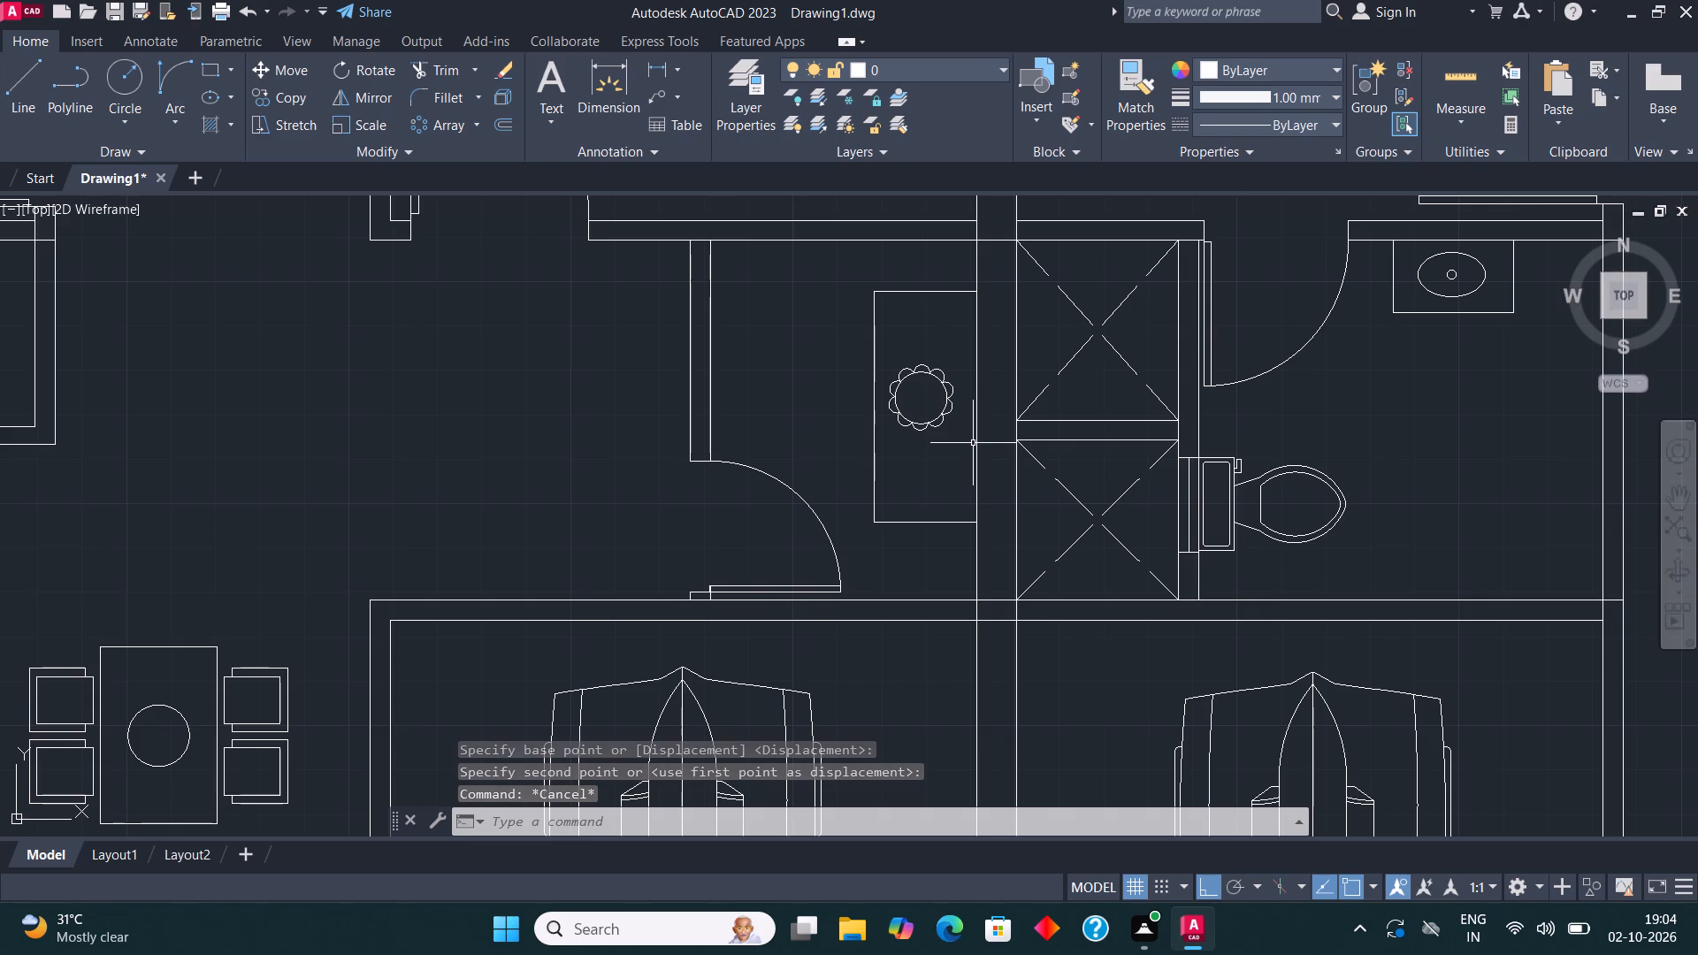
Copy the rectangular washbasin from the central bathroom to the north wall of the west unit's toilet, between toilet and door.
{"action": "scroll", "coordinate": [973, 443], "scroll_direction": "down", "scroll_amount": 3}
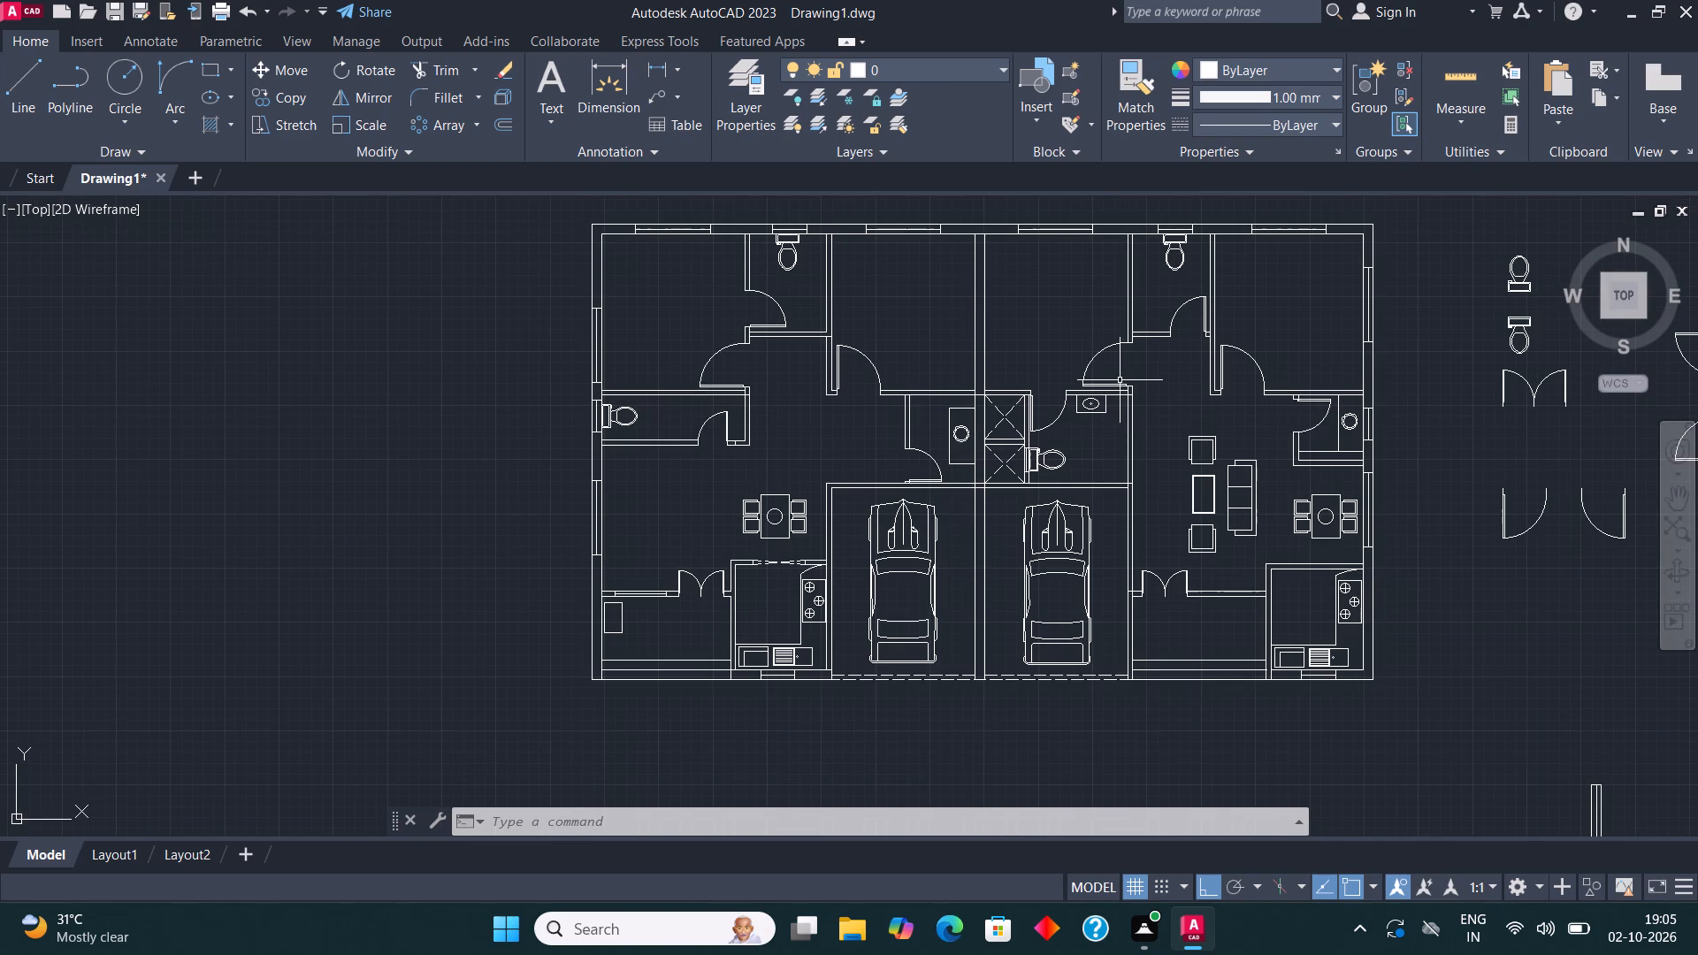
{"action": "scroll", "coordinate": [1122, 405], "scroll_direction": "up", "scroll_amount": 2}
{"action": "left_click", "coordinate": [1077, 439]}
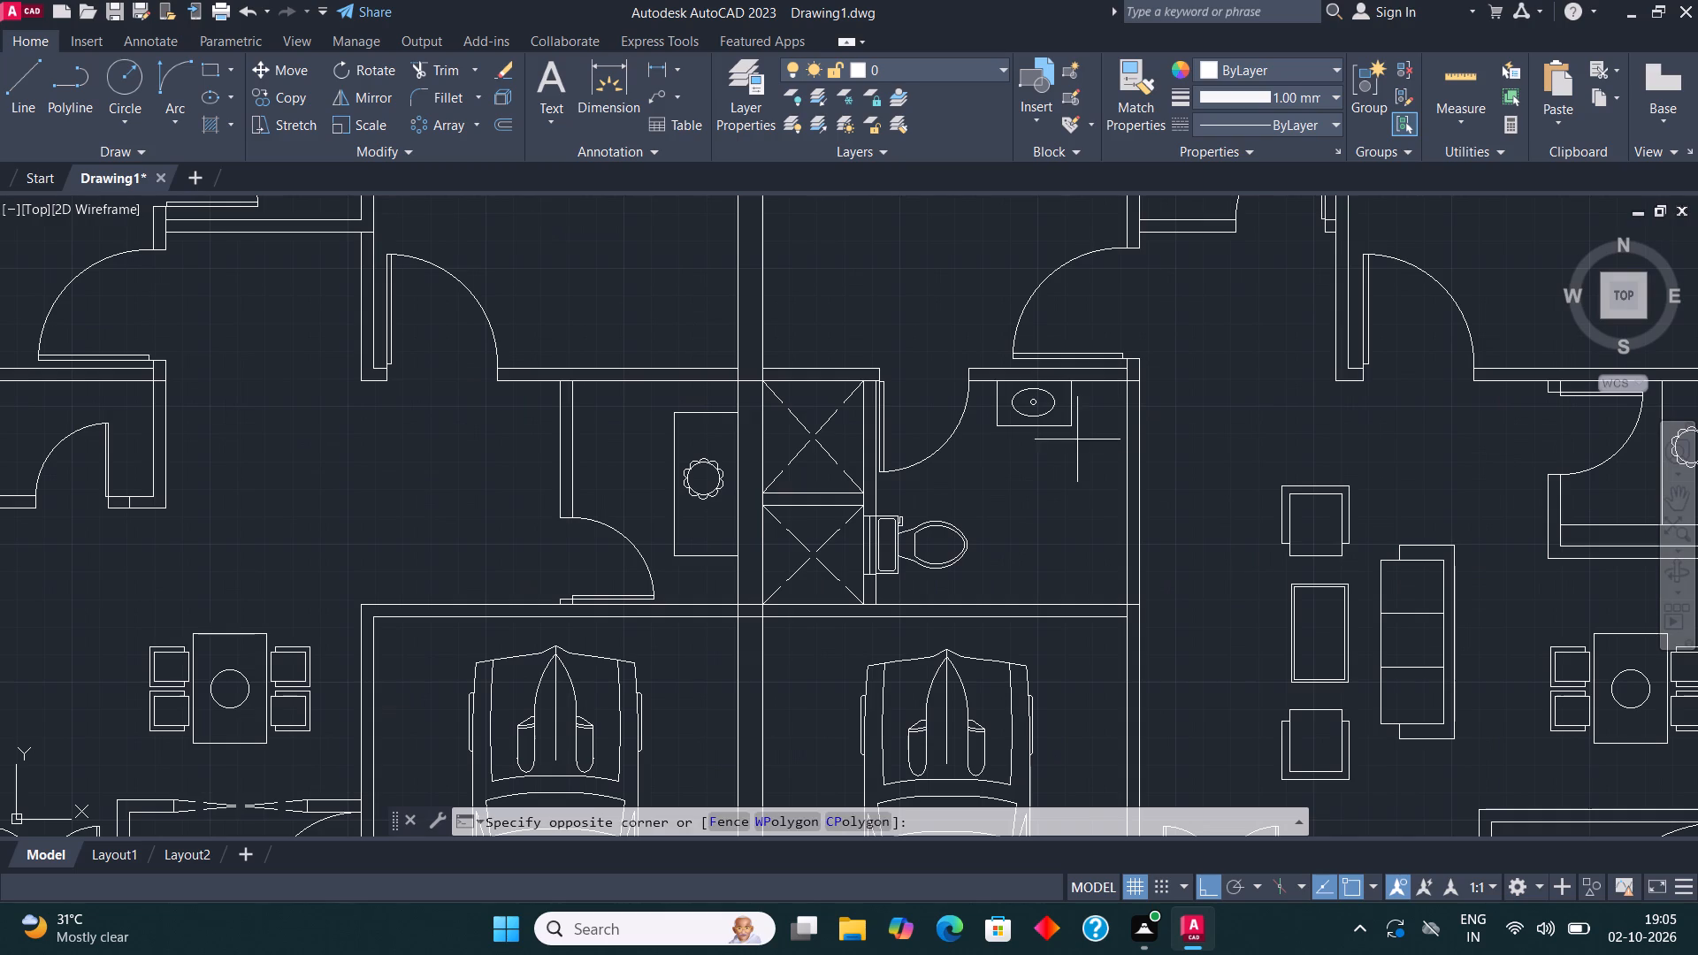
{"action": "left_click", "coordinate": [1017, 394]}
{"action": "left_click", "coordinate": [295, 103]}
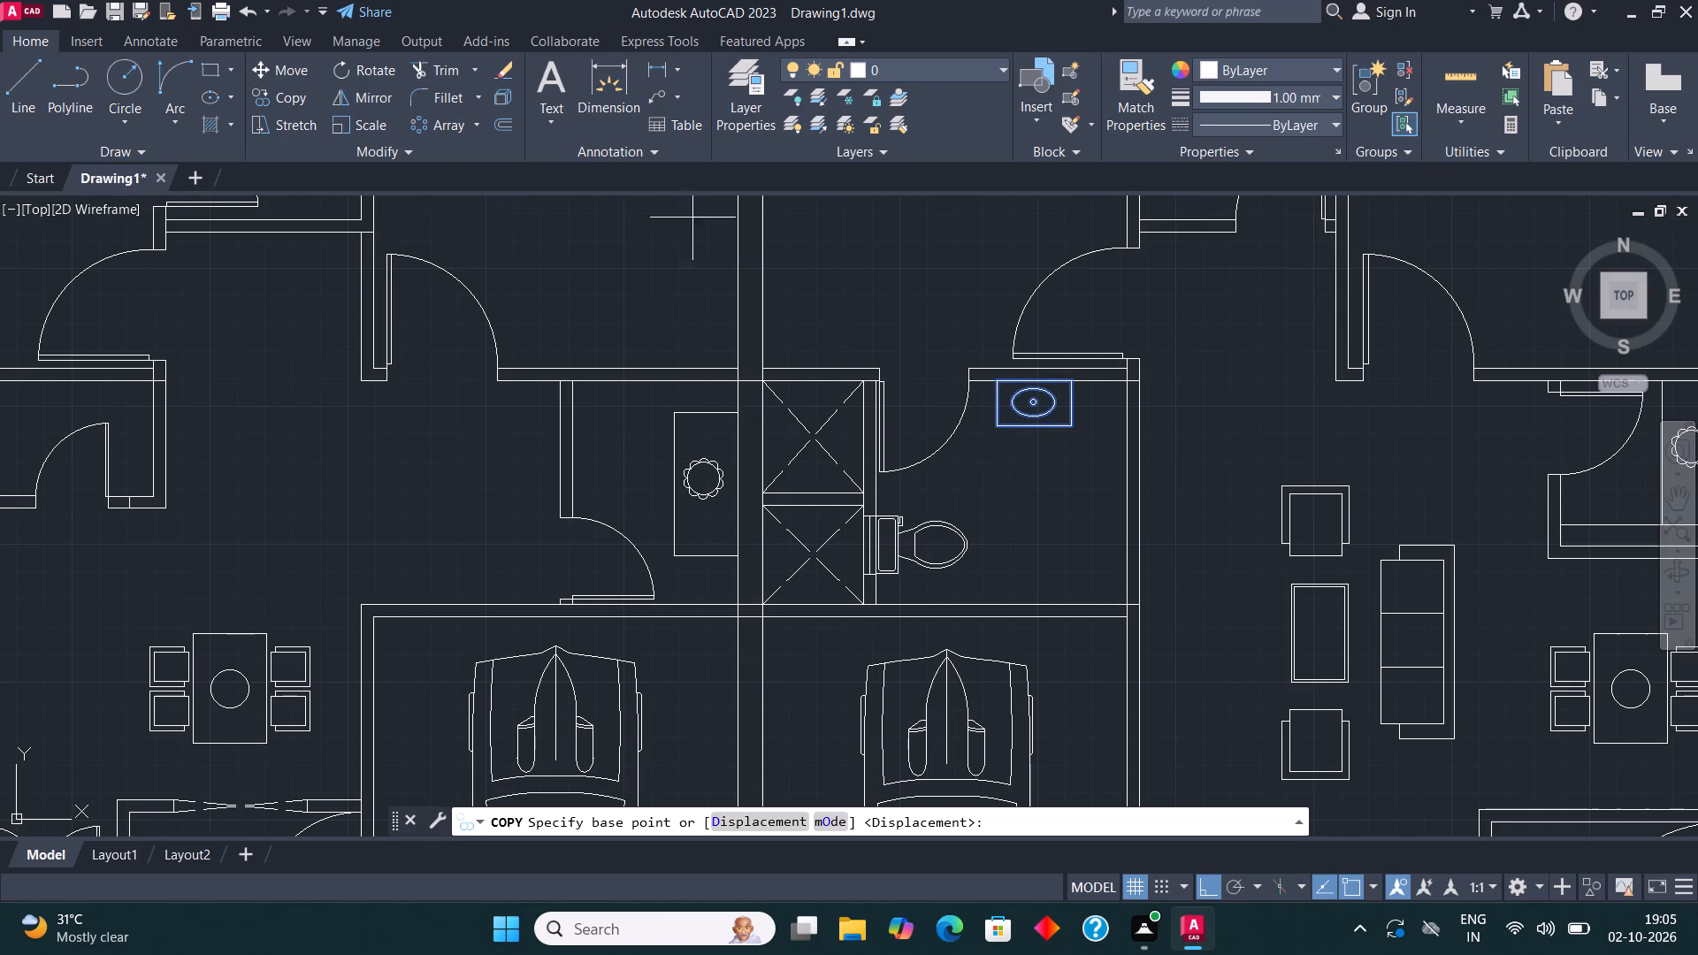
{"action": "left_click", "coordinate": [995, 378]}
{"action": "scroll", "coordinate": [1147, 380], "scroll_direction": "down", "scroll_amount": 2}
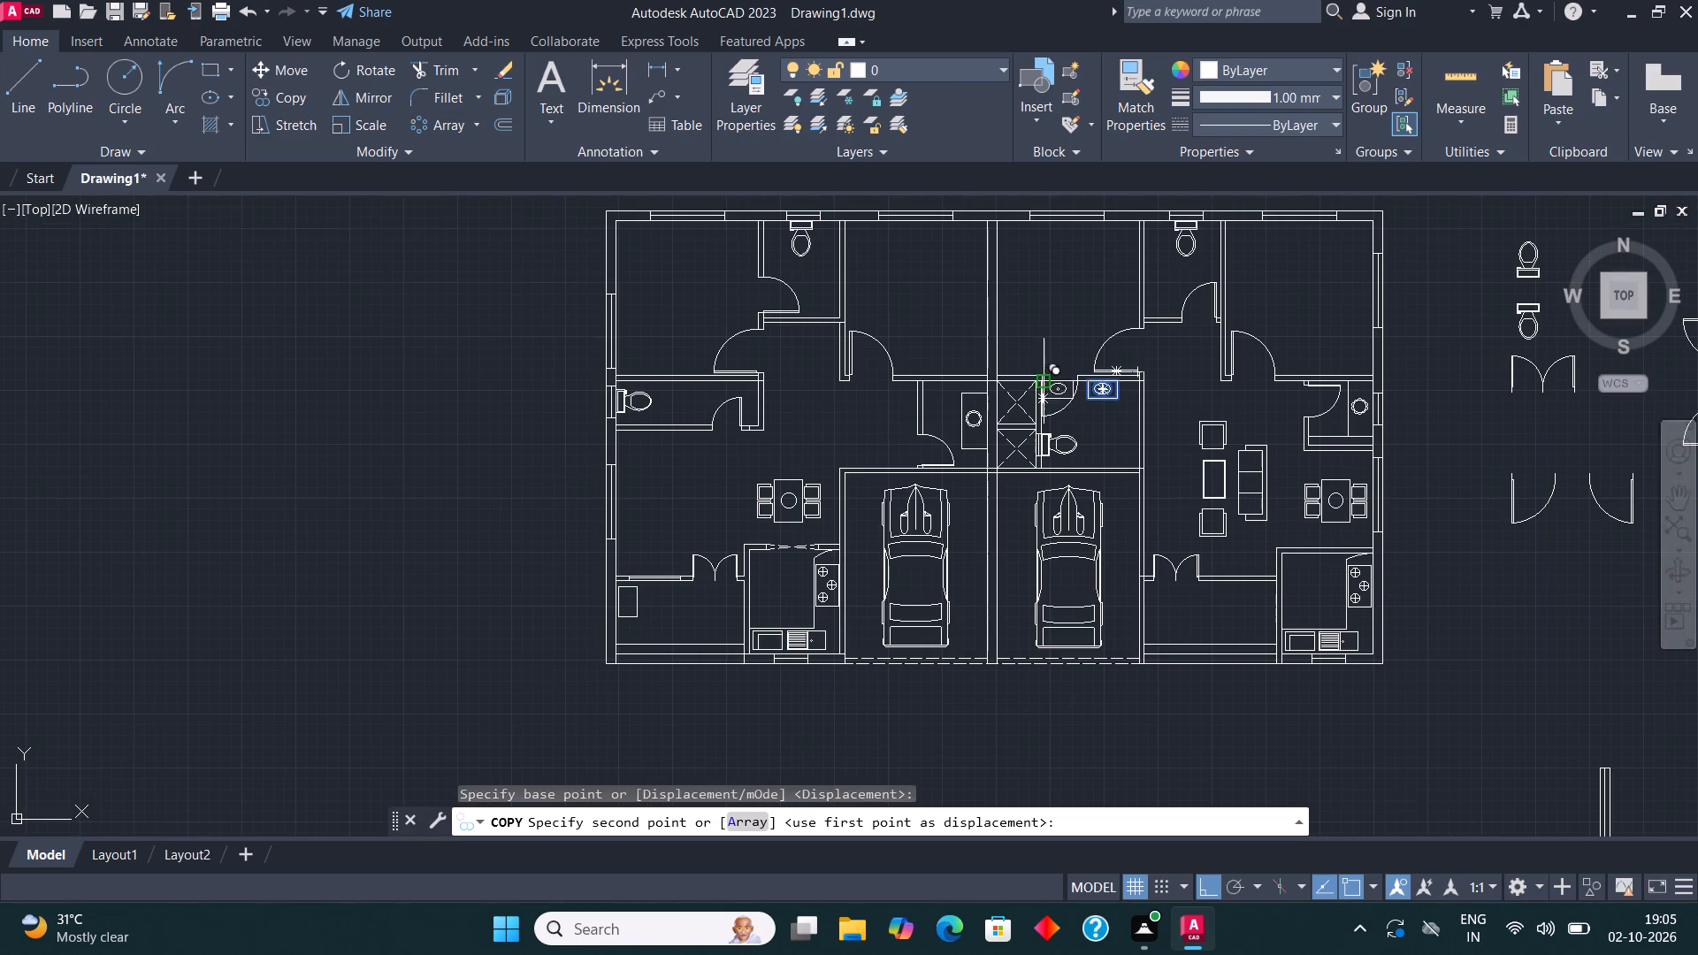
{"action": "scroll", "coordinate": [692, 392], "scroll_direction": "up", "scroll_amount": 3}
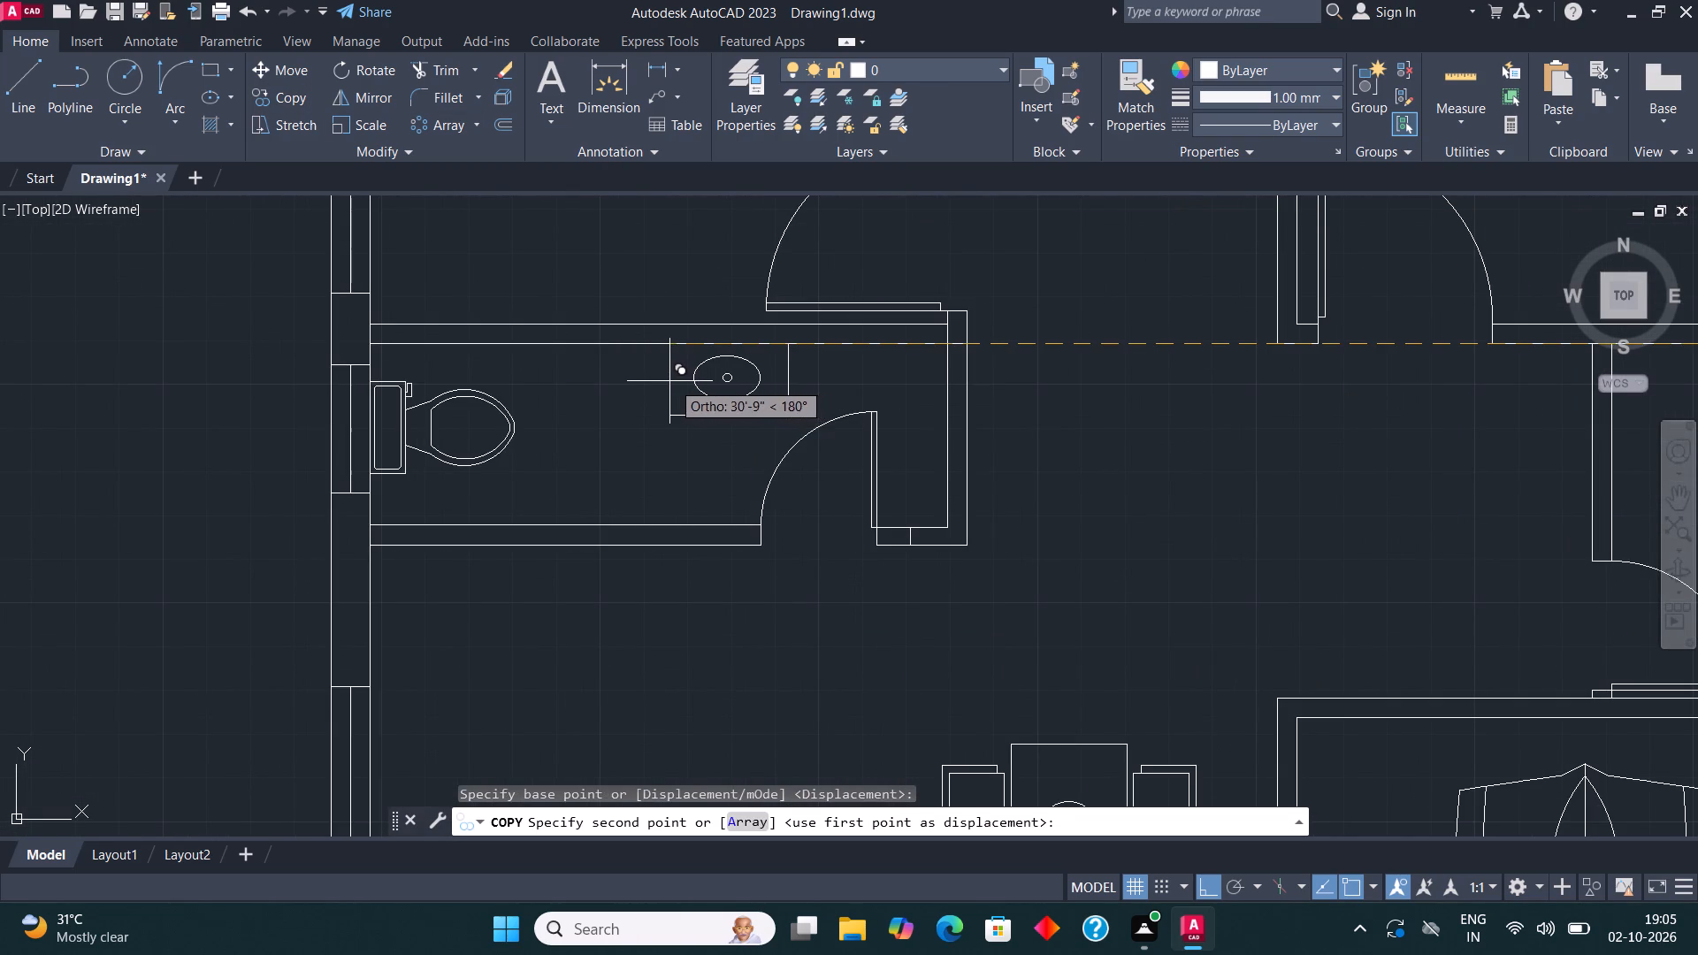
{"action": "left_click", "coordinate": [648, 381]}
{"action": "key", "text": "Escape"}
{"action": "scroll", "coordinate": [715, 348], "scroll_direction": "down", "scroll_amount": 2}
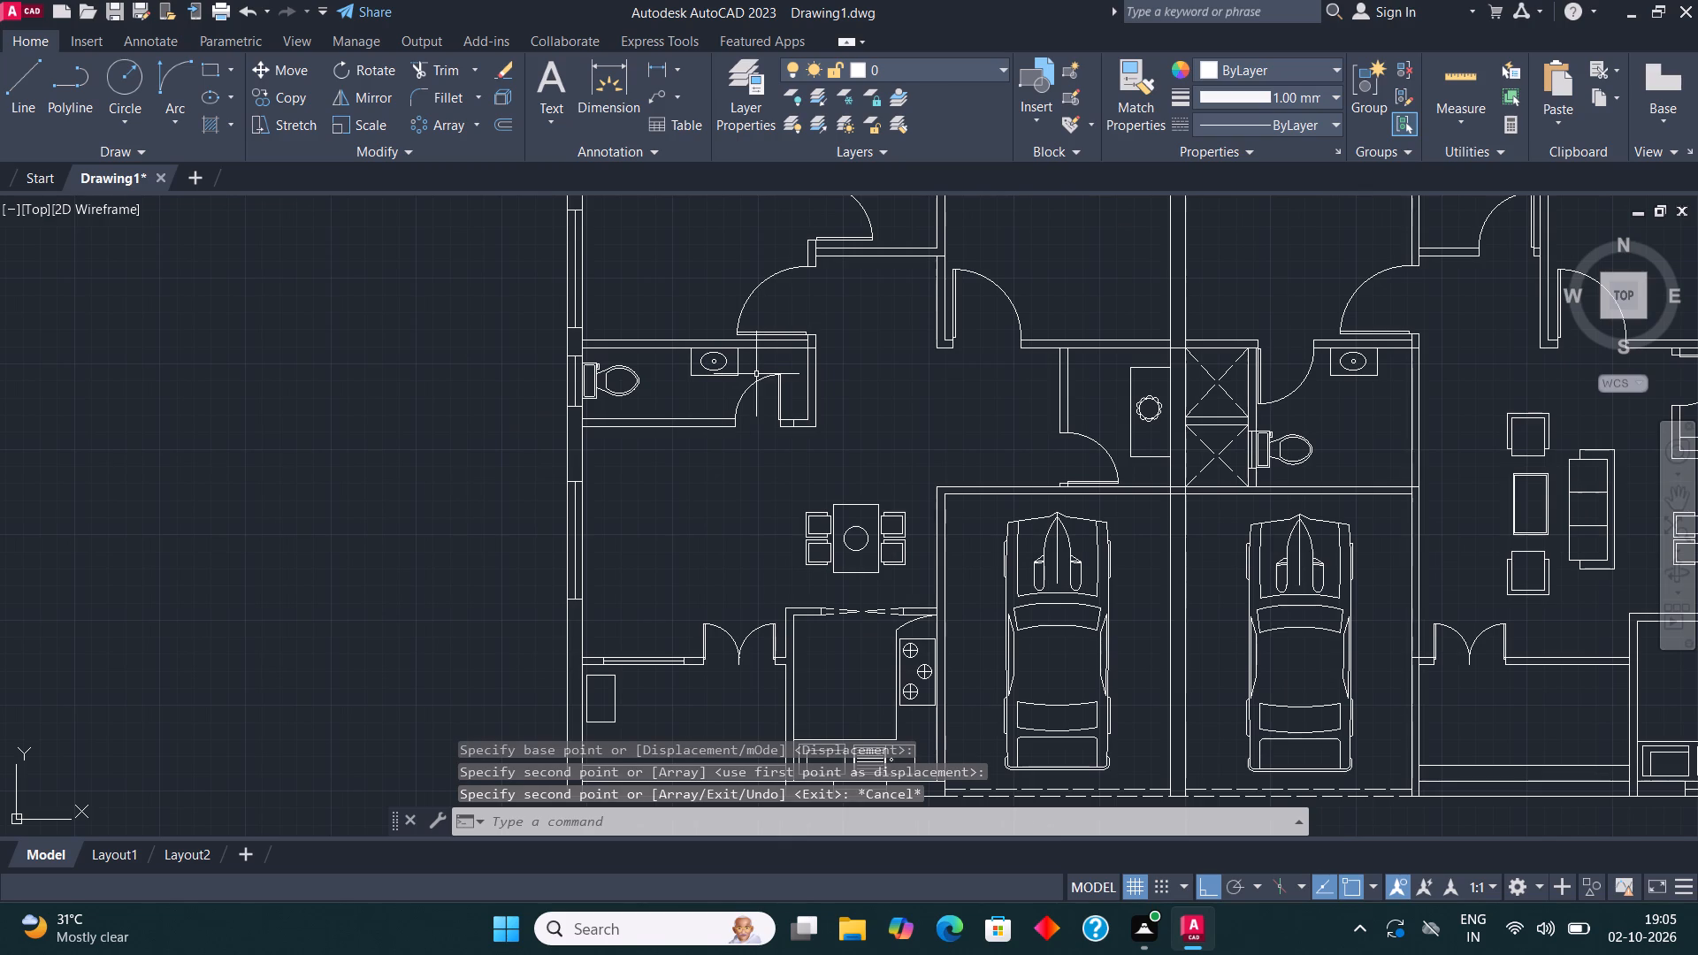
Copy the east living room's sofa, coffee table and two armchairs about 58' west, to empty space outside the plan.
{"action": "scroll", "coordinate": [761, 381], "scroll_direction": "down", "scroll_amount": 2}
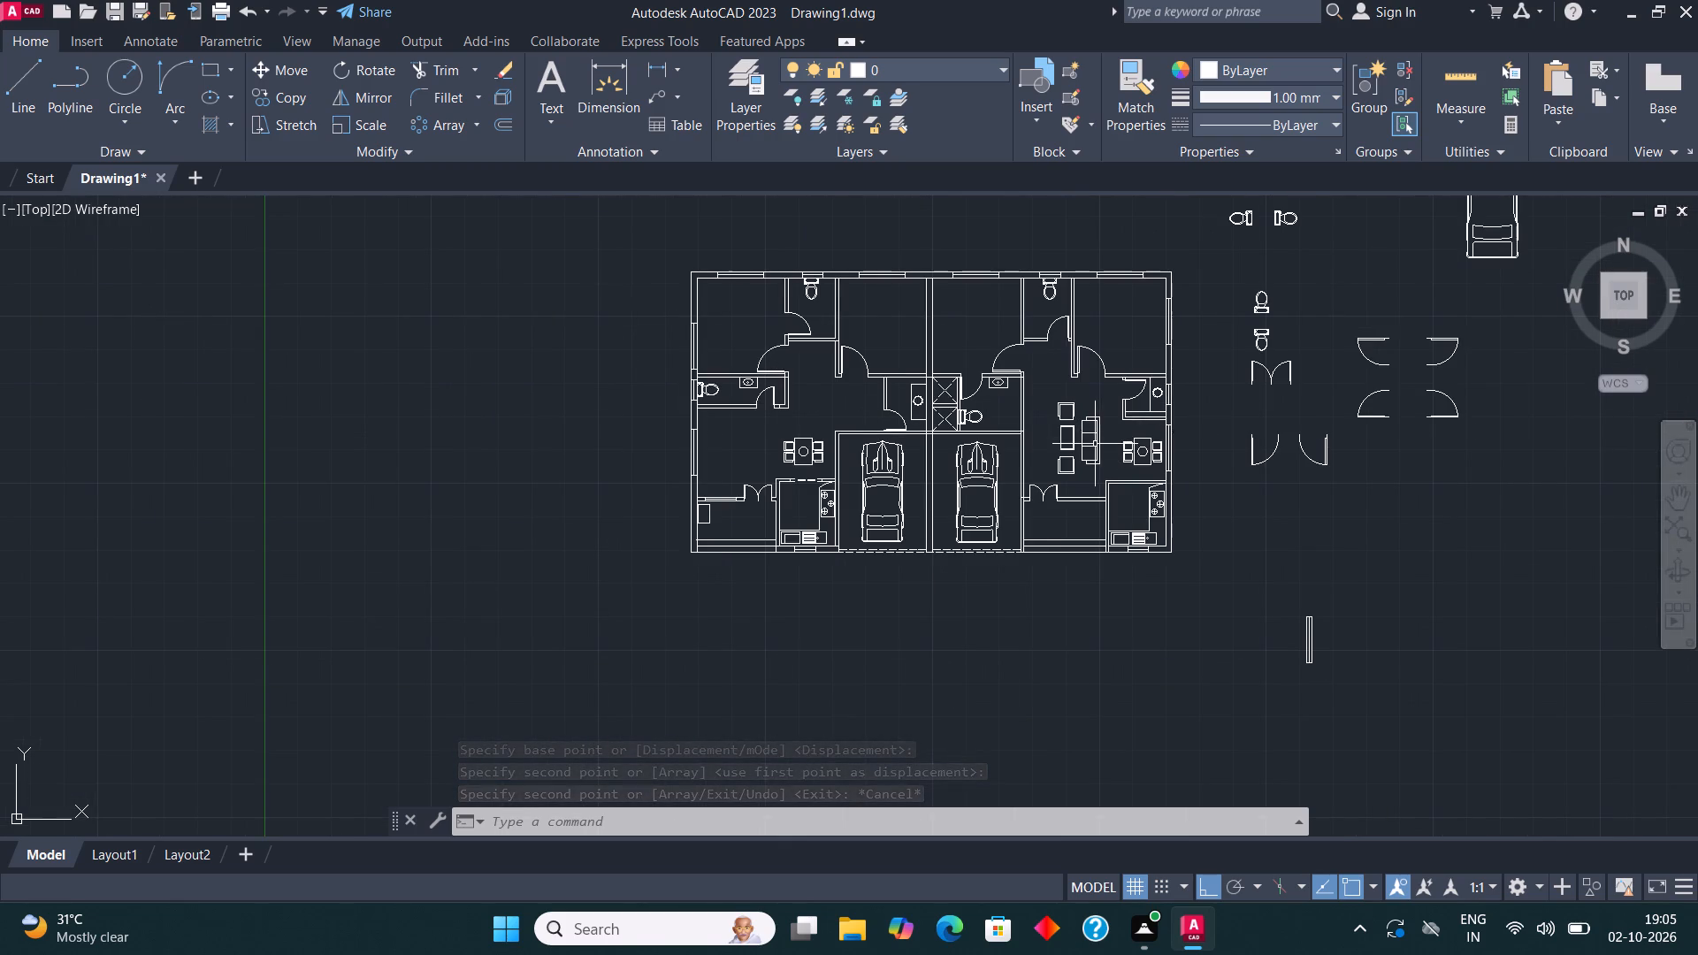
{"action": "scroll", "coordinate": [1095, 444], "scroll_direction": "up", "scroll_amount": 3}
{"action": "left_click", "coordinate": [1092, 571]}
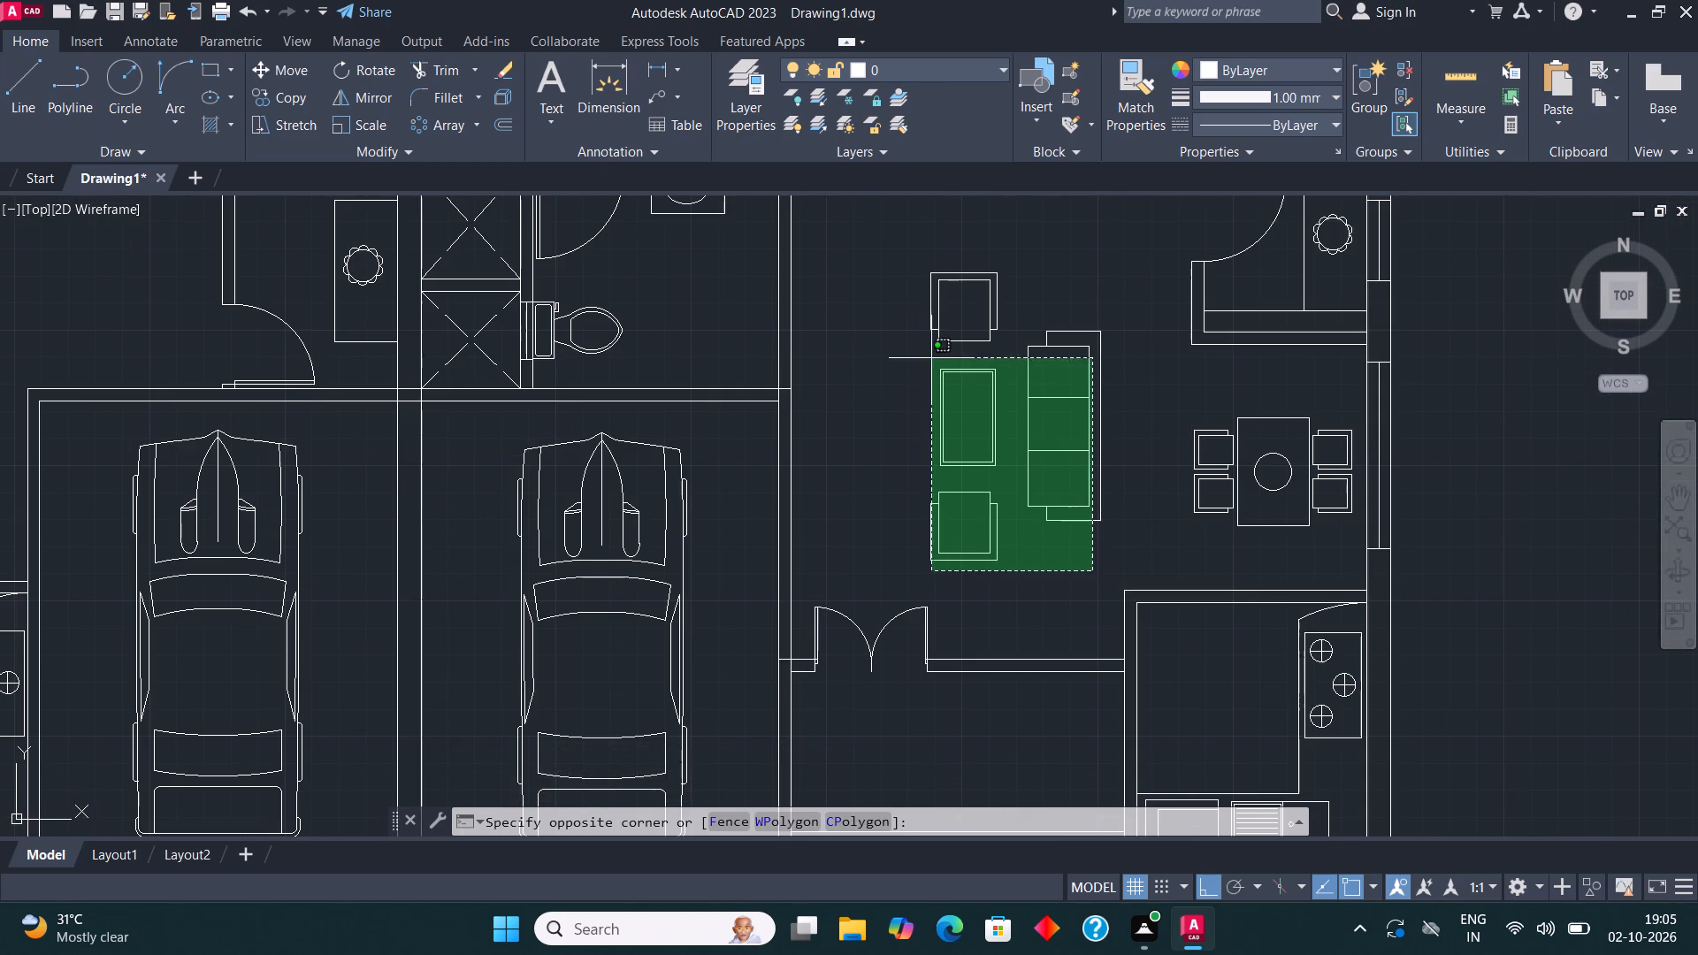
{"action": "left_click", "coordinate": [894, 265]}
{"action": "left_click", "coordinate": [1149, 546]}
{"action": "left_click", "coordinate": [968, 316]}
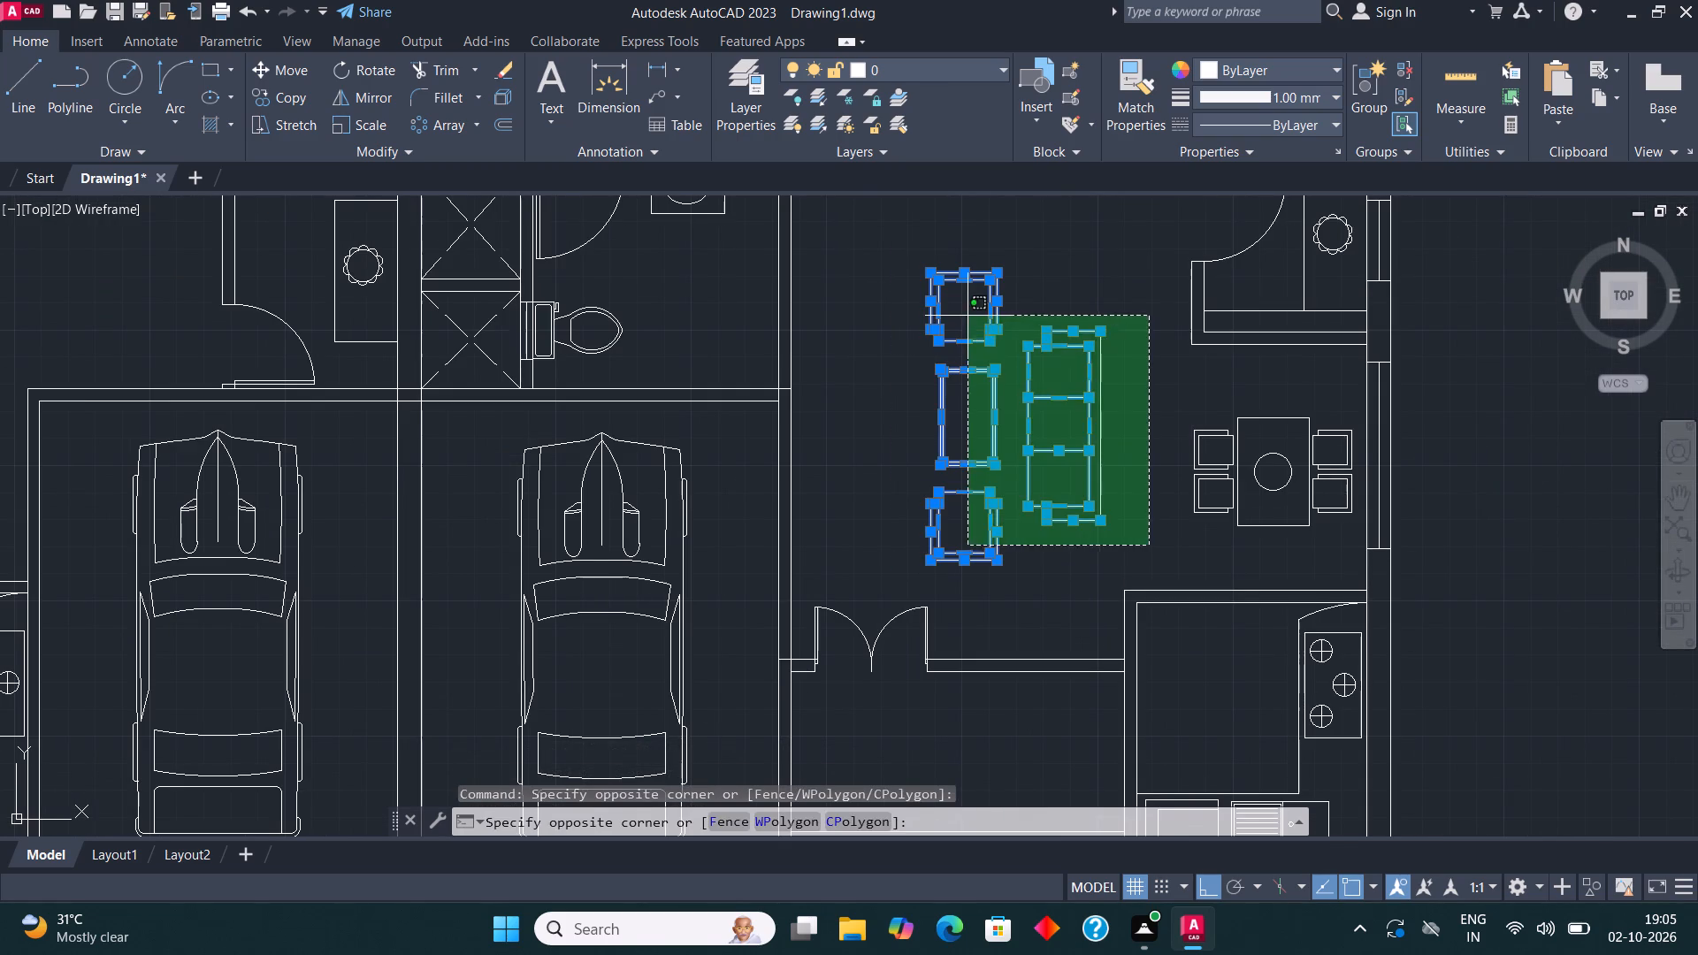
{"action": "left_click", "coordinate": [302, 95]}
{"action": "left_click", "coordinate": [1013, 412]}
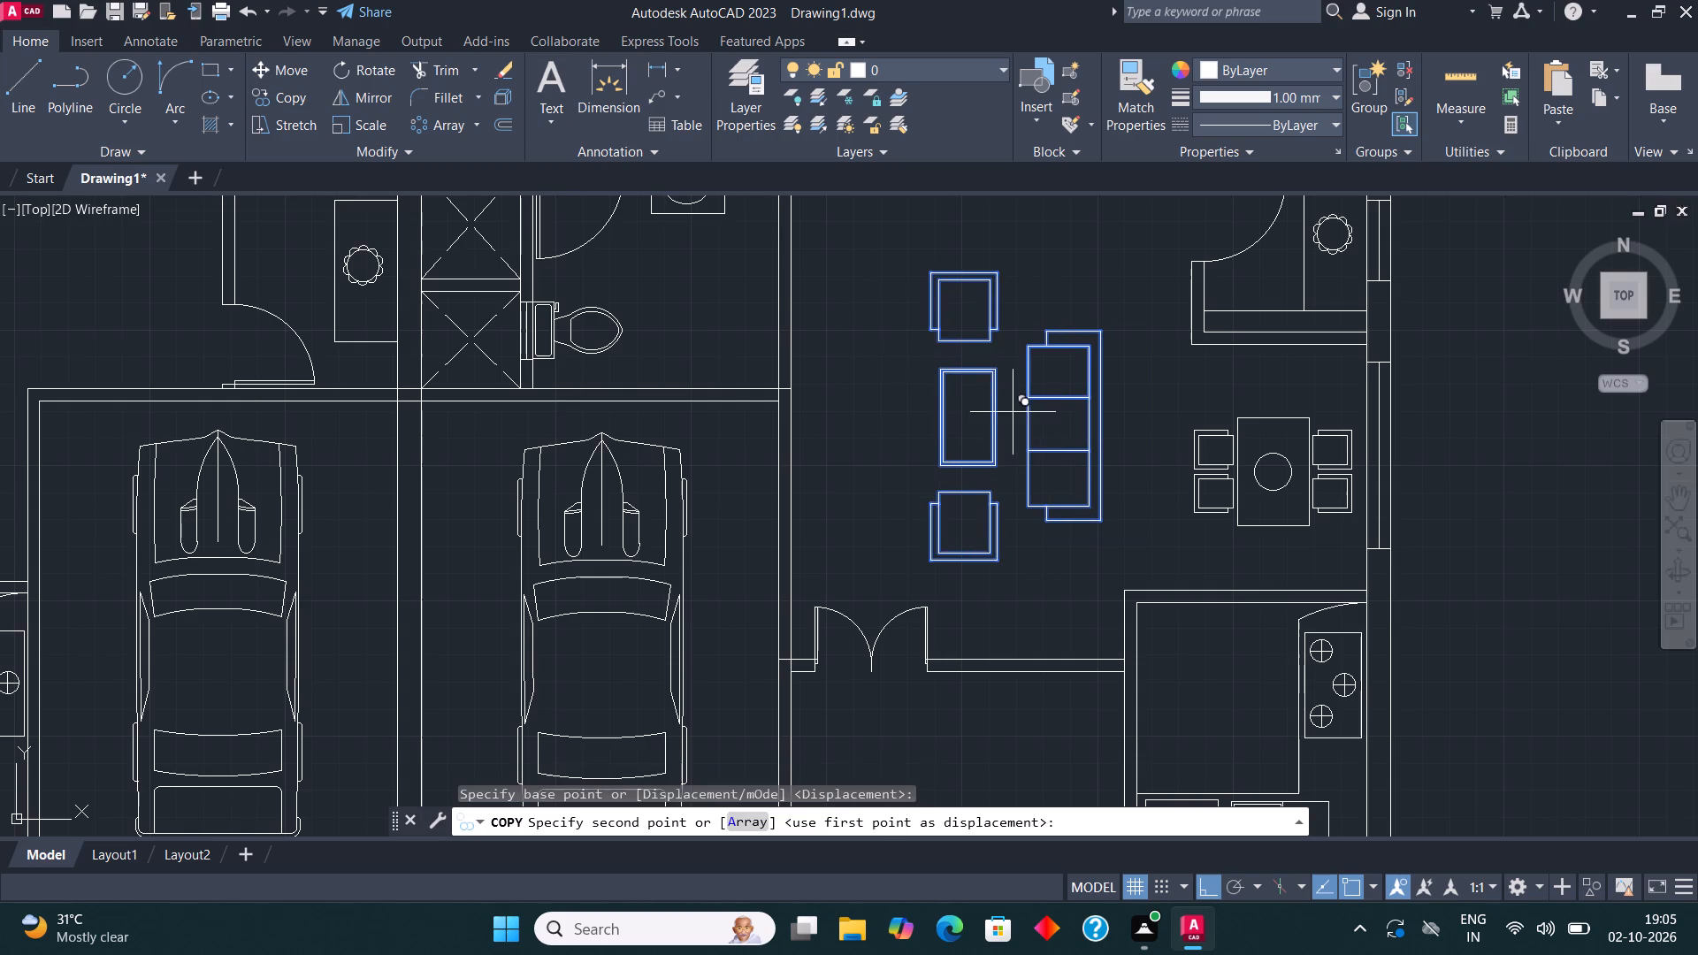
{"action": "scroll", "coordinate": [1308, 412], "scroll_direction": "down", "scroll_amount": 3}
{"action": "scroll", "coordinate": [717, 430], "scroll_direction": "up", "scroll_amount": 1}
{"action": "scroll", "coordinate": [806, 440], "scroll_direction": "up", "scroll_amount": 1}
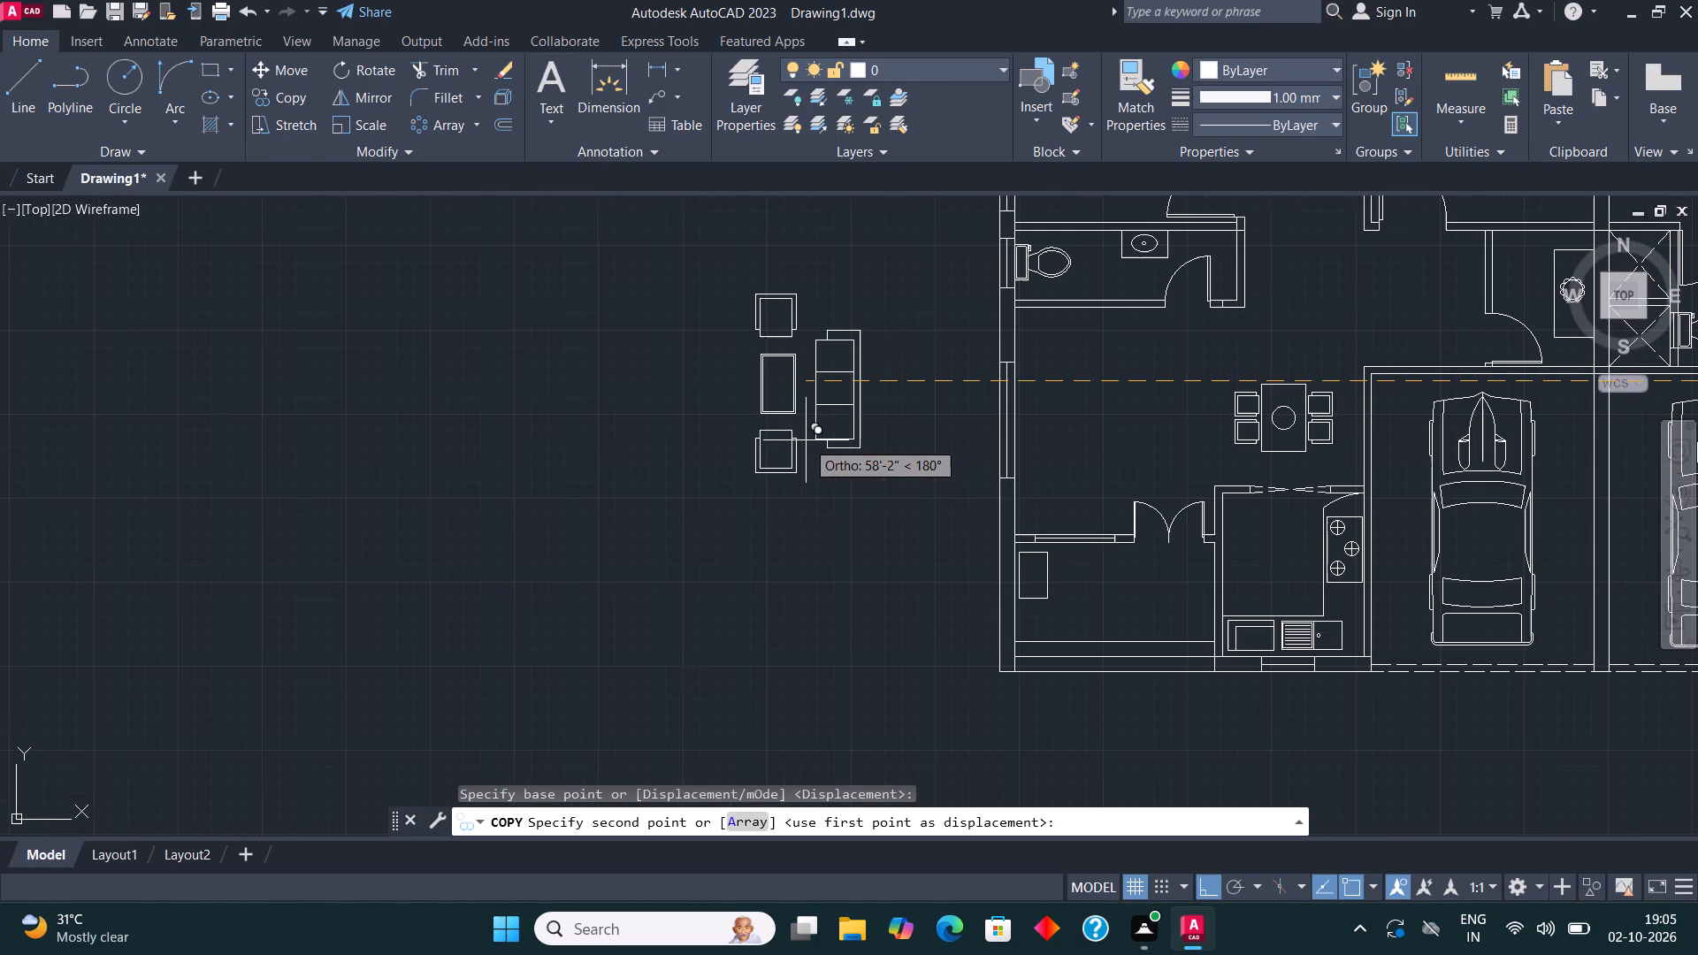
{"action": "left_click", "coordinate": [806, 441]}
{"action": "key", "text": "Escape"}
Rotate the copied sofa set 180° so the sofa lies west of the coffee table and armchairs.
{"action": "left_click", "coordinate": [893, 508]}
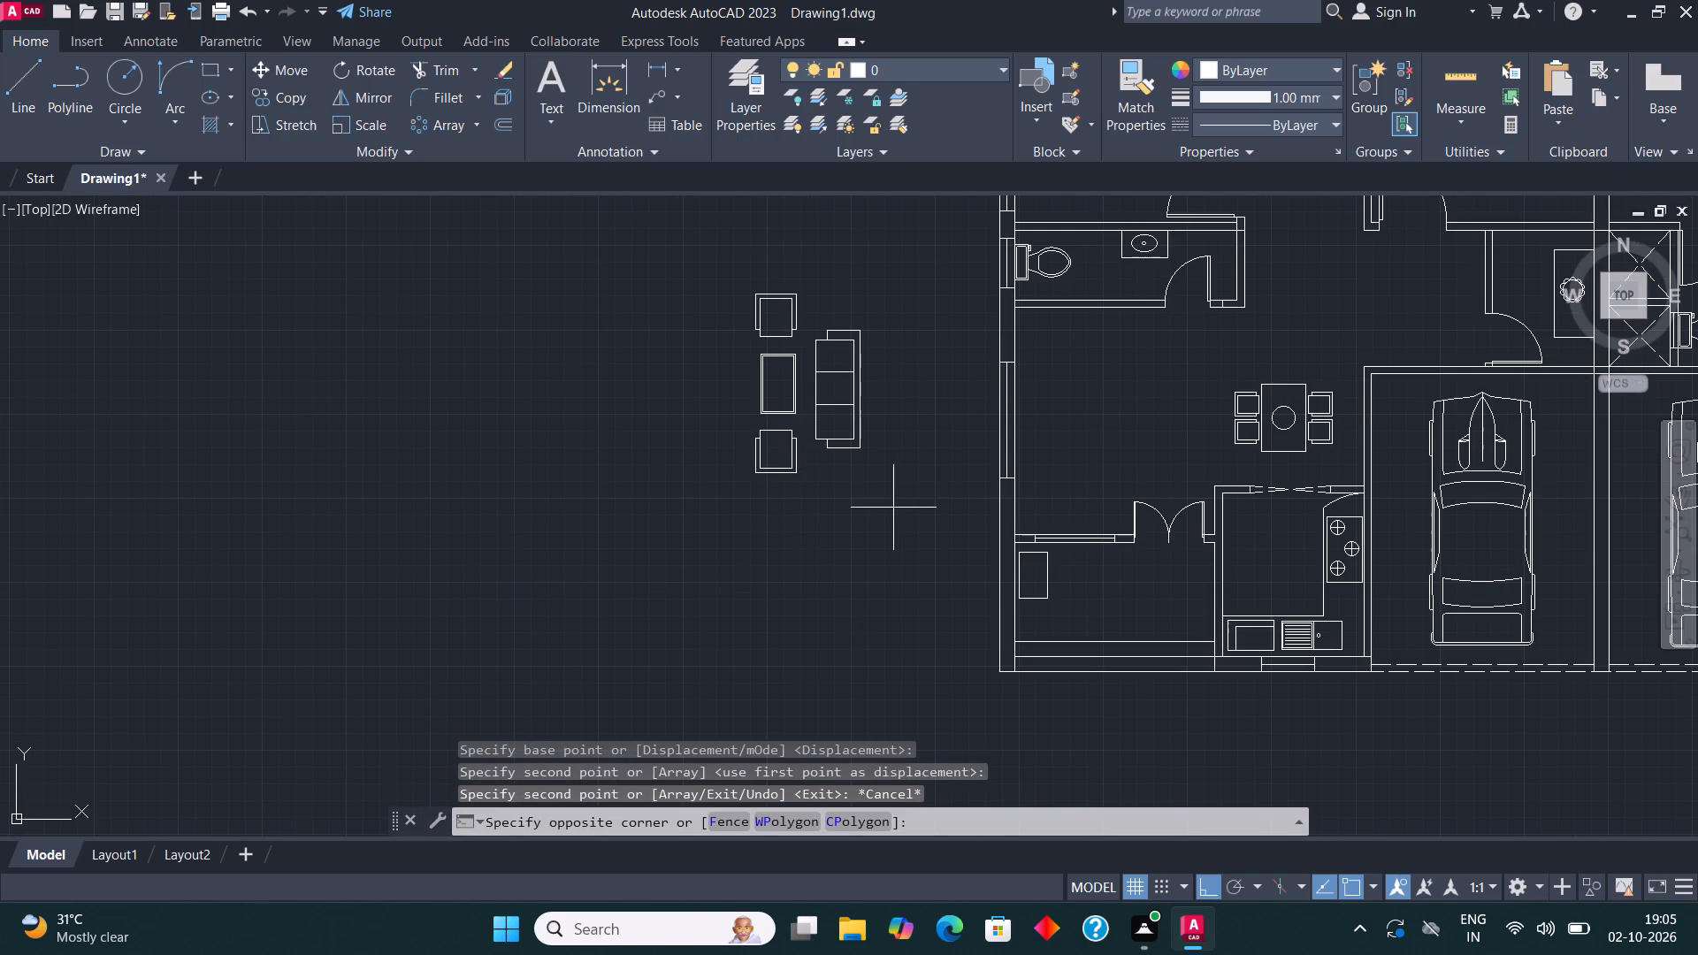
{"action": "left_click", "coordinate": [707, 261]}
{"action": "left_click", "coordinate": [371, 75]}
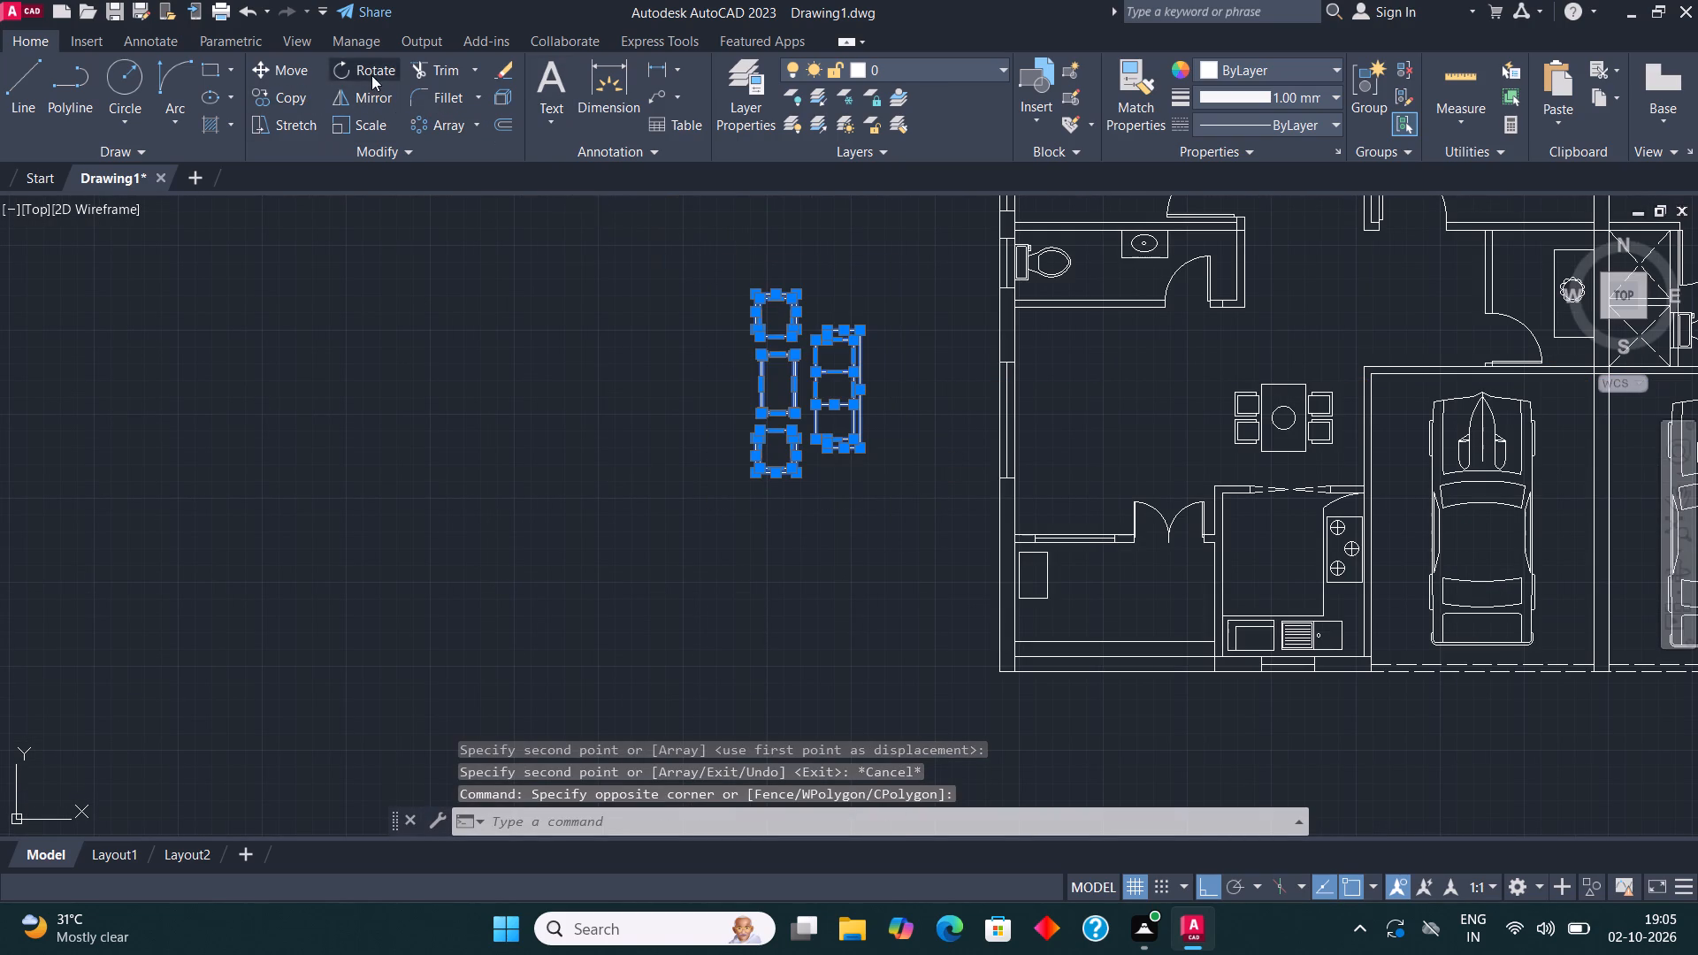
{"action": "left_click", "coordinate": [639, 401]}
{"action": "left_click", "coordinate": [488, 397]}
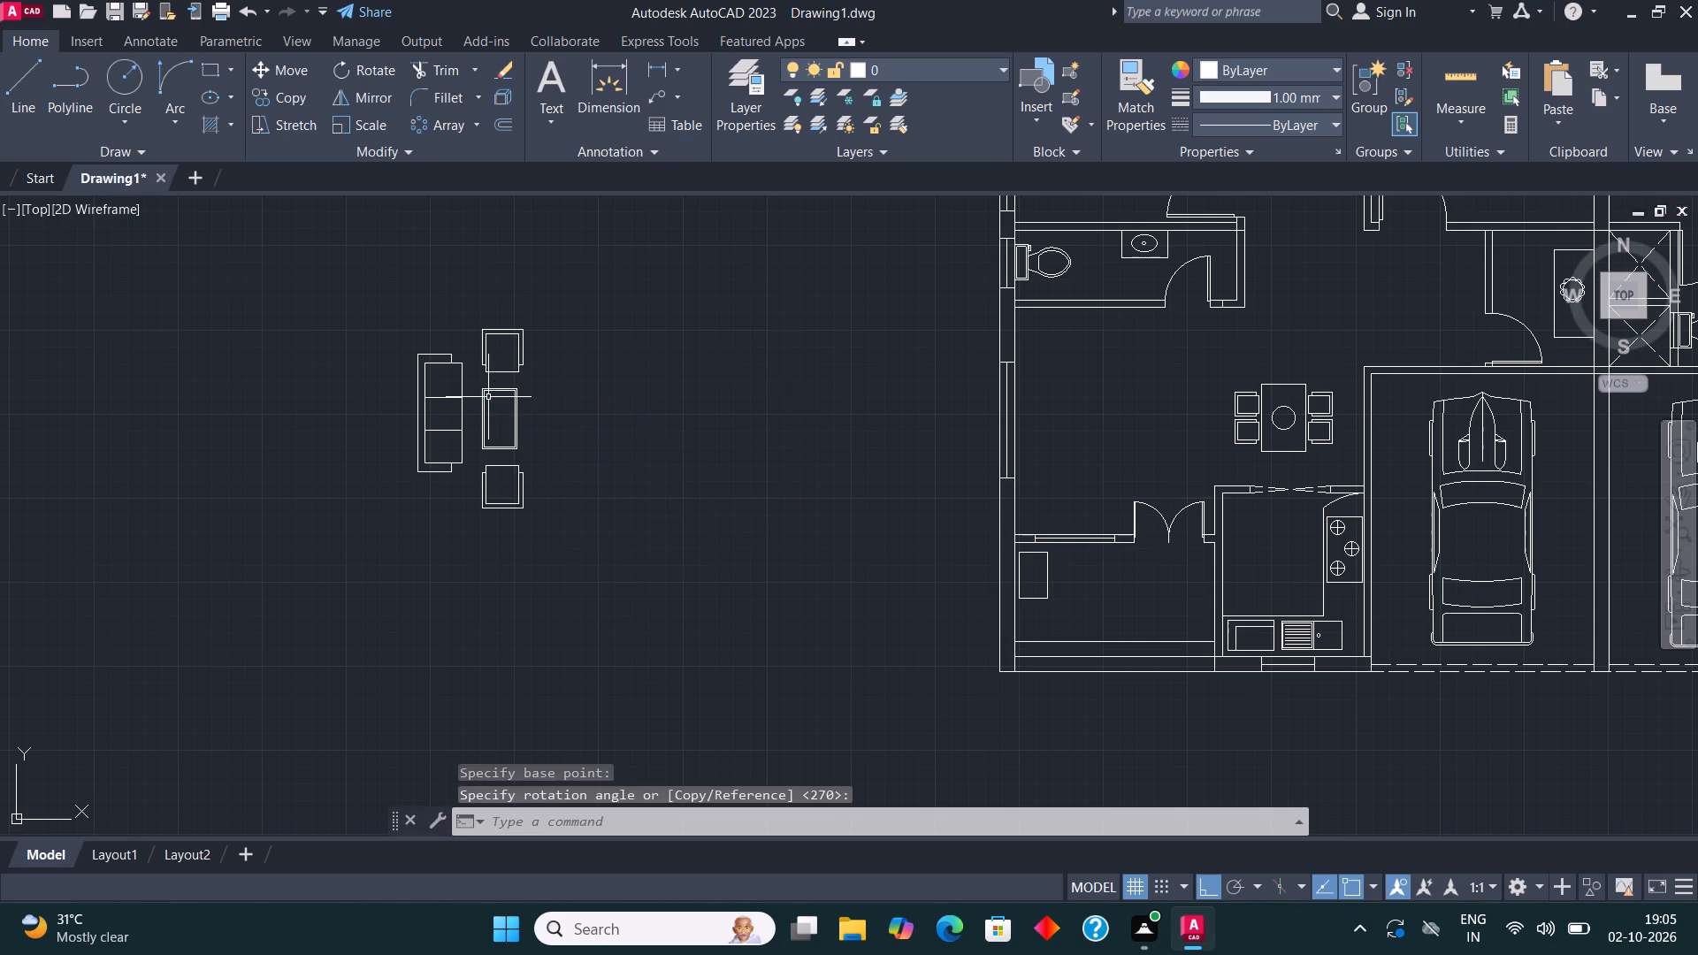
Move the rotated sofa set east into the west unit's living room, with the sofa beside the west wall window.
{"action": "left_click", "coordinate": [584, 555]}
{"action": "left_click", "coordinate": [386, 281]}
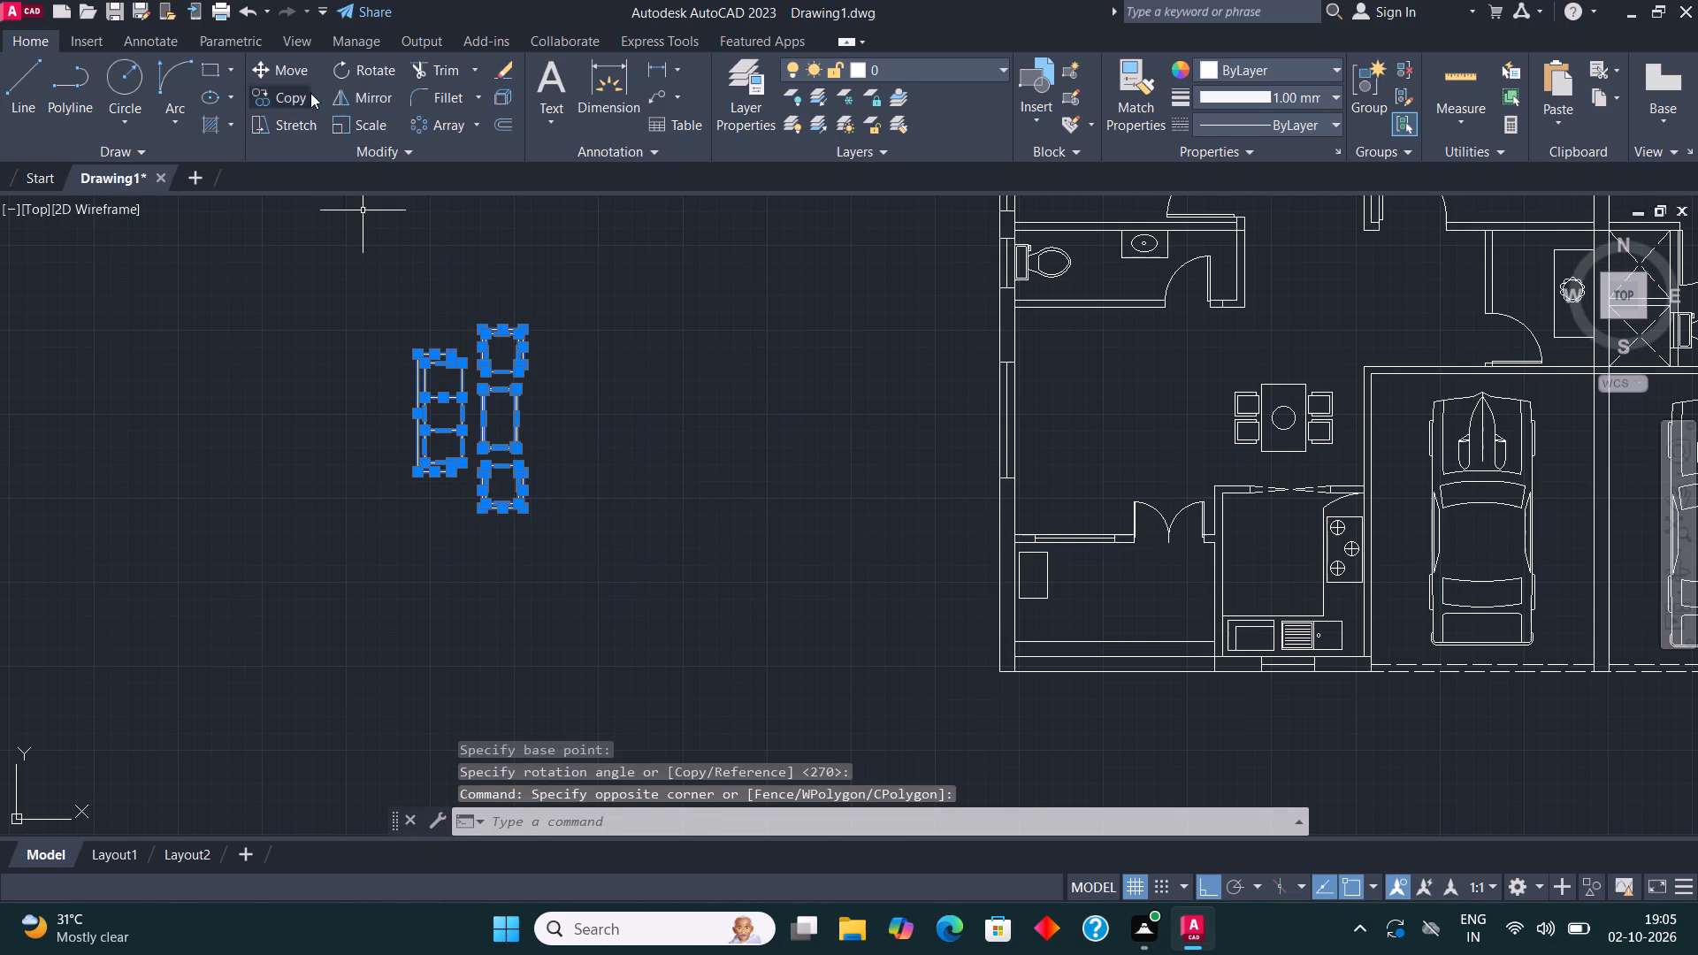
{"action": "left_click", "coordinate": [289, 72]}
{"action": "left_click", "coordinate": [444, 421]}
{"action": "scroll", "coordinate": [1050, 432], "scroll_direction": "up", "scroll_amount": 1}
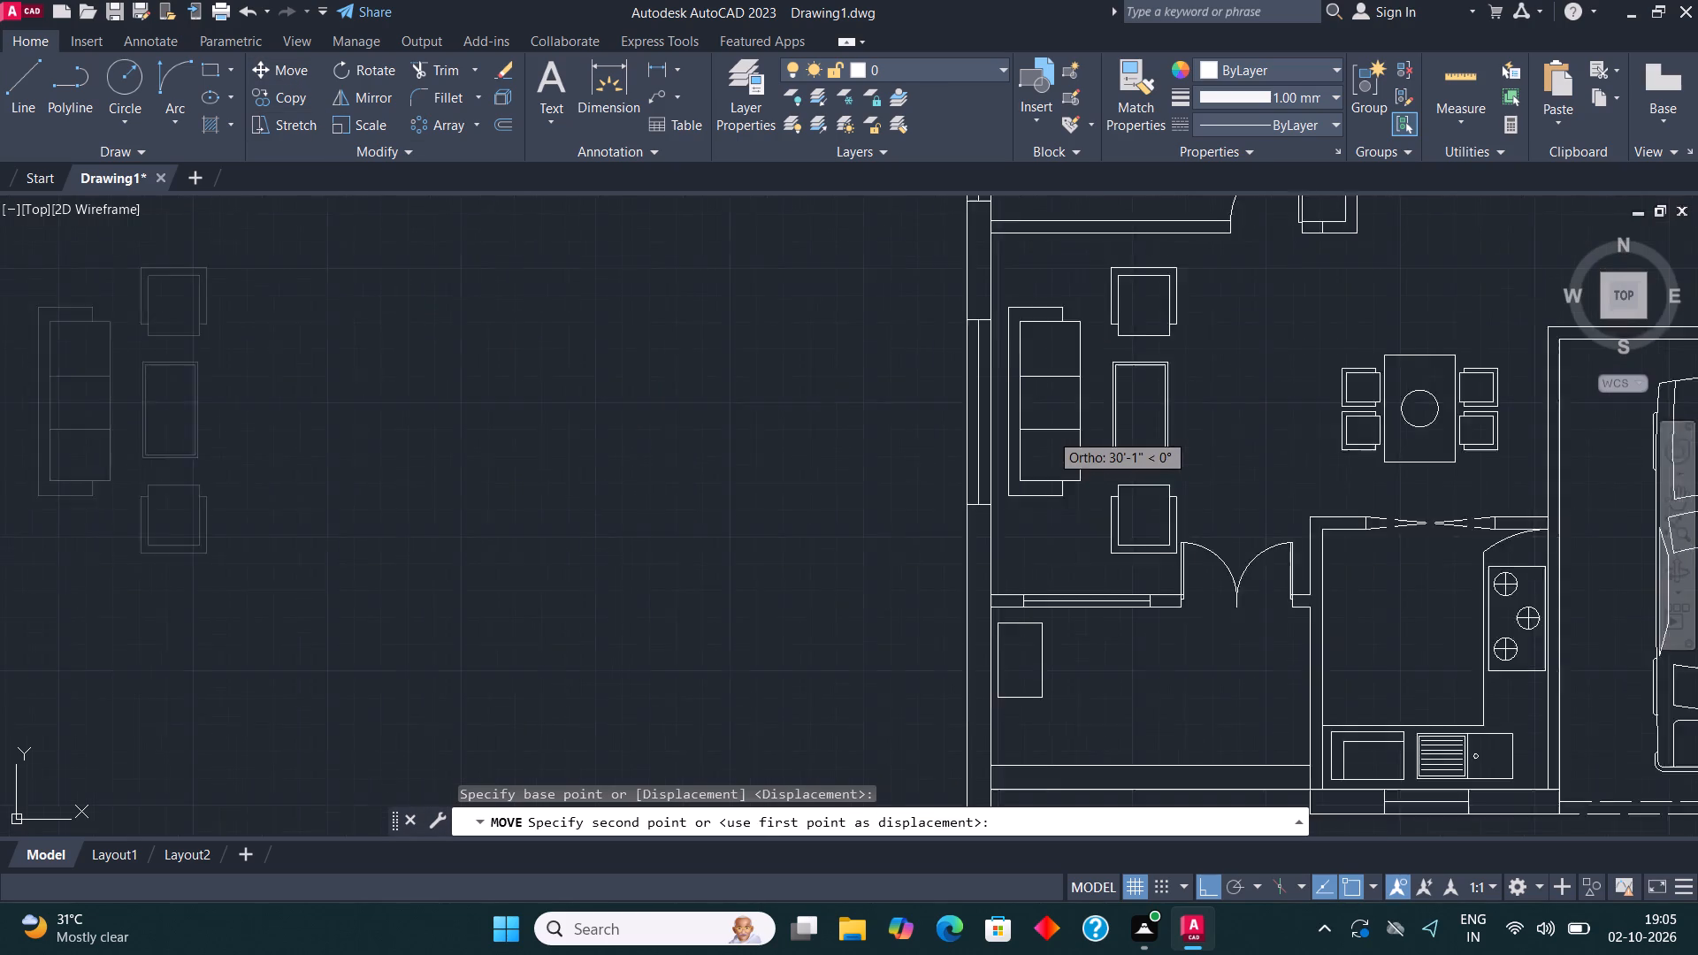
{"action": "scroll", "coordinate": [1050, 432], "scroll_direction": "up", "scroll_amount": 1}
{"action": "left_click", "coordinate": [1031, 430]}
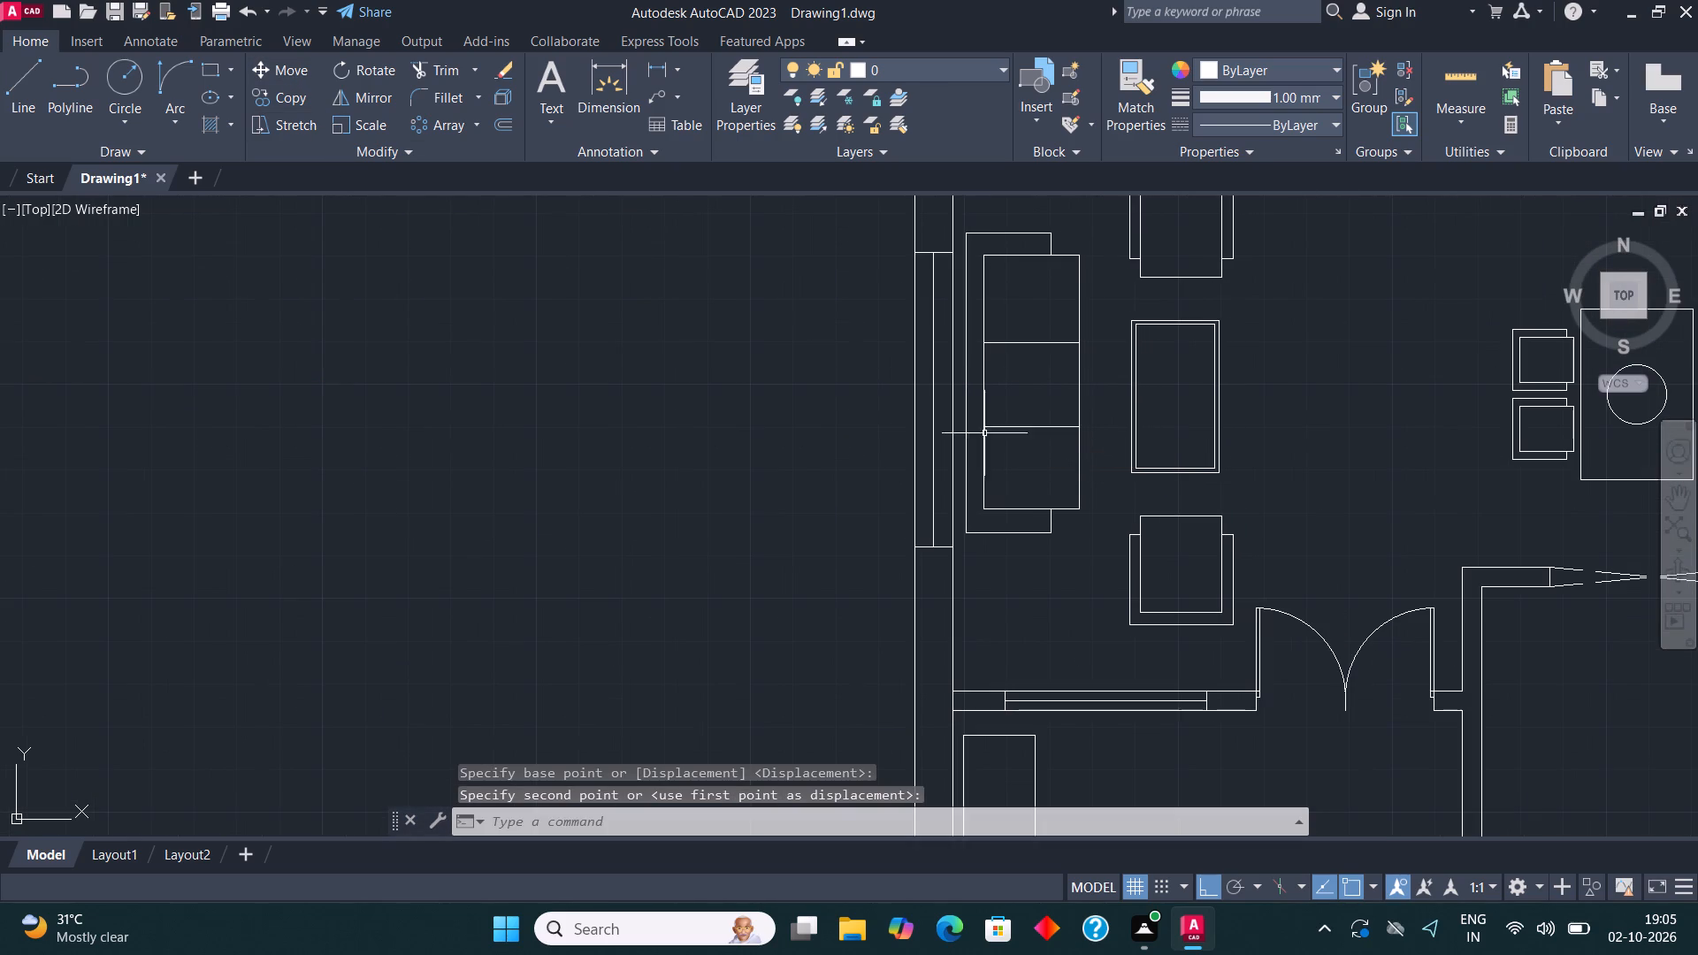
Delete the armchair north of the coffee table in the west unit's living room.
{"action": "scroll", "coordinate": [657, 439], "scroll_direction": "down", "scroll_amount": 2}
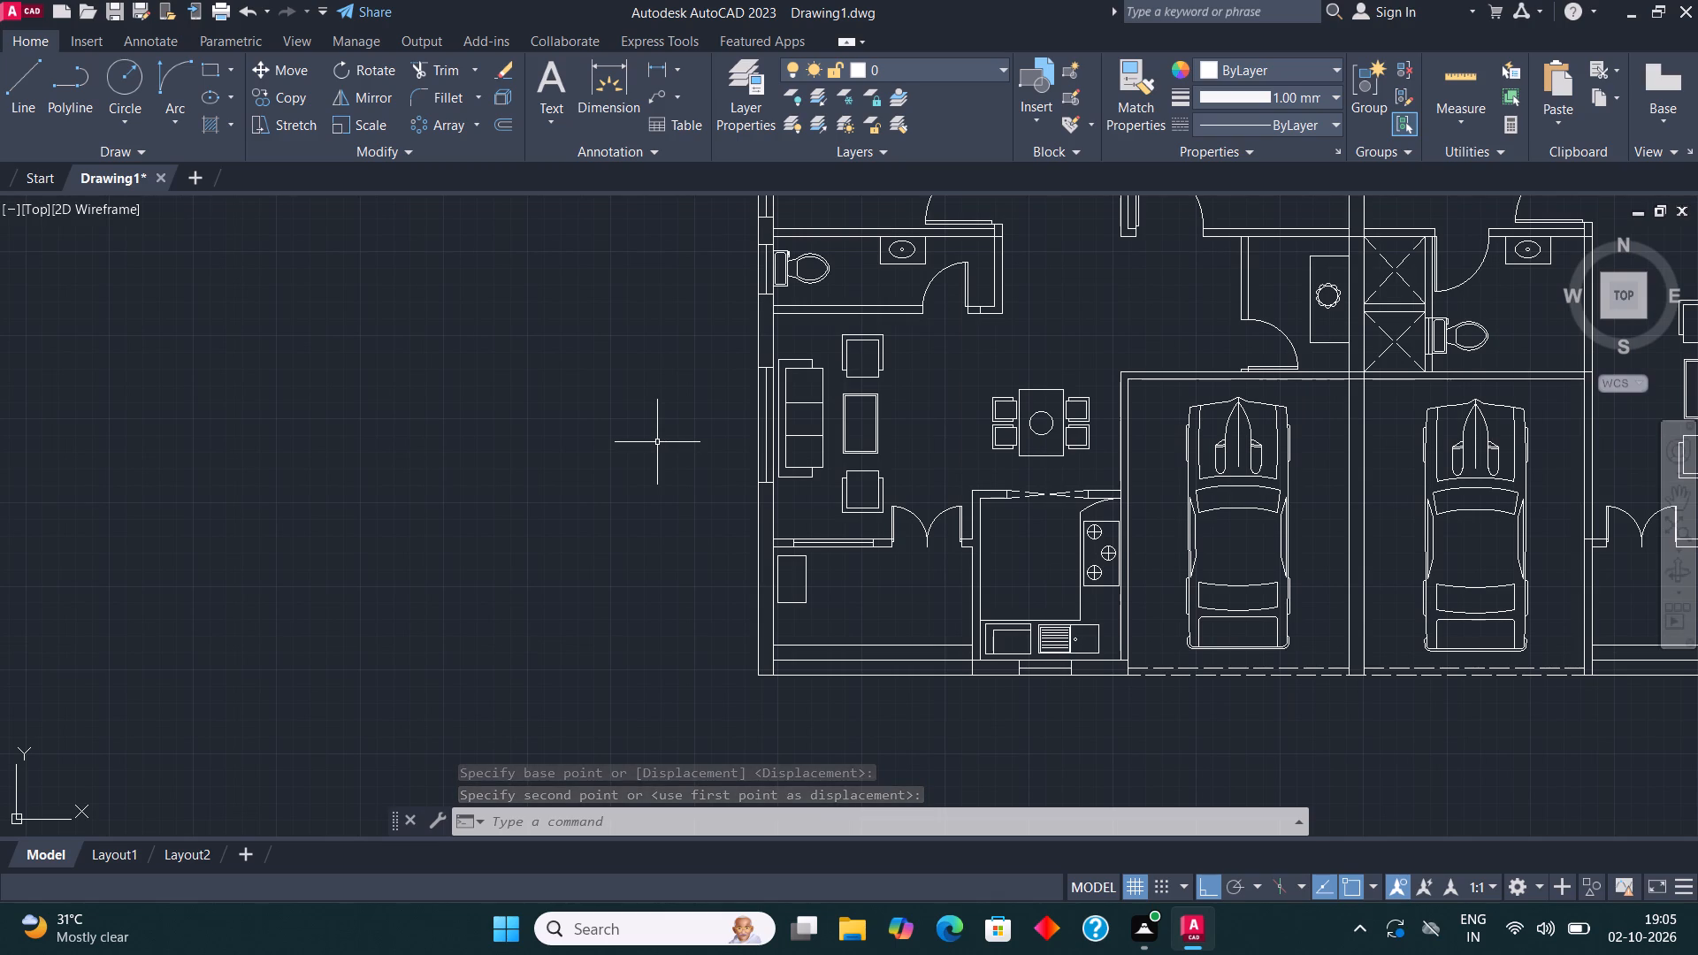
{"action": "middle_click_drag", "start_coordinate": [657, 442], "coordinate": [659, 494]}
{"action": "scroll", "coordinate": [912, 432], "scroll_direction": "up", "scroll_amount": 1}
{"action": "left_click", "coordinate": [896, 434]}
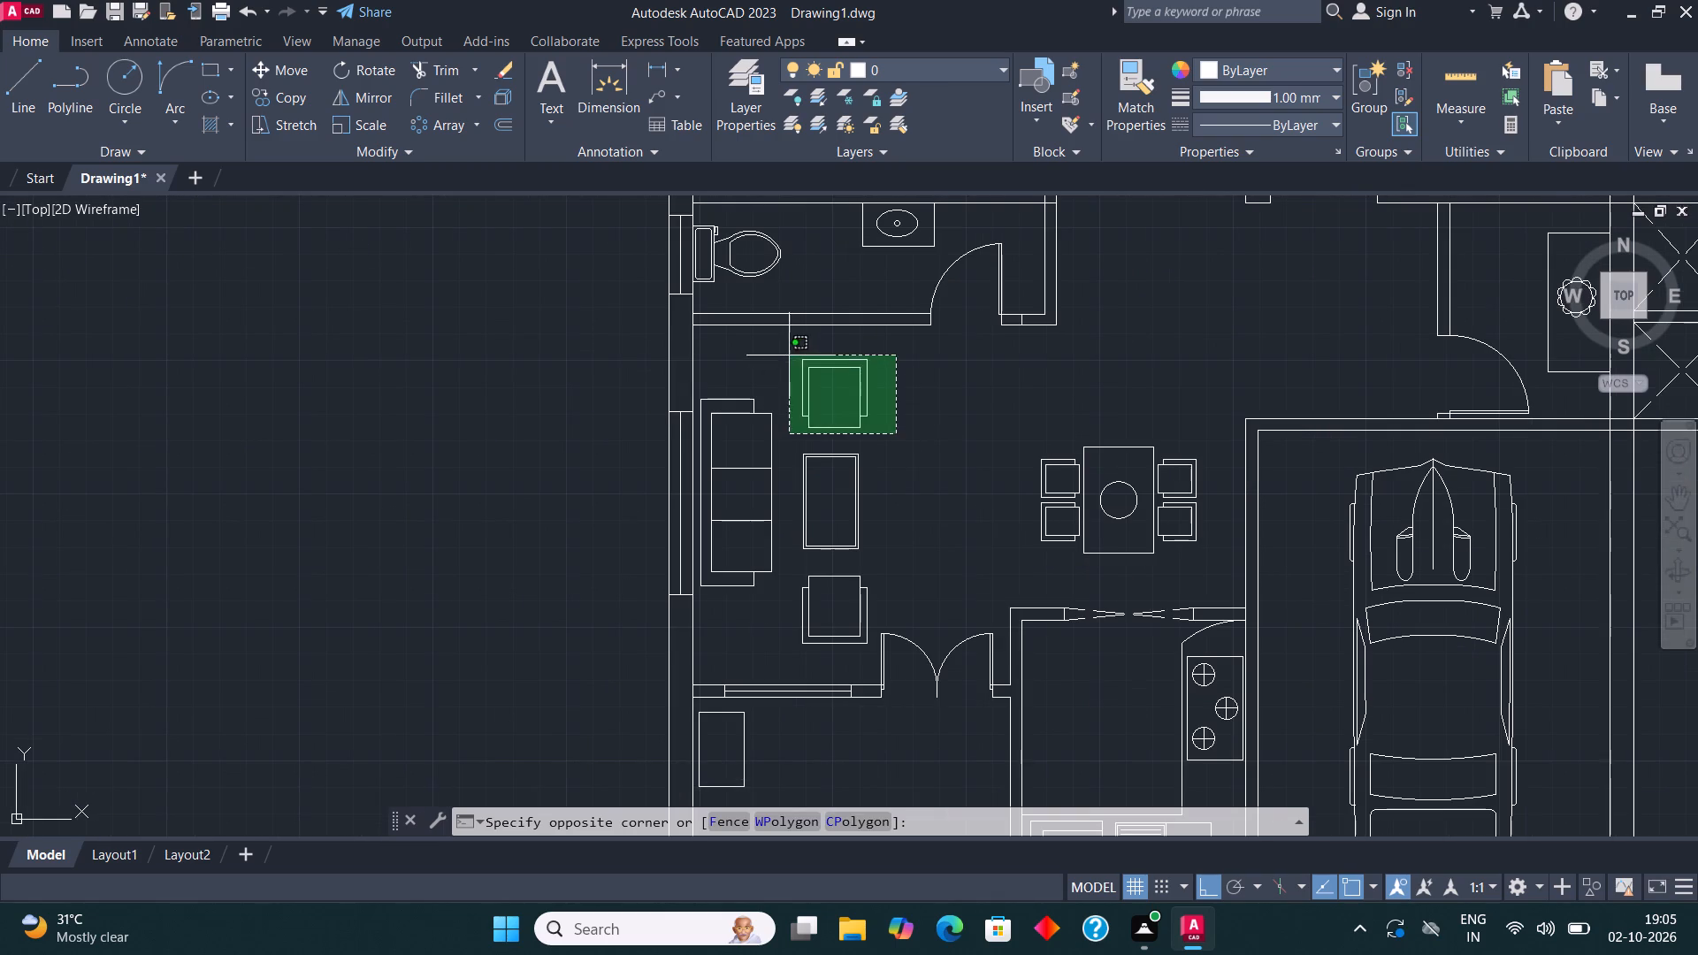
{"action": "left_click", "coordinate": [785, 354]}
{"action": "key", "text": "Delete"}
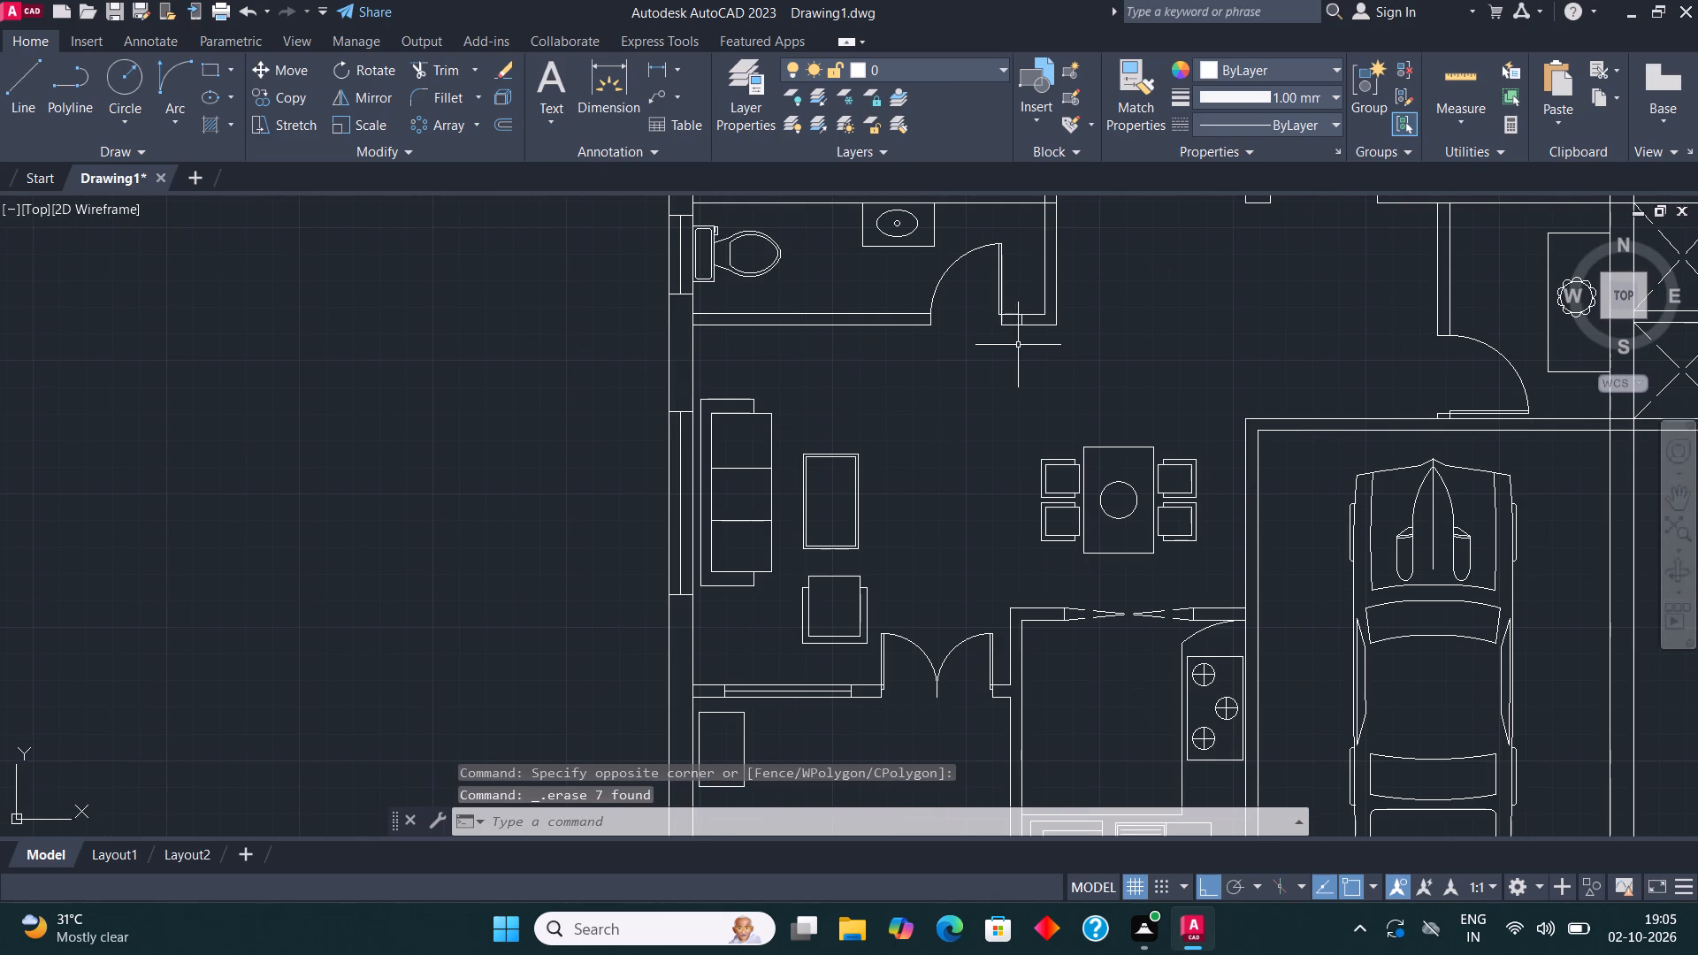
Draw a thin rectangle against the south face of the west toilet's south wall, facing the living room, as a wall unit.
{"action": "left_click", "coordinate": [210, 72]}
{"action": "scroll", "coordinate": [819, 369], "scroll_direction": "up", "scroll_amount": 2}
{"action": "left_click", "coordinate": [726, 260]}
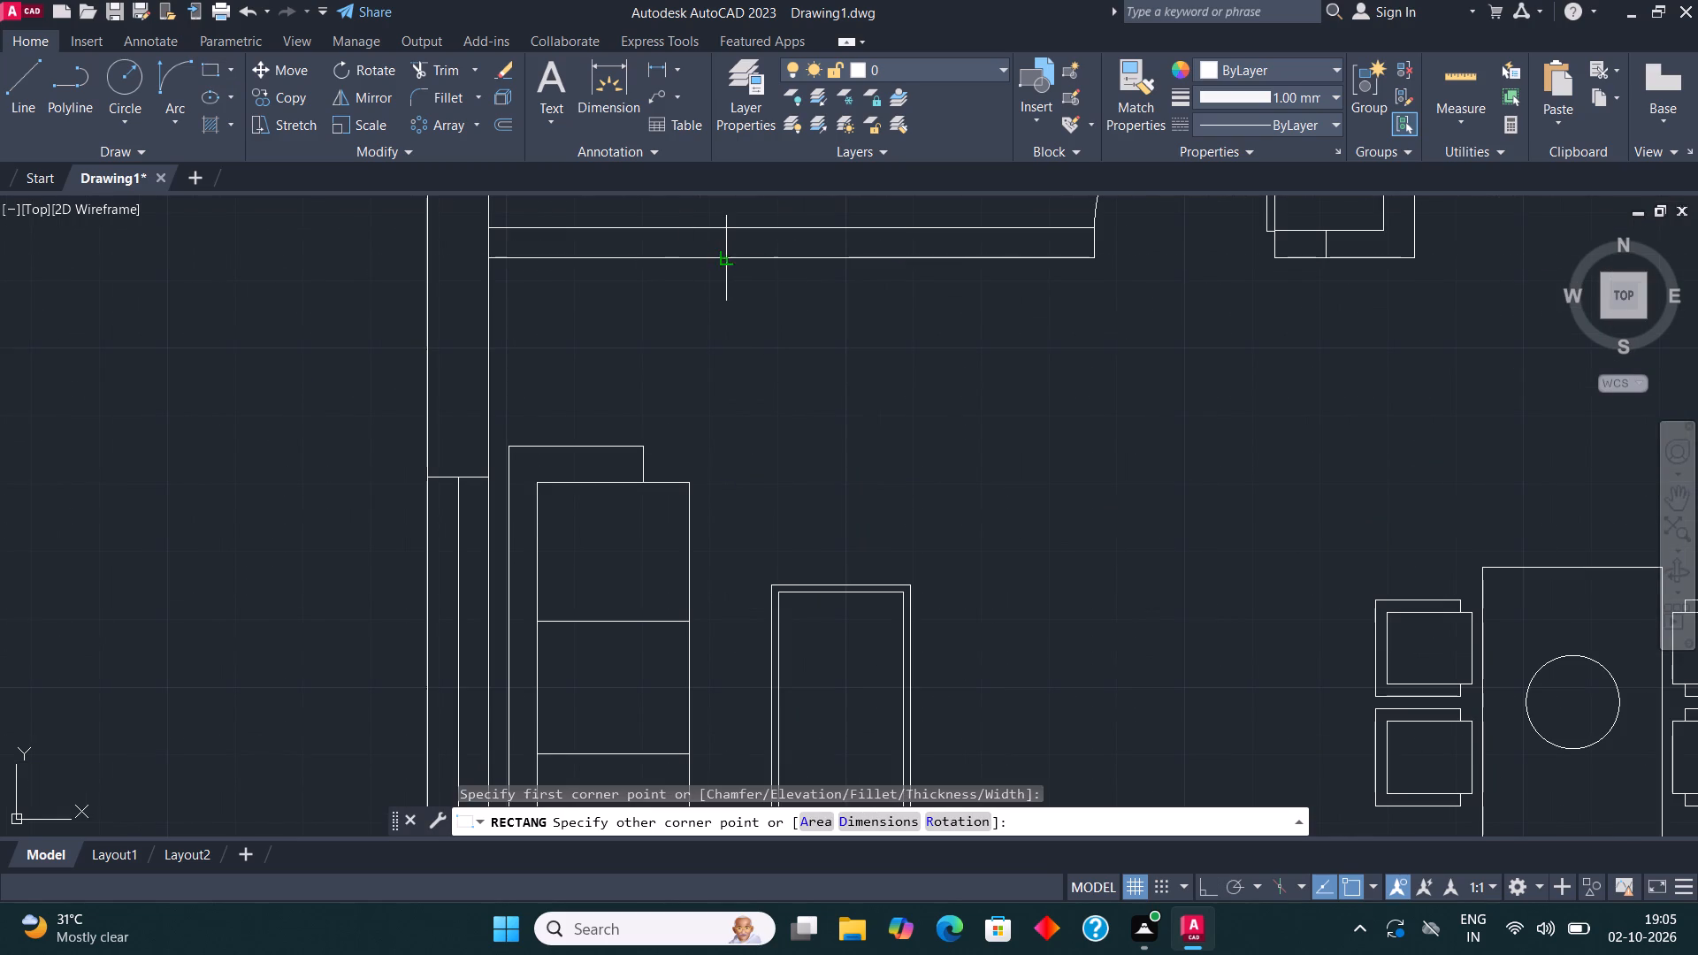
{"action": "left_click", "coordinate": [1062, 293]}
{"action": "scroll", "coordinate": [766, 364], "scroll_direction": "down", "scroll_amount": 1}
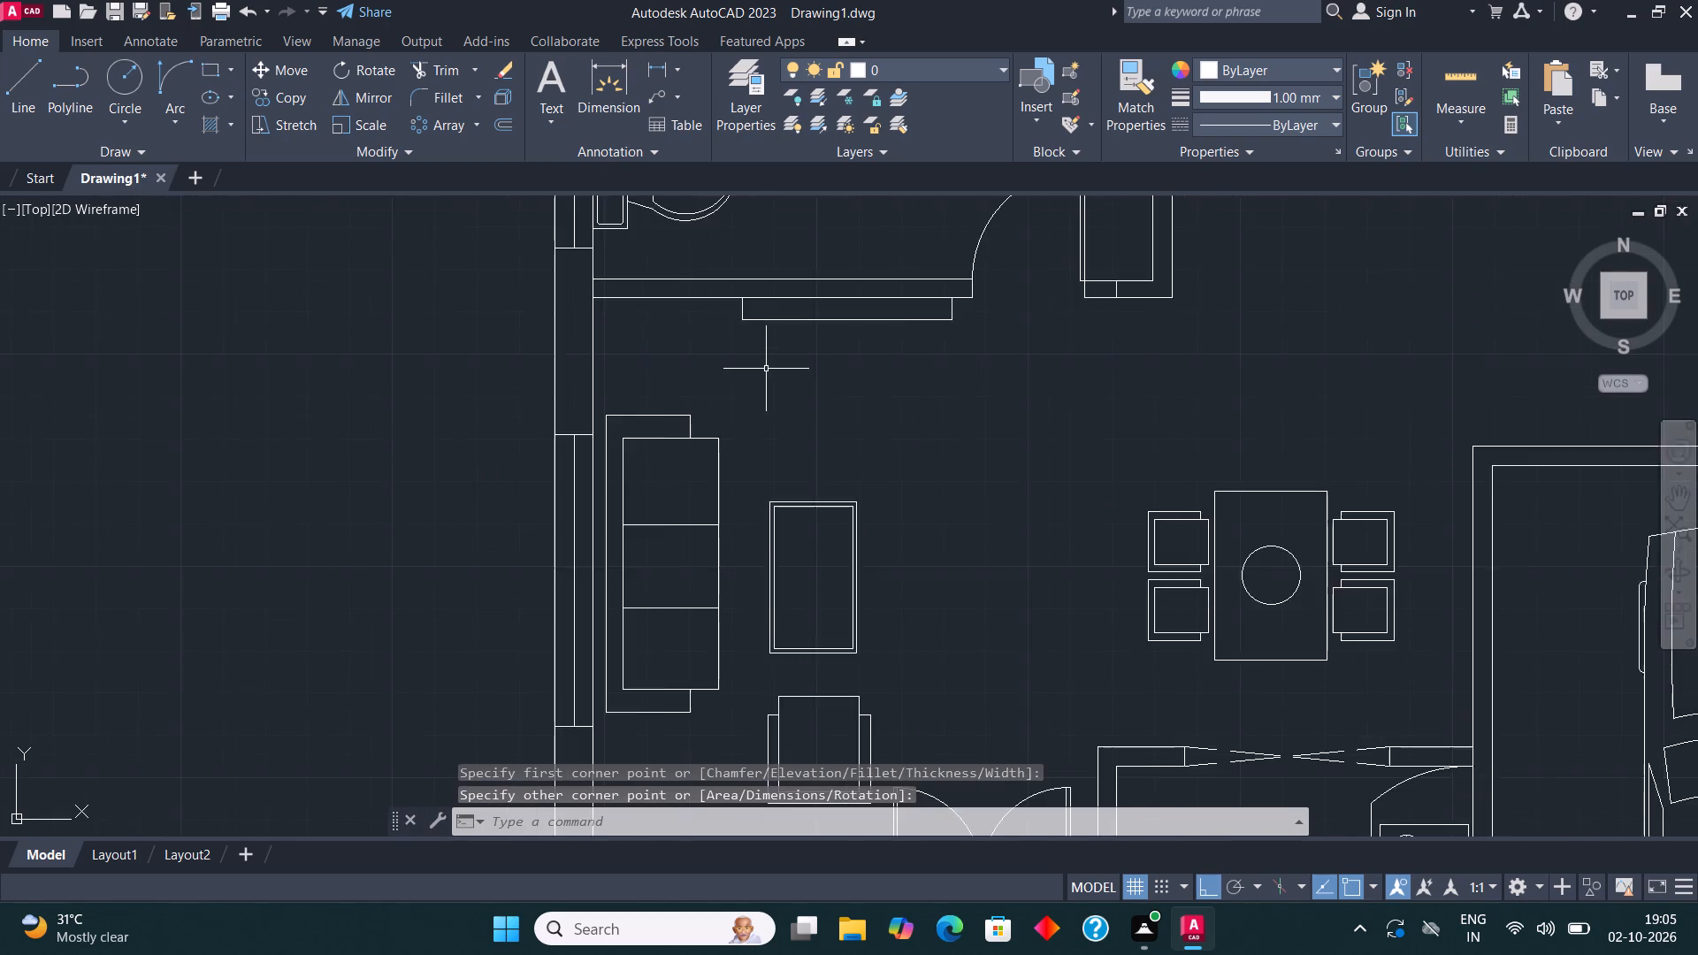
{"action": "scroll", "coordinate": [766, 369], "scroll_direction": "down", "scroll_amount": 1}
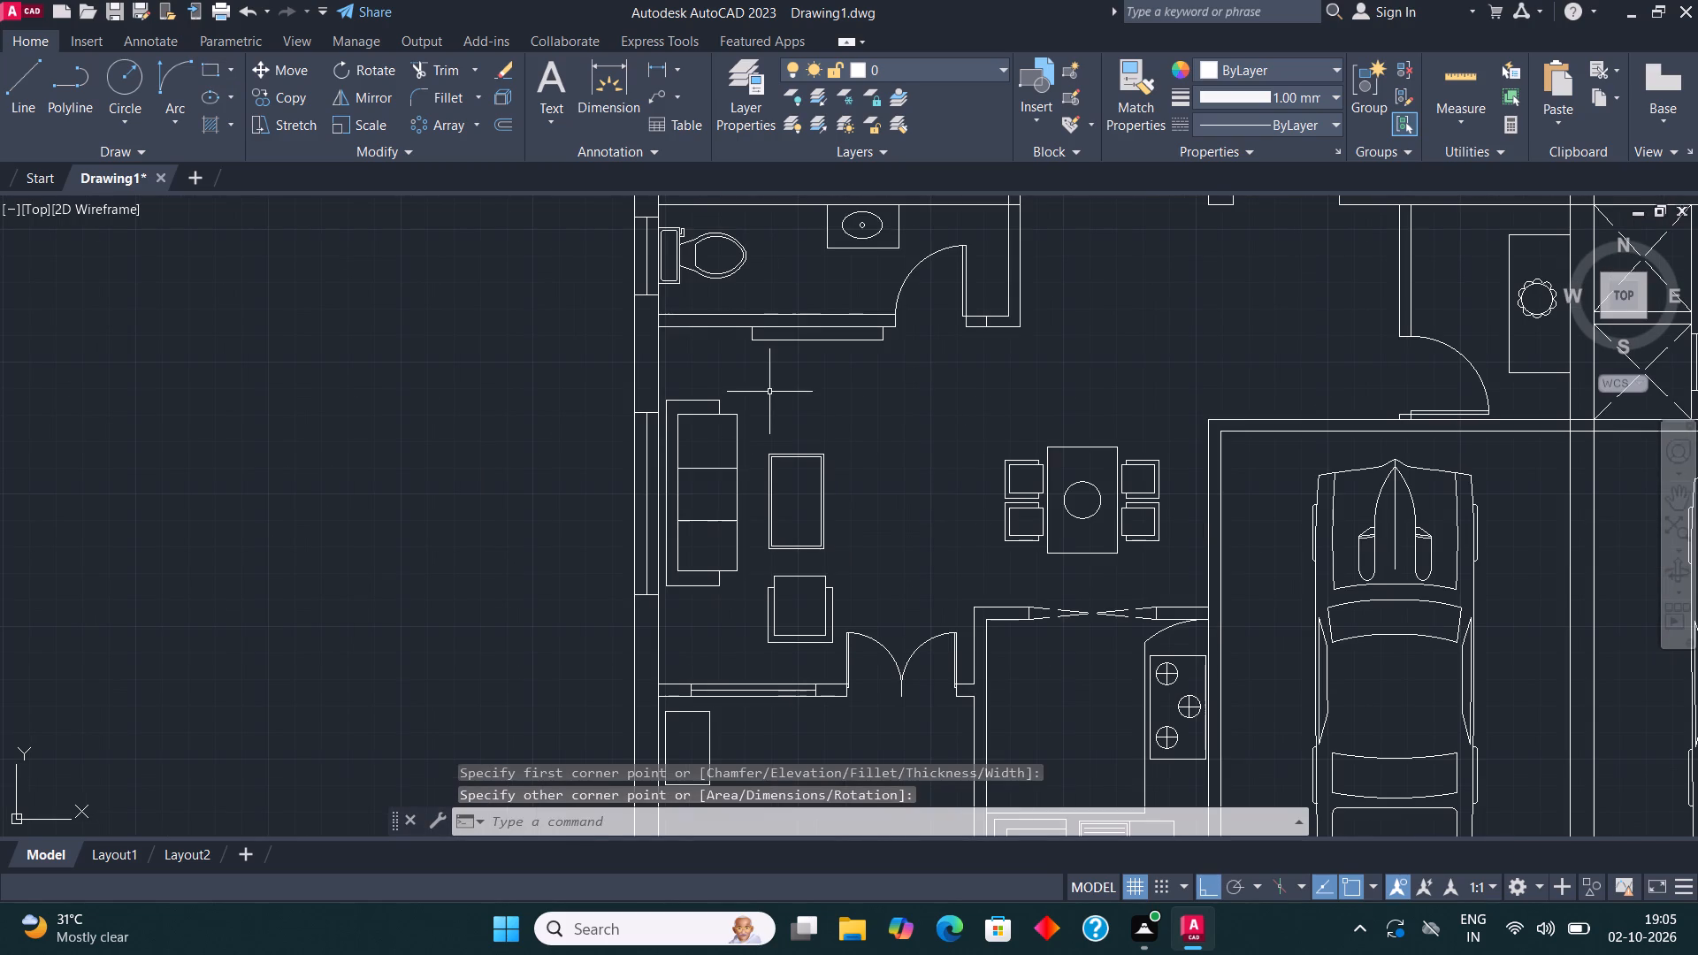
Draw a bed-sized upright rectangle in the northwest bedroom, near its south wall and beside the west window.
{"action": "middle_click_drag", "start_coordinate": [1085, 391], "coordinate": [1056, 618]}
{"action": "scroll", "coordinate": [1056, 618], "scroll_direction": "up", "scroll_amount": 1}
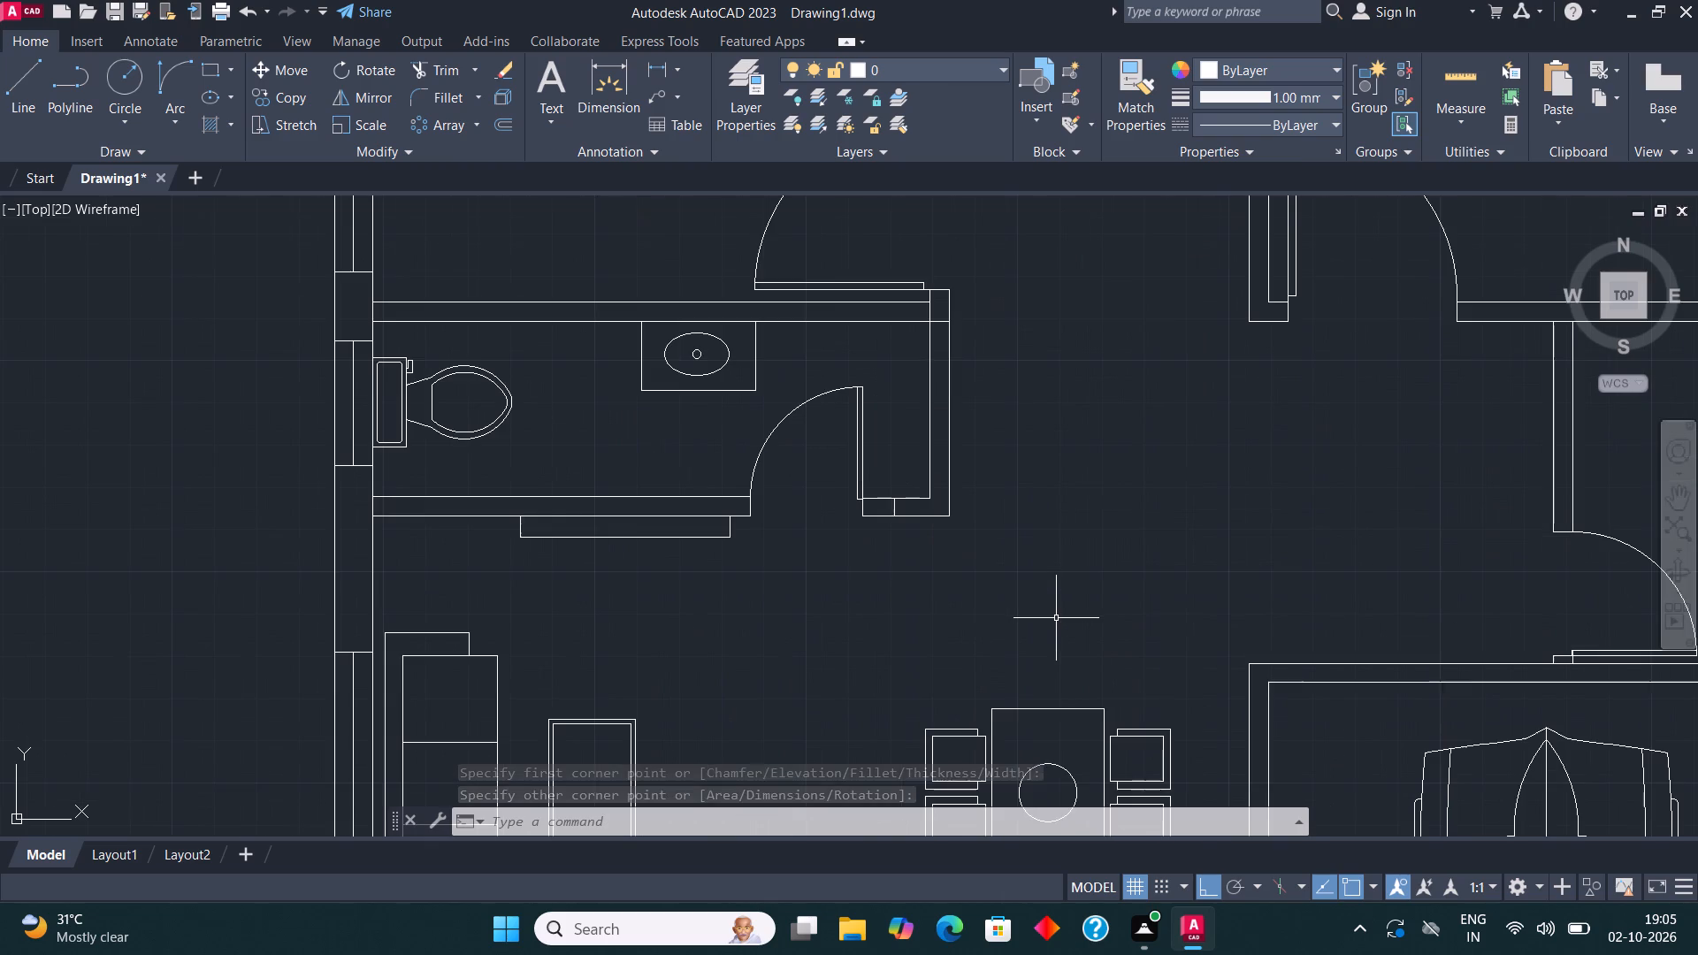
{"action": "scroll", "coordinate": [1033, 647], "scroll_direction": "down", "scroll_amount": 1}
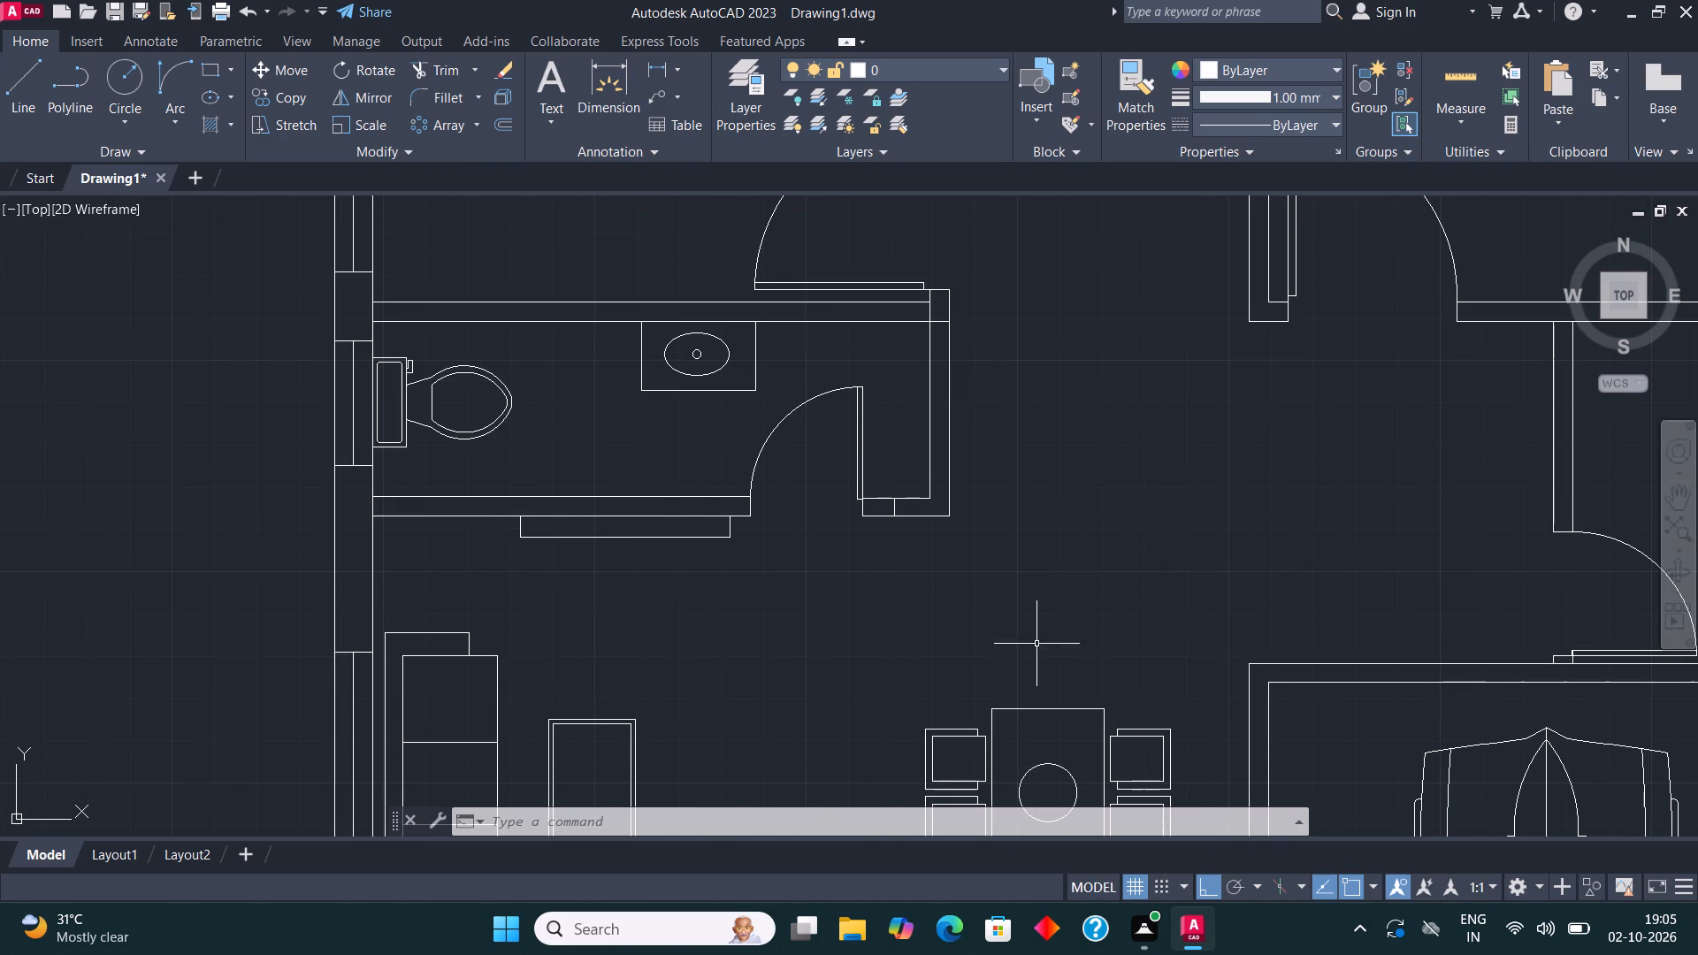
{"action": "middle_click_drag", "start_coordinate": [848, 568], "coordinate": [888, 752]}
{"action": "scroll", "coordinate": [766, 612], "scroll_direction": "up", "scroll_amount": 1}
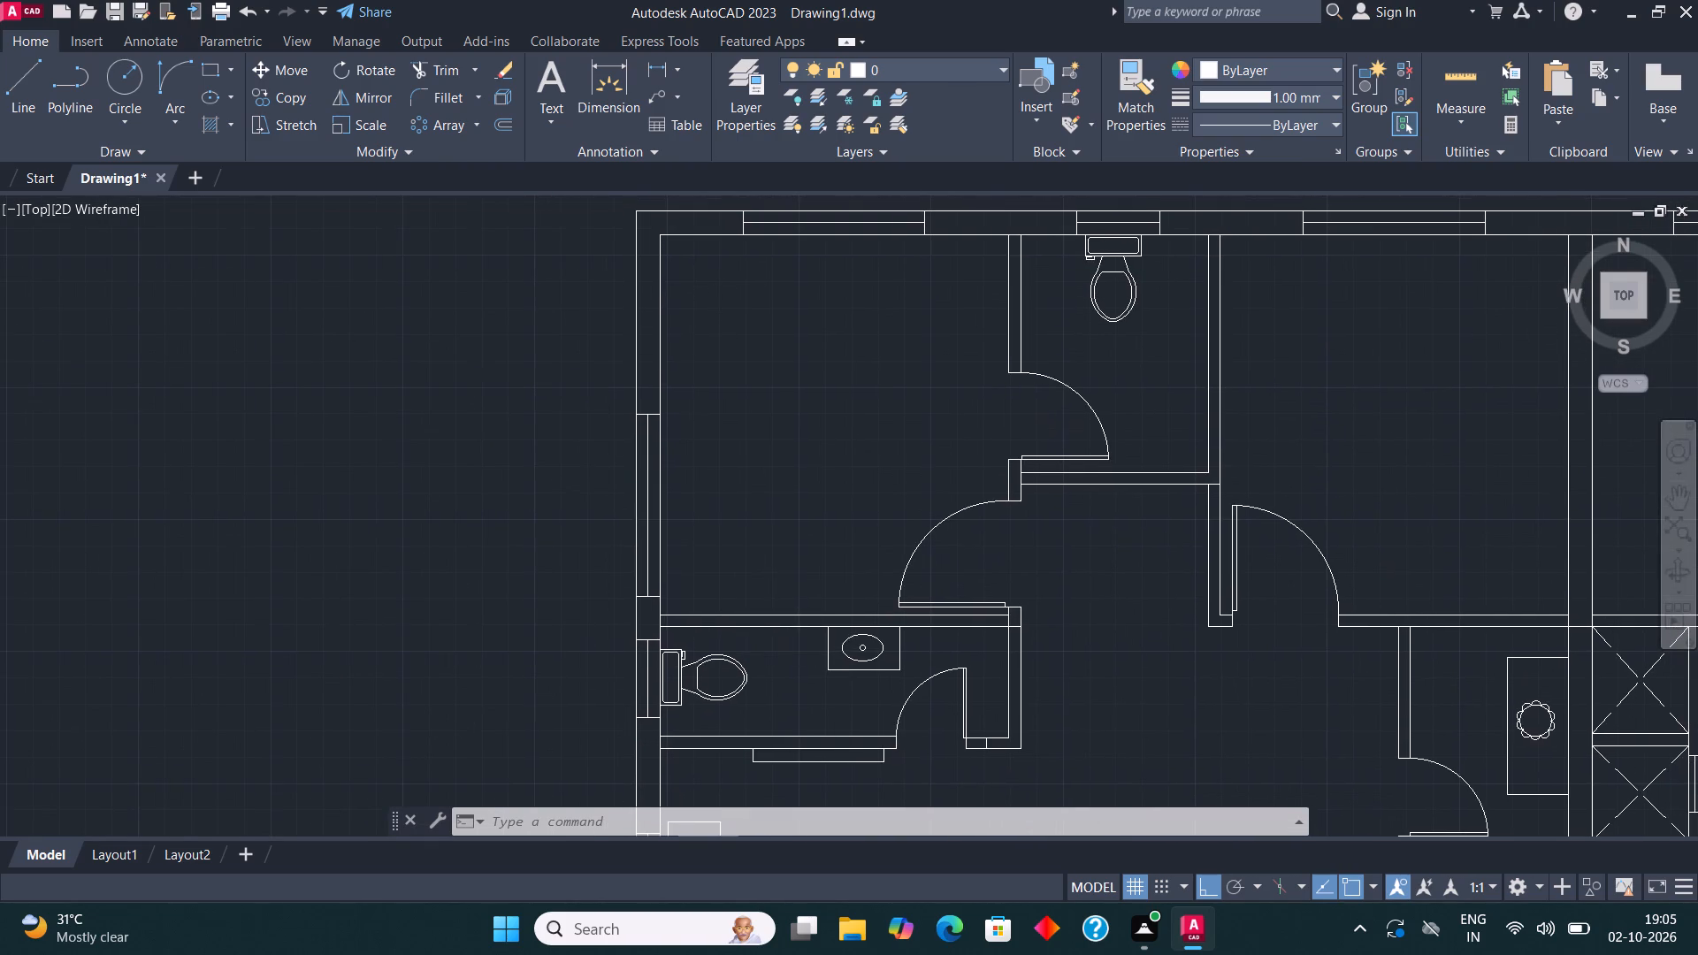
{"action": "left_click", "coordinate": [213, 61]}
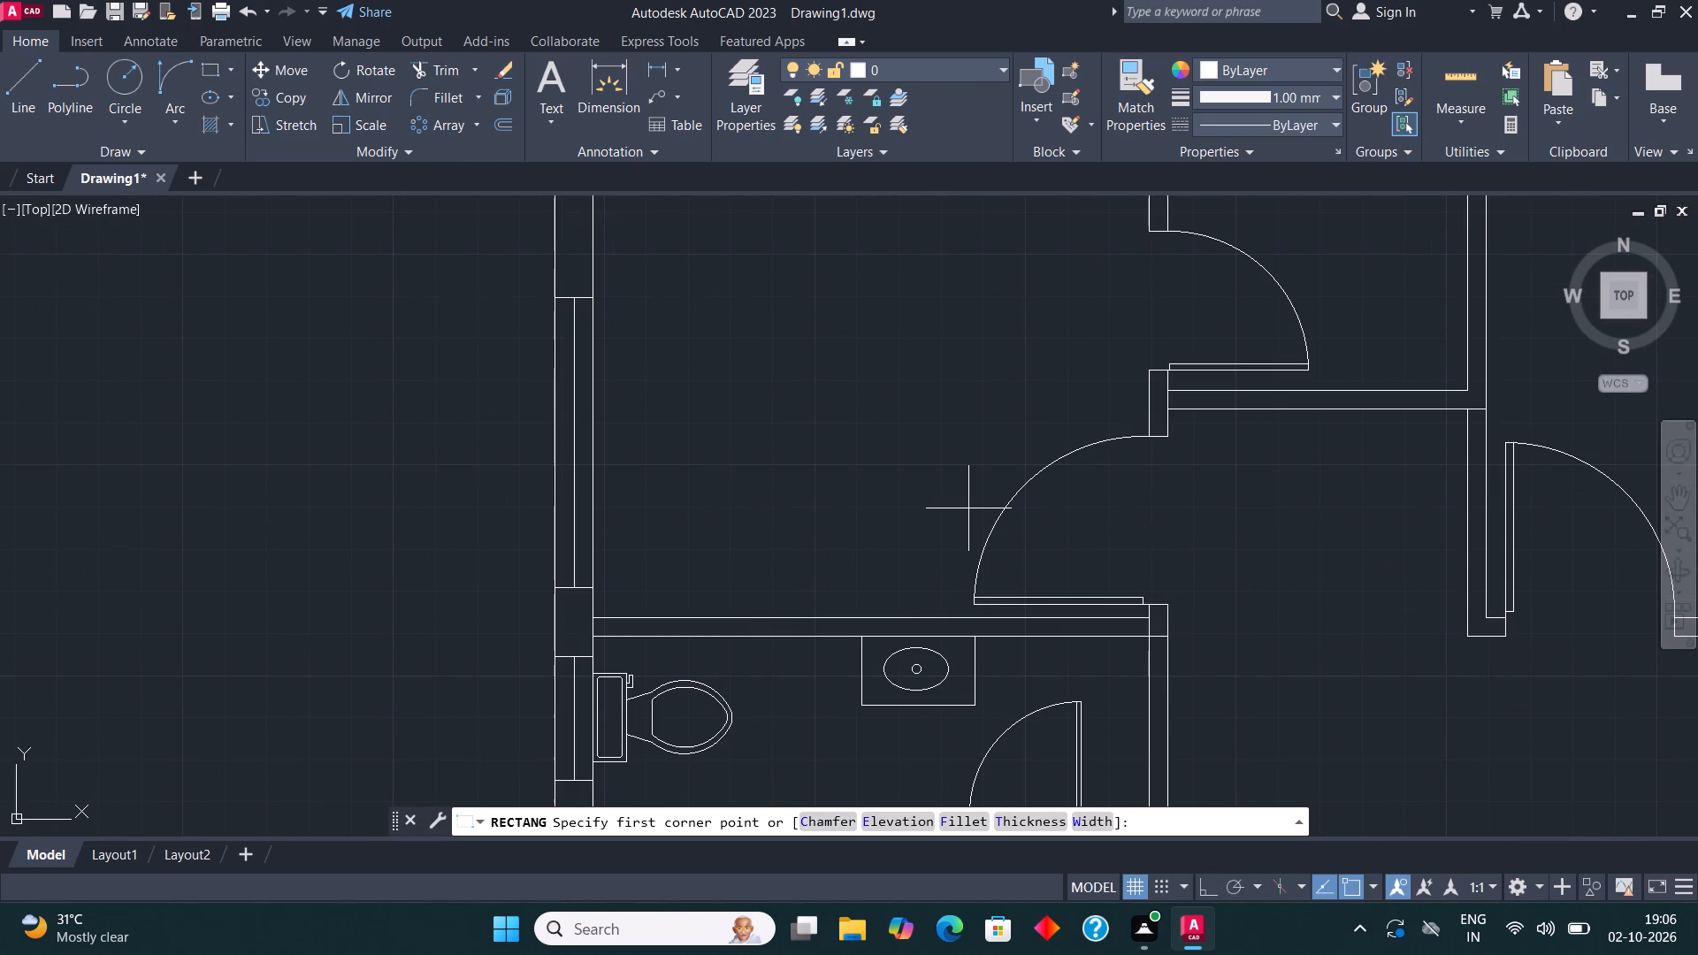
{"action": "left_click", "coordinate": [658, 599]}
{"action": "left_click", "coordinate": [896, 287]}
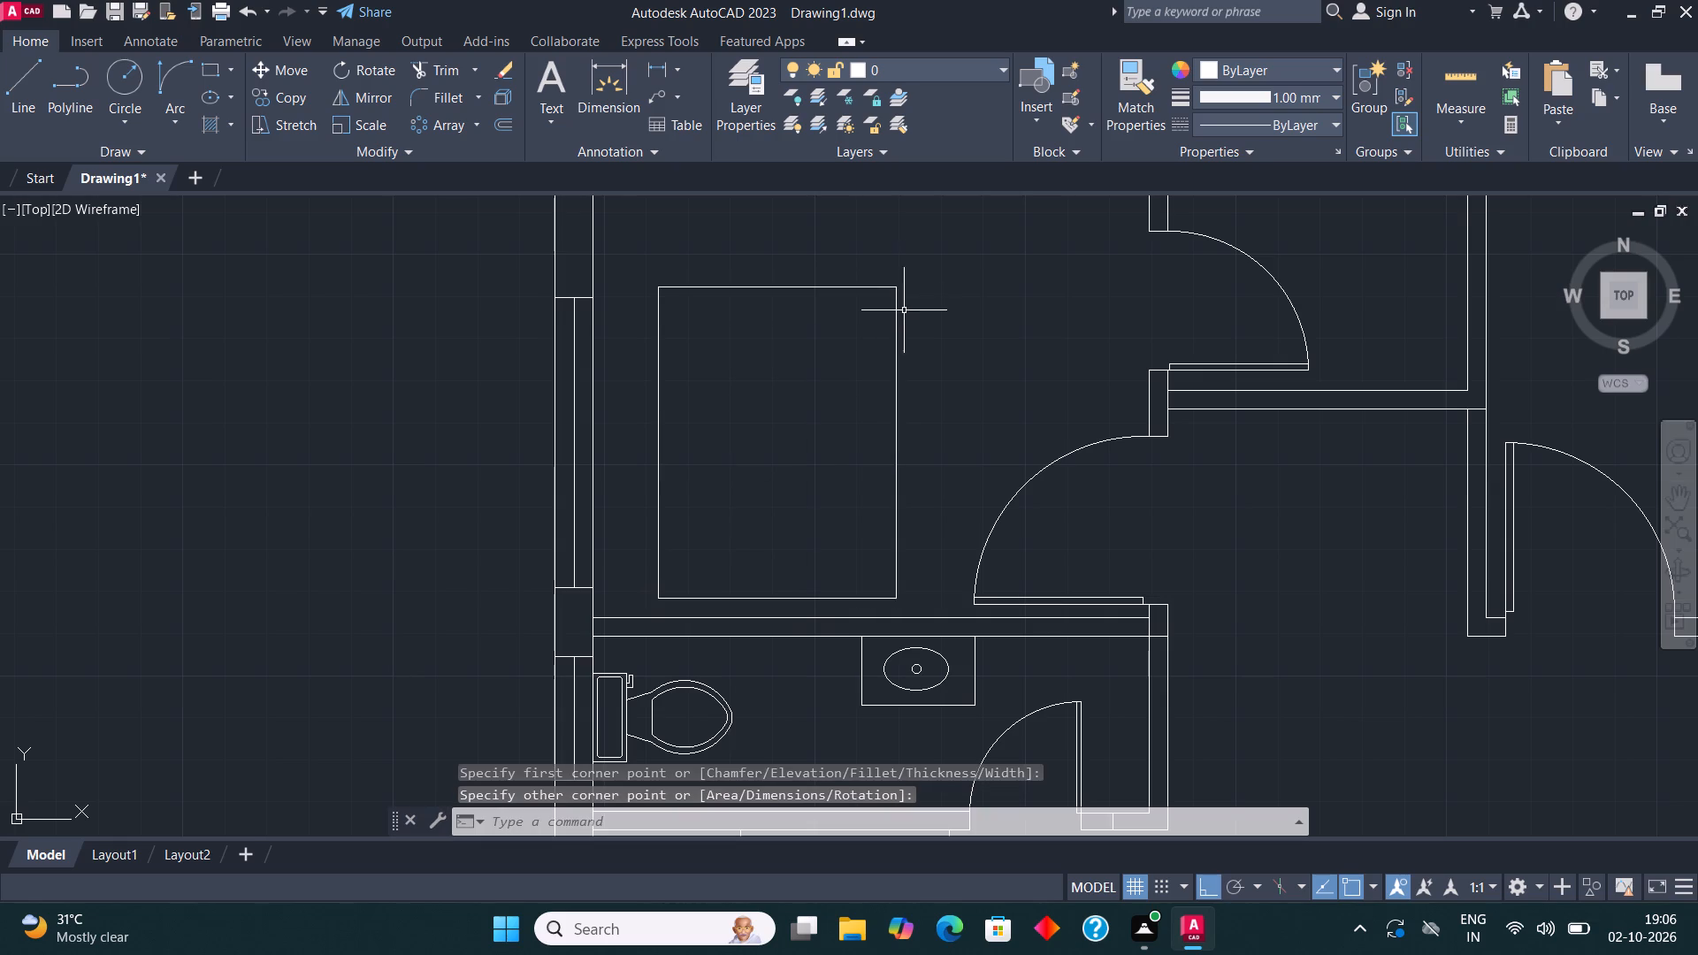
Draw a small pillow-sized rectangle in the empty space outside the west wall, level with the bedroom window.
{"action": "middle_click_drag", "start_coordinate": [884, 401], "coordinate": [856, 424]}
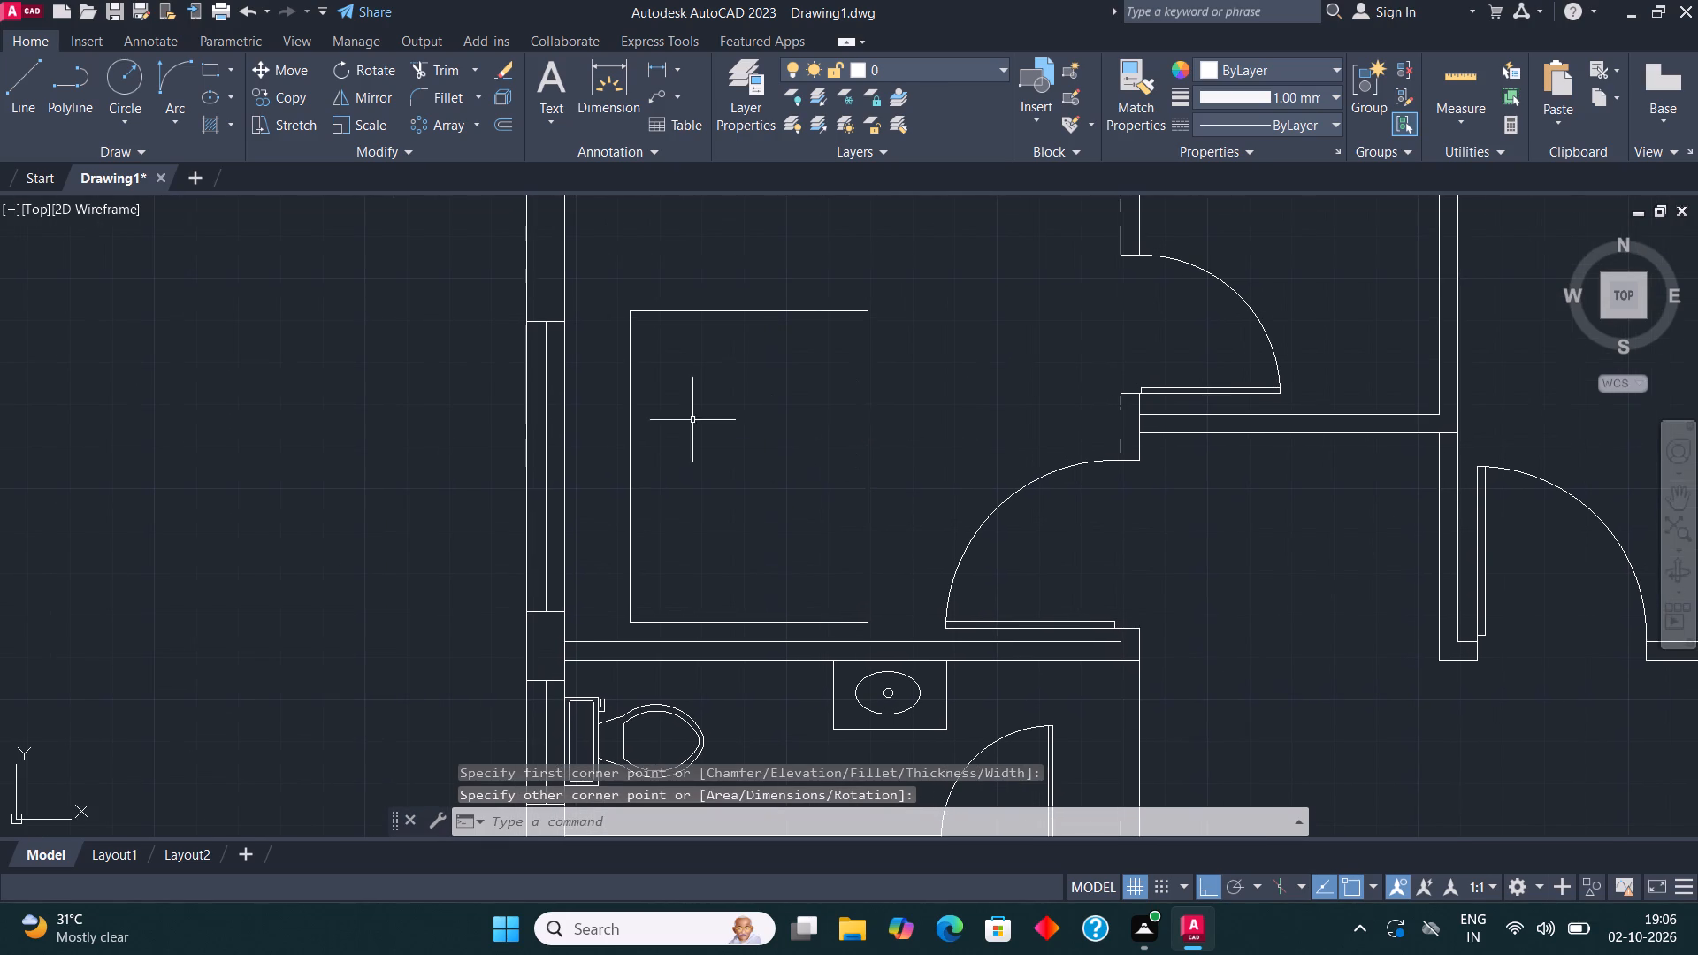
{"action": "left_click", "coordinate": [219, 76]}
{"action": "left_click", "coordinate": [330, 385]}
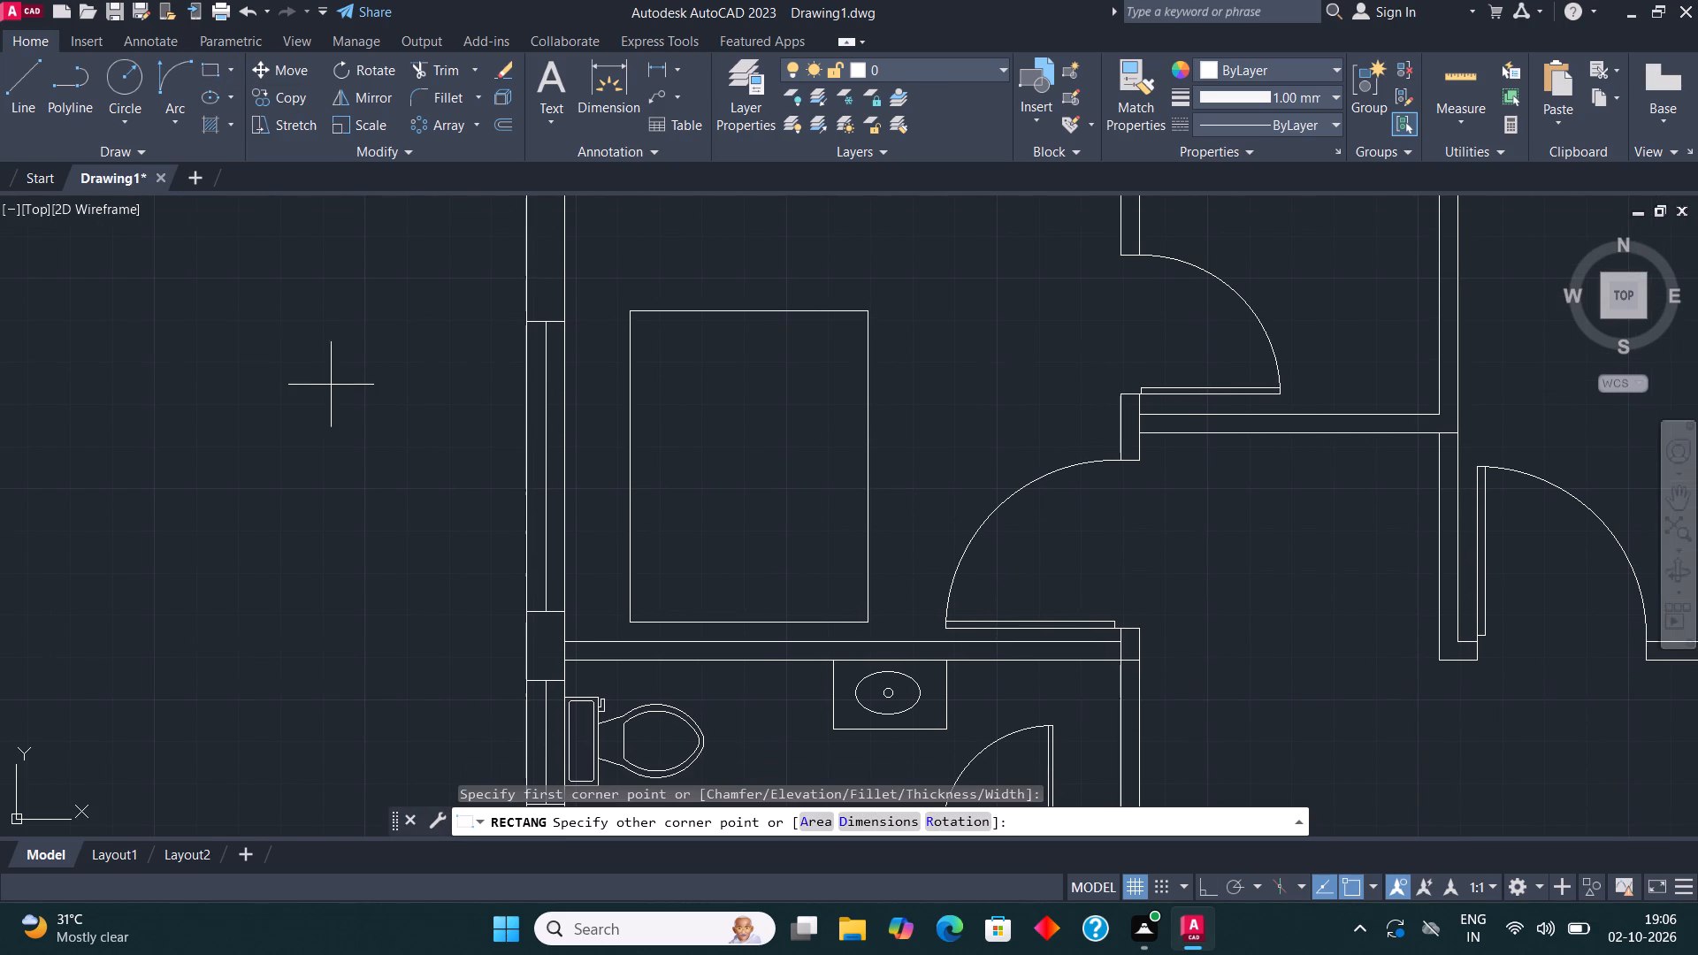
{"action": "left_click", "coordinate": [379, 424]}
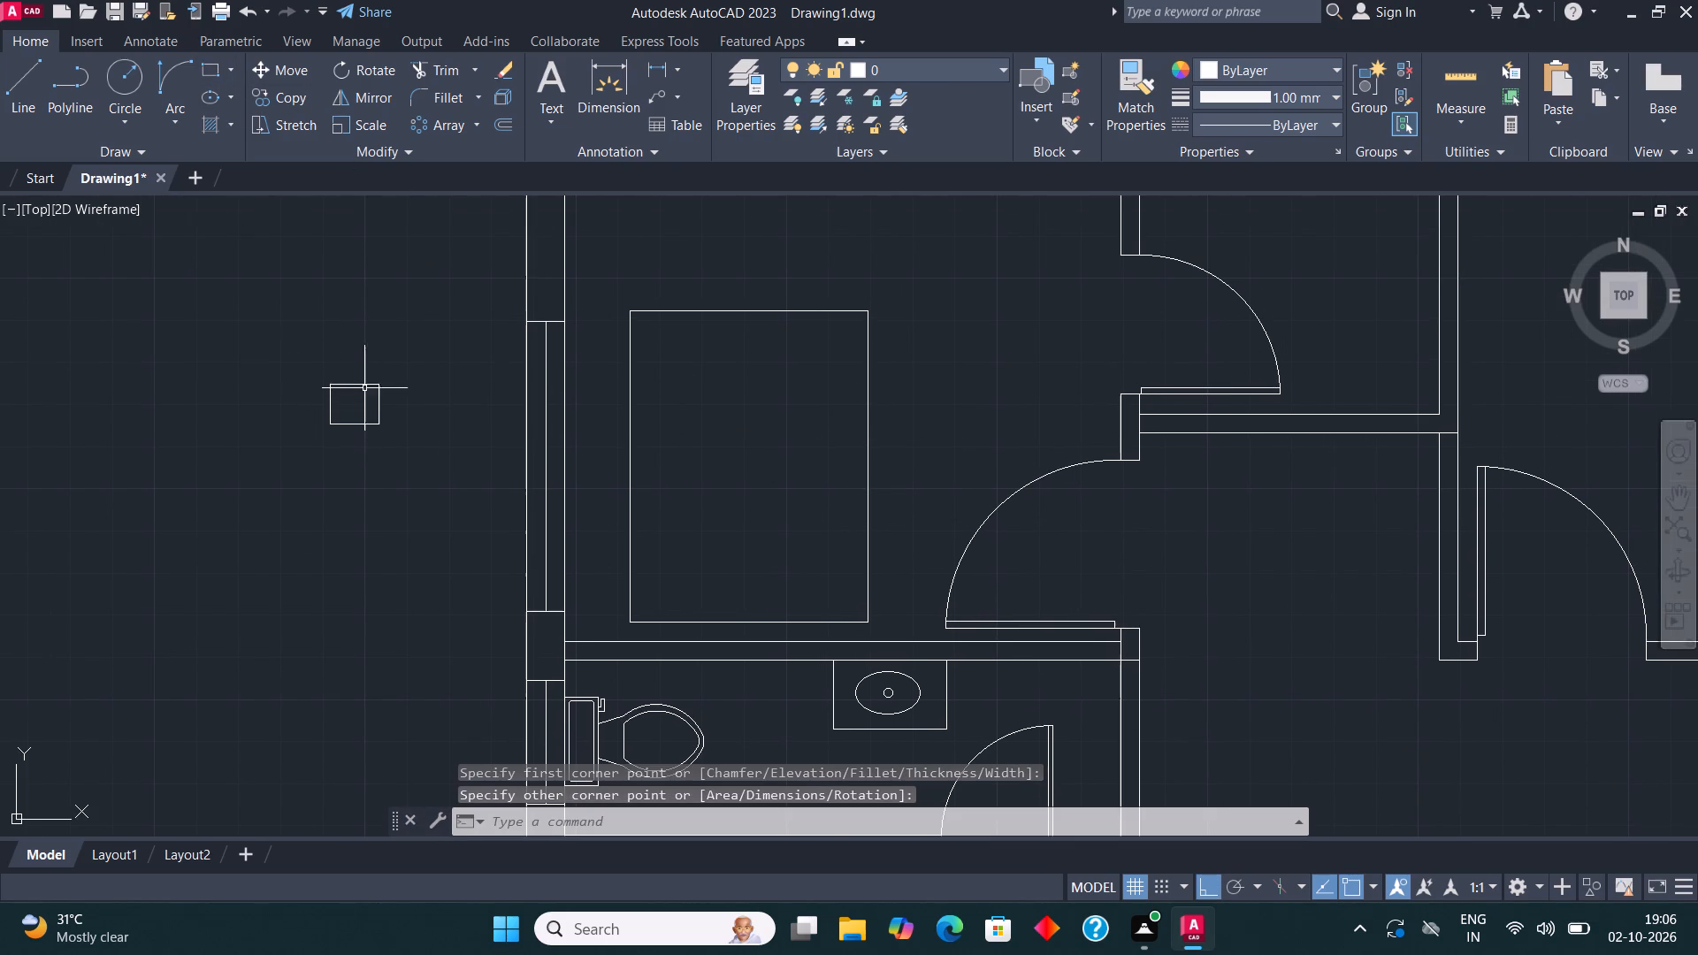
Rotate the small rectangle outside the west wall to a slight freehand tilt, with Ortho off.
{"action": "left_click", "coordinate": [362, 384]}
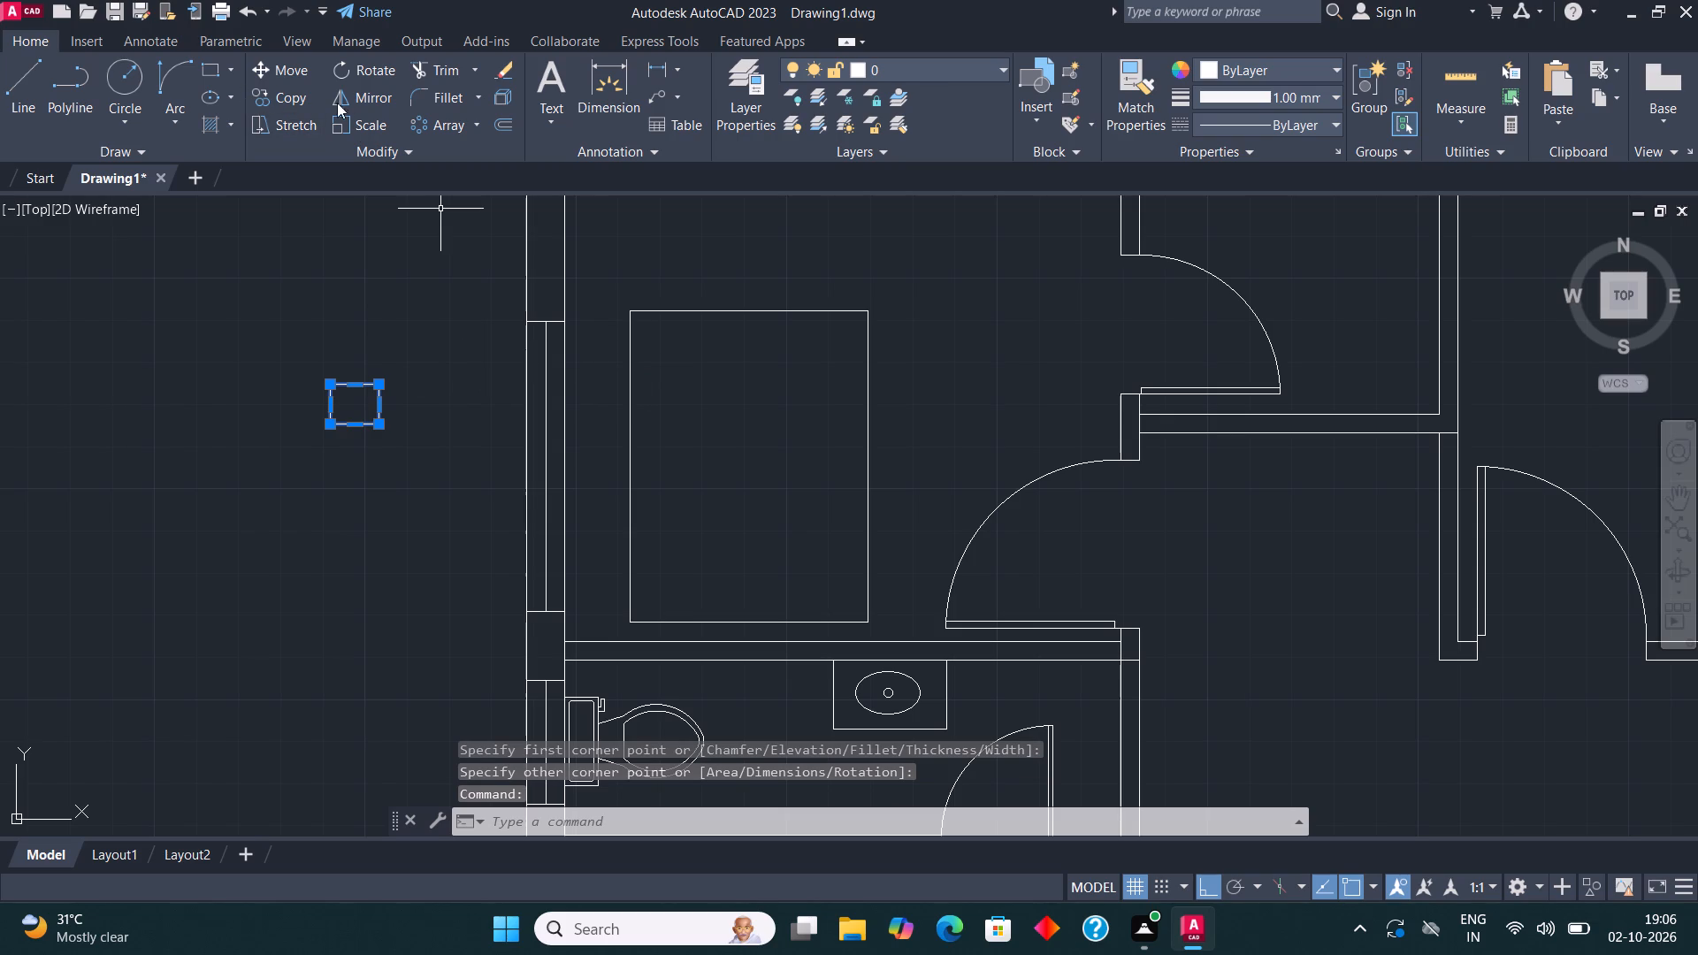
{"action": "left_click", "coordinate": [371, 75]}
{"action": "left_click", "coordinate": [392, 407]}
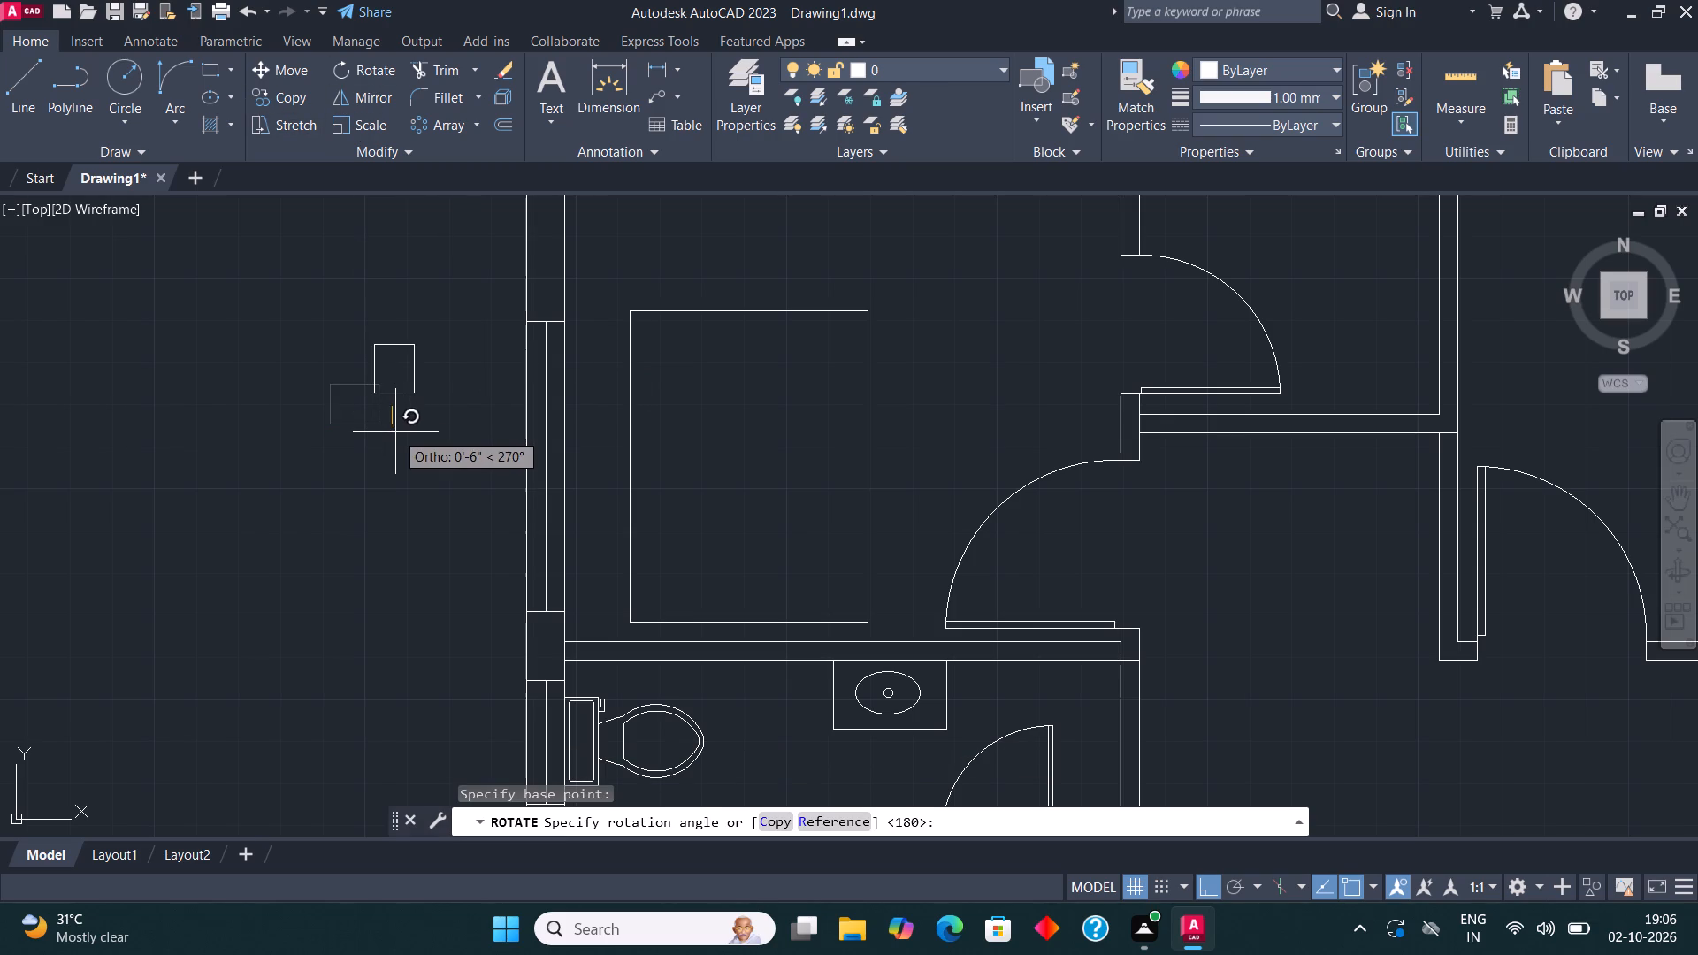
{"action": "key", "text": "F8"}
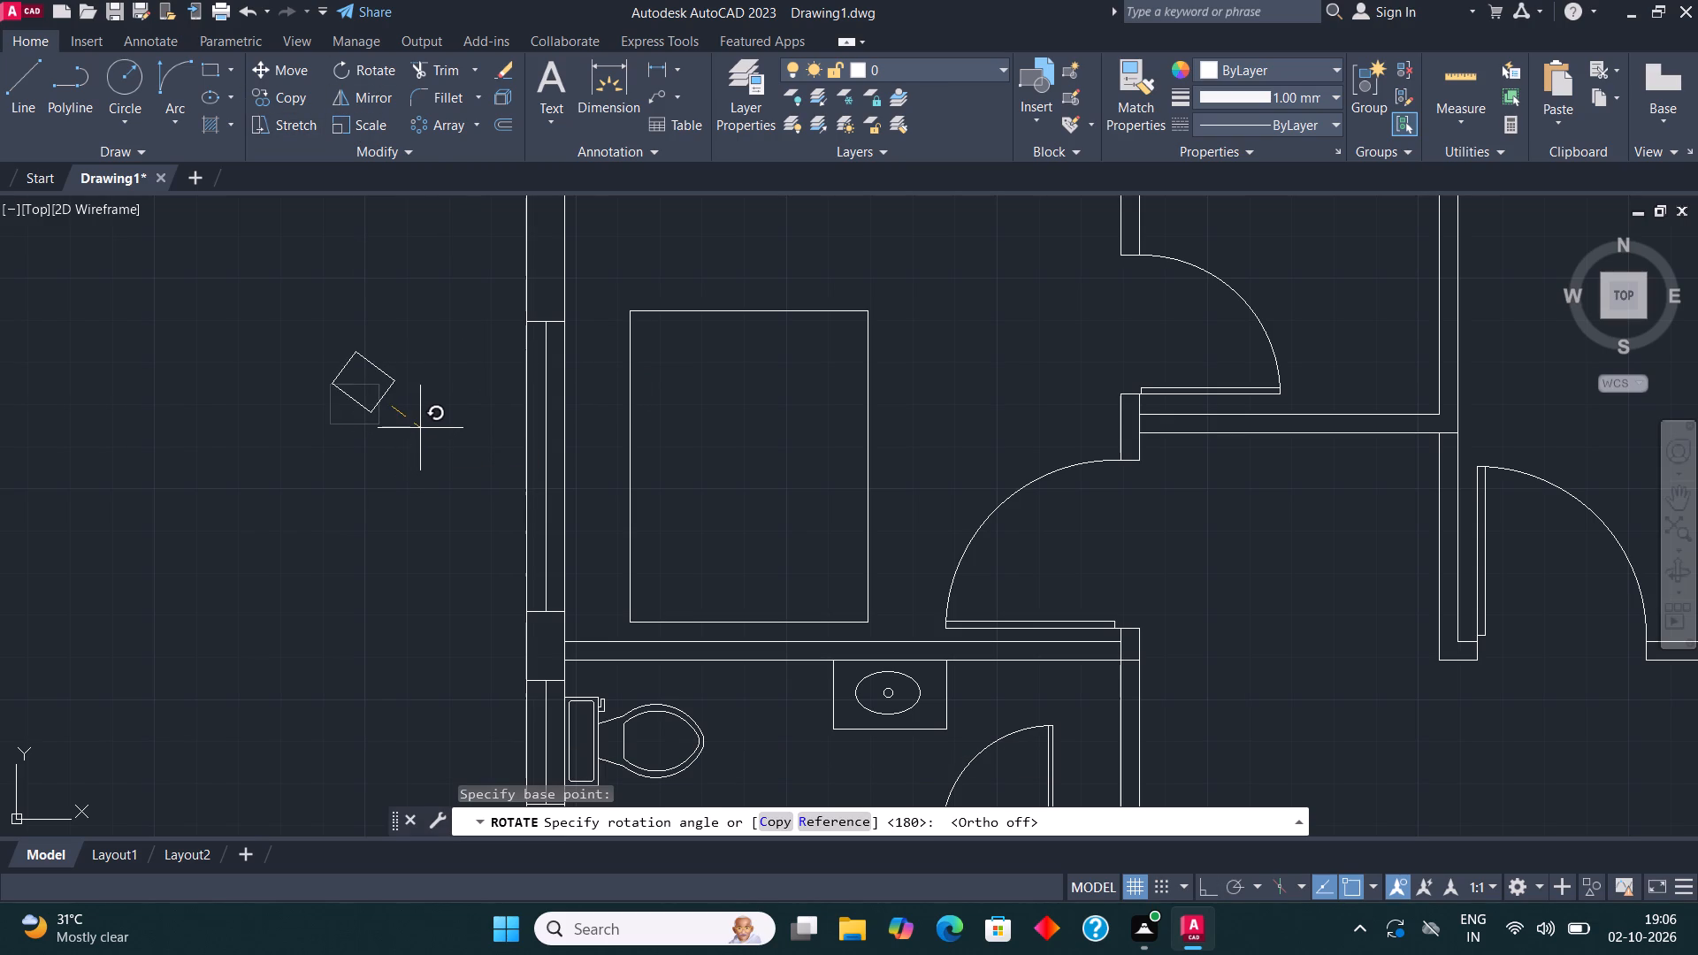
{"action": "left_click", "coordinate": [422, 419]}
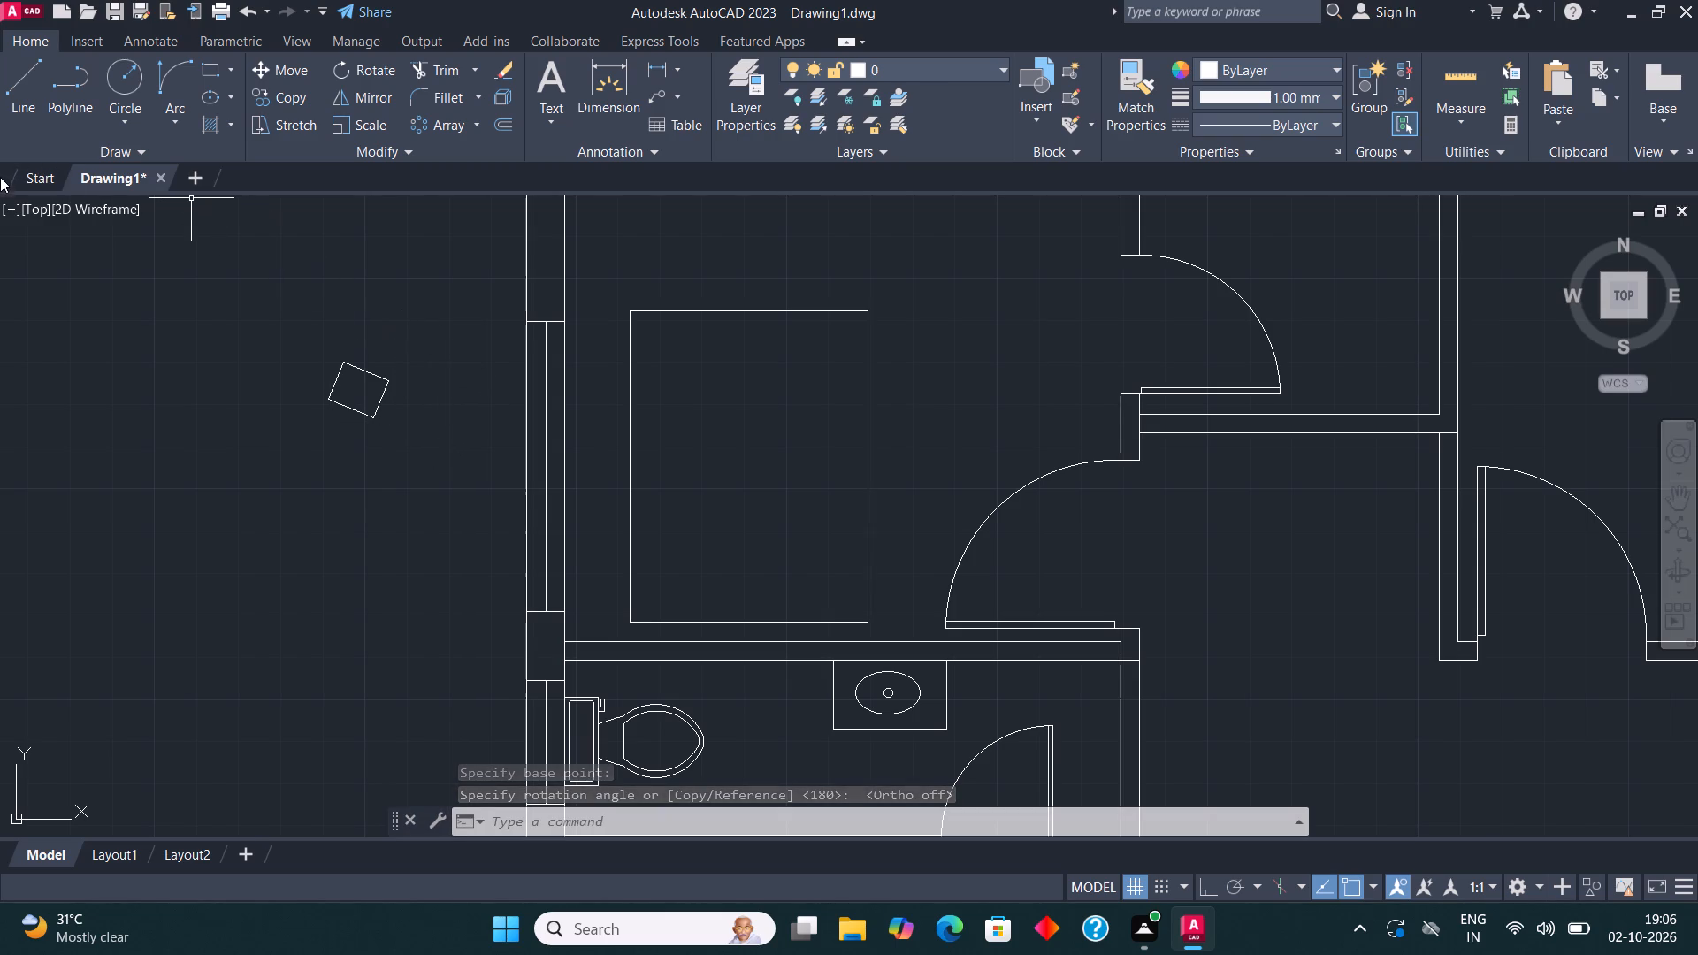
Draw a line across the full width of the bed rectangle, near its south end.
{"action": "left_click", "coordinate": [14, 84]}
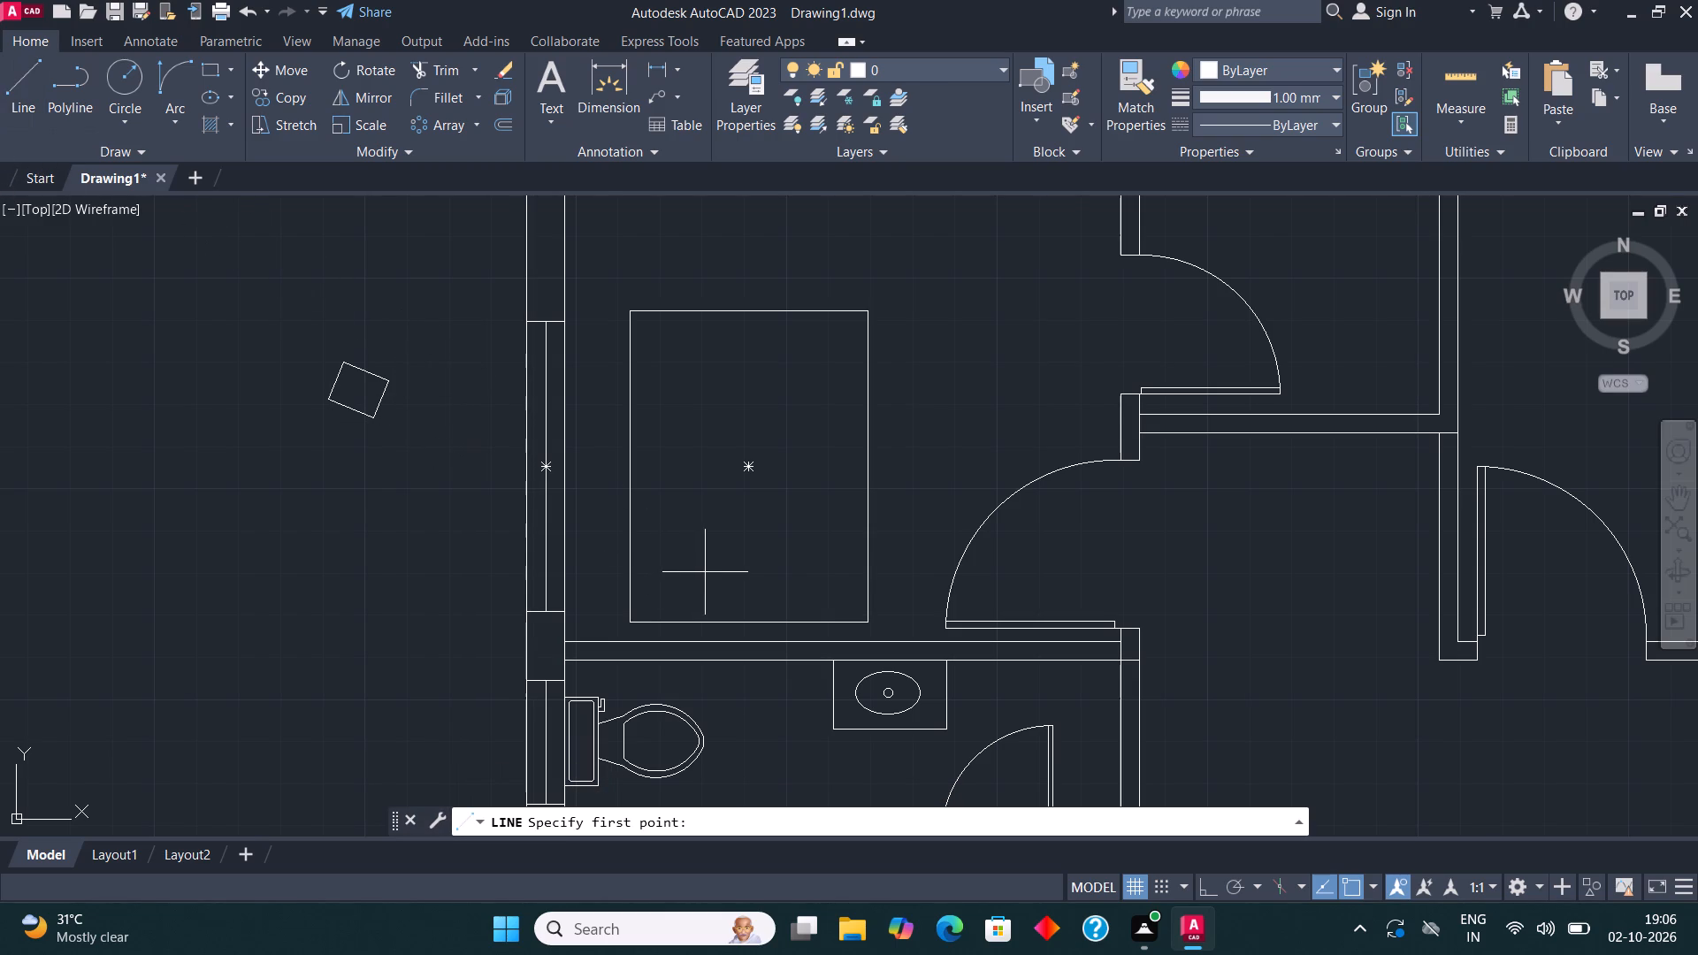
{"action": "left_click", "coordinate": [632, 538]}
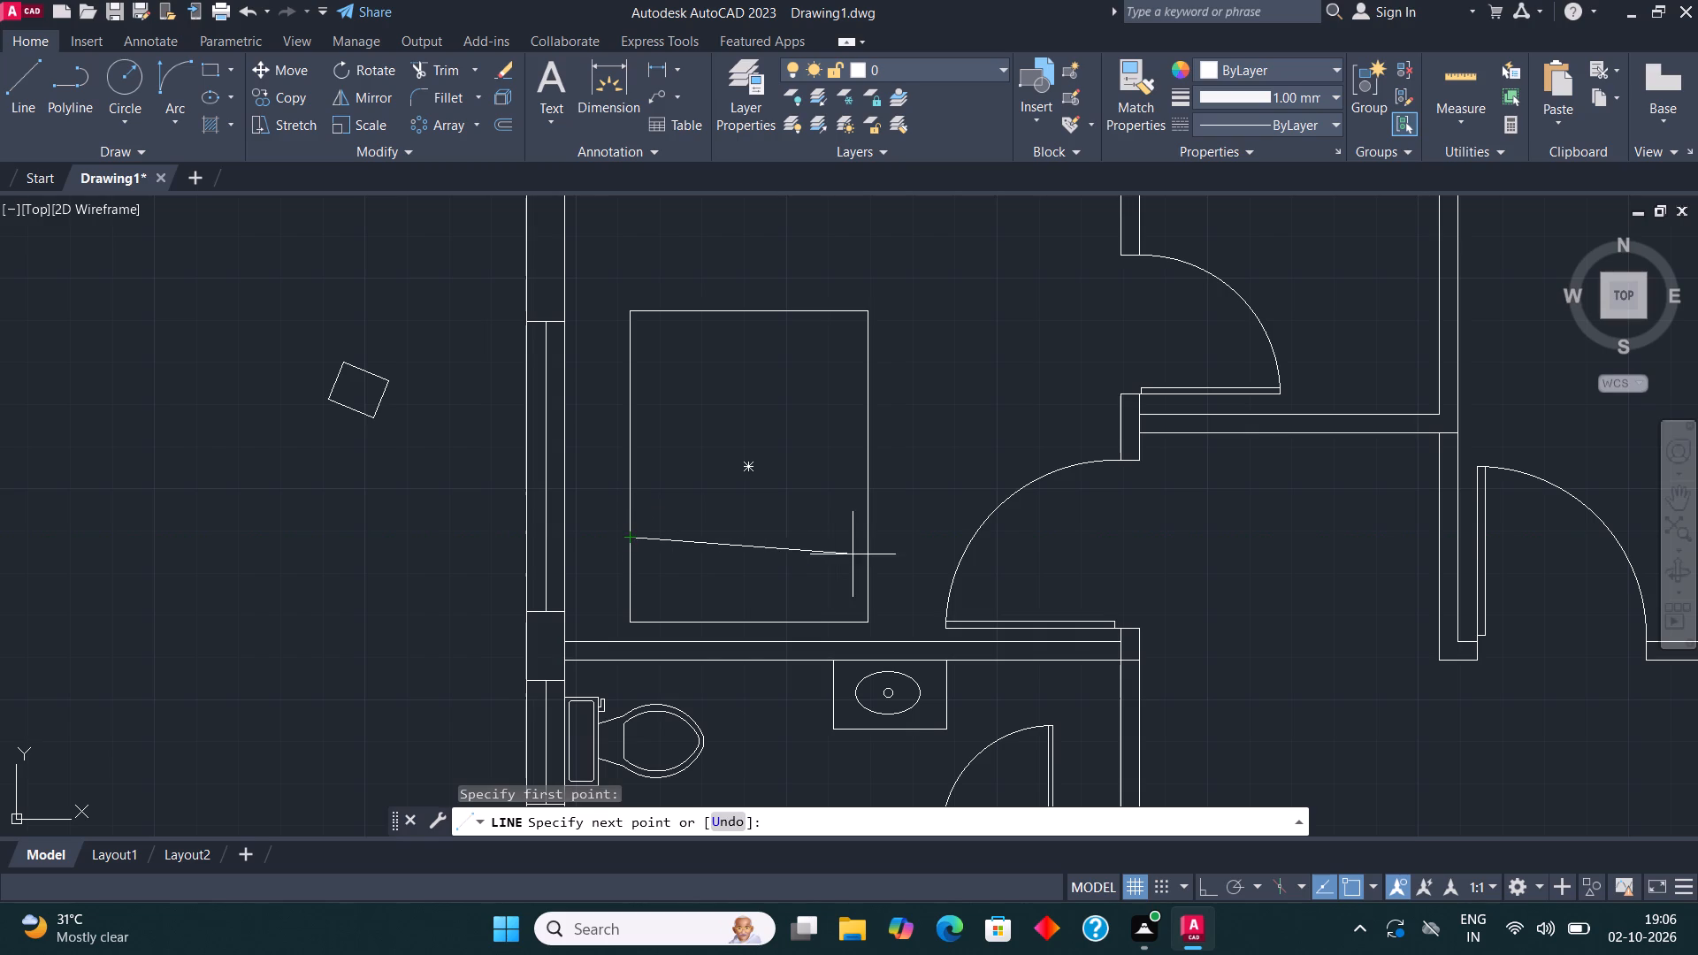
{"action": "left_click", "coordinate": [867, 544]}
{"action": "key", "text": "Escape"}
Copy the line across the bed northward at close spacing so that three parallel lines form a blanket fold.
{"action": "left_click", "coordinate": [778, 542]}
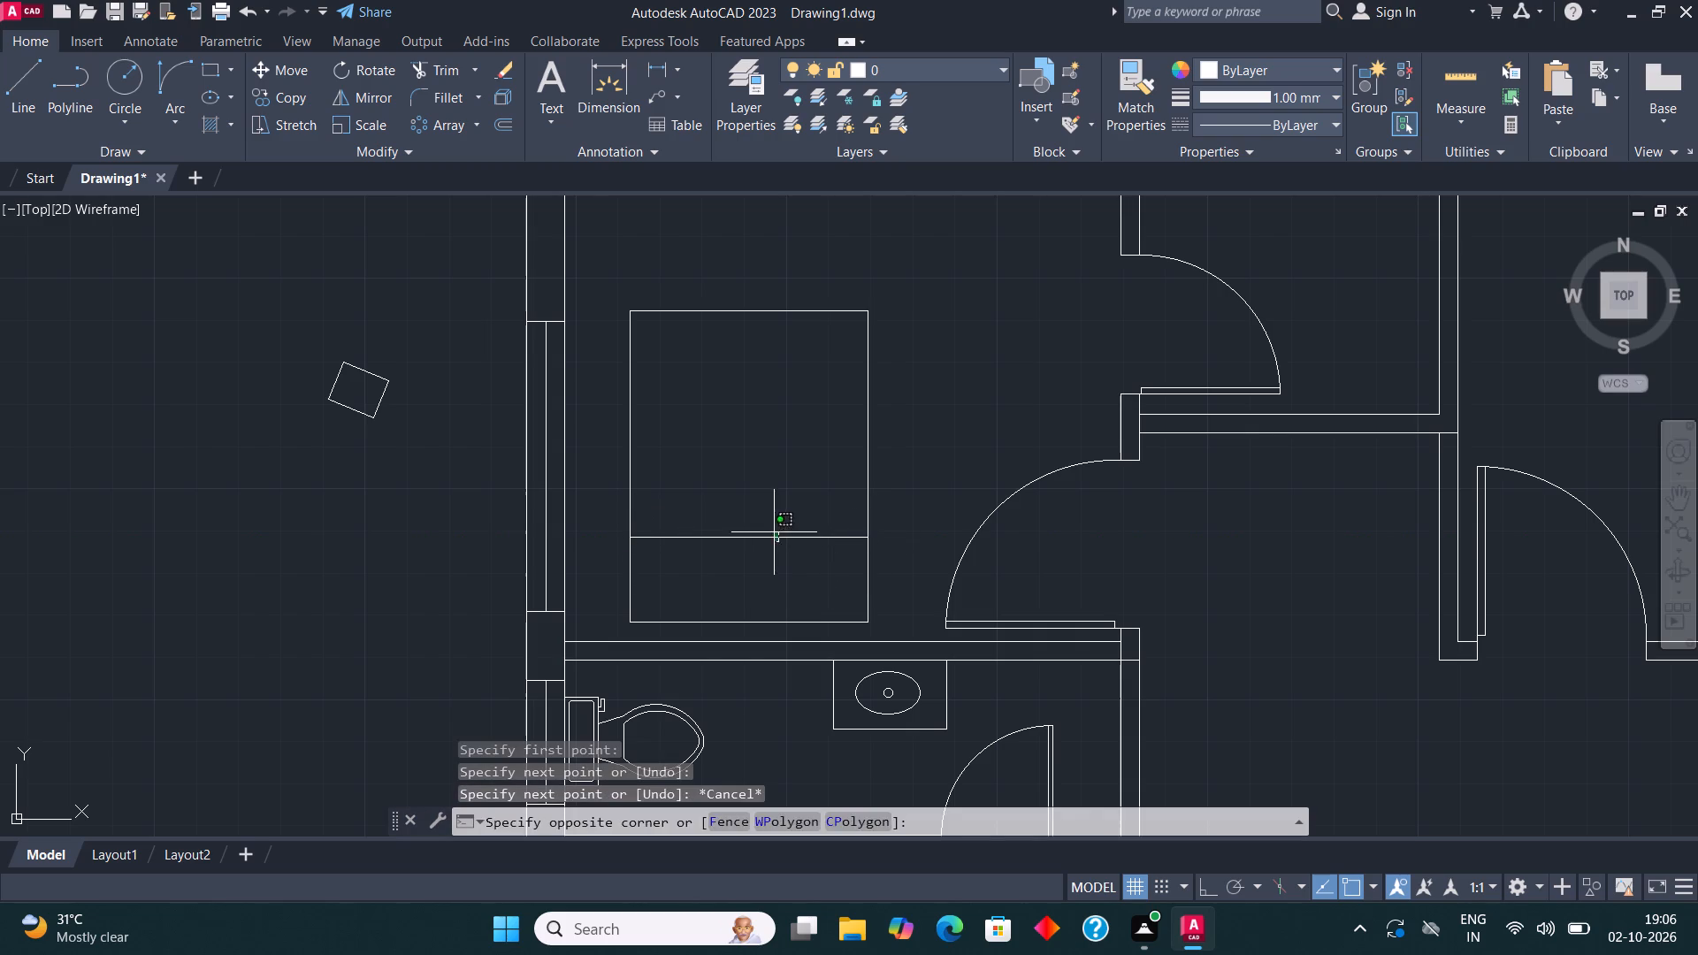
{"action": "left_click", "coordinate": [774, 532]}
{"action": "left_click", "coordinate": [292, 97]}
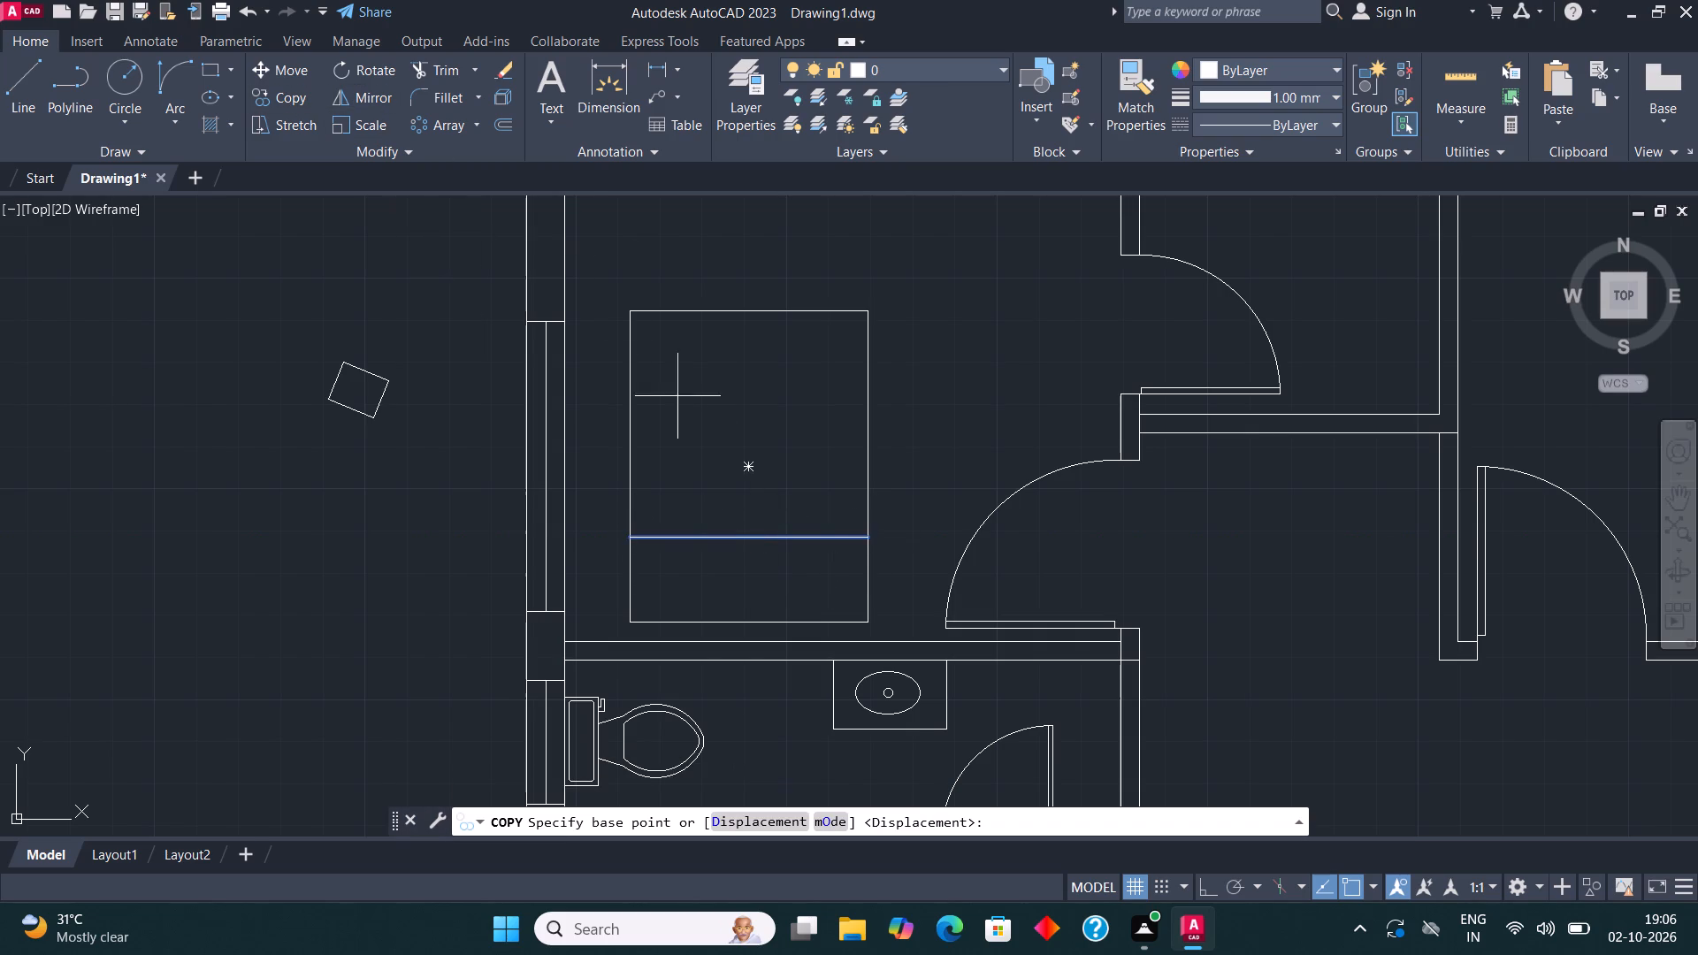
{"action": "left_click", "coordinate": [738, 538]}
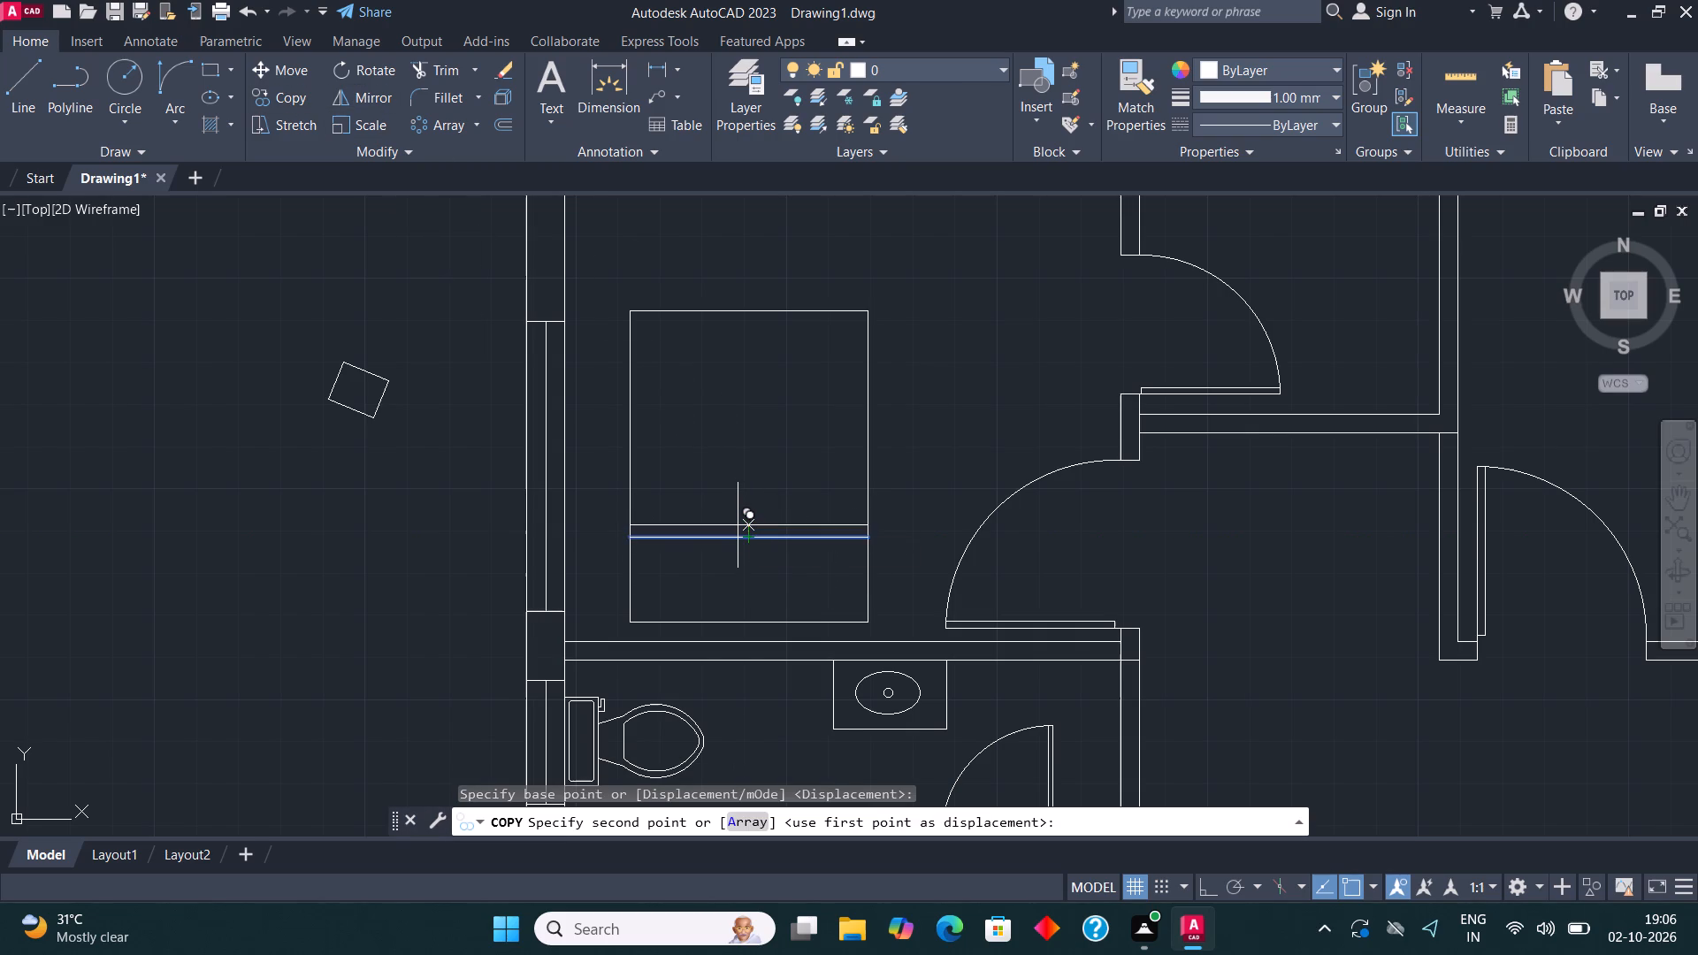
{"action": "left_click", "coordinate": [738, 525]}
{"action": "left_click", "coordinate": [738, 513]}
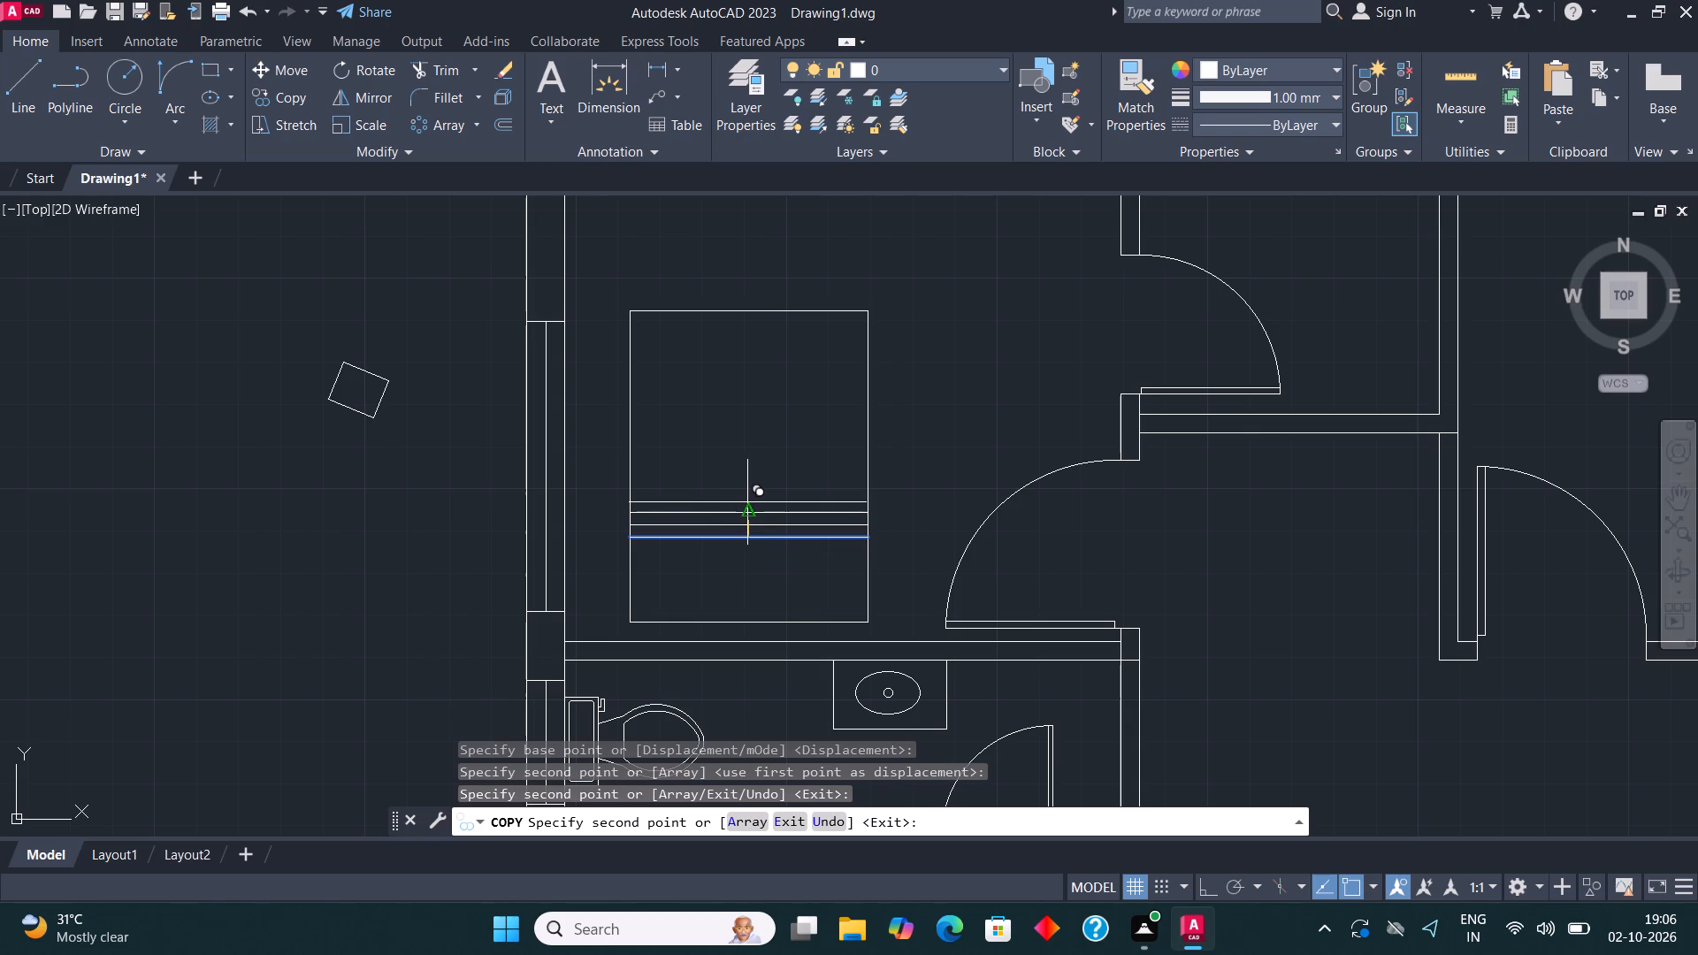
{"action": "left_click", "coordinate": [747, 502]}
{"action": "key", "text": "Escape"}
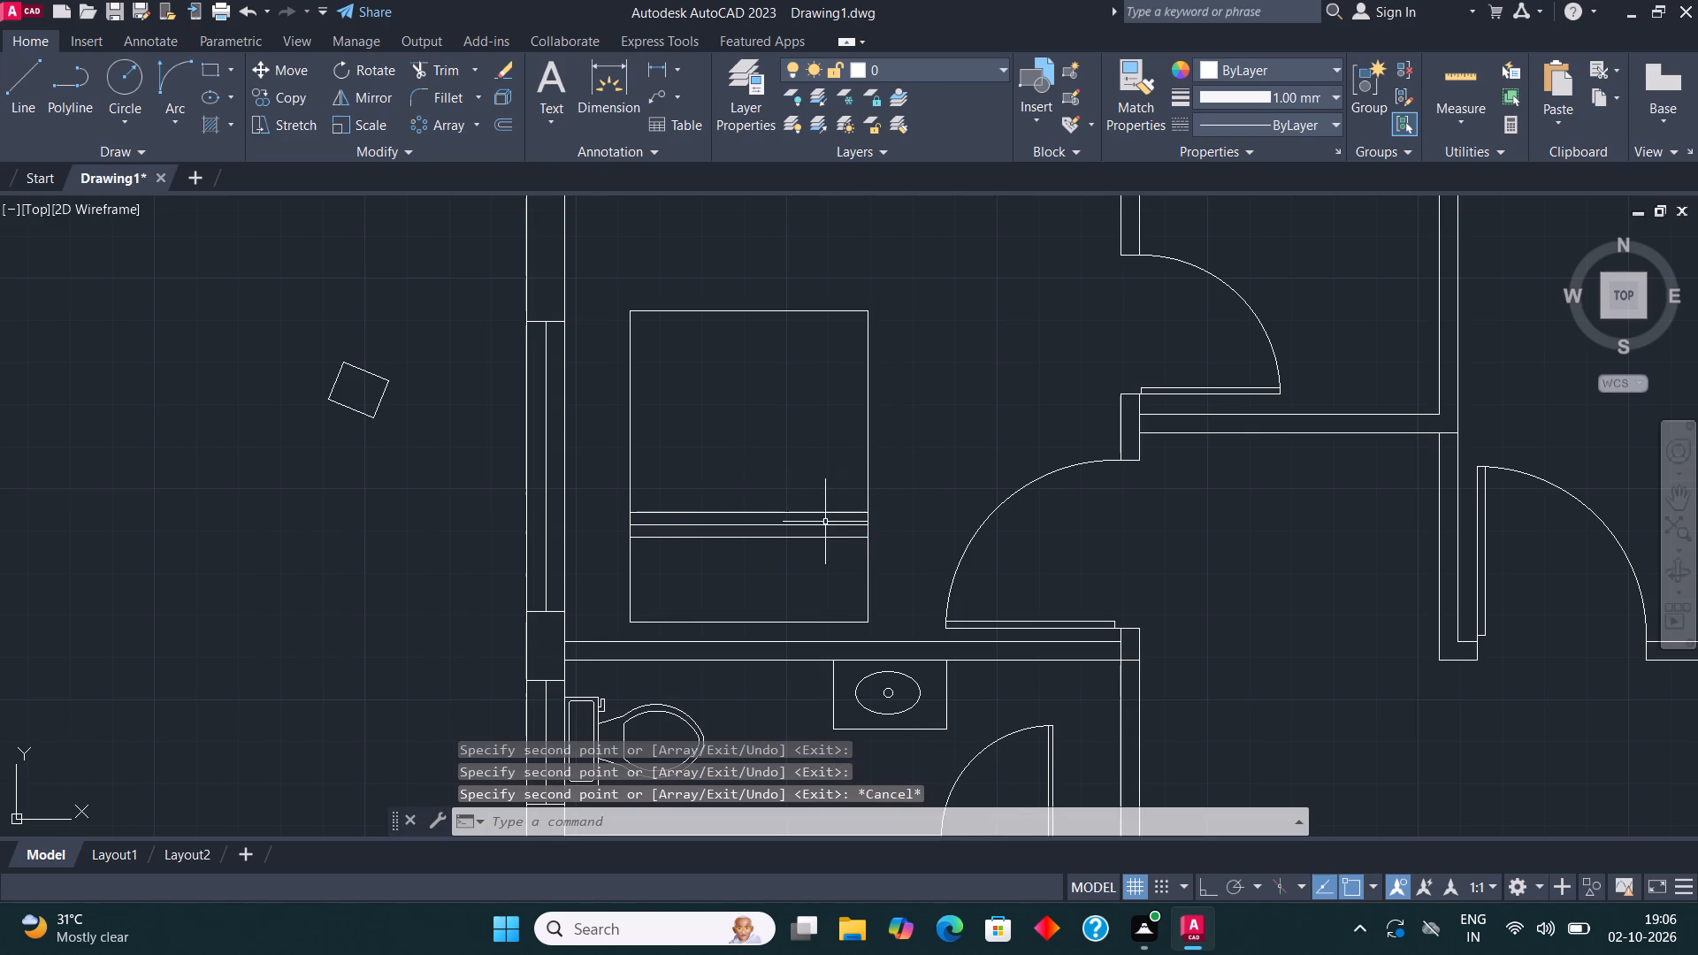
Copy the tilted rectangle by its centre to three overlapping positions along the middle fold line of the bed.
{"action": "middle_click_drag", "start_coordinate": [808, 517], "coordinate": [783, 515]}
{"action": "left_click", "coordinate": [308, 392]}
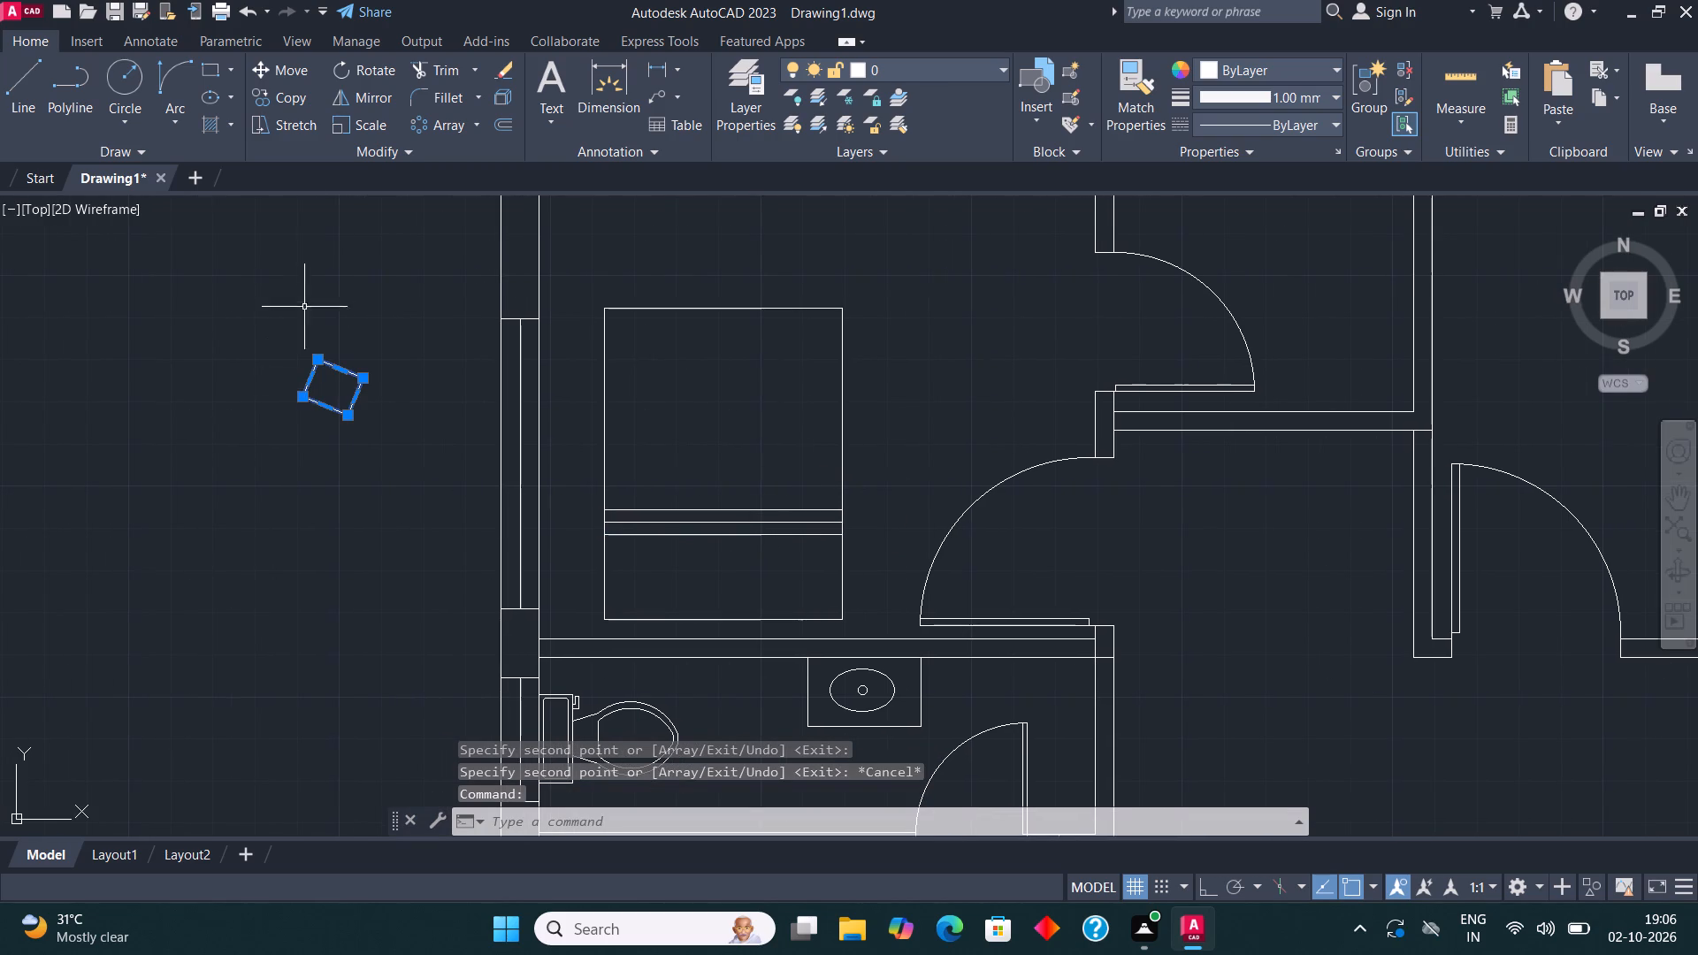
{"action": "left_click", "coordinate": [275, 99]}
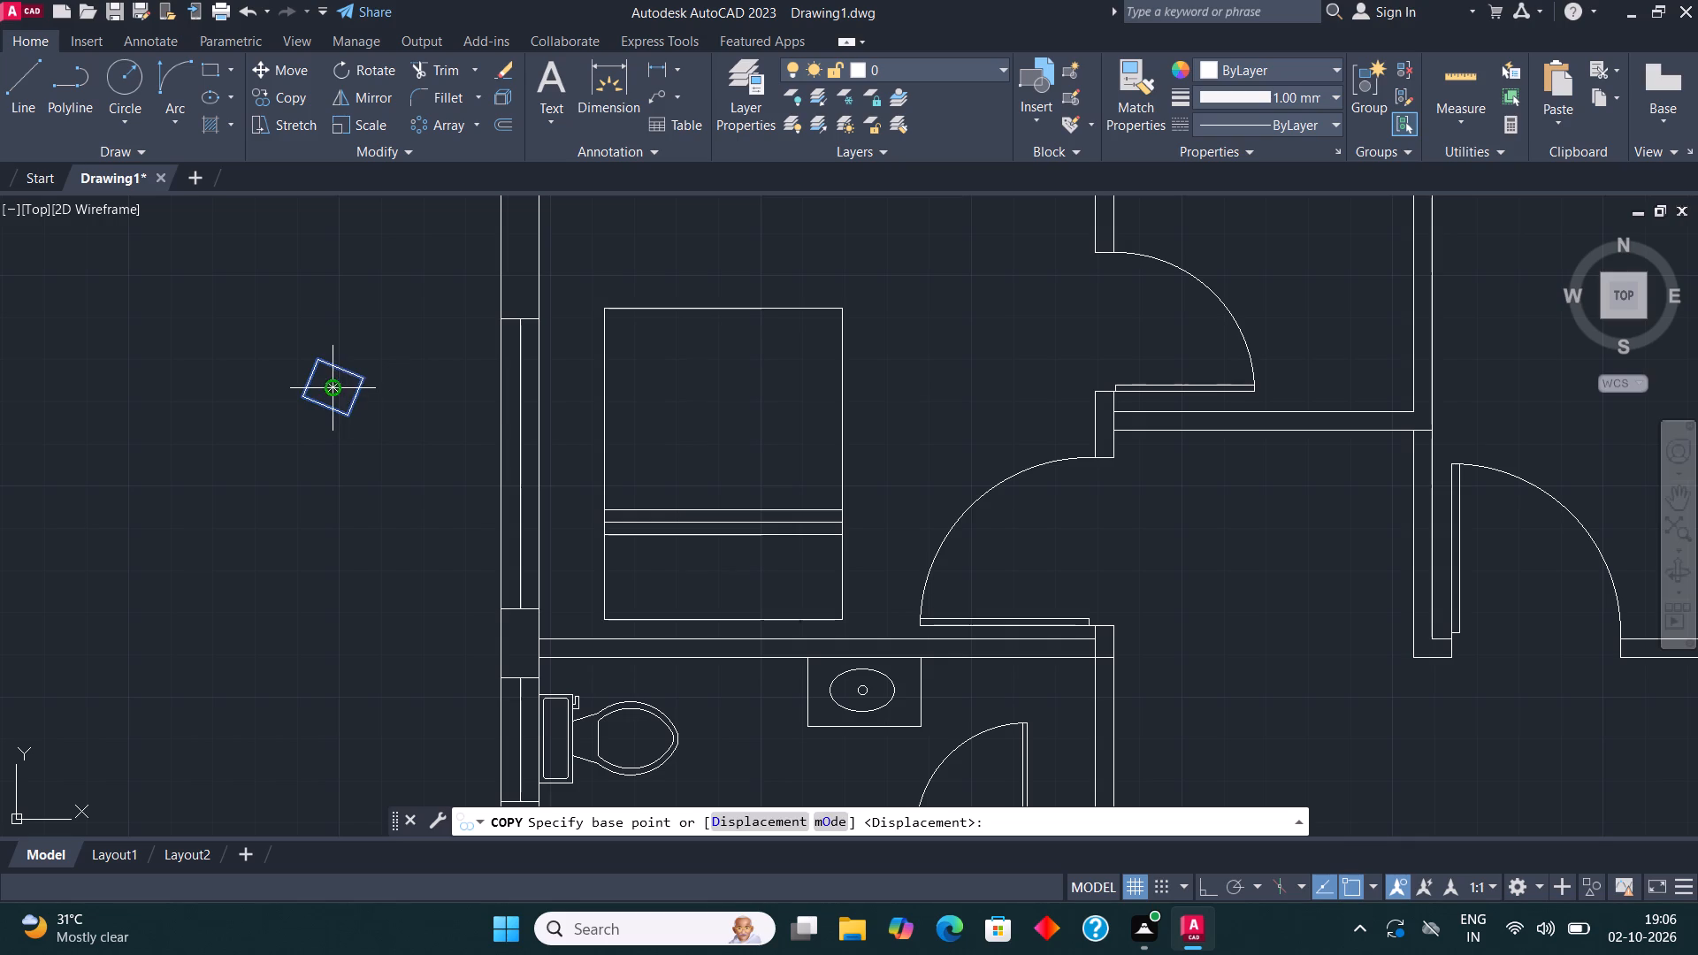
{"action": "left_click", "coordinate": [333, 386]}
{"action": "scroll", "coordinate": [658, 519], "scroll_direction": "up", "scroll_amount": 2}
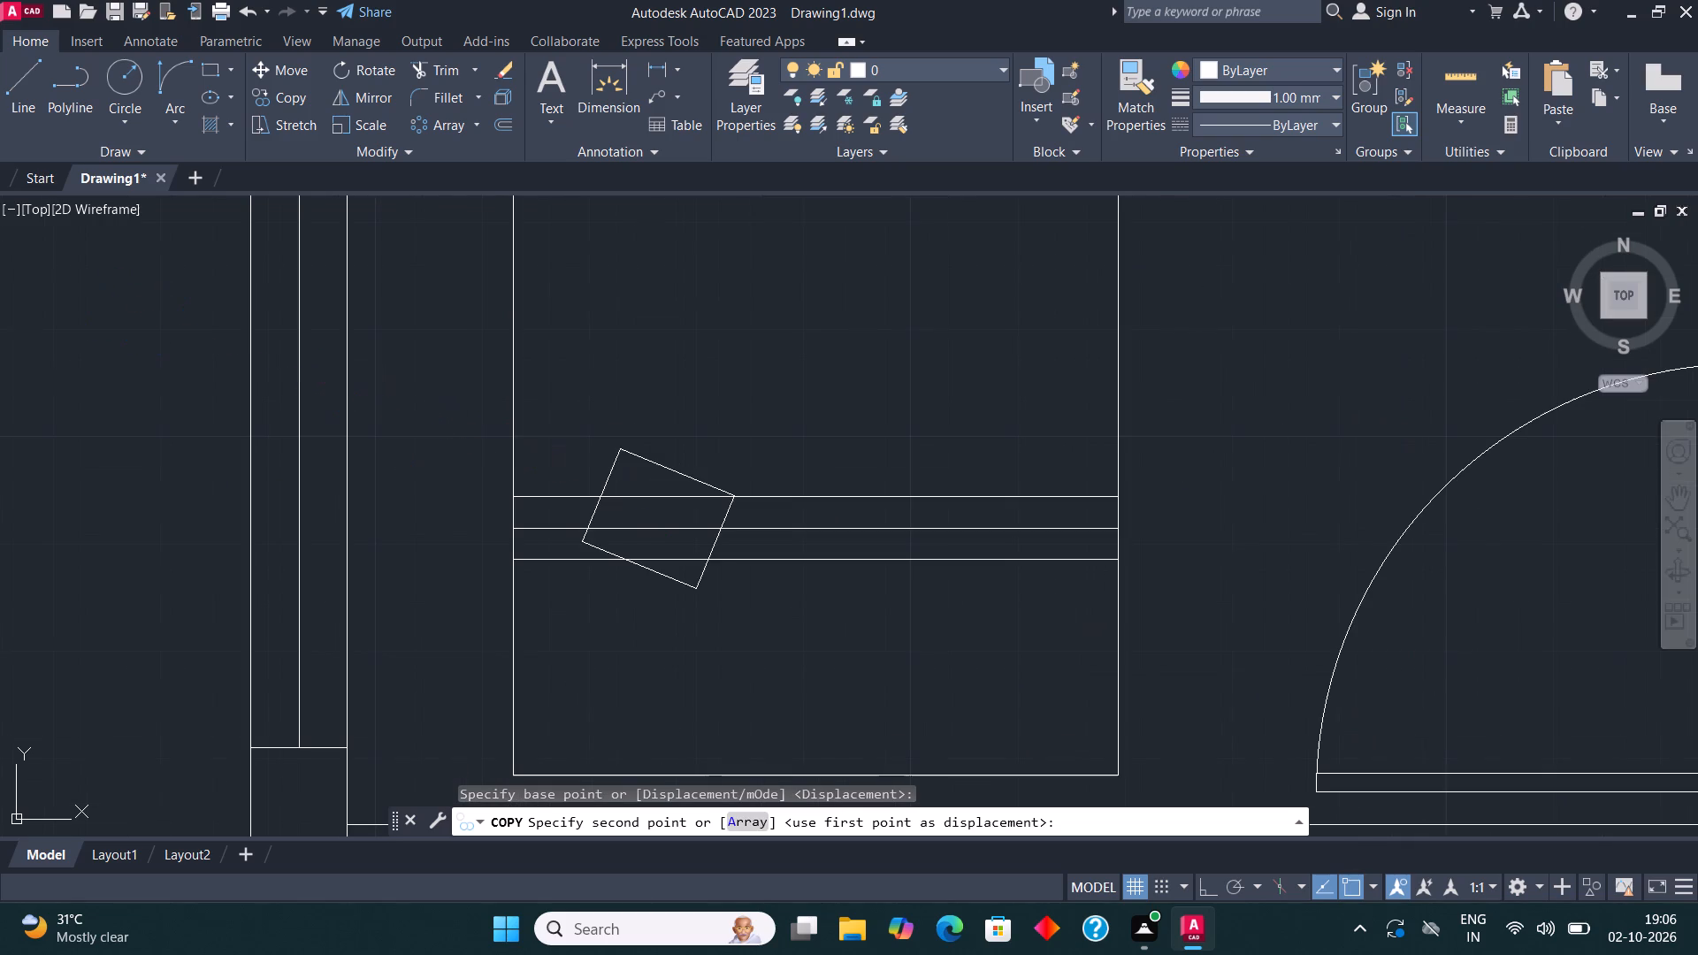
{"action": "left_click", "coordinate": [667, 526]}
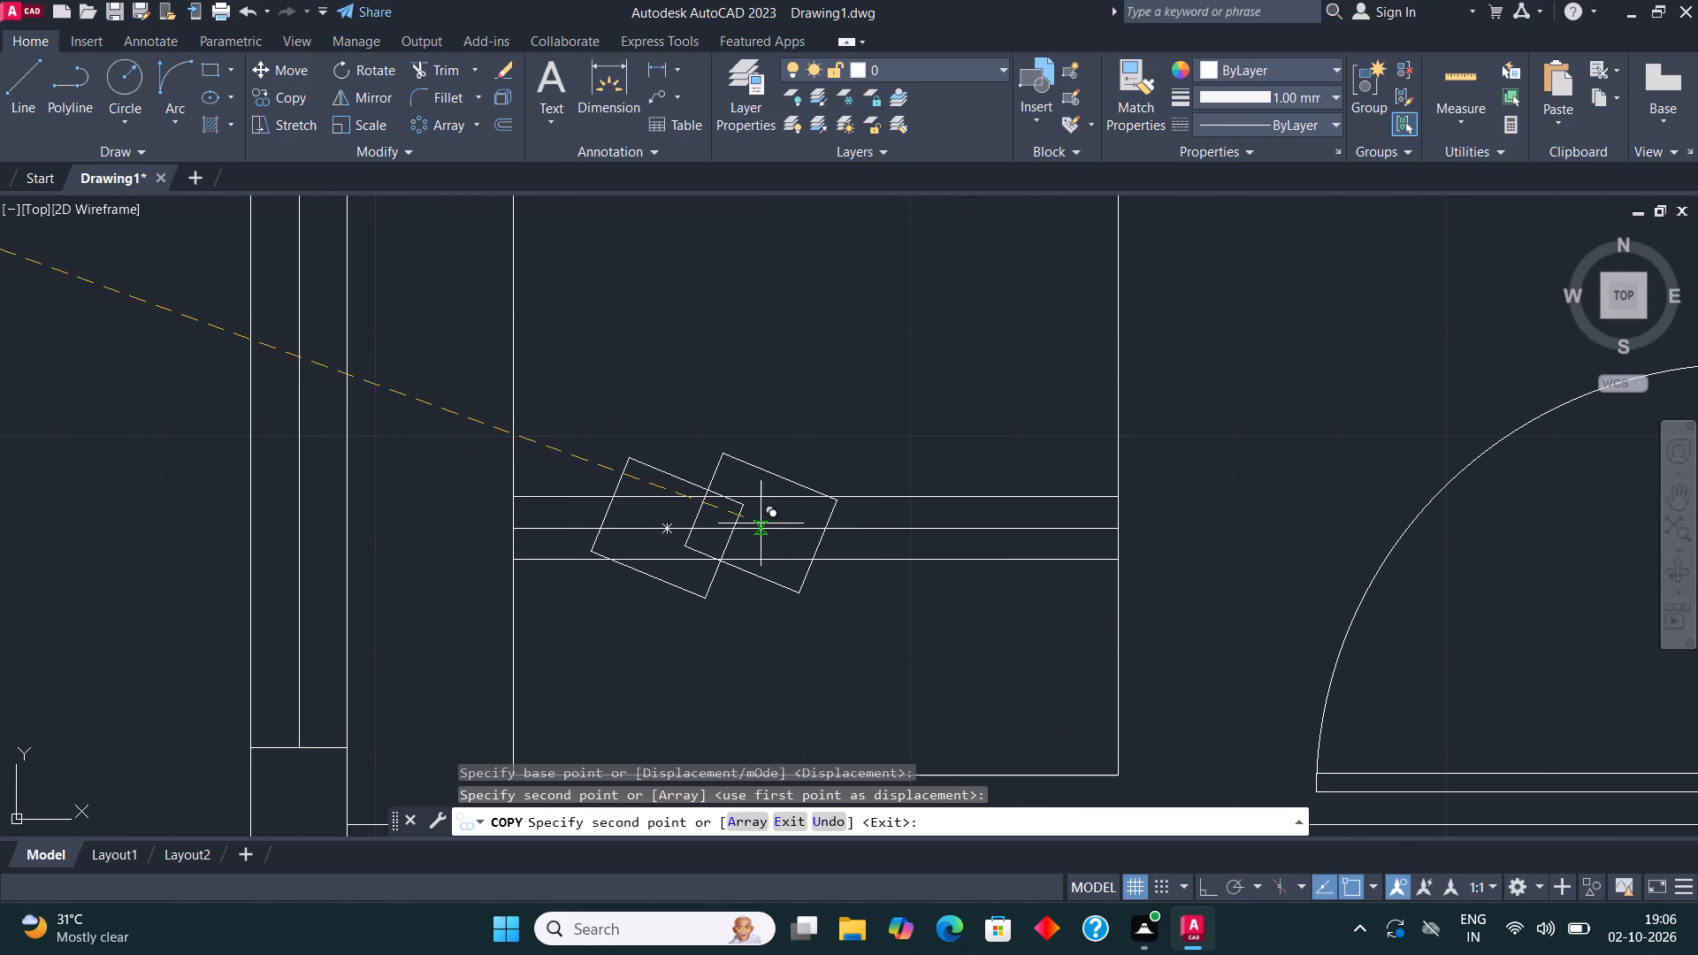
{"action": "left_click", "coordinate": [761, 523]}
{"action": "left_click", "coordinate": [872, 535]}
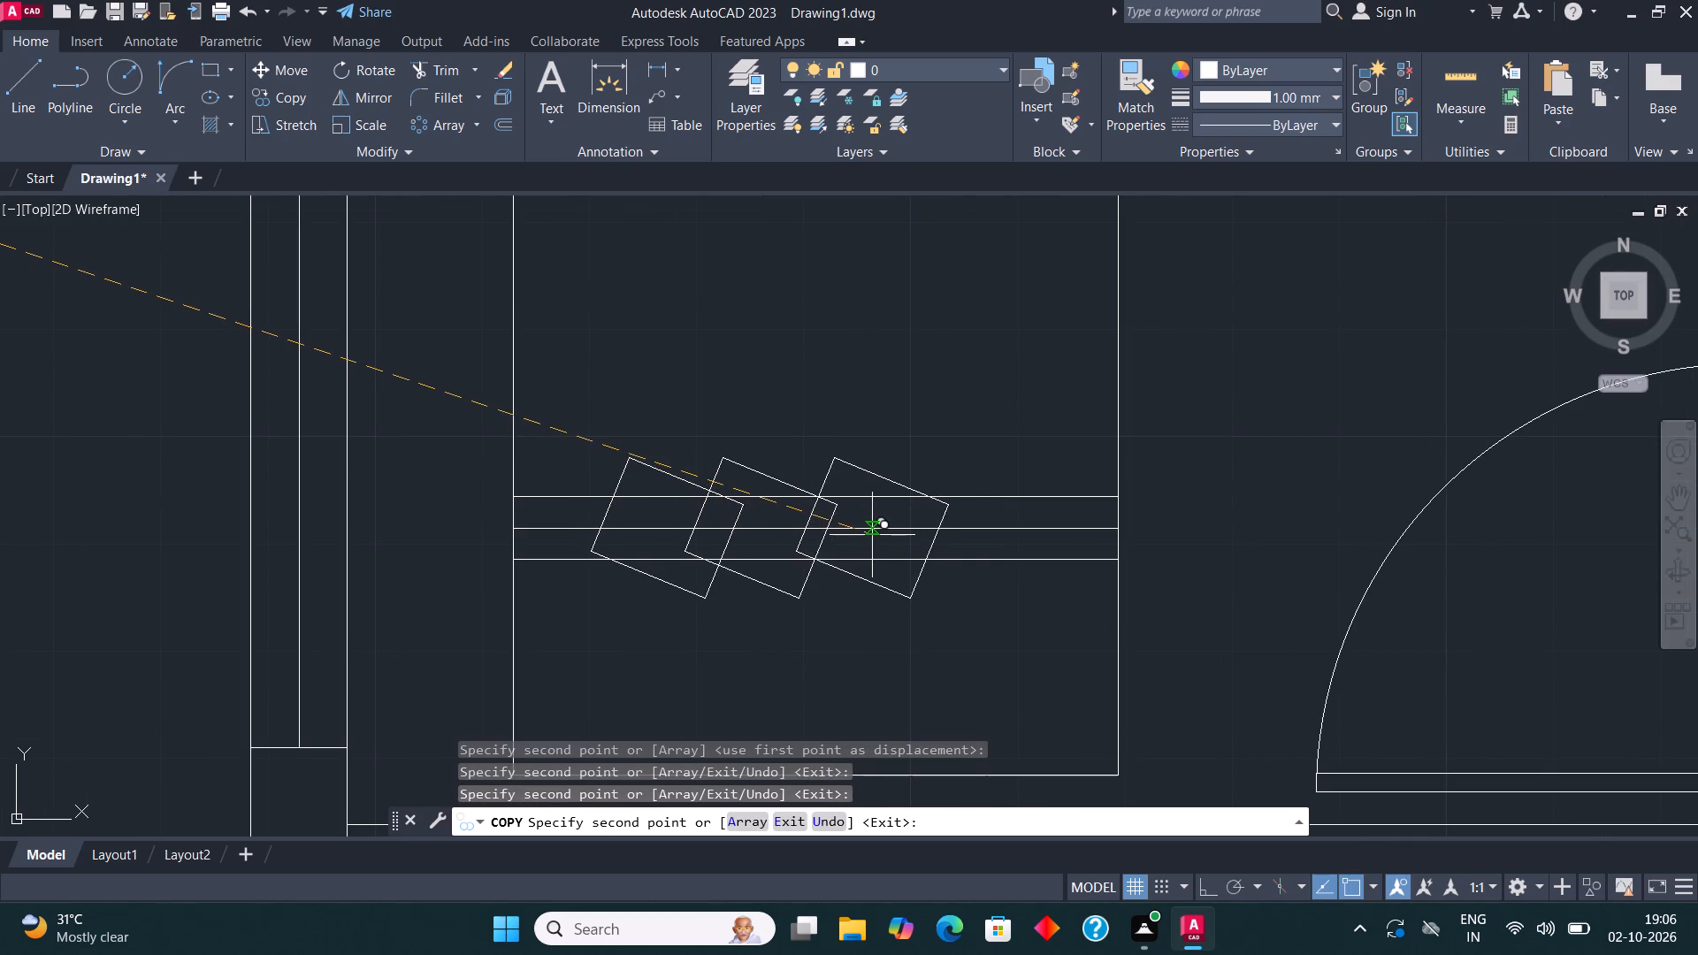
{"action": "scroll", "coordinate": [823, 566], "scroll_direction": "down", "scroll_amount": 1}
{"action": "key", "text": "Escape"}
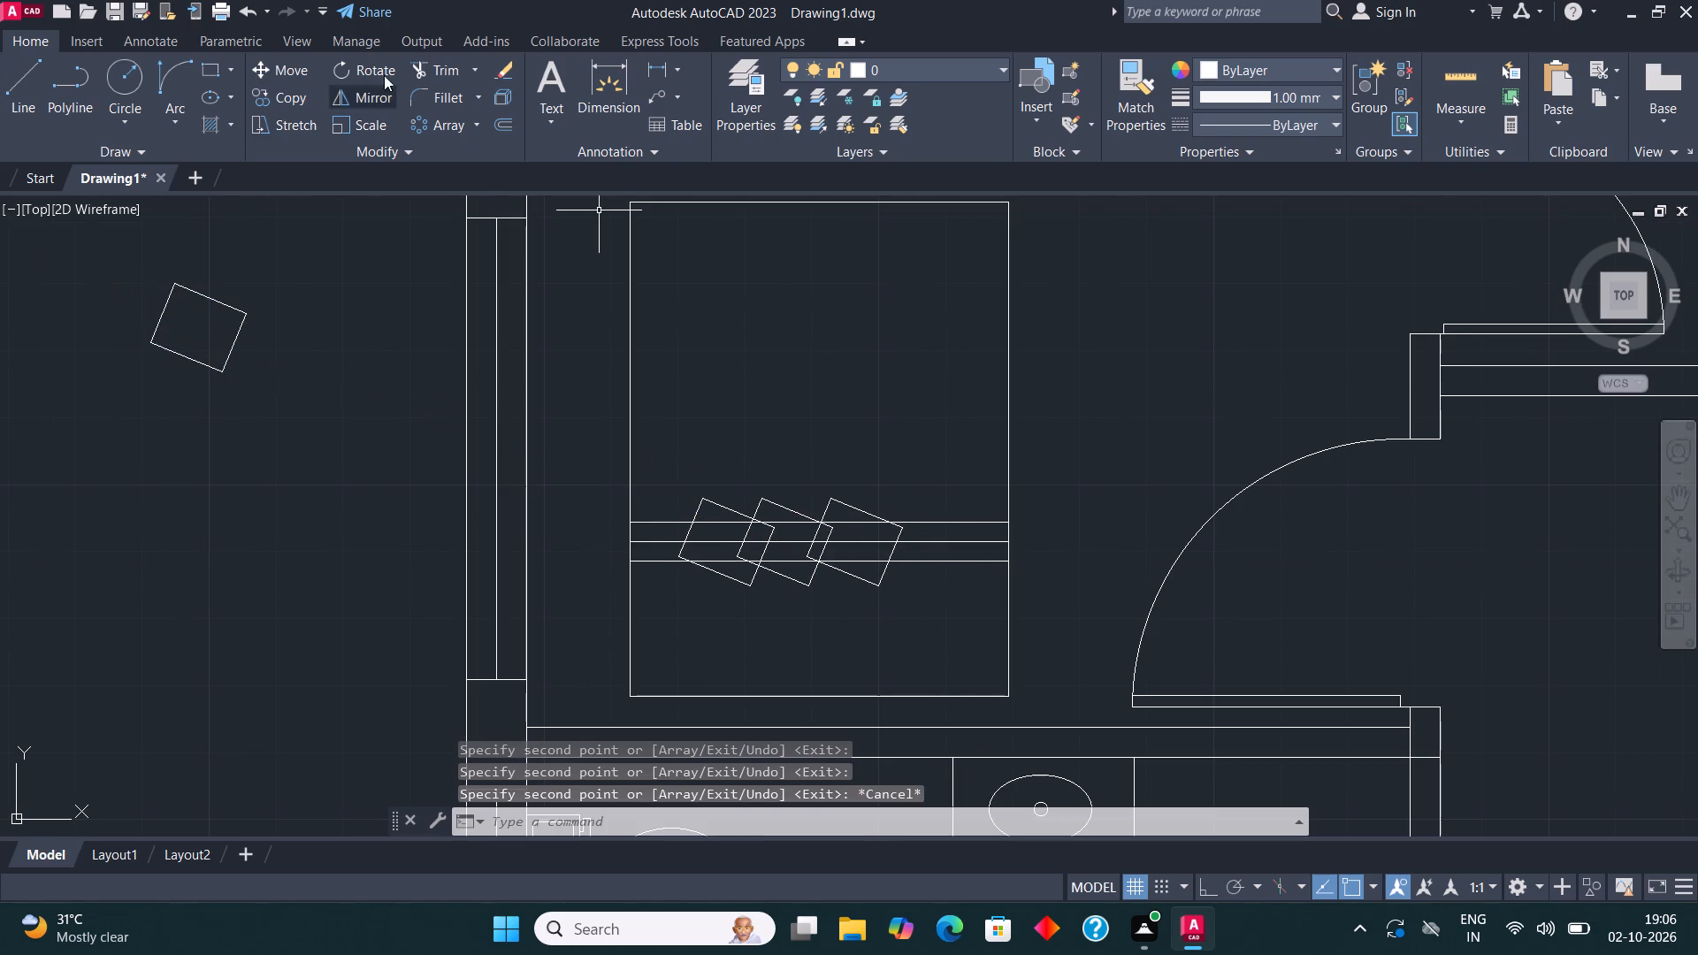
Trim away the parts of the three blanket-fold lines that pass through the three tilted rectangles on the bed.
{"action": "left_click", "coordinate": [430, 64]}
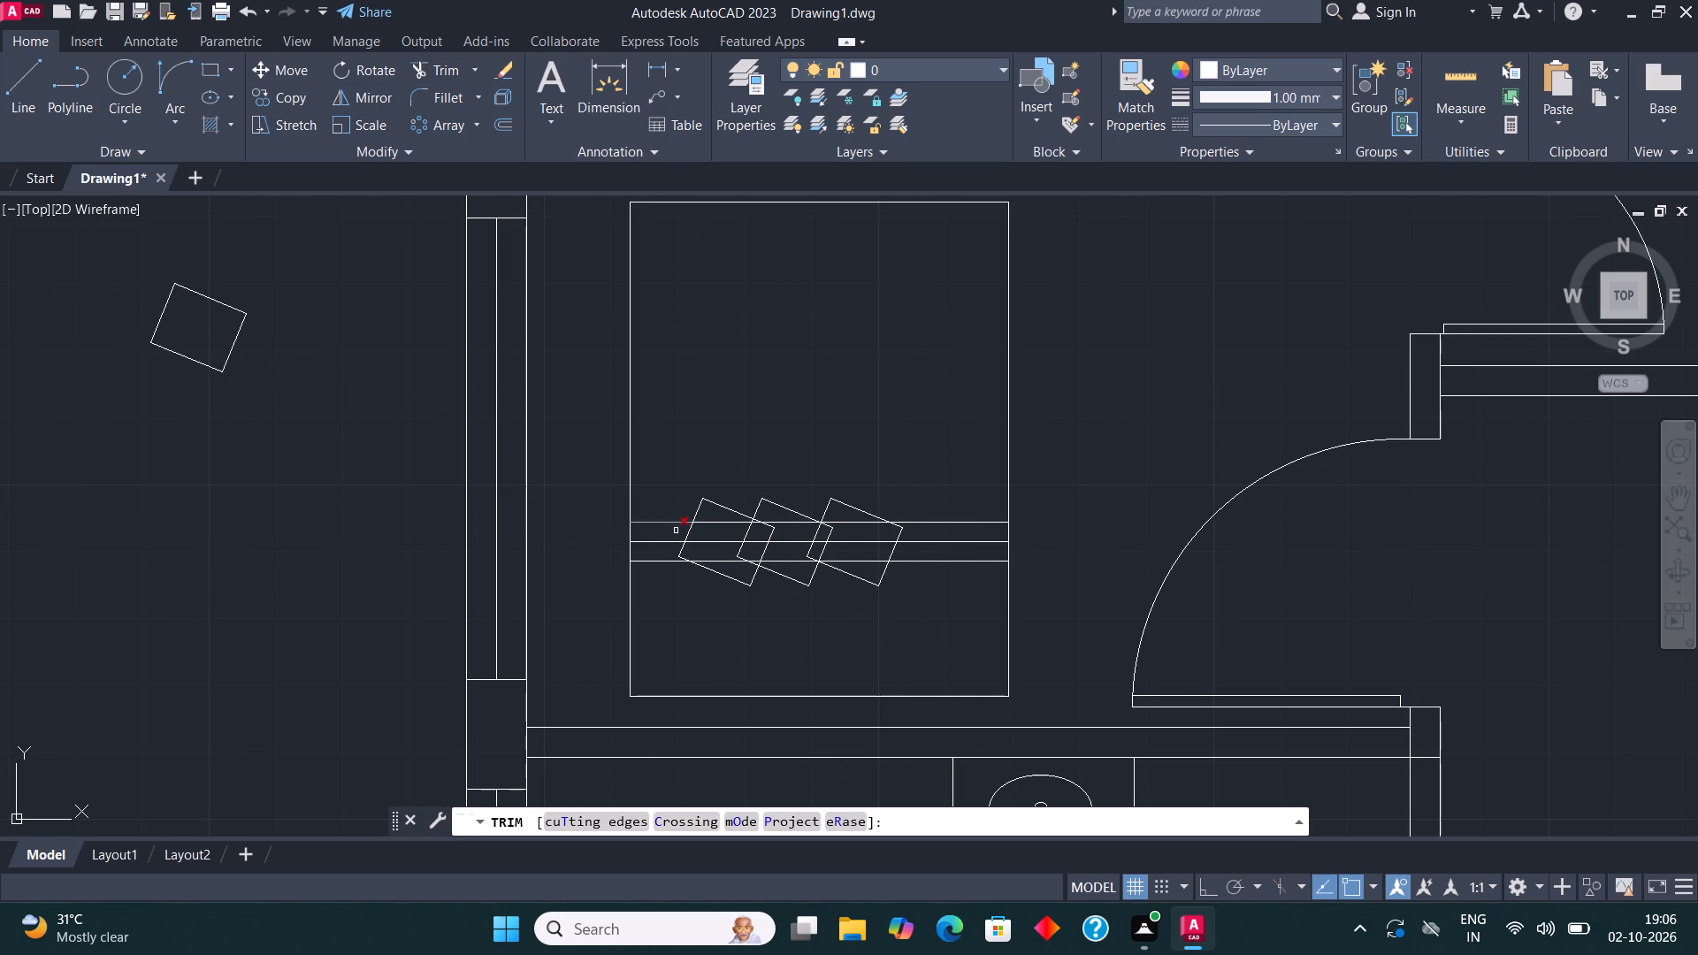
{"action": "scroll", "coordinate": [674, 532], "scroll_direction": "up", "scroll_amount": 1}
{"action": "left_click", "coordinate": [742, 507]}
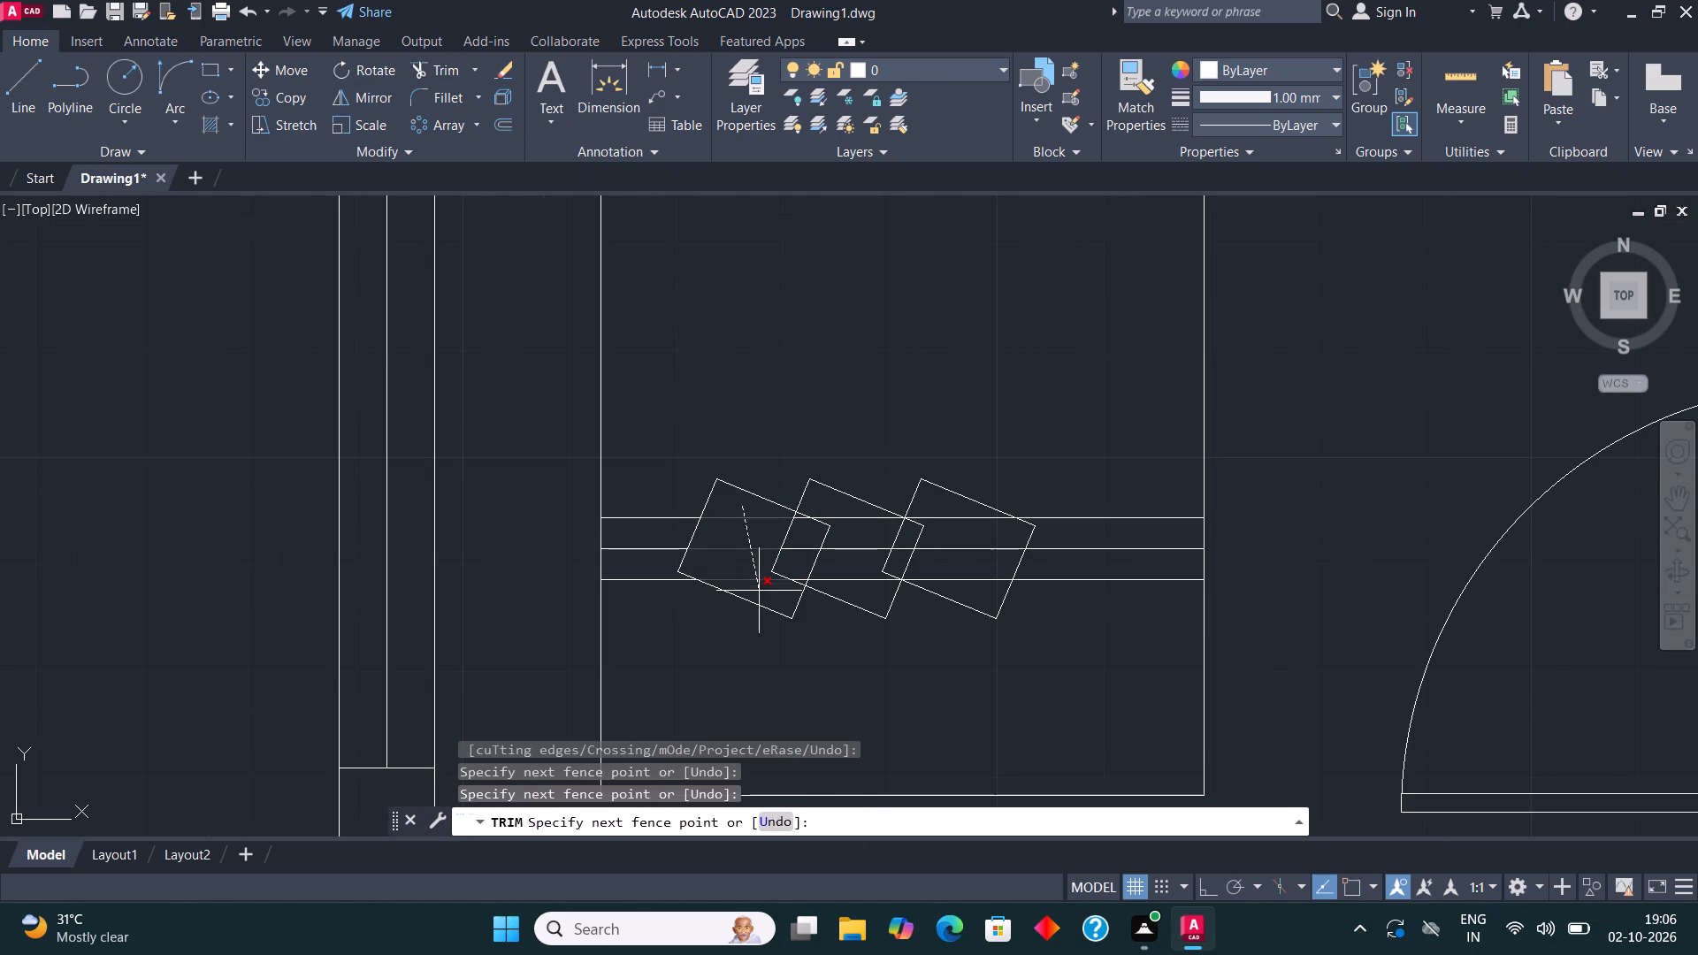
{"action": "left_click", "coordinate": [759, 591]}
{"action": "left_click", "coordinate": [804, 553]}
{"action": "left_click", "coordinate": [802, 543]}
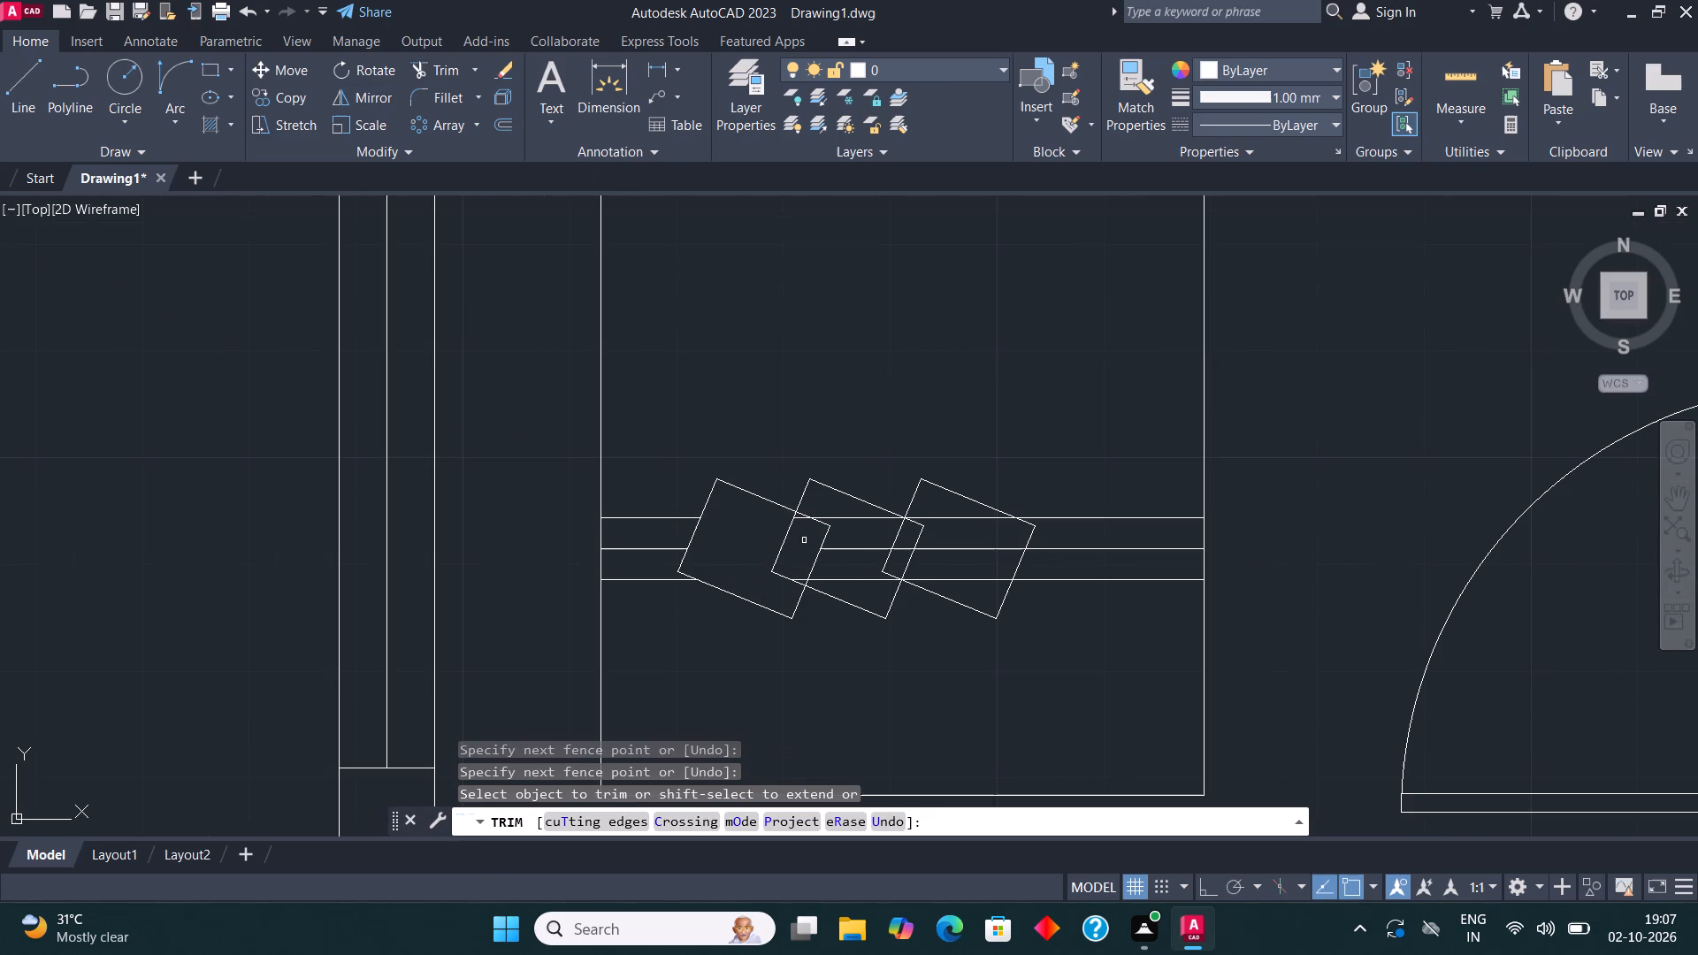
{"action": "left_click", "coordinate": [850, 505]}
{"action": "left_click", "coordinate": [853, 585]}
{"action": "left_click", "coordinate": [943, 509]}
{"action": "left_click", "coordinate": [961, 592]}
Trim the leftover fold-line pieces inside the overlaps between the tilted rectangles.
{"action": "scroll", "coordinate": [921, 553], "scroll_direction": "up", "scroll_amount": 2}
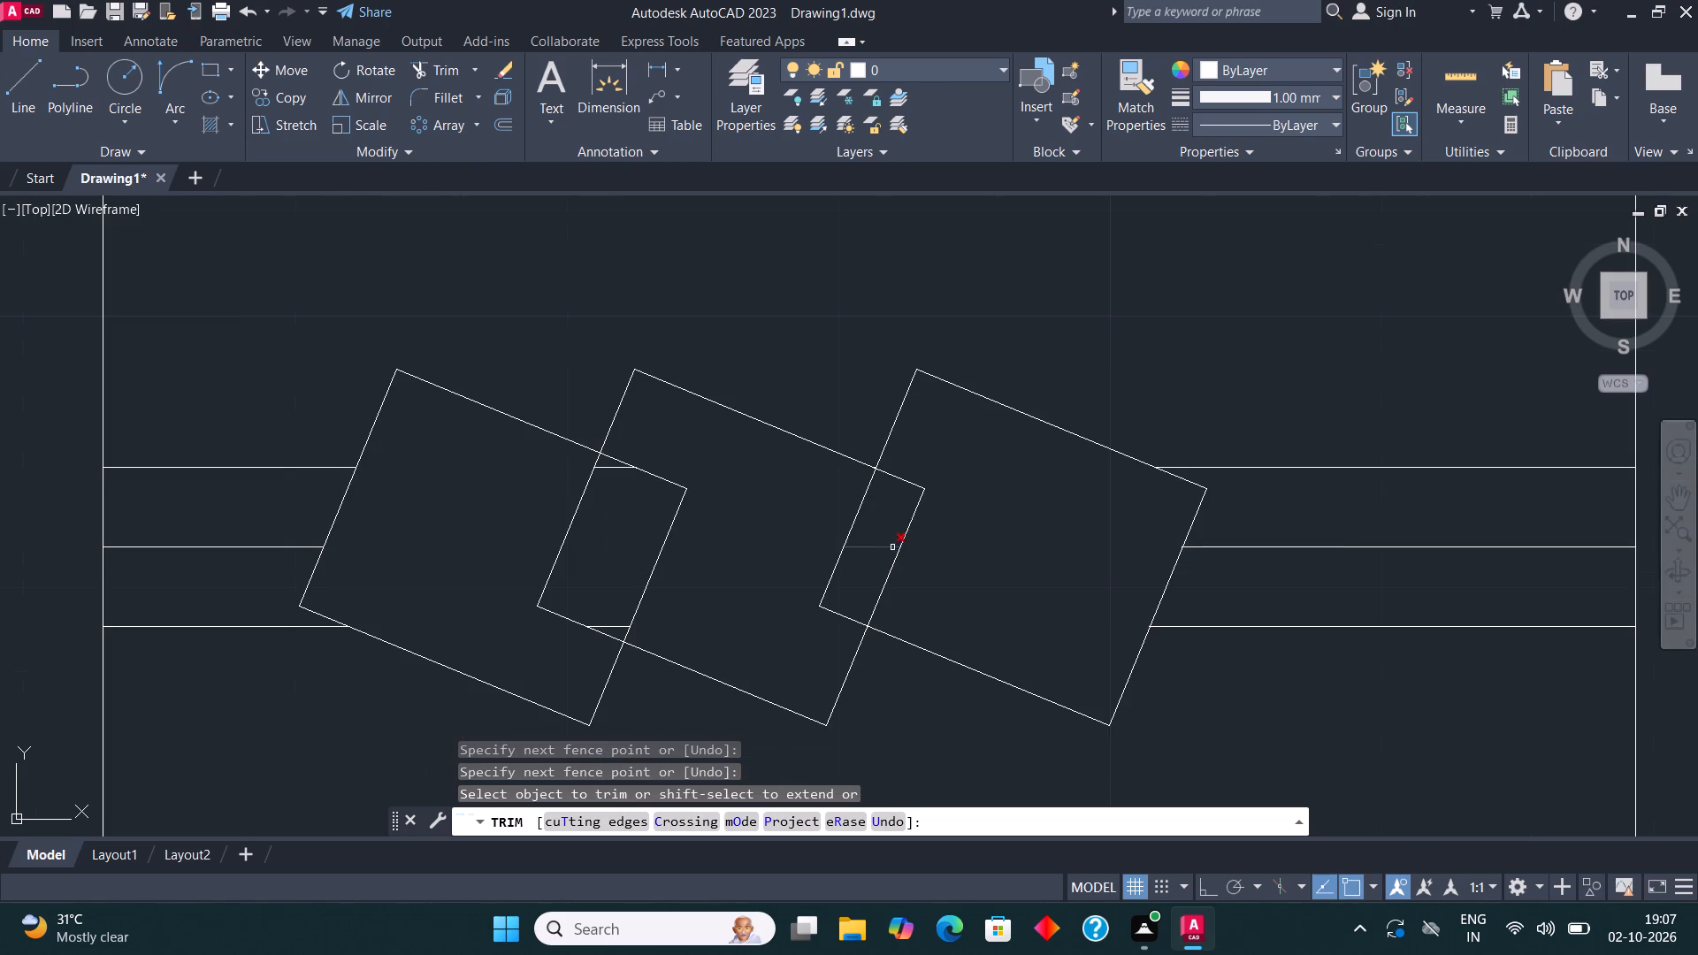
{"action": "left_click", "coordinate": [891, 548]}
{"action": "left_click", "coordinate": [603, 470]}
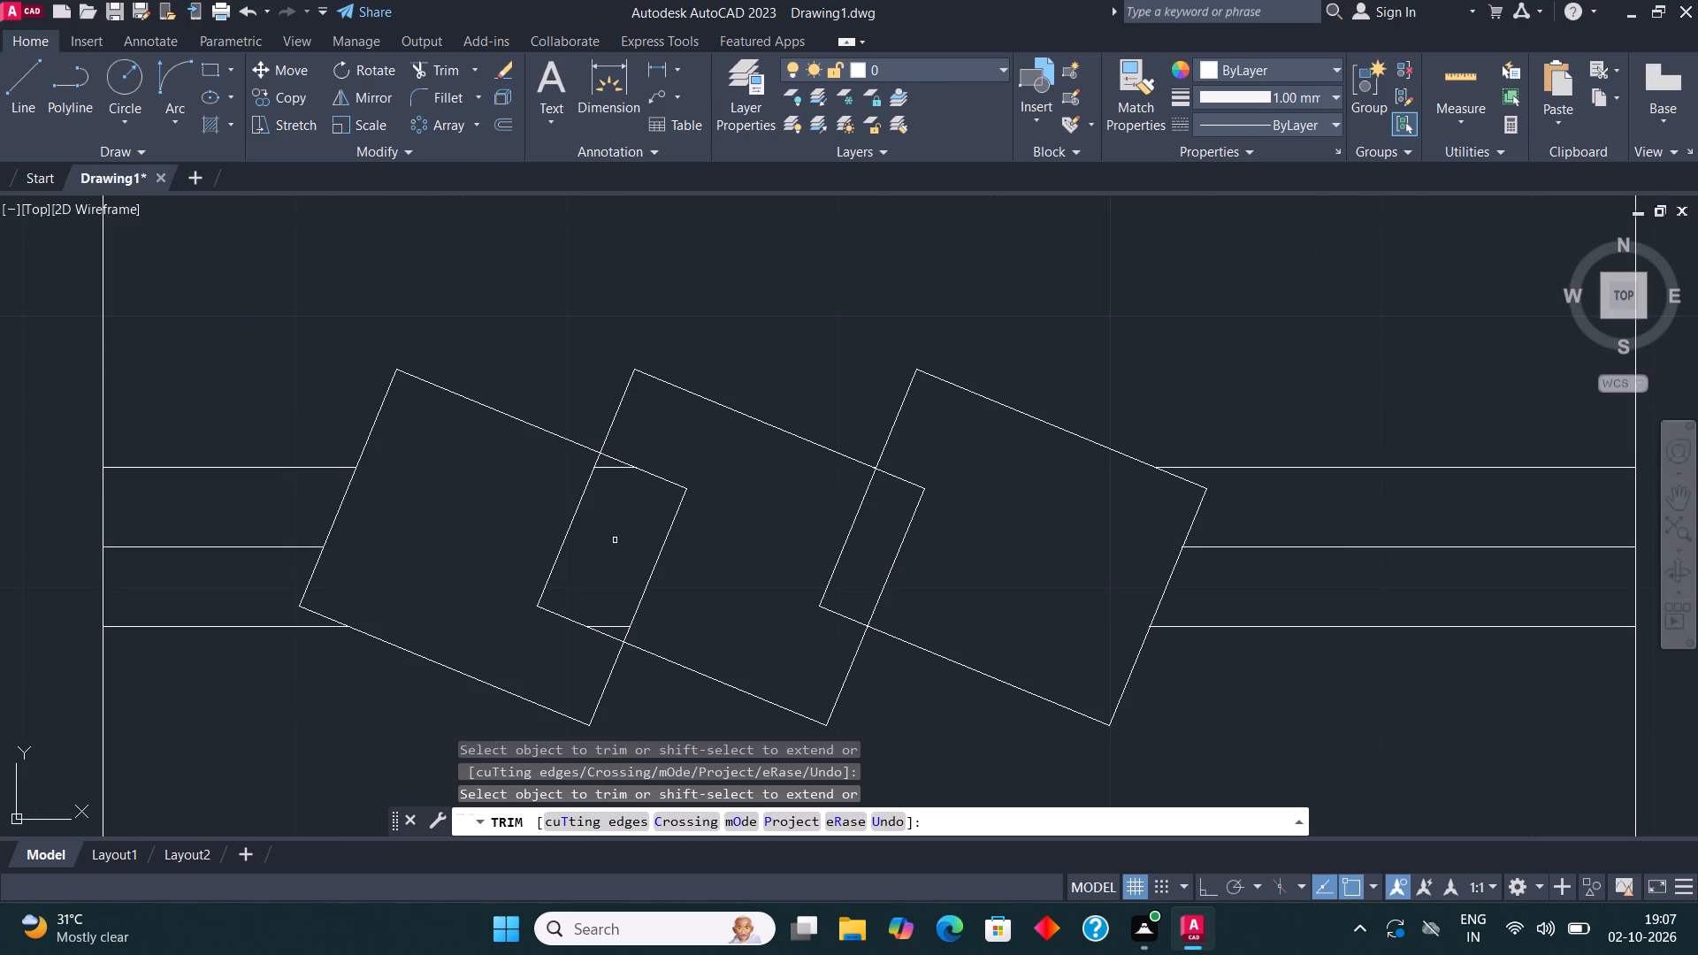
{"action": "left_click", "coordinate": [614, 625]}
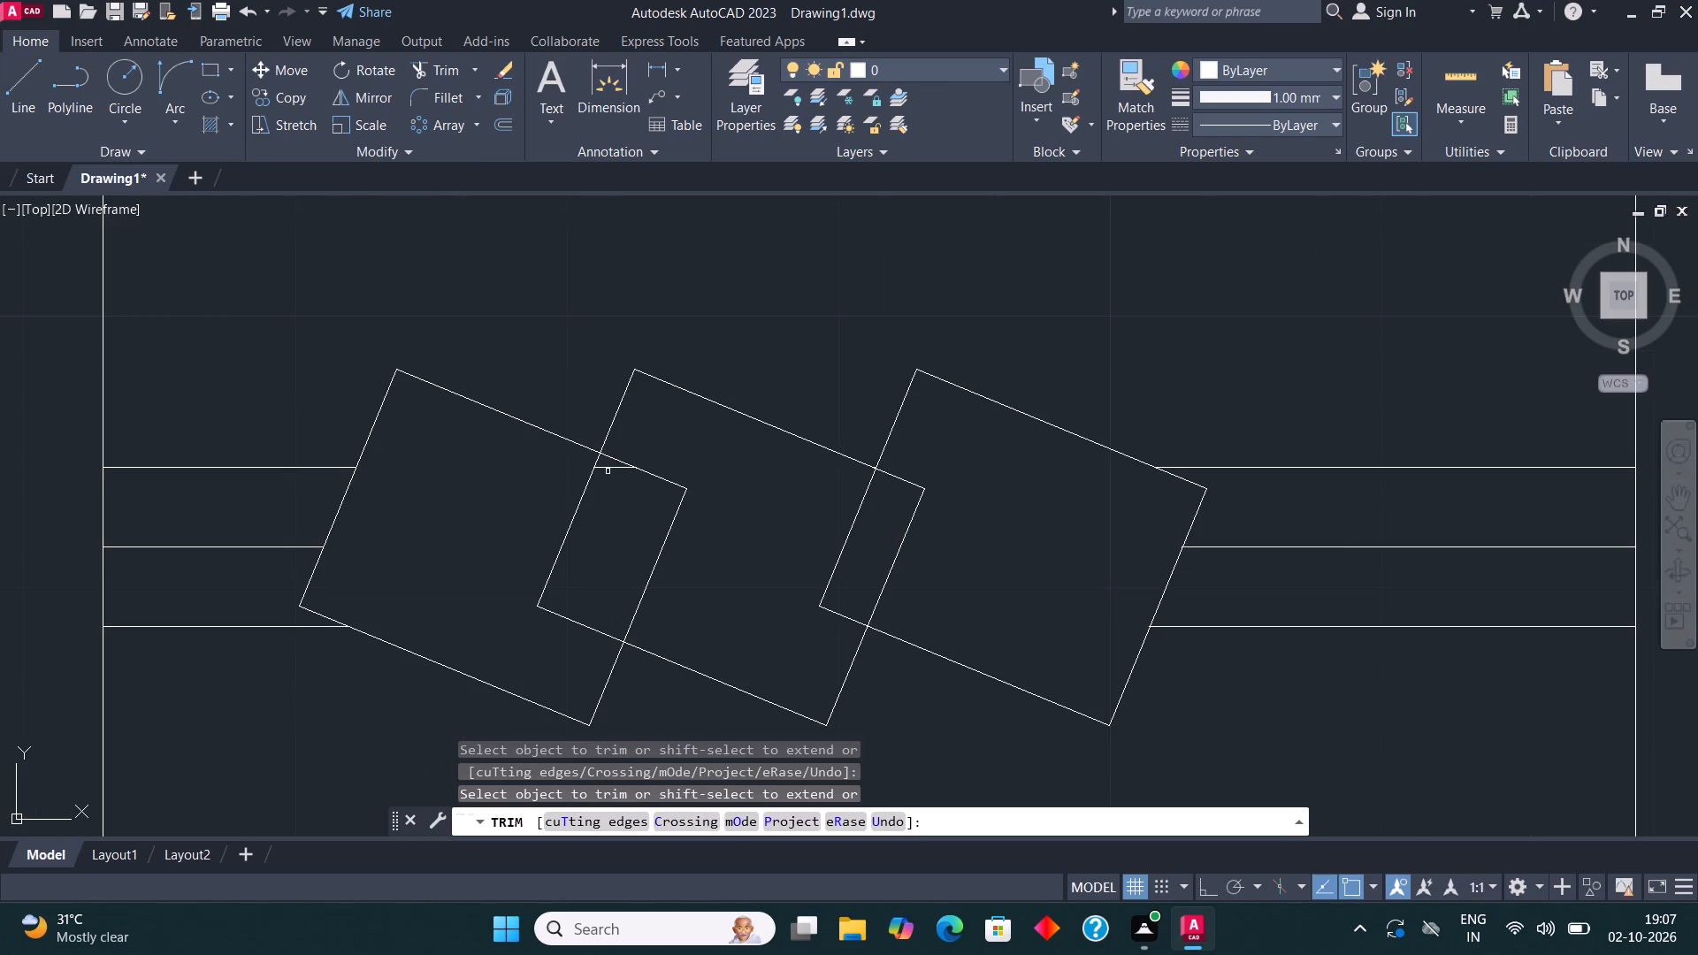
{"action": "left_click", "coordinate": [604, 465]}
{"action": "scroll", "coordinate": [609, 512], "scroll_direction": "down", "scroll_amount": 3}
{"action": "key", "text": "Escape"}
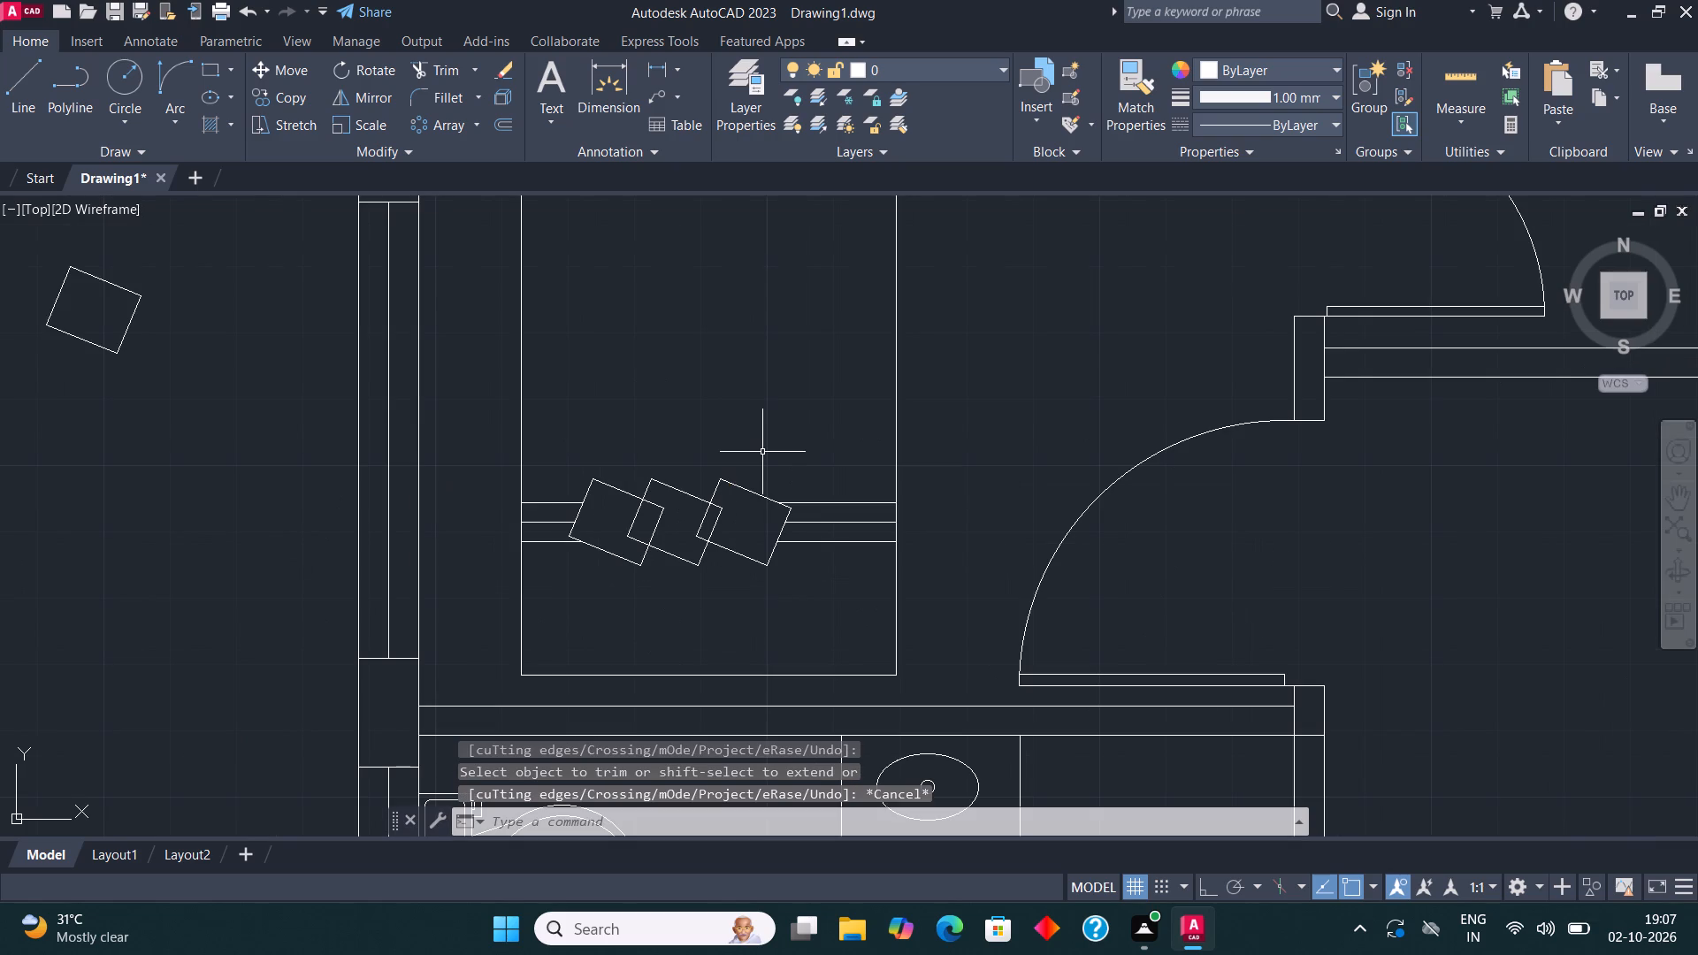
Draw two connected lines from the westmost tilted rectangle's top corner up to a point inside the bed, then down to the north fold line's east end.
{"action": "middle_click_drag", "start_coordinate": [751, 451], "coordinate": [720, 458]}
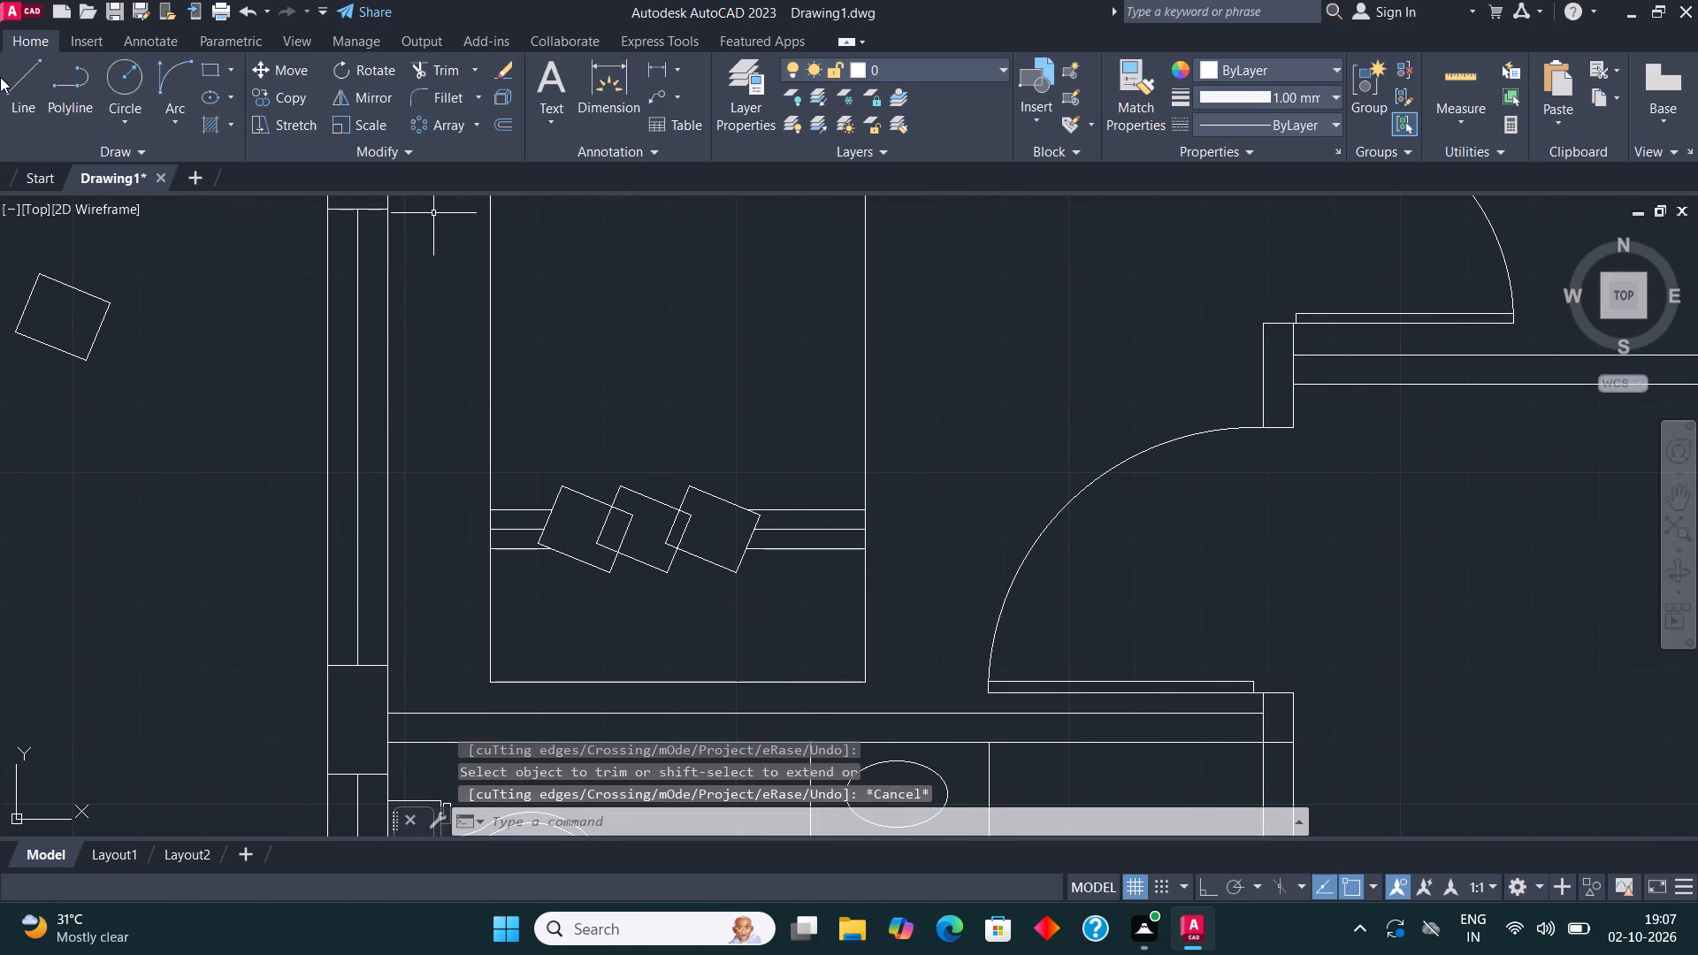
{"action": "left_click", "coordinate": [13, 80]}
{"action": "scroll", "coordinate": [689, 416], "scroll_direction": "up", "scroll_amount": 1}
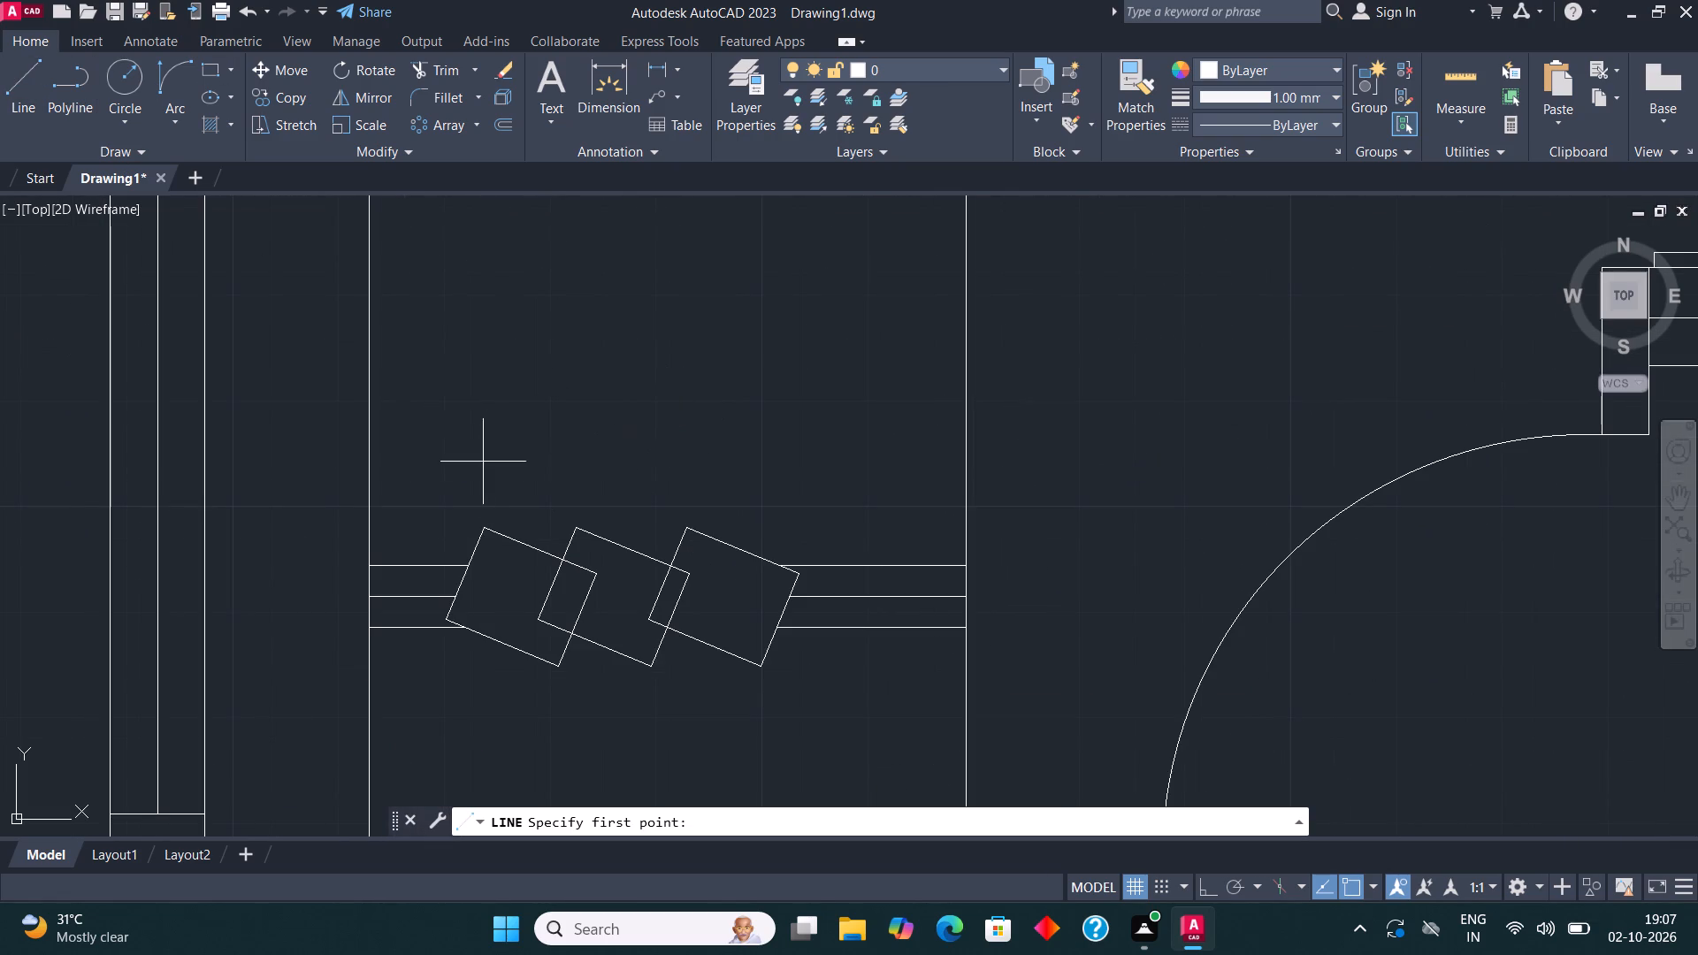
{"action": "left_click", "coordinate": [488, 536]}
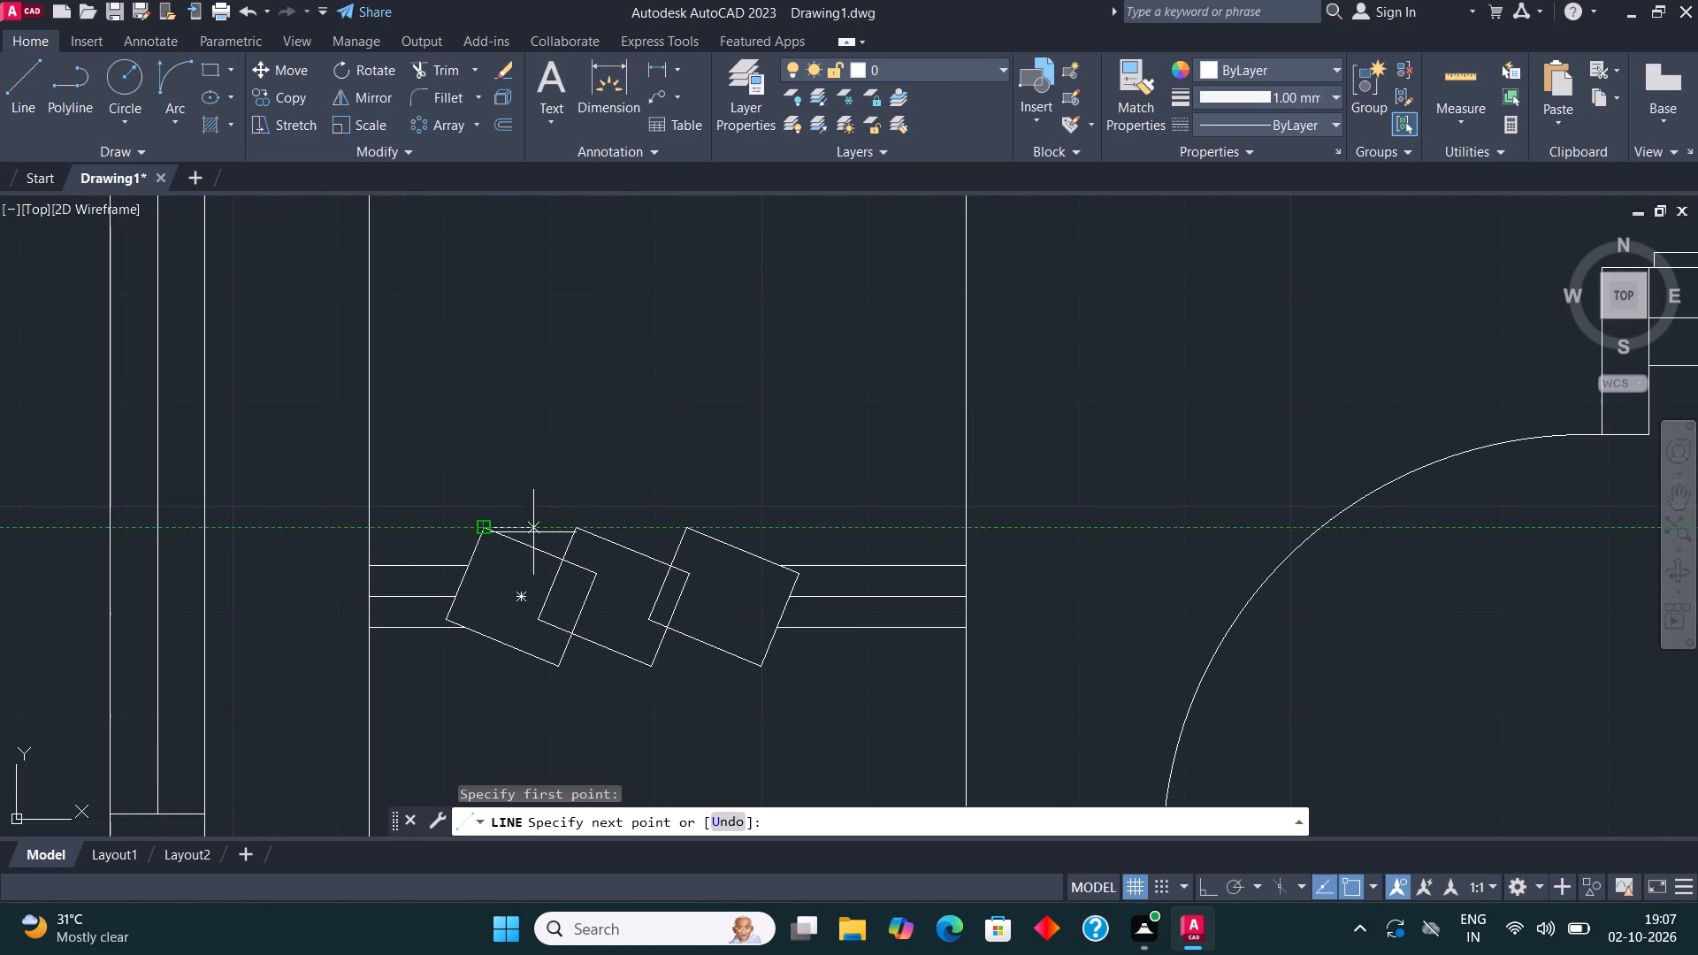
{"action": "left_click", "coordinate": [892, 417]}
{"action": "left_click", "coordinate": [964, 564]}
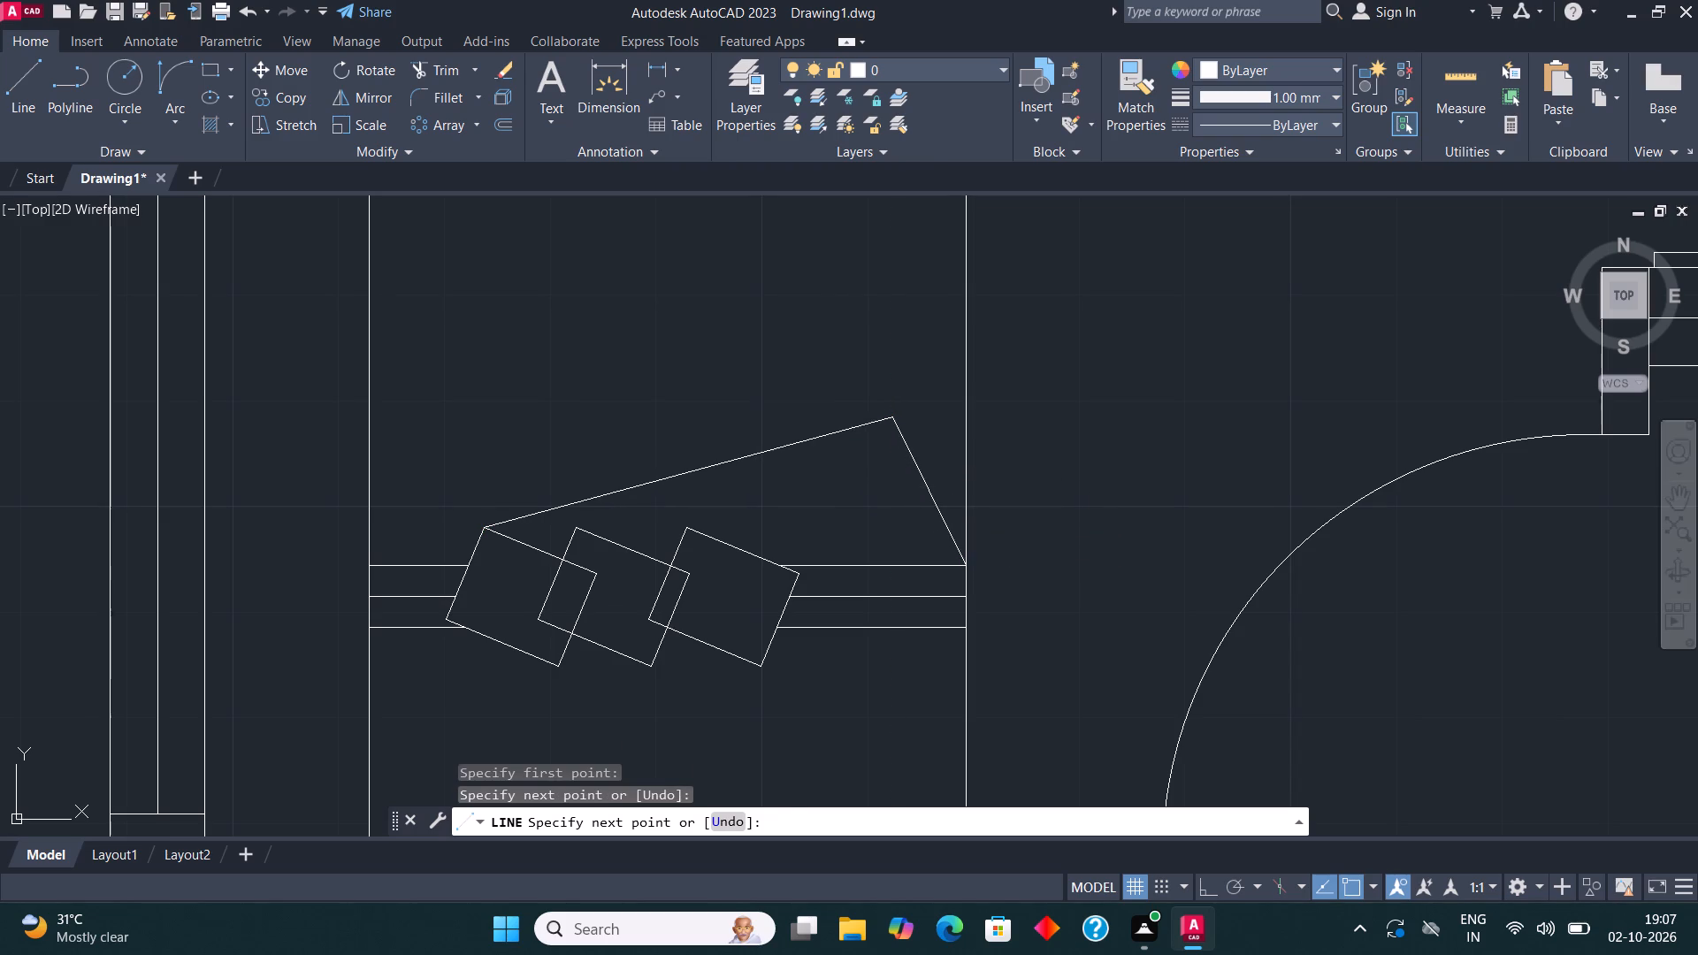
{"action": "key", "text": "Escape"}
Erase the short steep line between the slanted line's free end and the bed's east edge.
{"action": "middle_click_drag", "start_coordinate": [872, 405], "coordinate": [814, 371]}
{"action": "scroll", "coordinate": [864, 472], "scroll_direction": "down", "scroll_amount": 1}
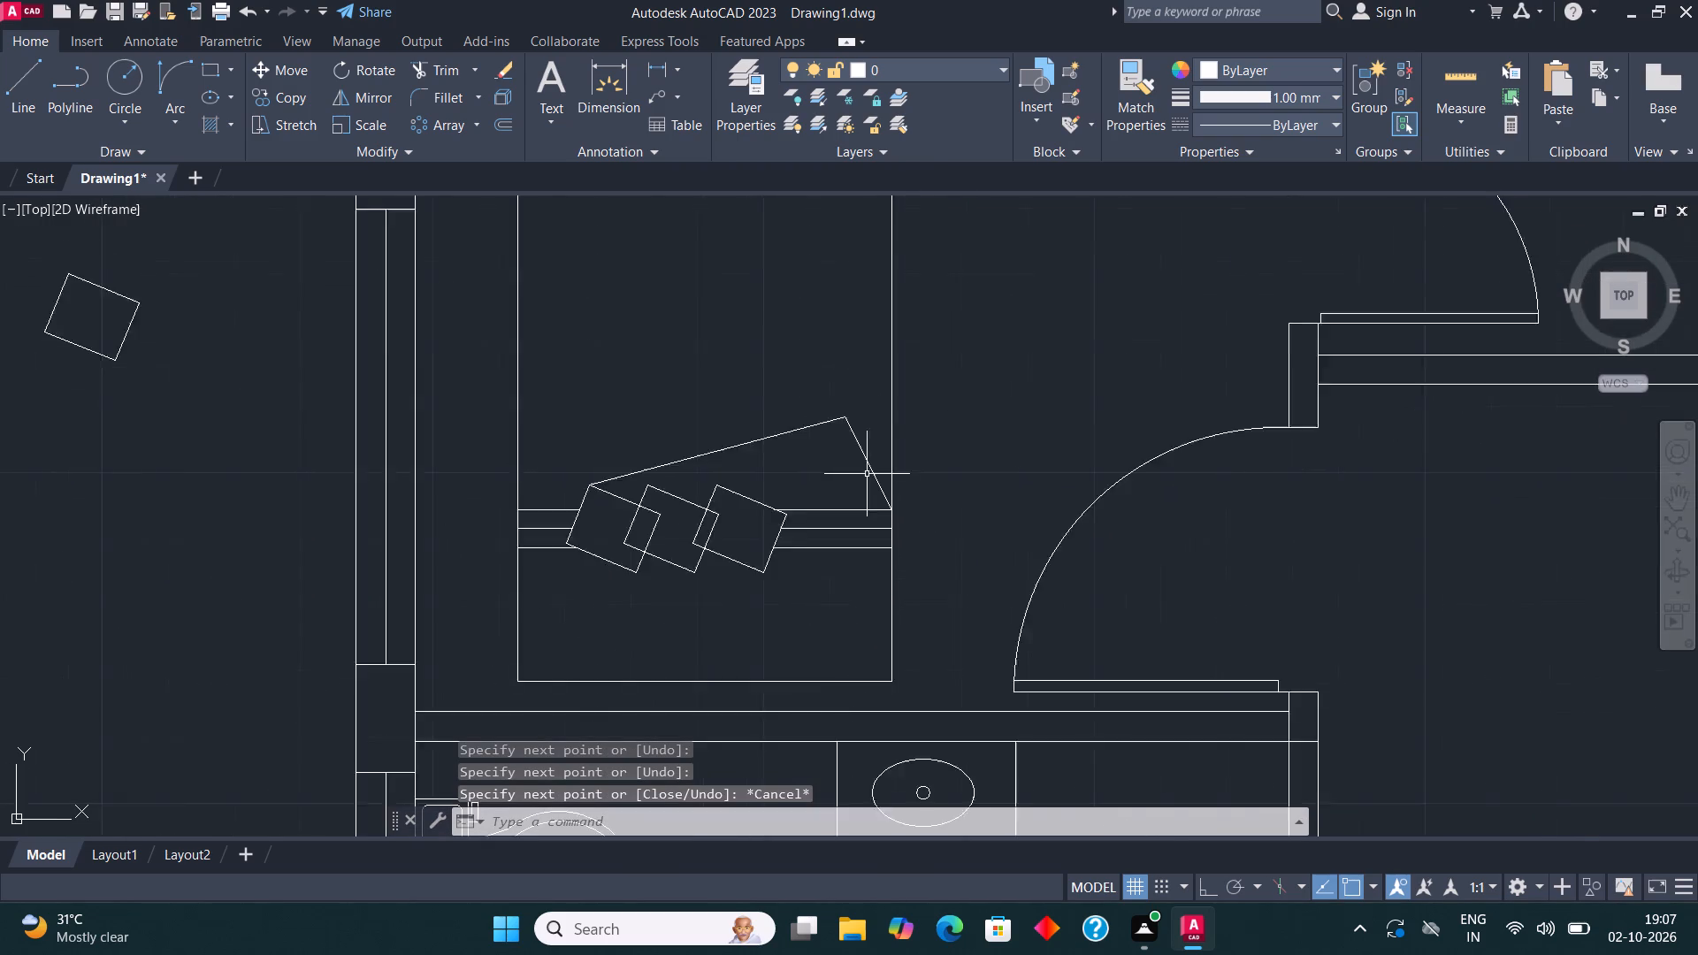
{"action": "scroll", "coordinate": [871, 478], "scroll_direction": "down", "scroll_amount": 3}
{"action": "middle_click_drag", "start_coordinate": [893, 399], "coordinate": [897, 485]}
{"action": "scroll", "coordinate": [880, 570], "scroll_direction": "up", "scroll_amount": 4}
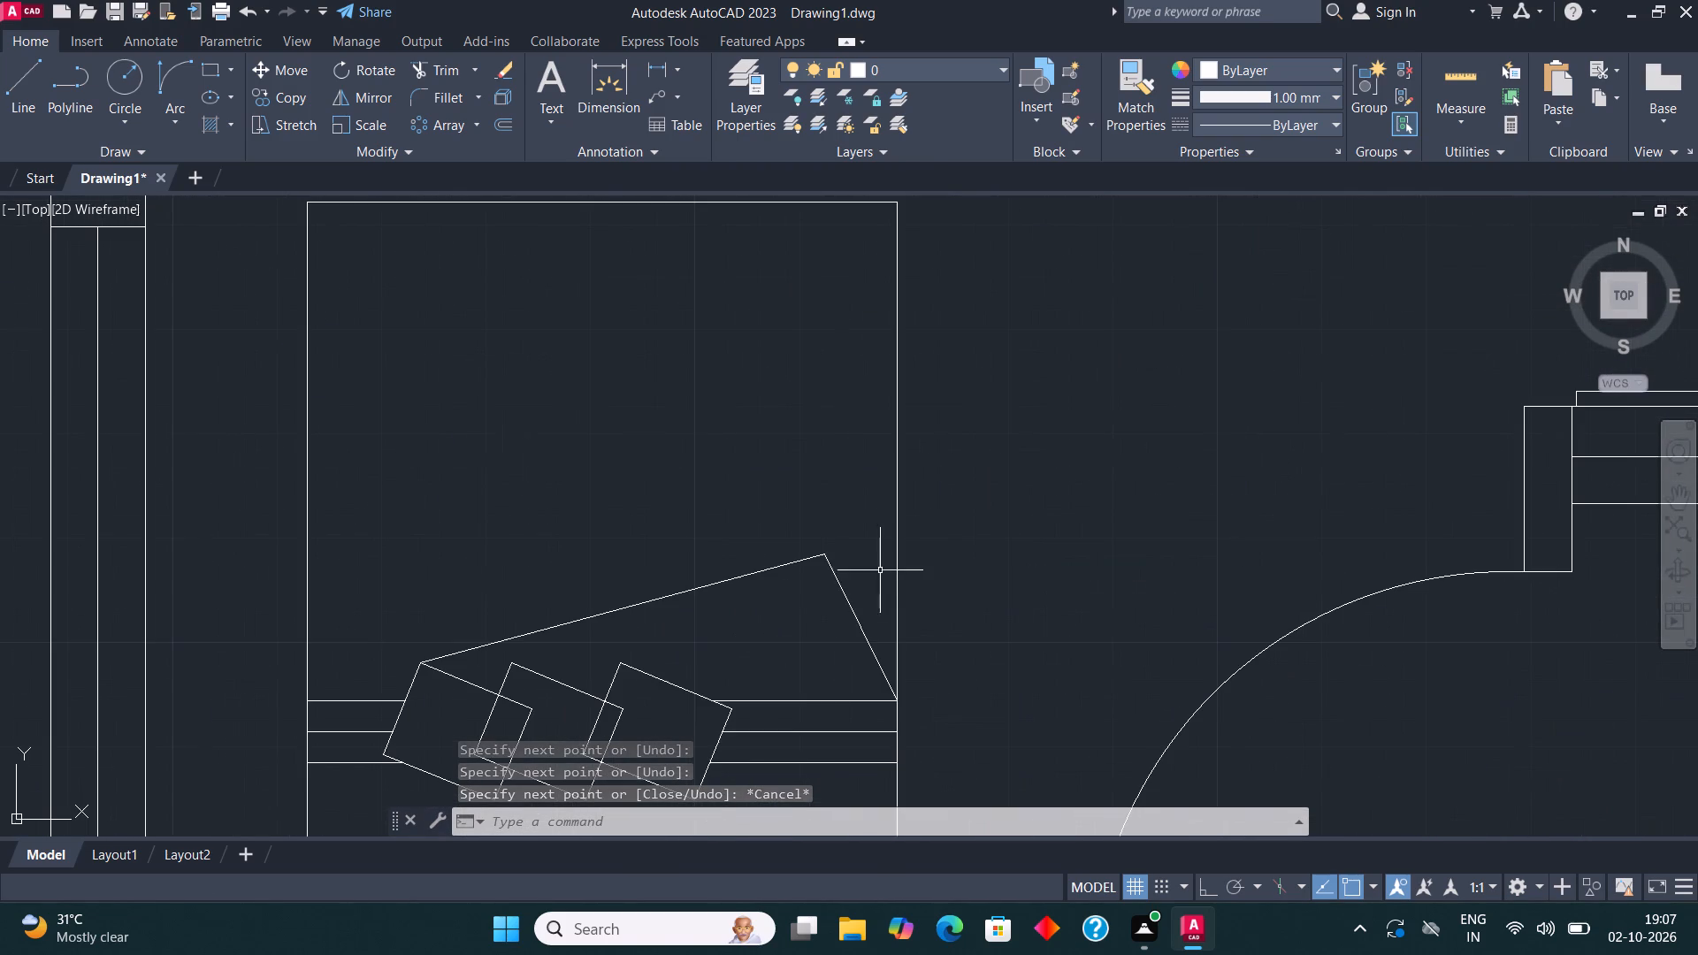
{"action": "left_click", "coordinate": [848, 603]}
{"action": "key", "text": "Delete"}
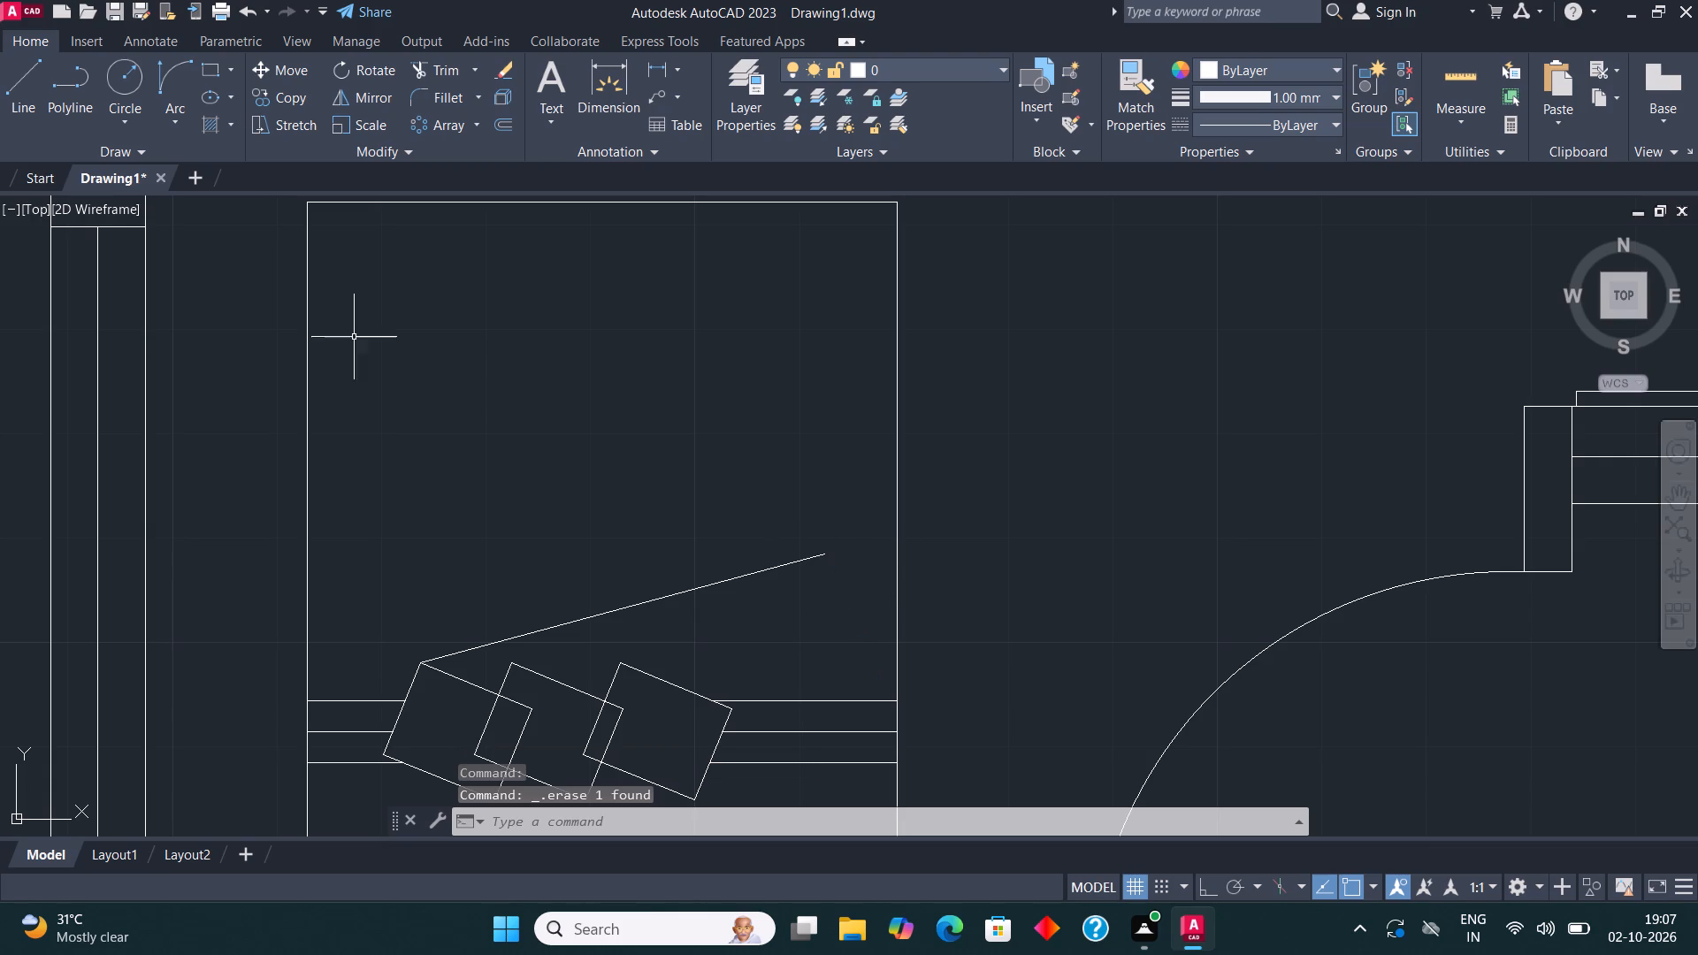
Draw a Start, End, Direction arc from the slanted line's free end to the north fold line's east end on the bed edge.
{"action": "left_click", "coordinate": [175, 120]}
{"action": "left_click", "coordinate": [291, 402]}
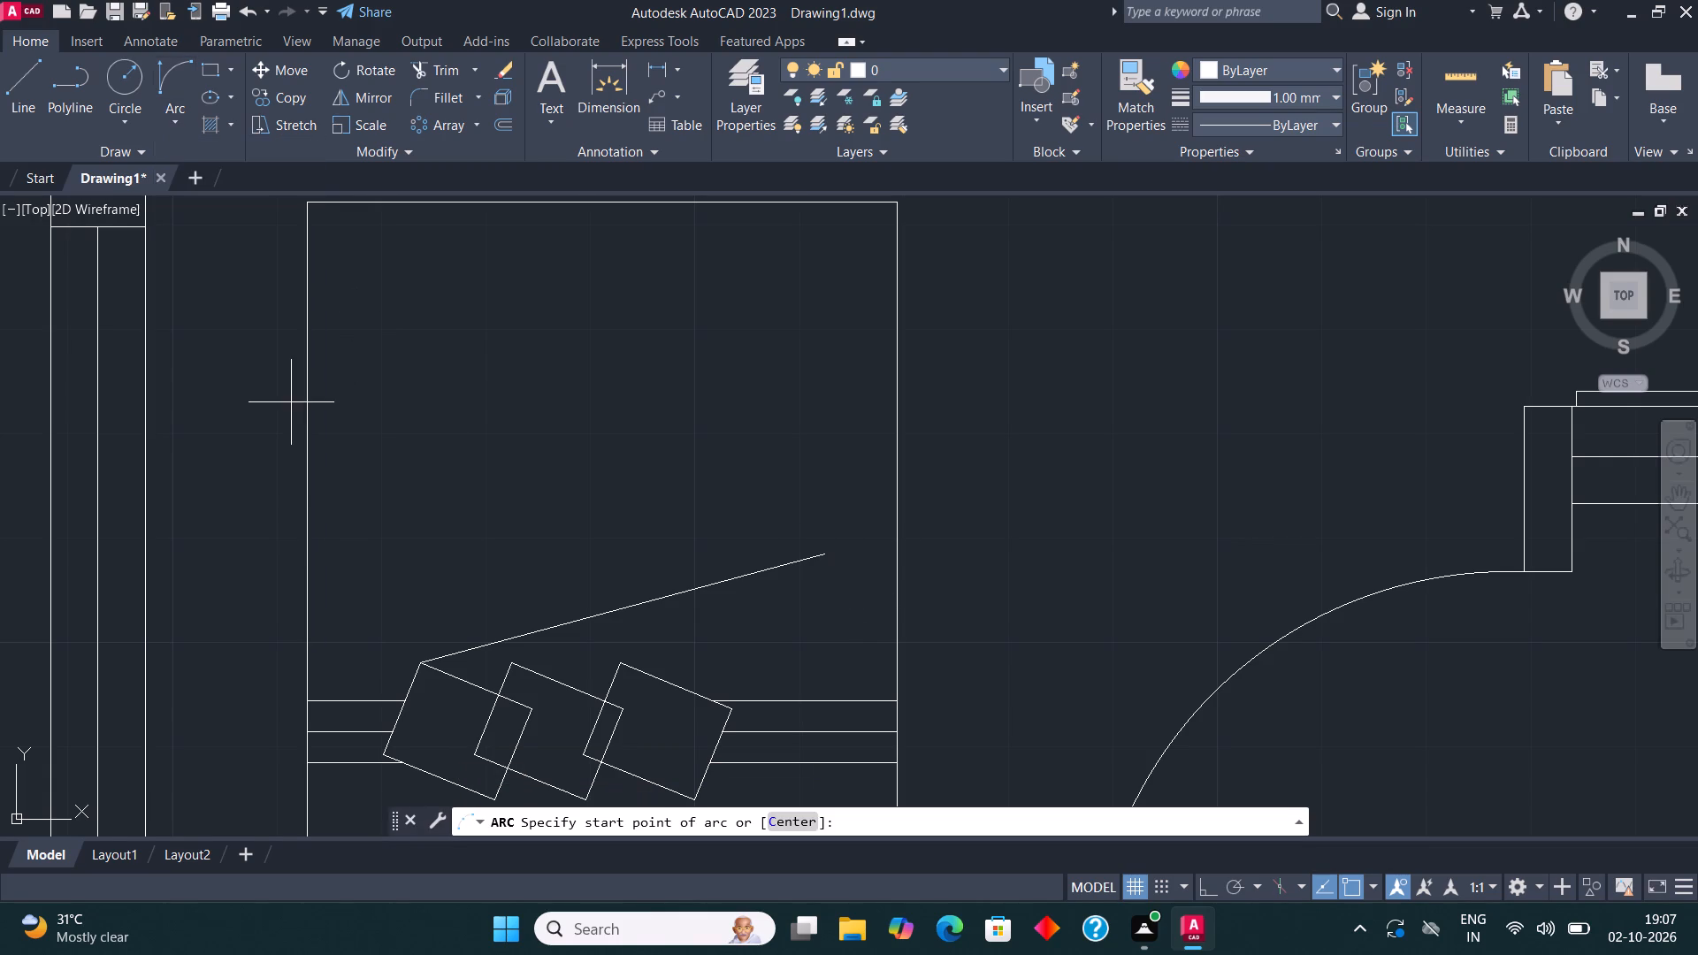
{"action": "left_click", "coordinate": [830, 554]}
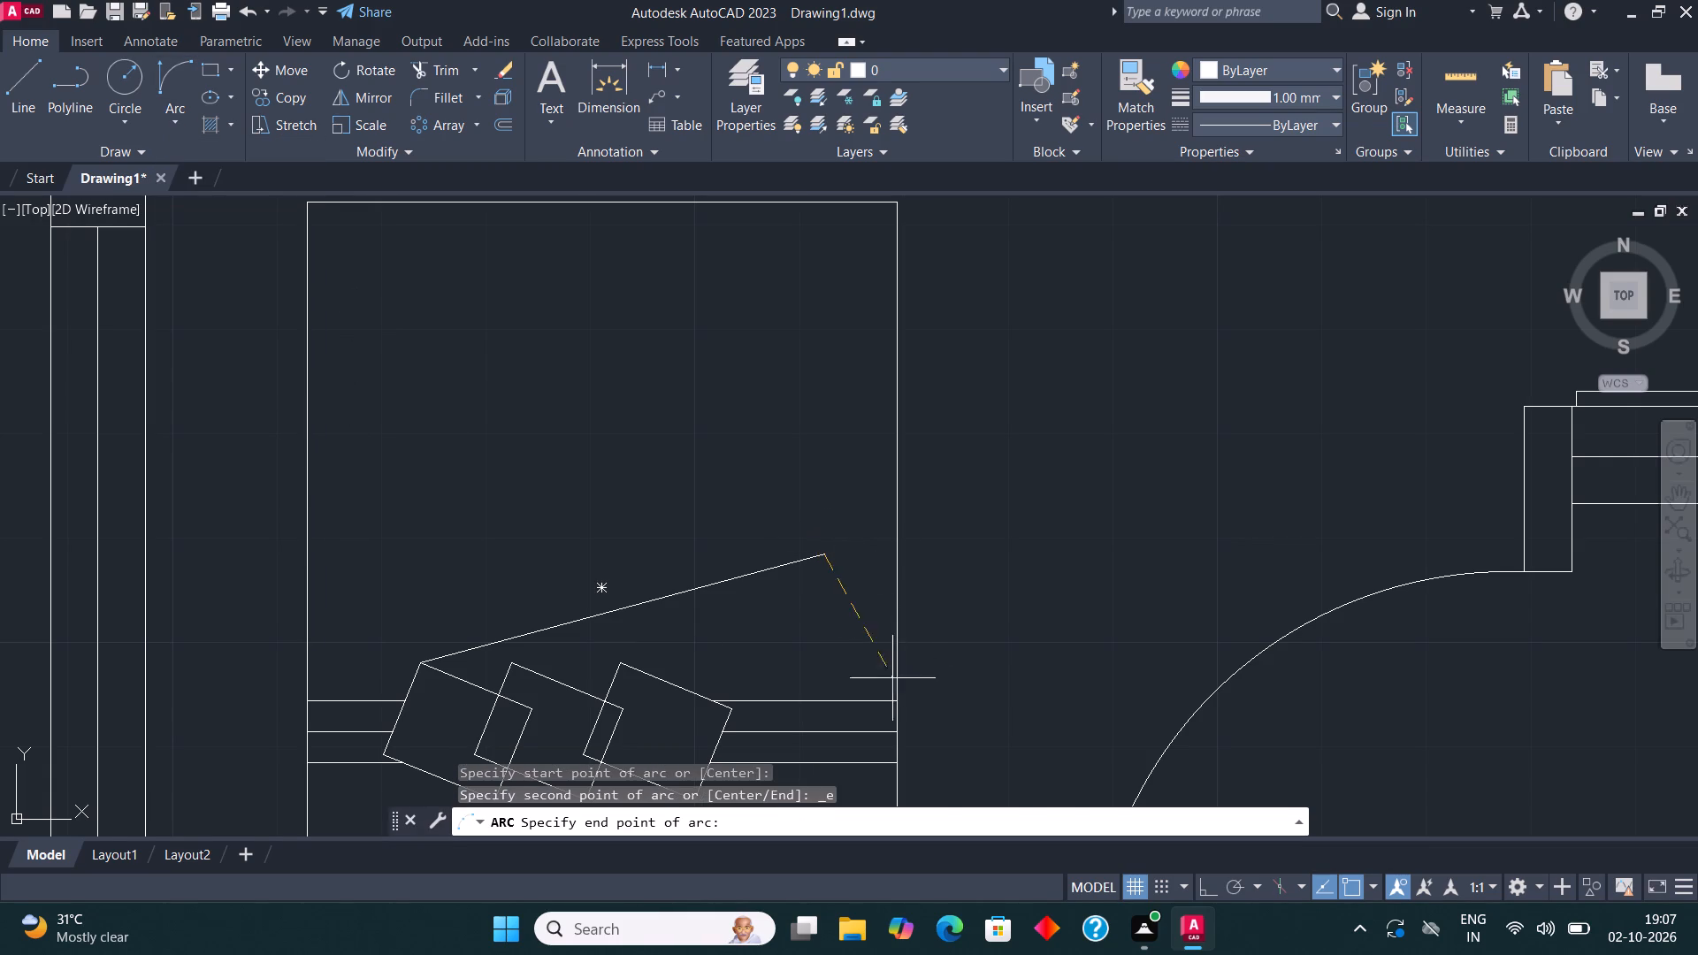
{"action": "left_click", "coordinate": [892, 702]}
{"action": "left_click", "coordinate": [792, 645]}
{"action": "scroll", "coordinate": [949, 567], "scroll_direction": "down", "scroll_amount": 2}
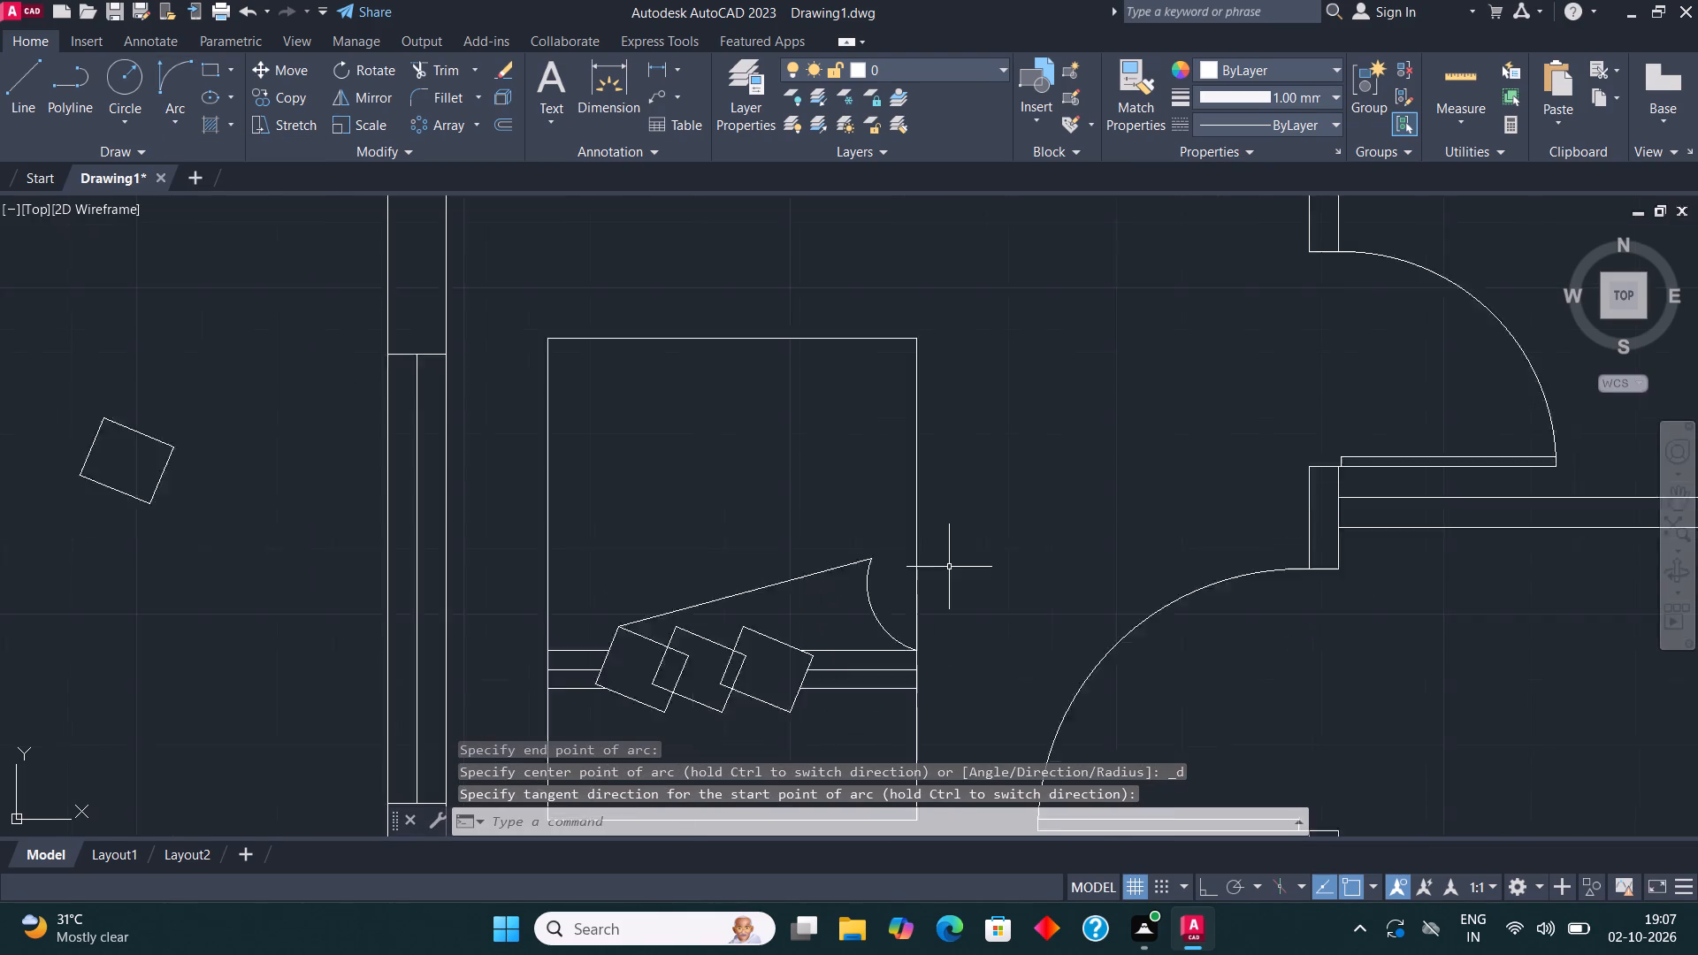
Stretch the blanket-corner arc by its midpoint toward the east to give it a flatter curve.
{"action": "scroll", "coordinate": [912, 568], "scroll_direction": "up", "scroll_amount": 2}
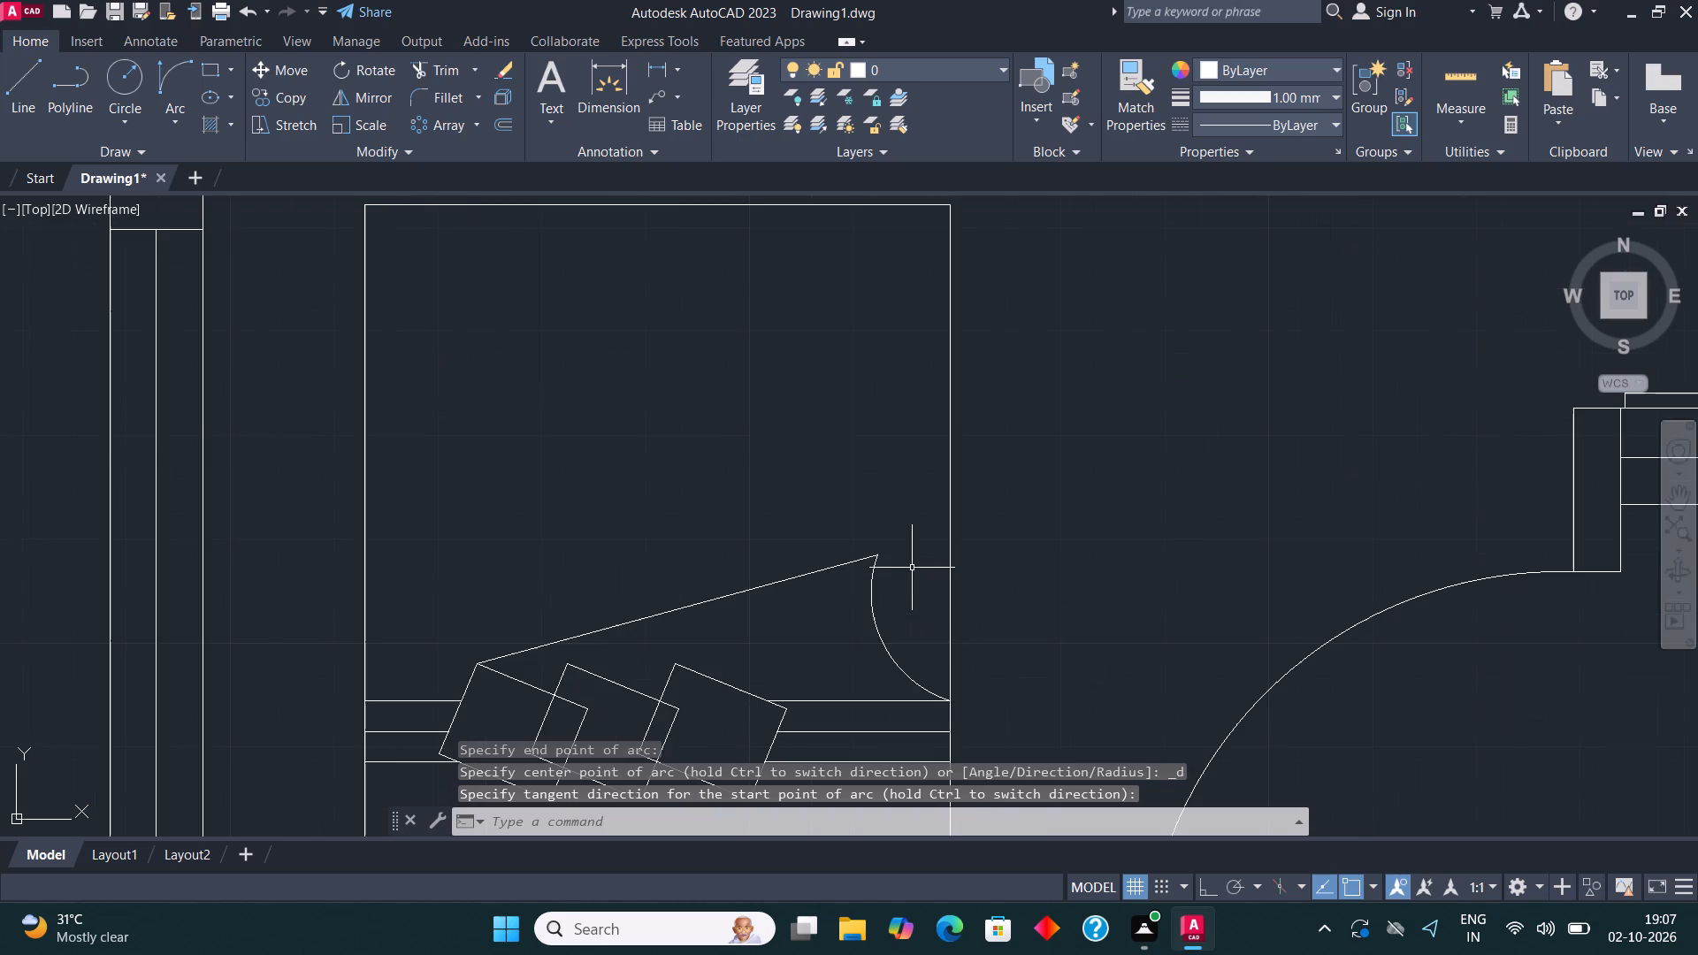
{"action": "left_click", "coordinate": [868, 625]}
{"action": "double_click", "coordinate": [876, 626]}
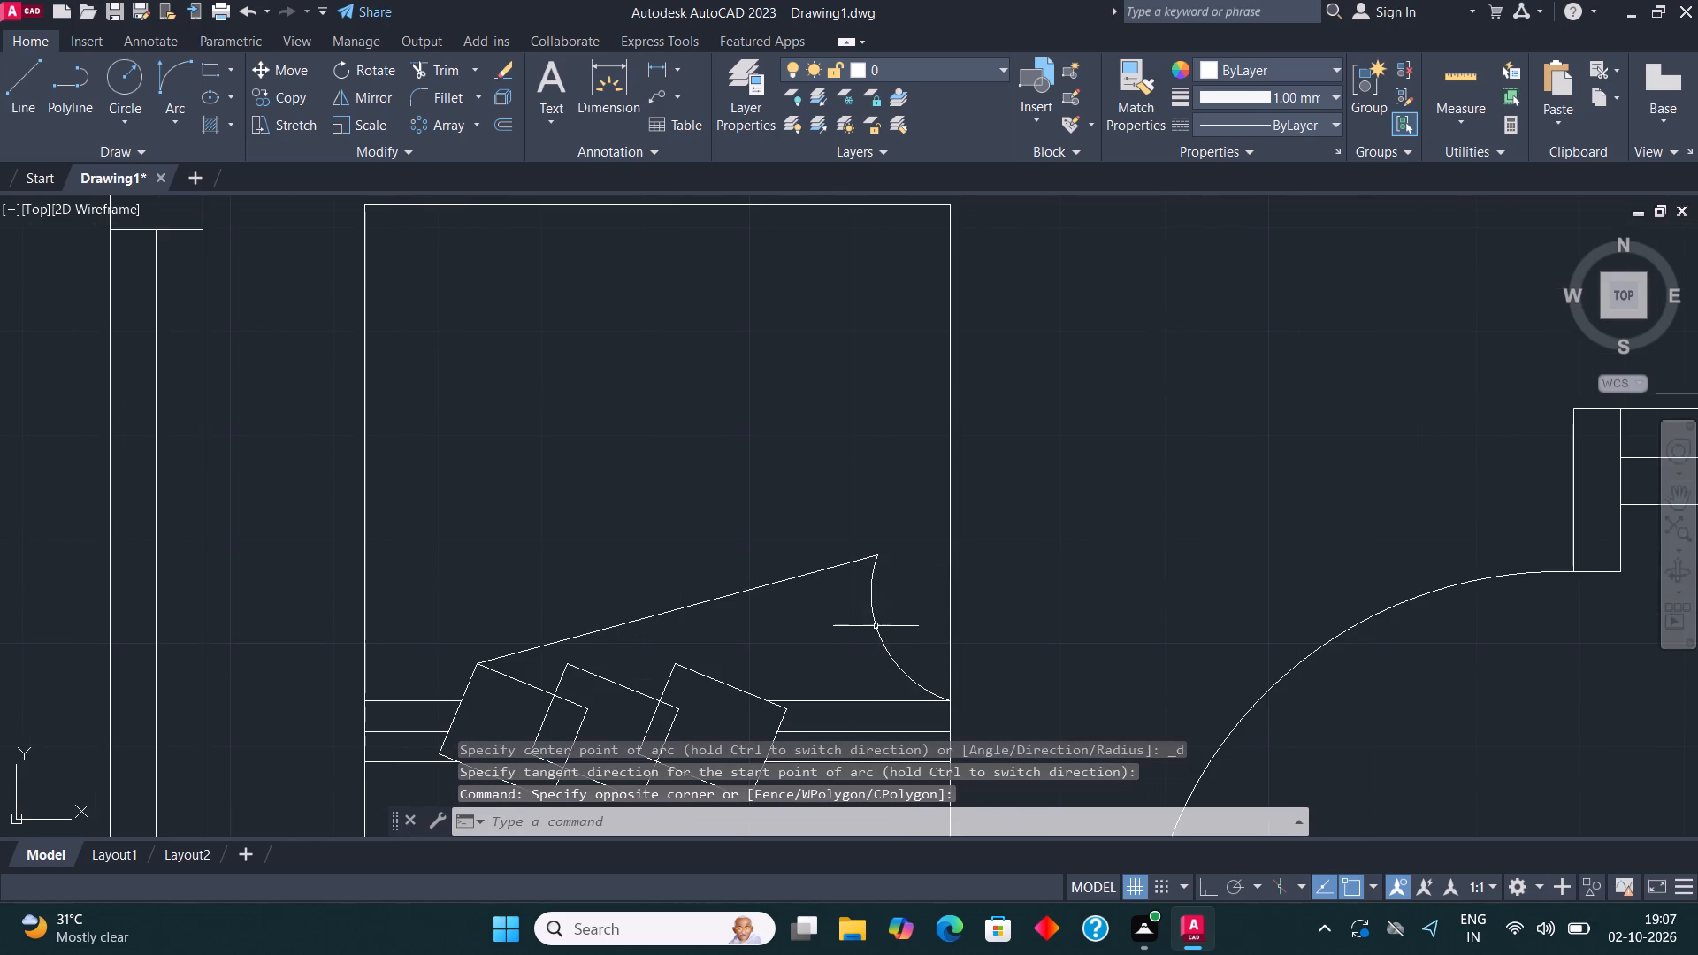
{"action": "left_click", "coordinate": [876, 625]}
{"action": "scroll", "coordinate": [883, 637], "scroll_direction": "up", "scroll_amount": 2}
{"action": "left_click", "coordinate": [880, 653]}
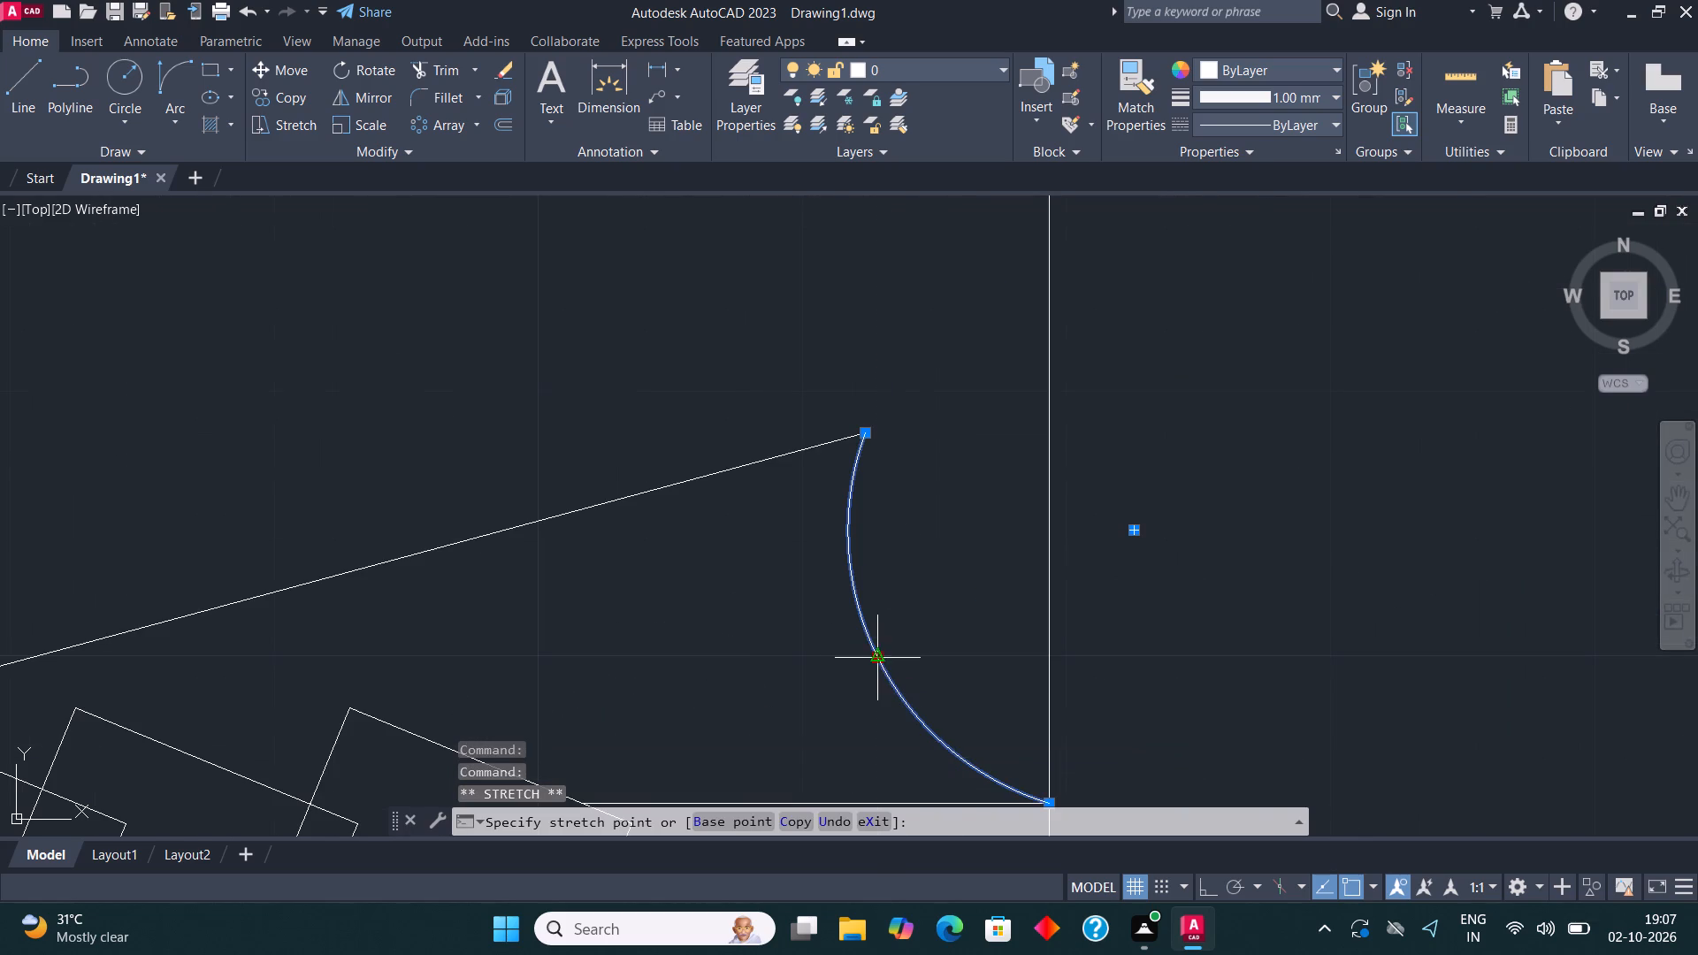
{"action": "left_click", "coordinate": [914, 627]}
{"action": "scroll", "coordinate": [968, 623], "scroll_direction": "down", "scroll_amount": 3}
{"action": "key", "text": "Escape"}
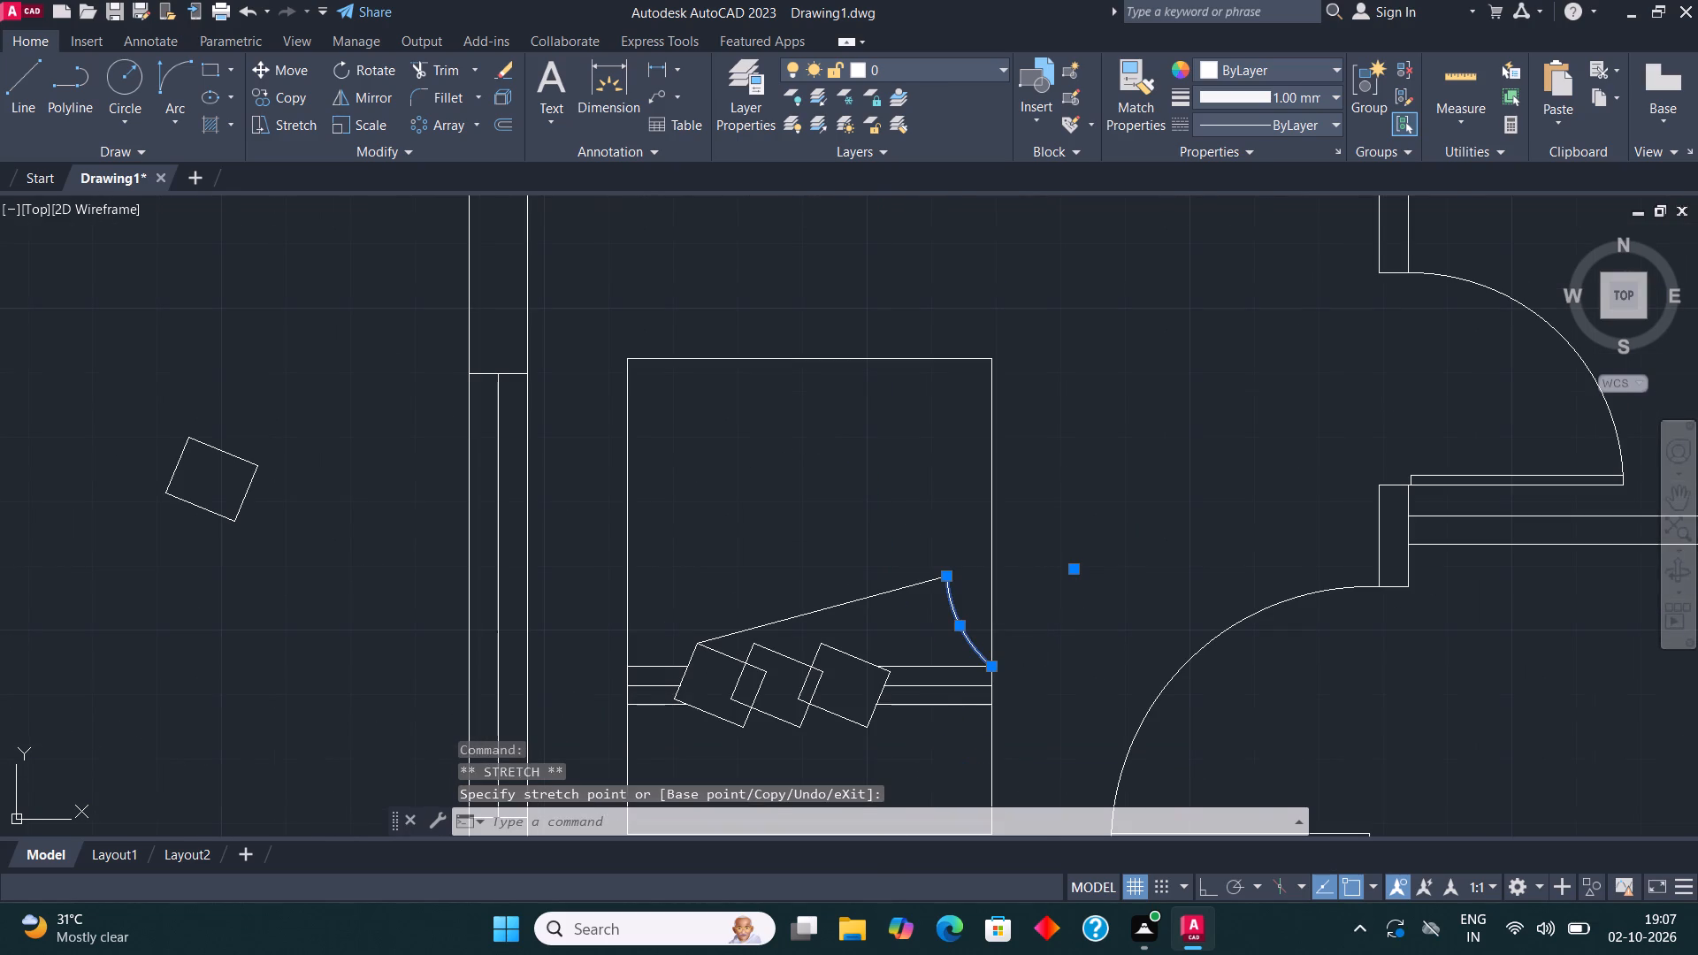
Draw a freehand rectangle on the bed's north edge, centred roughly along its width and extending northward outside the bed.
{"action": "middle_click_drag", "start_coordinate": [1033, 605], "coordinate": [955, 592]}
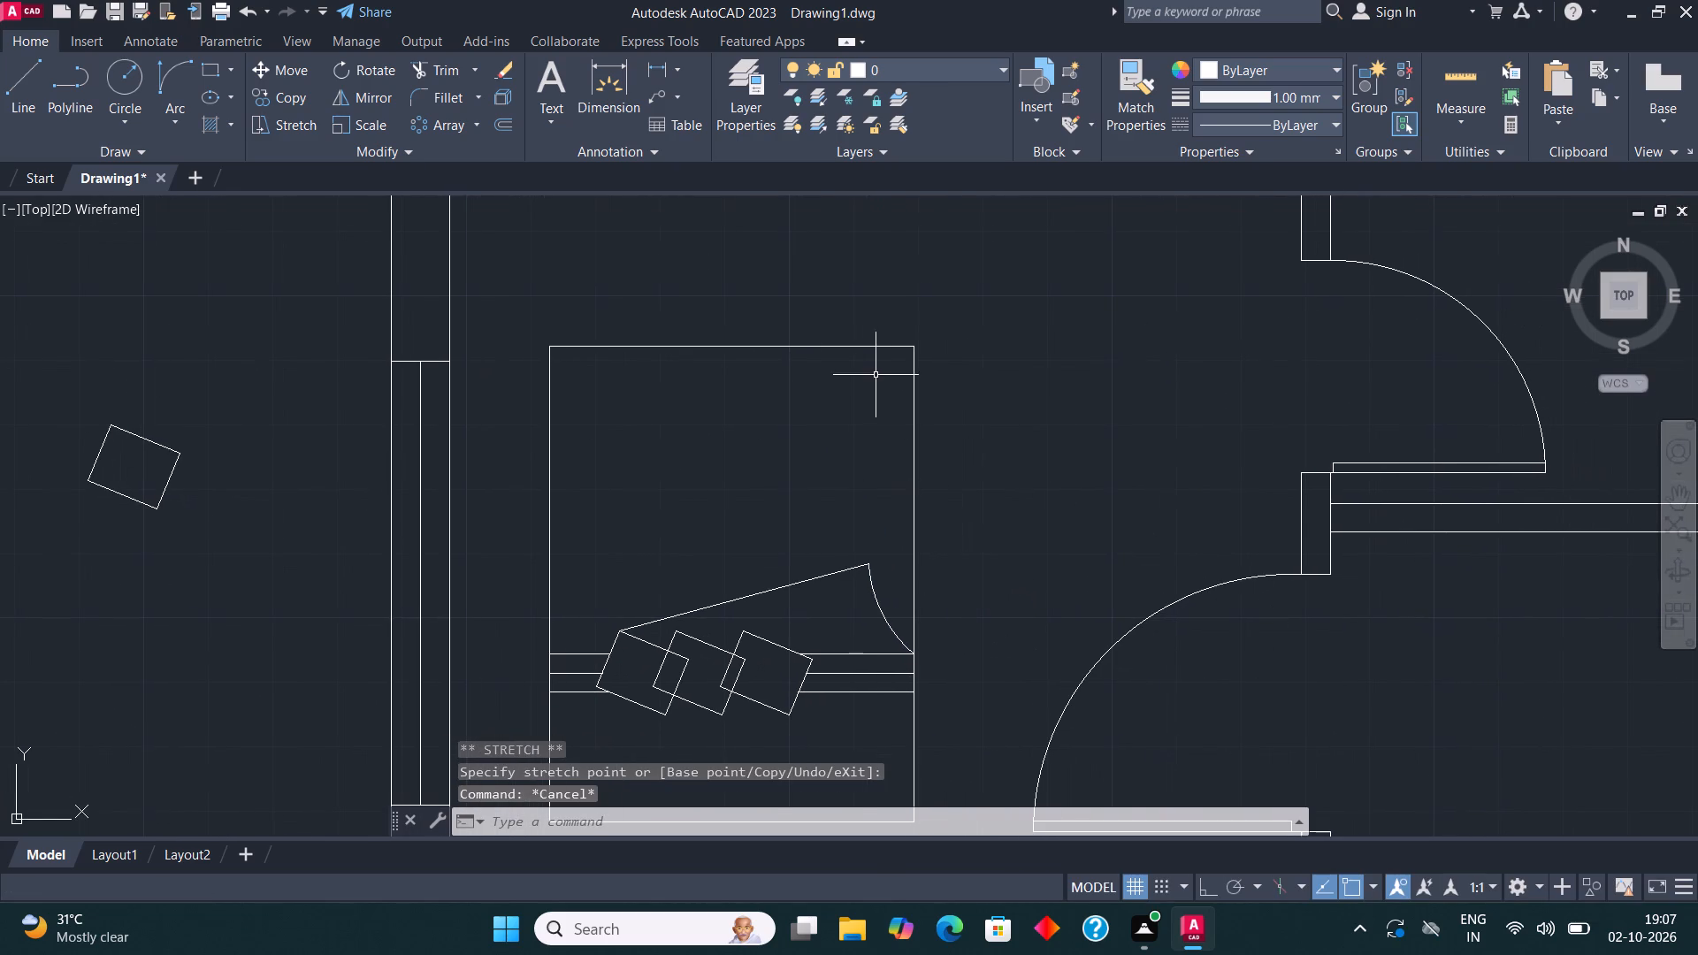
{"action": "middle_click_drag", "start_coordinate": [876, 375], "coordinate": [879, 546]}
{"action": "left_click", "coordinate": [213, 71]}
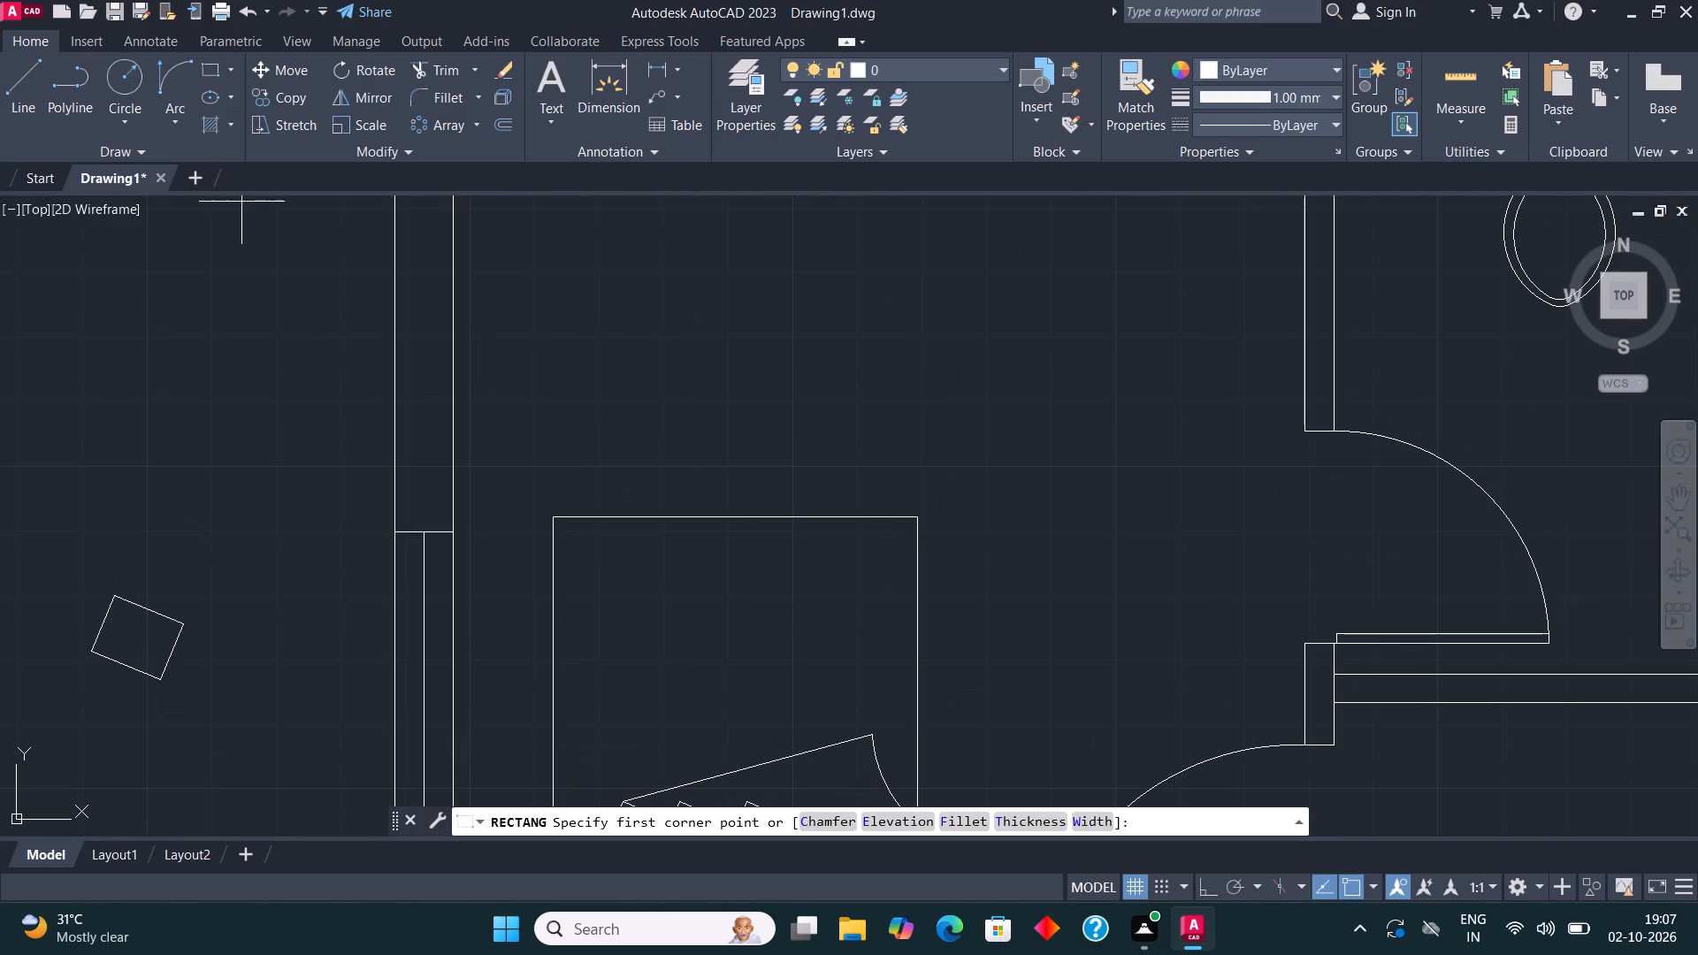
{"action": "left_click", "coordinate": [640, 517]}
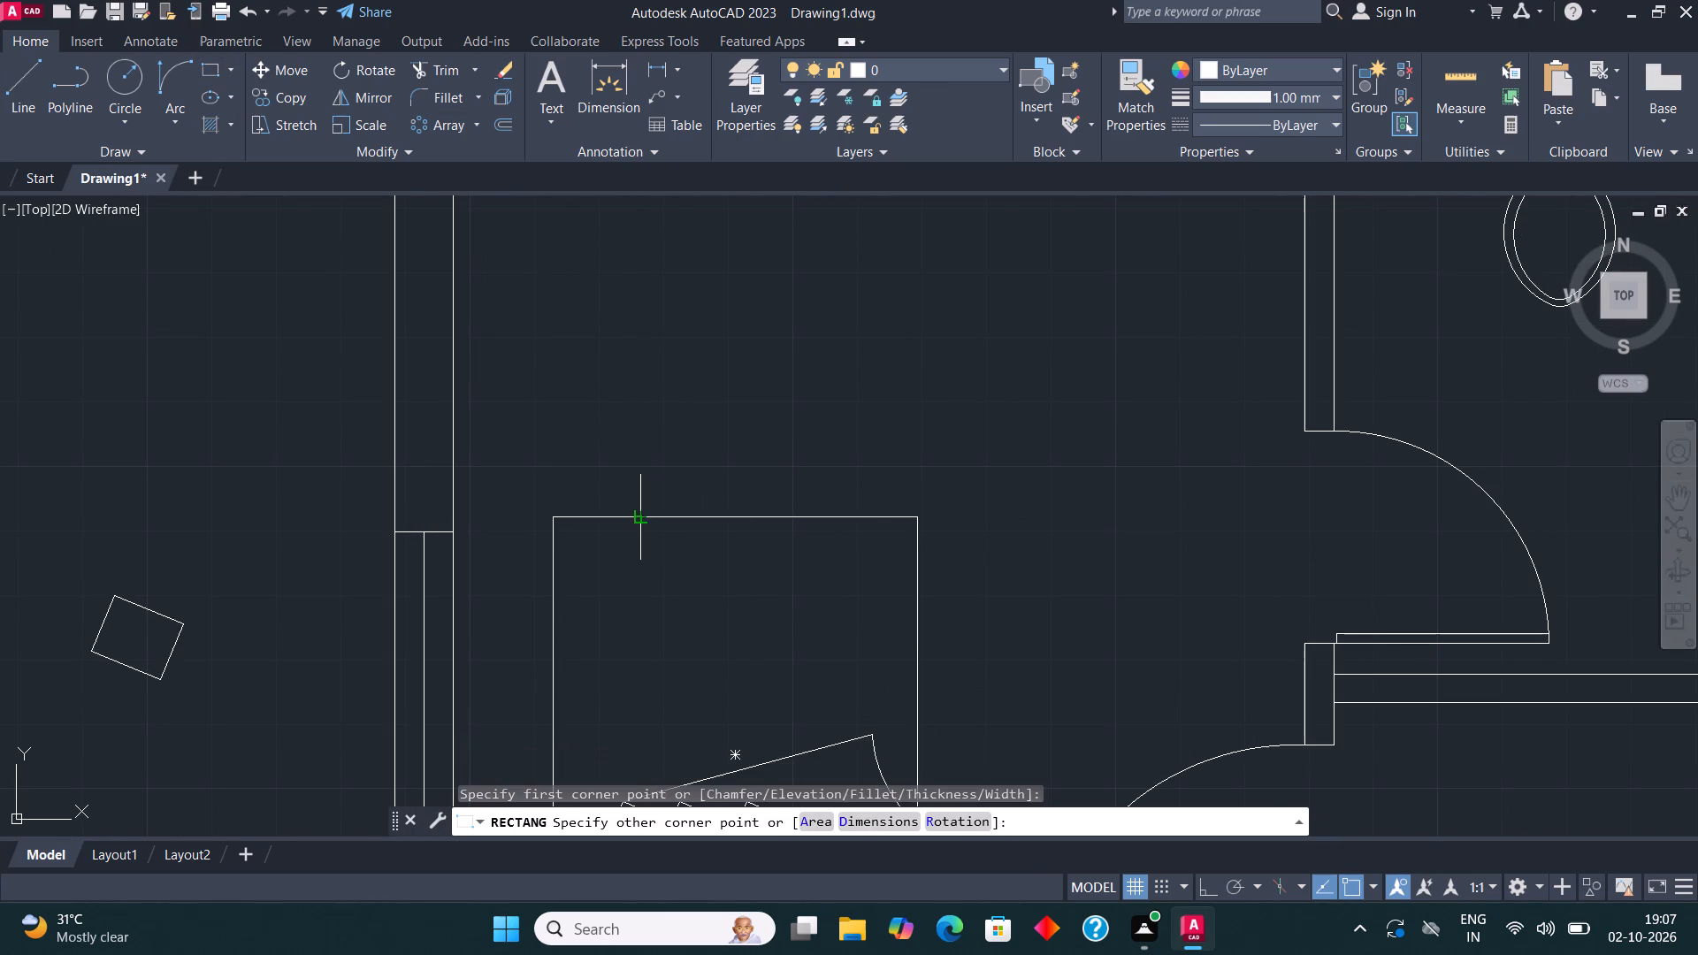
{"action": "left_click", "coordinate": [828, 433]}
Draw a small freehand rectangle as a bedside table just east of the bed's southeast corner, clear of the door swing.
{"action": "scroll", "coordinate": [669, 402], "scroll_direction": "down", "scroll_amount": 2}
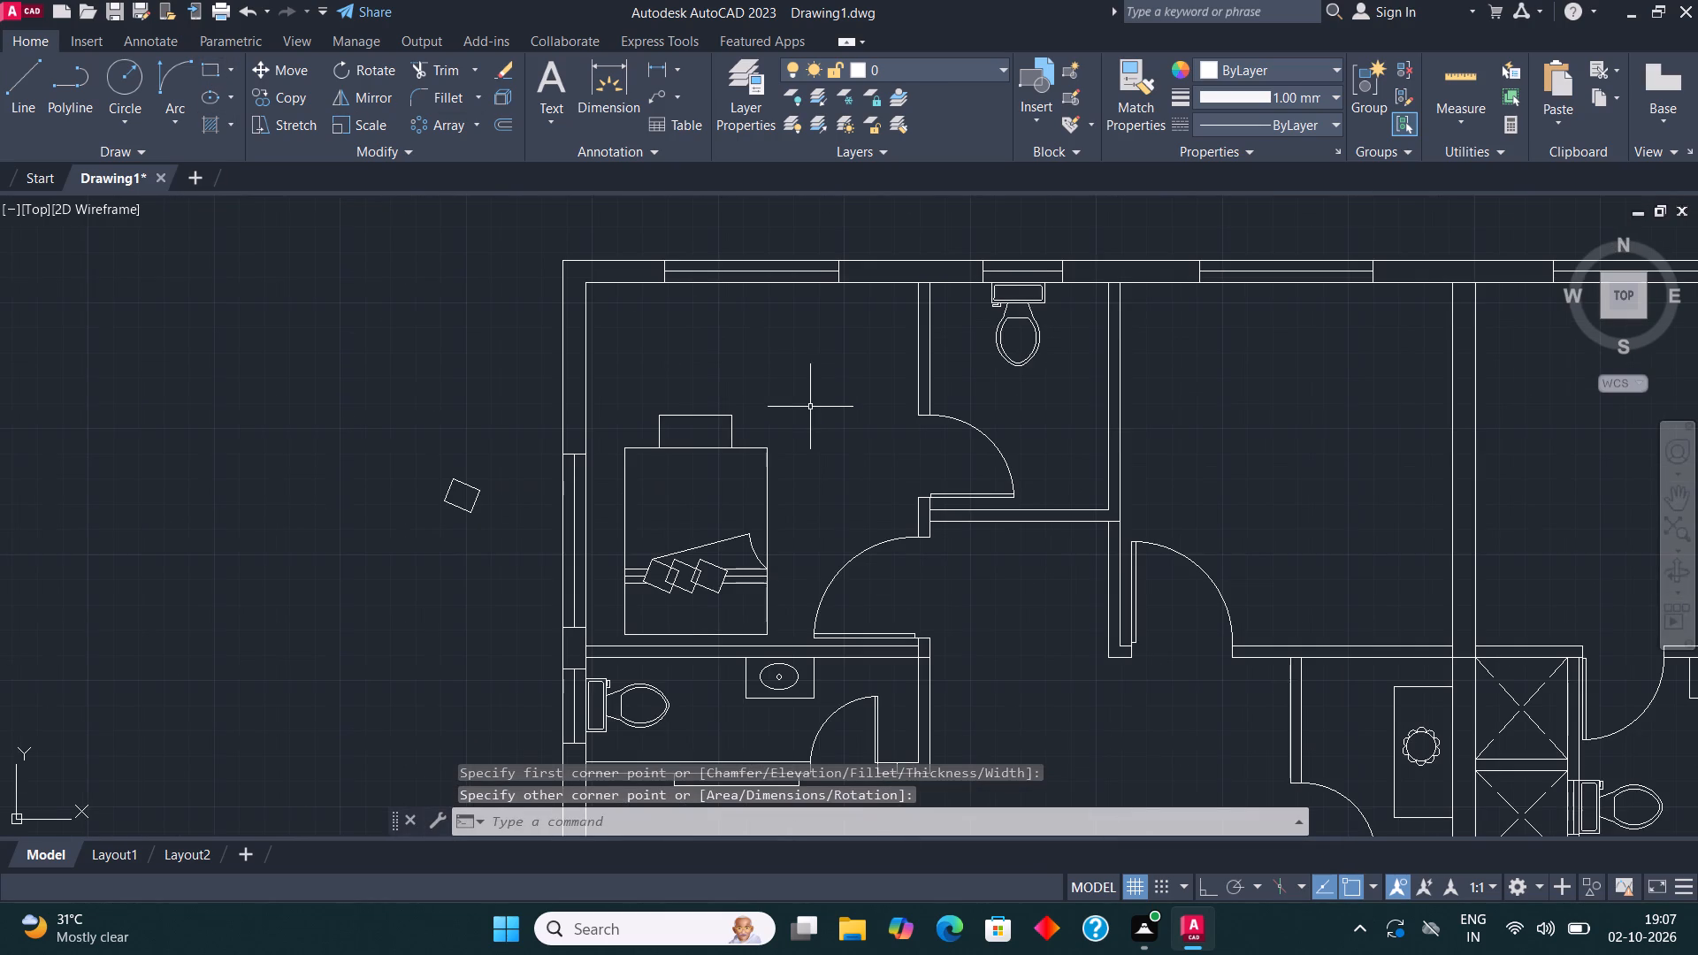
{"action": "middle_click_drag", "start_coordinate": [812, 407], "coordinate": [821, 345]}
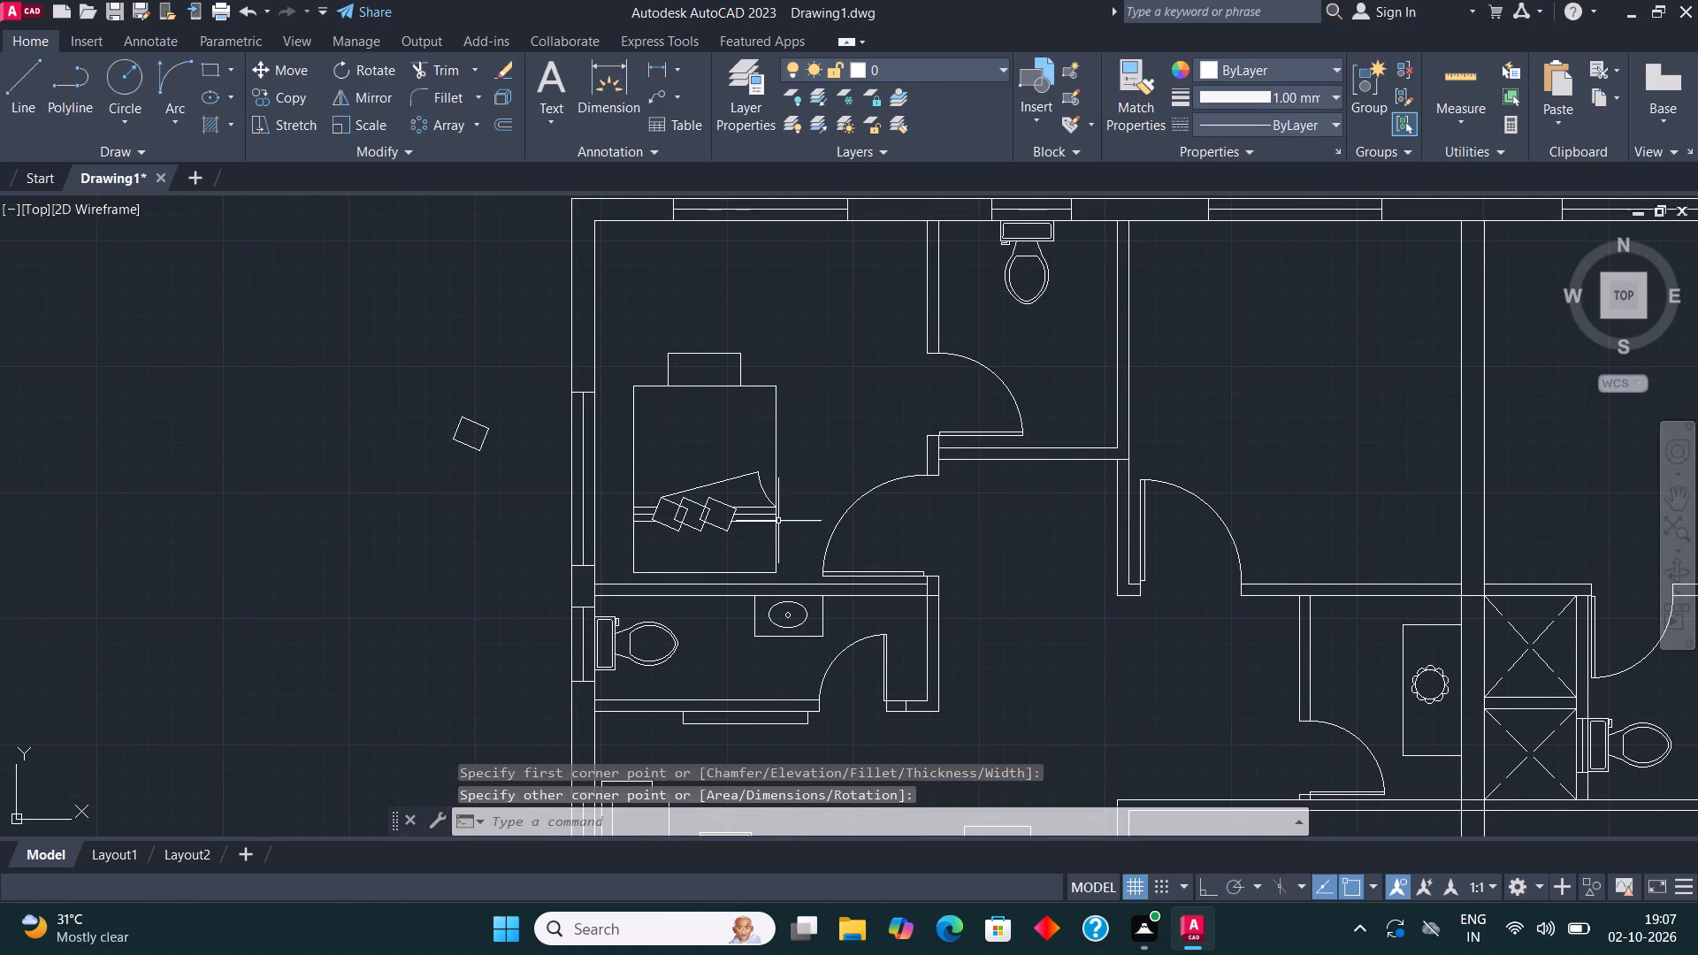
{"action": "scroll", "coordinate": [738, 567], "scroll_direction": "up", "scroll_amount": 1}
{"action": "left_click", "coordinate": [212, 60]}
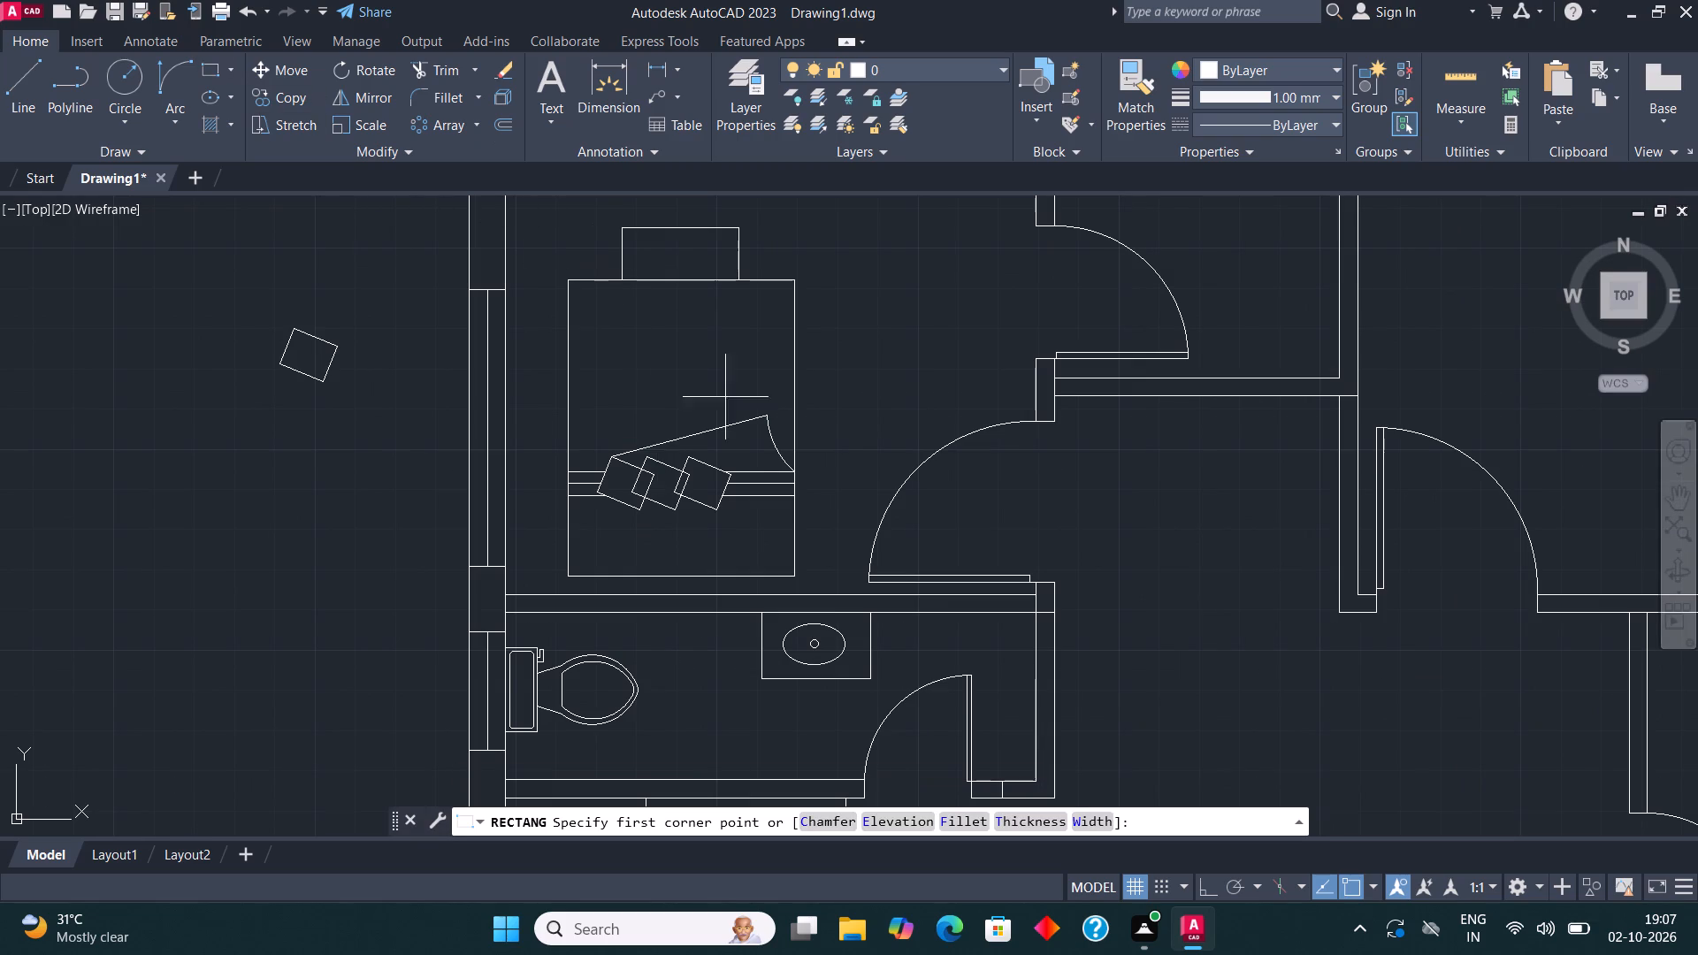
{"action": "scroll", "coordinate": [808, 567], "scroll_direction": "up", "scroll_amount": 3}
{"action": "left_click", "coordinate": [764, 597]}
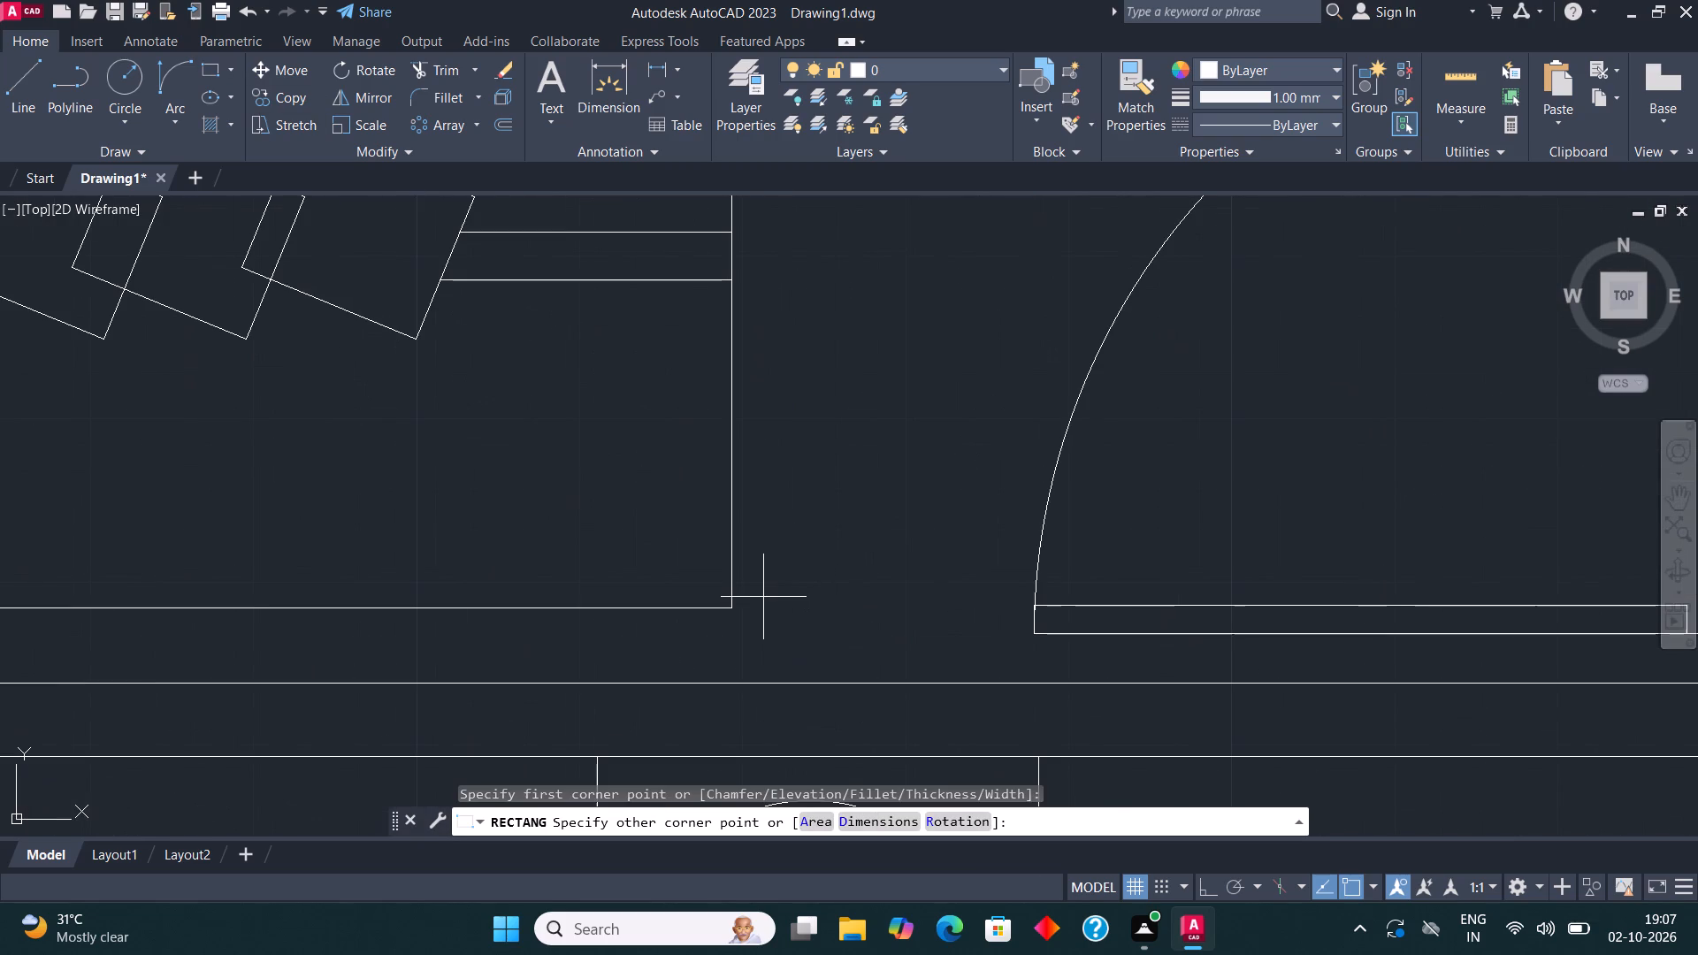
{"action": "left_click", "coordinate": [989, 417]}
Draw a circle centred in the bedside table rectangle, slightly smaller than the rectangle's depth.
{"action": "scroll", "coordinate": [989, 425], "scroll_direction": "down", "scroll_amount": 3}
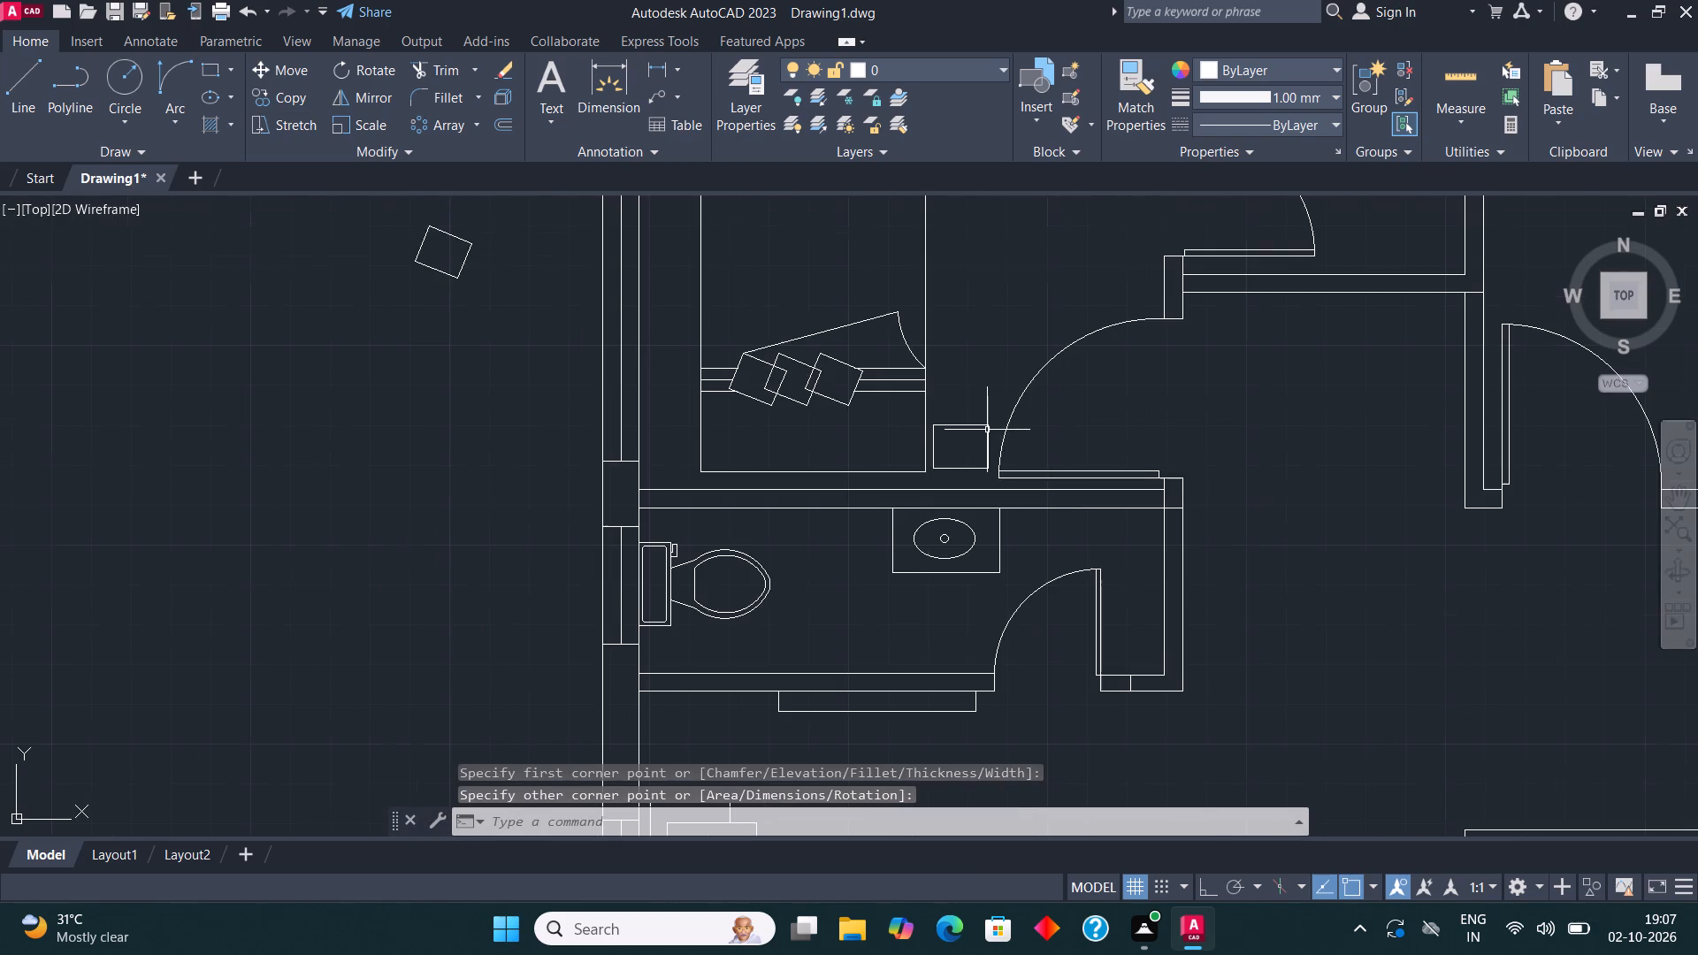
{"action": "scroll", "coordinate": [1005, 474], "scroll_direction": "up", "scroll_amount": 3}
{"action": "left_click", "coordinate": [127, 75]}
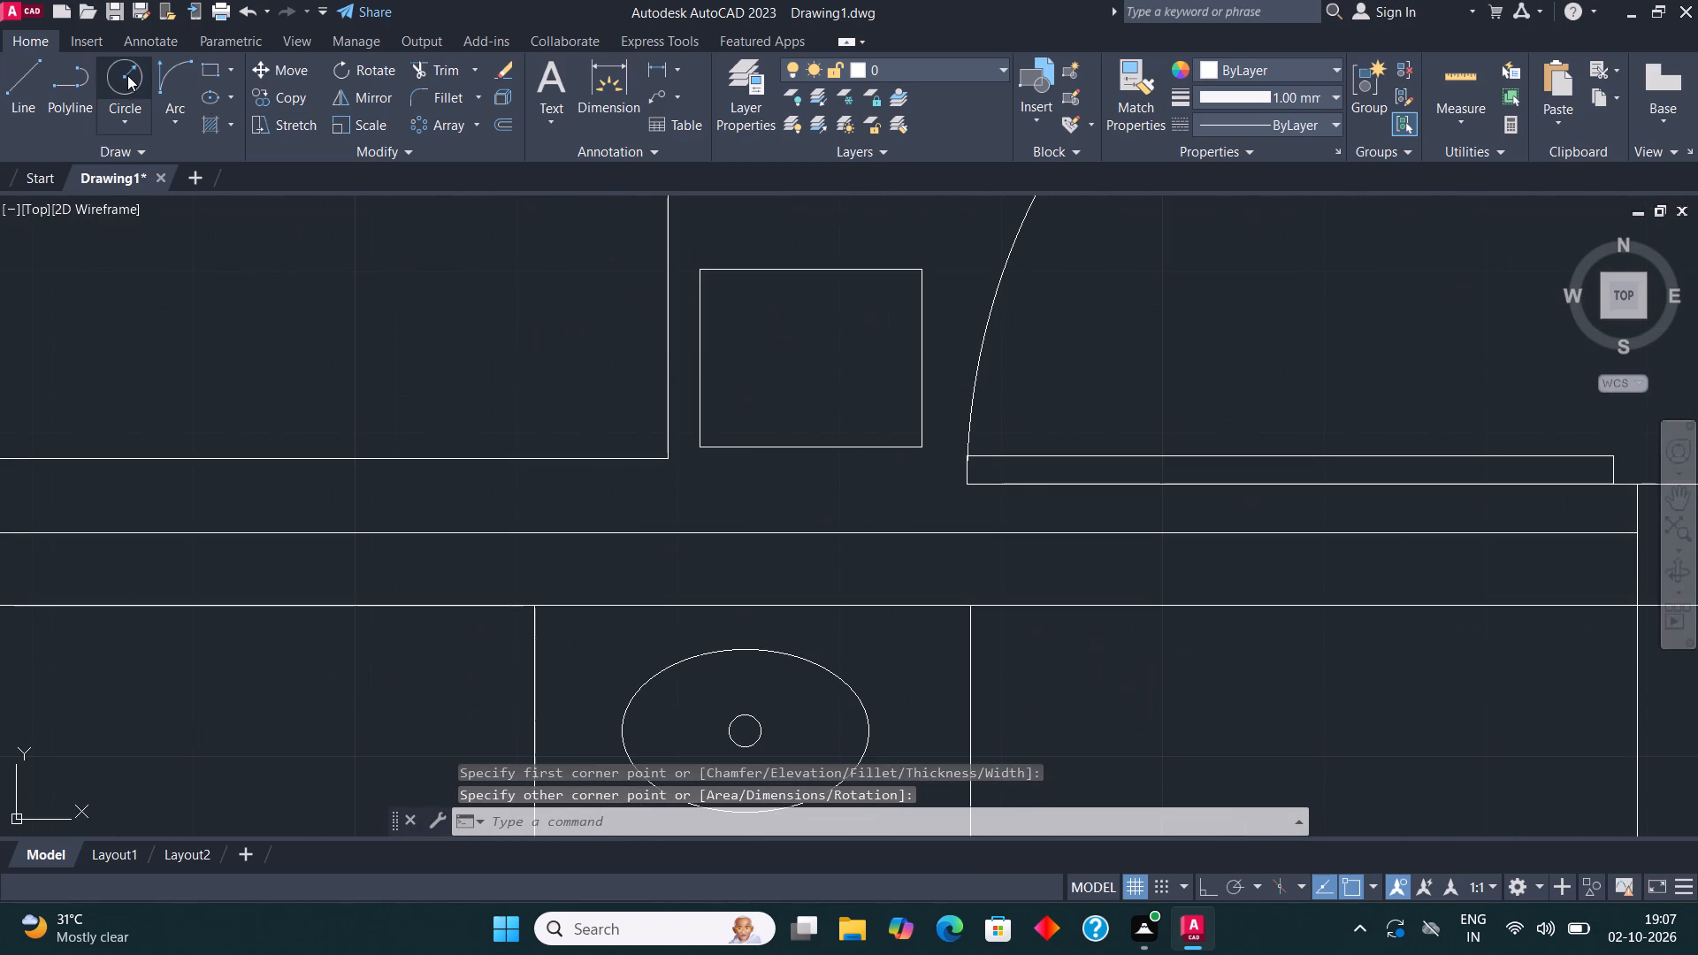
{"action": "left_click", "coordinate": [807, 352]}
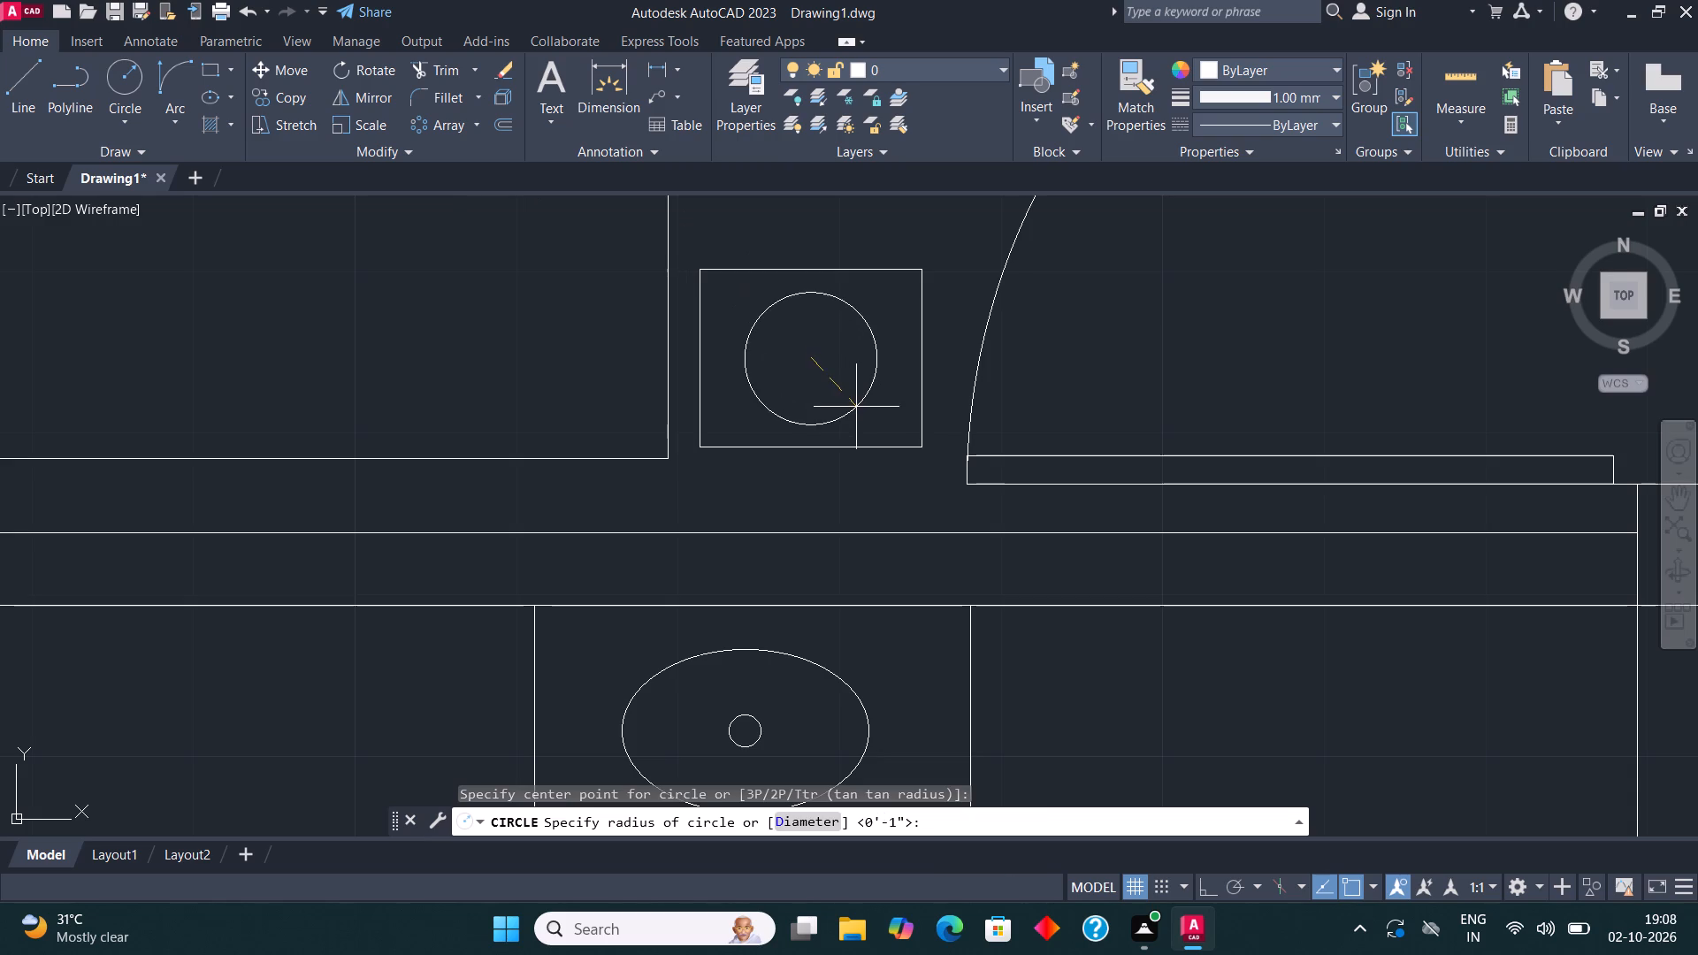
{"action": "left_click", "coordinate": [856, 407]}
Copy the bedside table with its circle straight west, into the gap between the bed and the outer wall.
{"action": "scroll", "coordinate": [879, 409], "scroll_direction": "down", "scroll_amount": 3}
{"action": "middle_click_drag", "start_coordinate": [851, 445], "coordinate": [947, 512]}
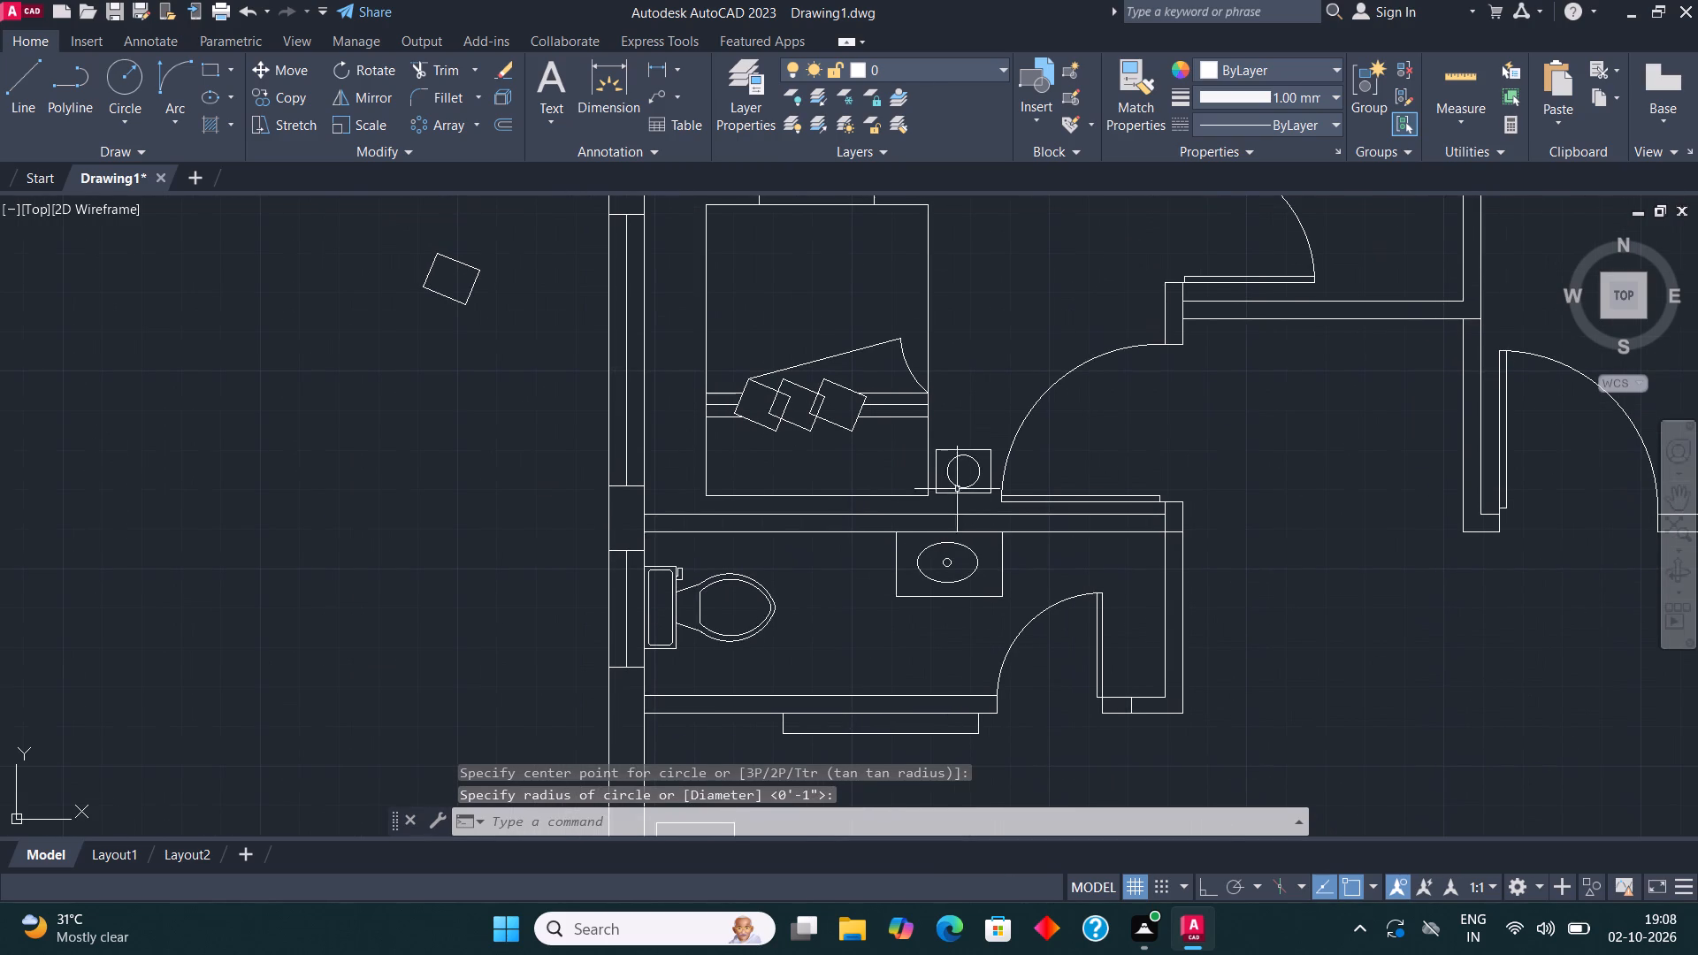
{"action": "left_click", "coordinate": [972, 477]}
{"action": "left_click", "coordinate": [961, 439]}
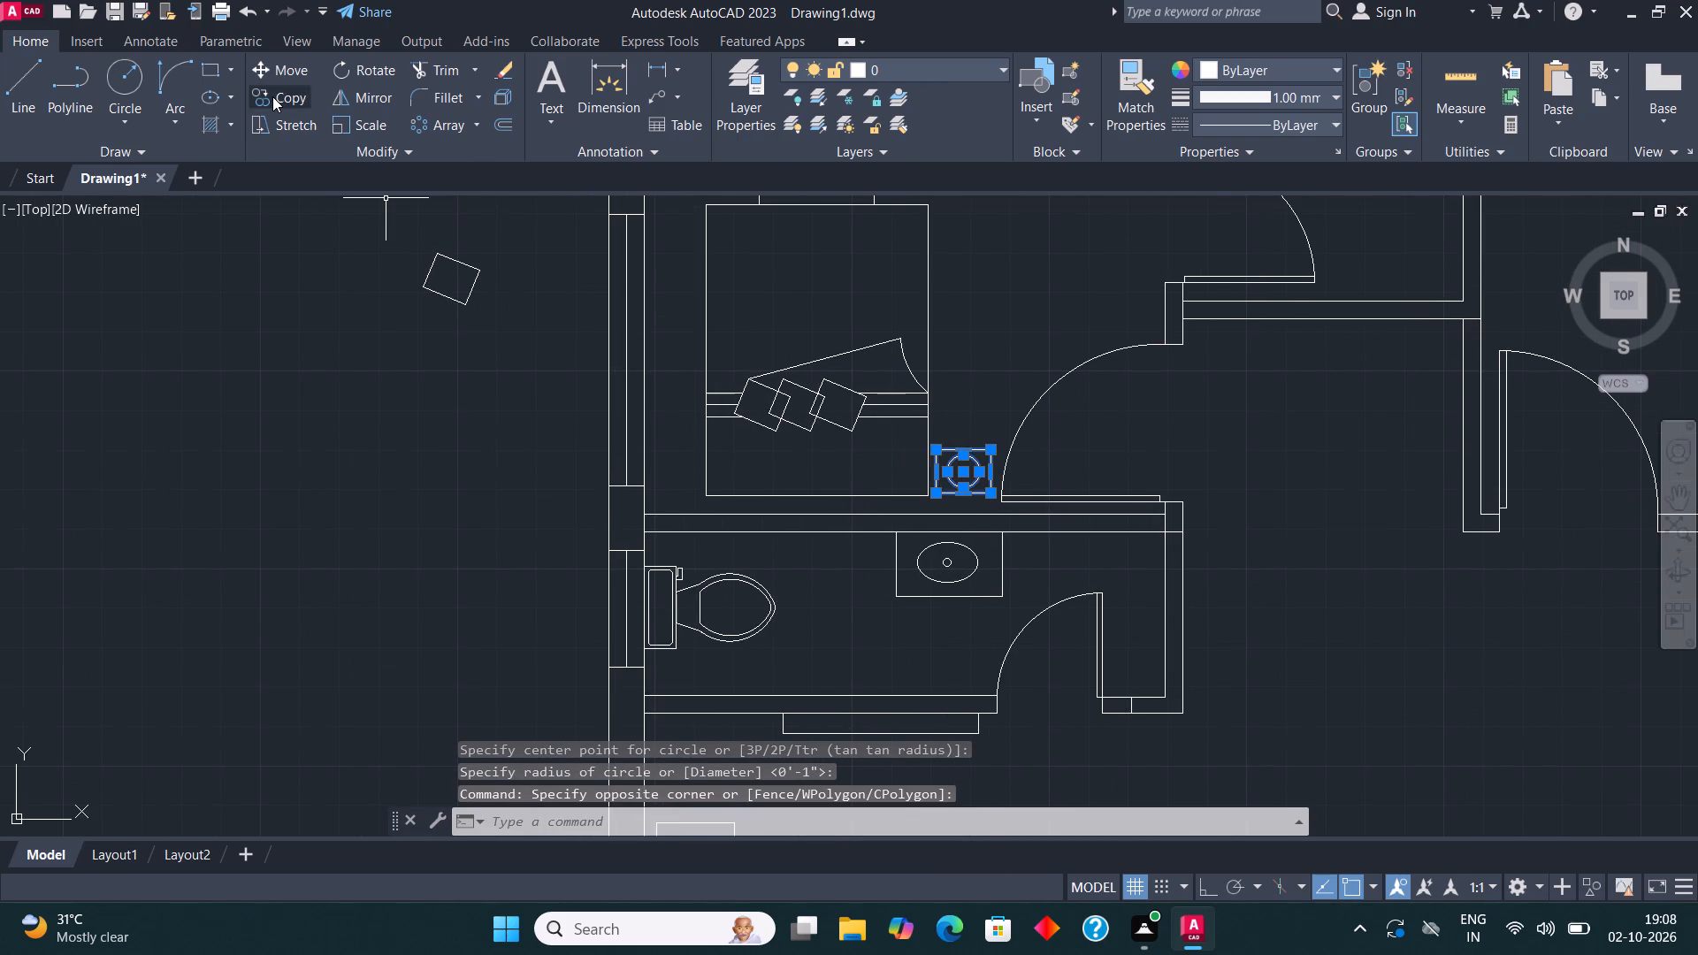
{"action": "left_click", "coordinate": [272, 96]}
{"action": "left_click", "coordinate": [965, 467]}
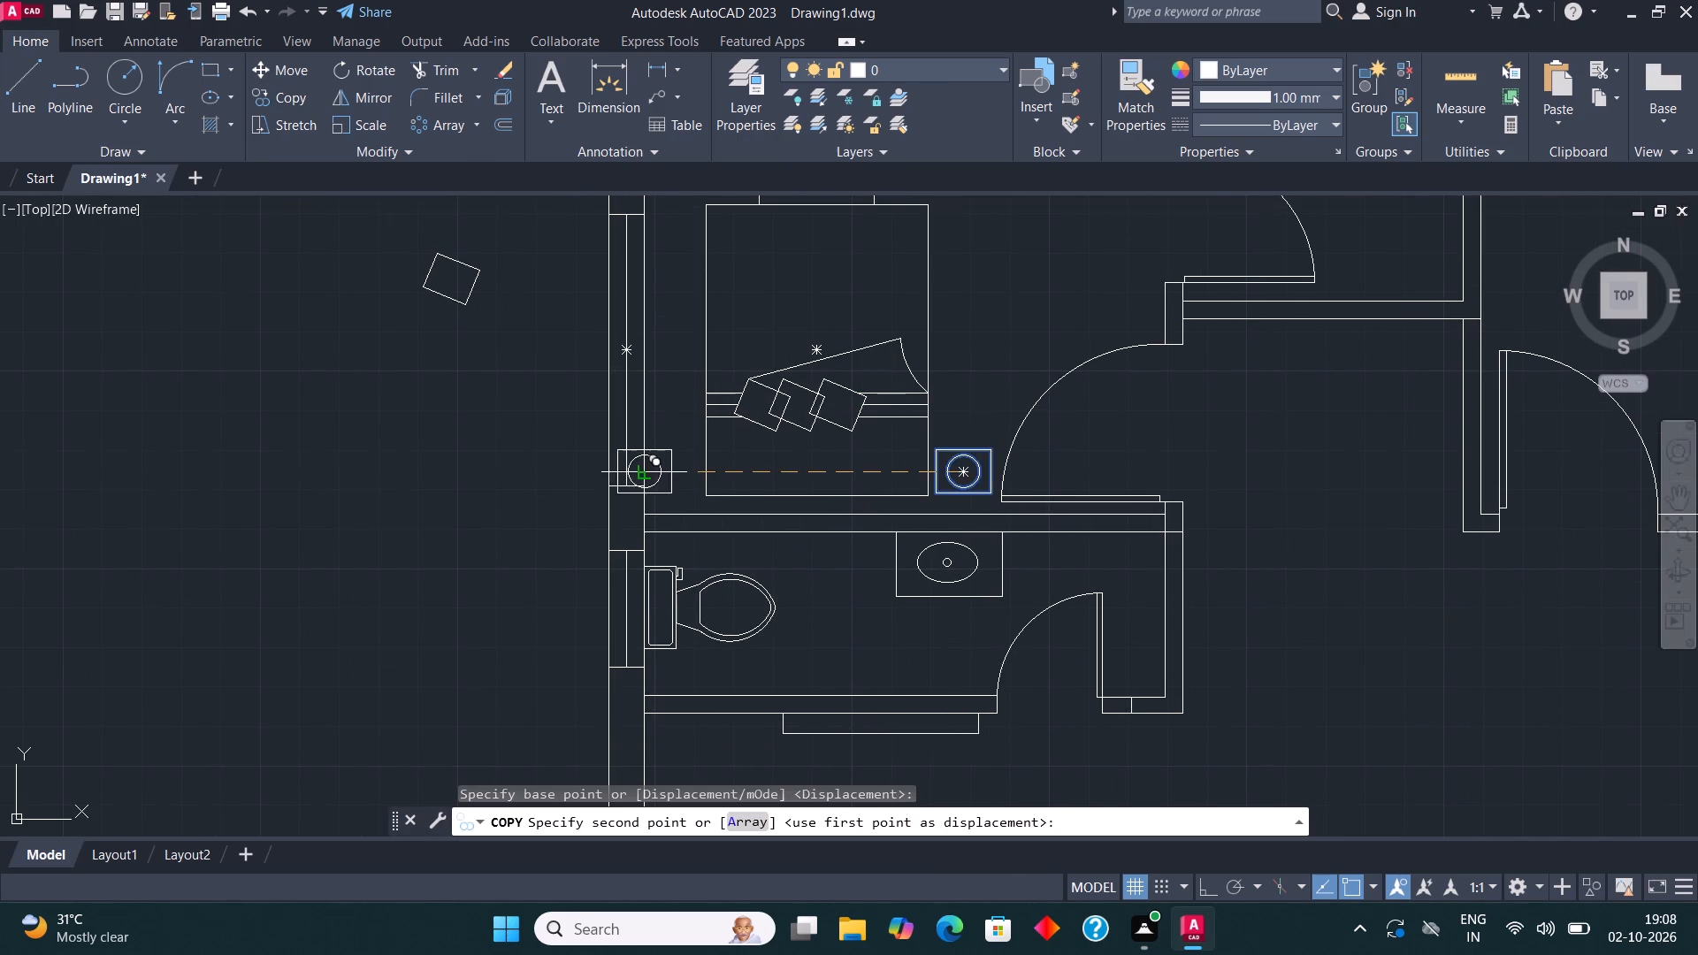
{"action": "scroll", "coordinate": [639, 474], "scroll_direction": "up", "scroll_amount": 2}
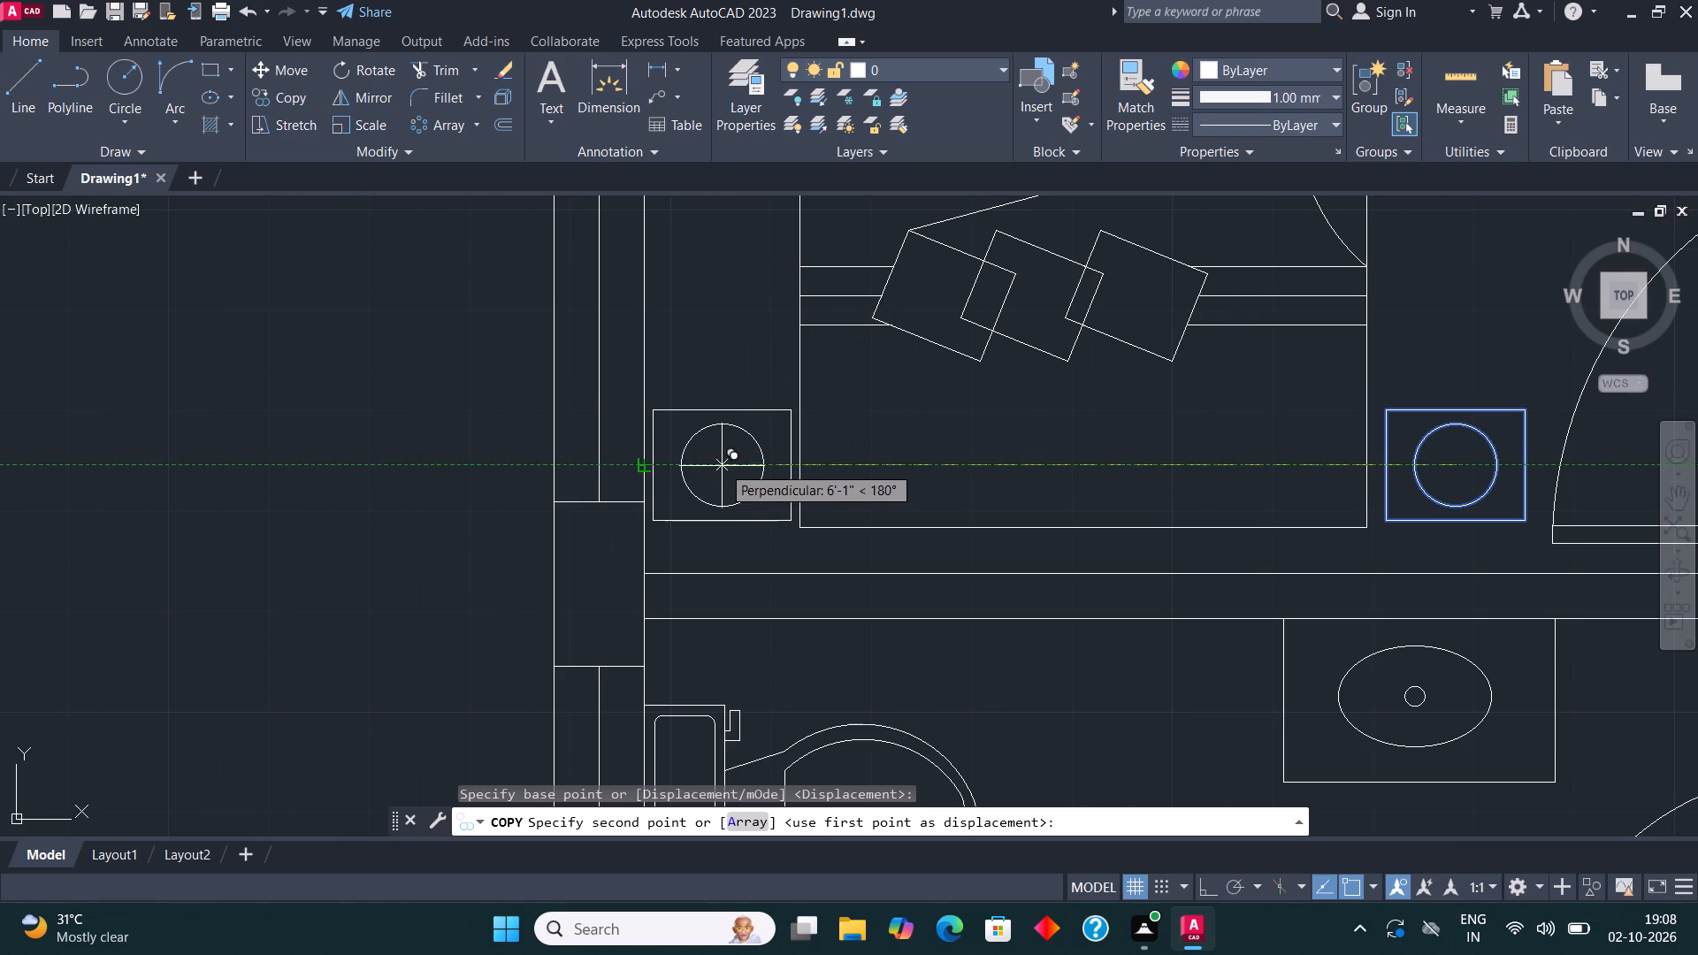
{"action": "left_click", "coordinate": [722, 466]}
{"action": "scroll", "coordinate": [524, 424], "scroll_direction": "down", "scroll_amount": 2}
{"action": "key", "text": "Escape"}
Move the blanket lines, folded corner with its arc, and three pillows a short distance south along the bed.
{"action": "middle_click_drag", "start_coordinate": [818, 369], "coordinate": [818, 400]}
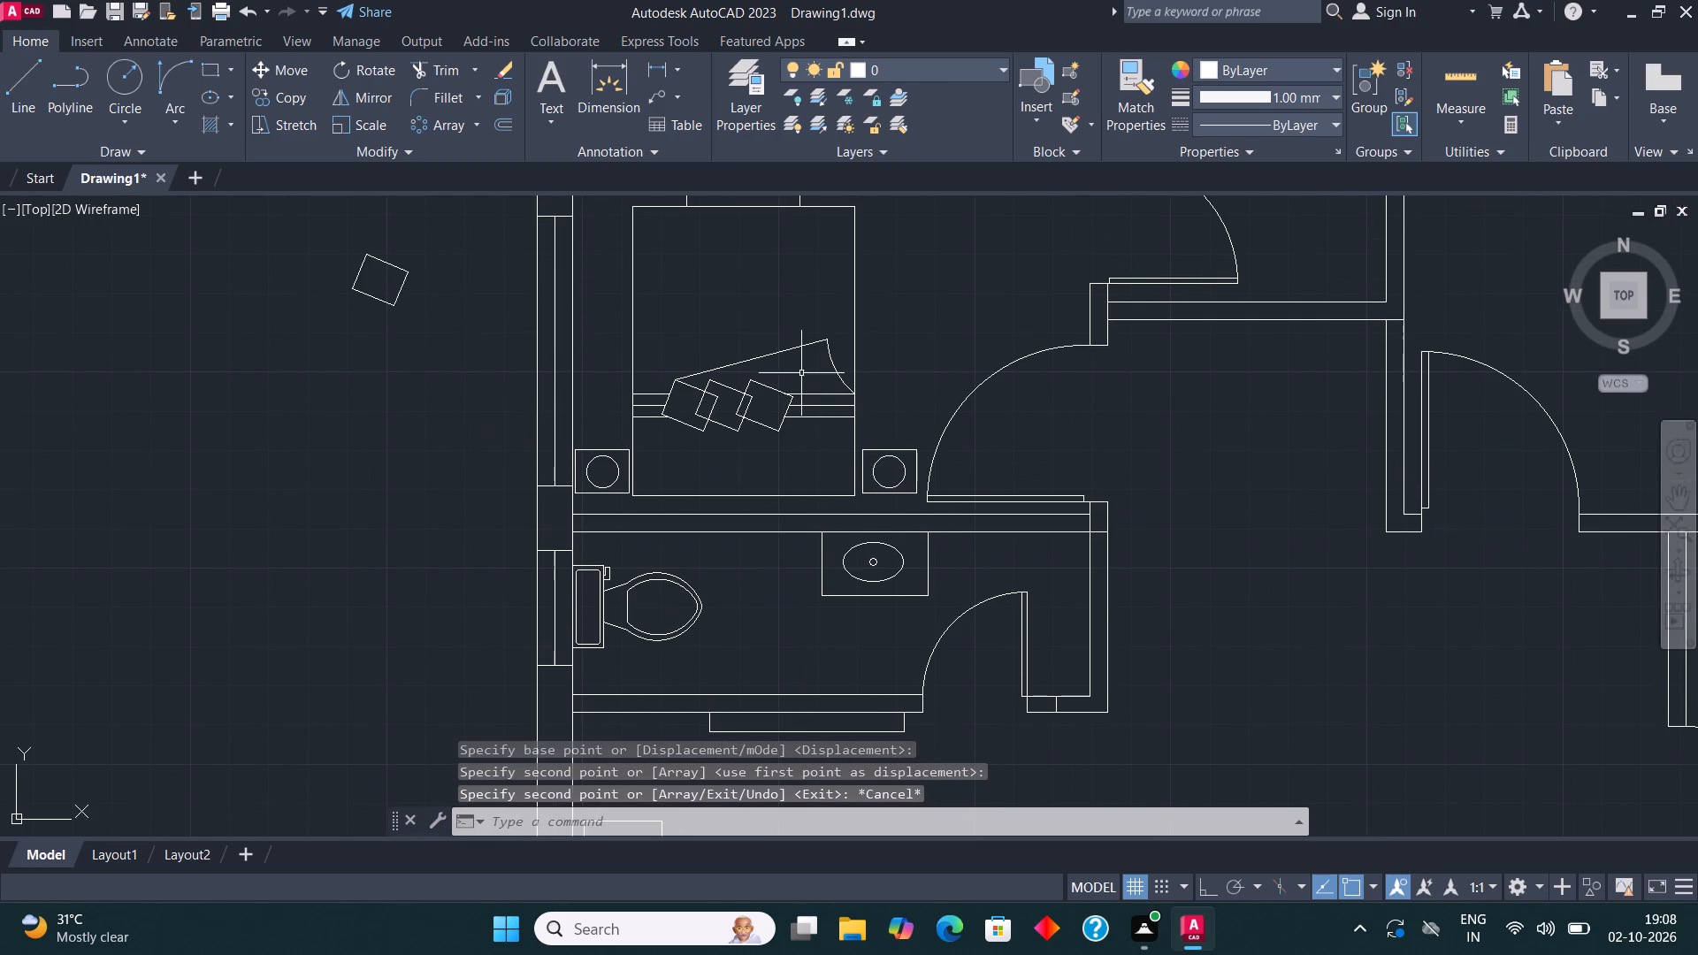
{"action": "middle_click_drag", "start_coordinate": [827, 376], "coordinate": [829, 437]}
{"action": "left_click", "coordinate": [828, 523]}
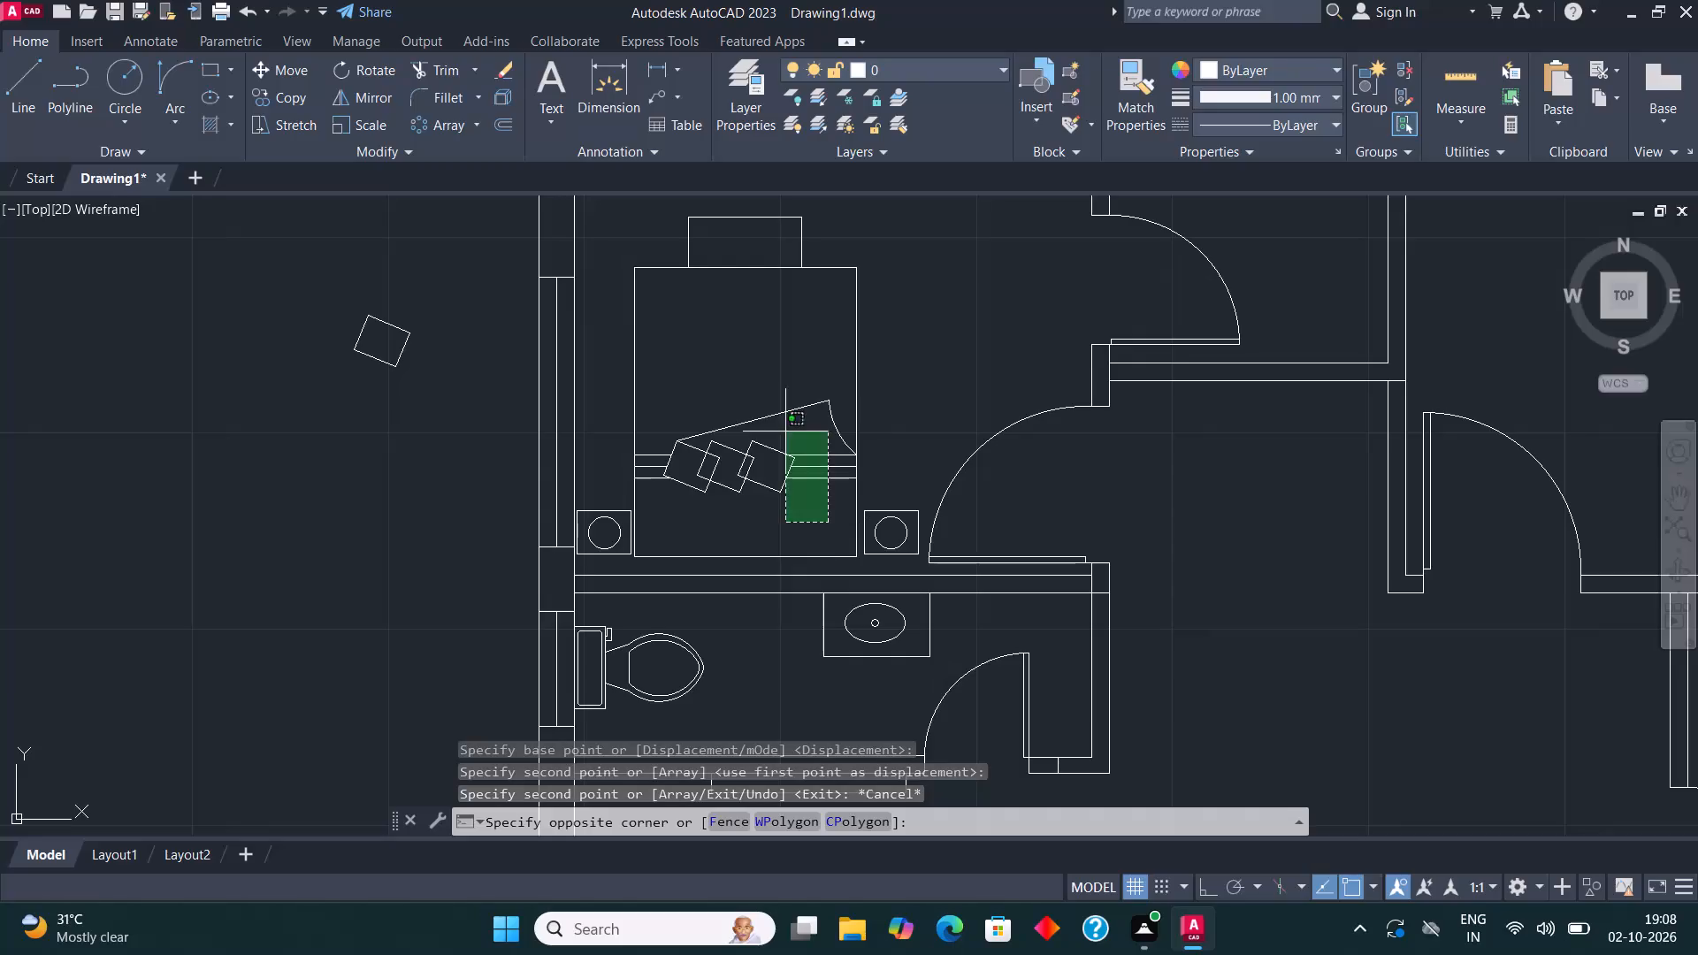
{"action": "left_click", "coordinate": [650, 398]}
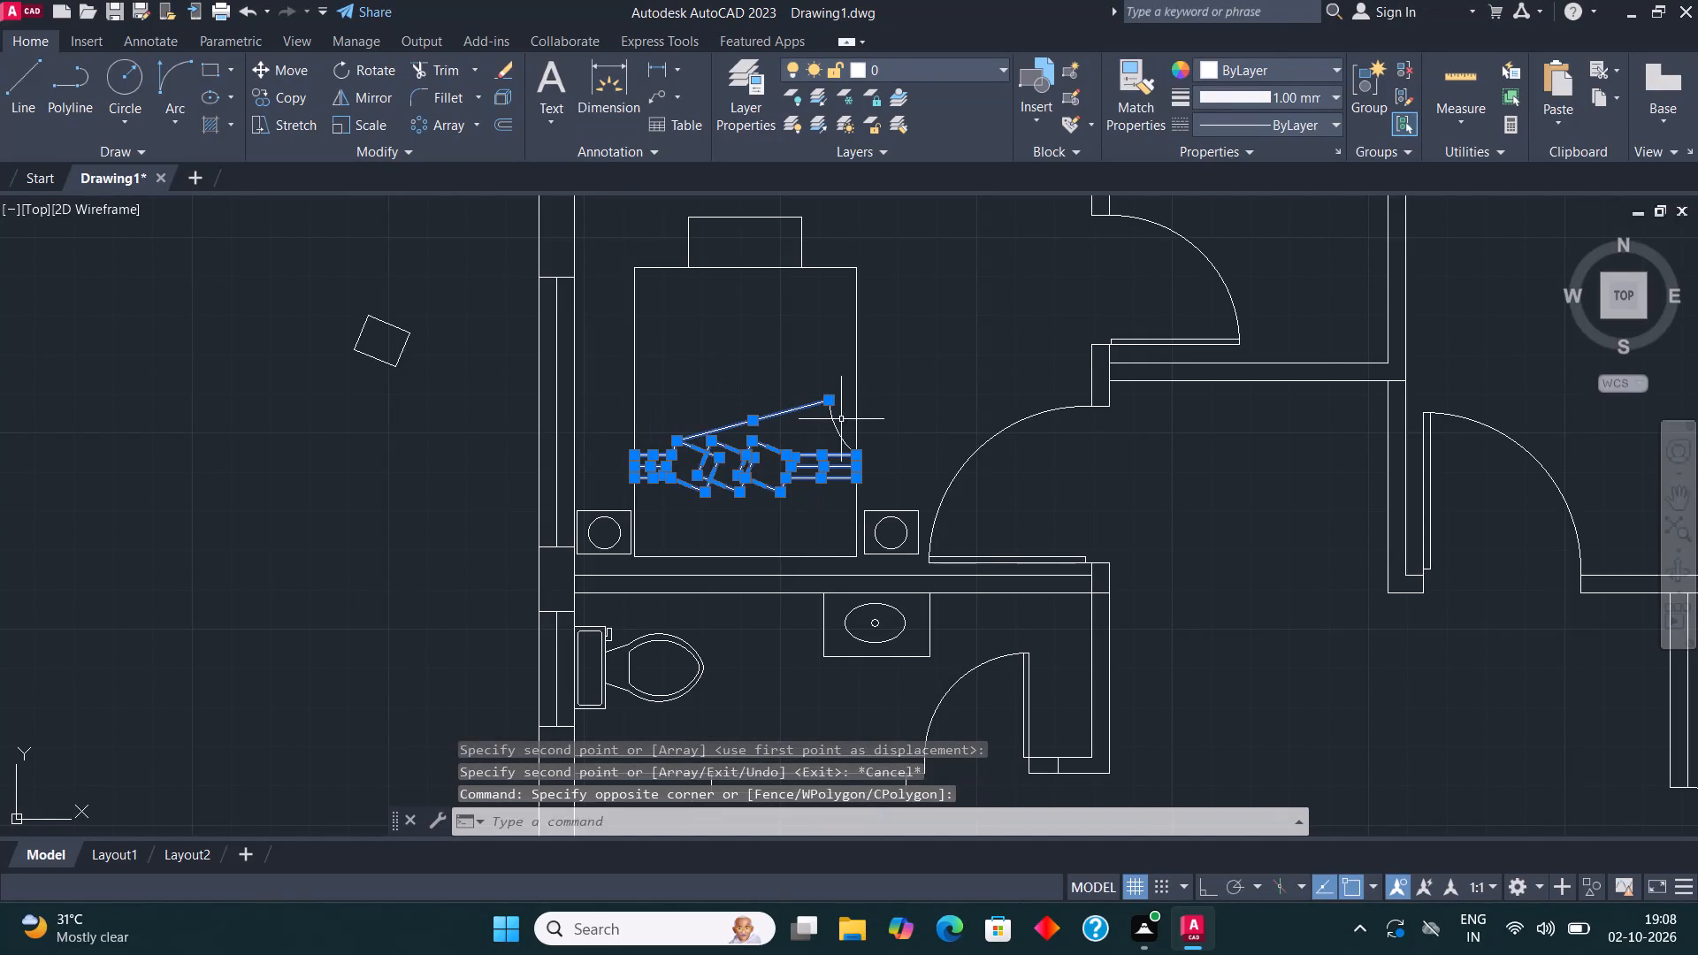
{"action": "left_click", "coordinate": [841, 419]}
{"action": "left_click", "coordinate": [834, 419]}
{"action": "left_click", "coordinate": [830, 419]}
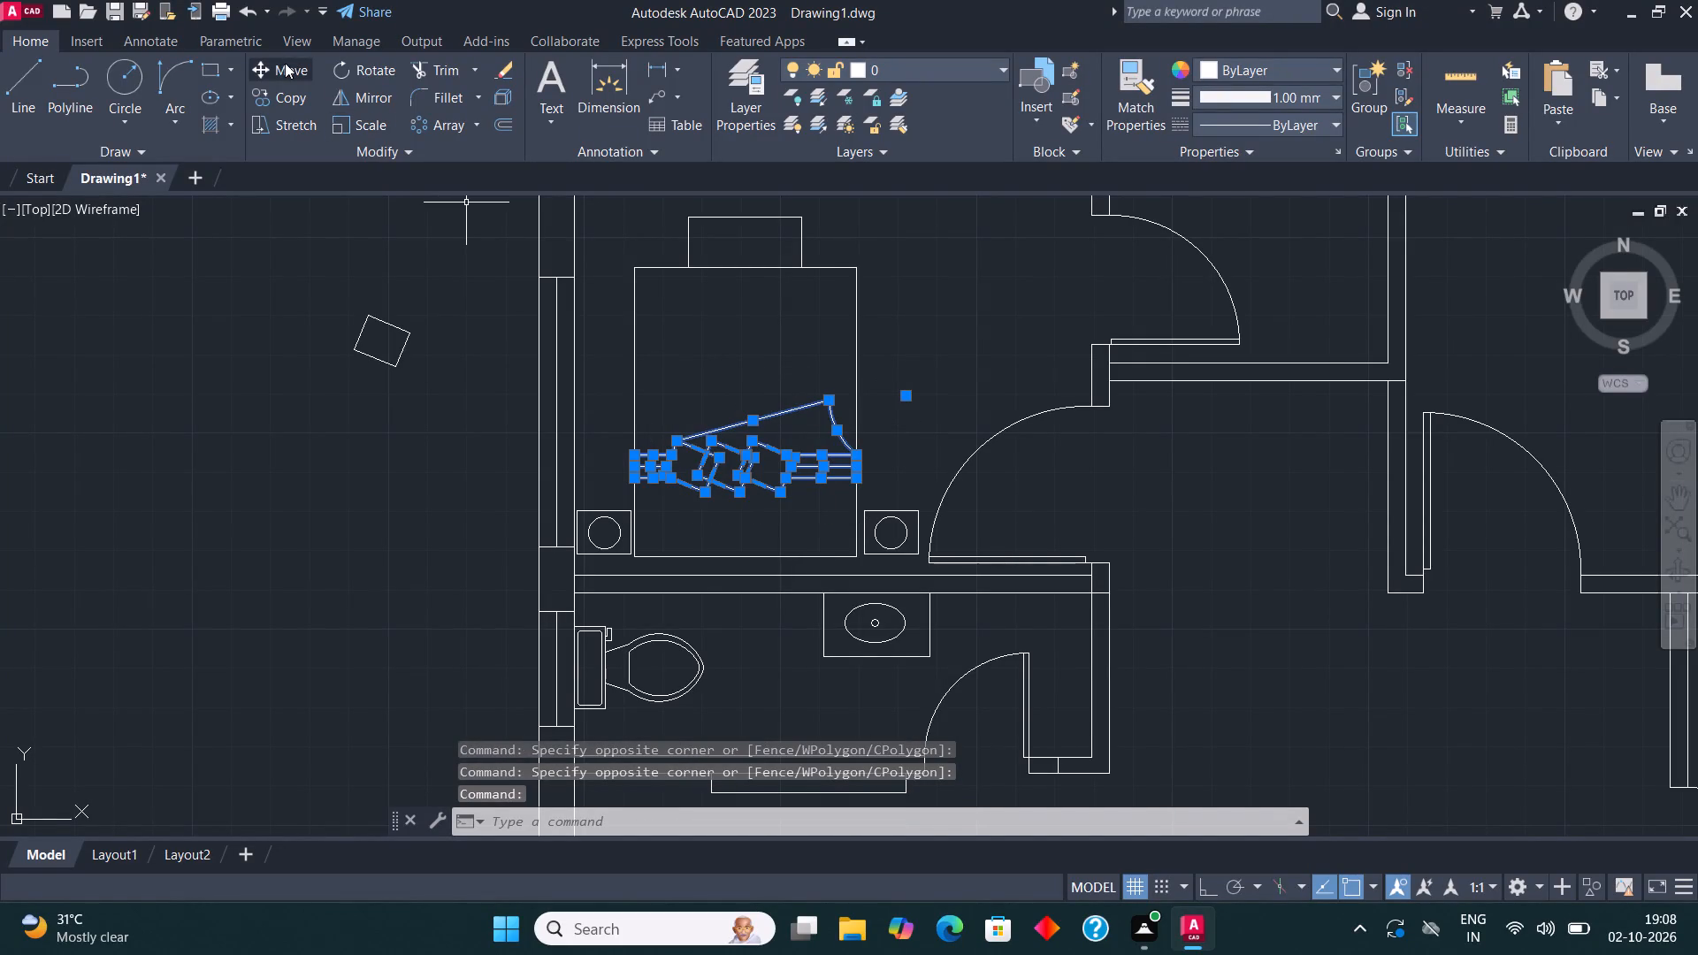
{"action": "left_click", "coordinate": [285, 63]}
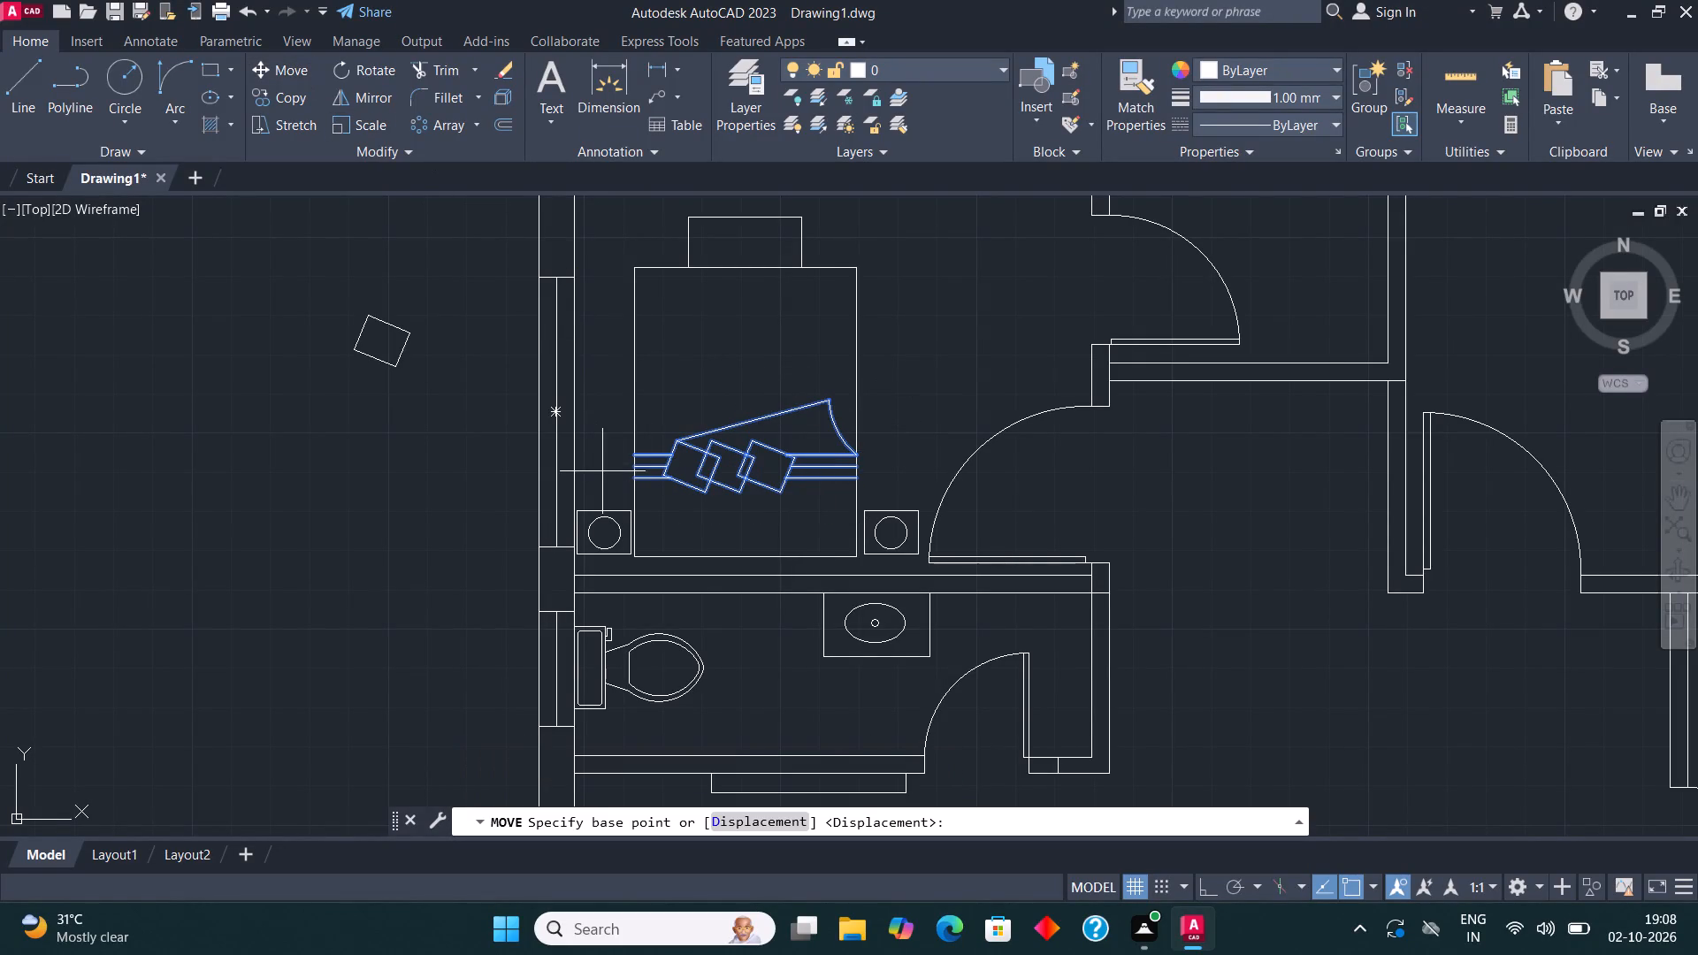
{"action": "scroll", "coordinate": [608, 520], "scroll_direction": "up", "scroll_amount": 2}
{"action": "left_click", "coordinate": [669, 416]}
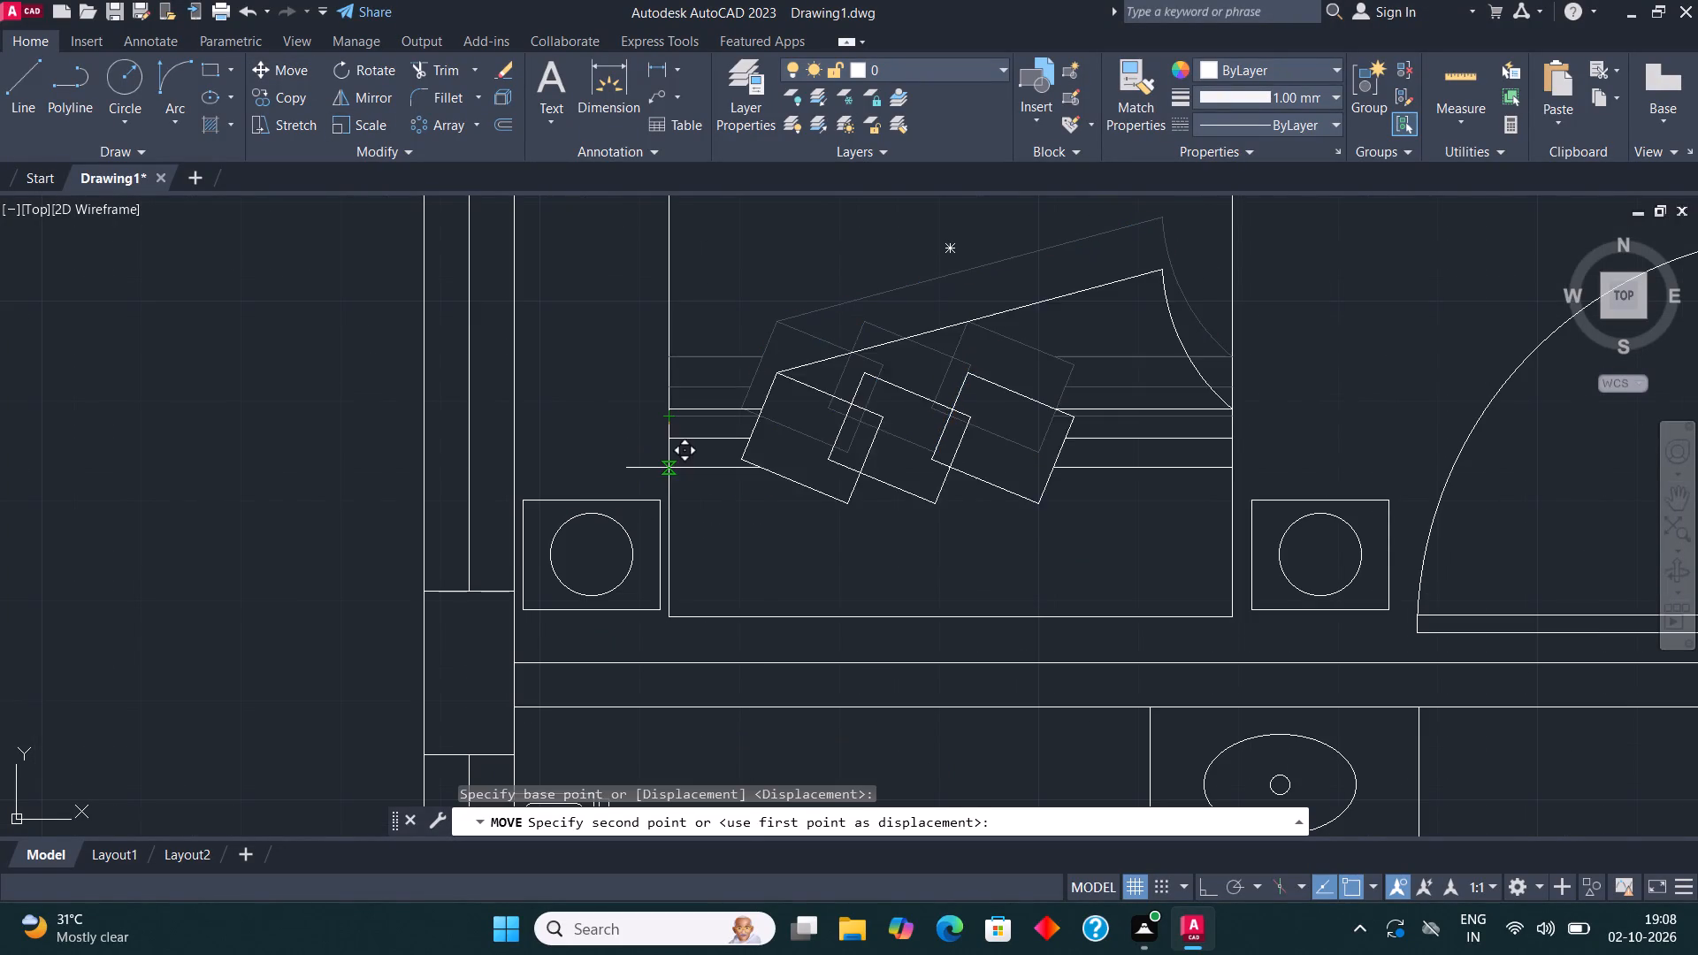
{"action": "left_click", "coordinate": [669, 506]}
Copy the washbasin from the east unit's central toilet to the empty space west of the floor plan.
{"action": "scroll", "coordinate": [572, 514], "scroll_direction": "down", "scroll_amount": 3}
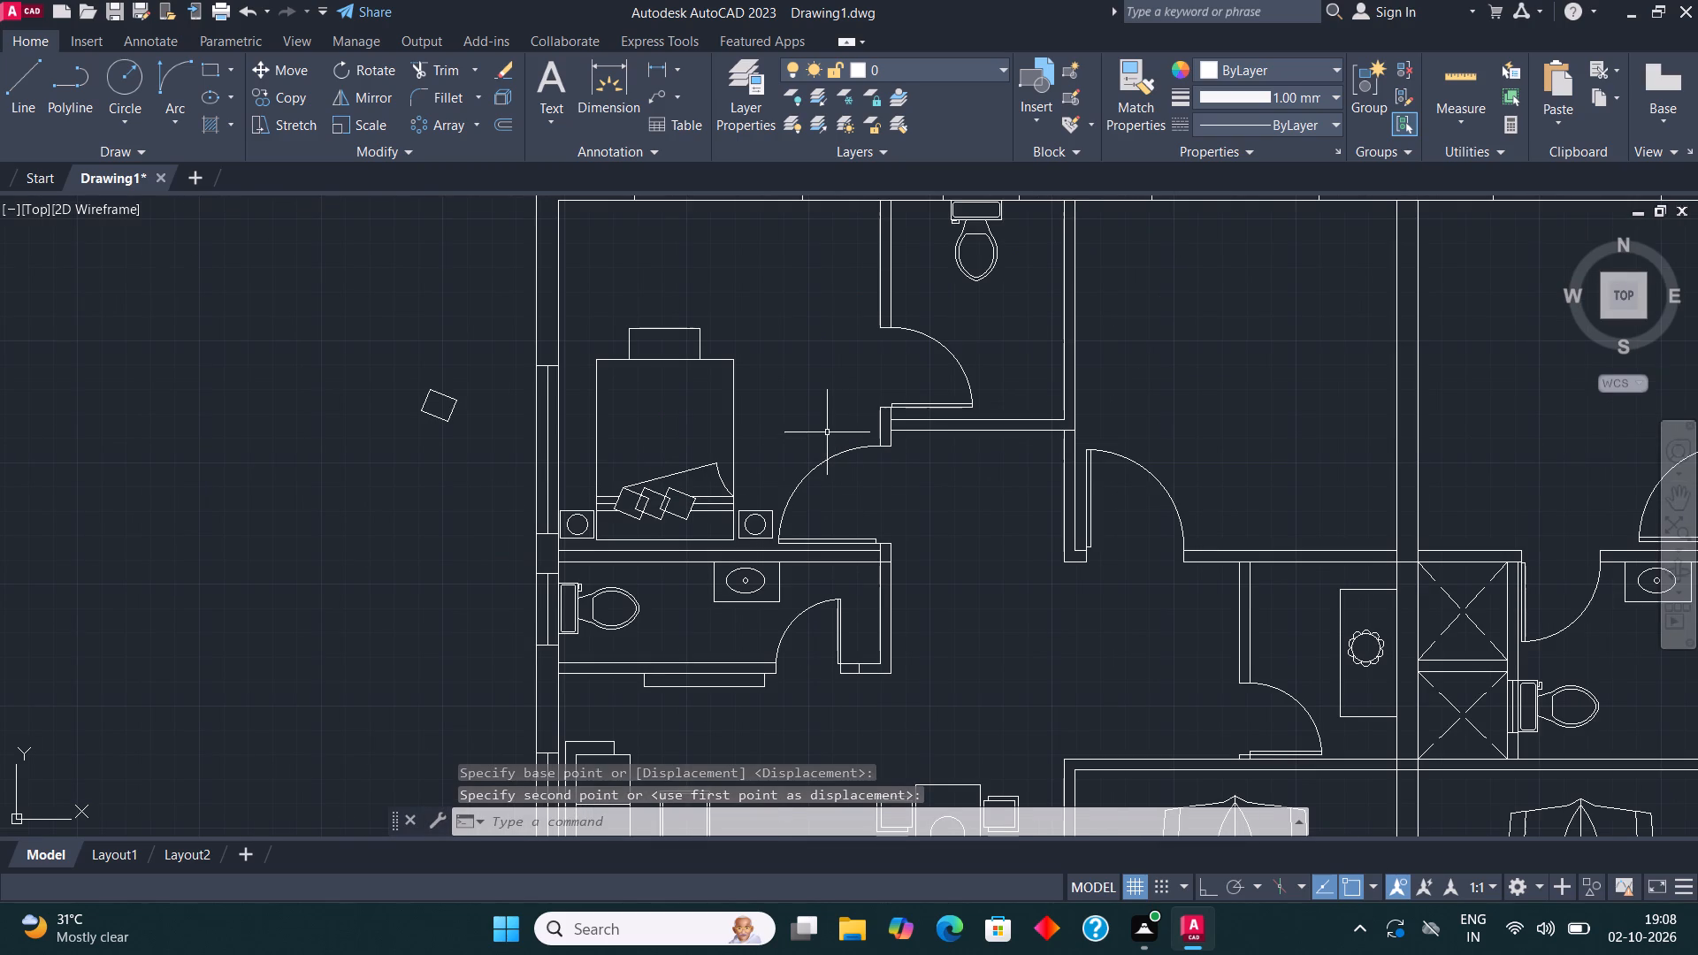
{"action": "middle_click_drag", "start_coordinate": [788, 425], "coordinate": [761, 416]}
{"action": "scroll", "coordinate": [783, 431], "scroll_direction": "down", "scroll_amount": 1}
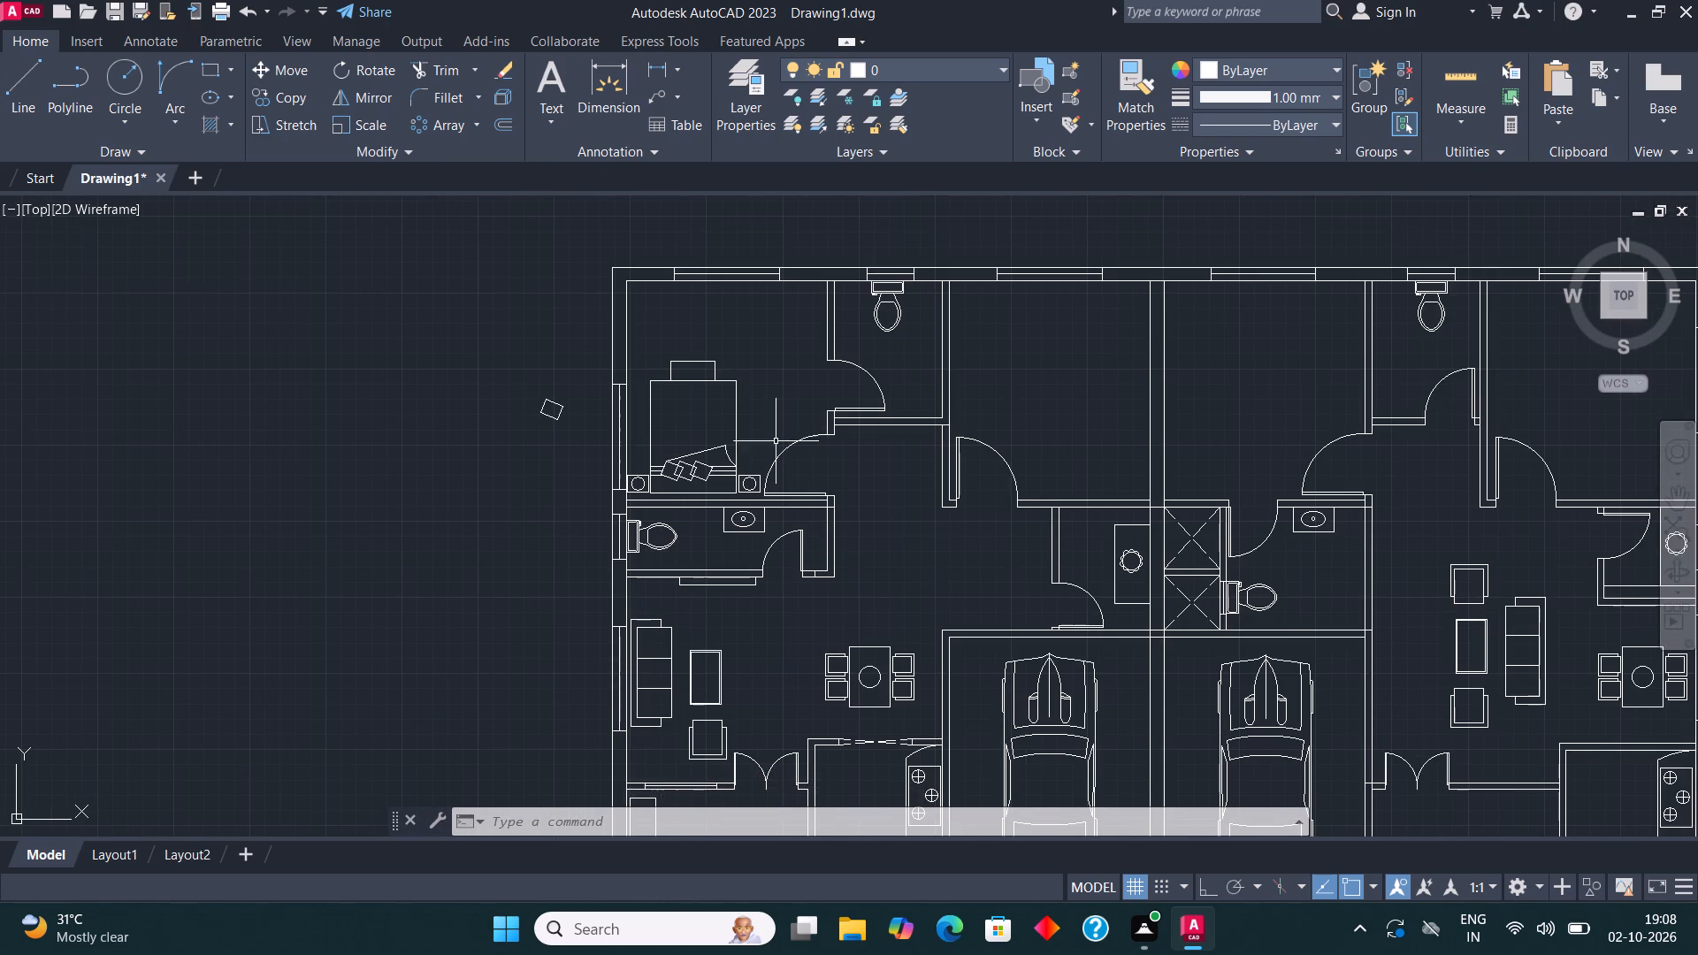
{"action": "scroll", "coordinate": [1366, 508], "scroll_direction": "up", "scroll_amount": 1}
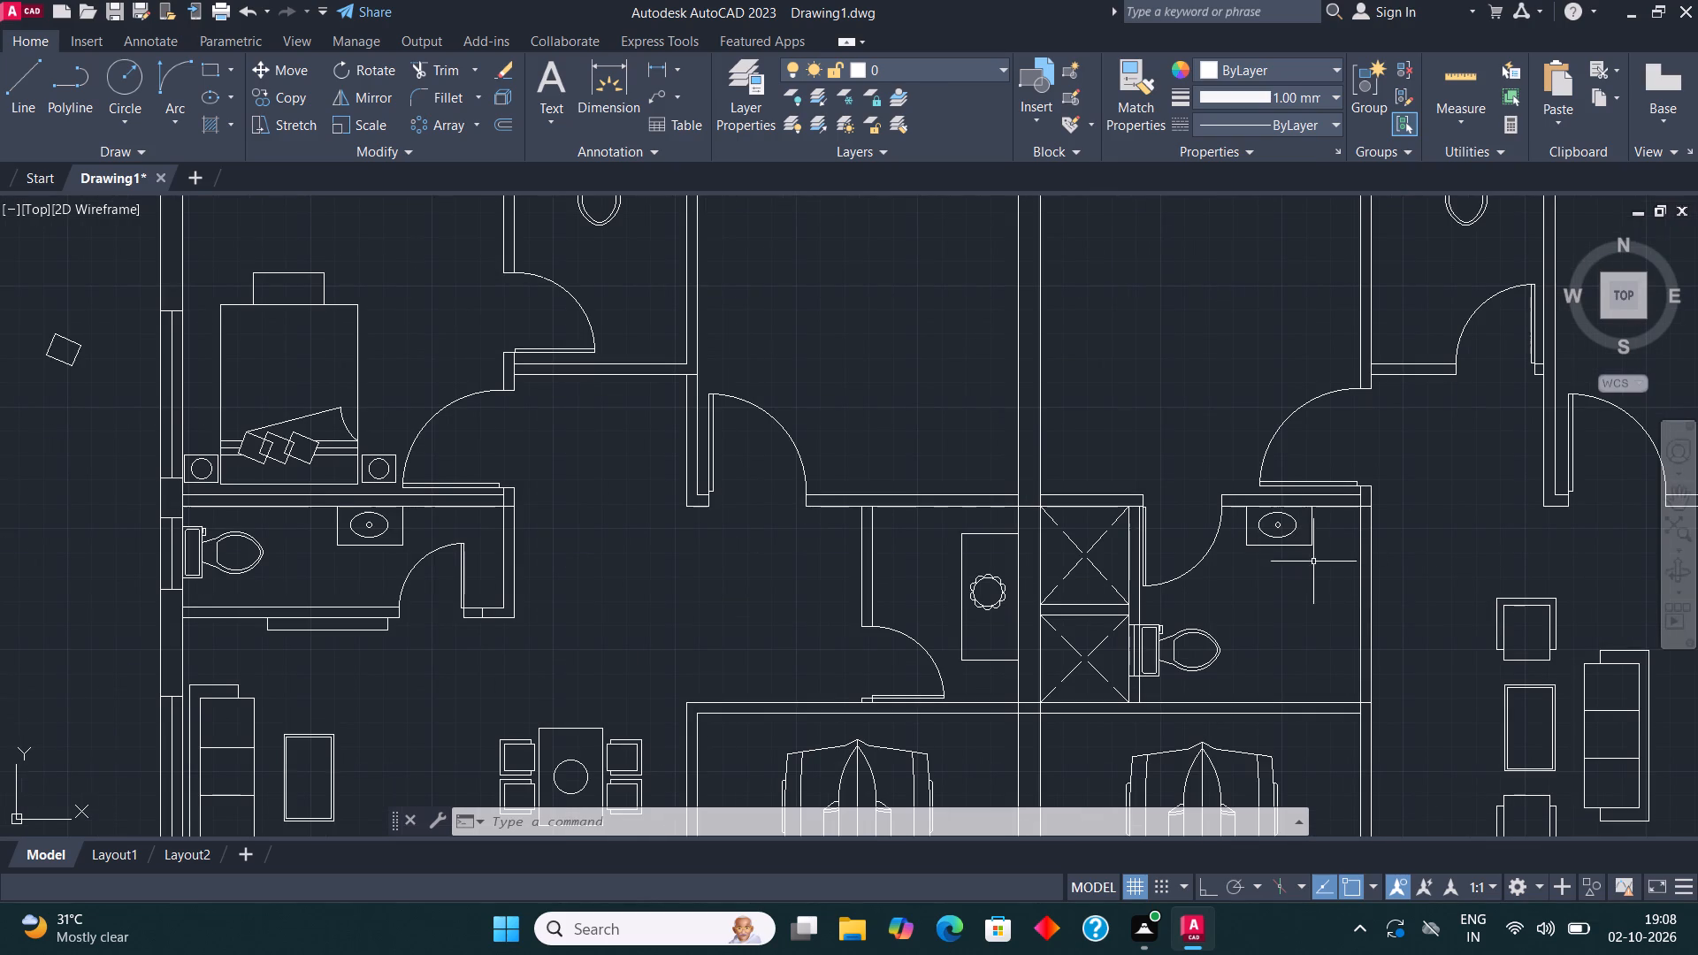
{"action": "left_click", "coordinate": [1314, 563]}
{"action": "left_click", "coordinate": [1274, 526]}
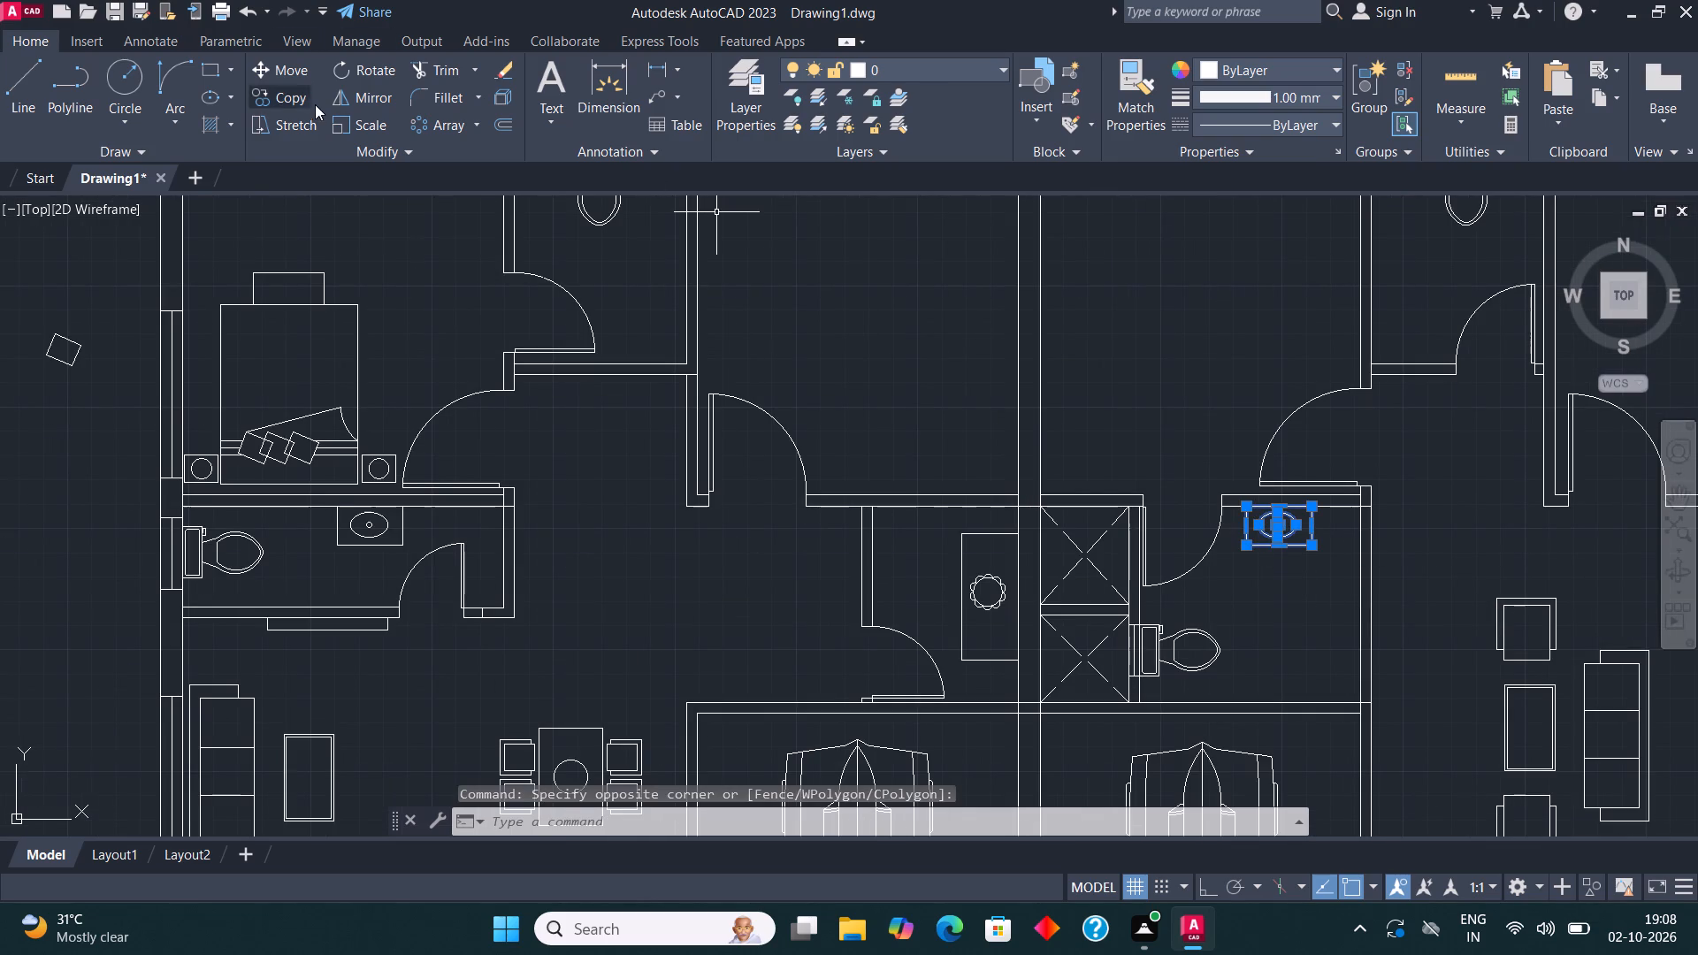
{"action": "left_click", "coordinate": [295, 92]}
{"action": "left_click", "coordinate": [1273, 538]}
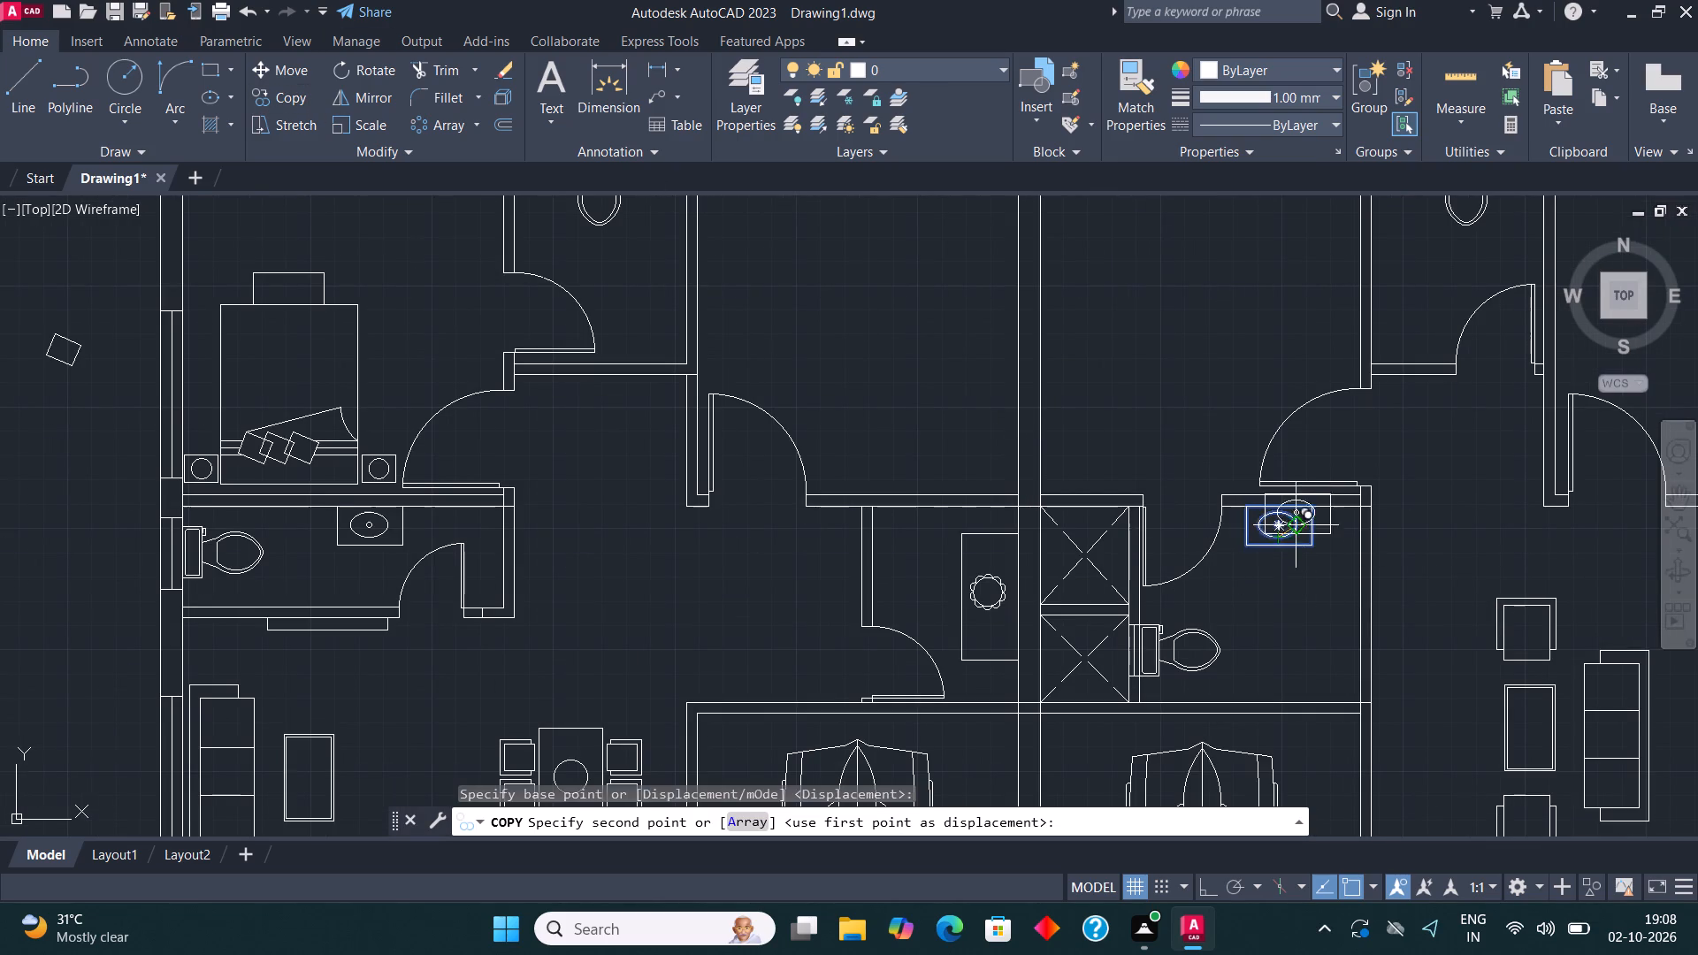
{"action": "scroll", "coordinate": [1306, 534], "scroll_direction": "down", "scroll_amount": 2}
{"action": "scroll", "coordinate": [839, 542], "scroll_direction": "up", "scroll_amount": 2}
{"action": "left_click", "coordinate": [692, 546]}
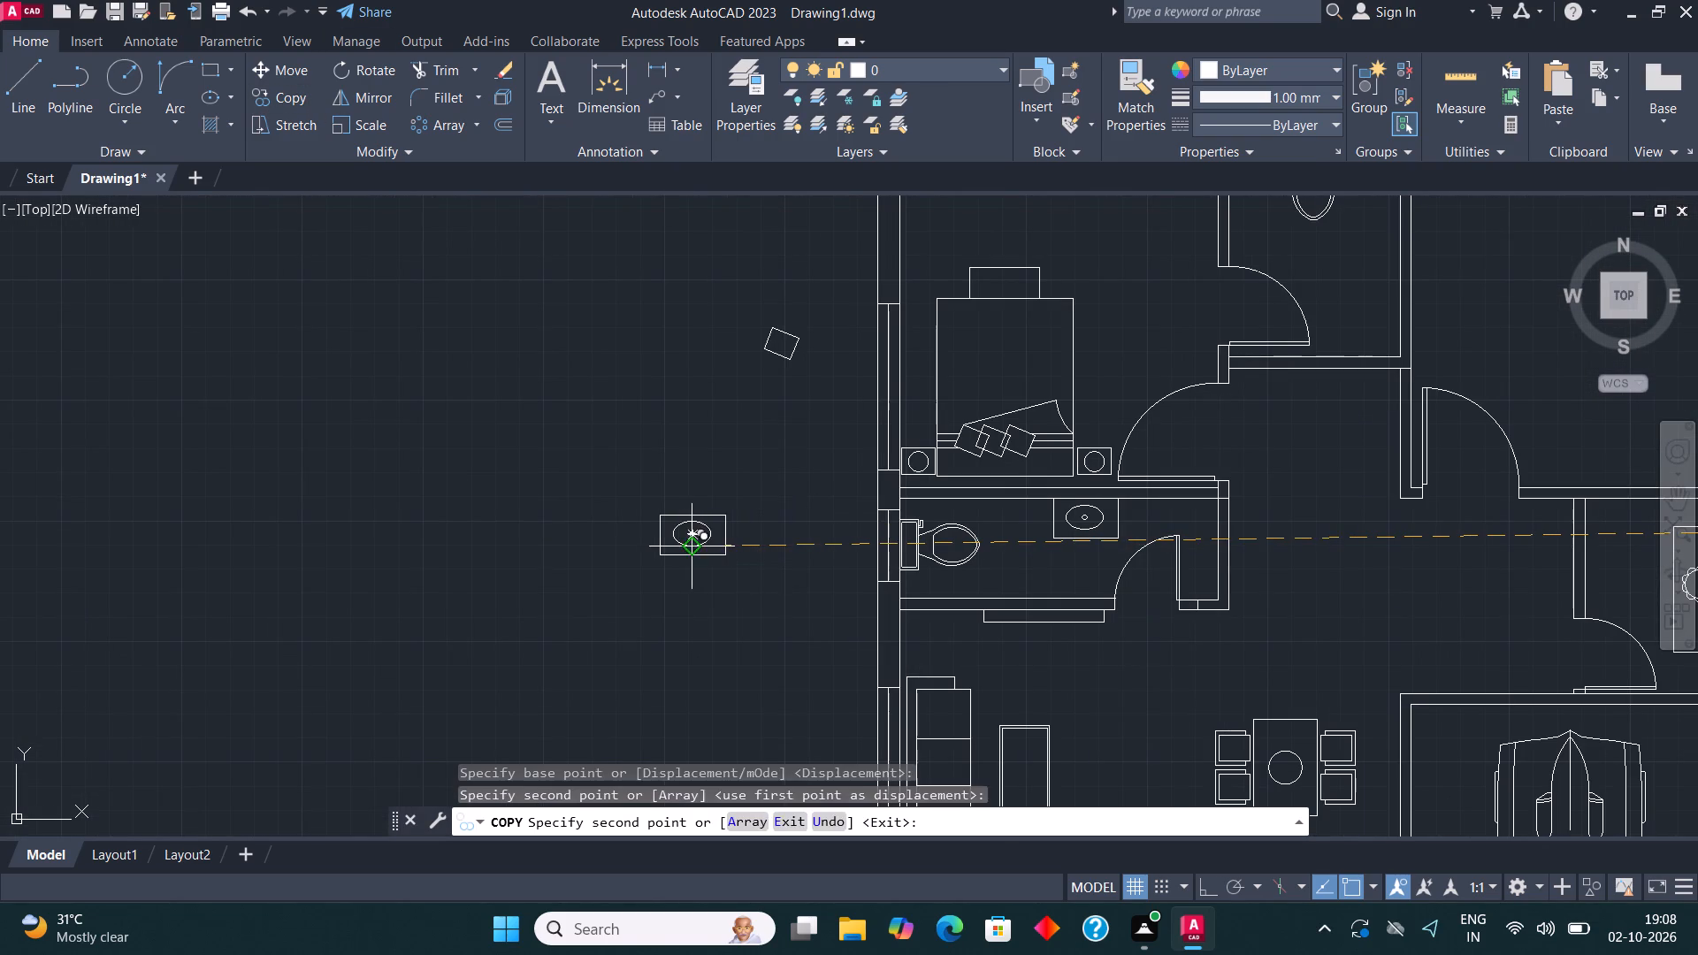
{"action": "key", "text": "Escape"}
Rotate the washbasin copy west of the plan by 90 degrees with Ortho on.
{"action": "left_click", "coordinate": [741, 566]}
{"action": "left_click", "coordinate": [637, 492]}
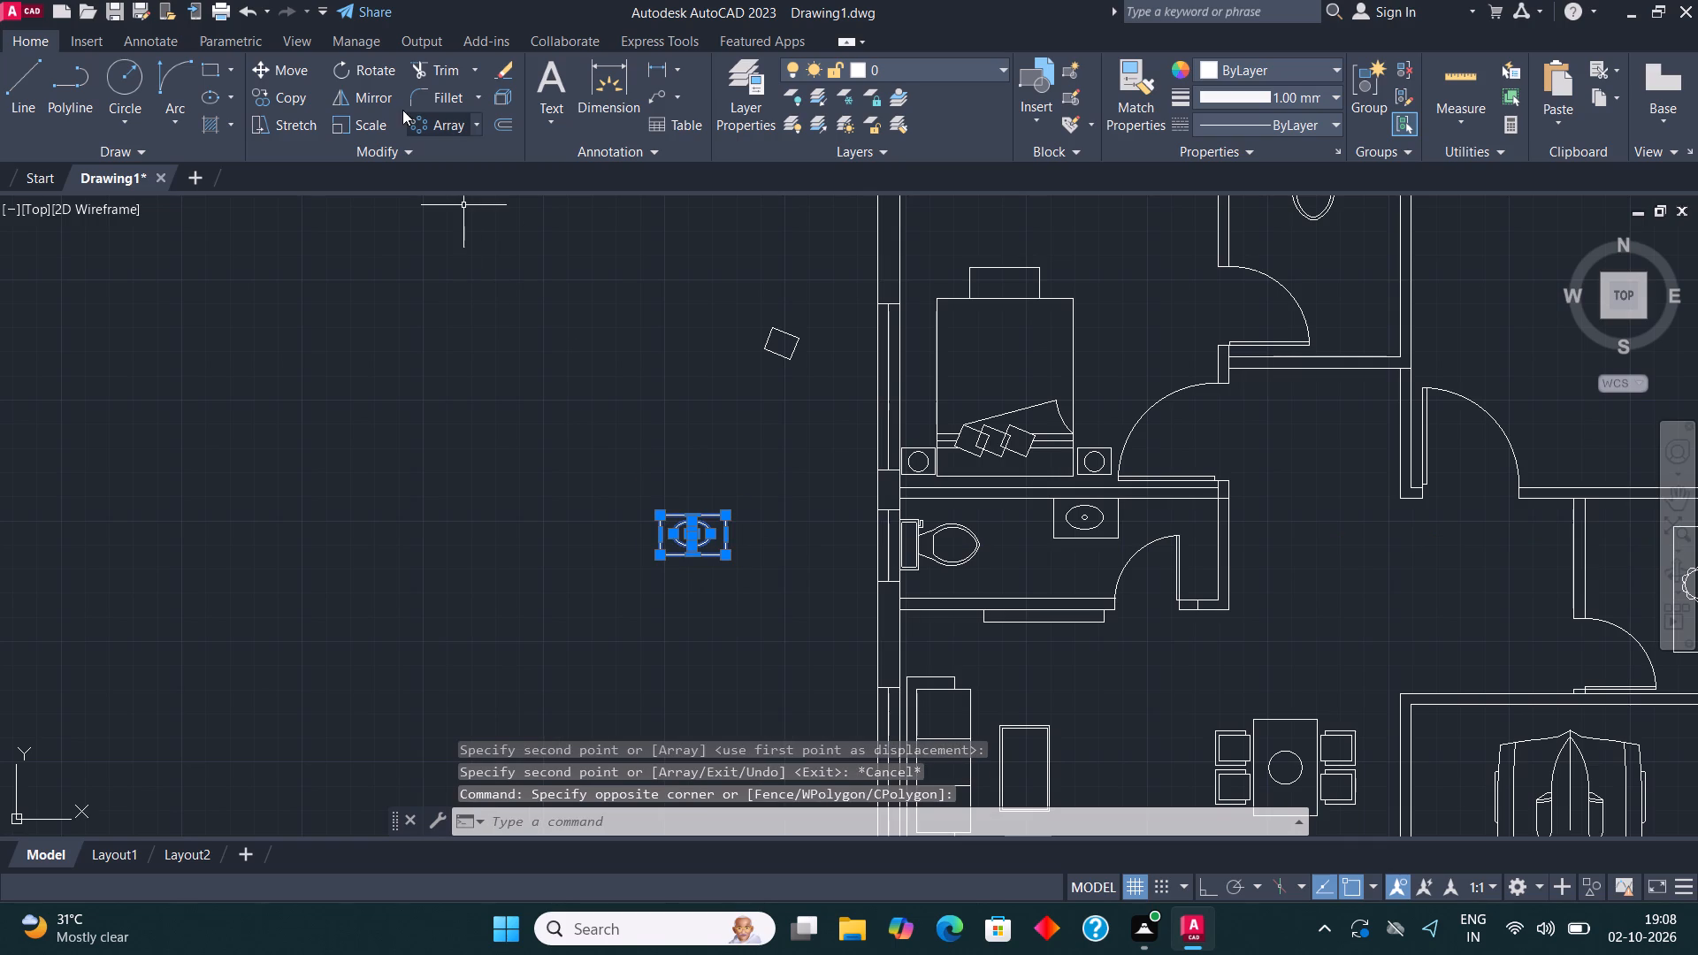
{"action": "left_click", "coordinate": [382, 70]}
{"action": "left_click", "coordinate": [707, 469]}
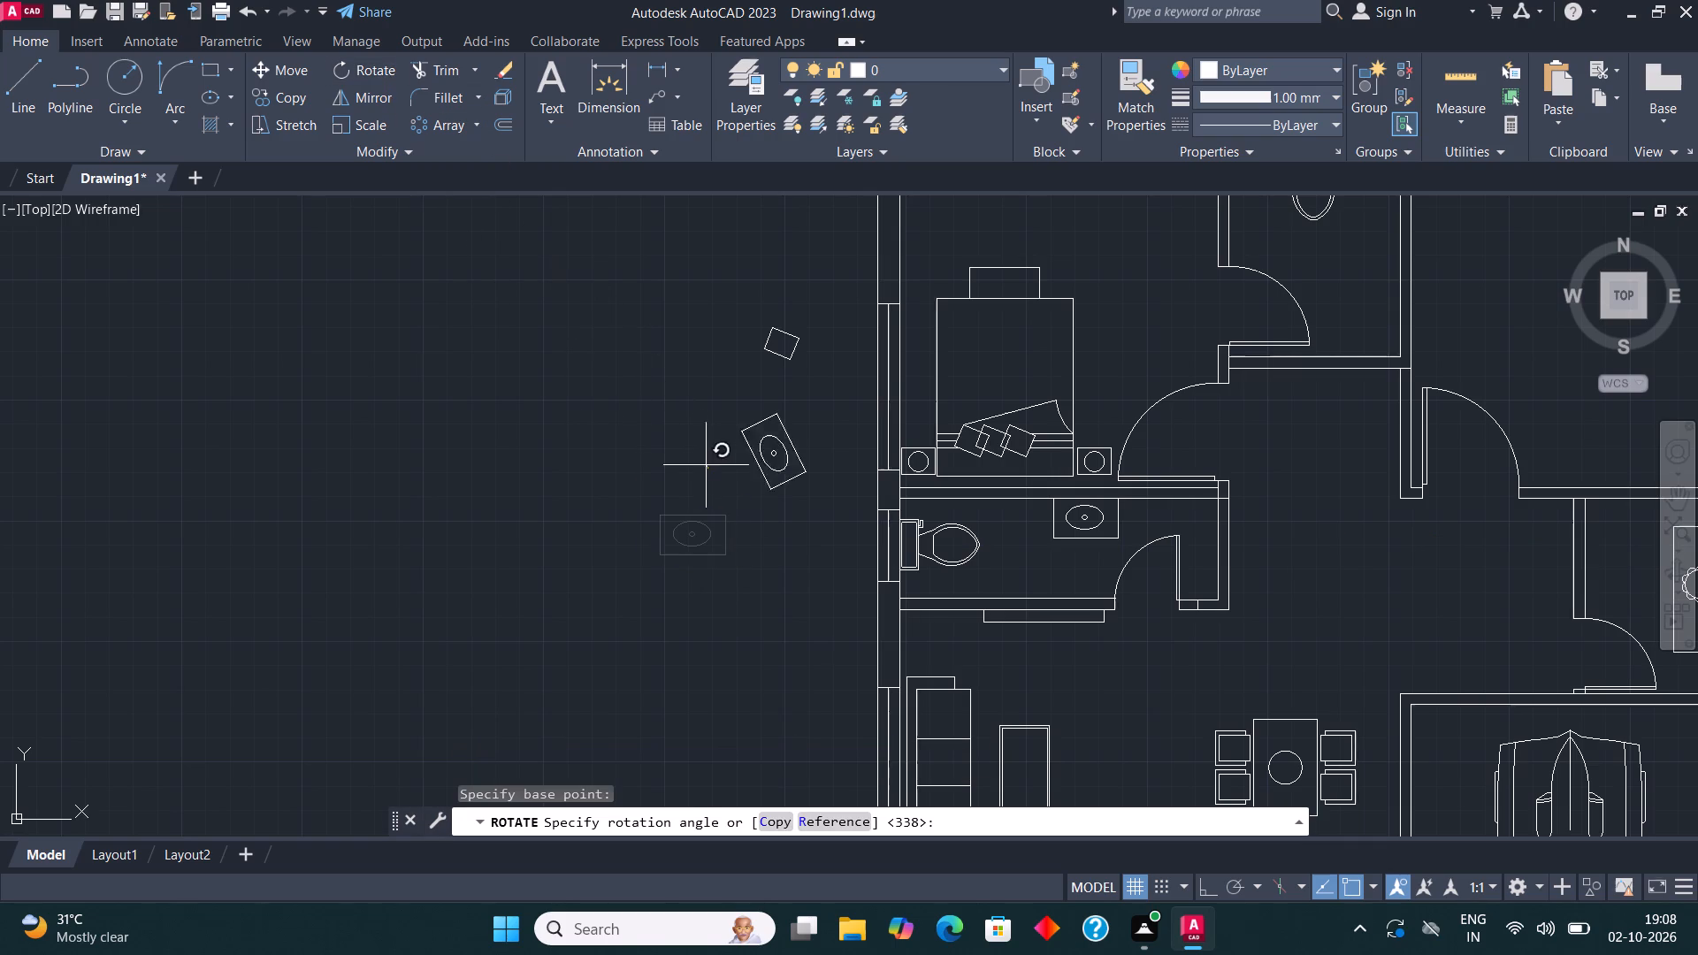
{"action": "key", "text": "F8"}
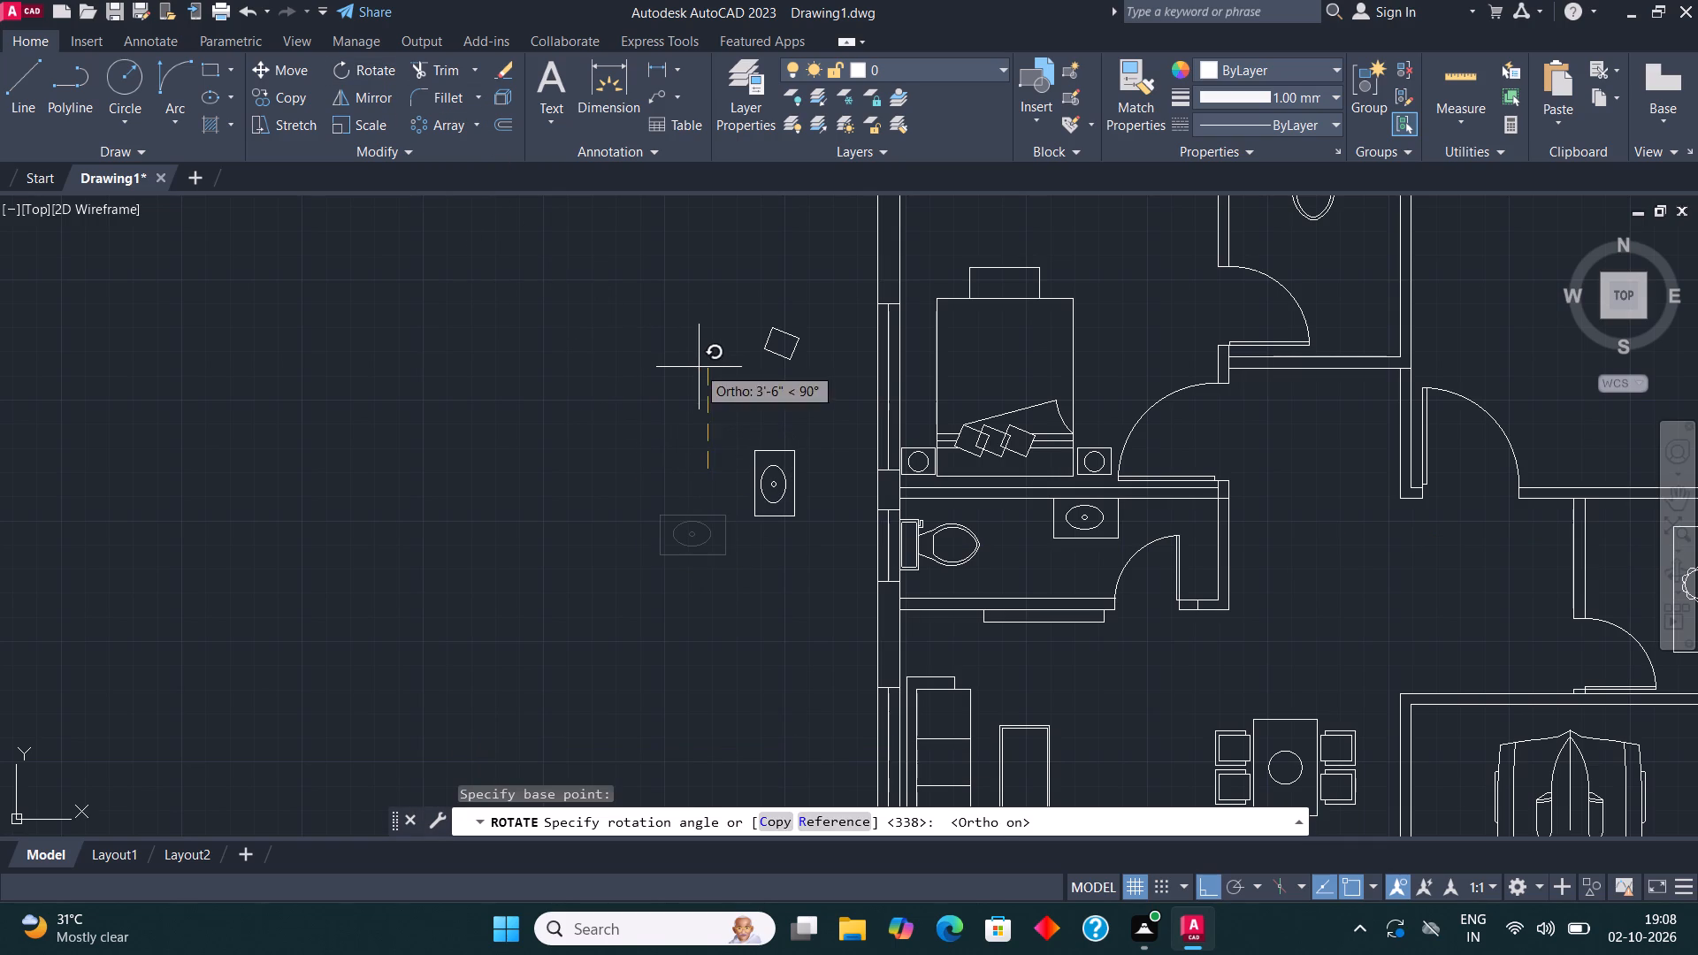
{"action": "left_click", "coordinate": [700, 367]}
Copy the rotated washbasin, with Ortho off, onto the west wall of the west unit's north toilet, just north of the door.
{"action": "left_click_drag", "start_coordinate": [816, 554], "coordinate": [809, 528]}
{"action": "left_click", "coordinate": [749, 421]}
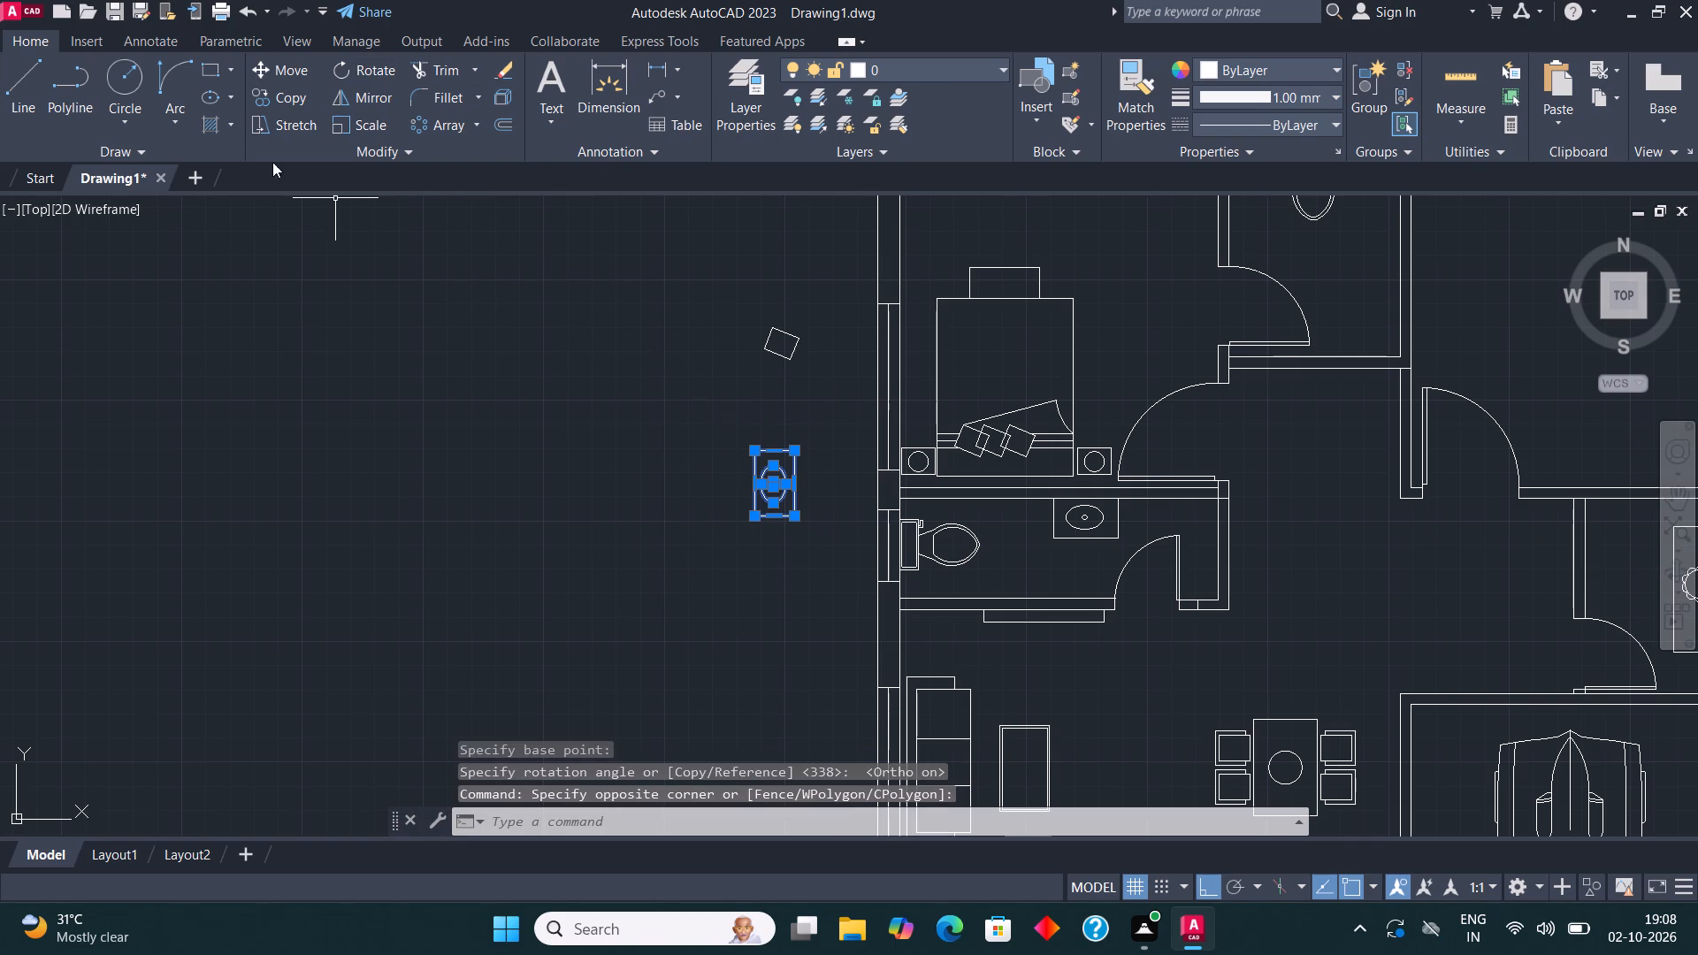
{"action": "left_click", "coordinate": [287, 95]}
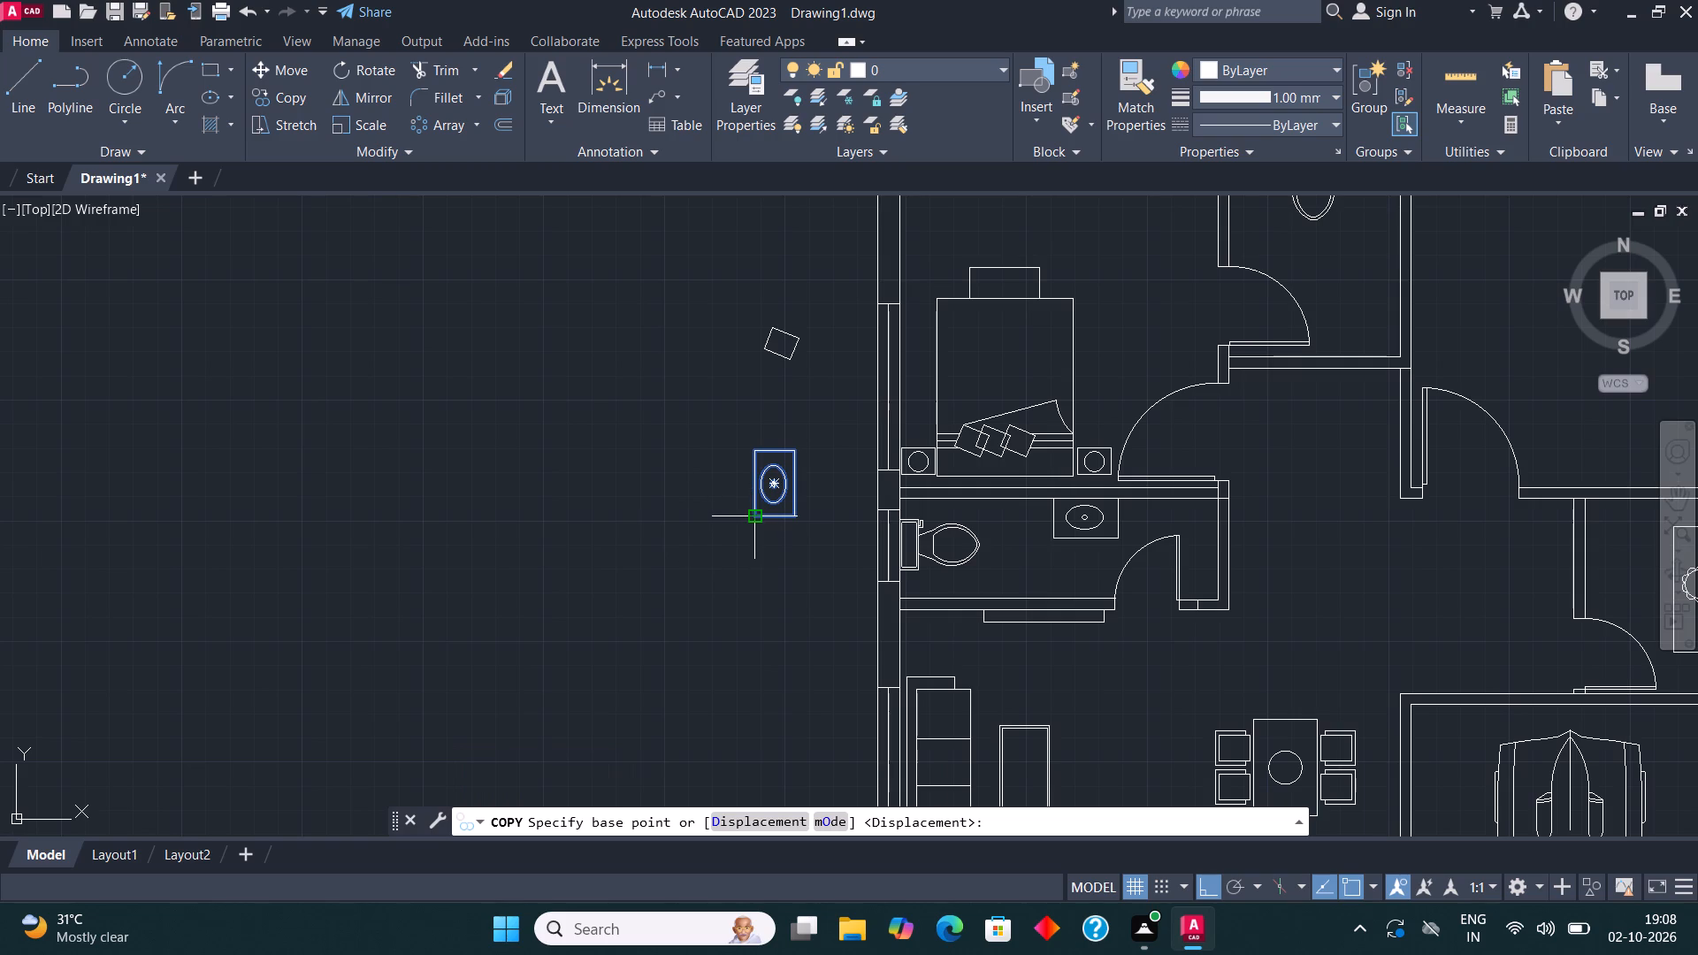
{"action": "left_click", "coordinate": [750, 519]}
{"action": "key", "text": "F8"}
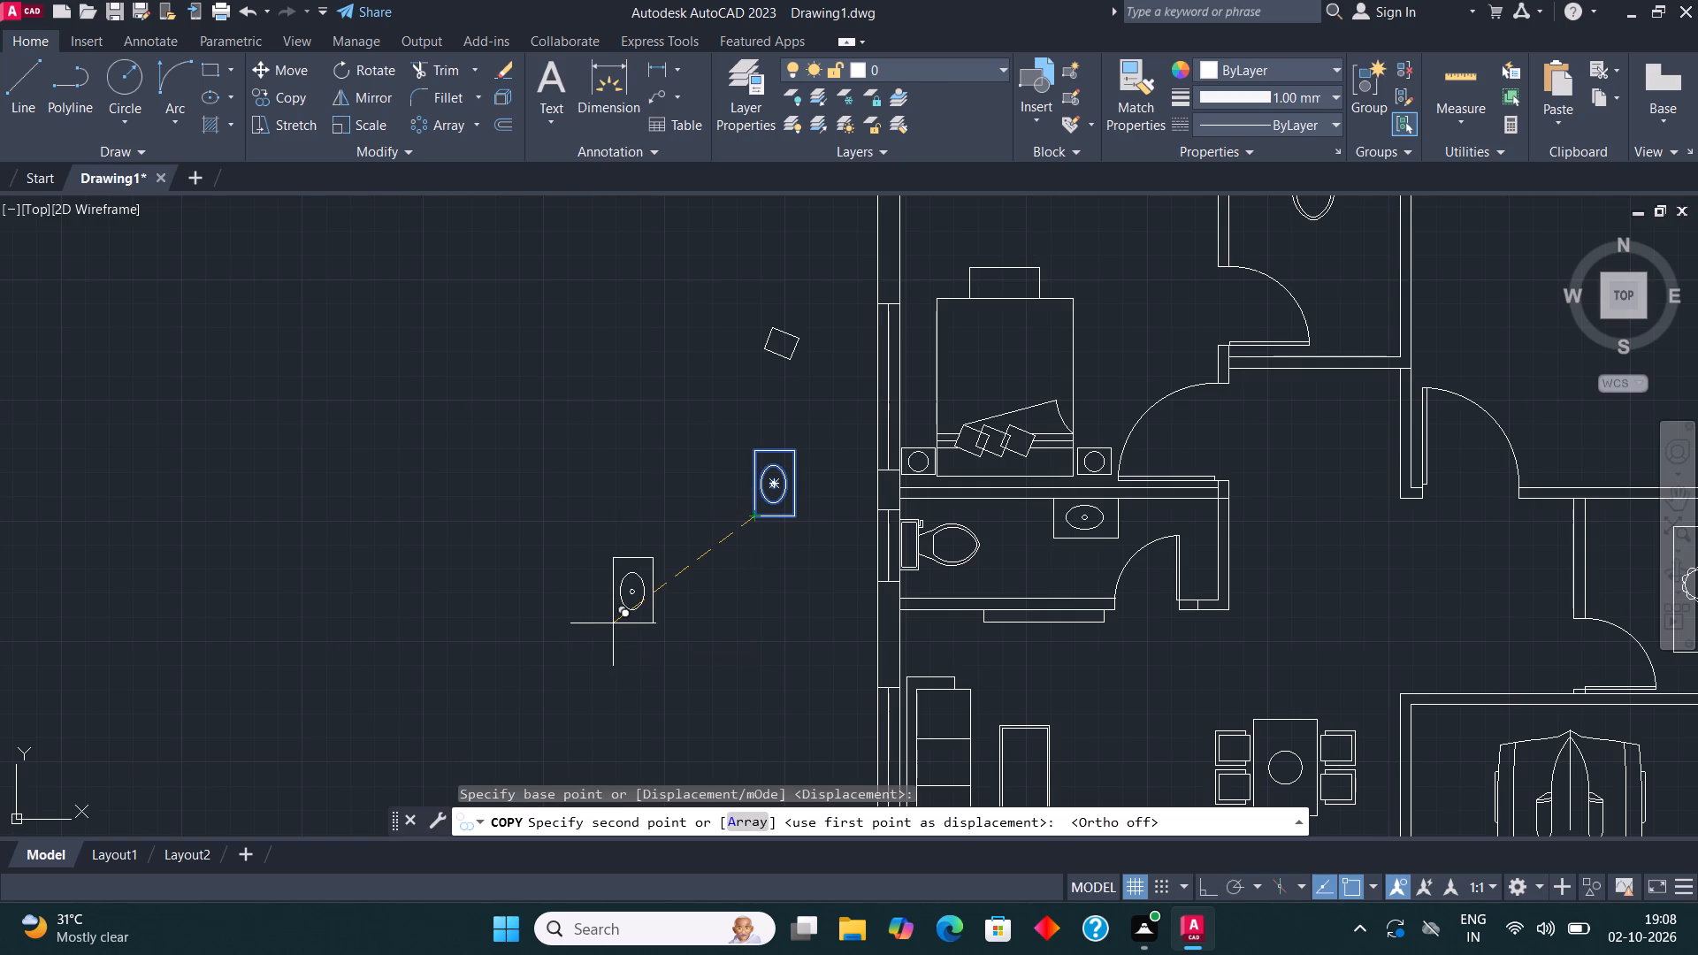
{"action": "scroll", "coordinate": [613, 623], "scroll_direction": "down", "scroll_amount": 1}
{"action": "scroll", "coordinate": [990, 384], "scroll_direction": "up", "scroll_amount": 2}
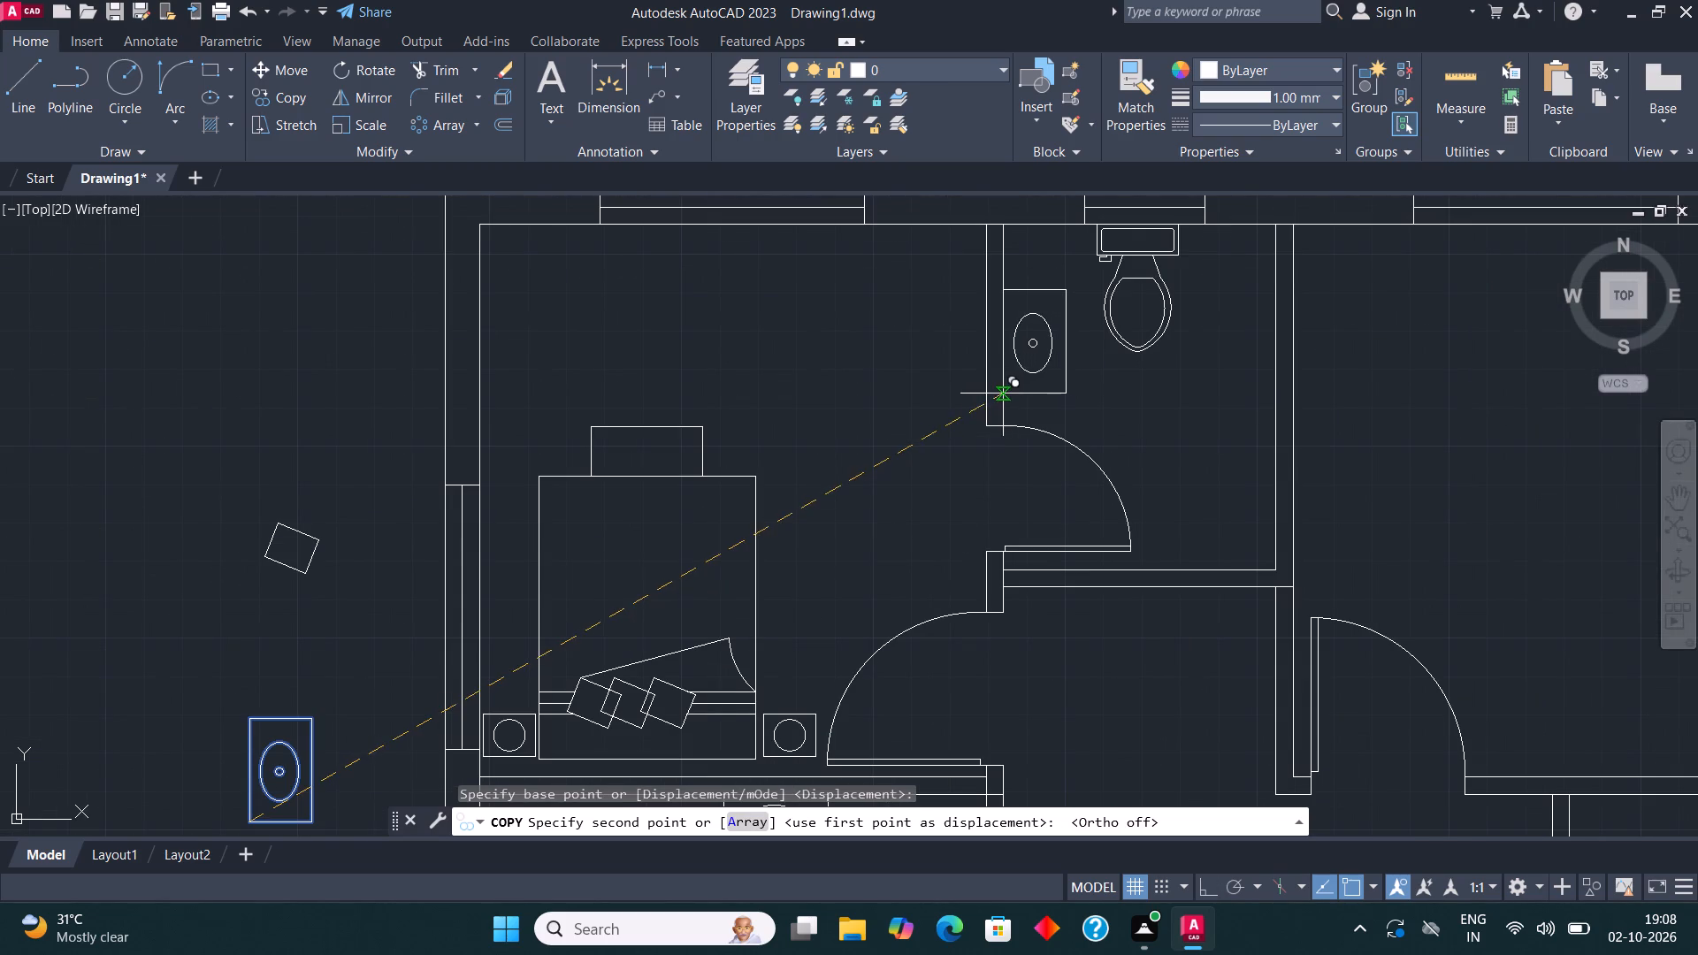
{"action": "left_click", "coordinate": [1003, 393]}
{"action": "scroll", "coordinate": [423, 530], "scroll_direction": "down", "scroll_amount": 1}
{"action": "key", "text": "Escape"}
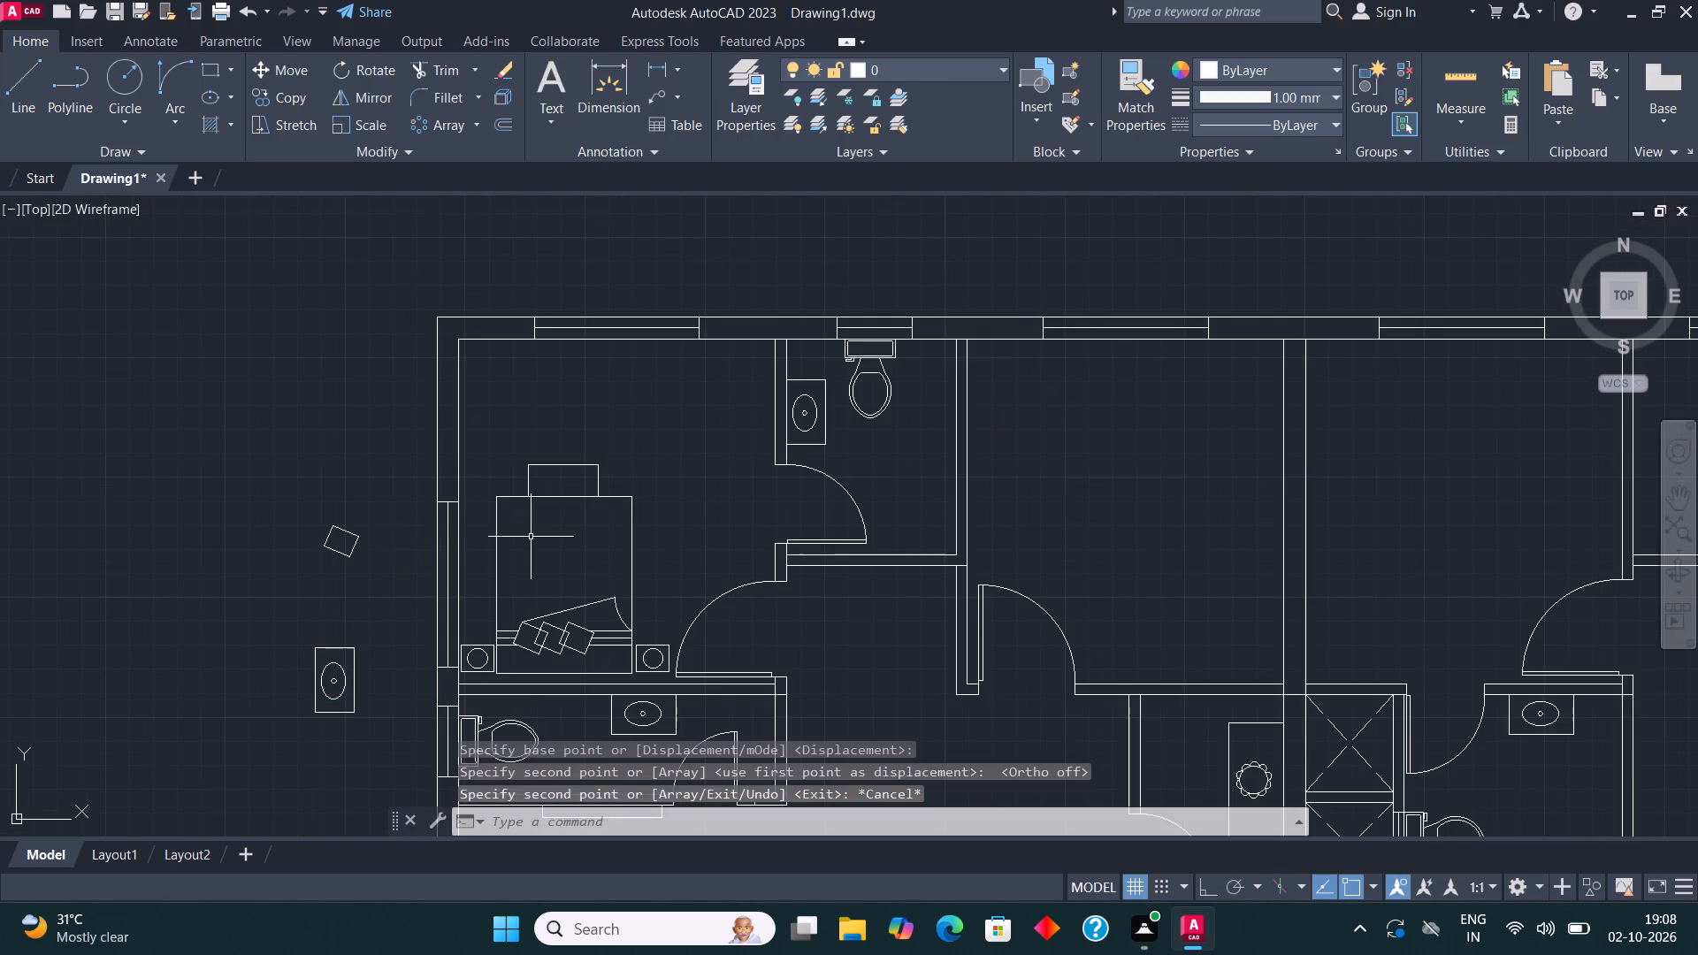
Copy the complete bed with its pillows, blanket and both bedside tables to the empty space north of the floor plan.
{"action": "middle_click_drag", "start_coordinate": [796, 491], "coordinate": [567, 409]}
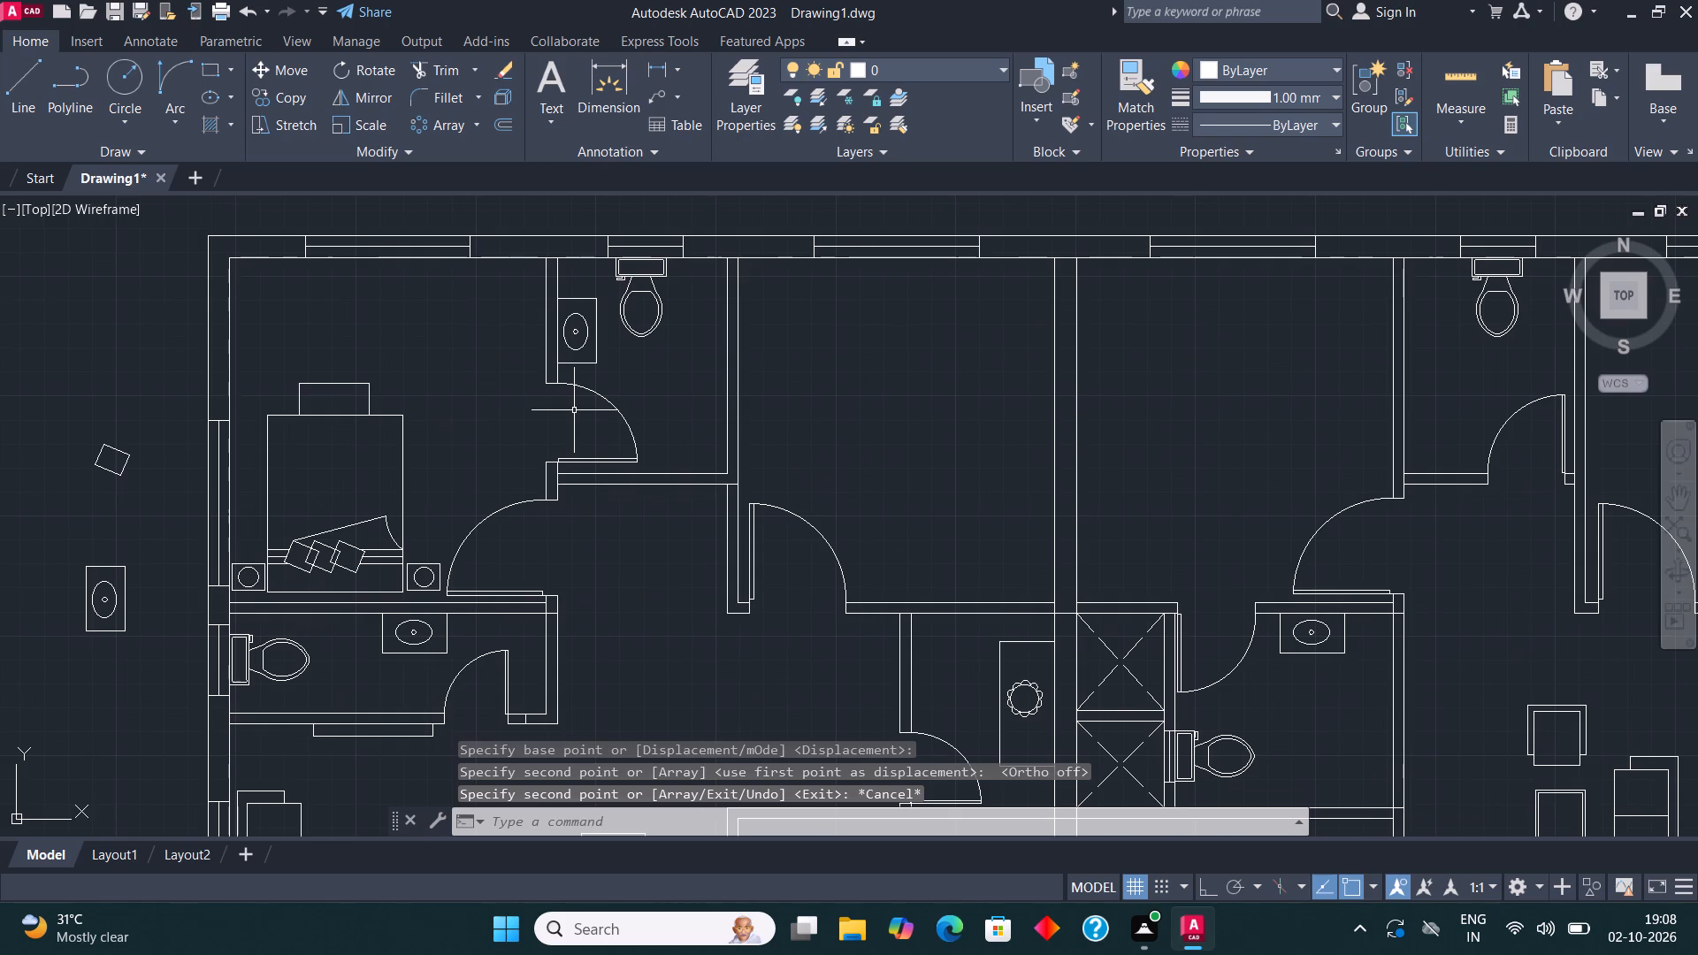
{"action": "scroll", "coordinate": [574, 410], "scroll_direction": "down", "scroll_amount": 1}
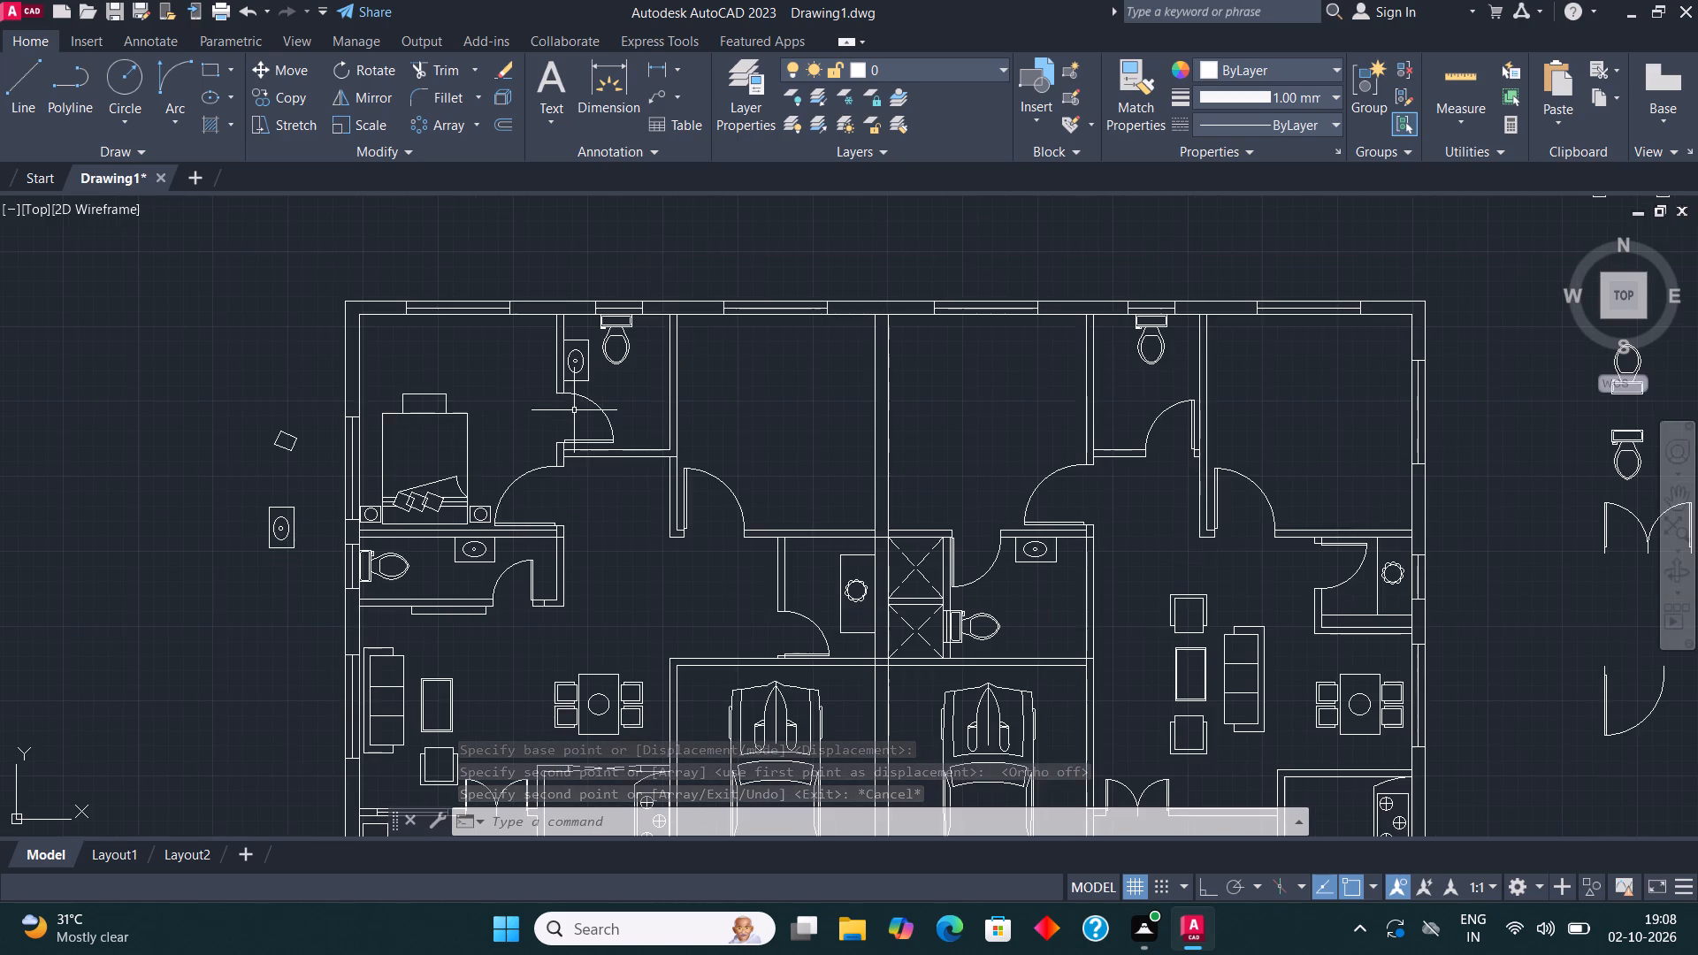
{"action": "scroll", "coordinate": [397, 460], "scroll_direction": "up", "scroll_amount": 2}
{"action": "left_click", "coordinate": [612, 633]}
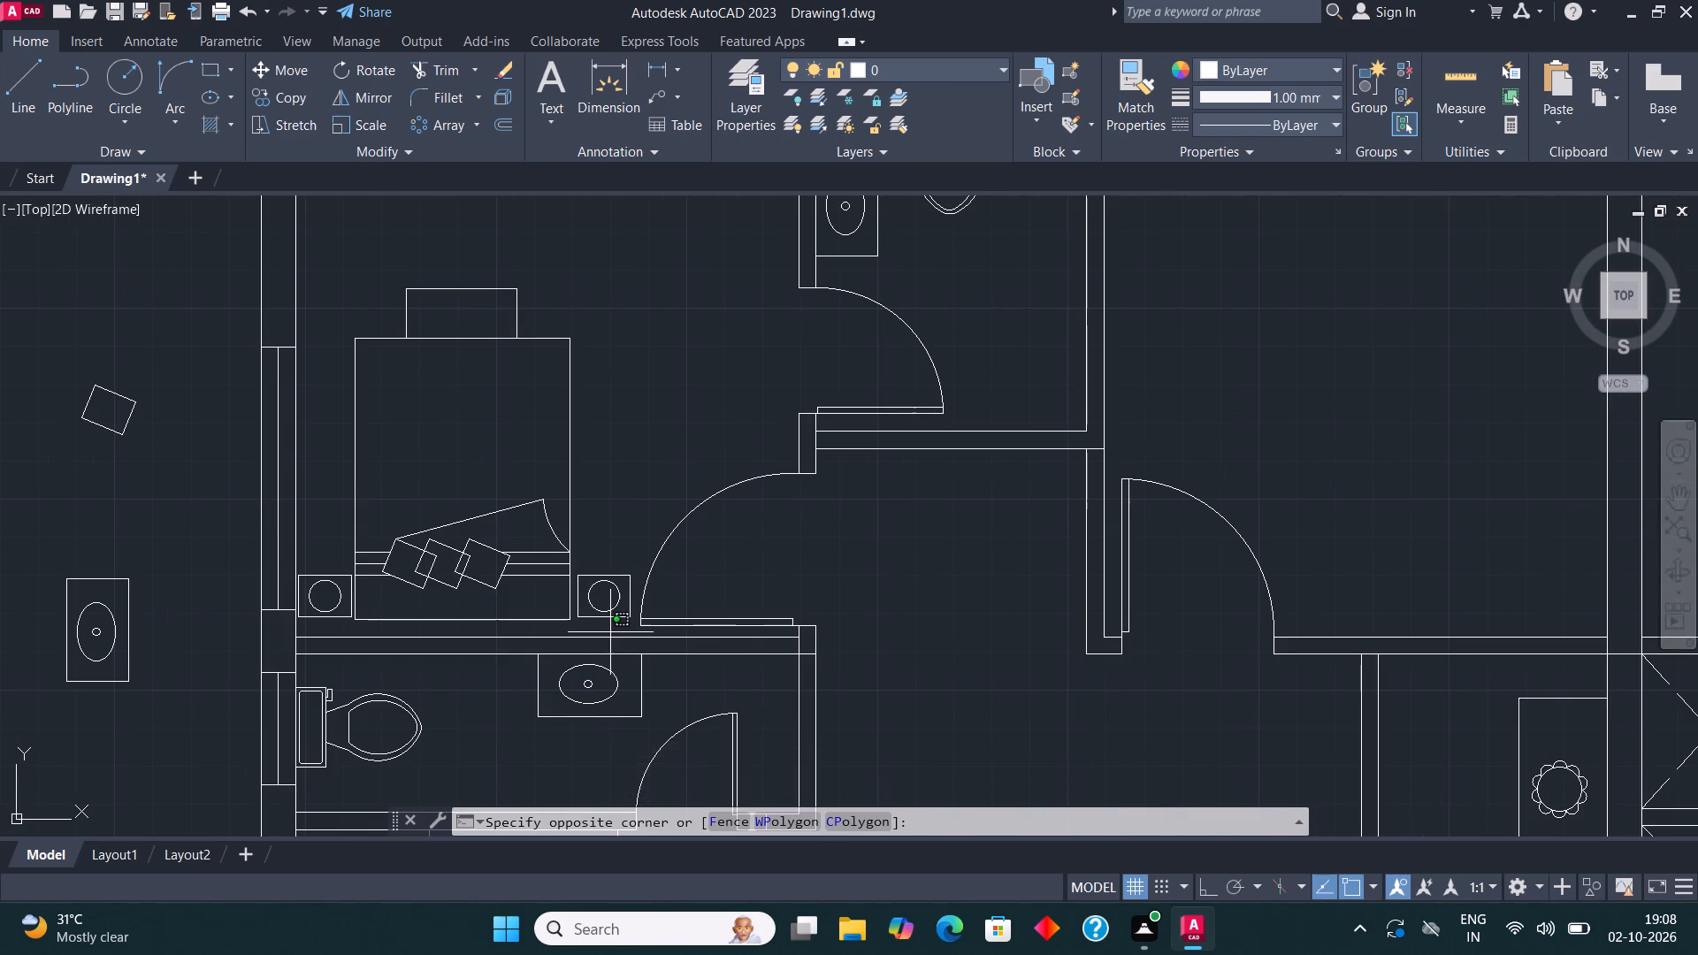
{"action": "left_click", "coordinate": [319, 265]}
{"action": "left_click", "coordinate": [279, 94]}
{"action": "left_click", "coordinate": [426, 466]}
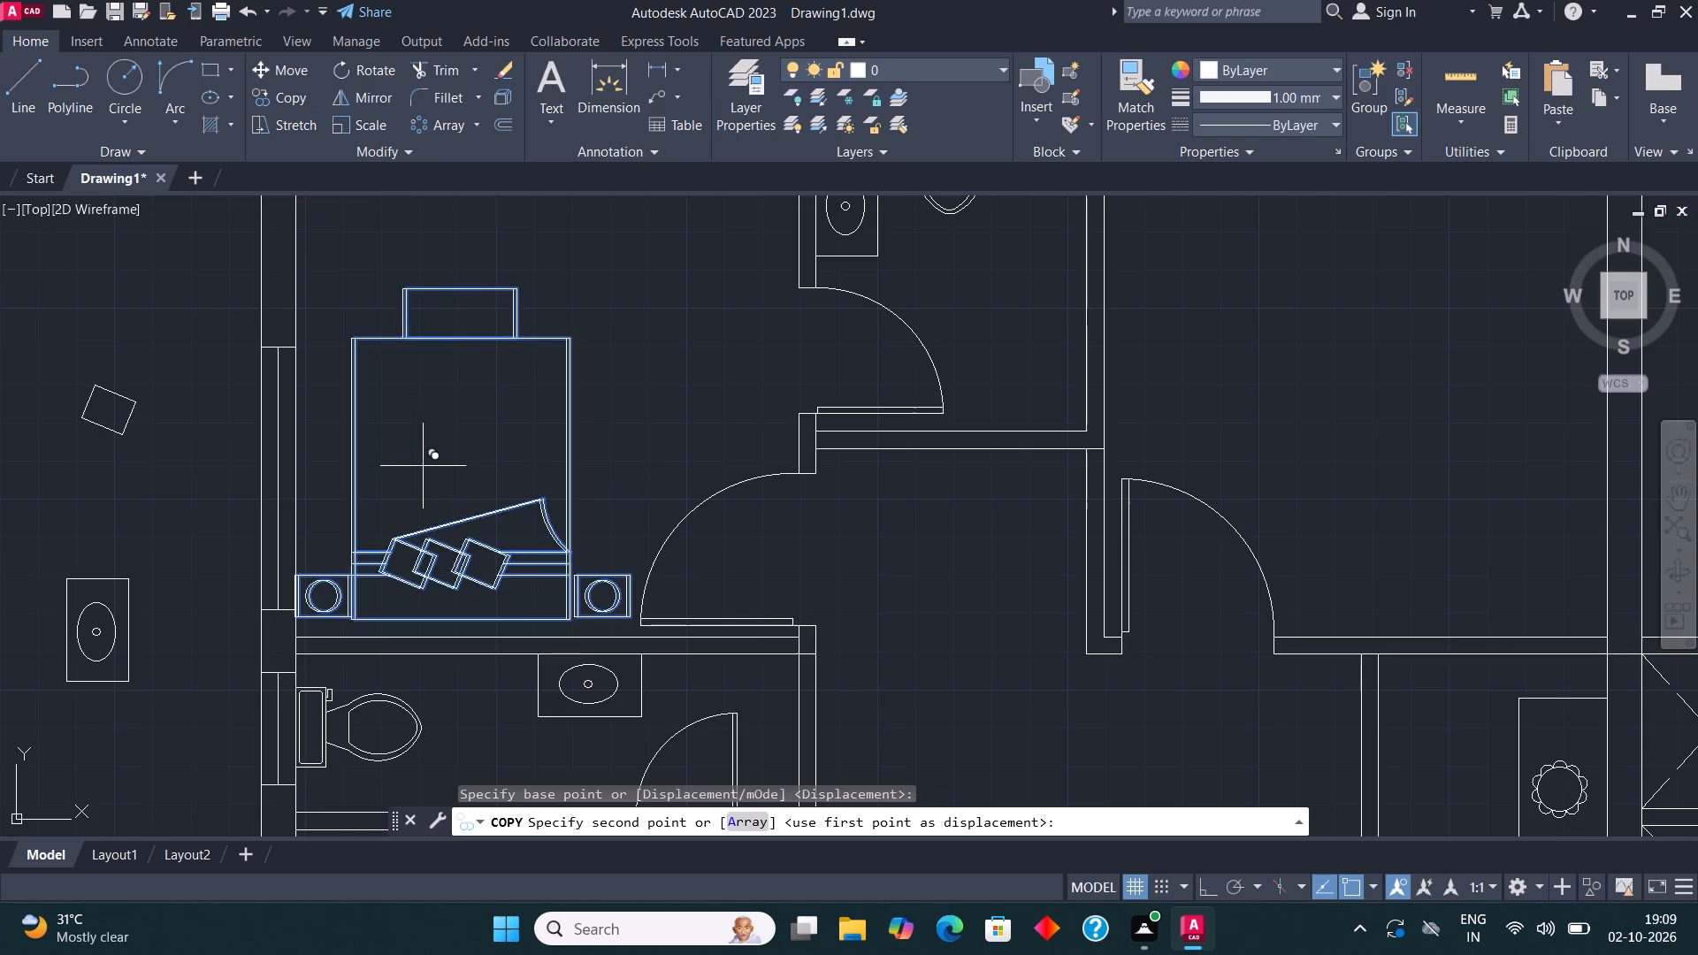
{"action": "scroll", "coordinate": [317, 823], "scroll_direction": "down", "scroll_amount": 2}
{"action": "left_click", "coordinate": [707, 378]}
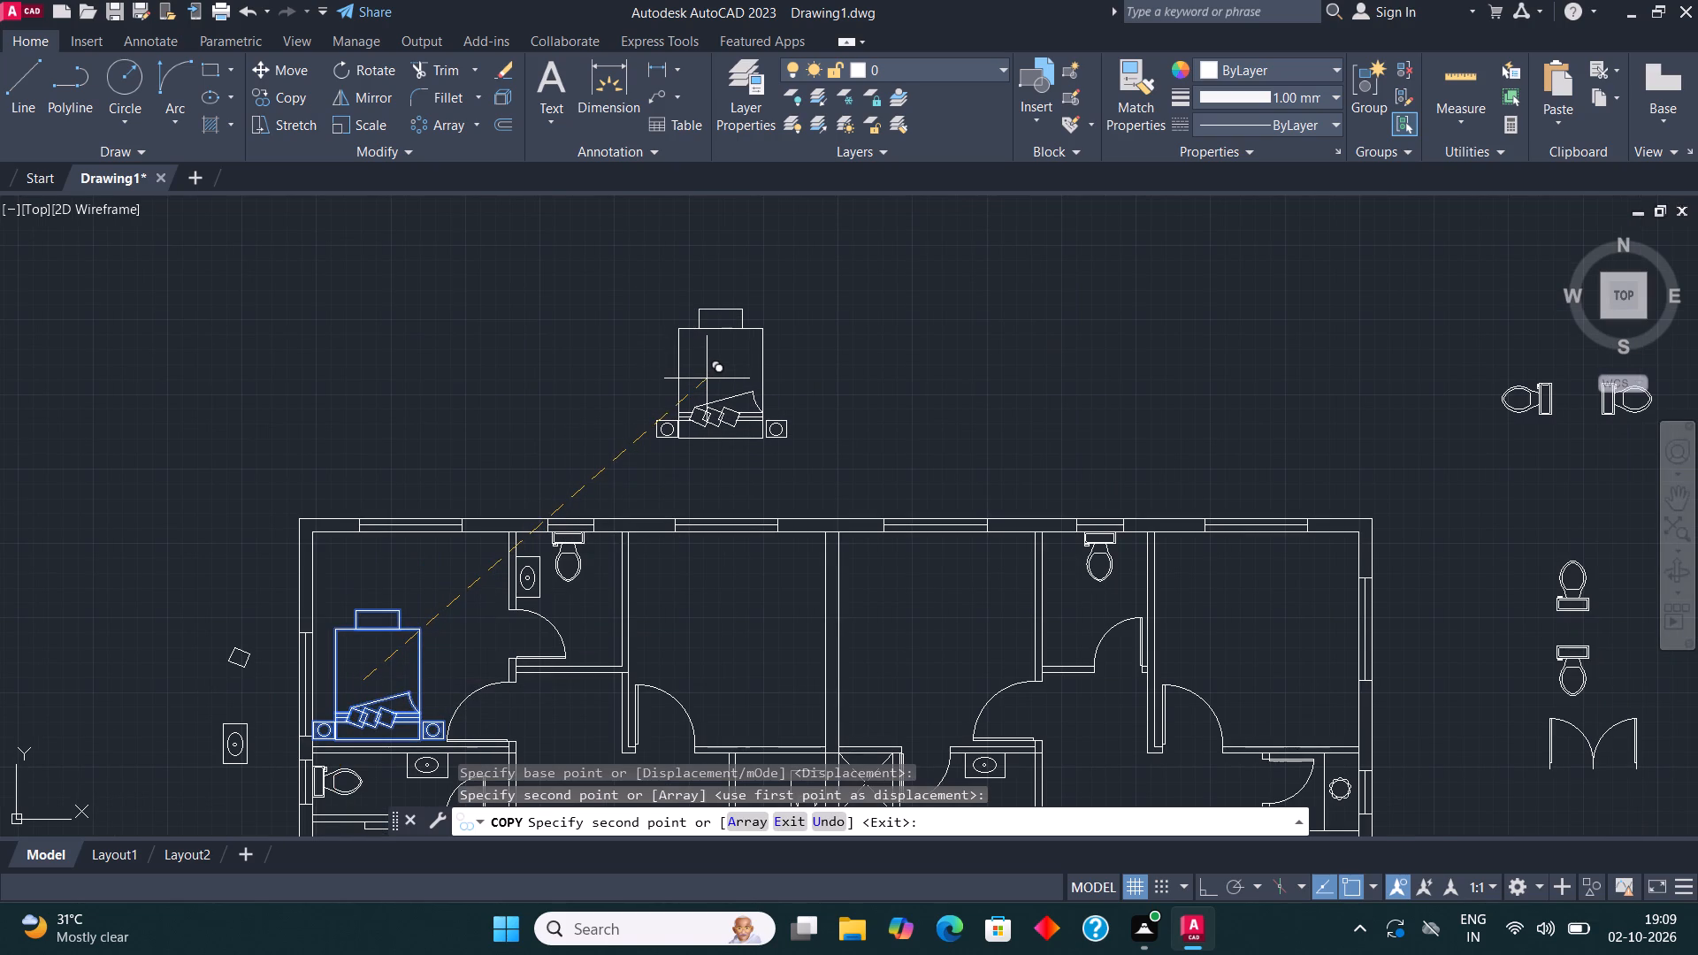
{"action": "key", "text": "Escape"}
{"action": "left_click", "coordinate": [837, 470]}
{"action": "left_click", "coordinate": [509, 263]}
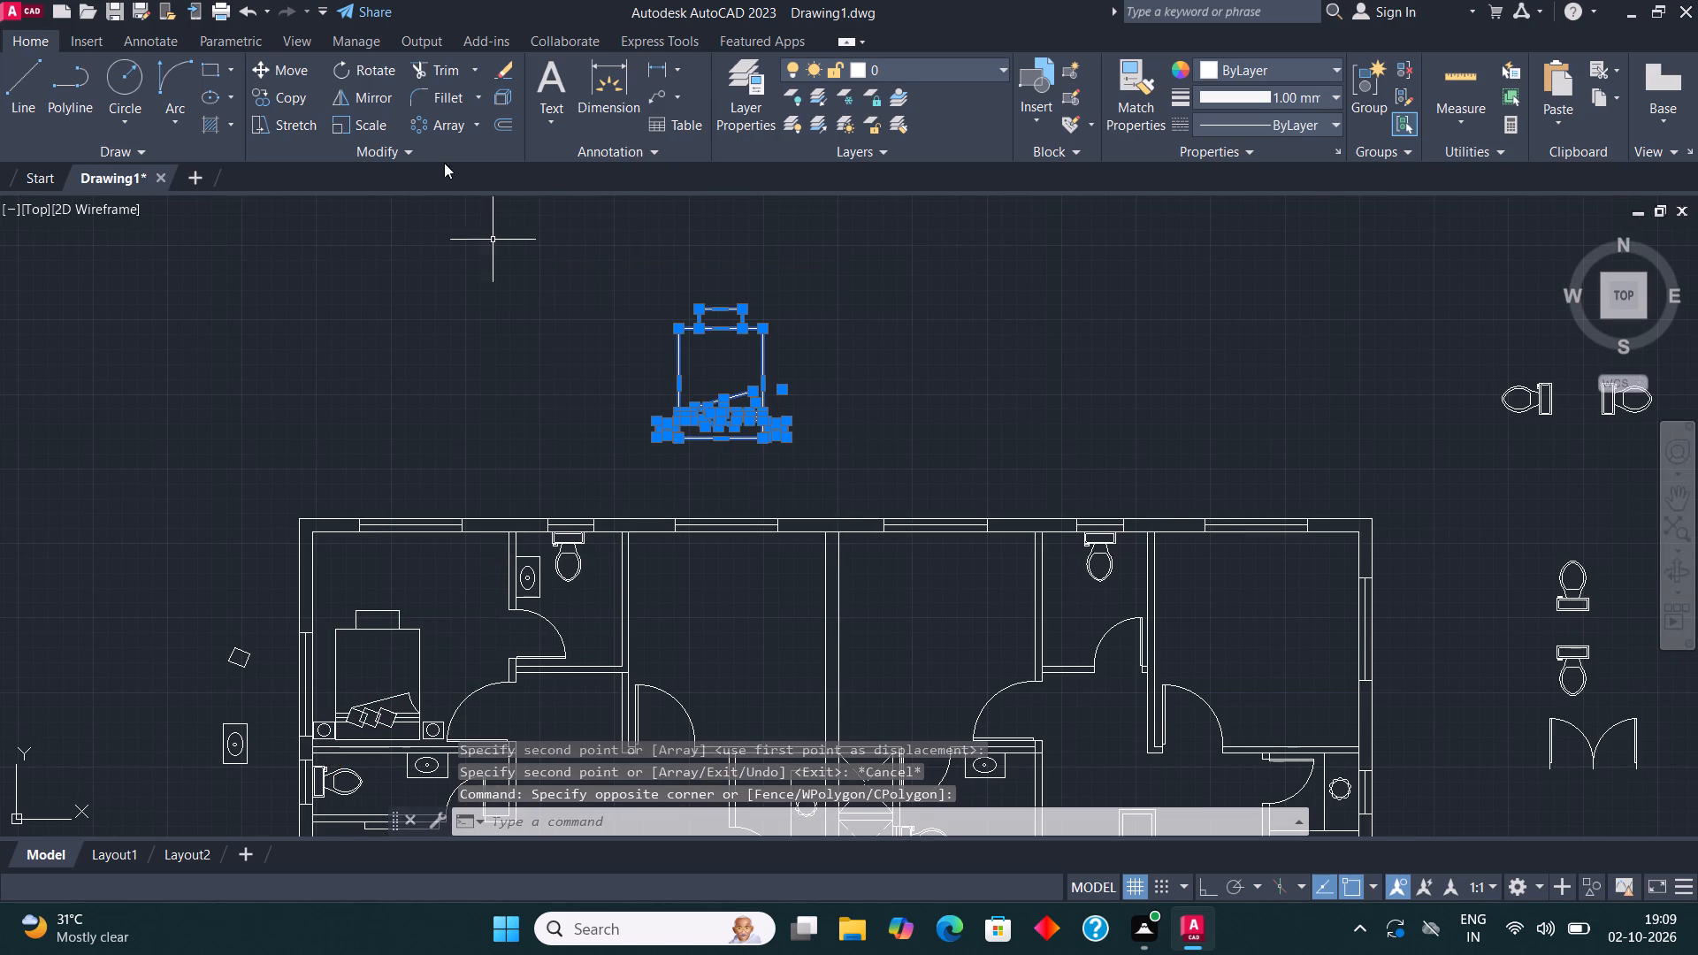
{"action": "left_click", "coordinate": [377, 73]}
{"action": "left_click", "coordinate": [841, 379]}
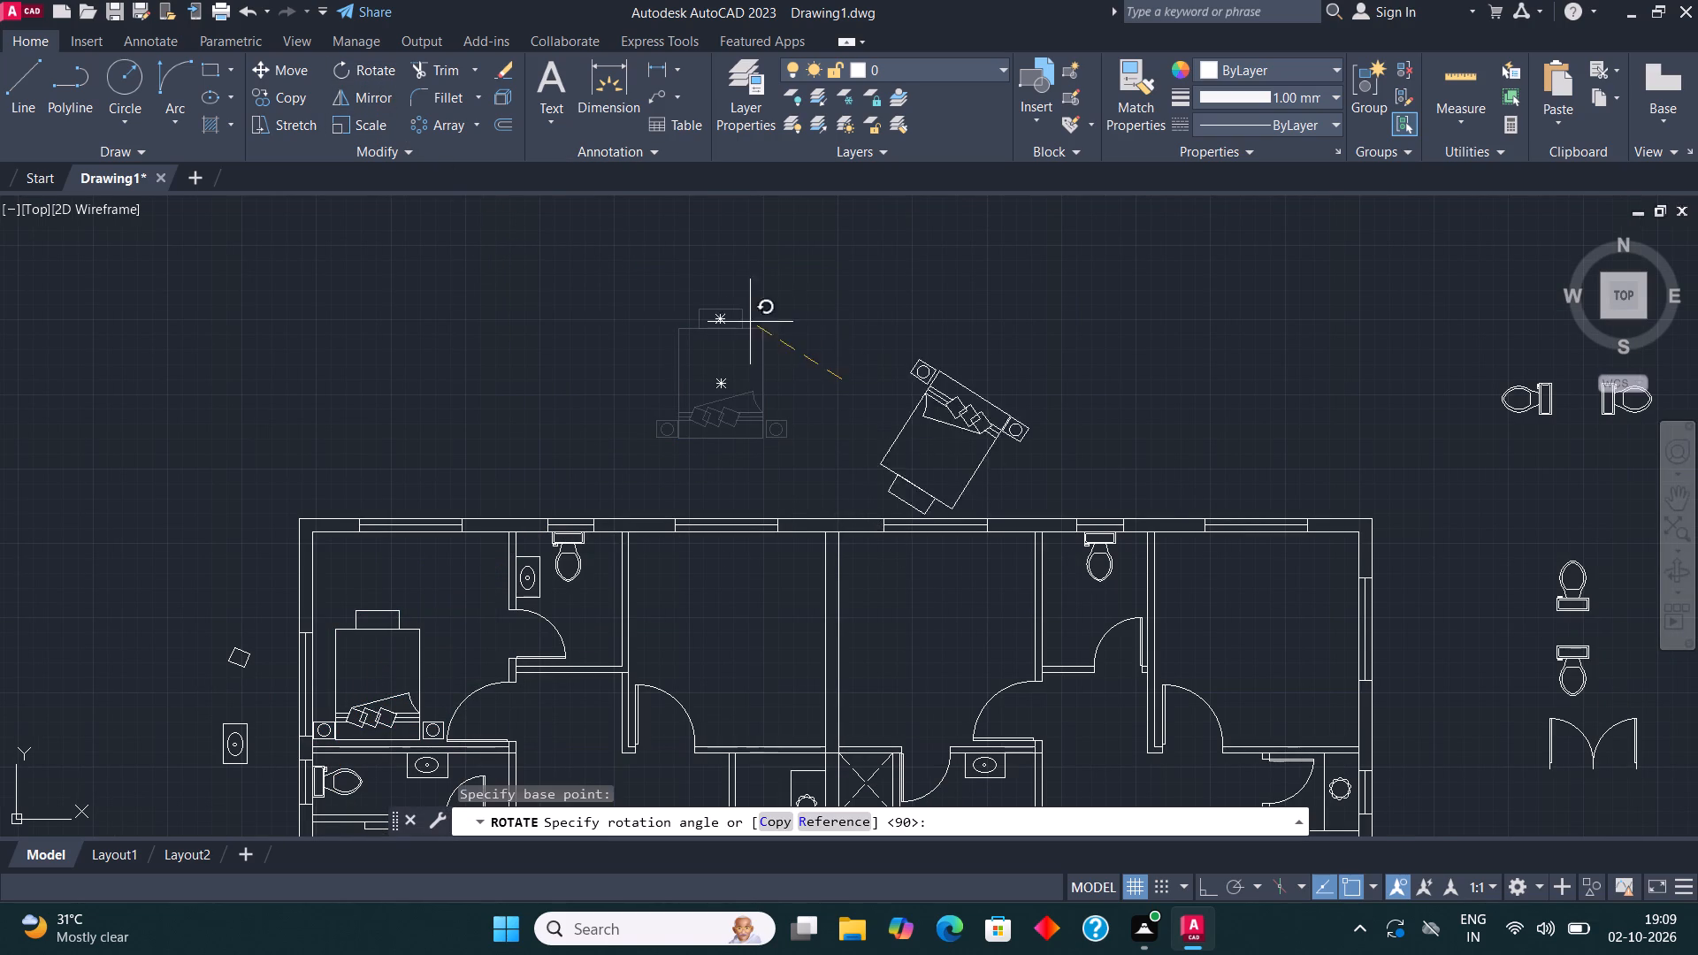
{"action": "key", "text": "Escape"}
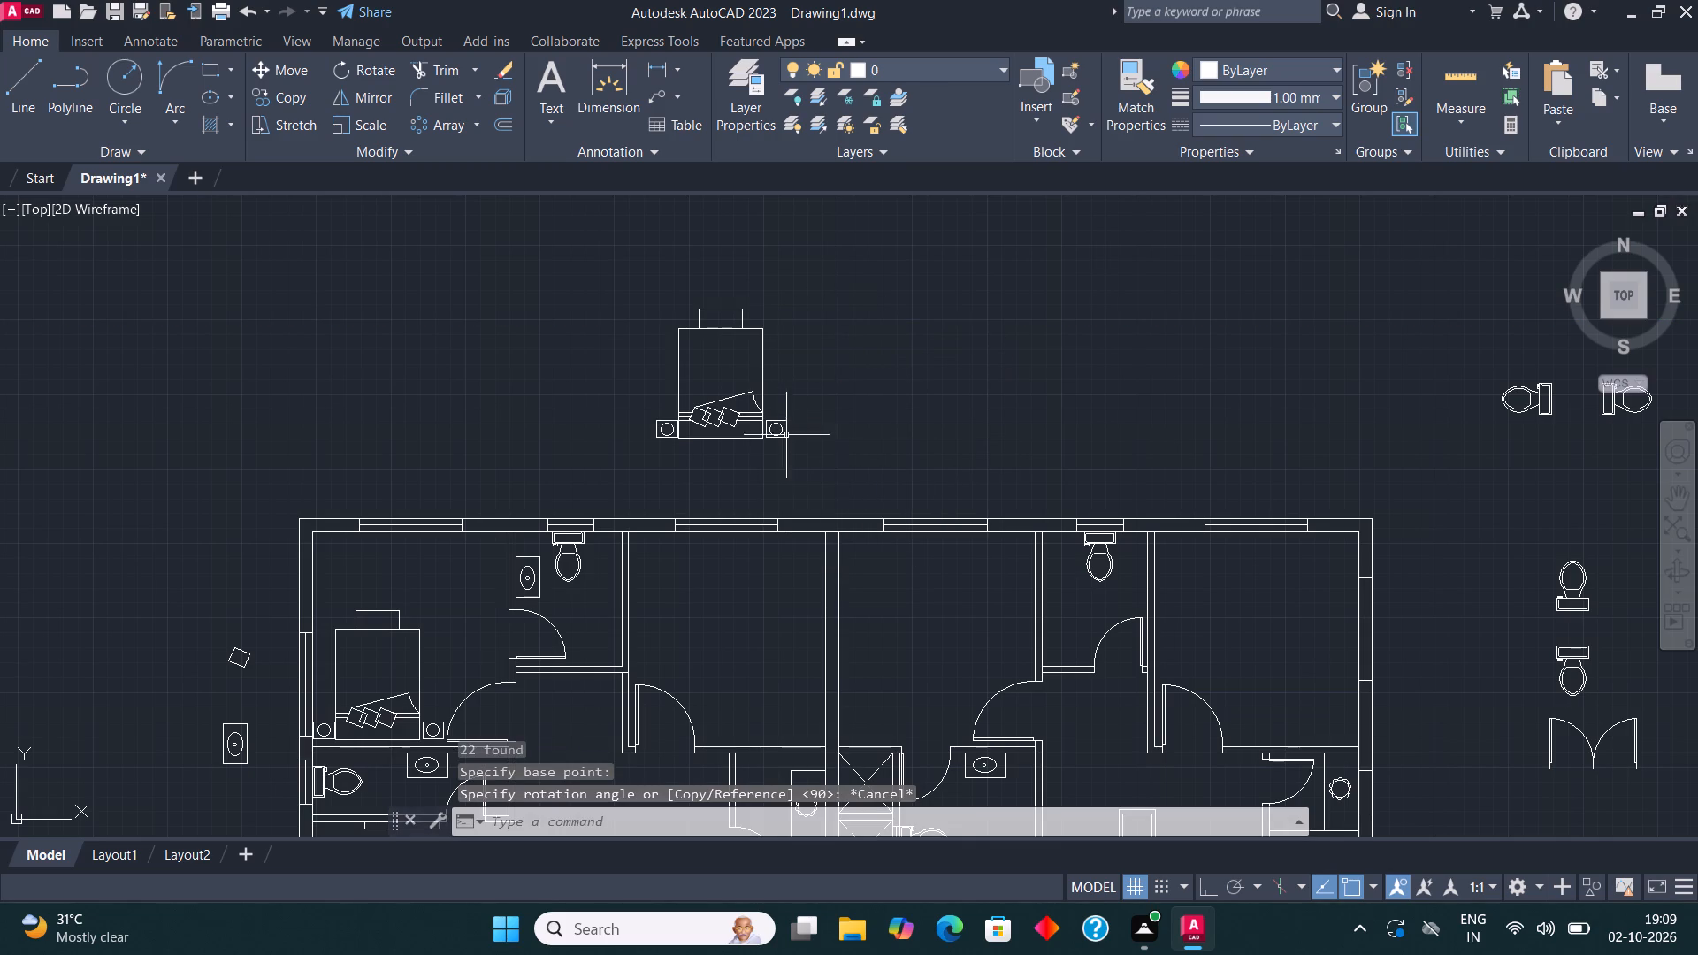
Rotate the bed set copy north of the floor plan 90 degrees counterclockwise with Ortho on.
{"action": "left_click_drag", "start_coordinate": [806, 467], "coordinate": [798, 451]}
{"action": "left_click", "coordinate": [590, 267]}
{"action": "left_click", "coordinate": [363, 68]}
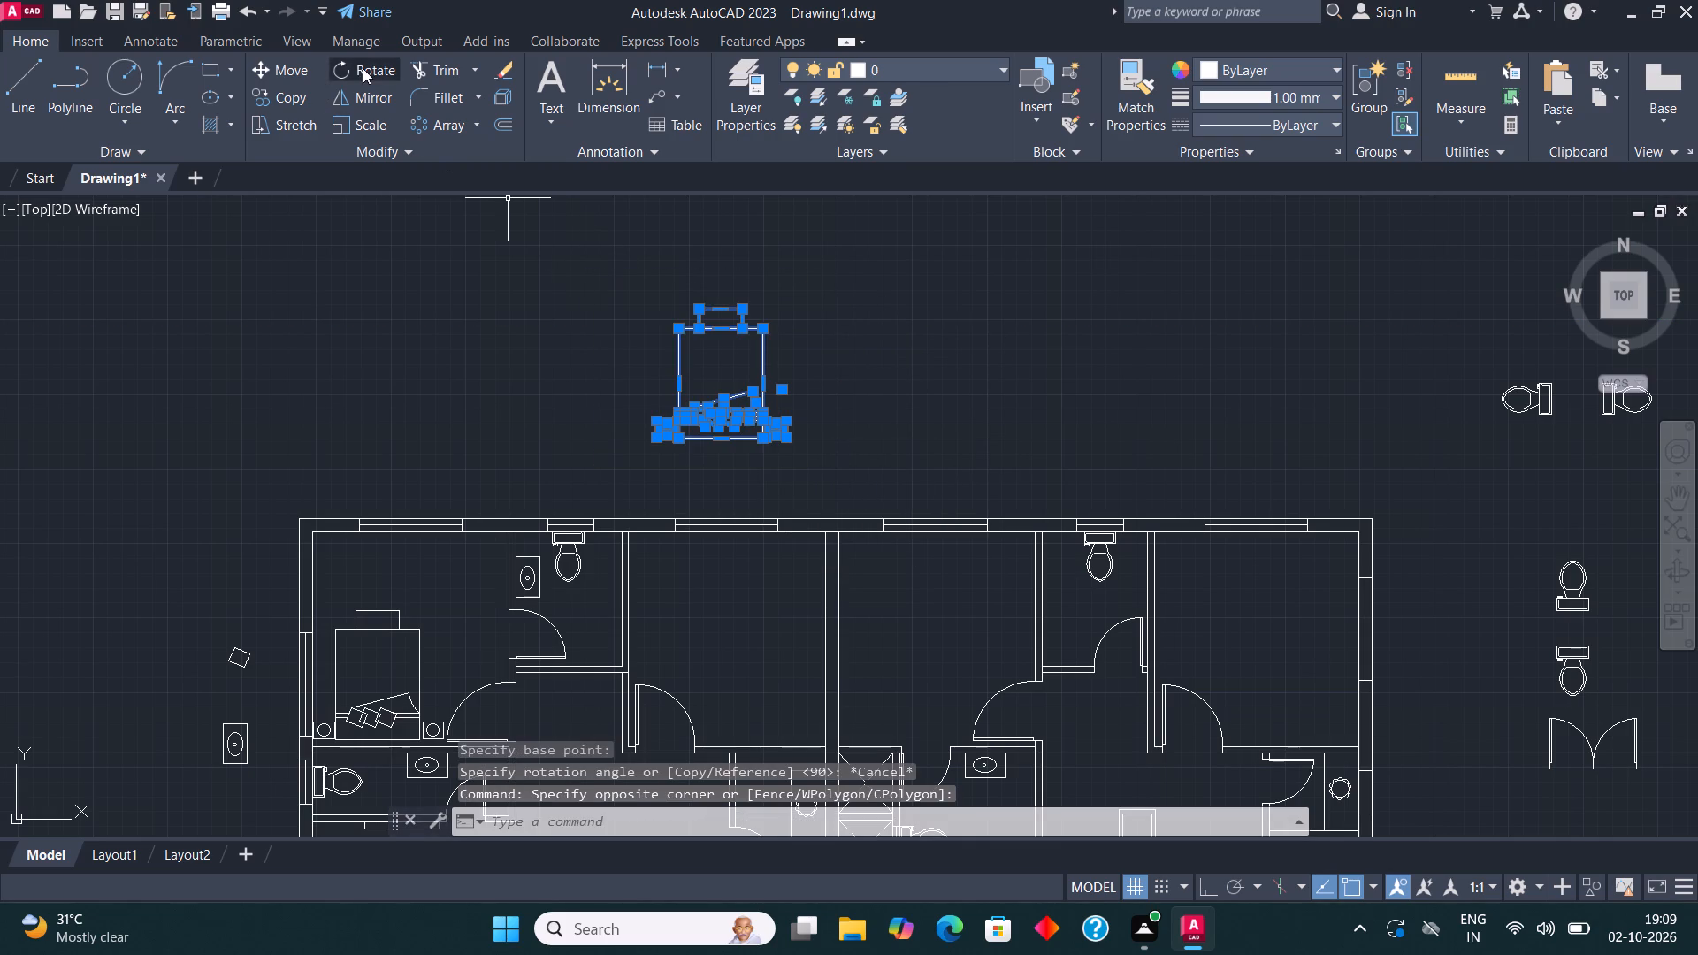
{"action": "left_click", "coordinate": [729, 273]}
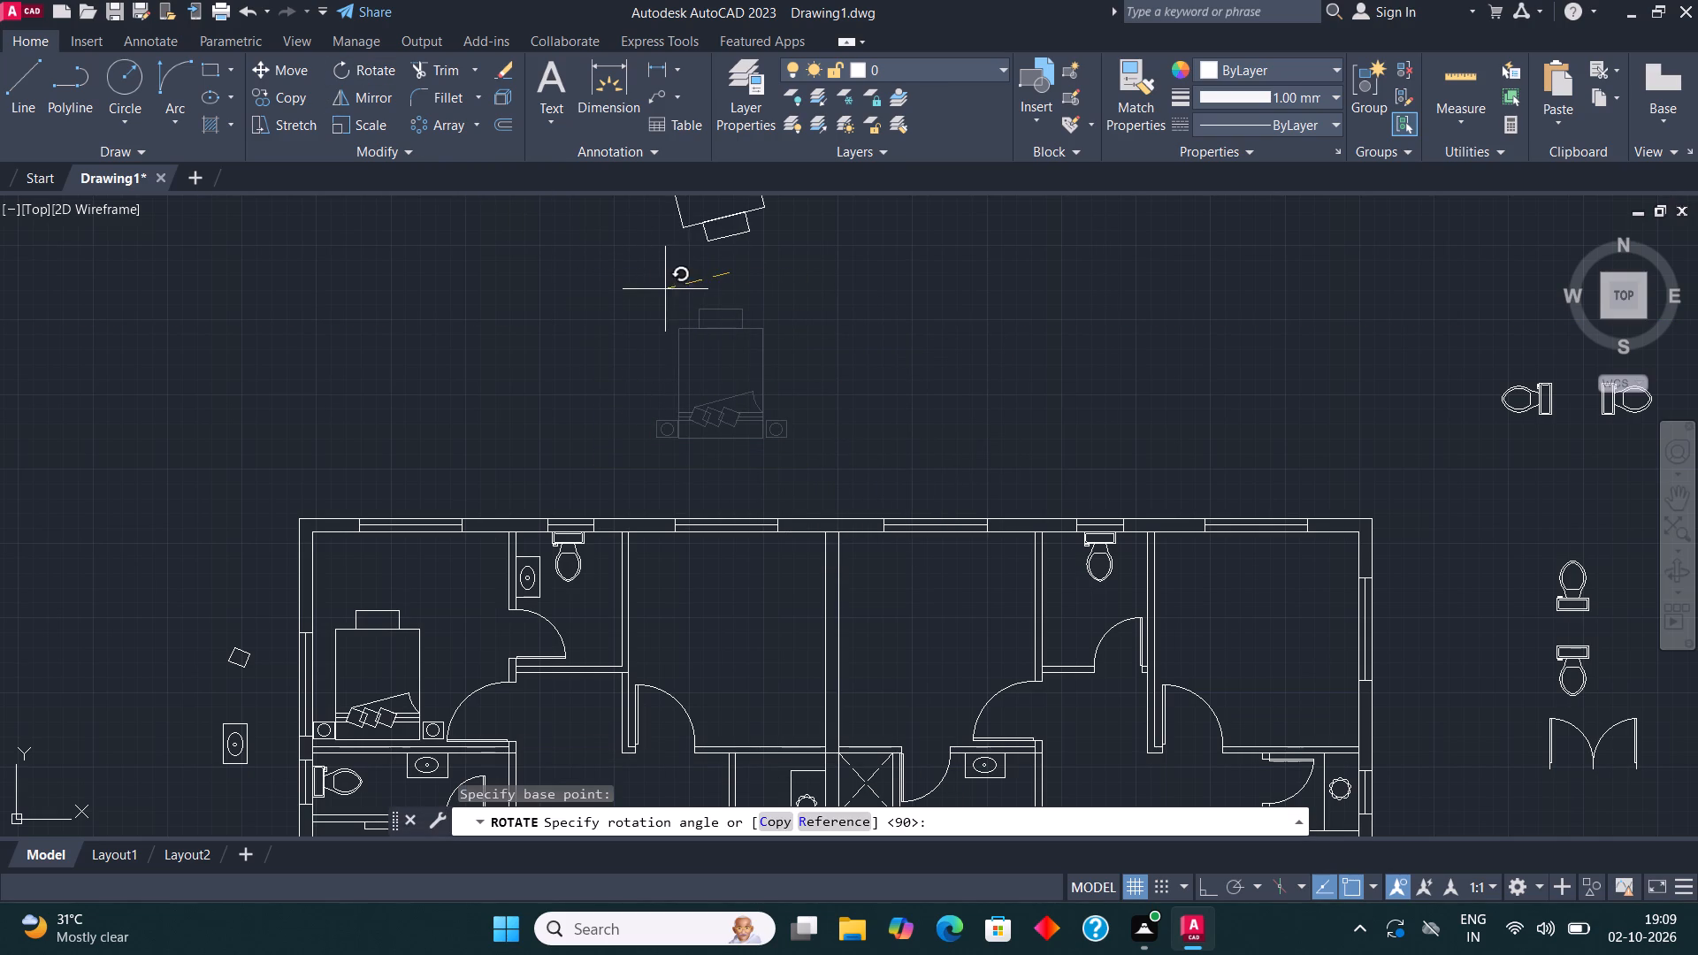
{"action": "key", "text": "F8"}
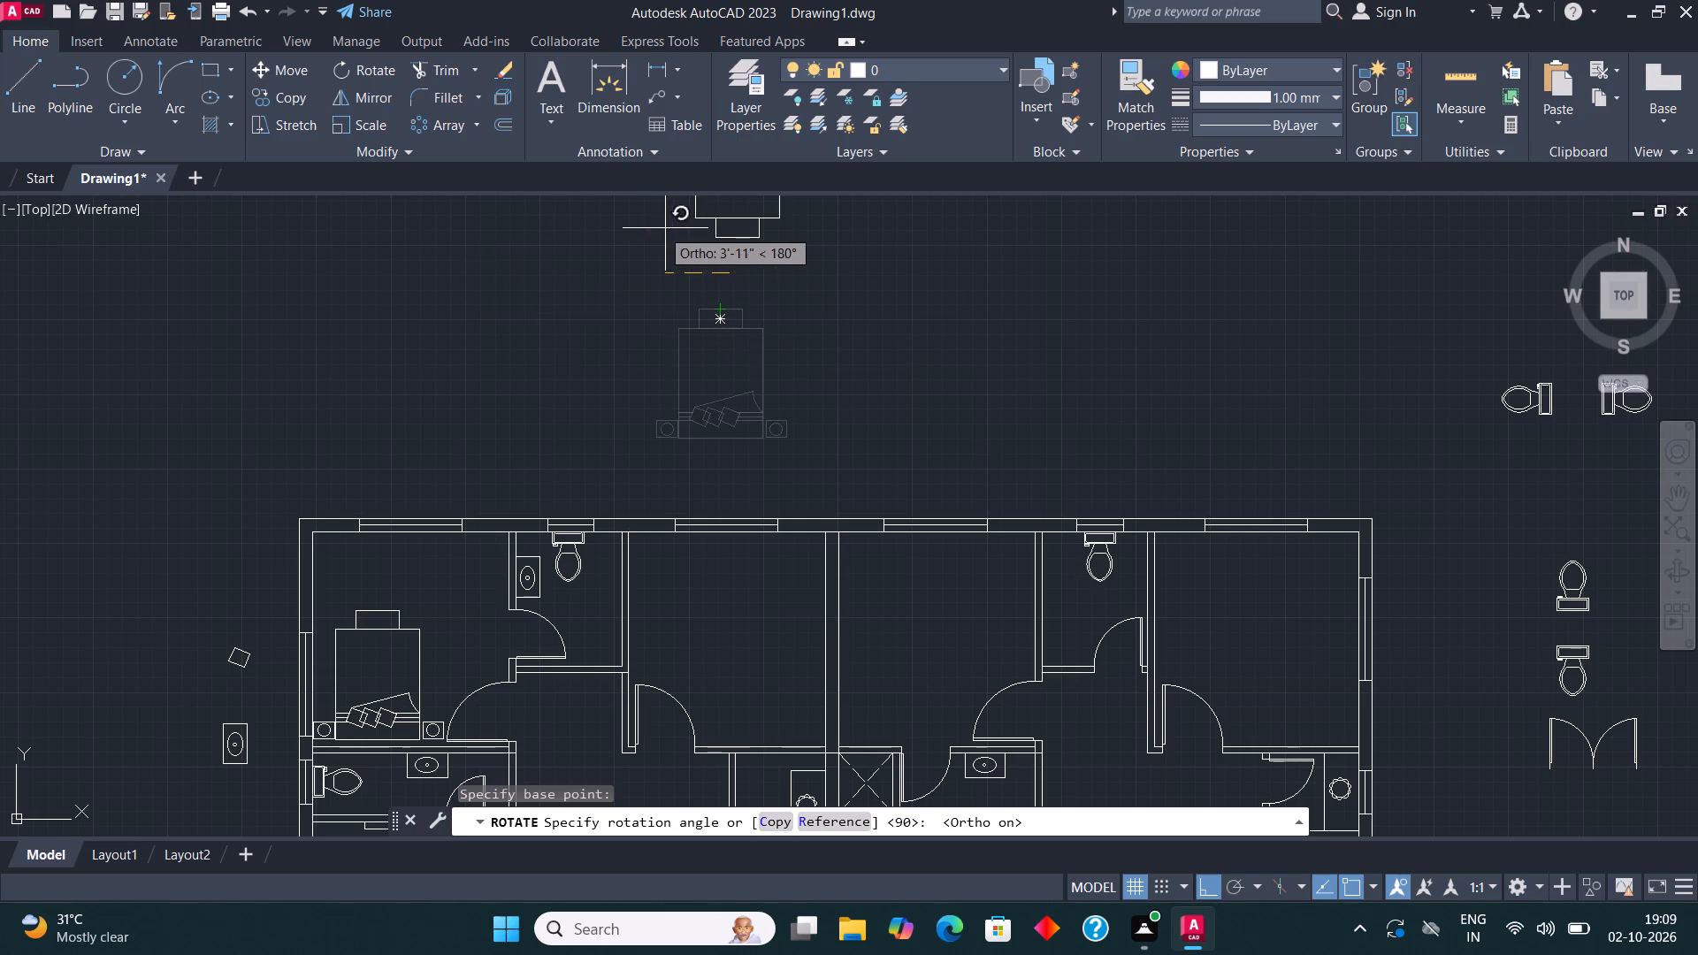
{"action": "left_click", "coordinate": [705, 218]}
Move the rotated bed set, with Ortho off, against the east wall of the west unit's eastern bedroom.
{"action": "middle_click_drag", "start_coordinate": [862, 325], "coordinate": [858, 386]}
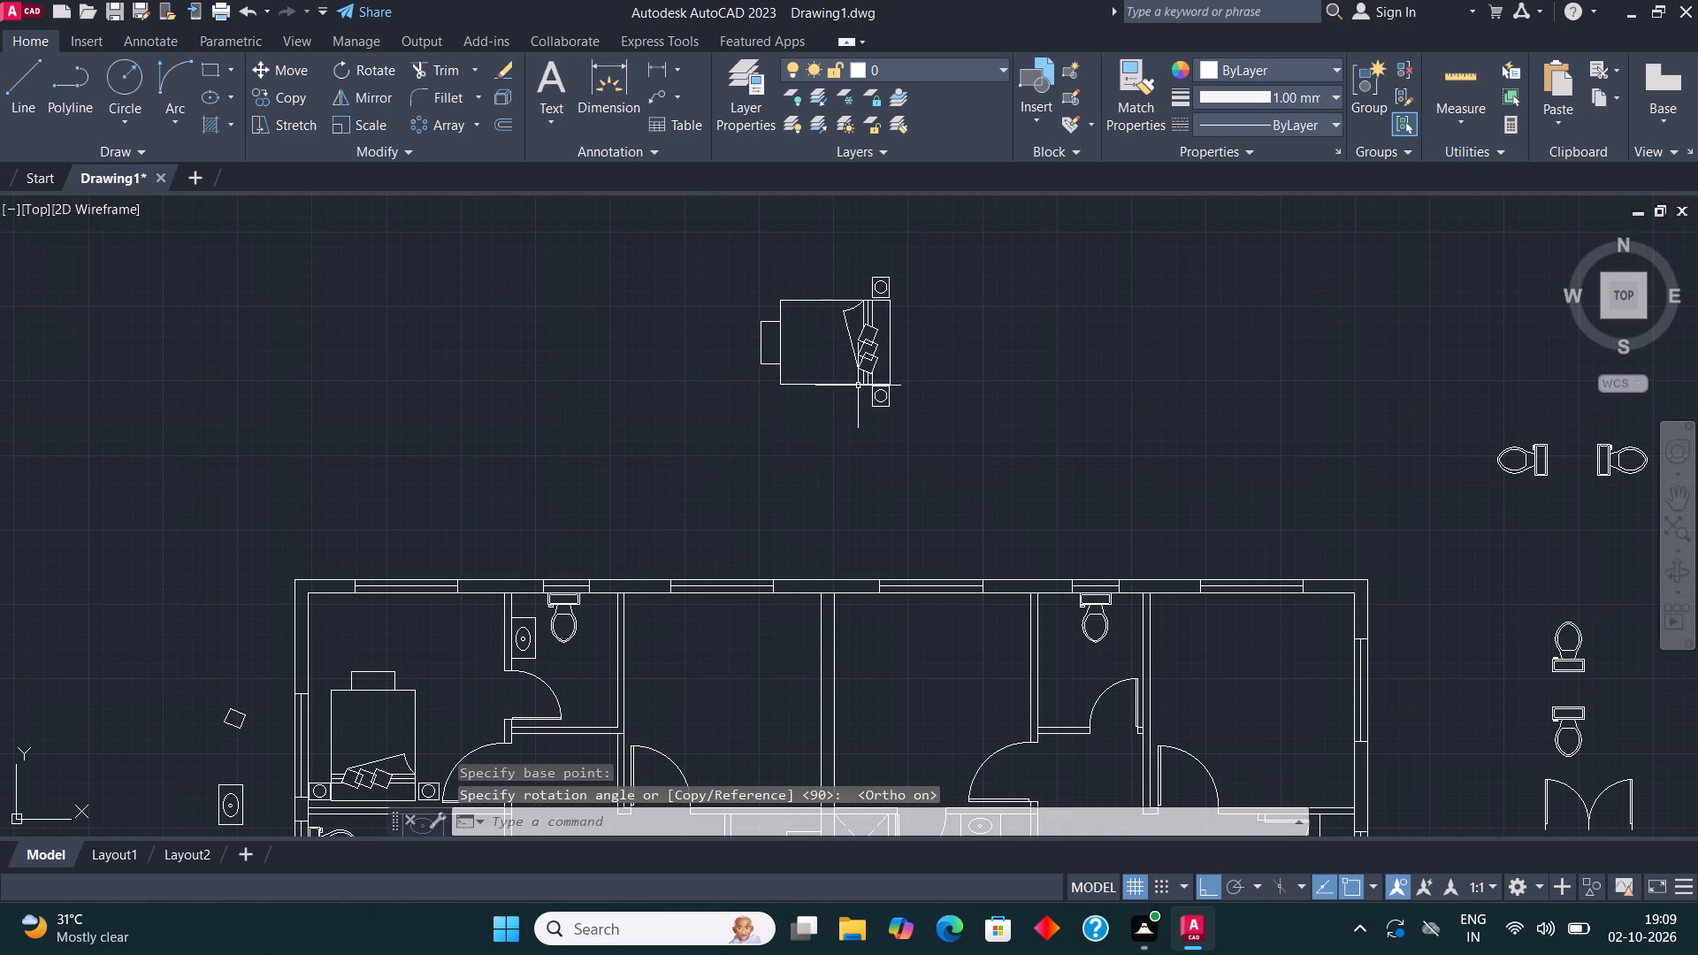
{"action": "left_click", "coordinate": [967, 425]}
{"action": "left_click", "coordinate": [669, 236]}
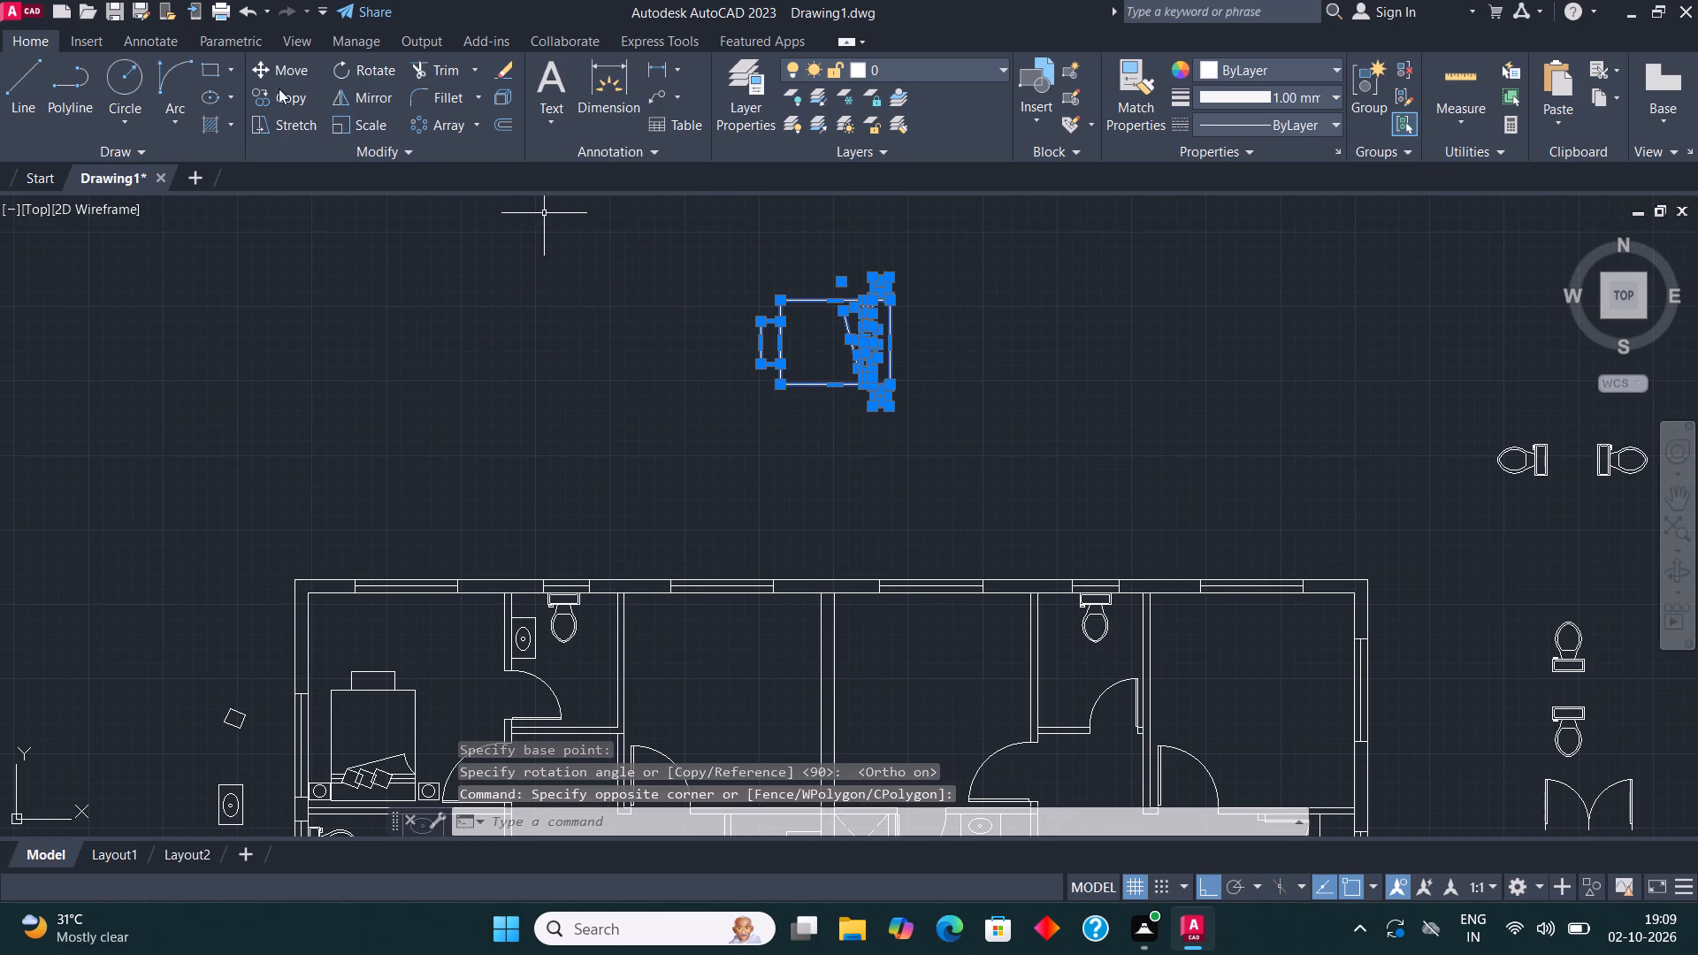
{"action": "left_click", "coordinate": [274, 60]}
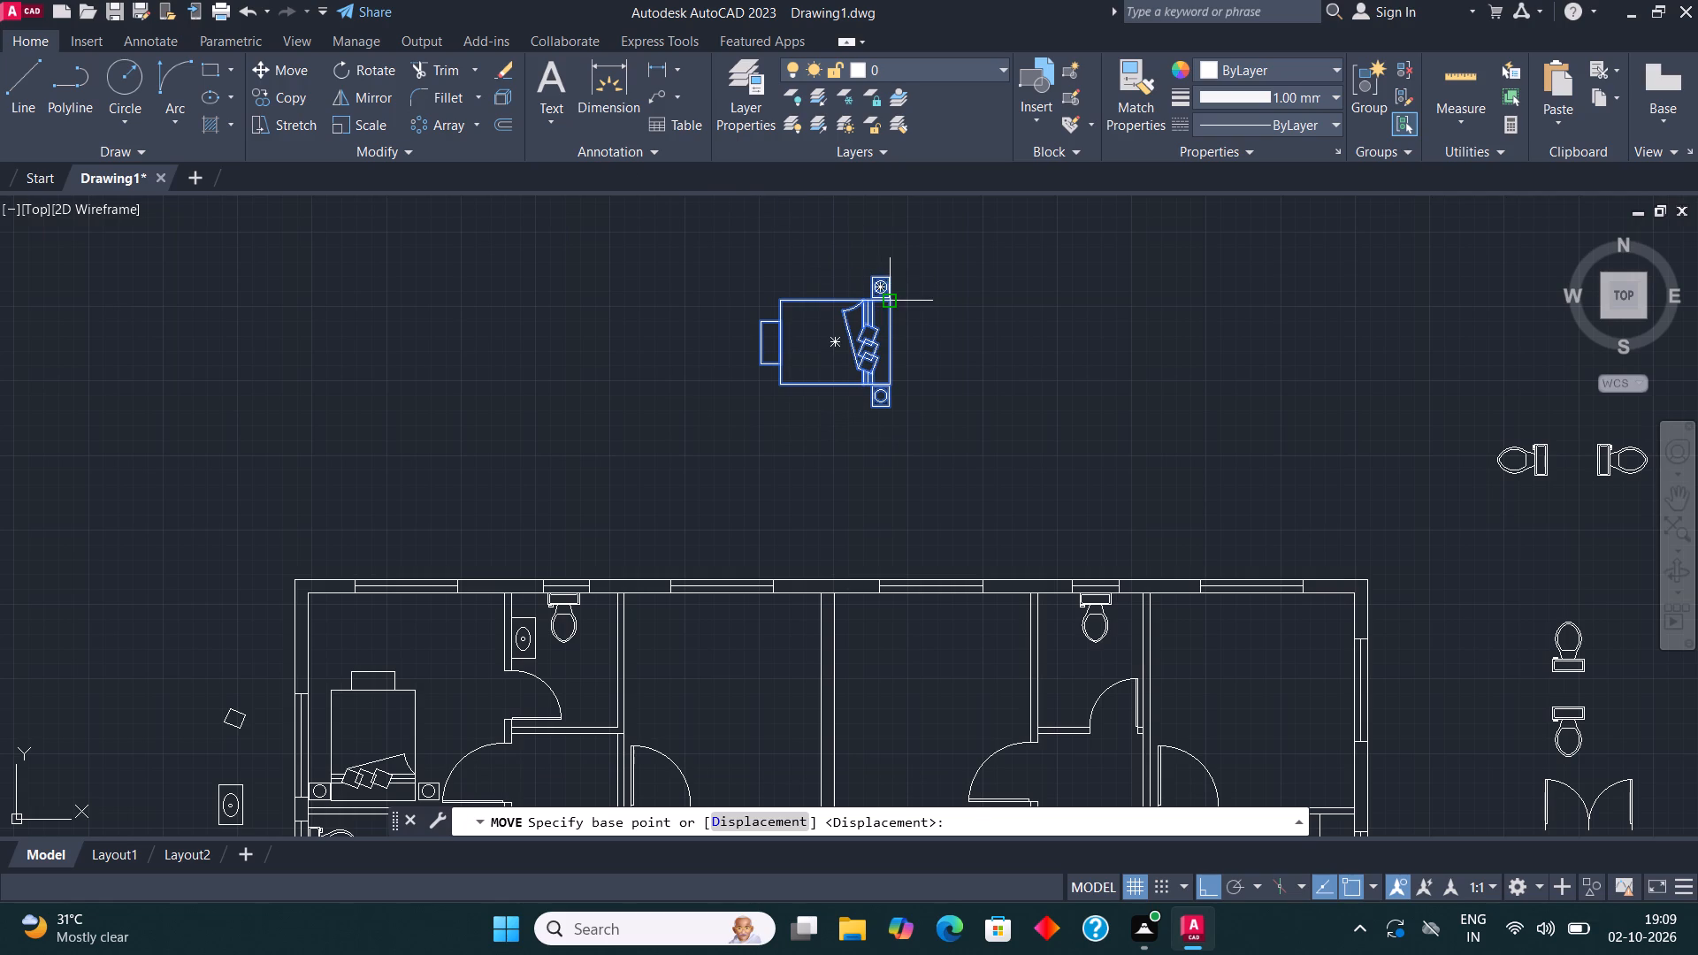
{"action": "left_click", "coordinate": [895, 303]}
{"action": "scroll", "coordinate": [902, 294], "scroll_direction": "down", "scroll_amount": 2}
{"action": "key", "text": "F8"}
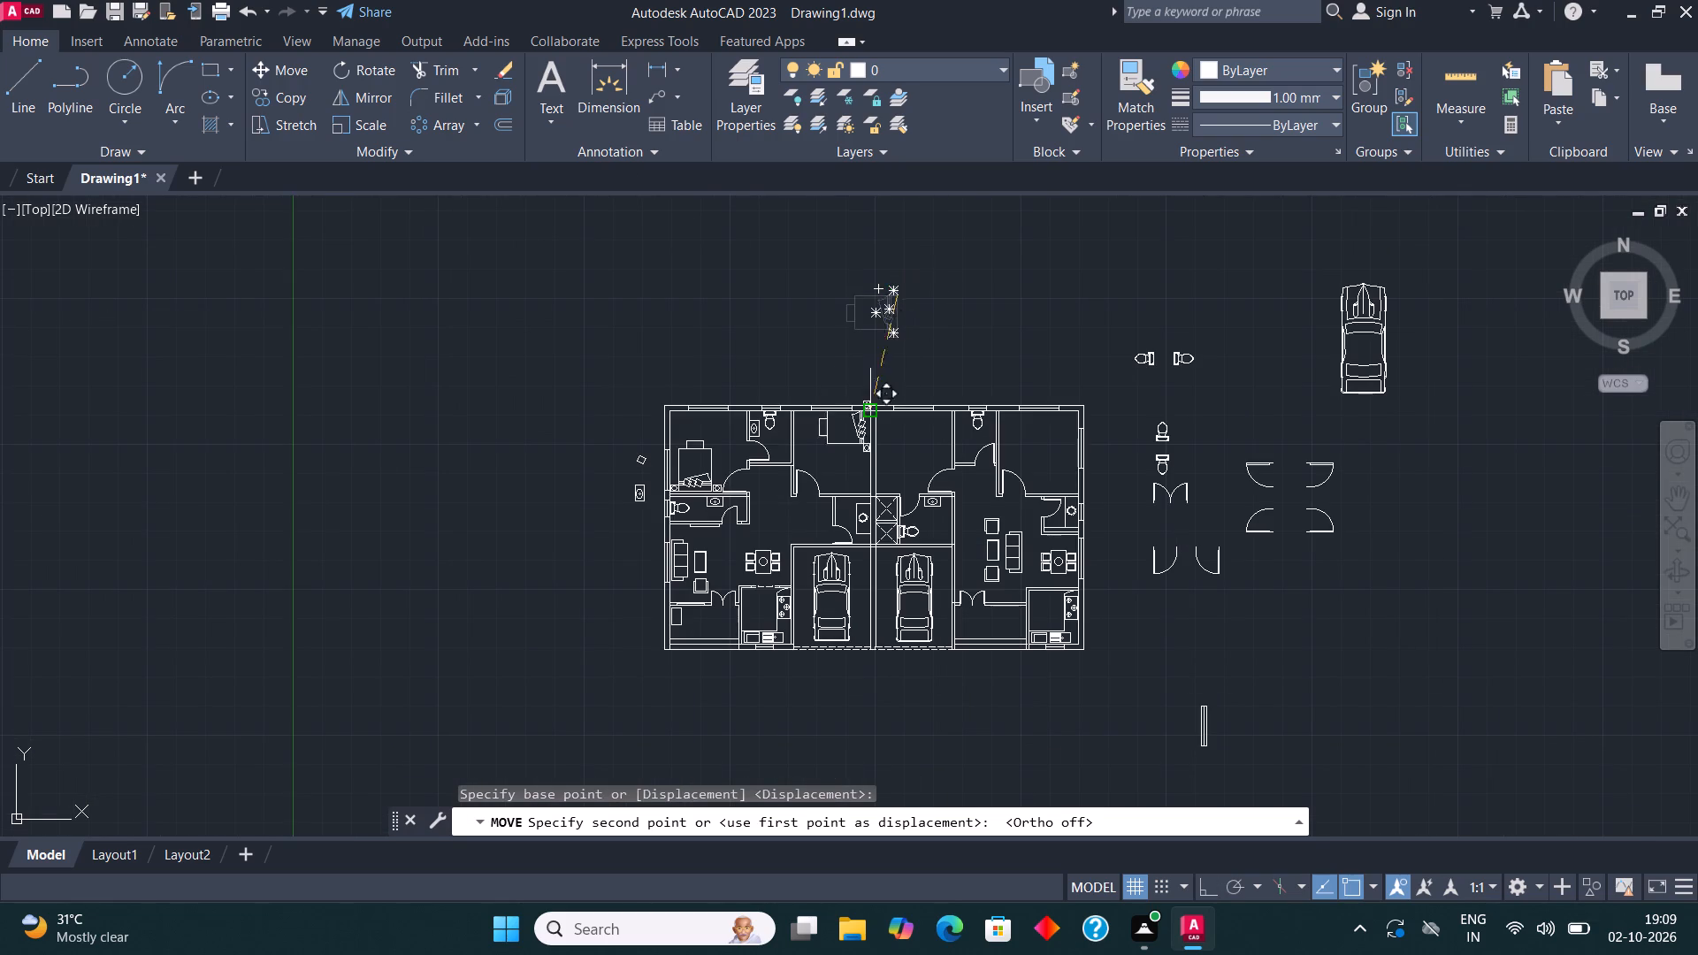
{"action": "scroll", "coordinate": [863, 442], "scroll_direction": "up", "scroll_amount": 3}
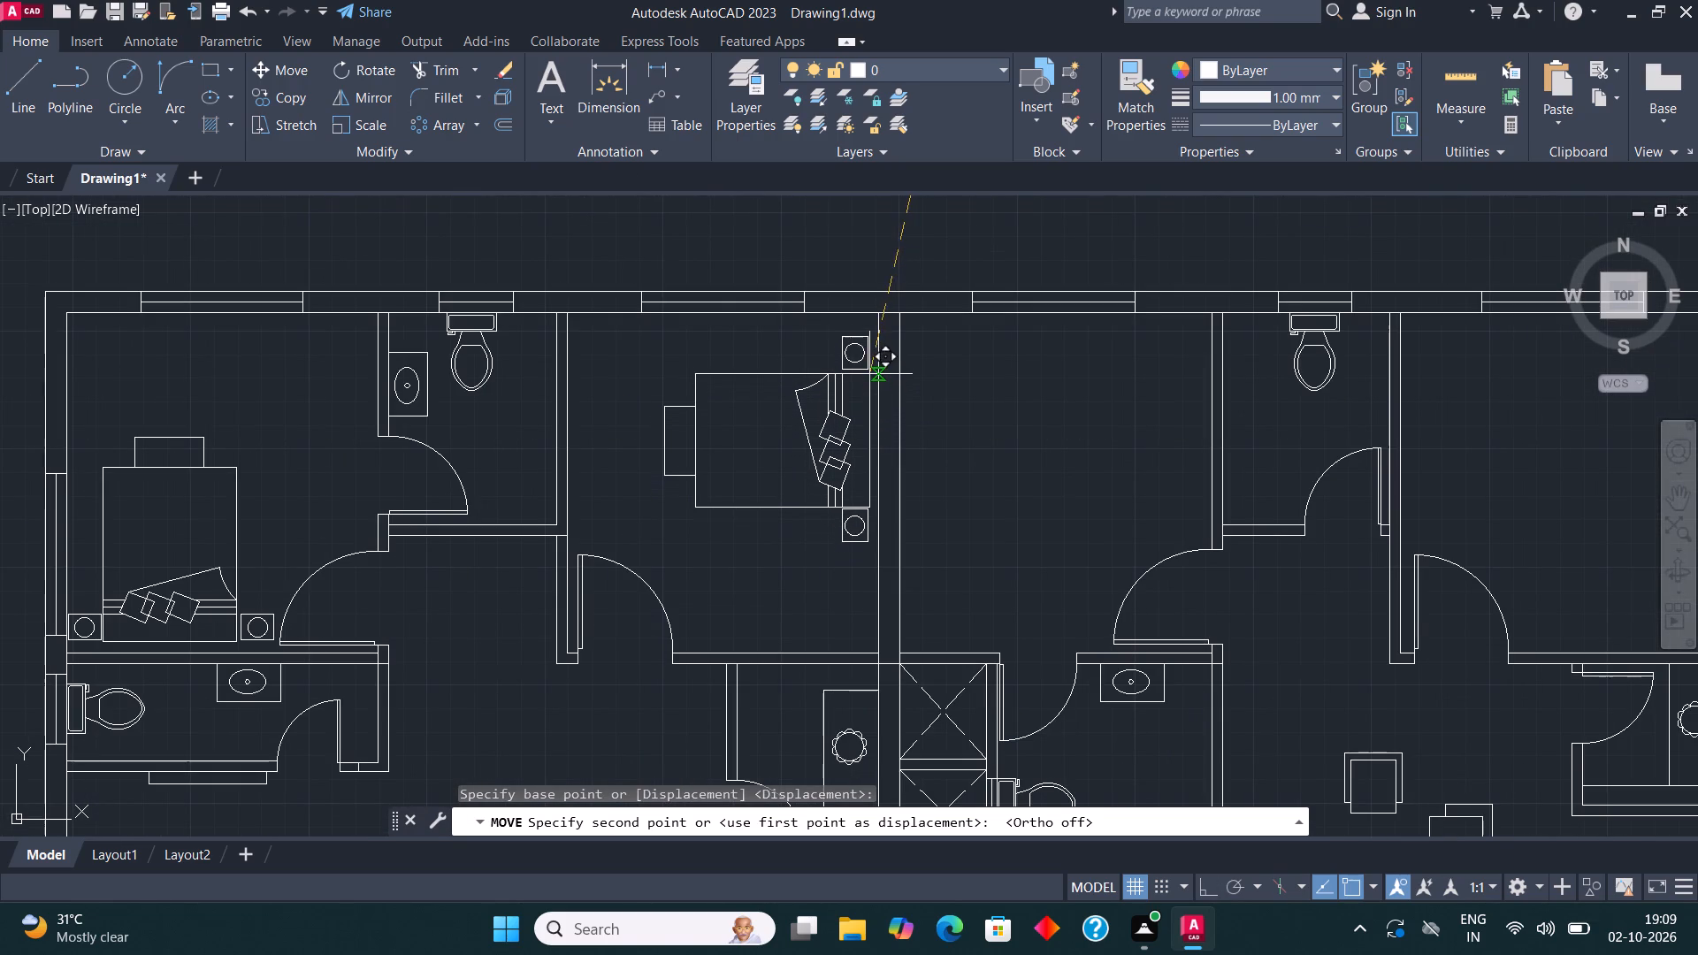
{"action": "left_click", "coordinate": [868, 371]}
Copy the rotated bed set with its bedside tables against the east walls of both east-unit bedrooms.
{"action": "scroll", "coordinate": [716, 388], "scroll_direction": "down", "scroll_amount": 1}
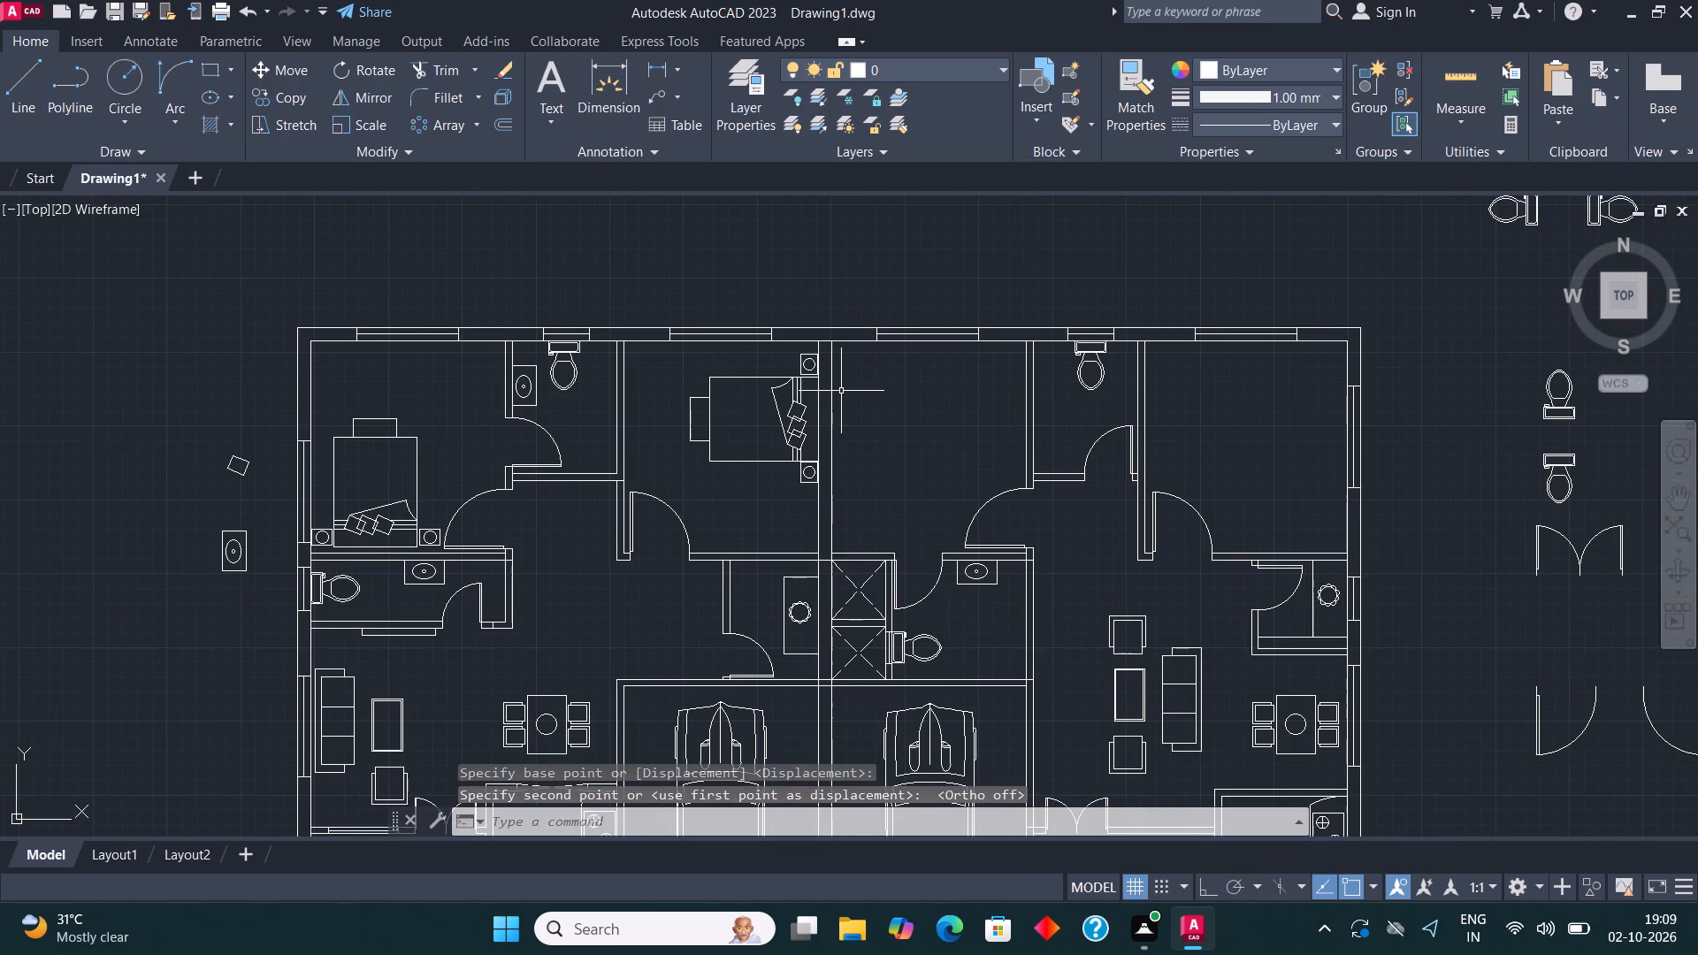
{"action": "scroll", "coordinate": [776, 432], "scroll_direction": "up", "scroll_amount": 1}
{"action": "scroll", "coordinate": [830, 500], "scroll_direction": "up", "scroll_amount": 2}
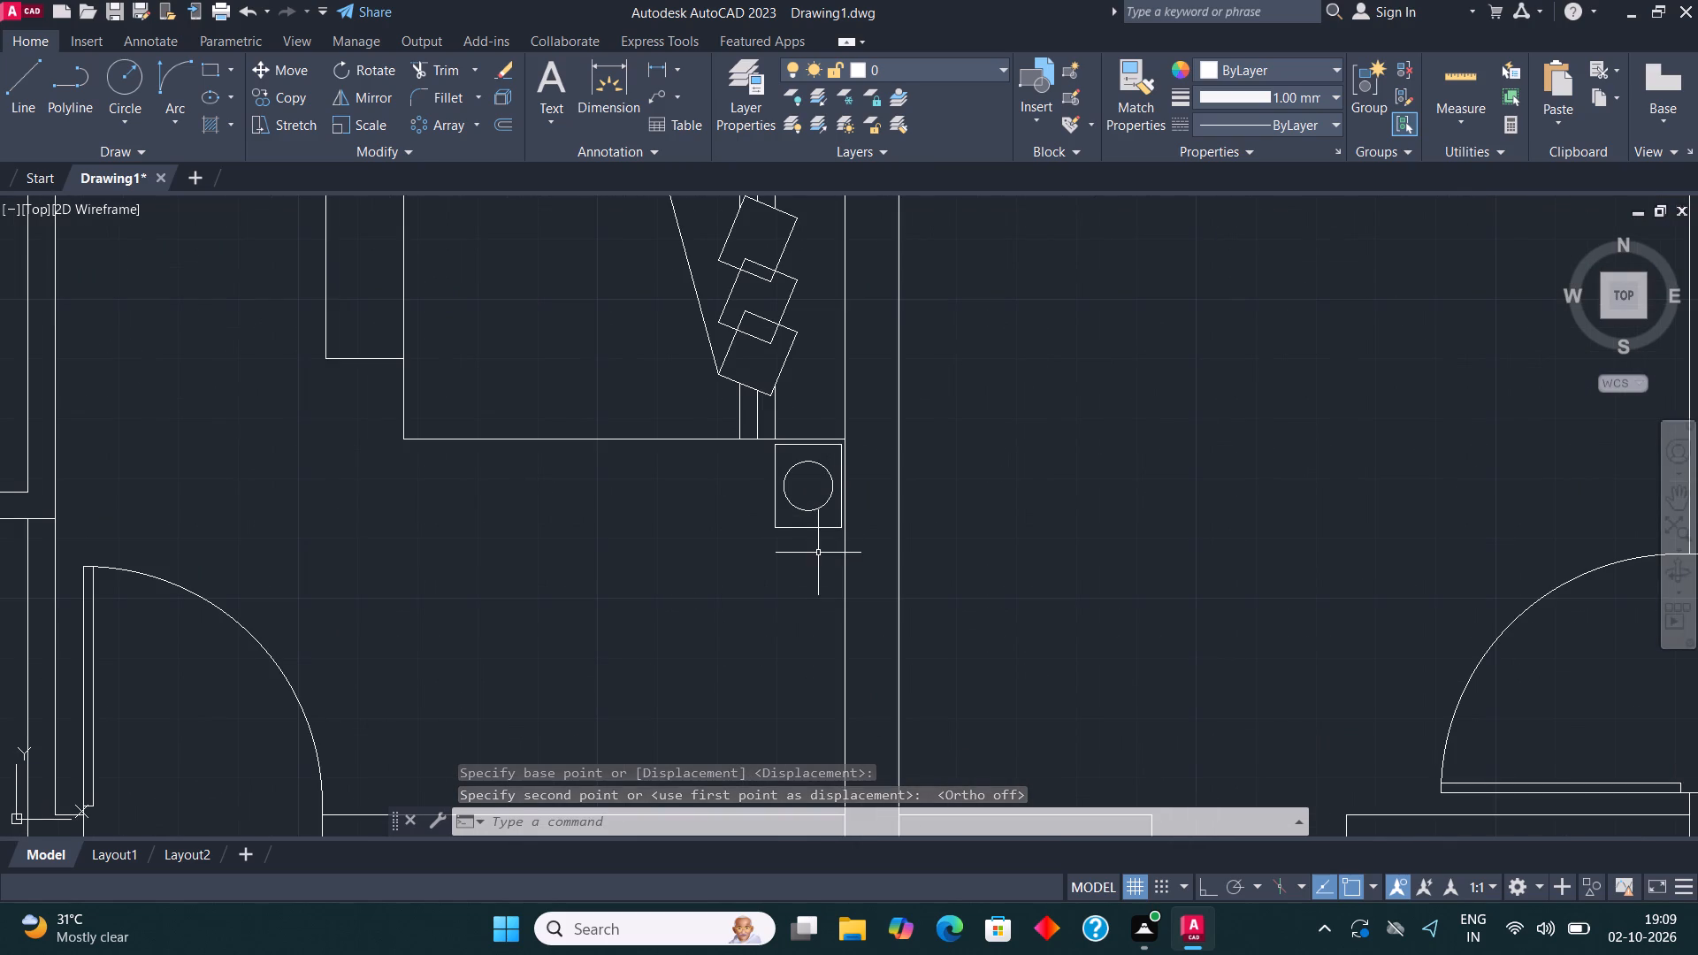
{"action": "left_click", "coordinate": [825, 559]}
{"action": "scroll", "coordinate": [821, 548], "scroll_direction": "down", "scroll_amount": 2}
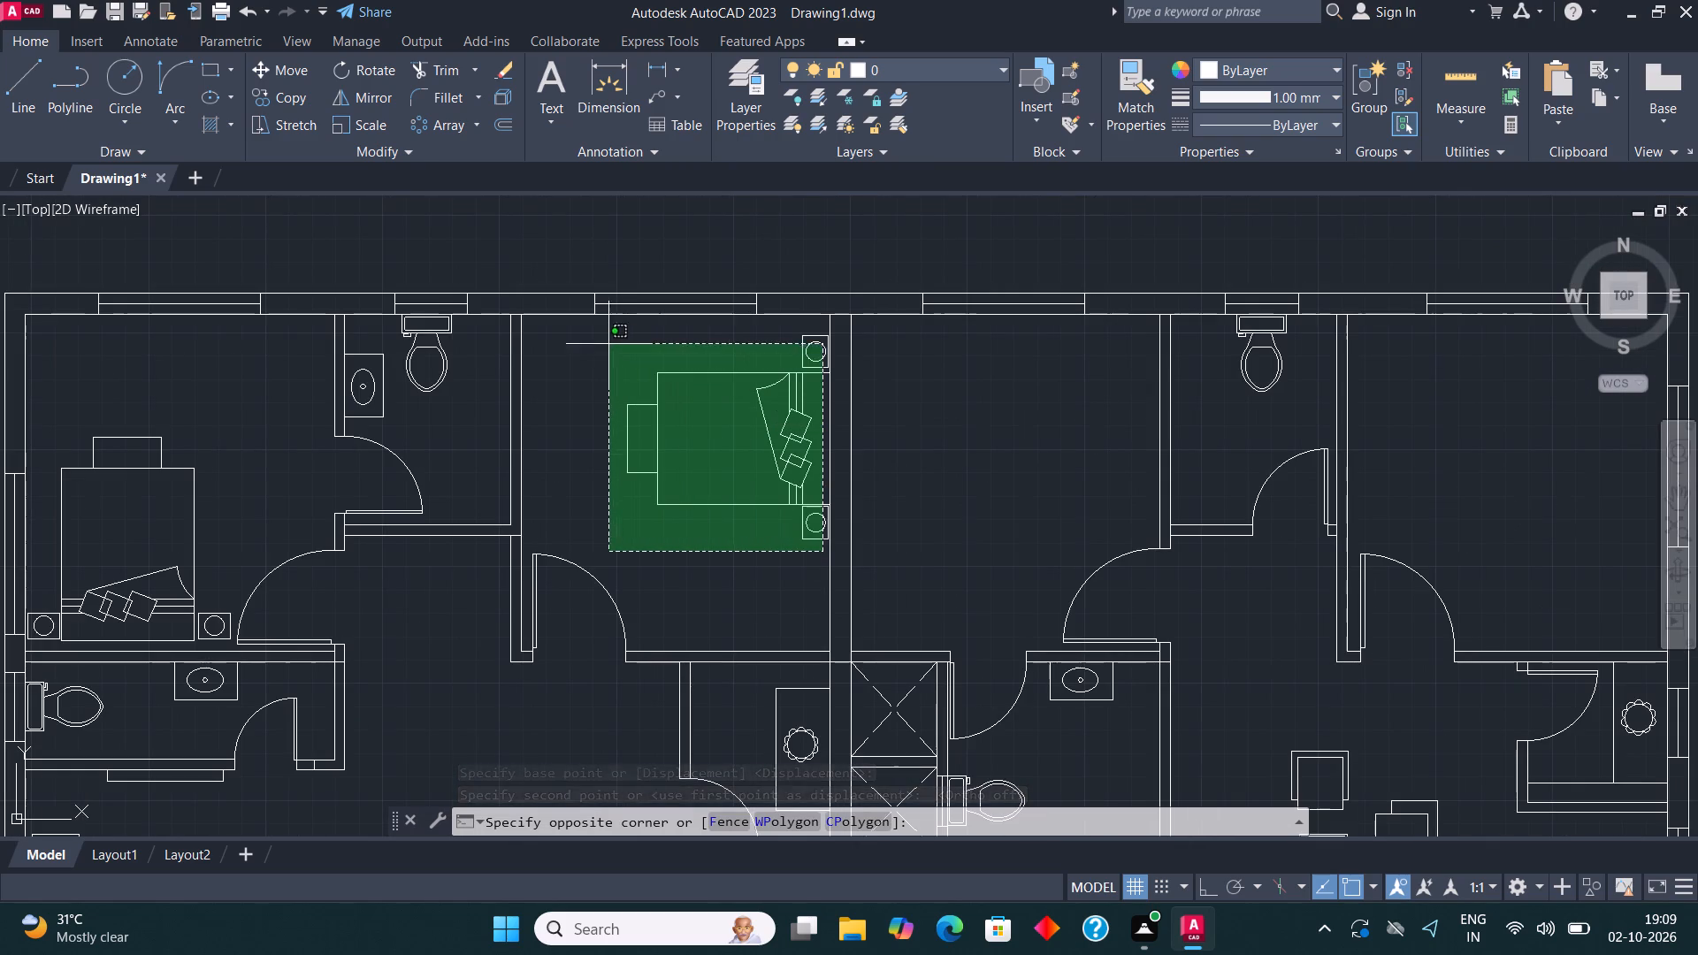
{"action": "left_click", "coordinate": [602, 337]}
{"action": "left_click", "coordinate": [299, 103]}
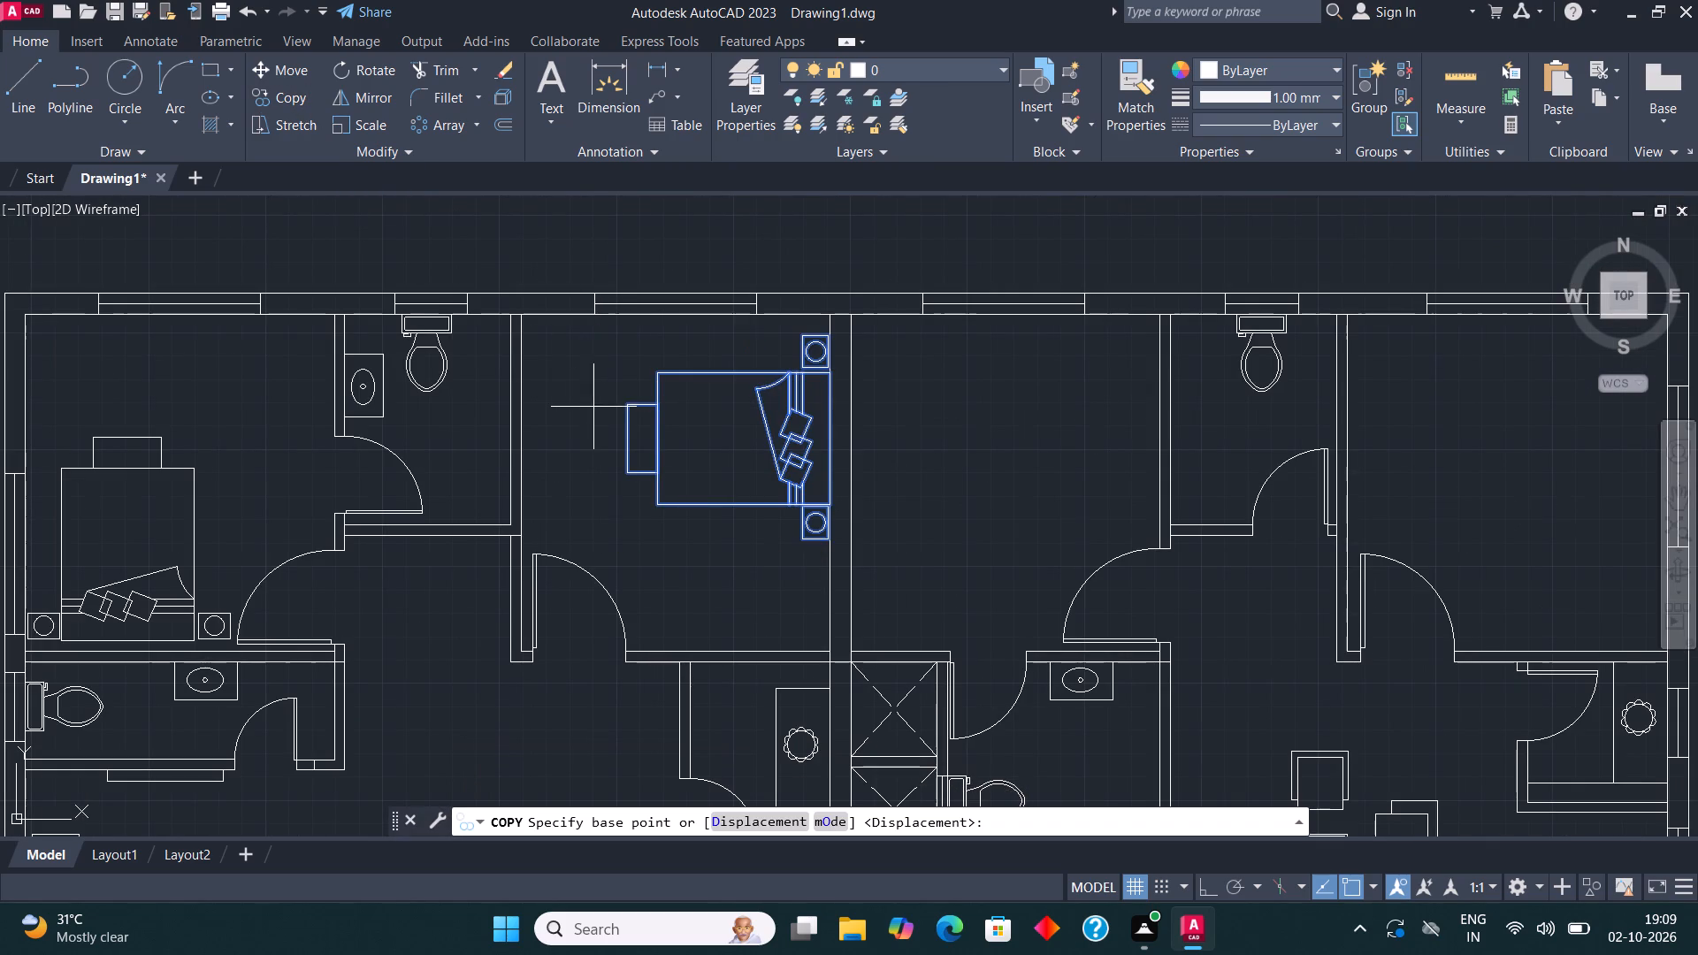
{"action": "left_click", "coordinate": [829, 432]}
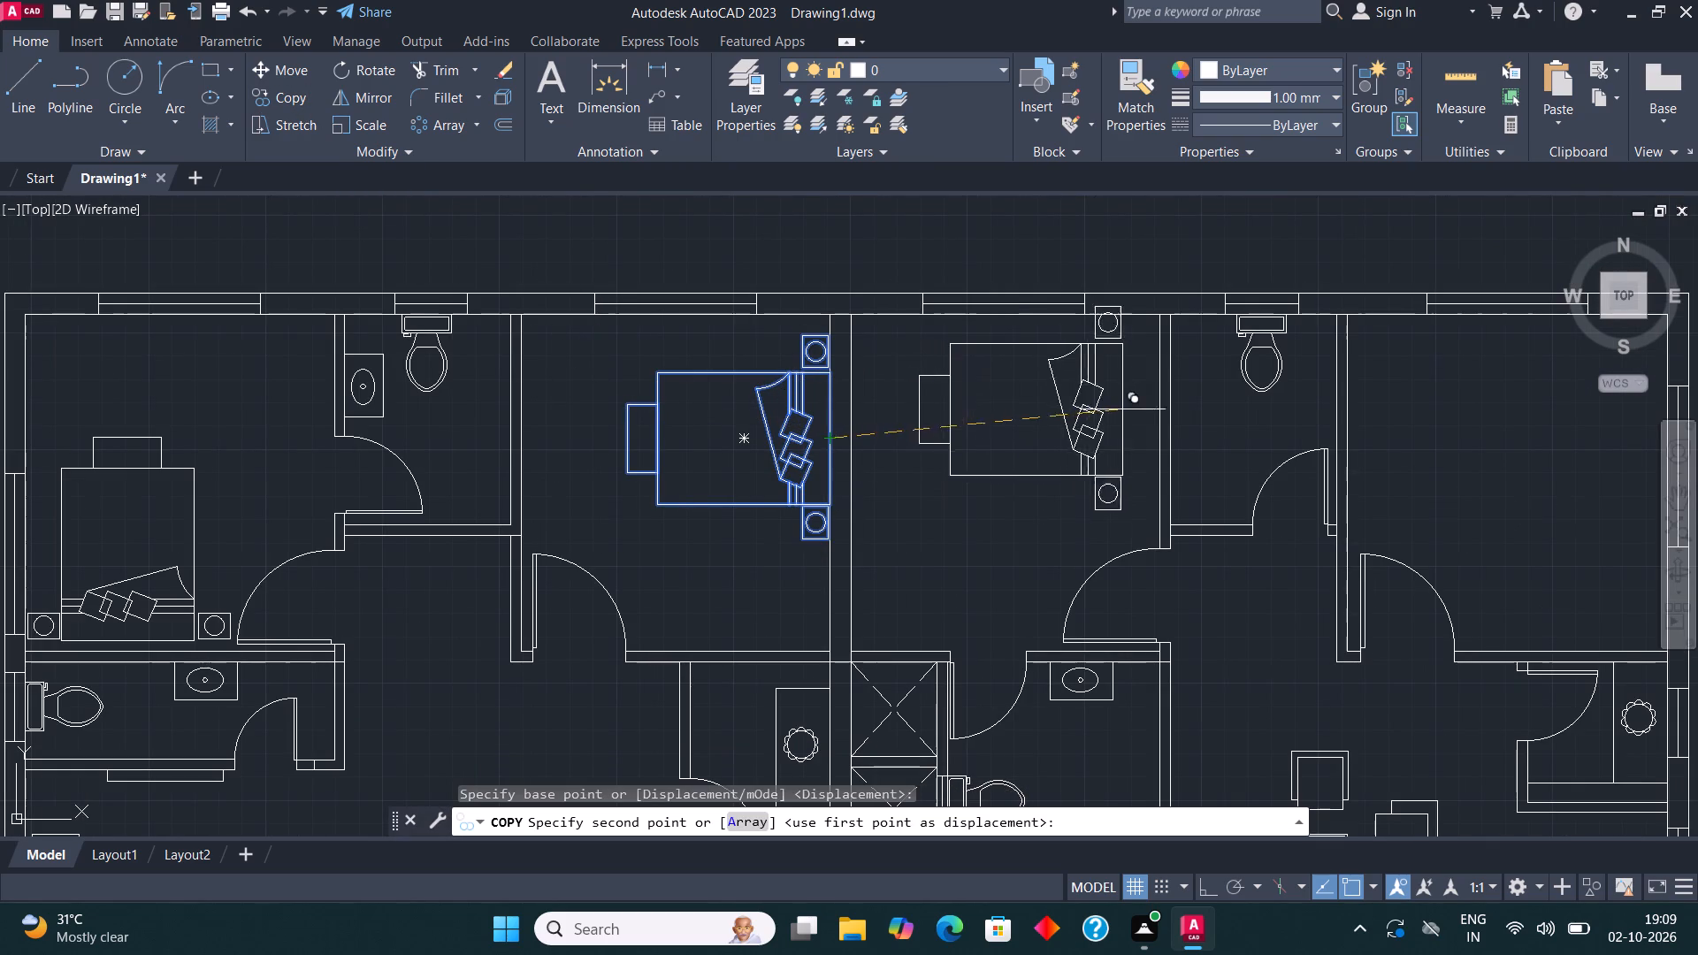
{"action": "left_click", "coordinate": [1158, 435]}
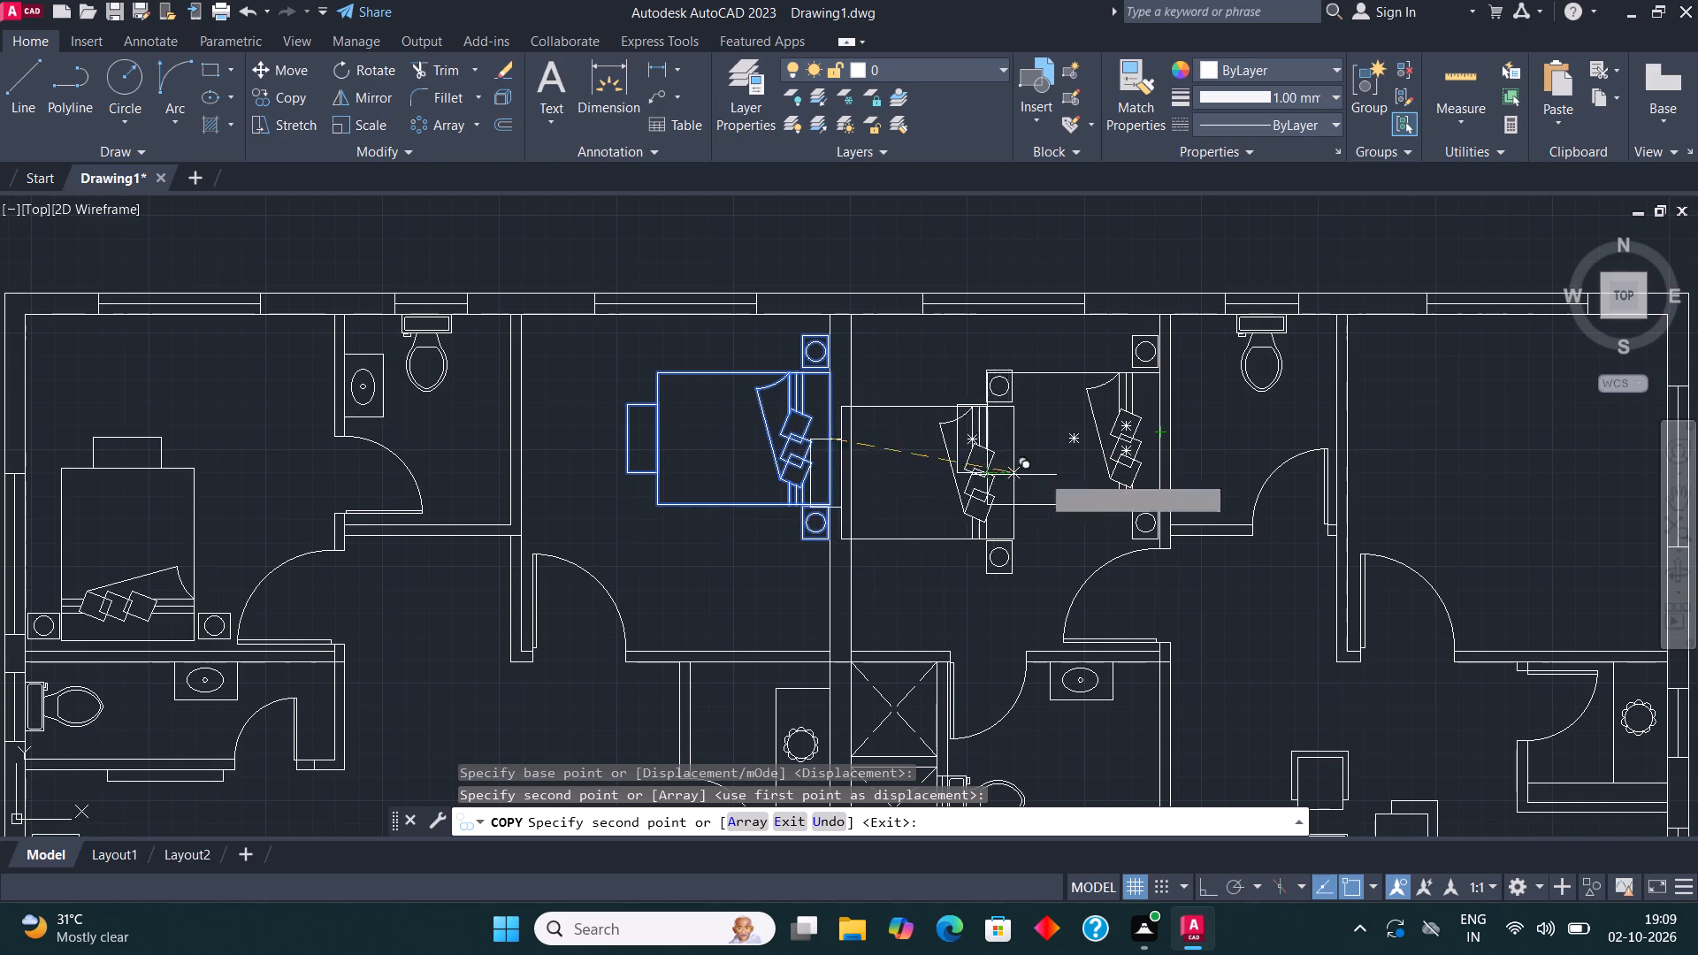
{"action": "scroll", "coordinate": [843, 542], "scroll_direction": "down", "scroll_amount": 1}
{"action": "scroll", "coordinate": [1361, 452], "scroll_direction": "up", "scroll_amount": 2}
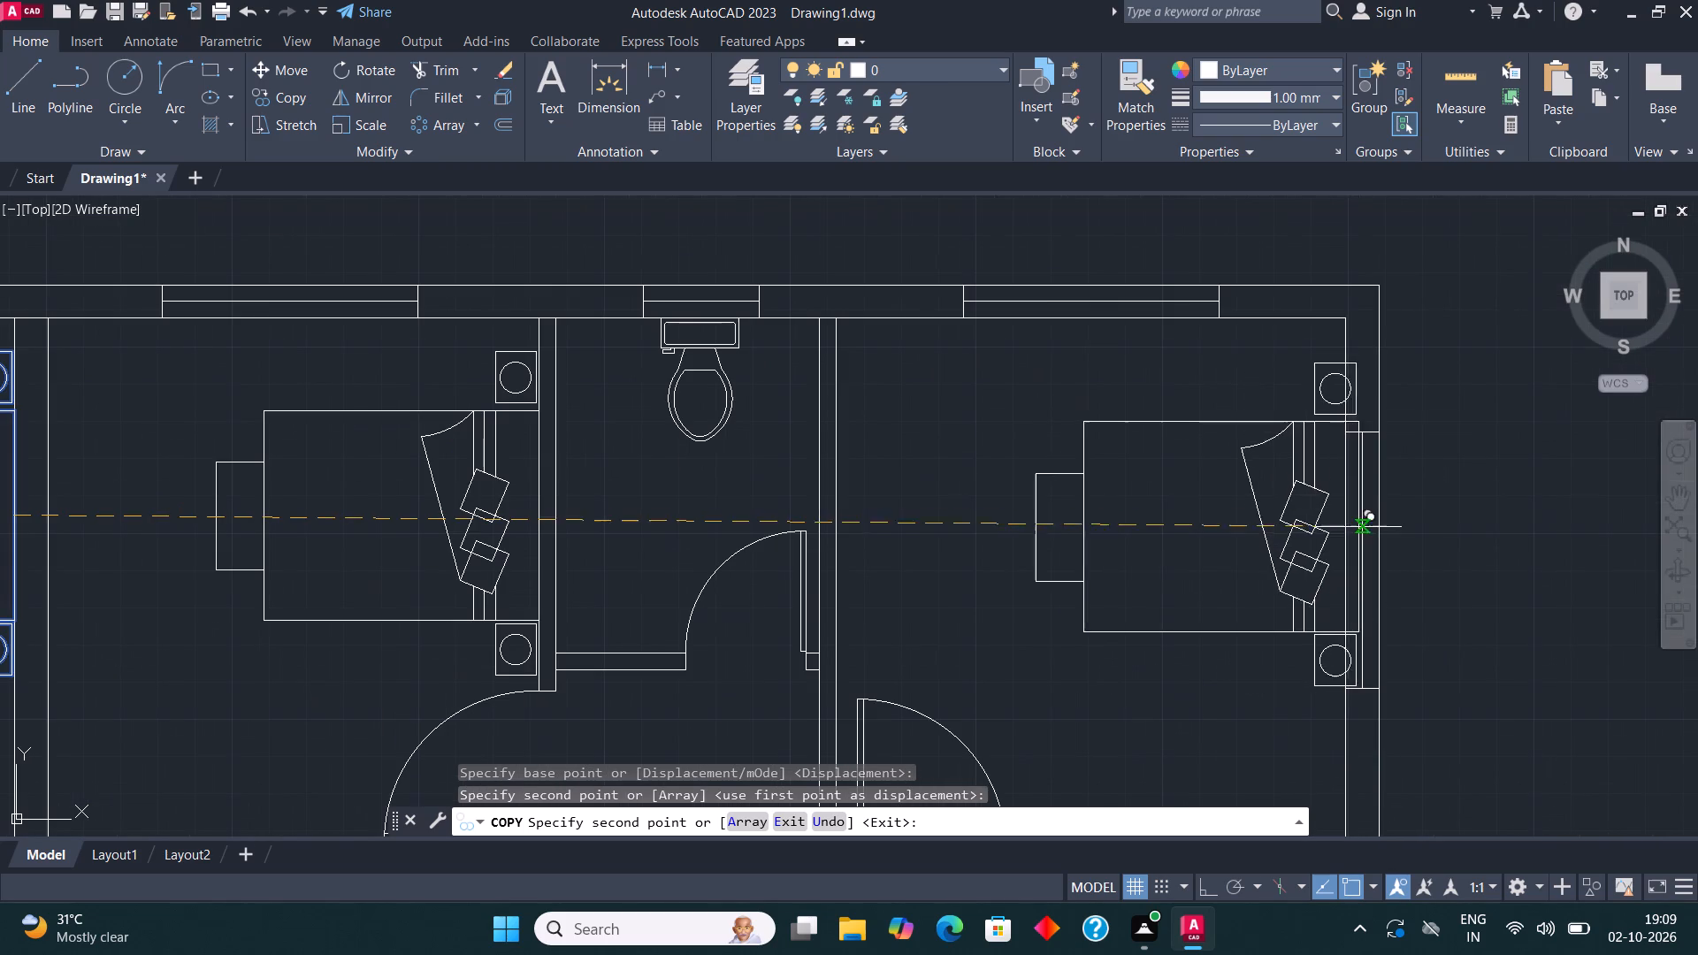
{"action": "left_click", "coordinate": [1345, 515]}
{"action": "scroll", "coordinate": [1239, 424], "scroll_direction": "down", "scroll_amount": 2}
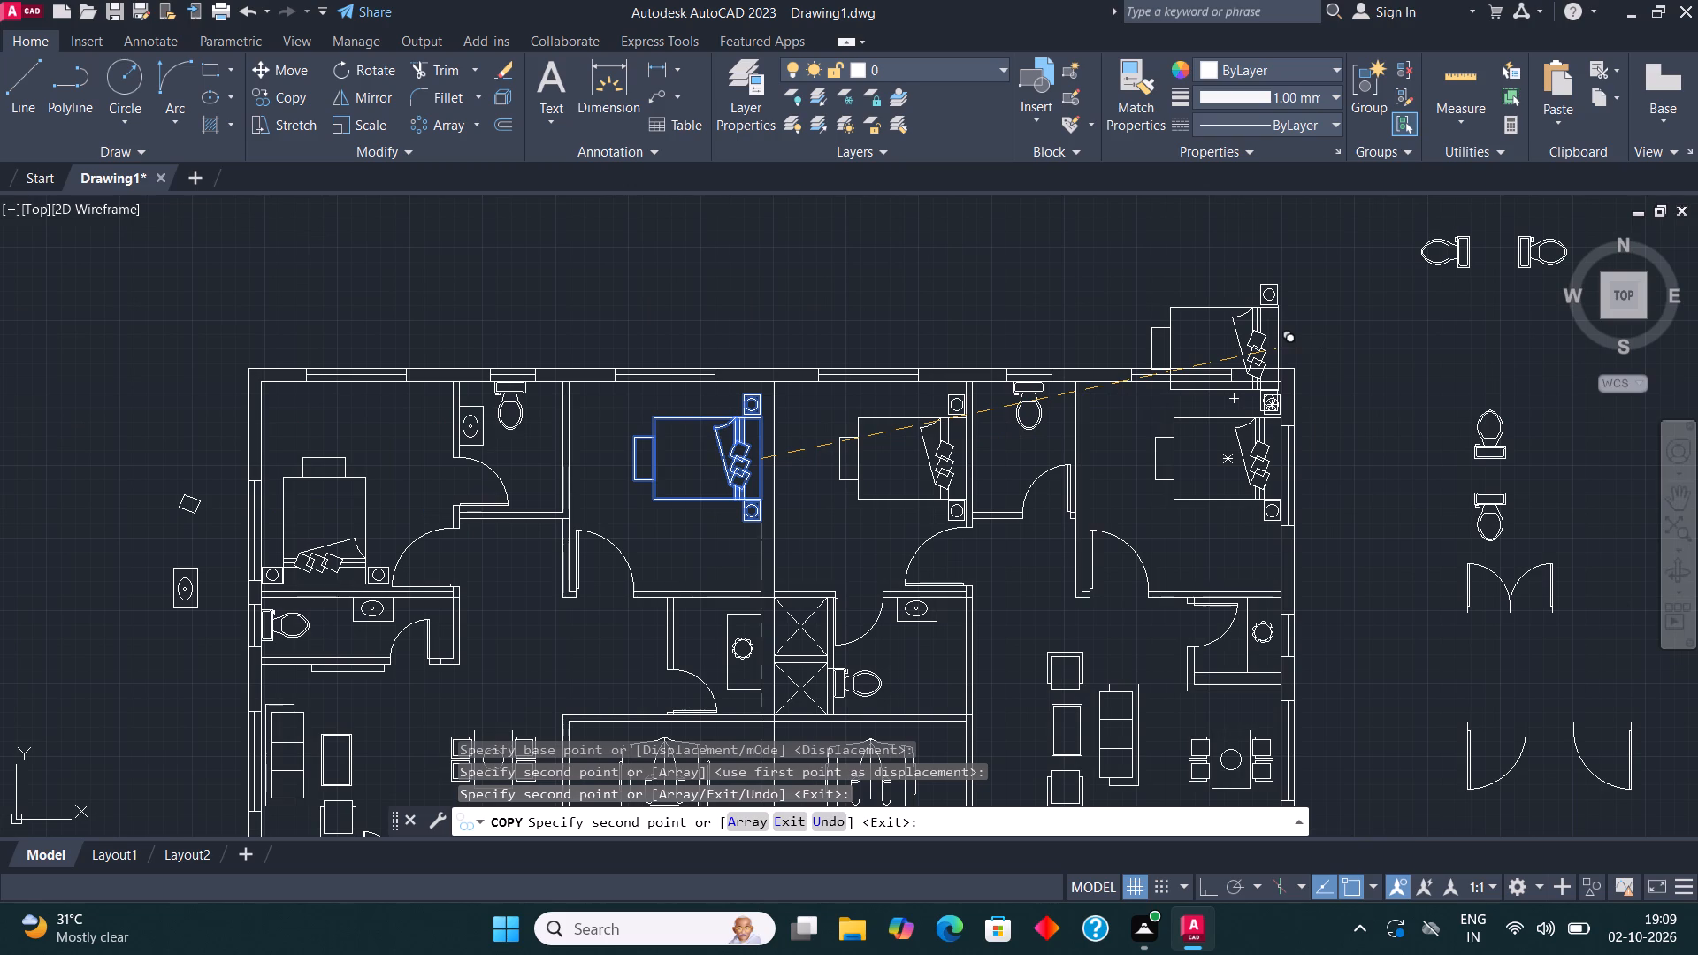
{"action": "key", "text": "Escape"}
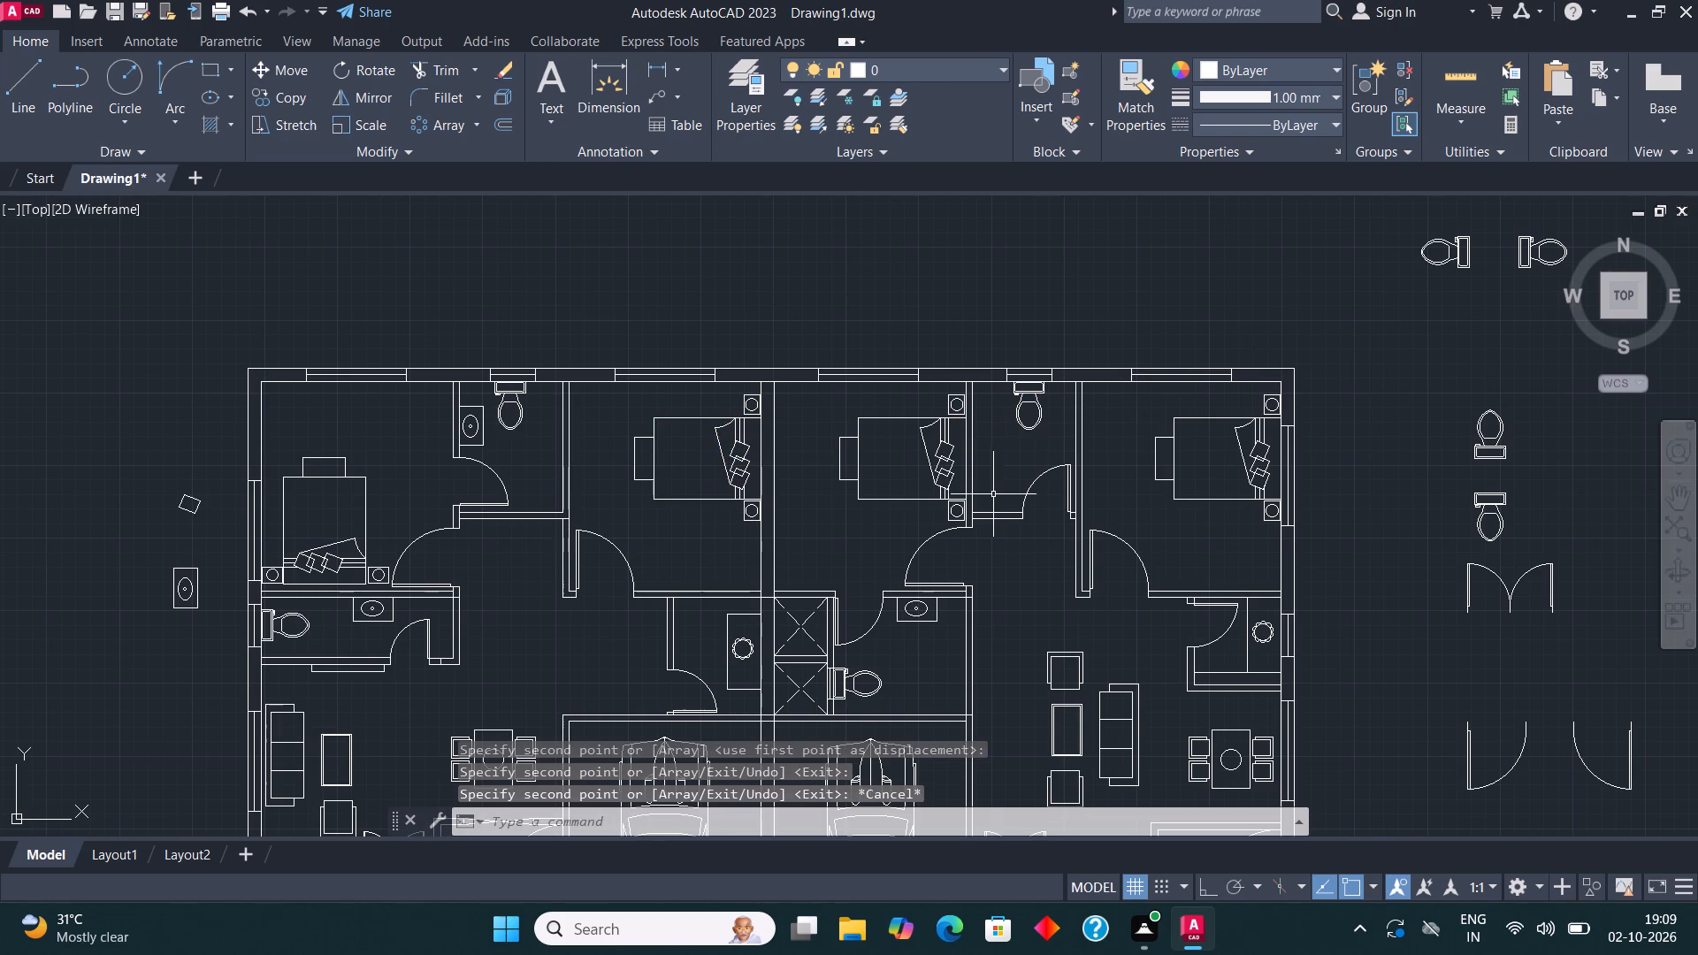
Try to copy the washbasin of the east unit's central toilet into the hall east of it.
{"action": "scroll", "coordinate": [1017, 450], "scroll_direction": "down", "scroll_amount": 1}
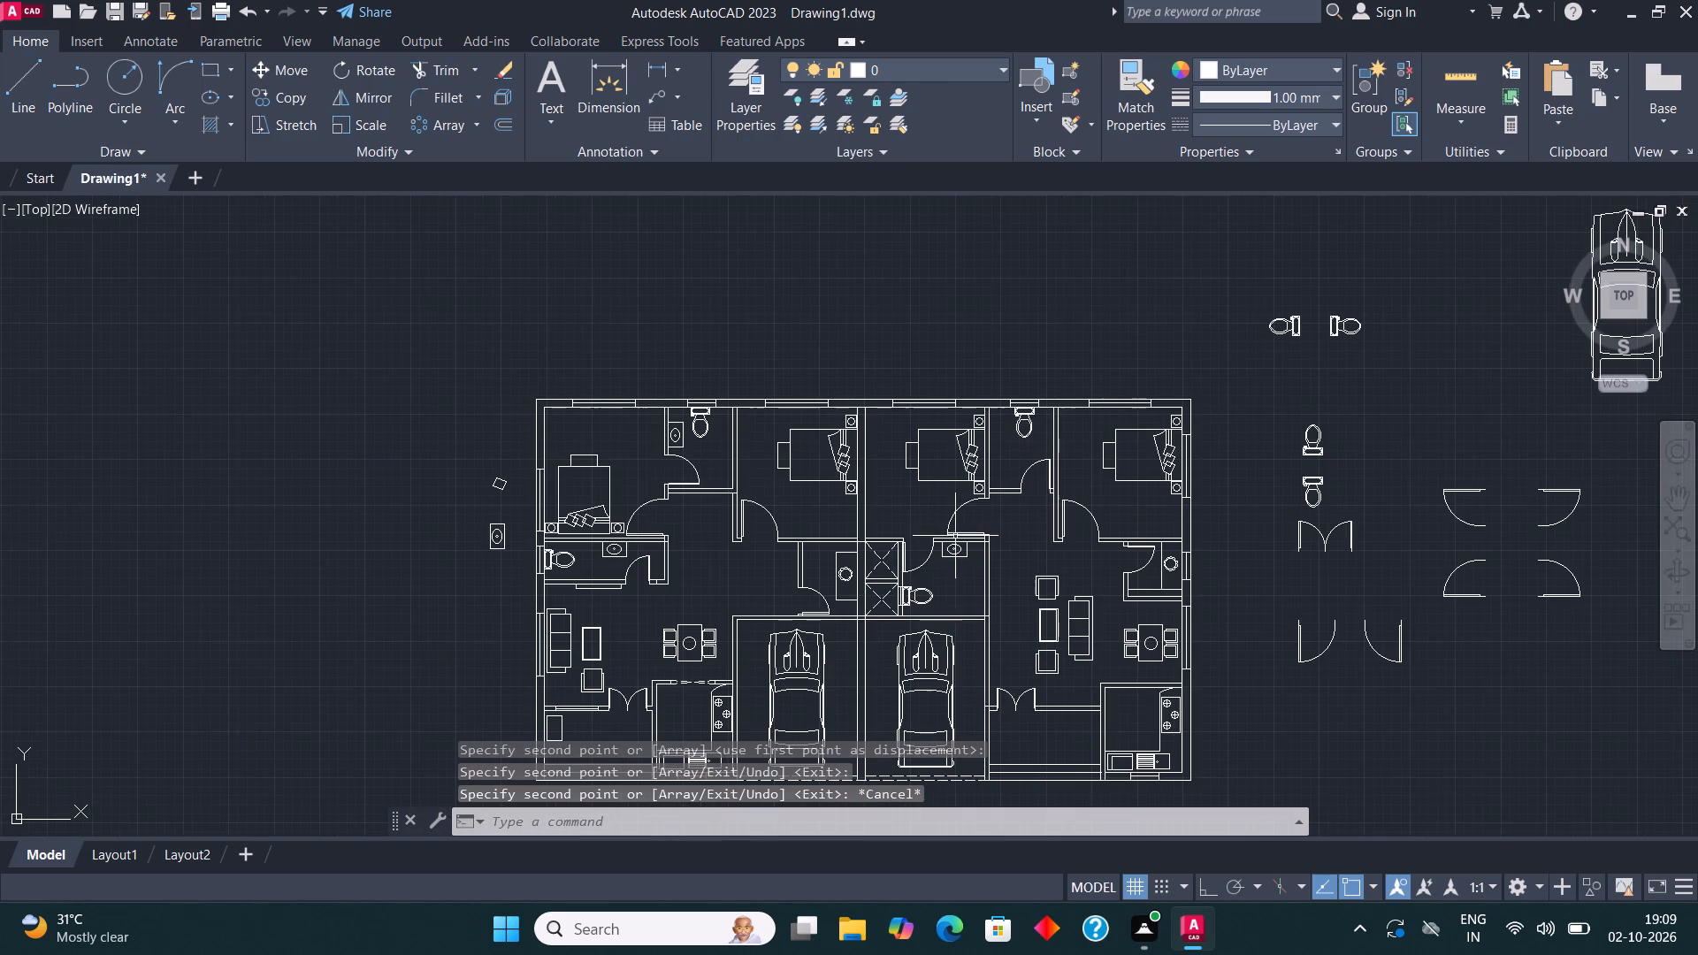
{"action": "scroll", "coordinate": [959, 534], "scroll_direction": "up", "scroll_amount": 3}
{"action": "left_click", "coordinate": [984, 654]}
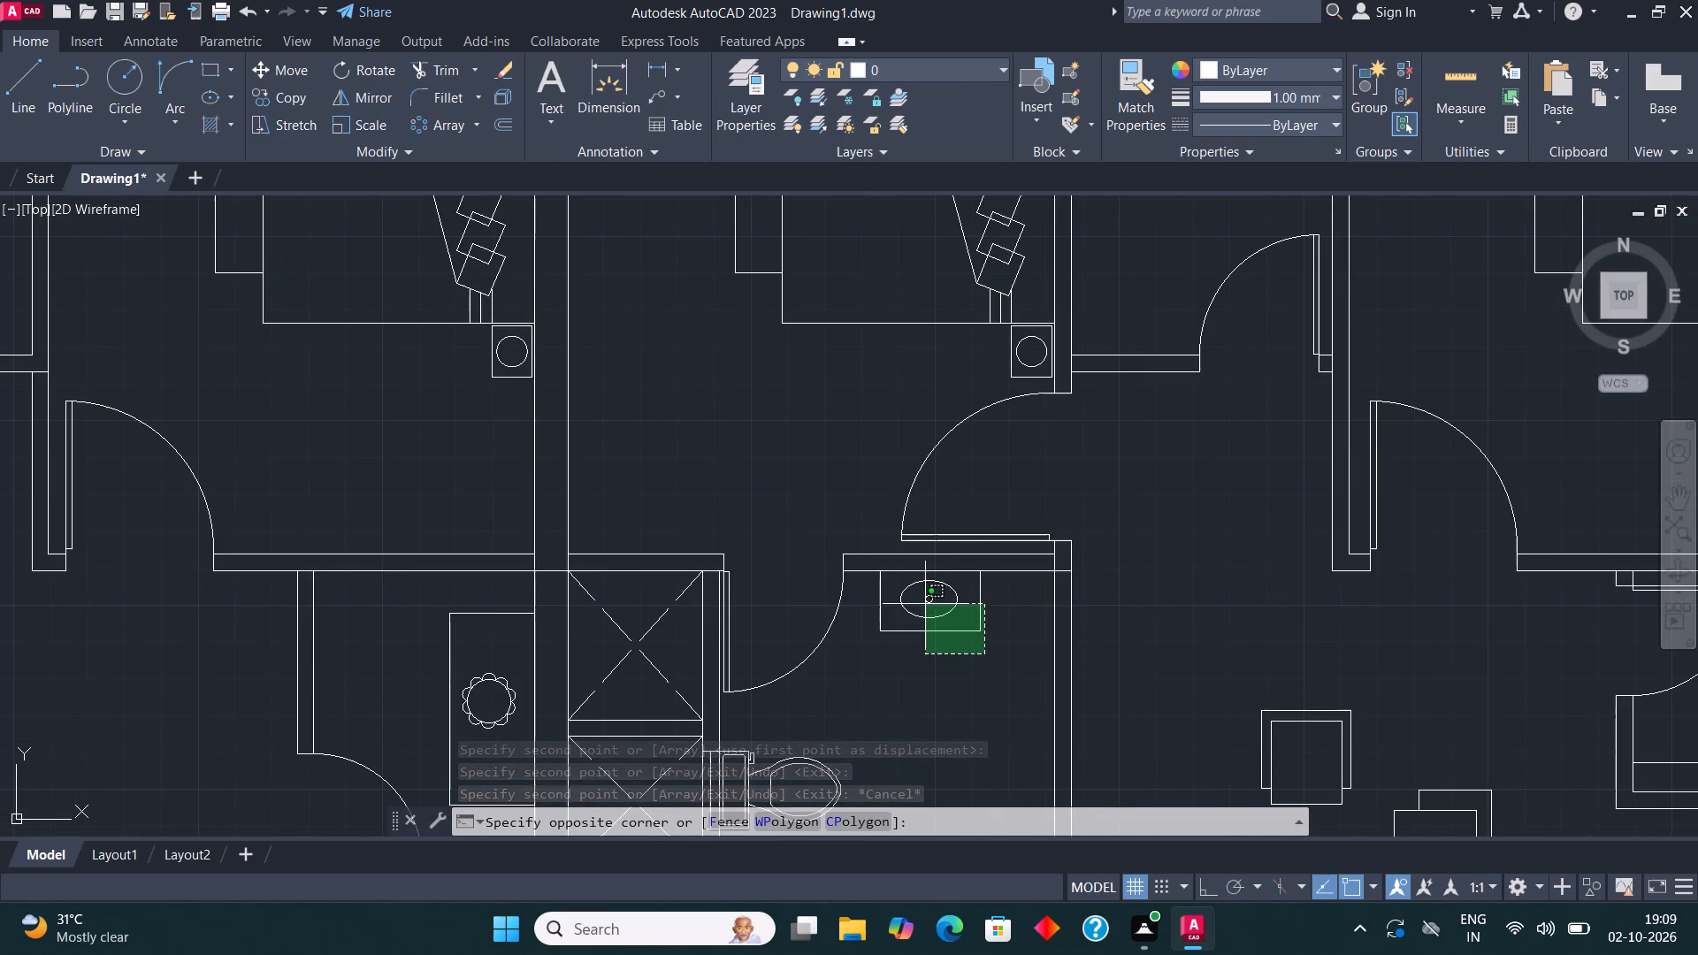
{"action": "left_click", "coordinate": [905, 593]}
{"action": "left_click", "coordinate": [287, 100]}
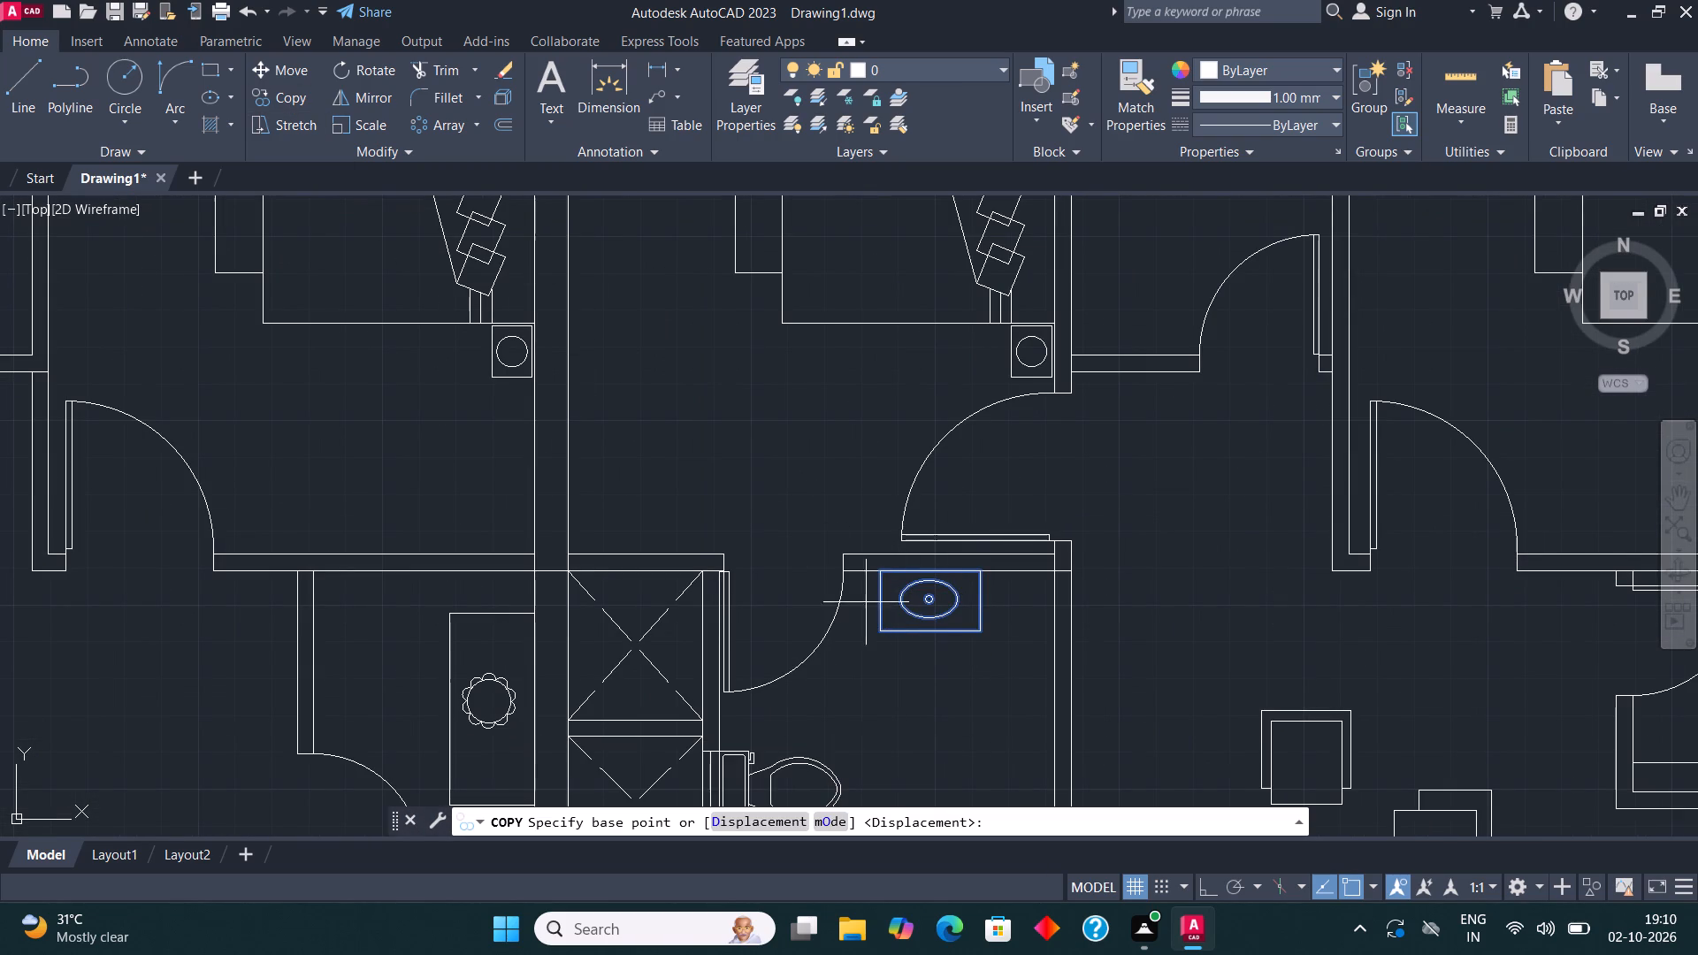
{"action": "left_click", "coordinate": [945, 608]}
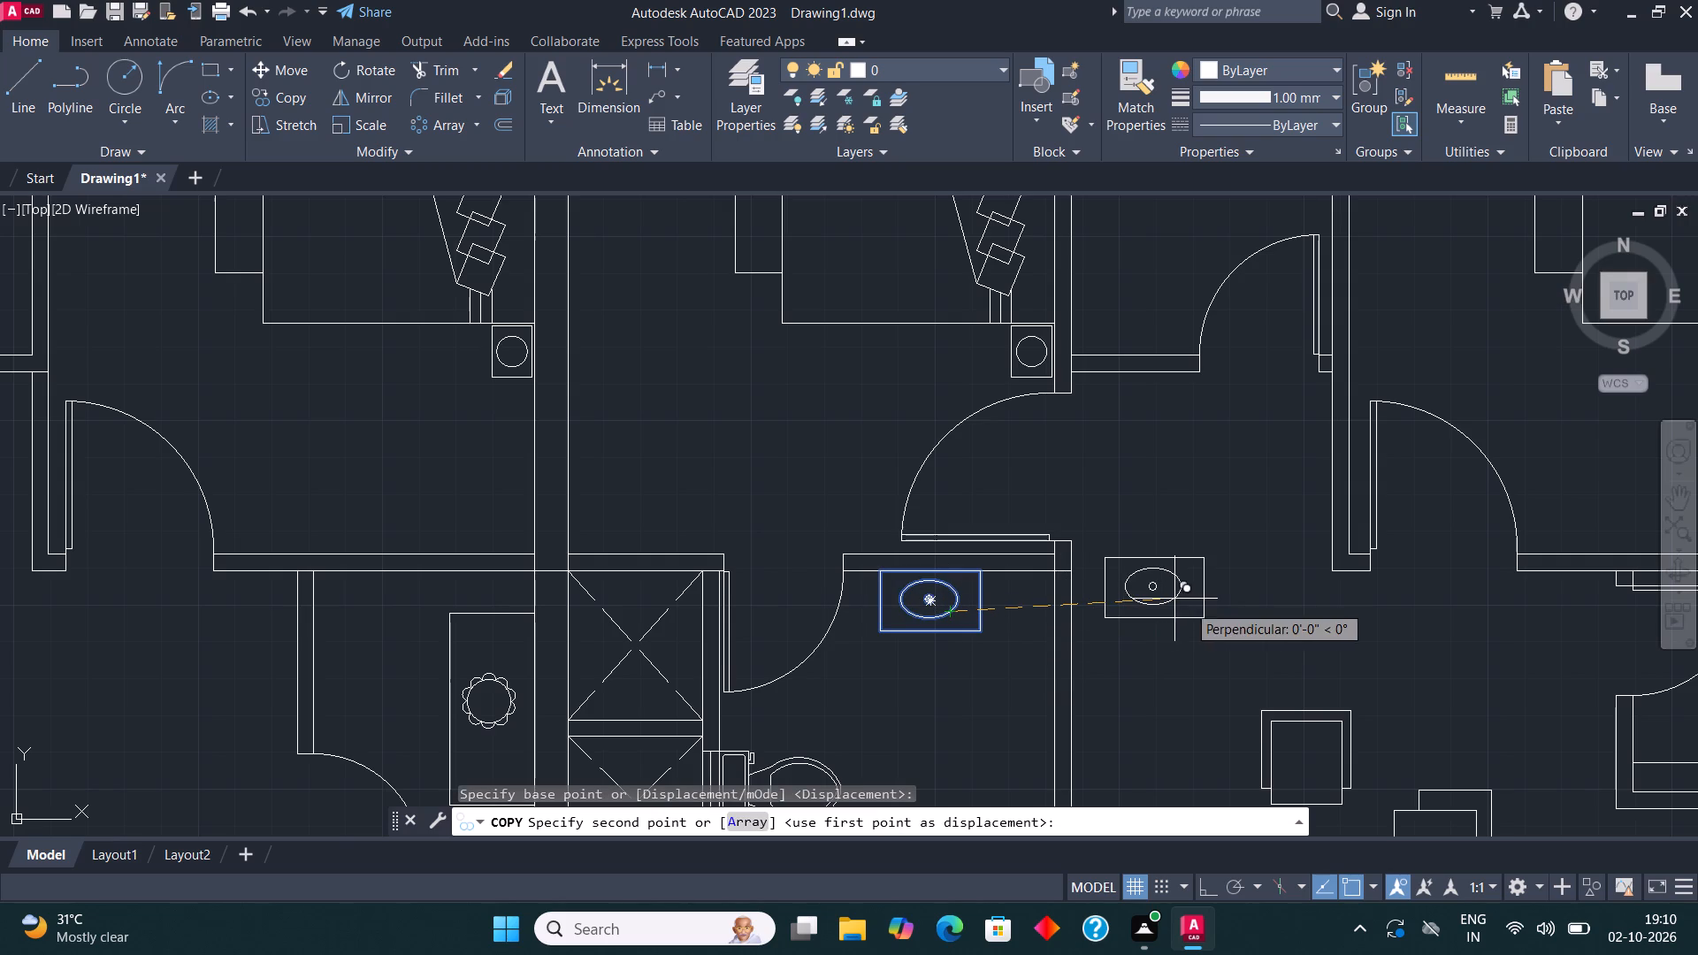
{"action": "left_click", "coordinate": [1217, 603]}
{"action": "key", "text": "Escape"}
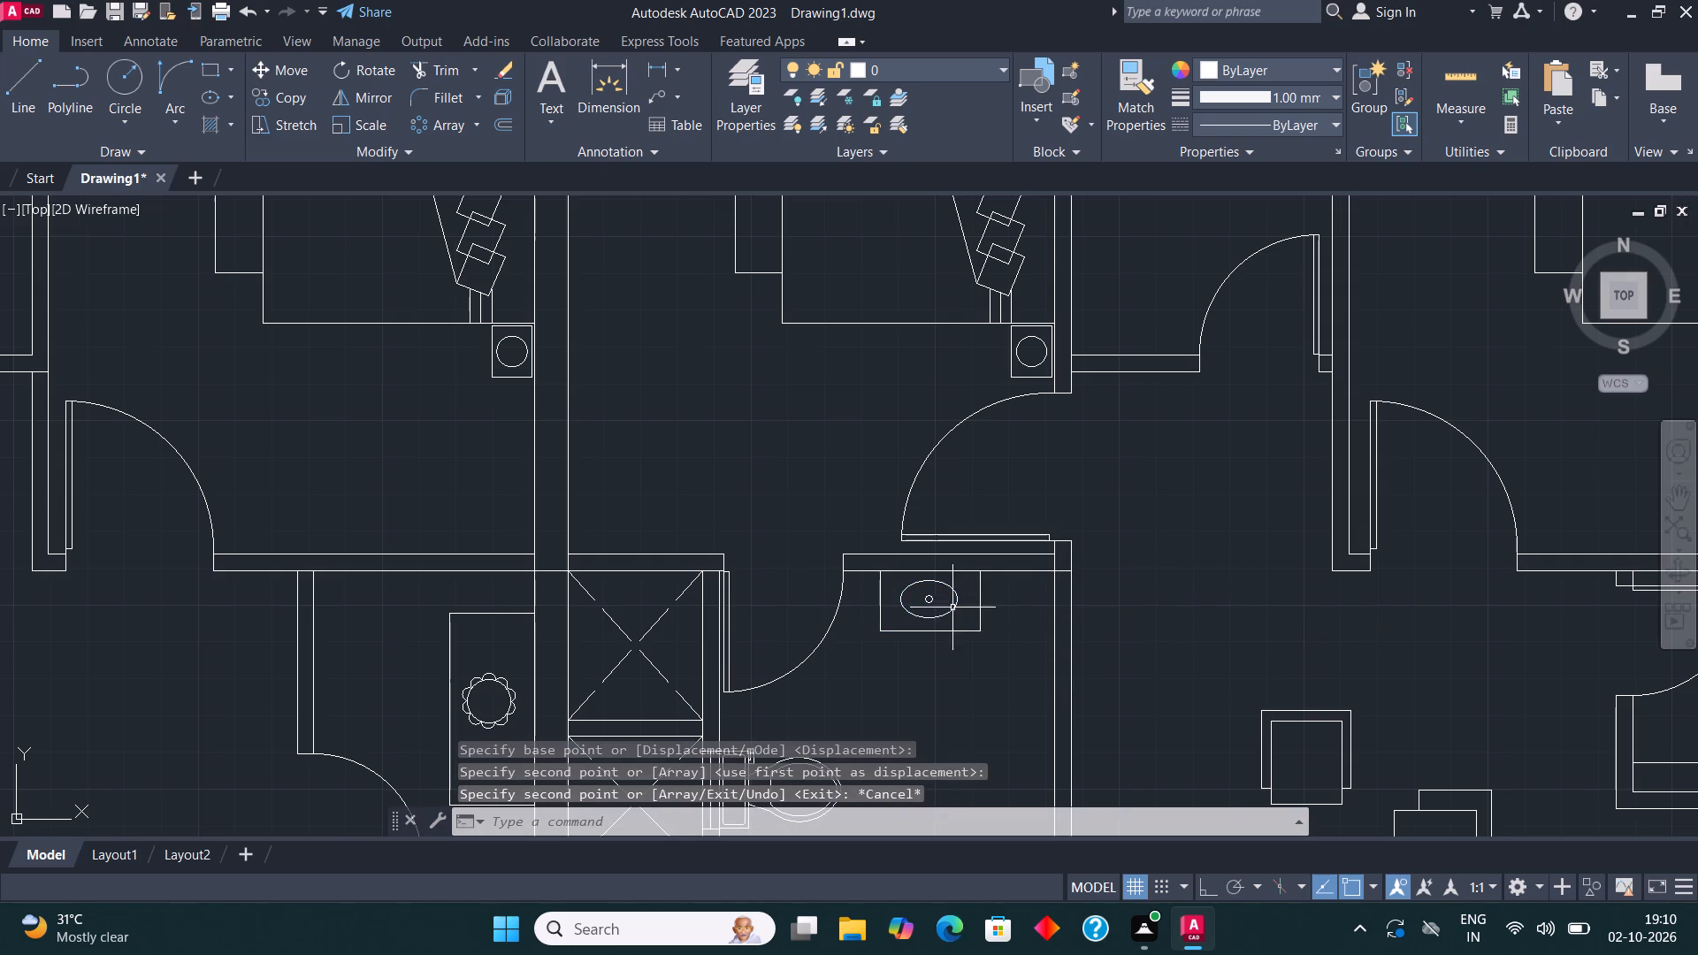
Copy the washbasin of the east unit's central toilet into the open hall just east of that toilet.
{"action": "left_click_drag", "start_coordinate": [965, 661], "coordinate": [956, 654]}
{"action": "left_click", "coordinate": [917, 592]}
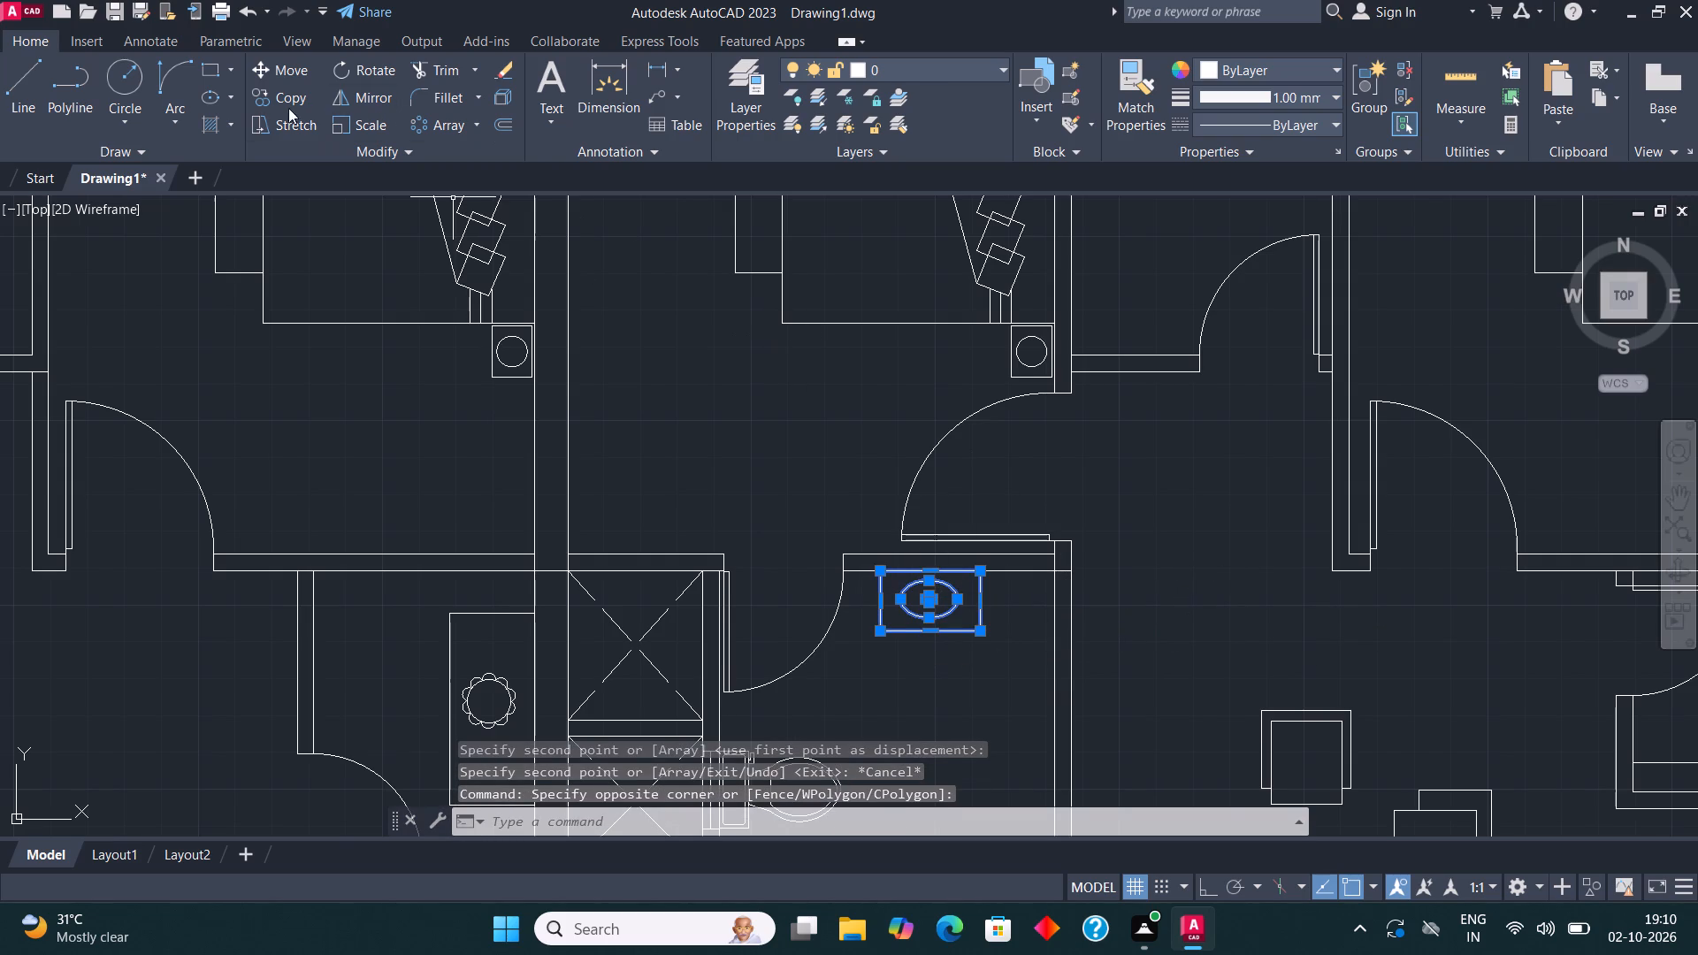
{"action": "left_click", "coordinate": [280, 97]}
{"action": "left_click", "coordinate": [895, 600]}
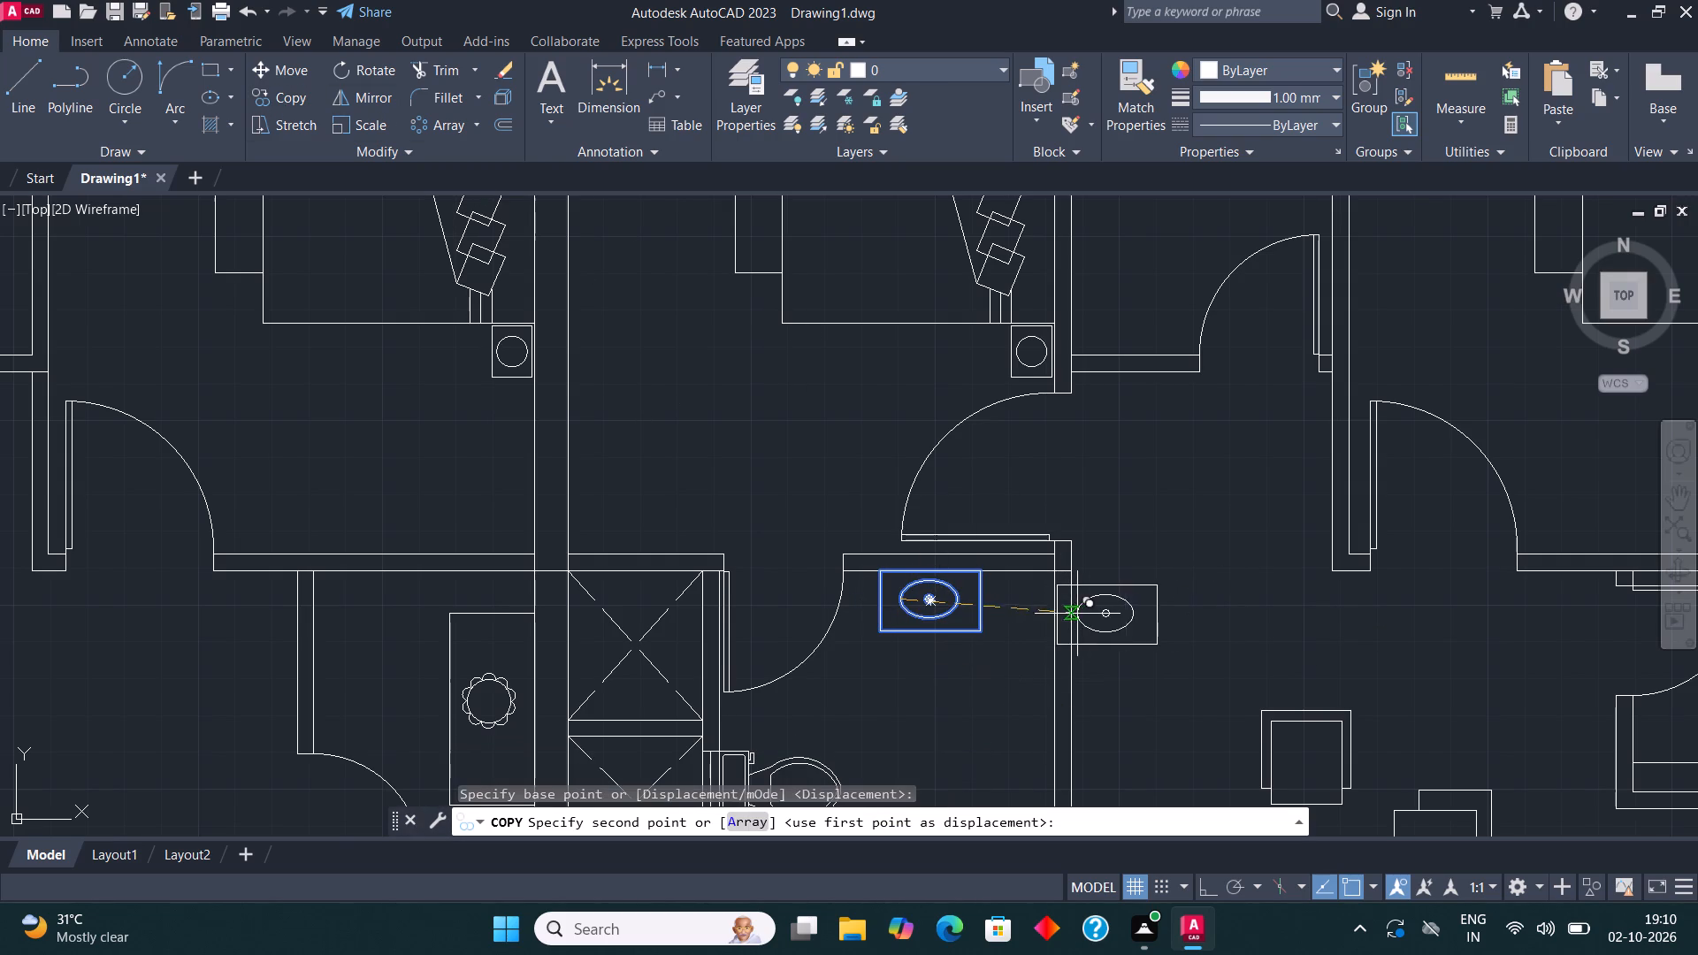
{"action": "left_click", "coordinate": [1141, 589]}
{"action": "key", "text": "Escape"}
Rotate the washbasin copy in the hall by 180 degrees with Ortho on.
{"action": "left_click", "coordinate": [1252, 628]}
{"action": "left_click", "coordinate": [1104, 513]}
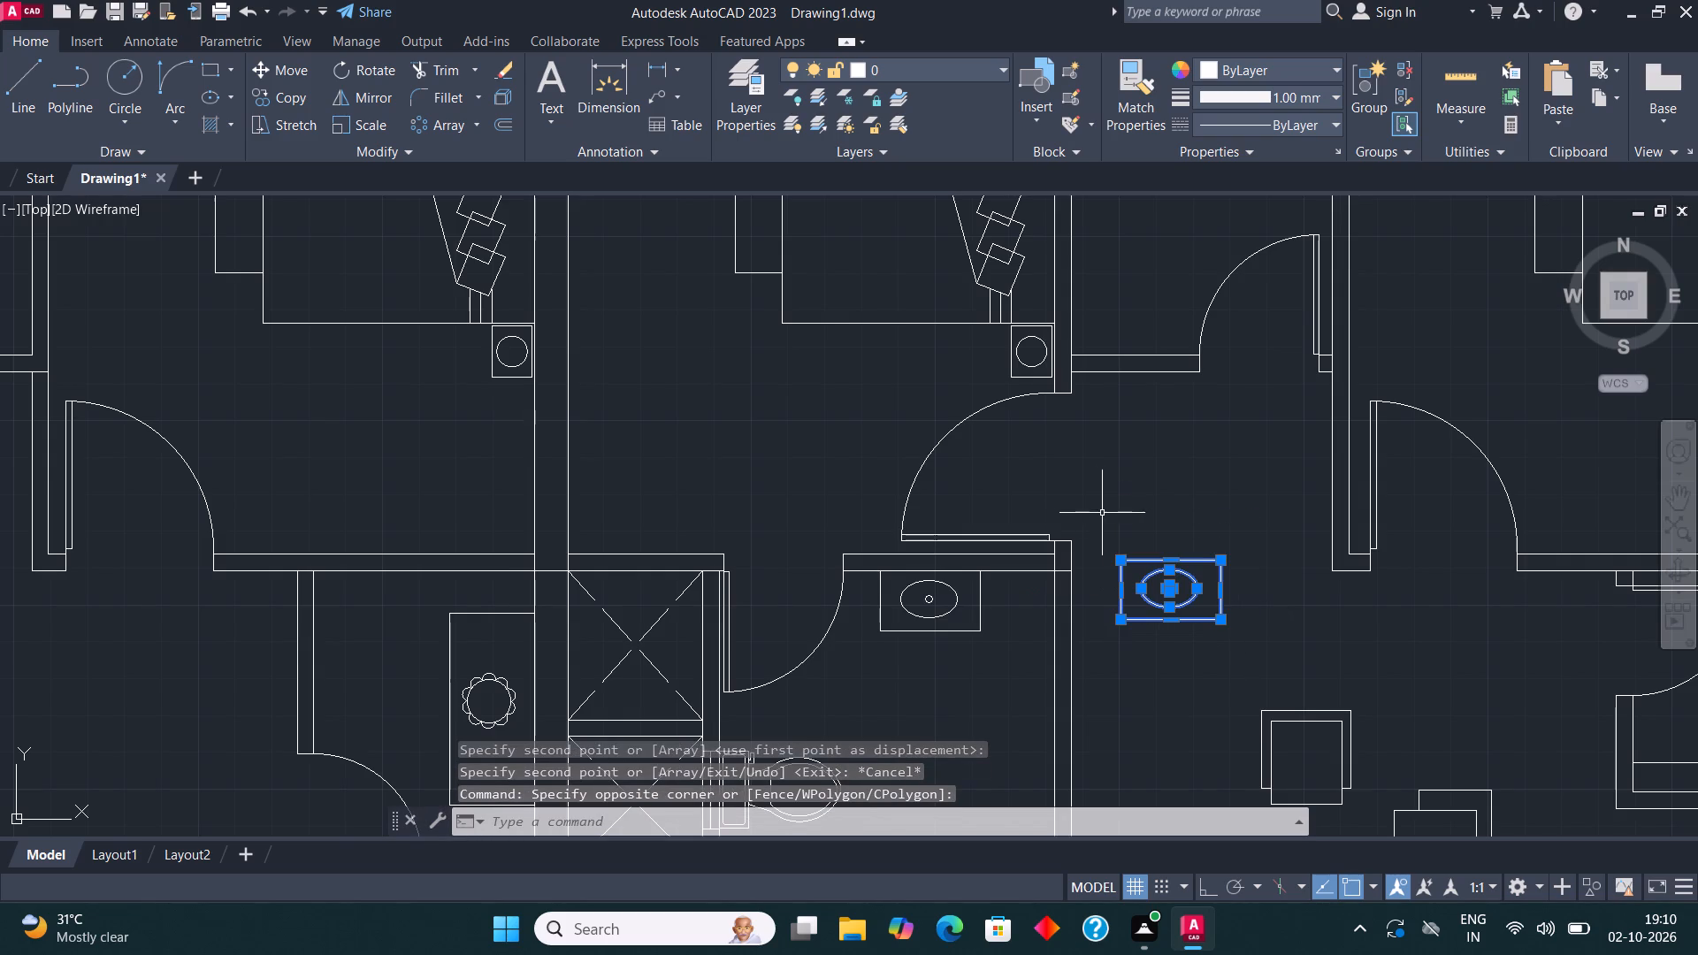
{"action": "left_click", "coordinate": [380, 61]}
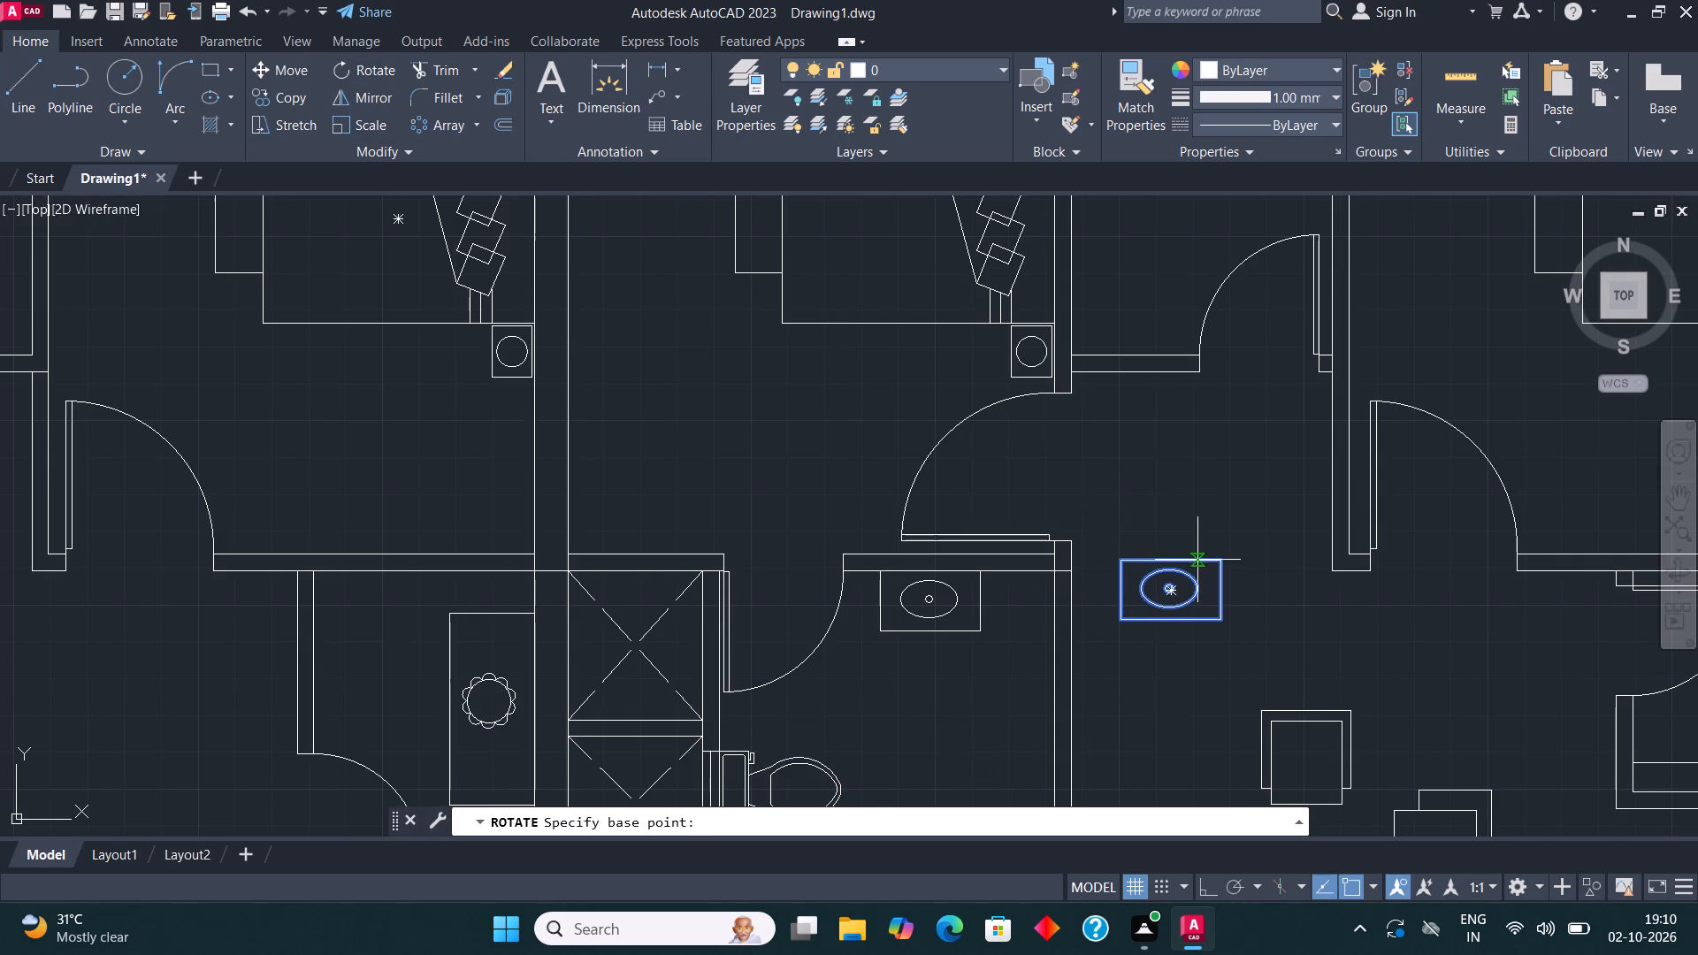
{"action": "left_click", "coordinate": [1163, 516]}
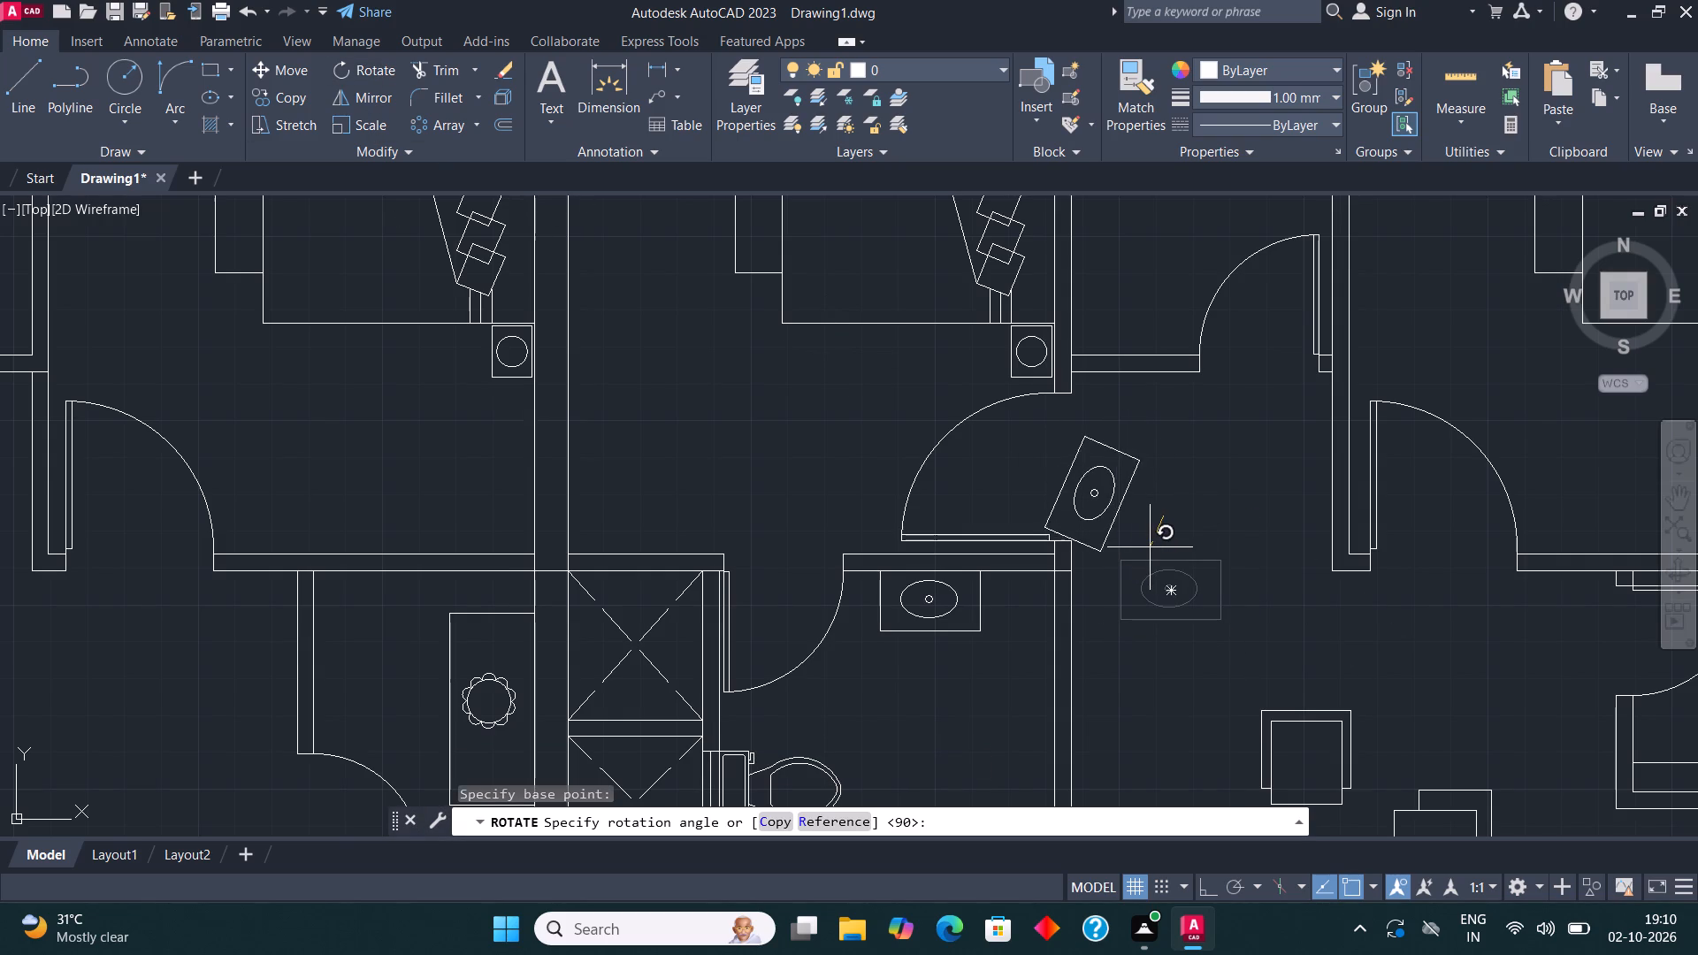
{"action": "key", "text": "F8"}
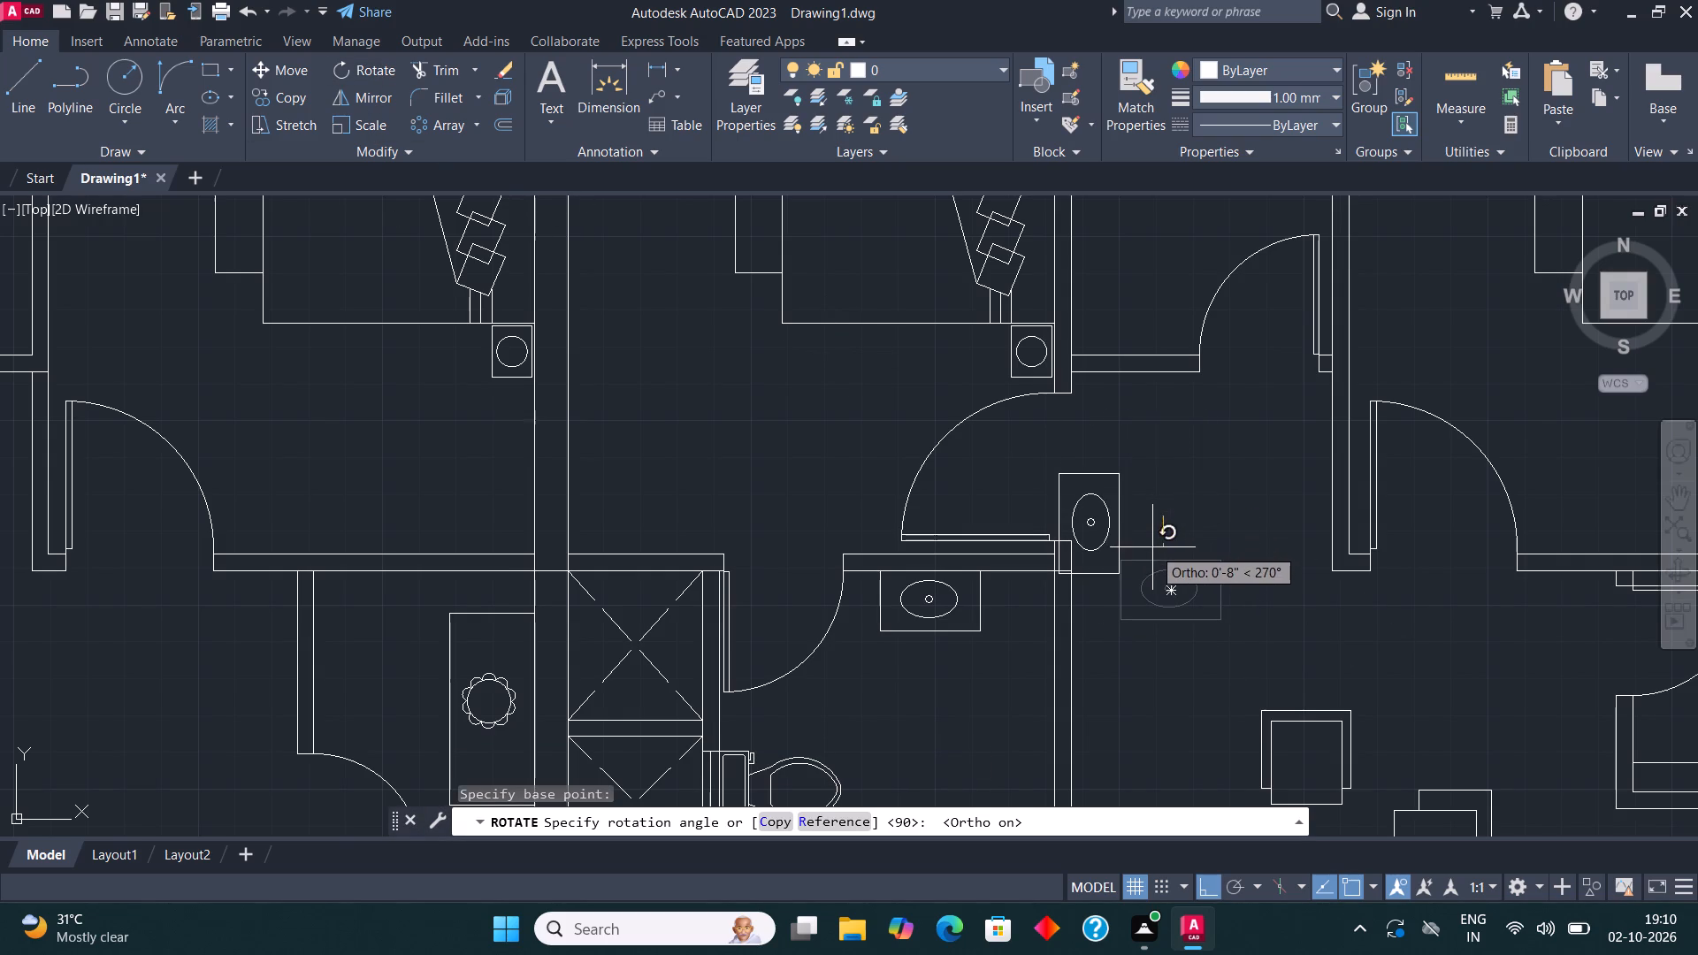
{"action": "left_click", "coordinate": [1143, 516]}
Move the rotated washbasin, with Ortho off, into the southwest corner of the east unit's north toilet.
{"action": "middle_click_drag", "start_coordinate": [1169, 512], "coordinate": [1168, 699]}
{"action": "left_click", "coordinate": [1262, 688]}
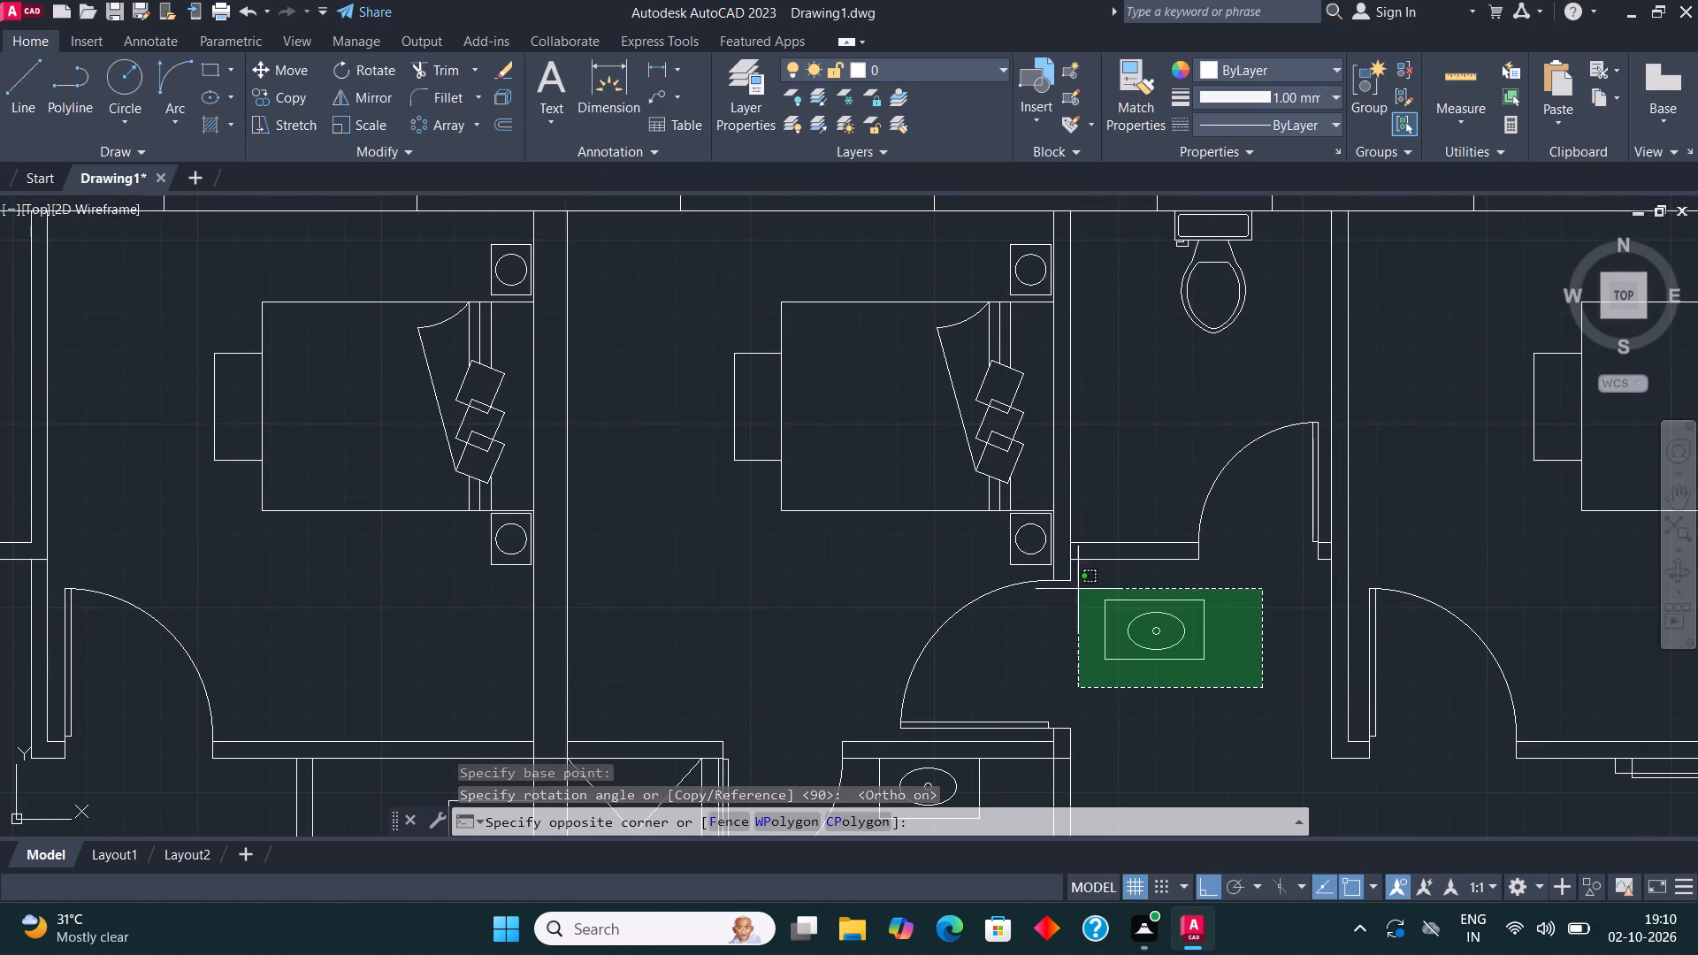
{"action": "left_click", "coordinate": [1087, 600]}
{"action": "left_click", "coordinate": [282, 73]}
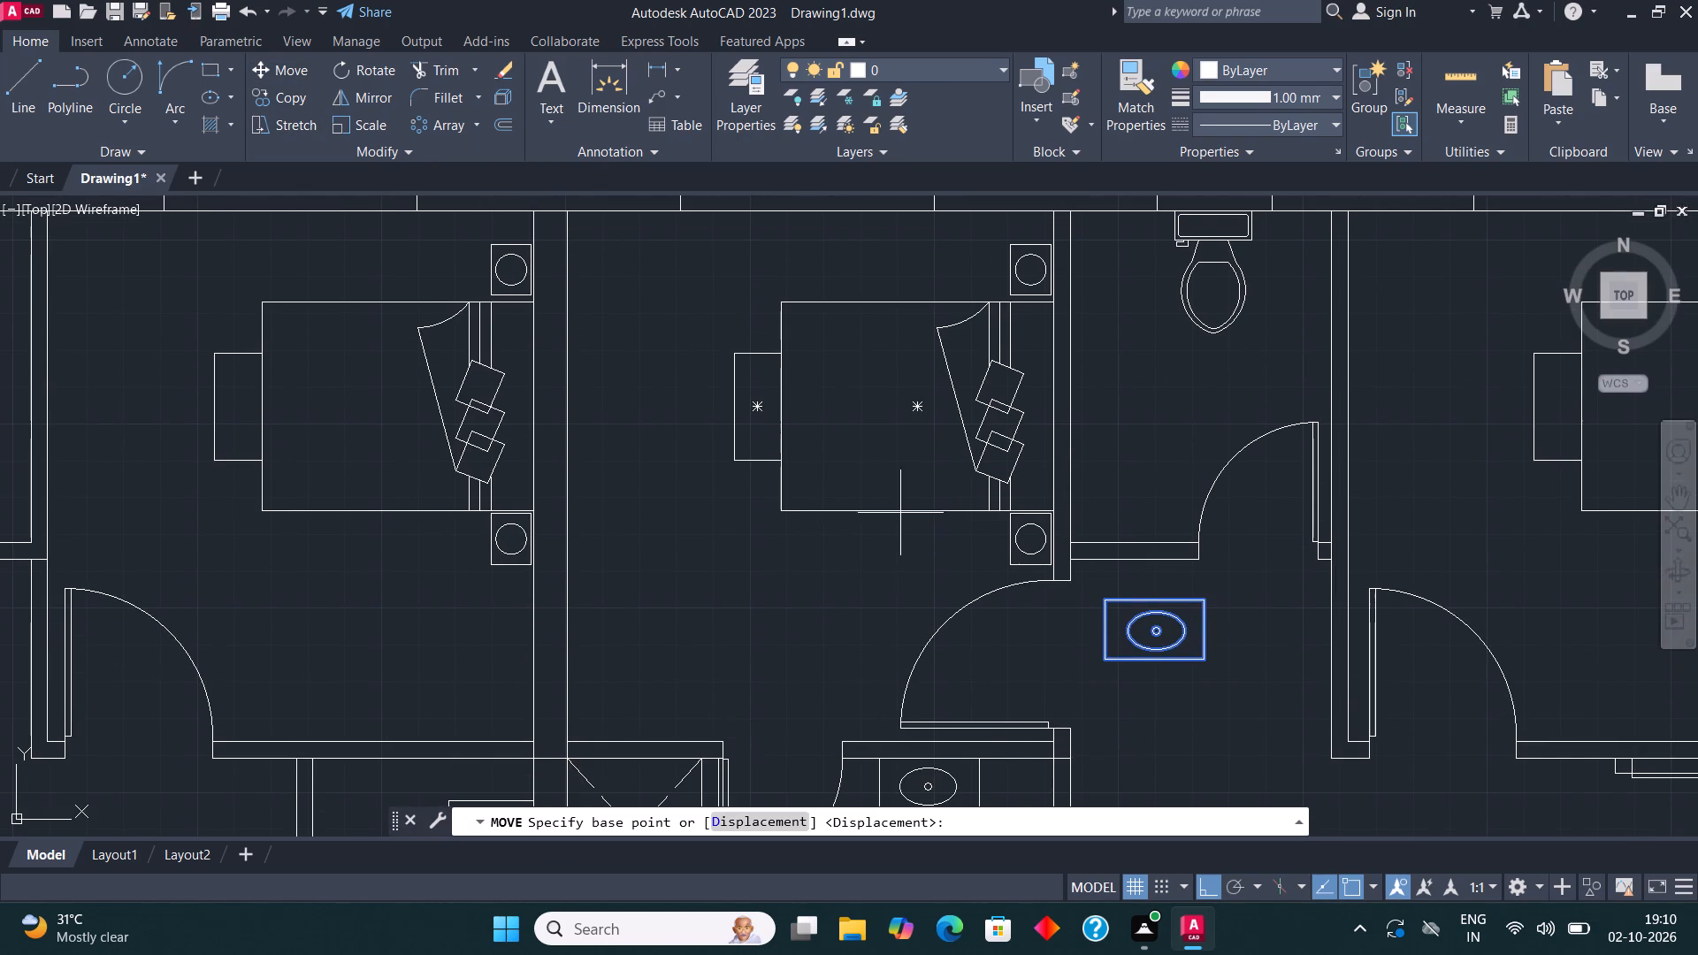
{"action": "left_click", "coordinate": [1107, 664]}
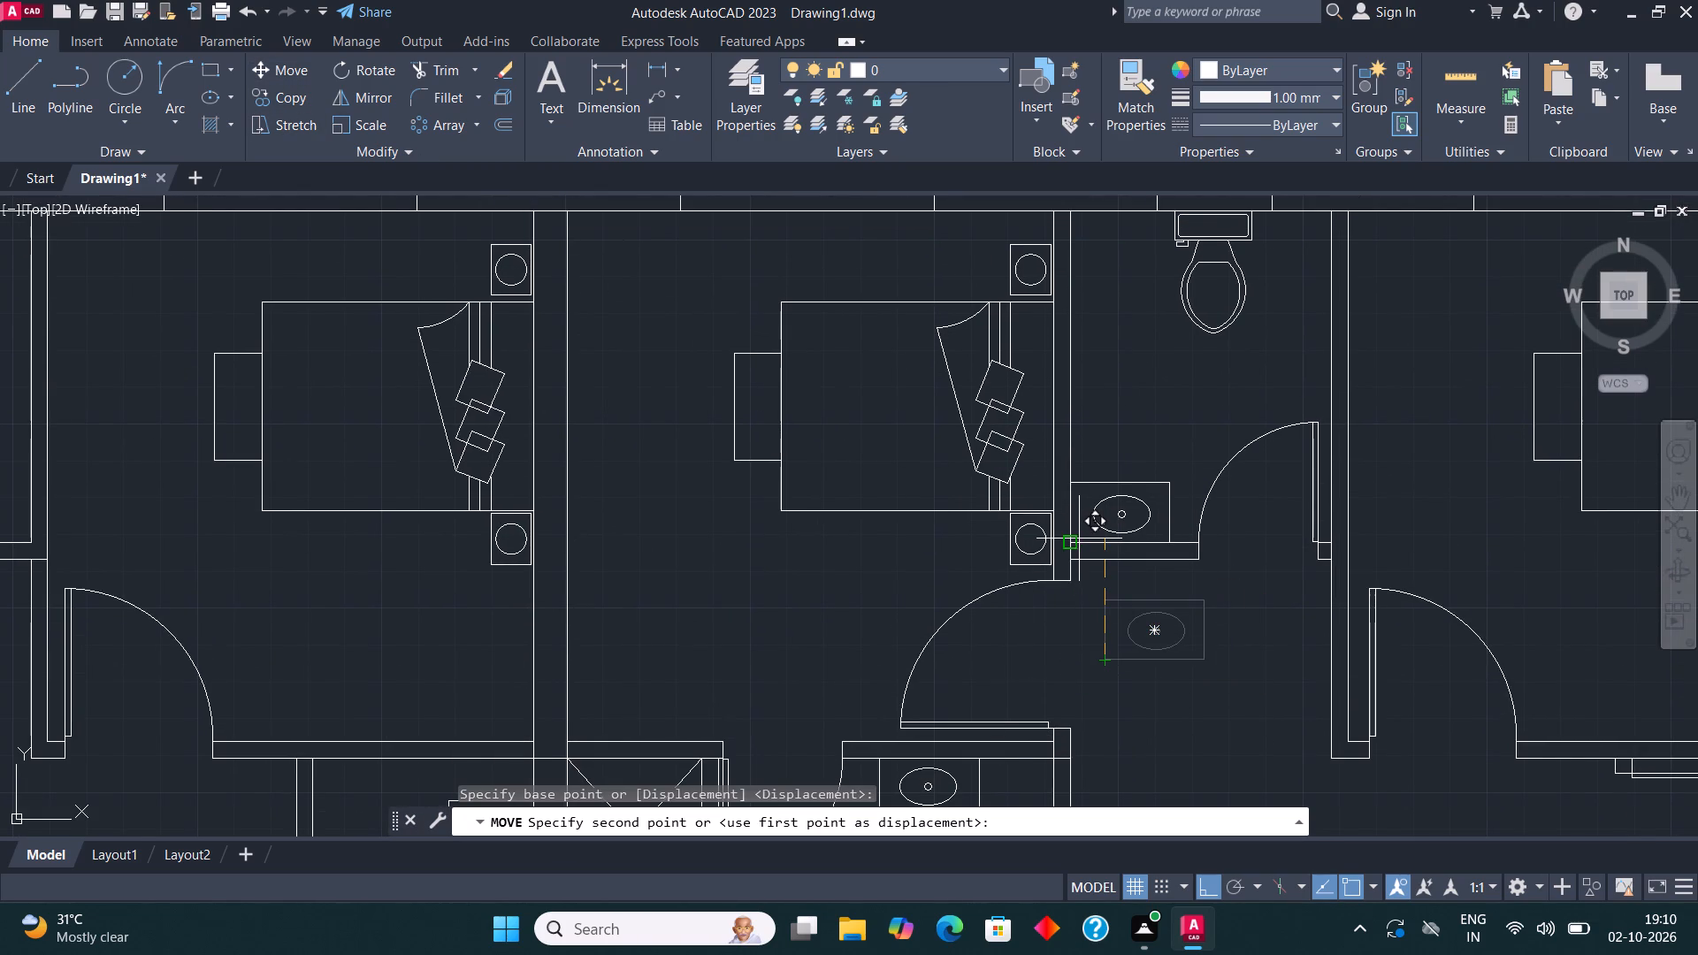
{"action": "key", "text": "F8"}
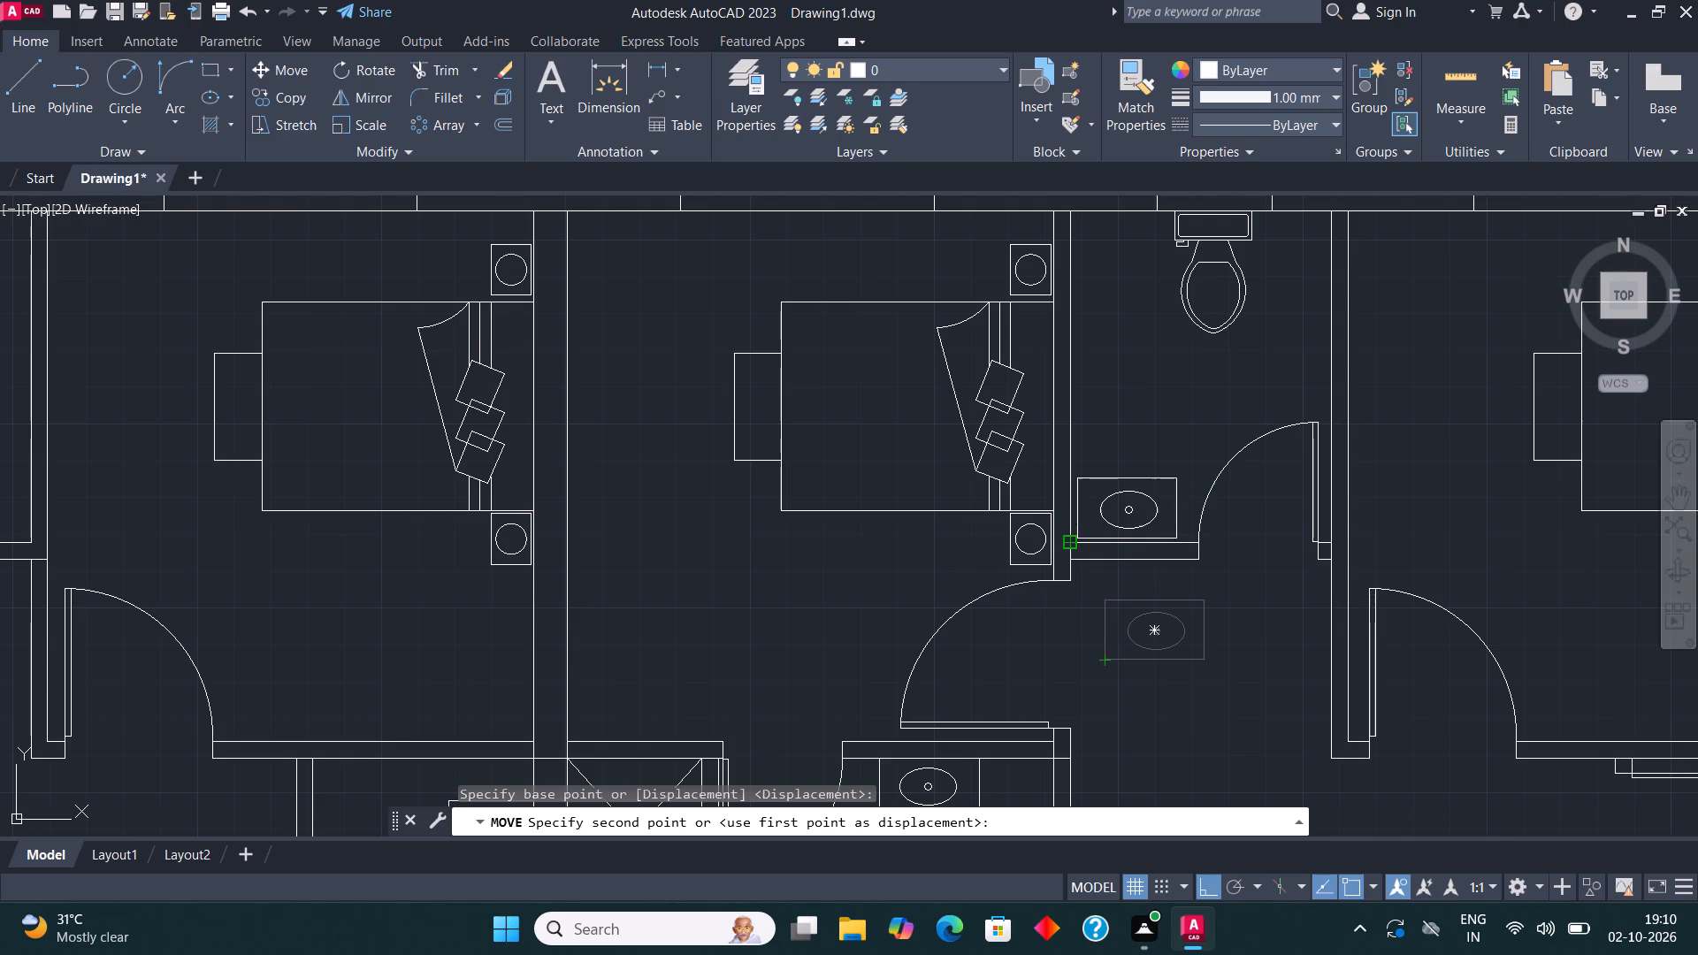
{"action": "left_click", "coordinate": [1075, 540]}
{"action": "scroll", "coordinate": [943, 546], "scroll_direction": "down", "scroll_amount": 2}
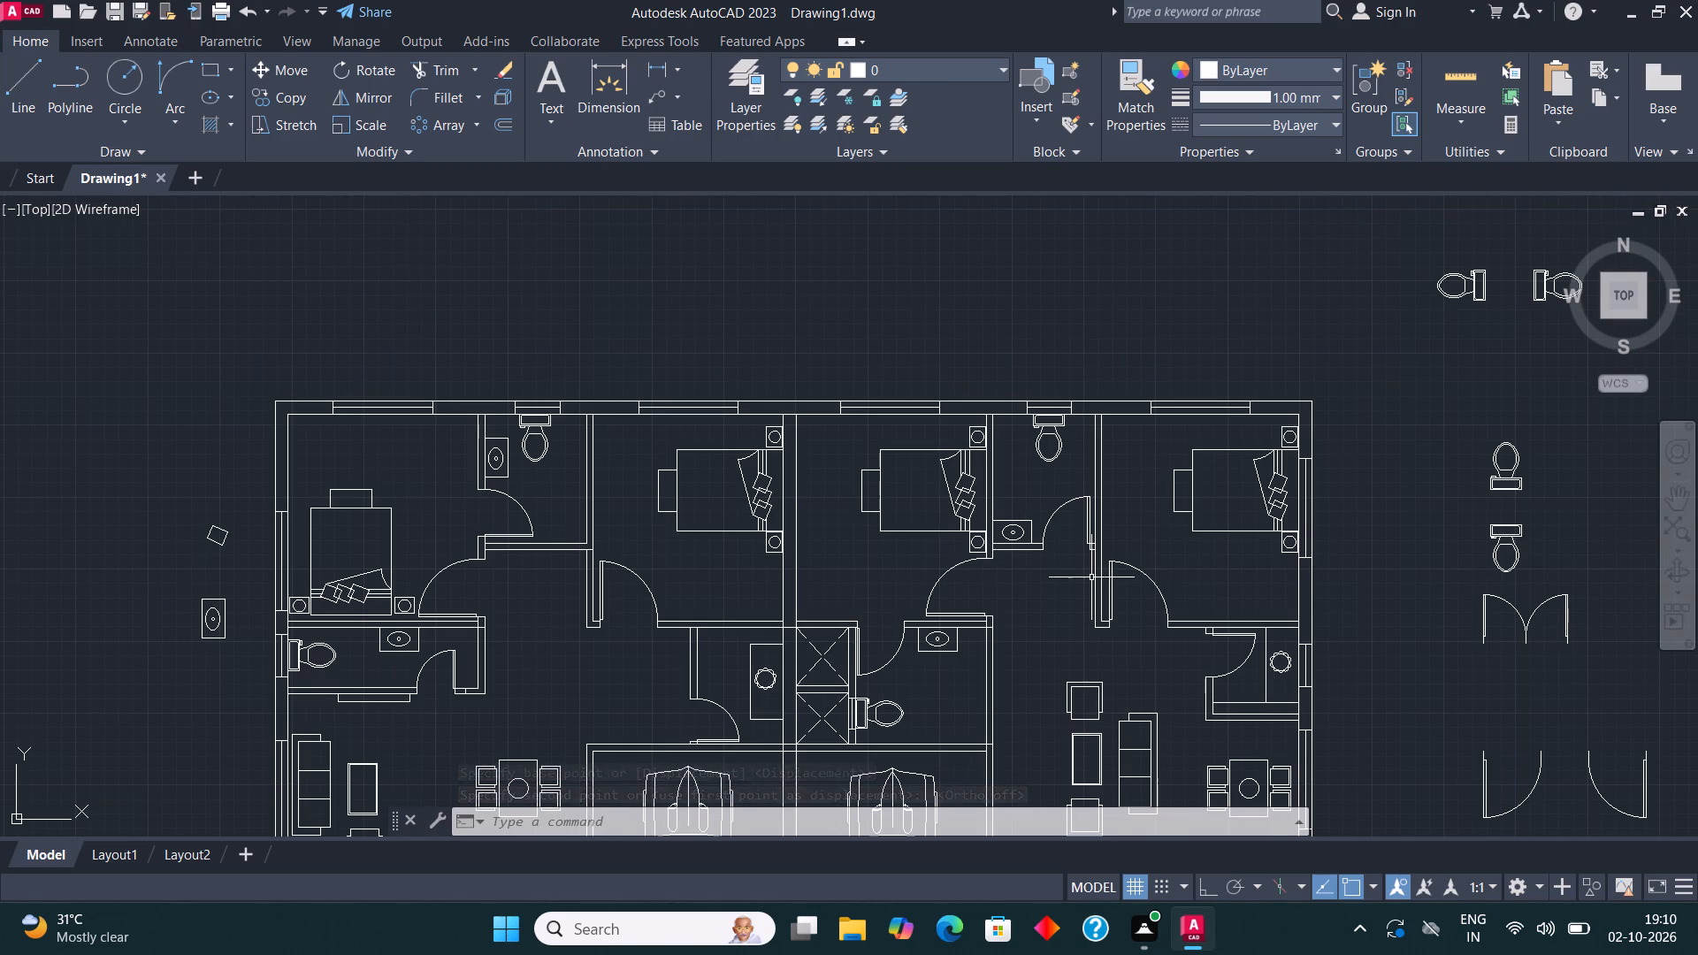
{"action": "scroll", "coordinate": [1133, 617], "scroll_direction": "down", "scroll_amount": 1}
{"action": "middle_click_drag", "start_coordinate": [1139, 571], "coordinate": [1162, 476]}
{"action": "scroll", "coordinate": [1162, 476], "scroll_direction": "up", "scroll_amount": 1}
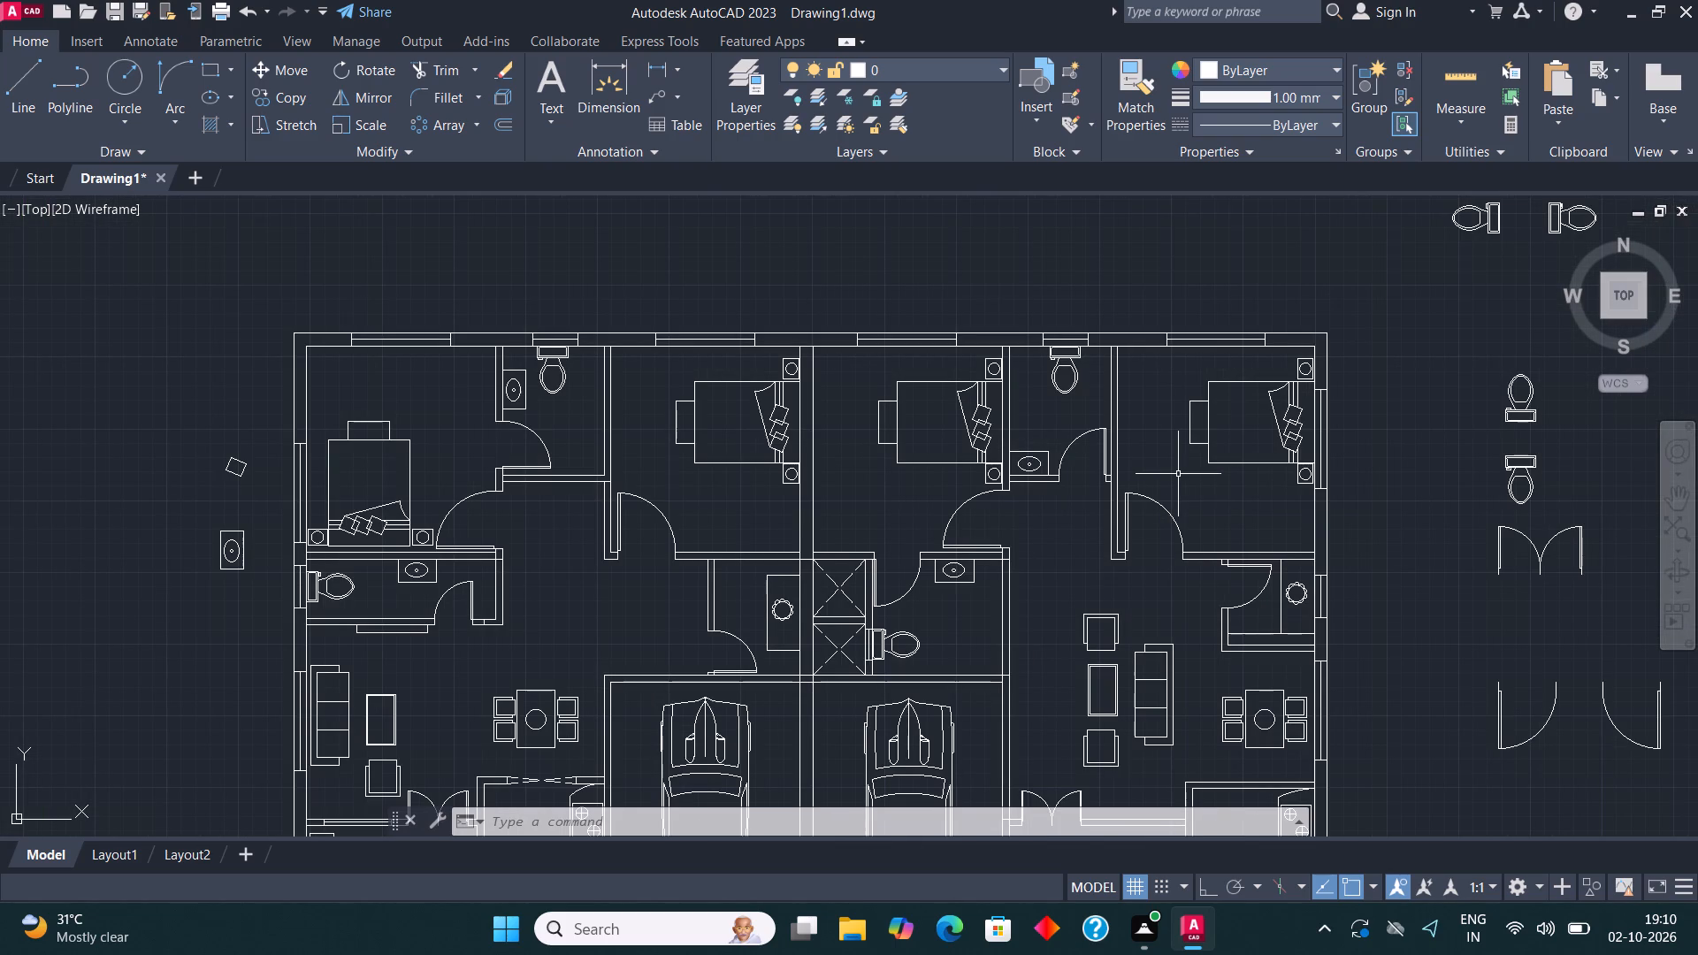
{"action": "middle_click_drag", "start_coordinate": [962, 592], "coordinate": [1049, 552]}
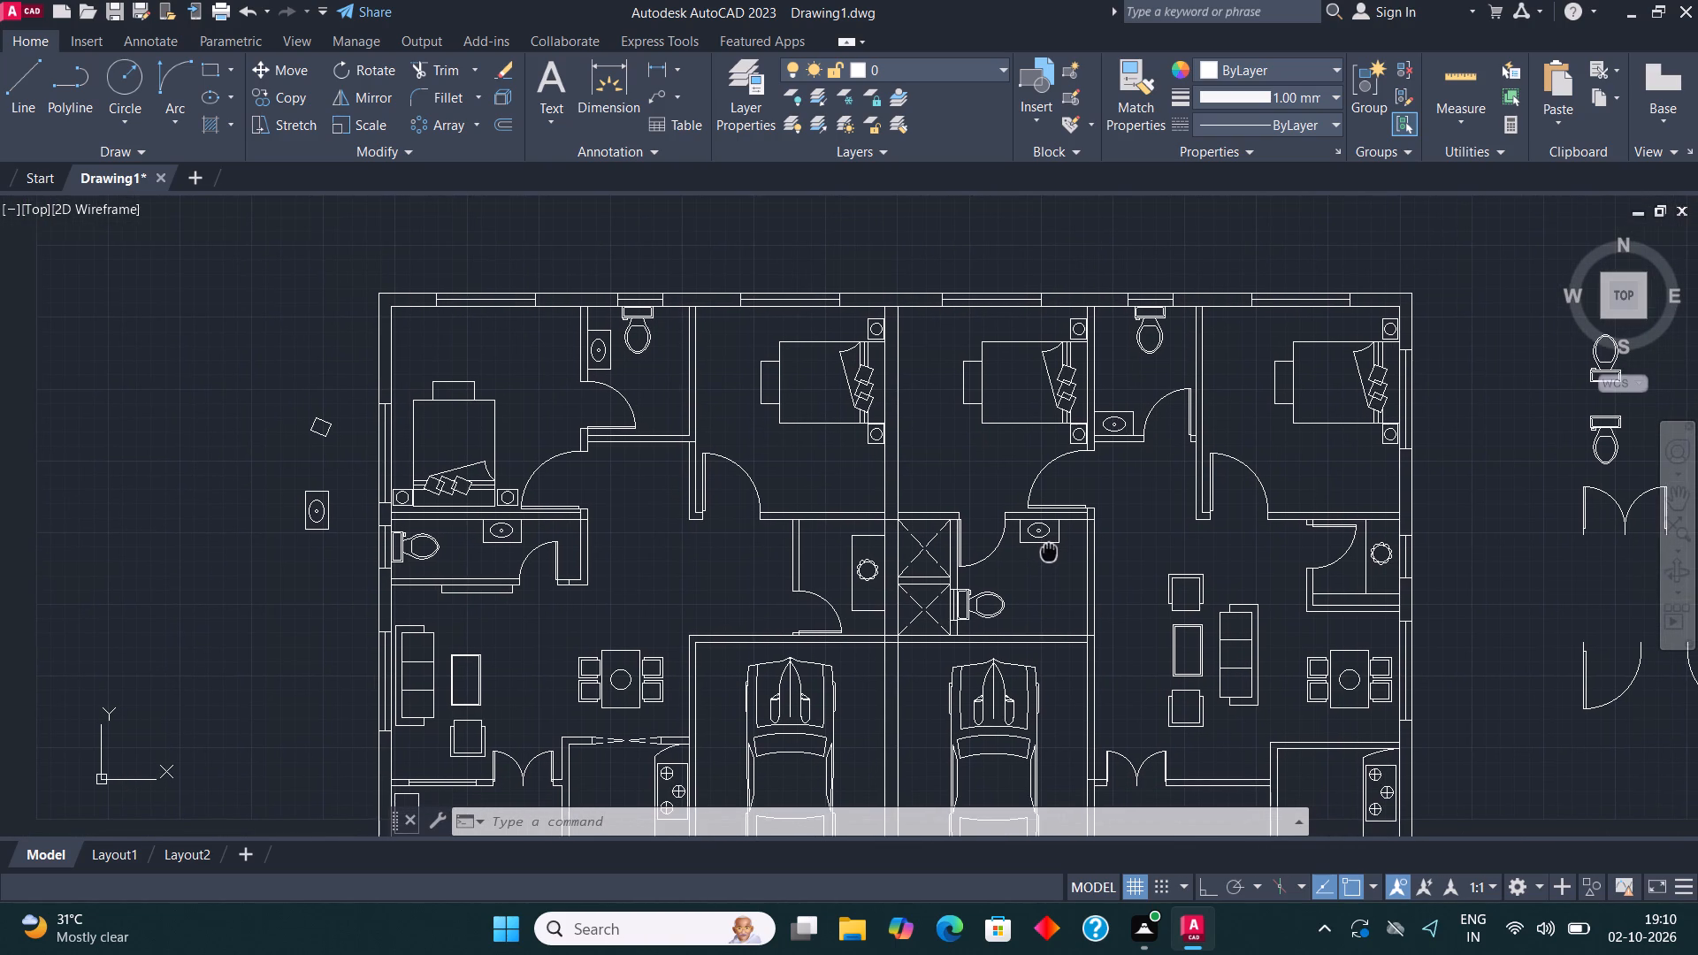
Delete the spare toilets, doors, car and window block lying outside the plan to the east.
{"action": "middle_click_drag", "start_coordinate": [1049, 552], "coordinate": [1049, 550]}
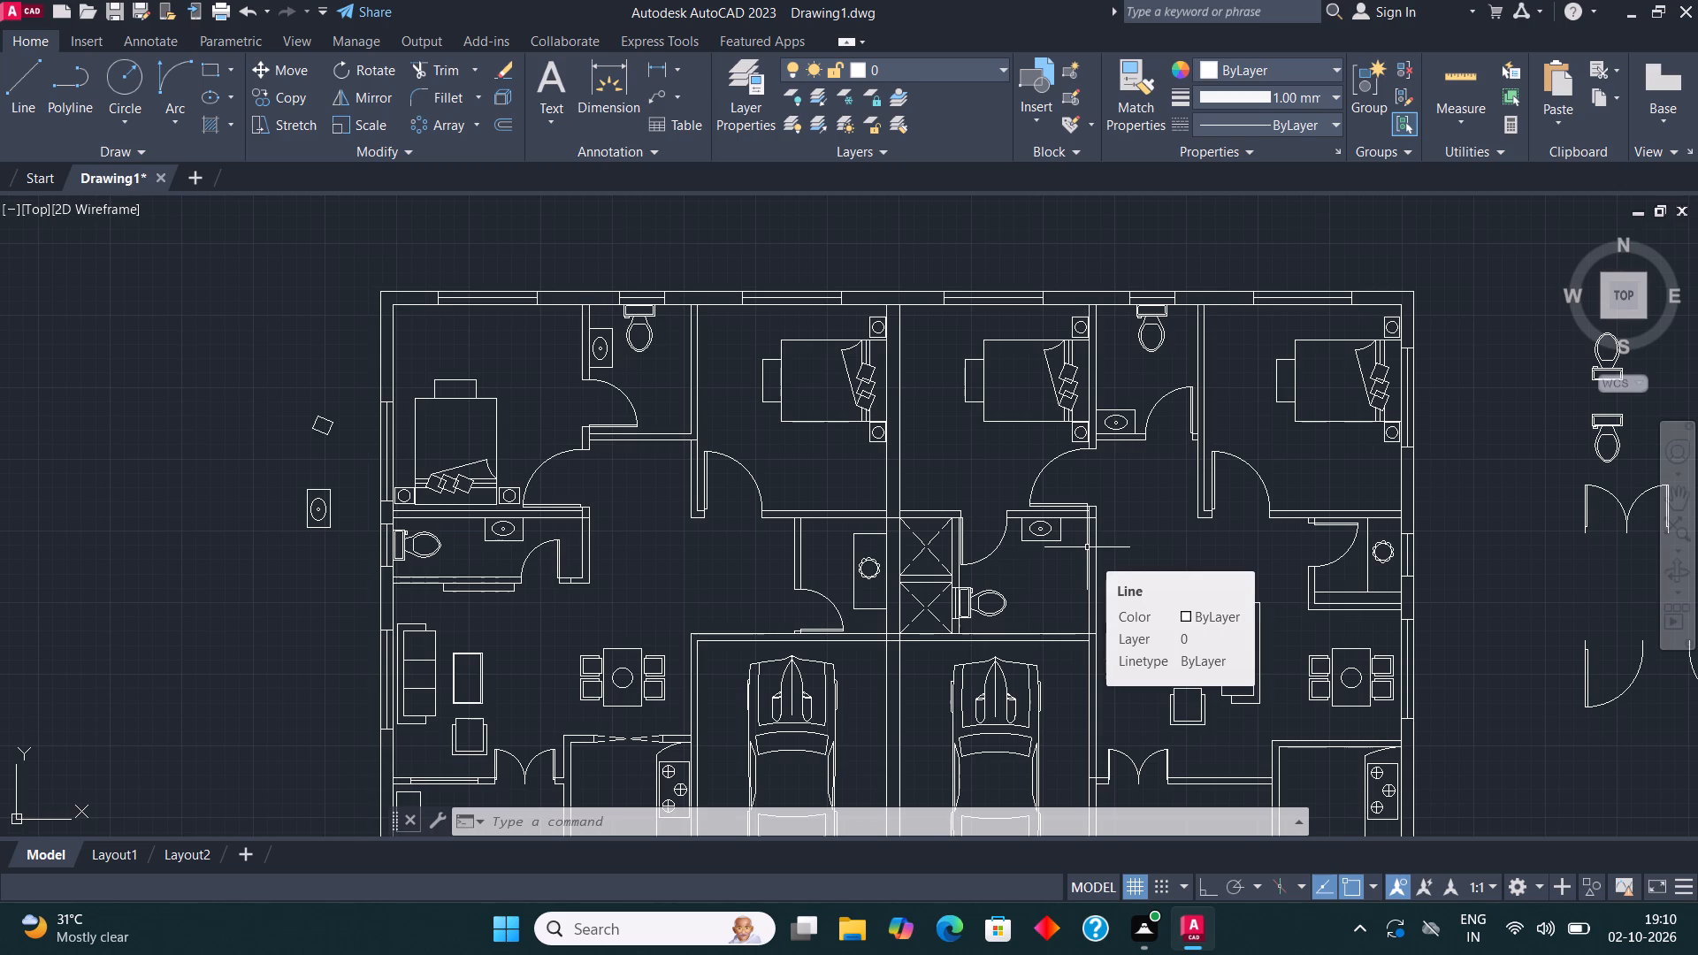
{"action": "middle_click_drag", "start_coordinate": [1028, 520], "coordinate": [1032, 290]}
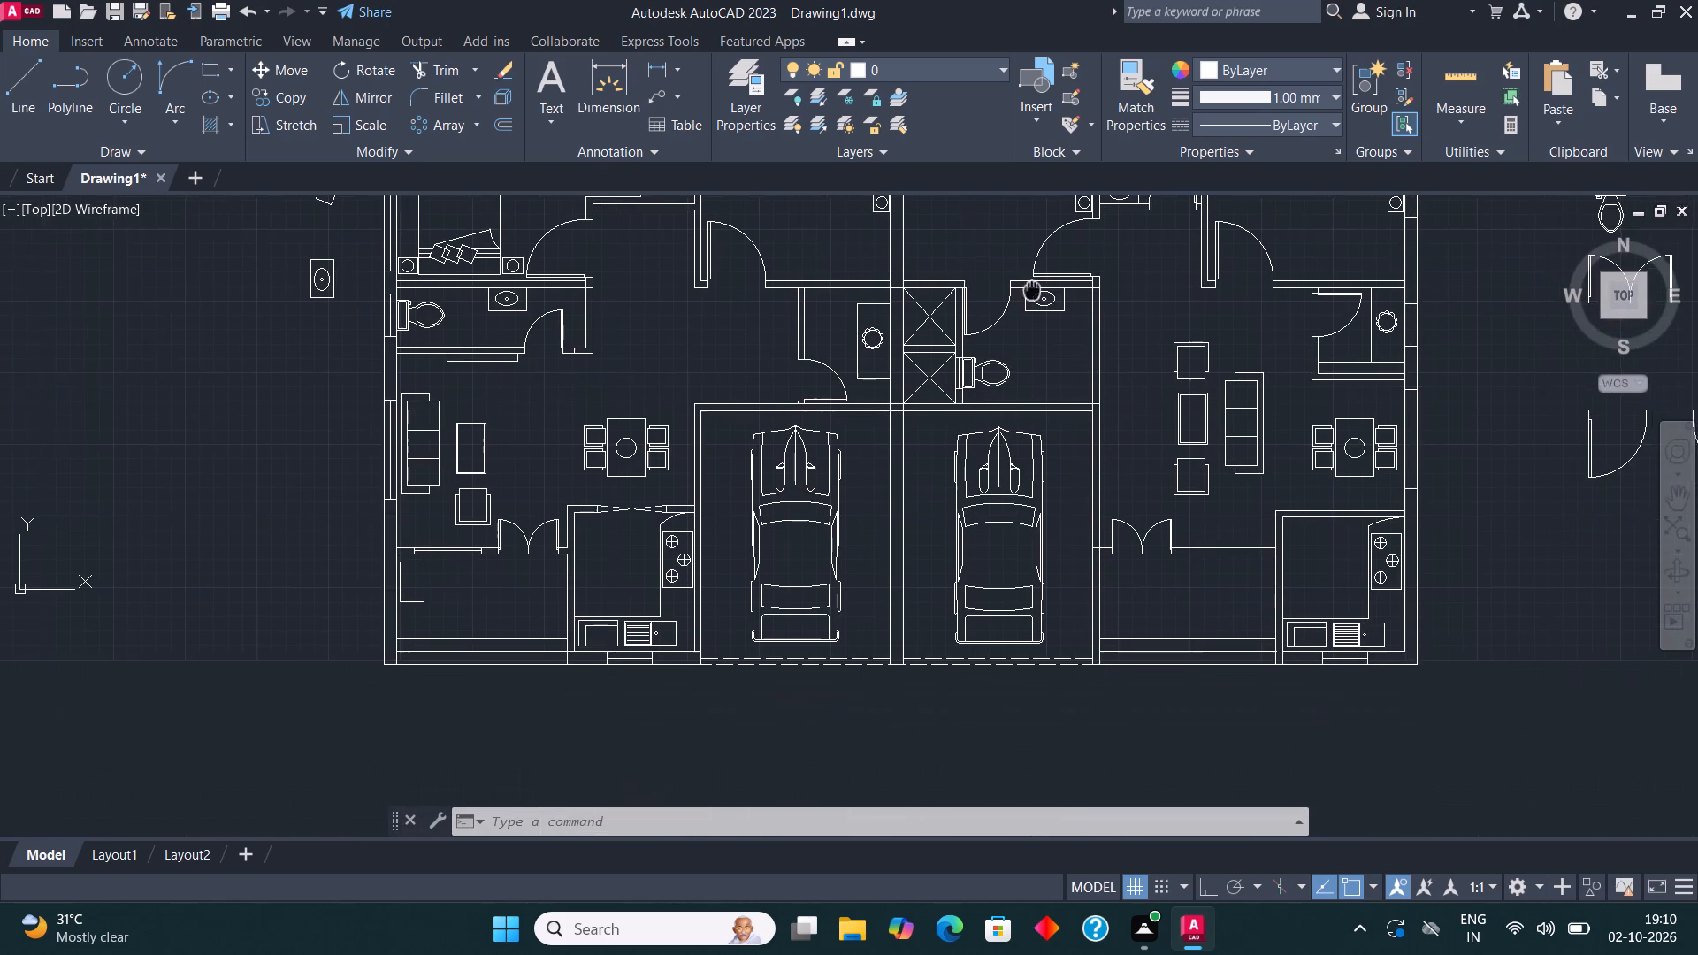
{"action": "middle_click_drag", "start_coordinate": [1032, 290], "coordinate": [891, 649]}
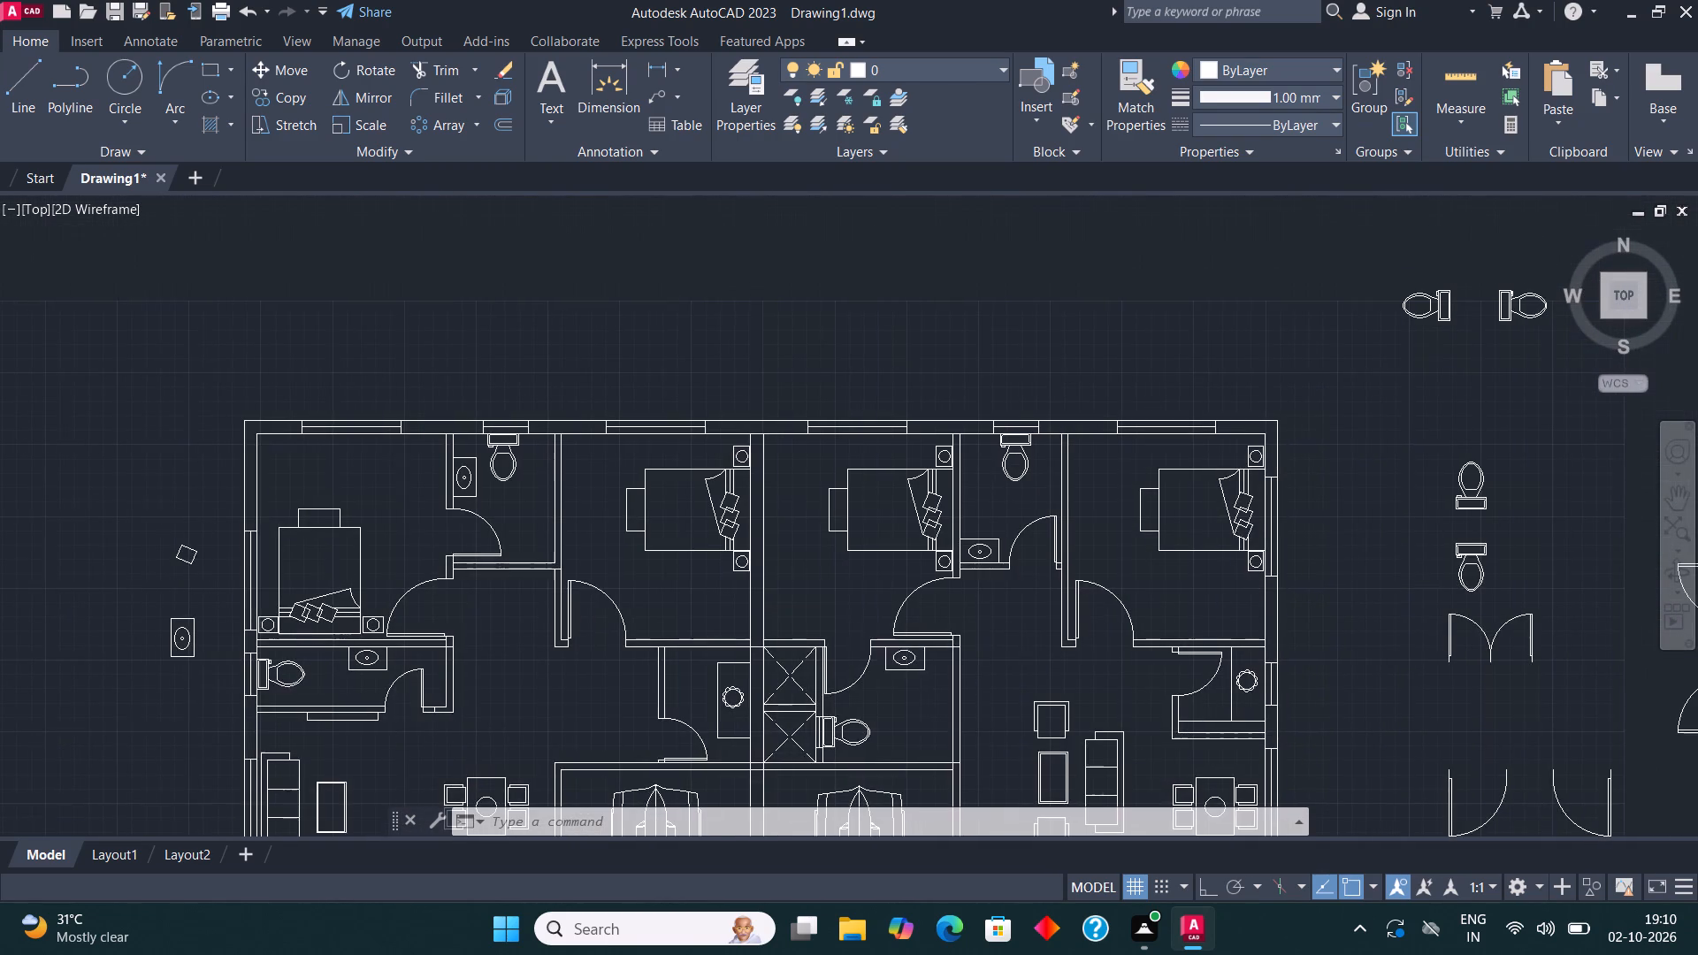
{"action": "middle_click_drag", "start_coordinate": [937, 566], "coordinate": [501, 537]}
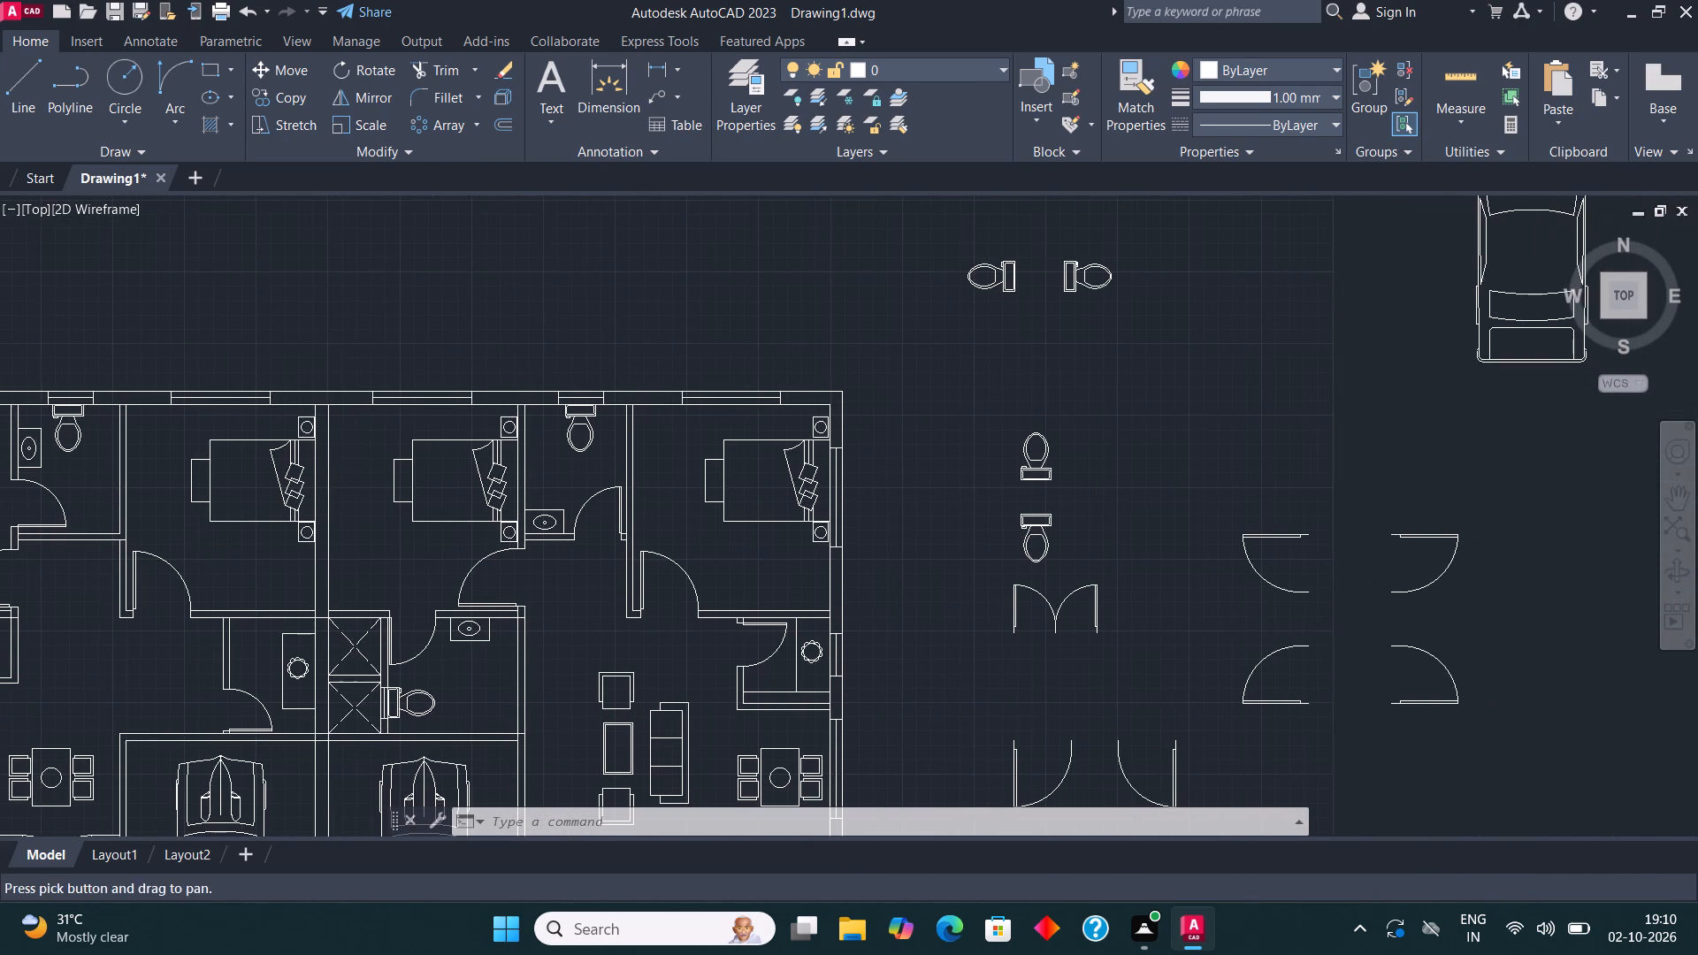
{"action": "scroll", "coordinate": [526, 537], "scroll_direction": "down", "scroll_amount": 2}
{"action": "middle_click_drag", "start_coordinate": [584, 561], "coordinate": [1015, 672]}
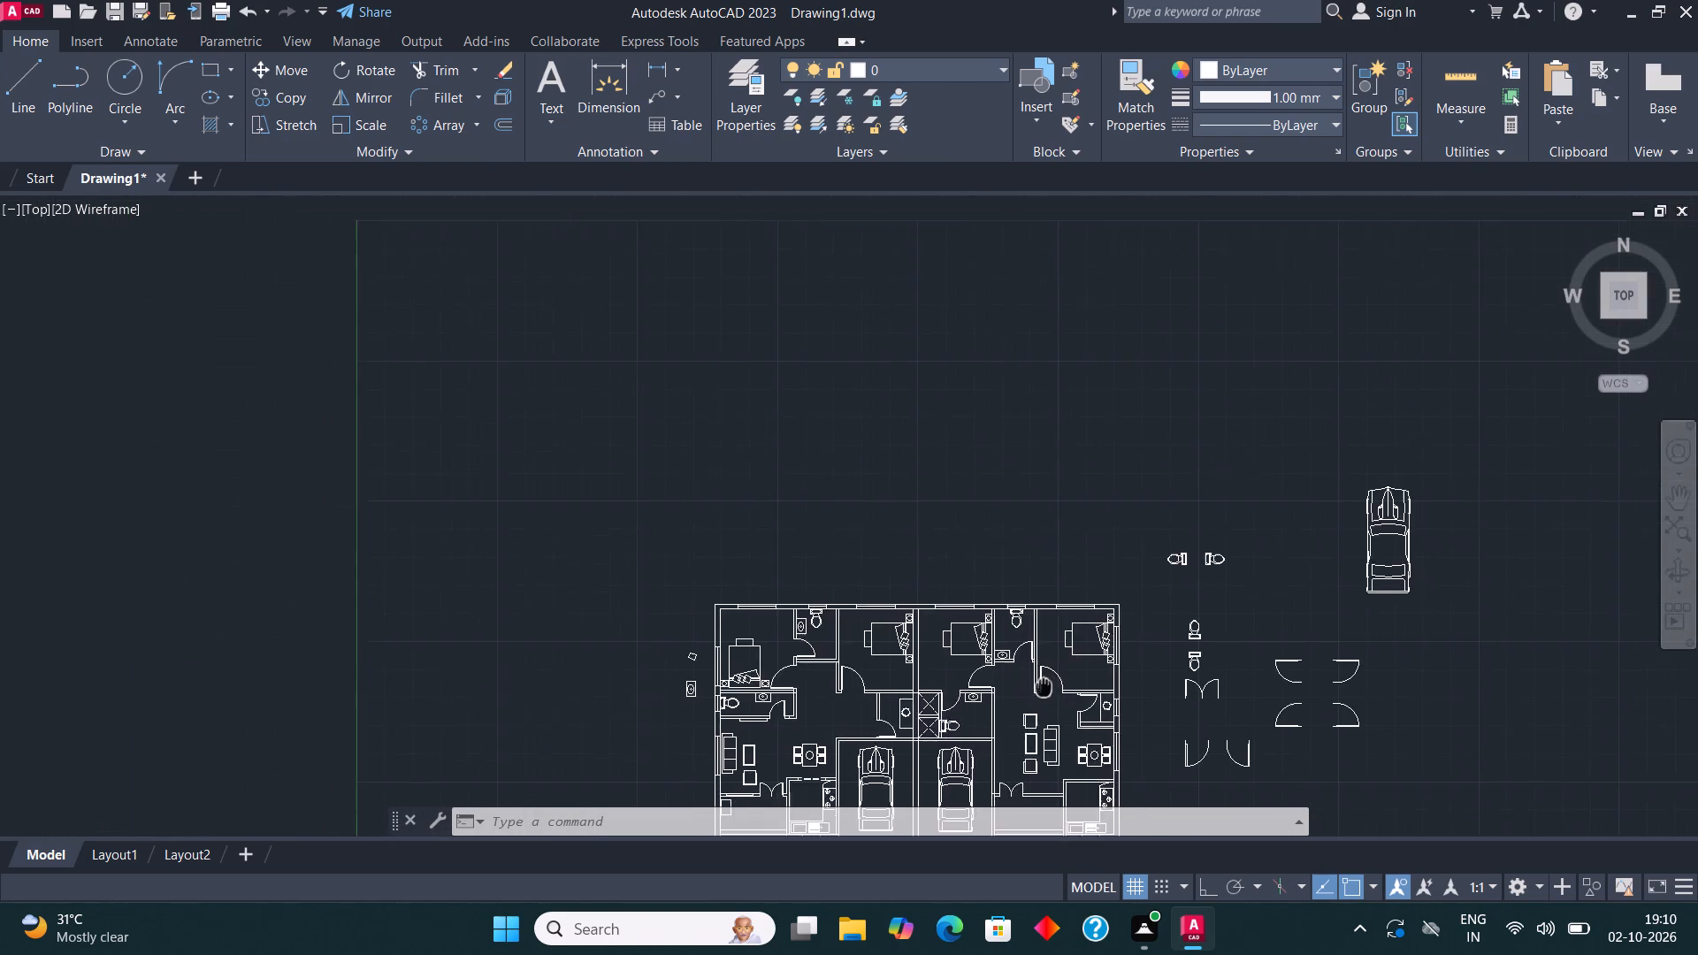
{"action": "middle_click_drag", "start_coordinate": [1015, 672], "coordinate": [935, 618]}
{"action": "middle_click_drag", "start_coordinate": [989, 645], "coordinate": [977, 576]}
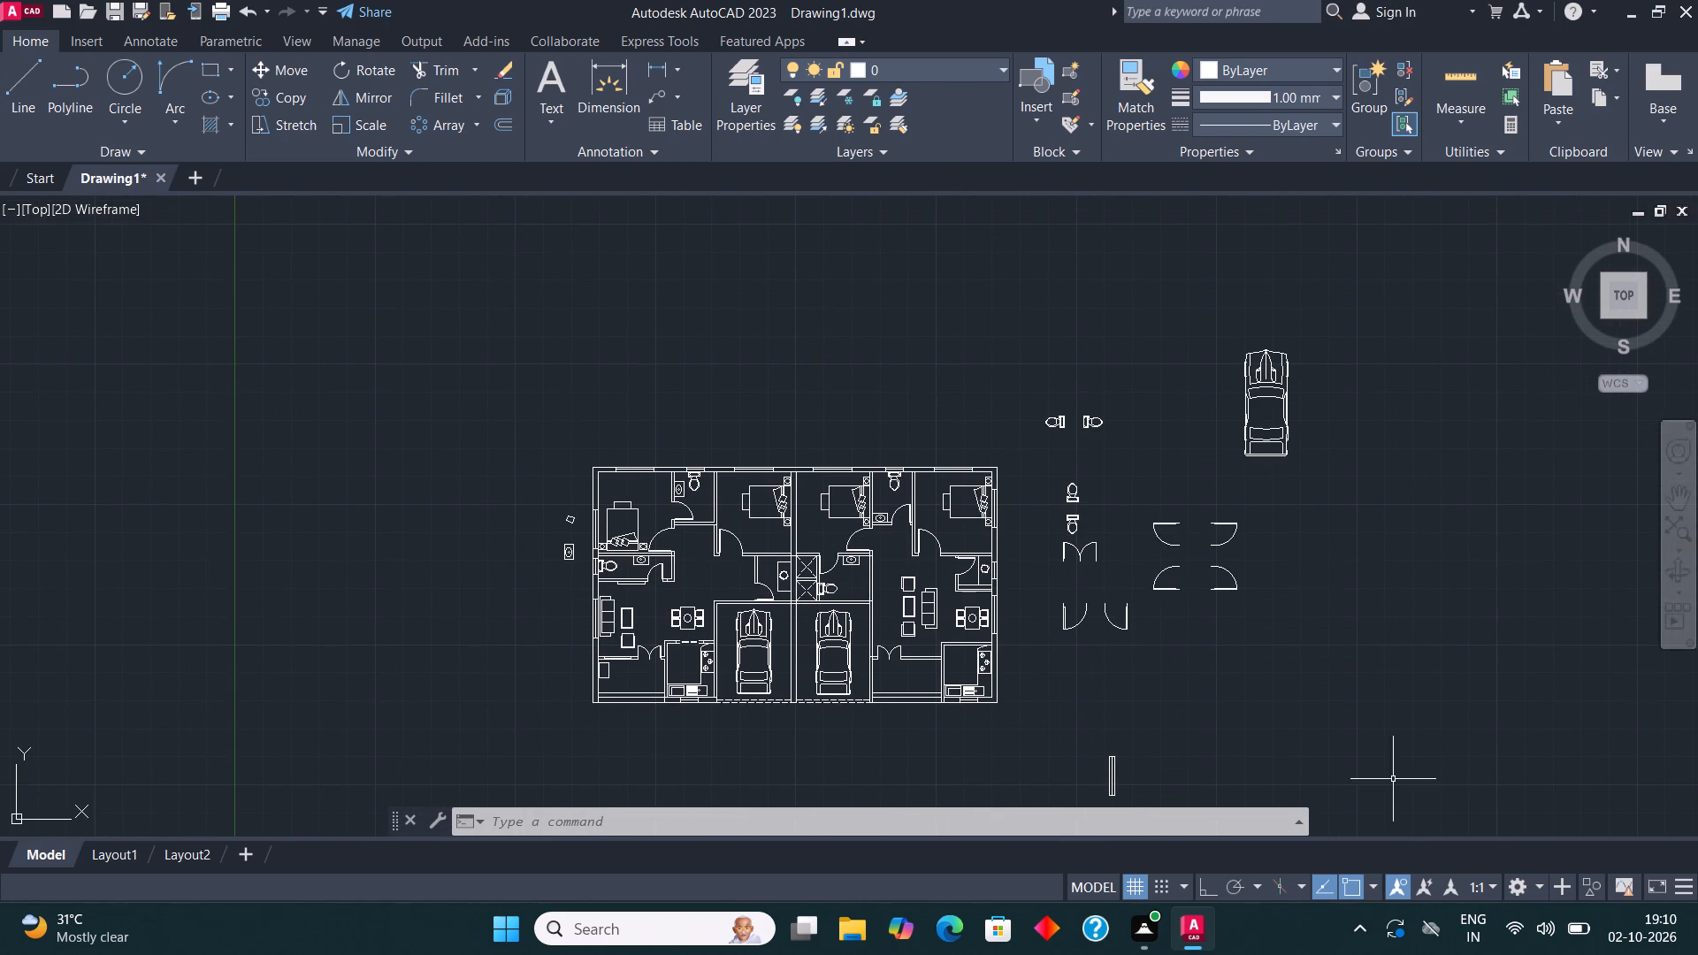
{"action": "left_click", "coordinate": [1393, 779]}
{"action": "left_click", "coordinate": [1036, 302]}
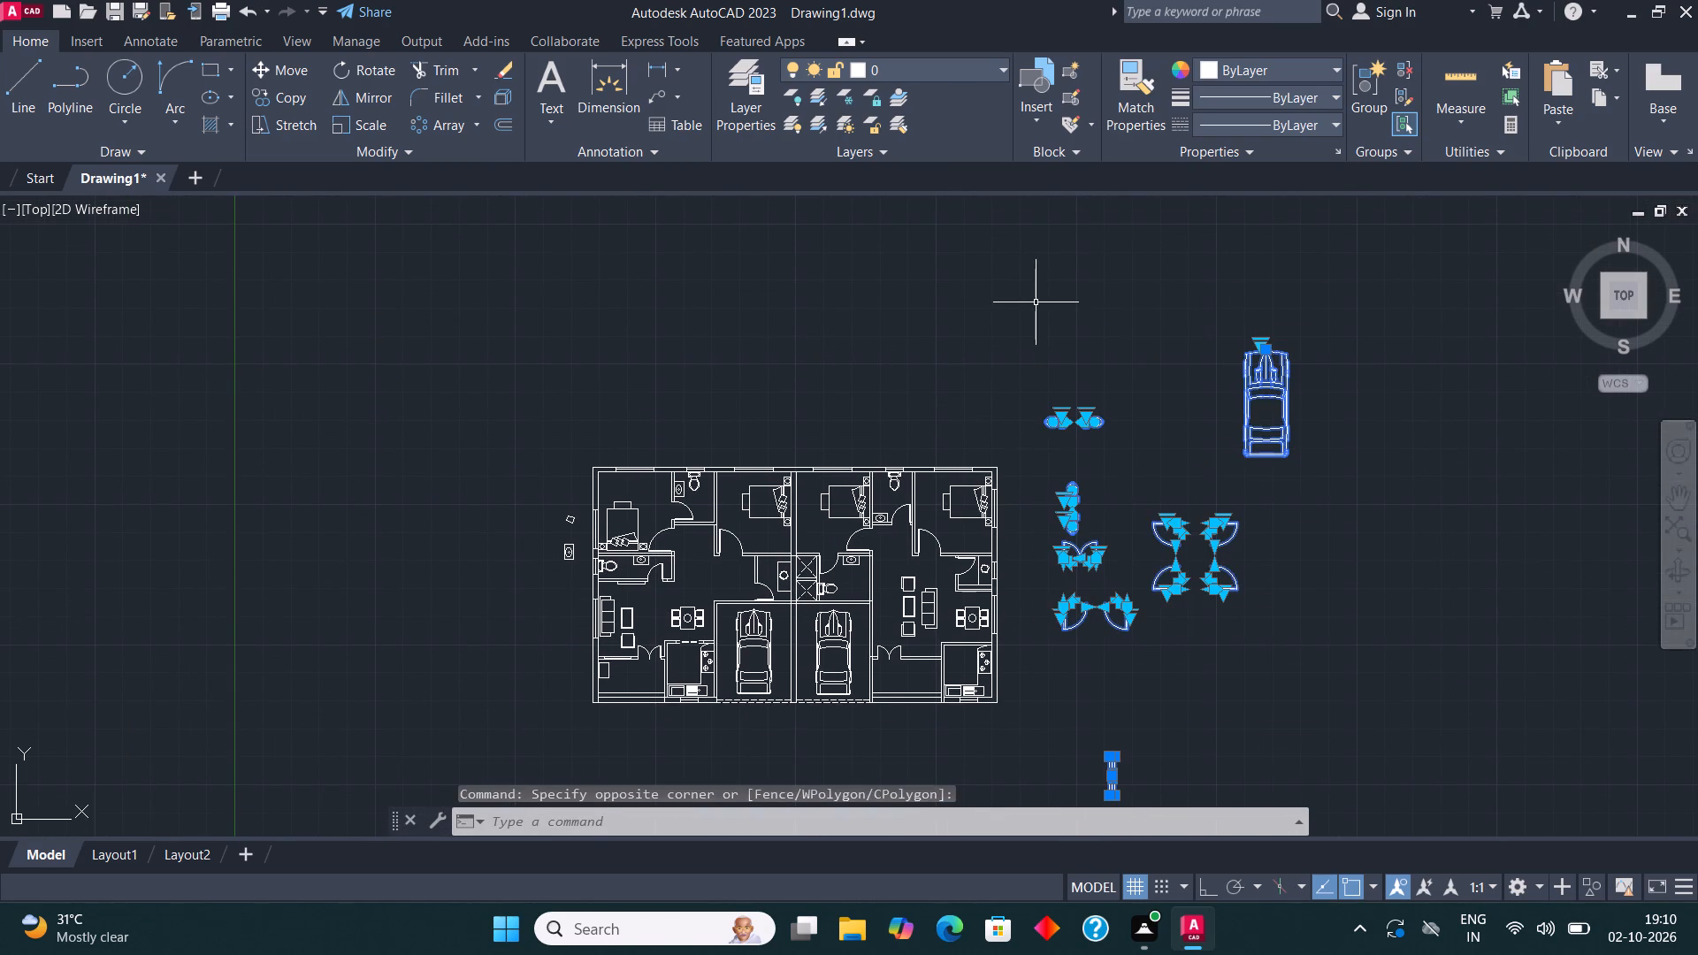
{"action": "key", "text": "Delete"}
Delete the leftover washbasin and small tilted square lying outside the plan's west wall.
{"action": "scroll", "coordinate": [1127, 328], "scroll_direction": "down", "scroll_amount": 2}
{"action": "scroll", "coordinate": [963, 398], "scroll_direction": "up", "scroll_amount": 3}
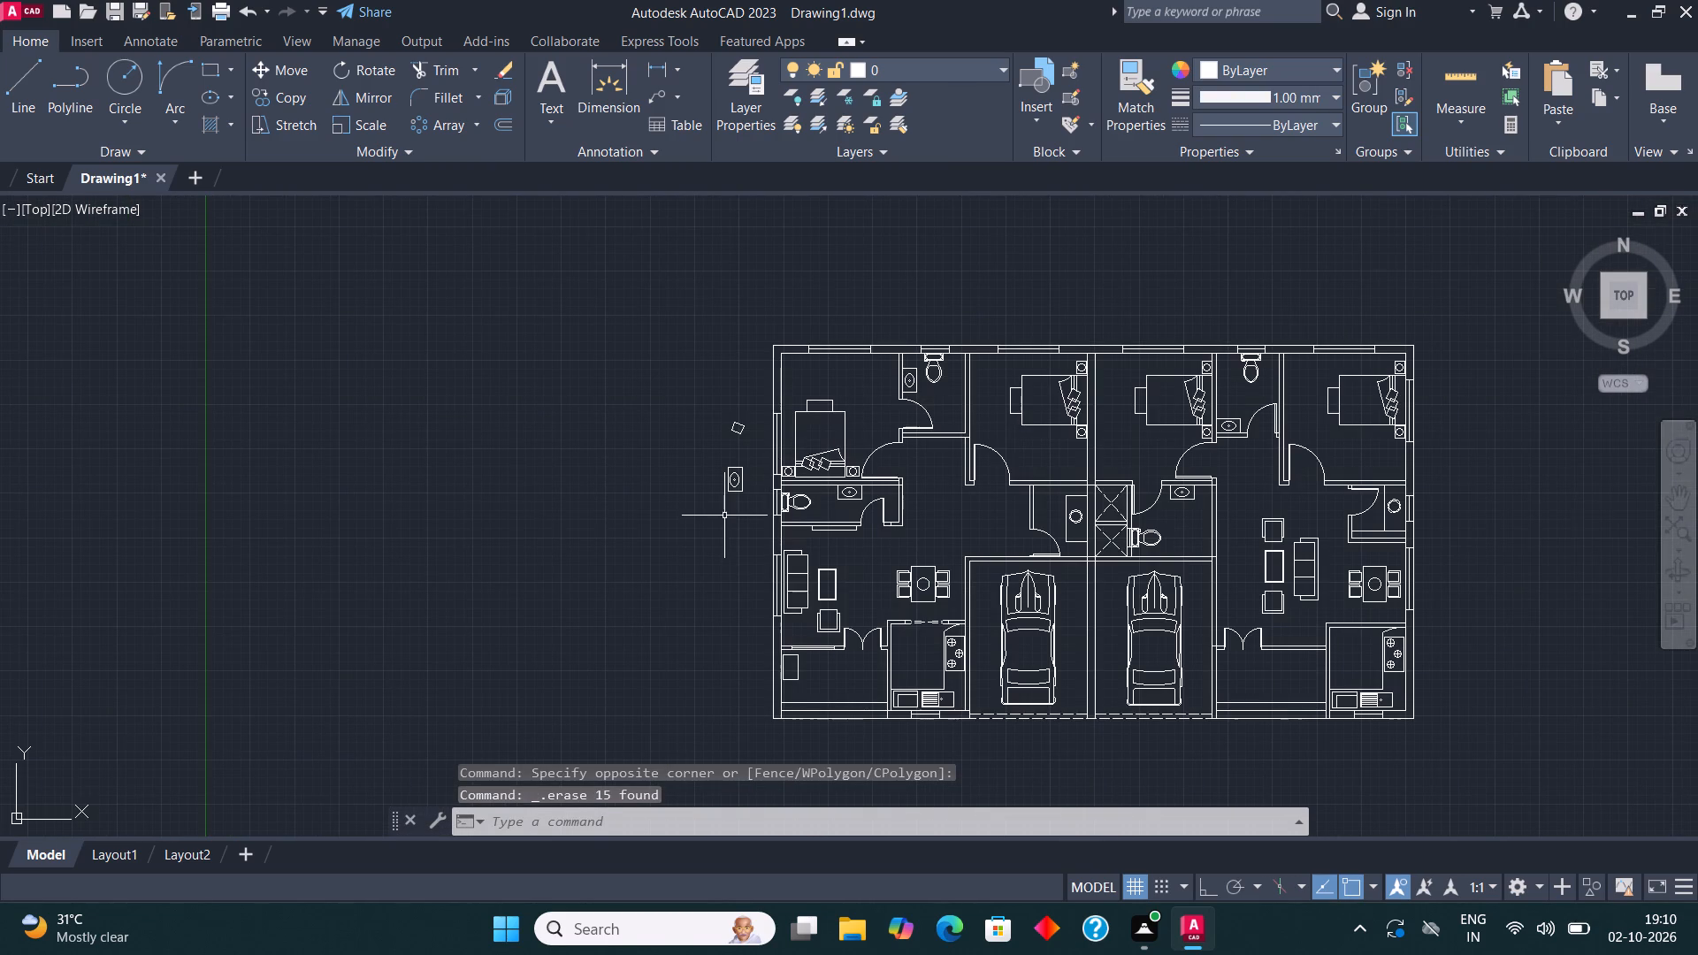
{"action": "left_click", "coordinate": [757, 506]}
{"action": "left_click", "coordinate": [680, 382]}
{"action": "key", "text": "Delete"}
Insert the Trees - Imperial block from the tool palettes in the empty area west of the plan's northwest corner.
{"action": "middle_click_drag", "start_coordinate": [1205, 414], "coordinate": [1098, 417]}
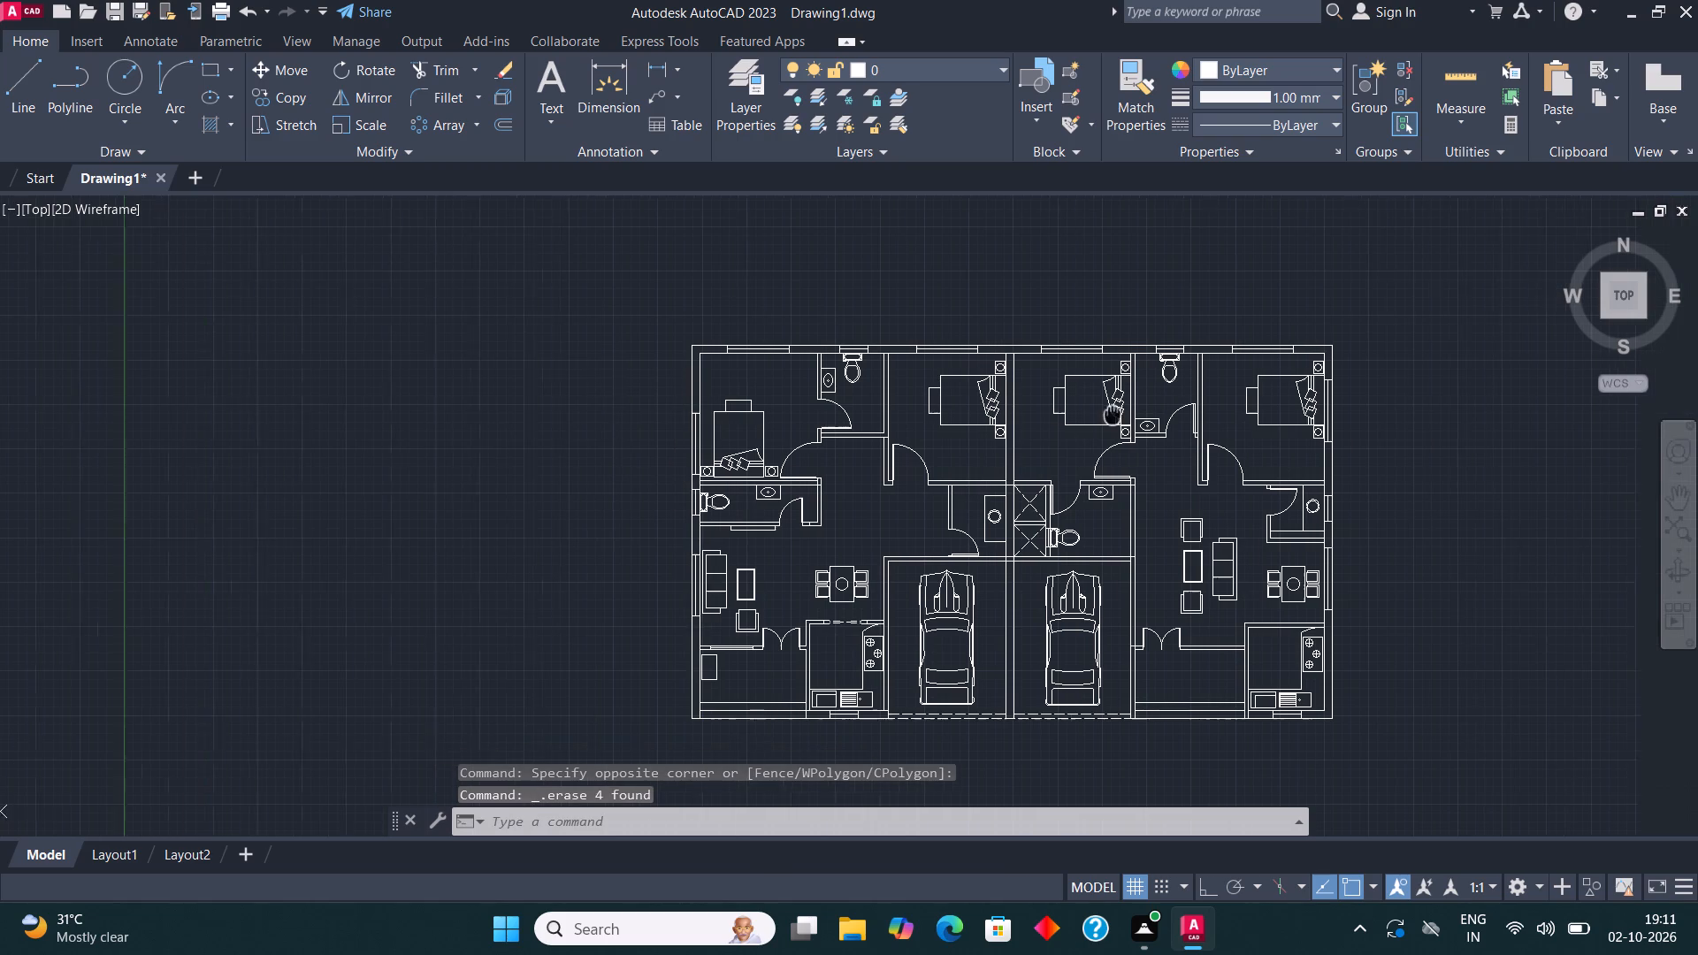
{"action": "middle_click_drag", "start_coordinate": [1098, 417], "coordinate": [1037, 479]}
{"action": "type", "text": "too"}
{"action": "left_click", "coordinate": [593, 604]}
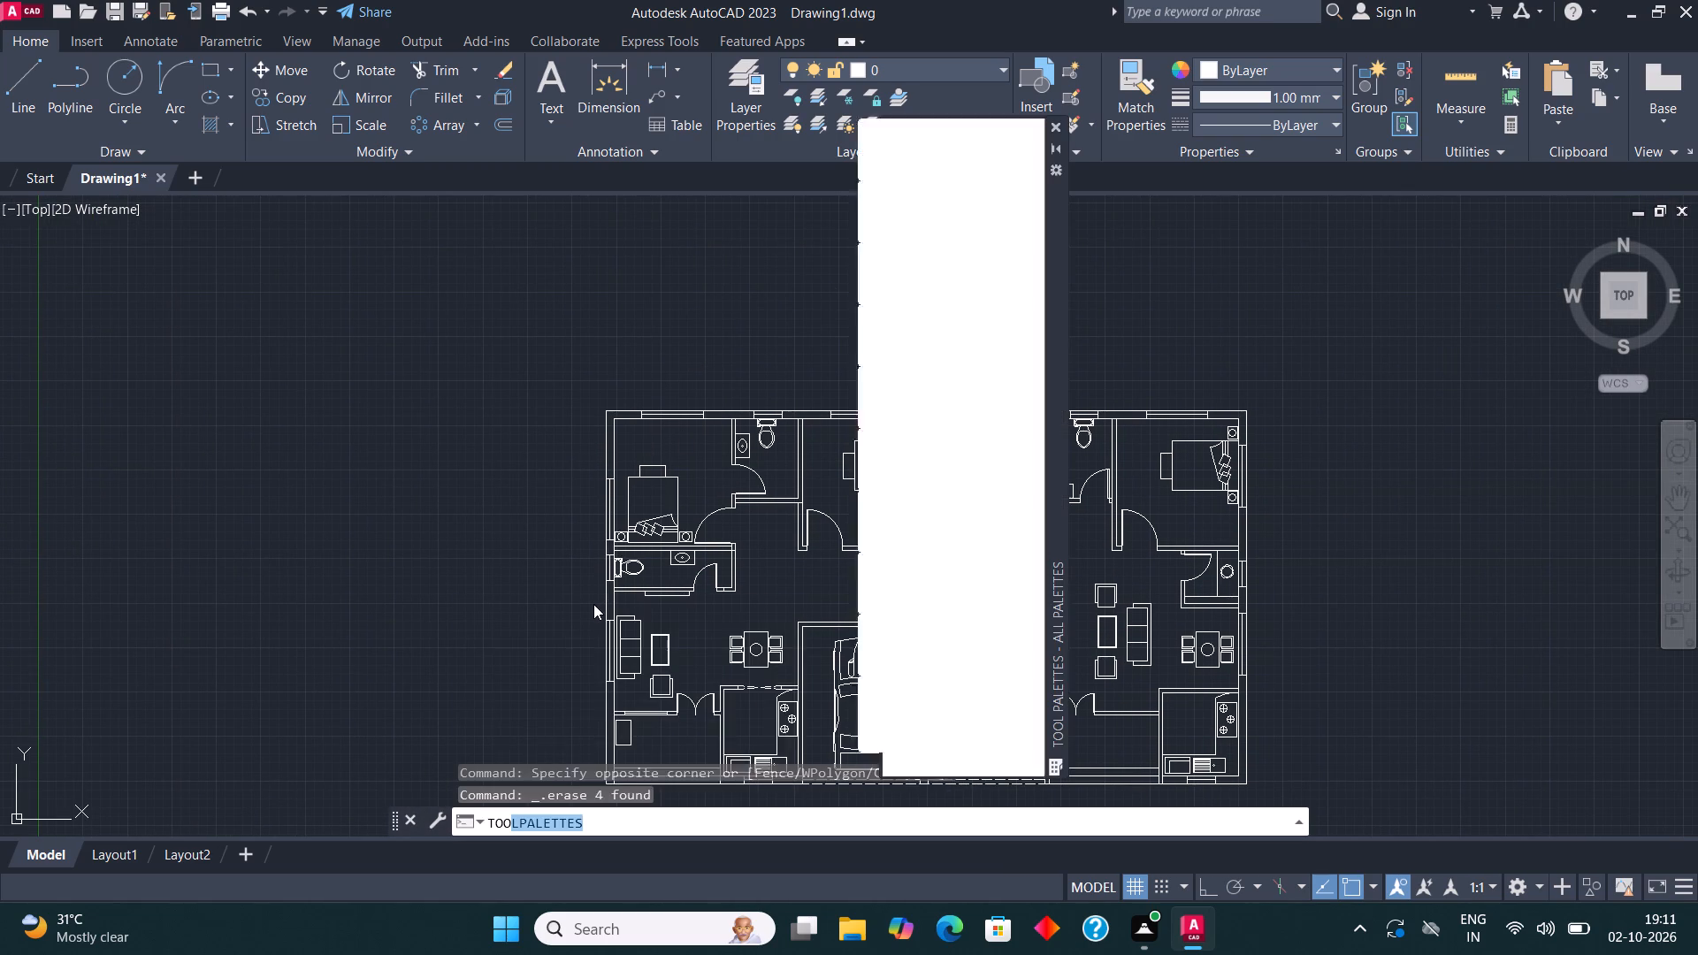
{"action": "left_click", "coordinate": [953, 454]}
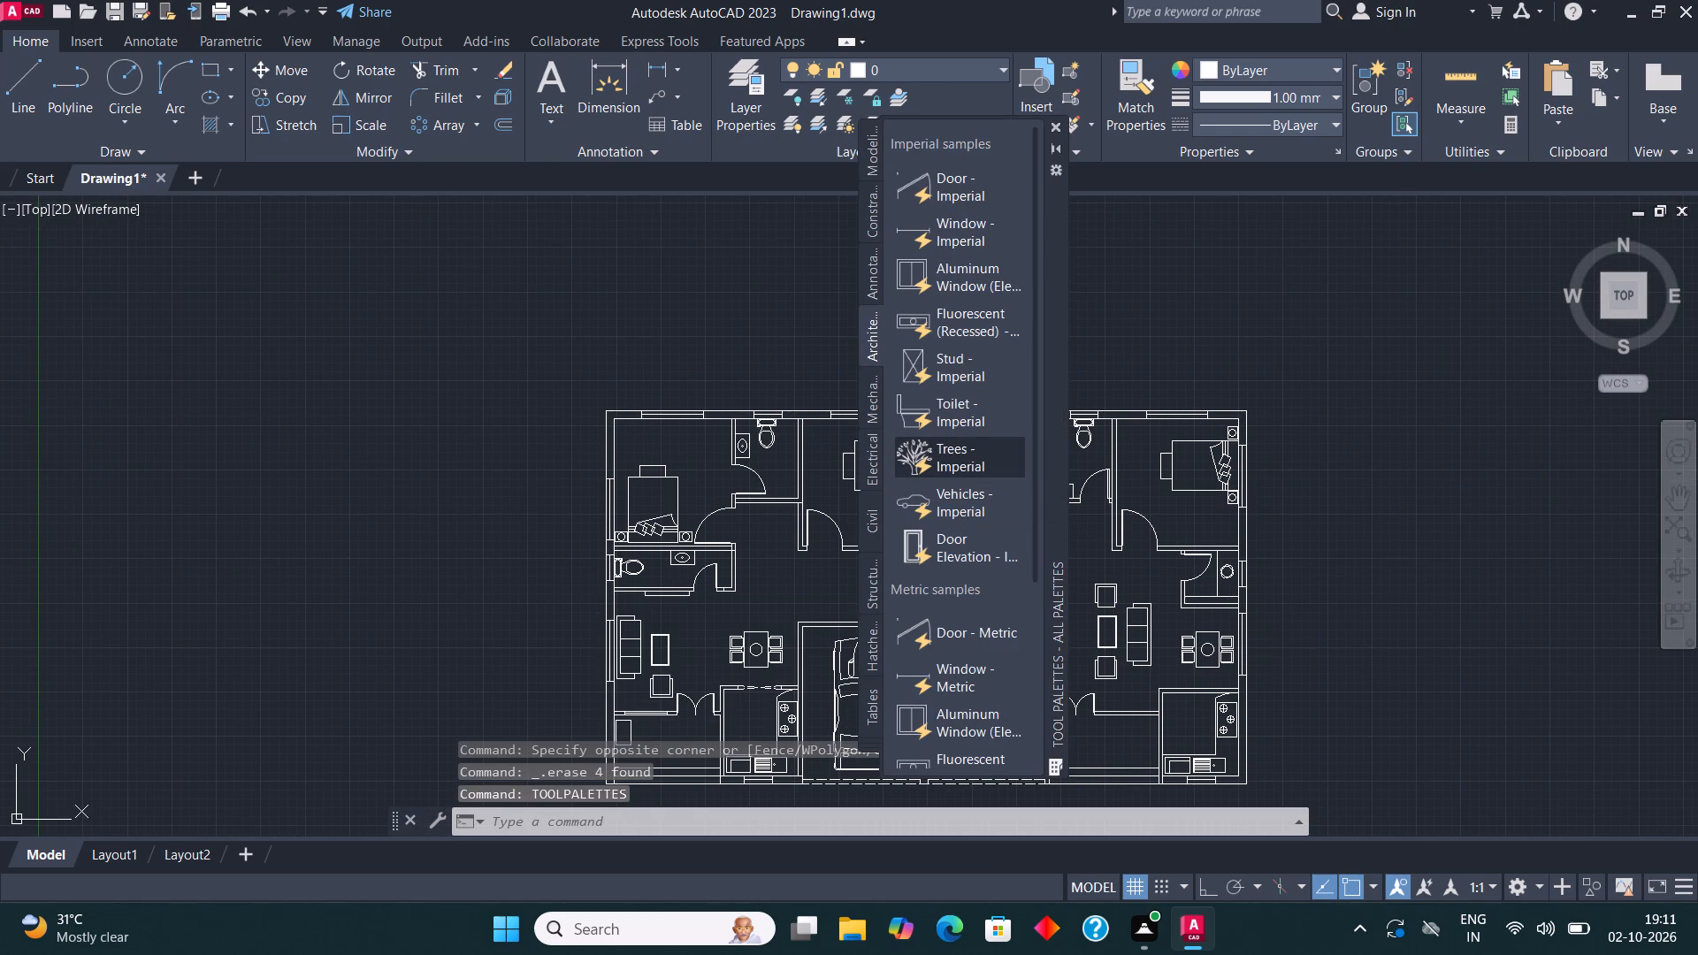
{"action": "left_click", "coordinate": [430, 443]}
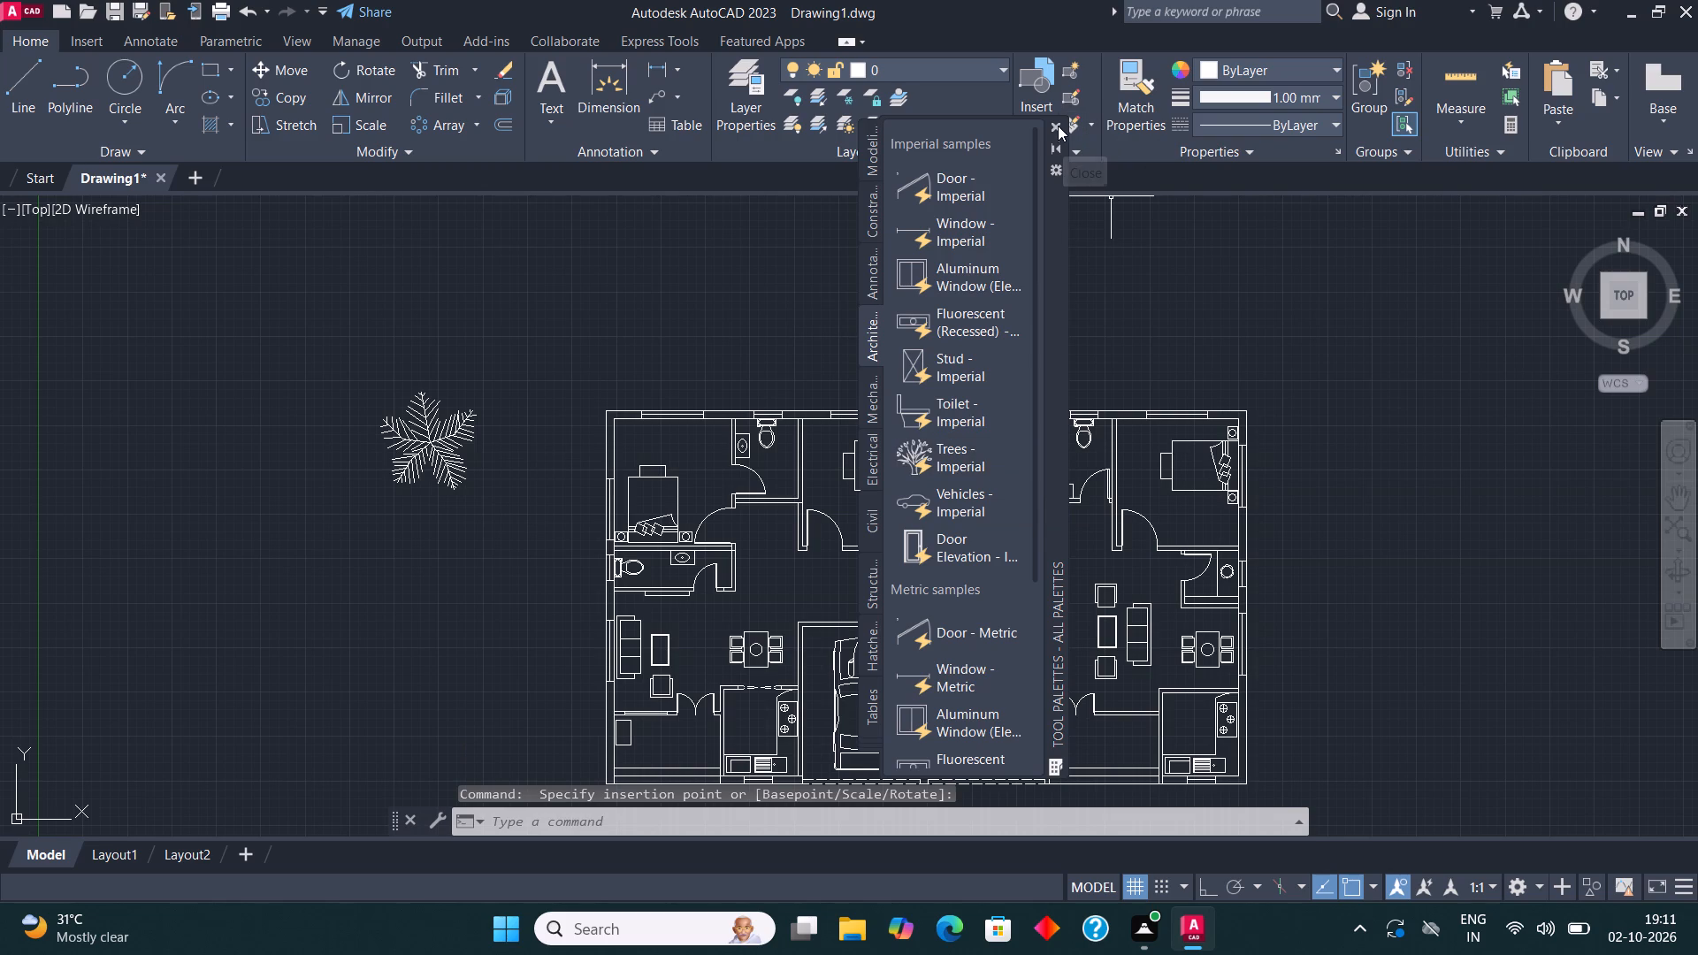
{"action": "left_click", "coordinate": [1058, 126]}
Scale the tree down to indoor-plant size, using a base point on its southeast frond.
{"action": "middle_click_drag", "start_coordinate": [793, 494], "coordinate": [878, 534]}
{"action": "scroll", "coordinate": [249, 471], "scroll_direction": "up", "scroll_amount": 1}
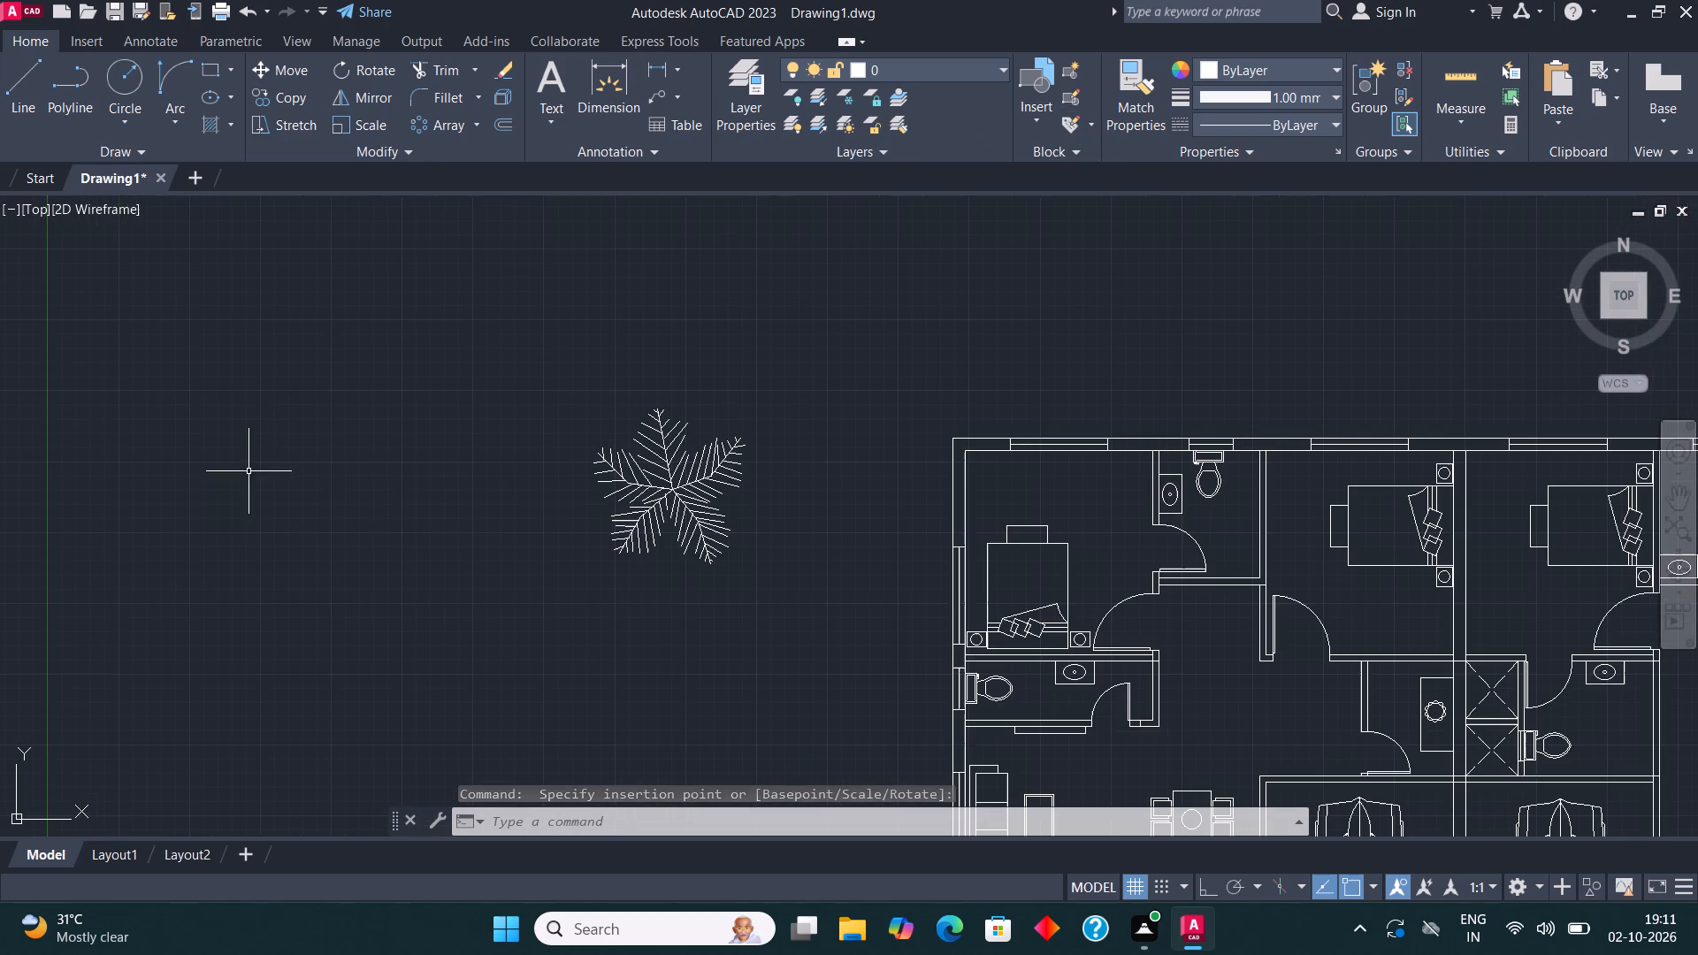
{"action": "left_click", "coordinate": [655, 499]}
{"action": "left_click", "coordinate": [372, 126]}
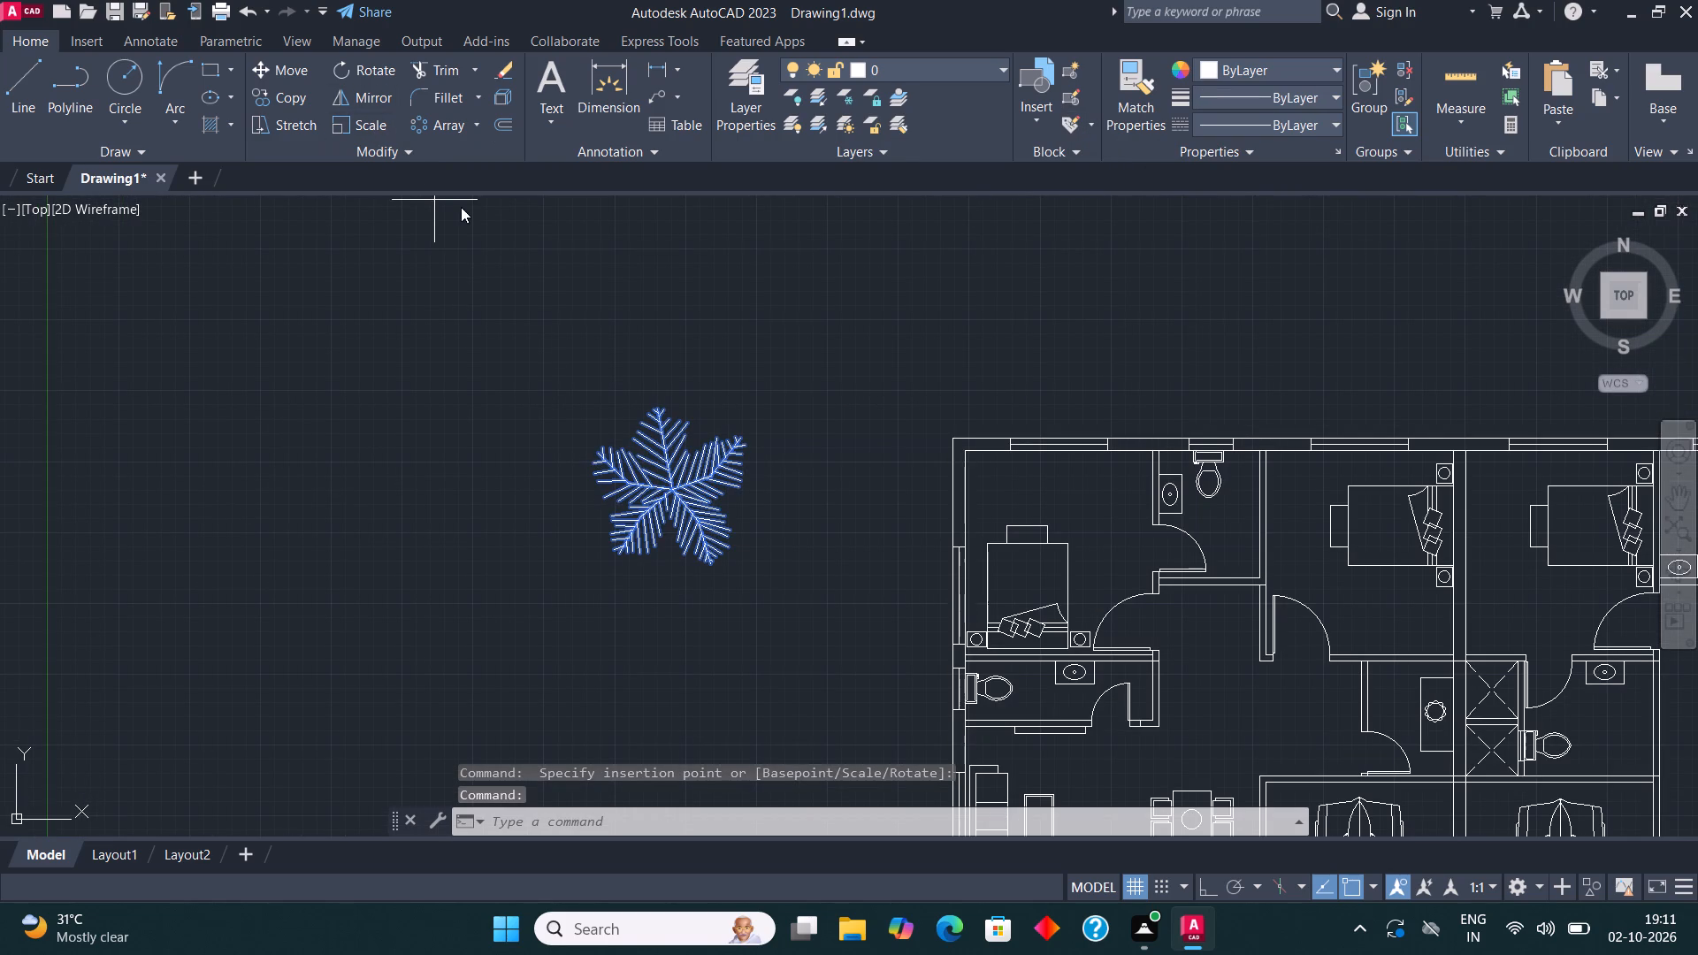
{"action": "left_click", "coordinate": [716, 534]}
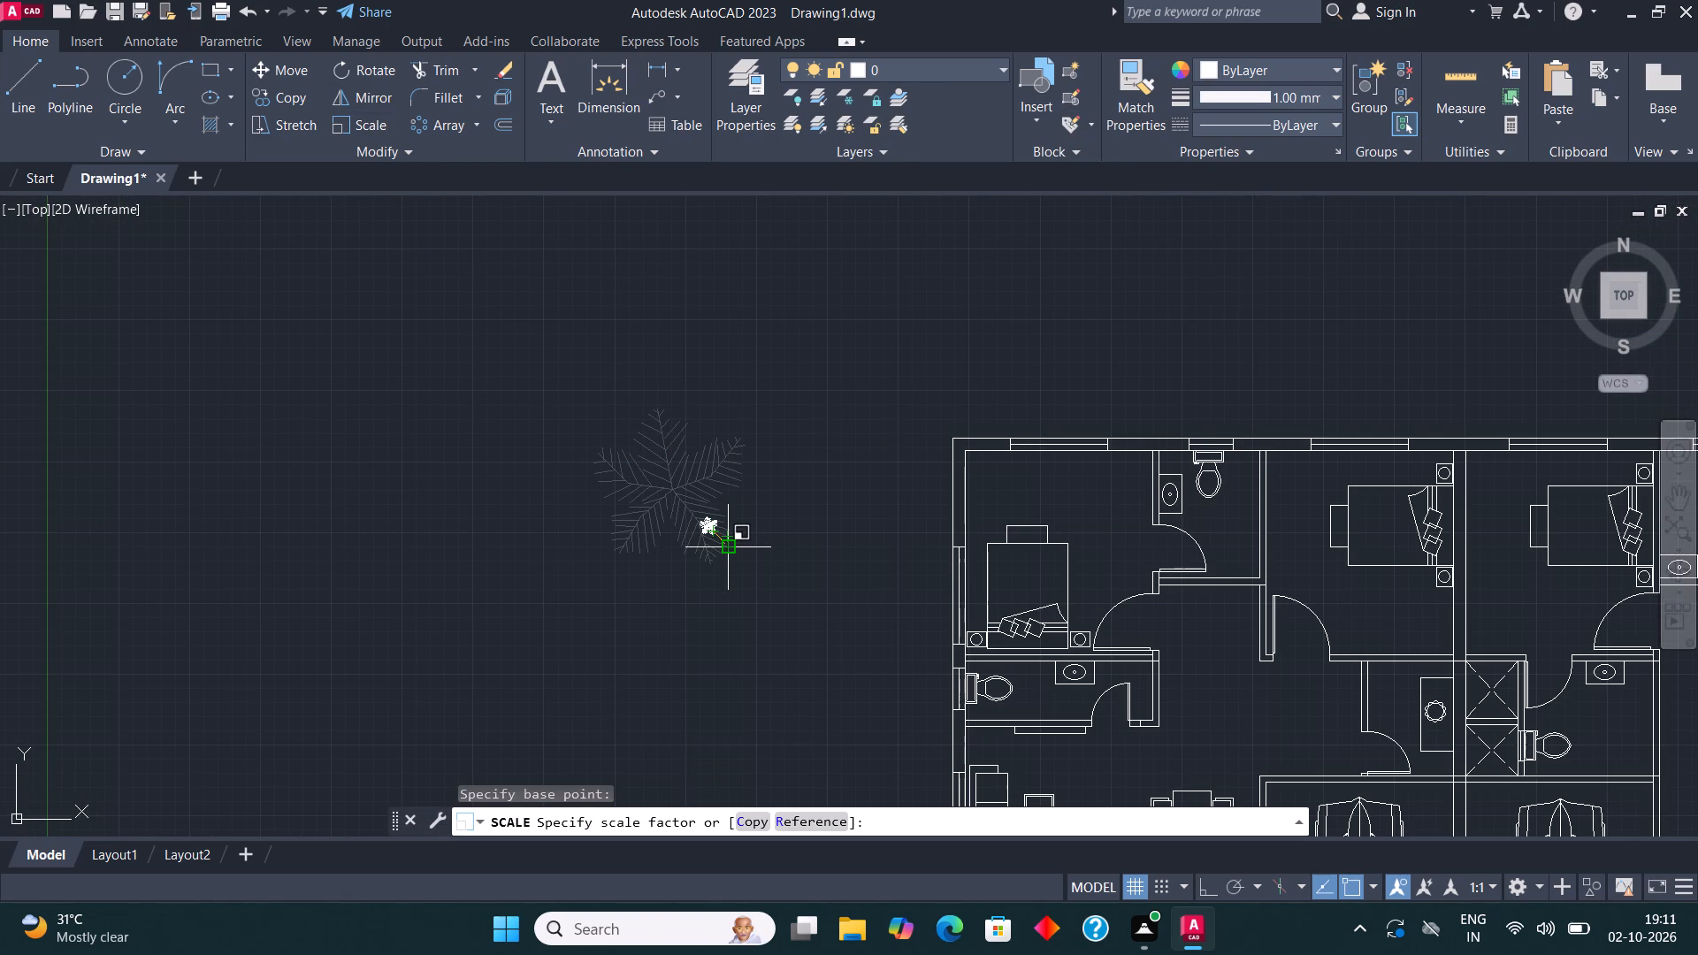
{"action": "left_click", "coordinate": [736, 547]}
Copy the small plant into the northwest corner of the west unit's northwest bedroom, keeping the multiple Copy command active.
{"action": "left_click", "coordinate": [714, 526]}
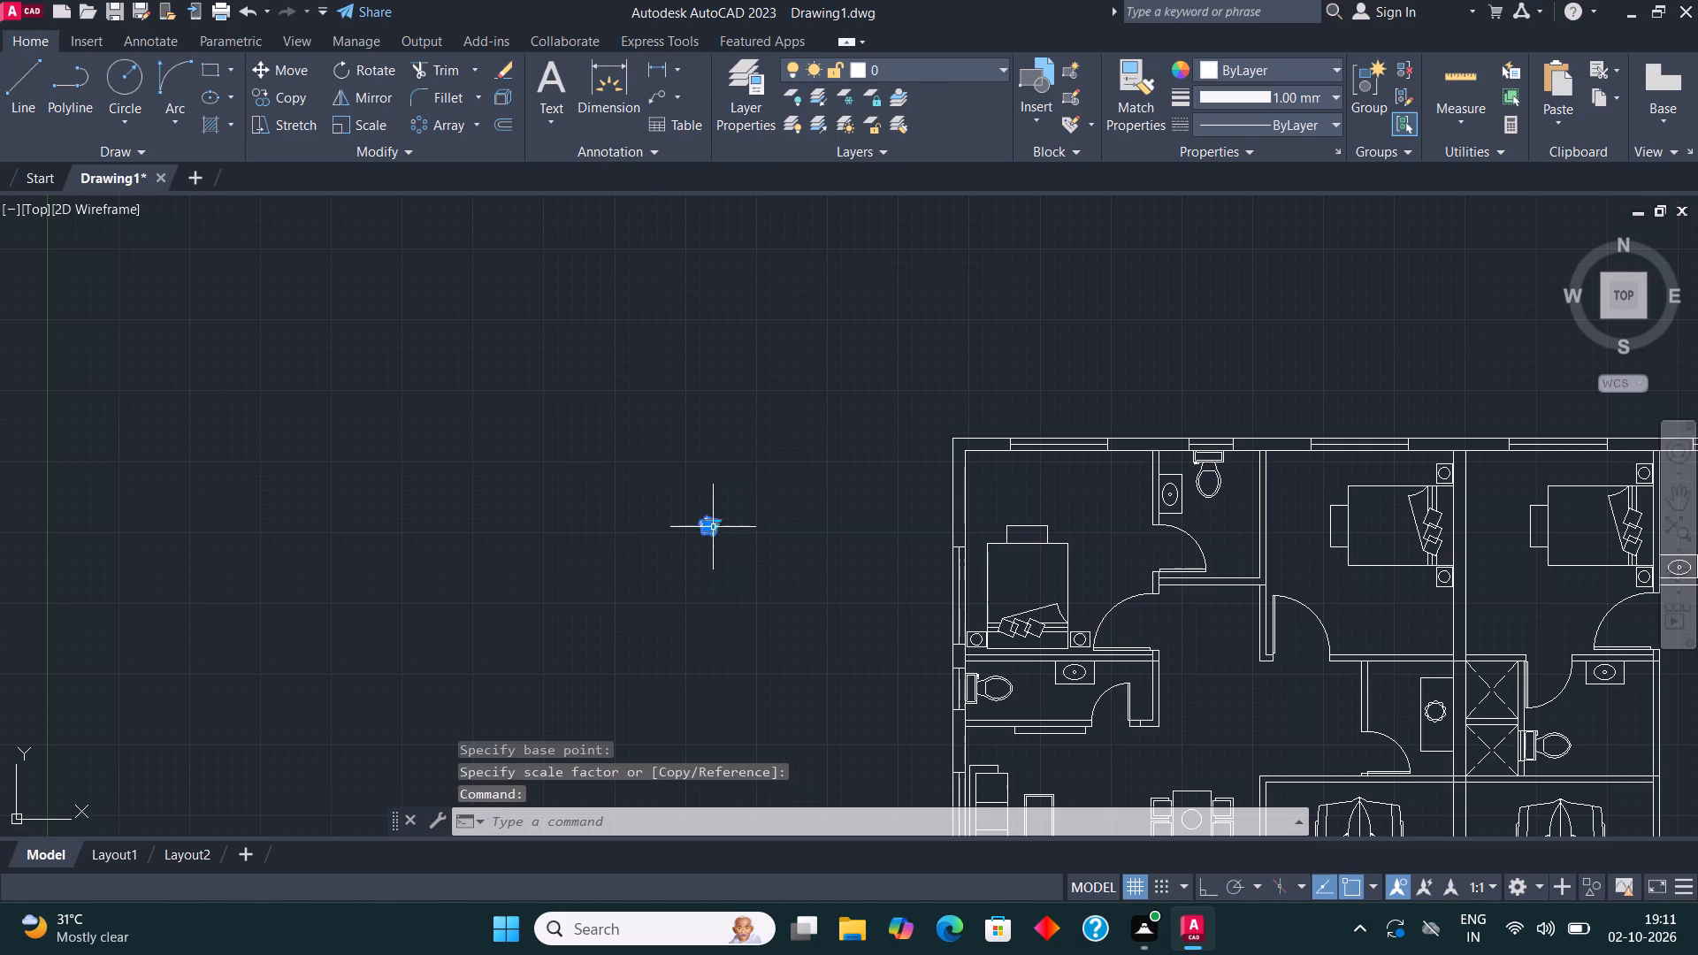
{"action": "left_click", "coordinate": [293, 104]}
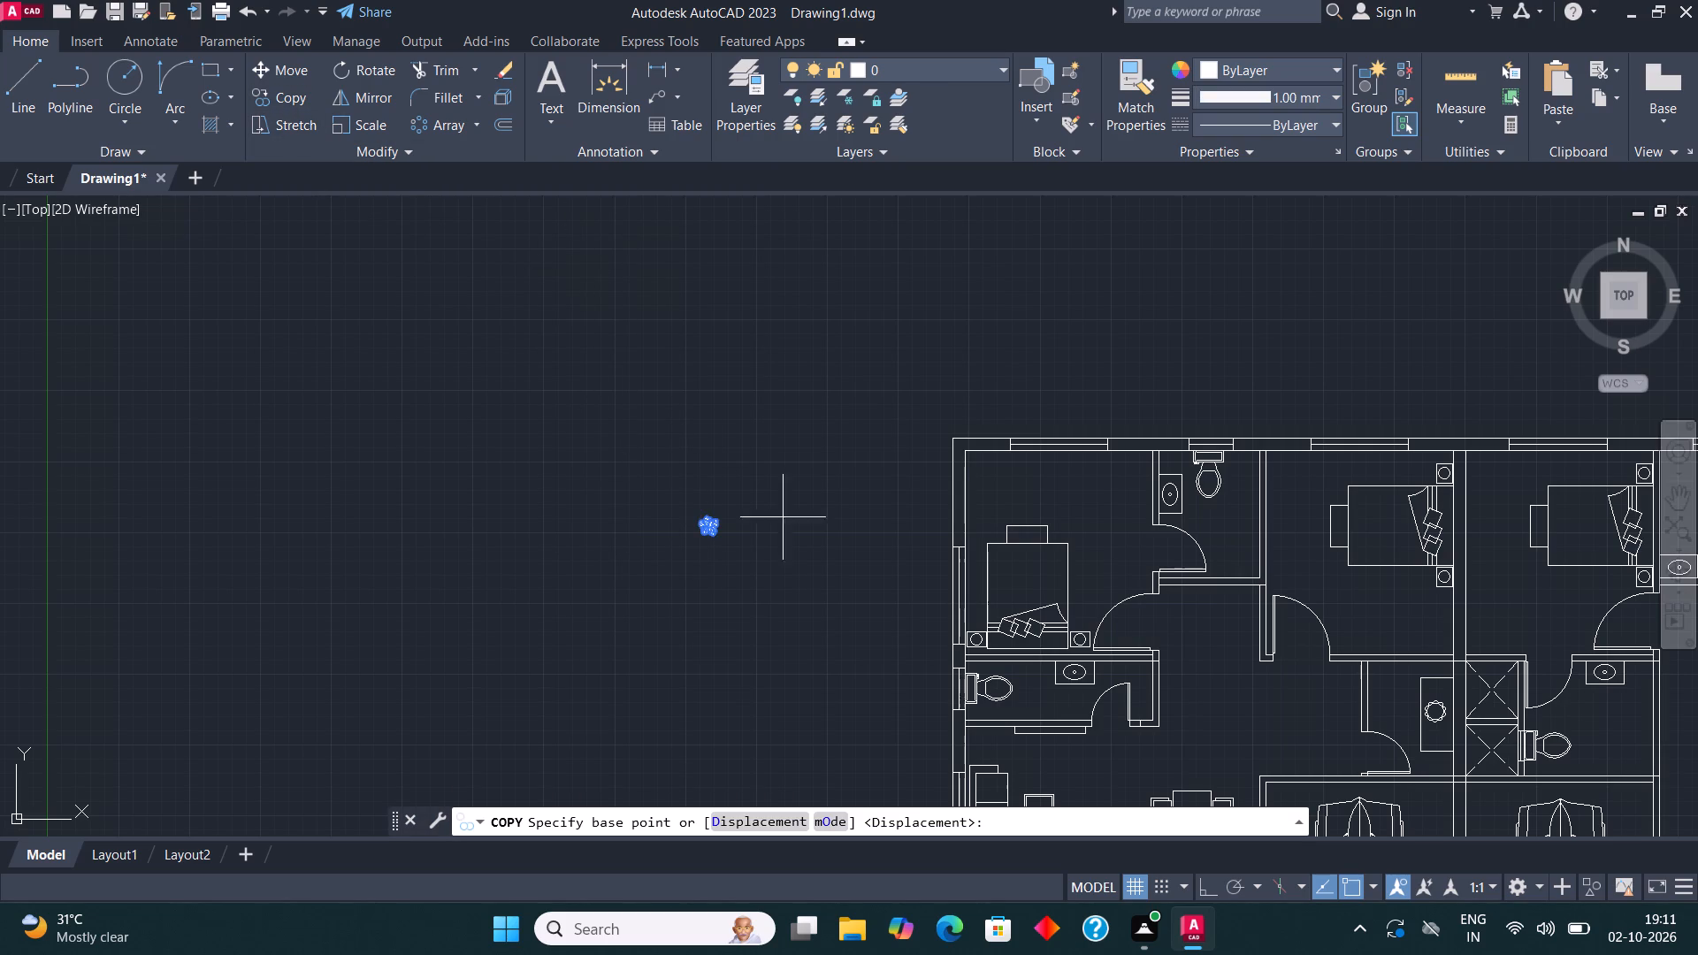
{"action": "left_click", "coordinate": [702, 532]}
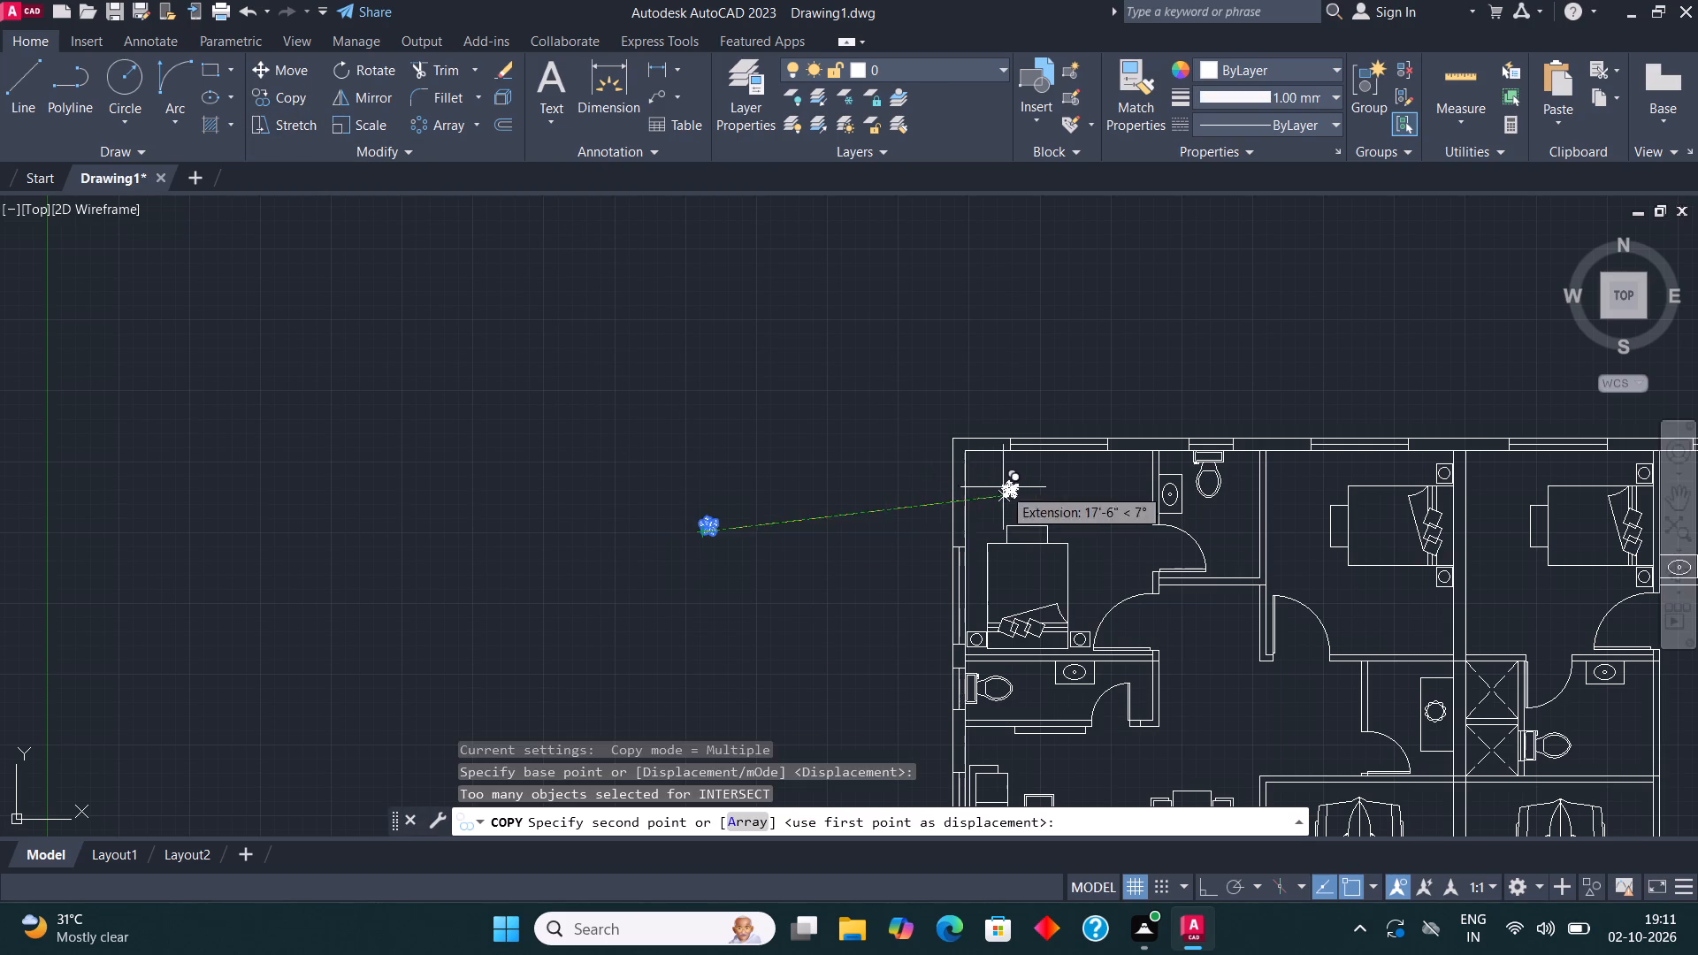
{"action": "scroll", "coordinate": [1028, 486], "scroll_direction": "up", "scroll_amount": 3}
{"action": "left_click", "coordinate": [791, 410]}
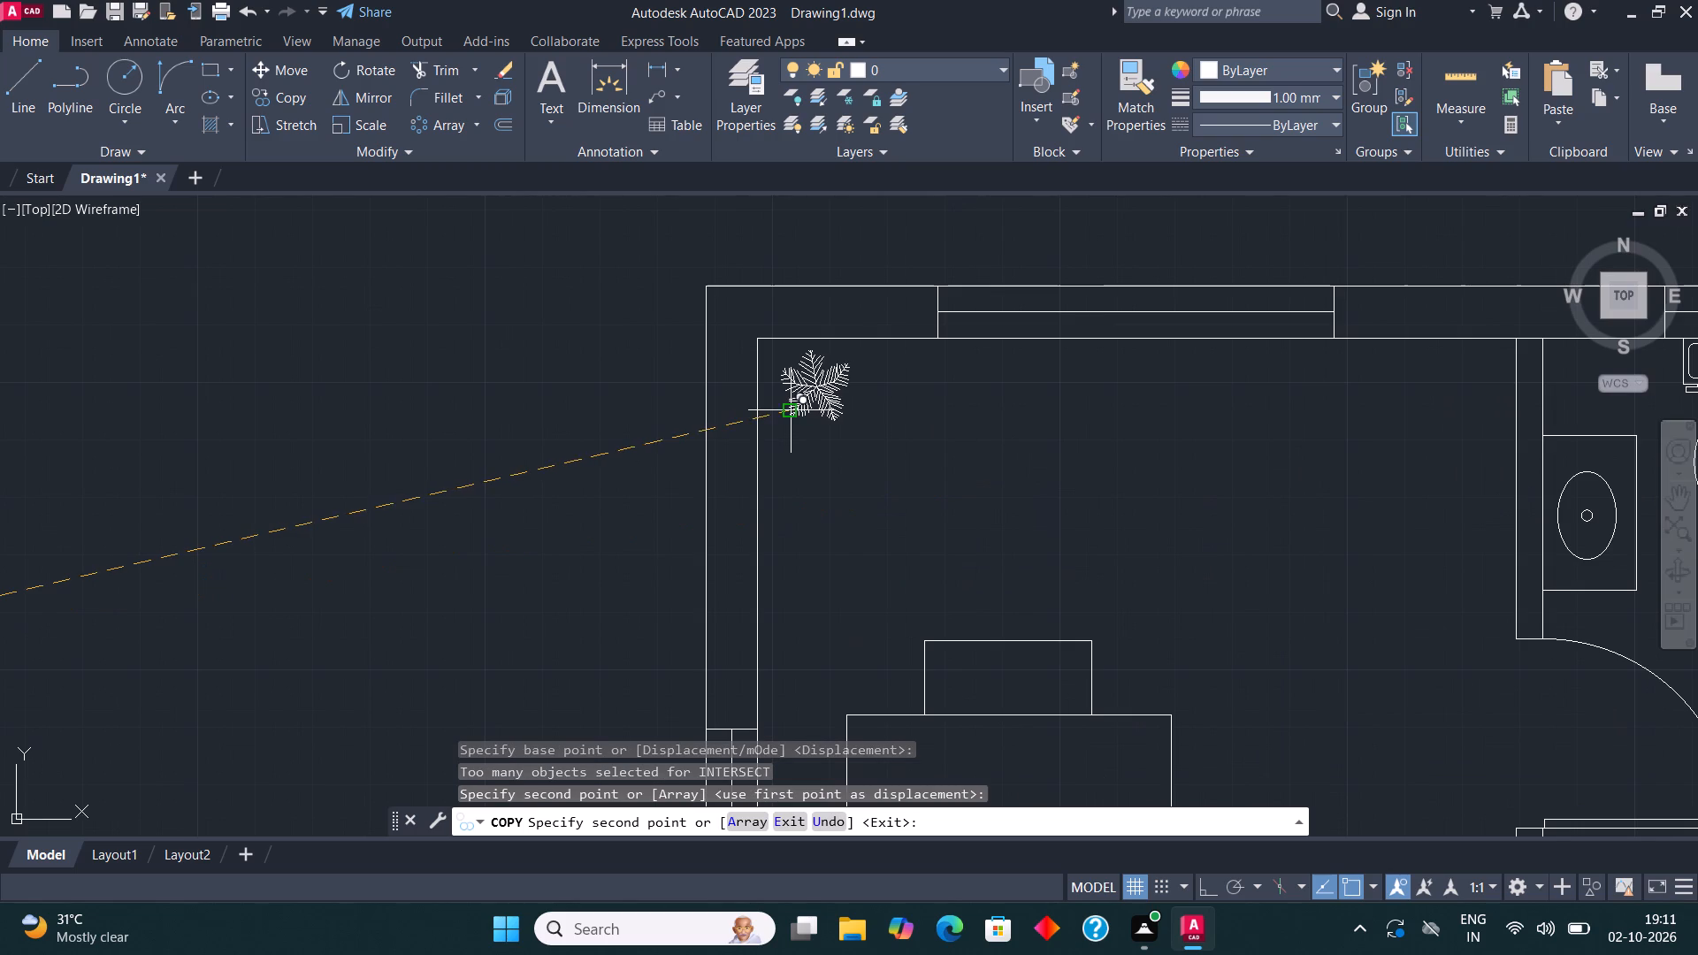
Place plant copies in the west unit's living room, north of the sofa and southeast of the dining table by the kitchen.
{"action": "scroll", "coordinate": [785, 445], "scroll_direction": "down", "scroll_amount": 1}
{"action": "scroll", "coordinate": [876, 372], "scroll_direction": "down", "scroll_amount": 2}
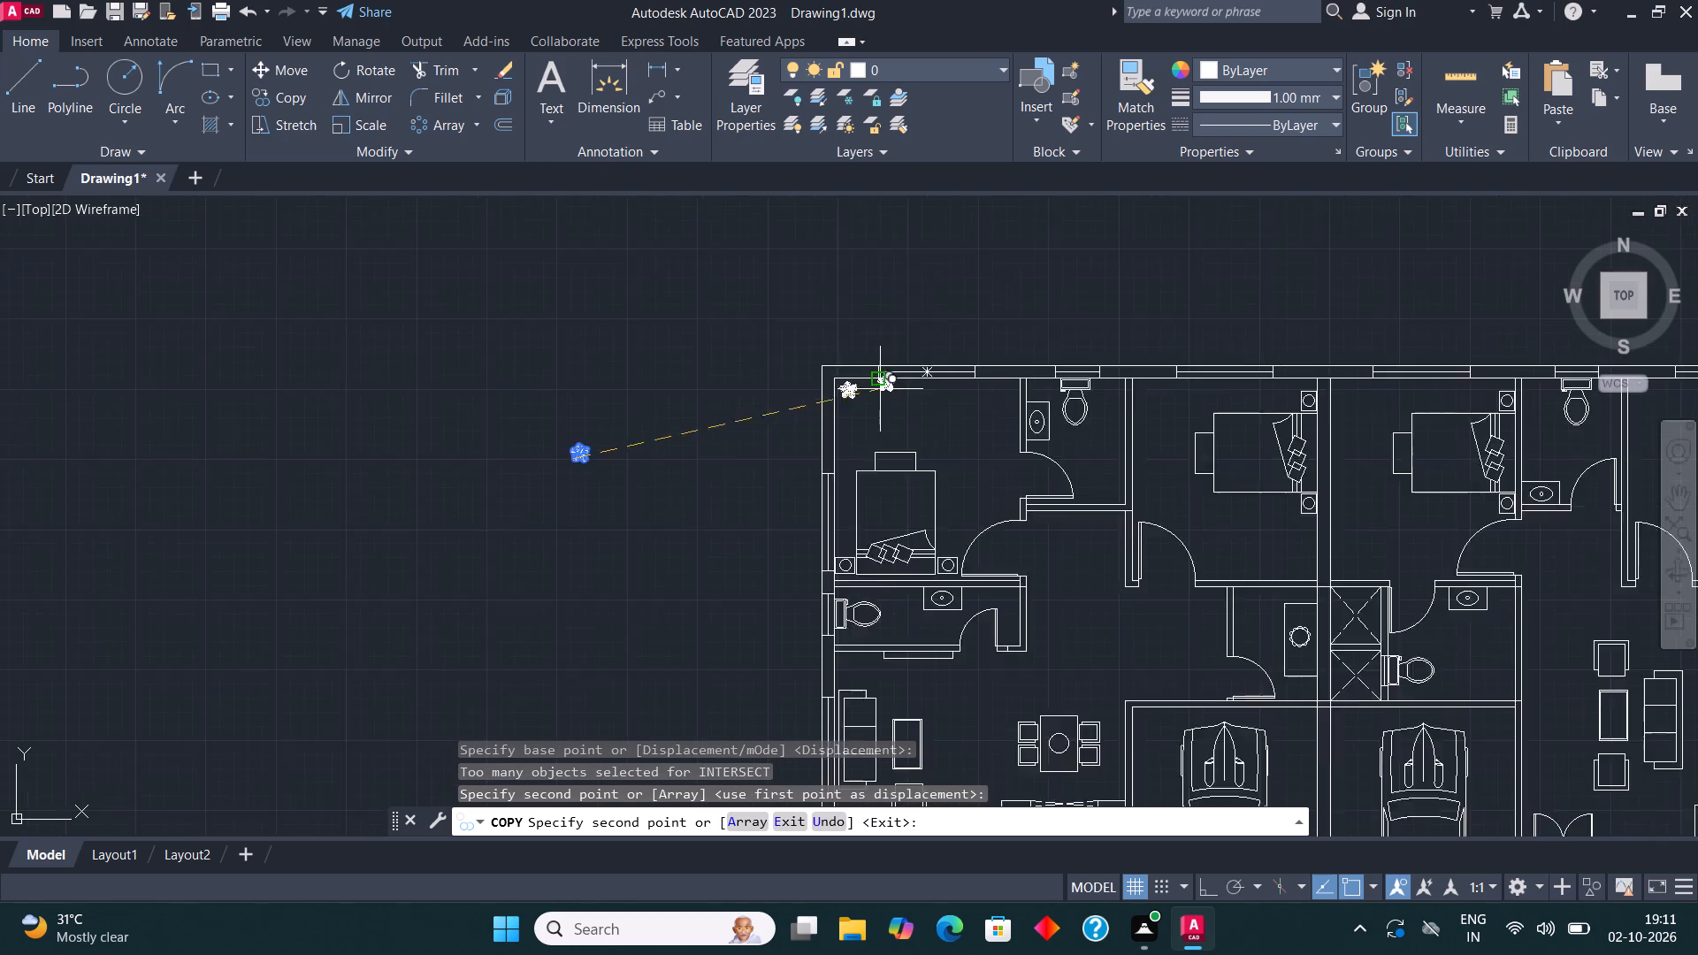
{"action": "scroll", "coordinate": [882, 393], "scroll_direction": "down", "scroll_amount": 1}
{"action": "scroll", "coordinate": [852, 587], "scroll_direction": "up", "scroll_amount": 3}
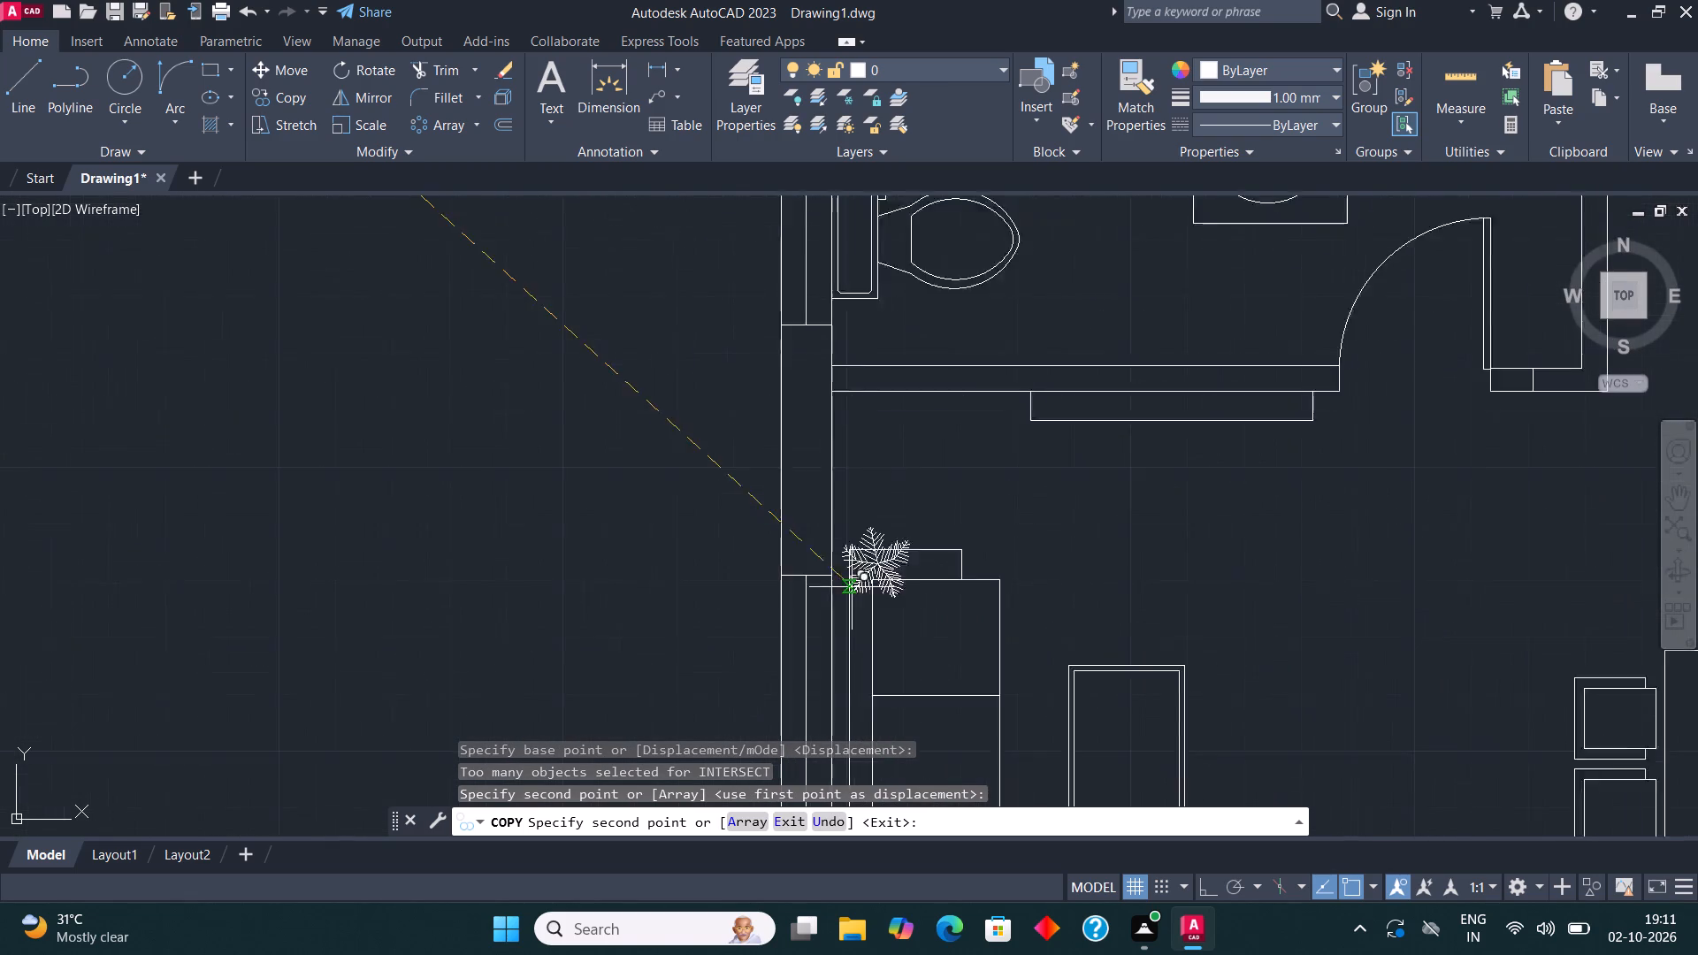
{"action": "scroll", "coordinate": [852, 587], "scroll_direction": "up", "scroll_amount": 2}
{"action": "left_click", "coordinate": [861, 411]}
{"action": "scroll", "coordinate": [664, 412], "scroll_direction": "down", "scroll_amount": 2}
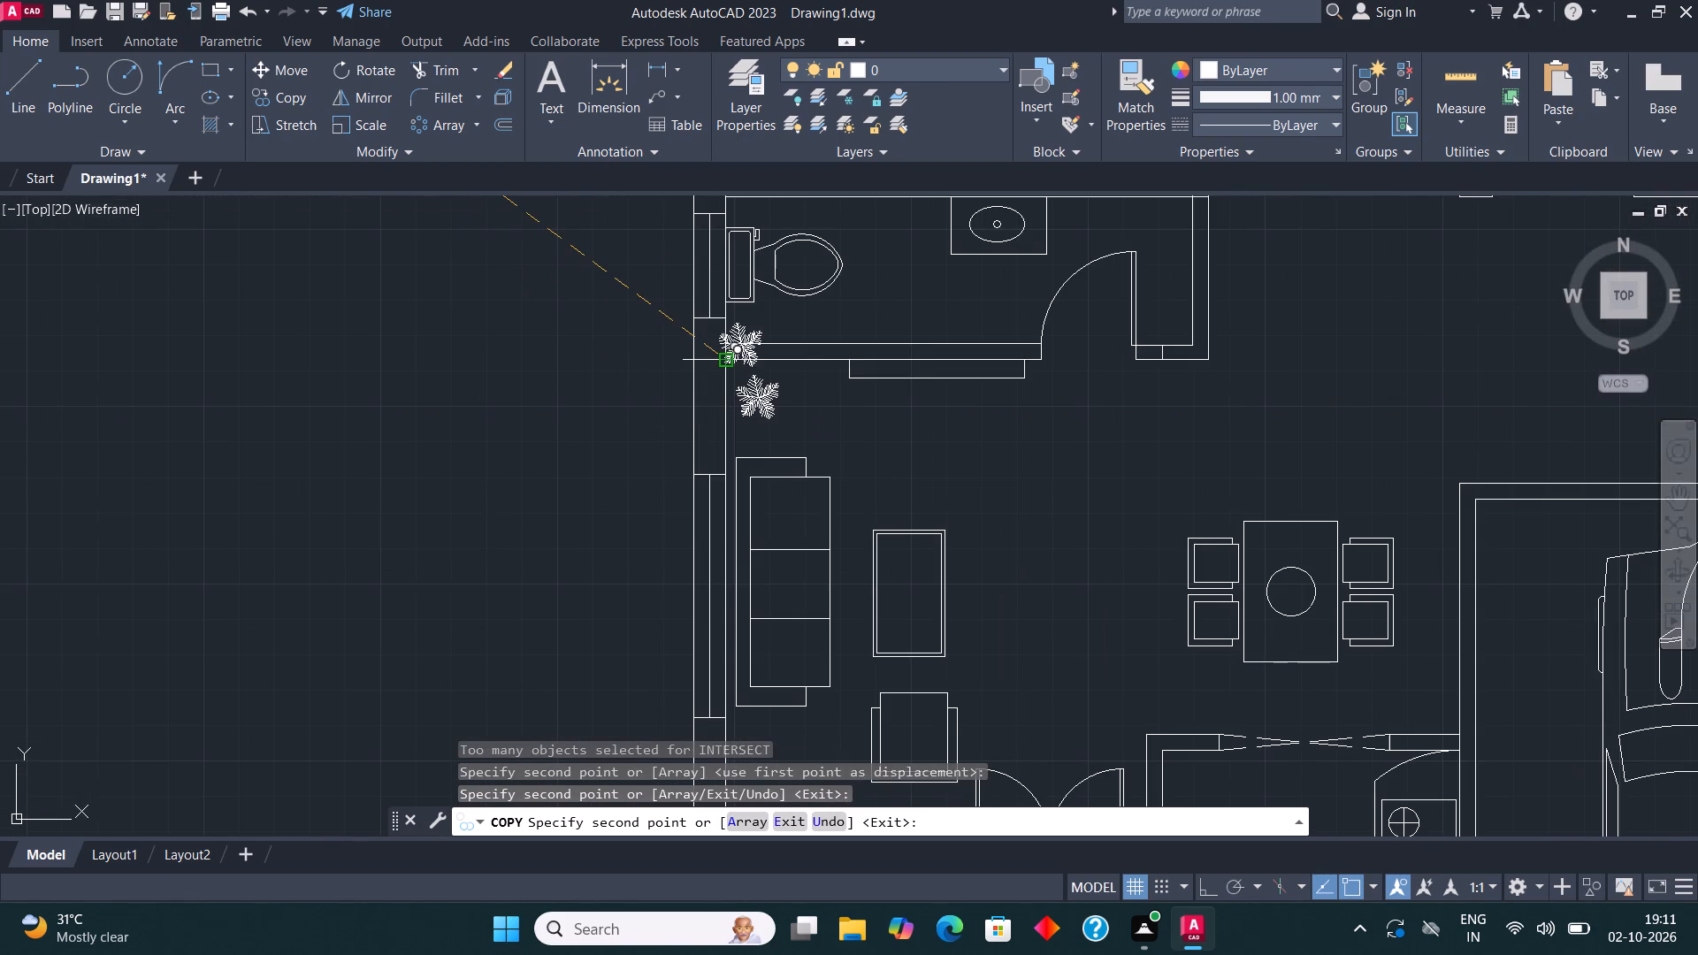
{"action": "scroll", "coordinate": [730, 364], "scroll_direction": "down", "scroll_amount": 2}
{"action": "scroll", "coordinate": [1006, 508], "scroll_direction": "up", "scroll_amount": 3}
{"action": "left_click", "coordinate": [980, 524]}
Place plant copies in the northwest corners of the two middle bedrooms on either side of the party wall.
{"action": "scroll", "coordinate": [848, 434], "scroll_direction": "down", "scroll_amount": 2}
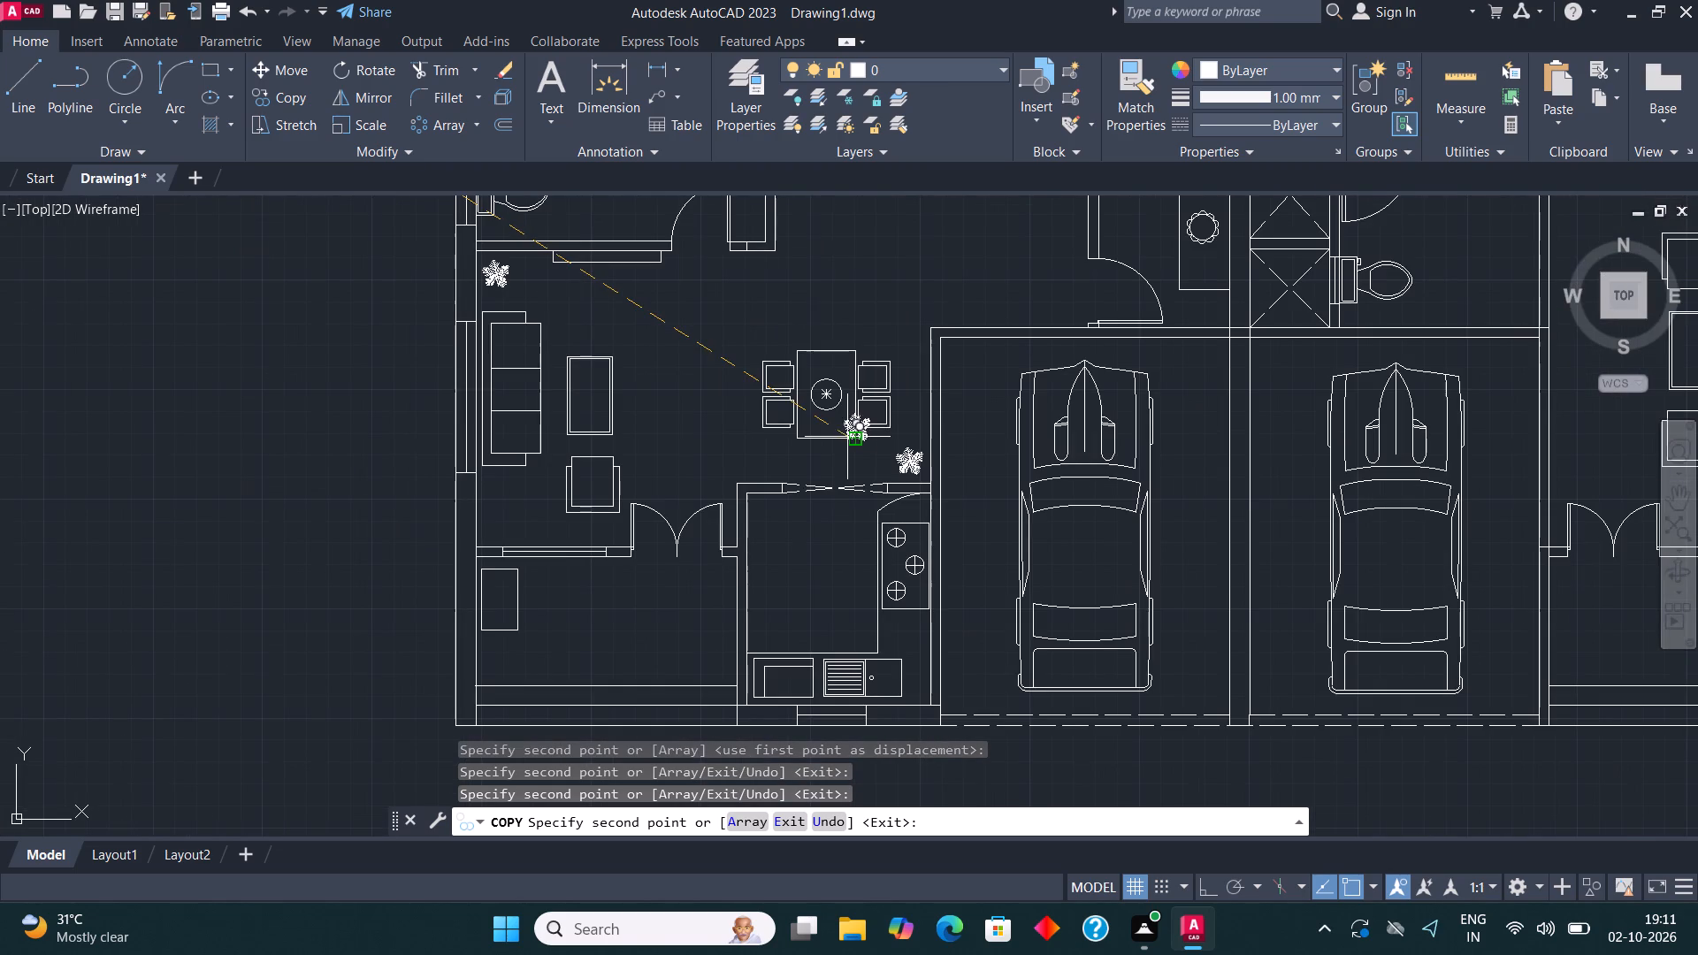
{"action": "scroll", "coordinate": [859, 570], "scroll_direction": "down", "scroll_amount": 2}
{"action": "scroll", "coordinate": [902, 288], "scroll_direction": "up", "scroll_amount": 3}
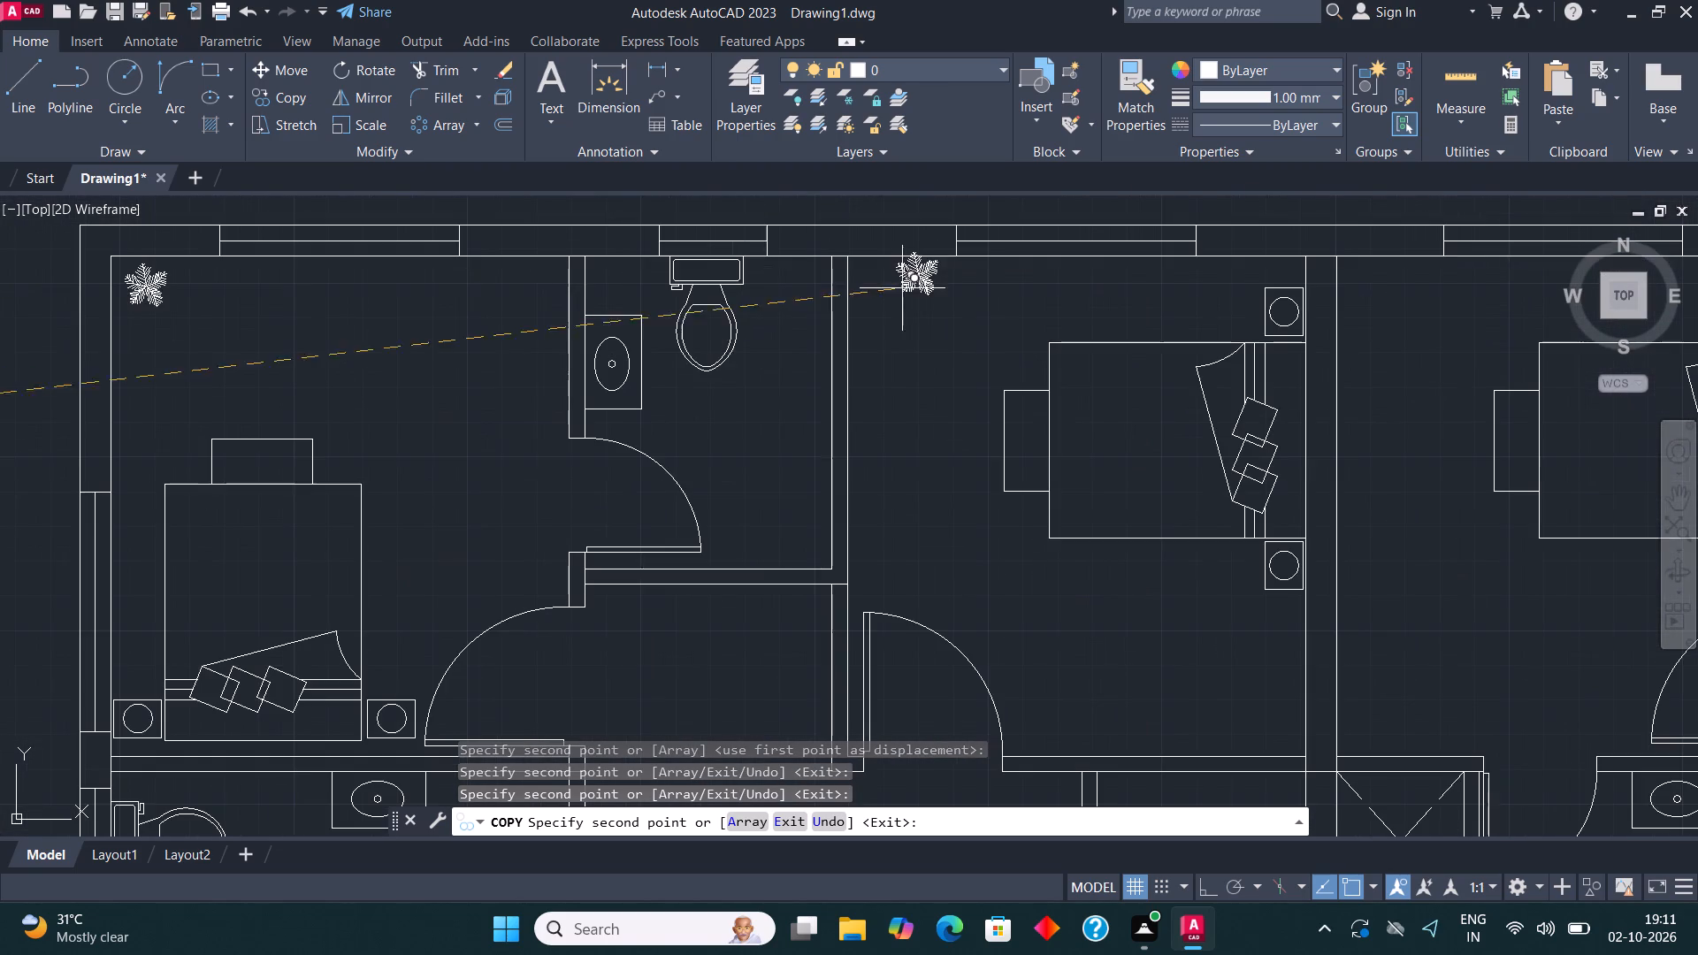
{"action": "left_click", "coordinate": [875, 305]}
{"action": "scroll", "coordinate": [730, 453], "scroll_direction": "down", "scroll_amount": 3}
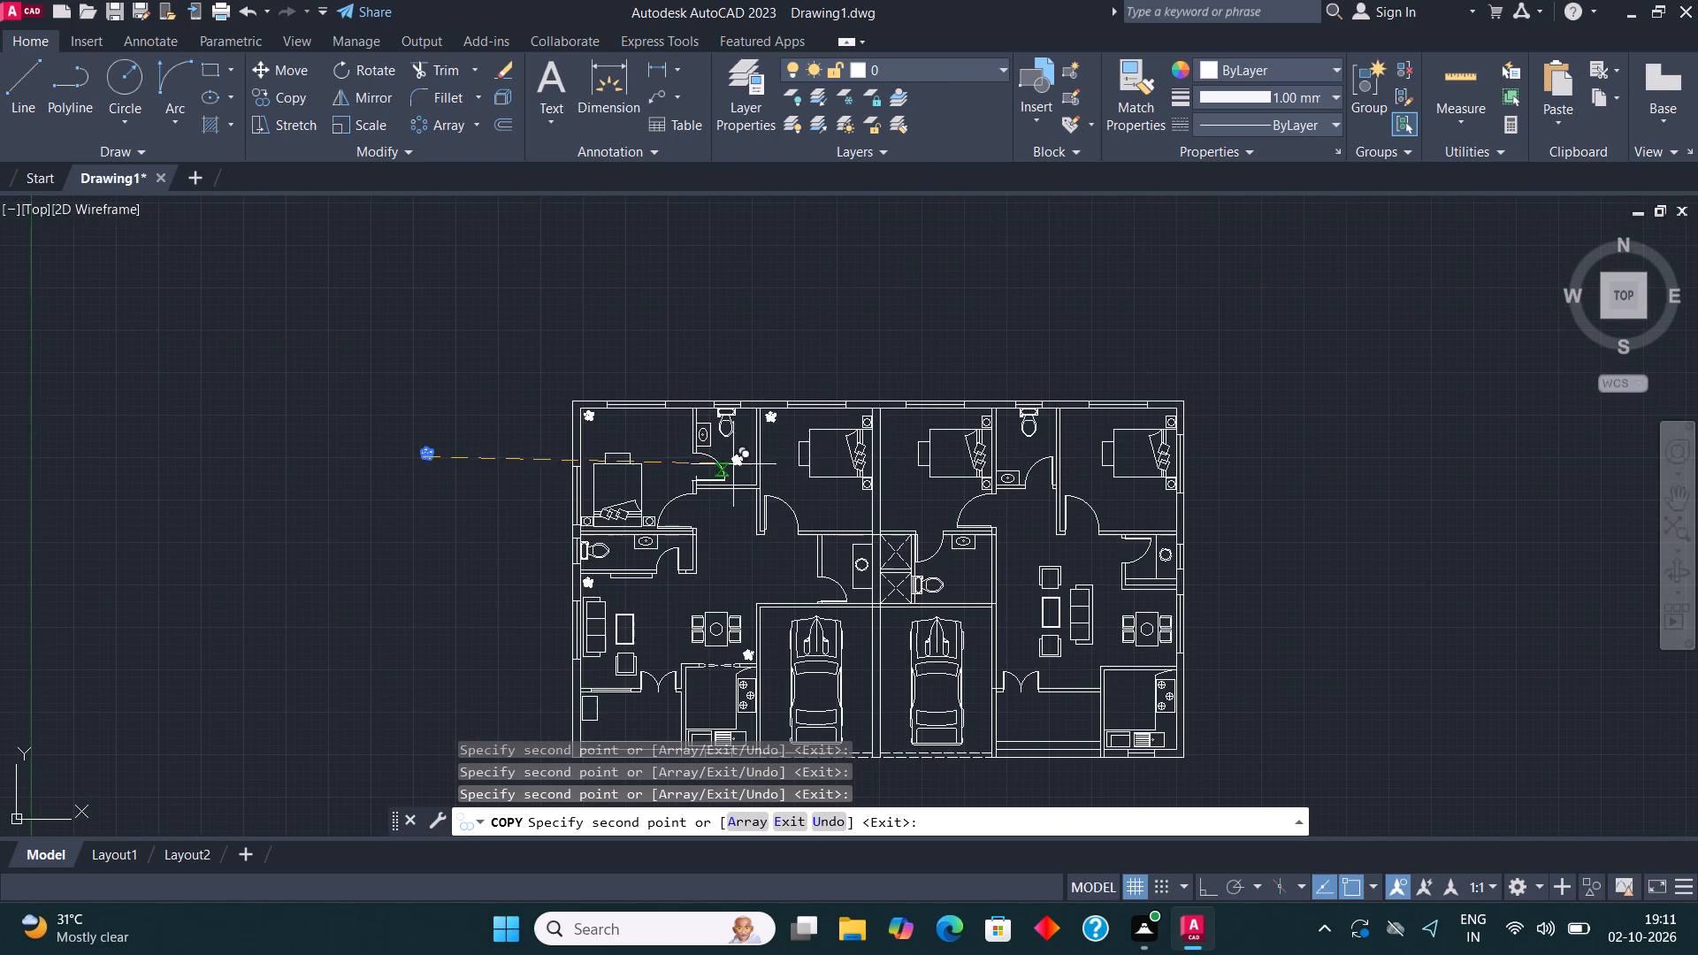
{"action": "scroll", "coordinate": [906, 437], "scroll_direction": "up", "scroll_amount": 3}
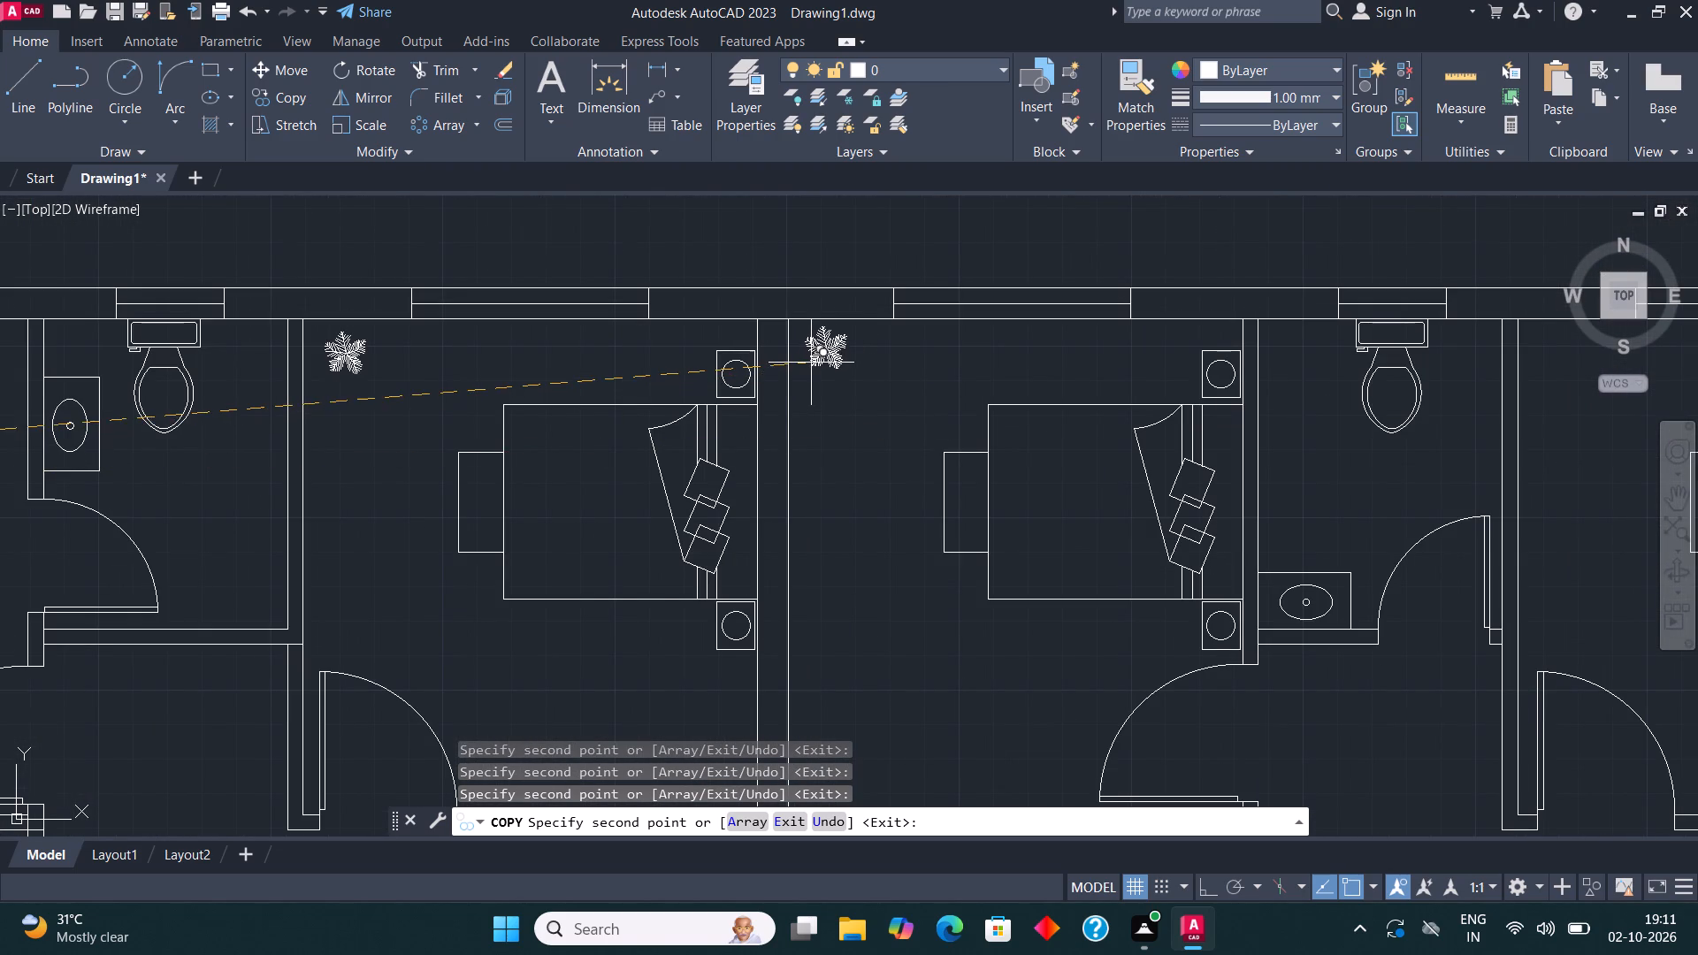
{"action": "left_click", "coordinate": [811, 363]}
Place a plant copy in the west unit's hall, just west of the small central washroom's wall.
{"action": "scroll", "coordinate": [838, 429], "scroll_direction": "down", "scroll_amount": 2}
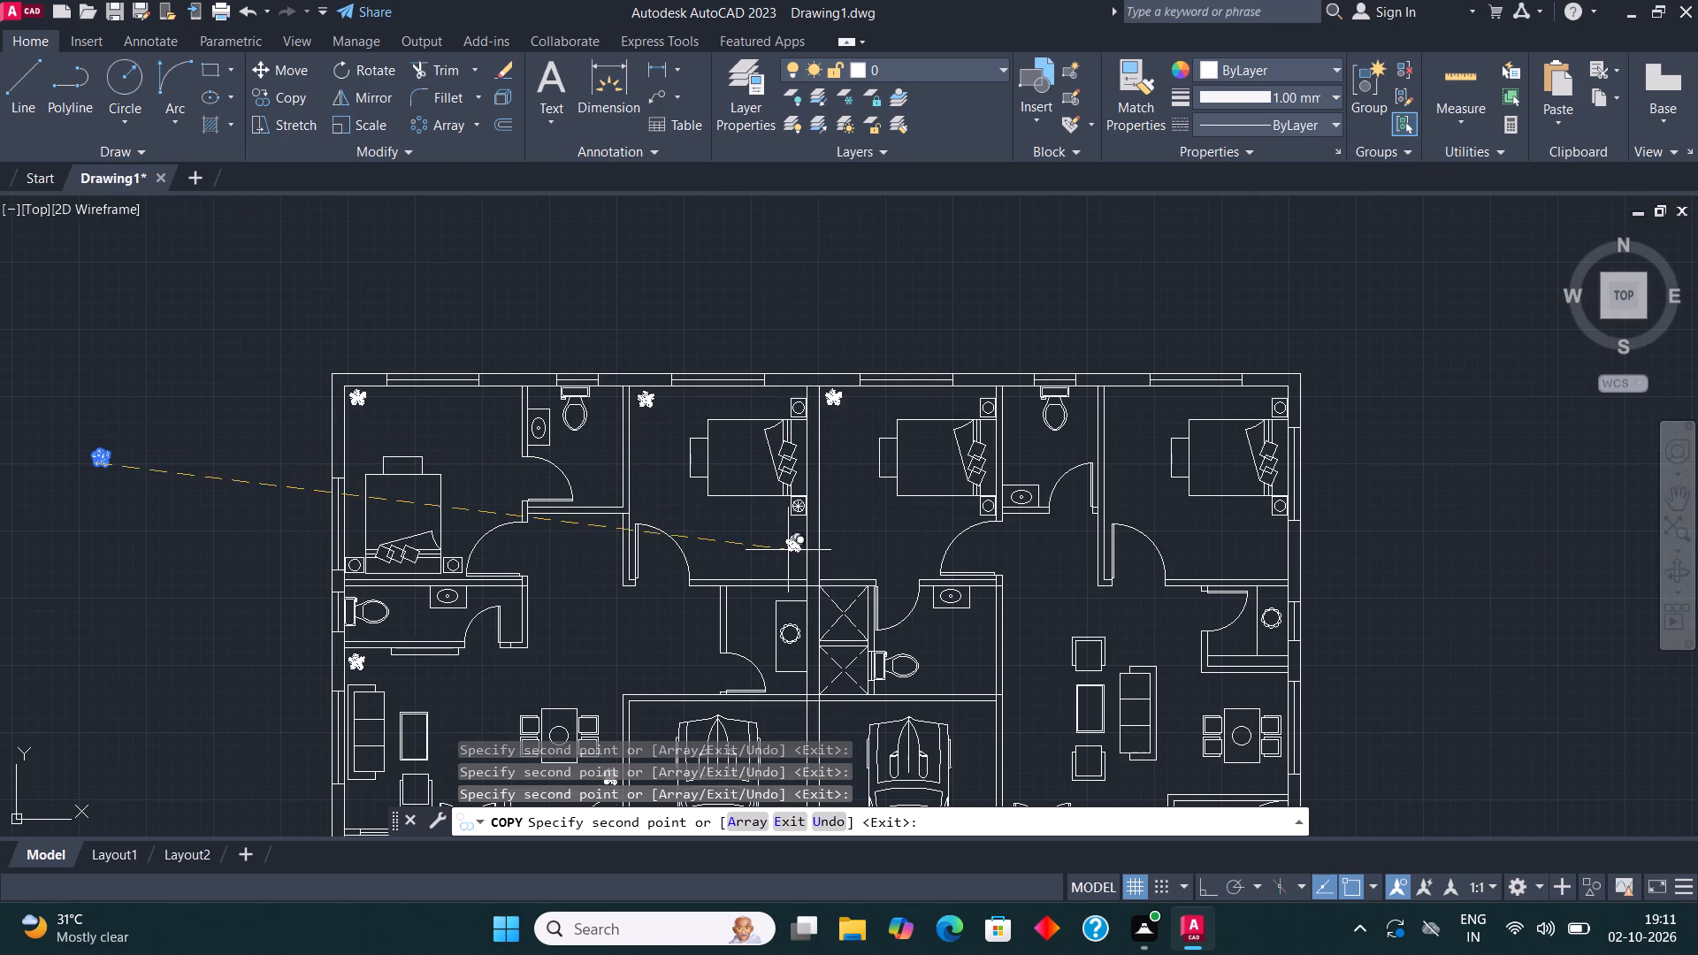
{"action": "middle_click_drag", "start_coordinate": [923, 531], "coordinate": [976, 450]}
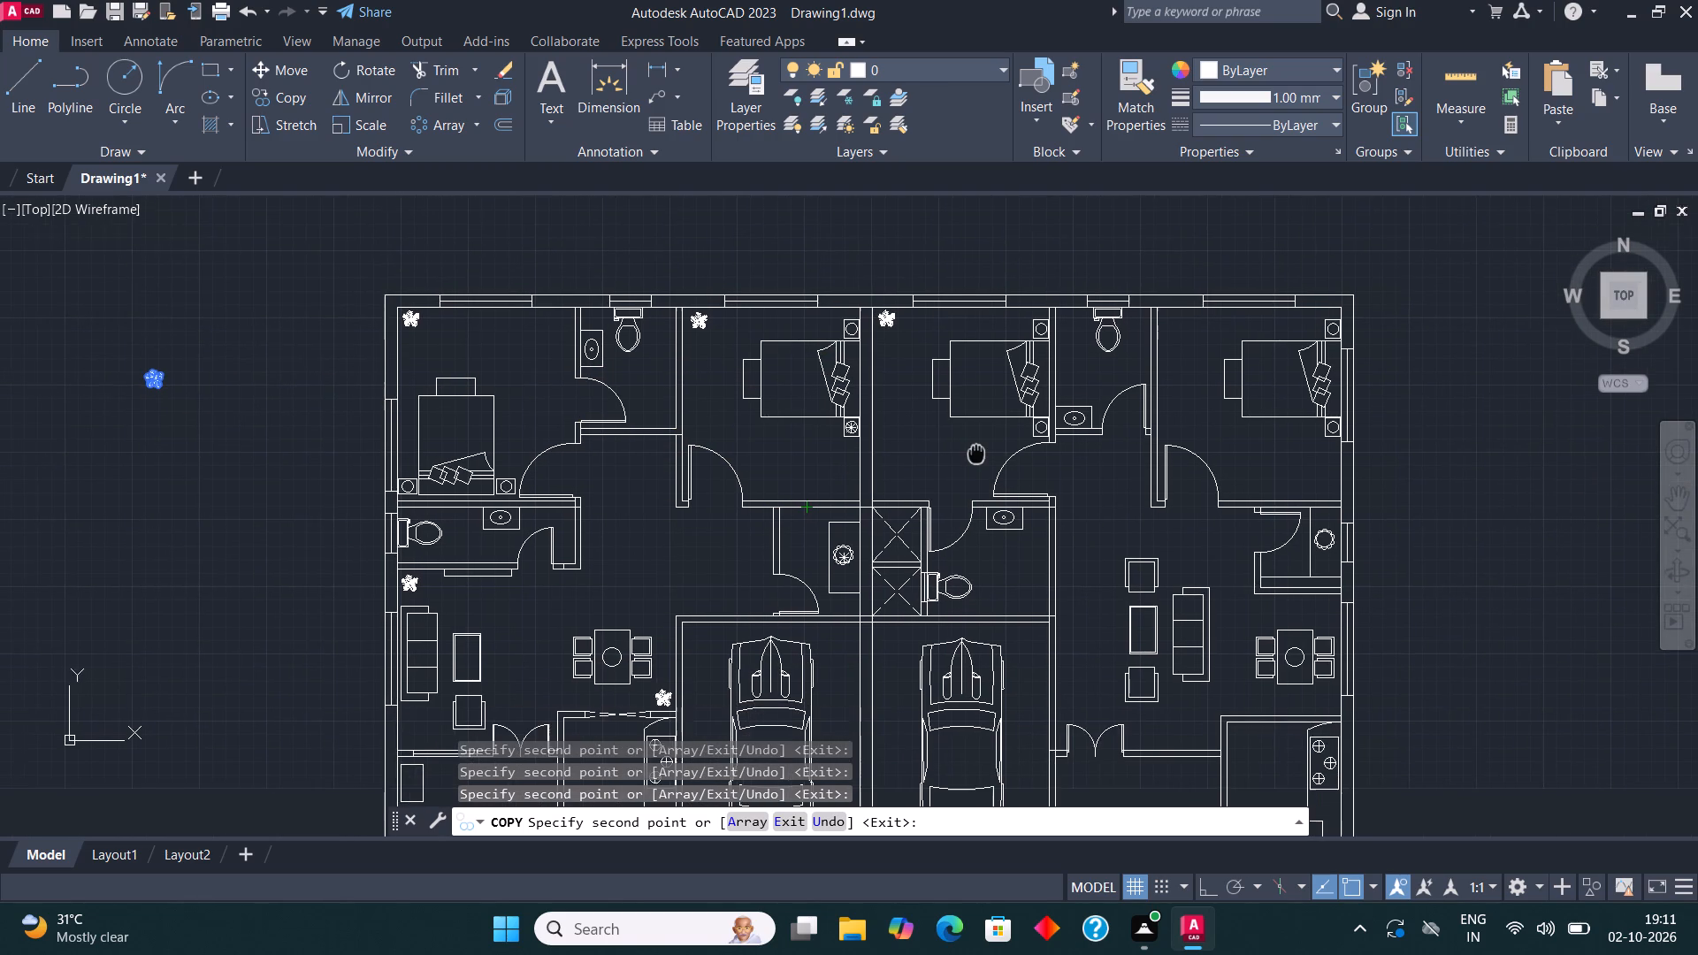
{"action": "middle_click_drag", "start_coordinate": [976, 450], "coordinate": [976, 448]}
{"action": "scroll", "coordinate": [751, 521], "scroll_direction": "up", "scroll_amount": 2}
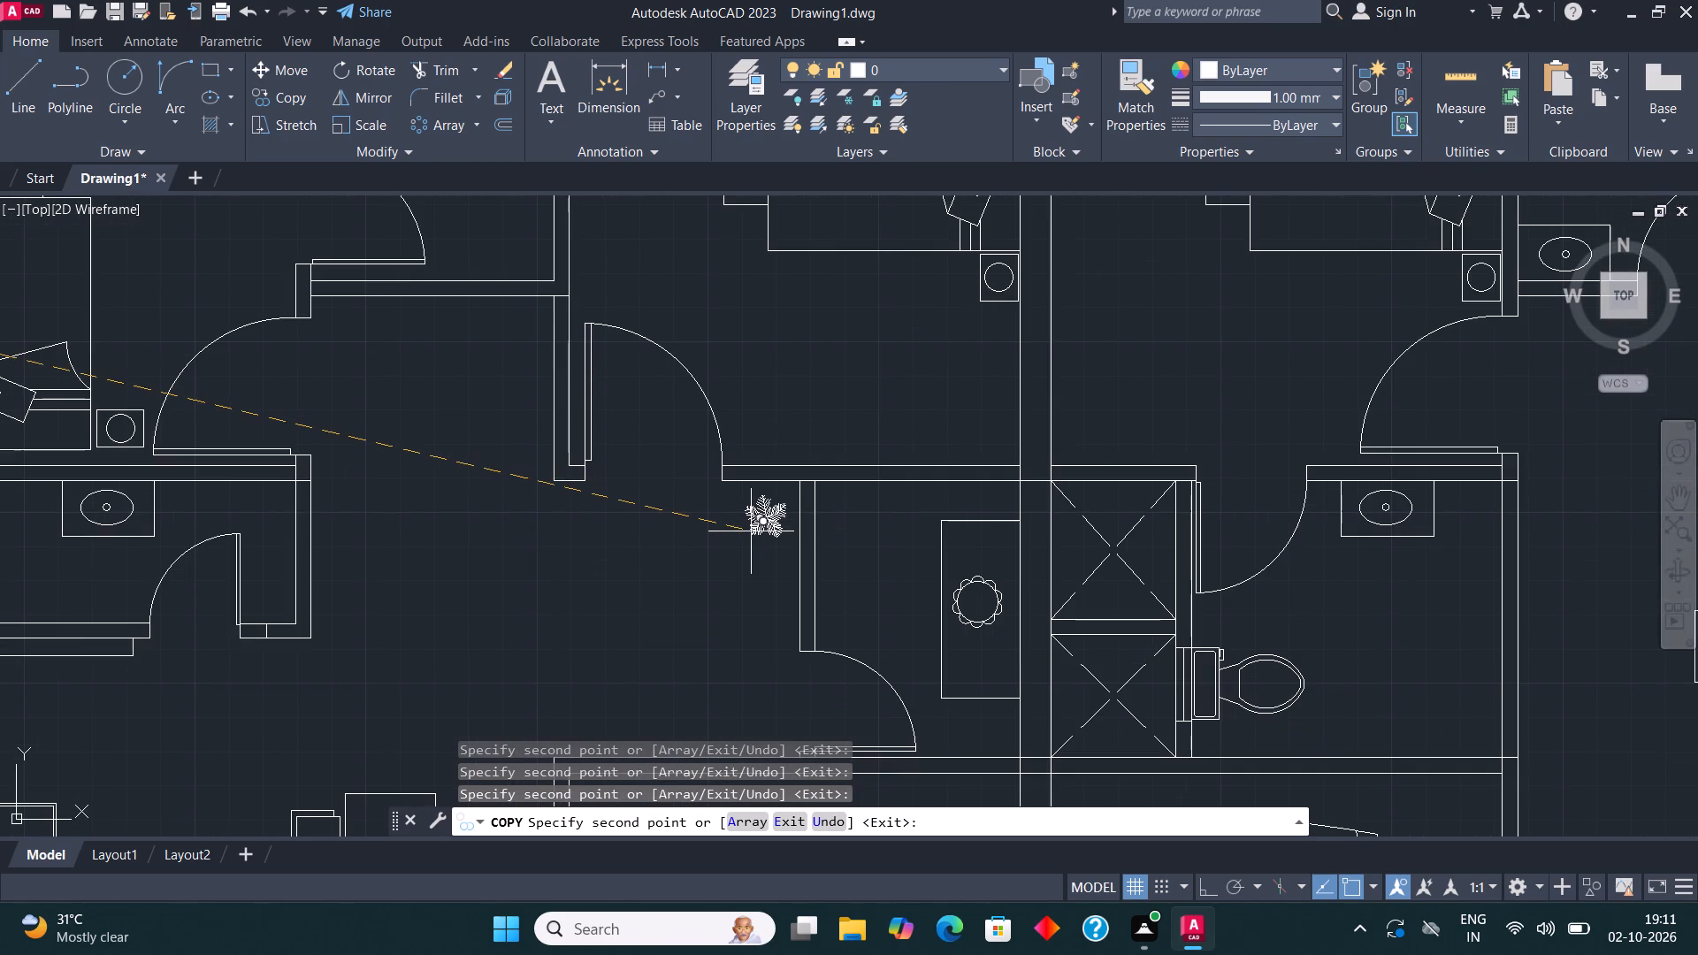
{"action": "left_click", "coordinate": [751, 531]}
Place a plant copy in the northwest corner of the east unit's northeast bedroom.
{"action": "scroll", "coordinate": [773, 435], "scroll_direction": "down", "scroll_amount": 1}
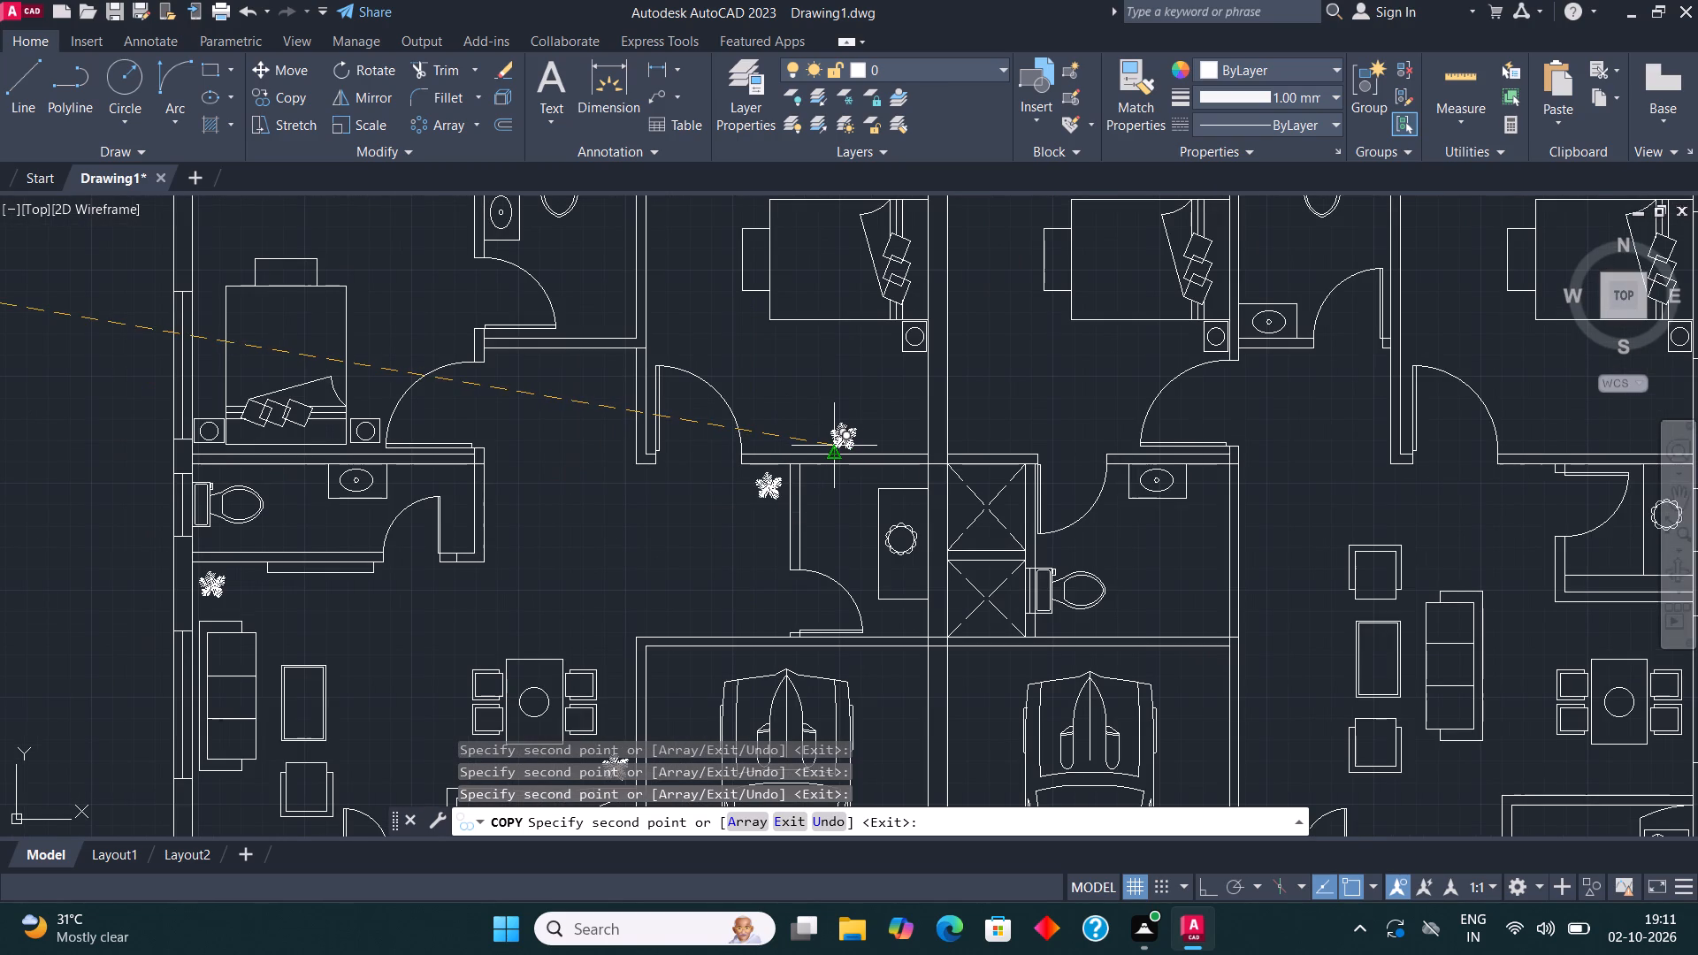
{"action": "scroll", "coordinate": [648, 584], "scroll_direction": "down", "scroll_amount": 2}
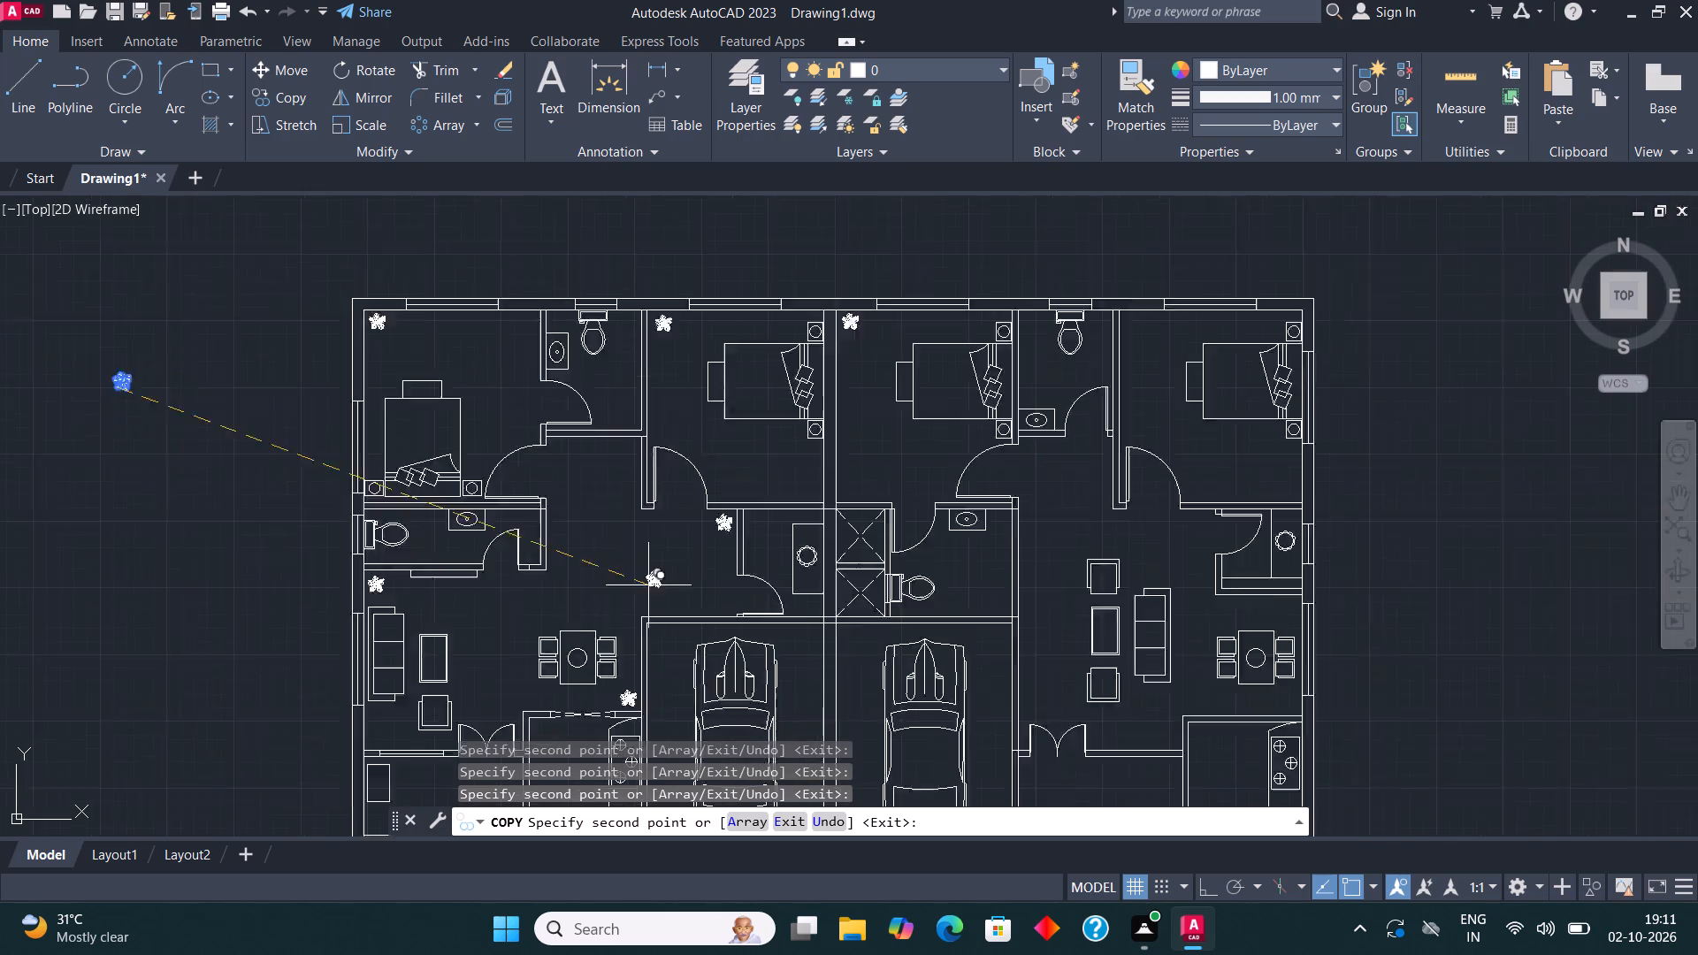
{"action": "scroll", "coordinate": [965, 458], "scroll_direction": "up", "scroll_amount": 2}
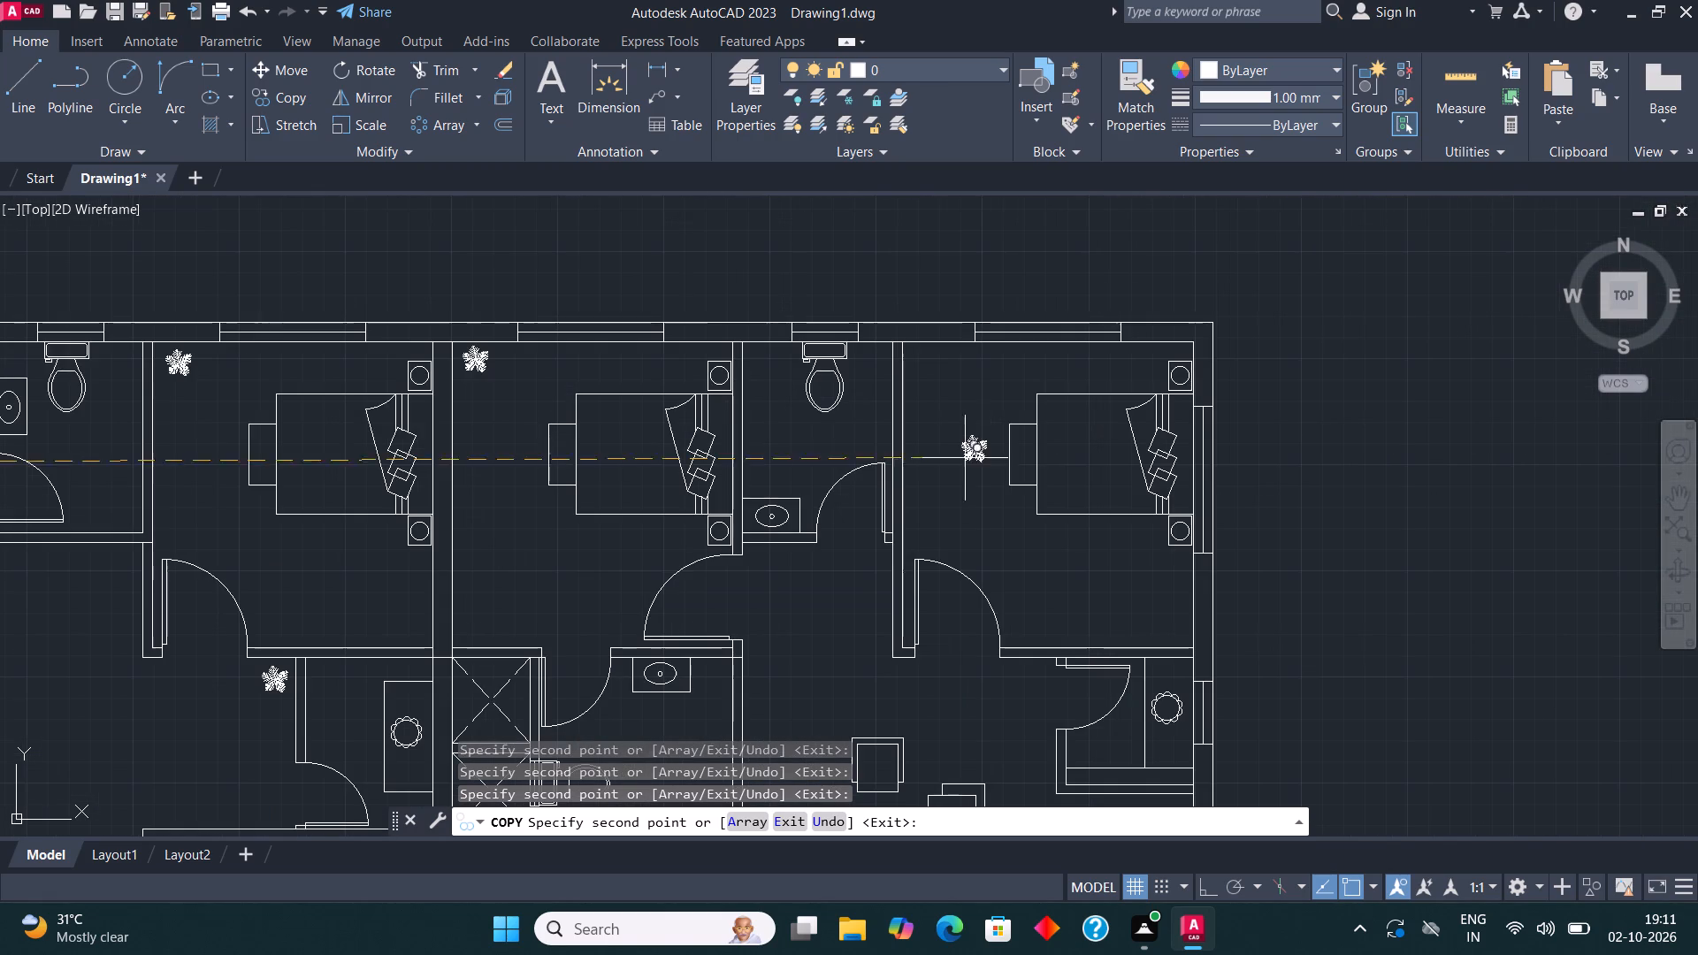
{"action": "left_click", "coordinate": [919, 376]}
Place a plant copy in the east unit's living room, beside the entrance wall at the kitchen's northwest corner.
{"action": "scroll", "coordinate": [934, 302], "scroll_direction": "down", "scroll_amount": 1}
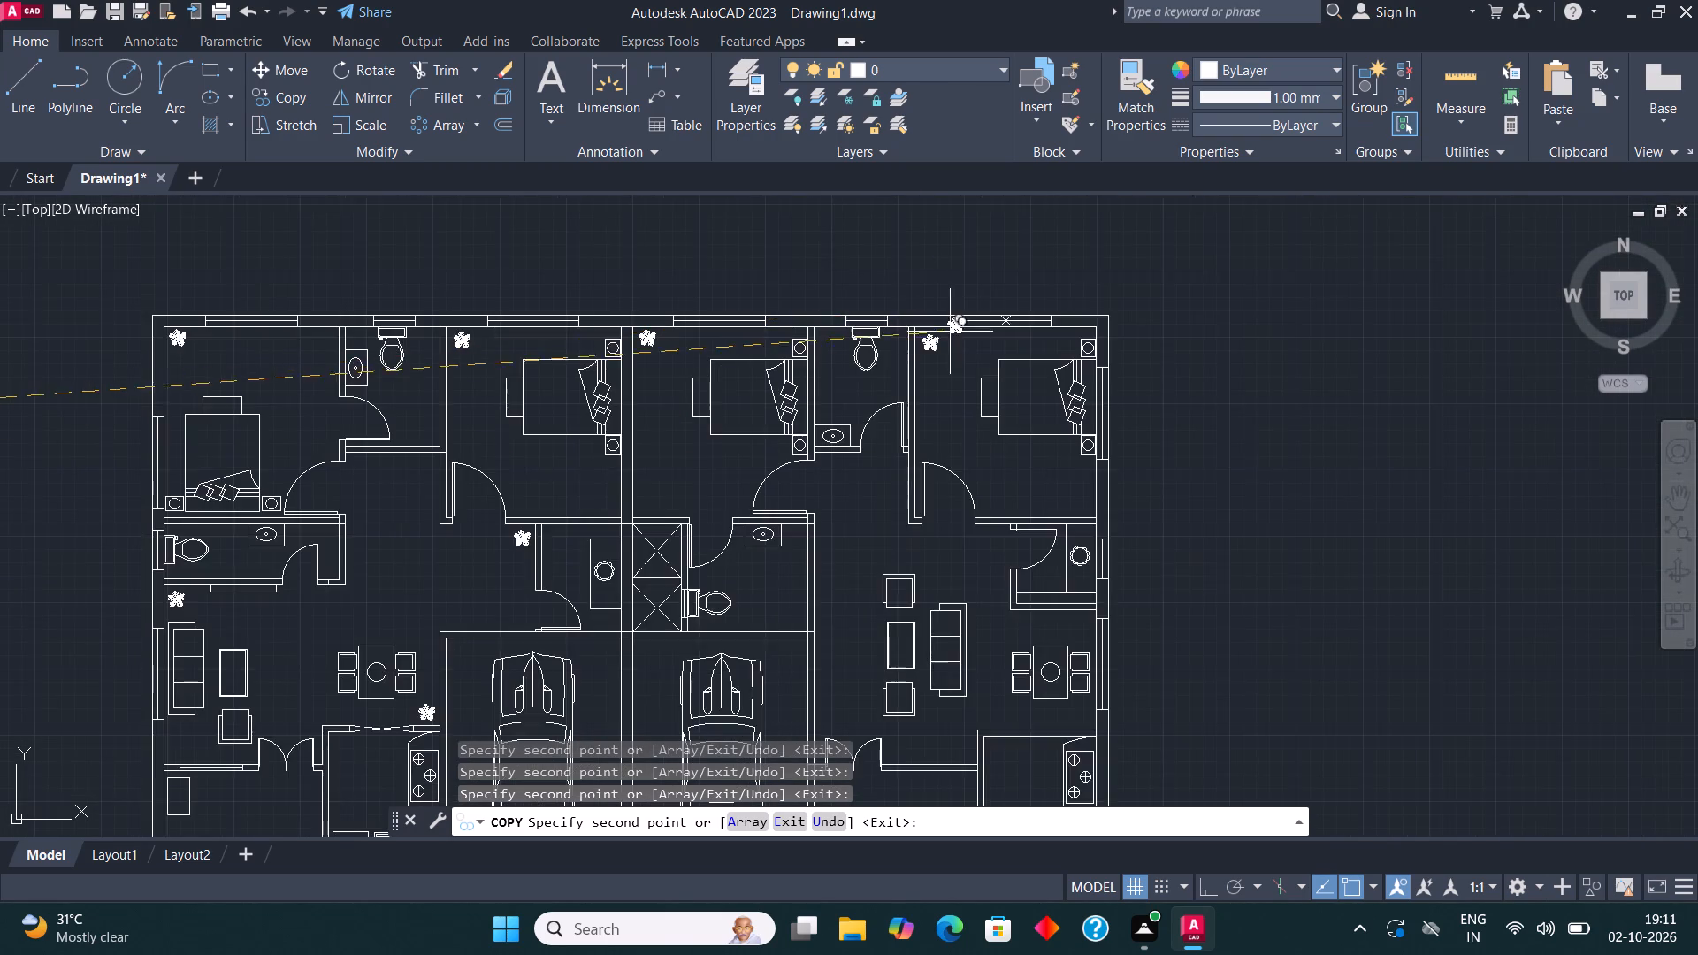
{"action": "scroll", "coordinate": [963, 347], "scroll_direction": "down", "scroll_amount": 1}
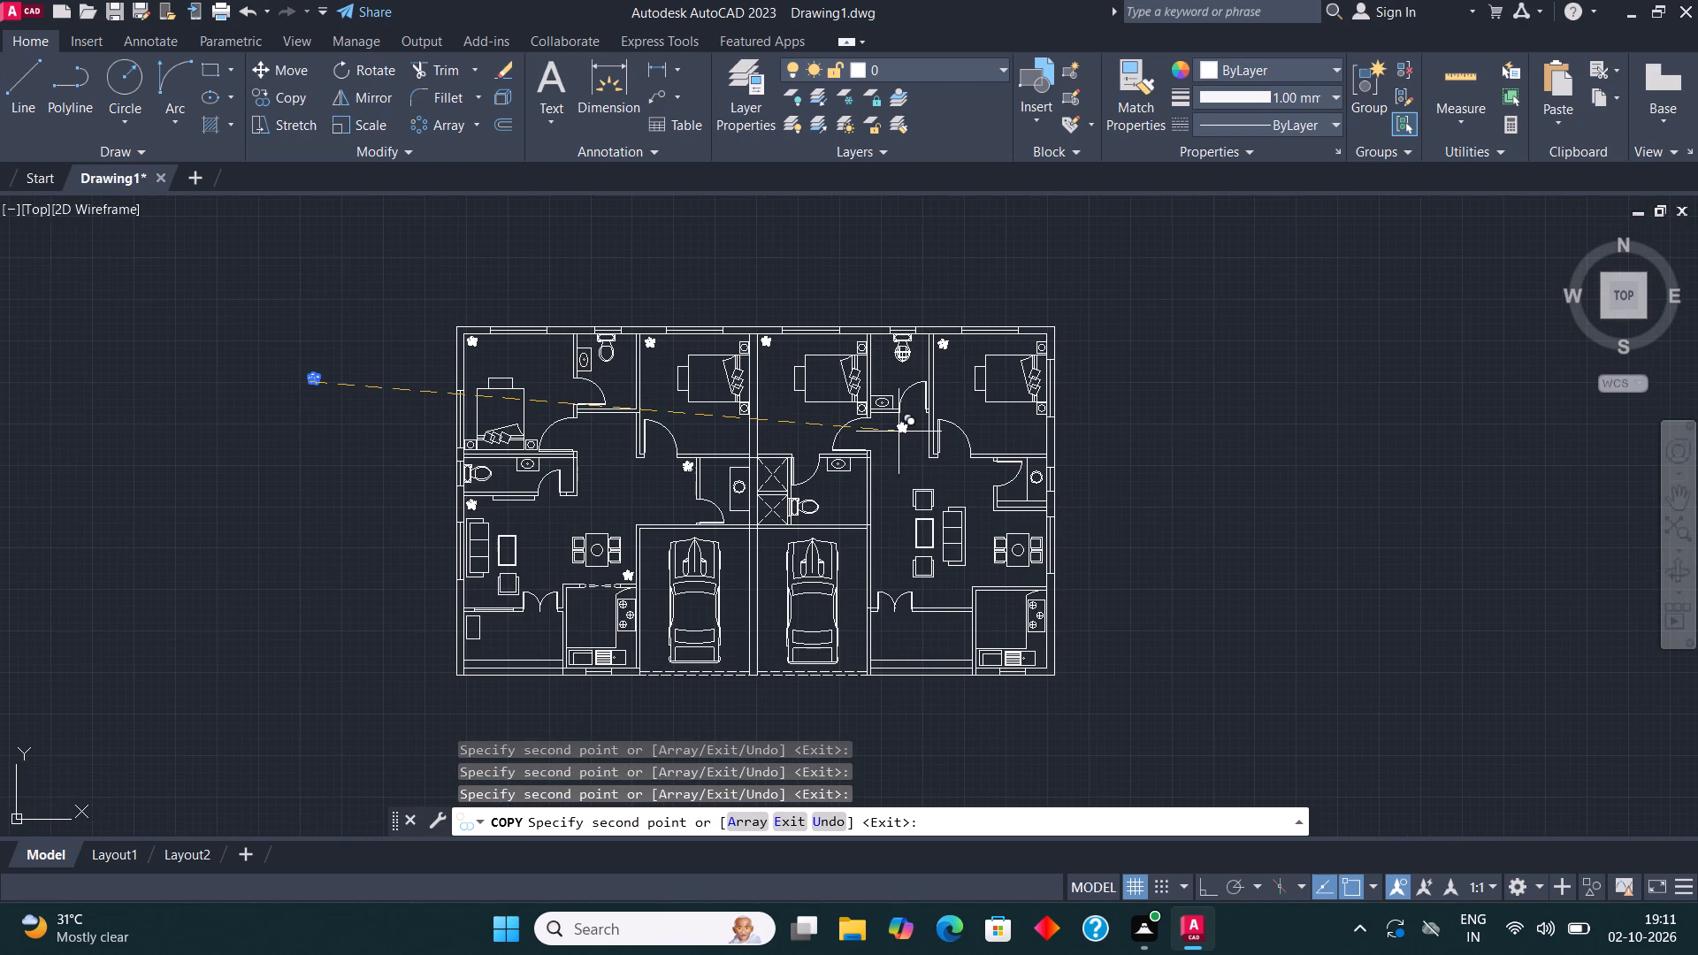
{"action": "scroll", "coordinate": [888, 447], "scroll_direction": "down", "scroll_amount": 2}
{"action": "scroll", "coordinate": [884, 476], "scroll_direction": "up", "scroll_amount": 2}
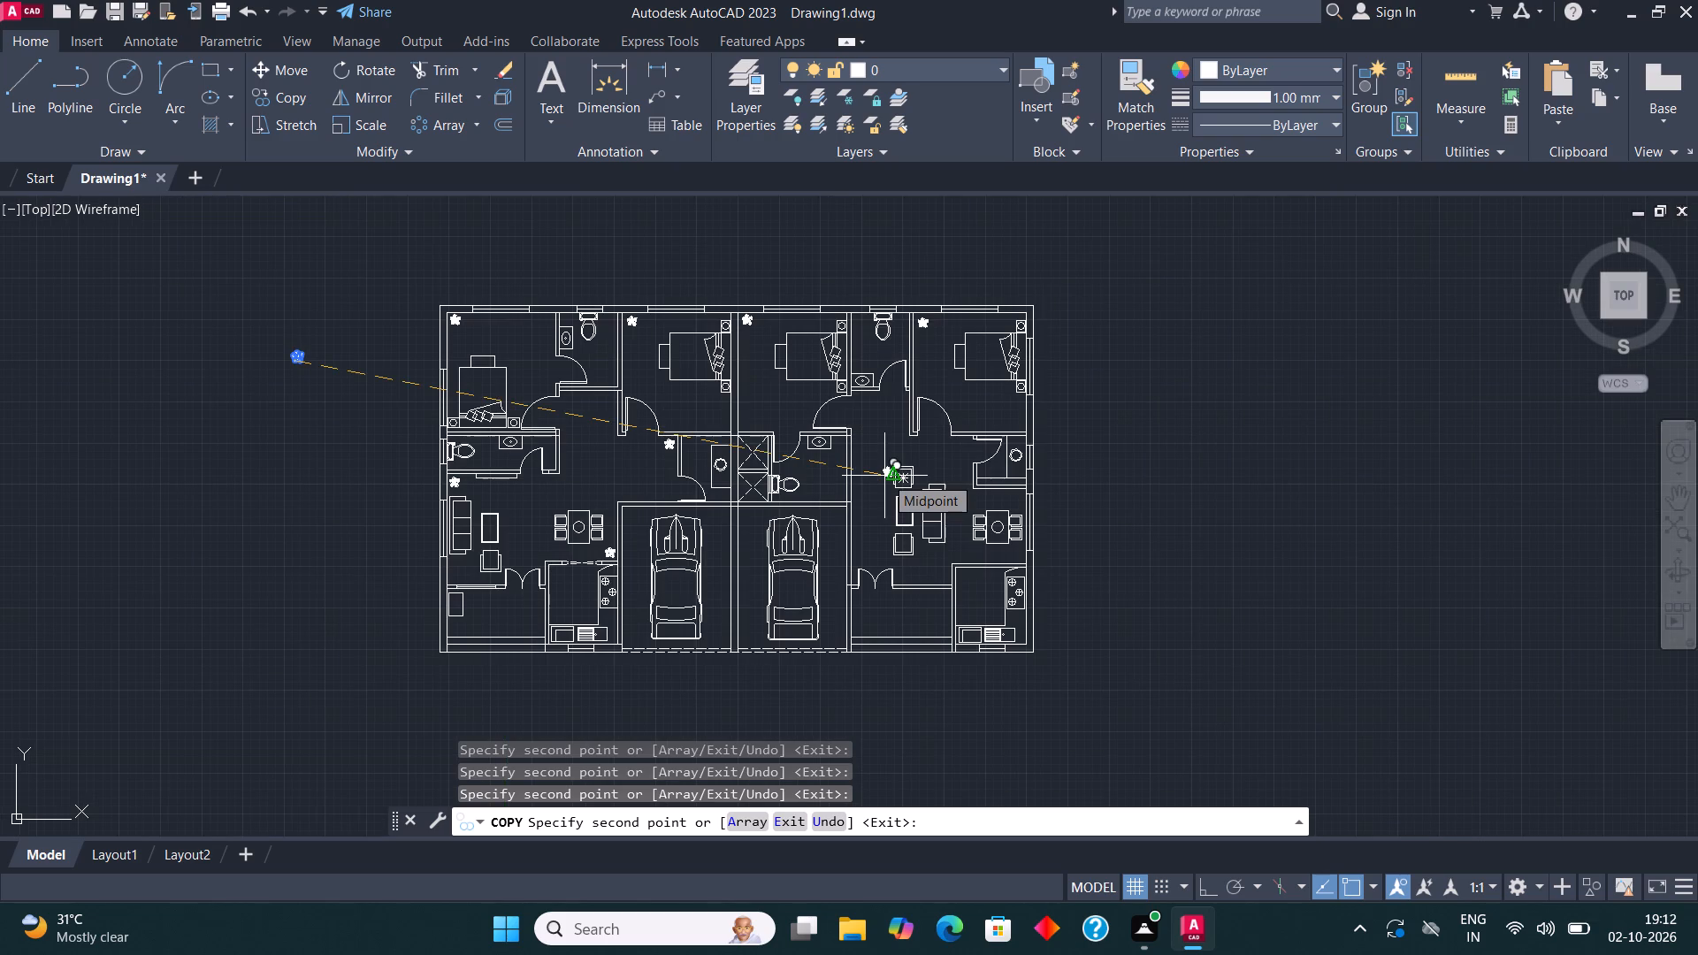
{"action": "scroll", "coordinate": [884, 496], "scroll_direction": "down", "scroll_amount": 1}
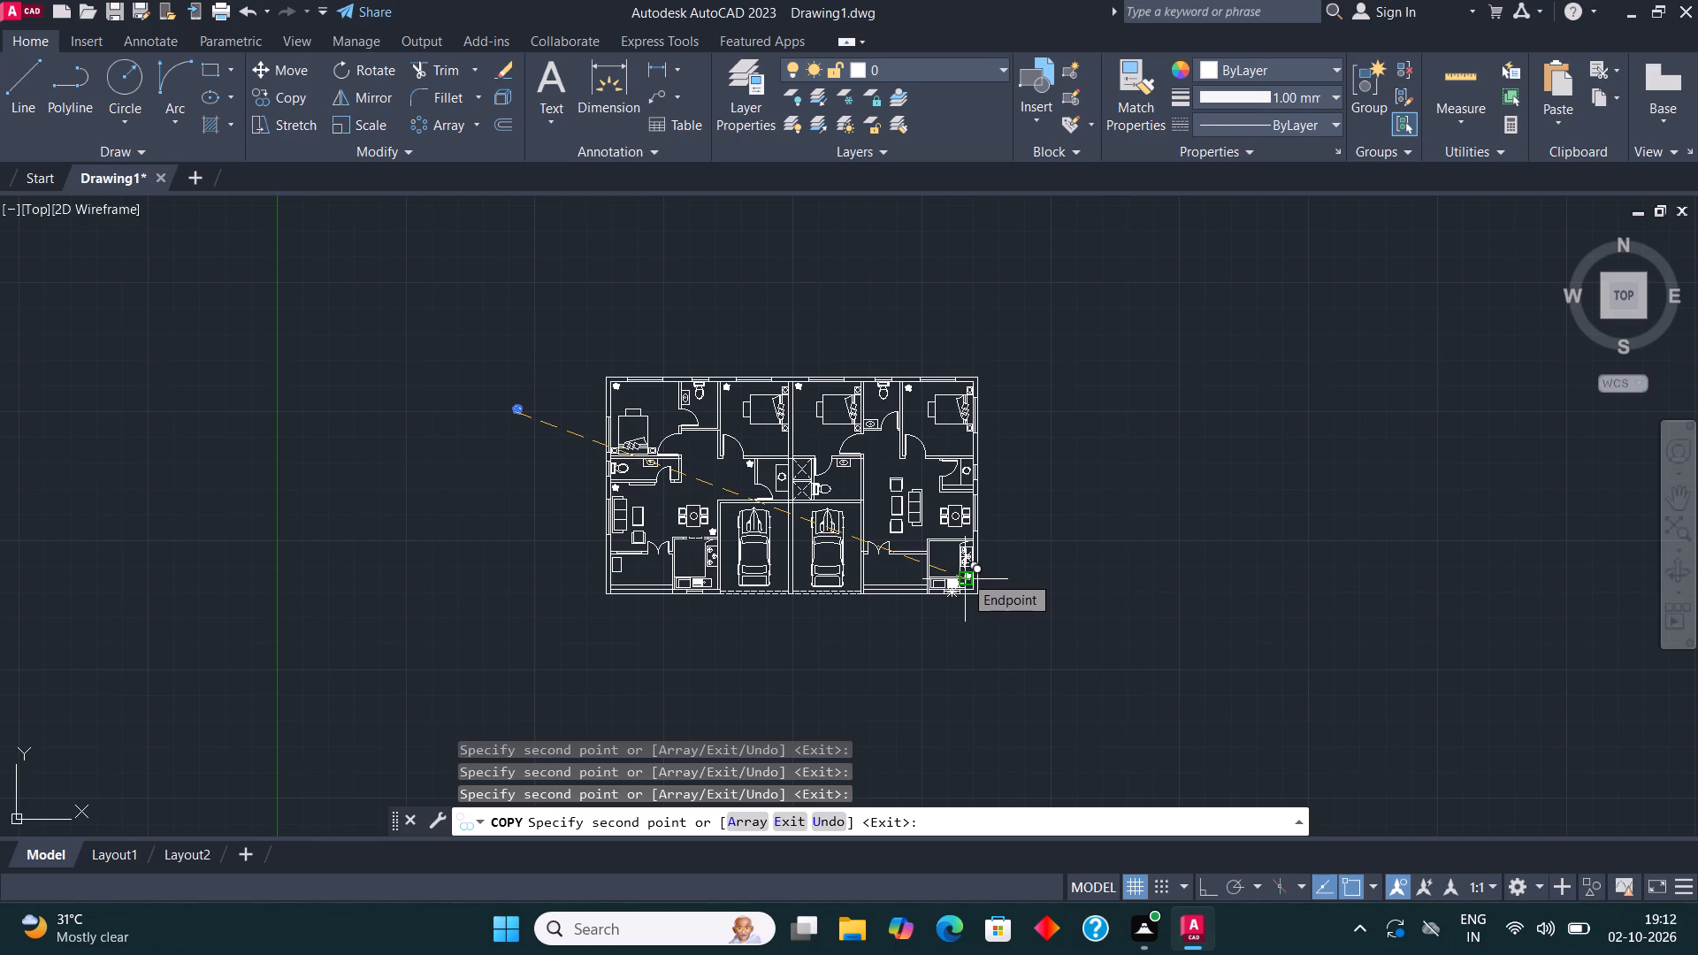
{"action": "scroll", "coordinate": [974, 593], "scroll_direction": "up", "scroll_amount": 3}
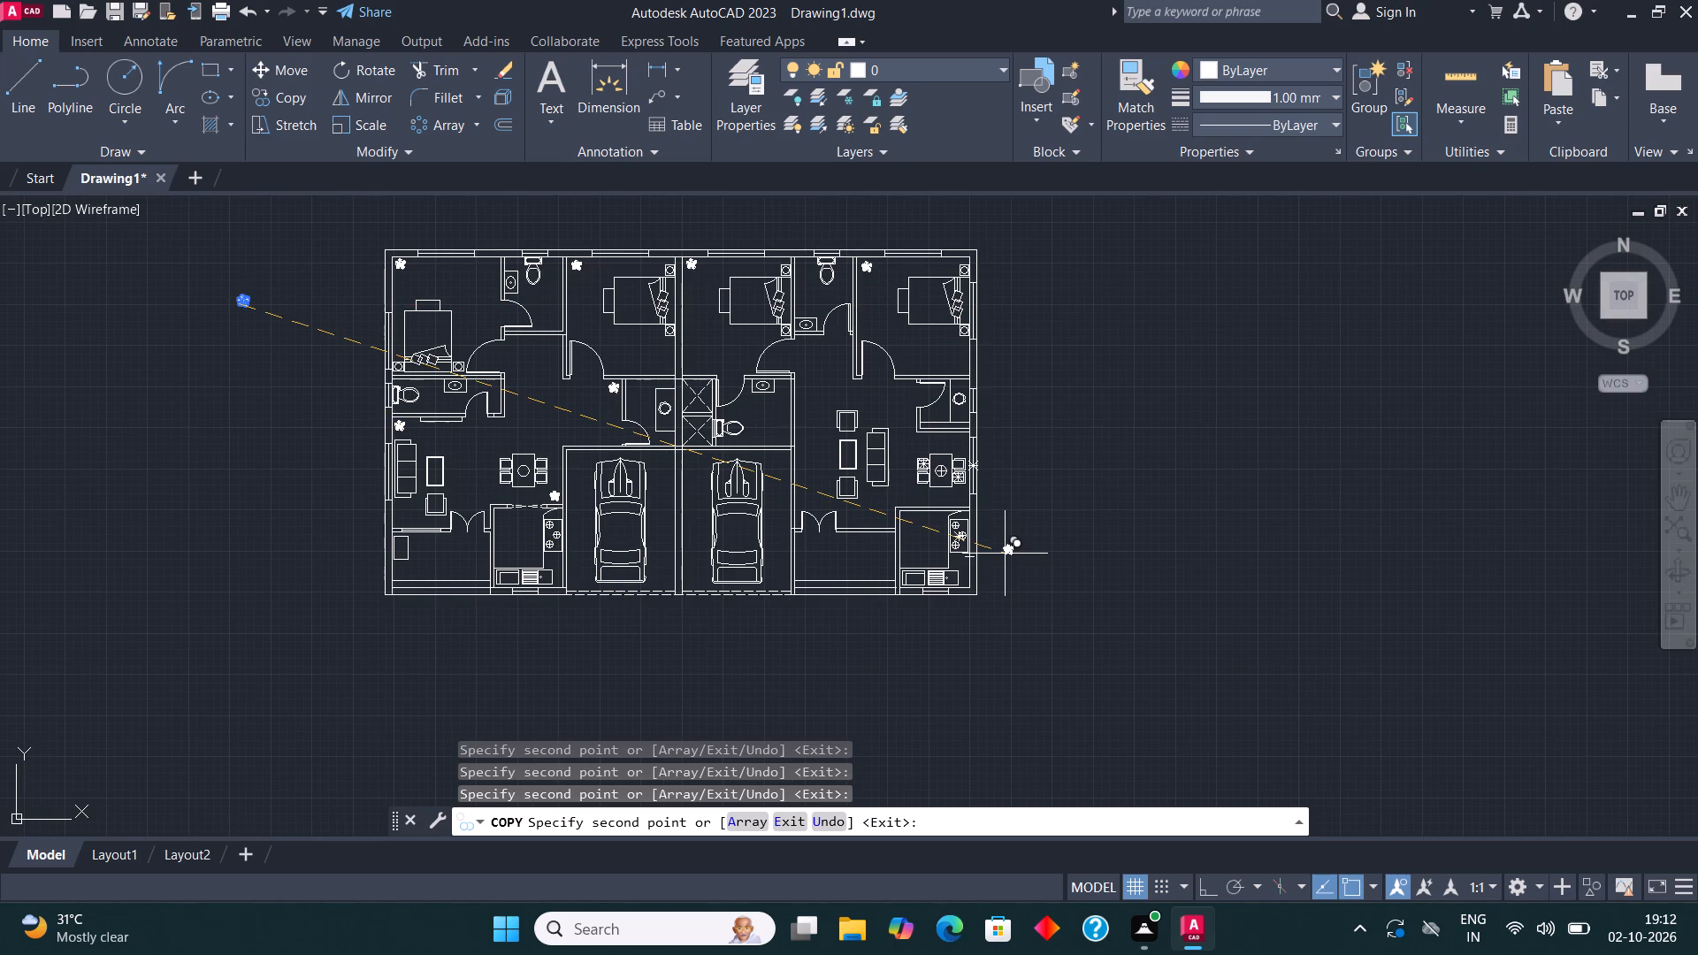
{"action": "scroll", "coordinate": [869, 525], "scroll_direction": "up", "scroll_amount": 4}
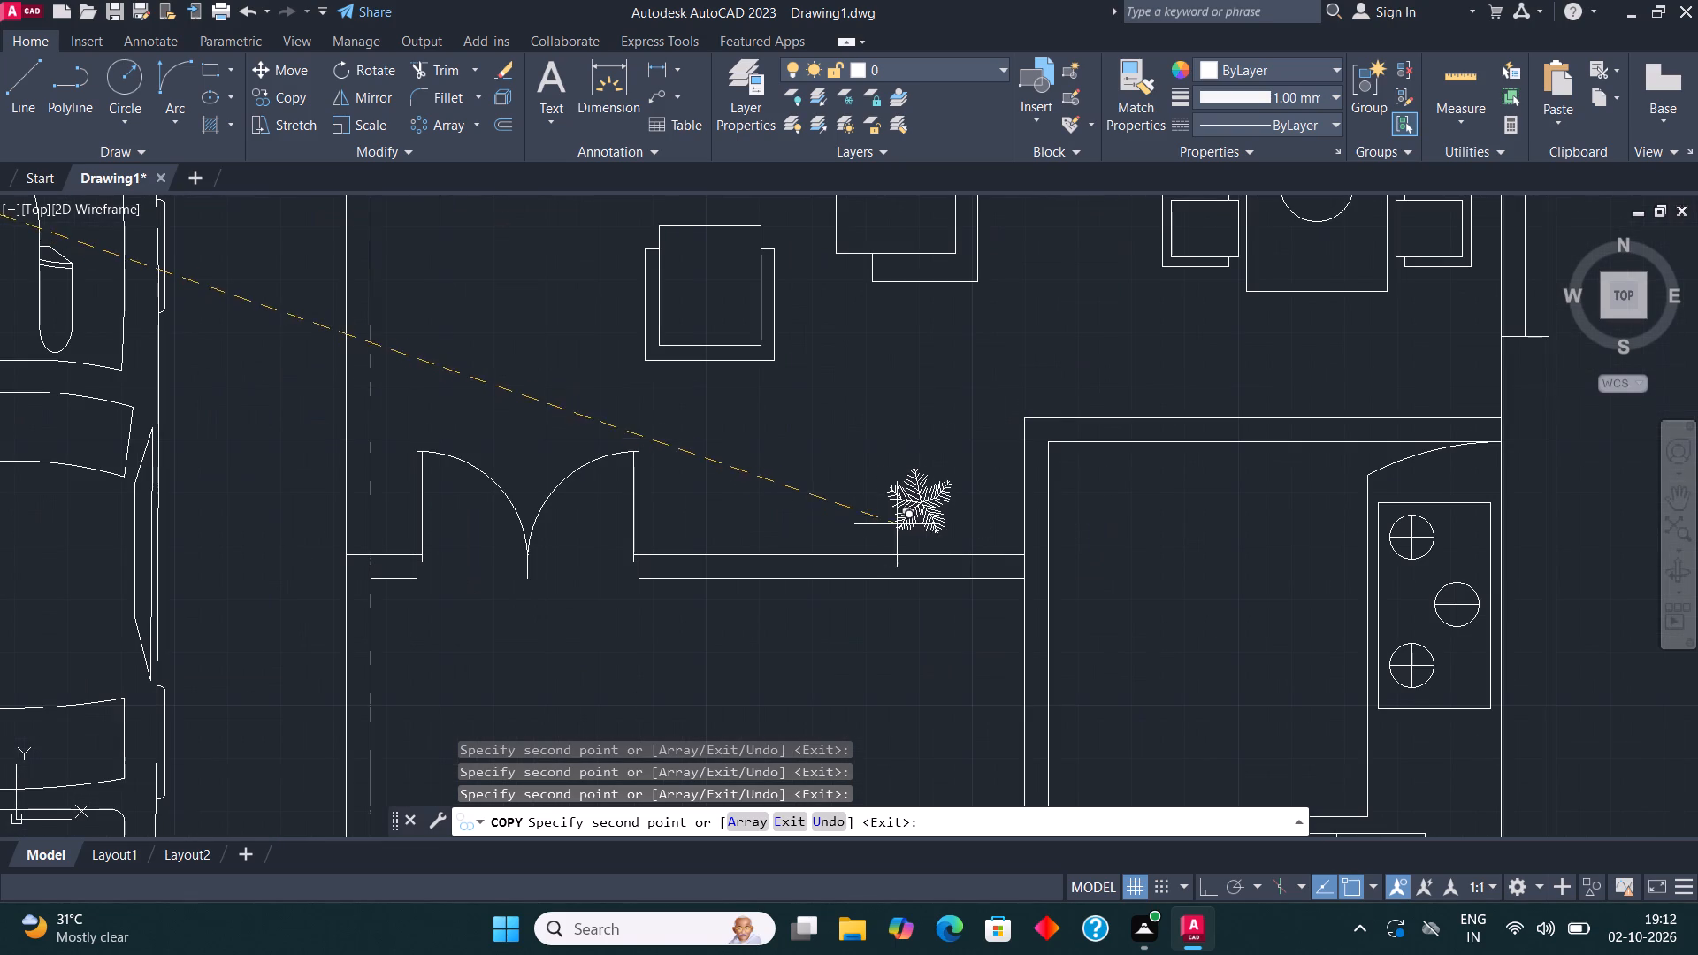
{"action": "left_click", "coordinate": [955, 526]}
Place plant copies along the east unit's outer wall, southeast and northeast of the dining table, and finish copying.
{"action": "scroll", "coordinate": [807, 501], "scroll_direction": "down", "scroll_amount": 2}
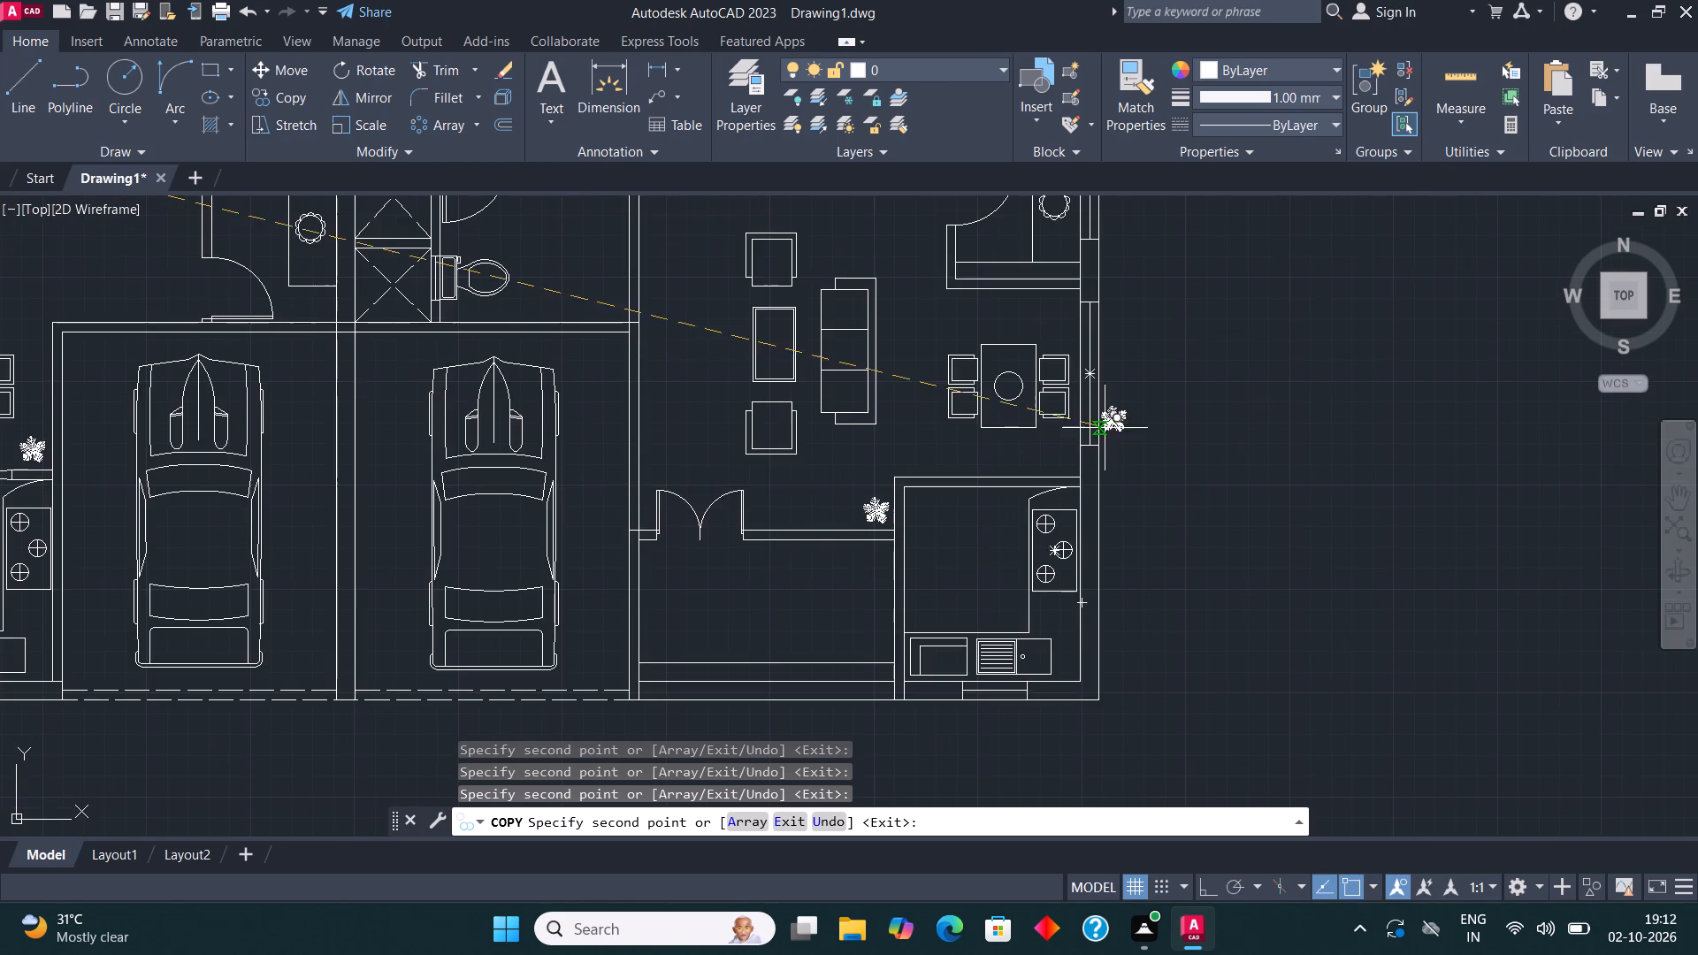
{"action": "scroll", "coordinate": [1105, 428], "scroll_direction": "up", "scroll_amount": 2}
{"action": "left_click", "coordinate": [971, 528]}
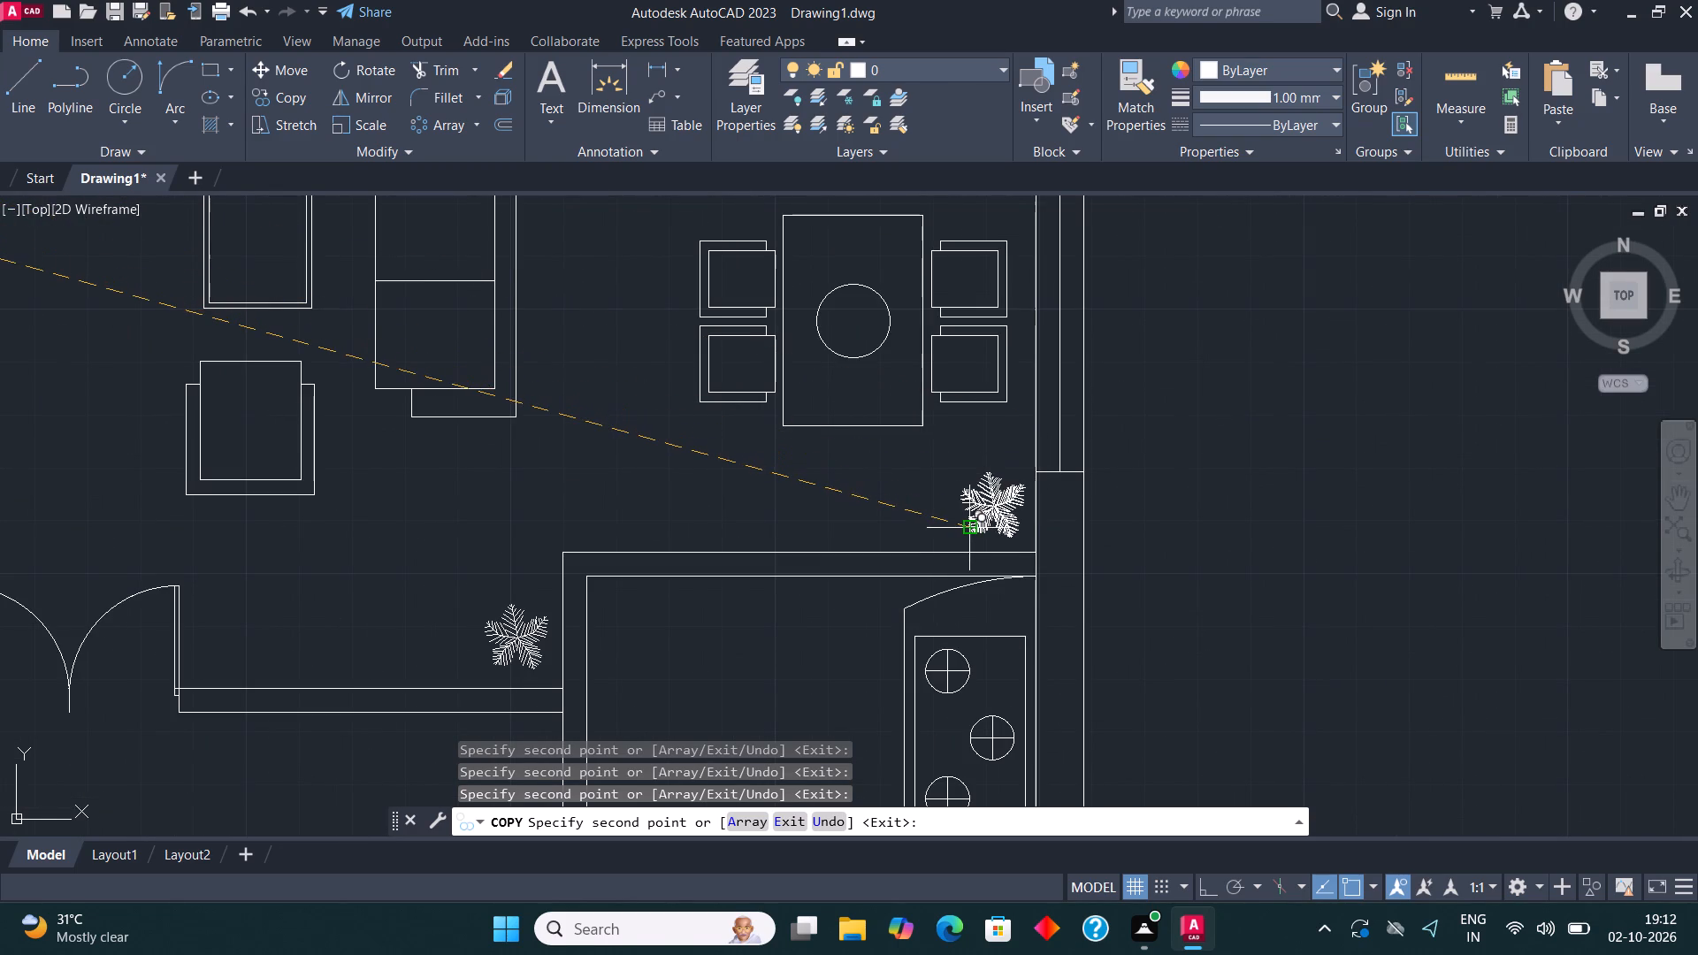
{"action": "scroll", "coordinate": [981, 604], "scroll_direction": "down", "scroll_amount": 2}
{"action": "scroll", "coordinate": [983, 458], "scroll_direction": "up", "scroll_amount": 2}
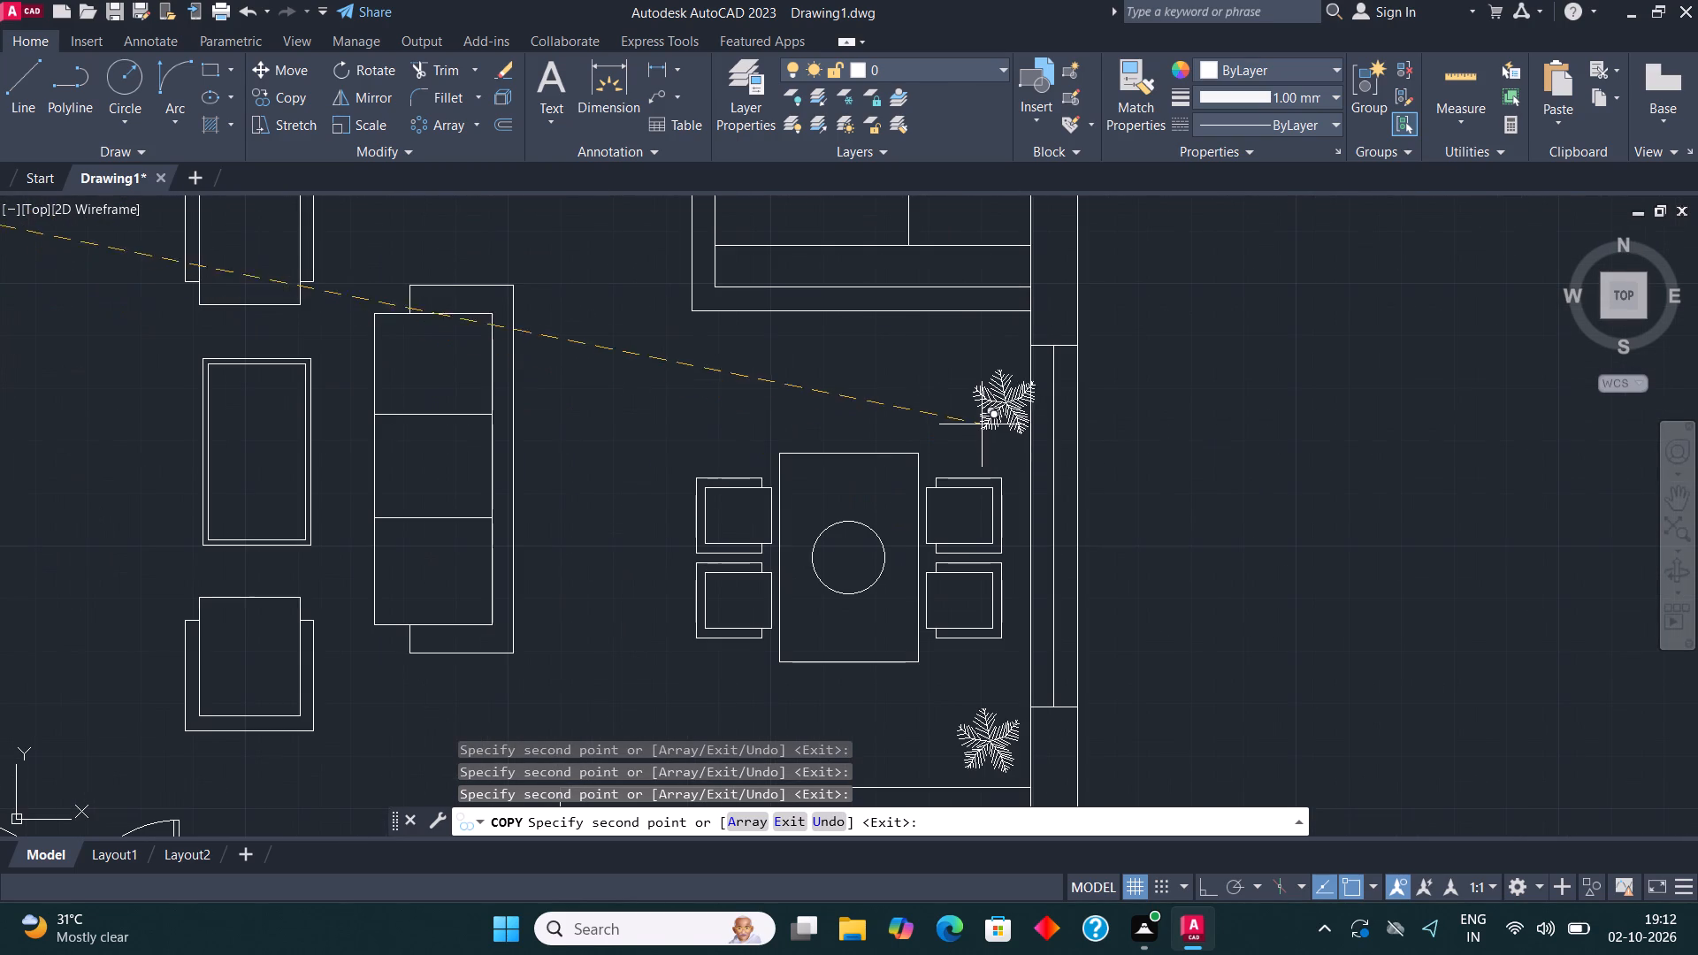
{"action": "left_click", "coordinate": [957, 377]}
{"action": "scroll", "coordinate": [953, 531], "scroll_direction": "down", "scroll_amount": 3}
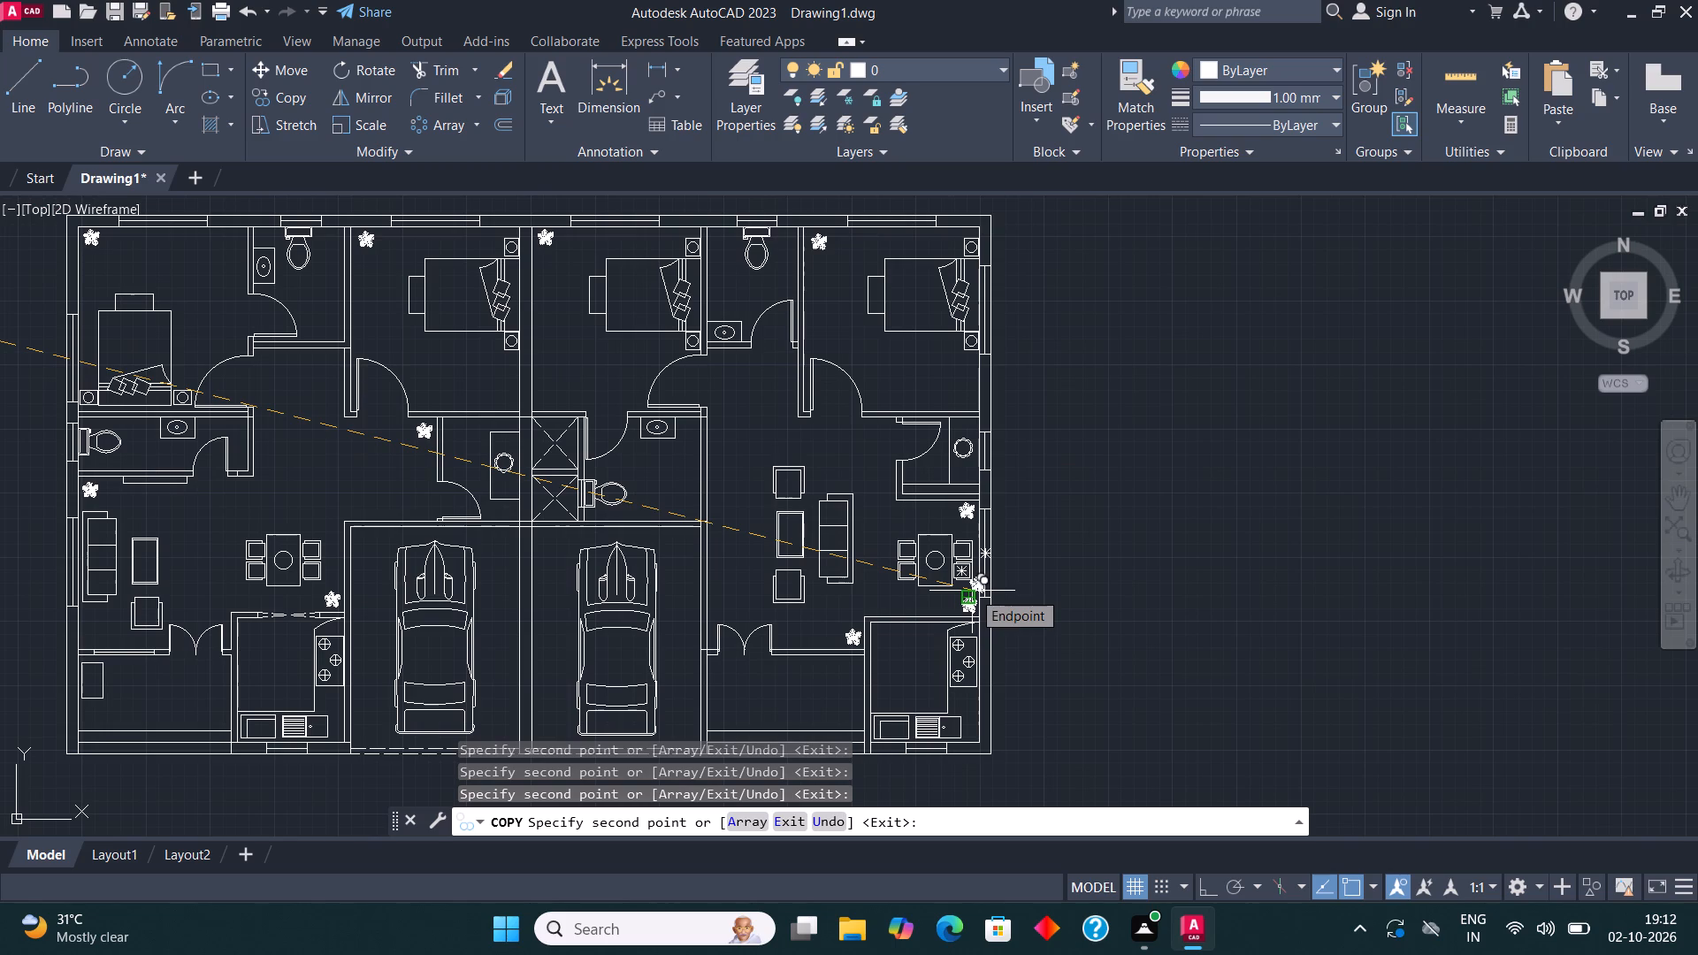
{"action": "middle_click_drag", "start_coordinate": [813, 516], "coordinate": [1025, 500]}
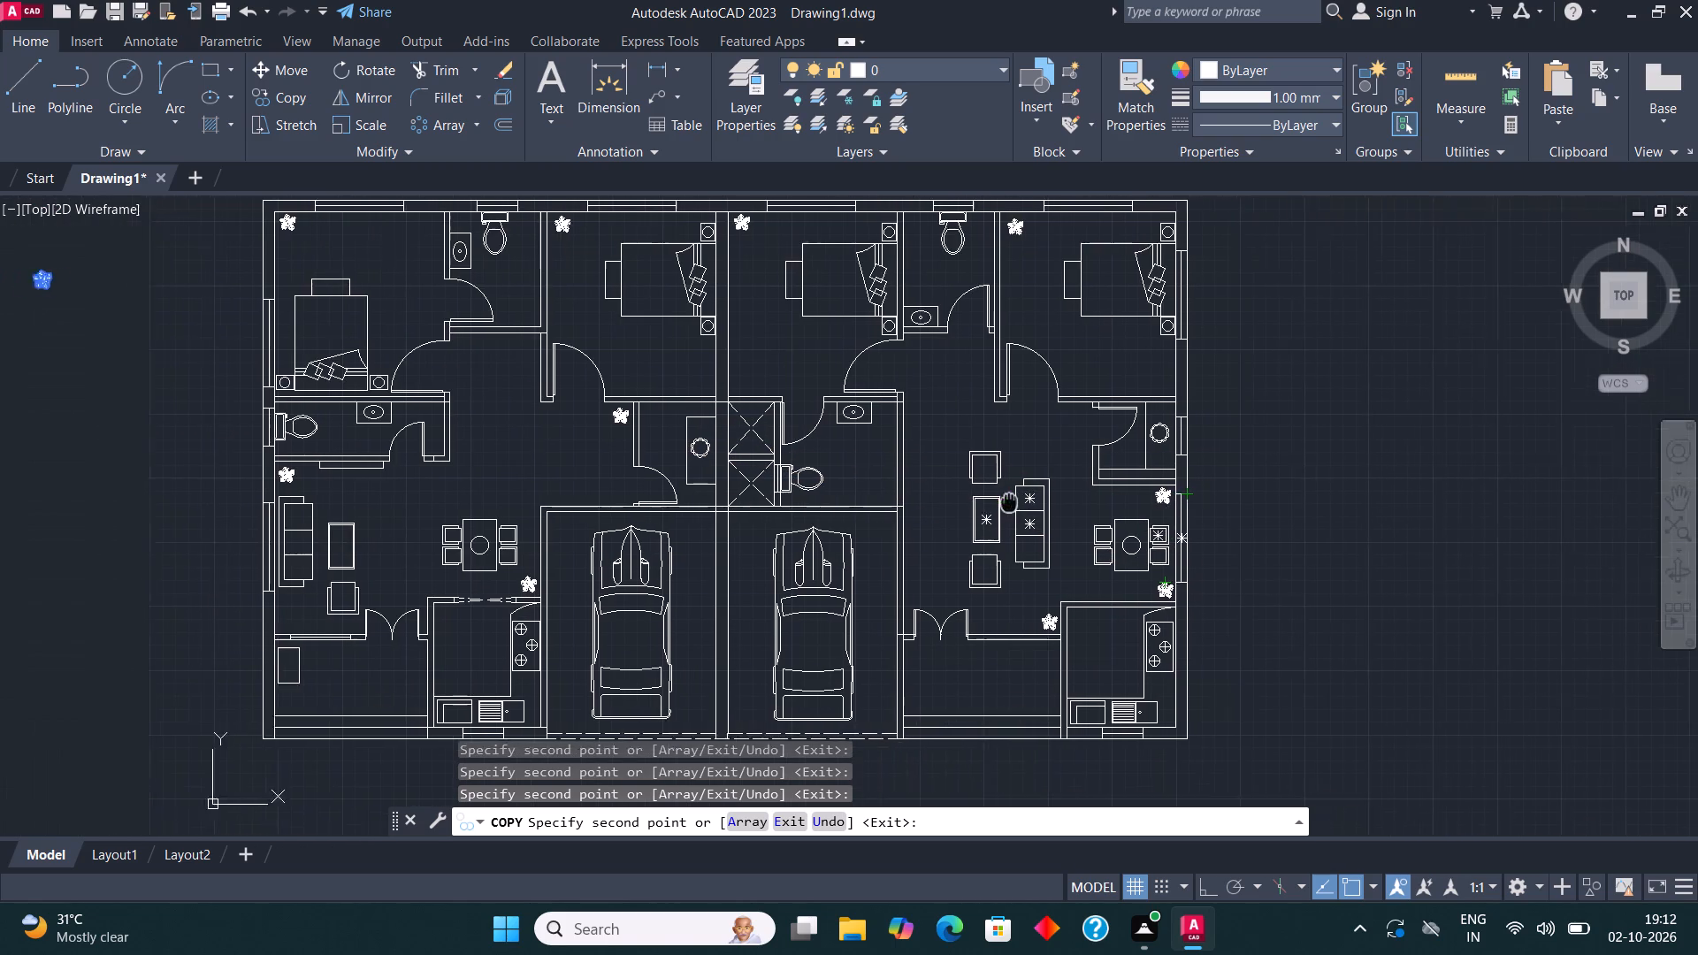
{"action": "middle_click_drag", "start_coordinate": [1025, 500], "coordinate": [1077, 505]}
{"action": "key", "text": "Escape"}
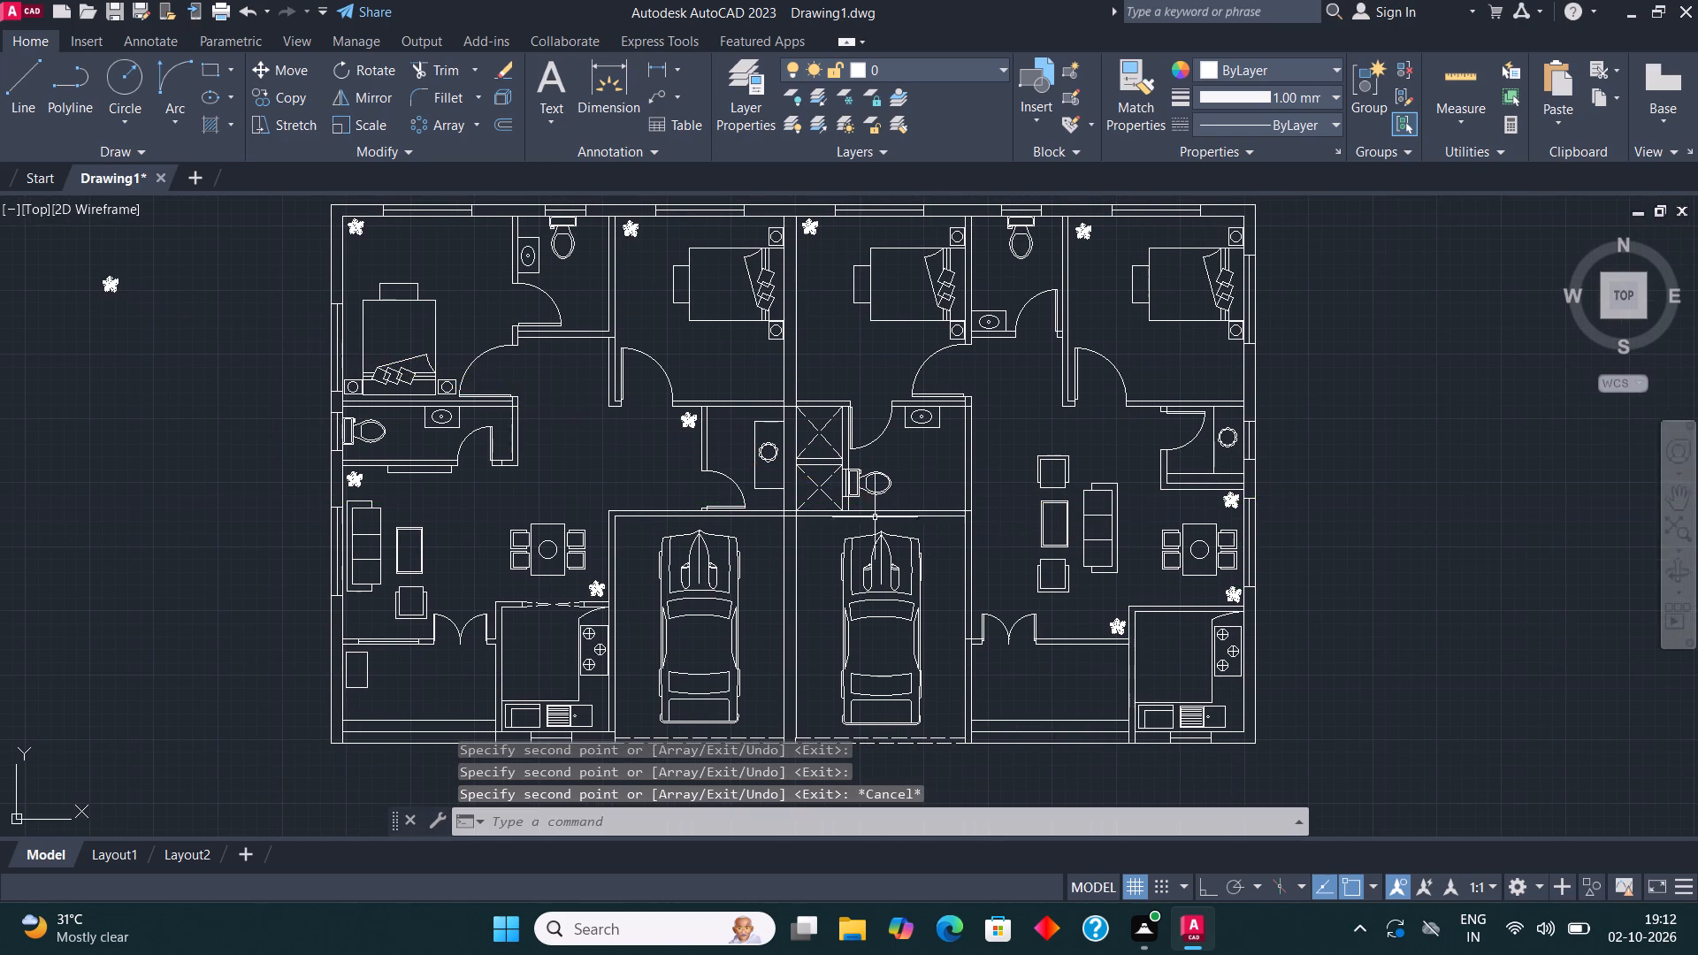
Erase the spare original plant lying outside the floor plan, west of the building.
{"action": "scroll", "coordinate": [849, 526], "scroll_direction": "down", "scroll_amount": 1}
{"action": "middle_click_drag", "start_coordinate": [585, 388], "coordinate": [621, 393]}
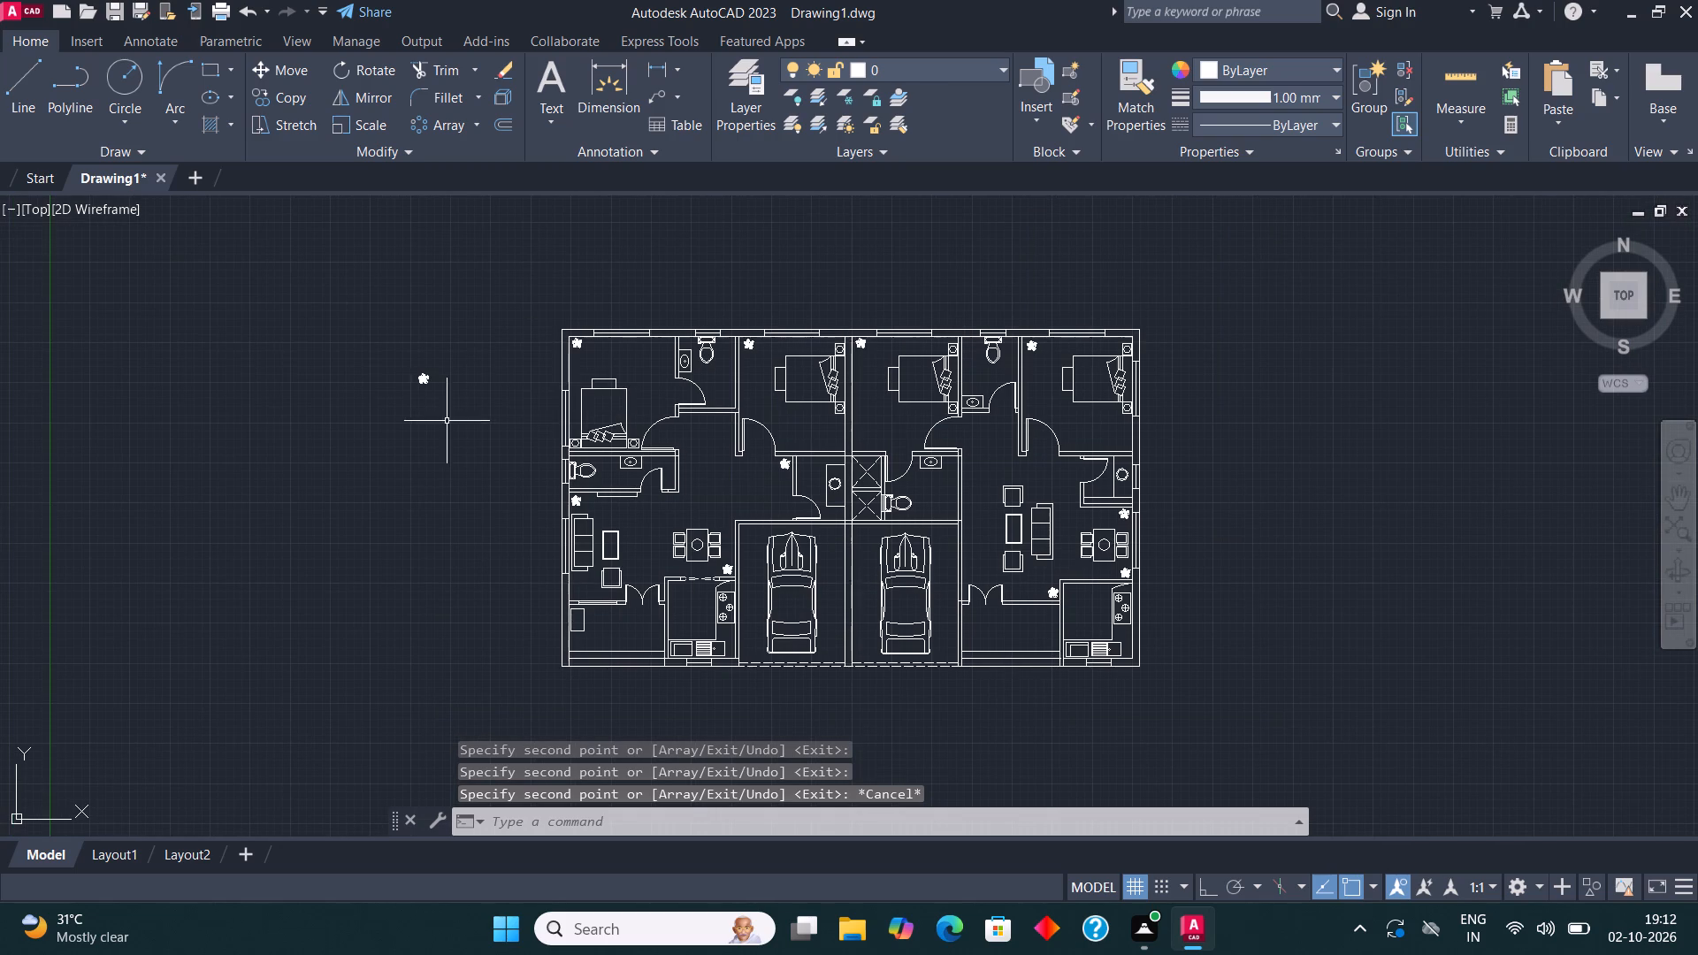
{"action": "left_click", "coordinate": [468, 418]}
{"action": "left_click_drag", "start_coordinate": [173, 298], "coordinate": [181, 302]}
{"action": "key", "text": "Delete"}
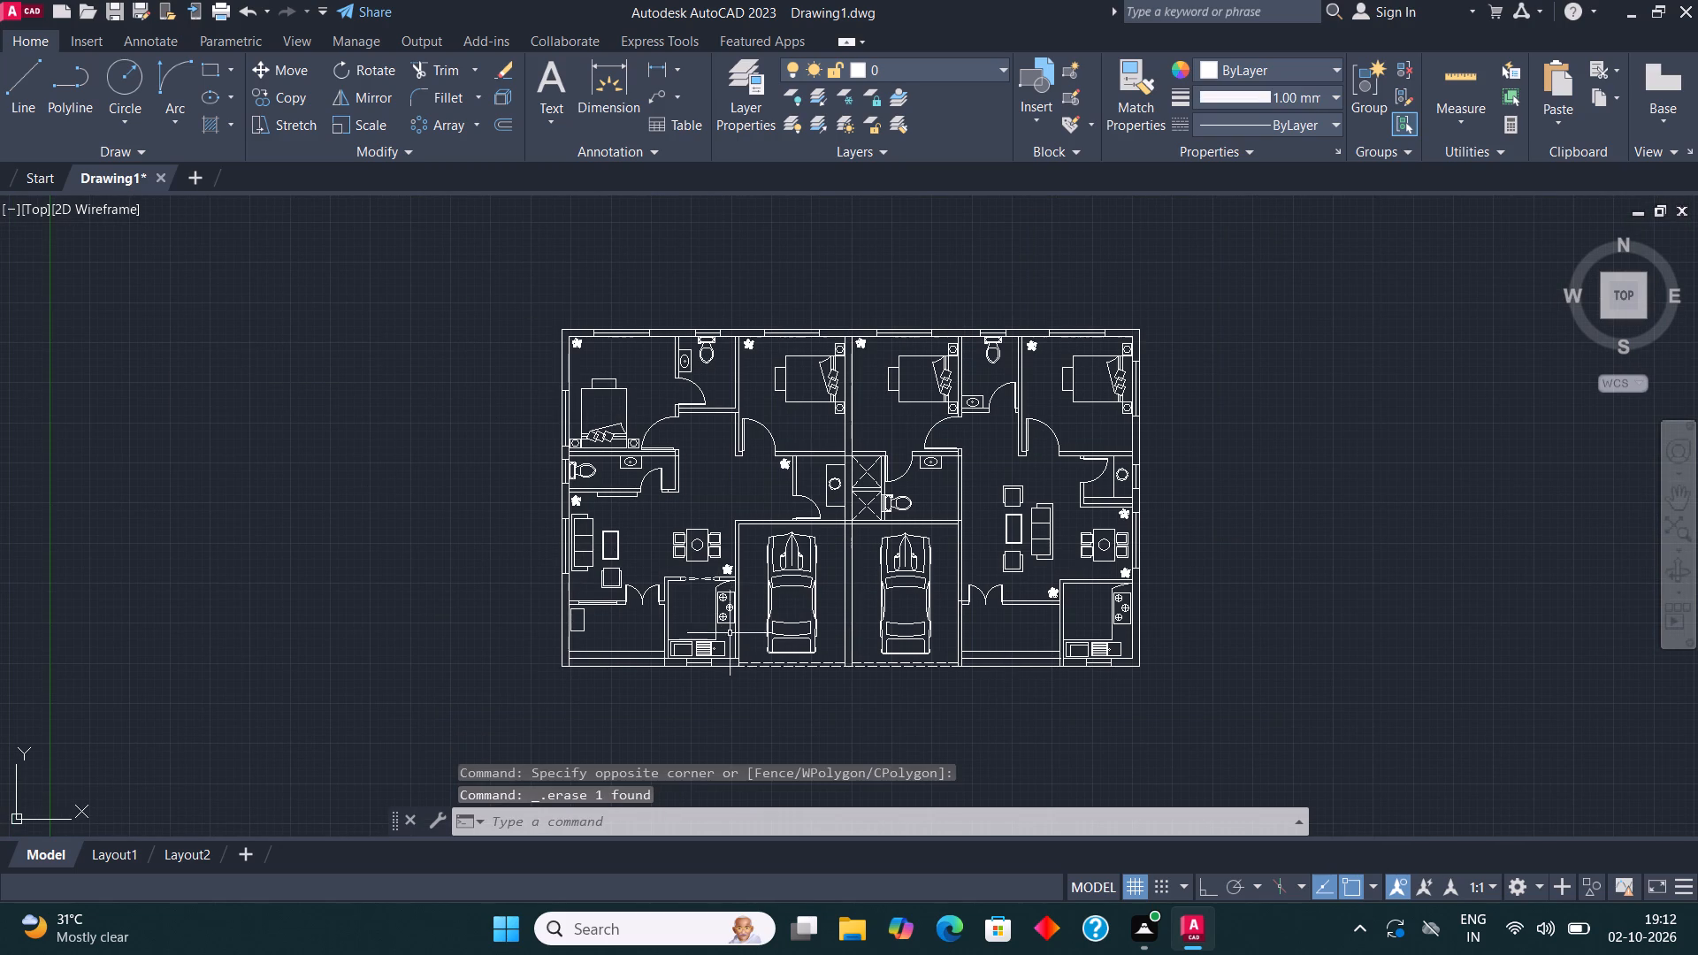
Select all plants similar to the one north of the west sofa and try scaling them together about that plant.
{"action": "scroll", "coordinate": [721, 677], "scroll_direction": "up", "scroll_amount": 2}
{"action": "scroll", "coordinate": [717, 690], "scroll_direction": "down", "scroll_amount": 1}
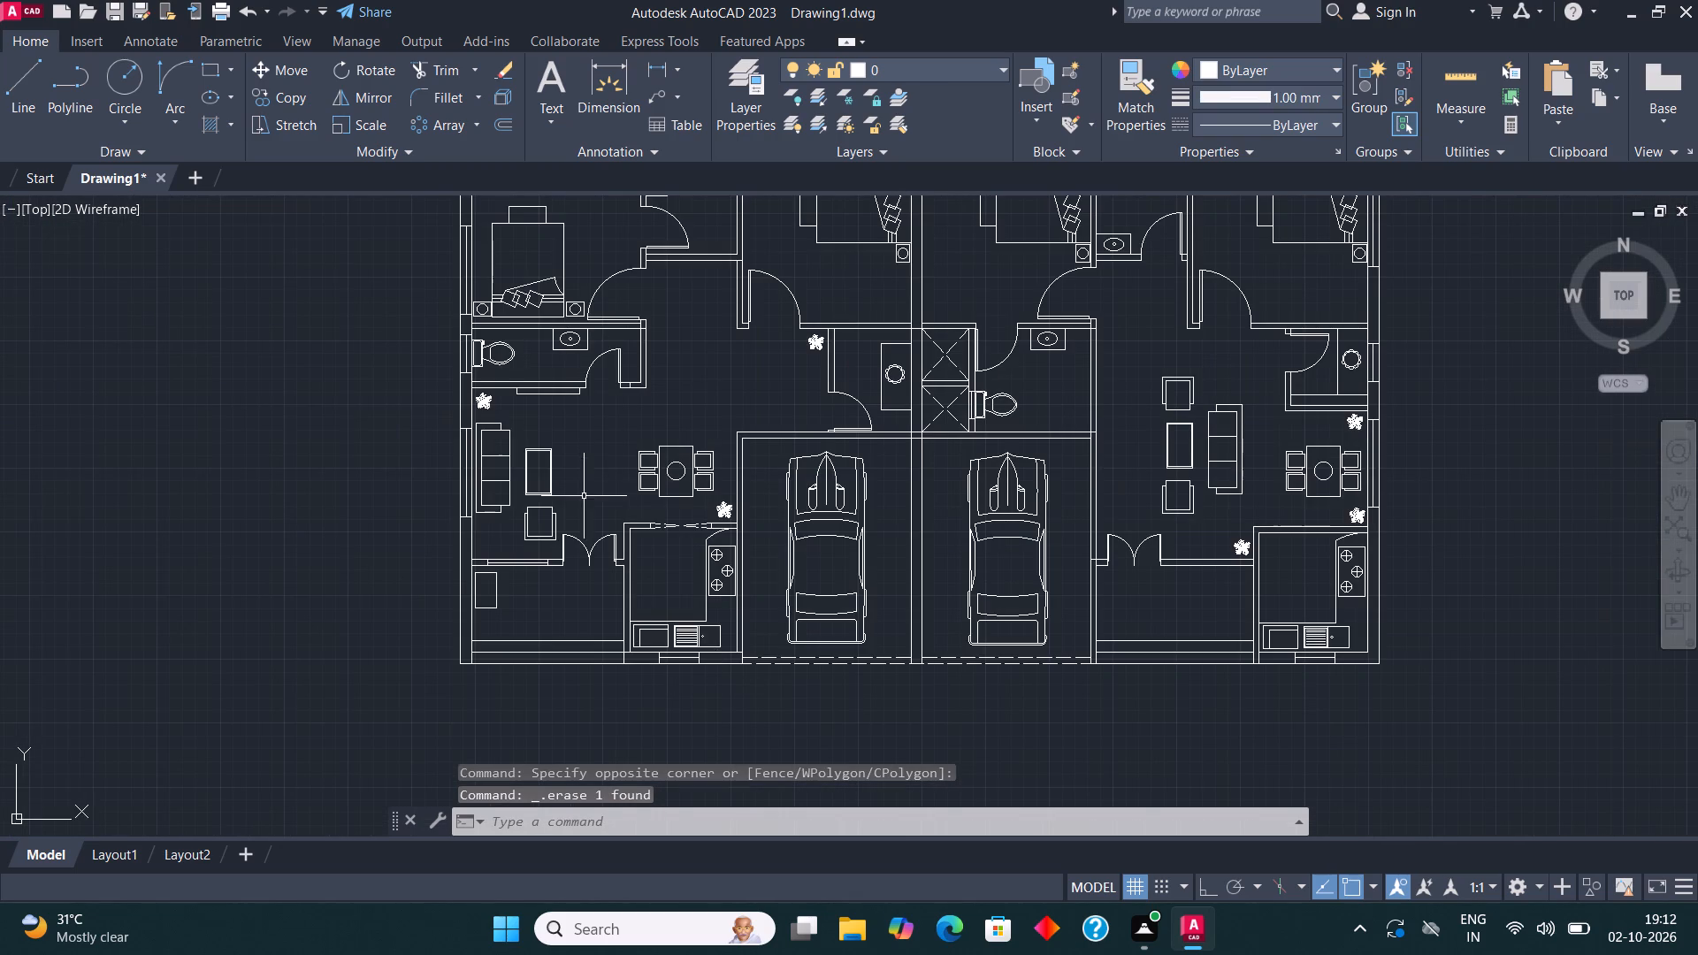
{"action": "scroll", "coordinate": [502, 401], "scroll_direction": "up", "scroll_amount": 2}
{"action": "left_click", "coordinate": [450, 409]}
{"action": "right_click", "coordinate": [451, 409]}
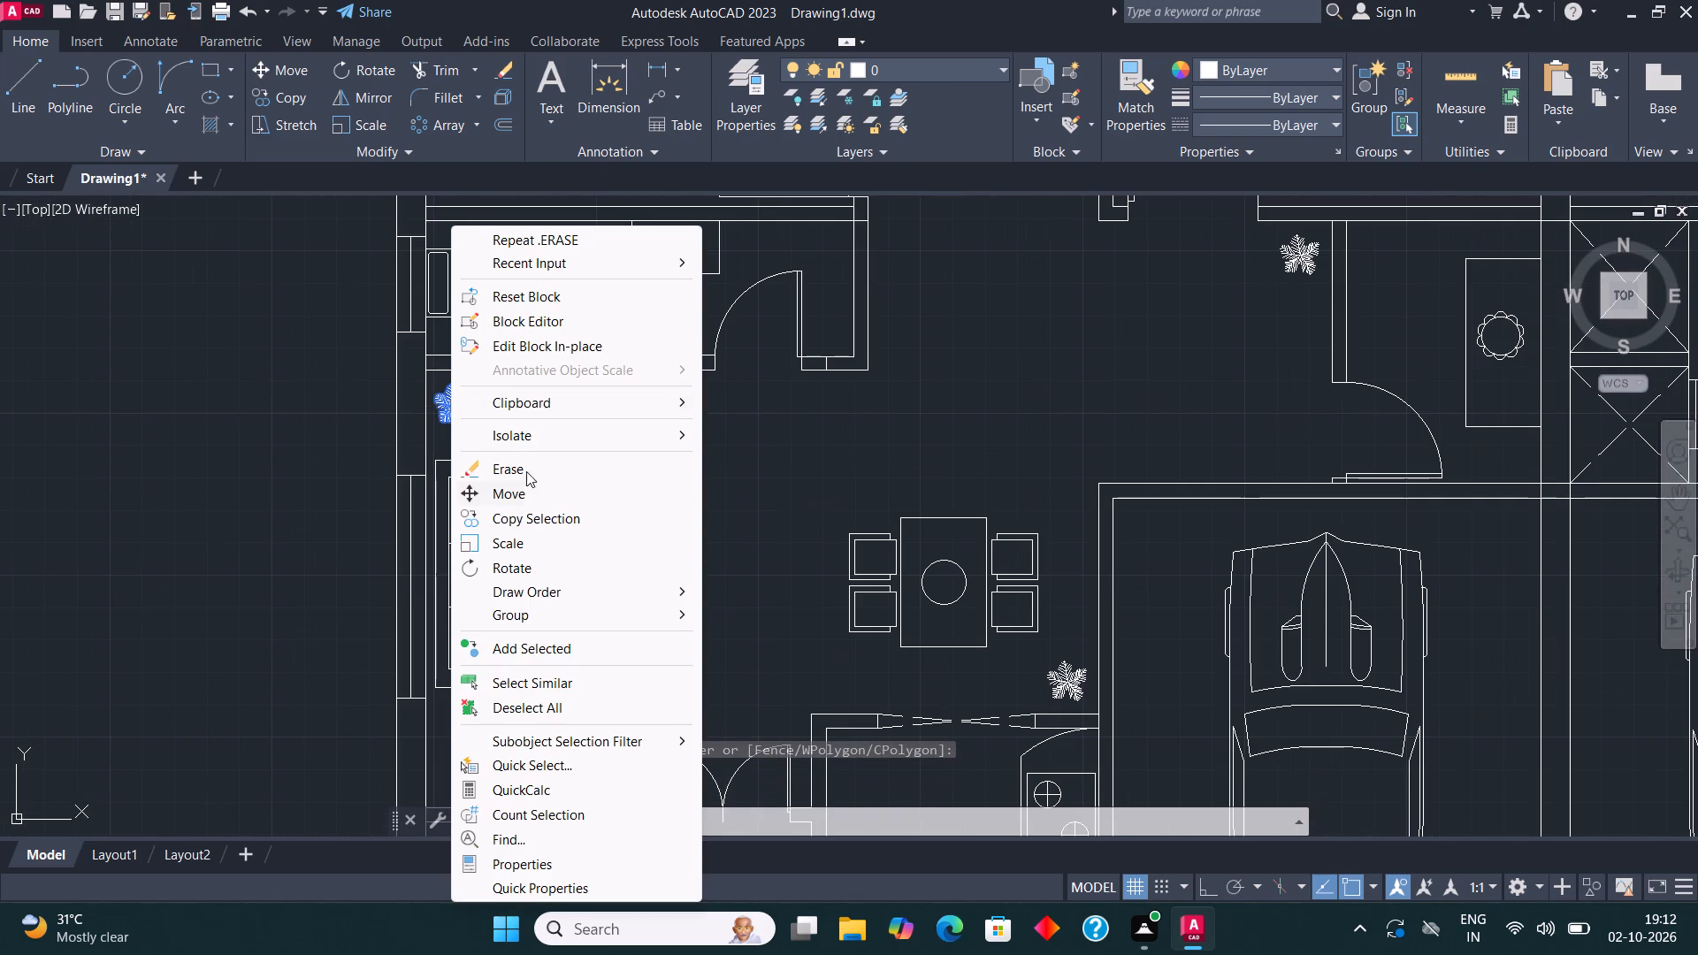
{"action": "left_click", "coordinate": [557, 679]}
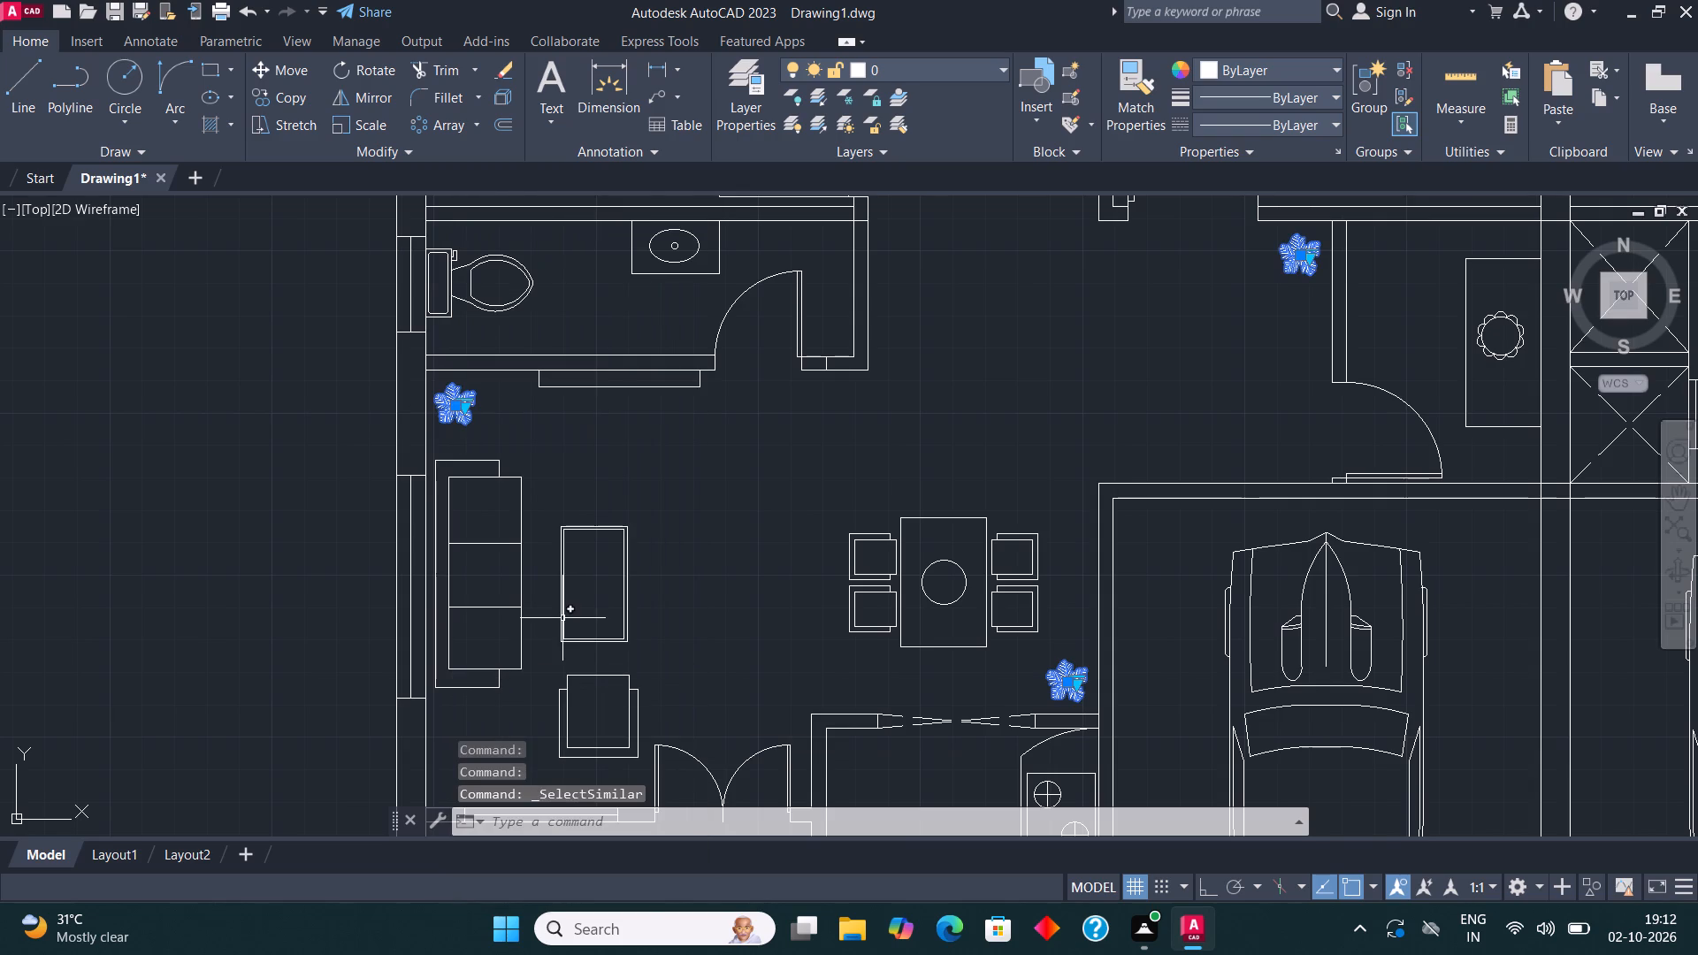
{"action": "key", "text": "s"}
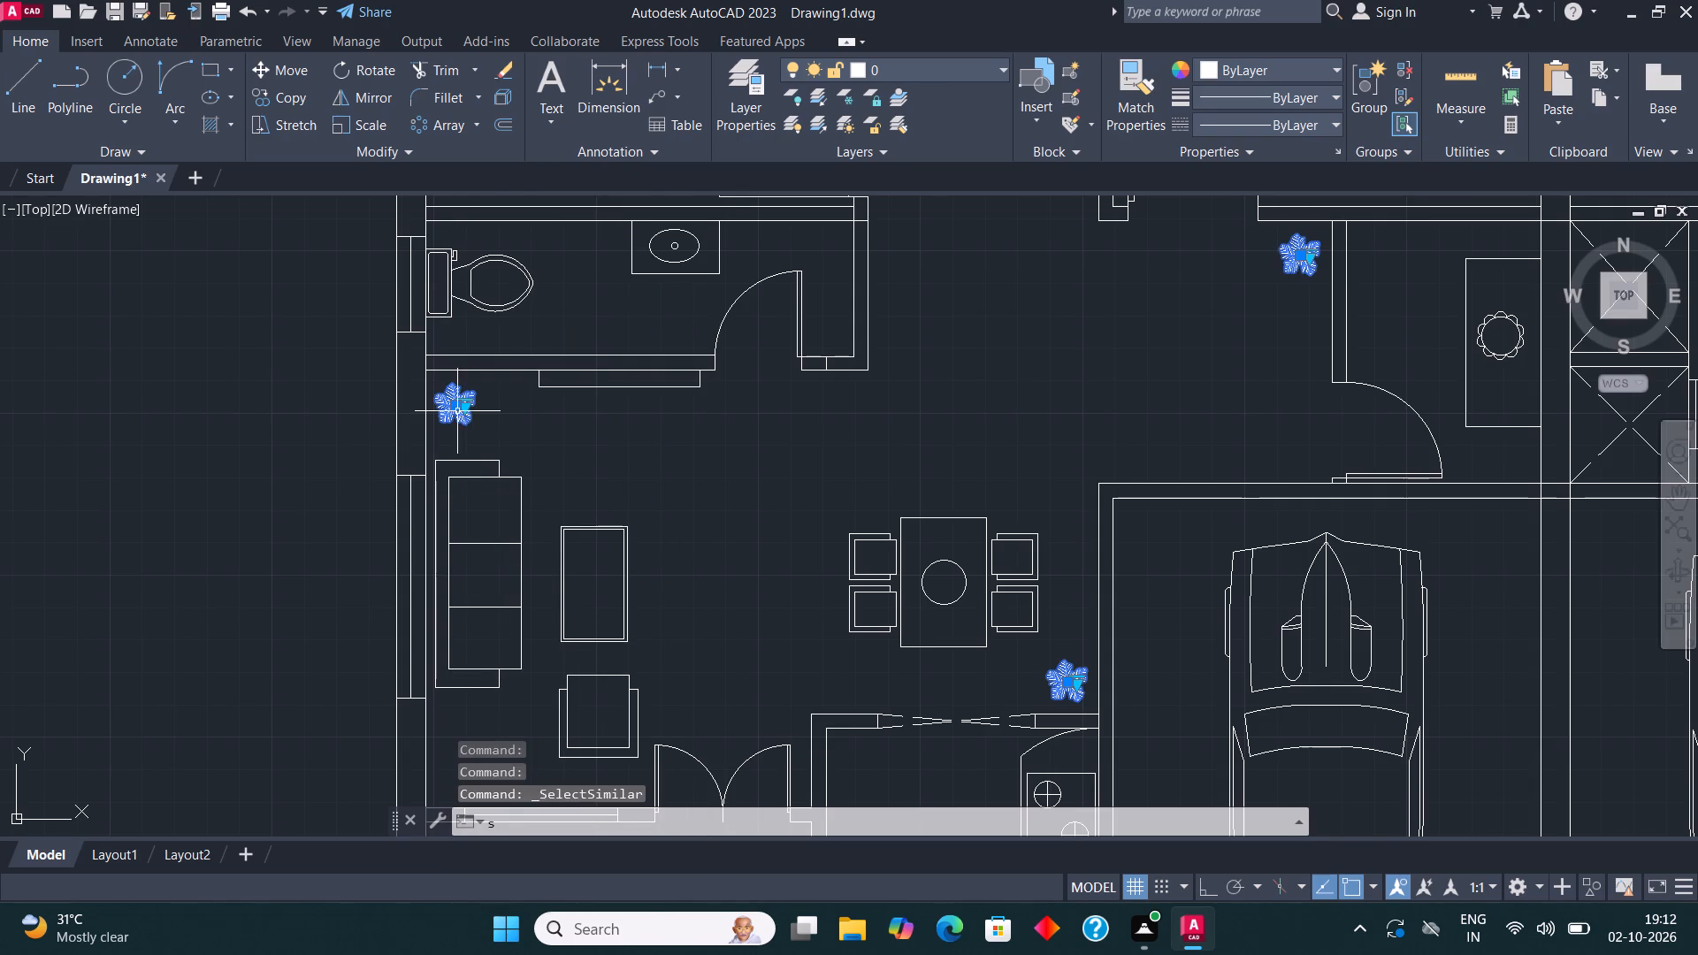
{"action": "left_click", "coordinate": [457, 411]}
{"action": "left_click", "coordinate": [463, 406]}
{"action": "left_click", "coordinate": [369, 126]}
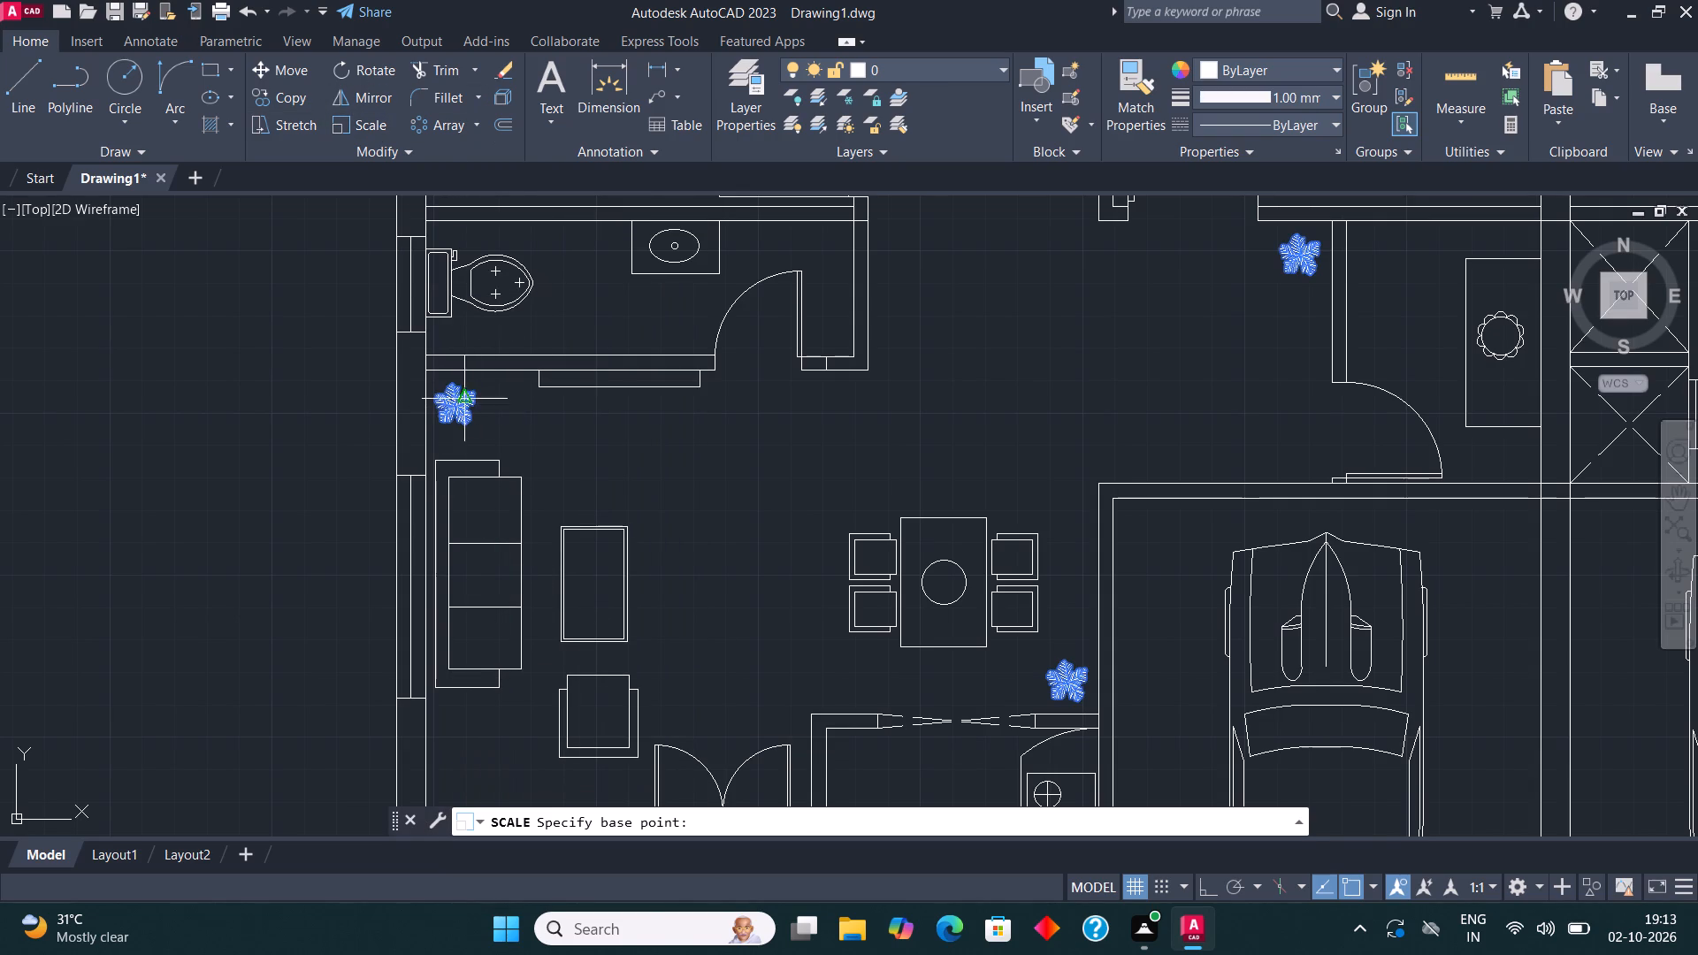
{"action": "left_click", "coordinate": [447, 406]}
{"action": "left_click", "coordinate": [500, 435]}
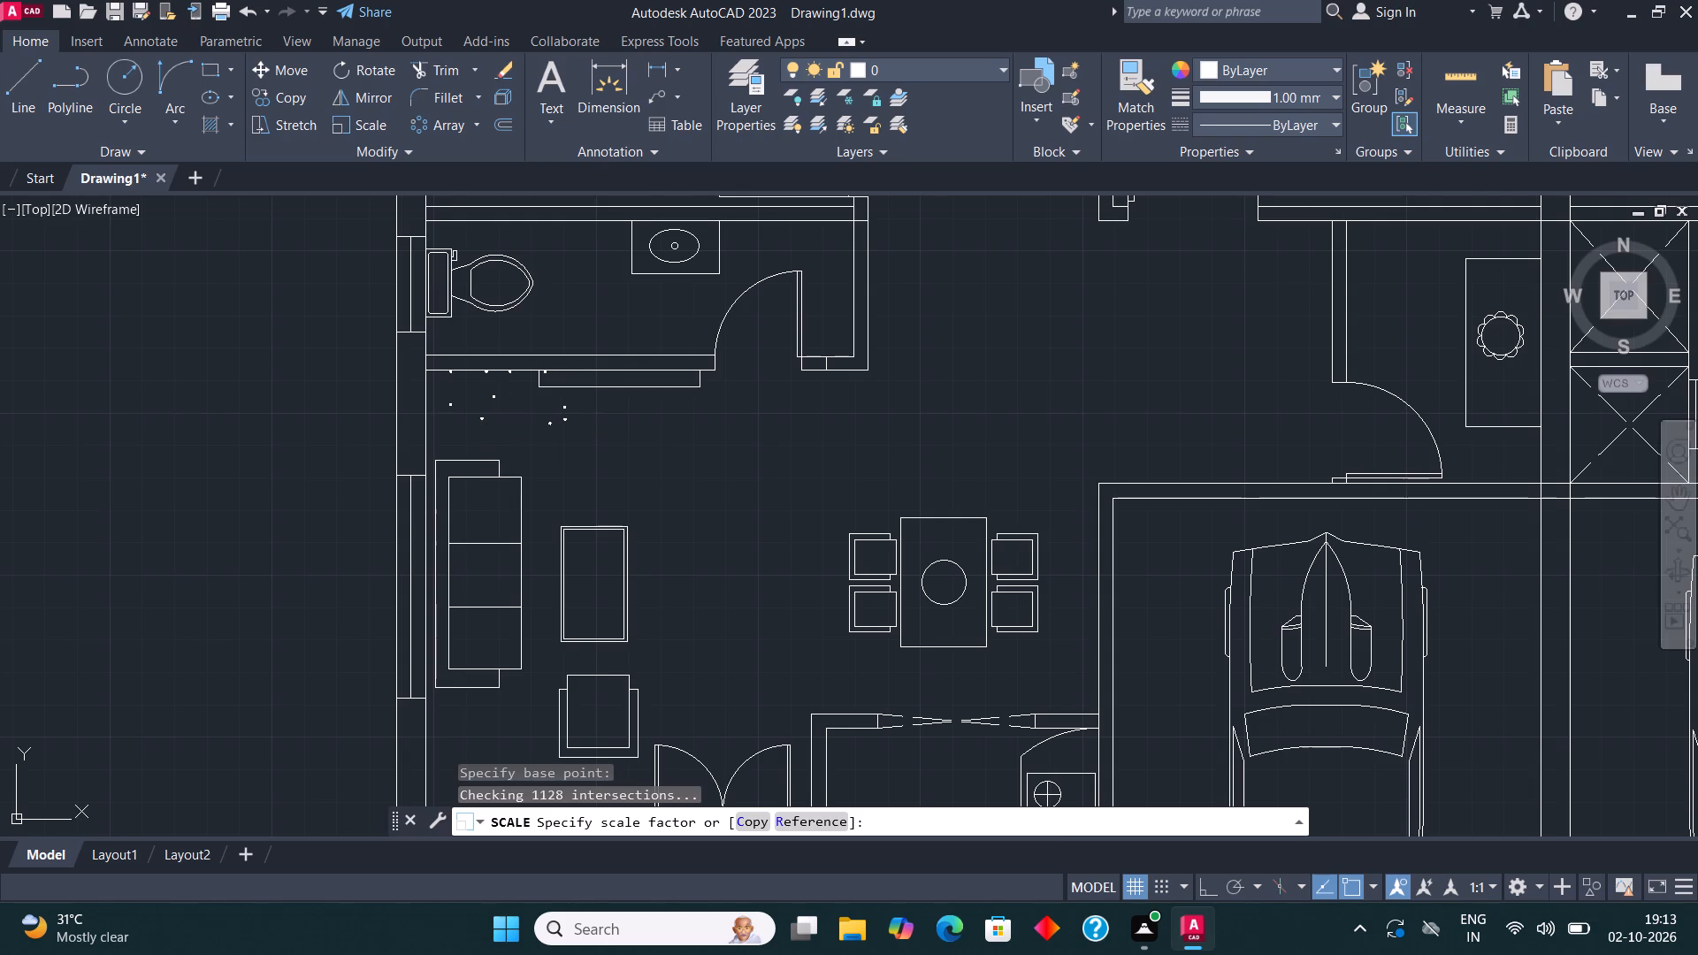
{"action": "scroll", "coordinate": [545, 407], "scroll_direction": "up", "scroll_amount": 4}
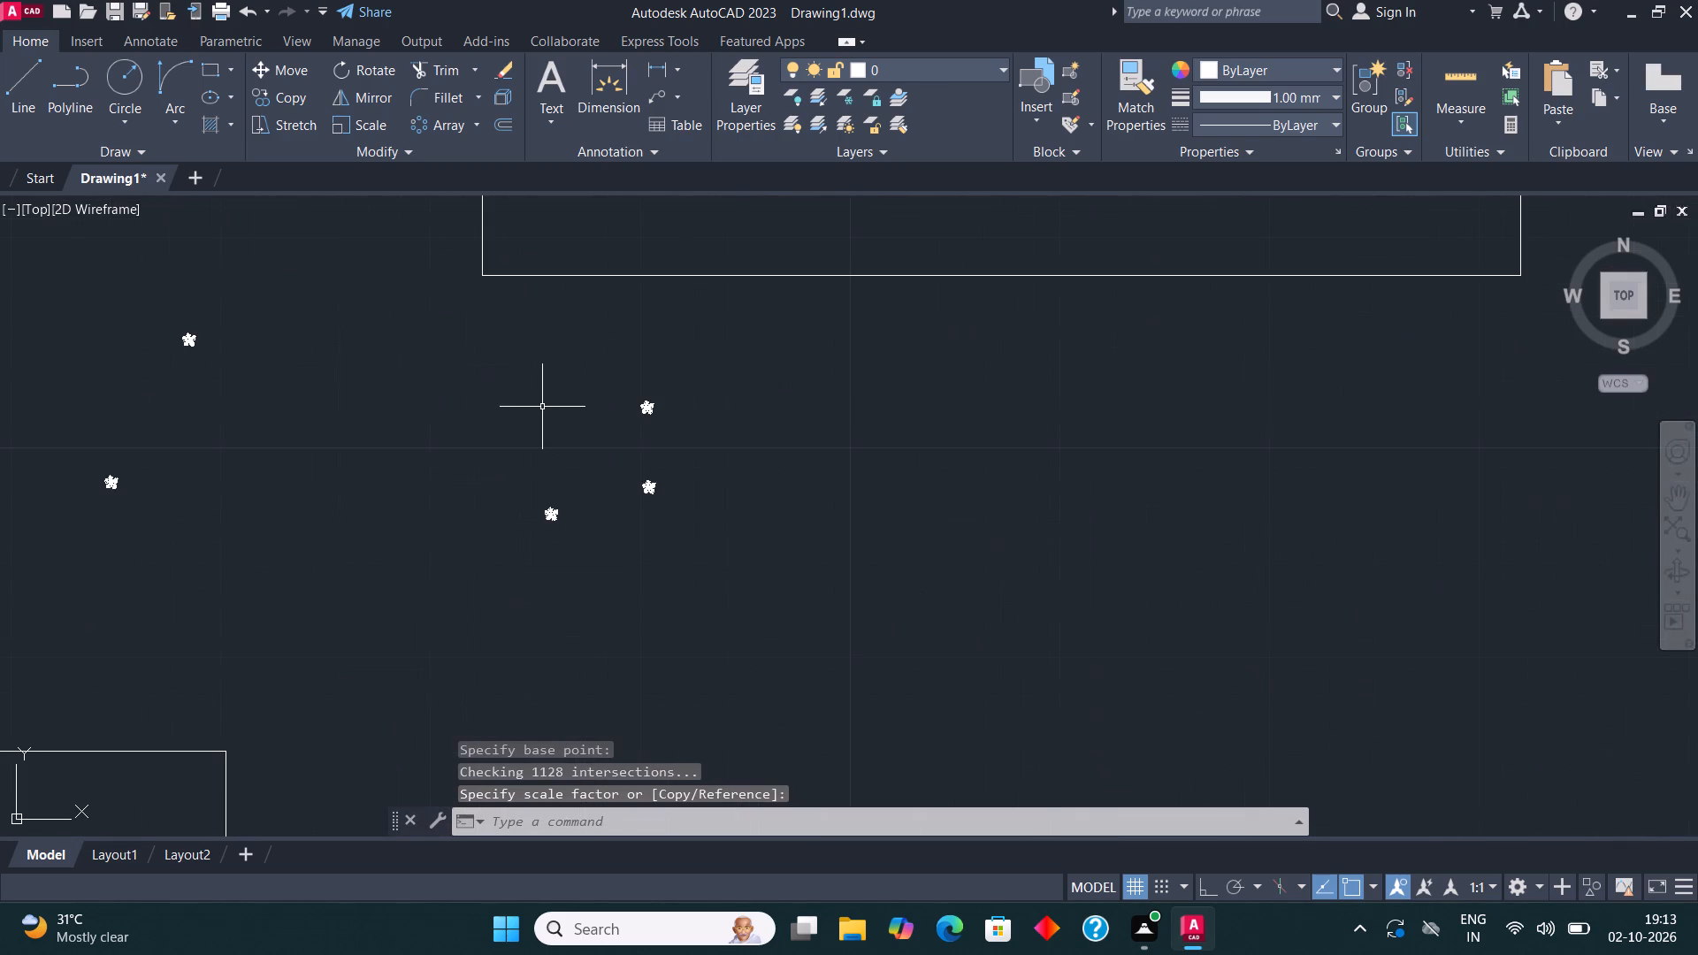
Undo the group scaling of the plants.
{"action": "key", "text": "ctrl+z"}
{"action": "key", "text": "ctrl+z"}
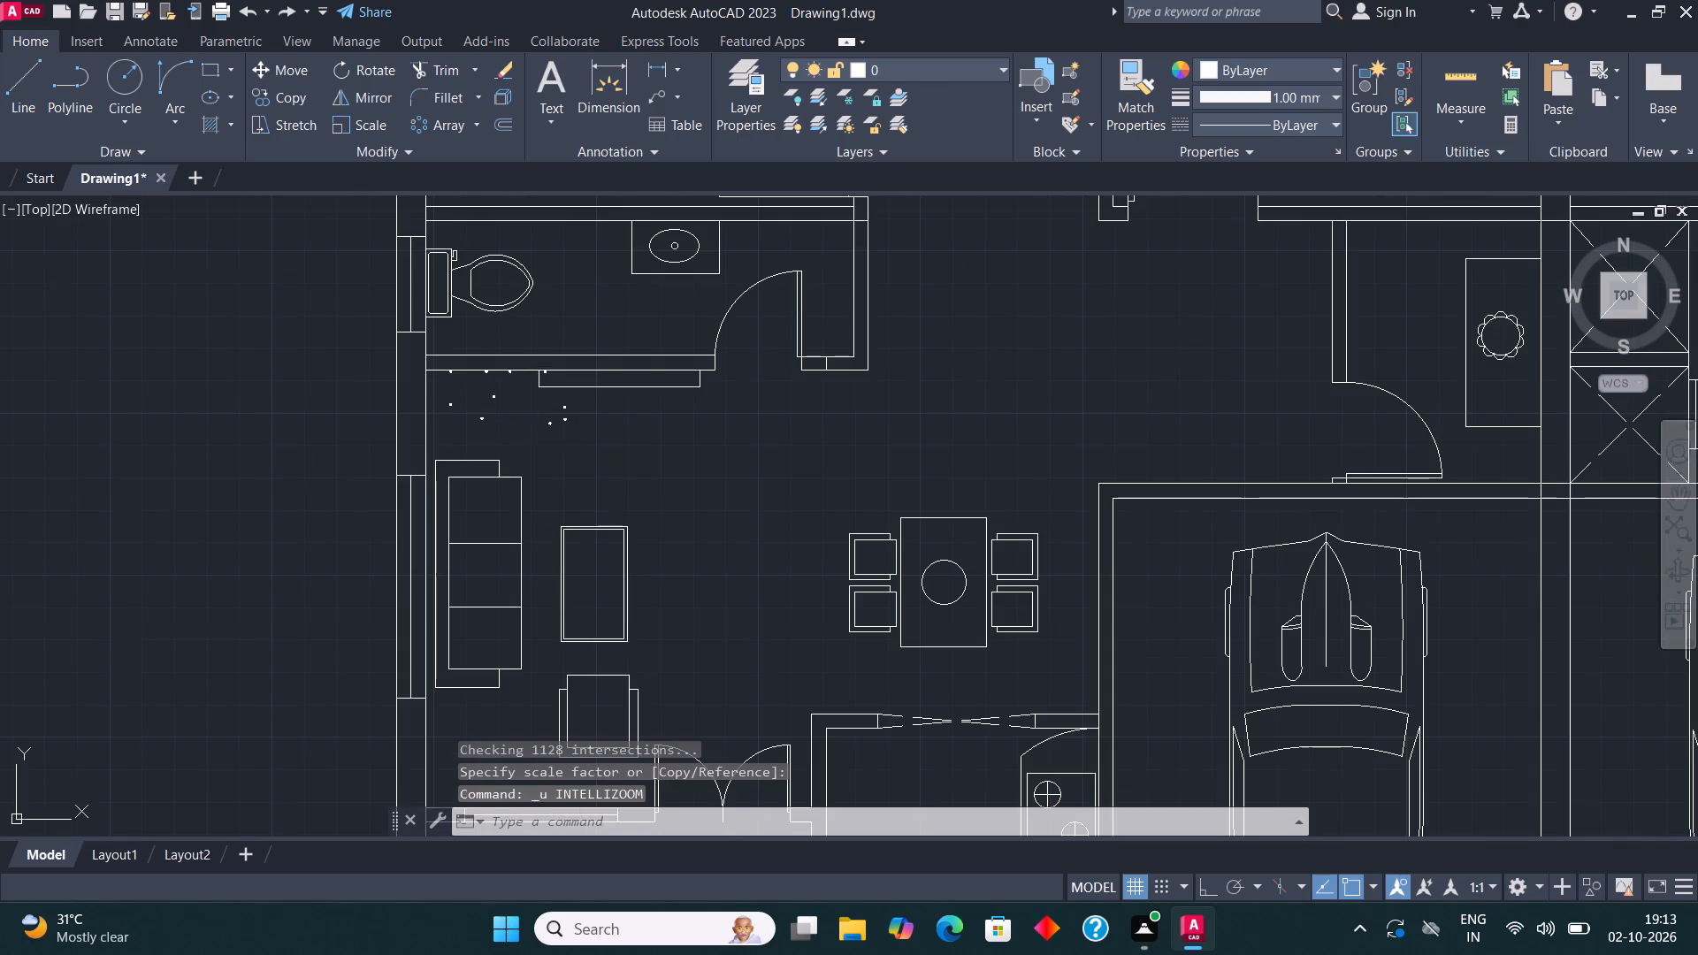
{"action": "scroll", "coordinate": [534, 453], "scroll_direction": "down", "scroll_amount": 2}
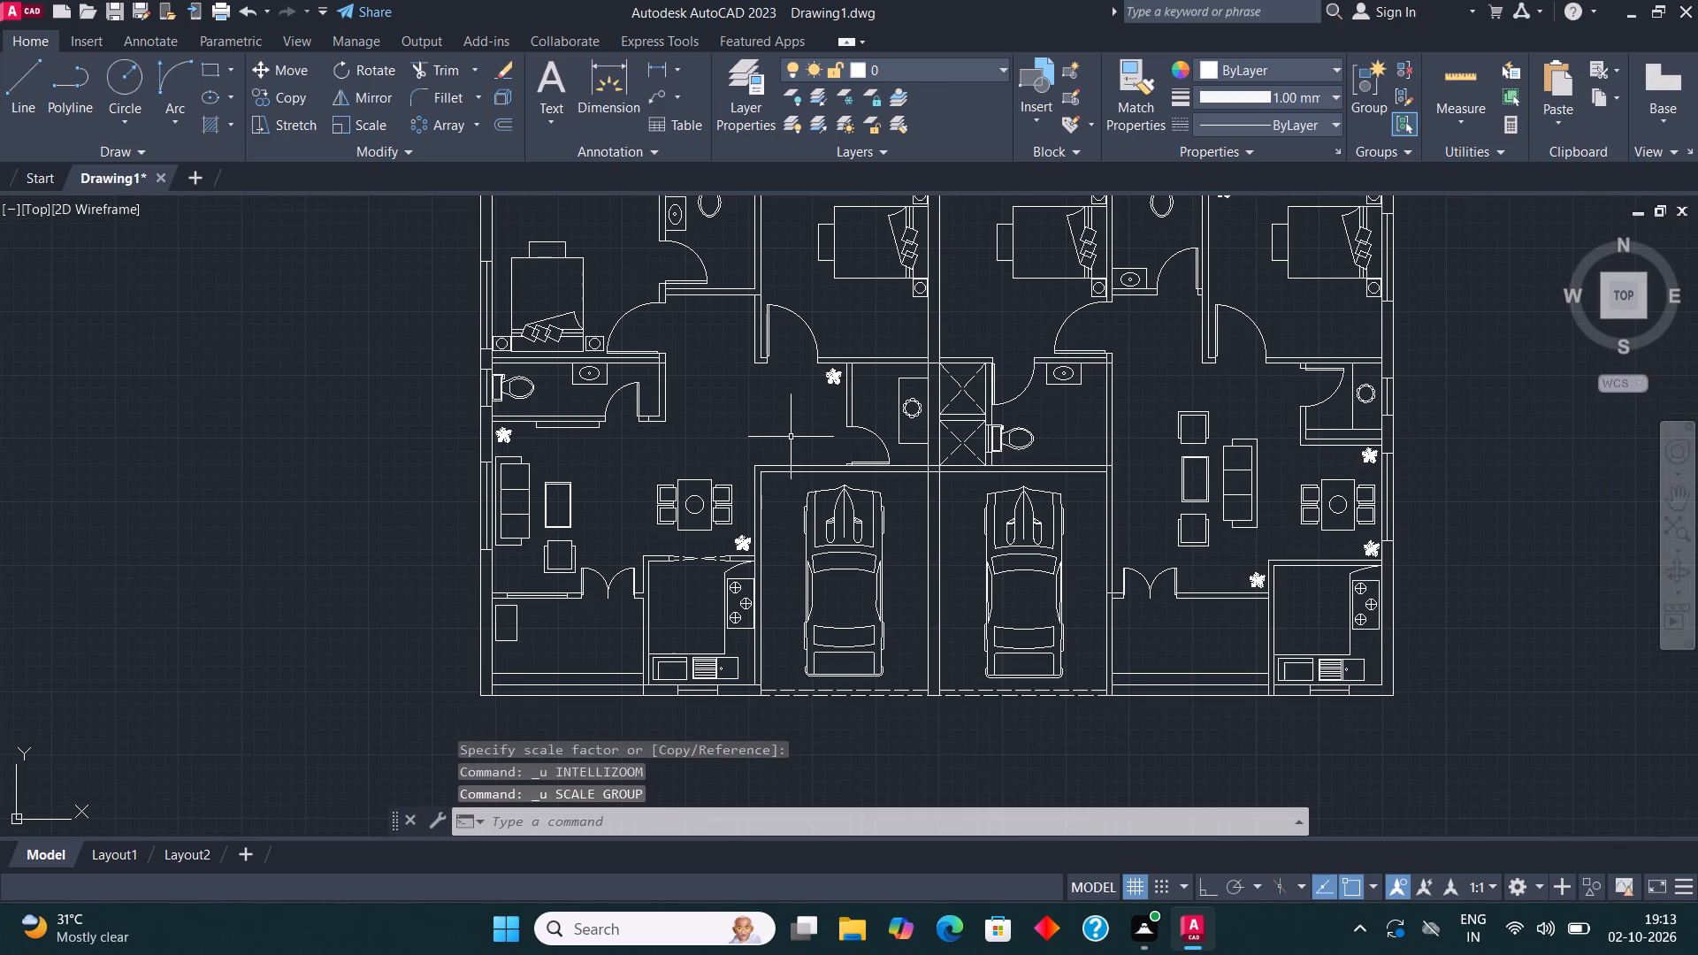
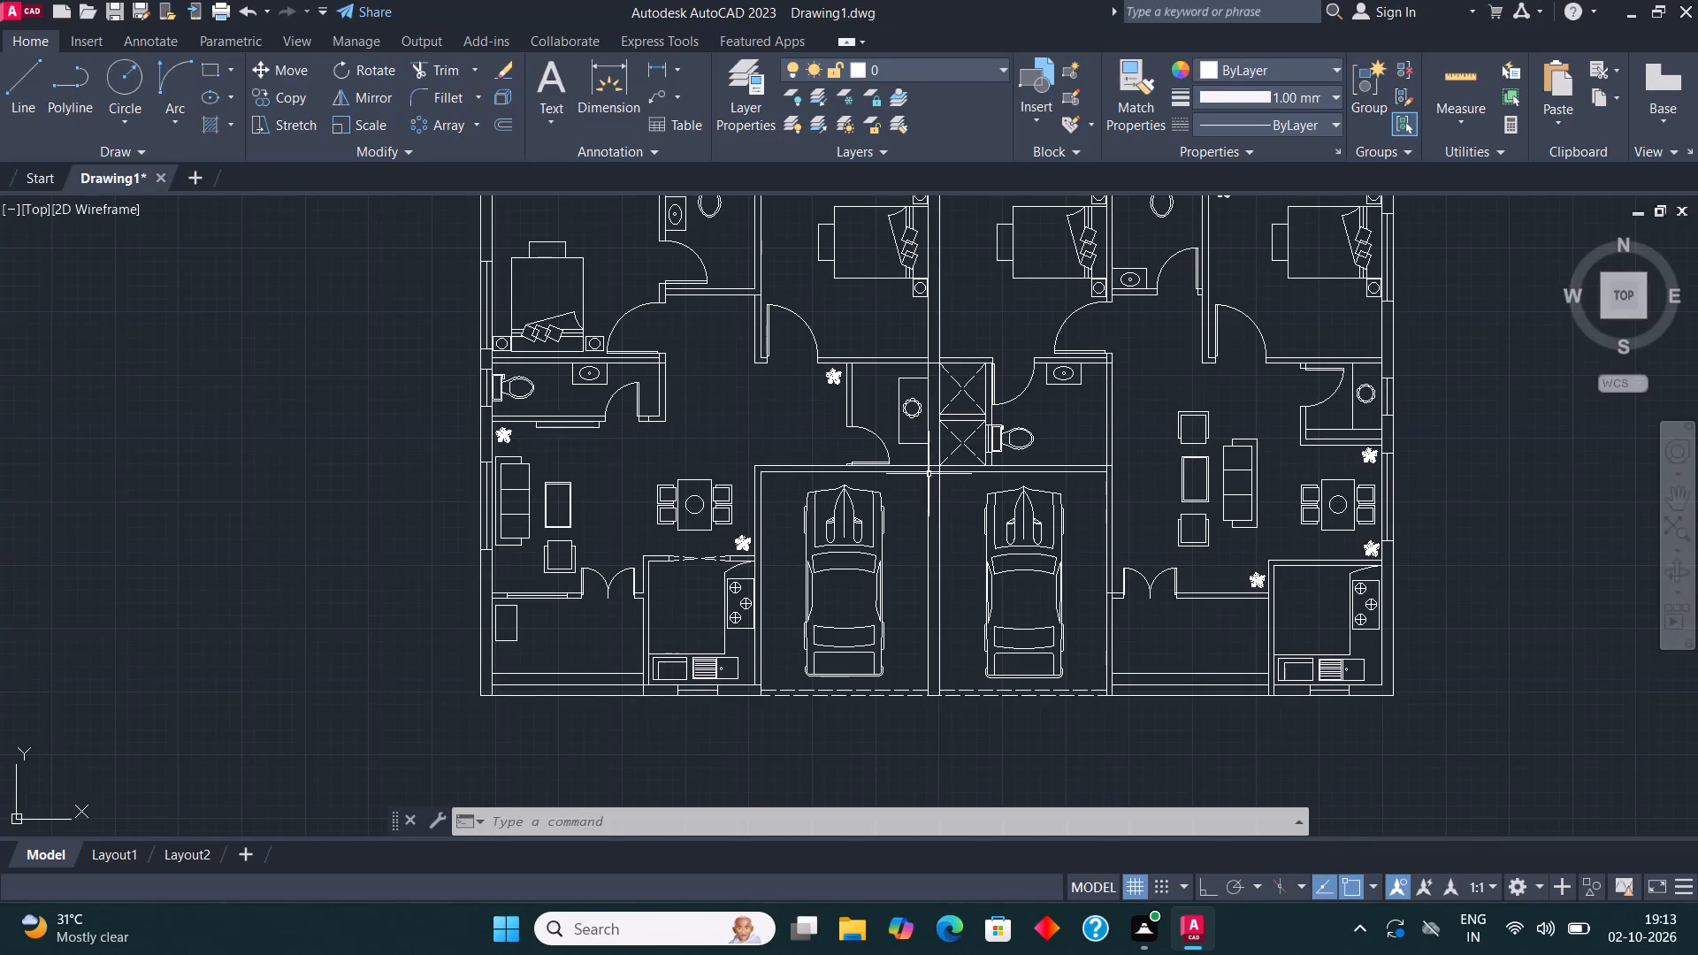
Create a new layer named wall and set its colour to blue, index 160.
{"action": "middle_click_drag", "start_coordinate": [910, 471], "coordinate": [879, 464]}
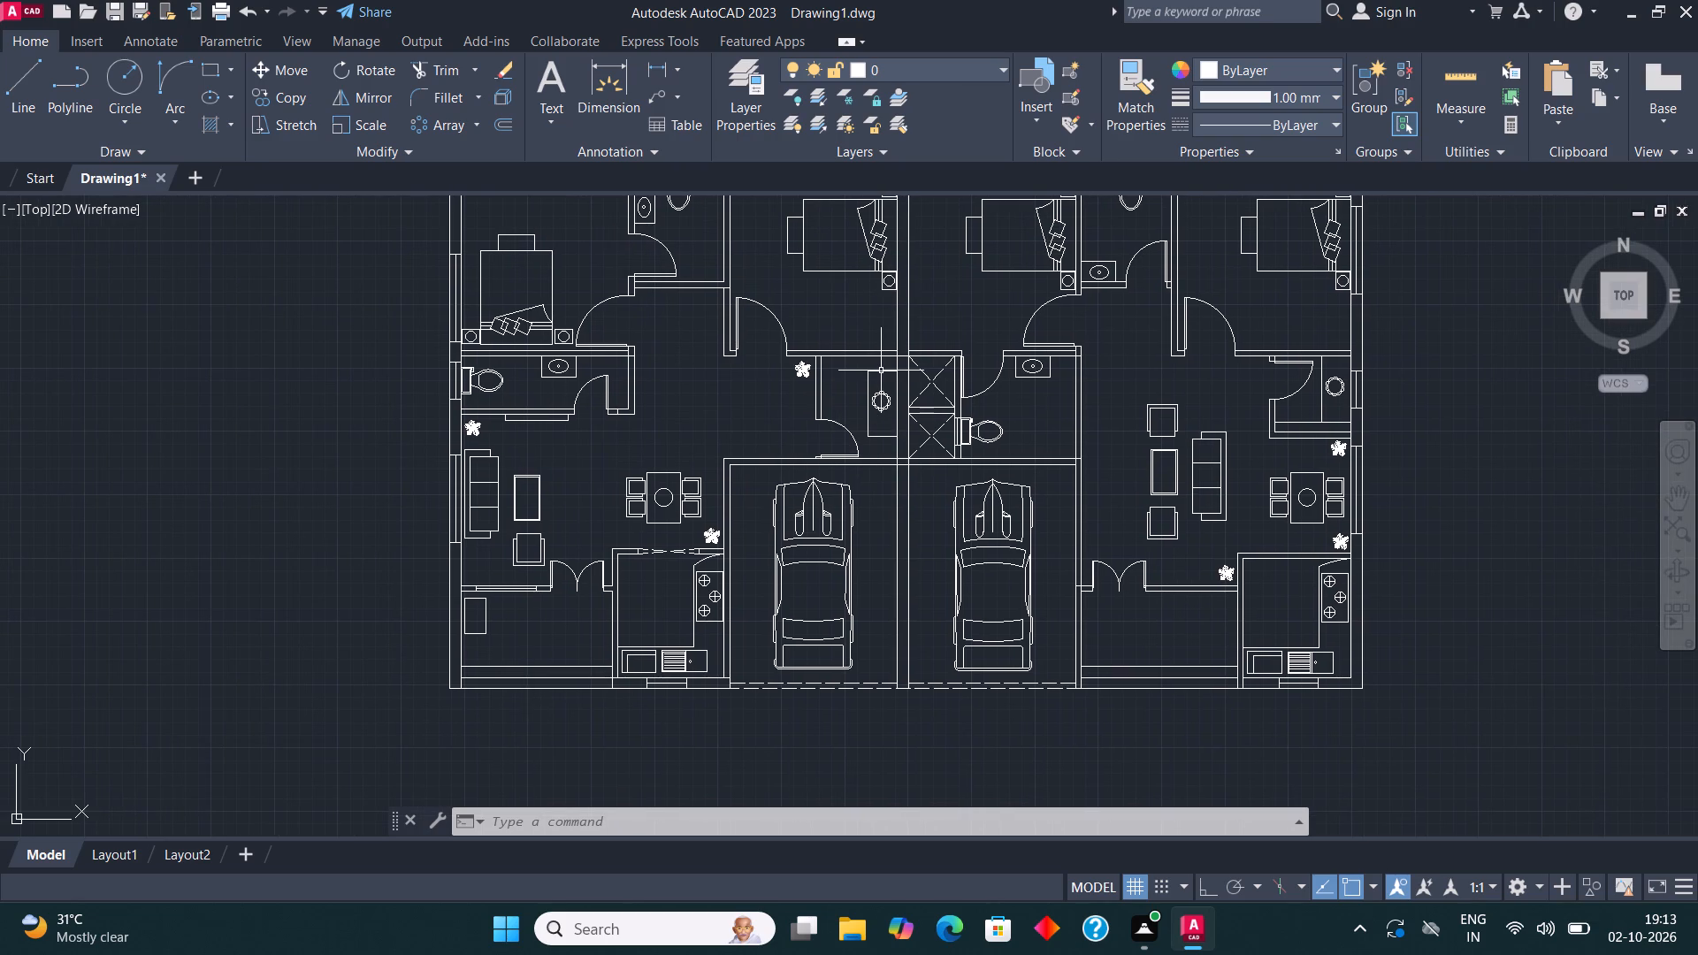
{"action": "middle_click_drag", "start_coordinate": [952, 390], "coordinate": [952, 506]}
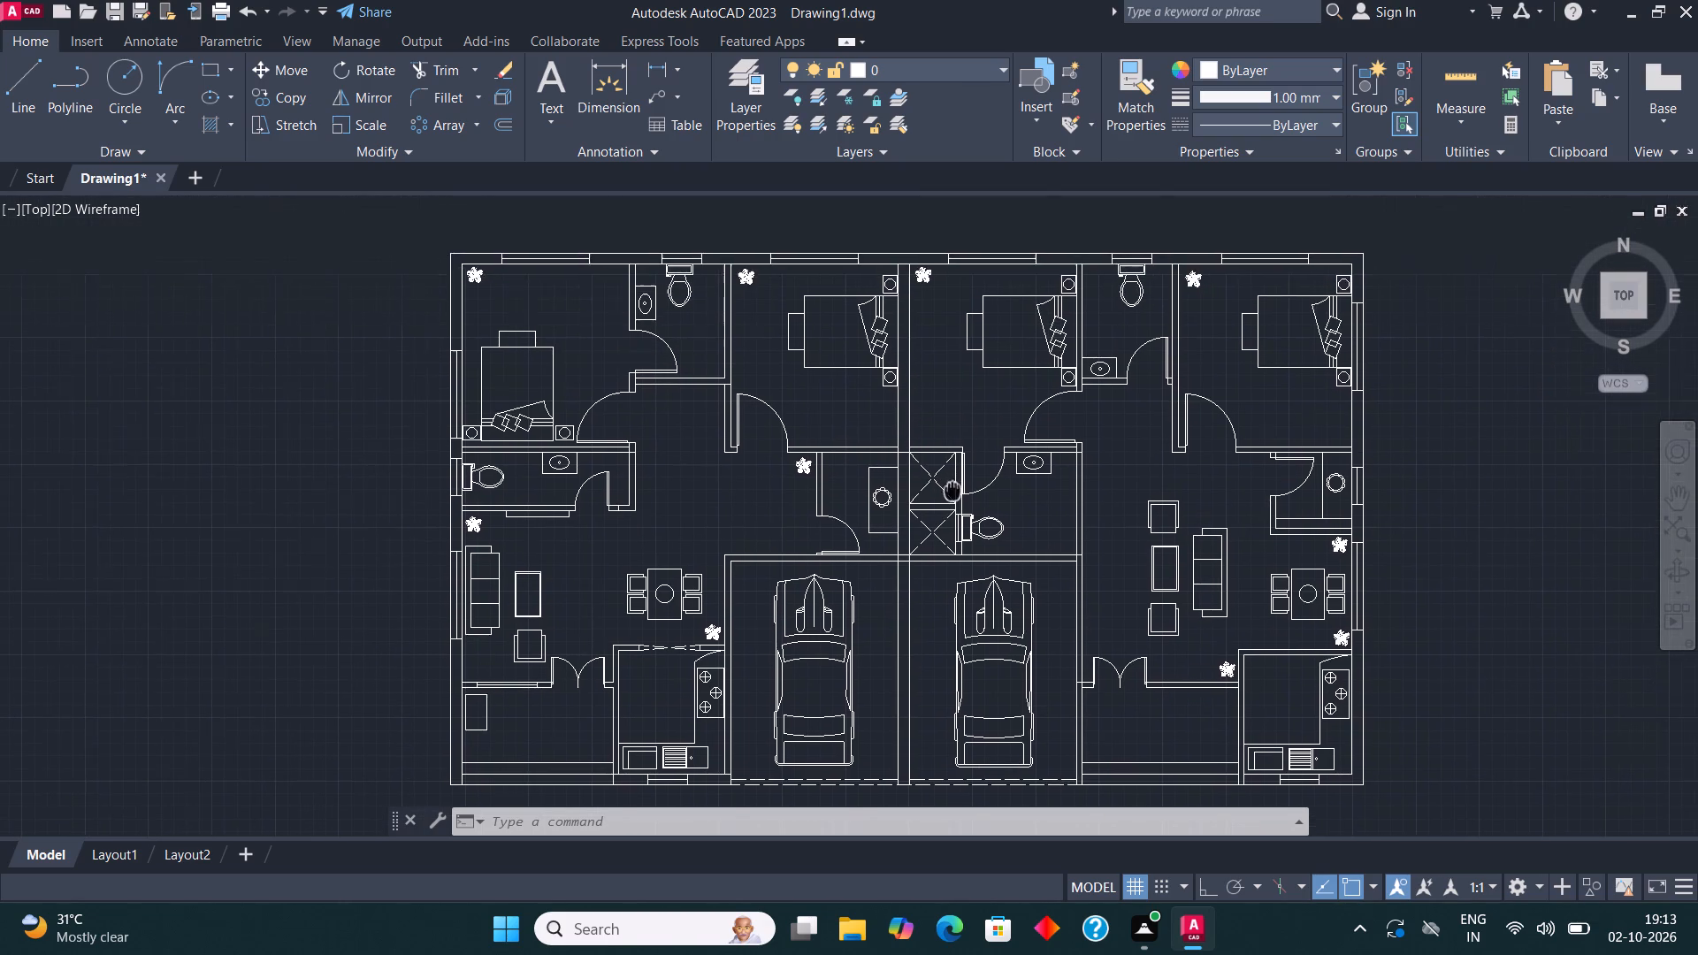
{"action": "middle_click_drag", "start_coordinate": [952, 506], "coordinate": [959, 555]}
{"action": "middle_click_drag", "start_coordinate": [999, 469], "coordinate": [980, 434]}
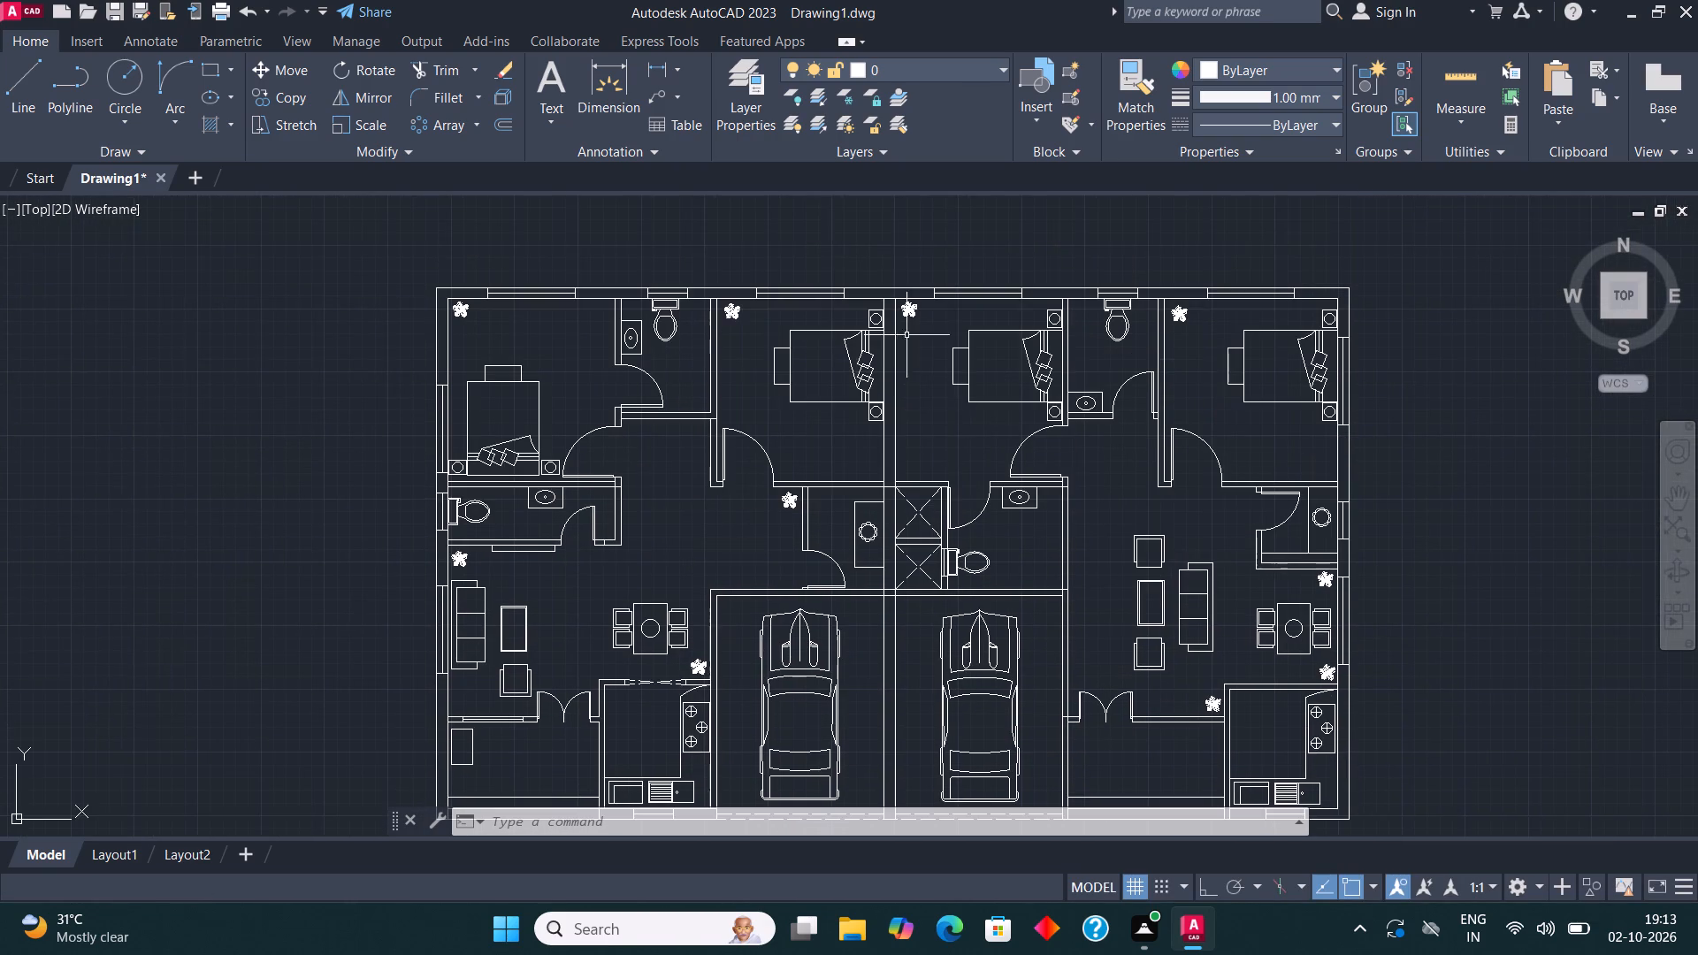
{"action": "left_click", "coordinate": [749, 73]}
{"action": "left_click", "coordinate": [195, 103]}
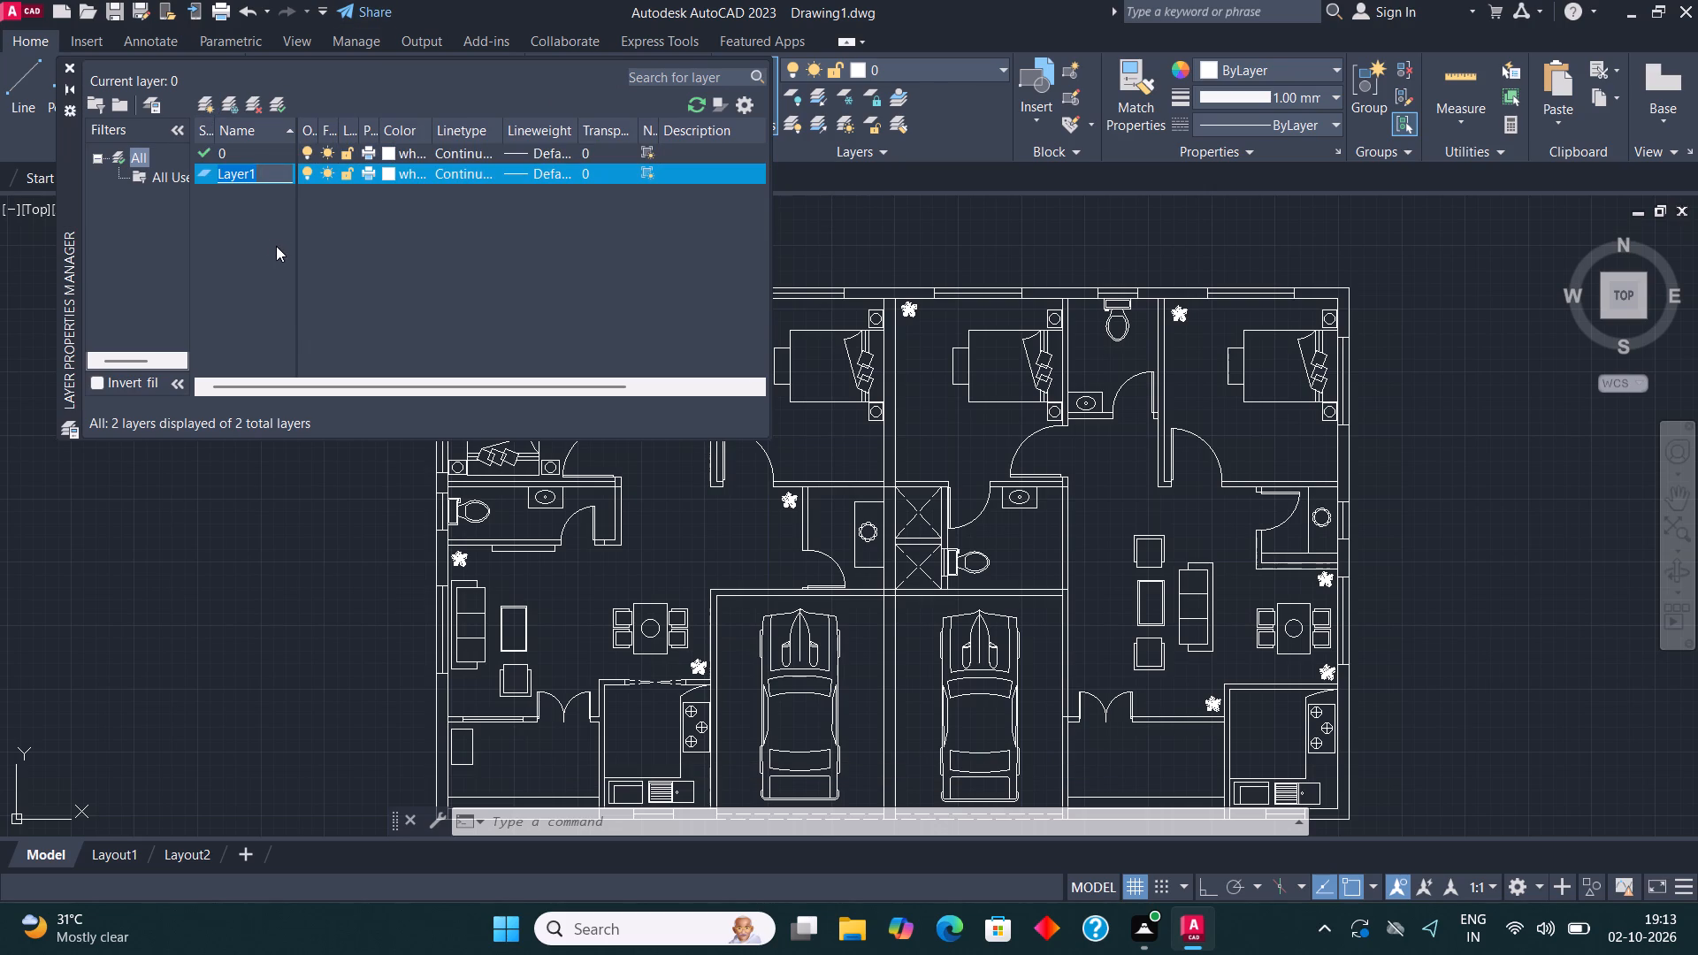
{"action": "type", "text": "waa"}
{"action": "key", "text": "BackSpace"}
{"action": "type", "text": "ll"}
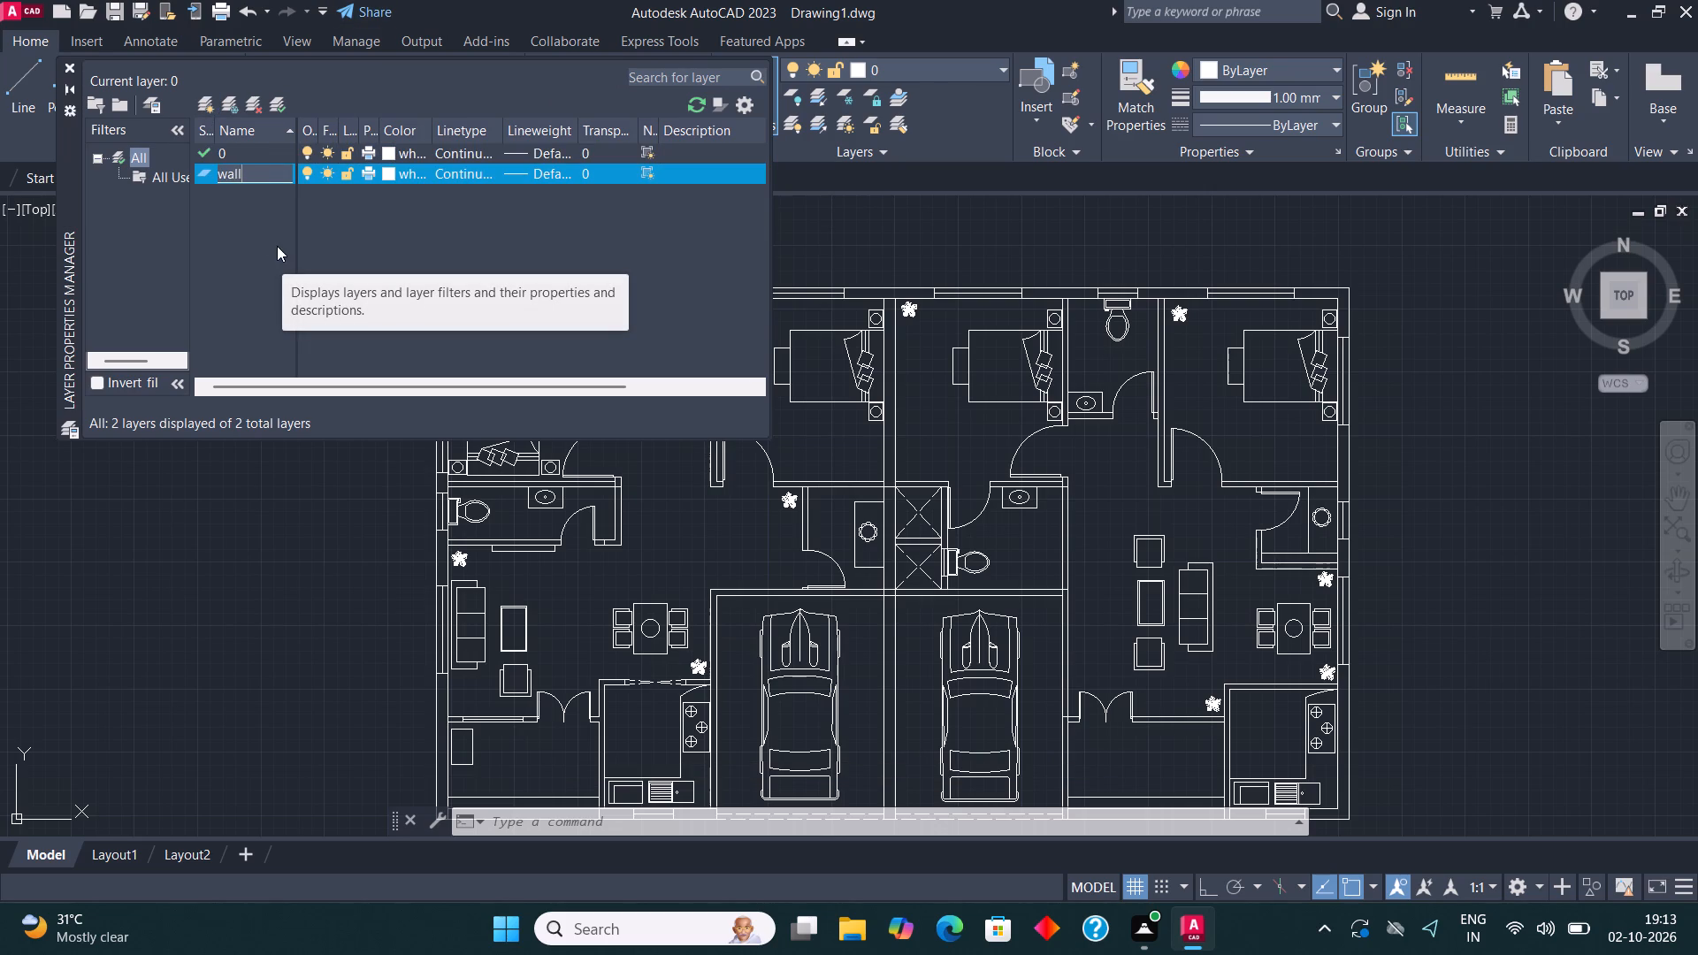
{"action": "left_click", "coordinate": [389, 172]}
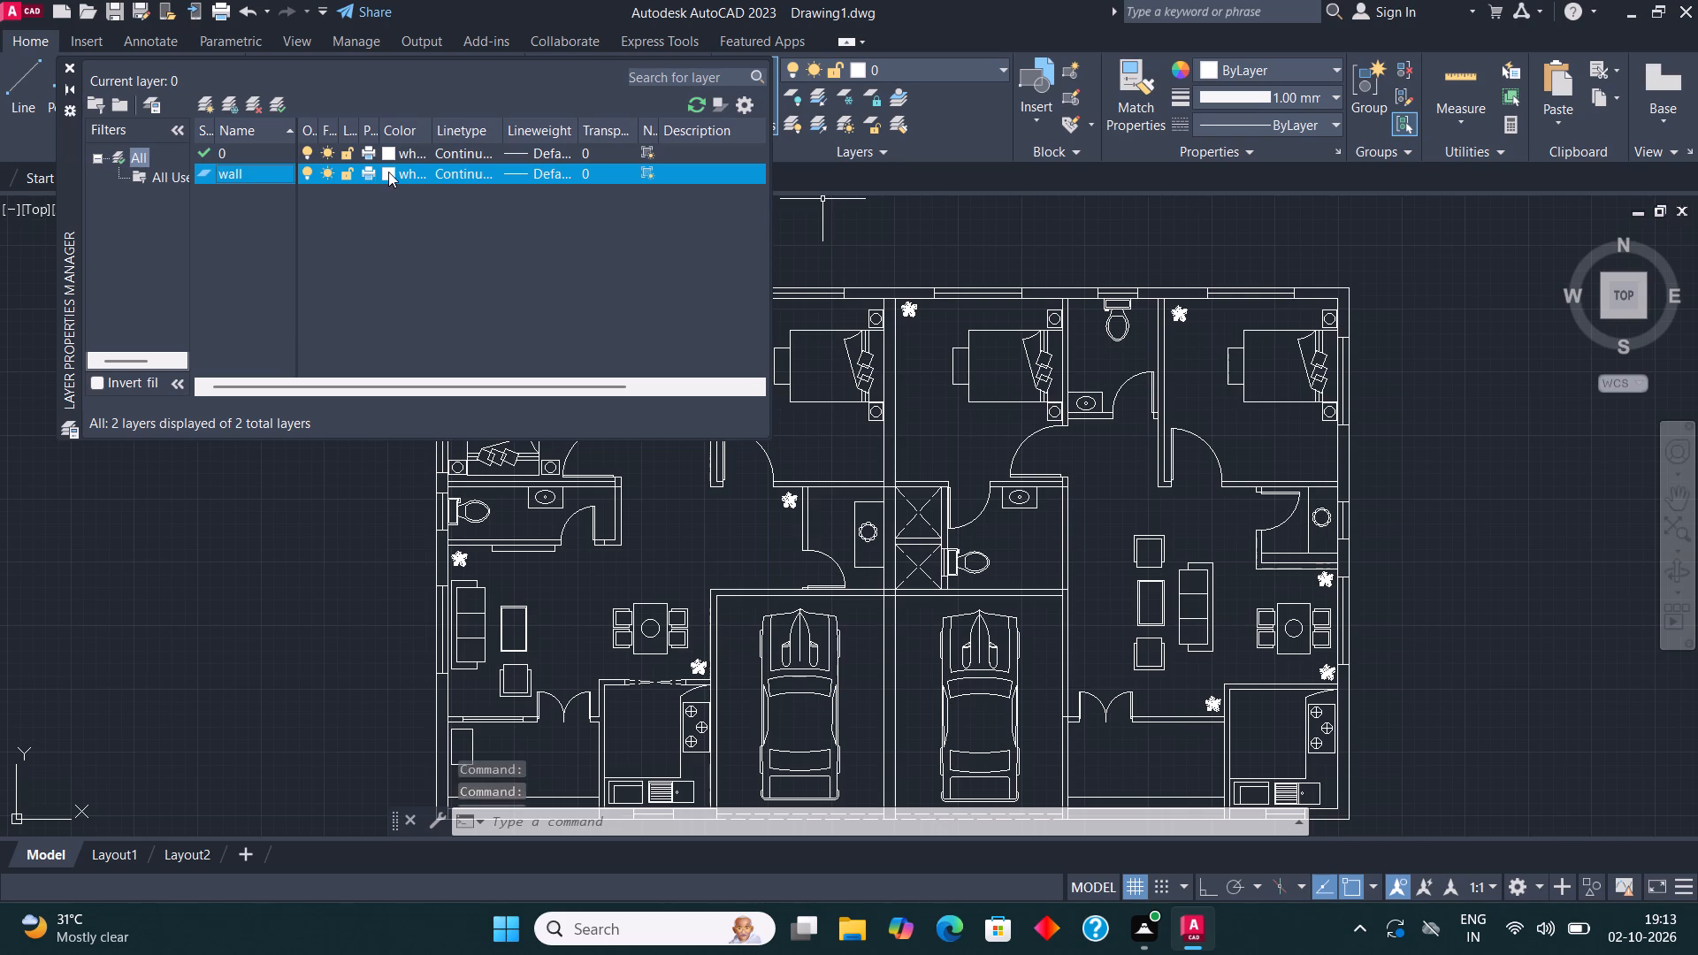
{"action": "left_click", "coordinate": [907, 388]}
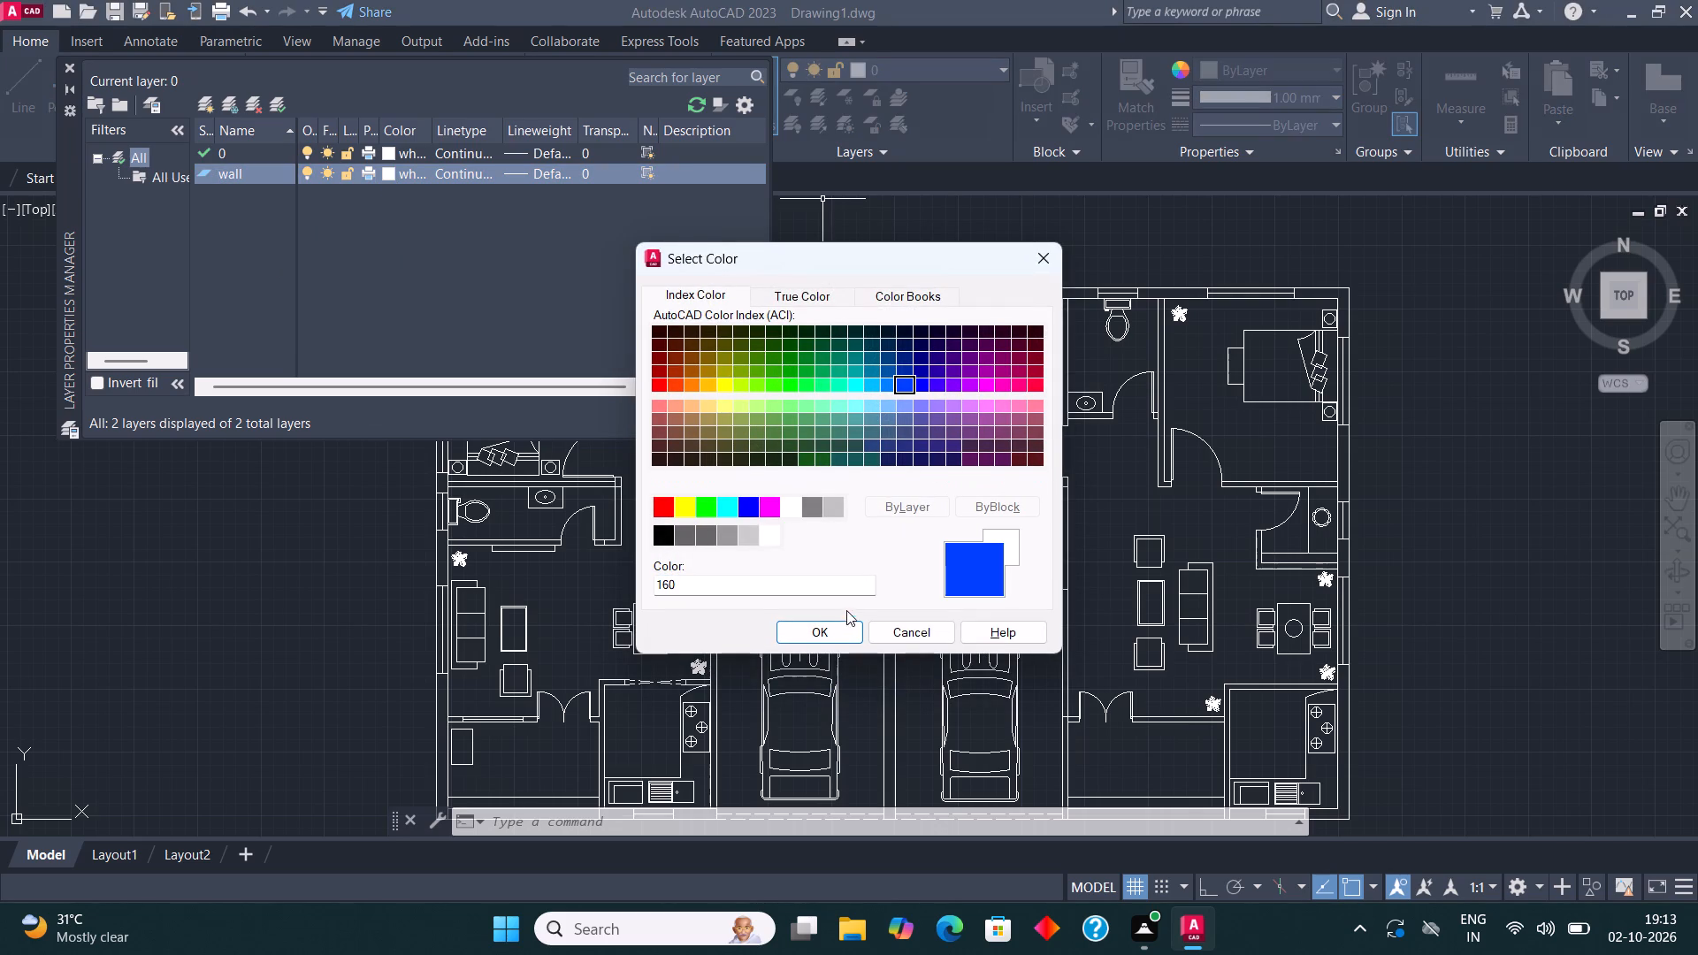
{"action": "left_click", "coordinate": [820, 639]}
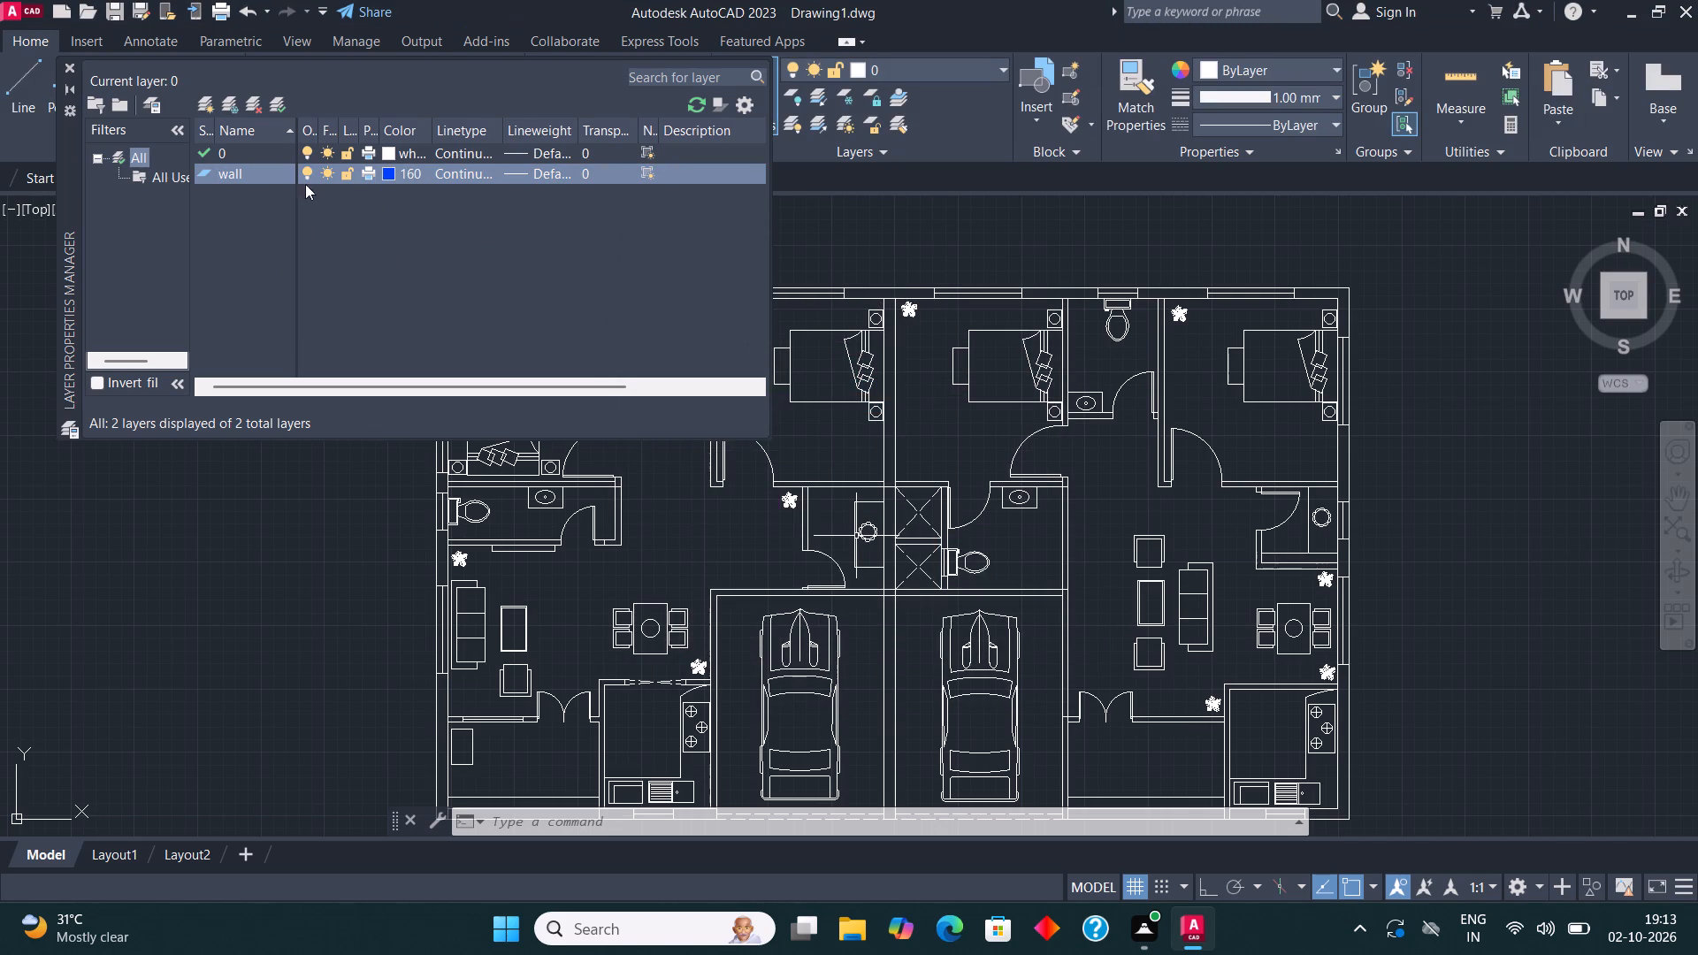
Add a layer named wall 2 and set its colour to green, index 82.
{"action": "left_click", "coordinate": [210, 101]}
{"action": "type", "text": "wall 2"}
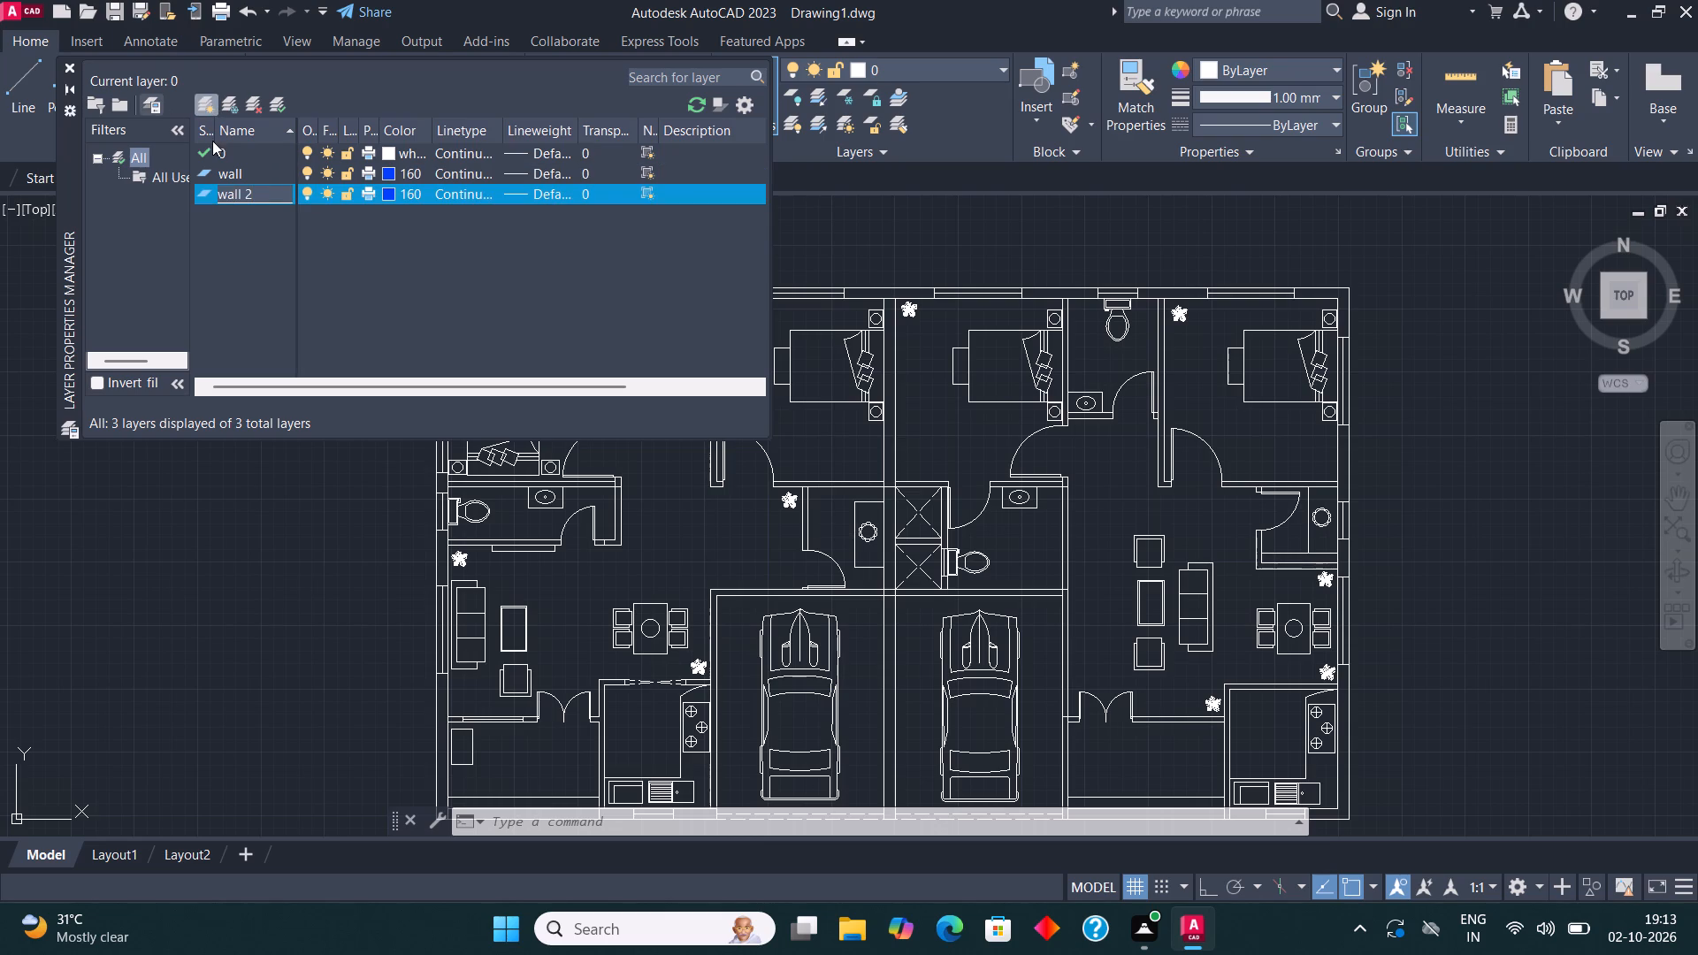
{"action": "left_click", "coordinate": [386, 196]}
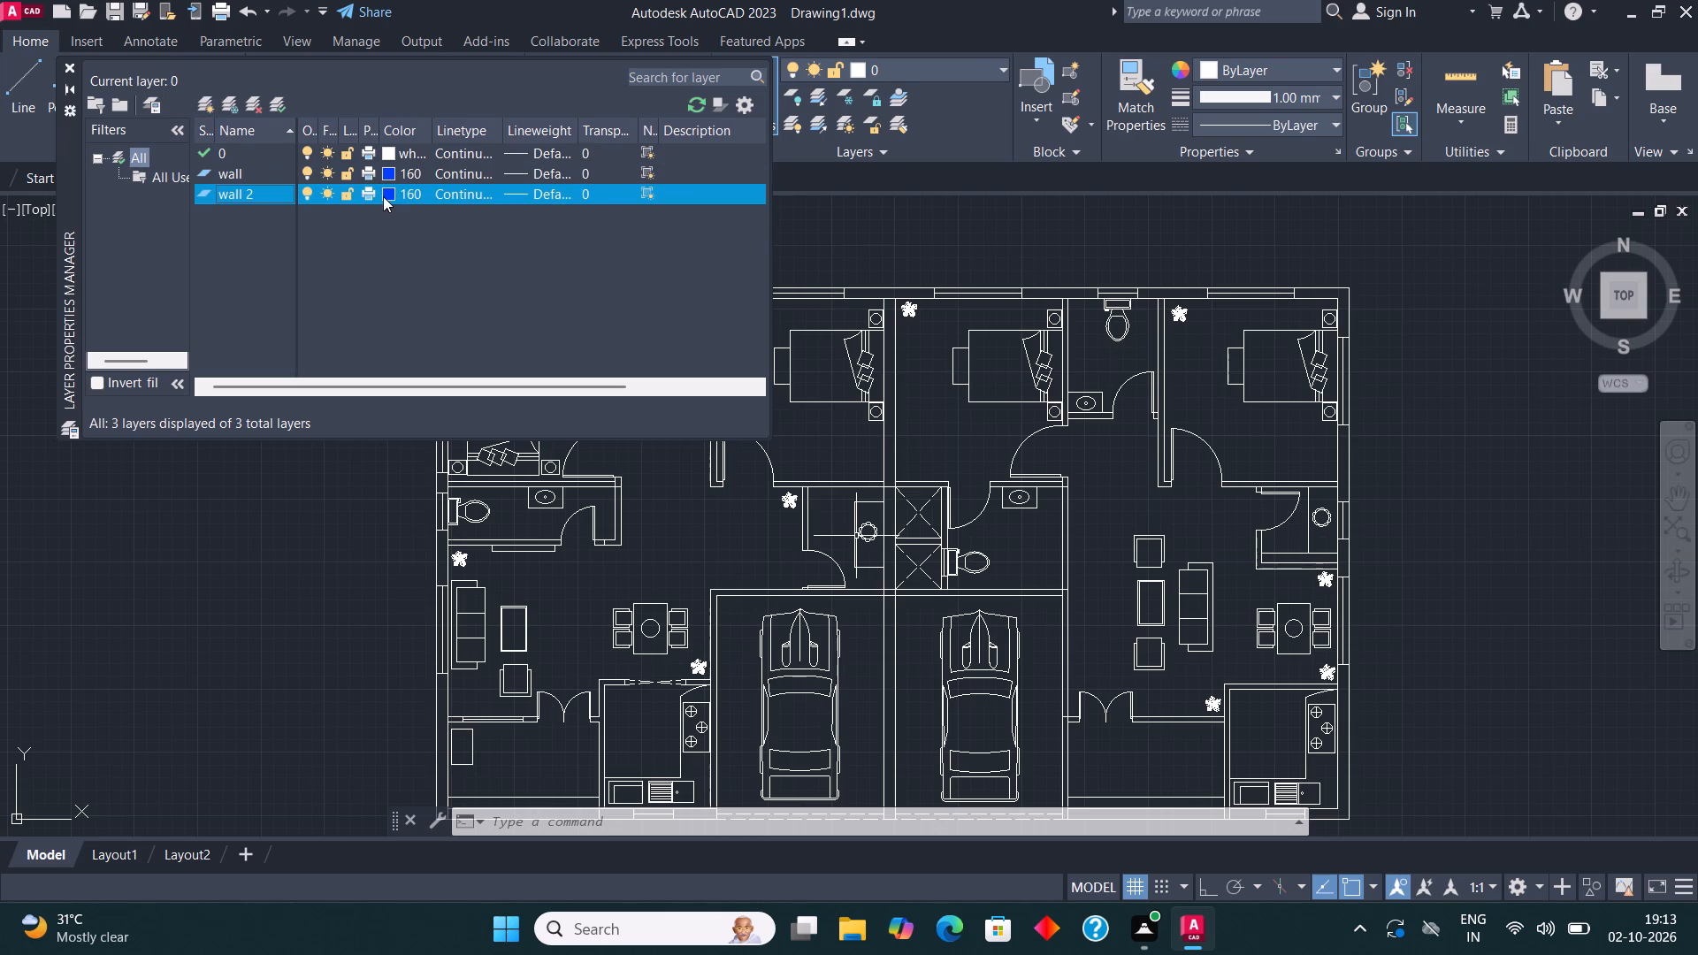
{"action": "left_click", "coordinate": [774, 390]}
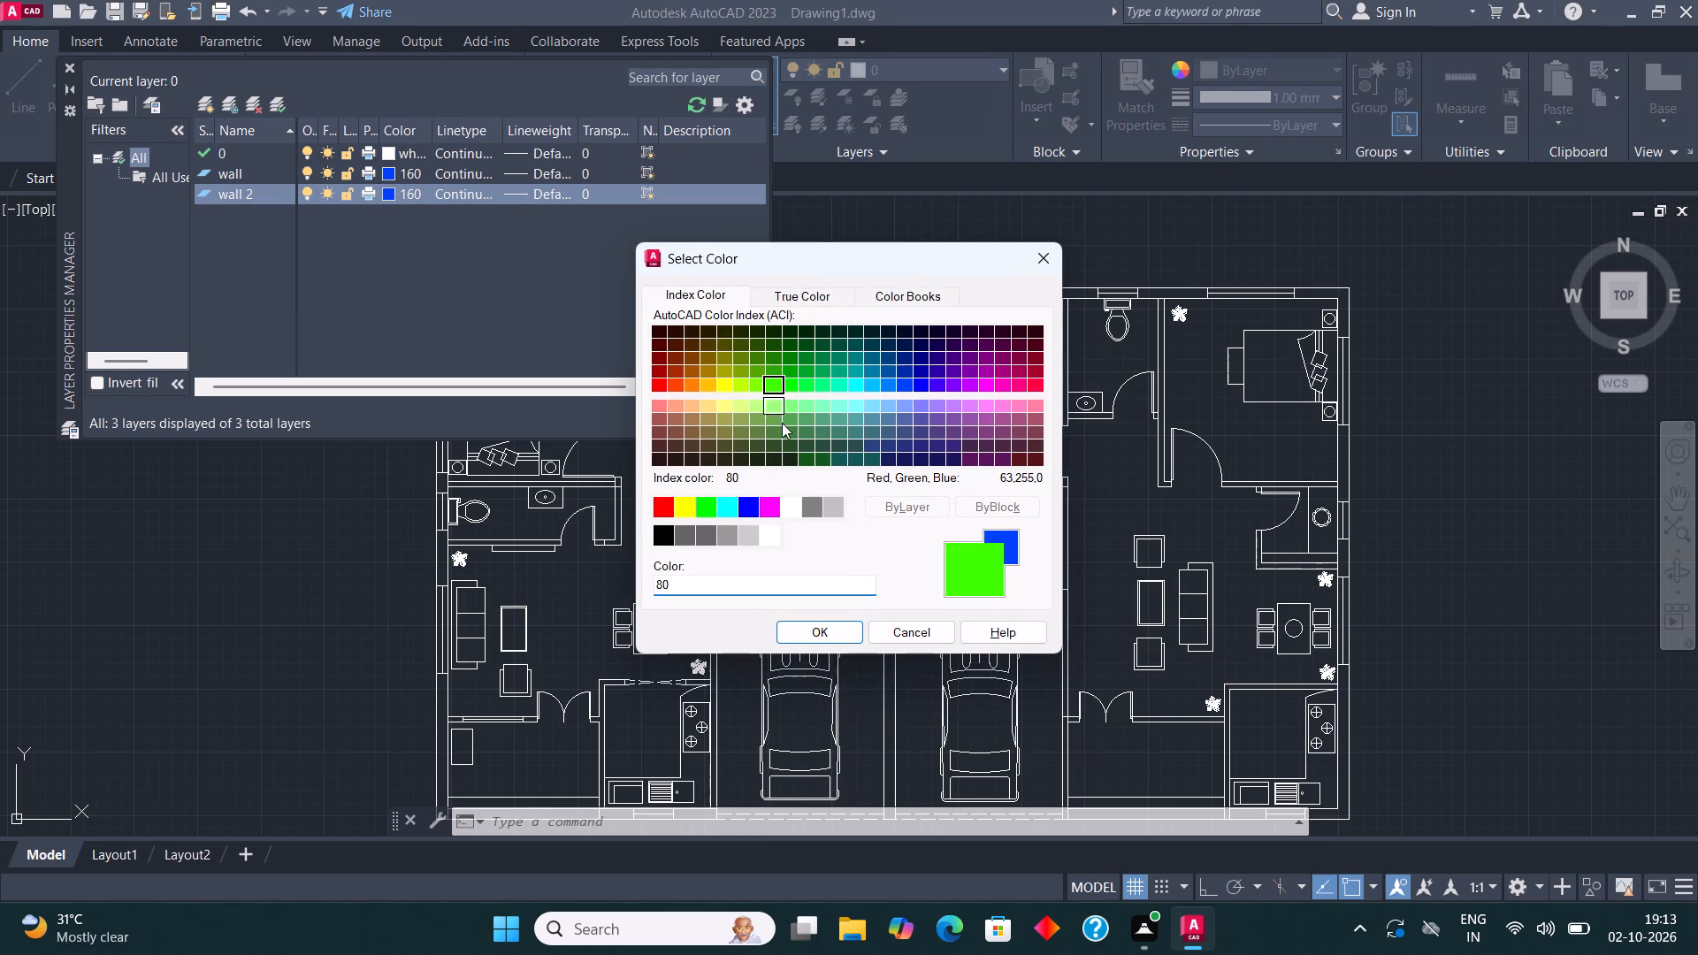
{"action": "left_click", "coordinate": [773, 370]}
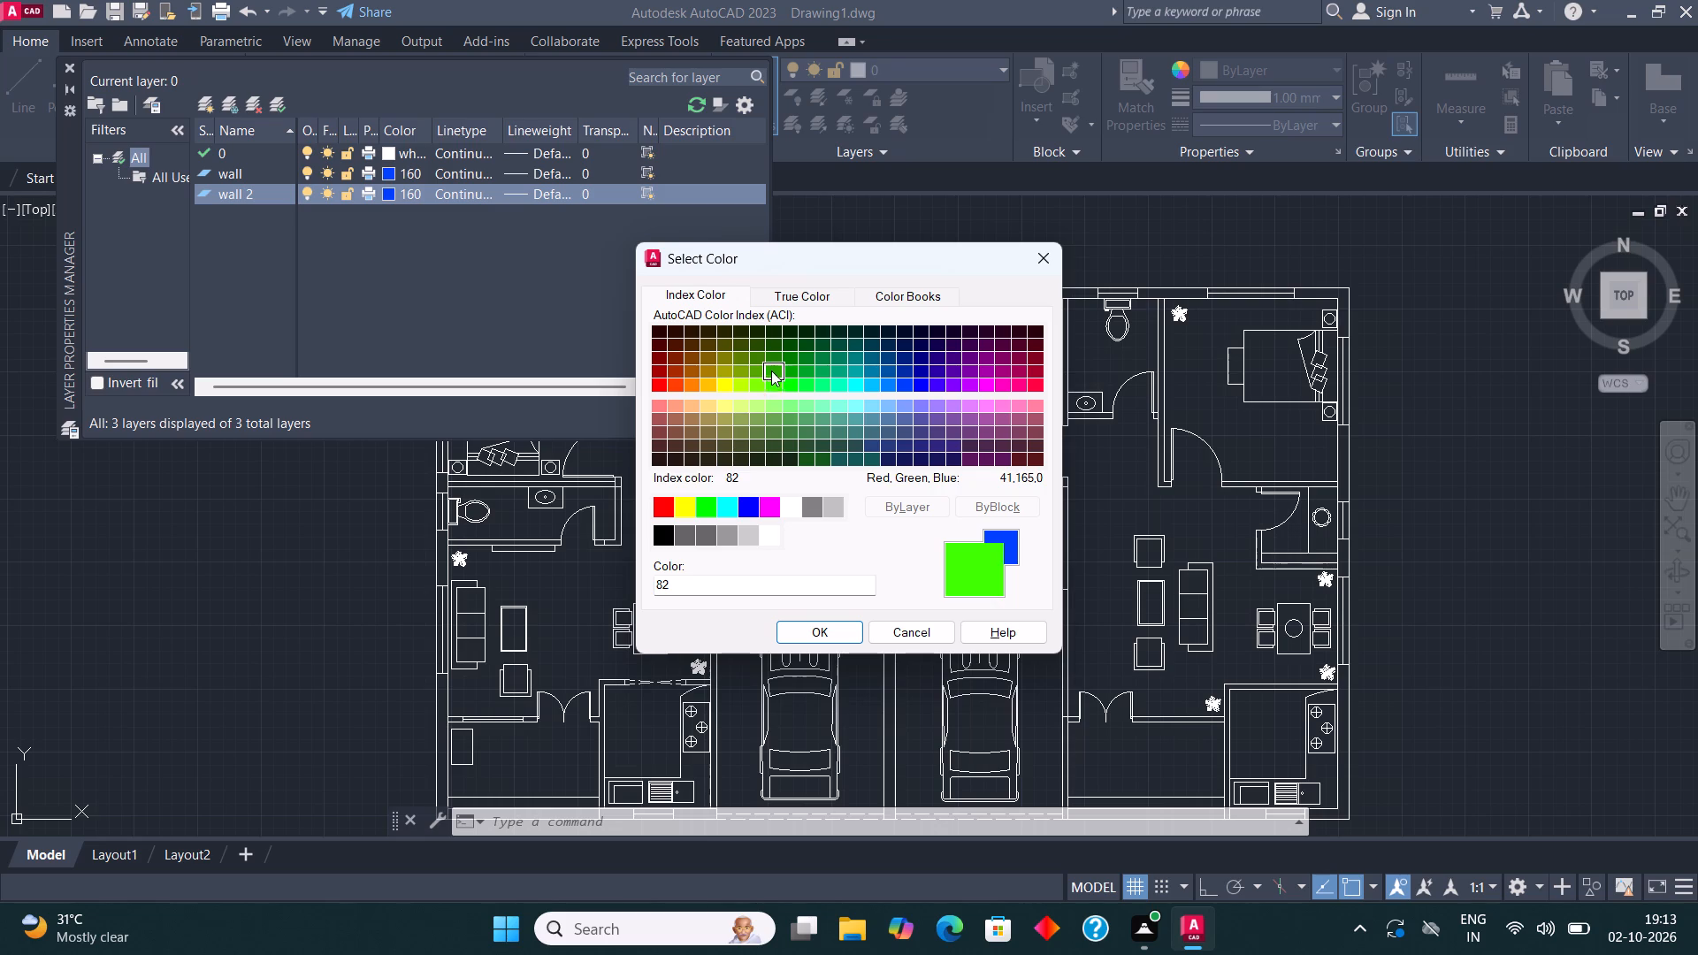
{"action": "left_click", "coordinate": [799, 630]}
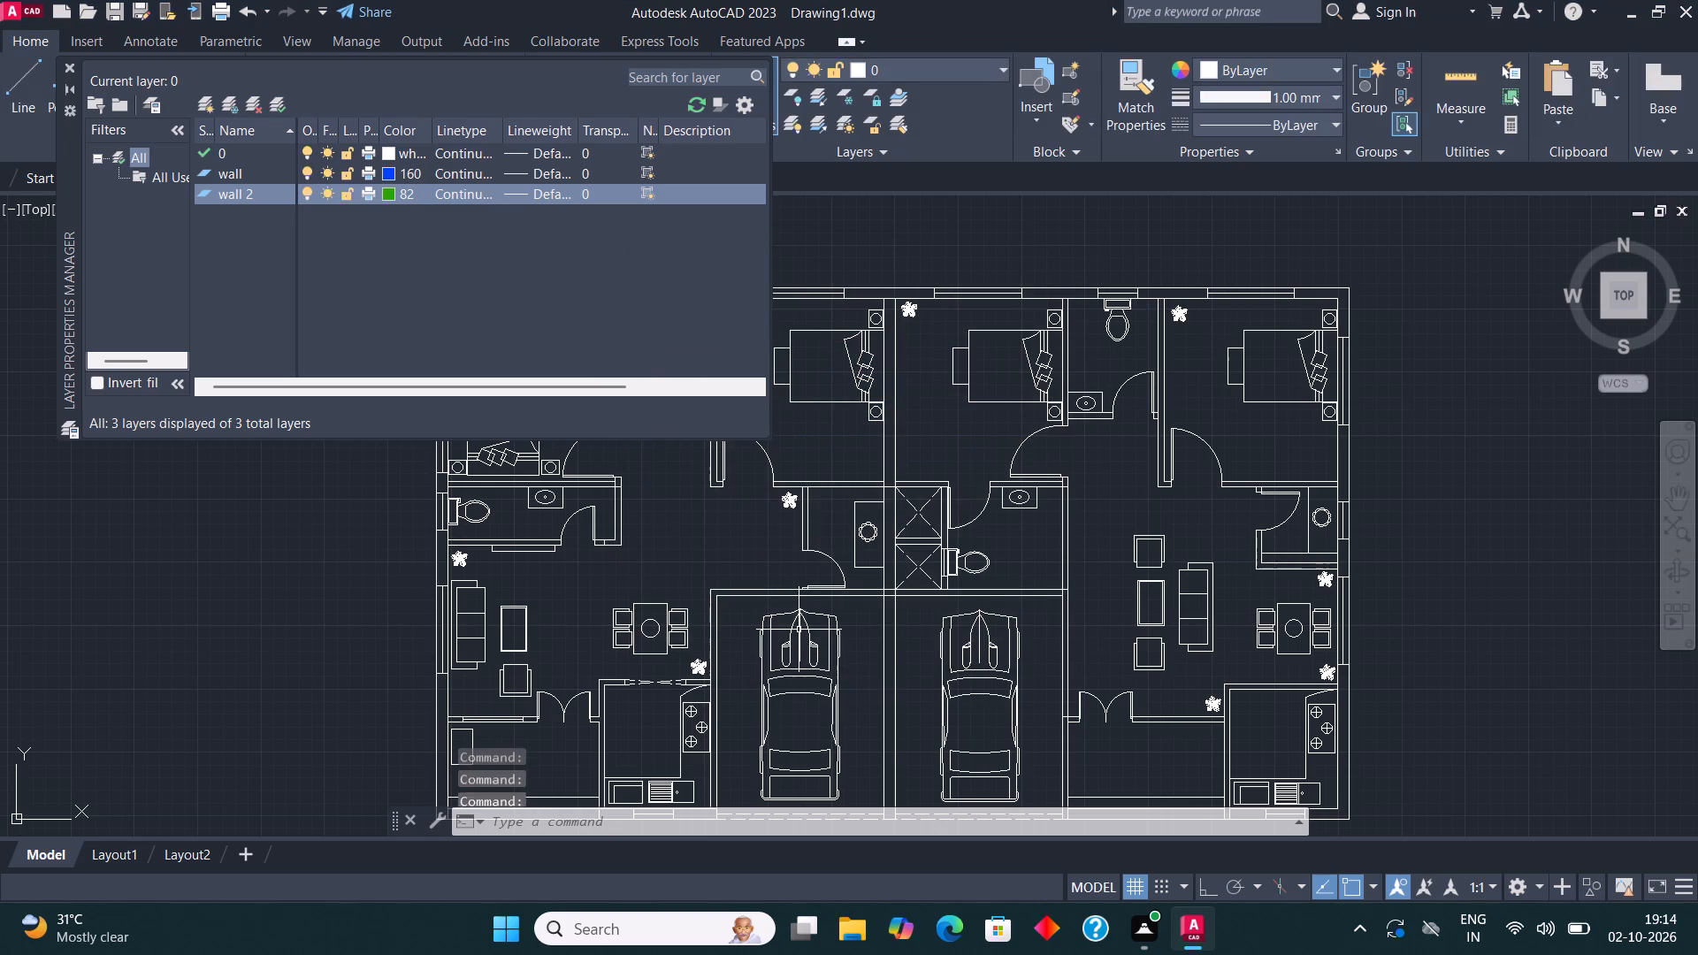
Add a layer named window and set its colour to dark yellow, index 52.
{"action": "left_click", "coordinate": [203, 102]}
{"action": "type", "text": "window"}
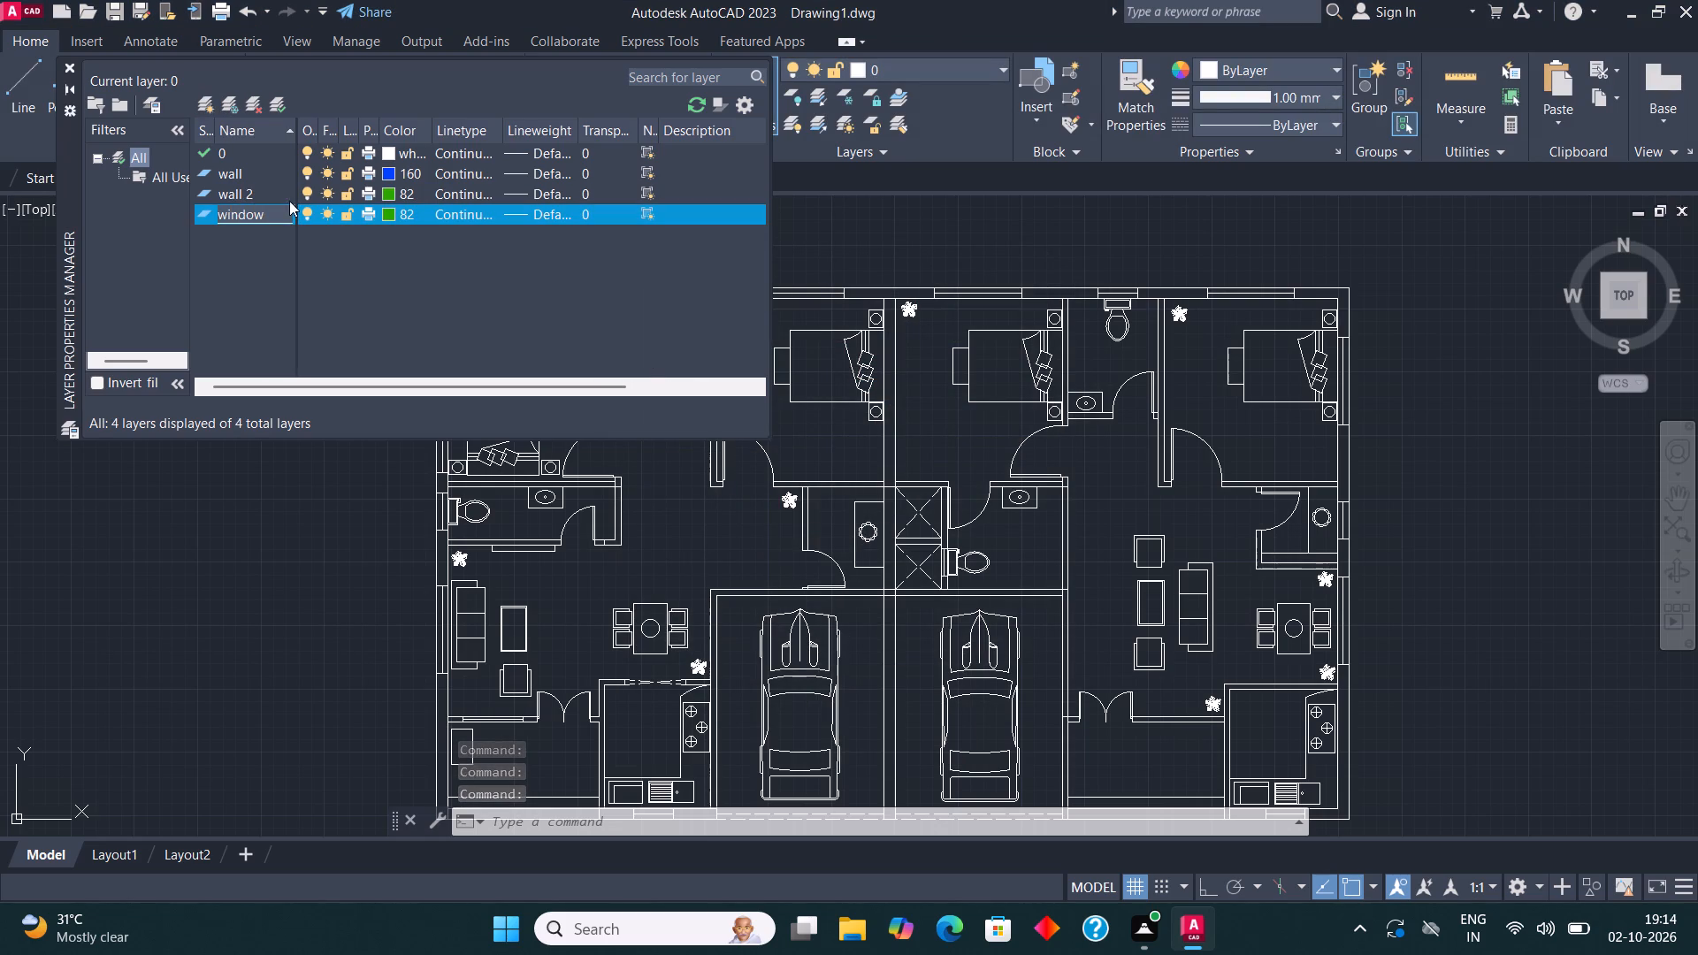
{"action": "left_click", "coordinate": [386, 217]}
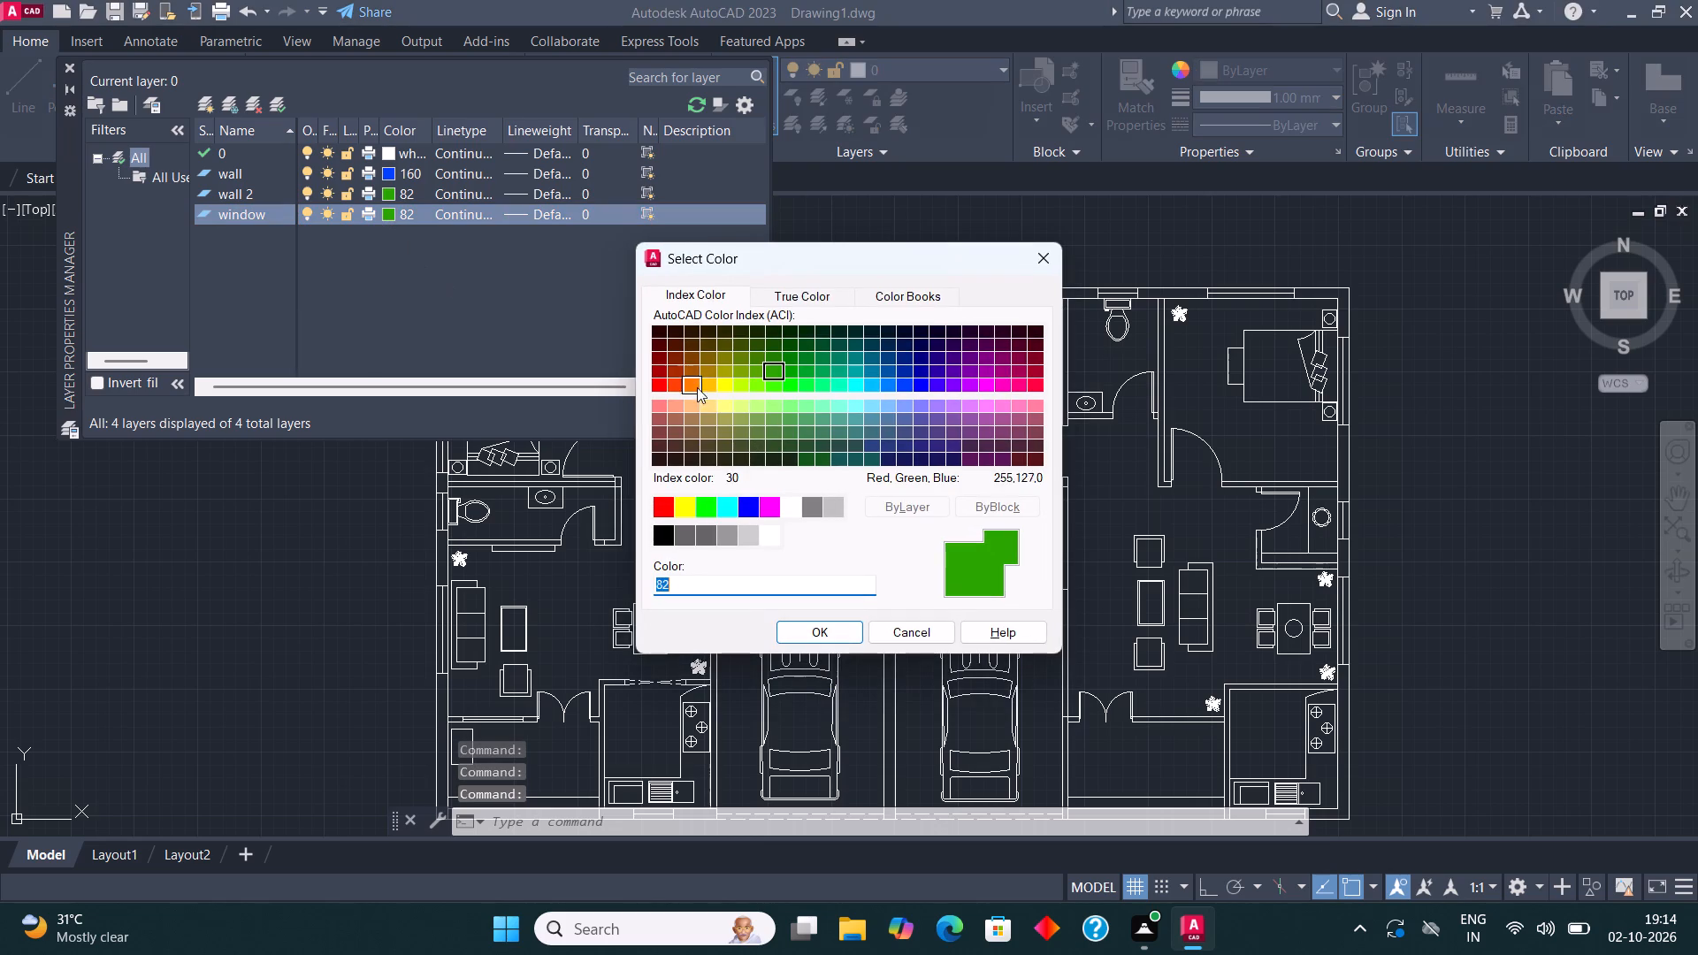
{"action": "left_click", "coordinate": [716, 376]}
{"action": "left_click", "coordinate": [811, 626]}
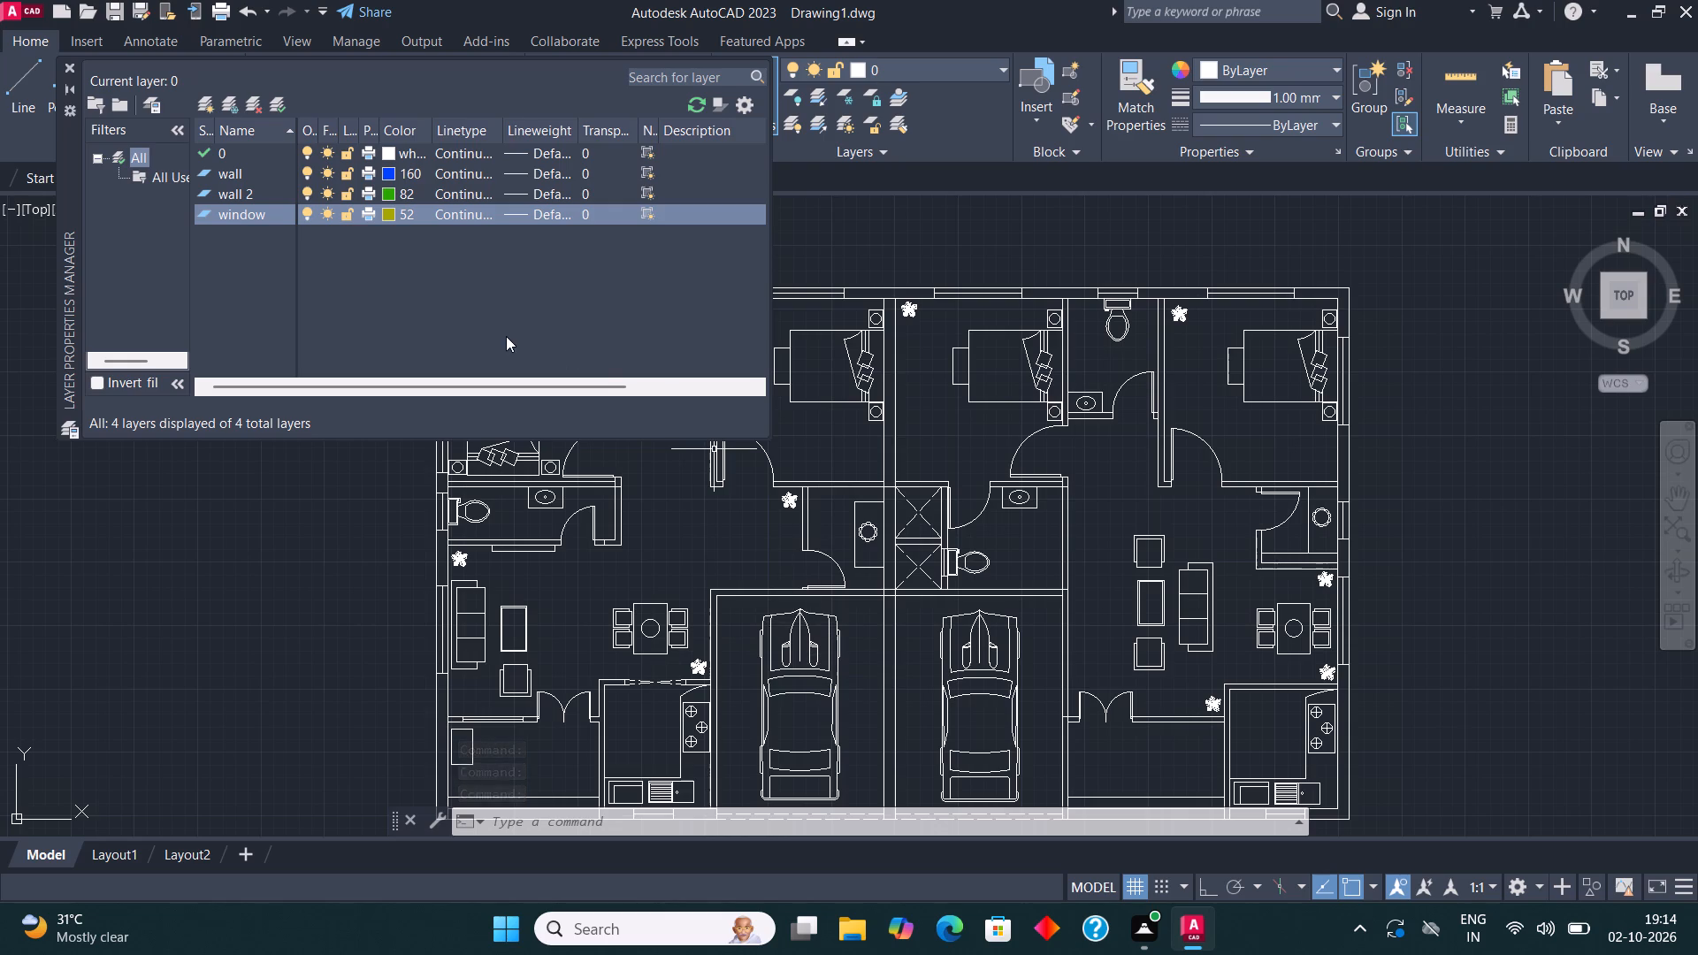
Add a layer named tree with bright green colour index 70, and close the layer manager.
{"action": "left_click", "coordinate": [203, 95]}
{"action": "type", "text": "tree"}
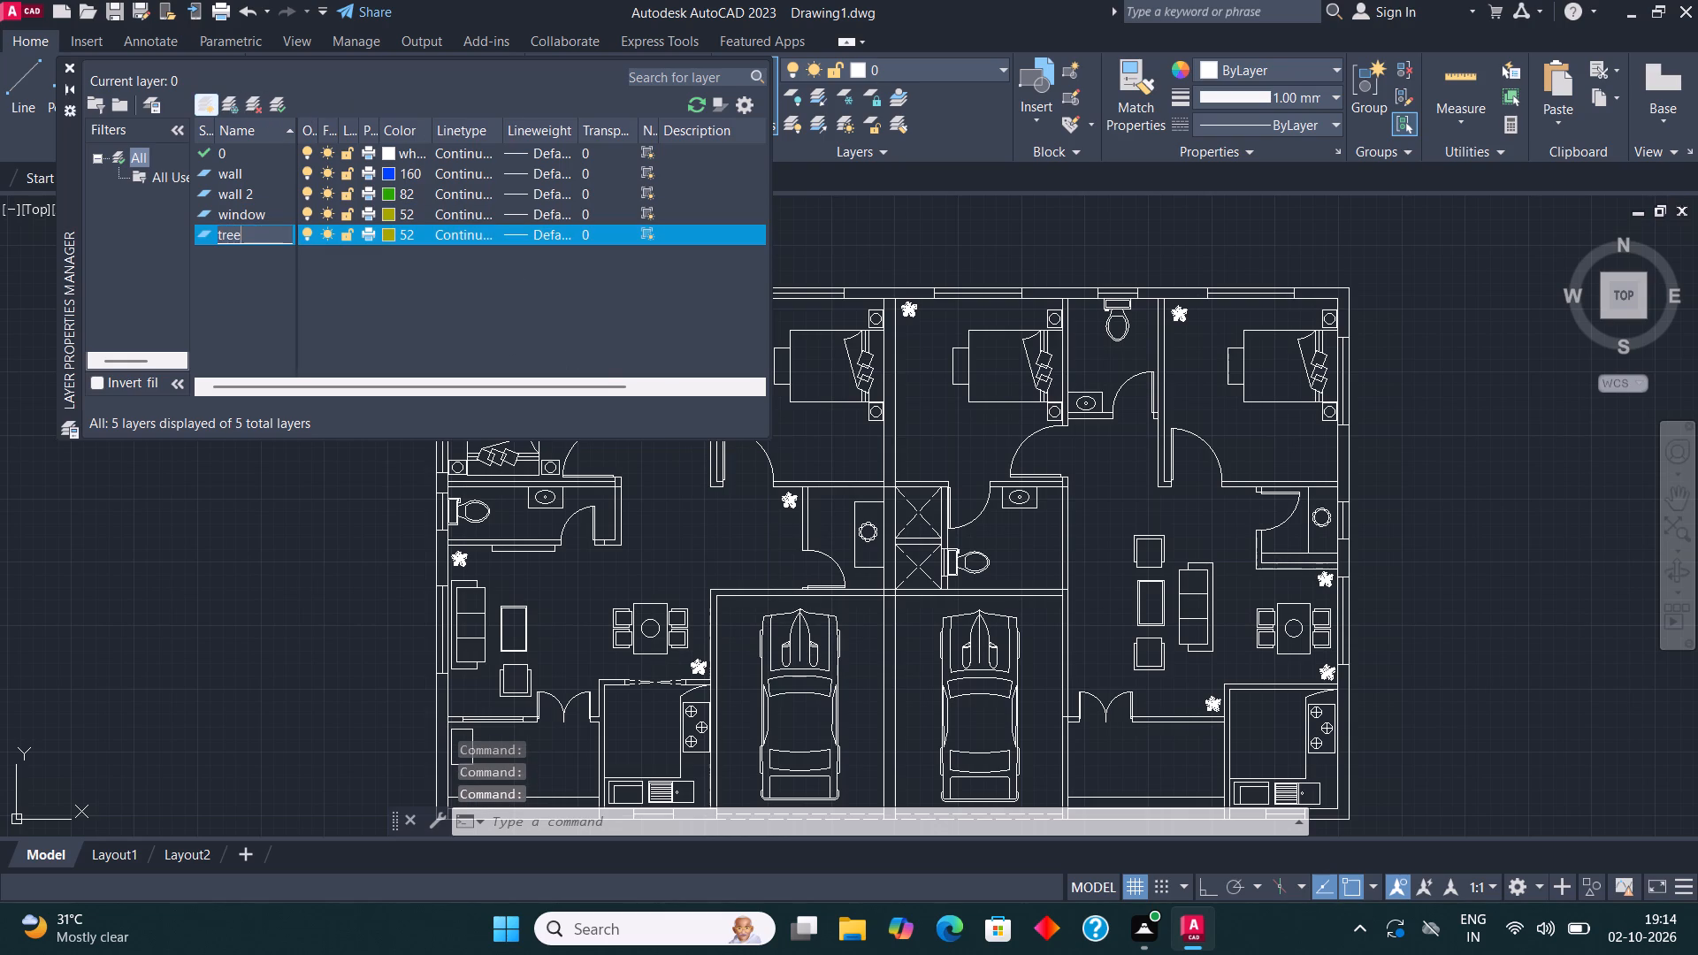
{"action": "left_click", "coordinate": [386, 234]}
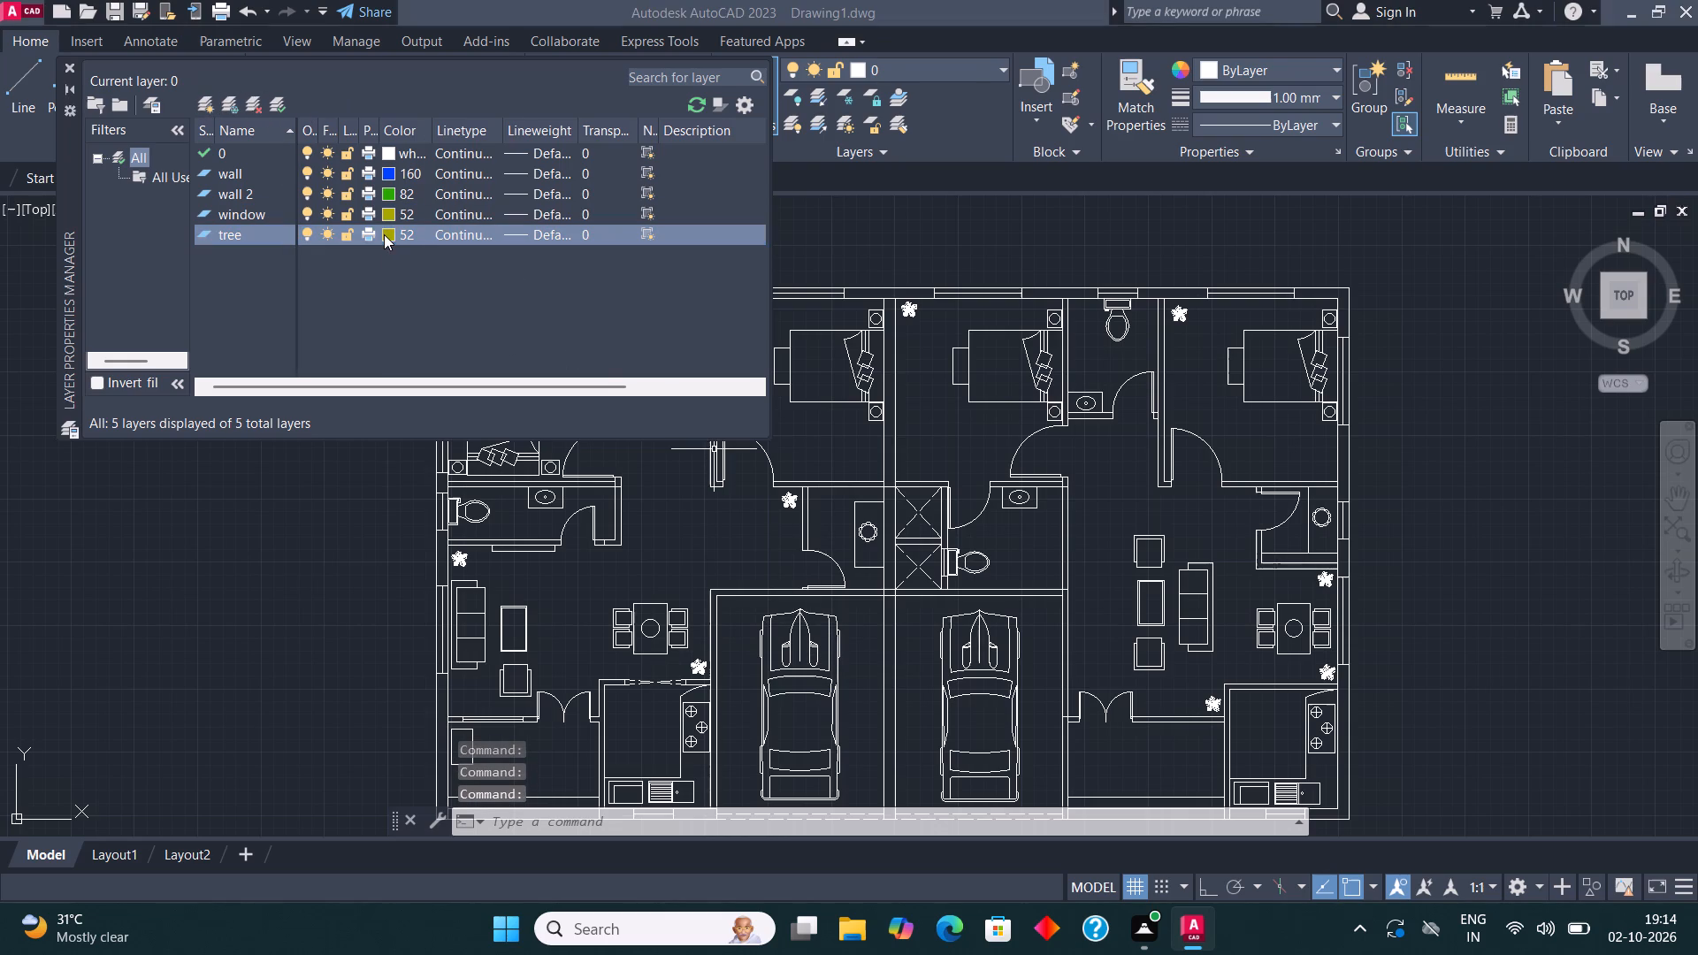
{"action": "left_click", "coordinate": [762, 388]}
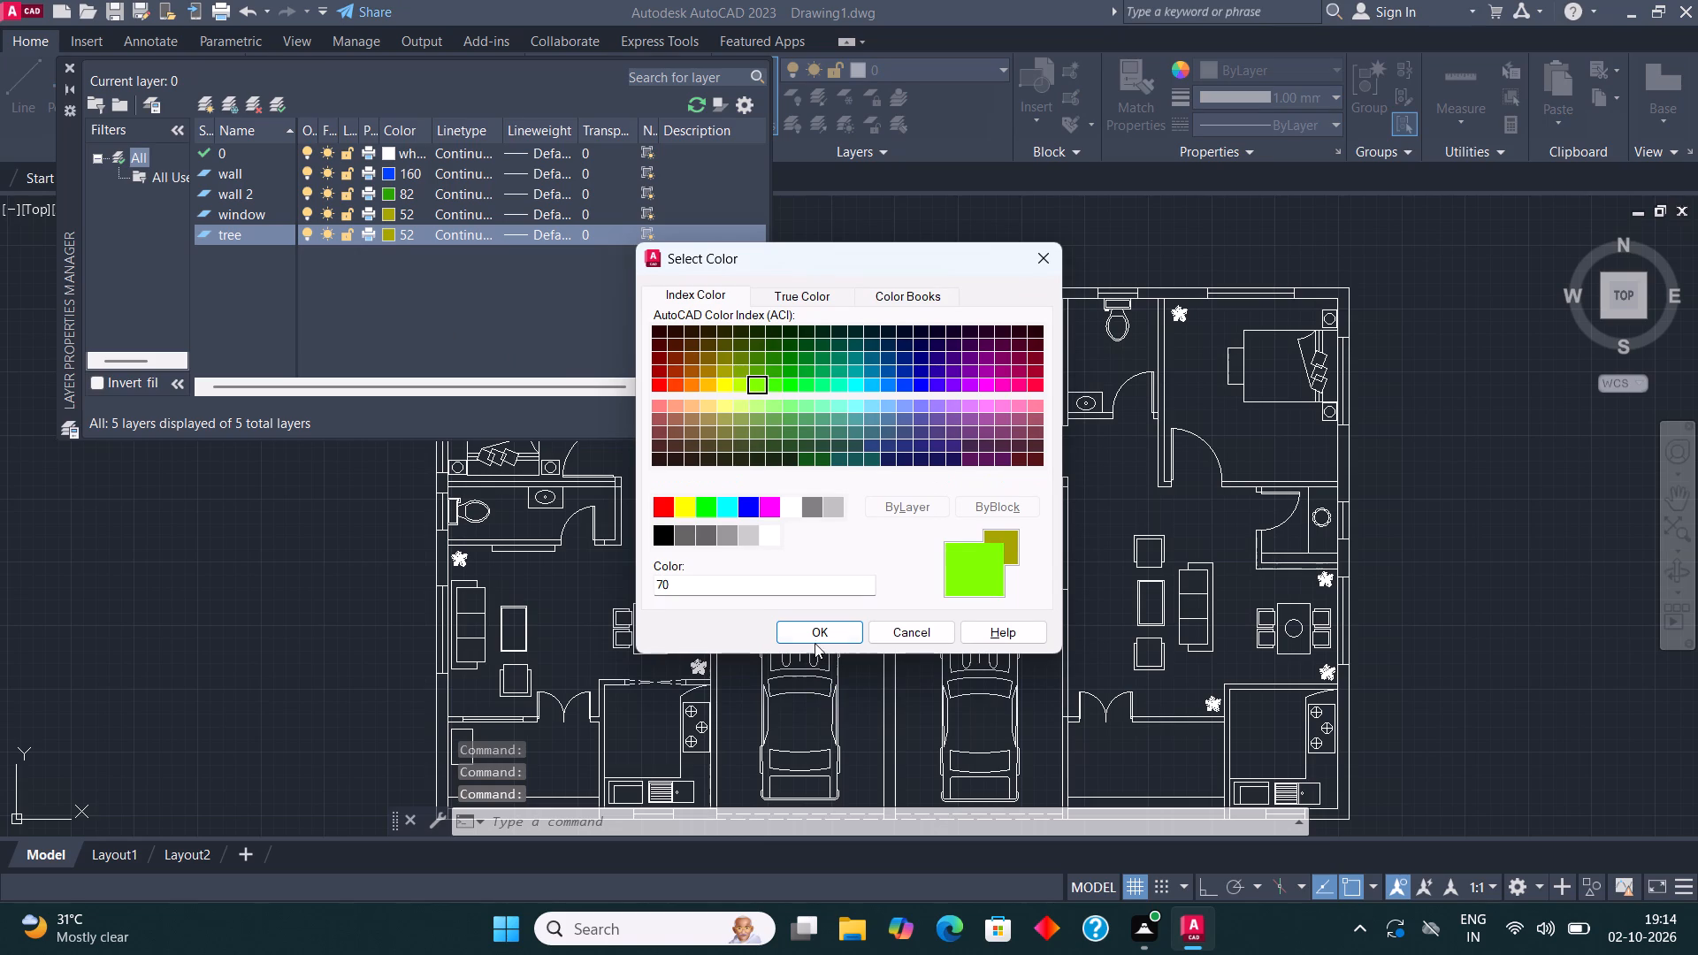
{"action": "left_click", "coordinate": [803, 633]}
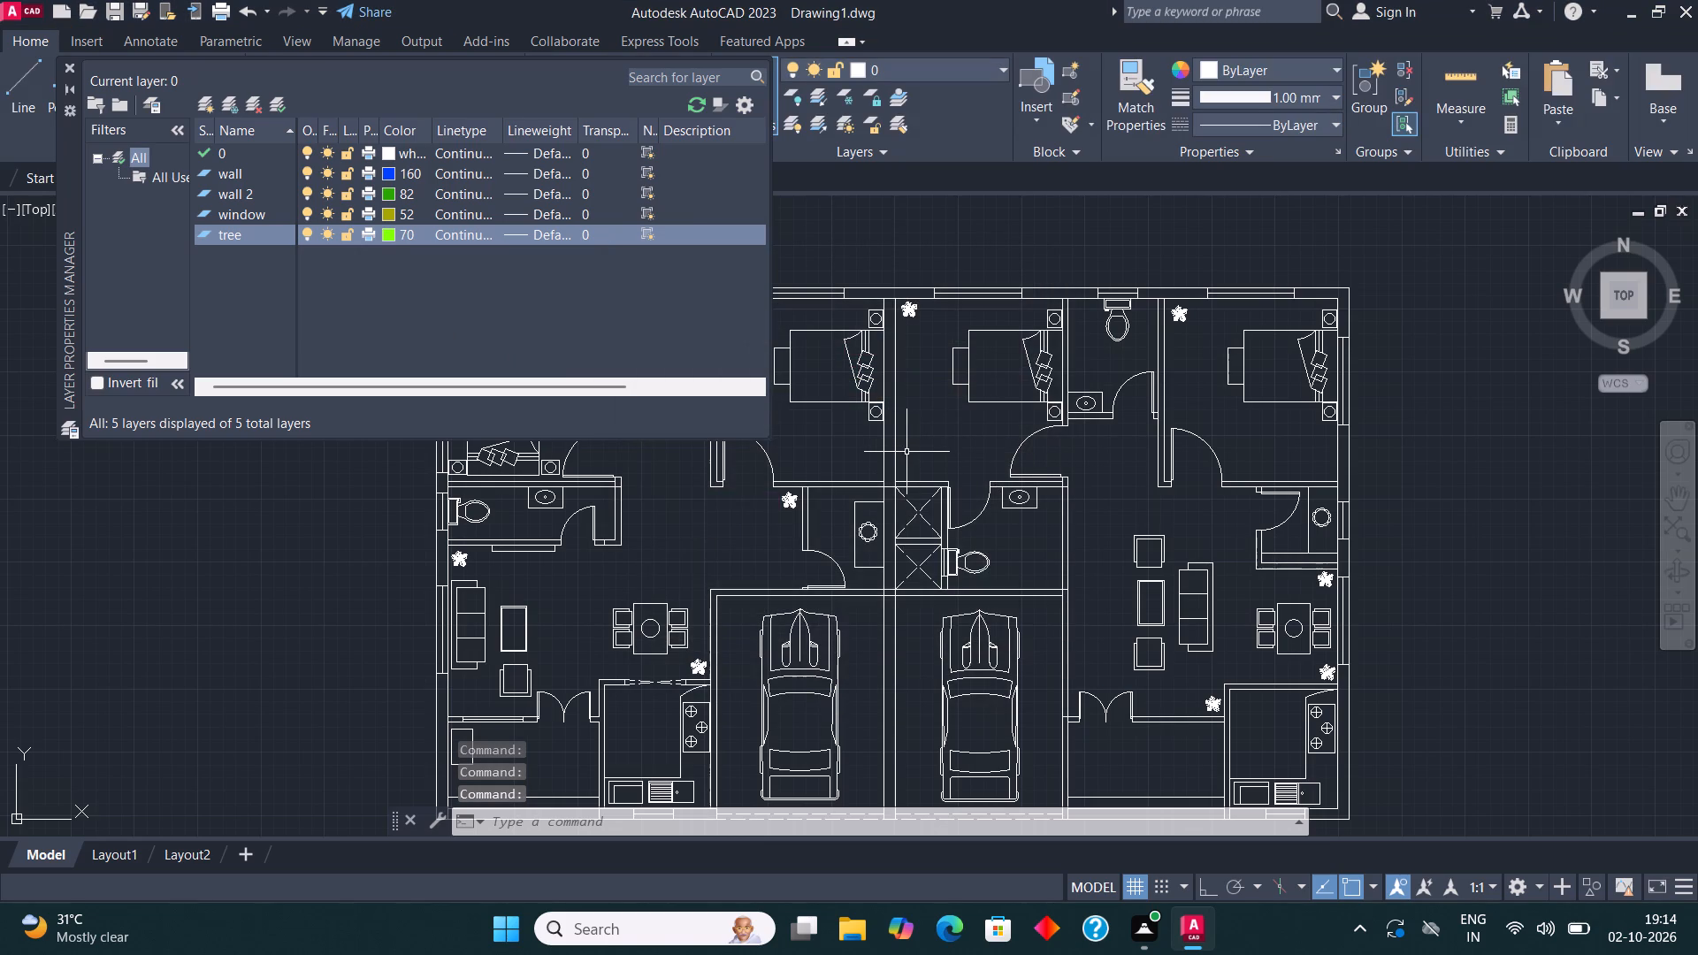
{"action": "scroll", "coordinate": [914, 483], "scroll_direction": "down", "scroll_amount": 1}
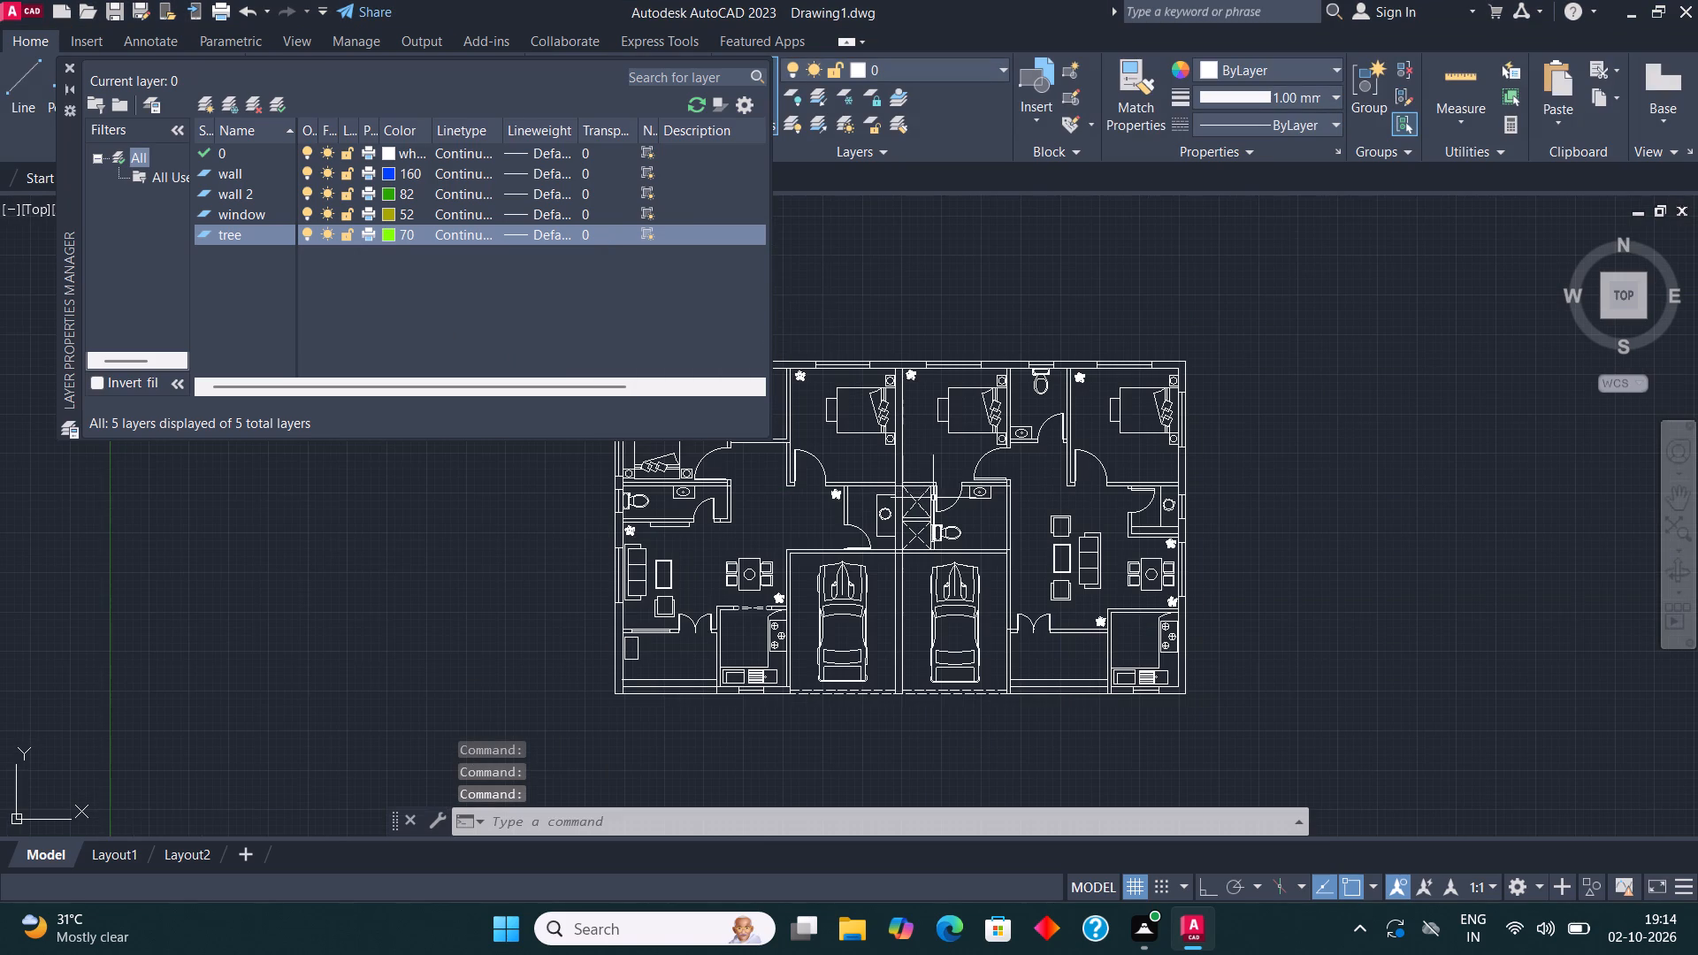
{"action": "left_click", "coordinate": [63, 66]}
Select all plant blocks matching the one in the upper-left bedroom's corner and assign them to the tree layer.
{"action": "middle_click_drag", "start_coordinate": [702, 325], "coordinate": [626, 316]}
{"action": "scroll", "coordinate": [604, 378], "scroll_direction": "up", "scroll_amount": 3}
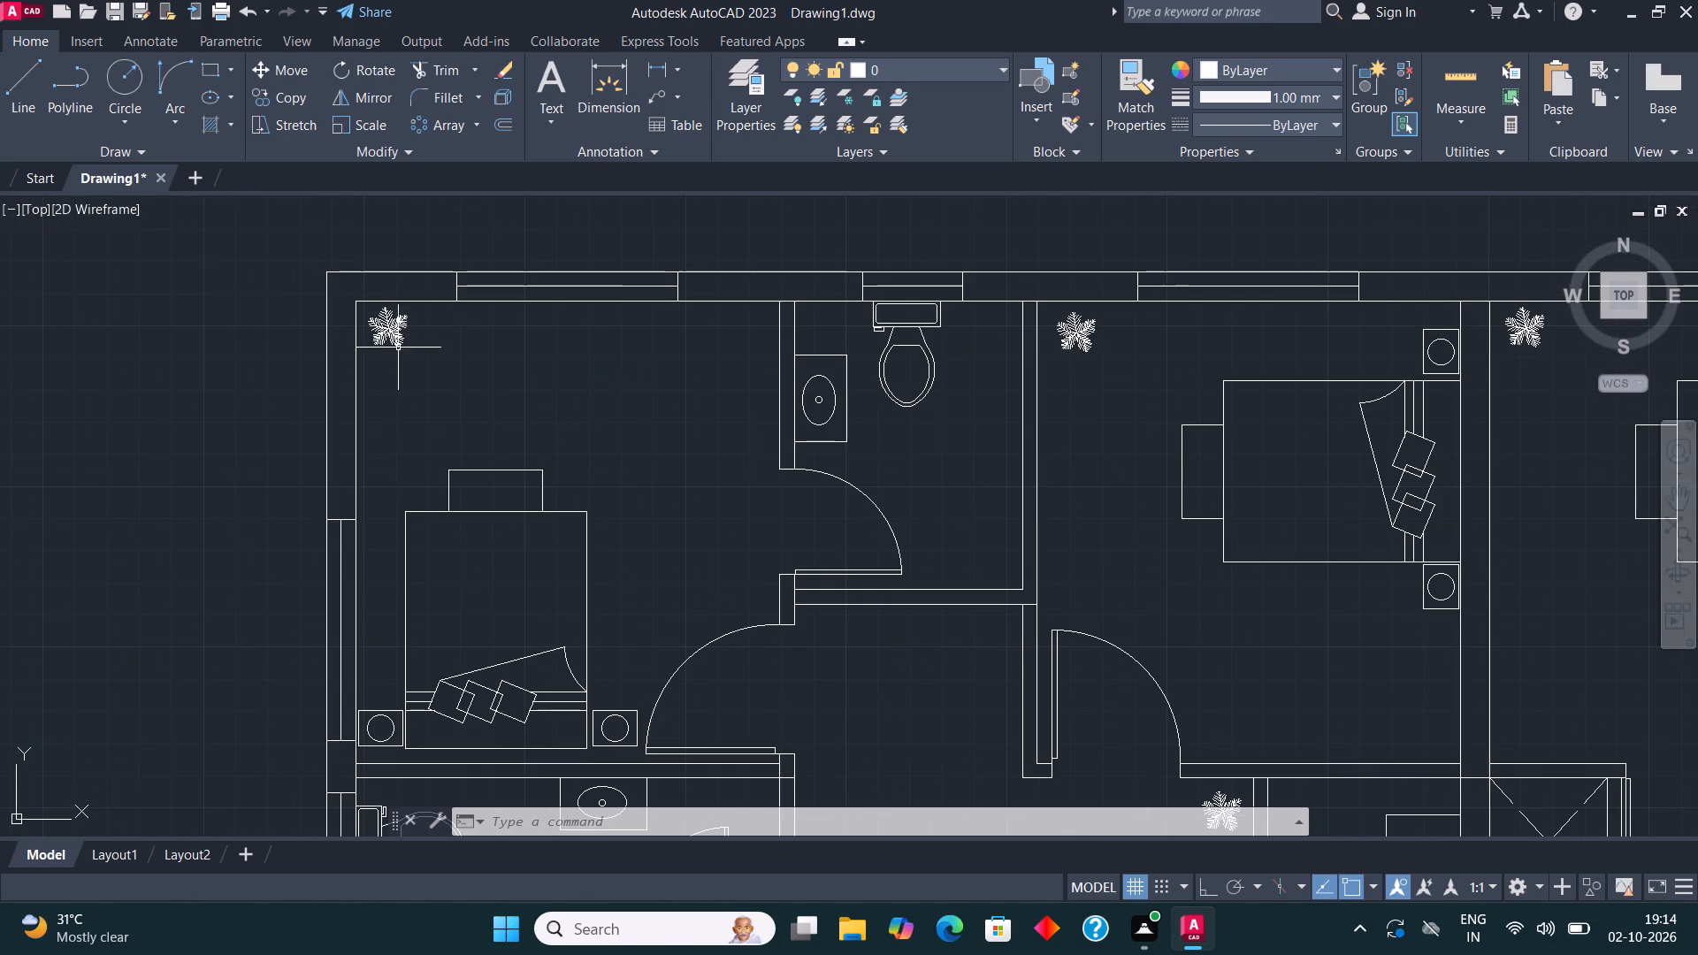
{"action": "left_click", "coordinate": [386, 334]}
{"action": "right_click", "coordinate": [386, 334]}
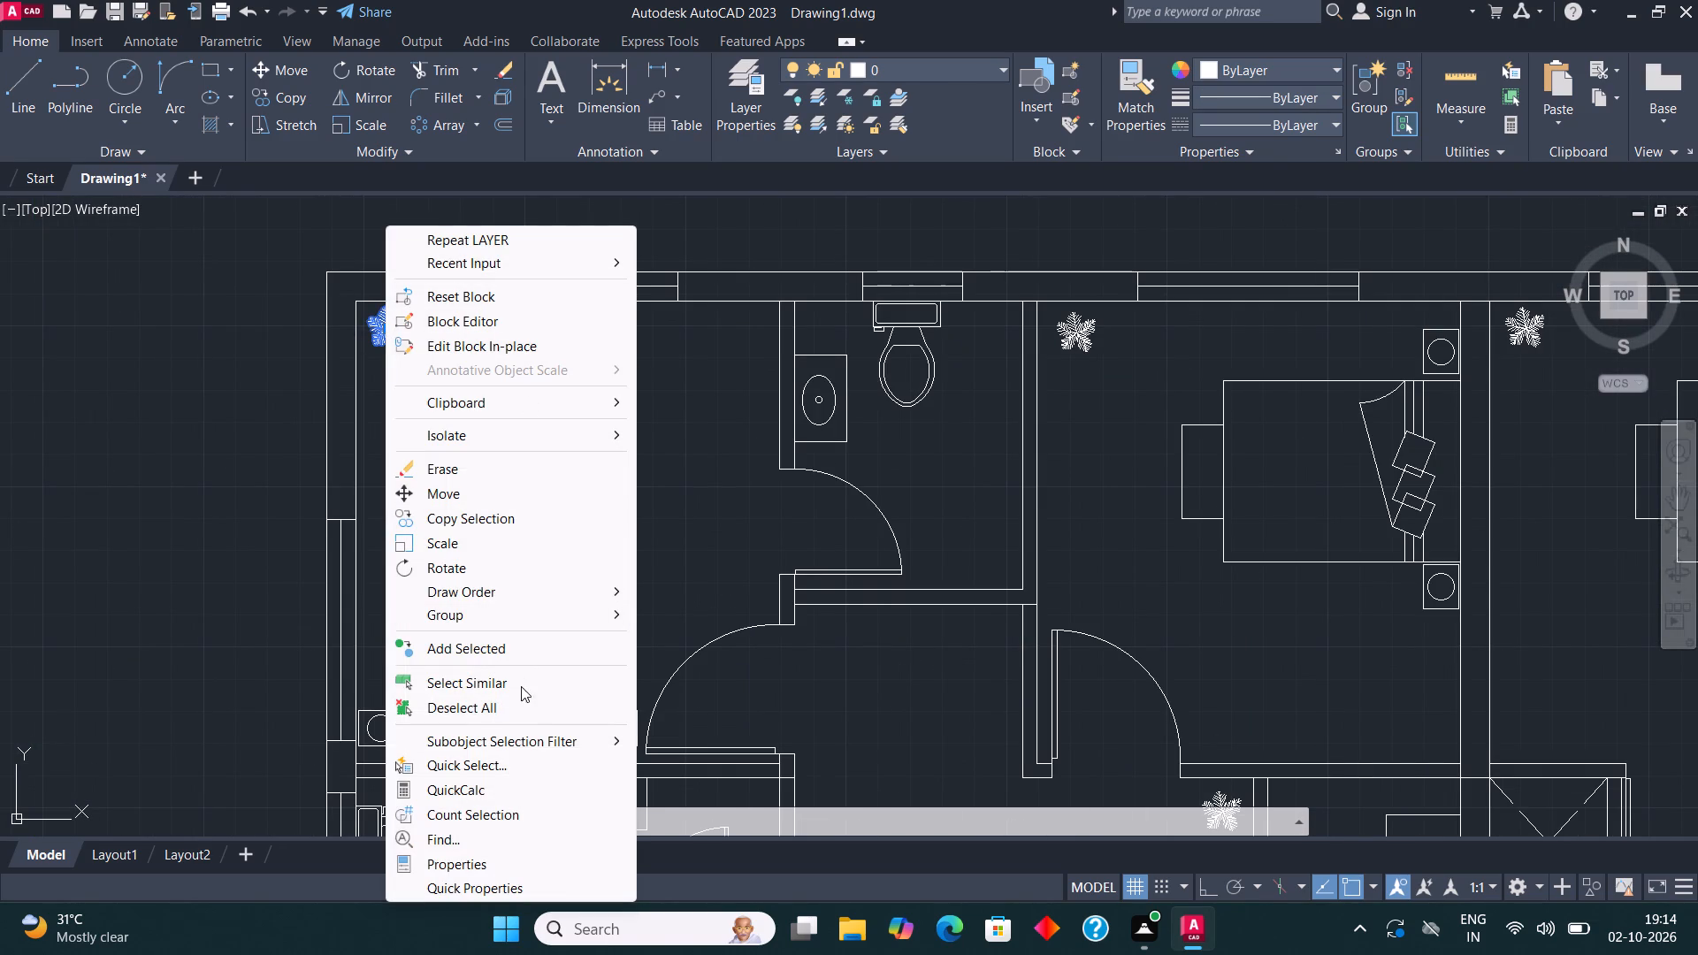
{"action": "left_click", "coordinate": [524, 688]}
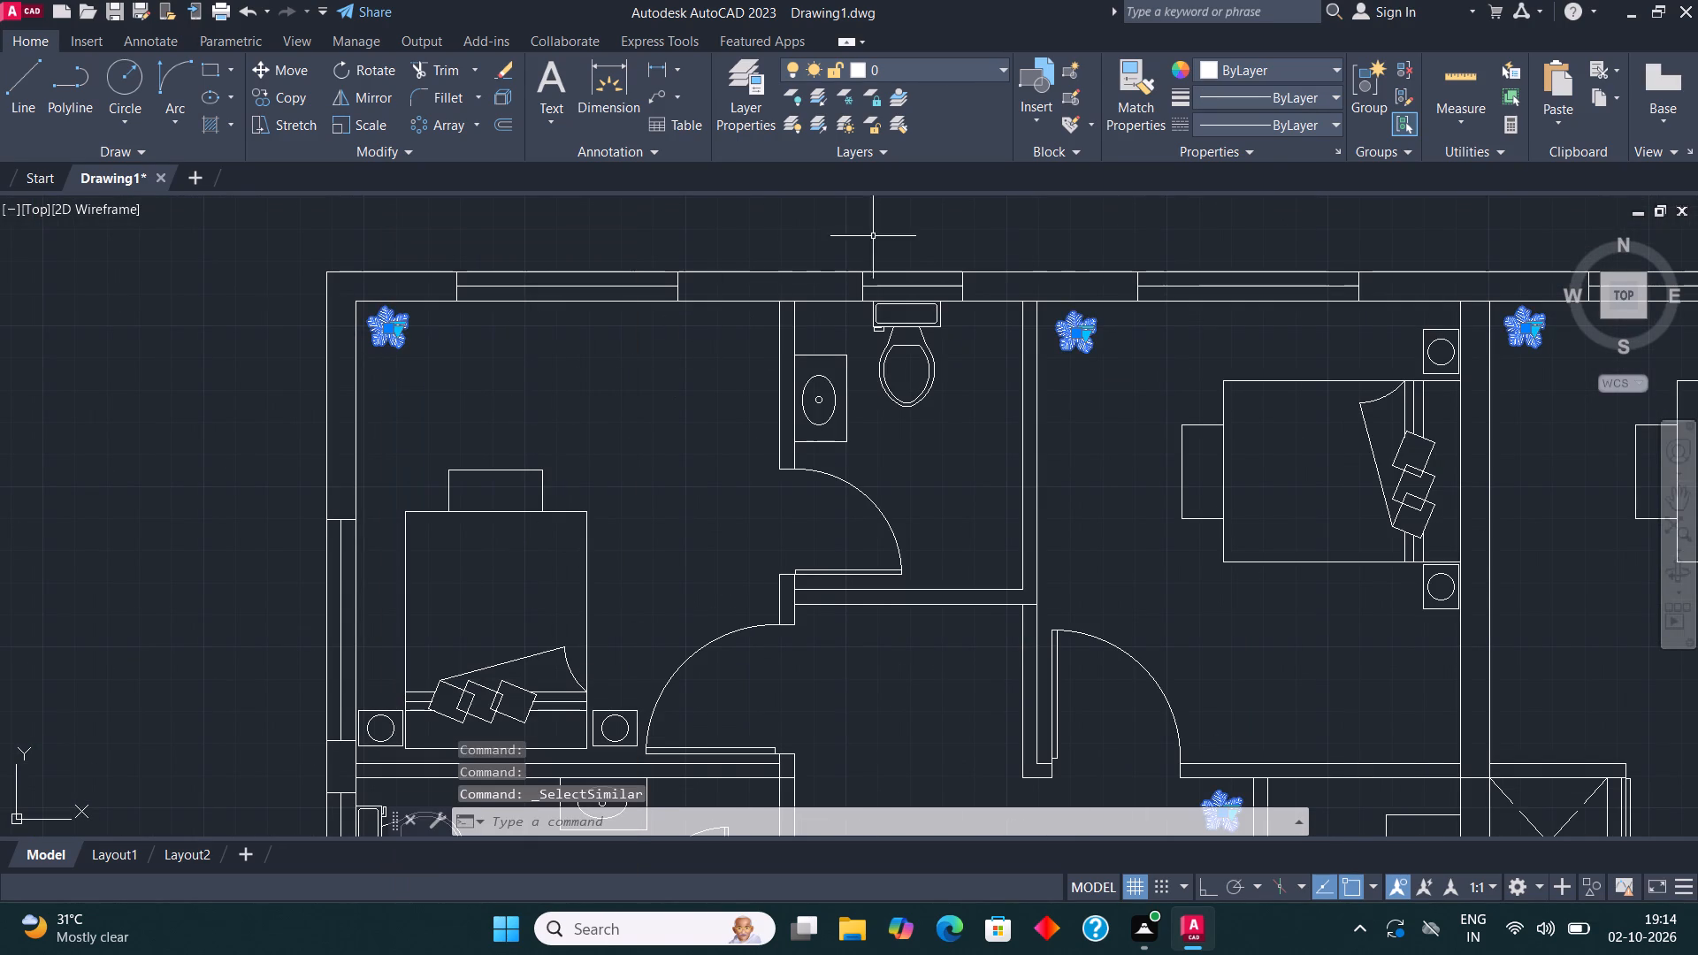
{"action": "left_click", "coordinate": [937, 73]}
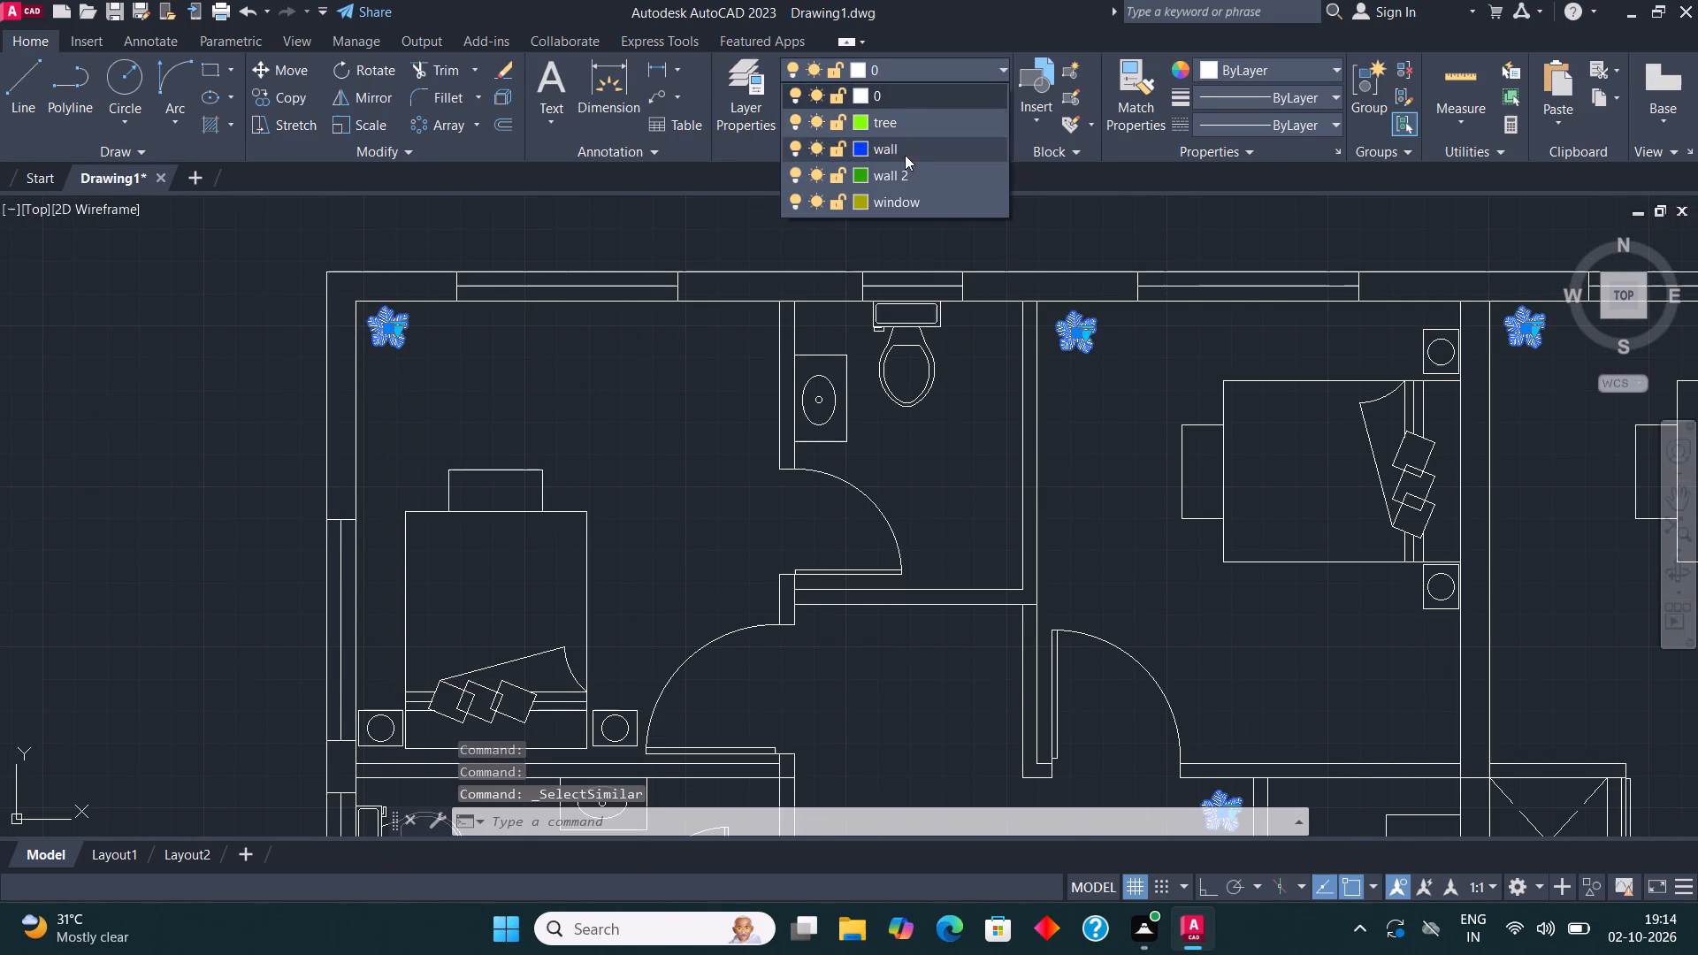
{"action": "left_click", "coordinate": [905, 126]}
{"action": "key", "text": "grave"}
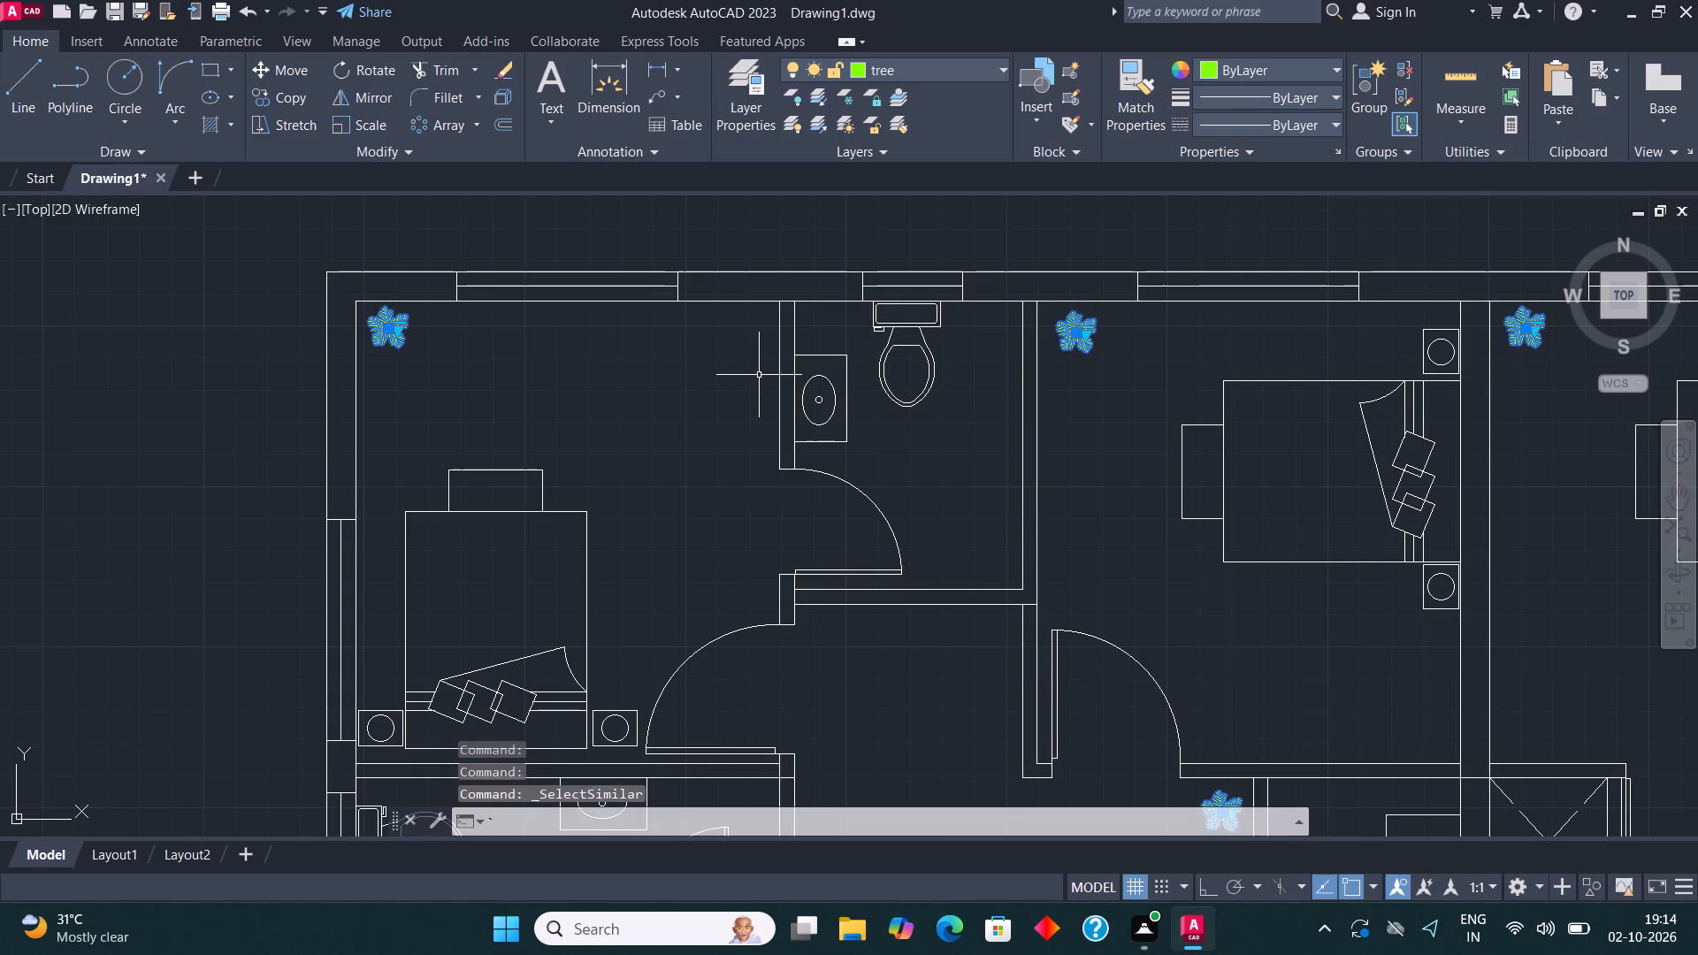
{"action": "key", "text": "Escape"}
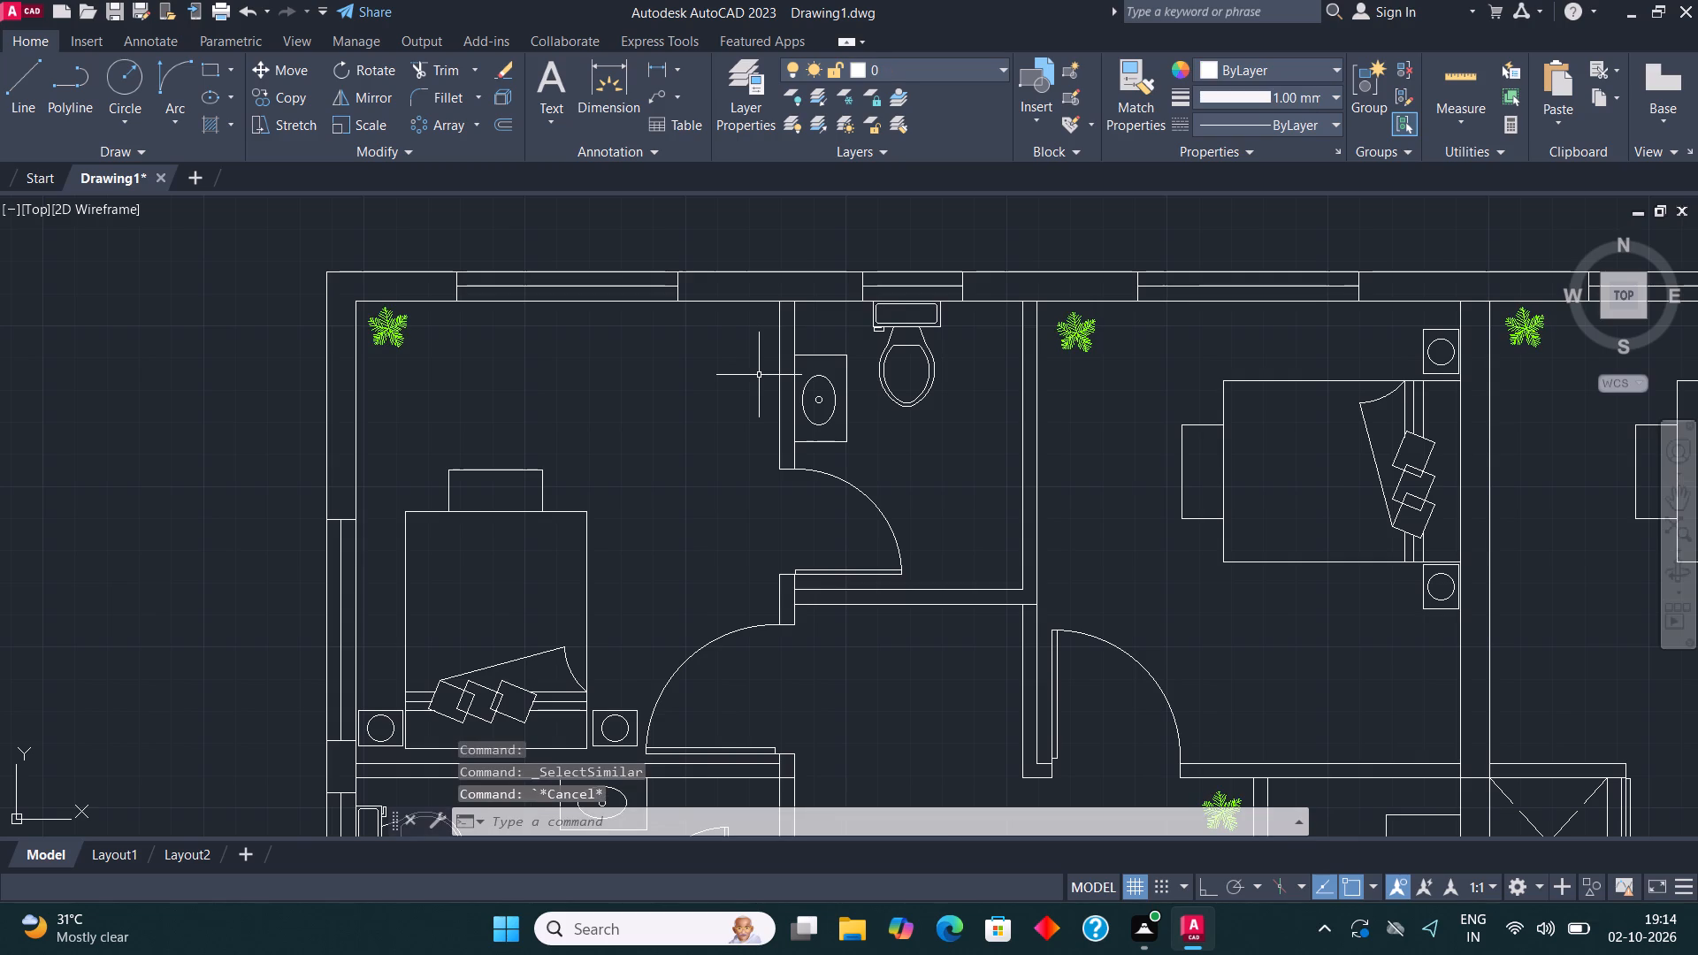
Assign the window in the top outer wall of the upper-left bedroom to the window layer.
{"action": "middle_click_drag", "start_coordinate": [440, 245], "coordinate": [444, 285]}
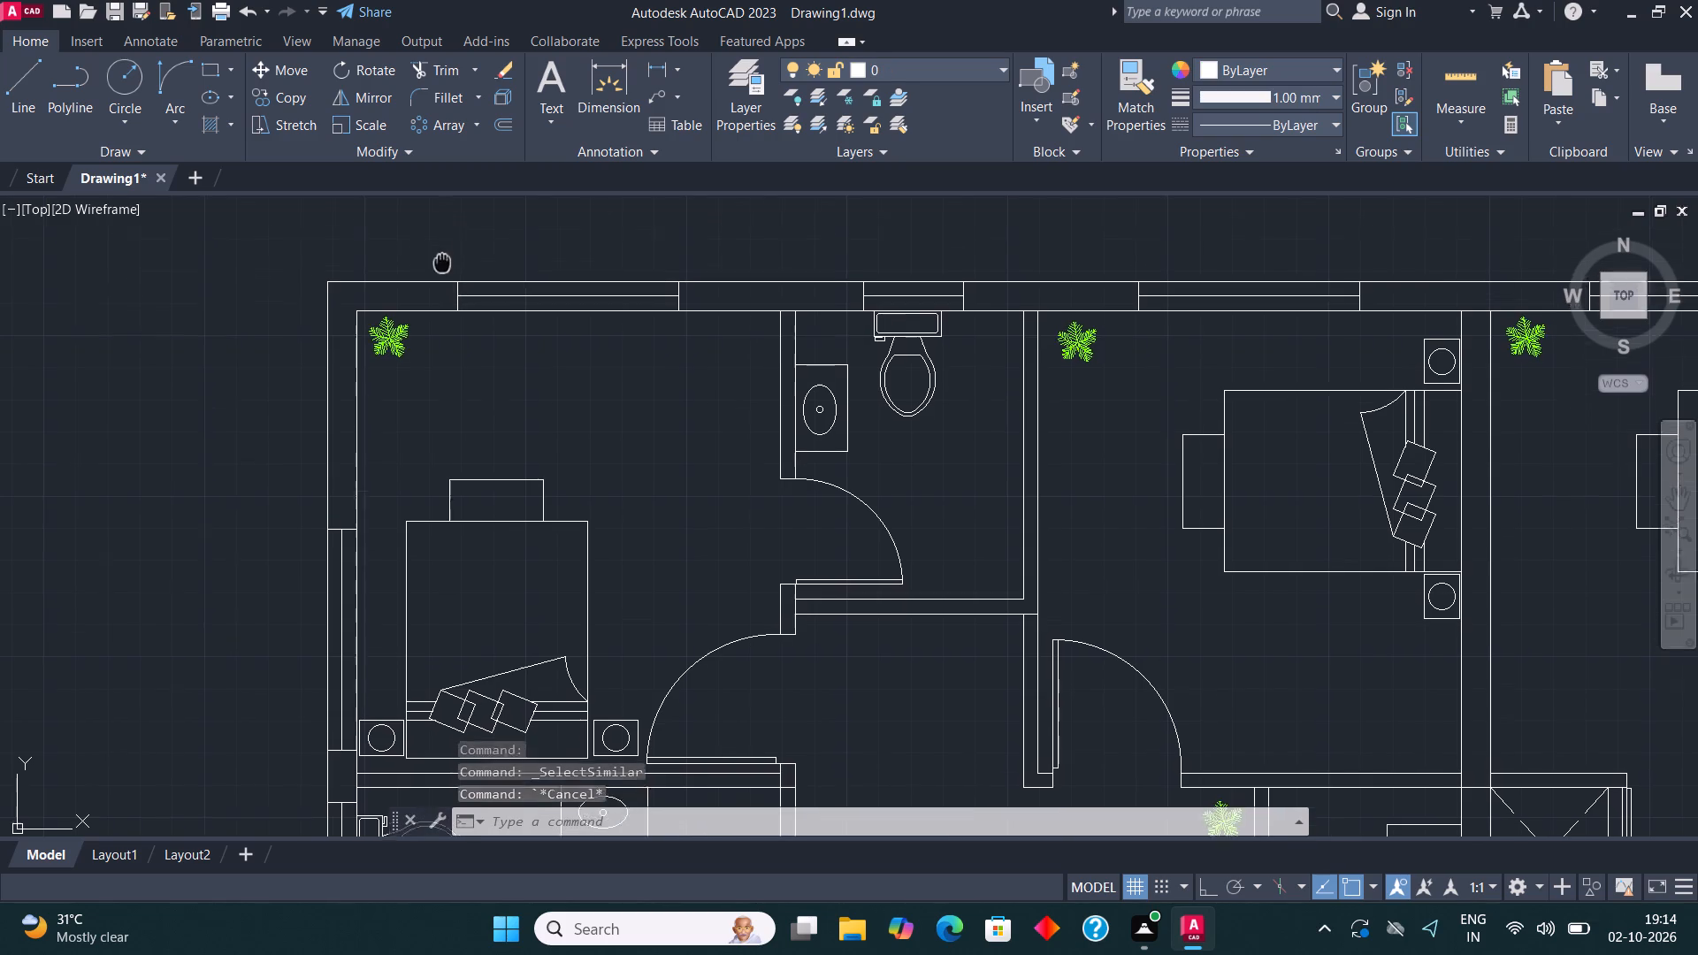
{"action": "middle_click_drag", "start_coordinate": [444, 285], "coordinate": [441, 388]}
{"action": "left_click", "coordinate": [446, 470]}
{"action": "left_click", "coordinate": [730, 384]}
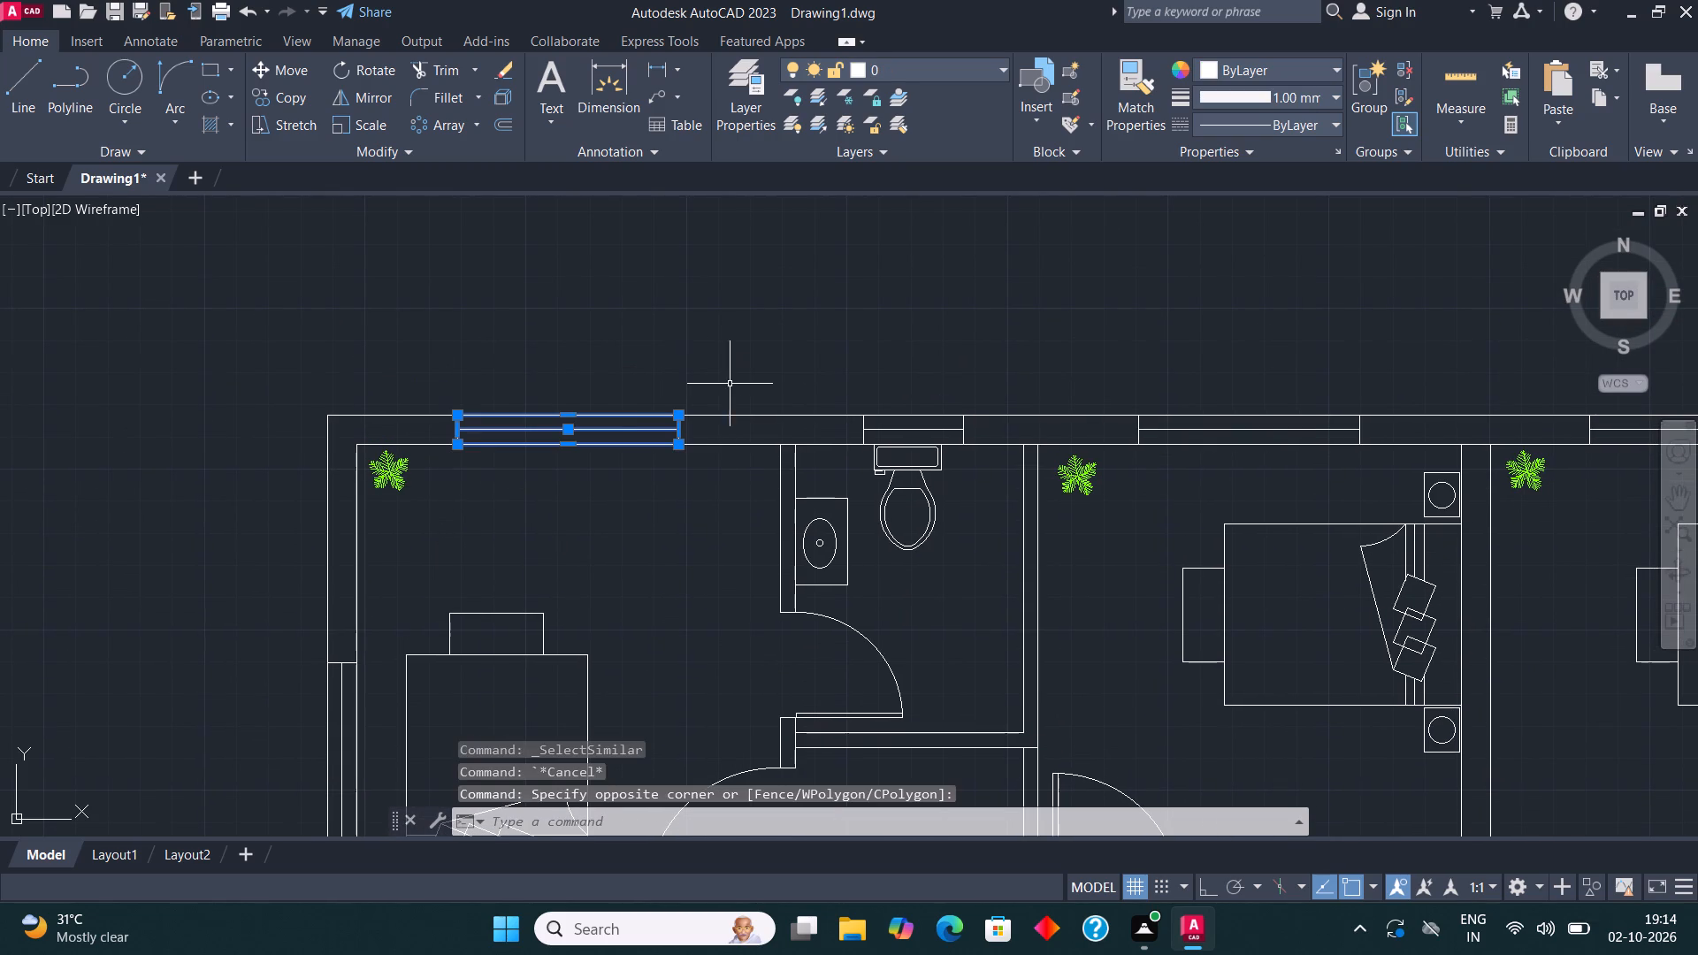
{"action": "left_click", "coordinate": [924, 67]}
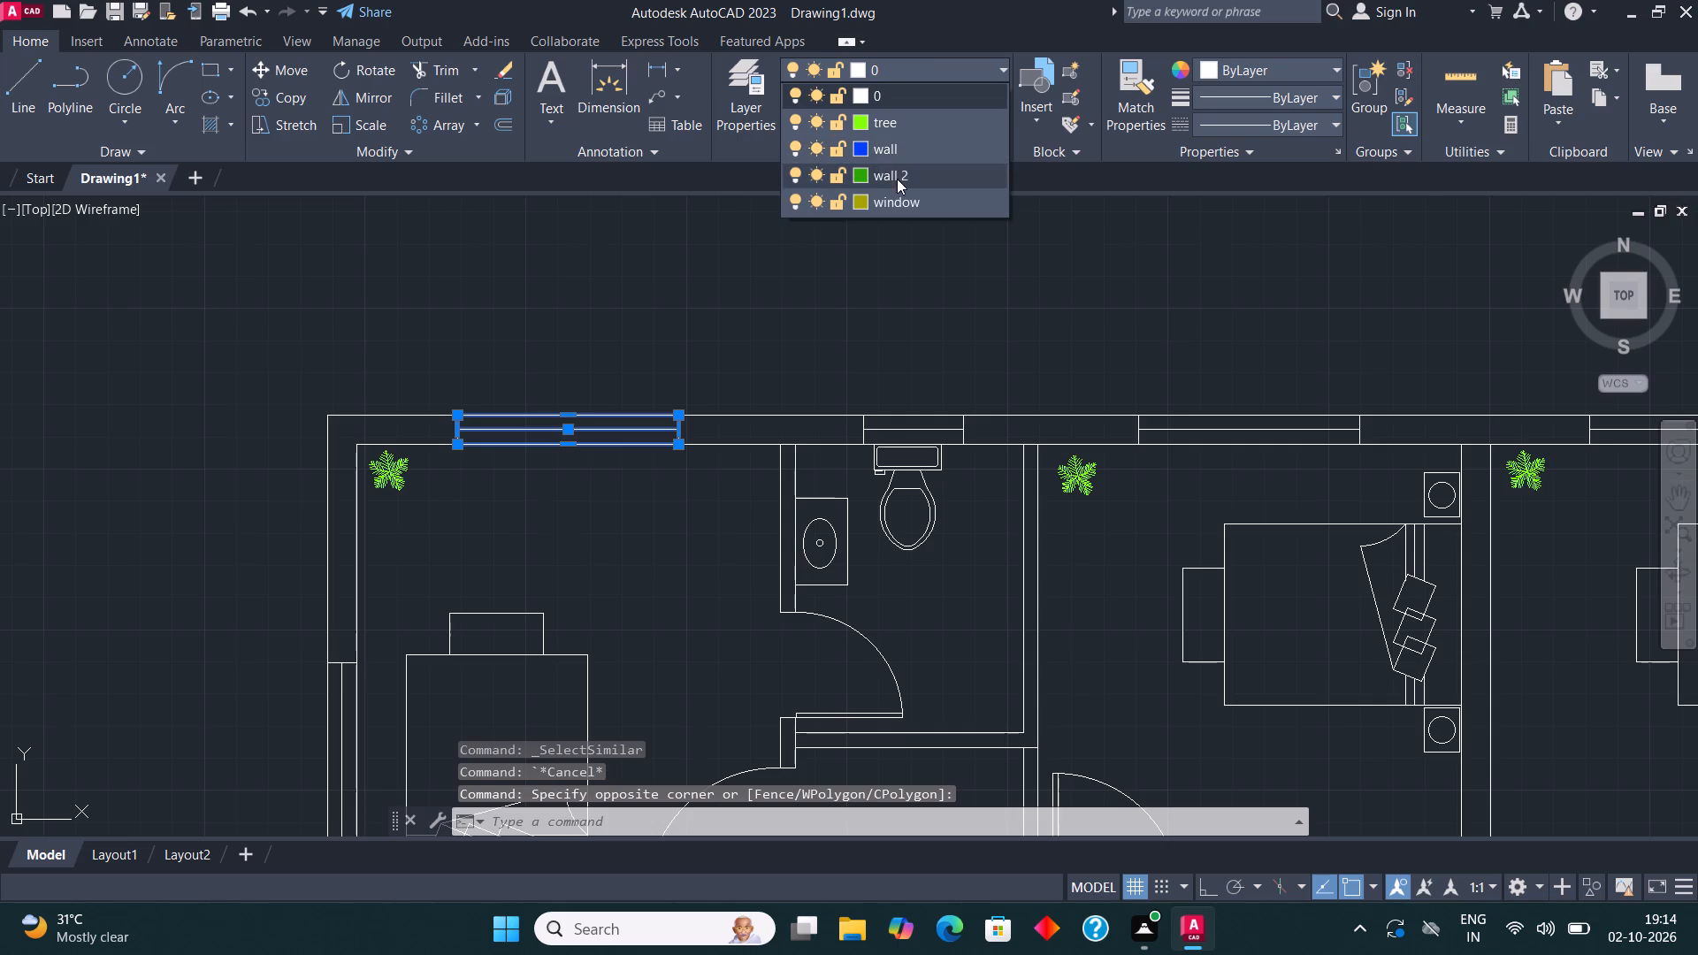
{"action": "left_click", "coordinate": [899, 199]}
{"action": "key", "text": "Escape"}
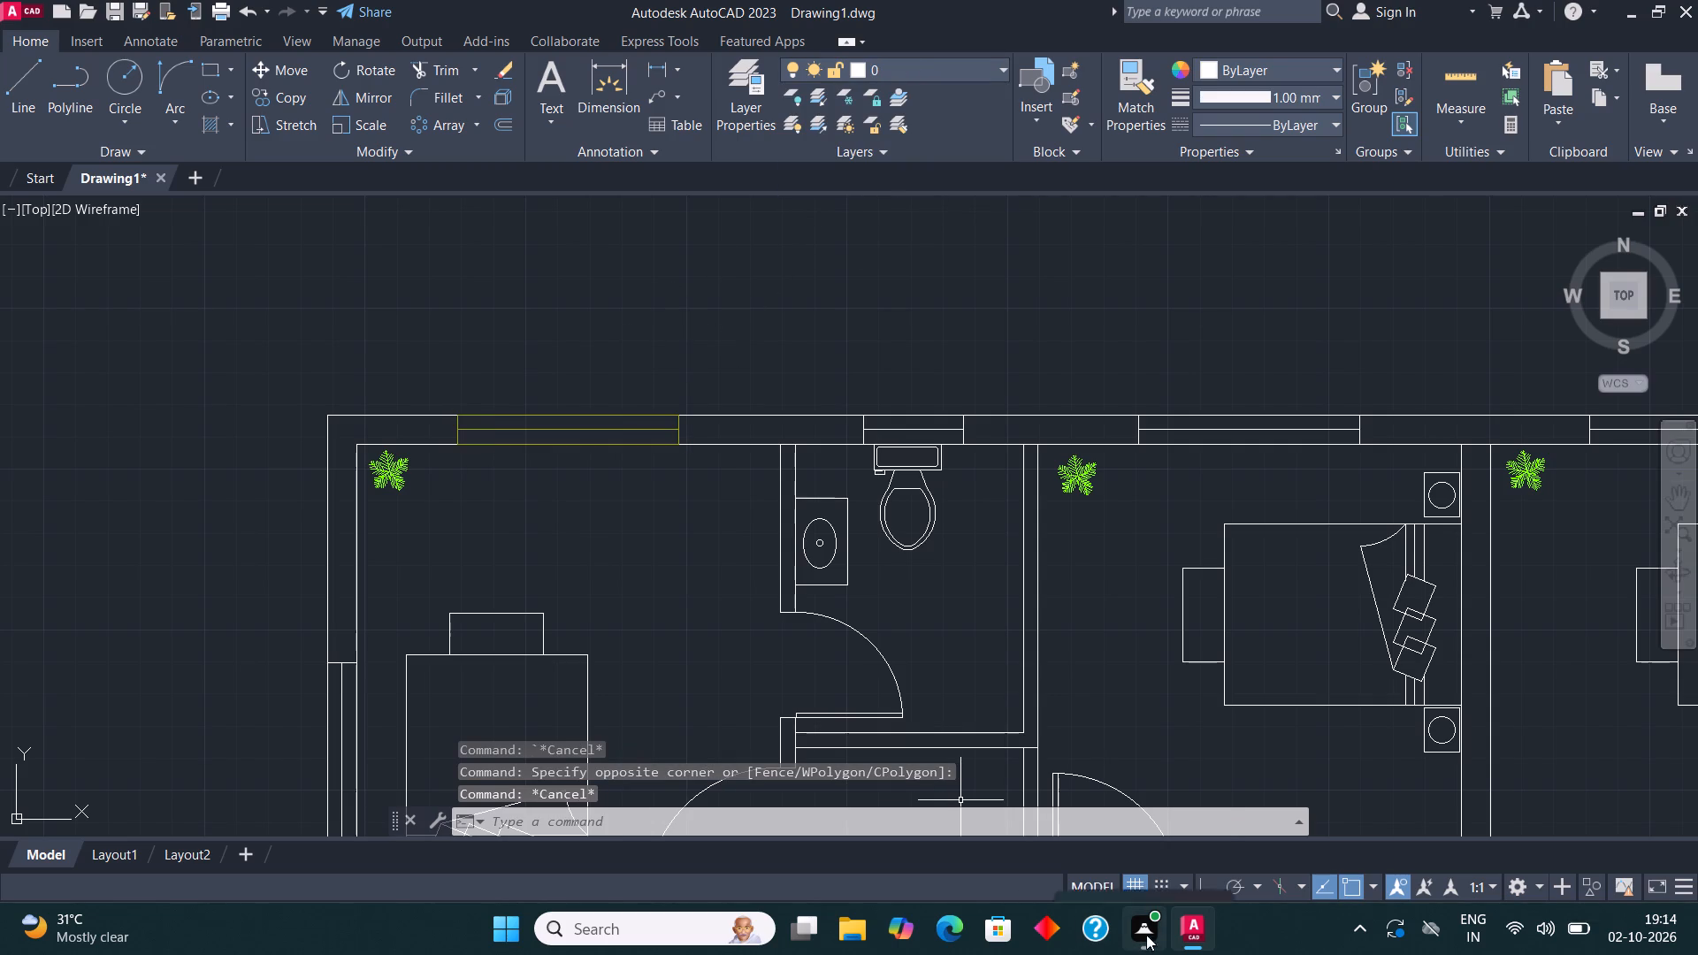
Assign the window in the top outer wall of the second bedroom from the left to the window layer.
{"action": "scroll", "coordinate": [567, 623], "scroll_direction": "down", "scroll_amount": 1}
{"action": "middle_click_drag", "start_coordinate": [963, 524], "coordinate": [839, 524]}
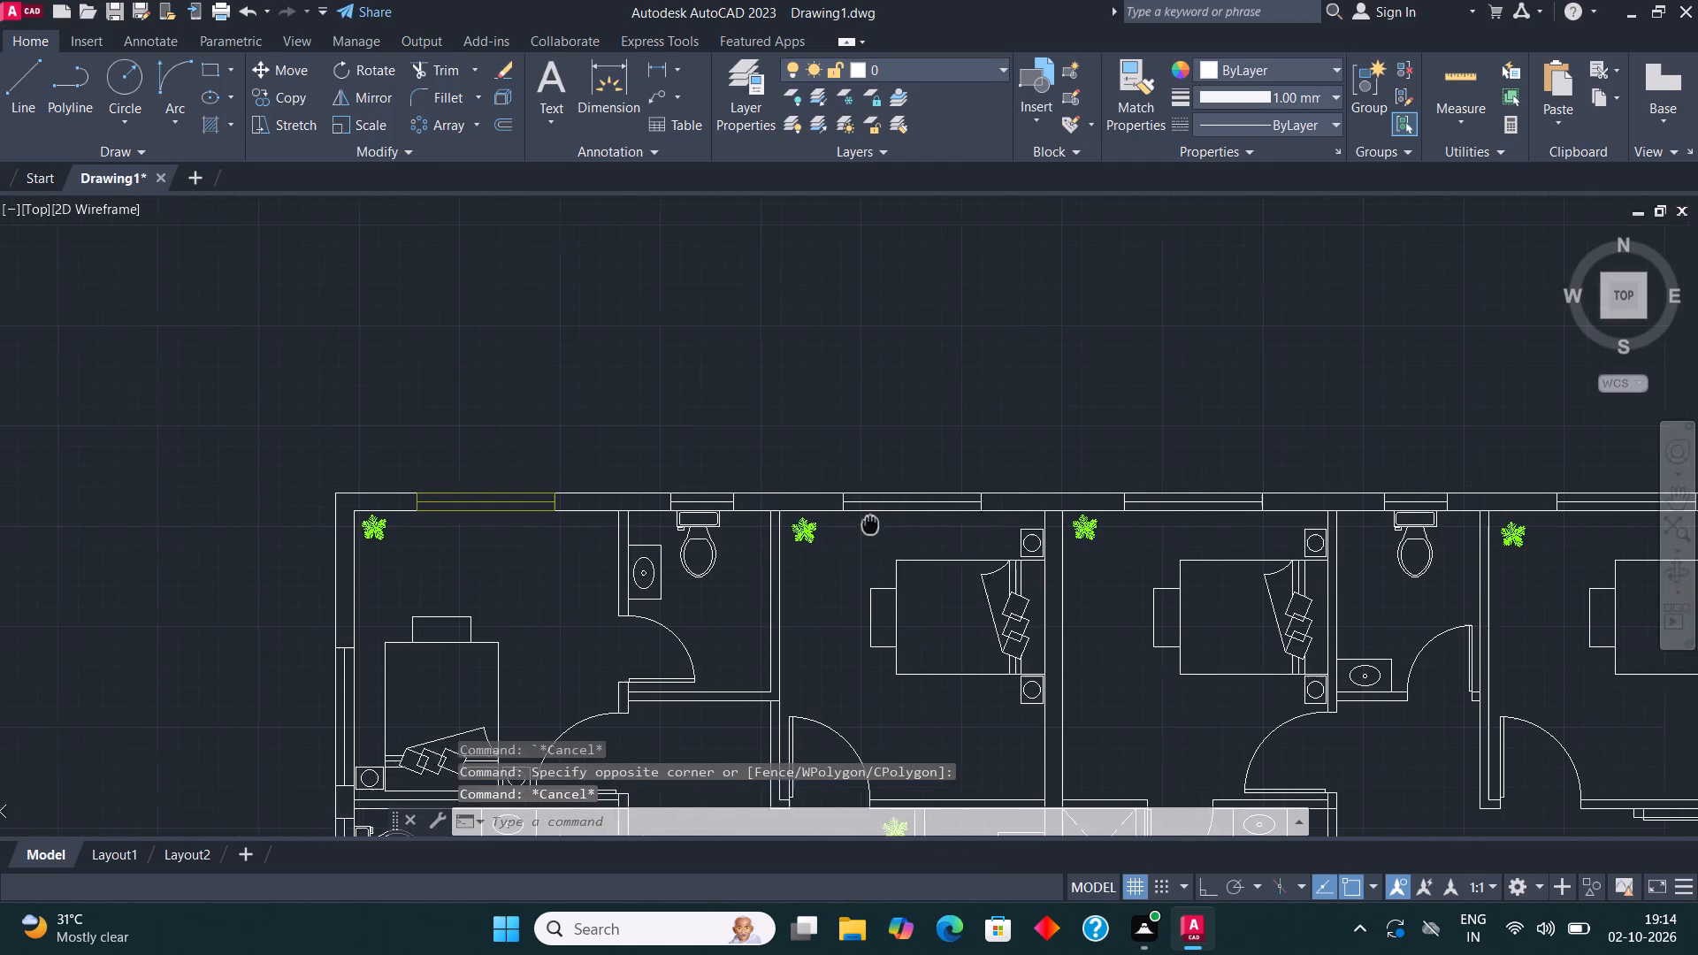
{"action": "middle_click_drag", "start_coordinate": [839, 524], "coordinate": [831, 524]}
{"action": "scroll", "coordinate": [831, 524], "scroll_direction": "up", "scroll_amount": 2}
{"action": "left_click", "coordinate": [708, 516]}
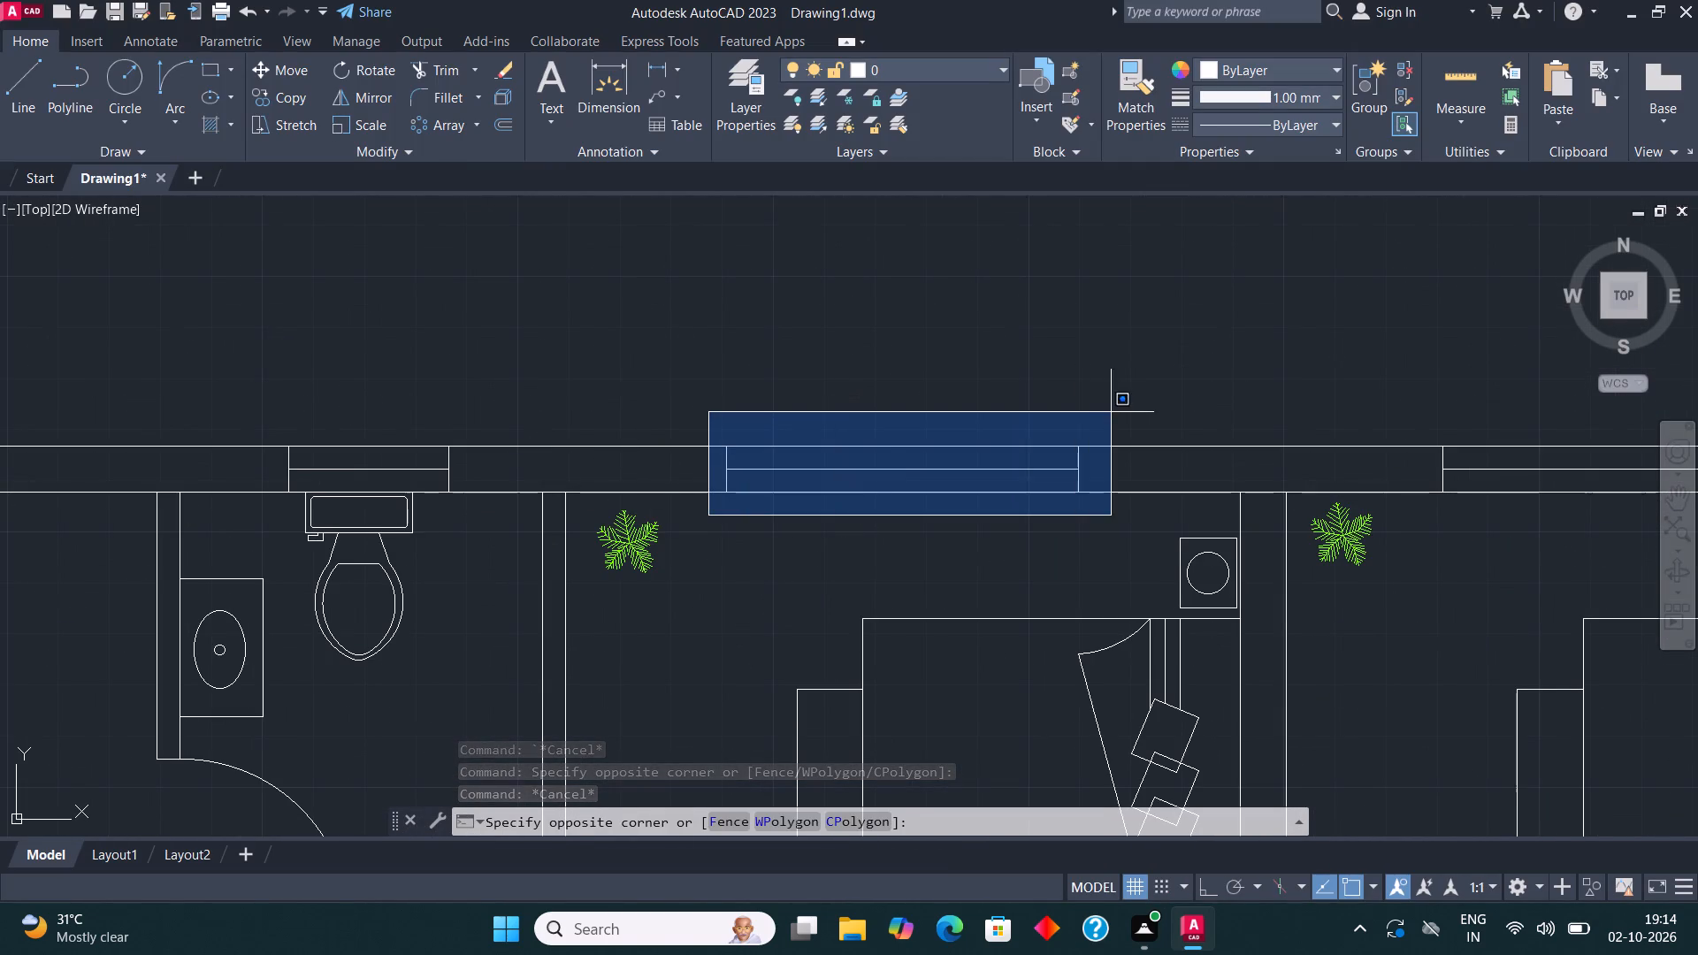
{"action": "left_click", "coordinate": [1111, 412]}
{"action": "left_click", "coordinate": [912, 72]}
{"action": "left_click", "coordinate": [906, 203]}
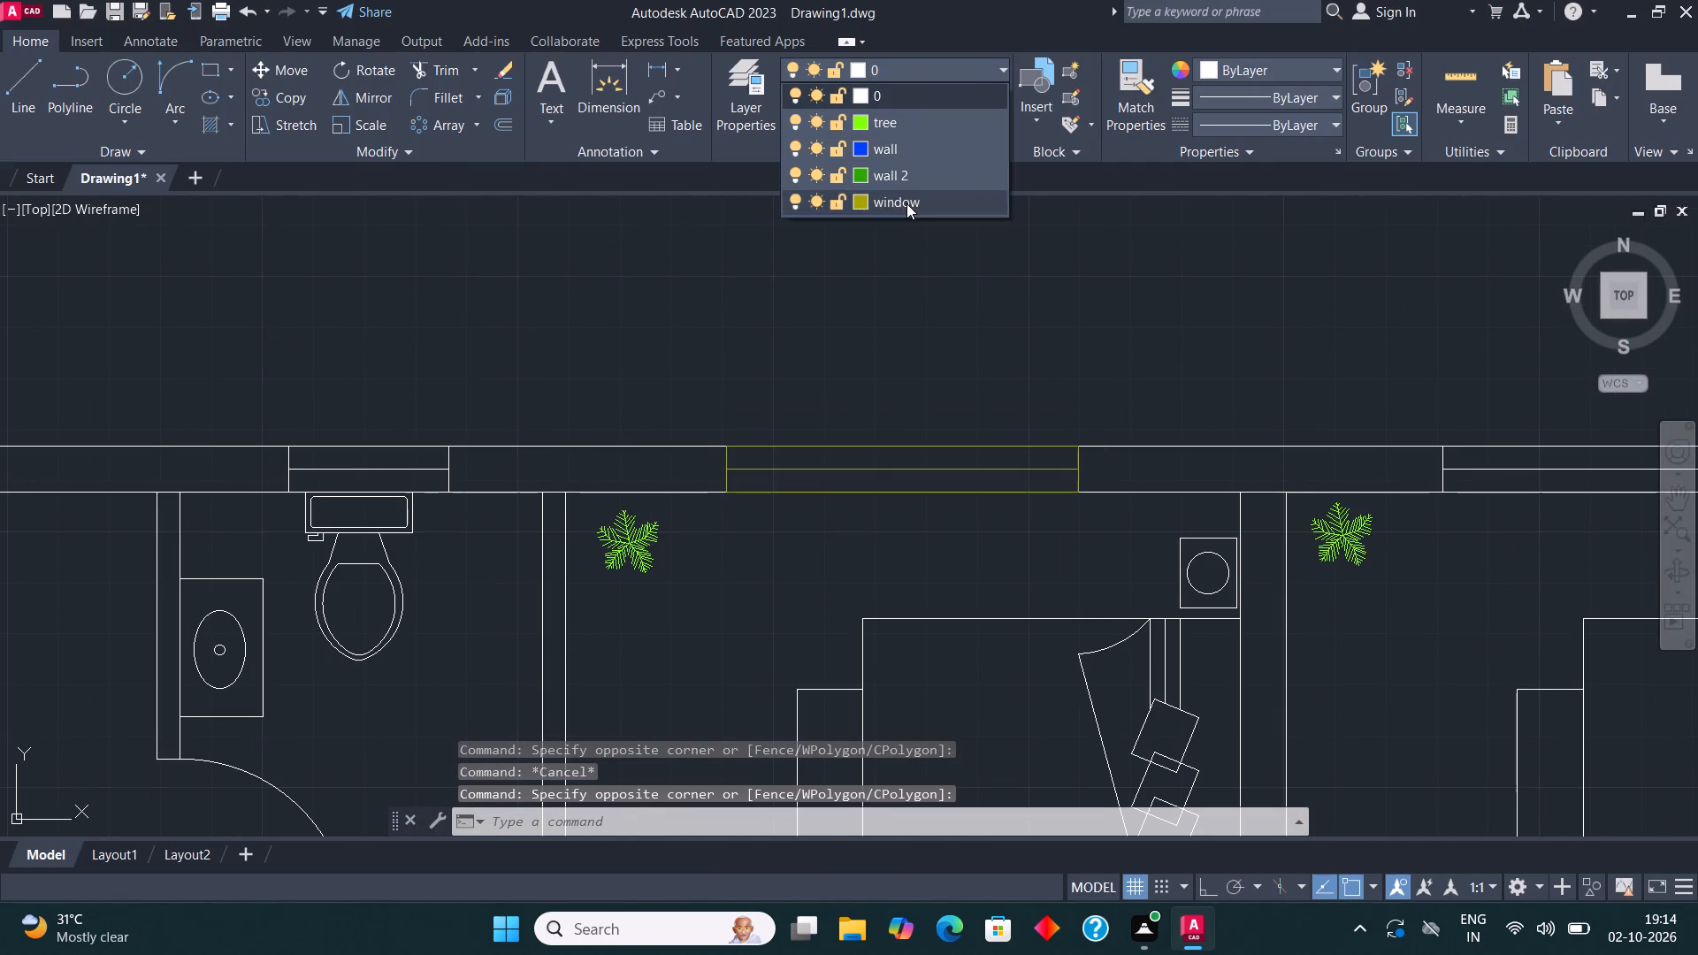
{"action": "scroll", "coordinate": [620, 445], "scroll_direction": "down", "scroll_amount": 2}
{"action": "key", "text": "Escape"}
Assign the window in the top outer wall of the third bedroom from the left to the window layer.
{"action": "middle_click_drag", "start_coordinate": [1043, 463], "coordinate": [987, 458]}
{"action": "scroll", "coordinate": [875, 462], "scroll_direction": "up", "scroll_amount": 1}
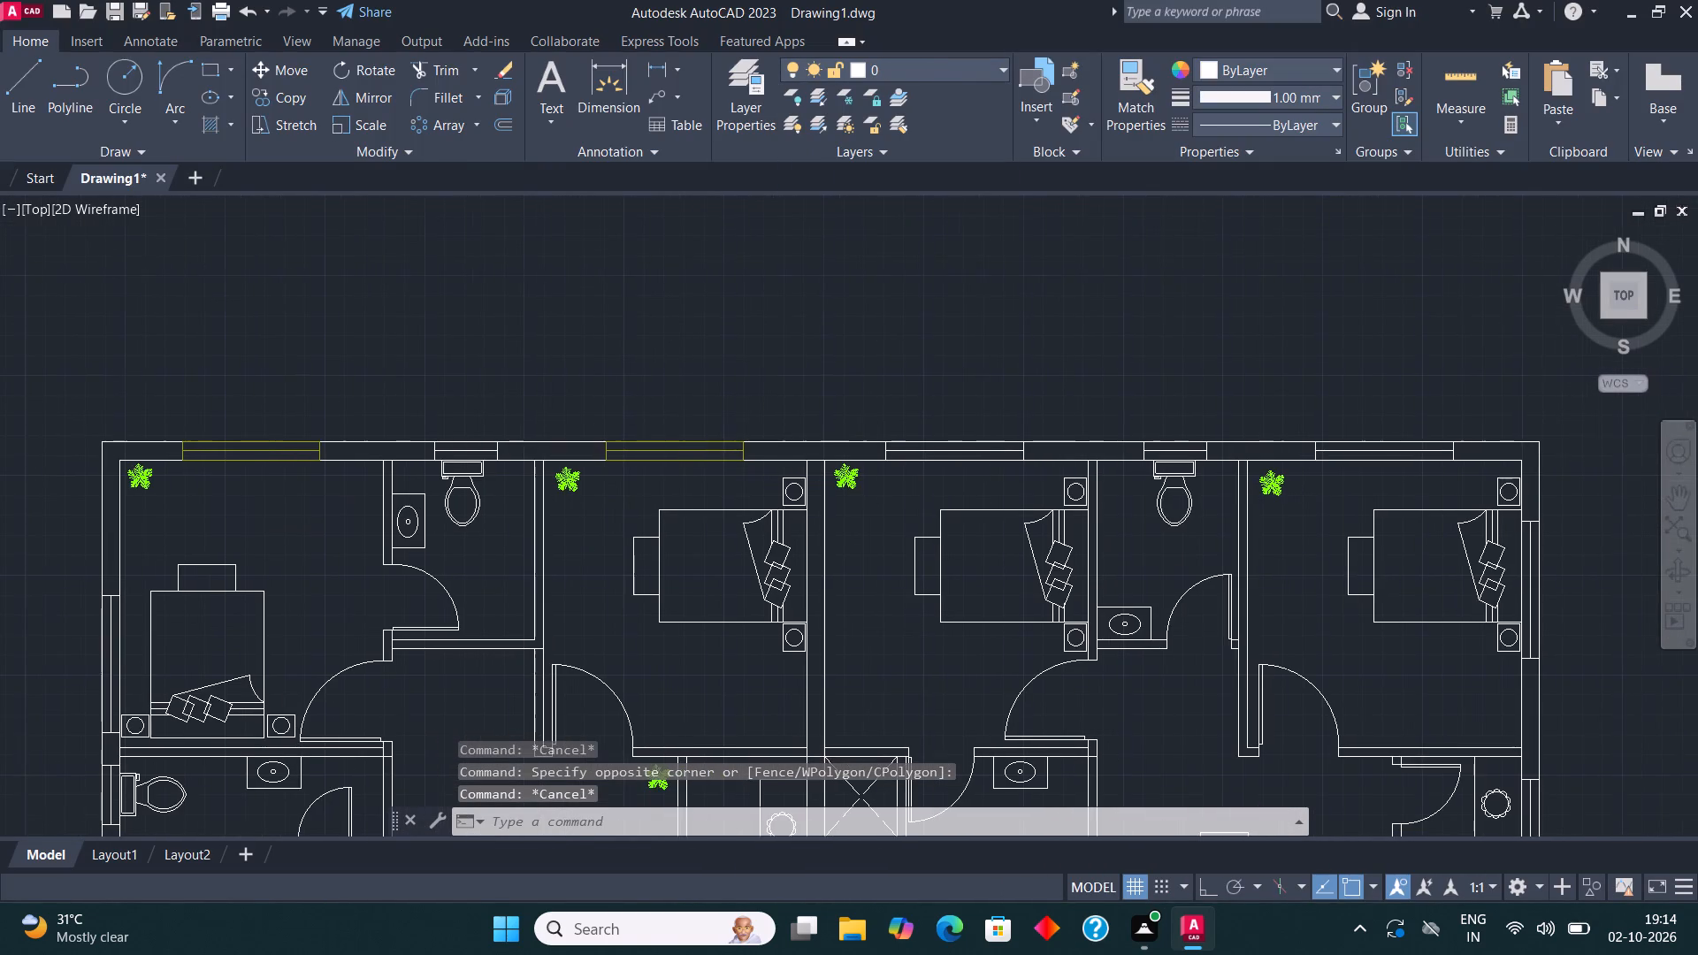
{"action": "scroll", "coordinate": [875, 462], "scroll_direction": "up", "scroll_amount": 1}
{"action": "left_click", "coordinate": [879, 470]}
{"action": "left_click", "coordinate": [1314, 388]}
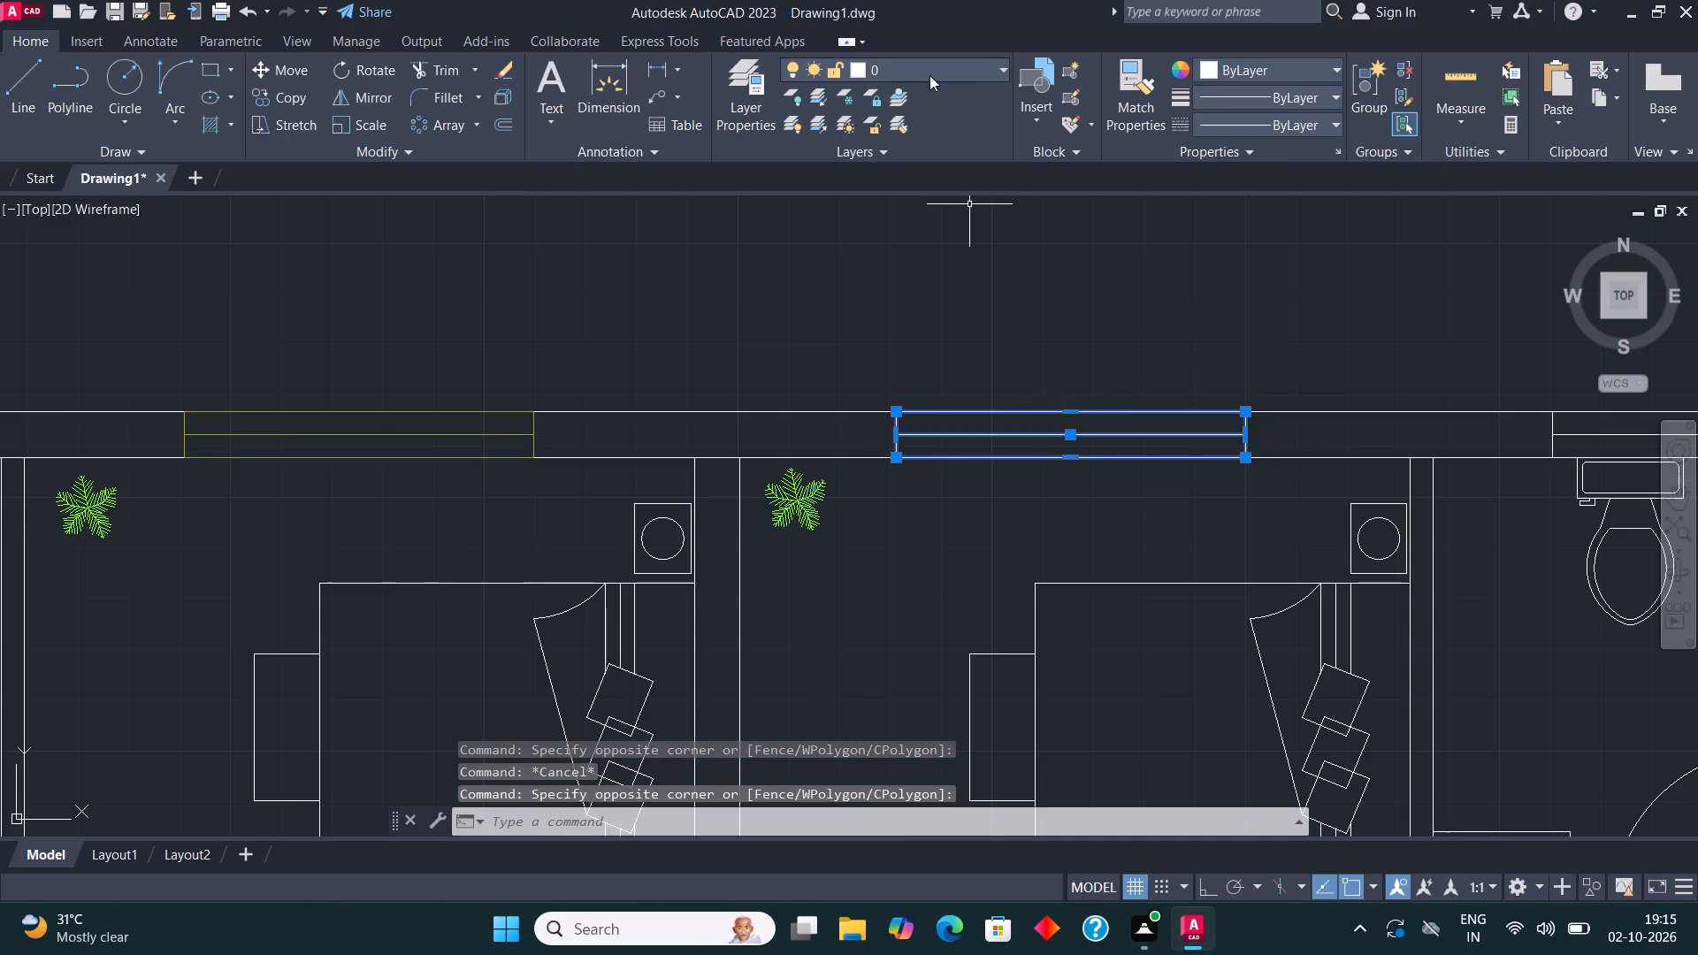
{"action": "left_click", "coordinate": [929, 75]}
{"action": "left_click", "coordinate": [920, 208]}
{"action": "scroll", "coordinate": [585, 464], "scroll_direction": "down", "scroll_amount": 2}
{"action": "key", "text": "Escape"}
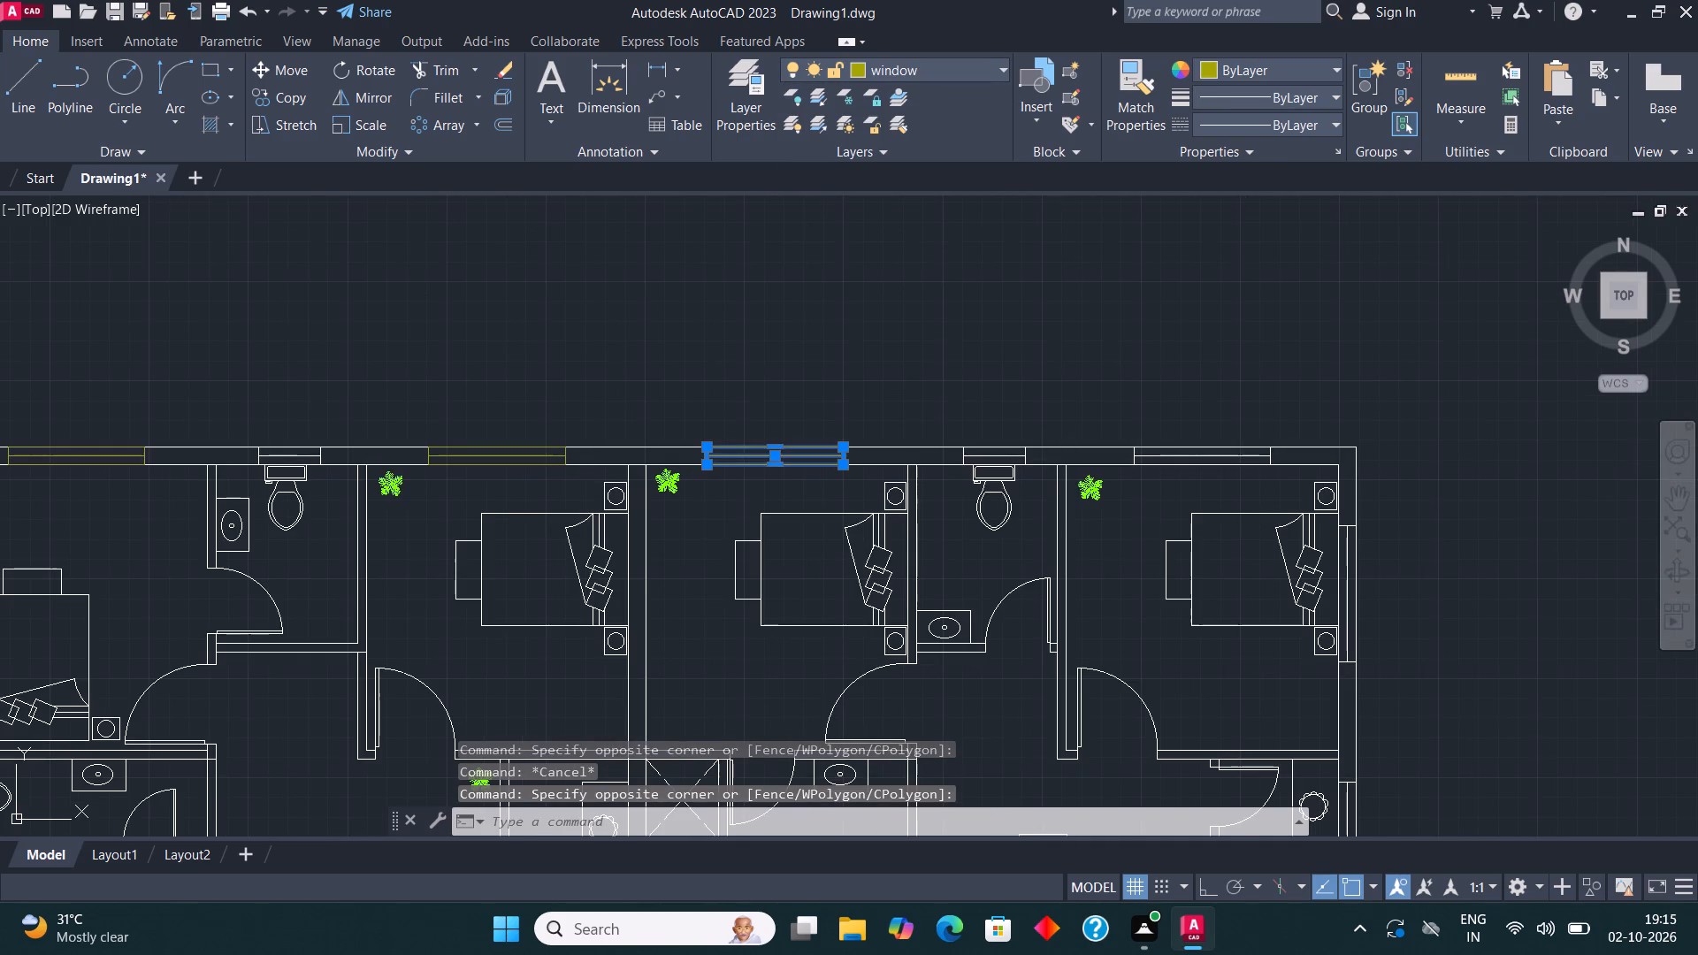
Assign the small window behind the toilet in the right unit's upper bathroom to the window layer.
{"action": "middle_click_drag", "start_coordinate": [1183, 445], "coordinate": [1105, 445]}
{"action": "scroll", "coordinate": [897, 443], "scroll_direction": "up", "scroll_amount": 2}
{"action": "left_click", "coordinate": [816, 523]}
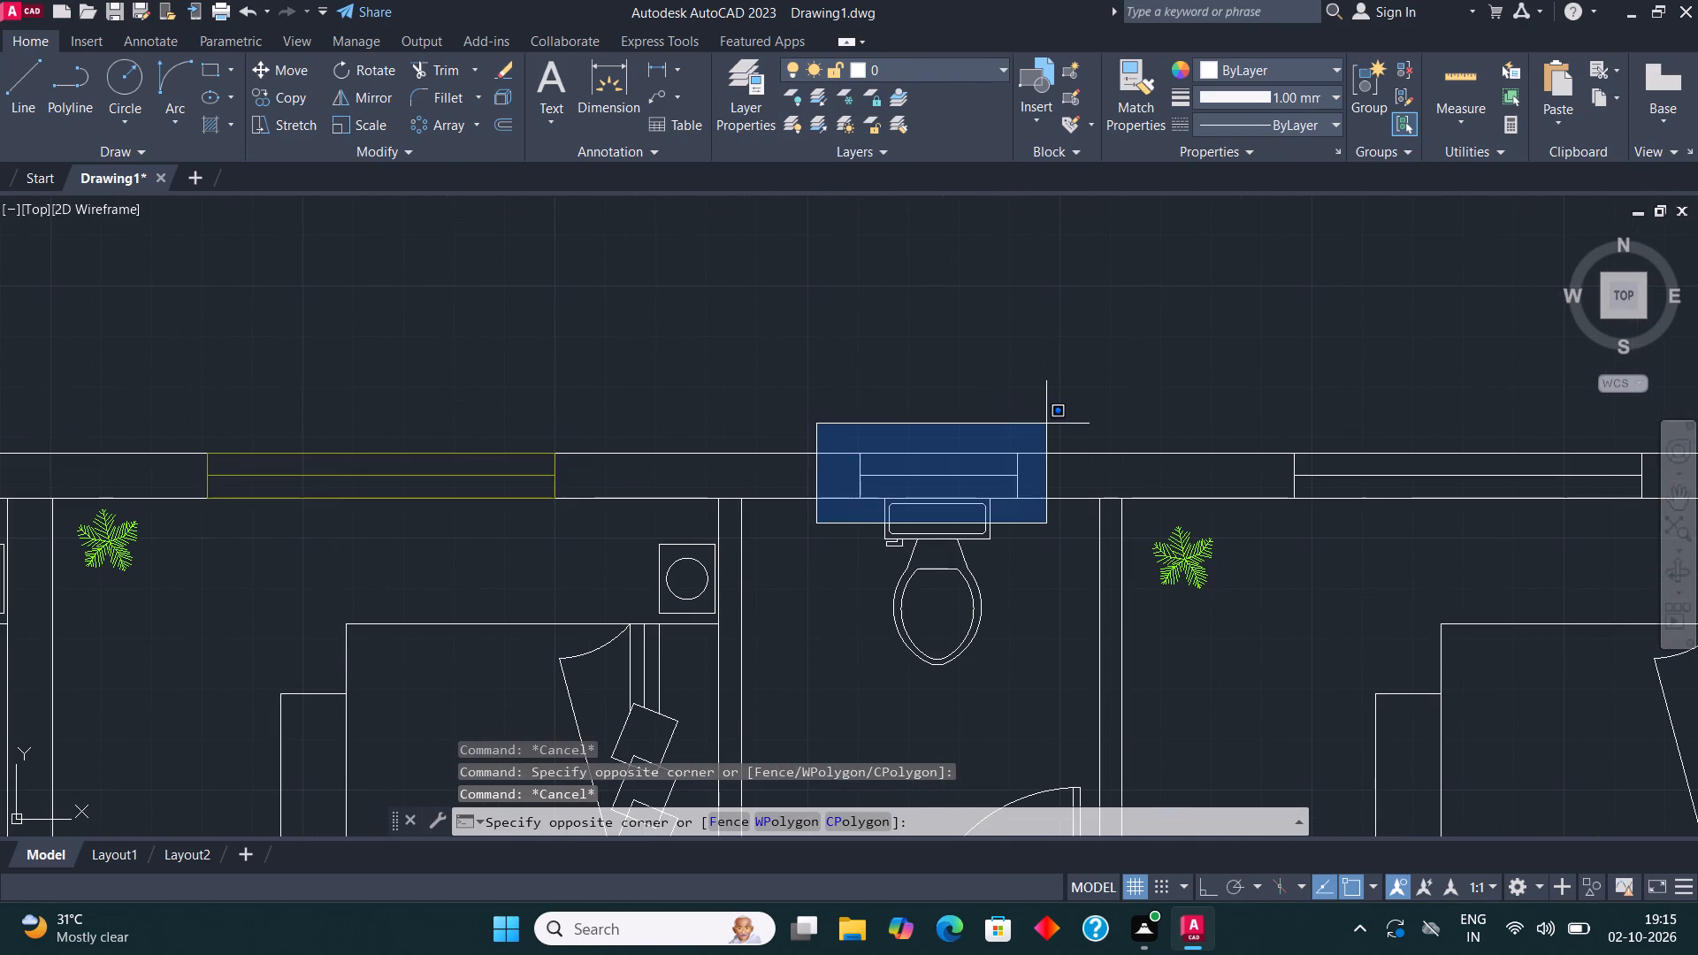
{"action": "left_click", "coordinate": [1050, 424]}
{"action": "left_click", "coordinate": [899, 69]}
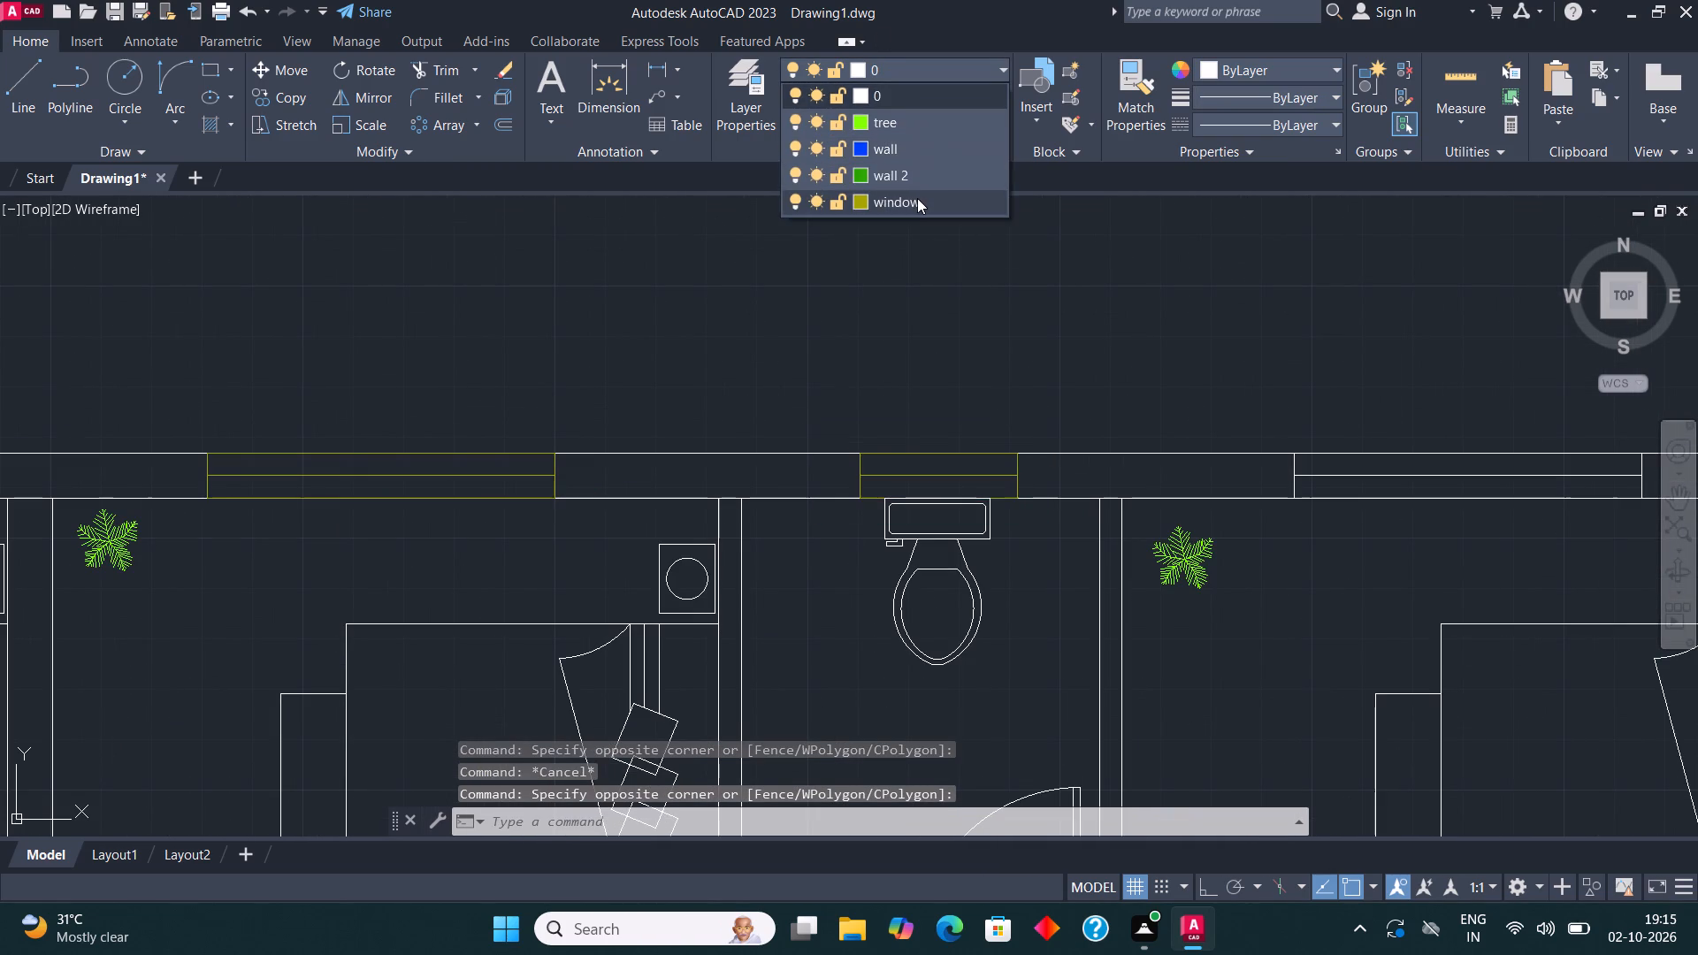
{"action": "left_click", "coordinate": [917, 198]}
{"action": "scroll", "coordinate": [647, 502], "scroll_direction": "down", "scroll_amount": 3}
{"action": "key", "text": "Escape"}
Assign the window in the top outer wall of the upper-right bedroom to the window layer.
{"action": "scroll", "coordinate": [922, 496], "scroll_direction": "up", "scroll_amount": 2}
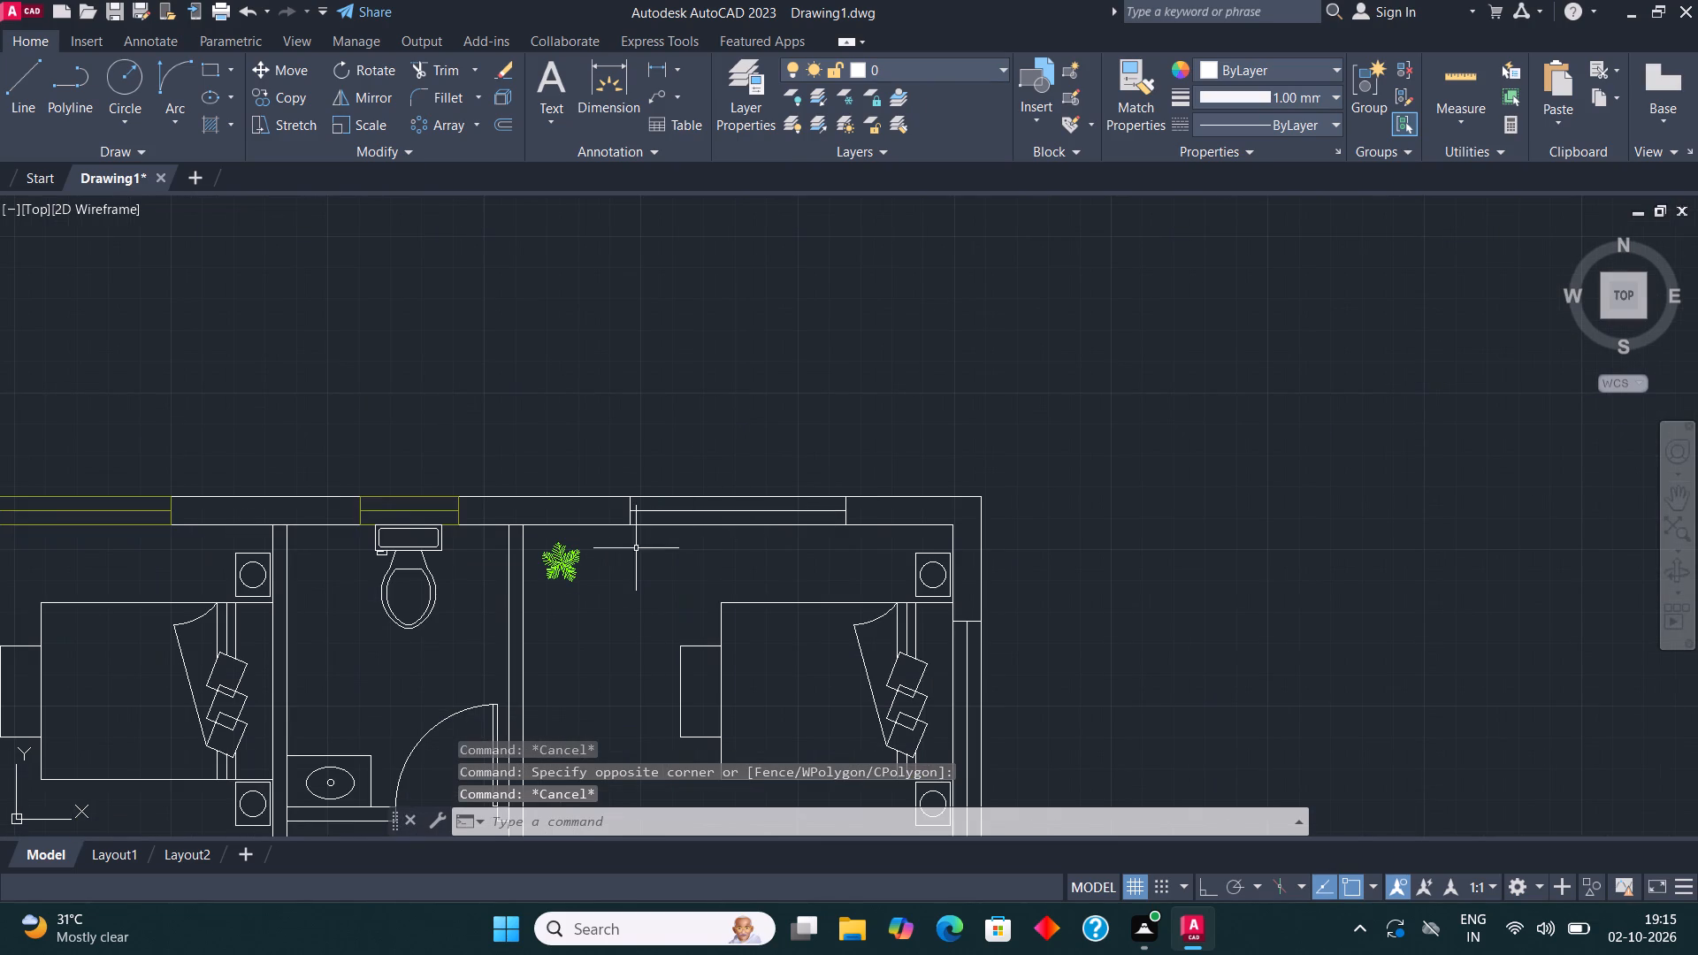
{"action": "left_click", "coordinate": [602, 542]}
{"action": "left_click", "coordinate": [888, 451]}
{"action": "left_click", "coordinate": [890, 75]}
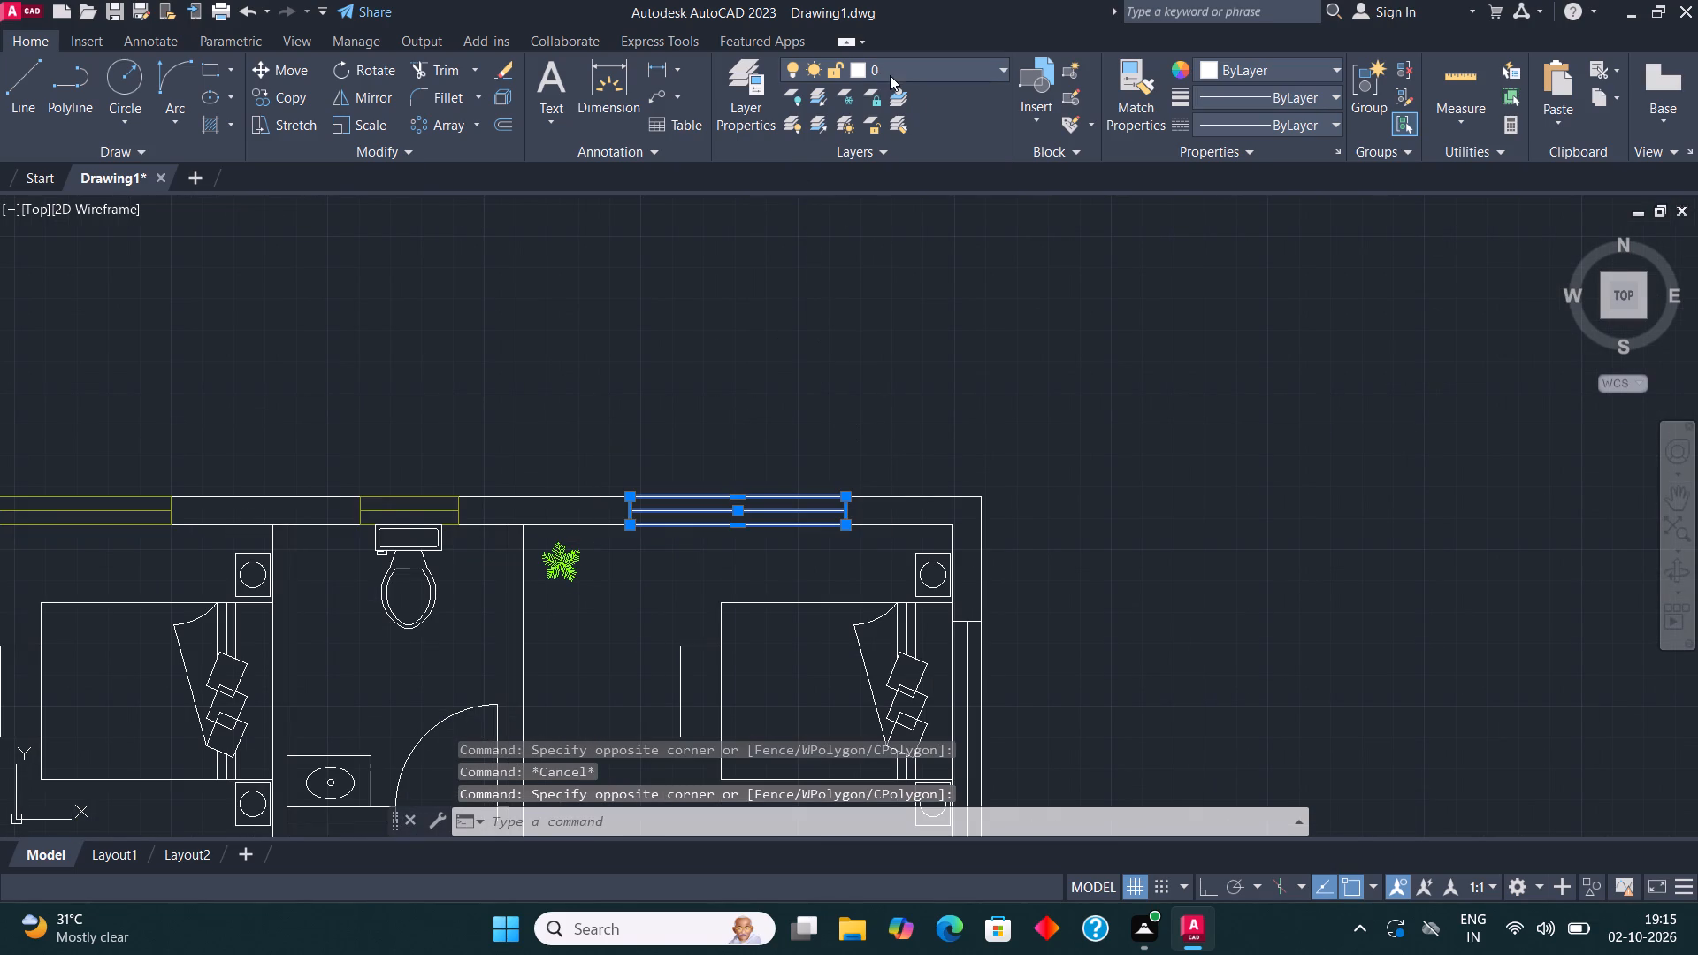
{"action": "left_click", "coordinate": [900, 210]}
{"action": "key", "text": "Escape"}
Assign the window in the right outer wall of the upper-right bedroom to the window layer.
{"action": "scroll", "coordinate": [900, 210], "scroll_direction": "down", "scroll_amount": 1}
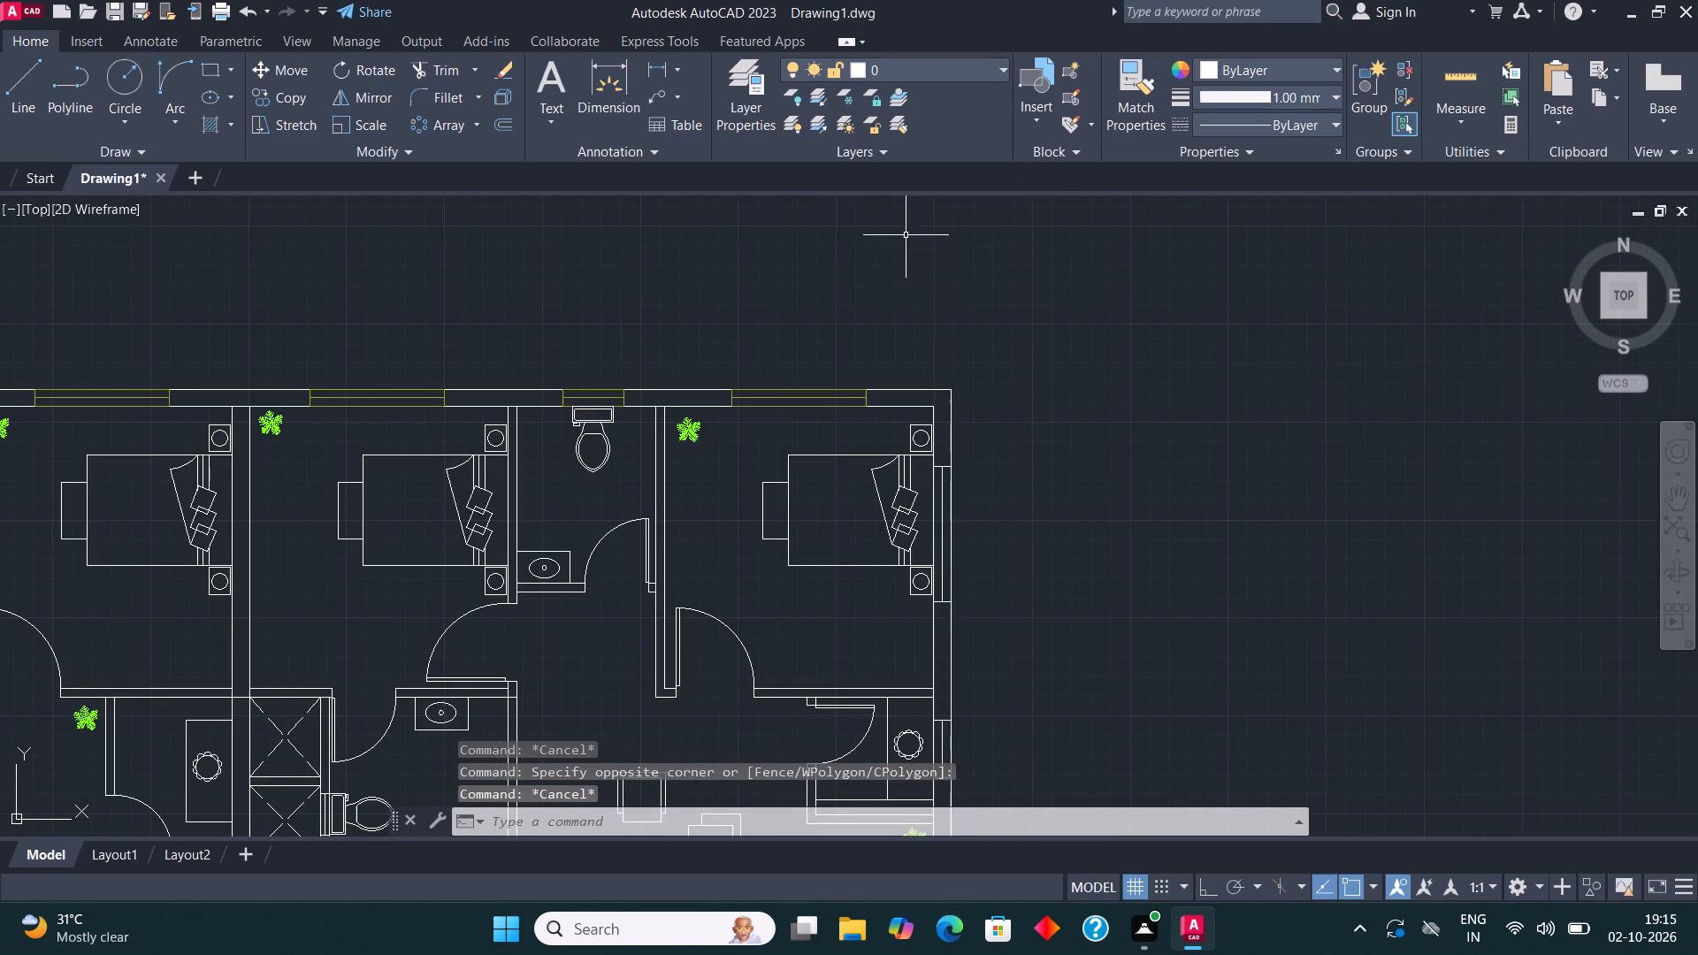
{"action": "scroll", "coordinate": [930, 563], "scroll_direction": "up", "scroll_amount": 1}
{"action": "left_click", "coordinate": [919, 641]}
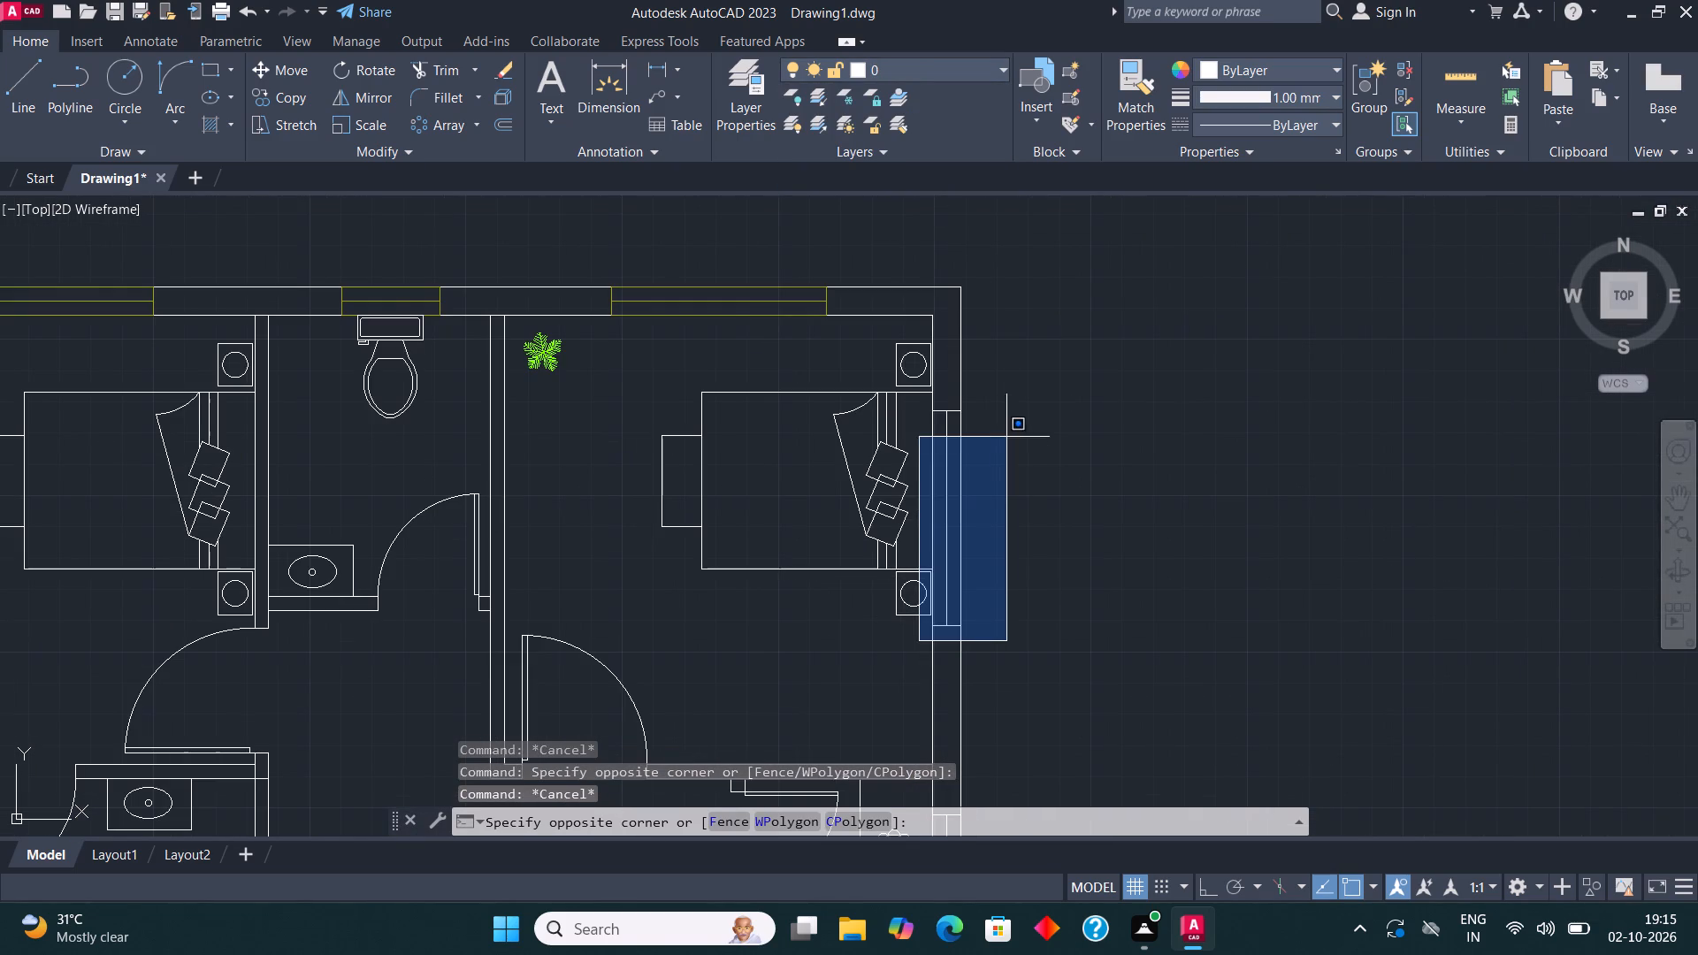
{"action": "left_click", "coordinate": [1007, 403]}
{"action": "left_click", "coordinate": [943, 69]}
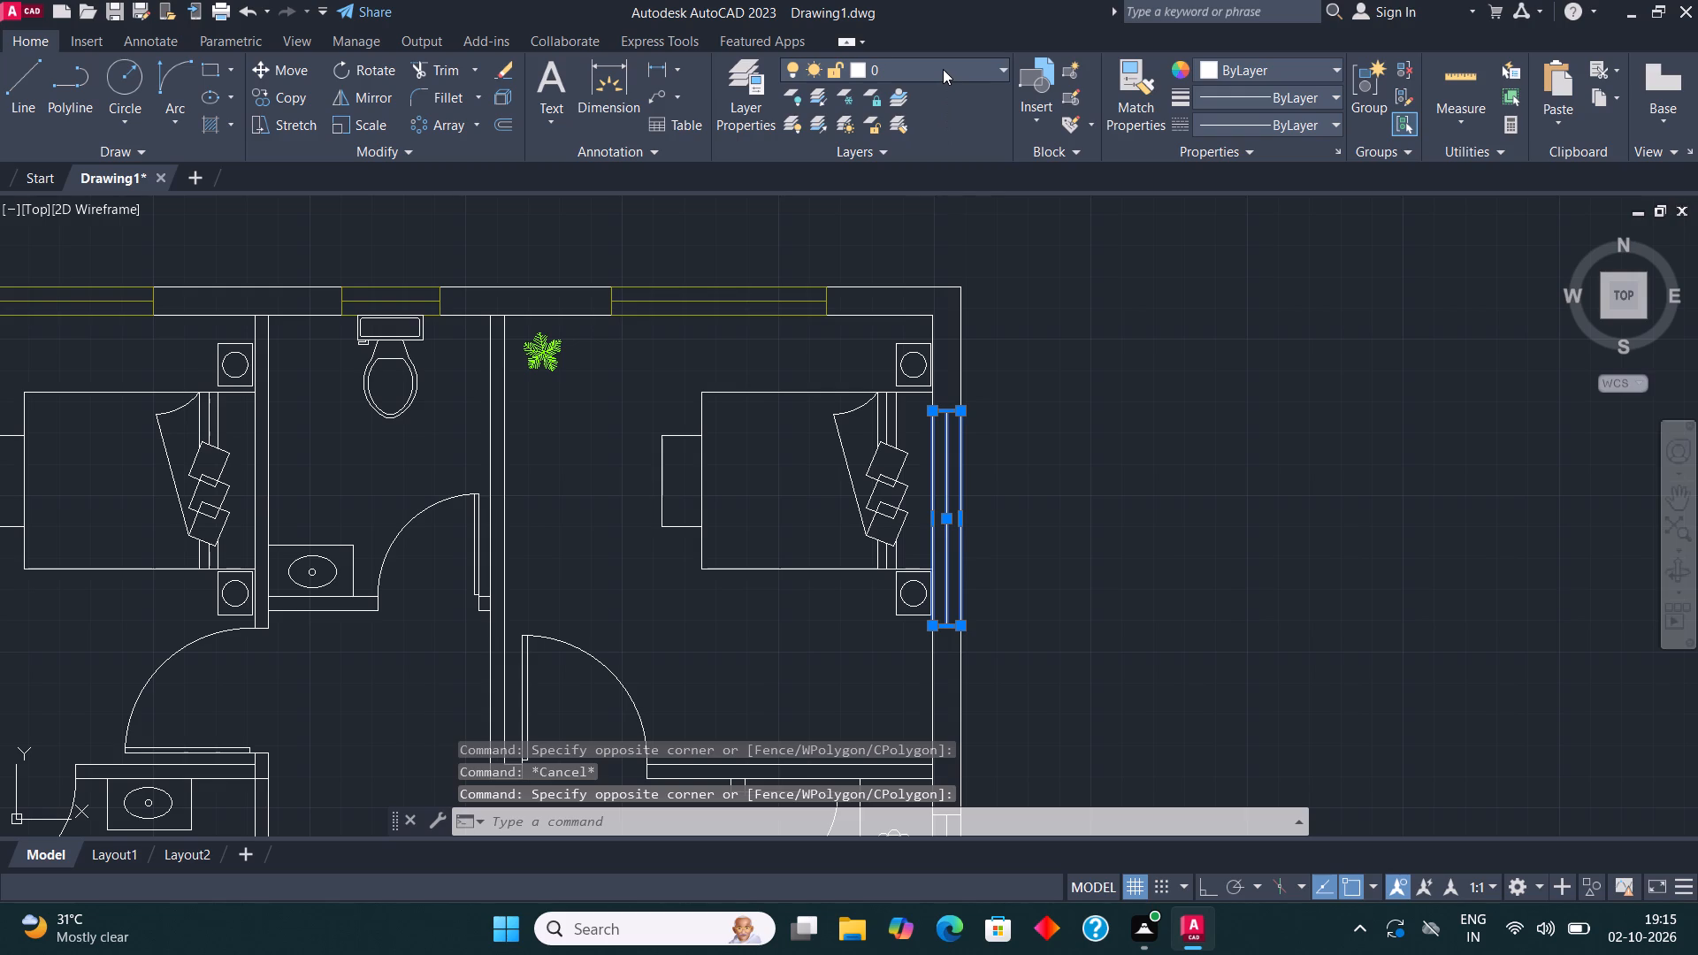
{"action": "left_click", "coordinate": [922, 210]}
{"action": "scroll", "coordinate": [922, 221], "scroll_direction": "down", "scroll_amount": 1}
{"action": "key", "text": "Escape"}
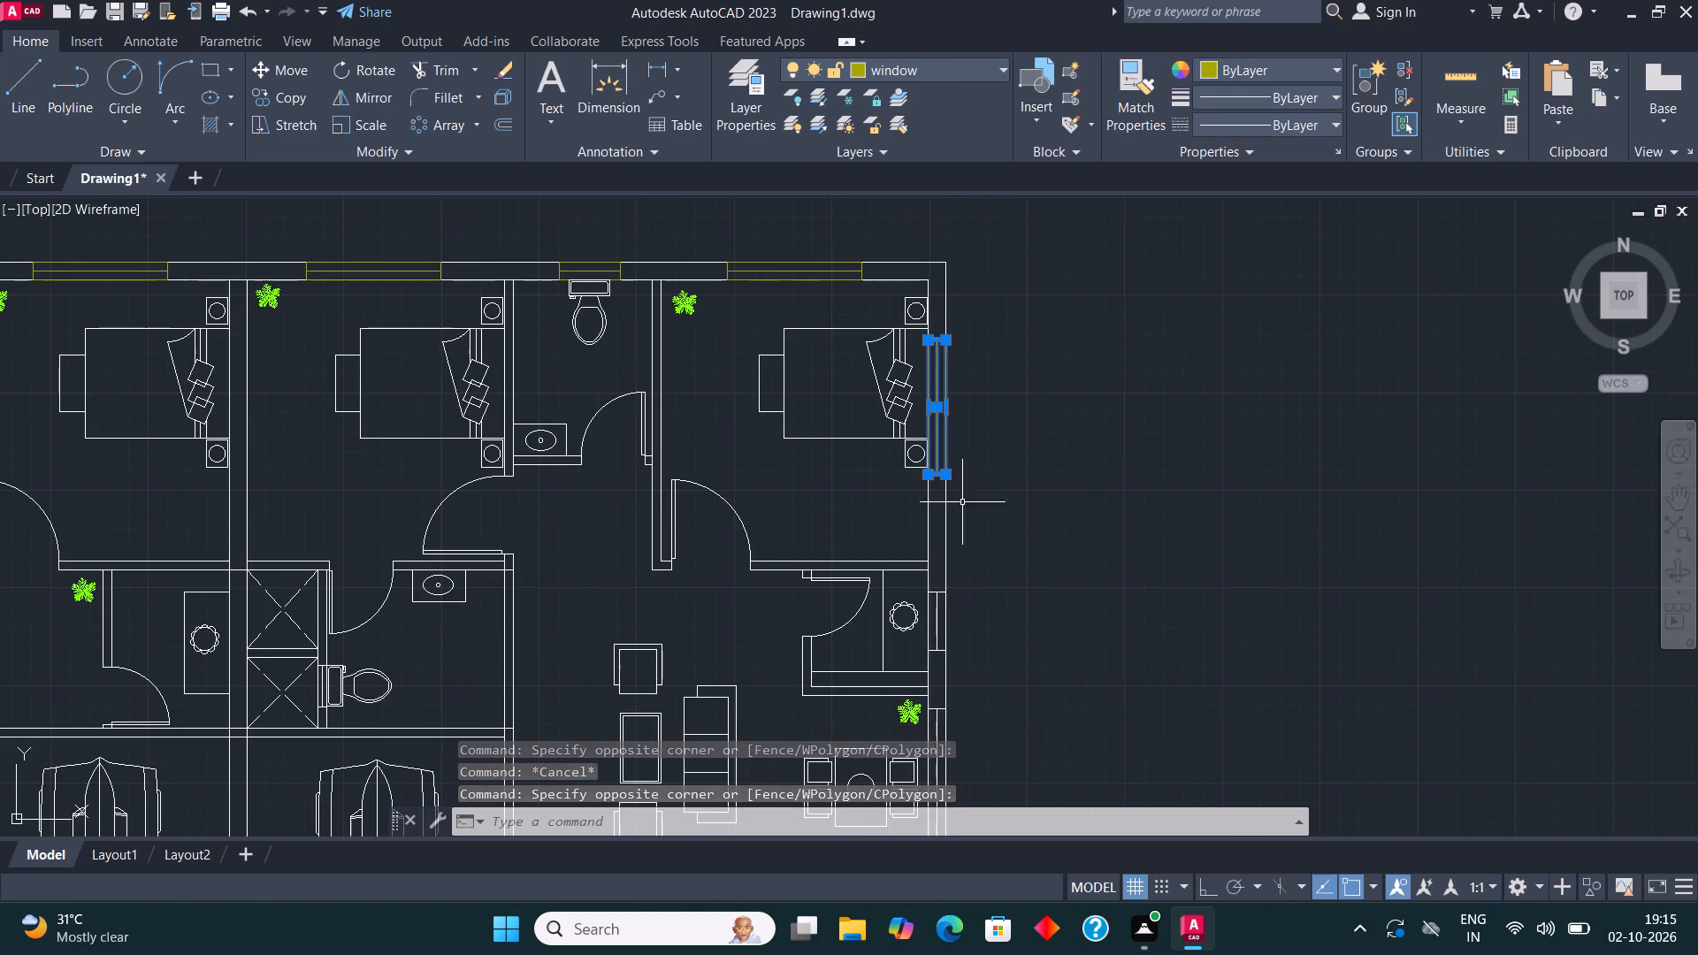
Assign the right outer wall window of the small room with the scalloped round basin to the window layer.
{"action": "scroll", "coordinate": [889, 668], "scroll_direction": "up", "scroll_amount": 2}
{"action": "left_click", "coordinate": [953, 657]}
{"action": "left_click", "coordinate": [1105, 441]}
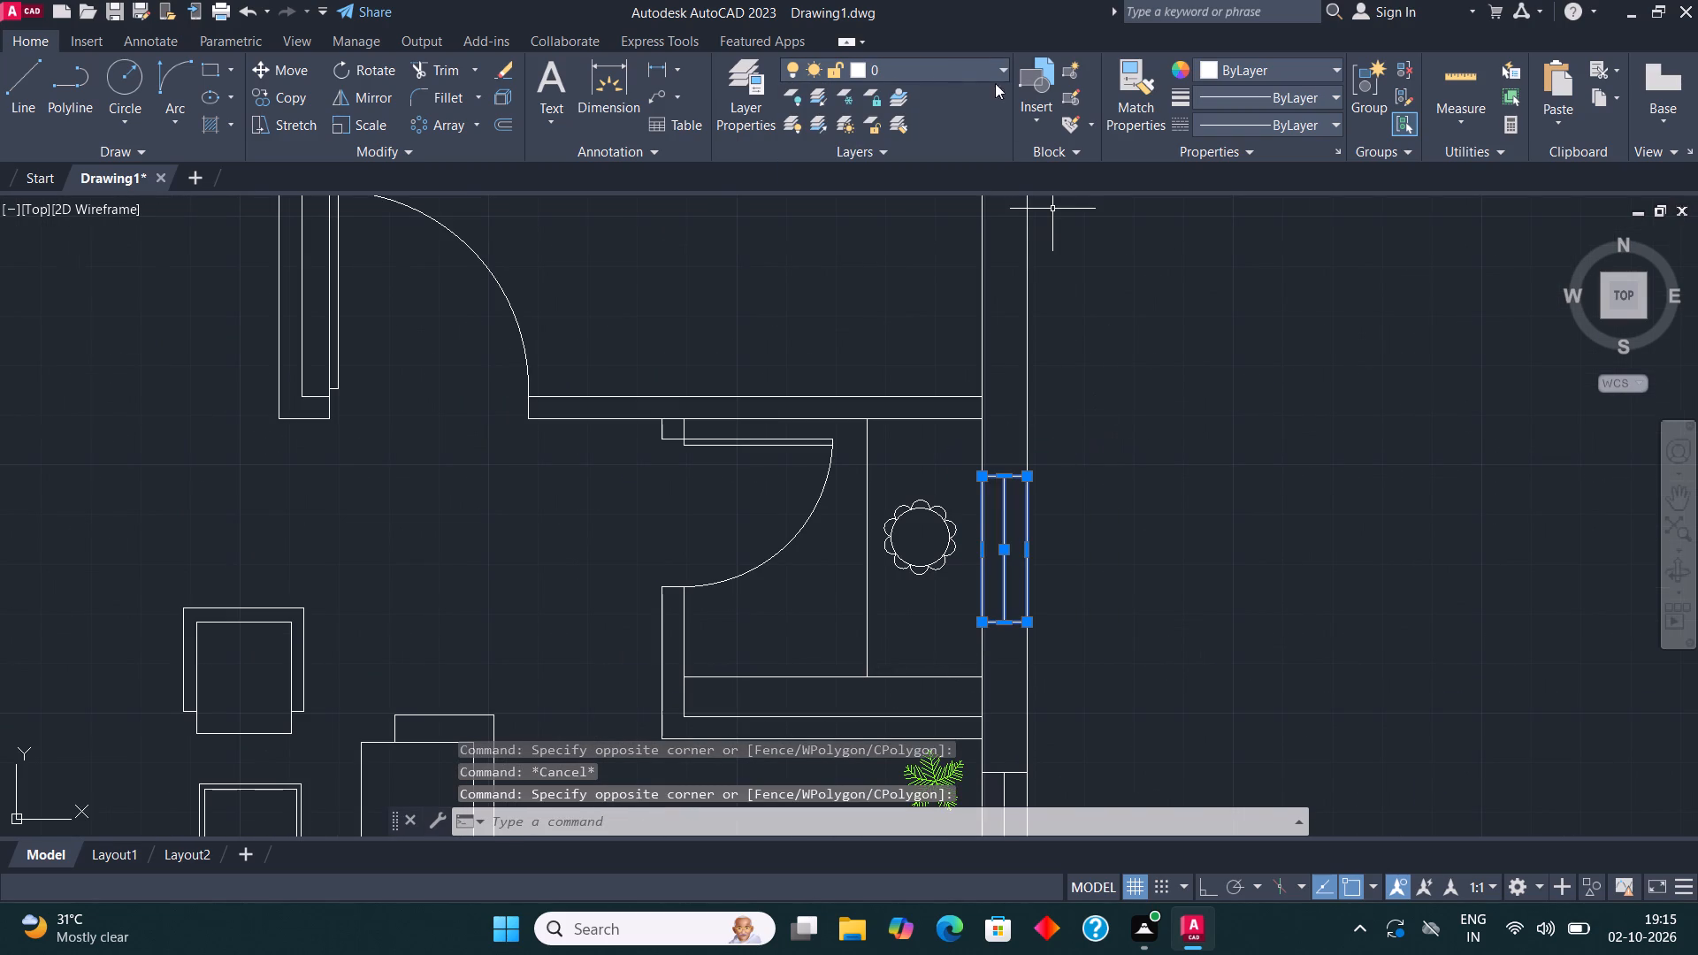
{"action": "left_click", "coordinate": [948, 61]}
{"action": "left_click", "coordinate": [934, 200]}
{"action": "scroll", "coordinate": [935, 248], "scroll_direction": "down", "scroll_amount": 2}
{"action": "key", "text": "Escape"}
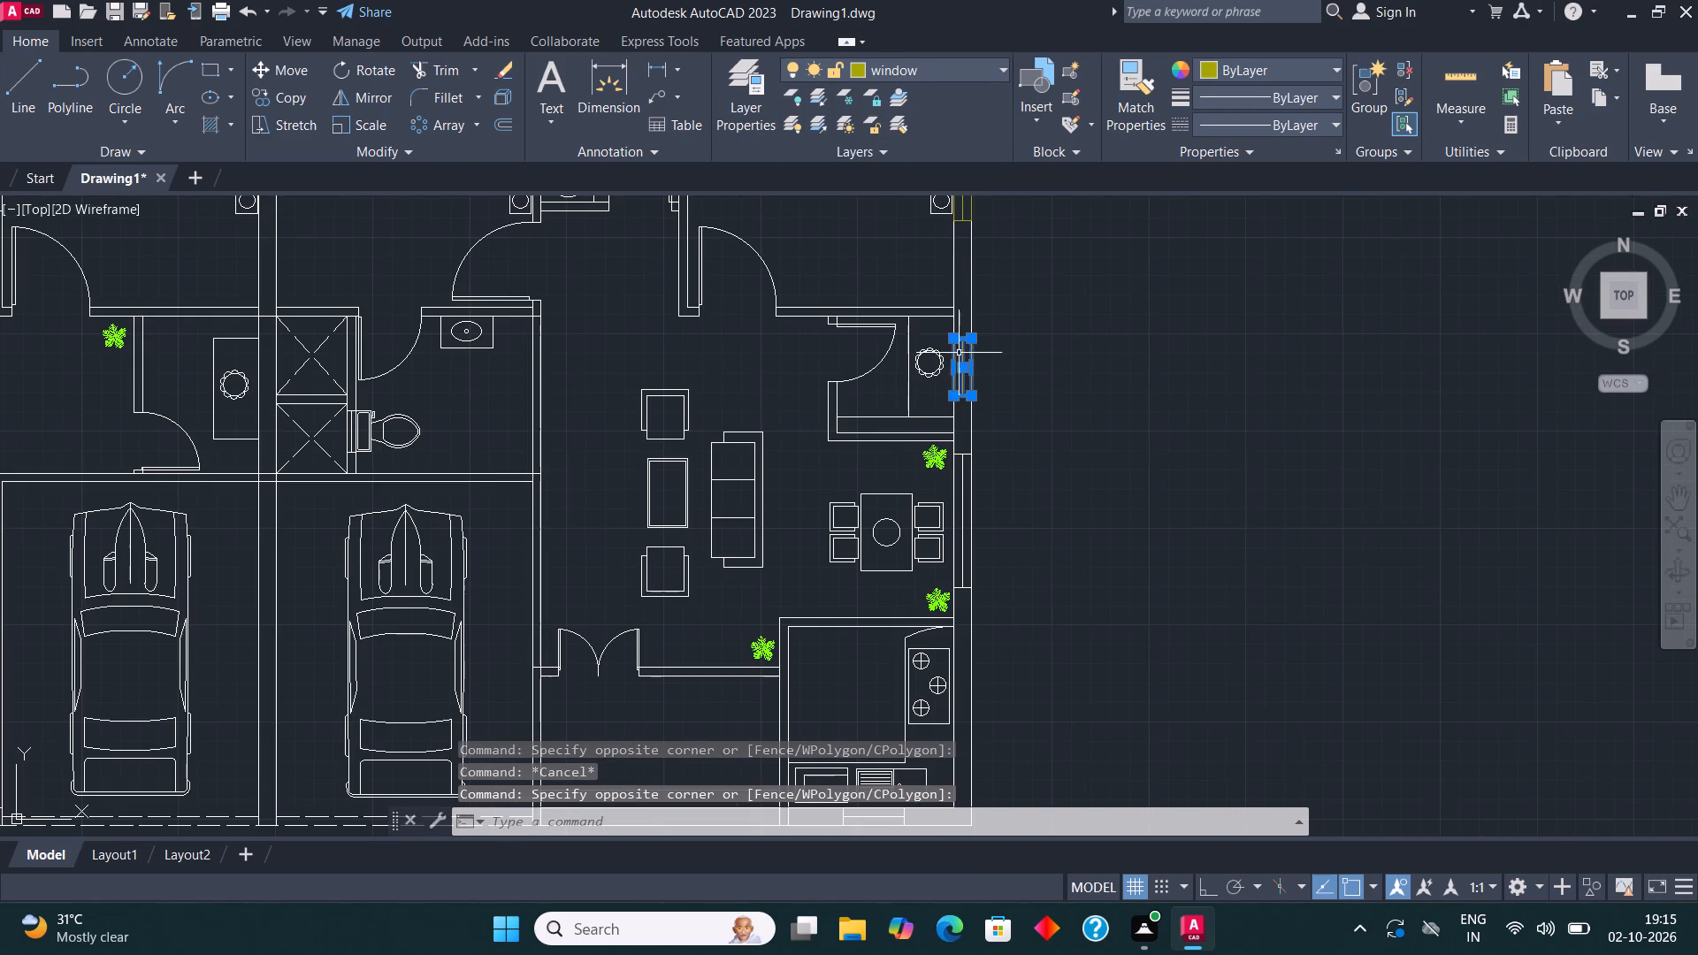
Assign the window in the right outer wall beside the right unit's dining table to the window layer.
{"action": "scroll", "coordinate": [933, 608], "scroll_direction": "up", "scroll_amount": 2}
{"action": "left_click", "coordinate": [968, 572]}
{"action": "scroll", "coordinate": [977, 566], "scroll_direction": "down", "scroll_amount": 1}
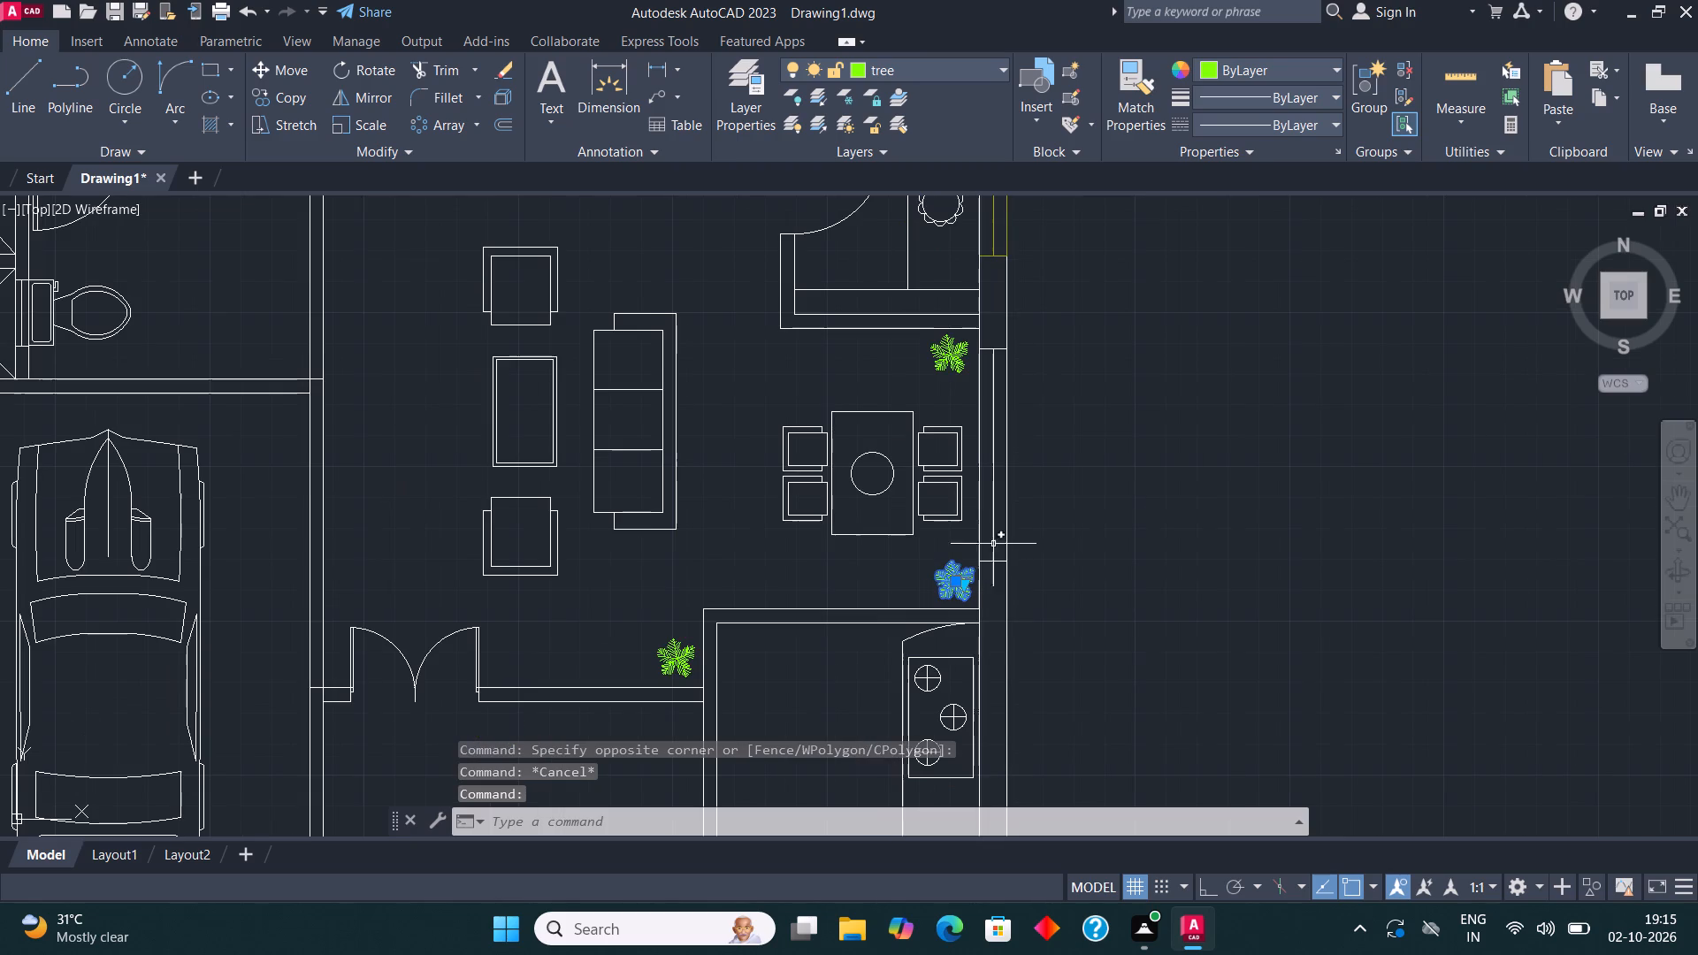
{"action": "scroll", "coordinate": [980, 571], "scroll_direction": "up", "scroll_amount": 2}
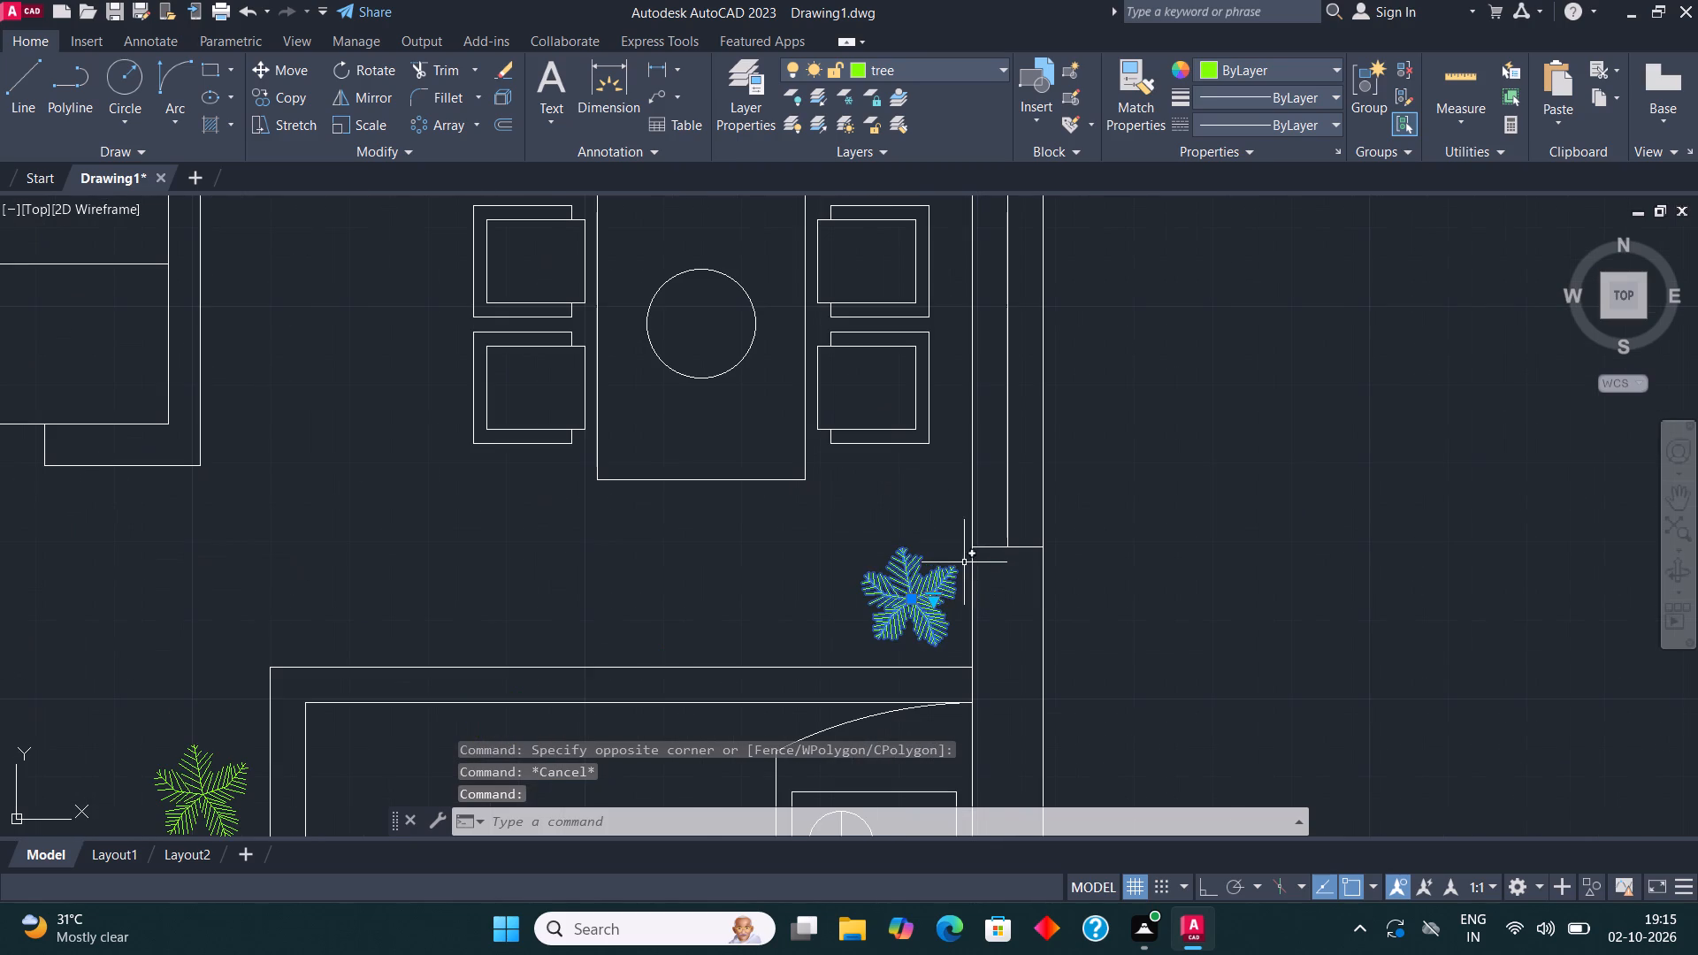
{"action": "key", "text": "Escape"}
{"action": "left_click", "coordinate": [951, 562]}
{"action": "scroll", "coordinate": [995, 550], "scroll_direction": "down", "scroll_amount": 2}
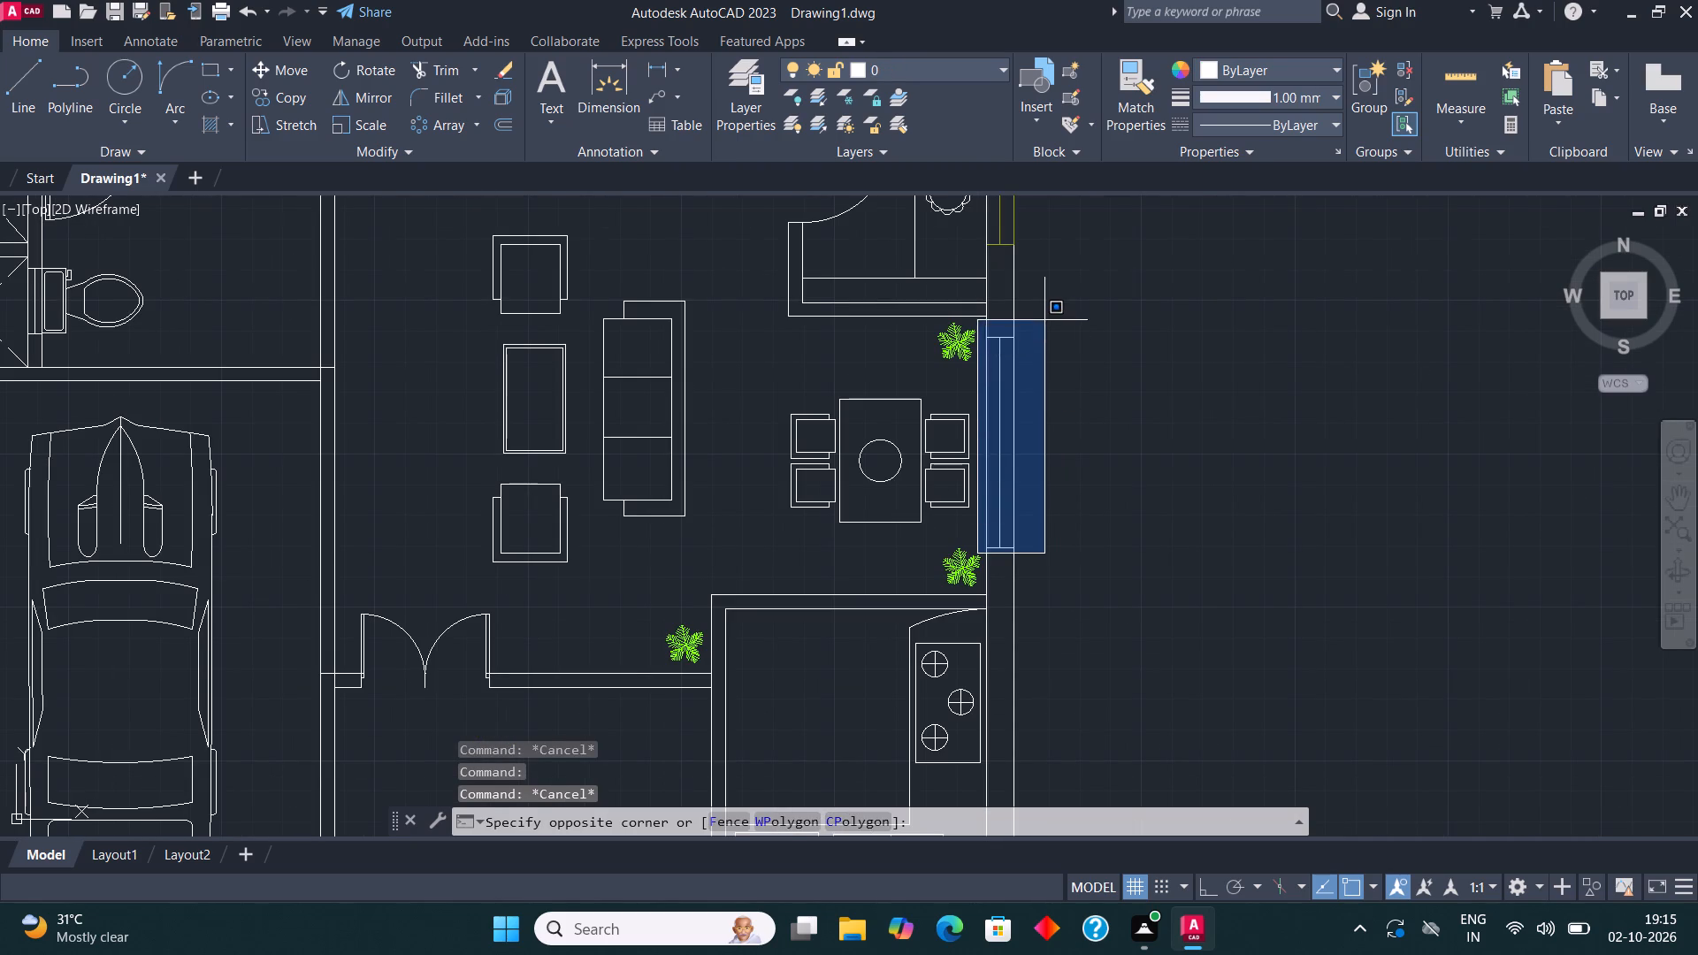
{"action": "left_click", "coordinate": [1044, 320]}
{"action": "left_click", "coordinate": [945, 67]}
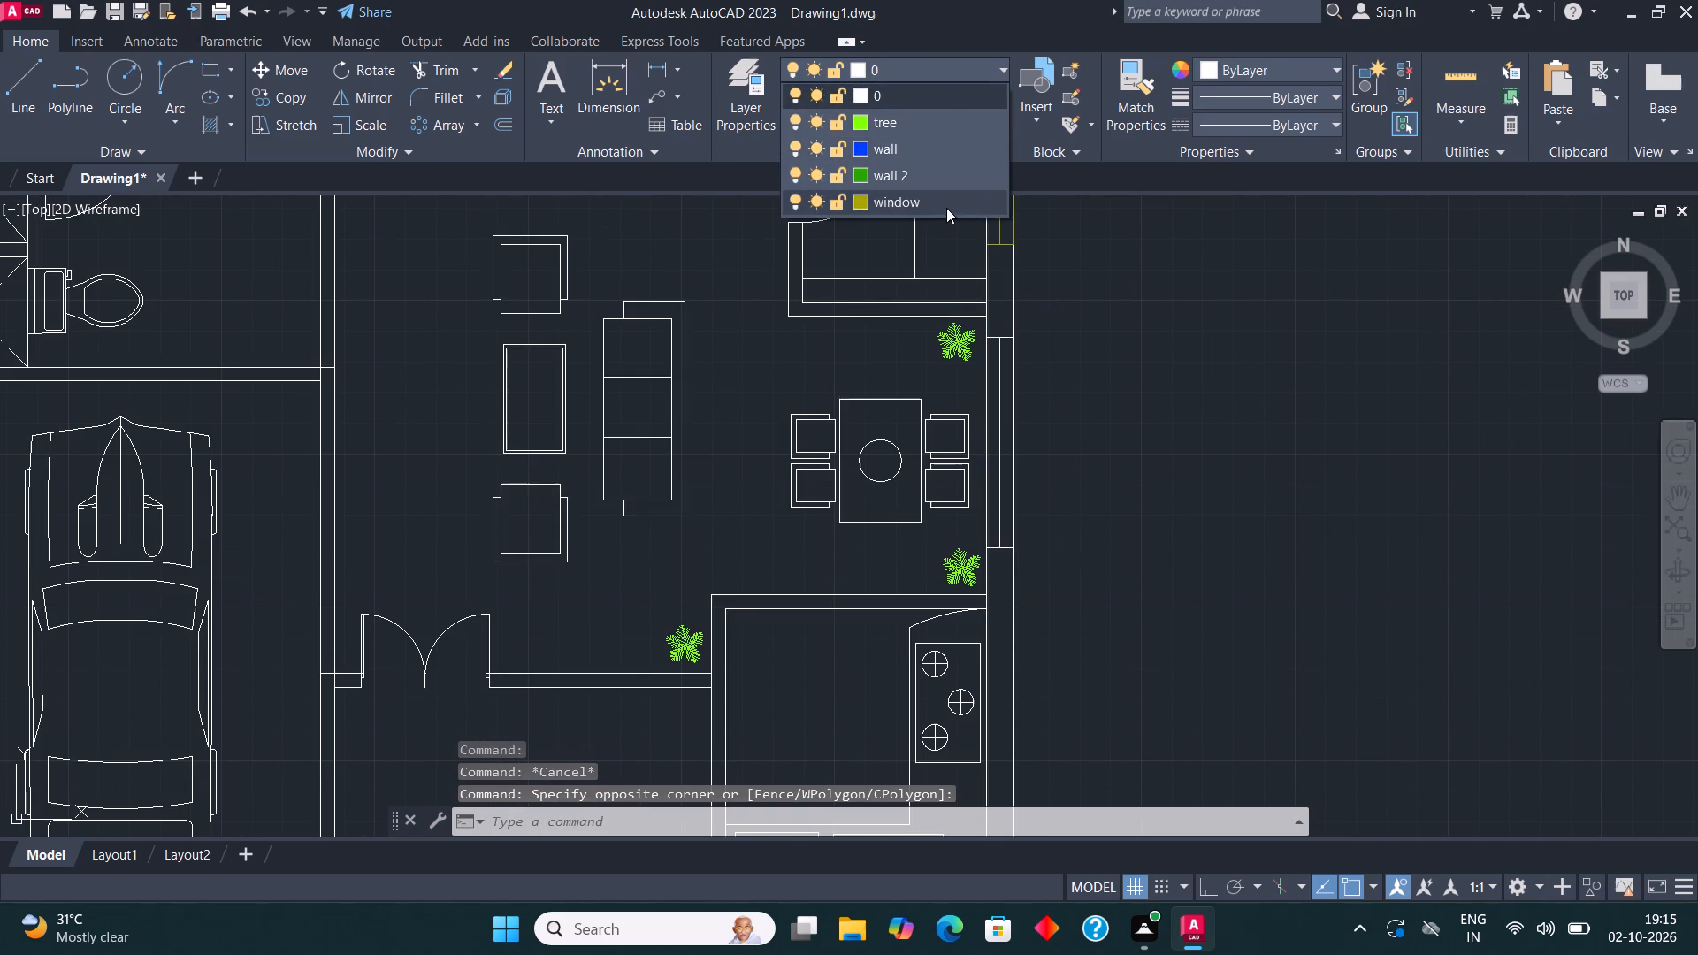
{"action": "left_click", "coordinate": [944, 196]}
{"action": "scroll", "coordinate": [1028, 422], "scroll_direction": "down", "scroll_amount": 3}
{"action": "key", "text": "Escape"}
Assign the window below the sink in the right unit's kitchen, in the bottom outer wall, to the window layer.
{"action": "scroll", "coordinate": [1016, 517], "scroll_direction": "up", "scroll_amount": 3}
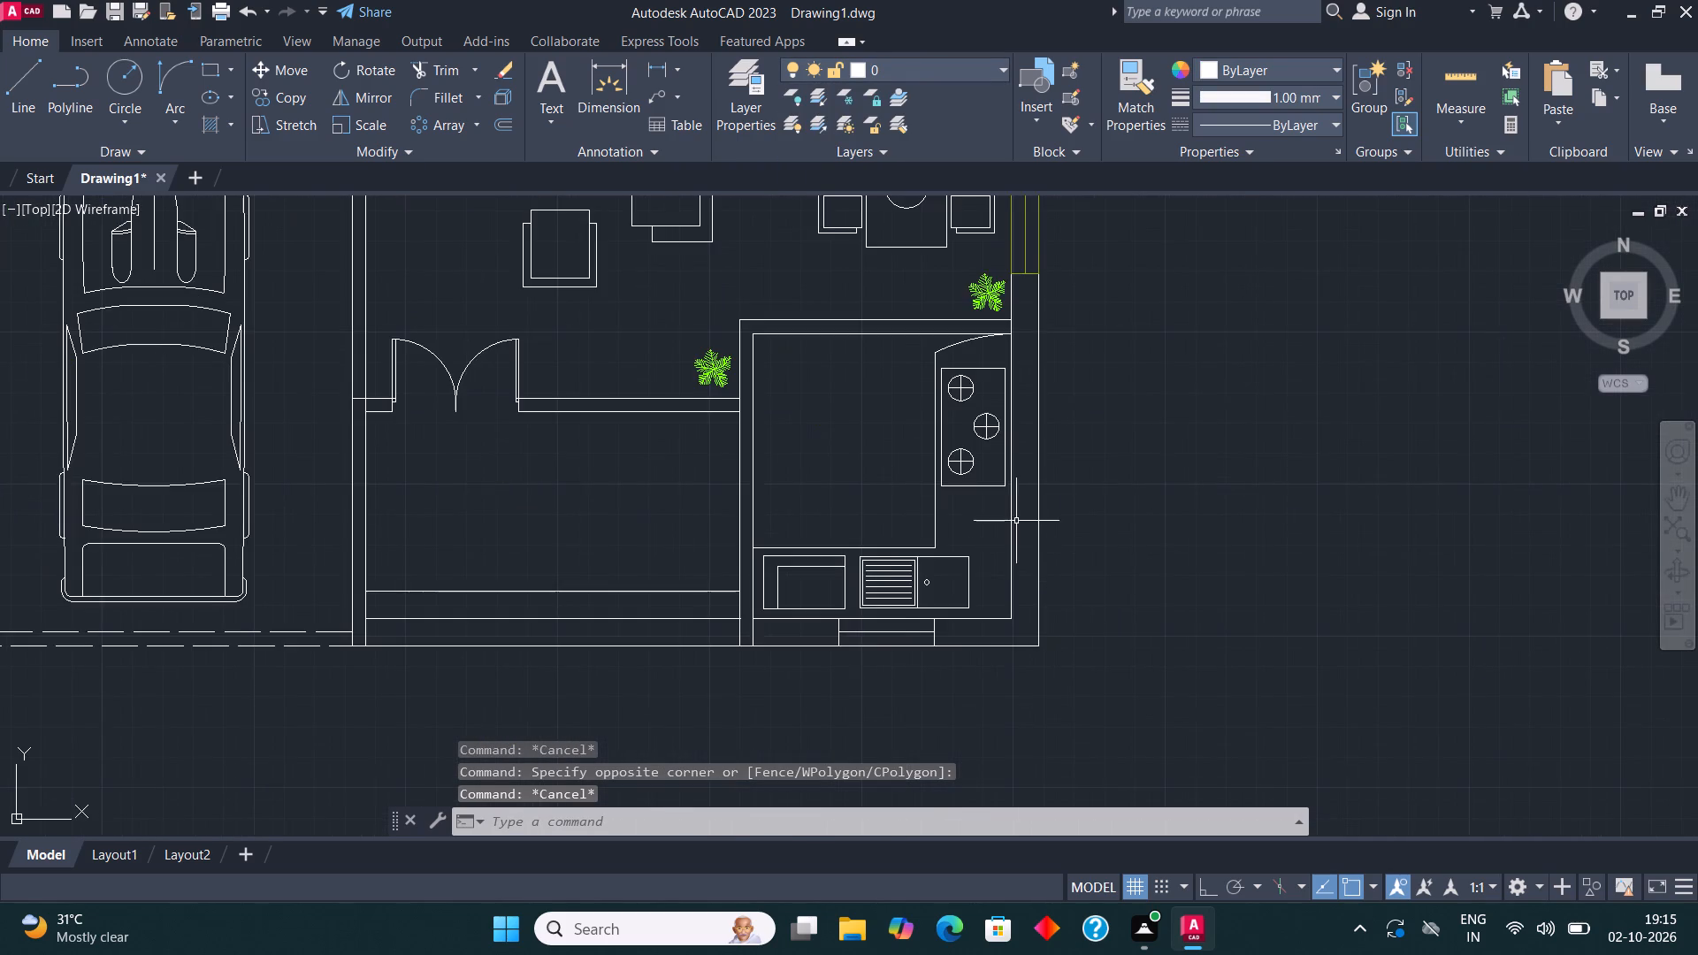
{"action": "scroll", "coordinate": [837, 651], "scroll_direction": "up", "scroll_amount": 2}
{"action": "left_click", "coordinate": [788, 659]}
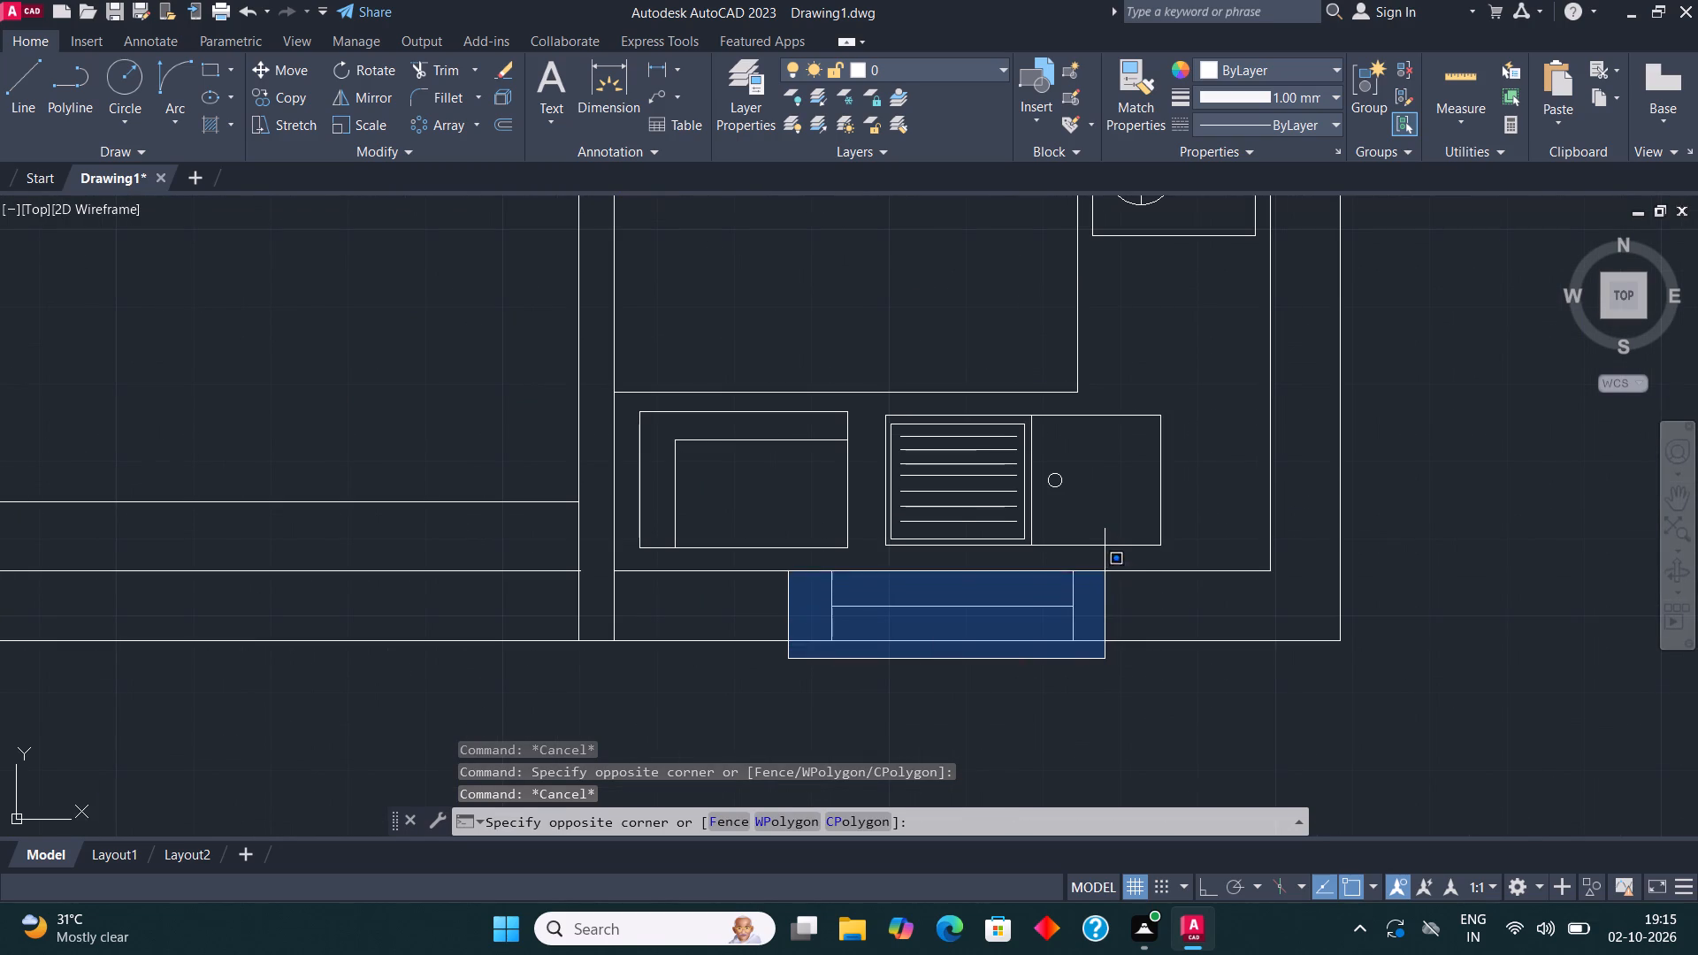
{"action": "left_click", "coordinate": [1105, 567]}
{"action": "left_click", "coordinate": [929, 67]}
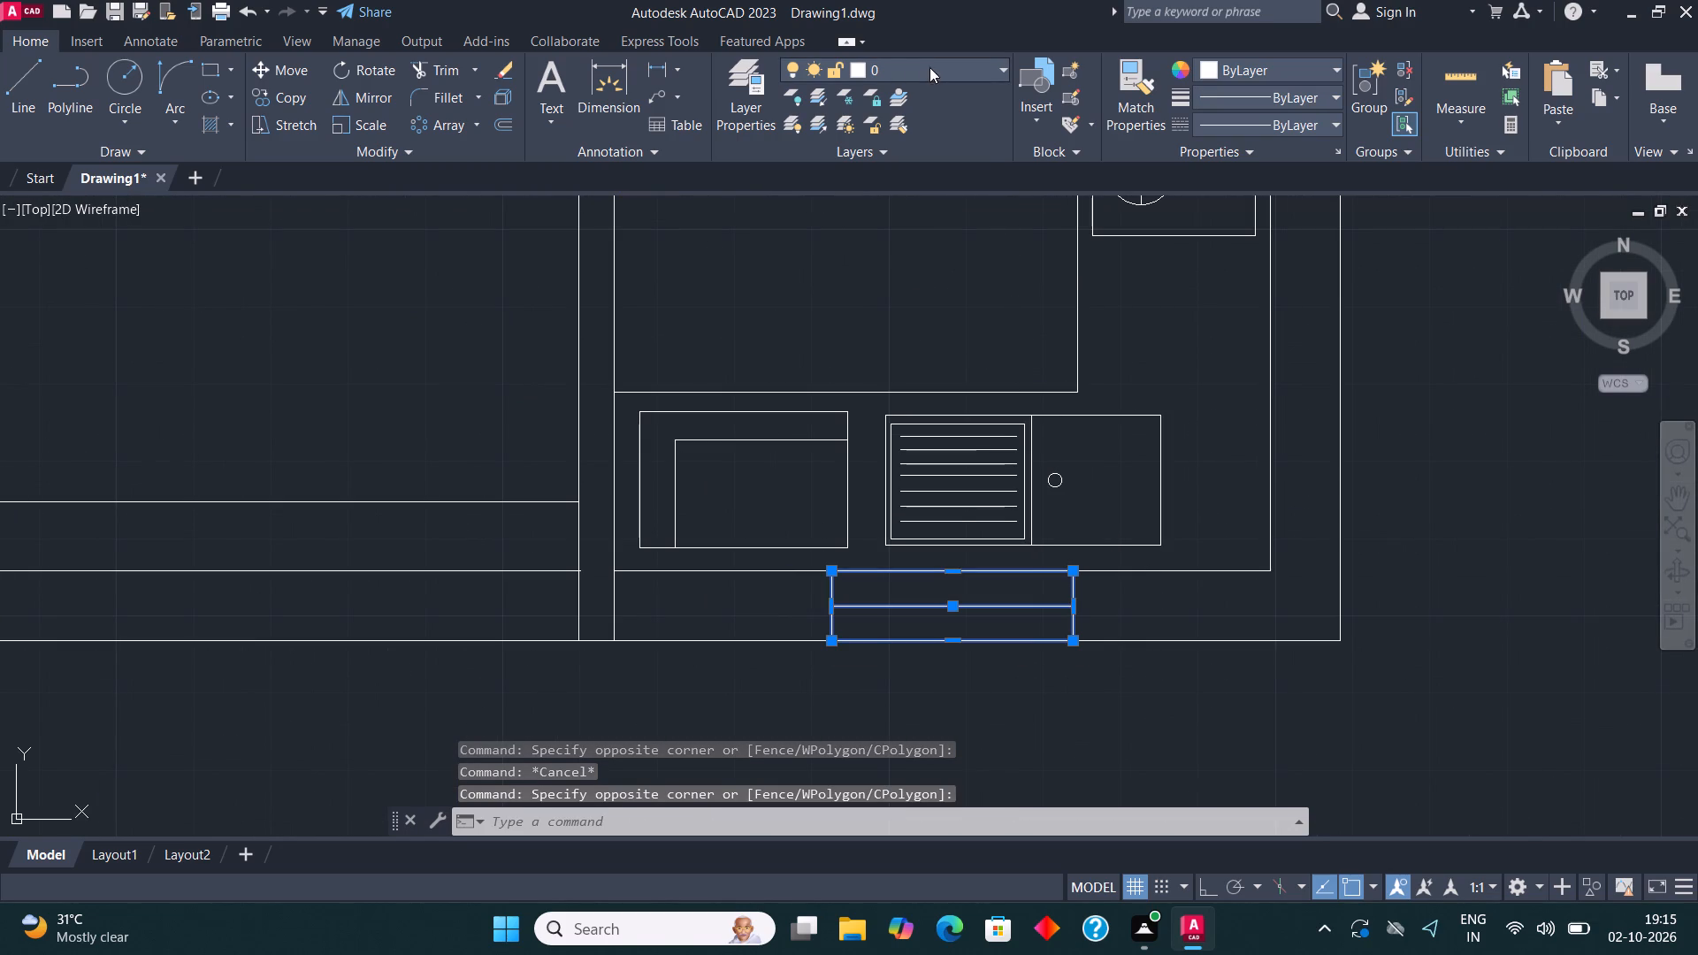
{"action": "left_click", "coordinate": [930, 206]}
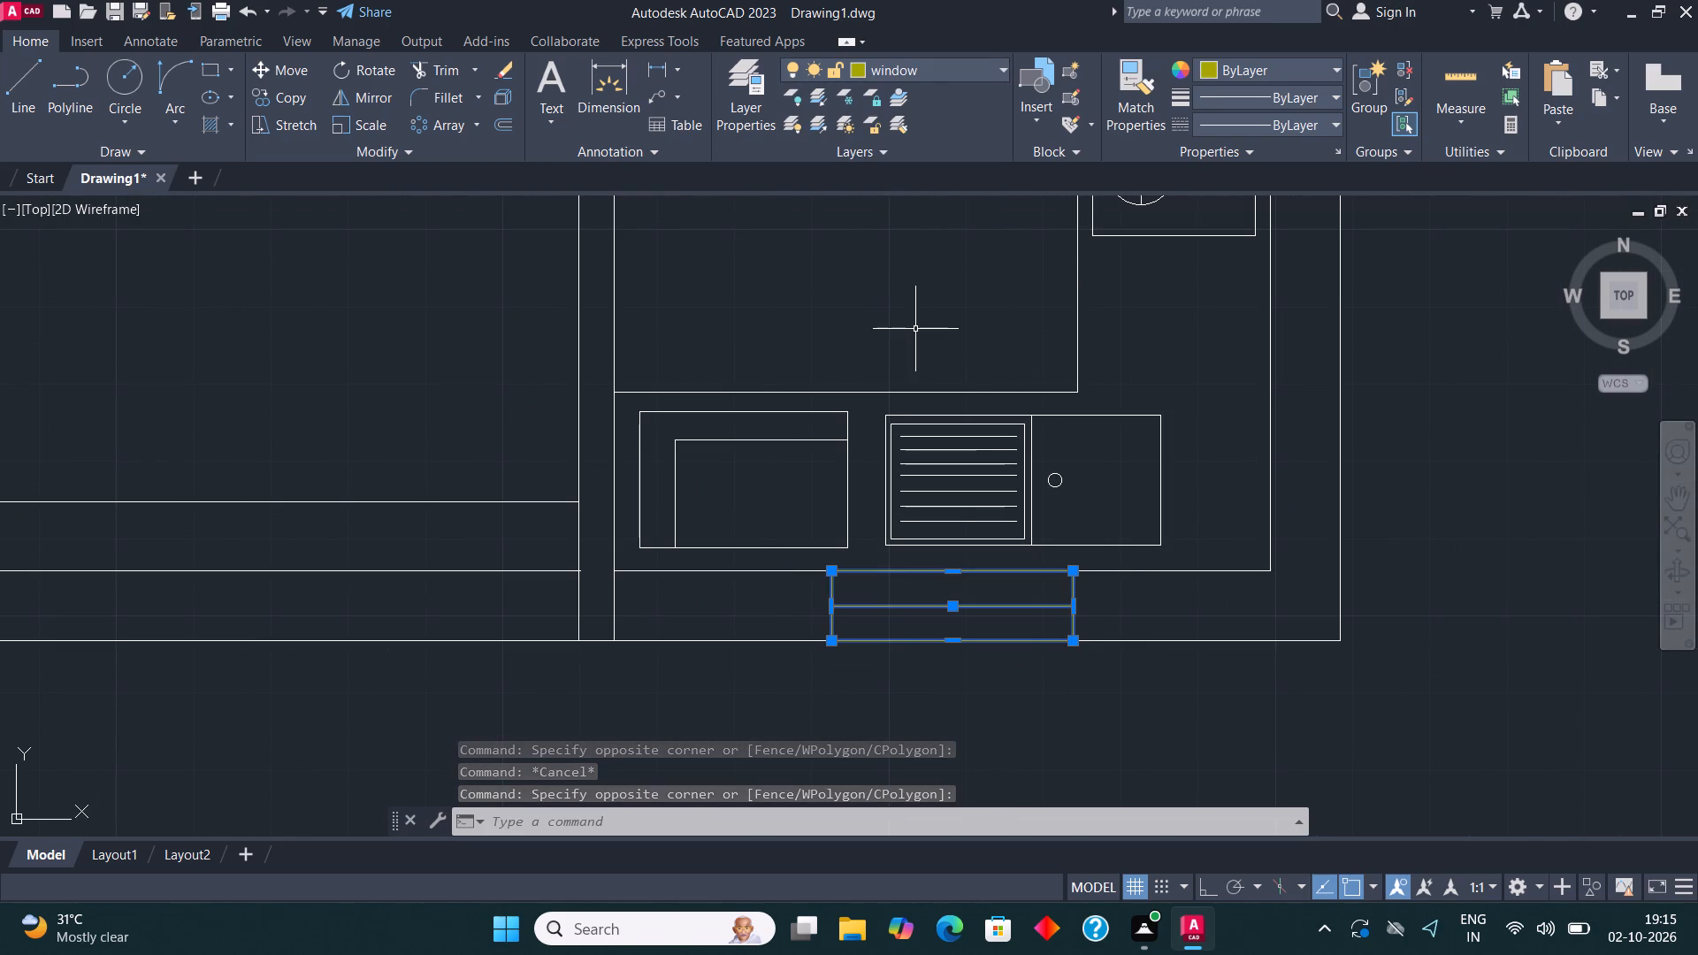
{"action": "scroll", "coordinate": [1011, 388], "scroll_direction": "down", "scroll_amount": 1}
{"action": "key", "text": "Escape"}
Assign the window below the sink in the left unit's kitchen, in the bottom outer wall, to the window layer.
{"action": "middle_click_drag", "start_coordinate": [917, 455], "coordinate": [1687, 467]}
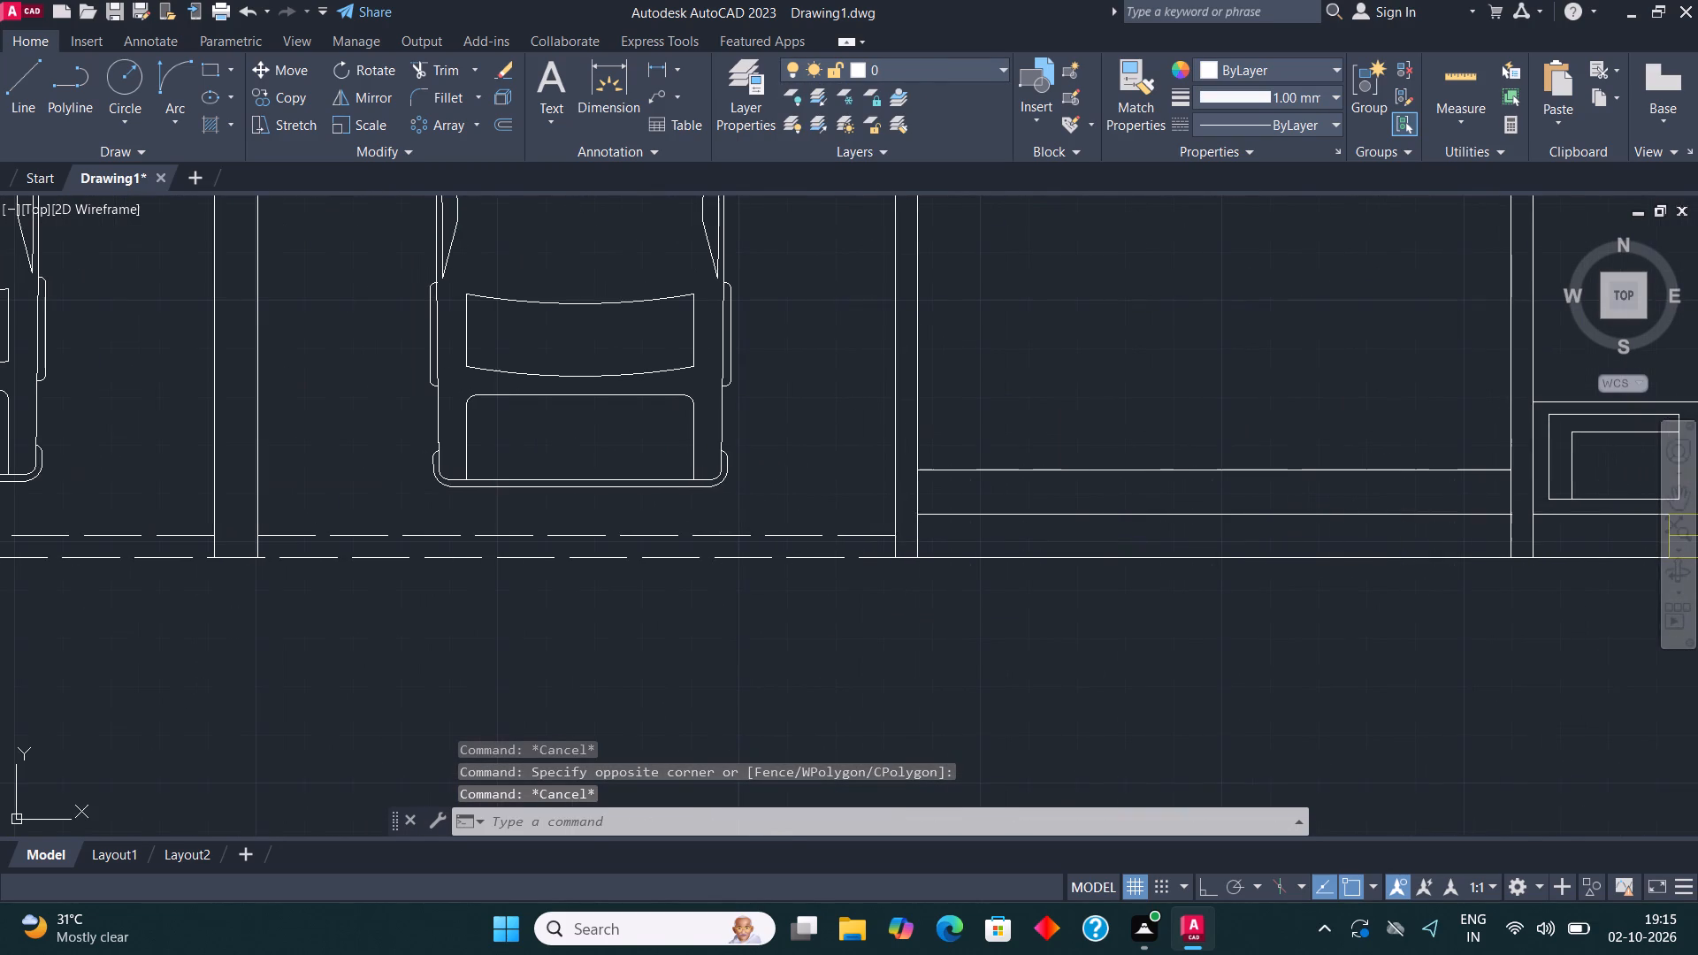
{"action": "middle_click_drag", "start_coordinate": [633, 528], "coordinate": [1307, 531]}
{"action": "scroll", "coordinate": [1296, 539], "scroll_direction": "down", "scroll_amount": 2}
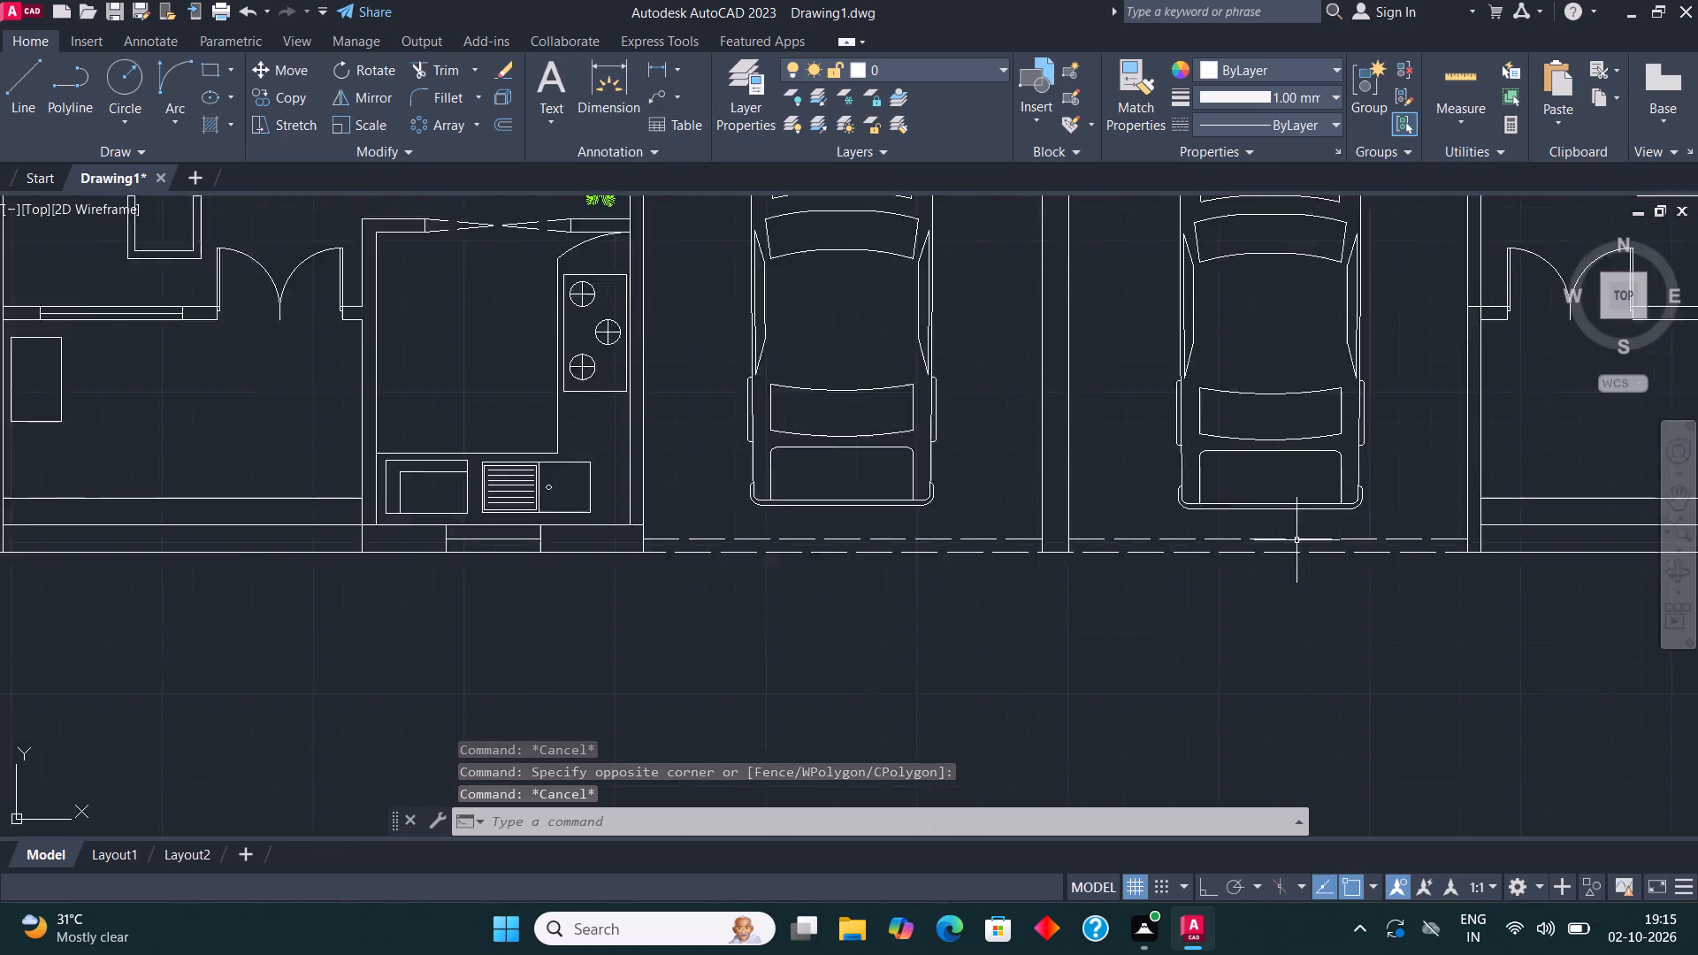
{"action": "scroll", "coordinate": [725, 597], "scroll_direction": "down", "scroll_amount": 1}
{"action": "middle_click_drag", "start_coordinate": [758, 619], "coordinate": [785, 638]}
{"action": "scroll", "coordinate": [792, 593], "scroll_direction": "up", "scroll_amount": 3}
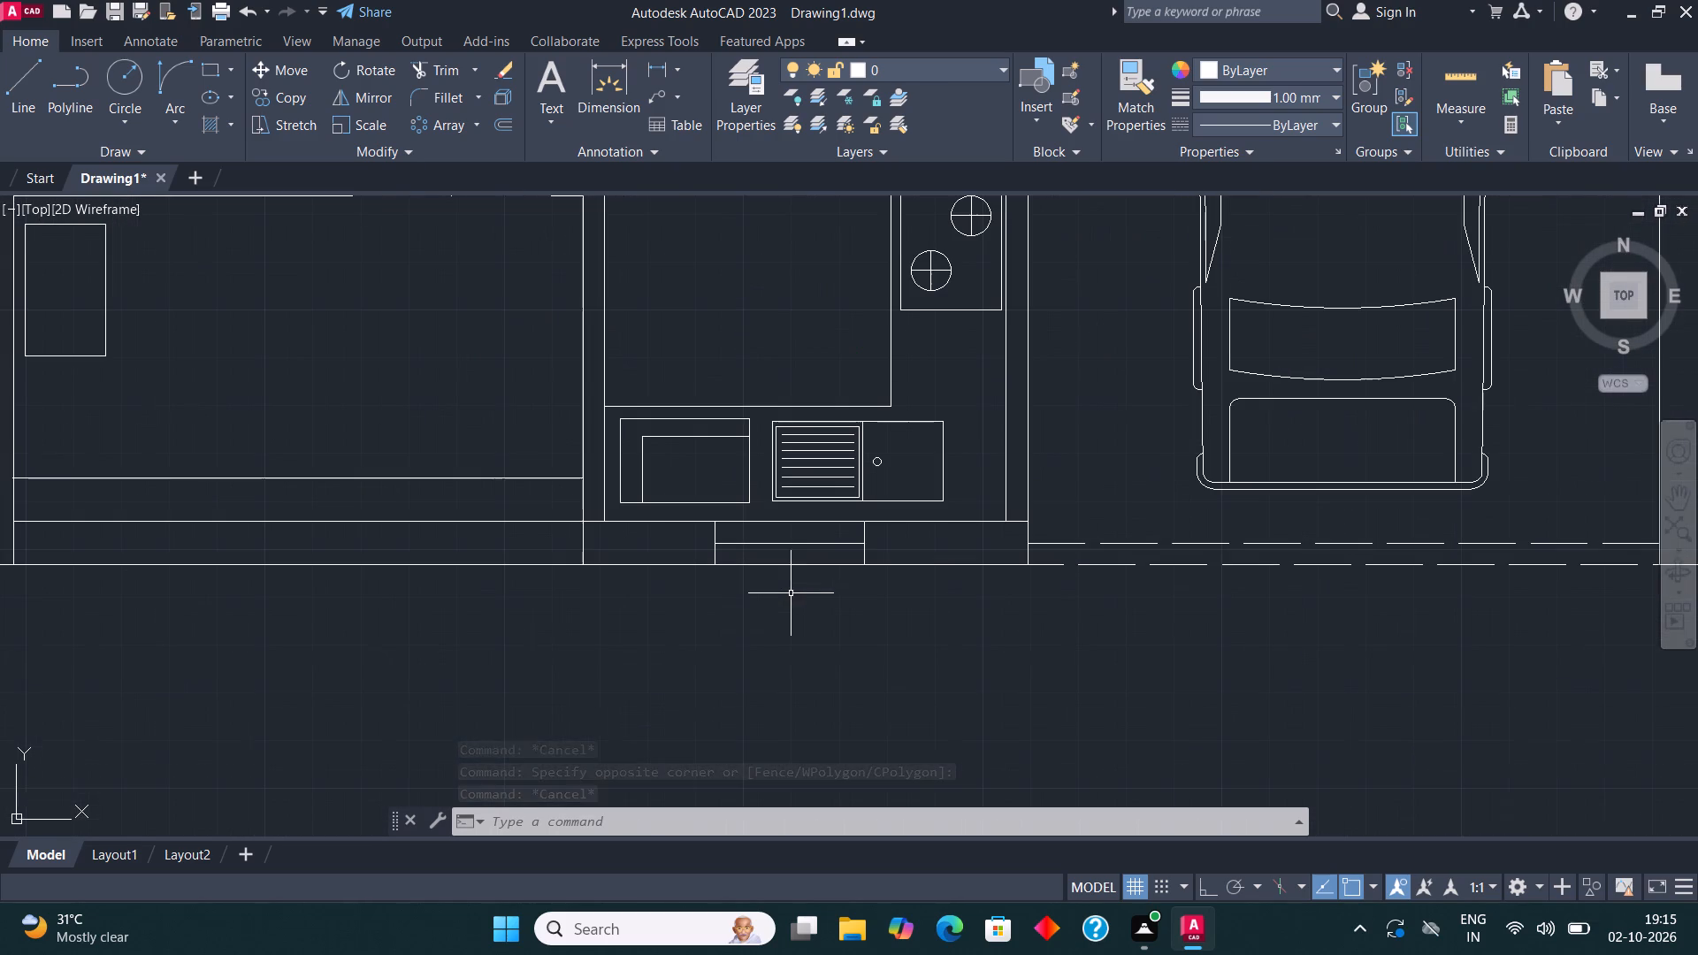
{"action": "left_click", "coordinate": [685, 591]}
{"action": "left_click", "coordinate": [872, 518]}
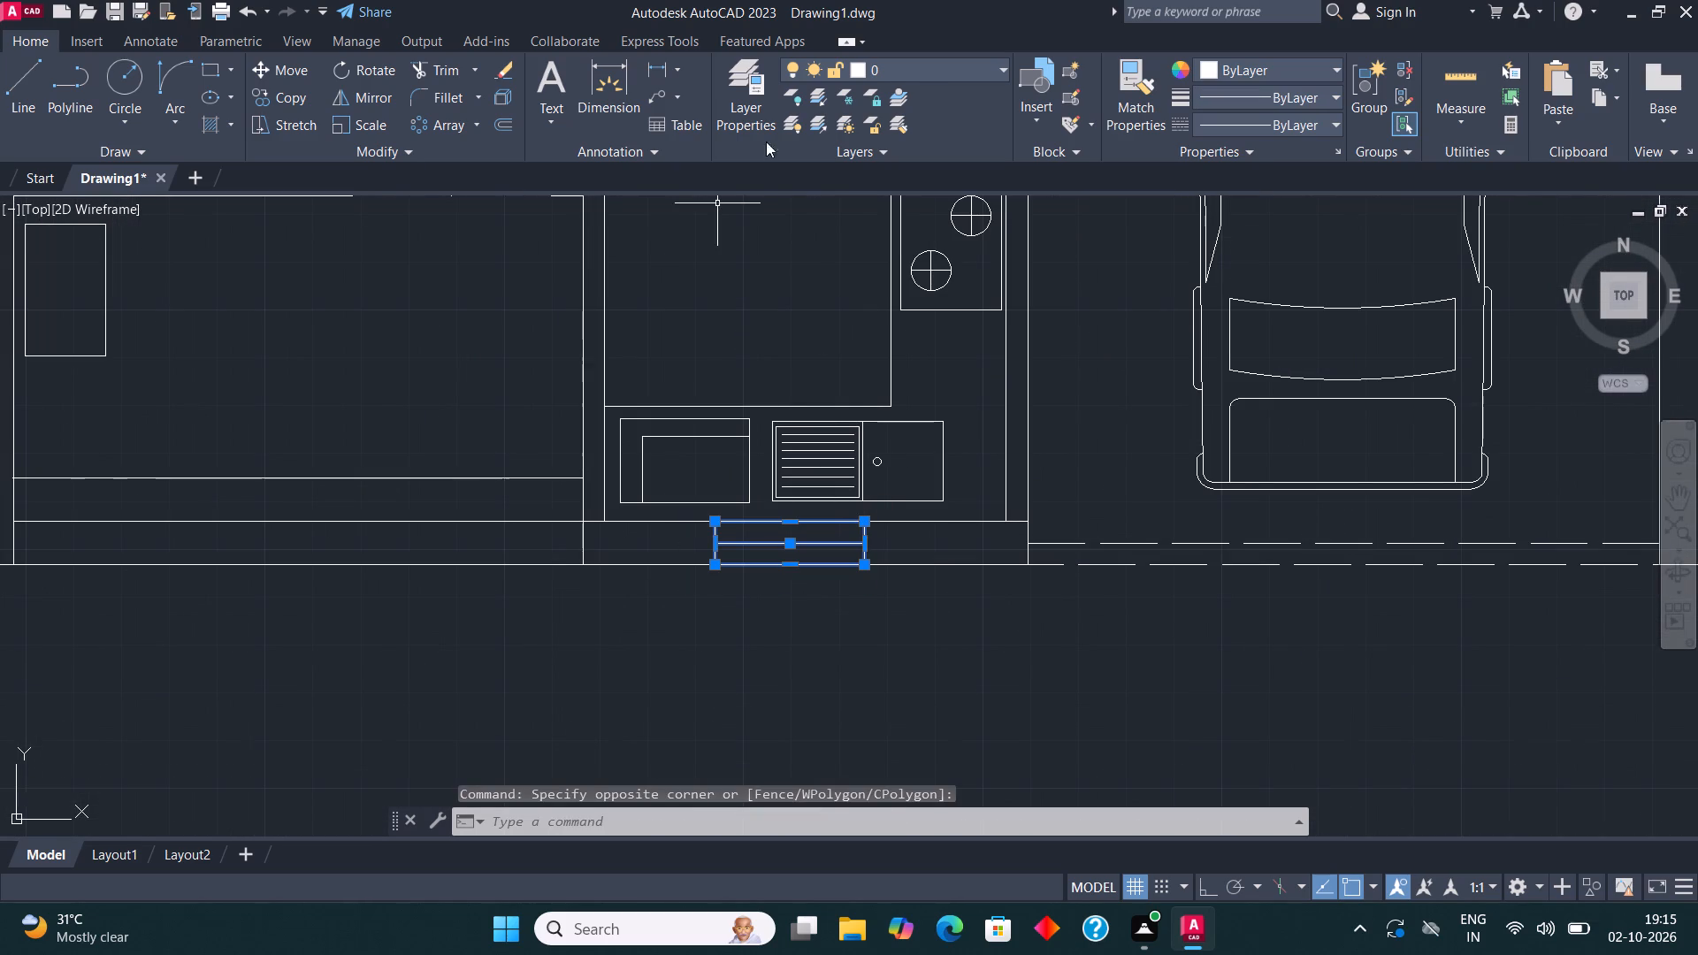
{"action": "left_click", "coordinate": [911, 57]}
{"action": "left_click", "coordinate": [910, 197]}
{"action": "key", "text": "Escape"}
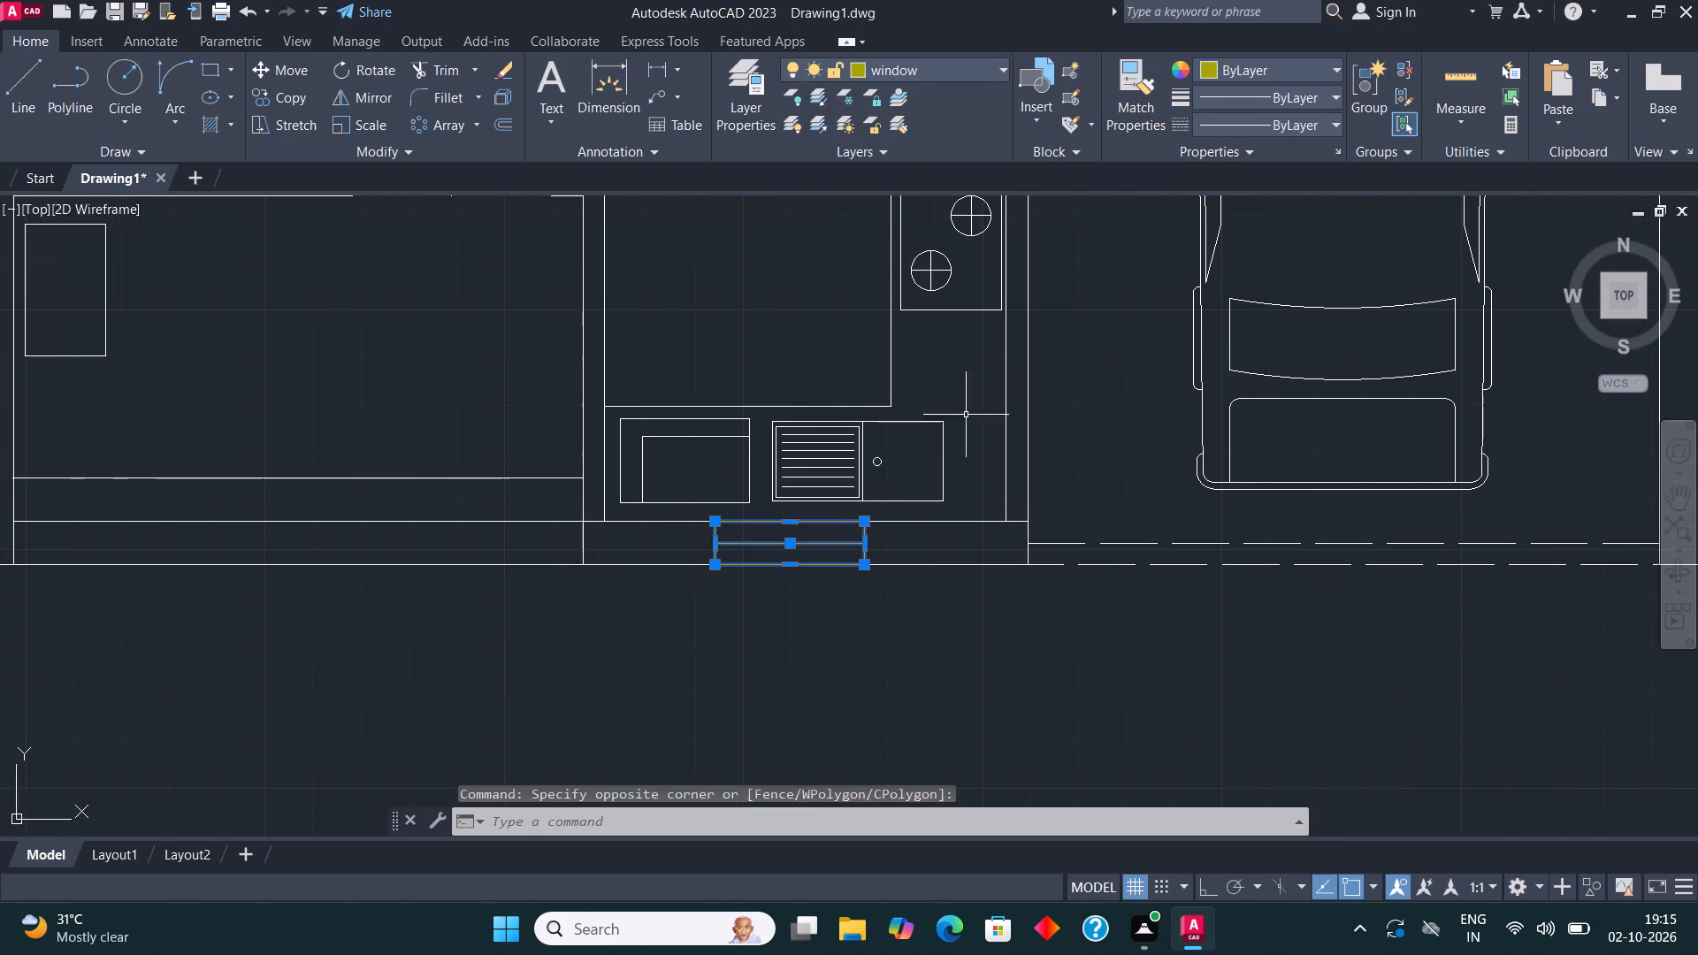
Assign the window beside the double entrance door in the left unit's living room wall to the window layer.
{"action": "scroll", "coordinate": [1004, 500], "scroll_direction": "down", "scroll_amount": 2}
{"action": "middle_click_drag", "start_coordinate": [416, 386], "coordinate": [485, 570]}
{"action": "scroll", "coordinate": [713, 581], "scroll_direction": "up", "scroll_amount": 4}
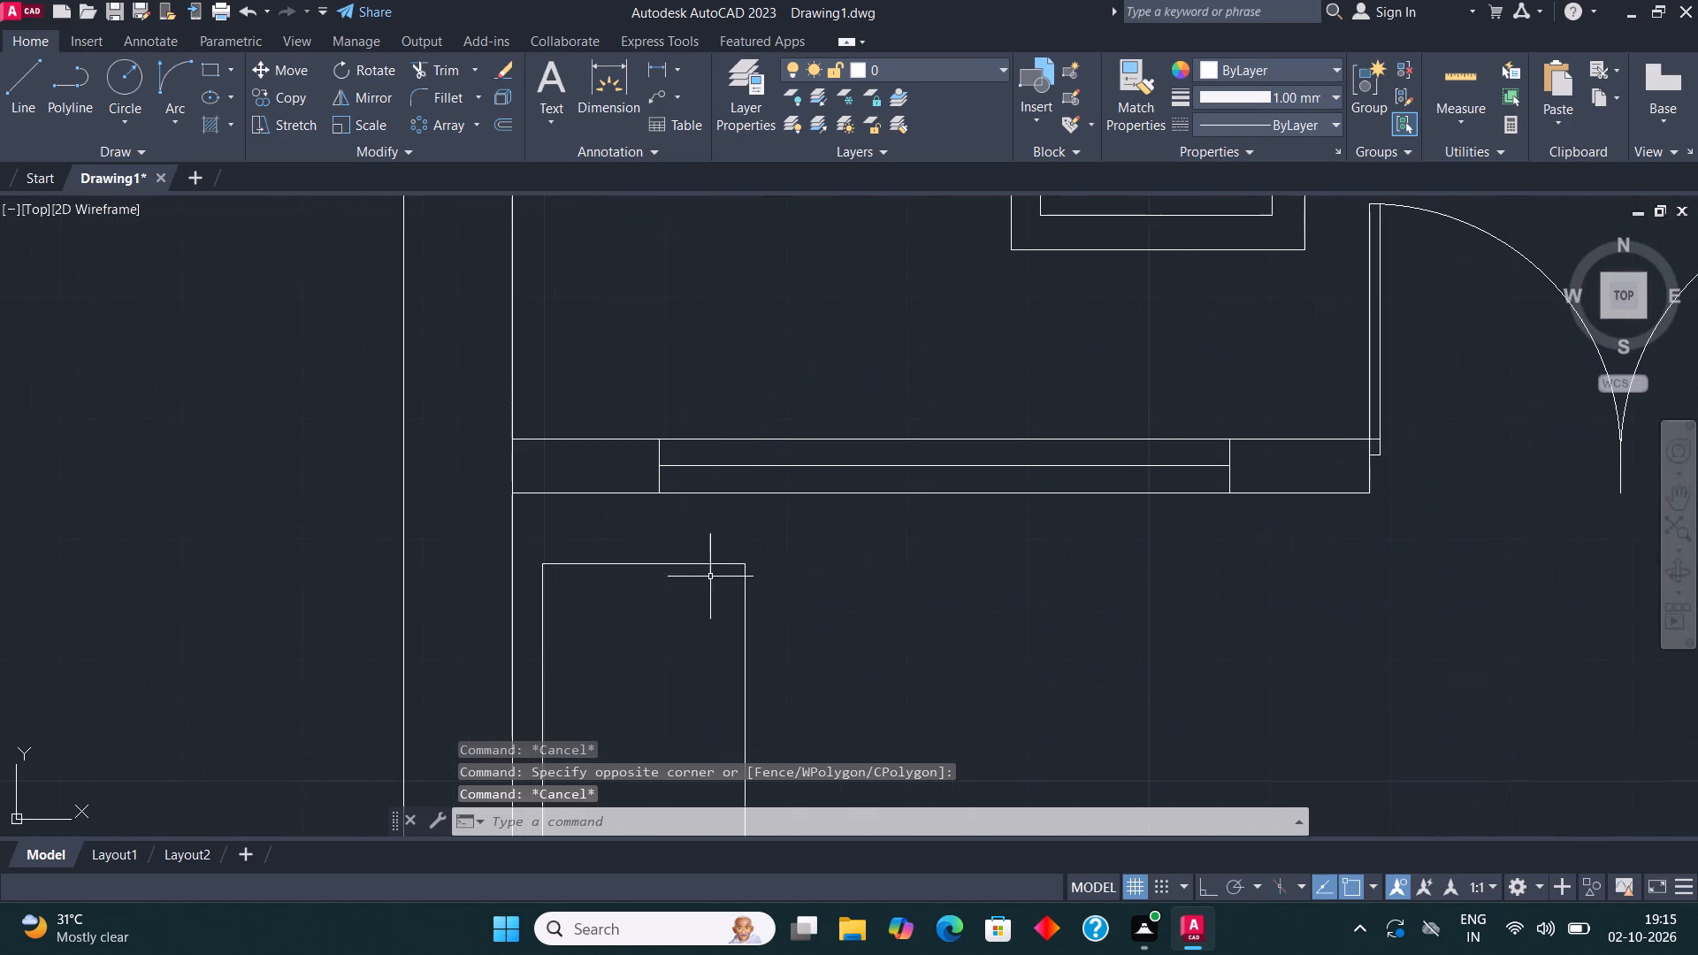
{"action": "left_click", "coordinate": [632, 518]}
{"action": "left_click", "coordinate": [1310, 399]}
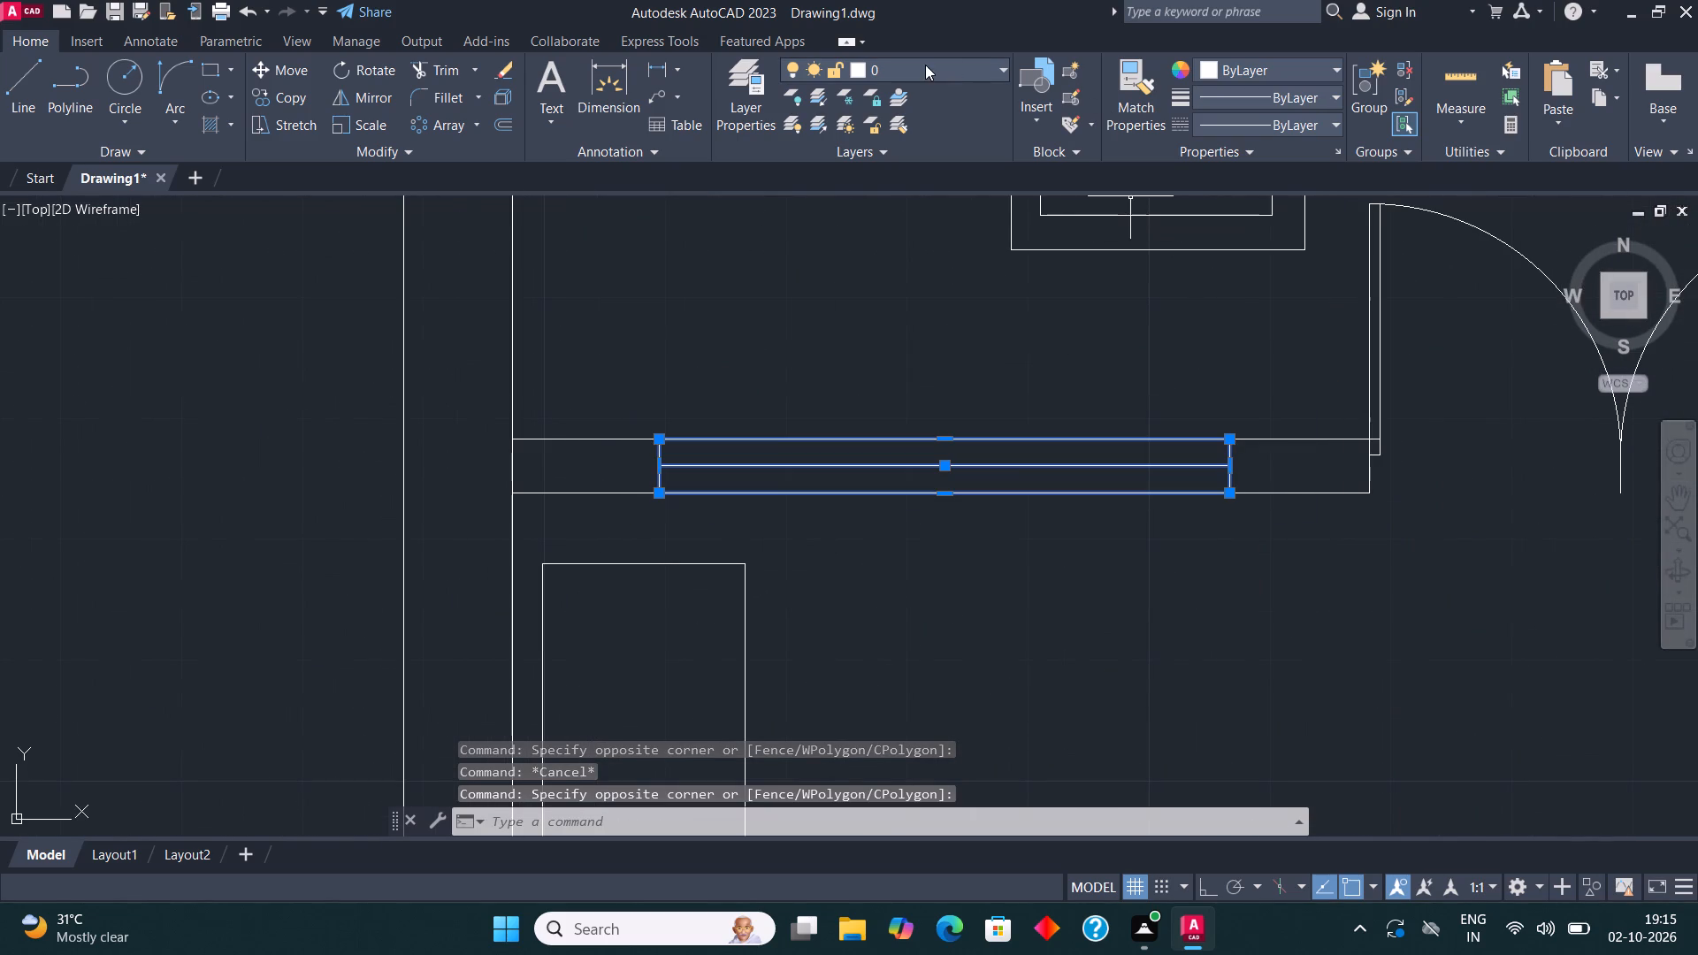
{"action": "left_click", "coordinate": [925, 65]}
{"action": "left_click", "coordinate": [907, 195]}
{"action": "scroll", "coordinate": [791, 551], "scroll_direction": "down", "scroll_amount": 3}
{"action": "key", "text": "Escape"}
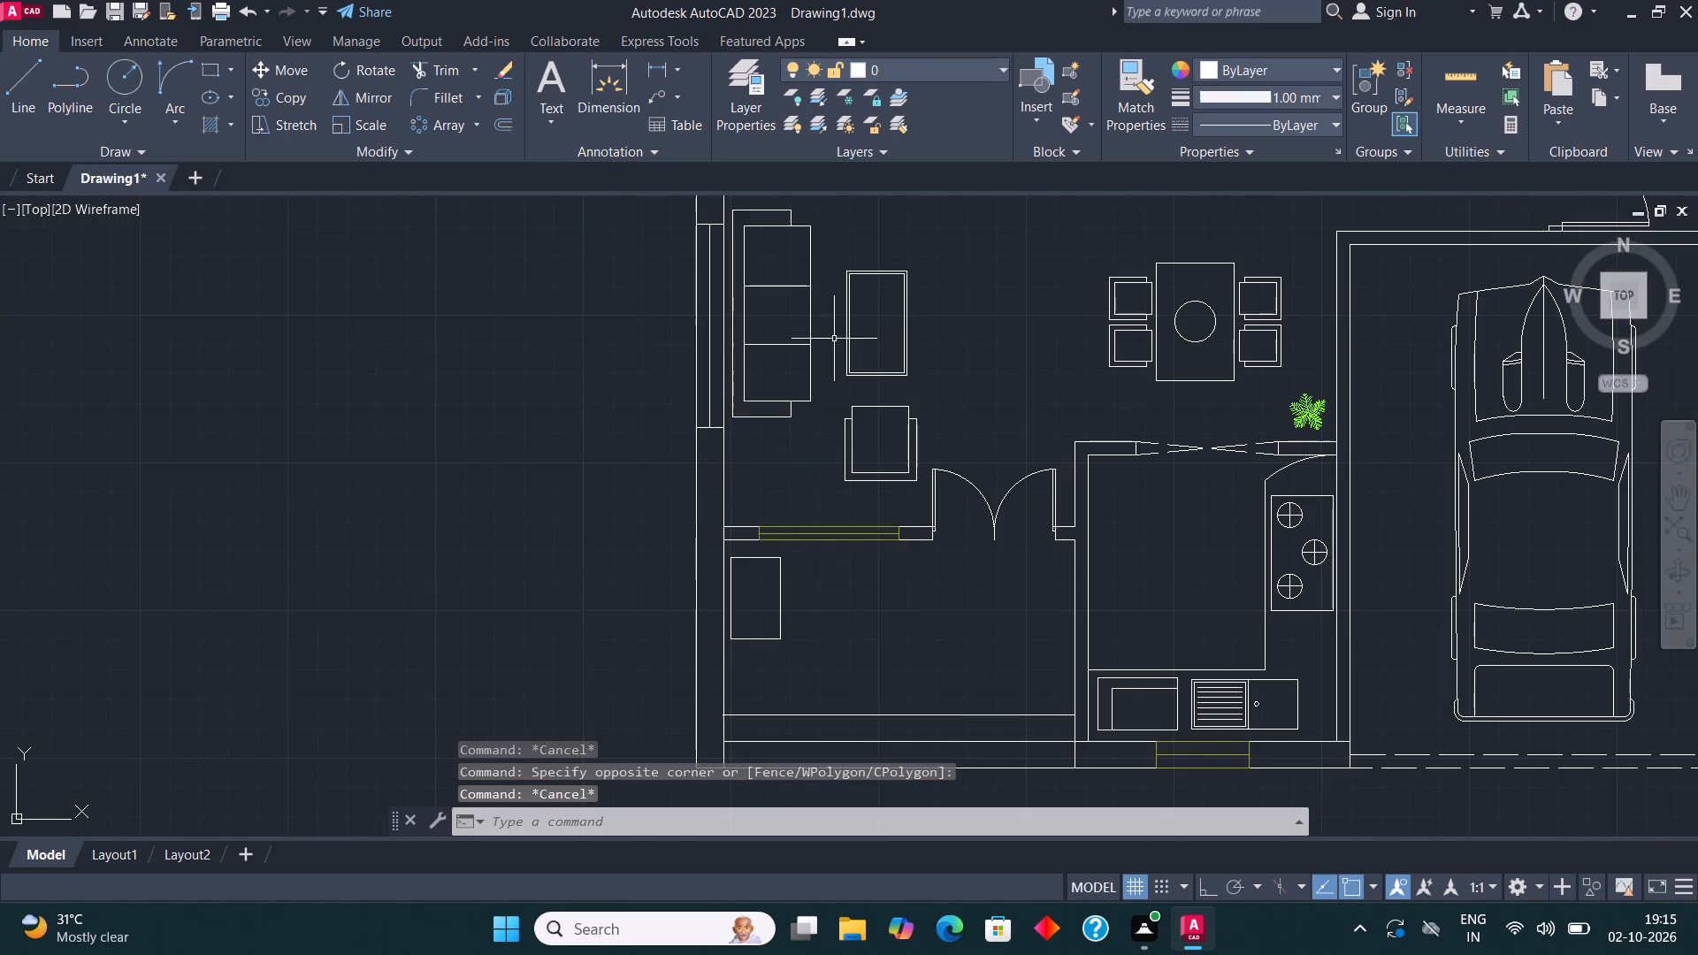
Assign the window in the left outer wall behind the left unit's living room sofa to the window layer.
{"action": "middle_click_drag", "start_coordinate": [913, 407], "coordinate": [934, 568]}
{"action": "scroll", "coordinate": [679, 589], "scroll_direction": "up", "scroll_amount": 1}
{"action": "left_click", "coordinate": [711, 625]}
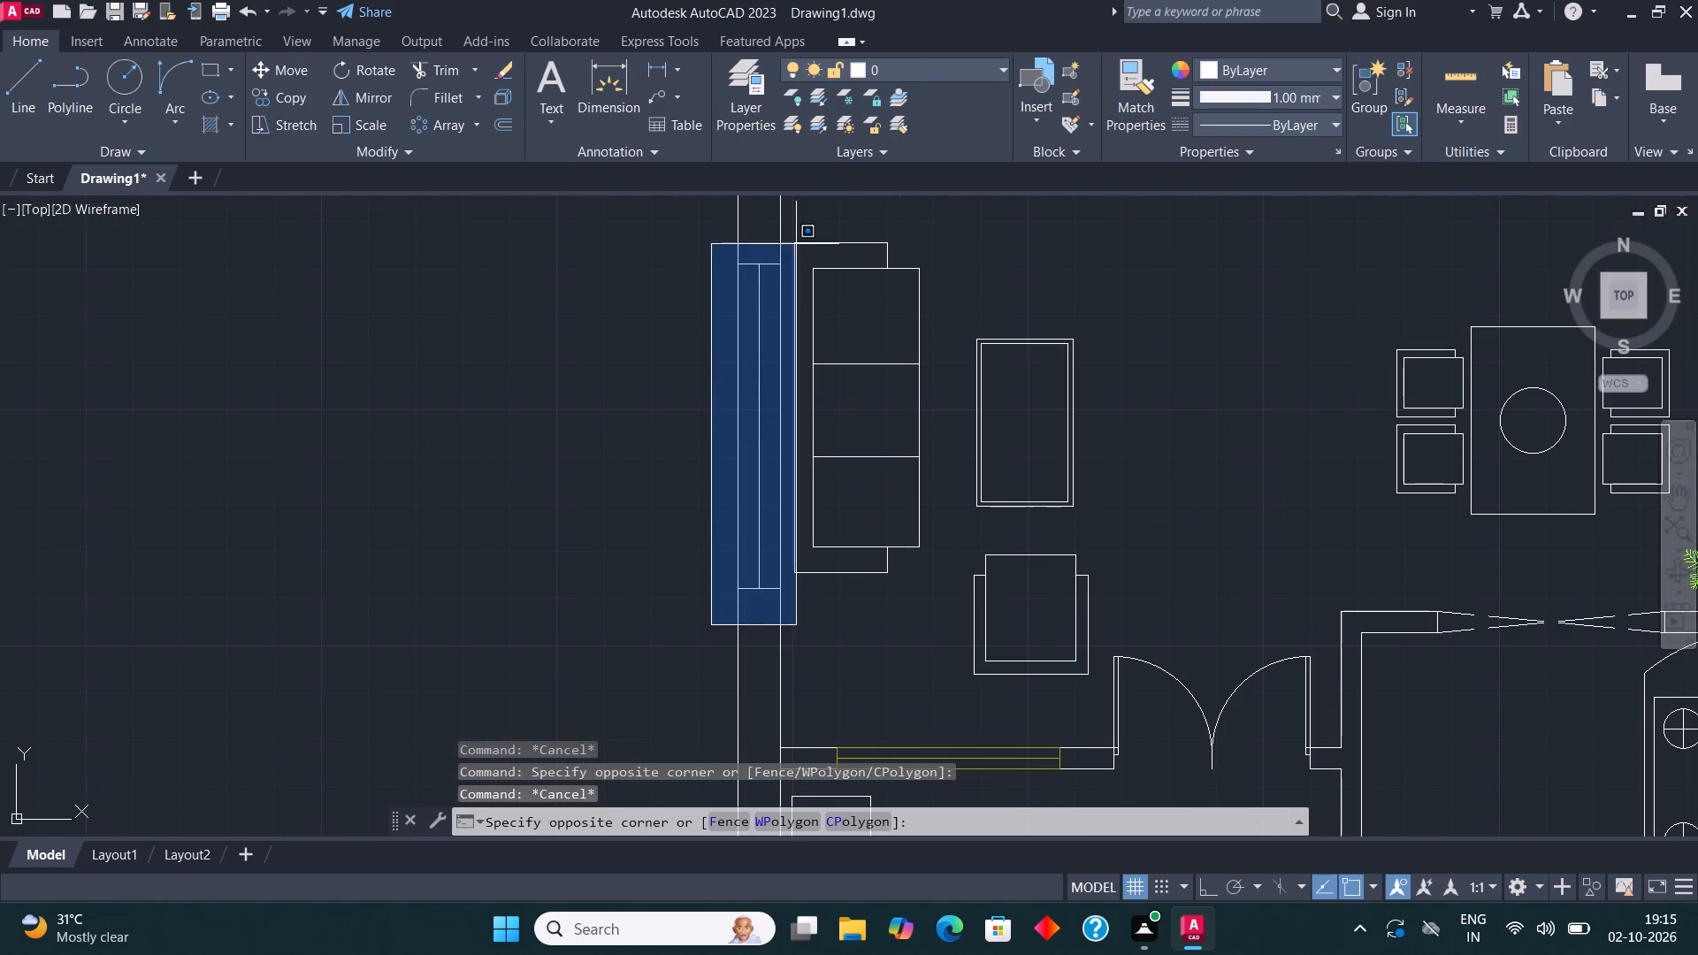
{"action": "left_click", "coordinate": [784, 237]}
{"action": "left_click", "coordinate": [906, 71]}
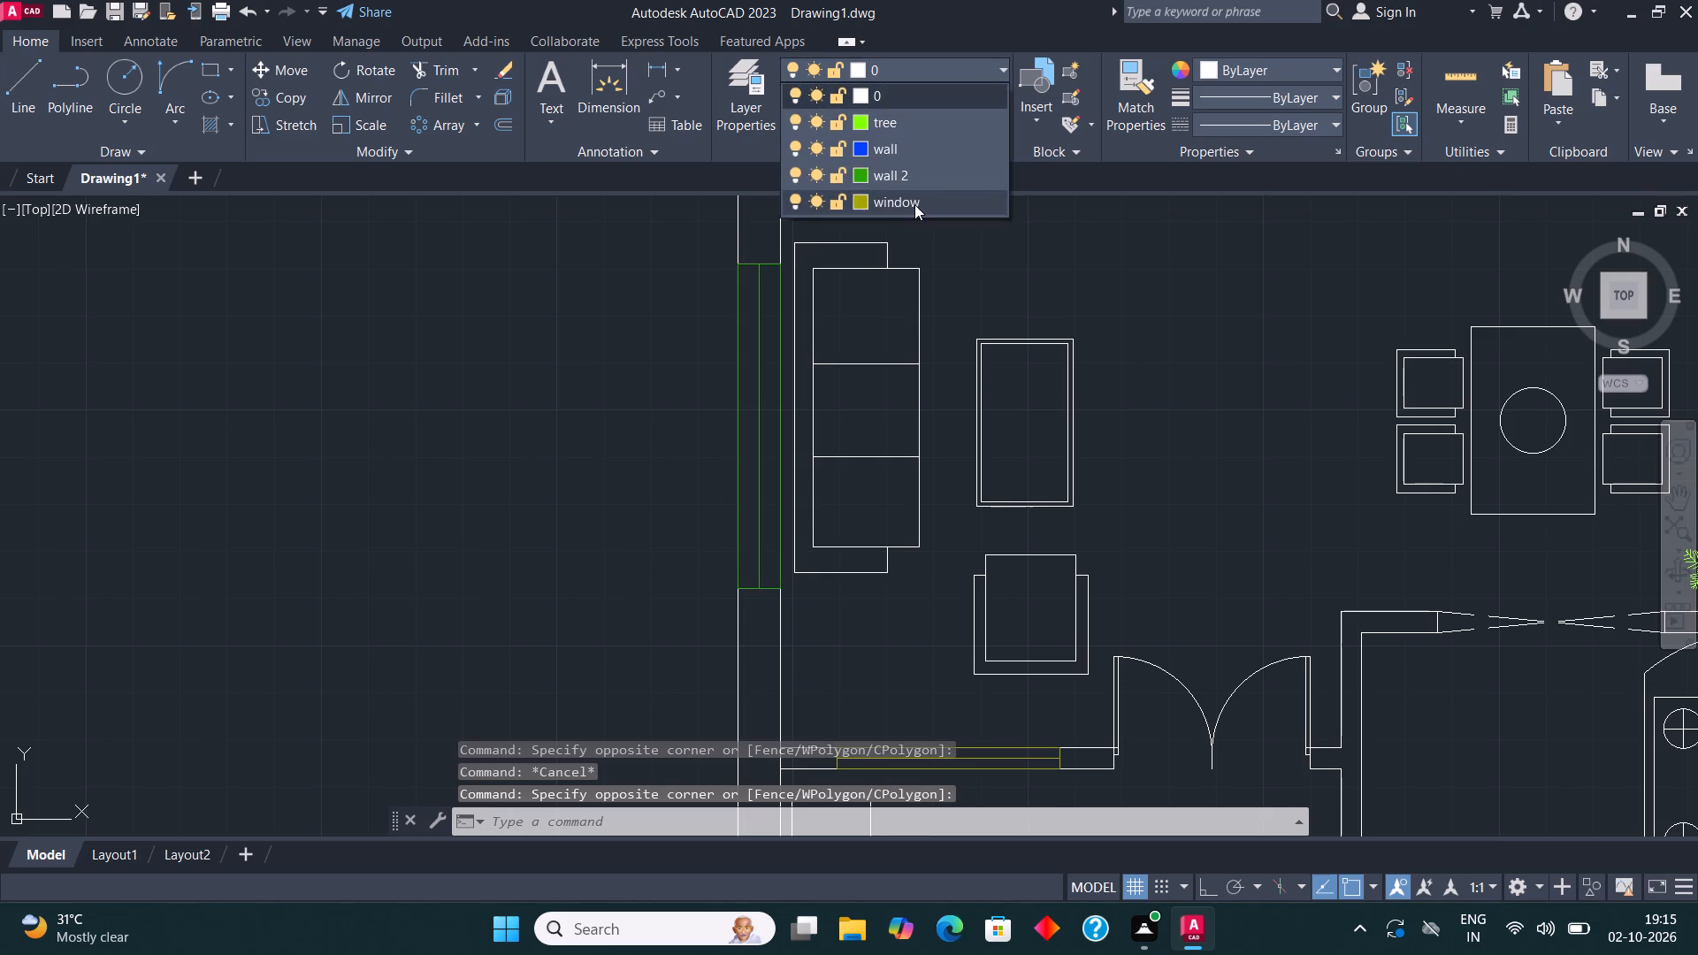
{"action": "left_click", "coordinate": [914, 204]}
{"action": "key", "text": "Escape"}
Assign the window behind the toilet in the left unit's lower bathroom, in the left outer wall, to the window layer.
{"action": "middle_click_drag", "start_coordinate": [696, 485], "coordinate": [695, 694]}
{"action": "middle_click_drag", "start_coordinate": [842, 416], "coordinate": [821, 611]}
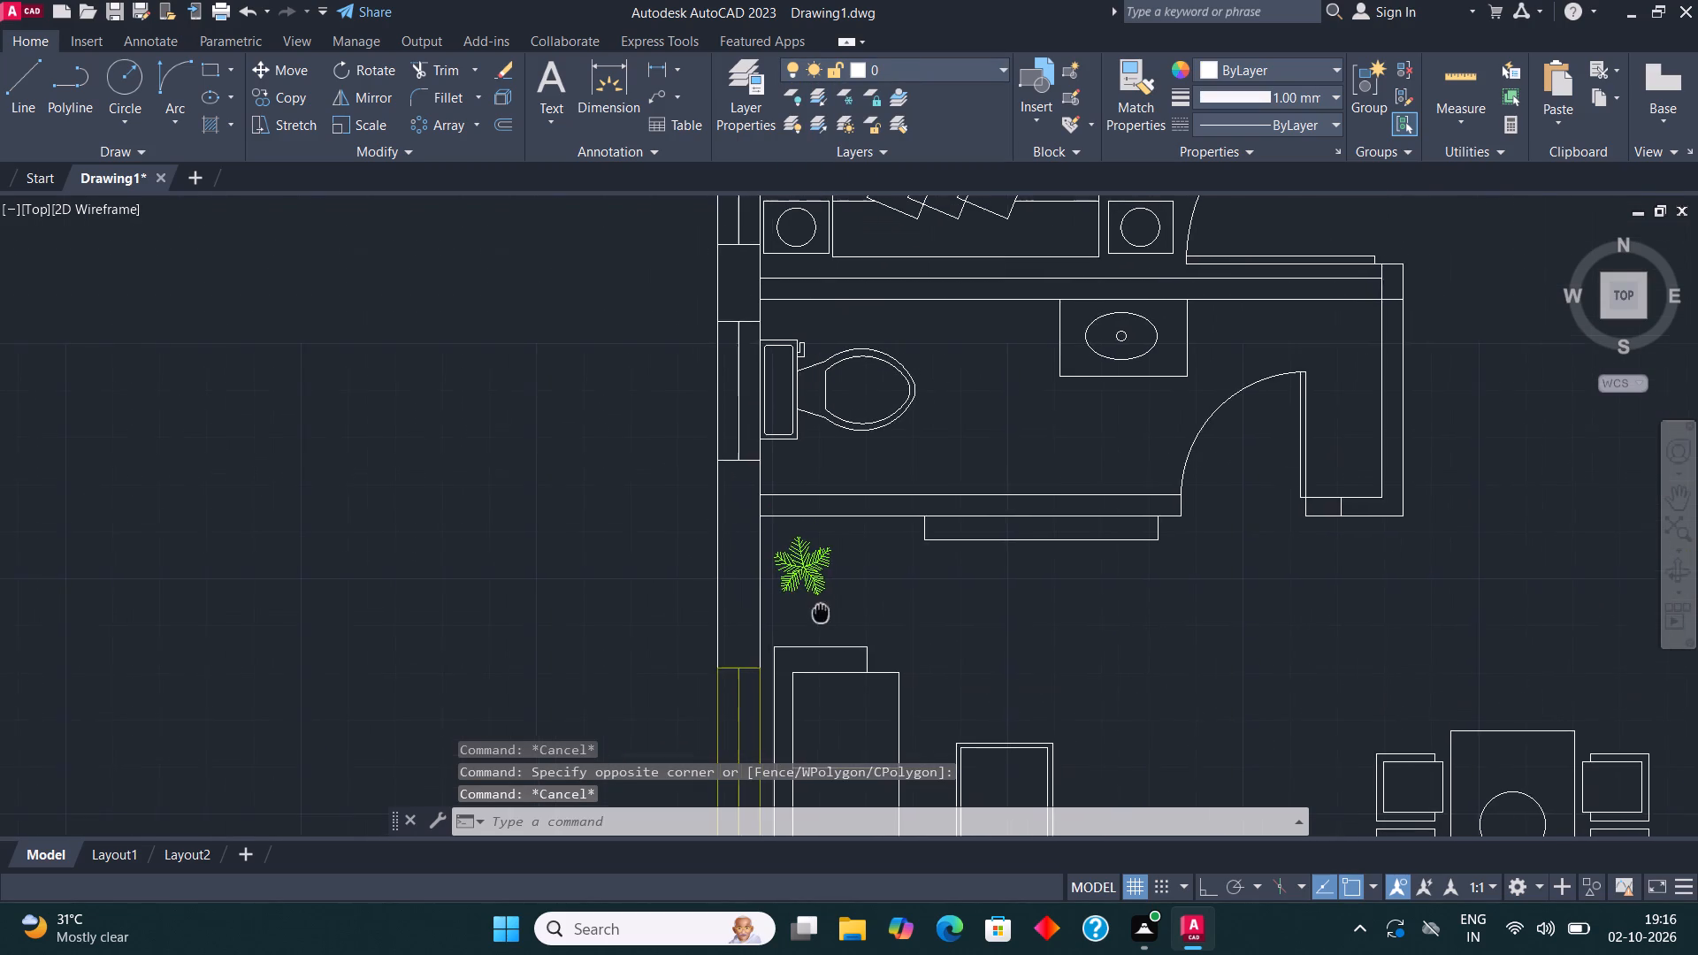
{"action": "middle_click_drag", "start_coordinate": [786, 394], "coordinate": [786, 500]}
{"action": "left_click", "coordinate": [703, 585]}
{"action": "left_click", "coordinate": [775, 409]}
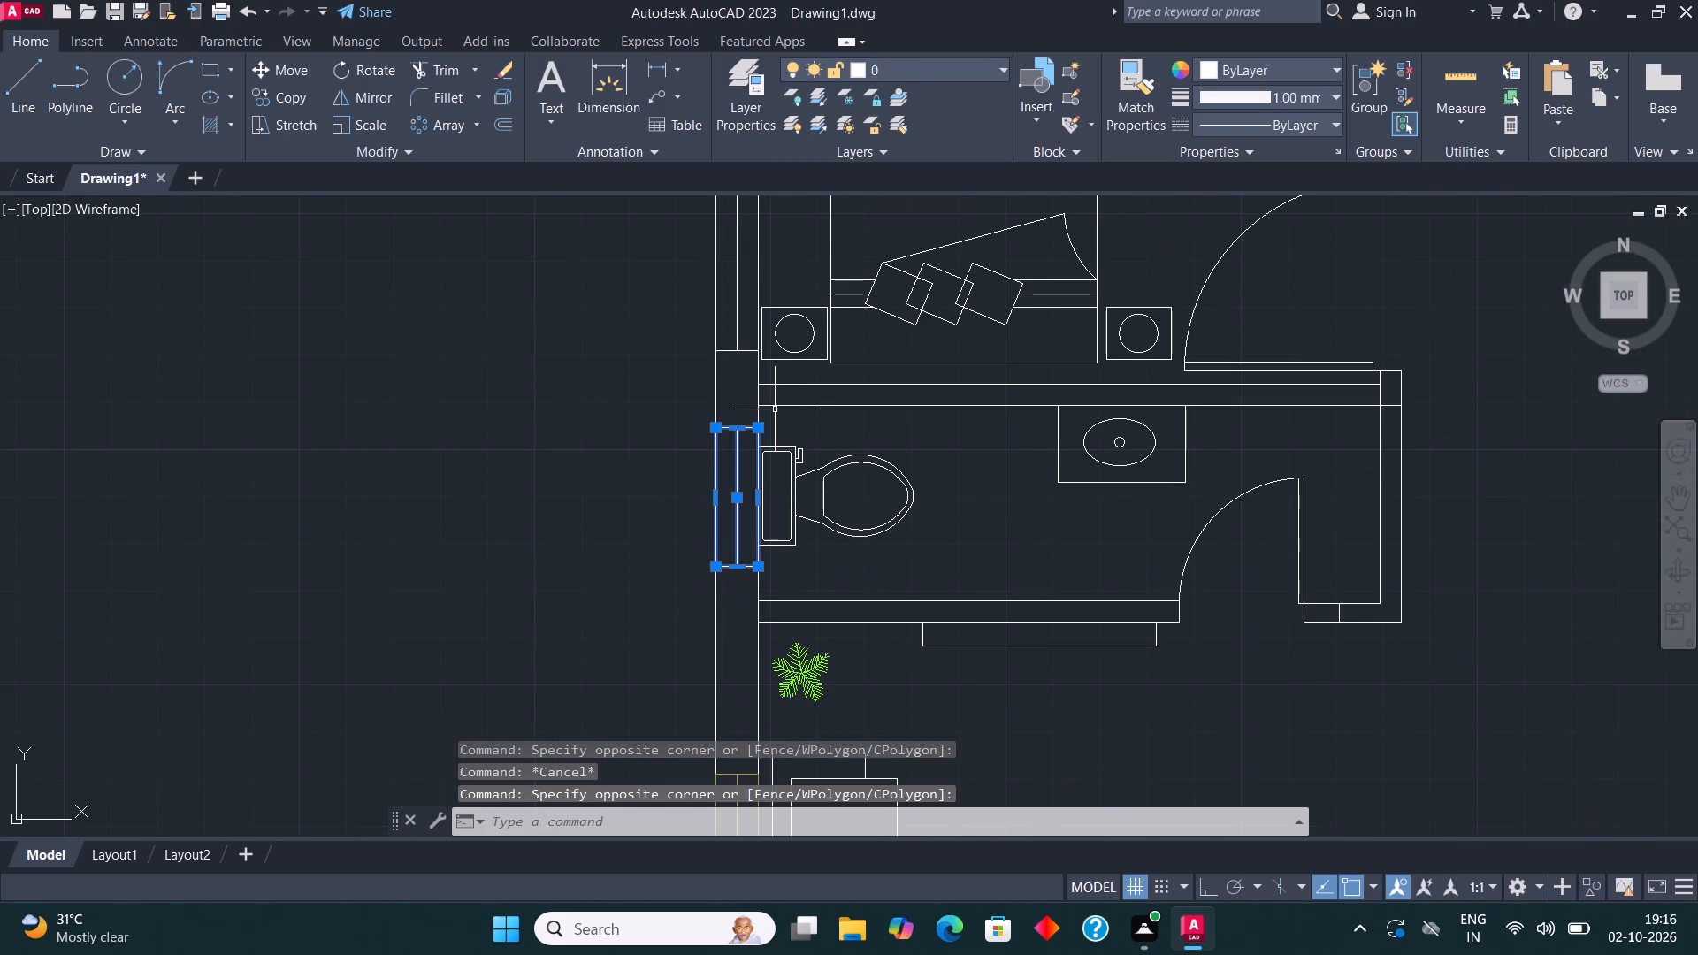
{"action": "left_click", "coordinate": [921, 63]}
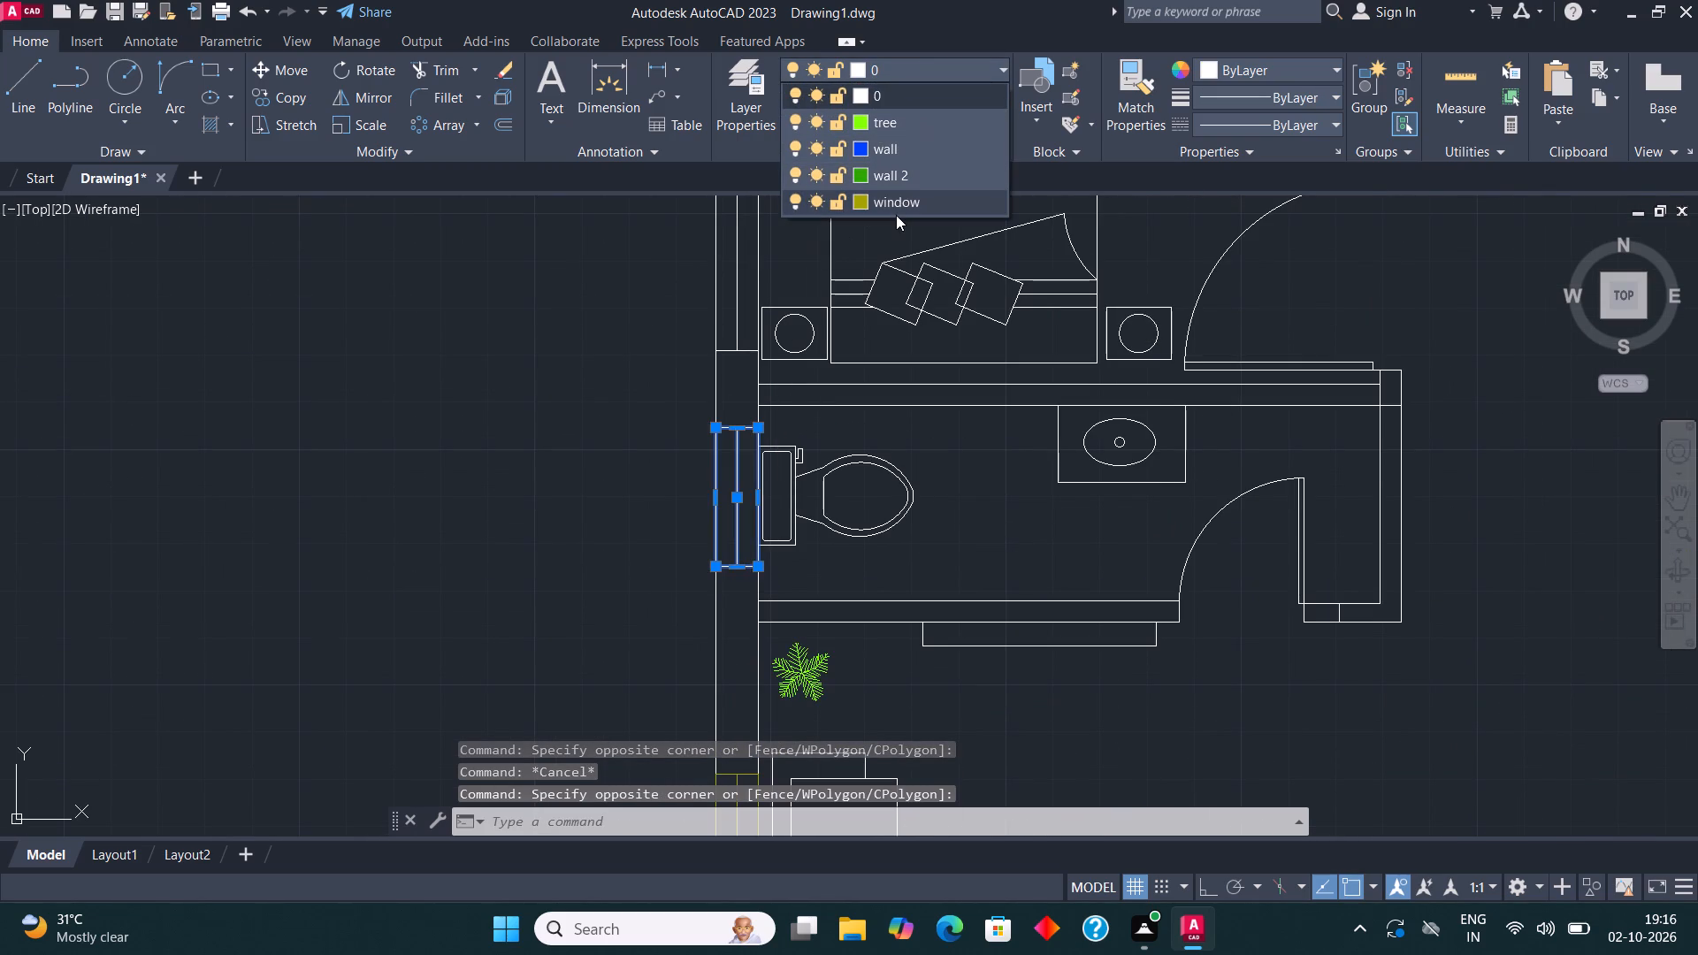
{"action": "left_click", "coordinate": [892, 209]}
{"action": "key", "text": "Escape"}
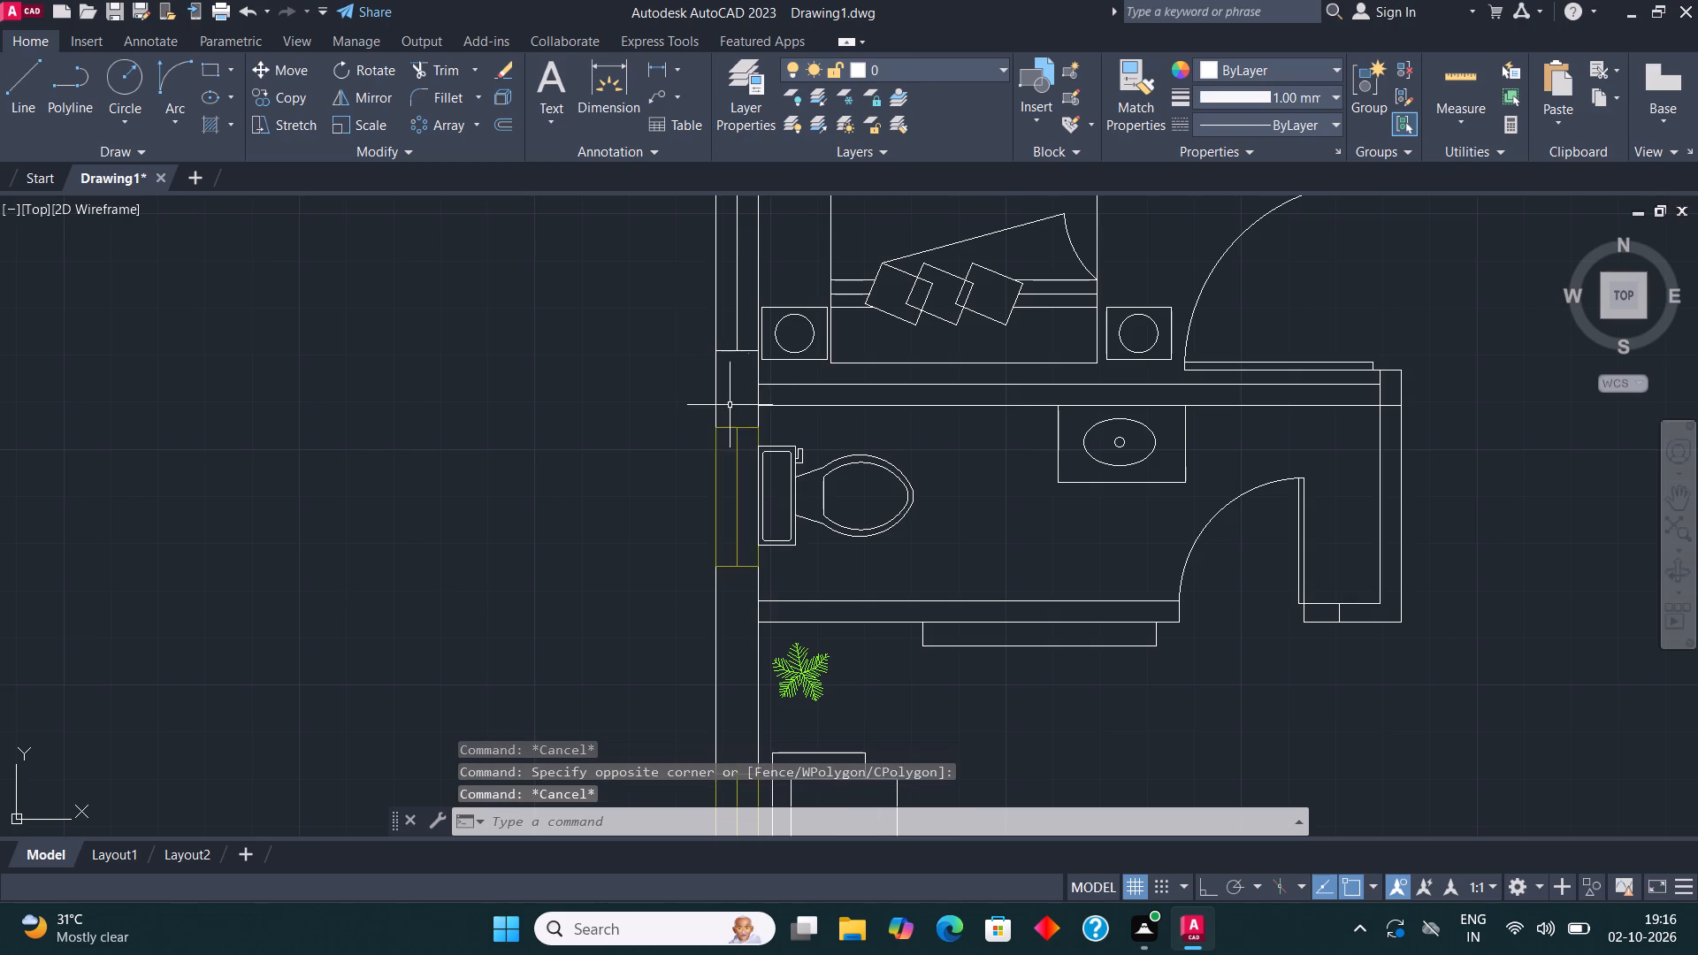
Assign the window beside the bed in the left unit's corner bedroom, in the left outer wall, to the window layer.
{"action": "middle_click_drag", "start_coordinate": [823, 438], "coordinate": [820, 705]}
{"action": "left_click", "coordinate": [692, 630]}
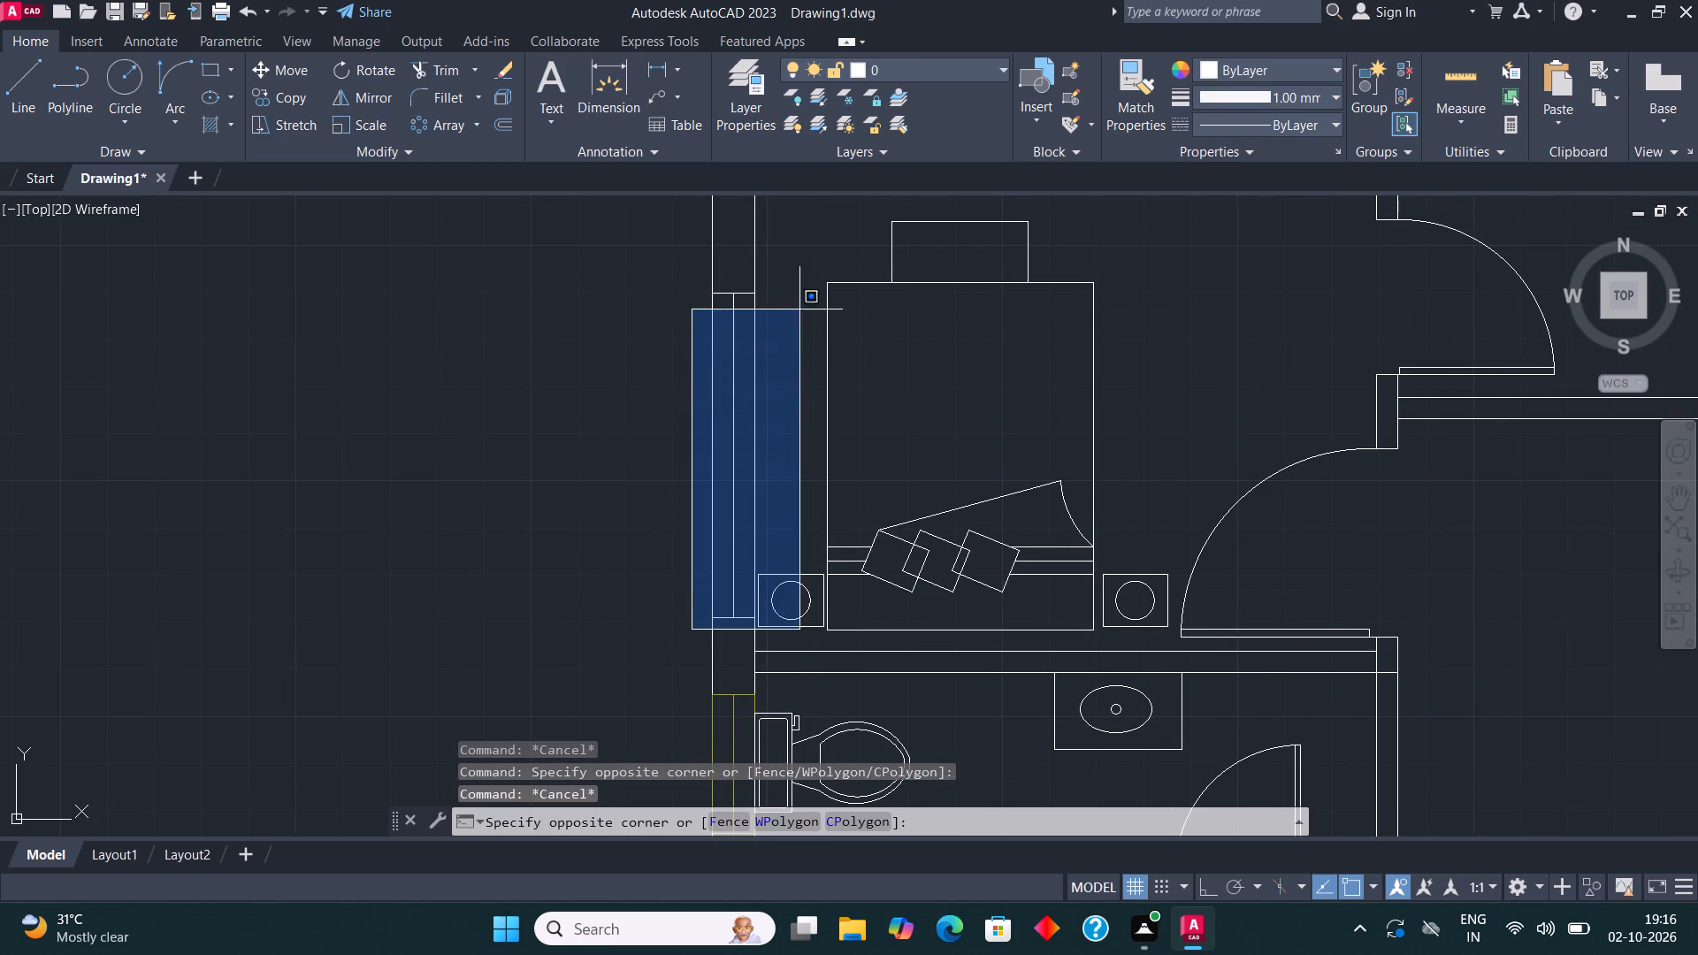
{"action": "left_click", "coordinate": [763, 289]}
{"action": "left_click", "coordinate": [968, 66]}
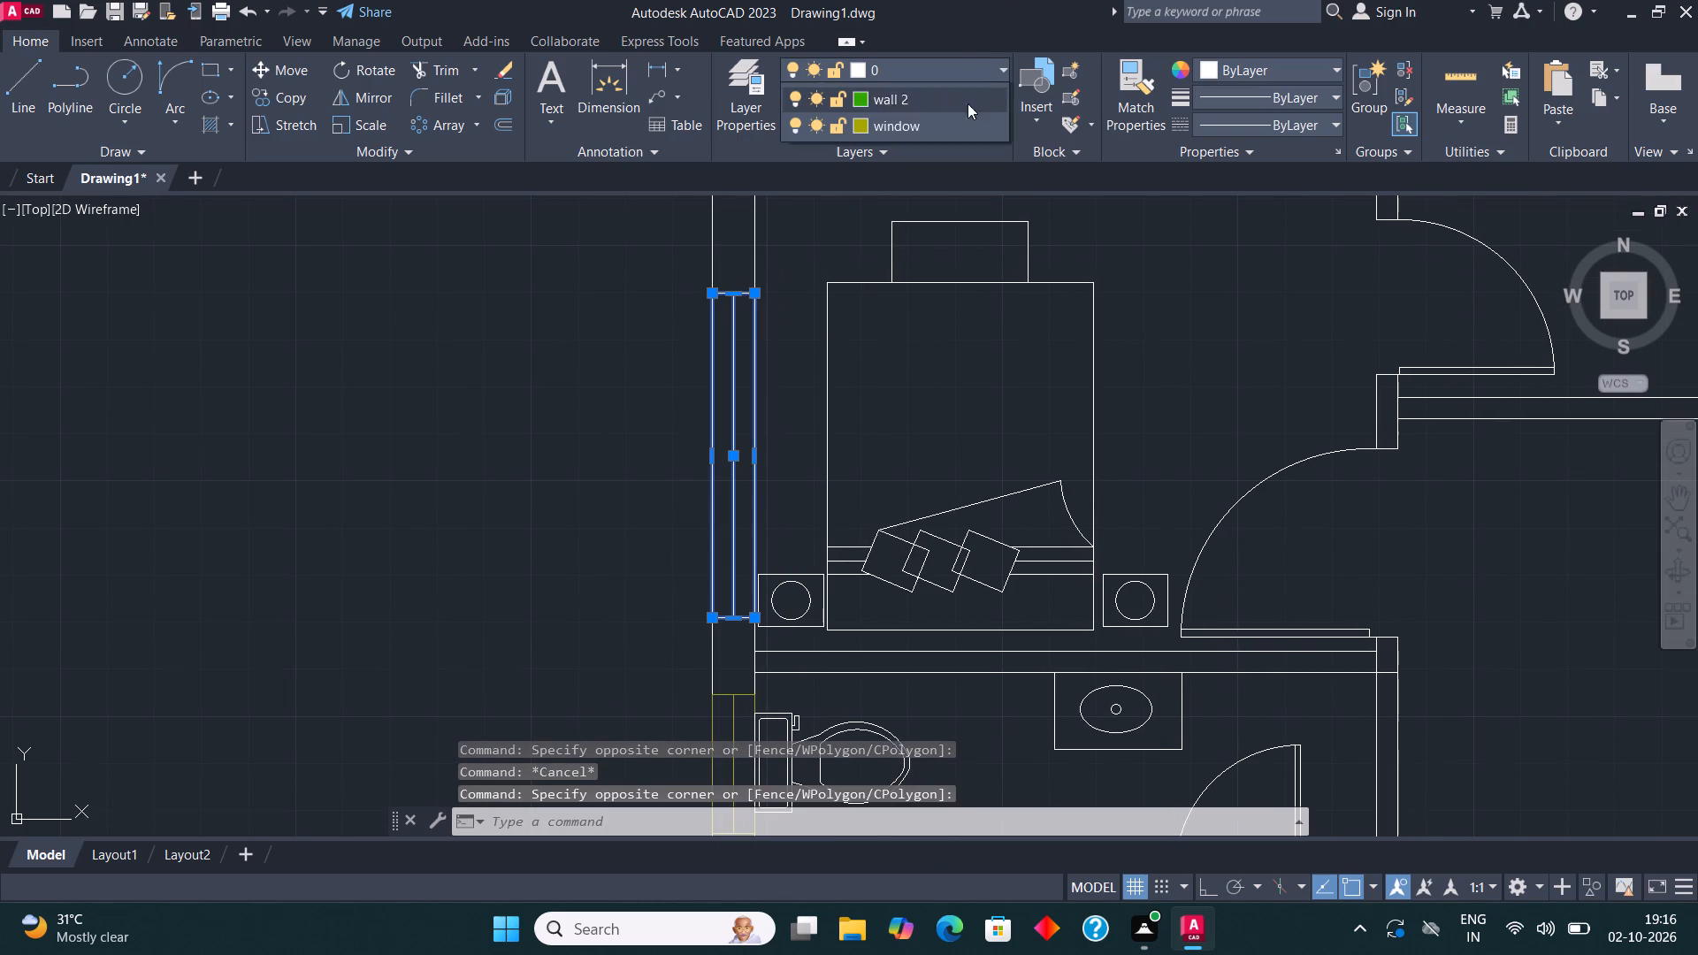
{"action": "left_click", "coordinate": [962, 199]}
{"action": "key", "text": "Escape"}
Assign the window behind the toilet in the left unit's upper bathroom, in the top outer wall, to the window layer.
{"action": "middle_click_drag", "start_coordinate": [888, 546], "coordinate": [863, 656]}
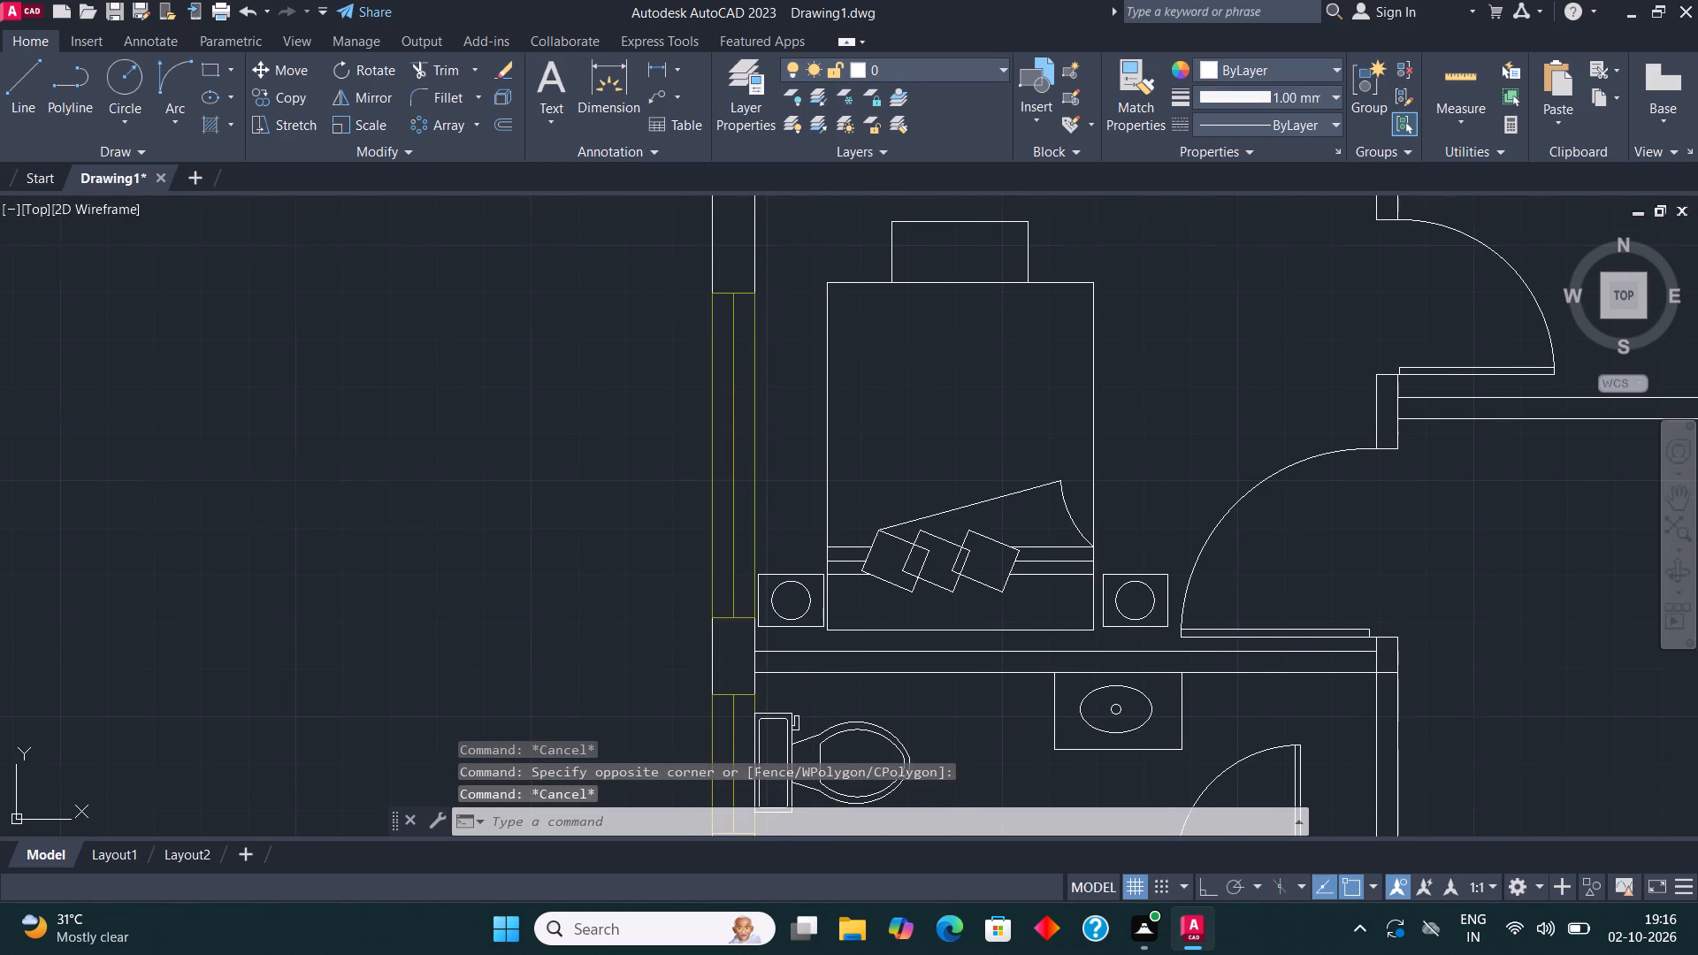
{"action": "middle_click_drag", "start_coordinate": [863, 656], "coordinate": [854, 688]}
{"action": "scroll", "coordinate": [795, 624], "scroll_direction": "down", "scroll_amount": 2}
{"action": "middle_click_drag", "start_coordinate": [888, 440], "coordinate": [763, 333]}
{"action": "scroll", "coordinate": [1025, 269], "scroll_direction": "up", "scroll_amount": 3}
{"action": "left_click", "coordinate": [607, 474]}
{"action": "left_click", "coordinate": [894, 357]}
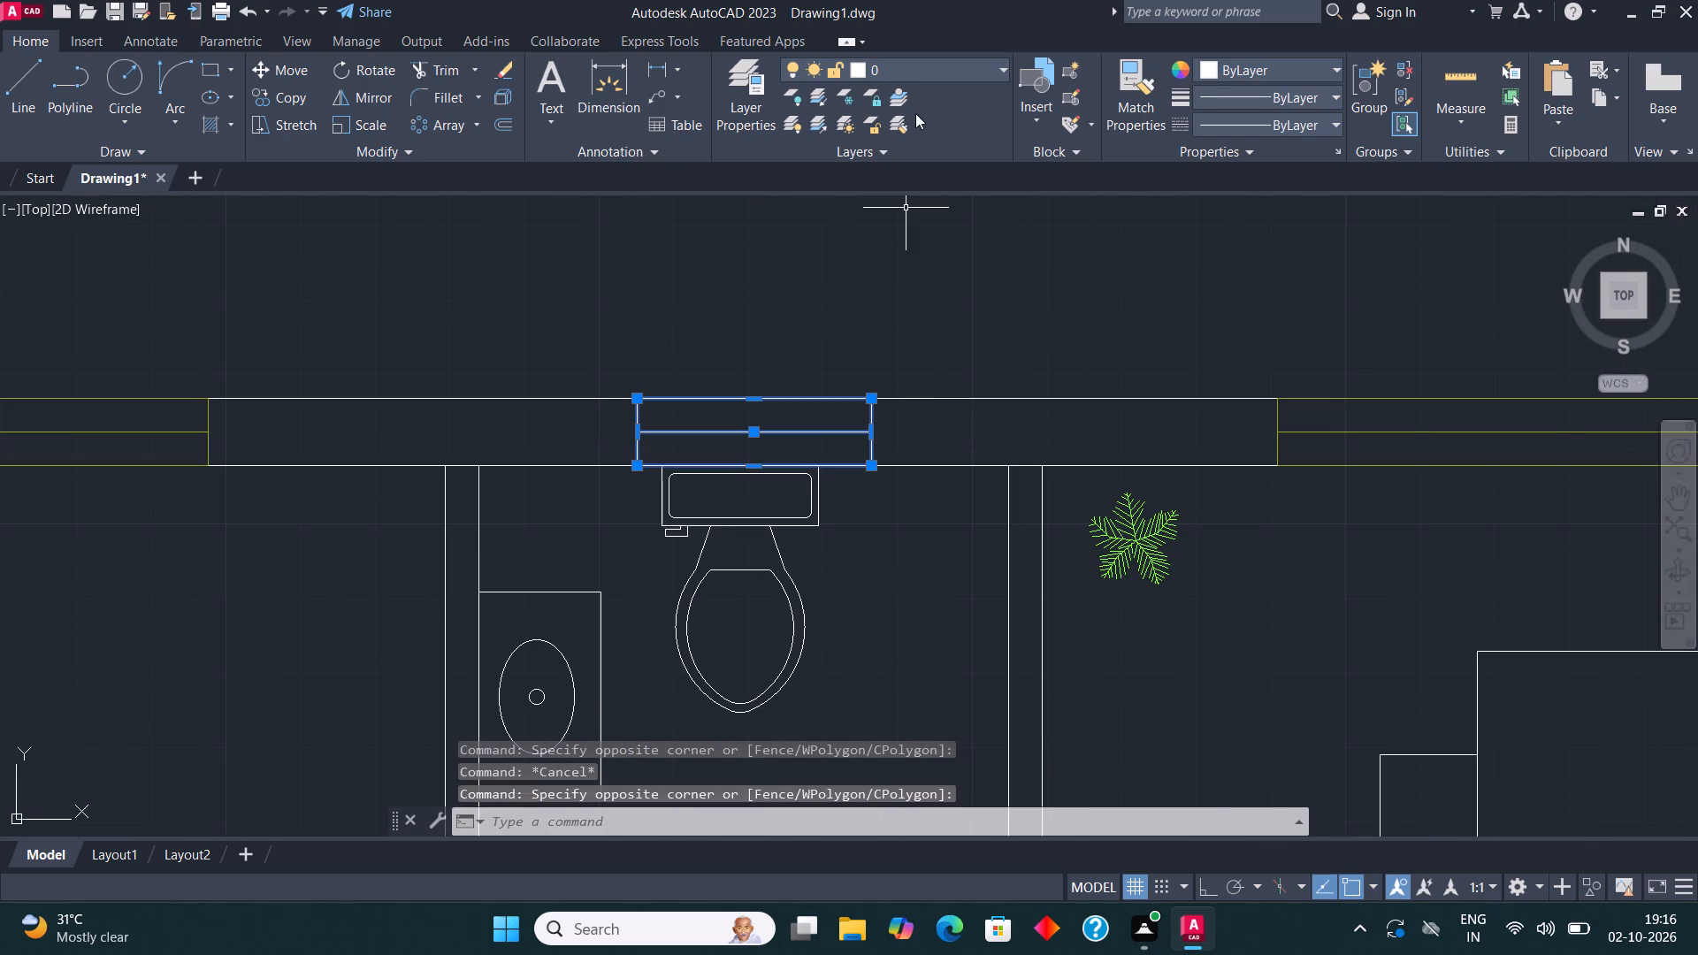
{"action": "left_click", "coordinate": [920, 75]}
{"action": "left_click", "coordinate": [890, 202]}
{"action": "key", "text": "Escape"}
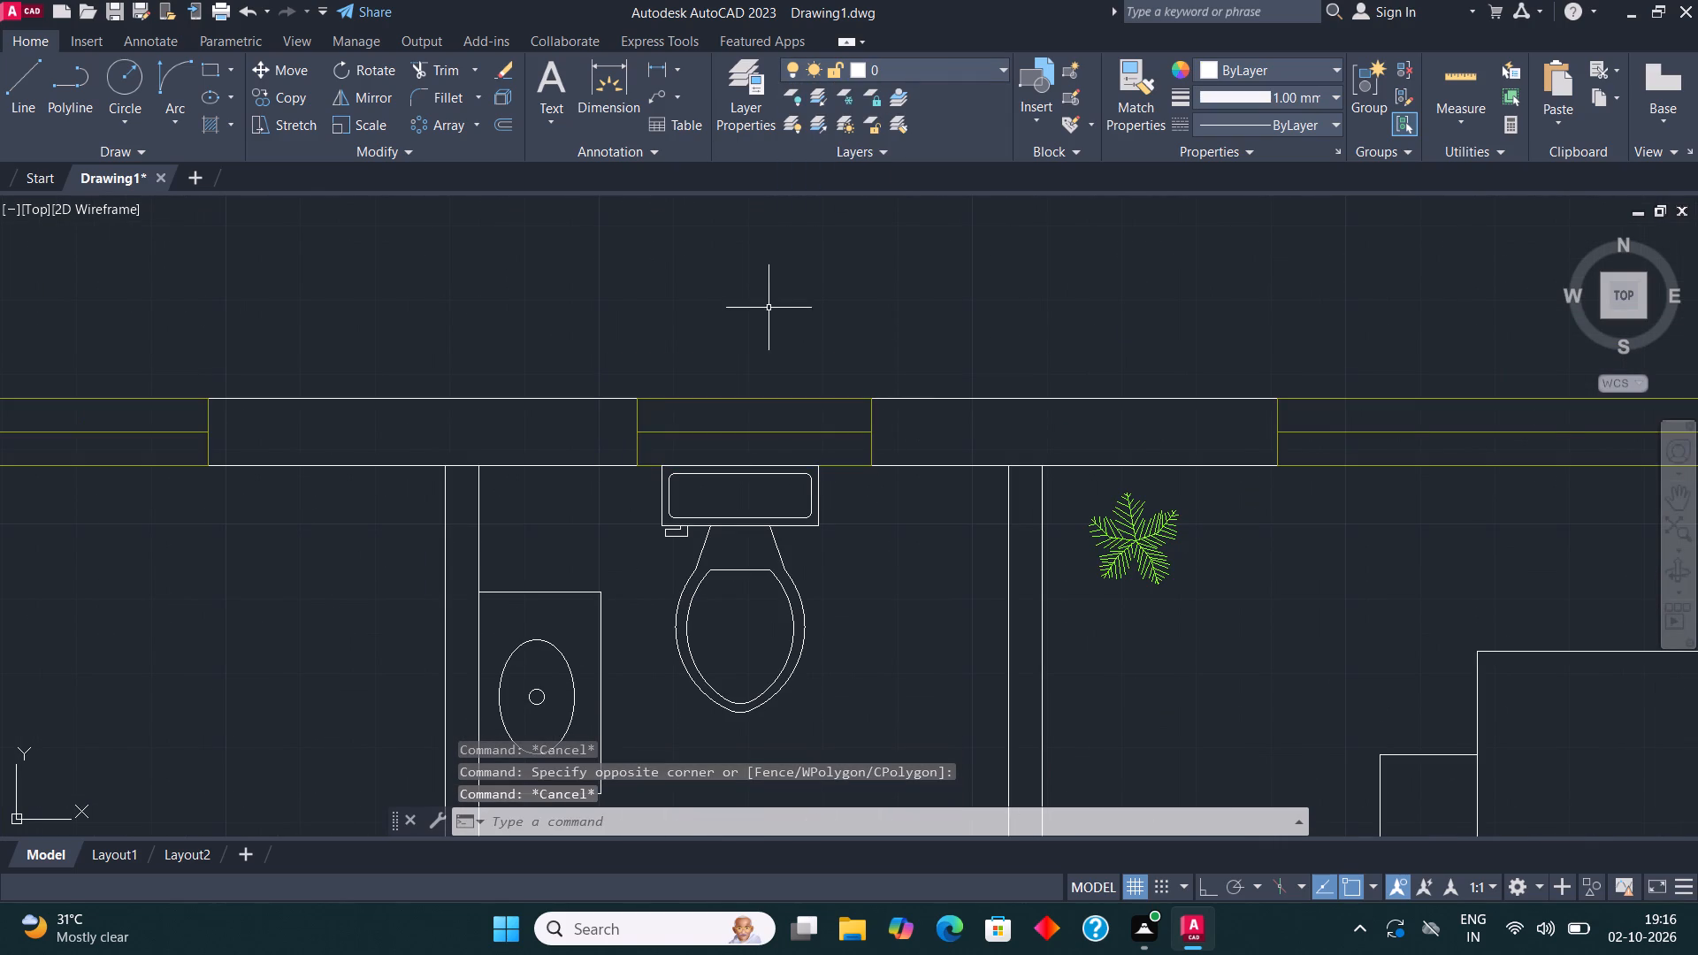
Use Select Similar on the door of the left unit's upper bathroom and assign all matching doors to the window layer.
{"action": "scroll", "coordinate": [834, 388], "scroll_direction": "down", "scroll_amount": 2}
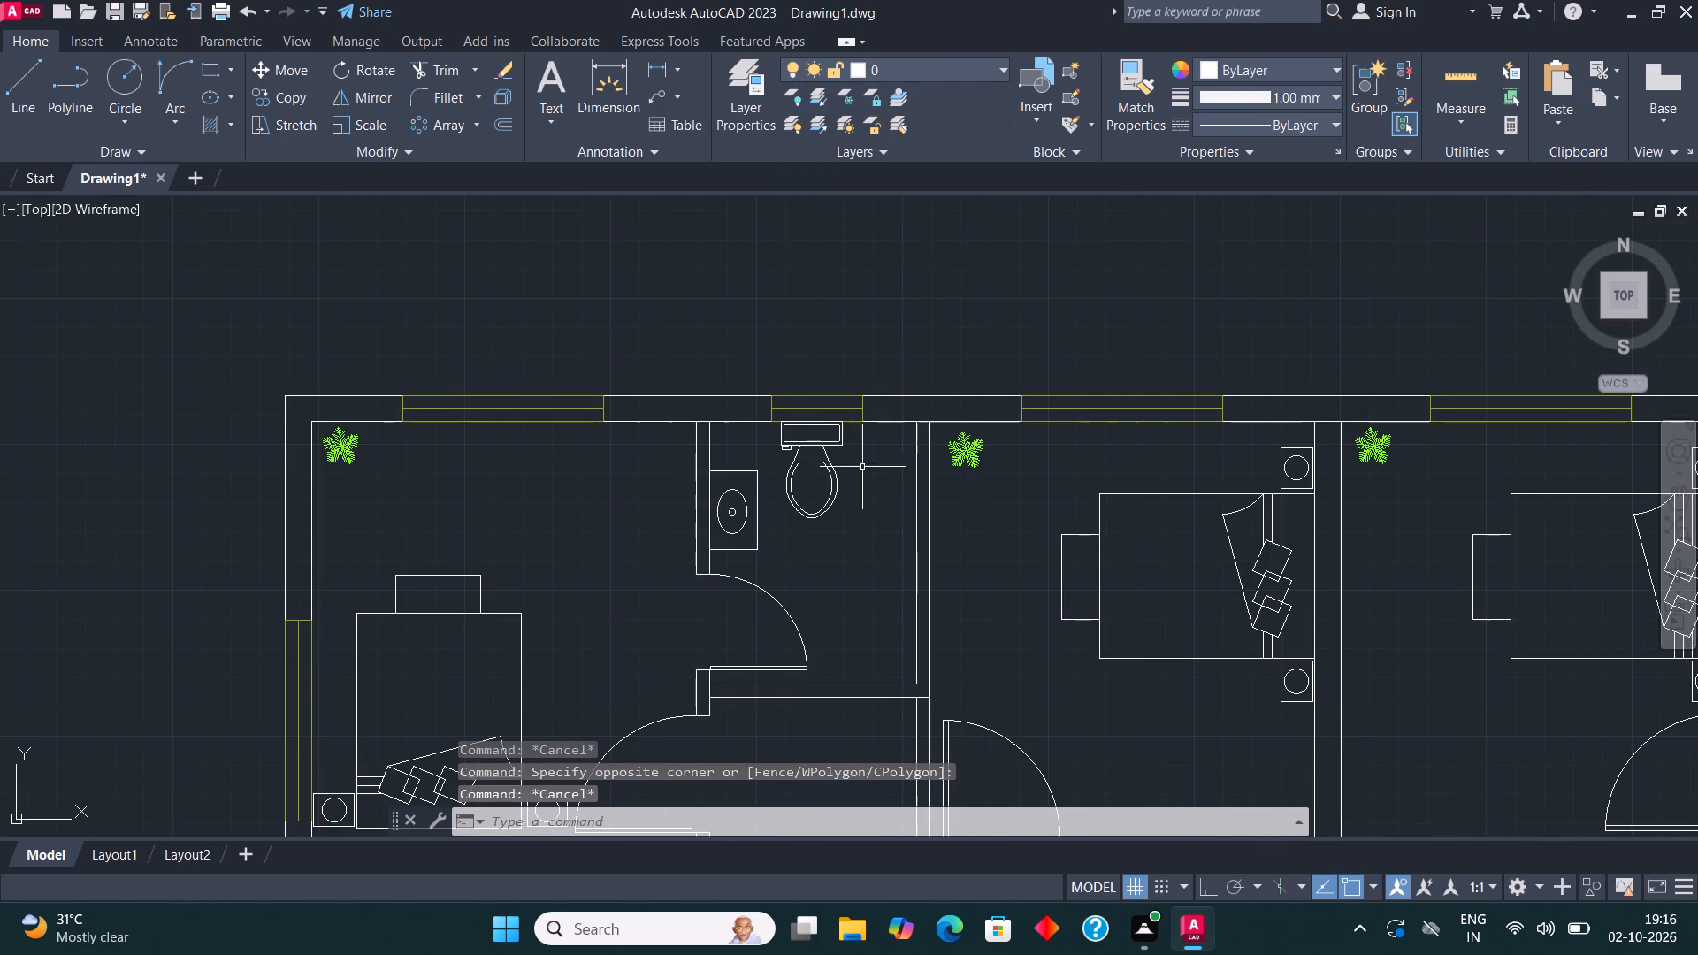
{"action": "scroll", "coordinate": [827, 458], "scroll_direction": "down", "scroll_amount": 1}
{"action": "middle_click_drag", "start_coordinate": [992, 469], "coordinate": [874, 258]}
{"action": "scroll", "coordinate": [884, 298], "scroll_direction": "down", "scroll_amount": 2}
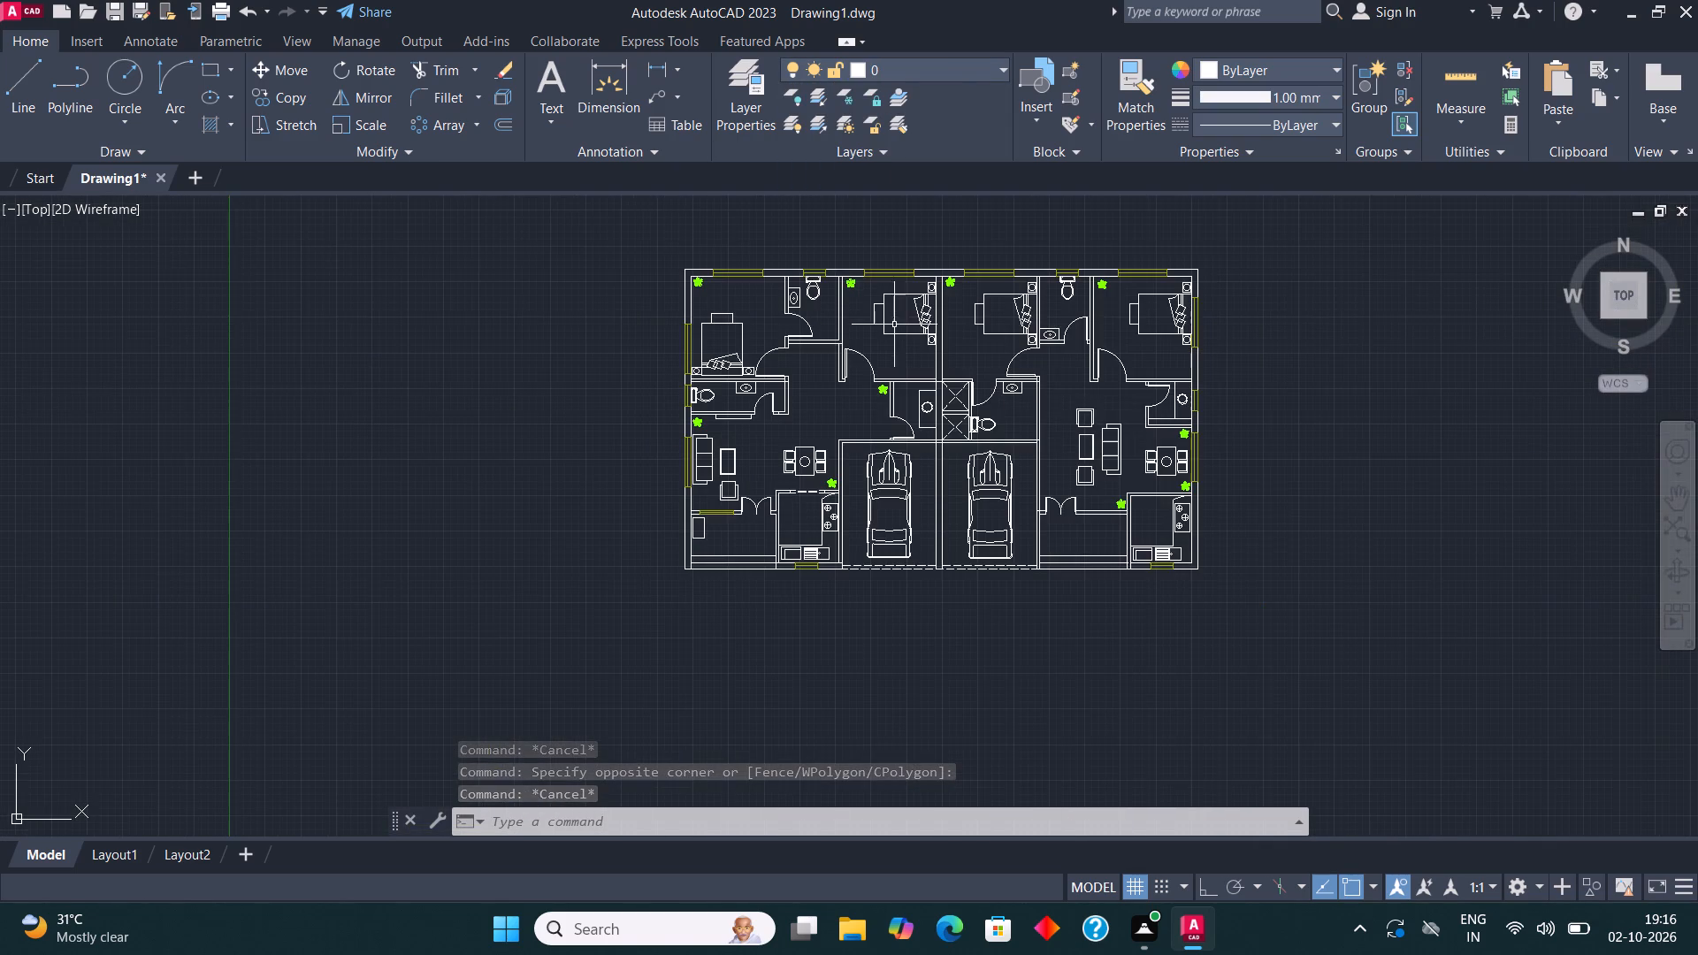
{"action": "scroll", "coordinate": [1098, 380], "scroll_direction": "up", "scroll_amount": 2}
{"action": "scroll", "coordinate": [1098, 380], "scroll_direction": "down", "scroll_amount": 1}
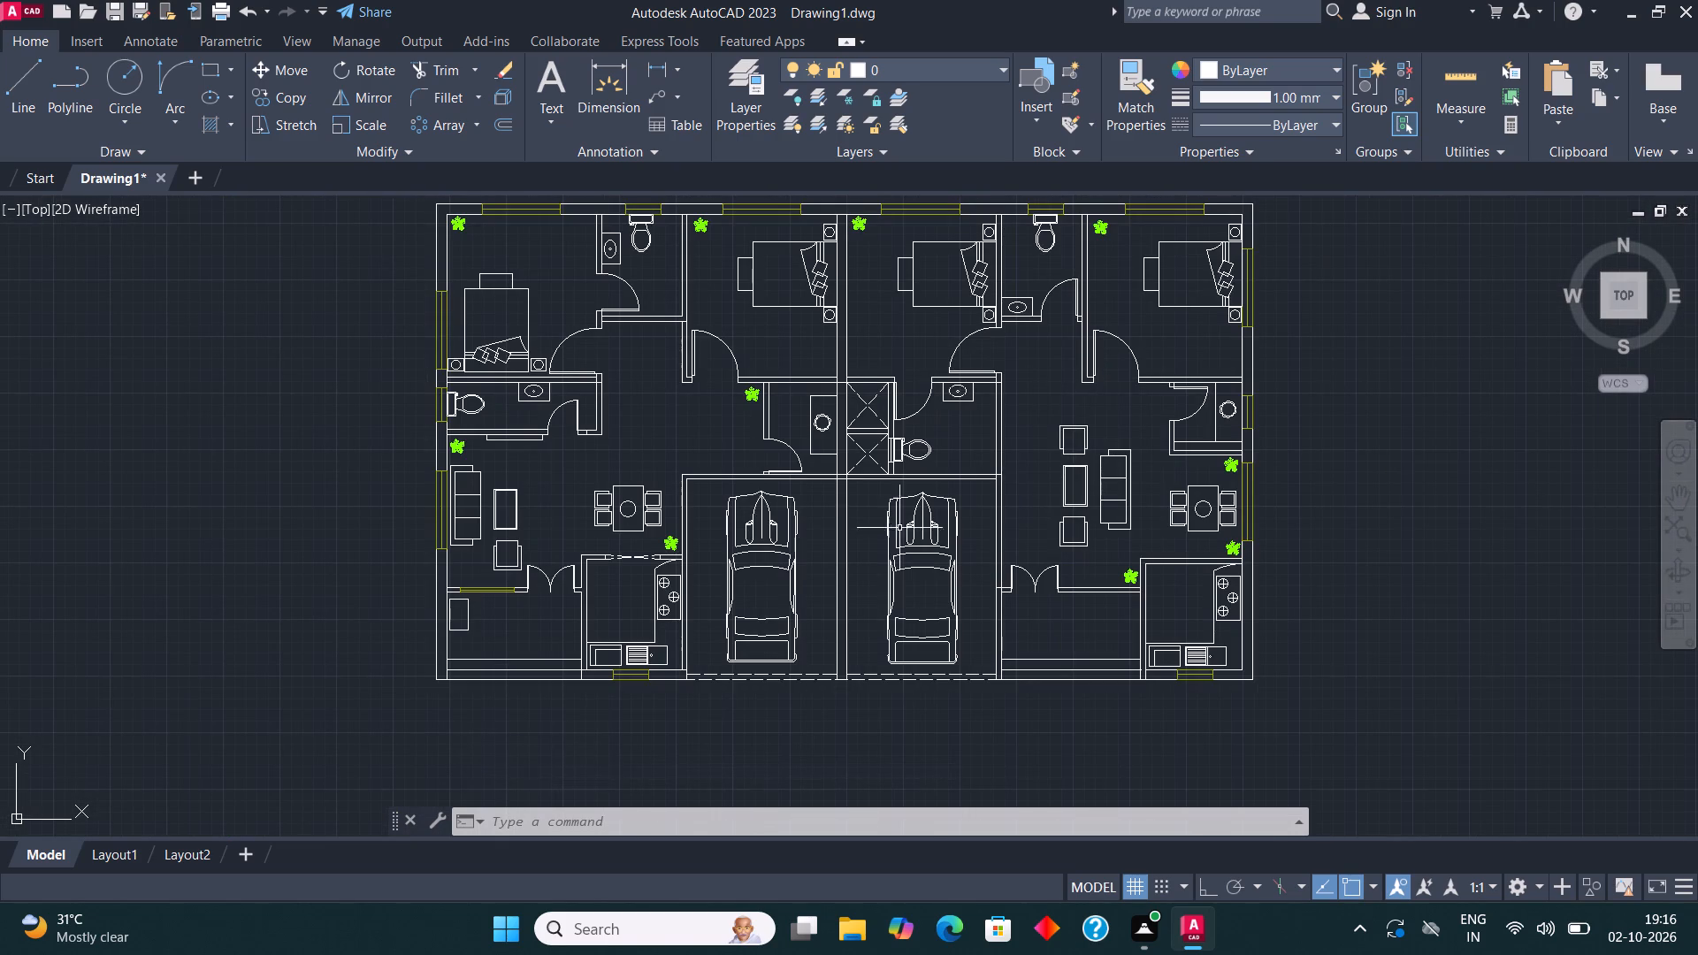
{"action": "middle_click_drag", "start_coordinate": [717, 510], "coordinate": [871, 570]}
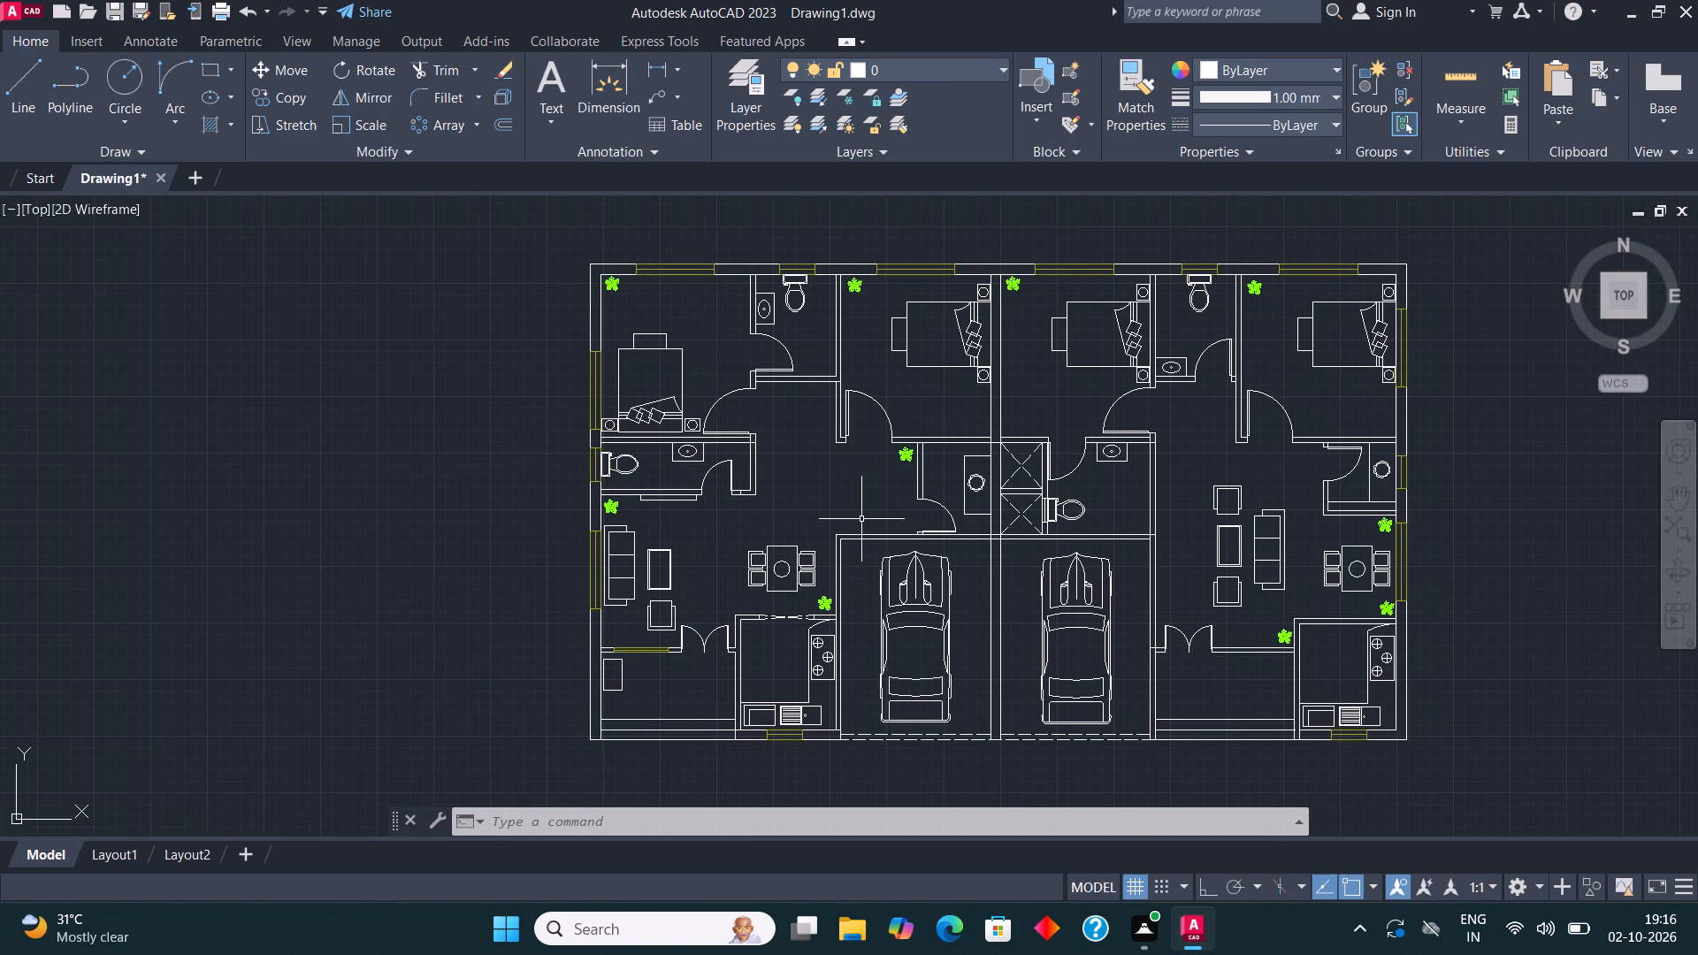
{"action": "scroll", "coordinate": [803, 318], "scroll_direction": "up", "scroll_amount": 3}
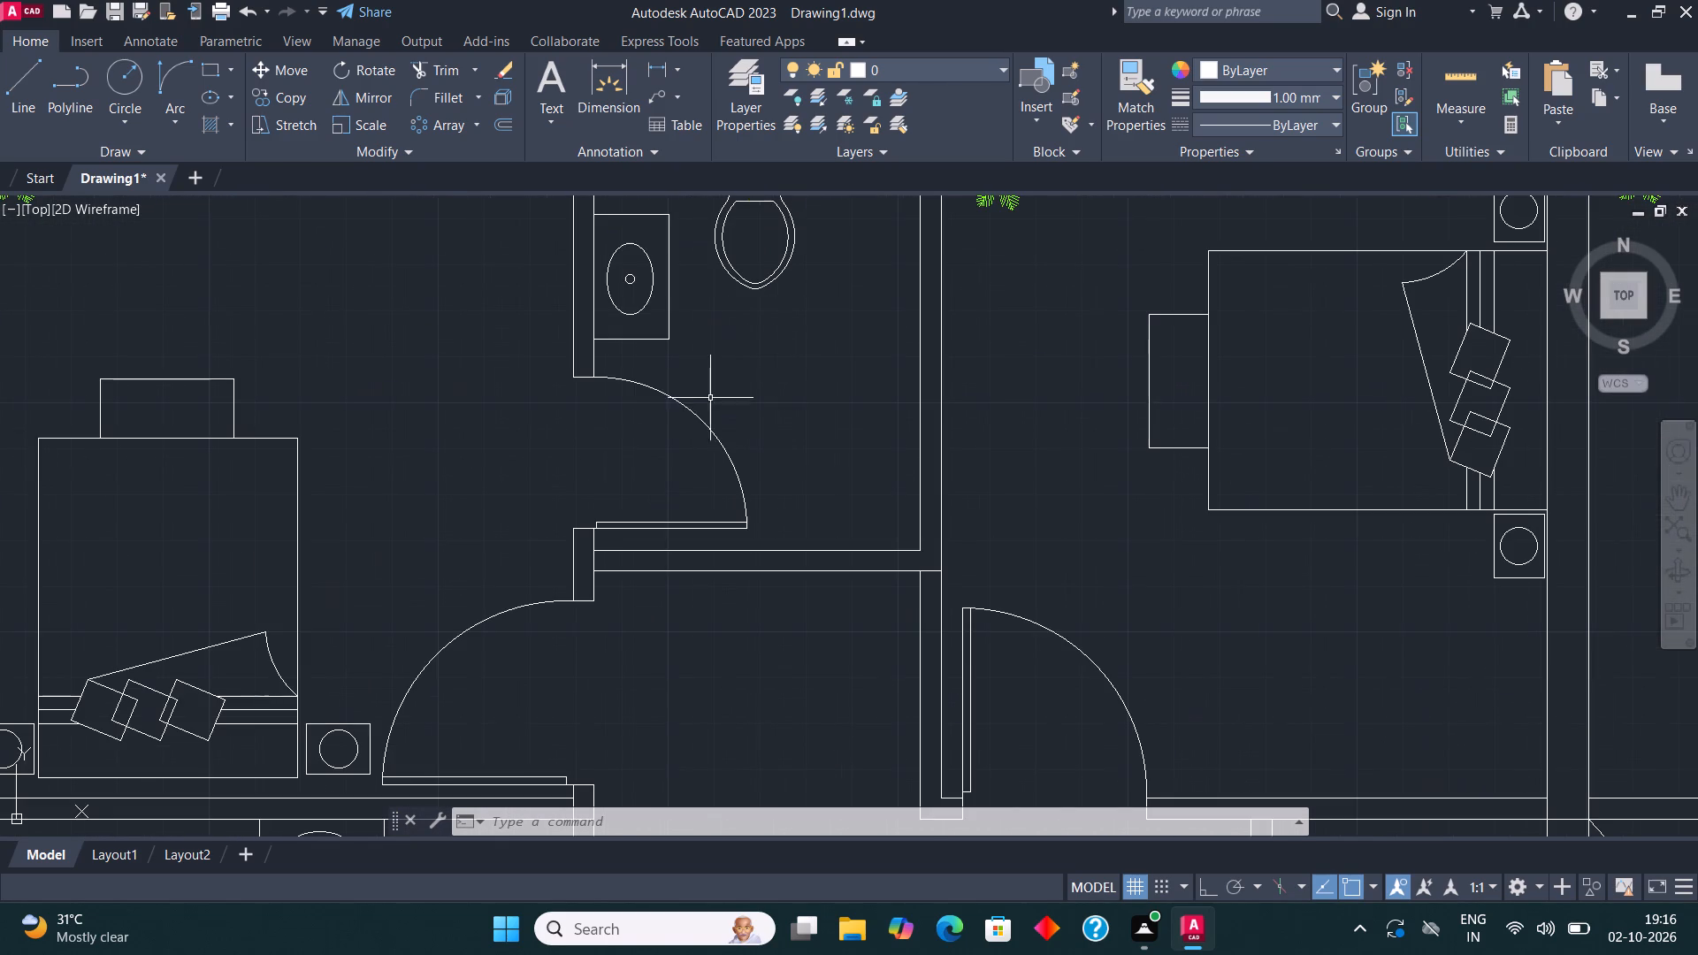
{"action": "left_click", "coordinate": [707, 431]}
{"action": "right_click", "coordinate": [707, 431]}
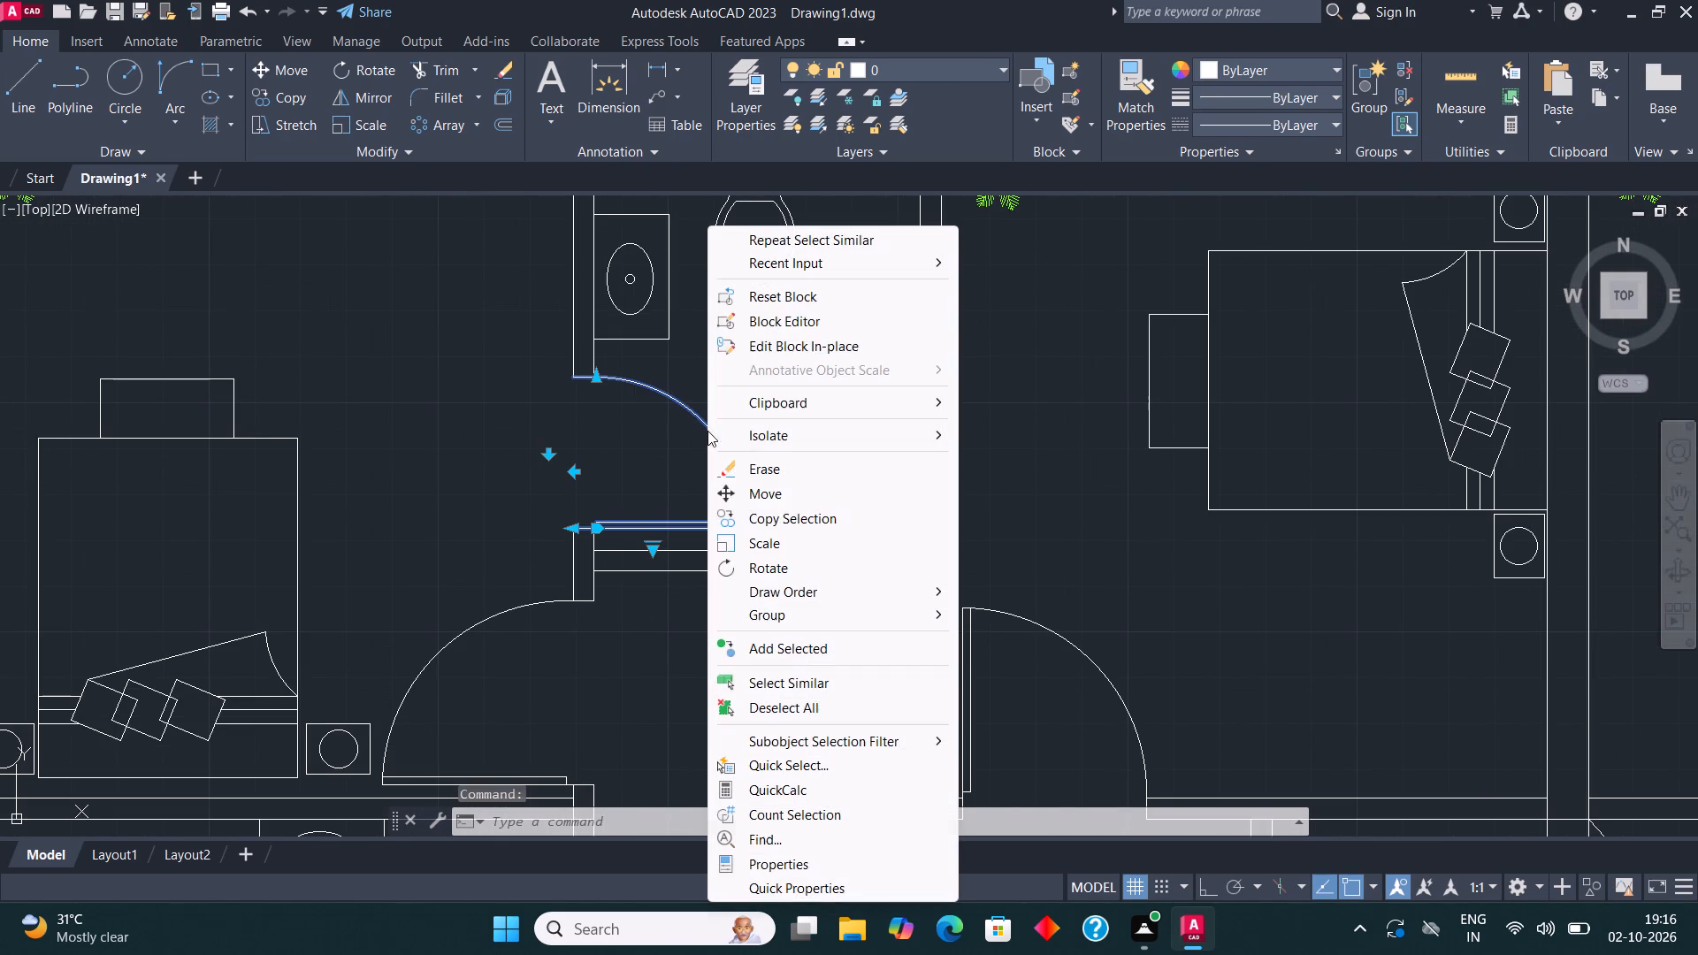
{"action": "left_click", "coordinate": [808, 680]}
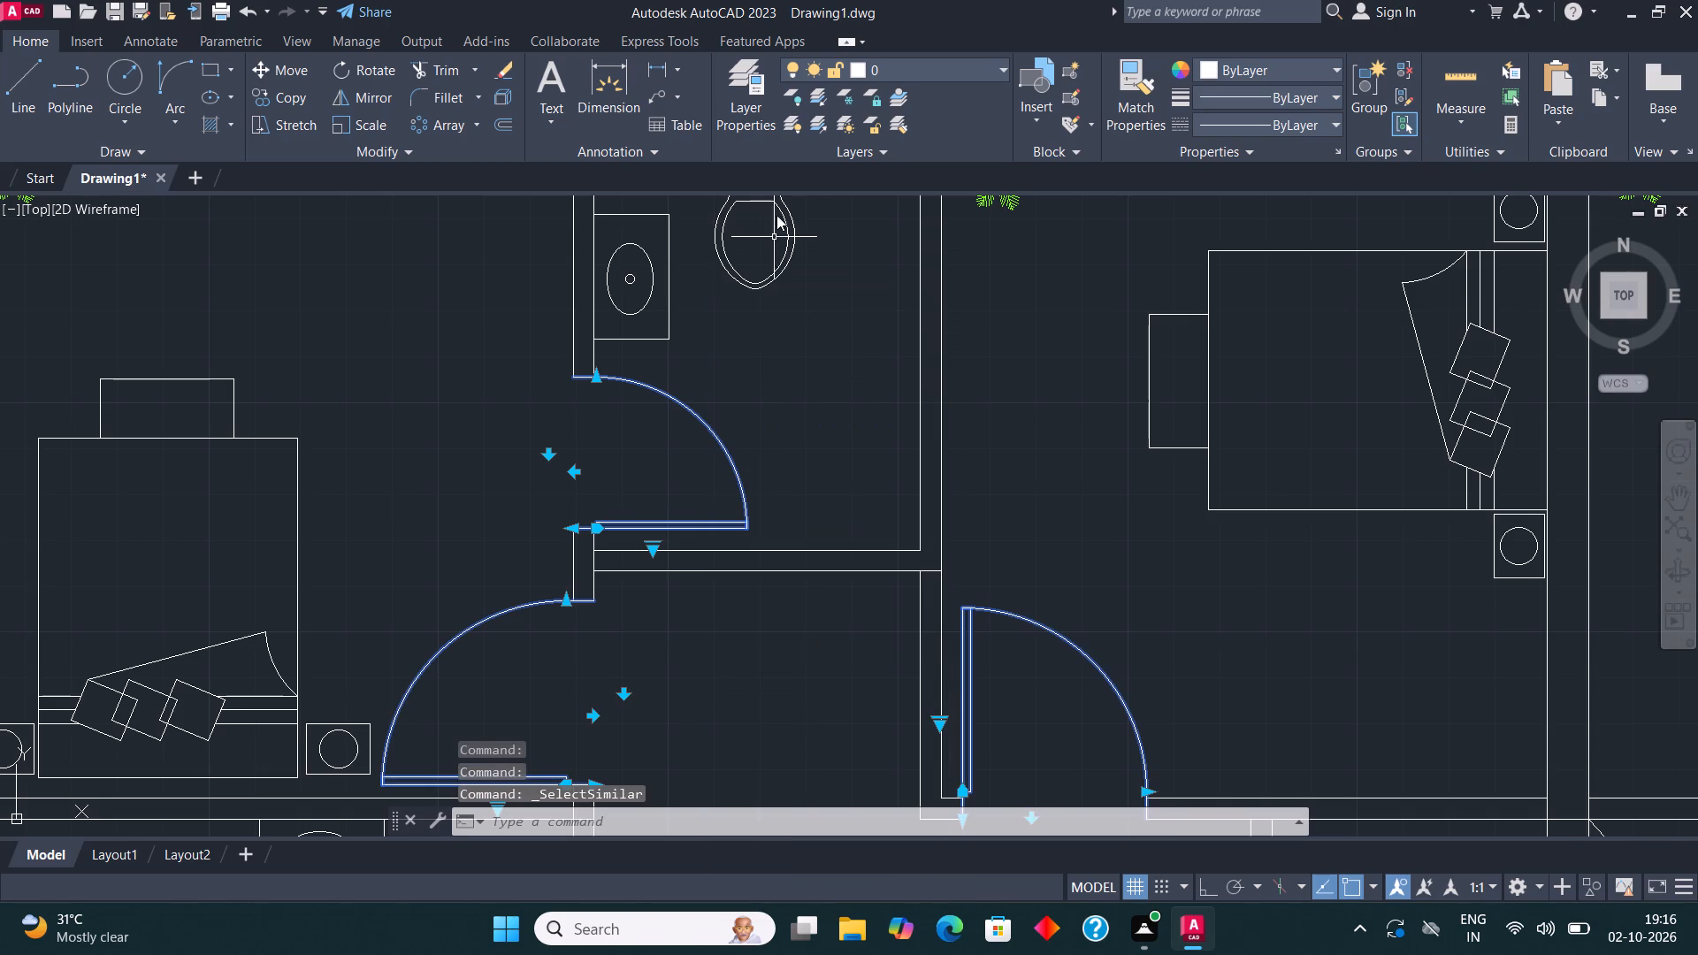
{"action": "left_click", "coordinate": [878, 66]}
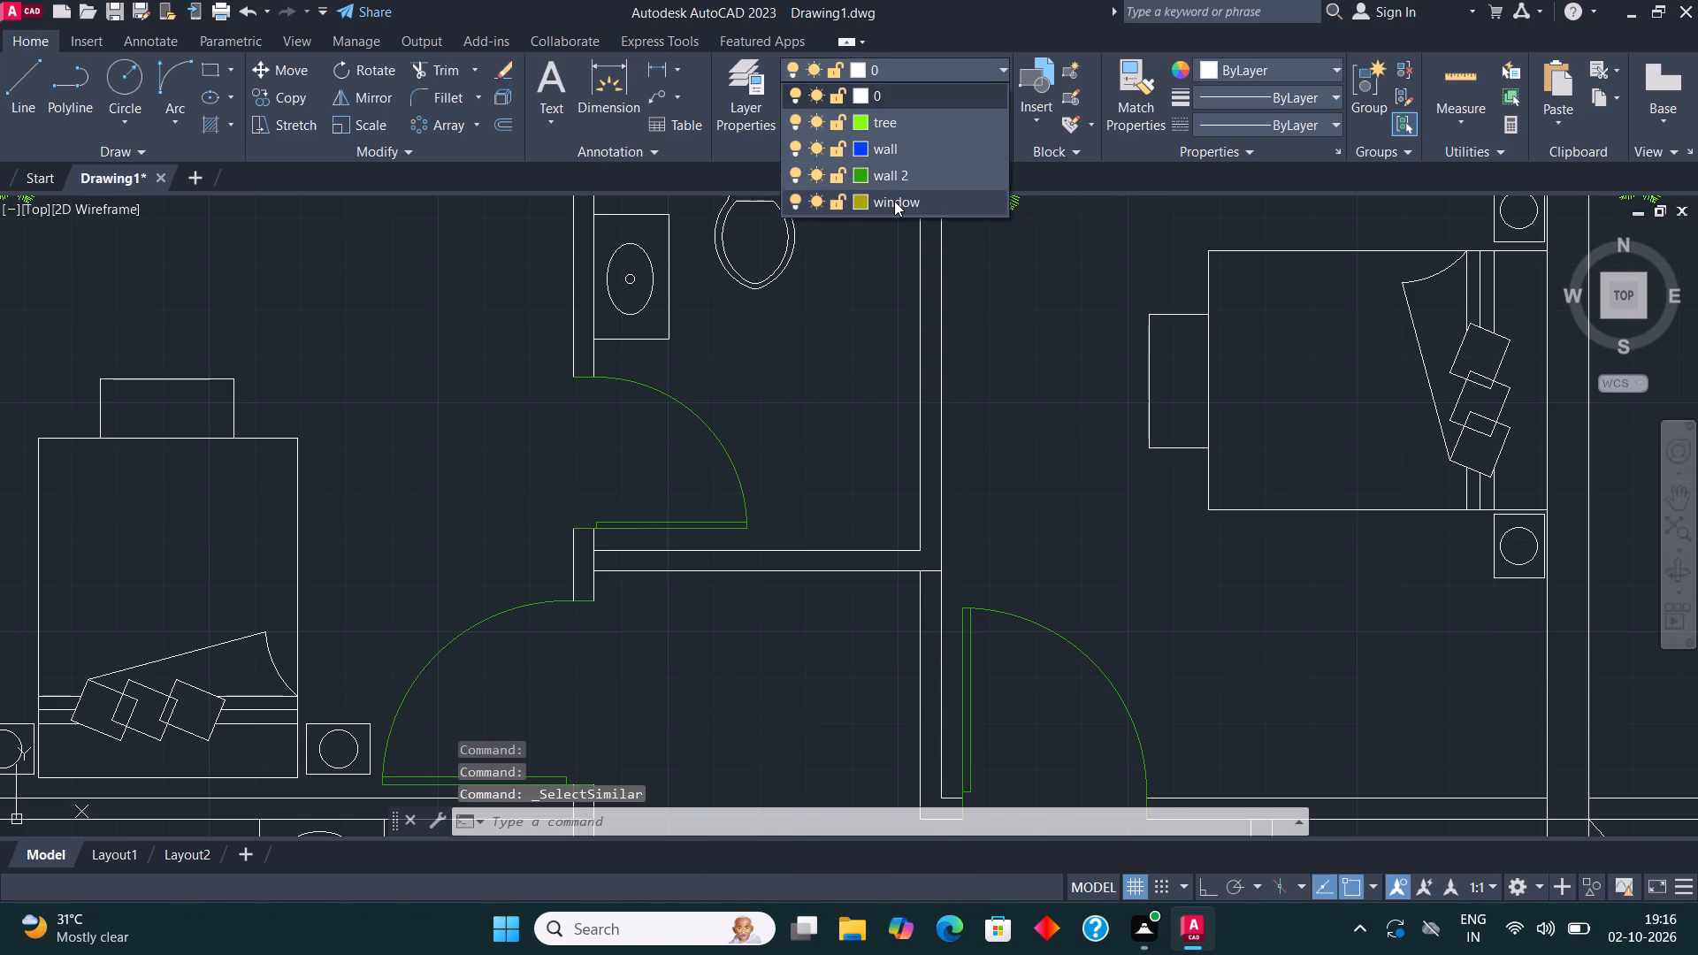
{"action": "left_click", "coordinate": [894, 201]}
{"action": "key", "text": "Escape"}
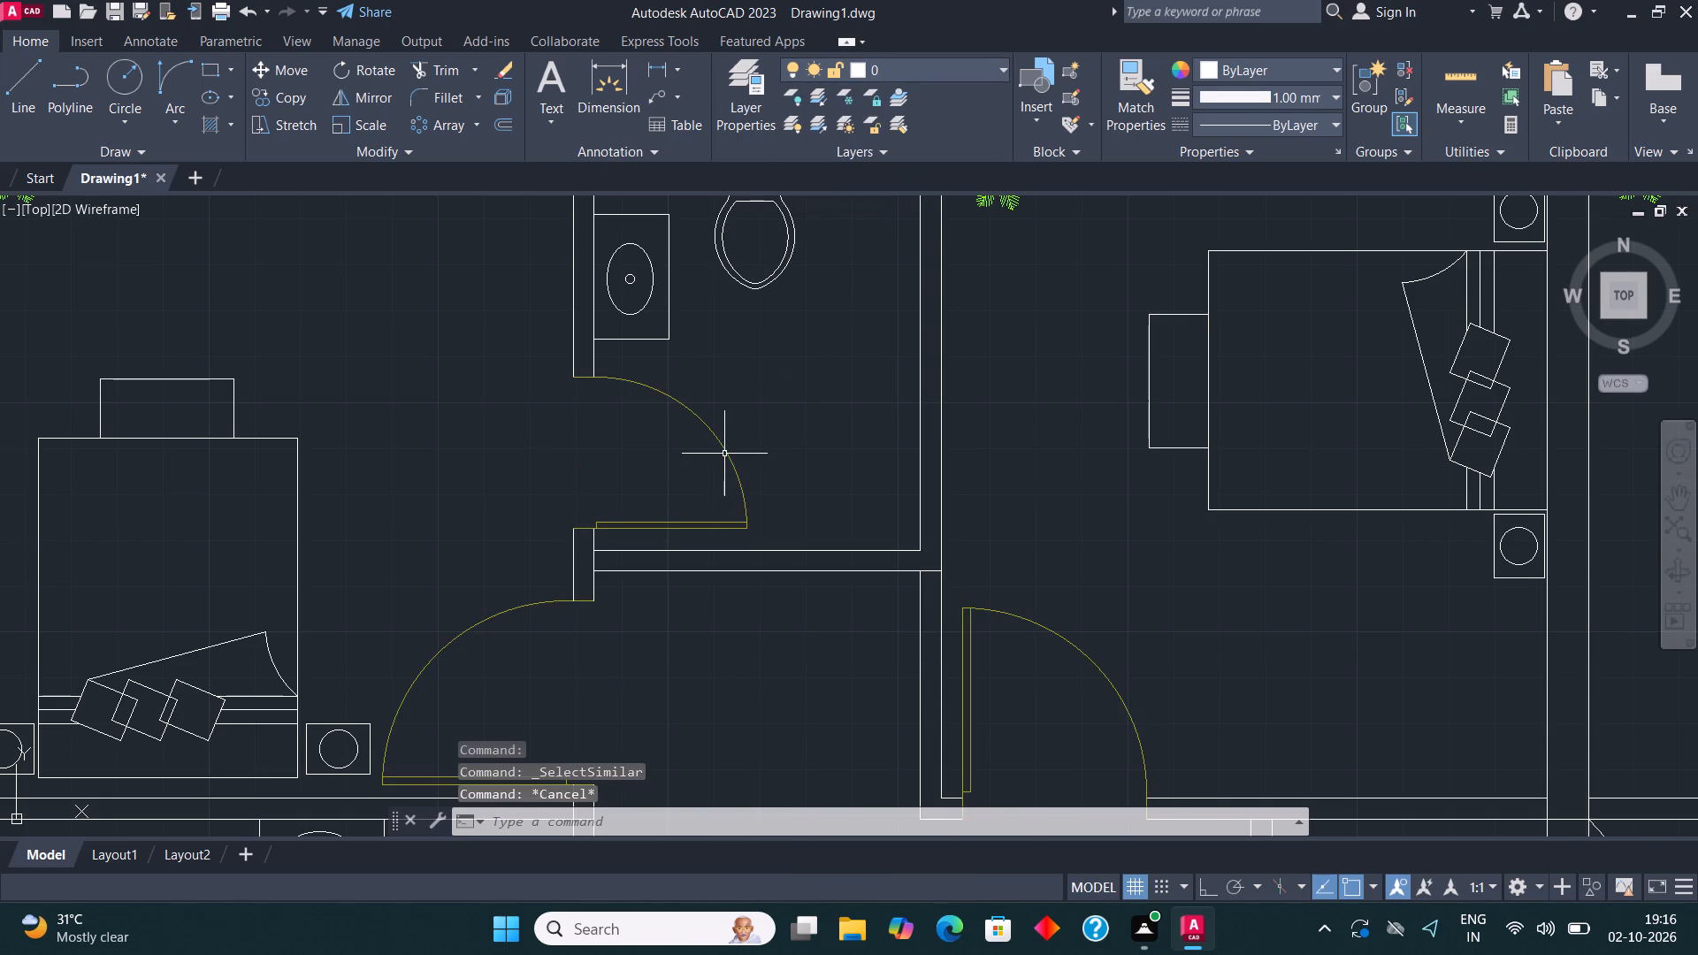
Assign the bed, bench and both nightstands in the left unit's corner bedroom to the window layer.
{"action": "scroll", "coordinate": [744, 371], "scroll_direction": "down", "scroll_amount": 3}
{"action": "scroll", "coordinate": [574, 451], "scroll_direction": "up", "scroll_amount": 2}
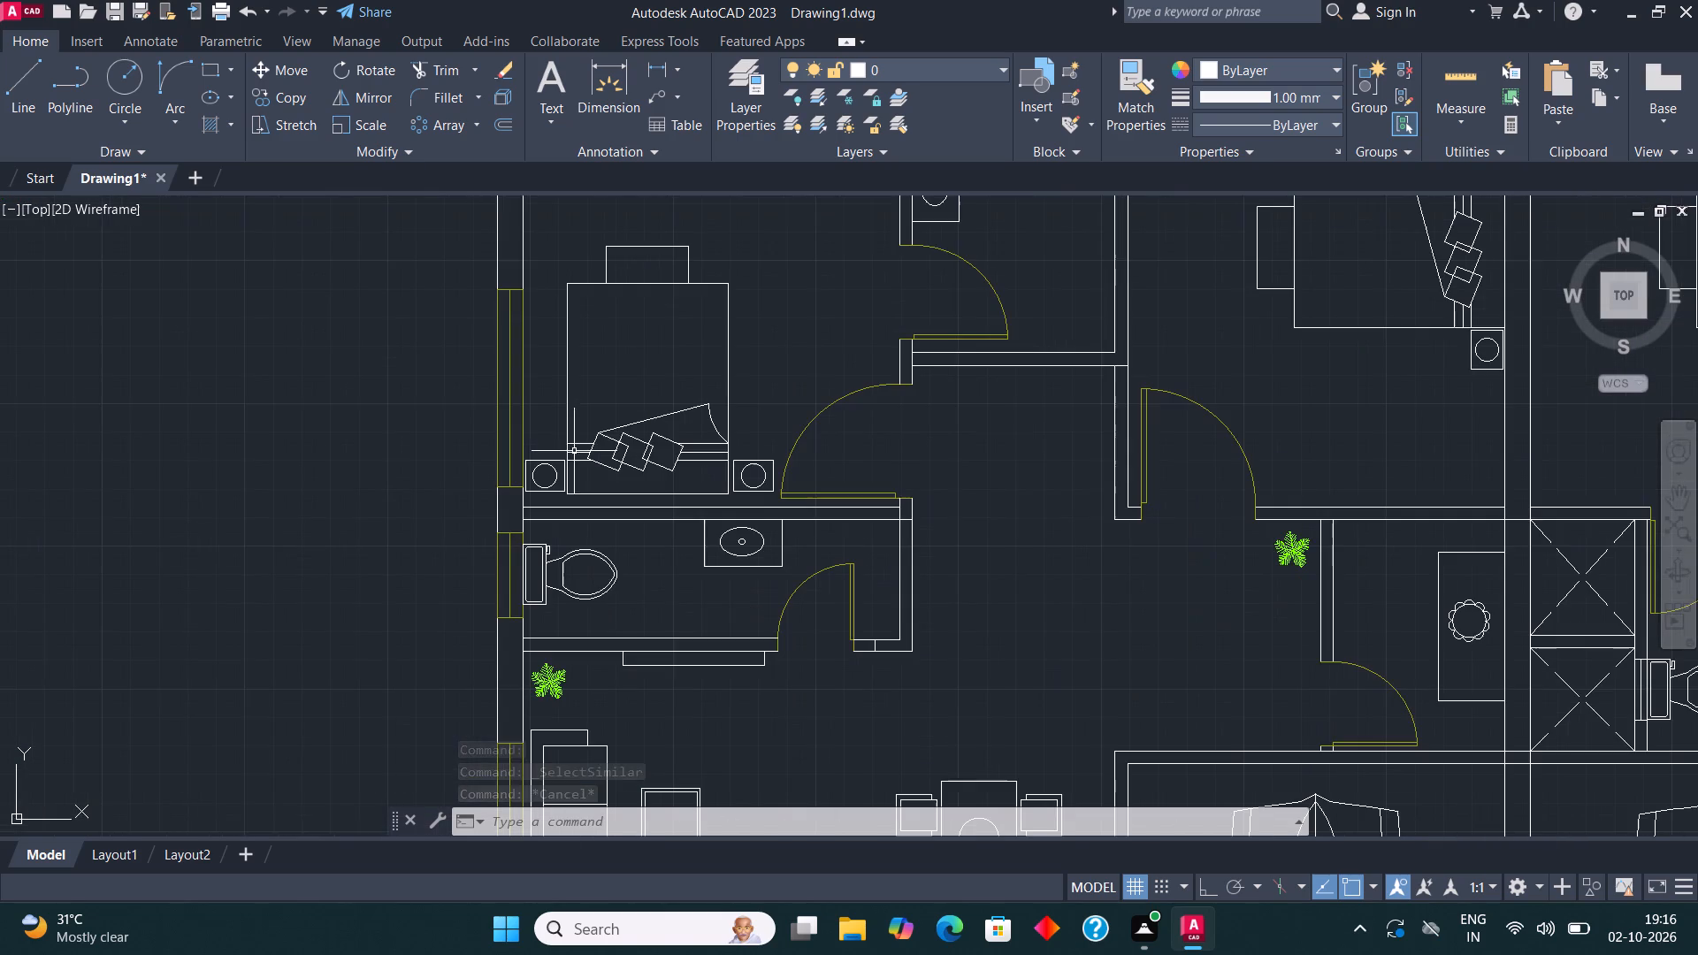
{"action": "scroll", "coordinate": [761, 480], "scroll_direction": "up", "scroll_amount": 2}
{"action": "left_click", "coordinate": [769, 531]}
{"action": "scroll", "coordinate": [760, 516], "scroll_direction": "down", "scroll_amount": 3}
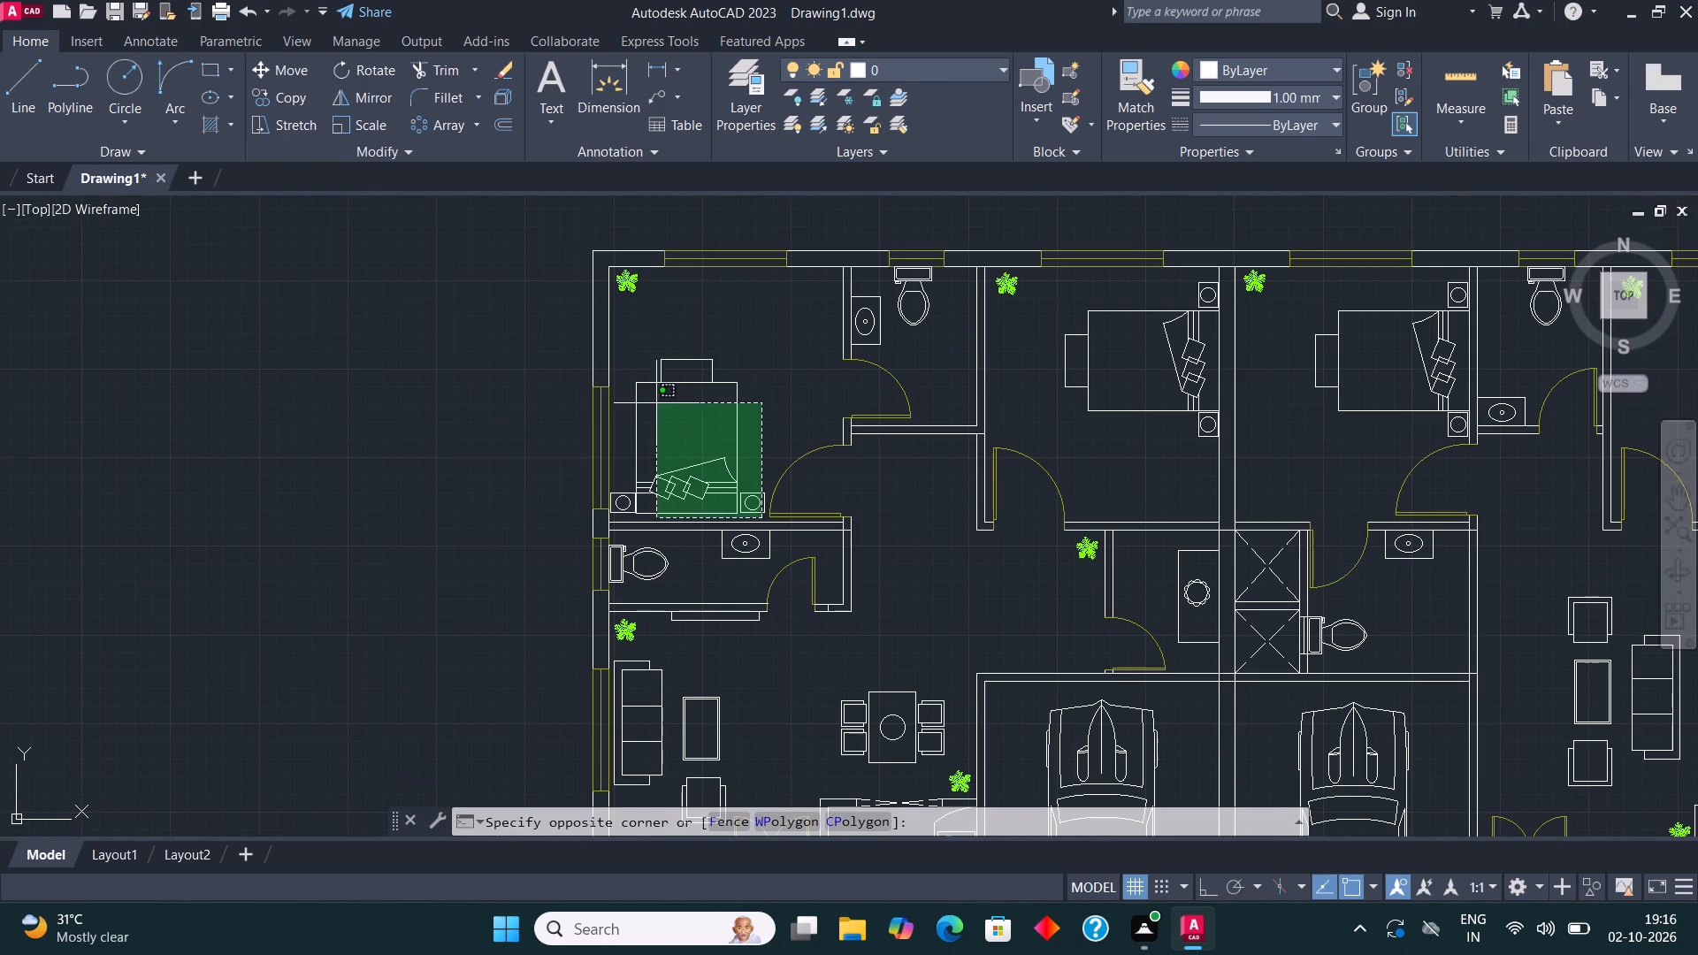
{"action": "left_click", "coordinate": [623, 339]}
{"action": "scroll", "coordinate": [646, 374], "scroll_direction": "up", "scroll_amount": 2}
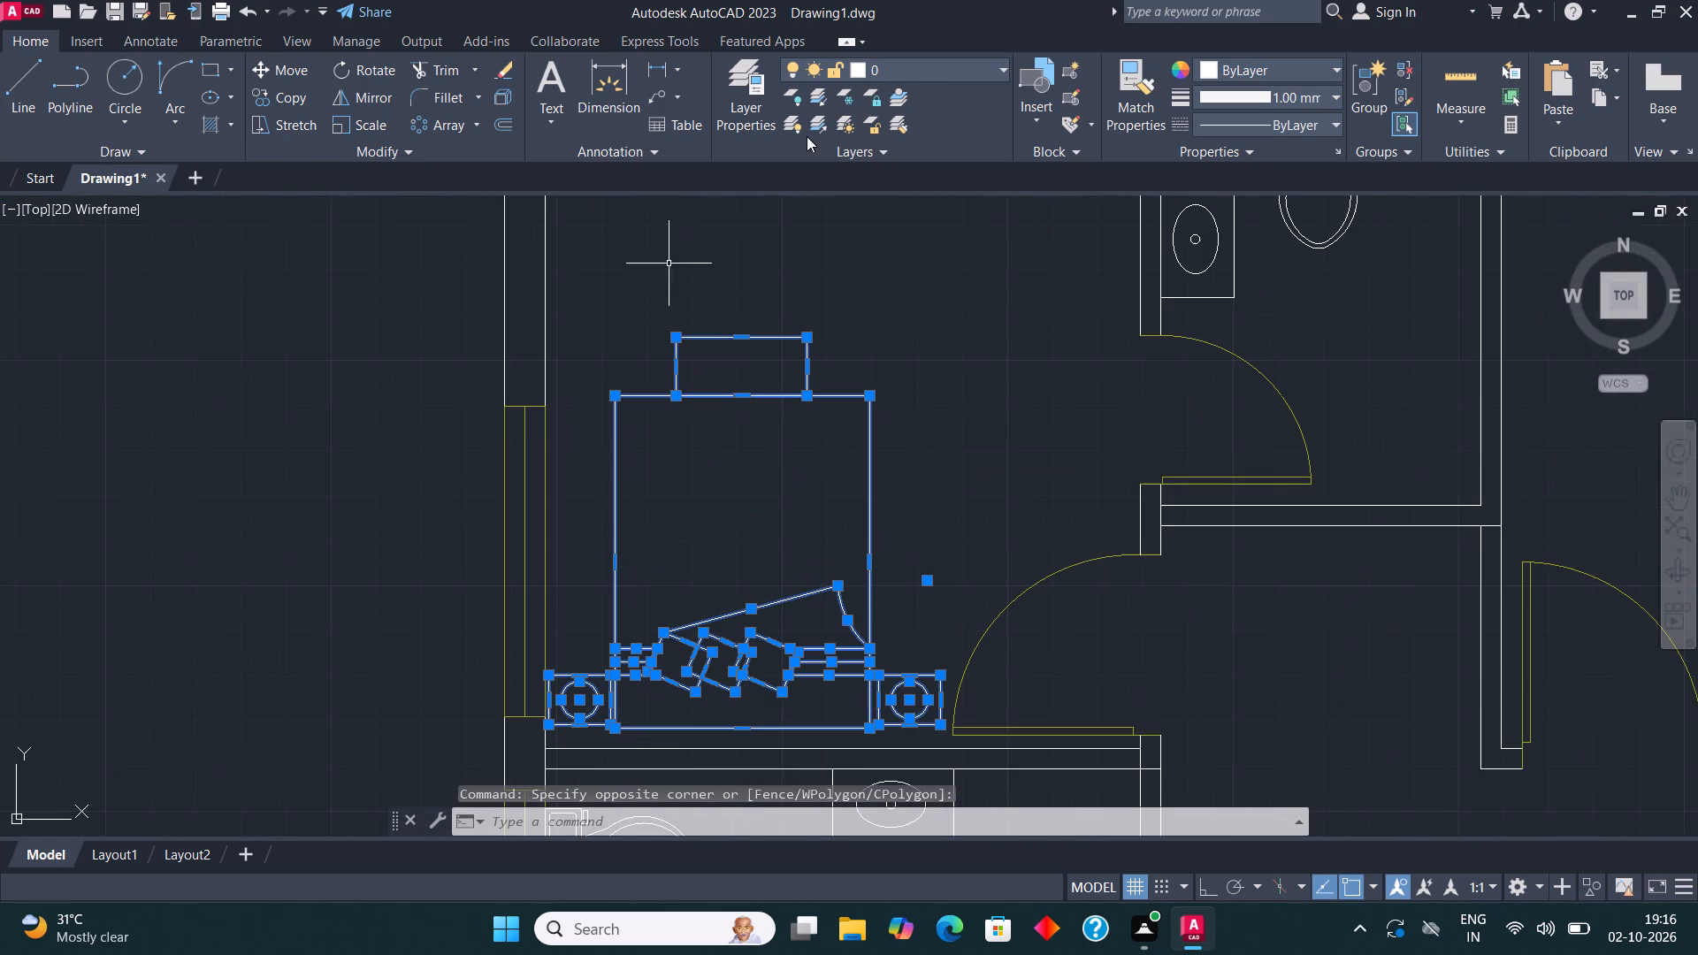
{"action": "left_click", "coordinate": [892, 65]}
{"action": "left_click", "coordinate": [907, 209]}
{"action": "key", "text": "Escape"}
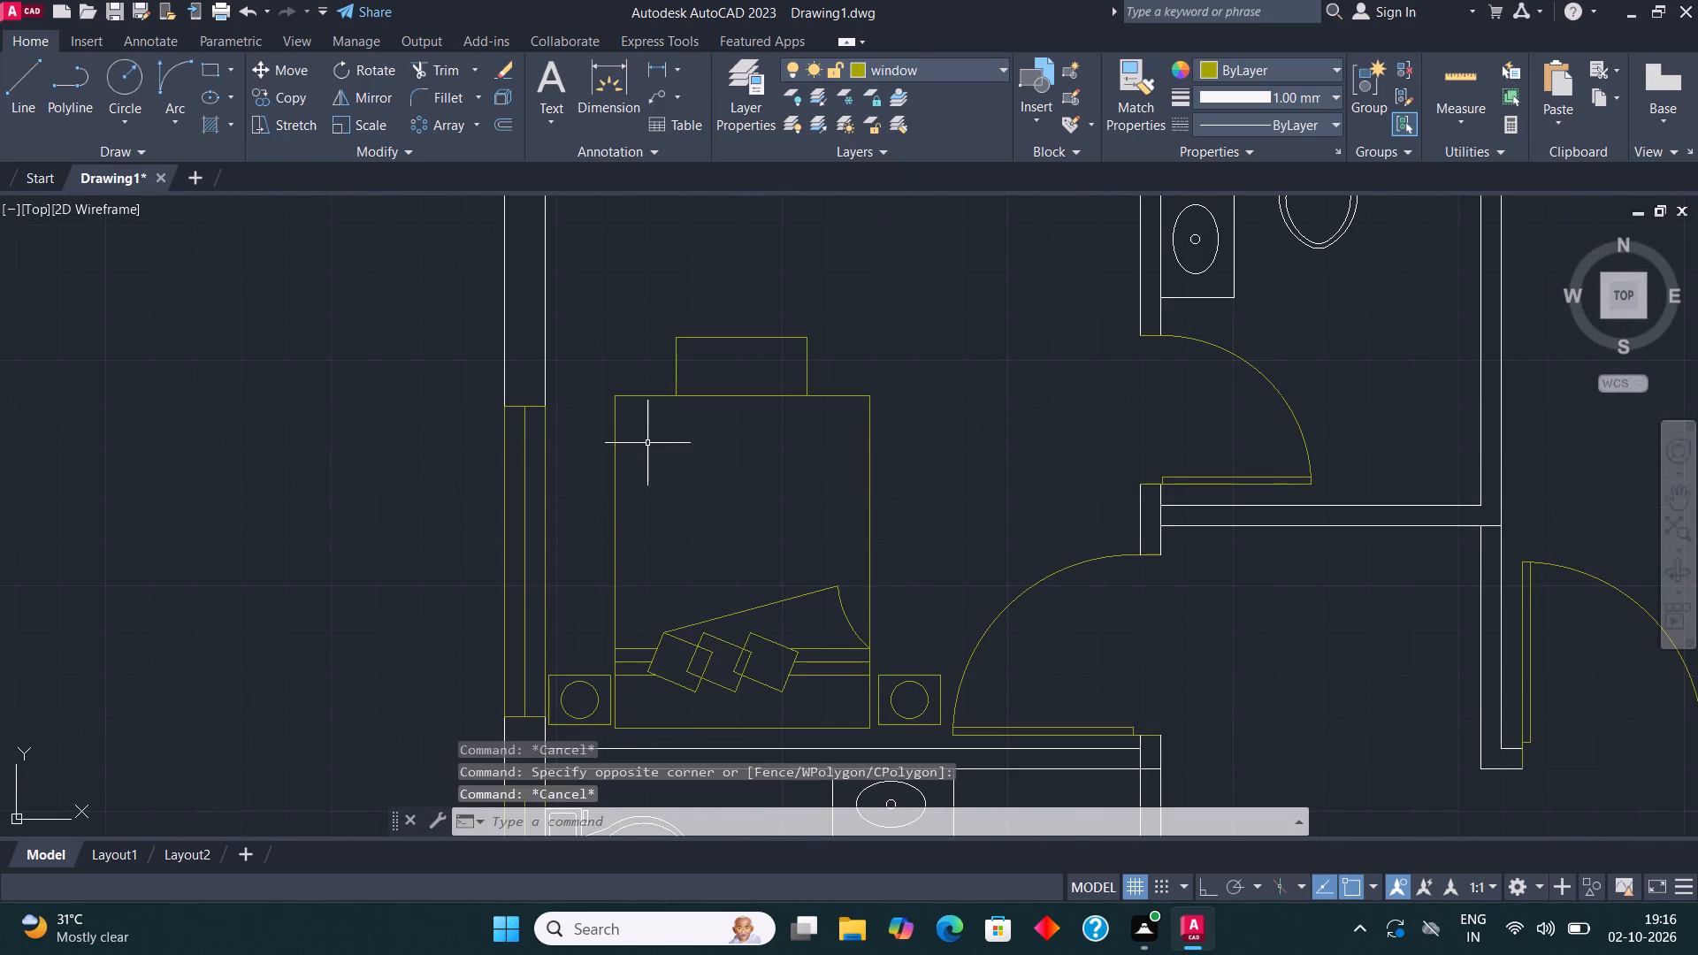
Assign the bed, bench and both nightstands in the left unit's second bedroom, beside the shared wall, to the window layer.
{"action": "middle_click_drag", "start_coordinate": [841, 457], "coordinate": [669, 457]}
{"action": "scroll", "coordinate": [680, 455], "scroll_direction": "down", "scroll_amount": 3}
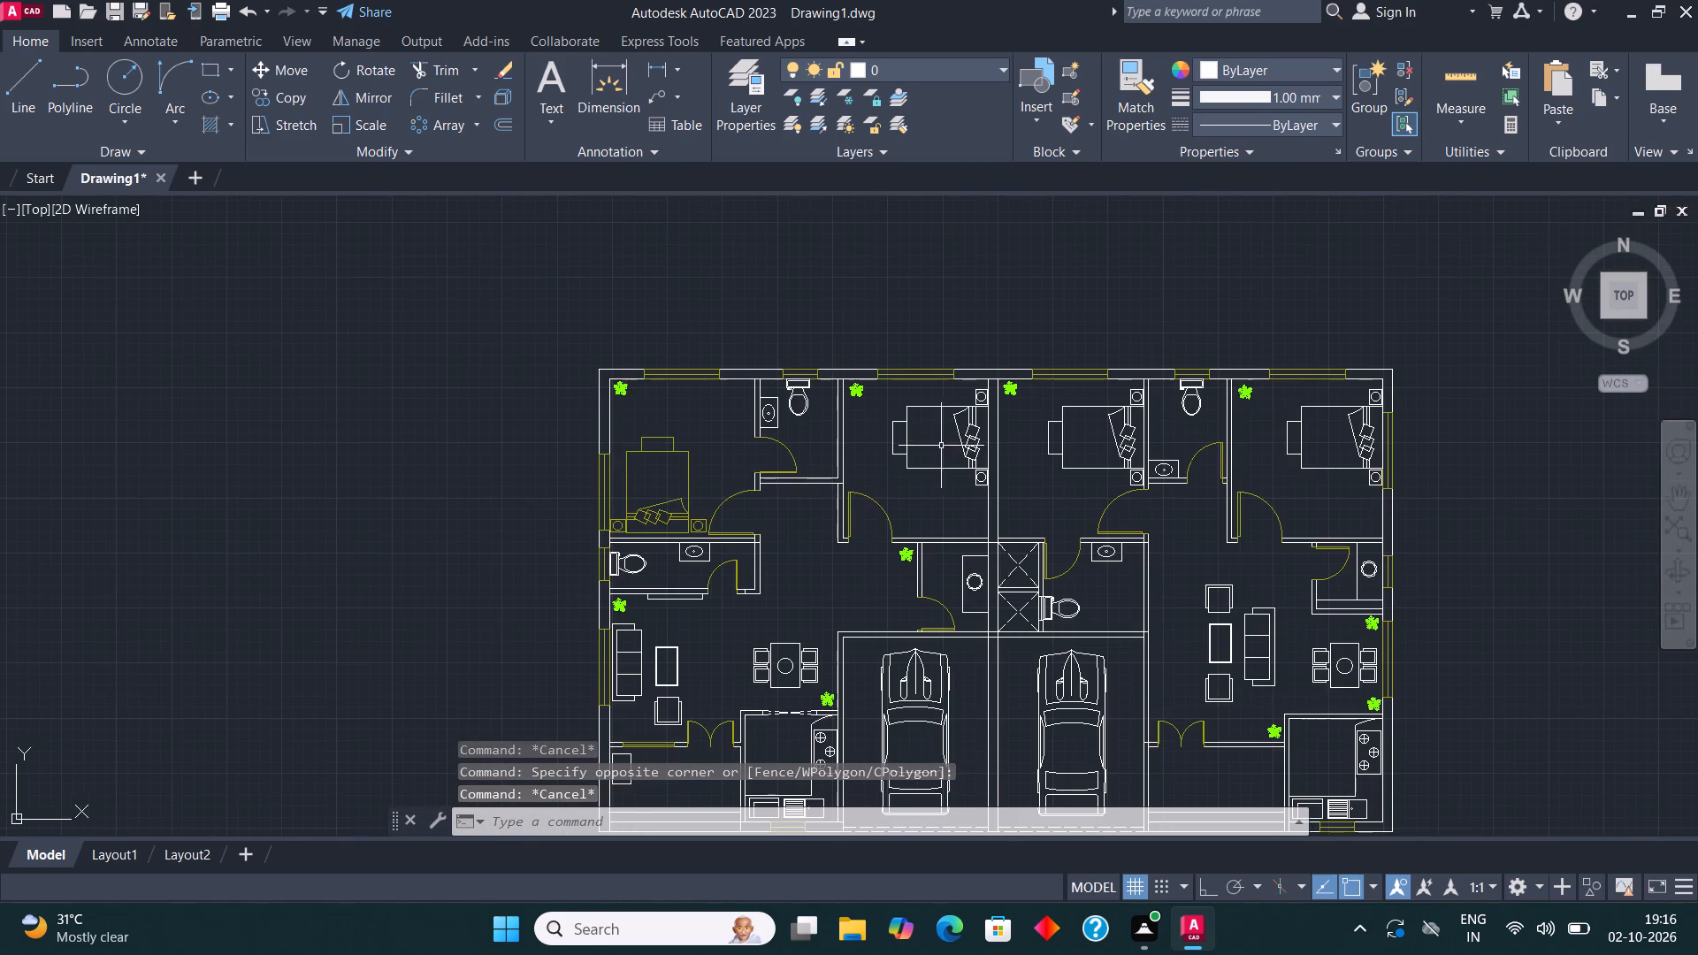
{"action": "scroll", "coordinate": [990, 439], "scroll_direction": "up", "scroll_amount": 2}
{"action": "left_click", "coordinate": [967, 569]}
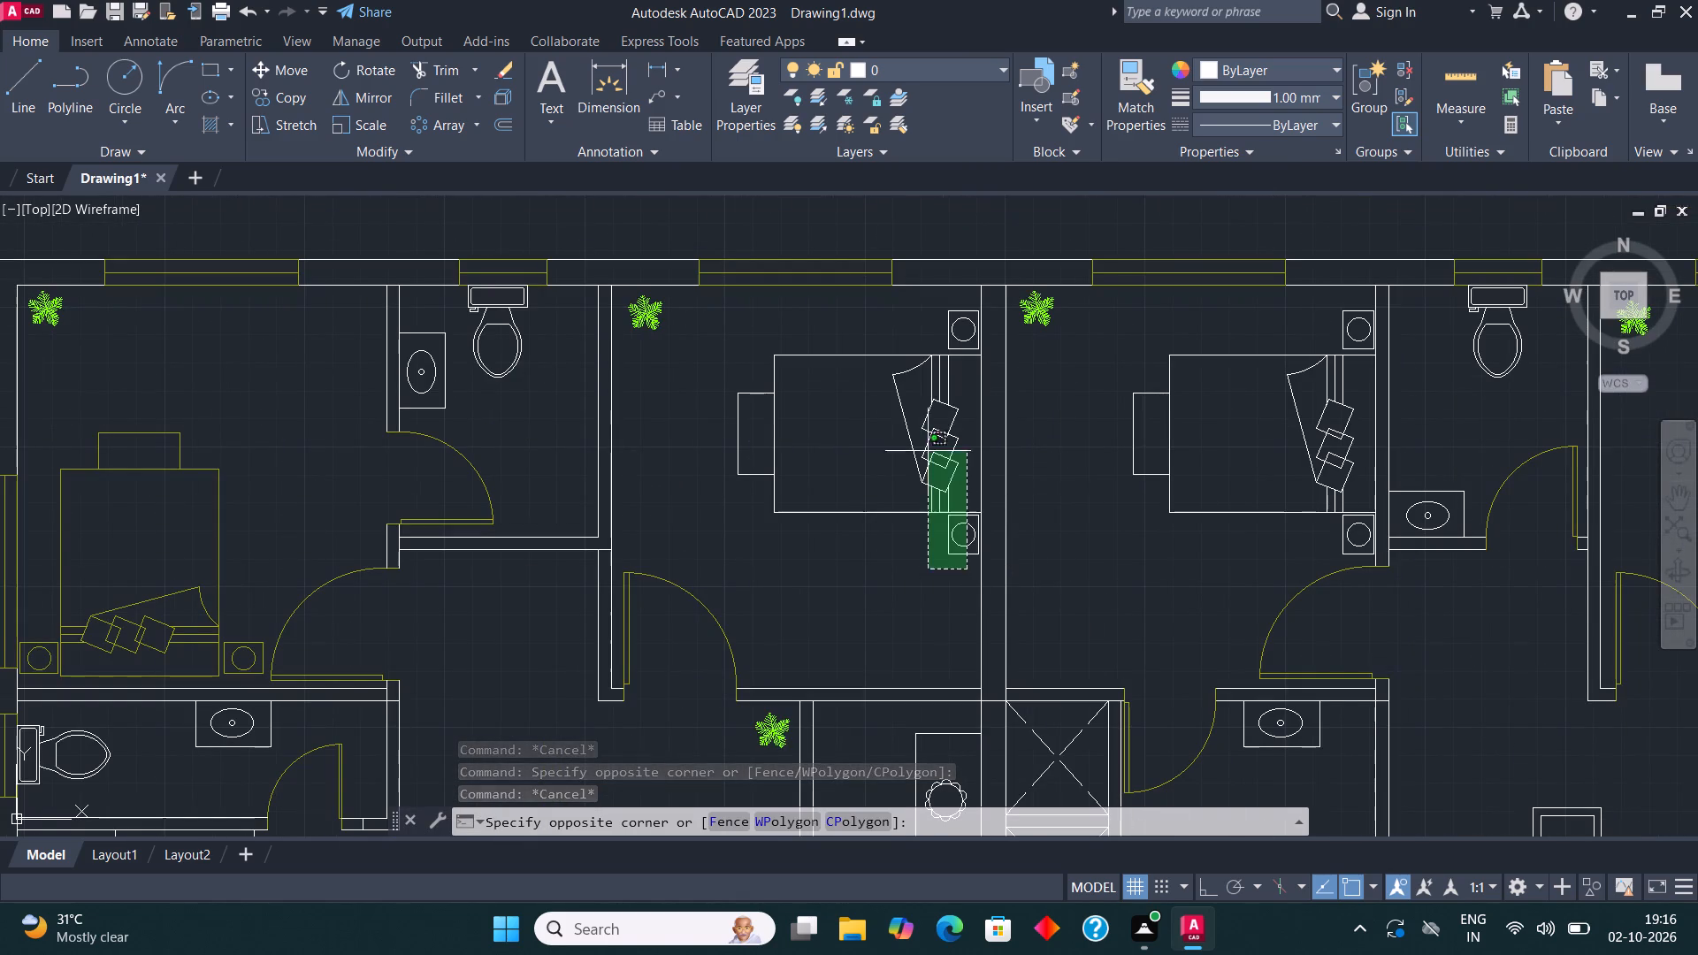
{"action": "left_click", "coordinate": [736, 317]}
{"action": "left_click", "coordinate": [891, 70]}
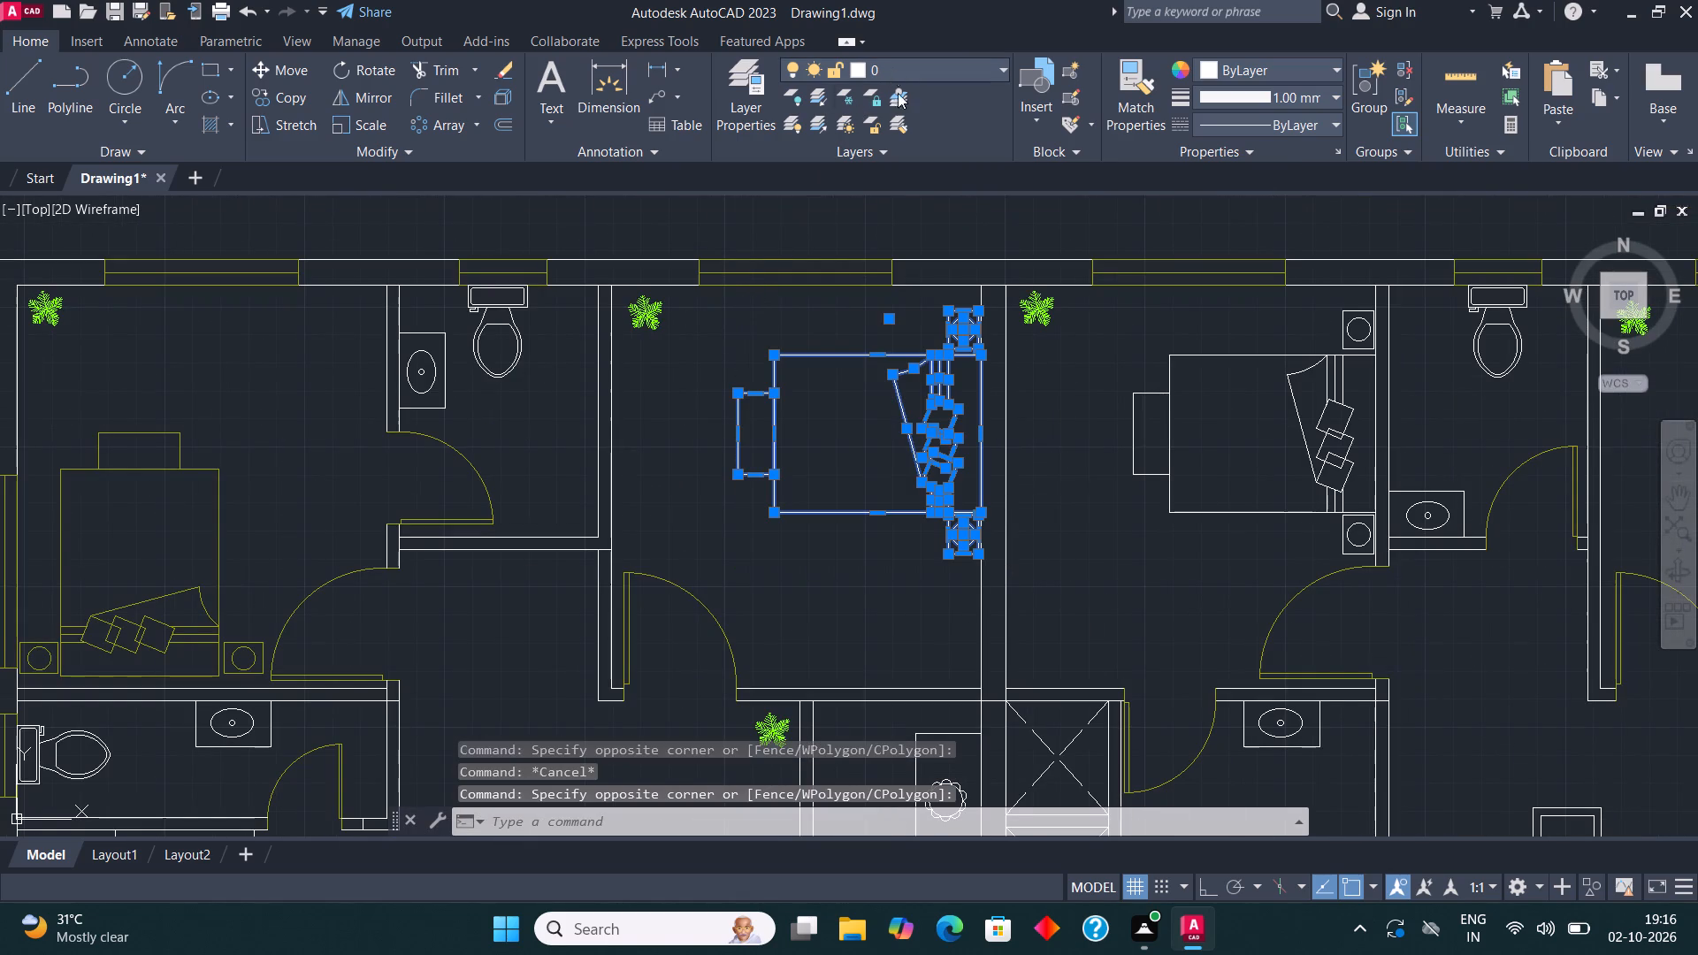
{"action": "left_click", "coordinate": [897, 201]}
{"action": "key", "text": "Escape"}
Assign the bed, bench and both nightstands in the right unit's bedroom beside the shared wall to the window layer.
{"action": "middle_click_drag", "start_coordinate": [1229, 387], "coordinate": [1132, 382]}
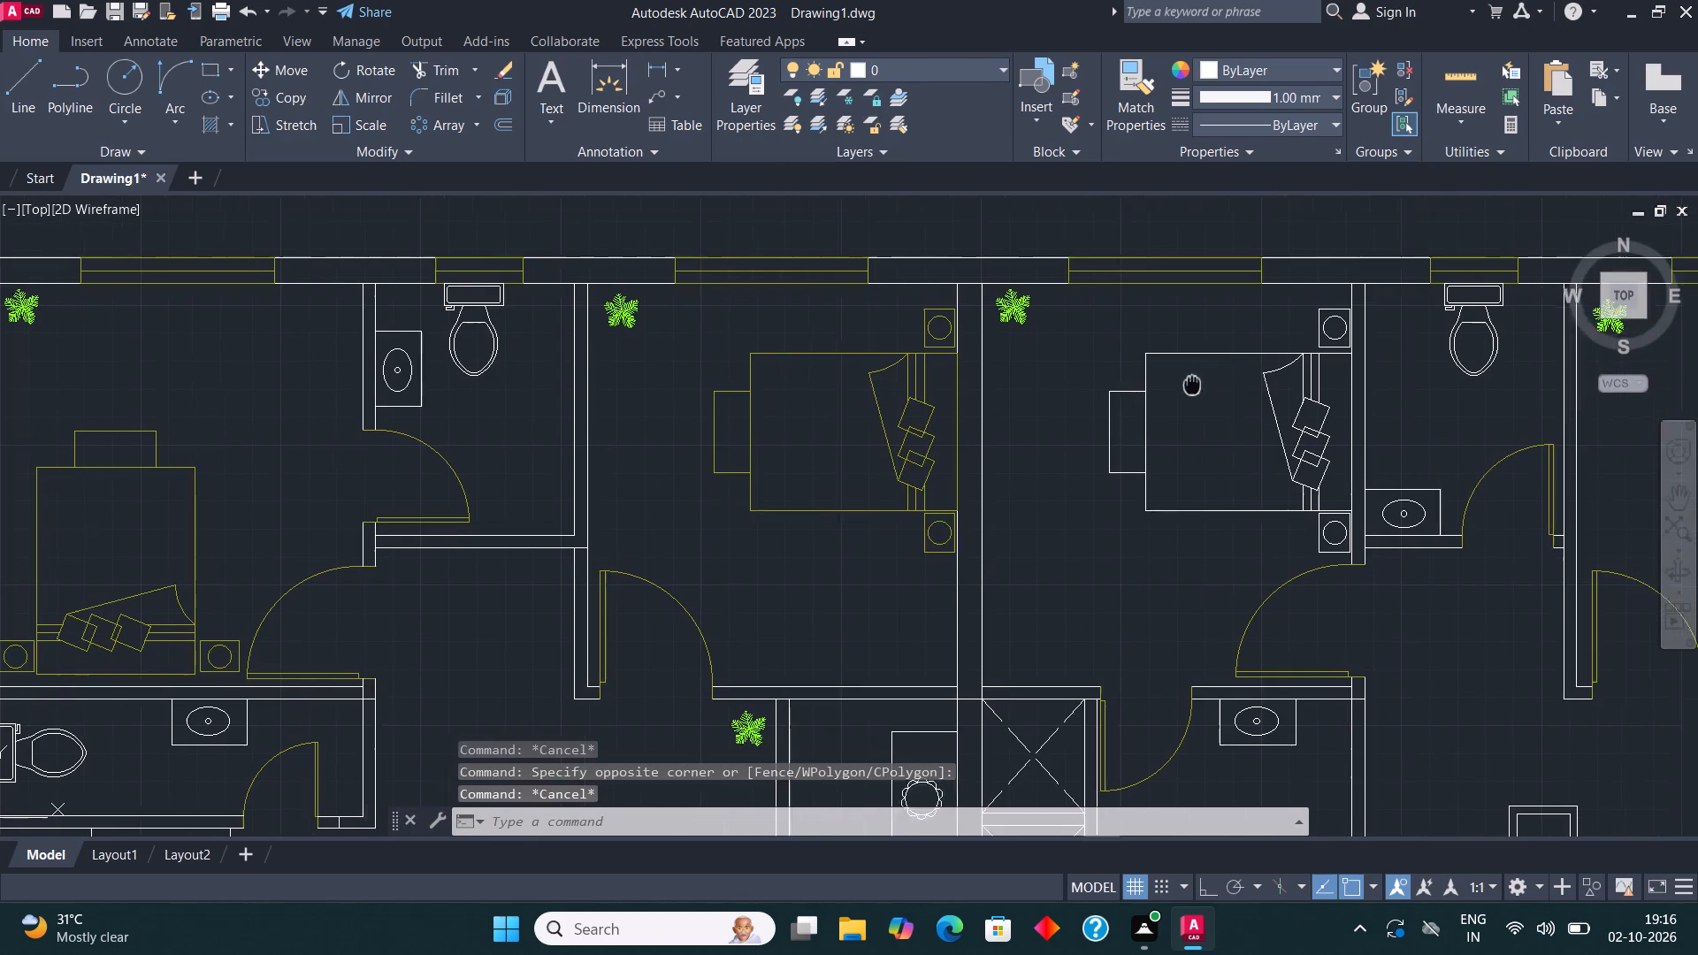
{"action": "middle_click_drag", "start_coordinate": [1132, 382], "coordinate": [806, 416]}
{"action": "scroll", "coordinate": [923, 576], "scroll_direction": "up", "scroll_amount": 1}
{"action": "left_click", "coordinate": [930, 598]}
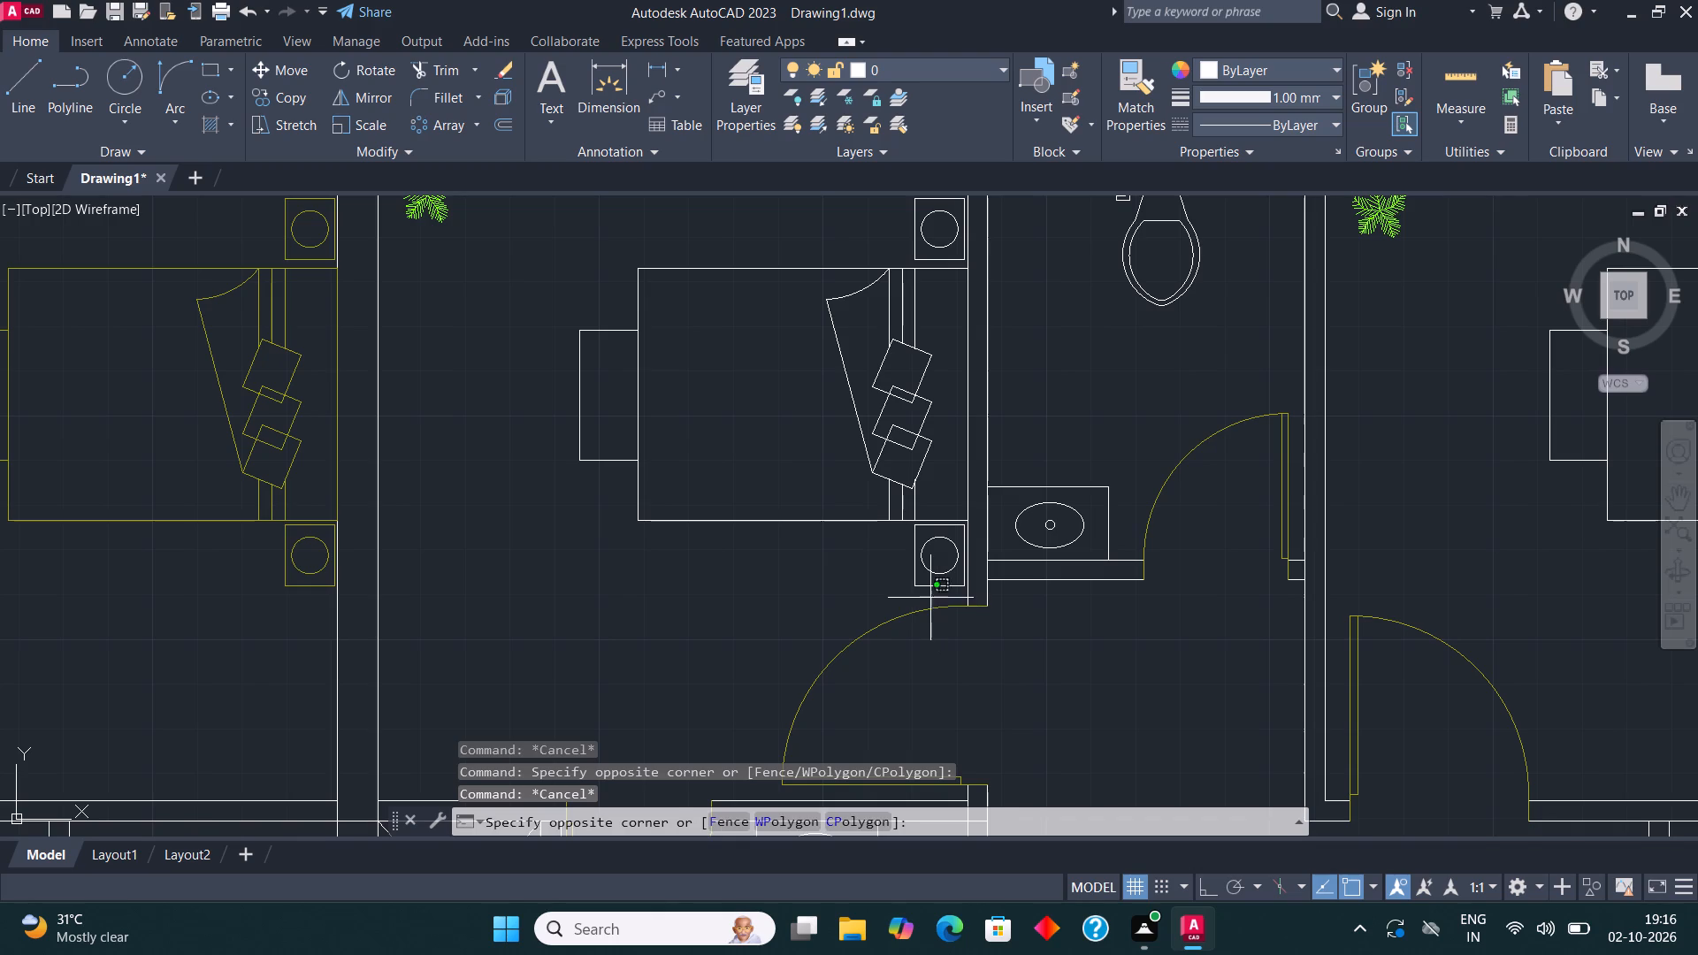
{"action": "left_click", "coordinate": [547, 233]}
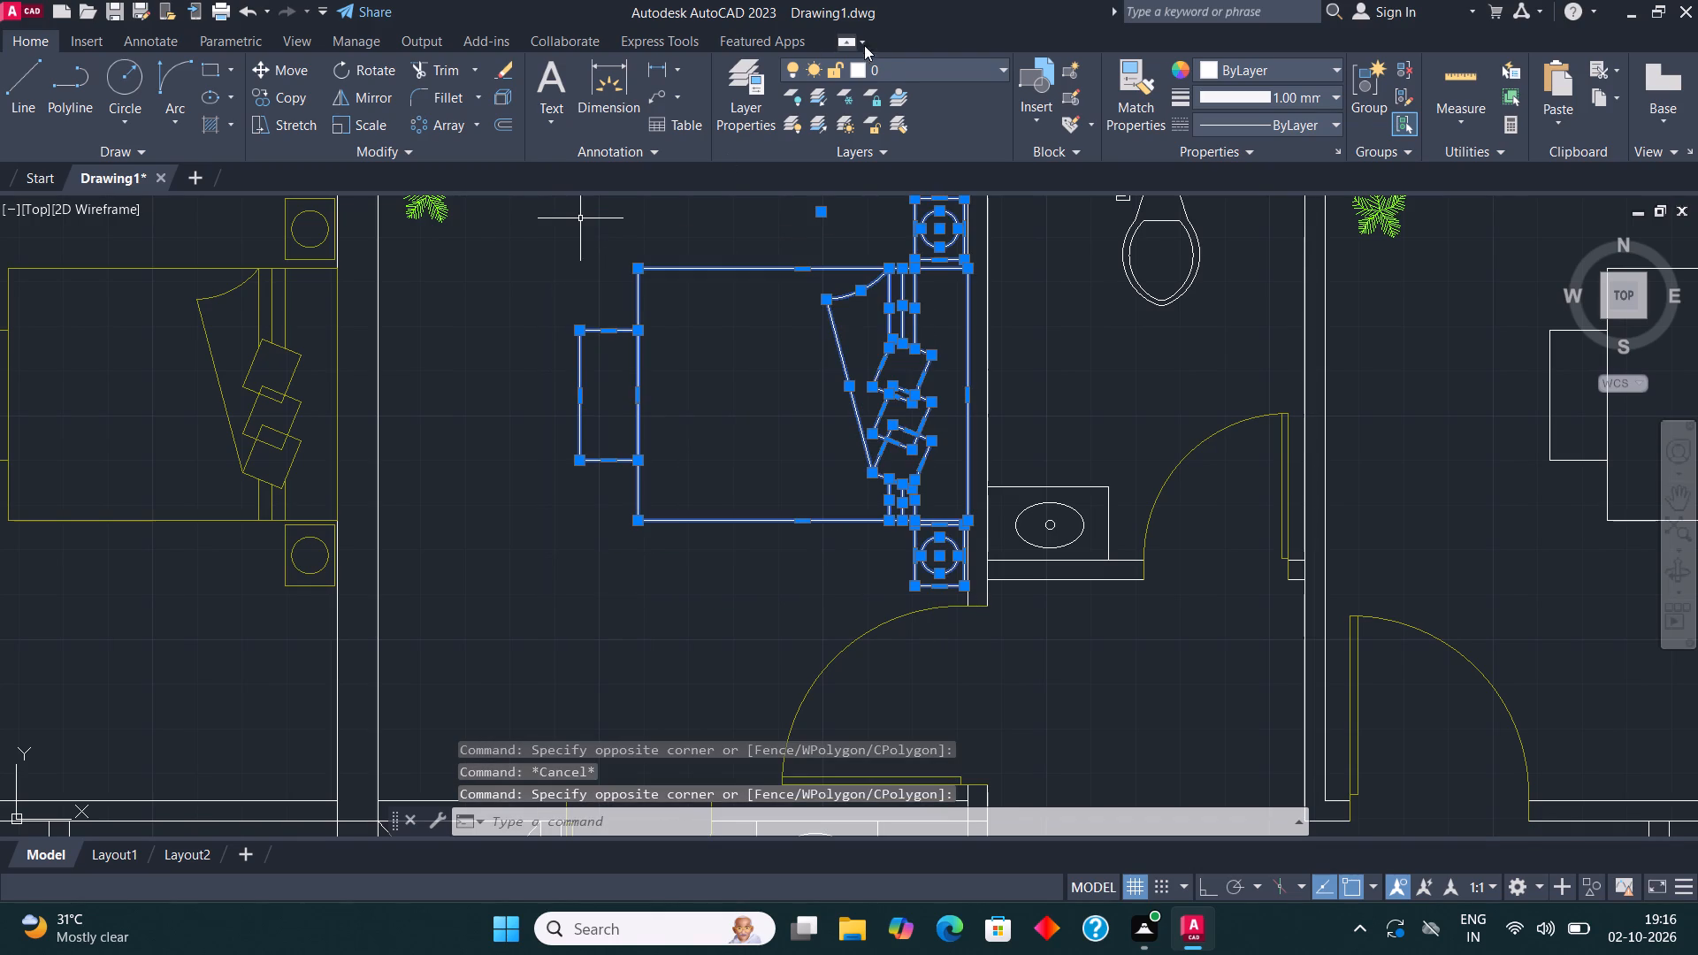
{"action": "left_click", "coordinate": [904, 64]}
{"action": "left_click", "coordinate": [914, 198]}
{"action": "key", "text": "Escape"}
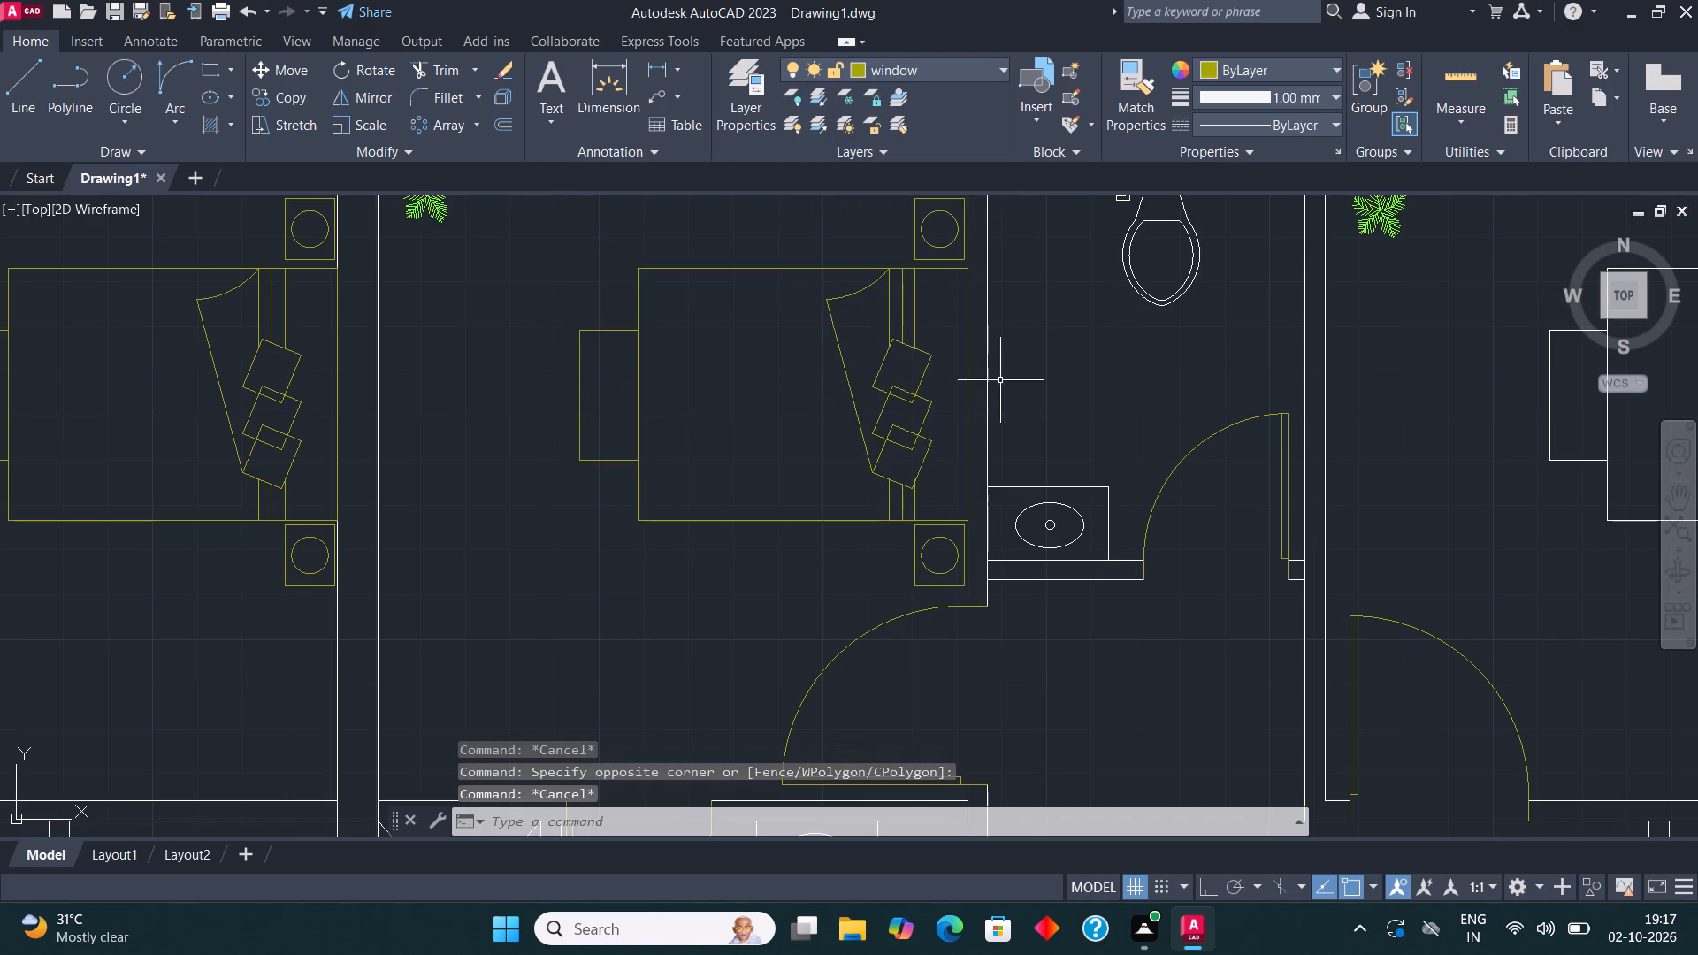
Assign the bed, bench and both nightstands in the right unit's corner bedroom to the window layer.
{"action": "middle_click_drag", "start_coordinate": [1061, 380], "coordinate": [382, 404]}
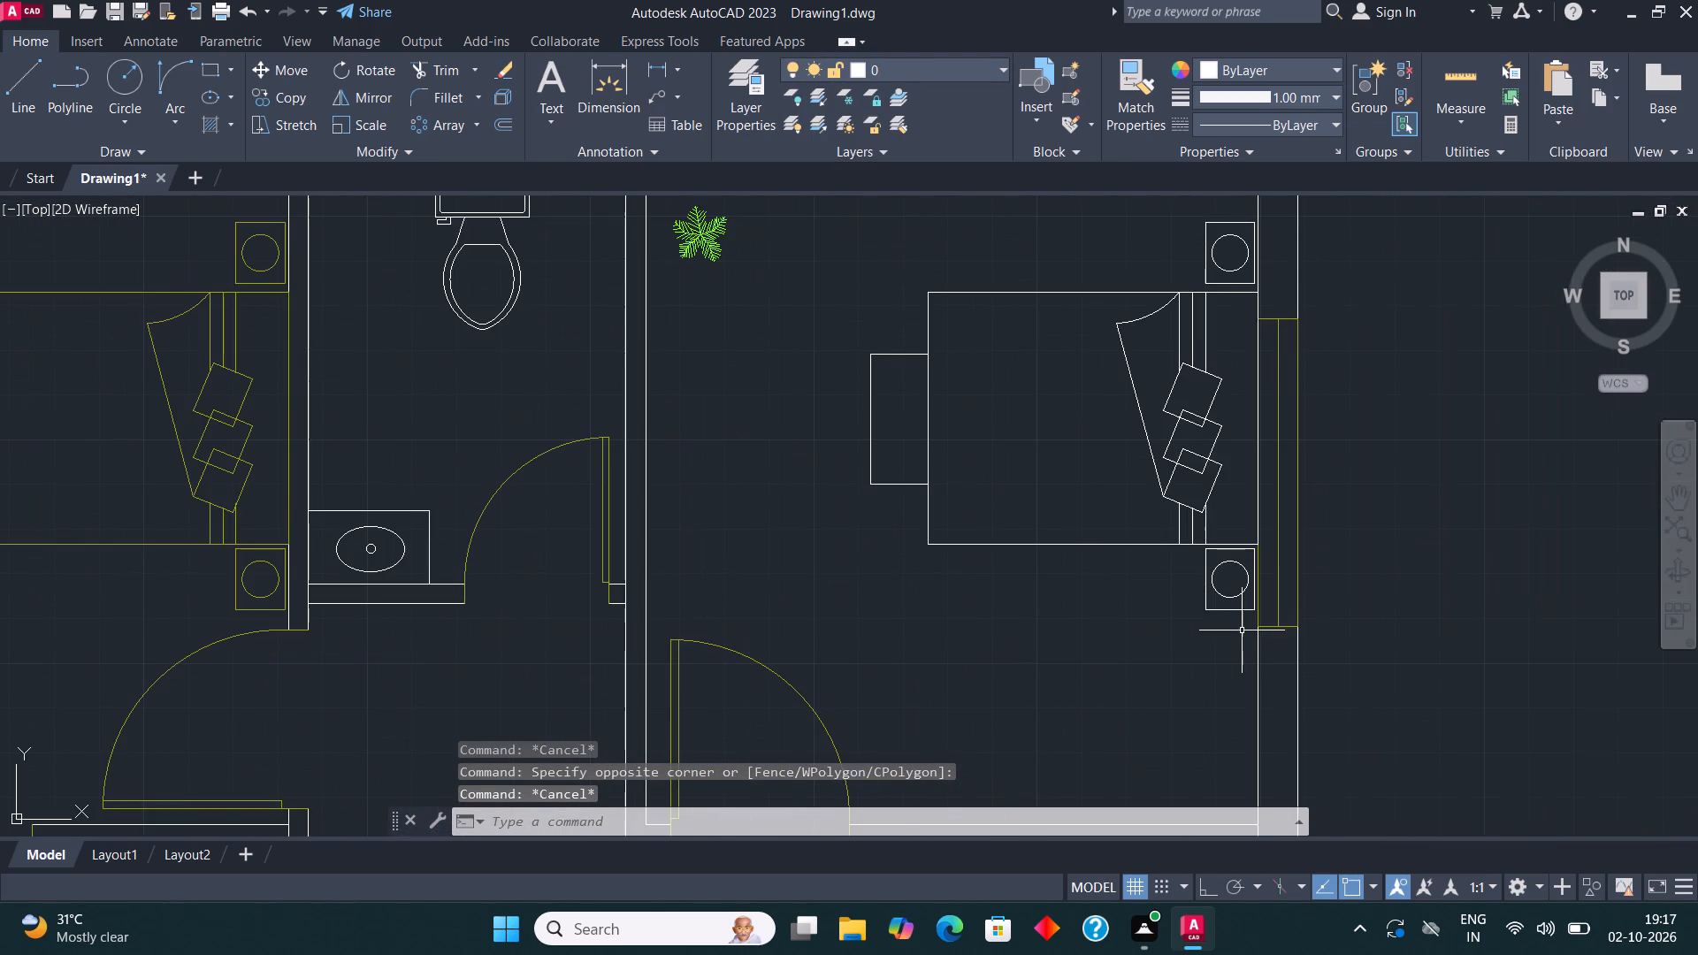
{"action": "left_click", "coordinate": [1243, 630]}
{"action": "left_click", "coordinate": [819, 250]}
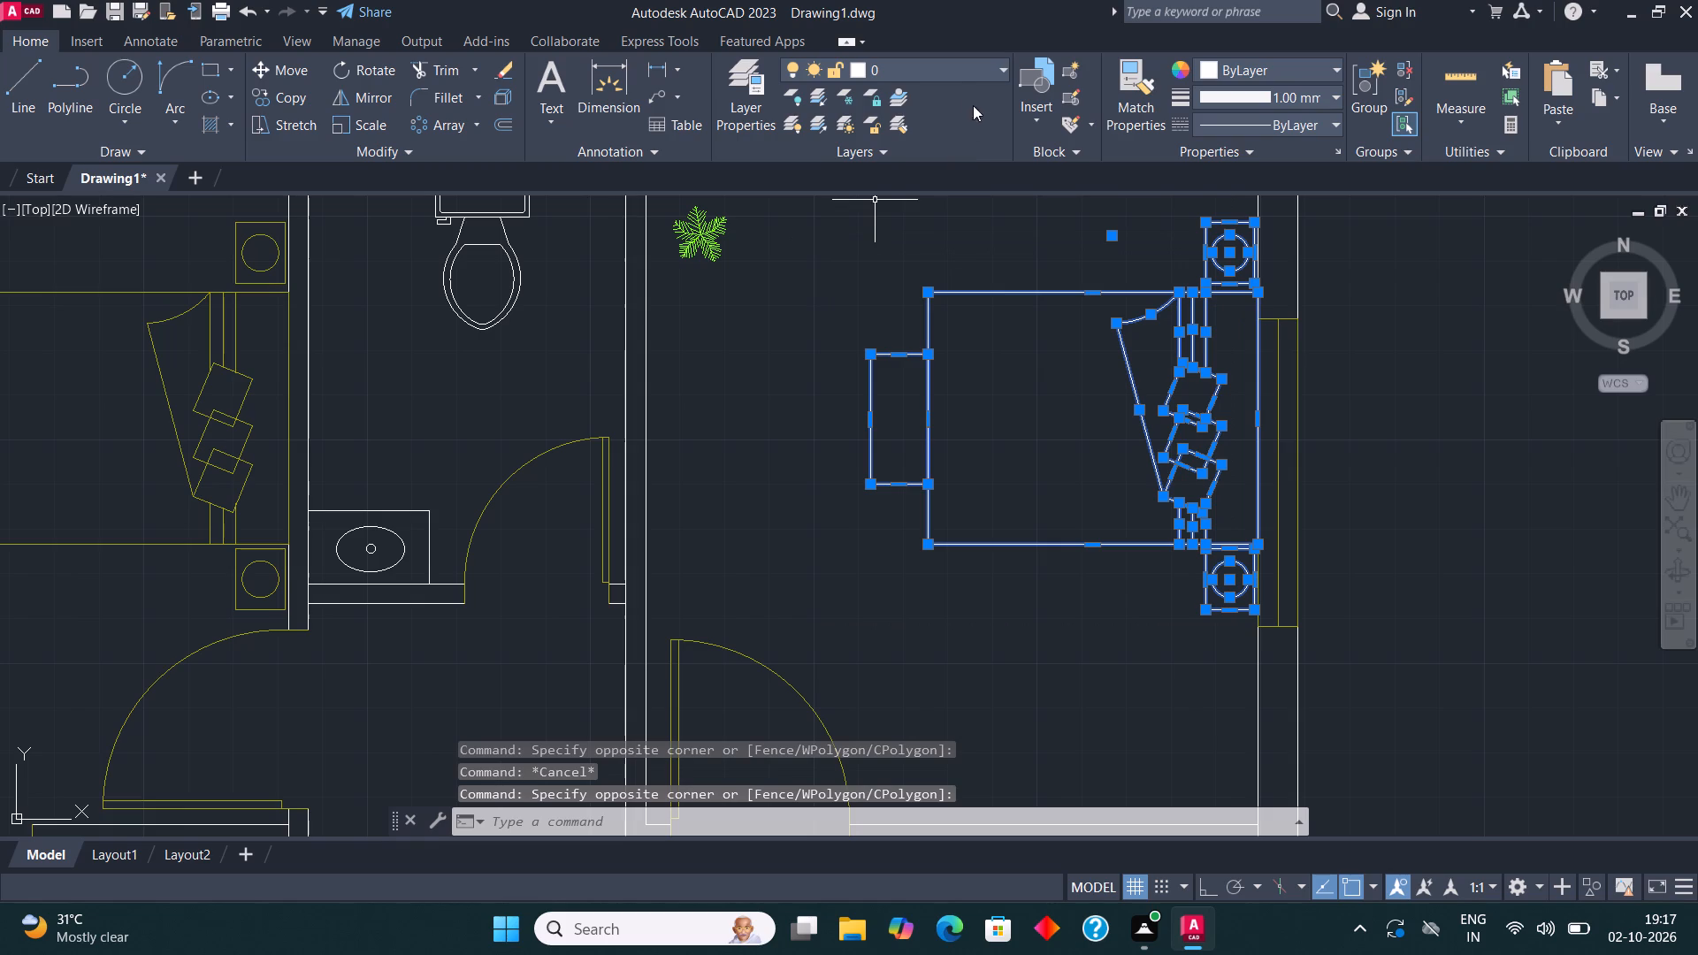
{"action": "left_click", "coordinate": [953, 65]}
{"action": "left_click", "coordinate": [944, 198]}
{"action": "scroll", "coordinate": [969, 376], "scroll_direction": "down", "scroll_amount": 2}
{"action": "key", "text": "Escape"}
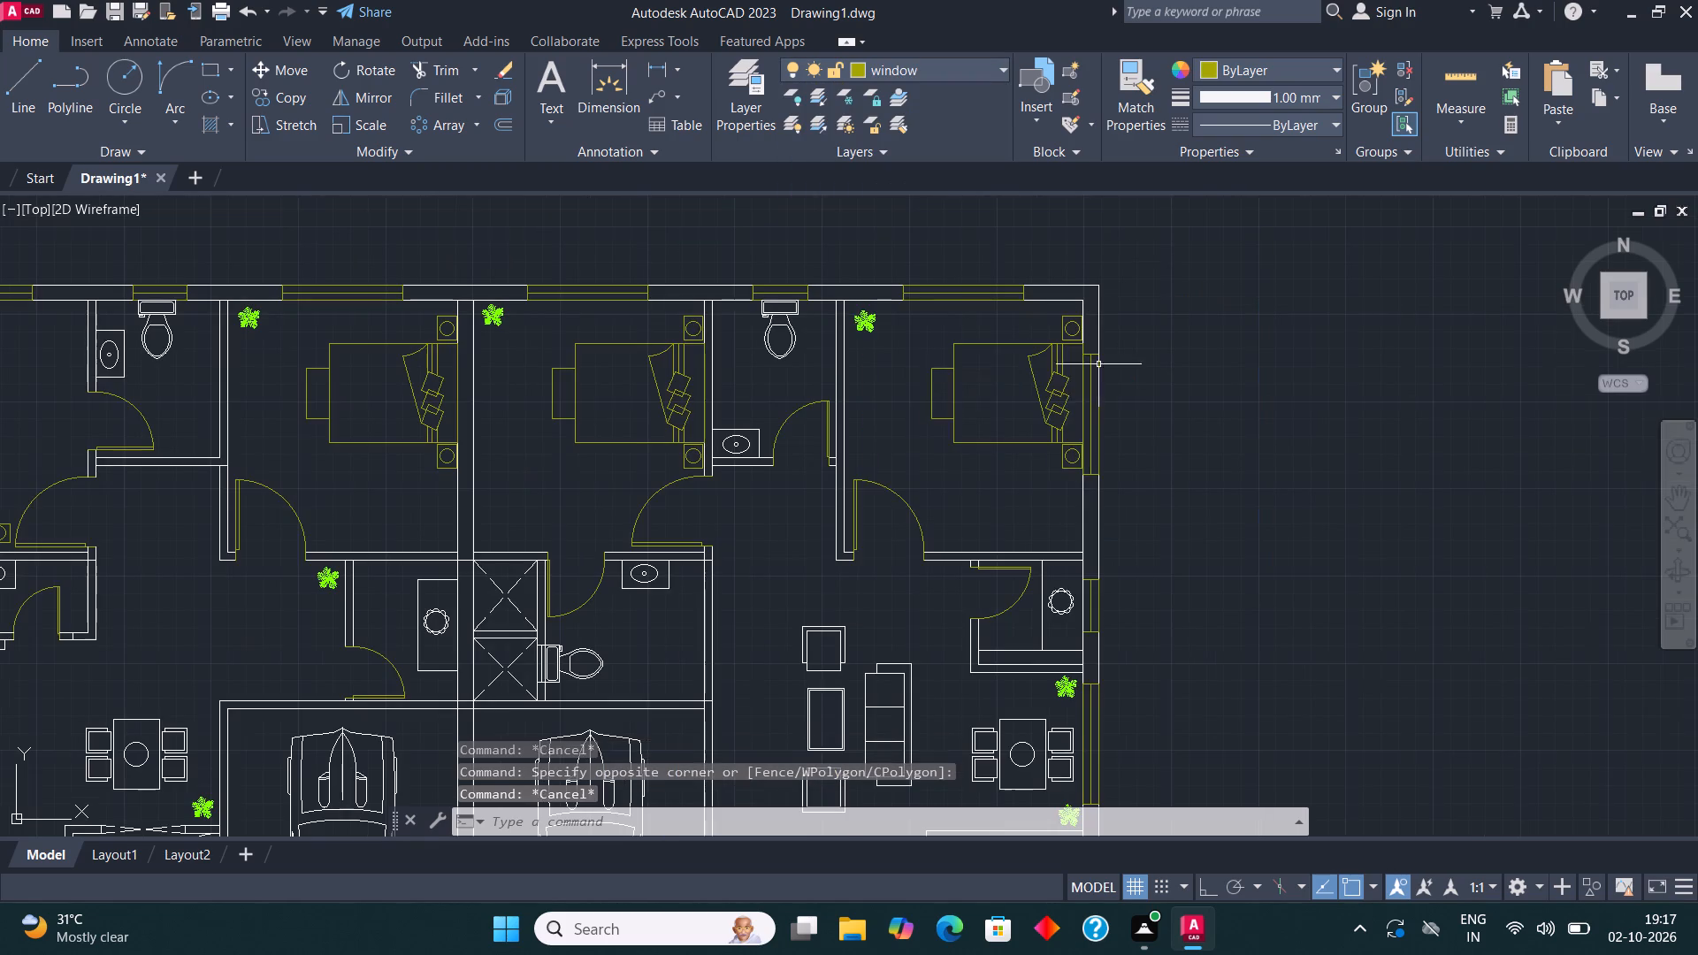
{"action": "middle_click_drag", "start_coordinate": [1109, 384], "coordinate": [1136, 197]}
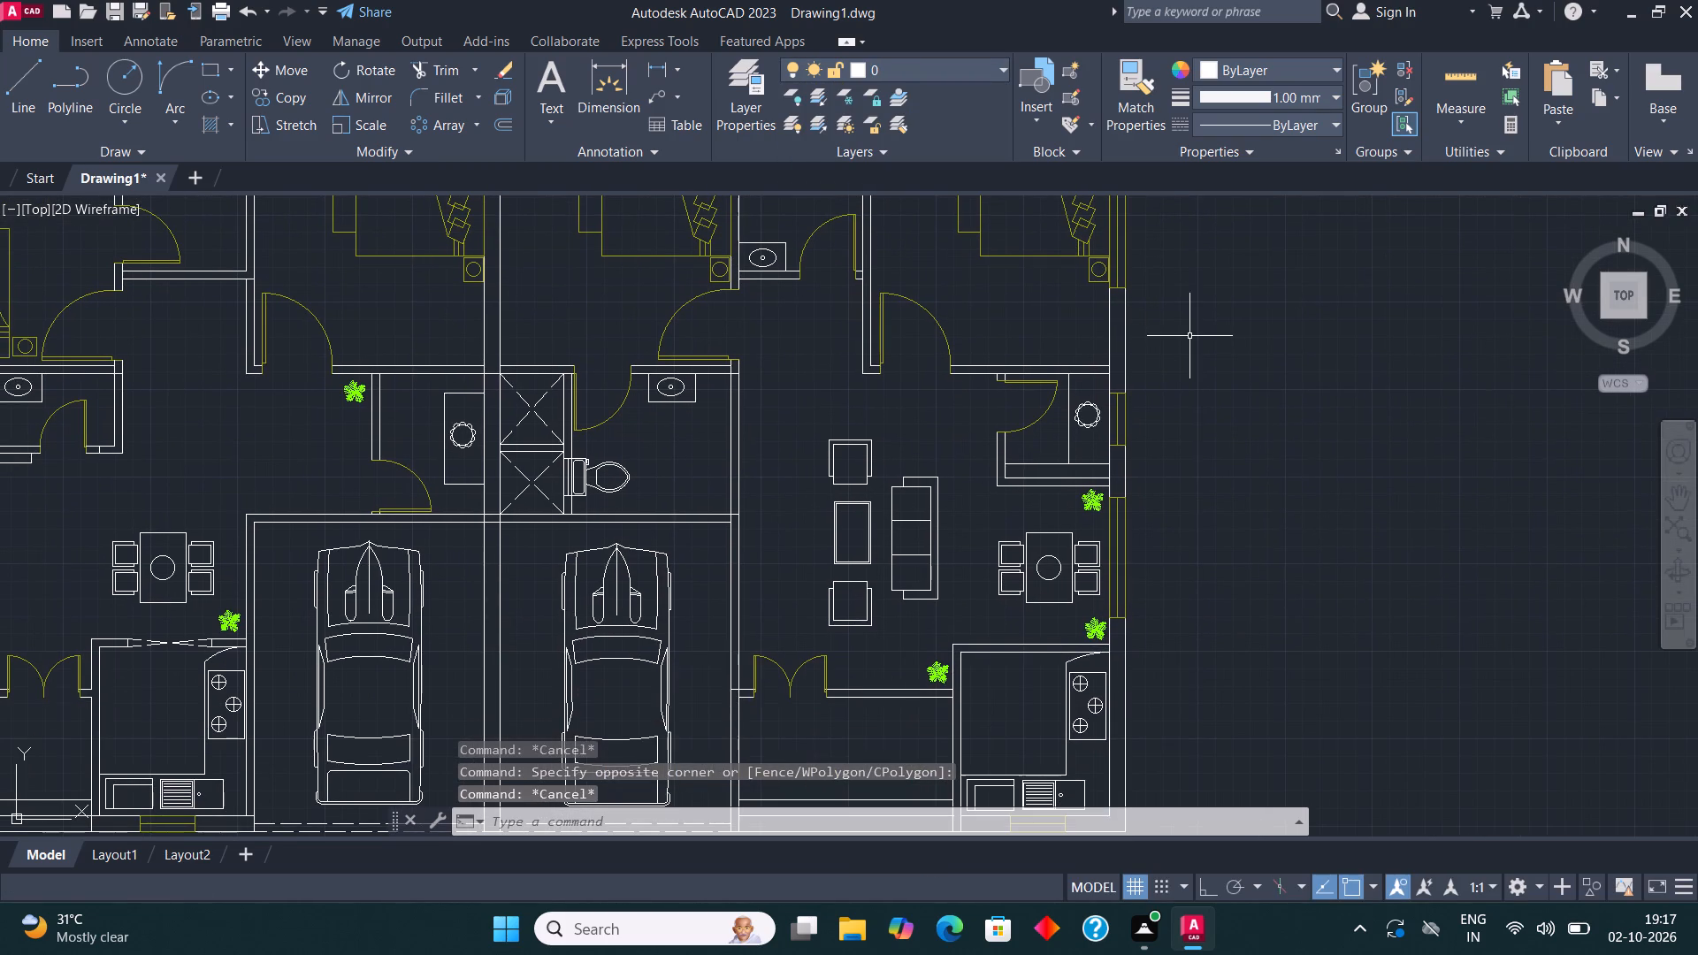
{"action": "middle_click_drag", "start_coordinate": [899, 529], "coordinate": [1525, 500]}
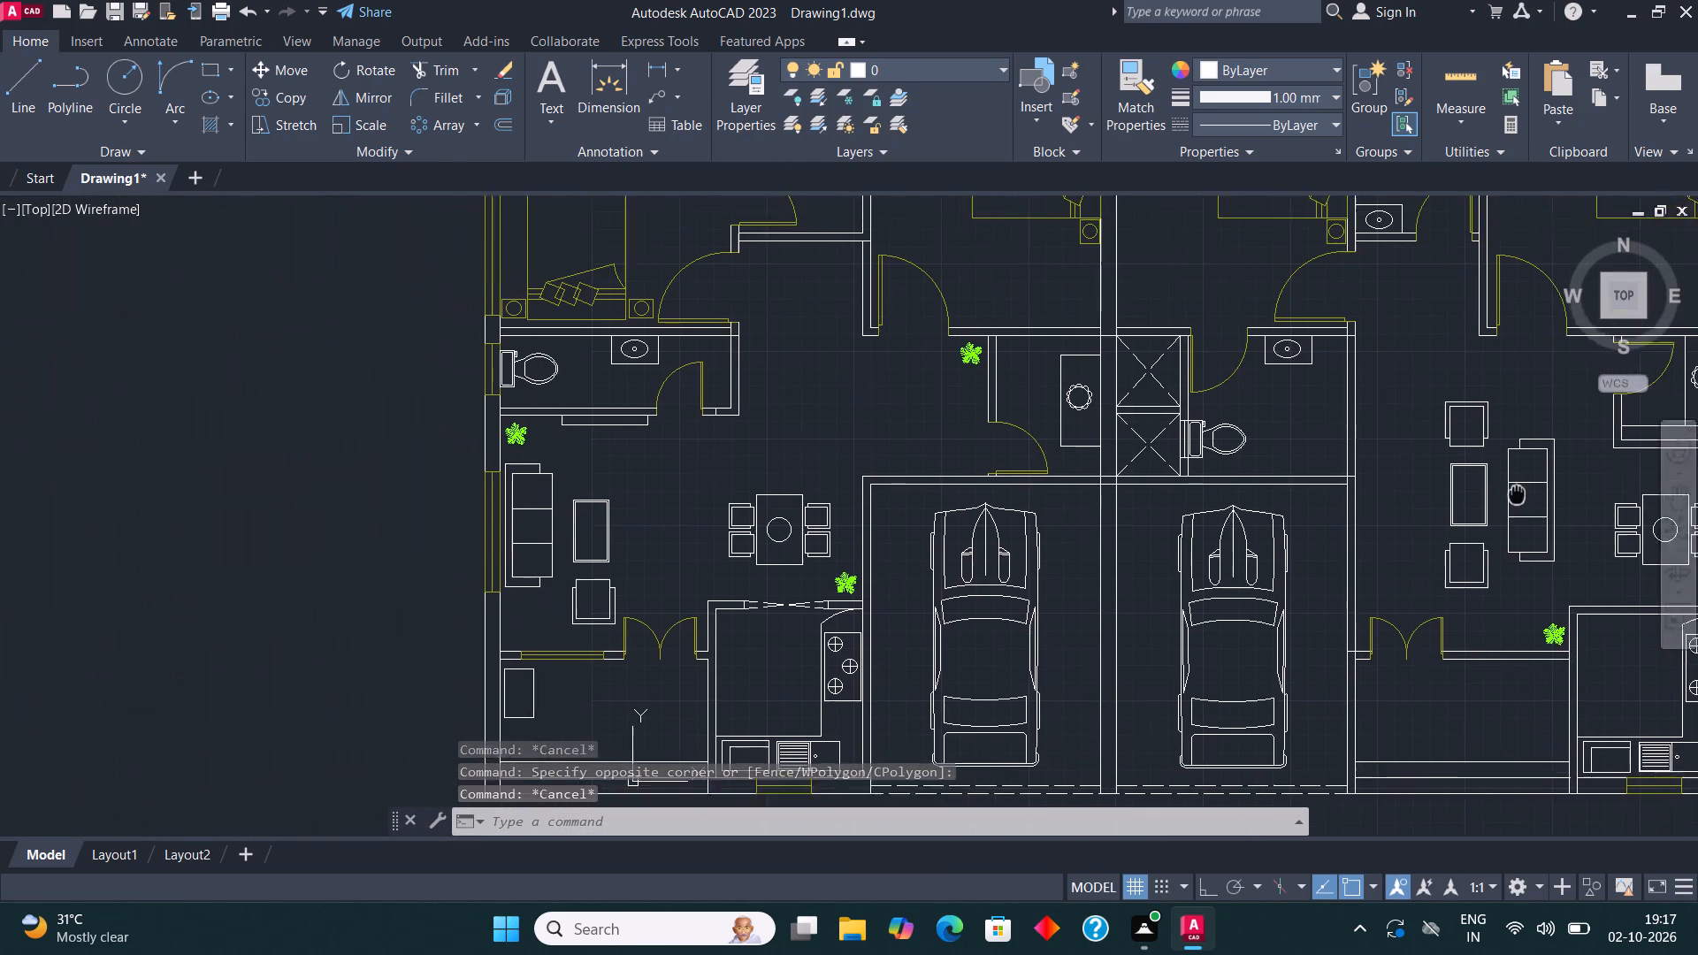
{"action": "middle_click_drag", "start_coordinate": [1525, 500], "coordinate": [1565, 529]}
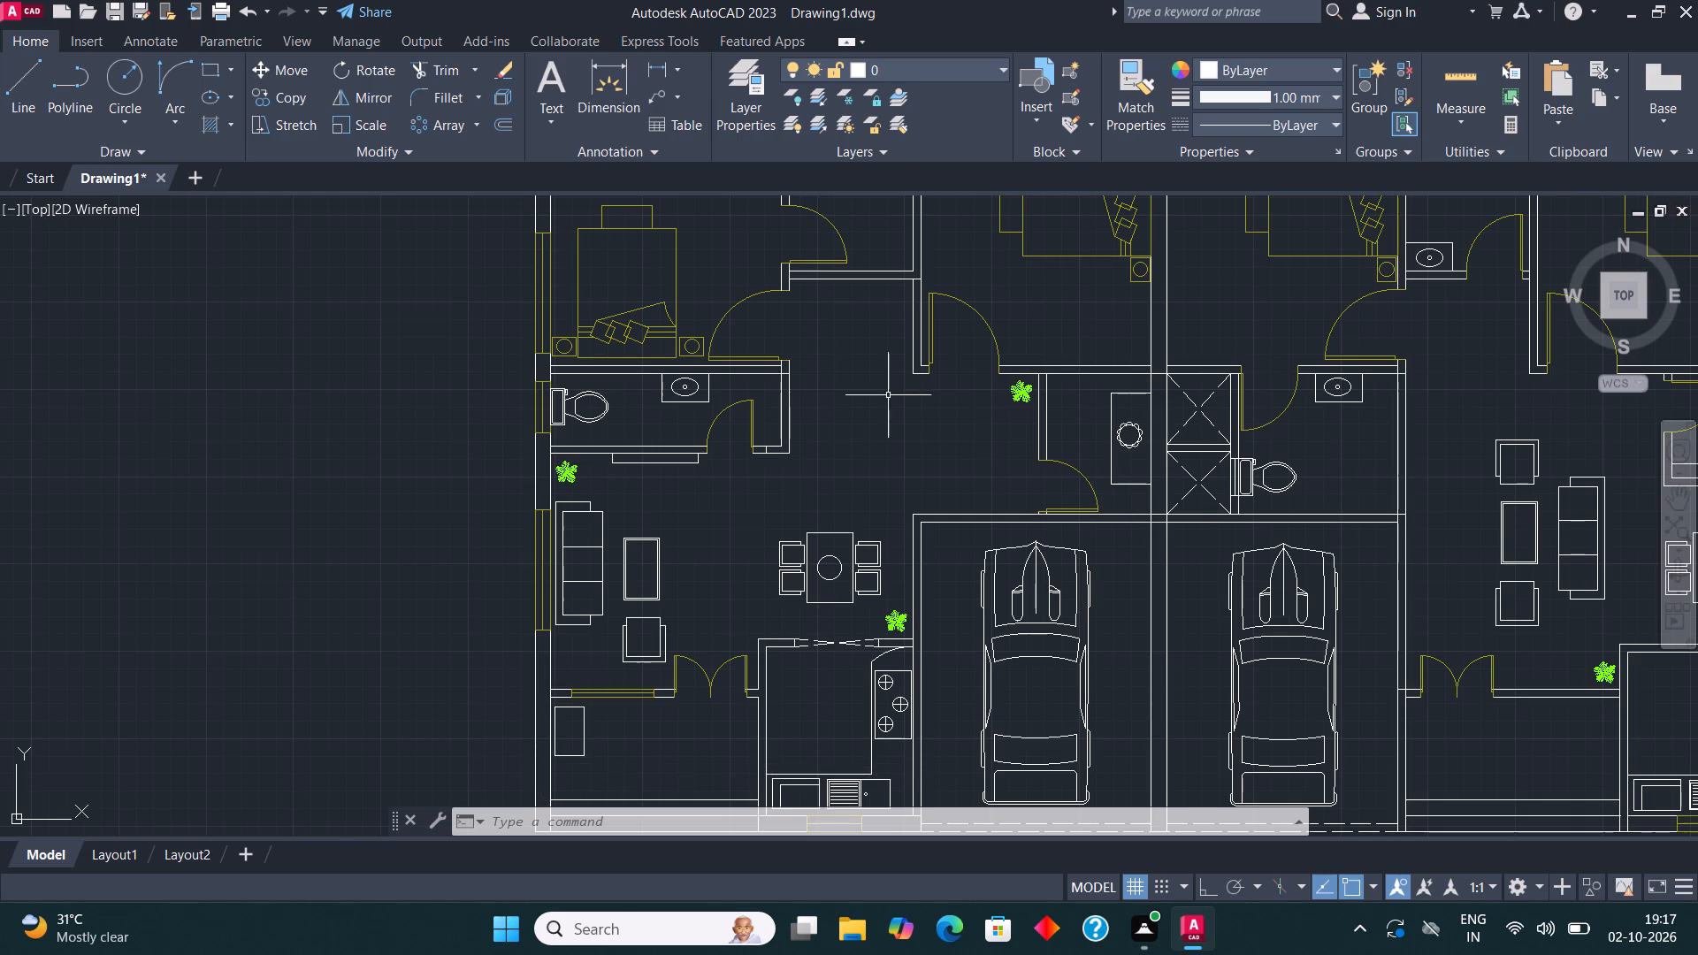
Assign the left unit's side-wall bathroom toilet and washbasin, living-room shelf, sofa, armchair, coffee table, dining set and porch rectangle to the window layer.
{"action": "middle_click_drag", "start_coordinate": [692, 409], "coordinate": [794, 479]}
{"action": "scroll", "coordinate": [719, 480], "scroll_direction": "up", "scroll_amount": 2}
{"action": "left_click_drag", "start_coordinate": [690, 536], "coordinate": [687, 527]}
{"action": "left_click", "coordinate": [660, 479]}
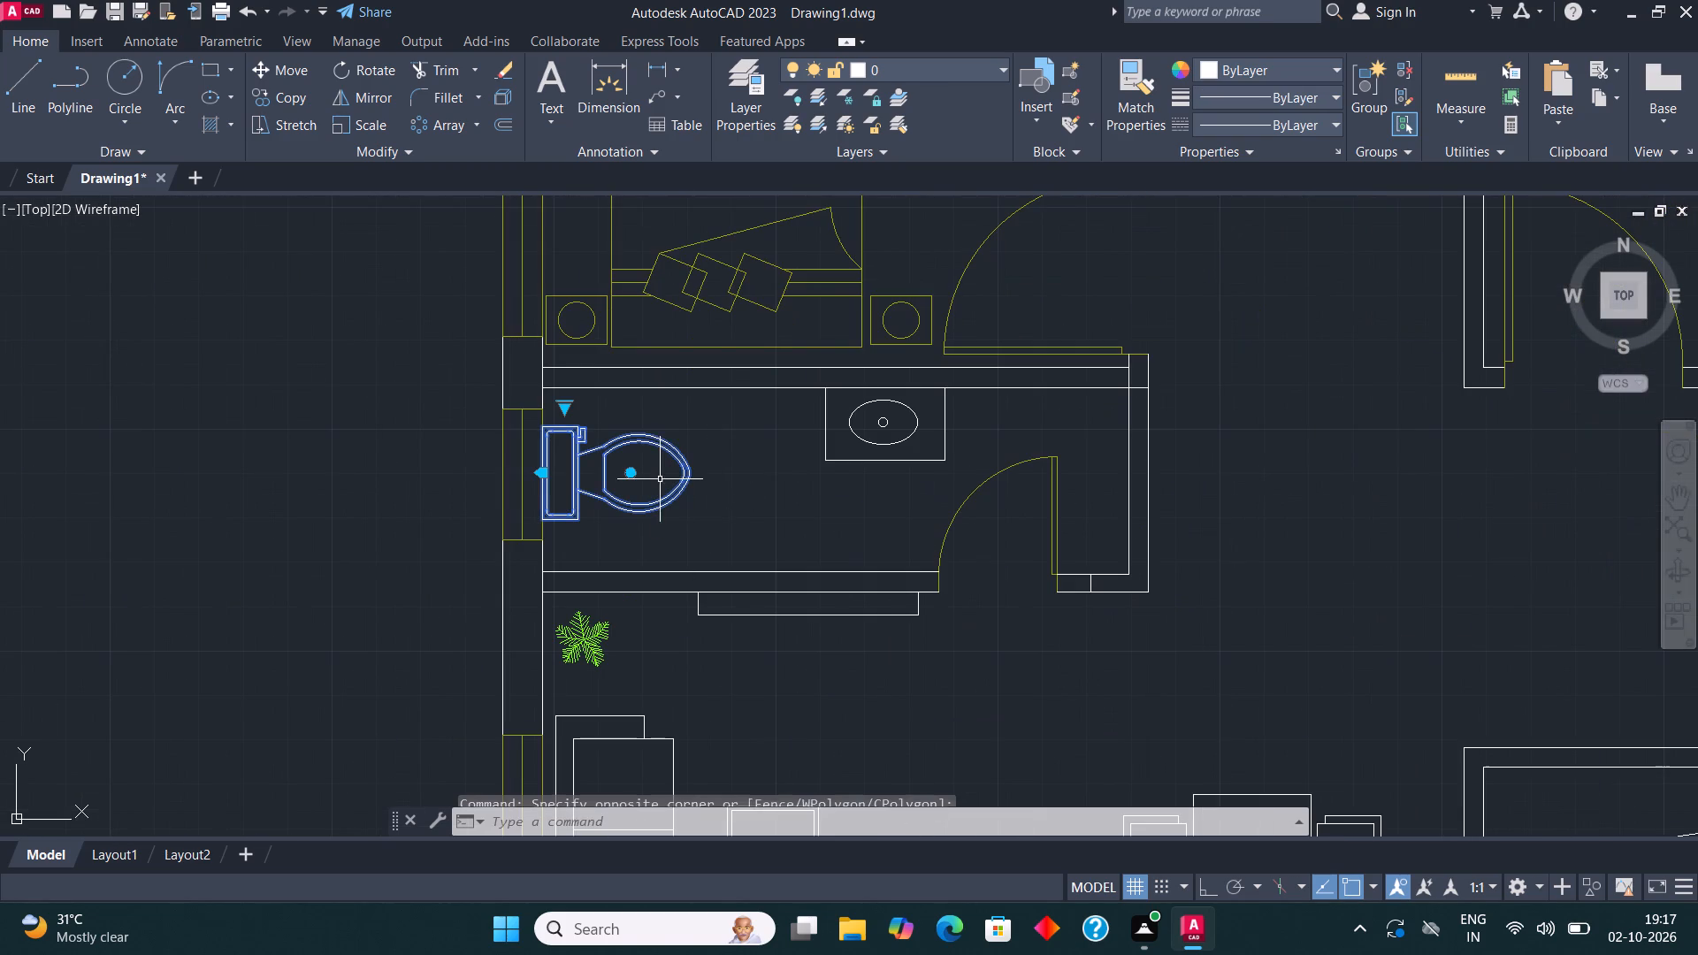
{"action": "left_click", "coordinate": [900, 477]}
{"action": "left_click", "coordinate": [868, 416]}
{"action": "scroll", "coordinate": [968, 382], "scroll_direction": "down", "scroll_amount": 1}
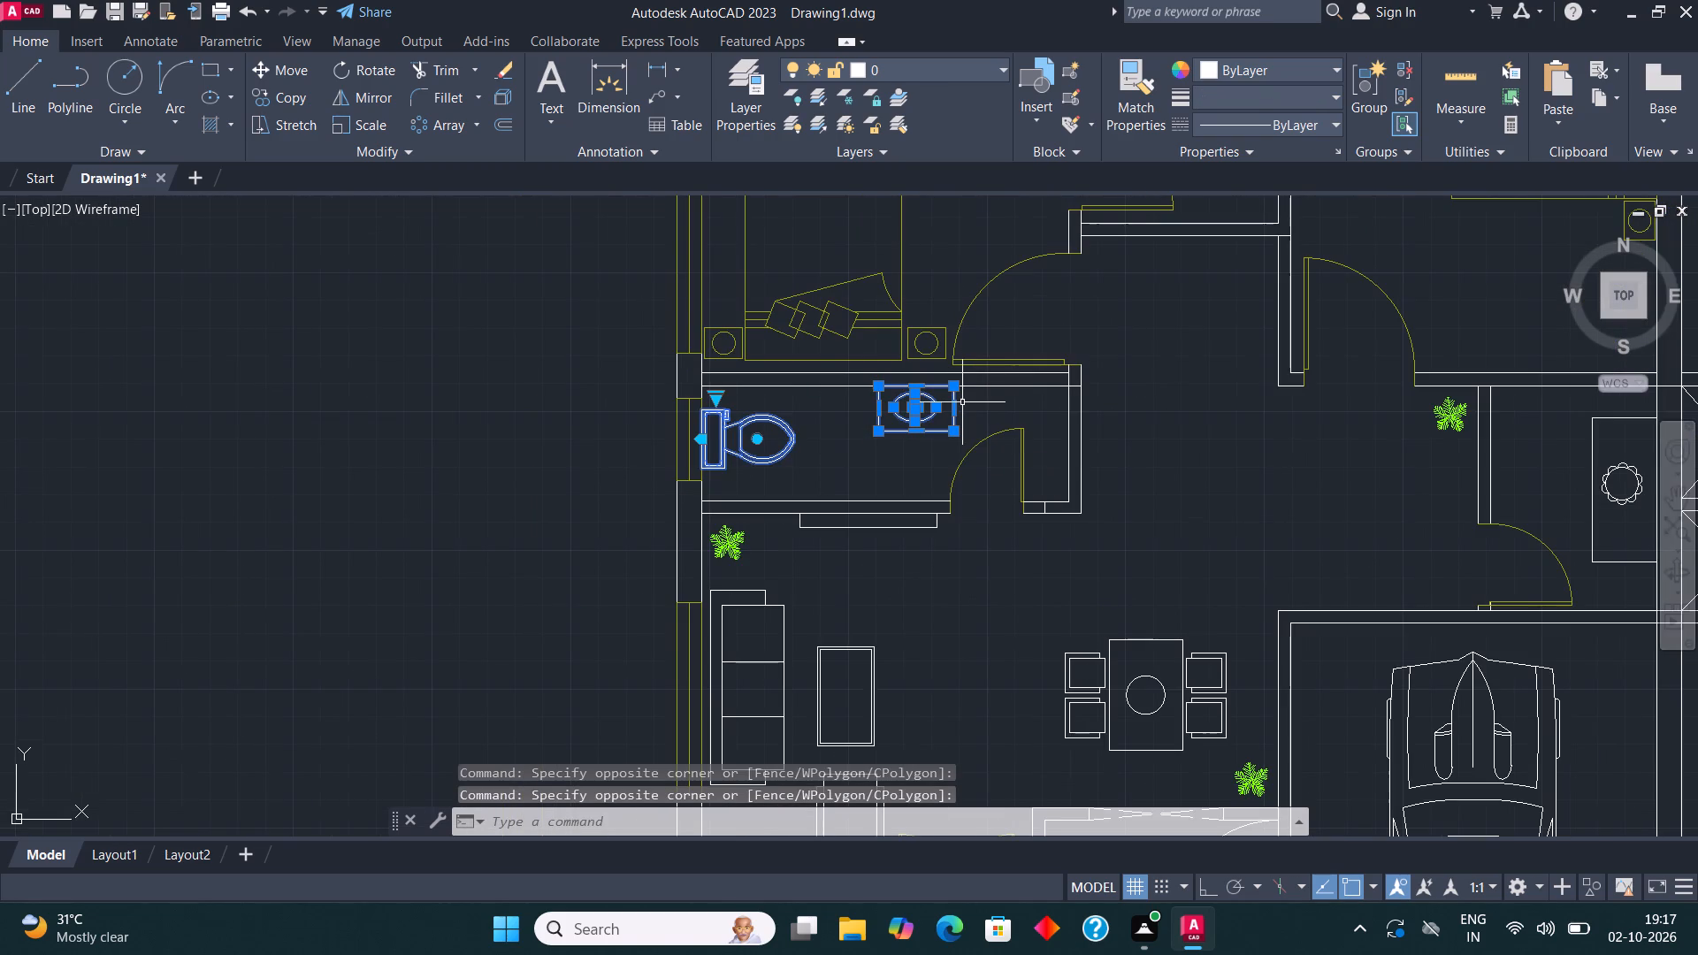
{"action": "scroll", "coordinate": [897, 509], "scroll_direction": "up", "scroll_amount": 1}
{"action": "left_click", "coordinate": [884, 542]}
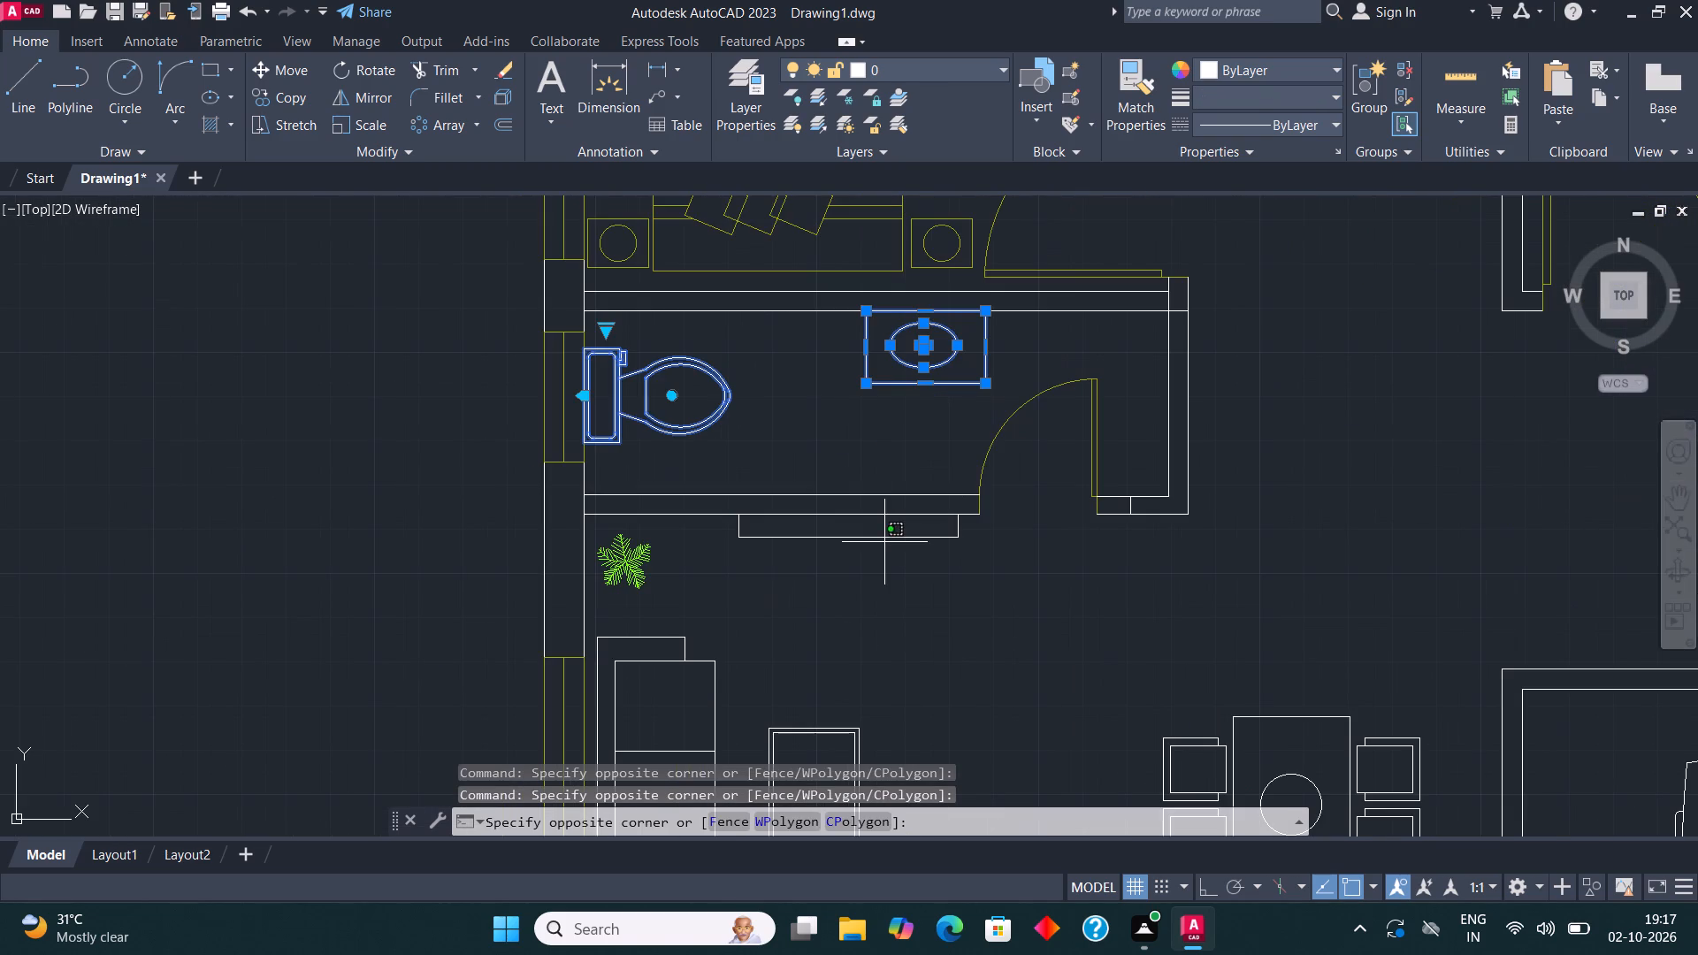
{"action": "left_click", "coordinate": [873, 531]}
{"action": "scroll", "coordinate": [1030, 327], "scroll_direction": "down", "scroll_amount": 1}
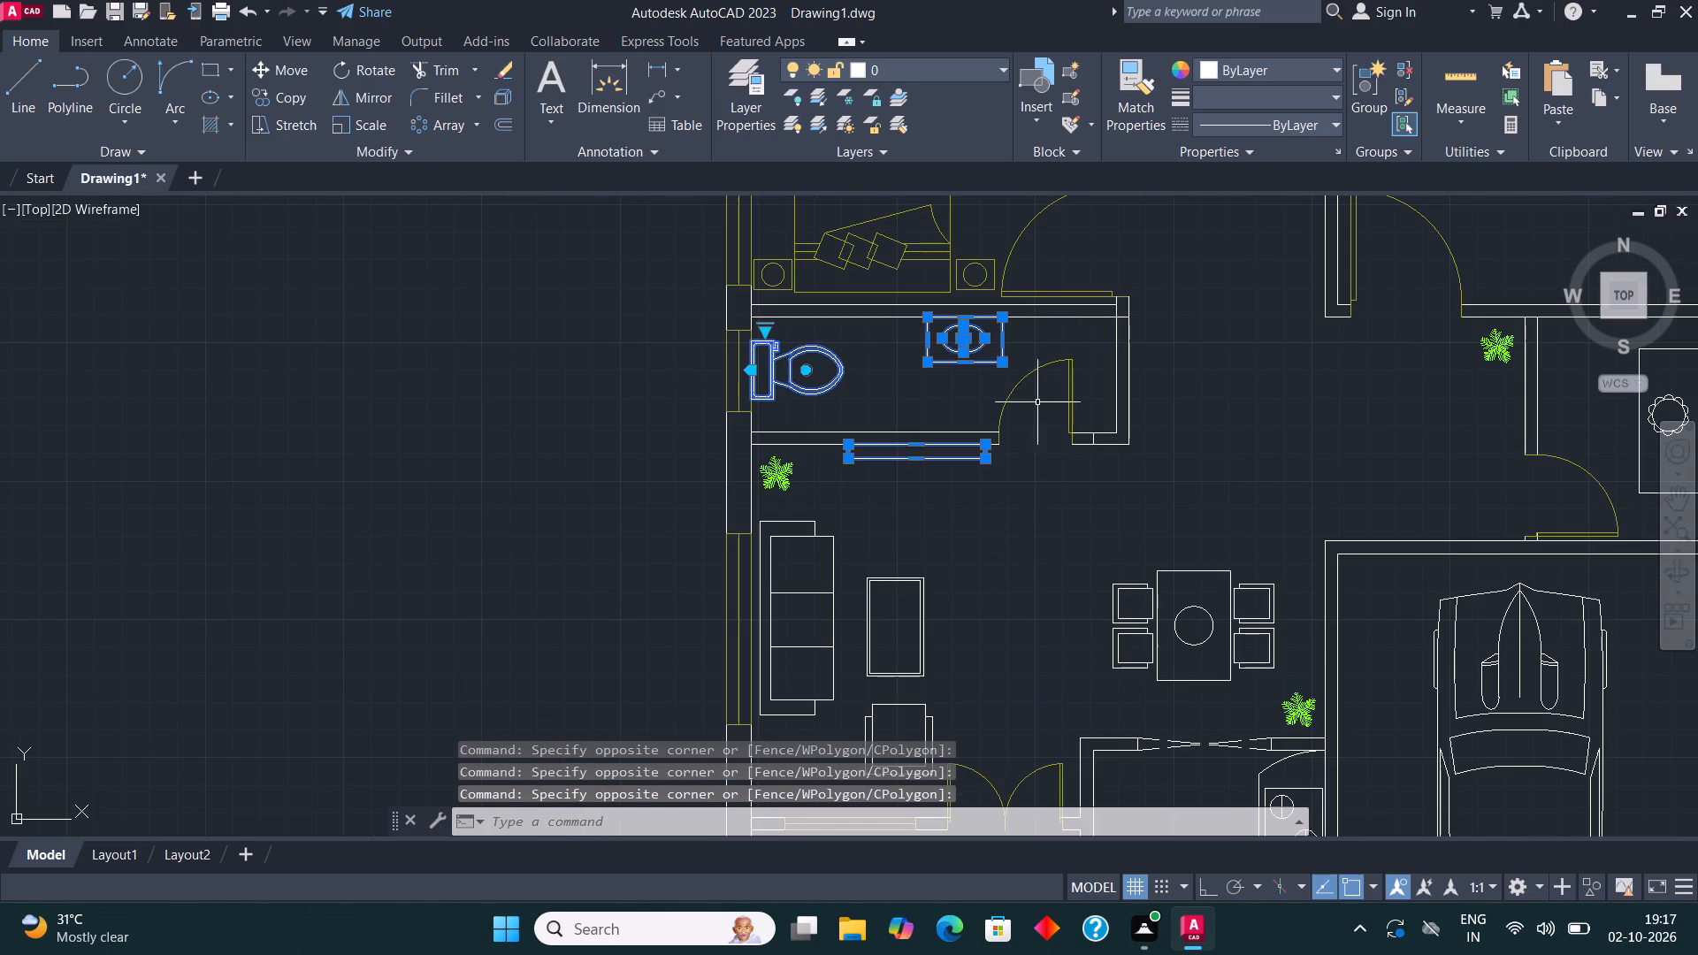
{"action": "scroll", "coordinate": [1038, 401], "scroll_direction": "down", "scroll_amount": 1}
{"action": "scroll", "coordinate": [994, 623], "scroll_direction": "up", "scroll_amount": 3}
{"action": "left_click", "coordinate": [906, 693]}
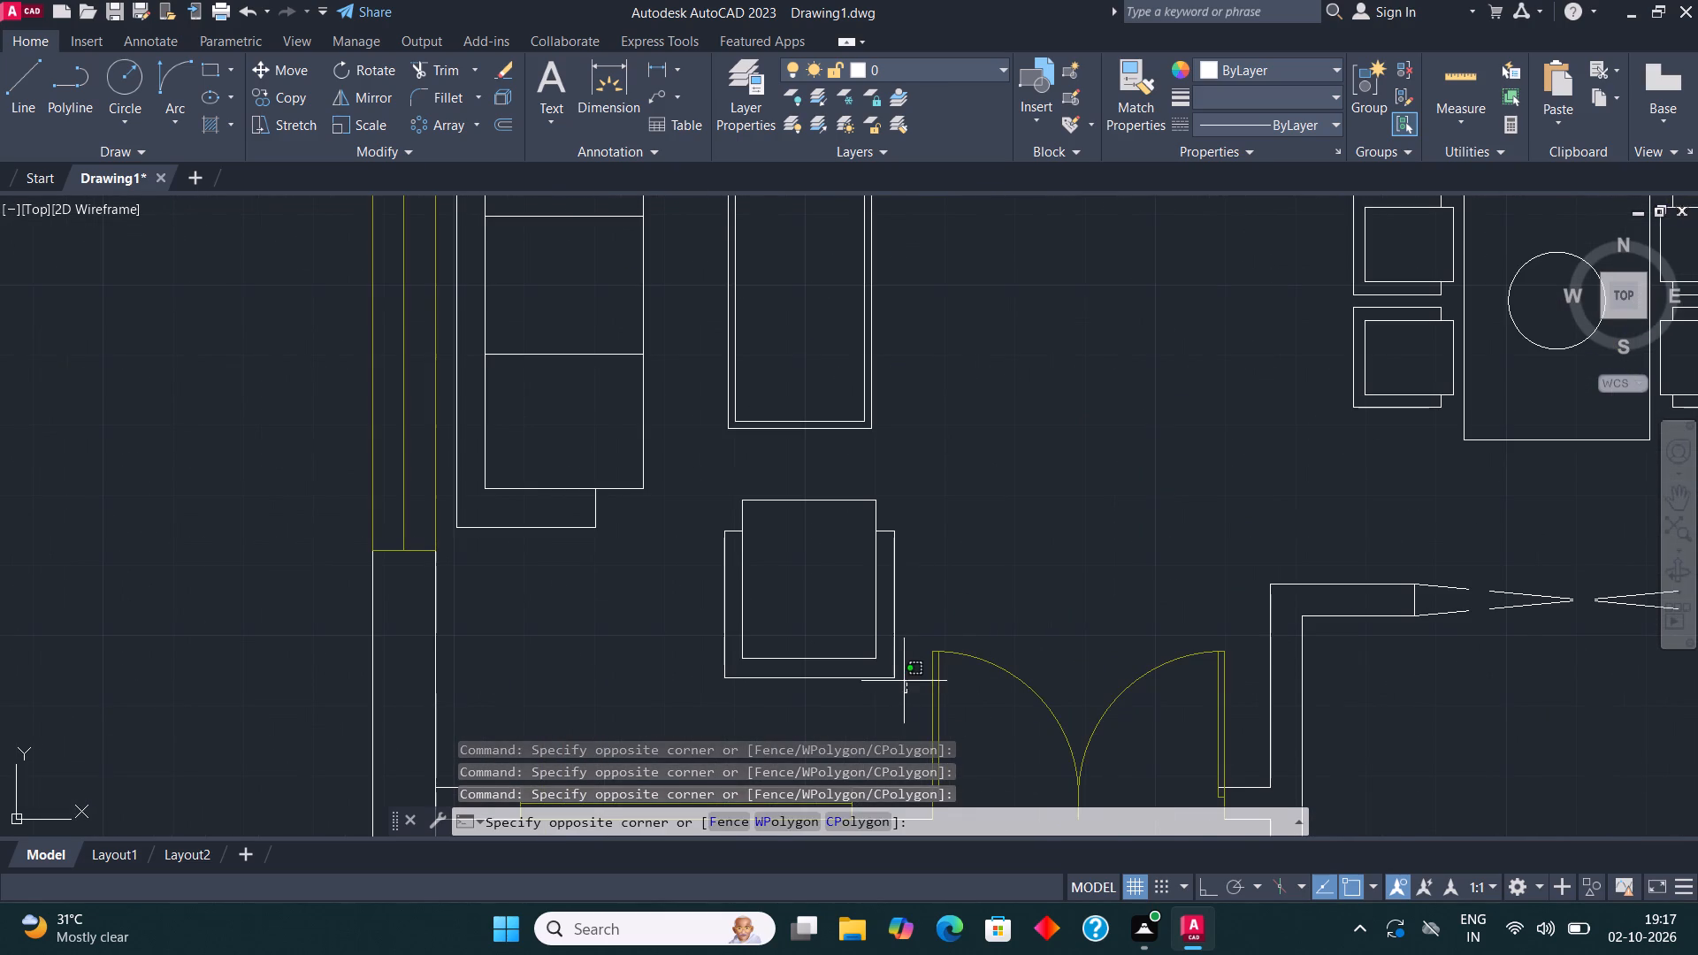
{"action": "scroll", "coordinate": [902, 679], "scroll_direction": "down", "scroll_amount": 3}
{"action": "scroll", "coordinate": [796, 527], "scroll_direction": "up", "scroll_amount": 2}
{"action": "left_click", "coordinate": [771, 506]}
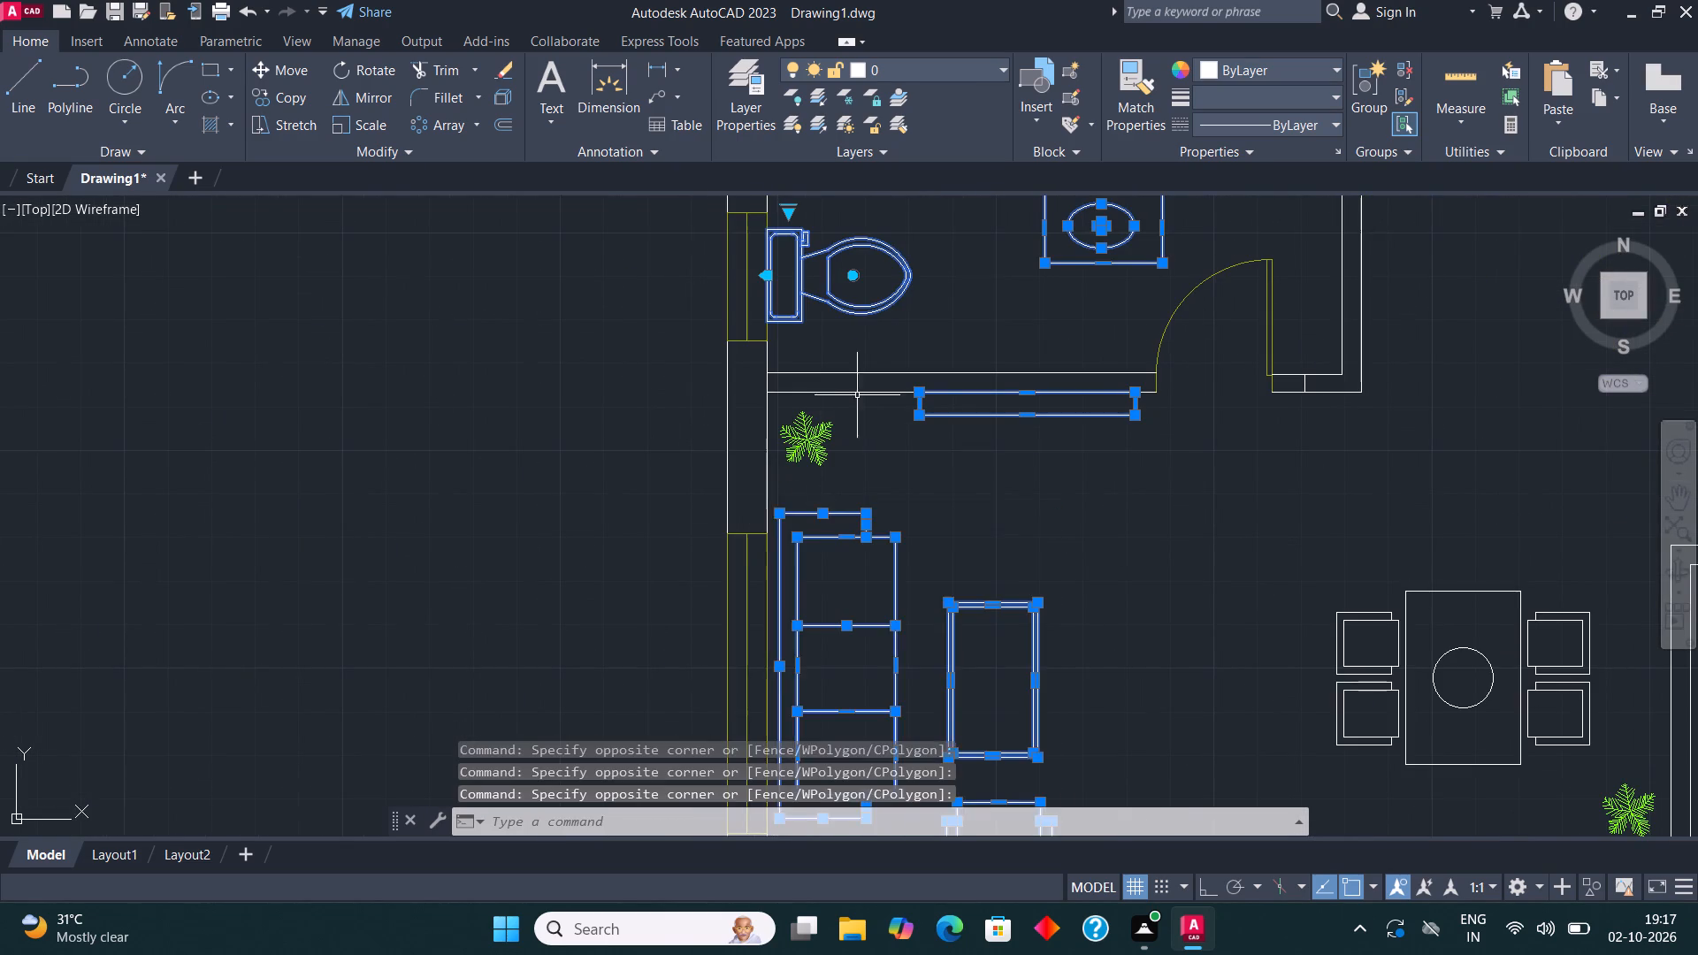
{"action": "scroll", "coordinate": [862, 386], "scroll_direction": "down", "scroll_amount": 3}
{"action": "scroll", "coordinate": [1003, 480], "scroll_direction": "up", "scroll_amount": 2}
{"action": "scroll", "coordinate": [1082, 510], "scroll_direction": "up", "scroll_amount": 1}
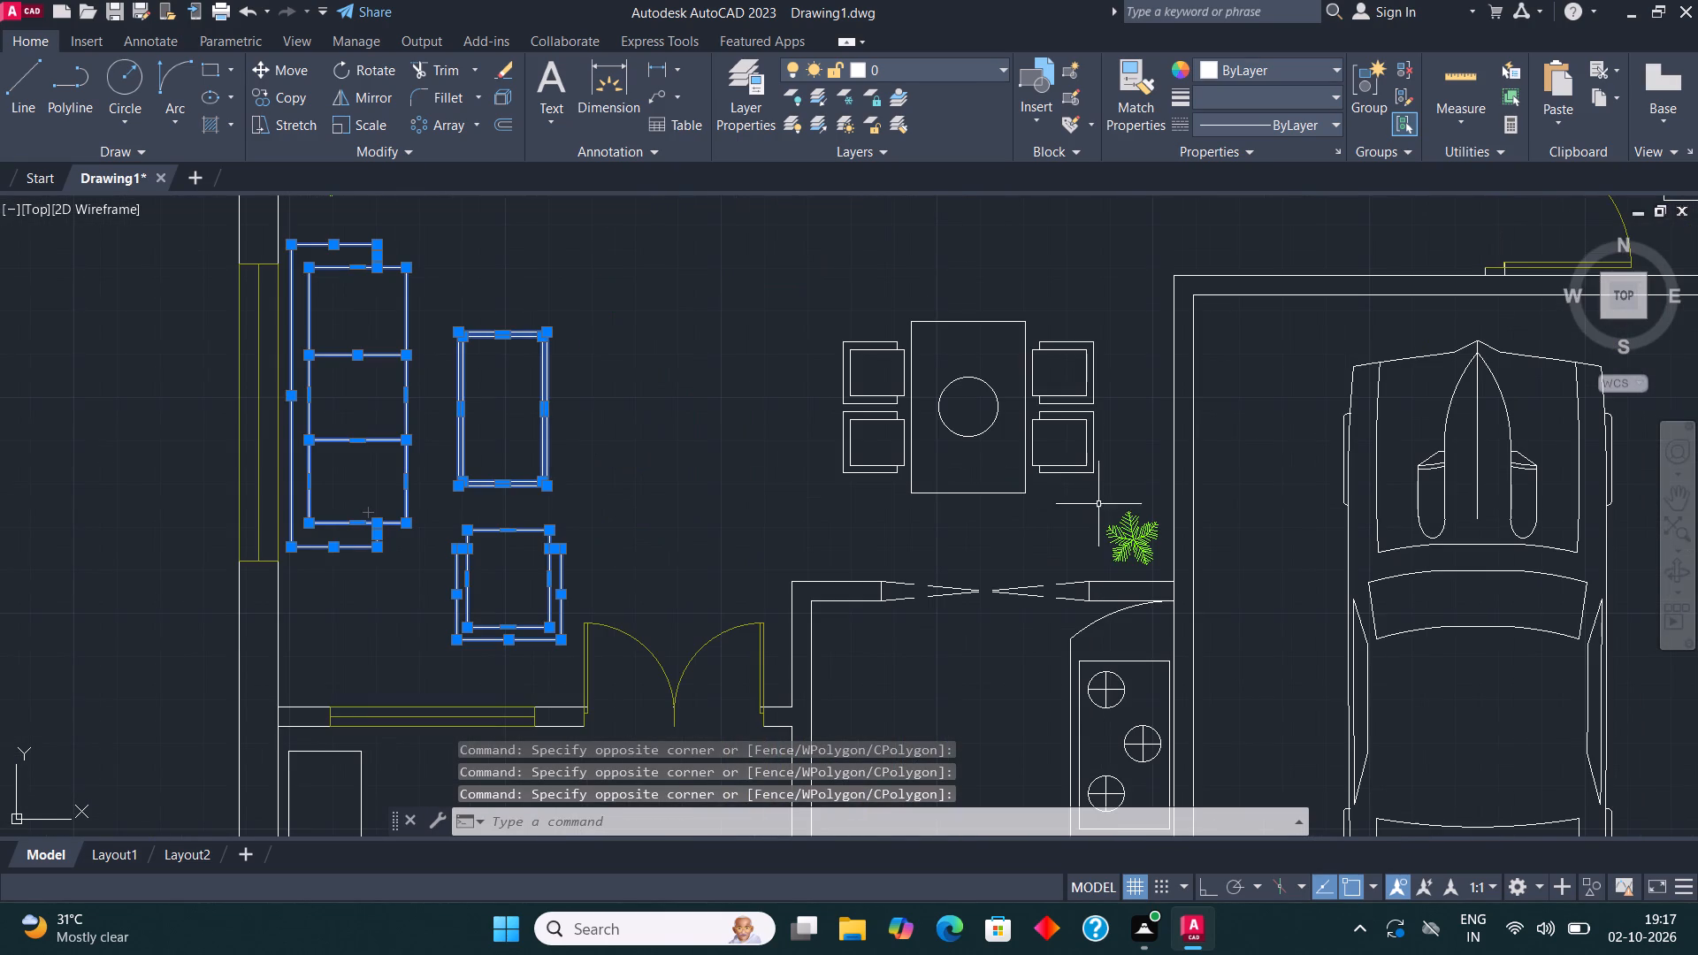
{"action": "left_click", "coordinate": [1125, 493]}
{"action": "left_click", "coordinate": [812, 317]}
{"action": "scroll", "coordinate": [811, 335], "scroll_direction": "down", "scroll_amount": 2}
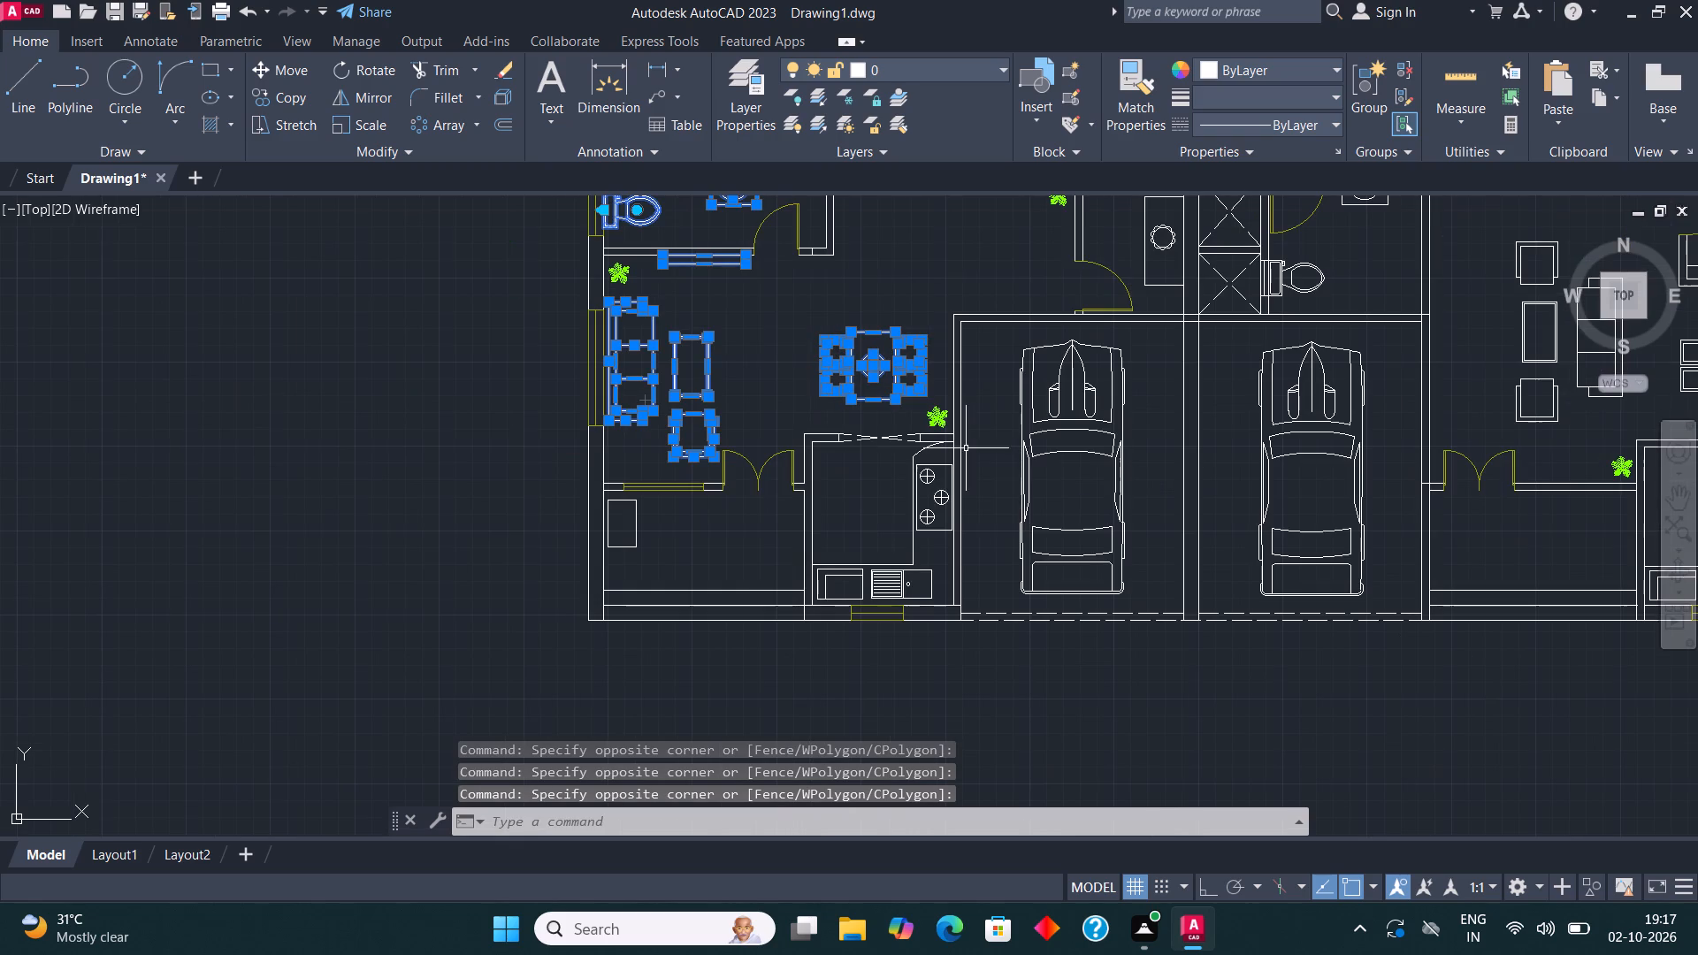
{"action": "scroll", "coordinate": [649, 546], "scroll_direction": "up", "scroll_amount": 1}
{"action": "left_click_drag", "start_coordinate": [649, 550], "coordinate": [644, 542]}
{"action": "left_click", "coordinate": [622, 504]}
{"action": "left_click", "coordinate": [947, 69]}
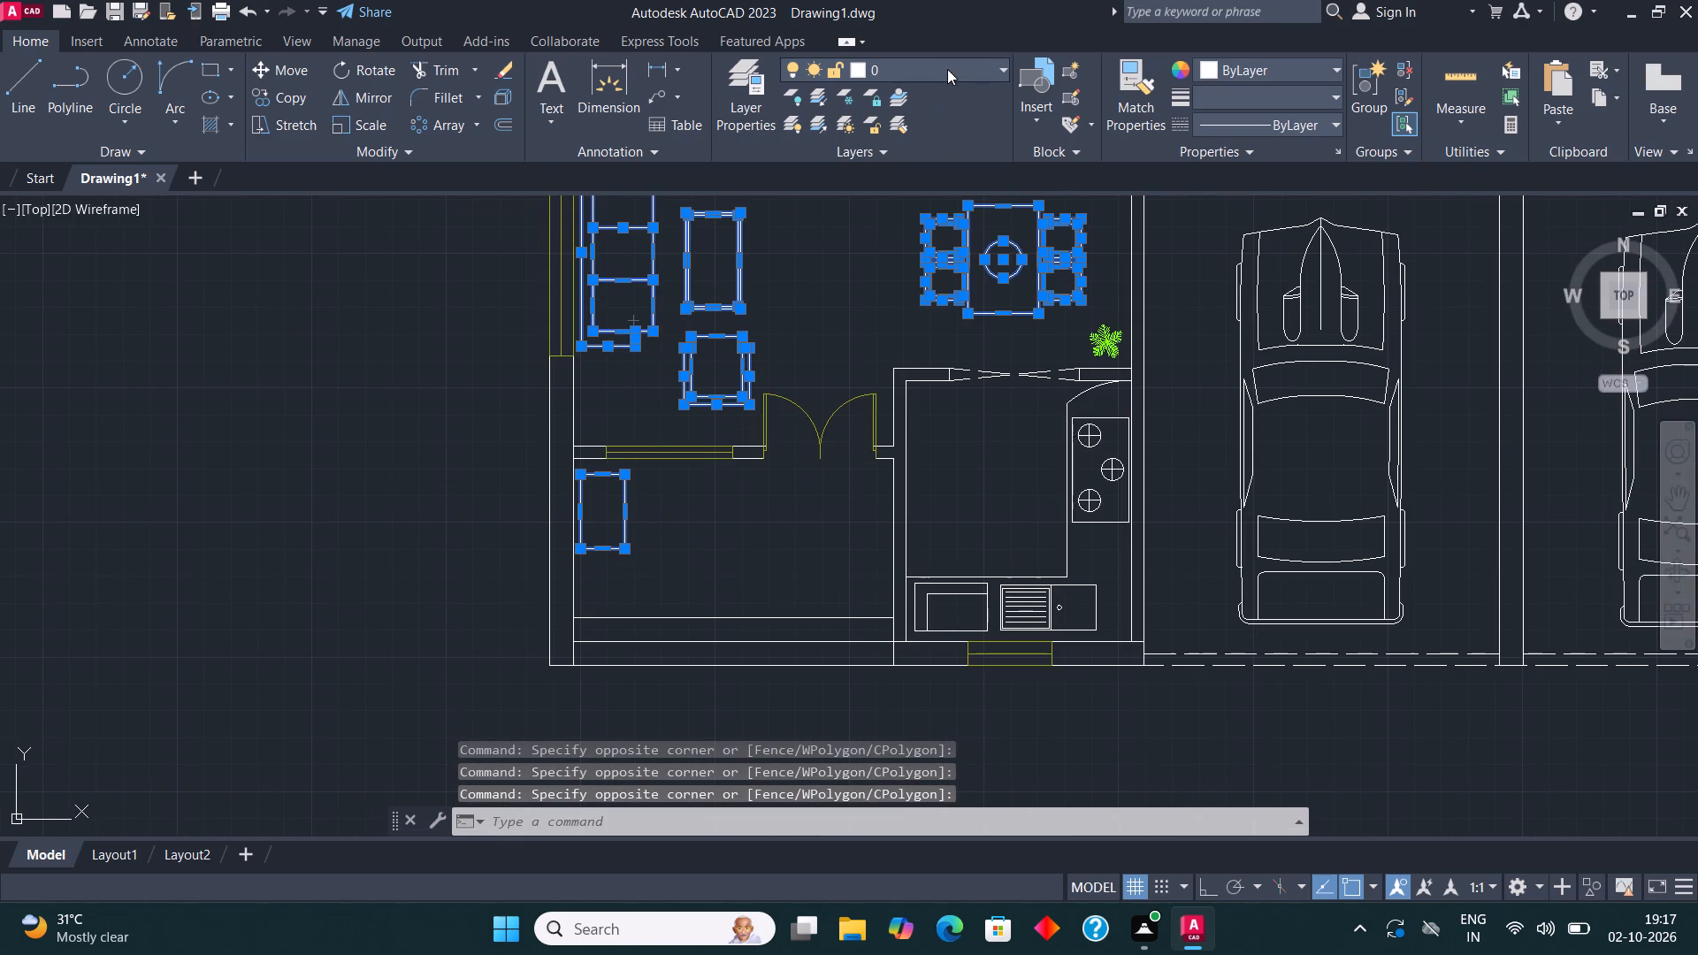
{"action": "left_click", "coordinate": [934, 200]}
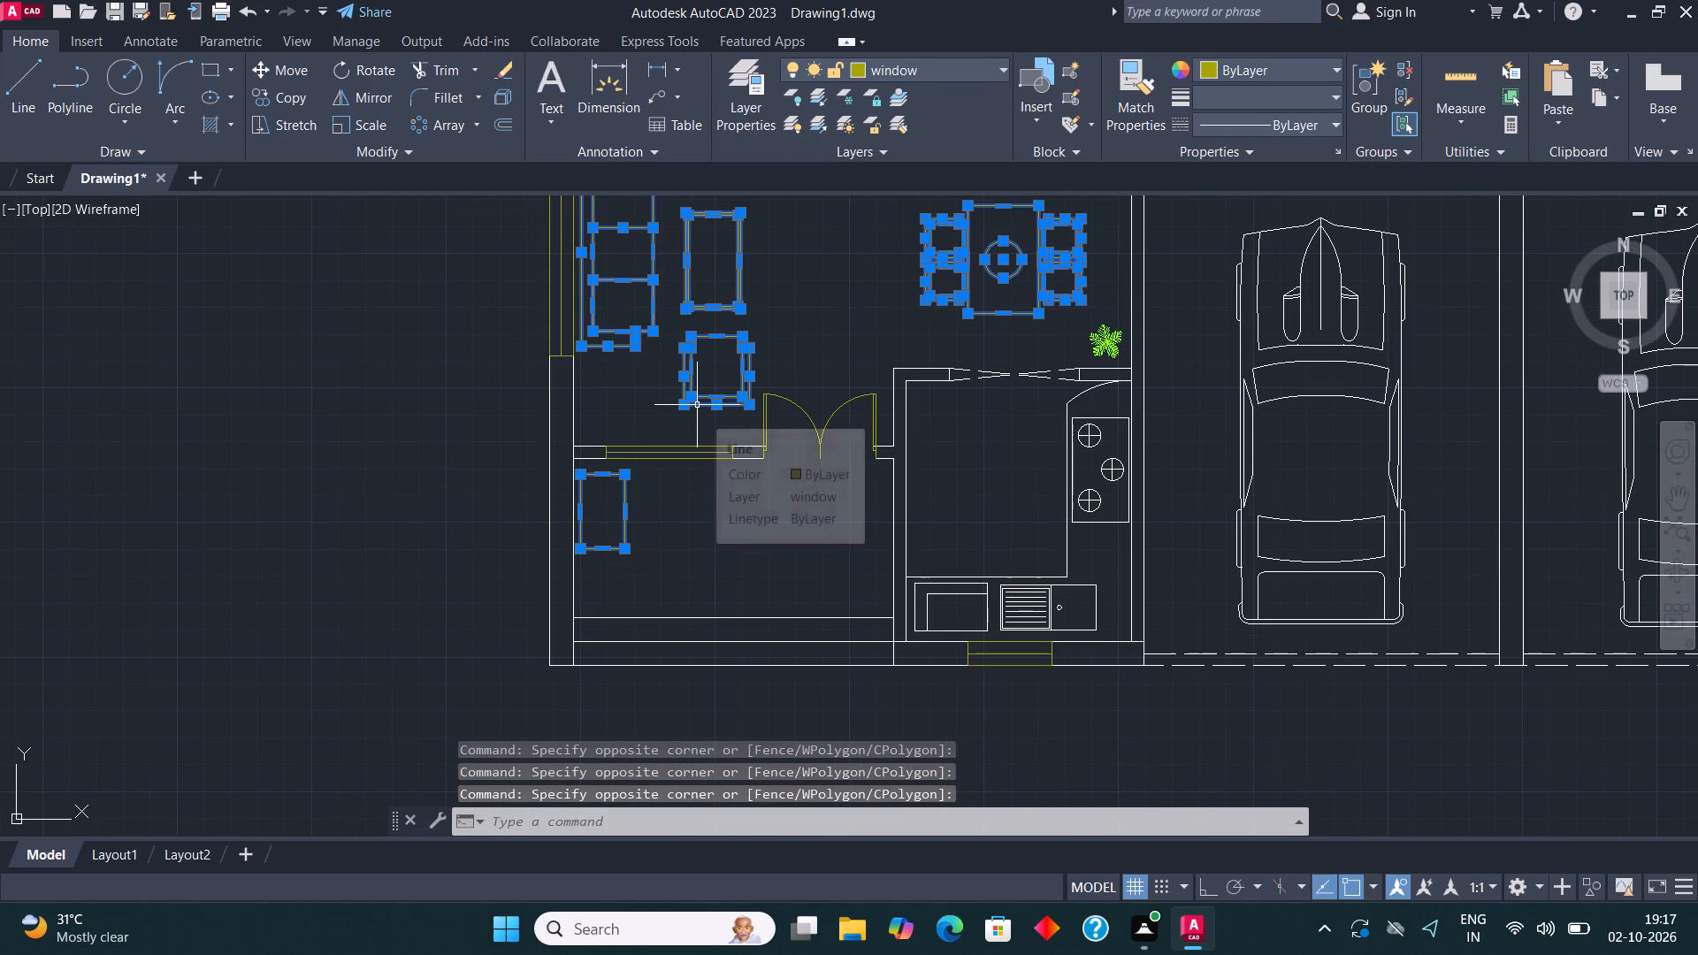
{"action": "key", "text": "Escape"}
Assign the sink and the appliance beside it on the left unit's kitchen counter to the window layer.
{"action": "scroll", "coordinate": [776, 424], "scroll_direction": "down", "scroll_amount": 1}
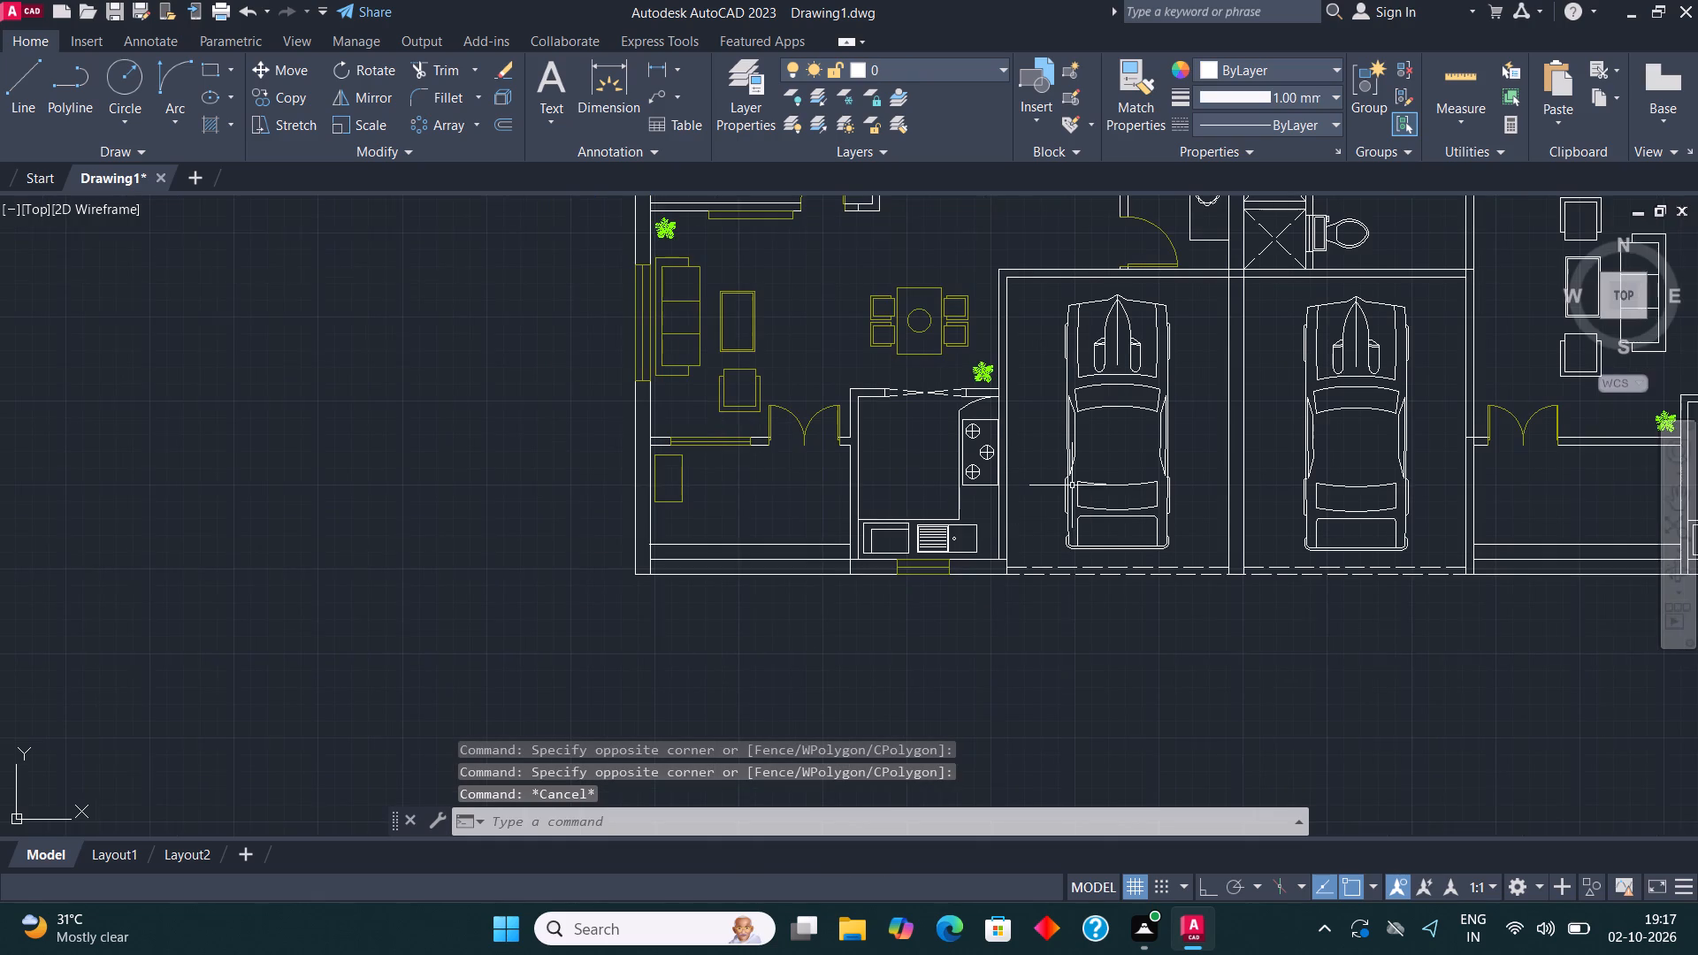
{"action": "middle_click_drag", "start_coordinate": [1072, 490], "coordinate": [1009, 475]}
{"action": "scroll", "coordinate": [866, 505], "scroll_direction": "up", "scroll_amount": 2}
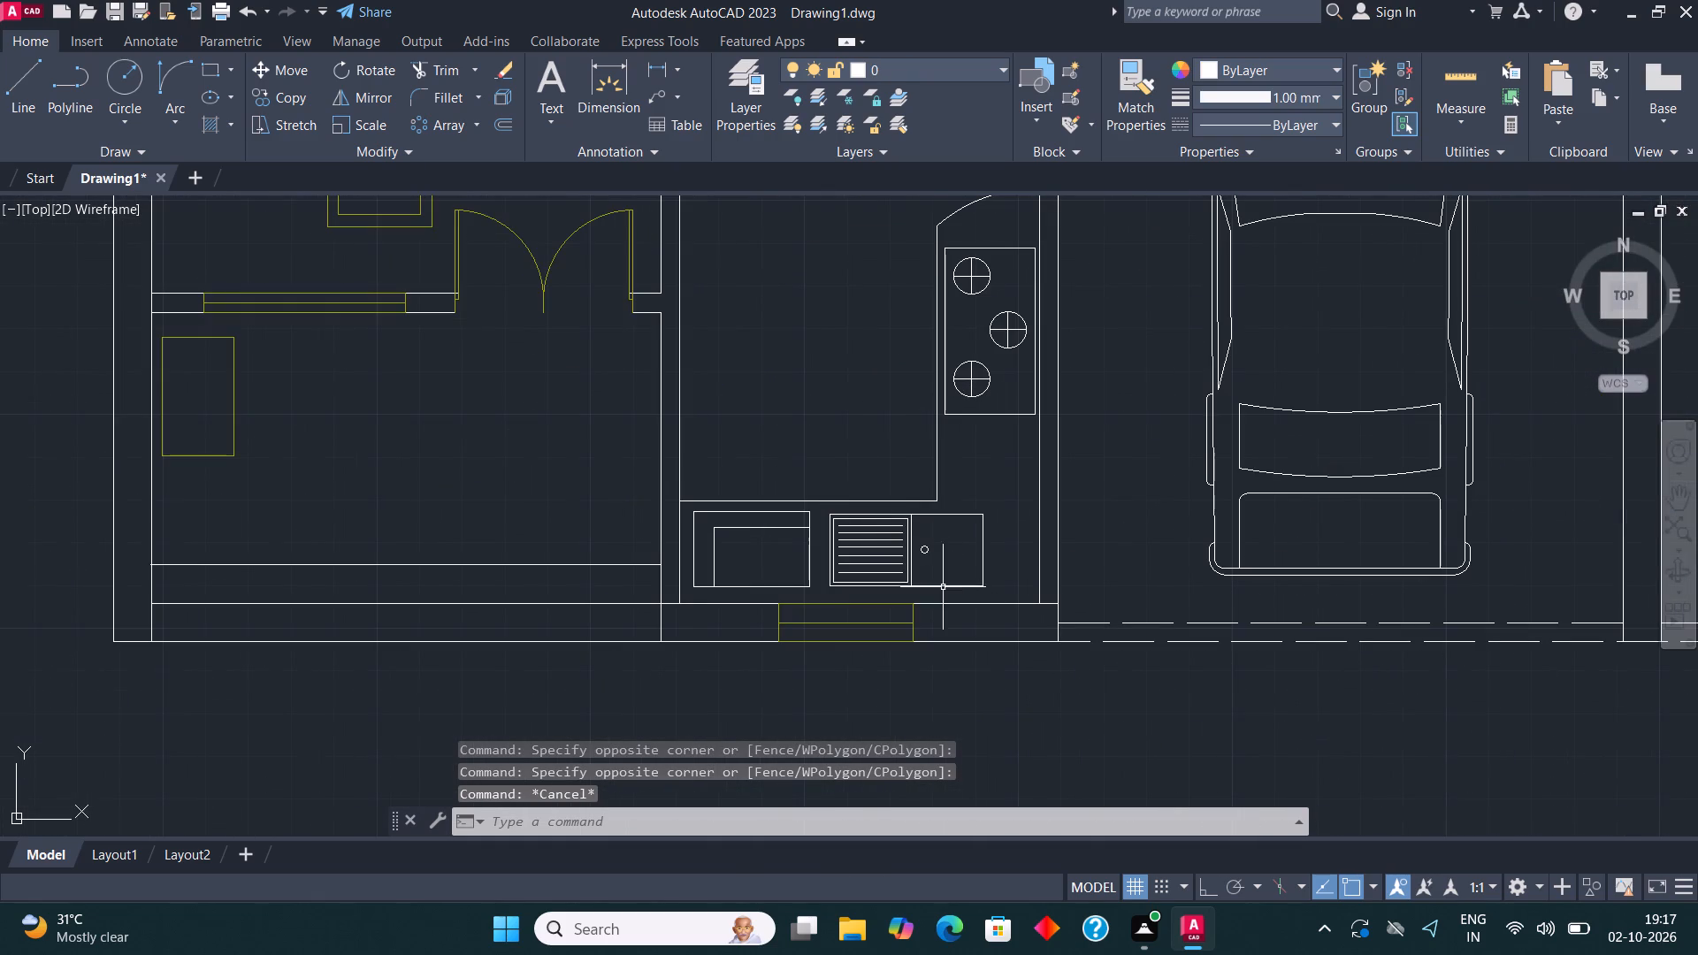
{"action": "left_click", "coordinate": [957, 600]}
{"action": "left_click", "coordinate": [690, 506]}
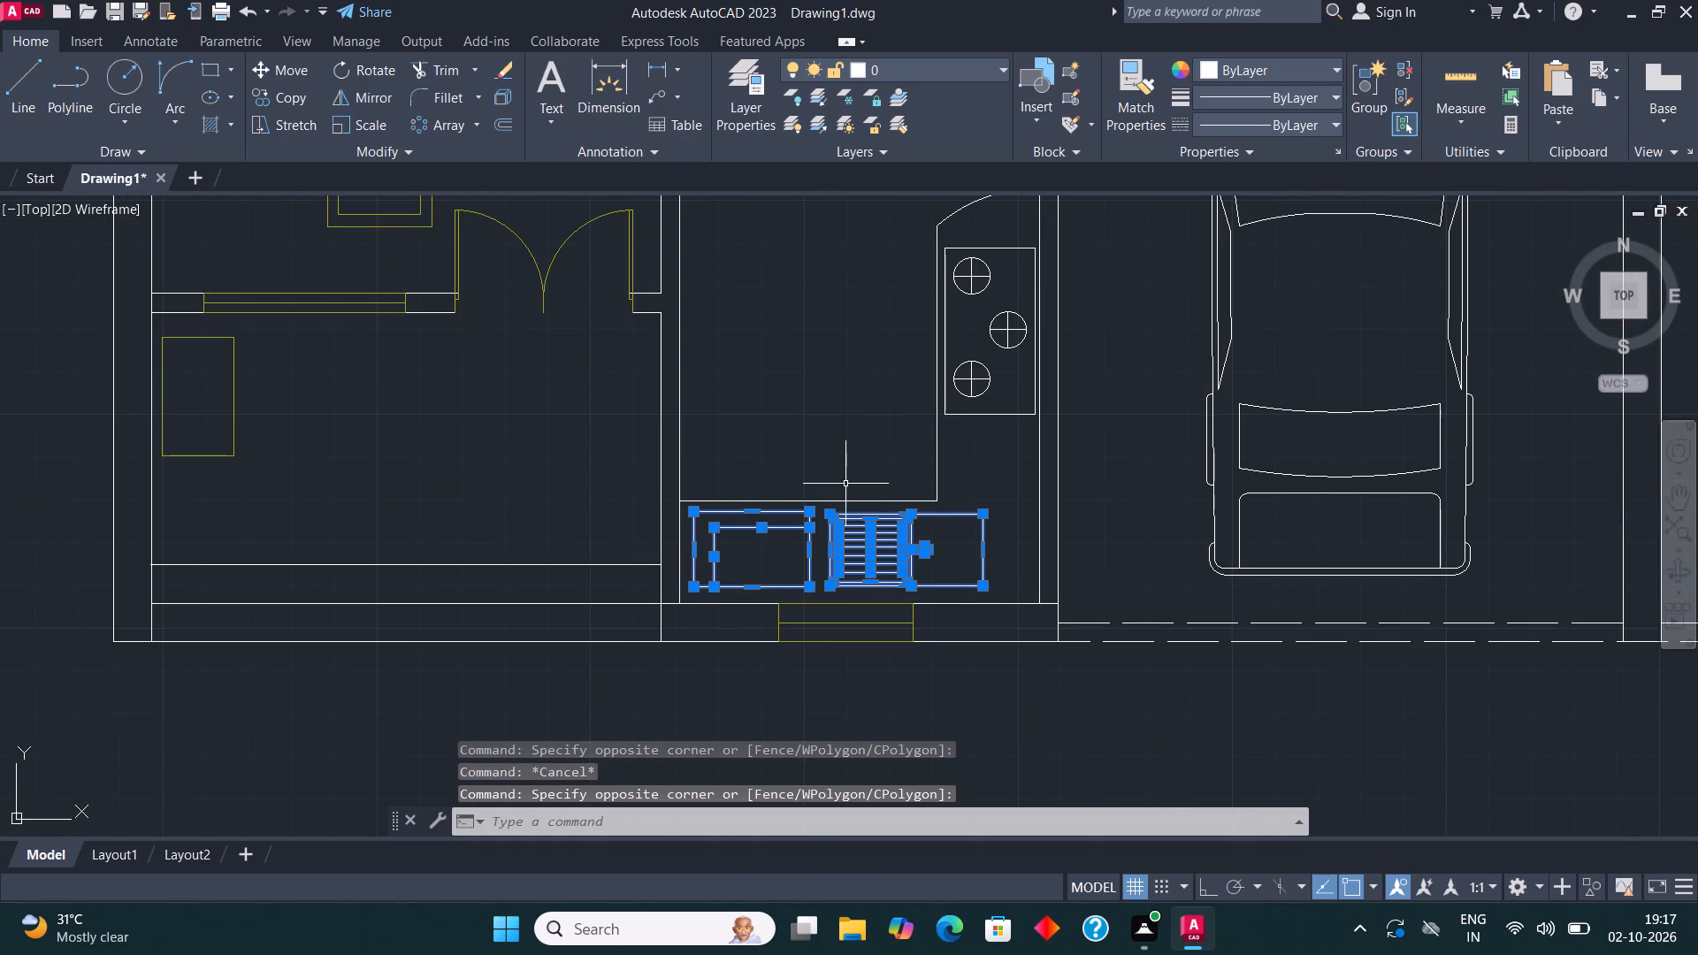
{"action": "middle_click_drag", "start_coordinate": [1078, 317], "coordinate": [1021, 388]}
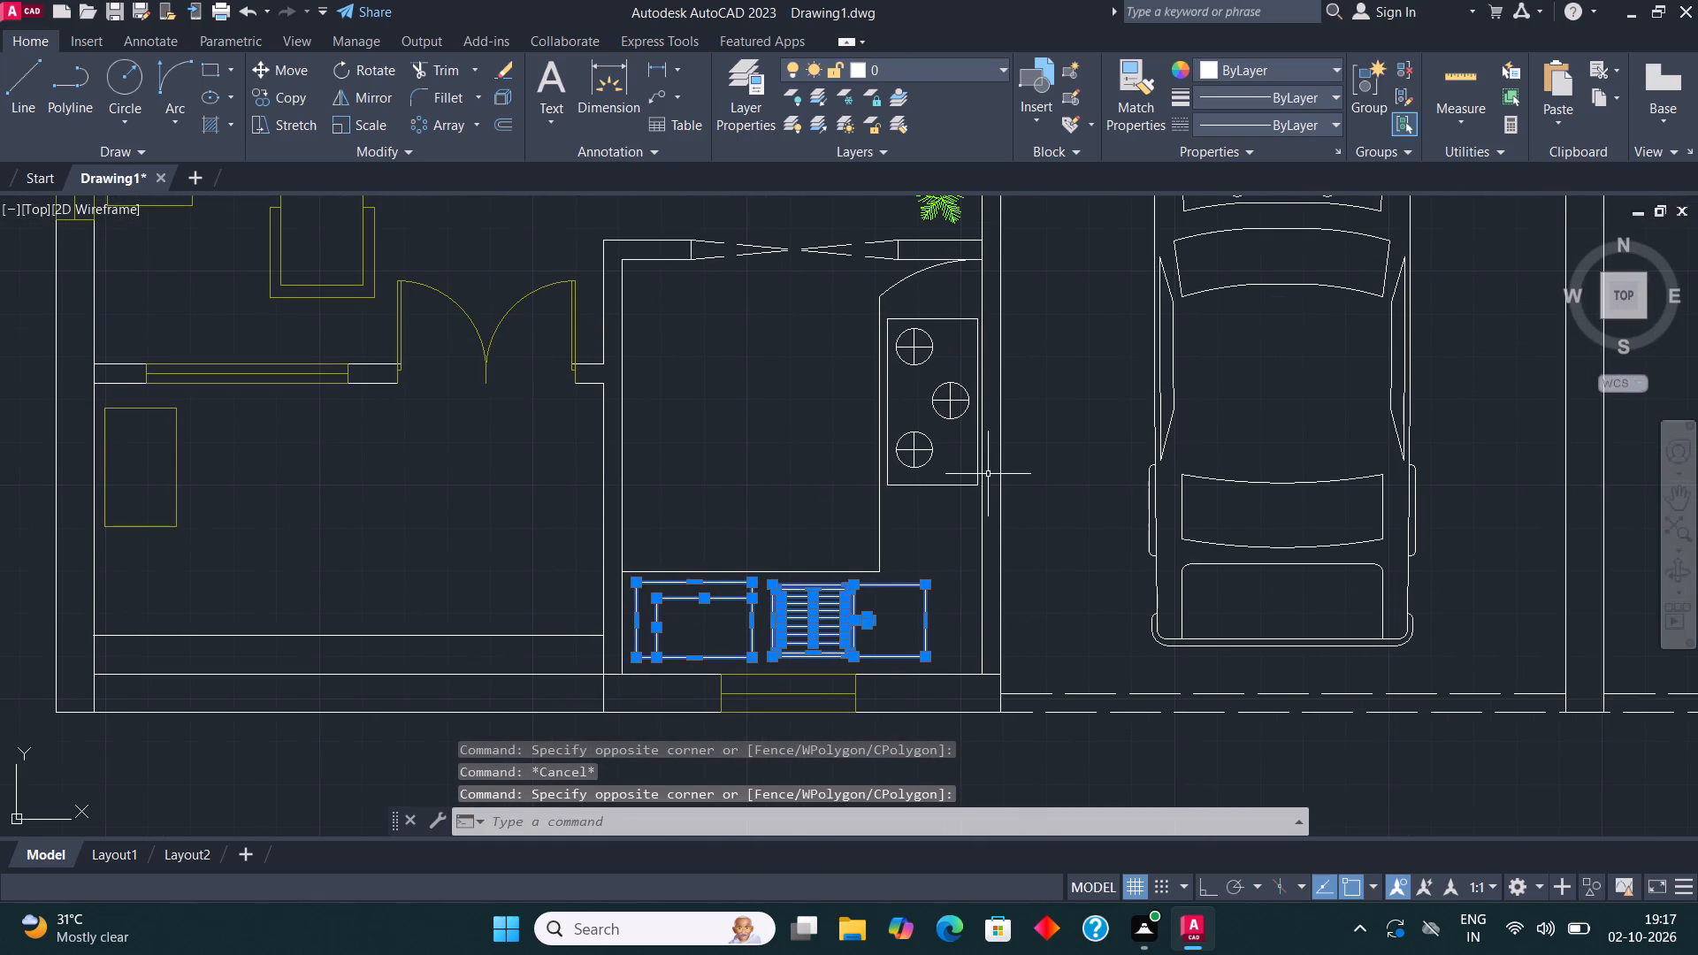
{"action": "left_click", "coordinate": [947, 56]}
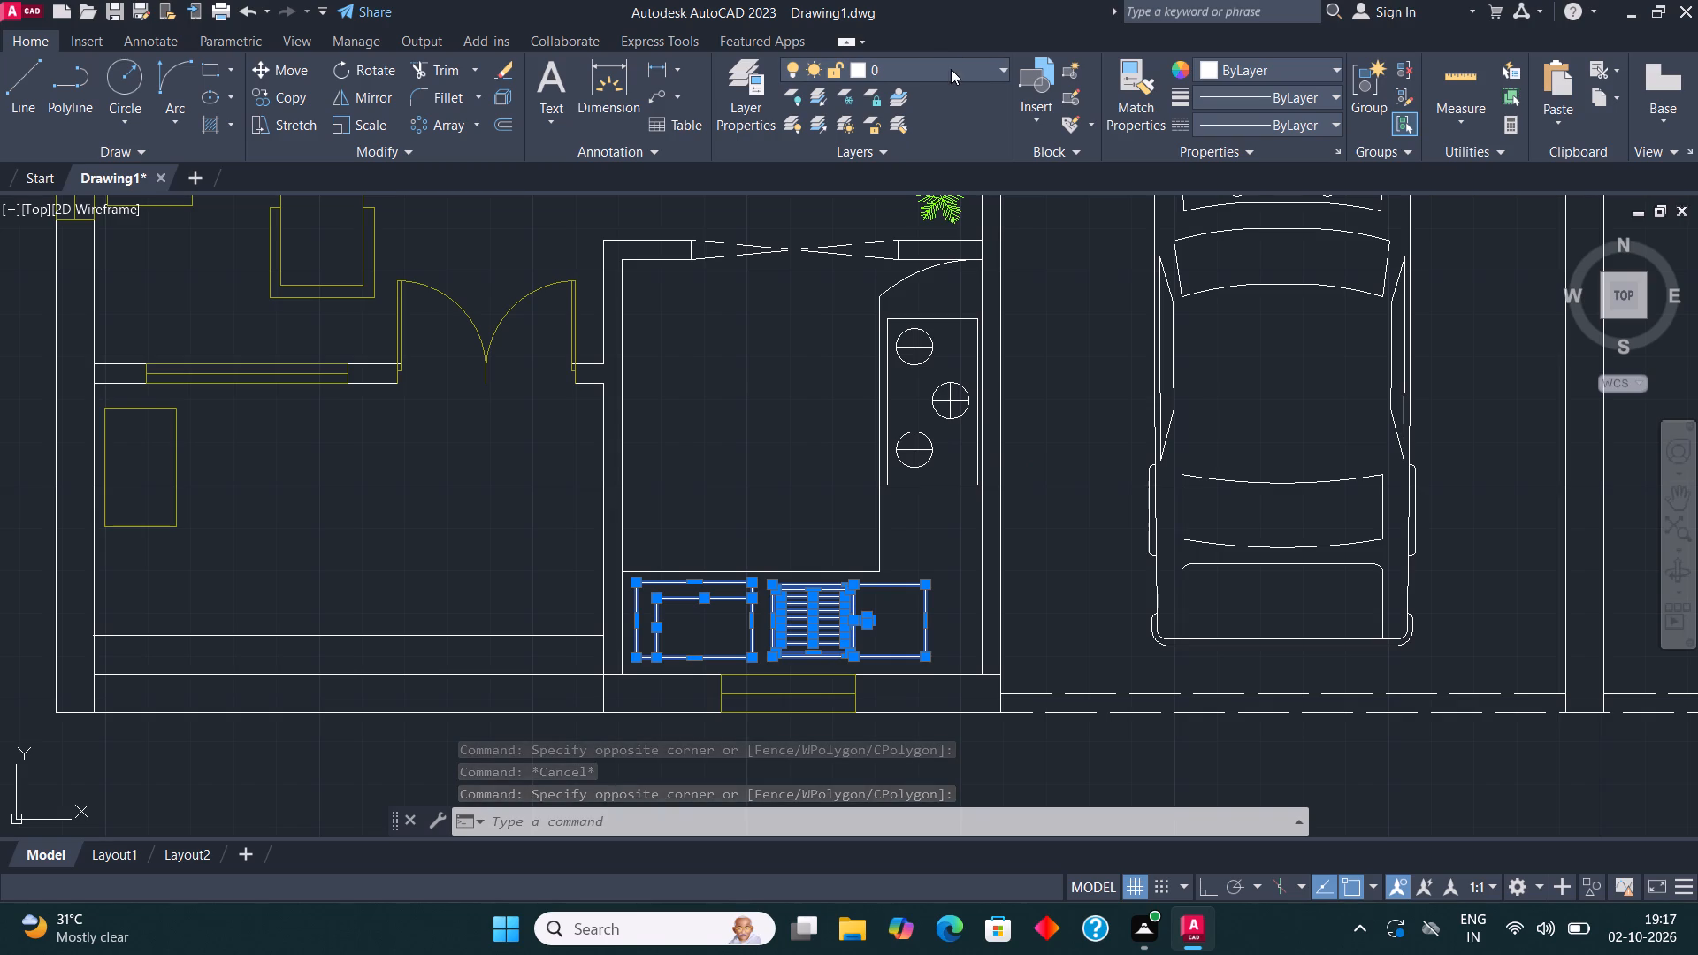
{"action": "left_click", "coordinate": [951, 60]}
{"action": "left_click", "coordinate": [919, 195]}
{"action": "key", "text": "Escape"}
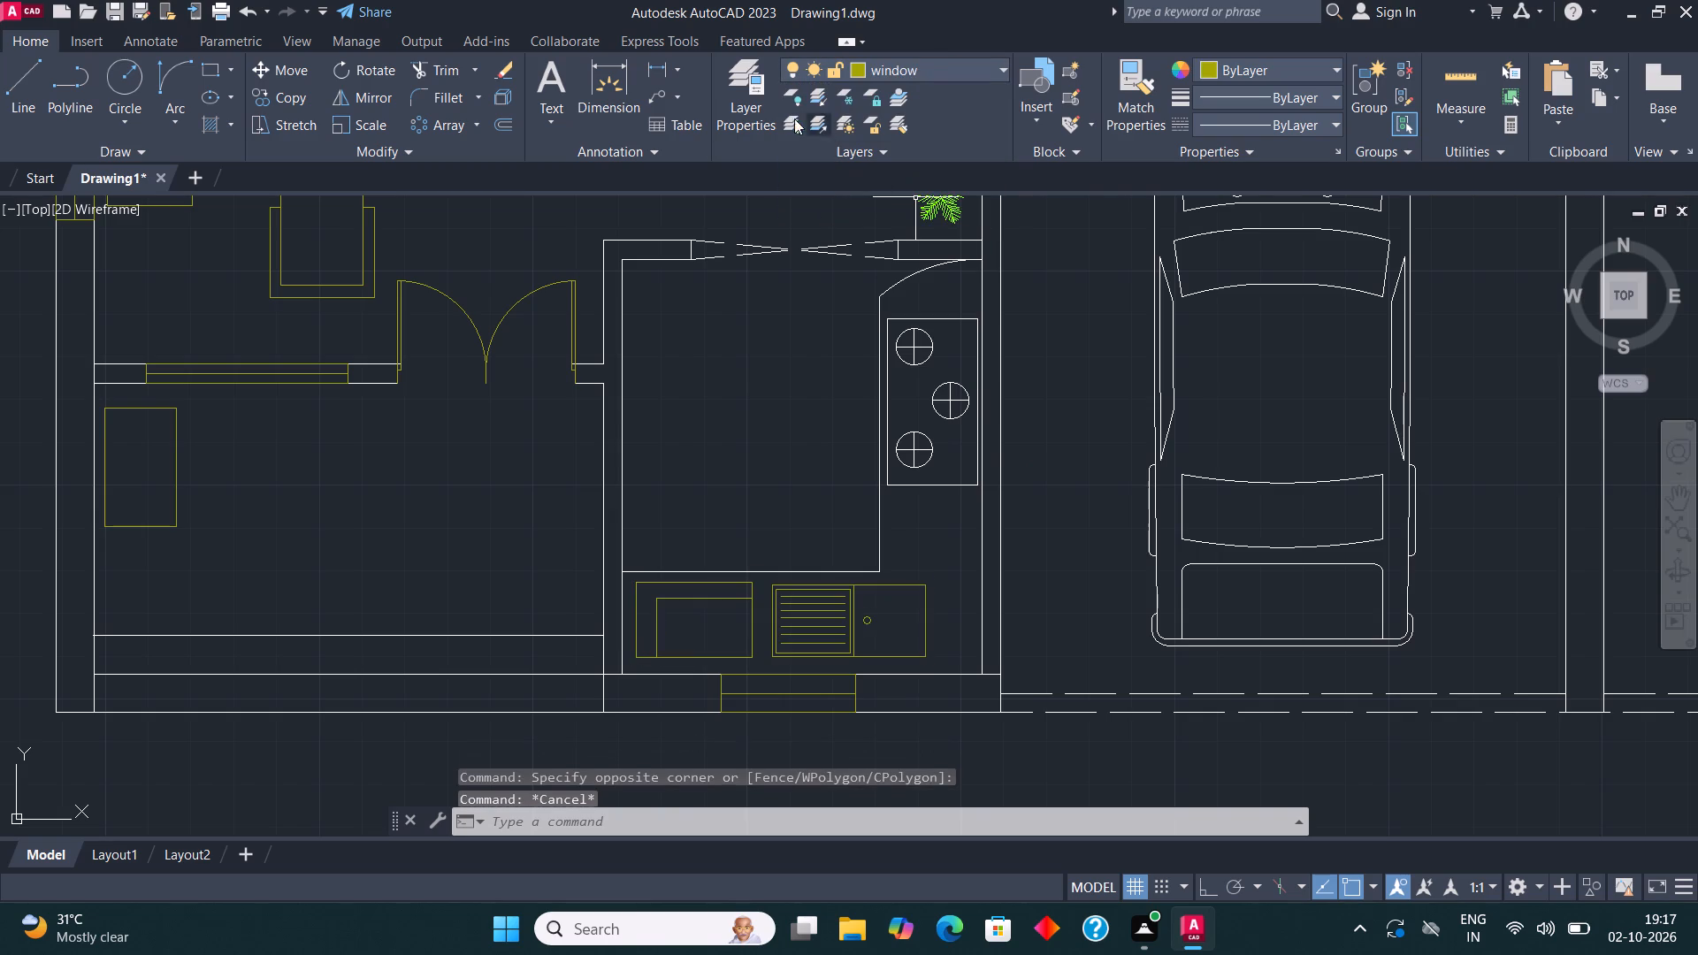
Create a new layer named kit with red index colour 10.
{"action": "left_click", "coordinate": [753, 81]}
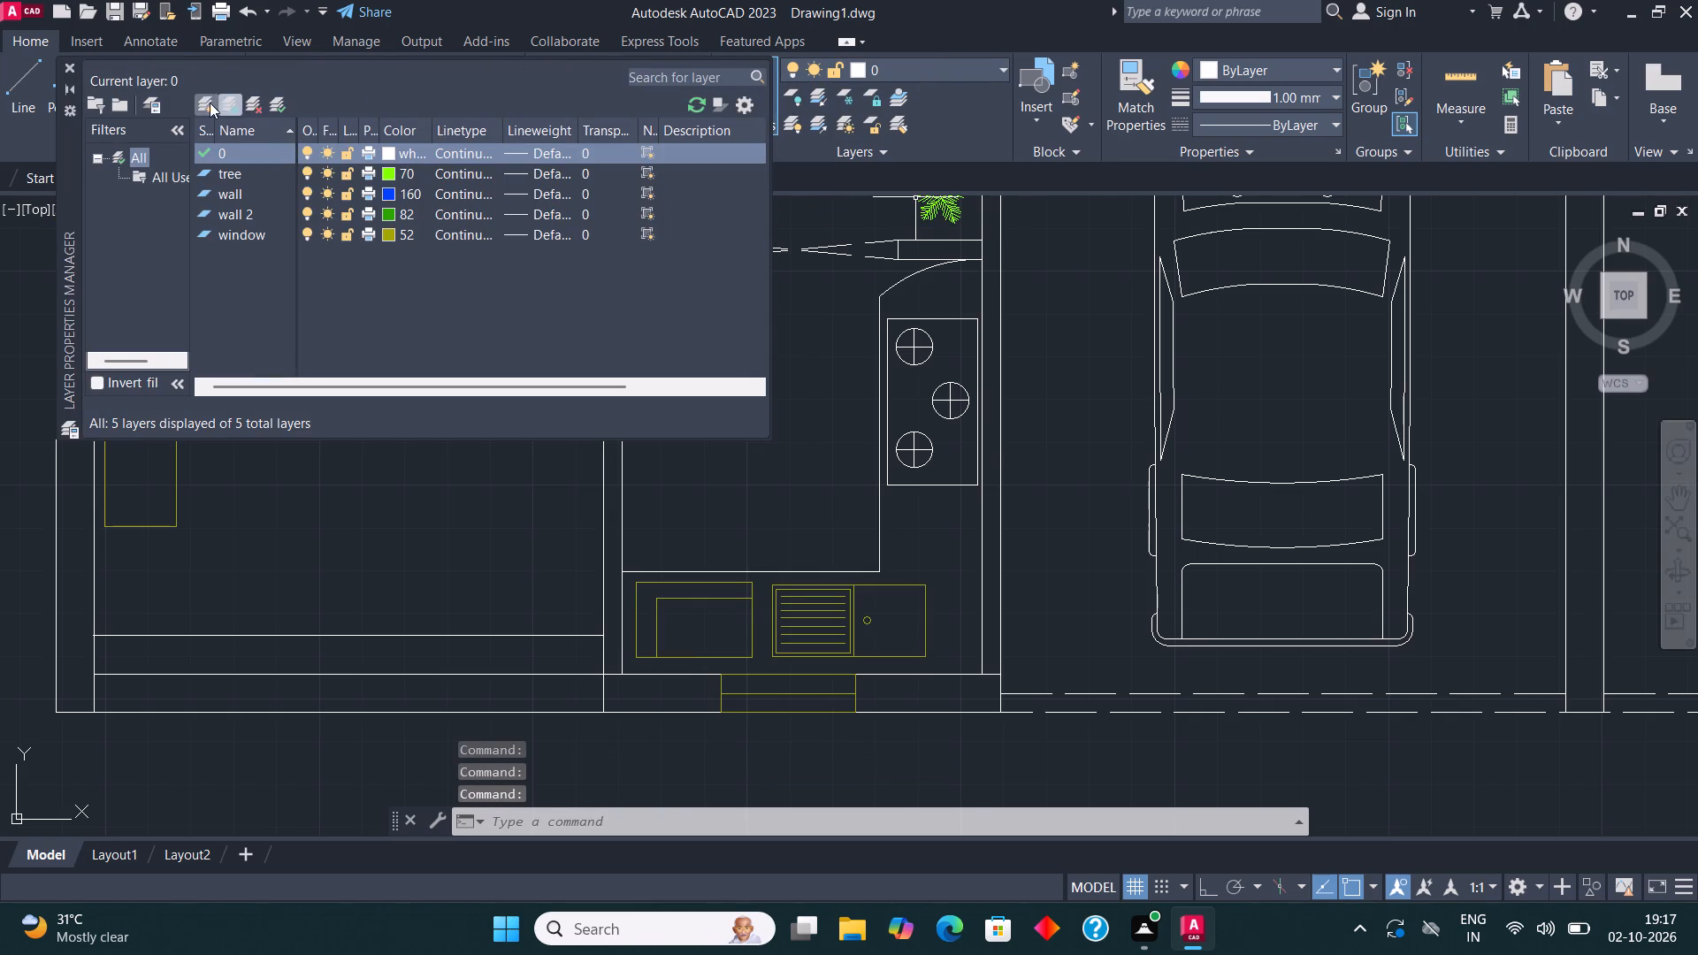
{"action": "left_click", "coordinate": [210, 103]}
{"action": "type", "text": "kit"}
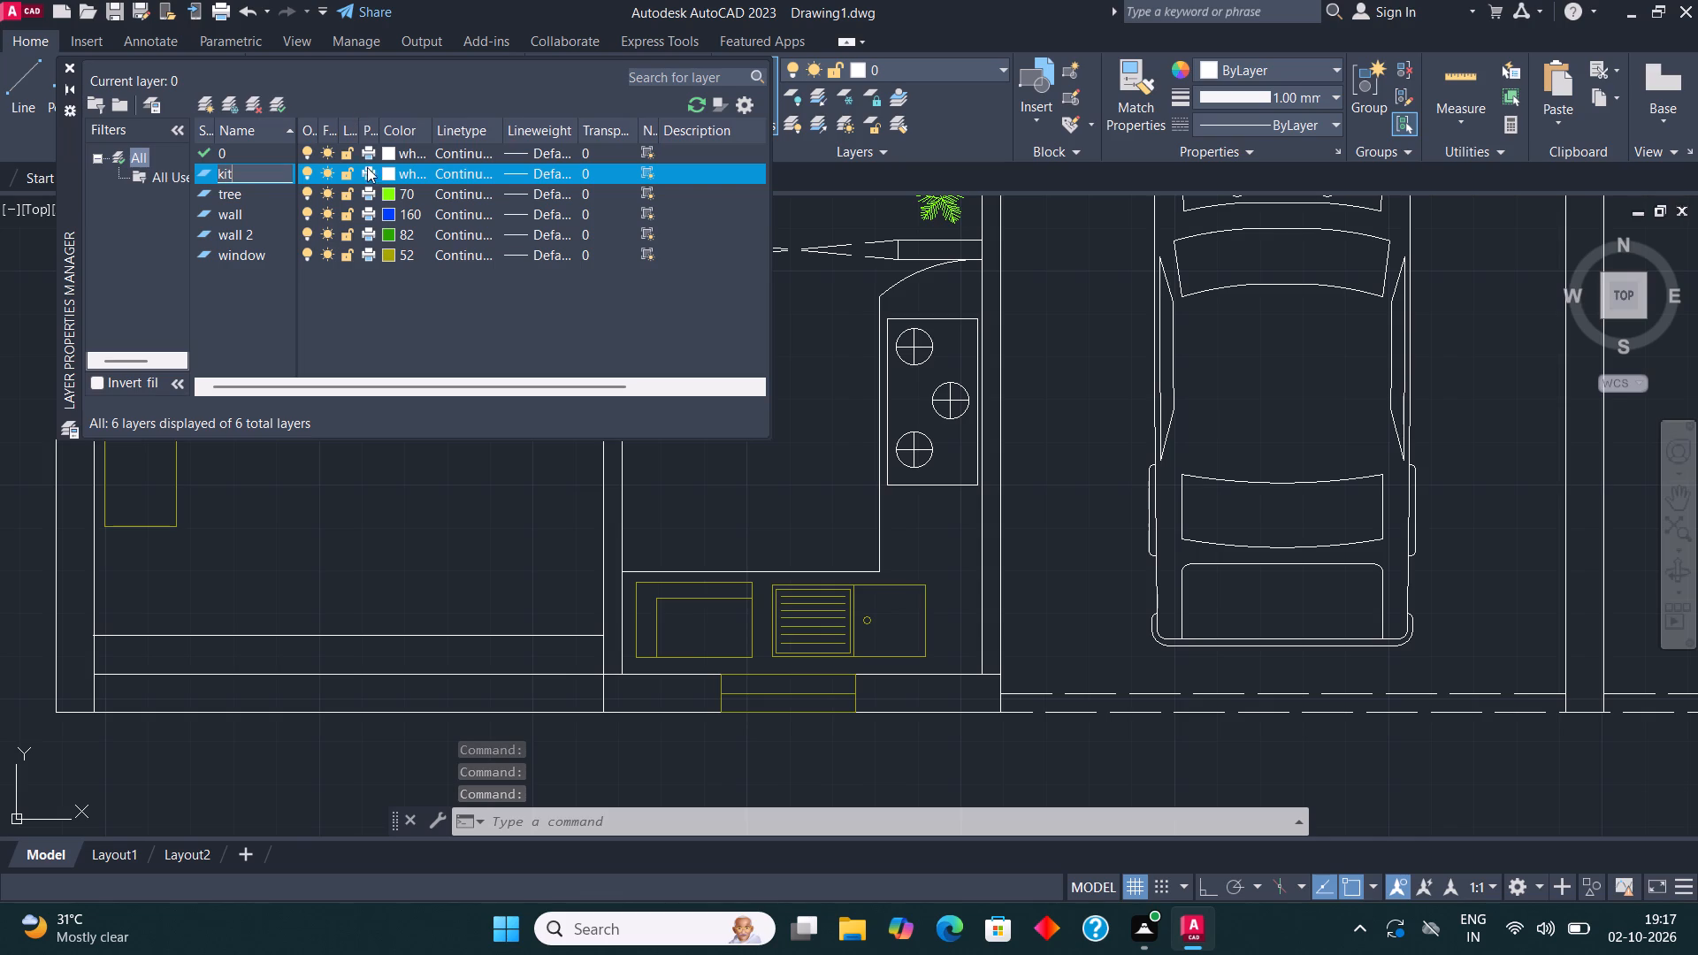
{"action": "left_click", "coordinate": [390, 173]}
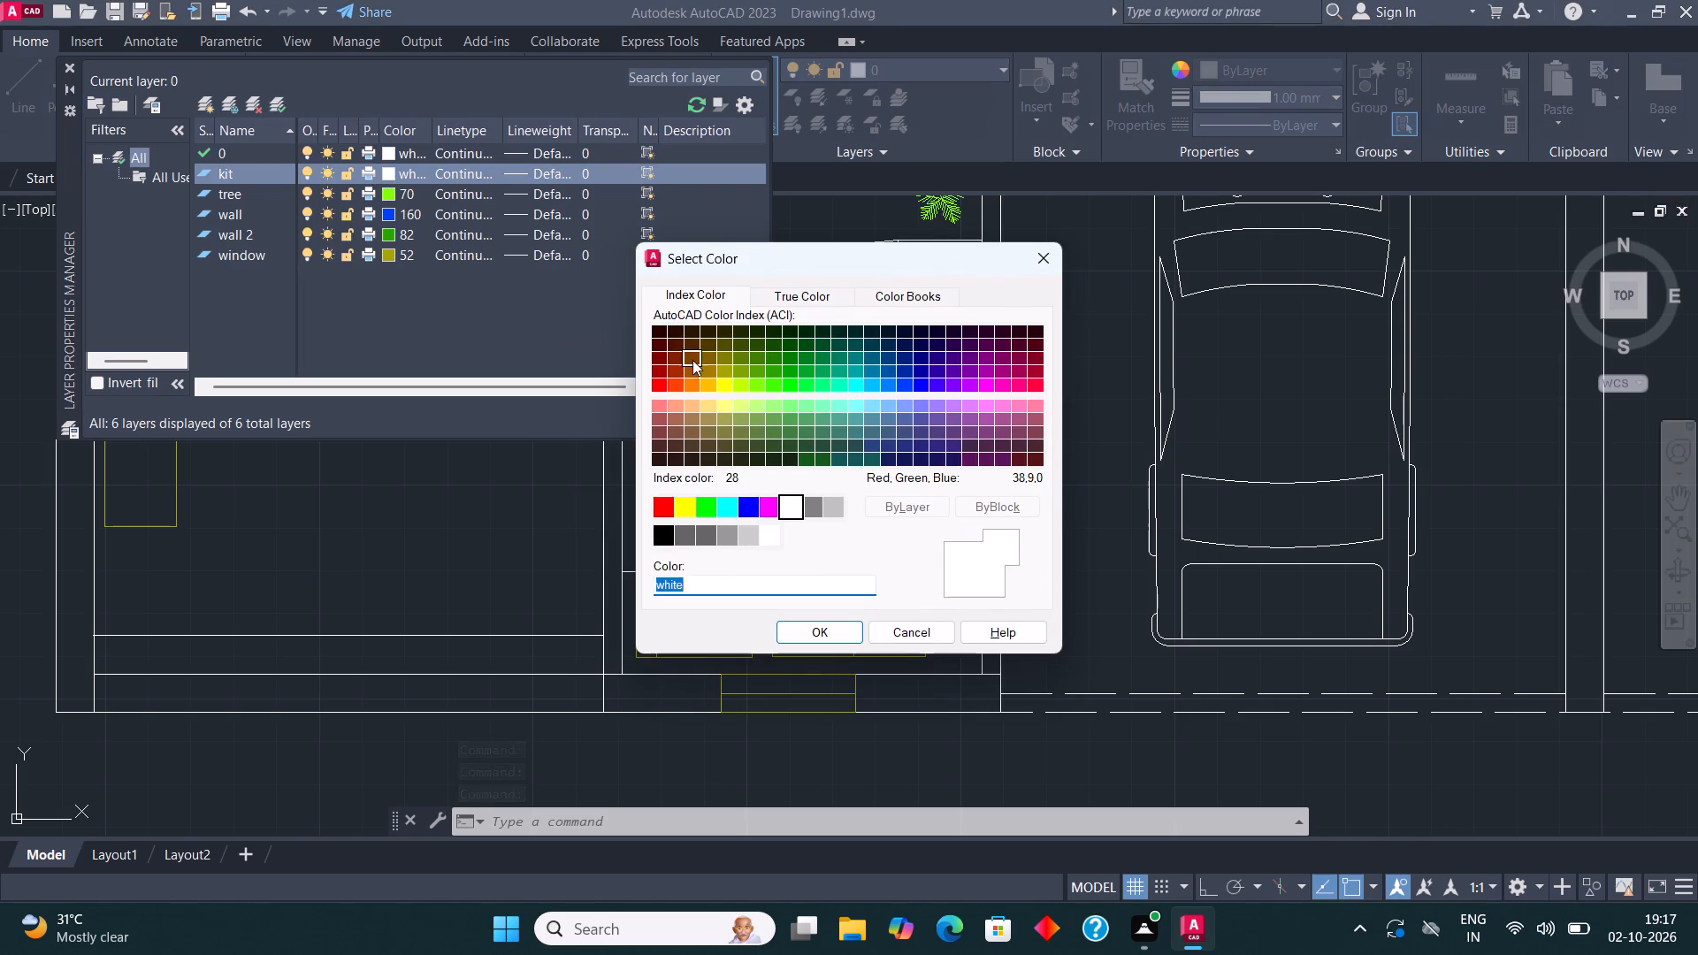
{"action": "left_click", "coordinate": [669, 390]}
{"action": "left_click", "coordinate": [655, 385]}
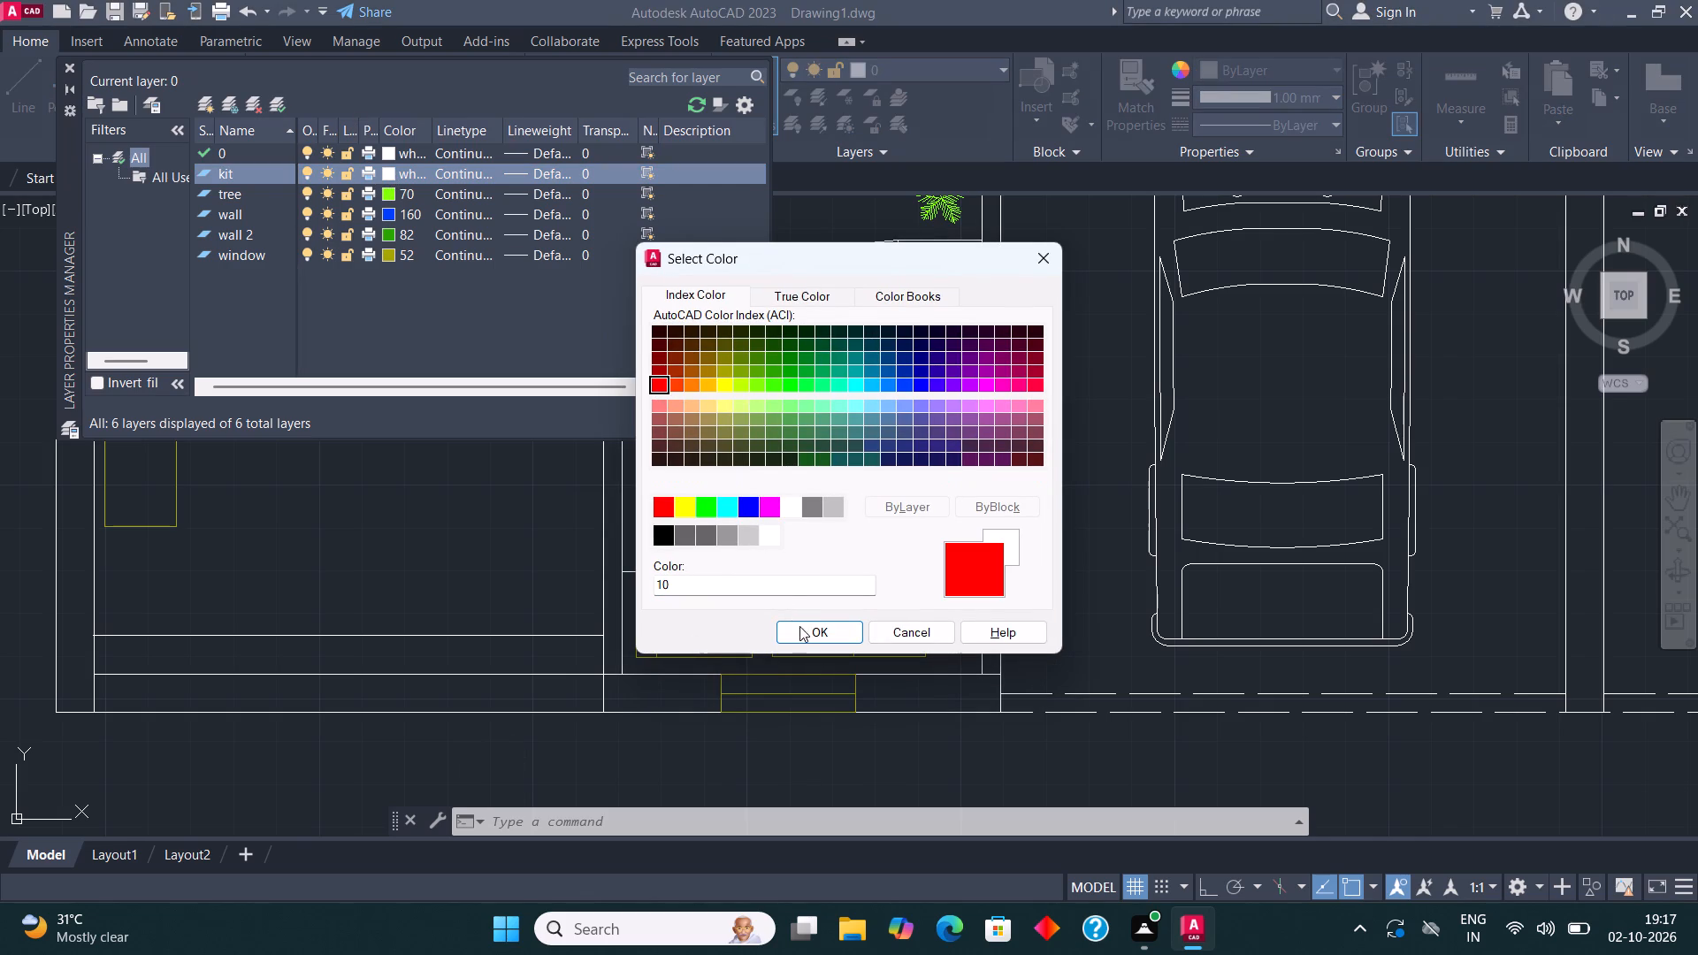
{"action": "left_click", "coordinate": [801, 630]}
{"action": "left_click", "coordinate": [67, 60]}
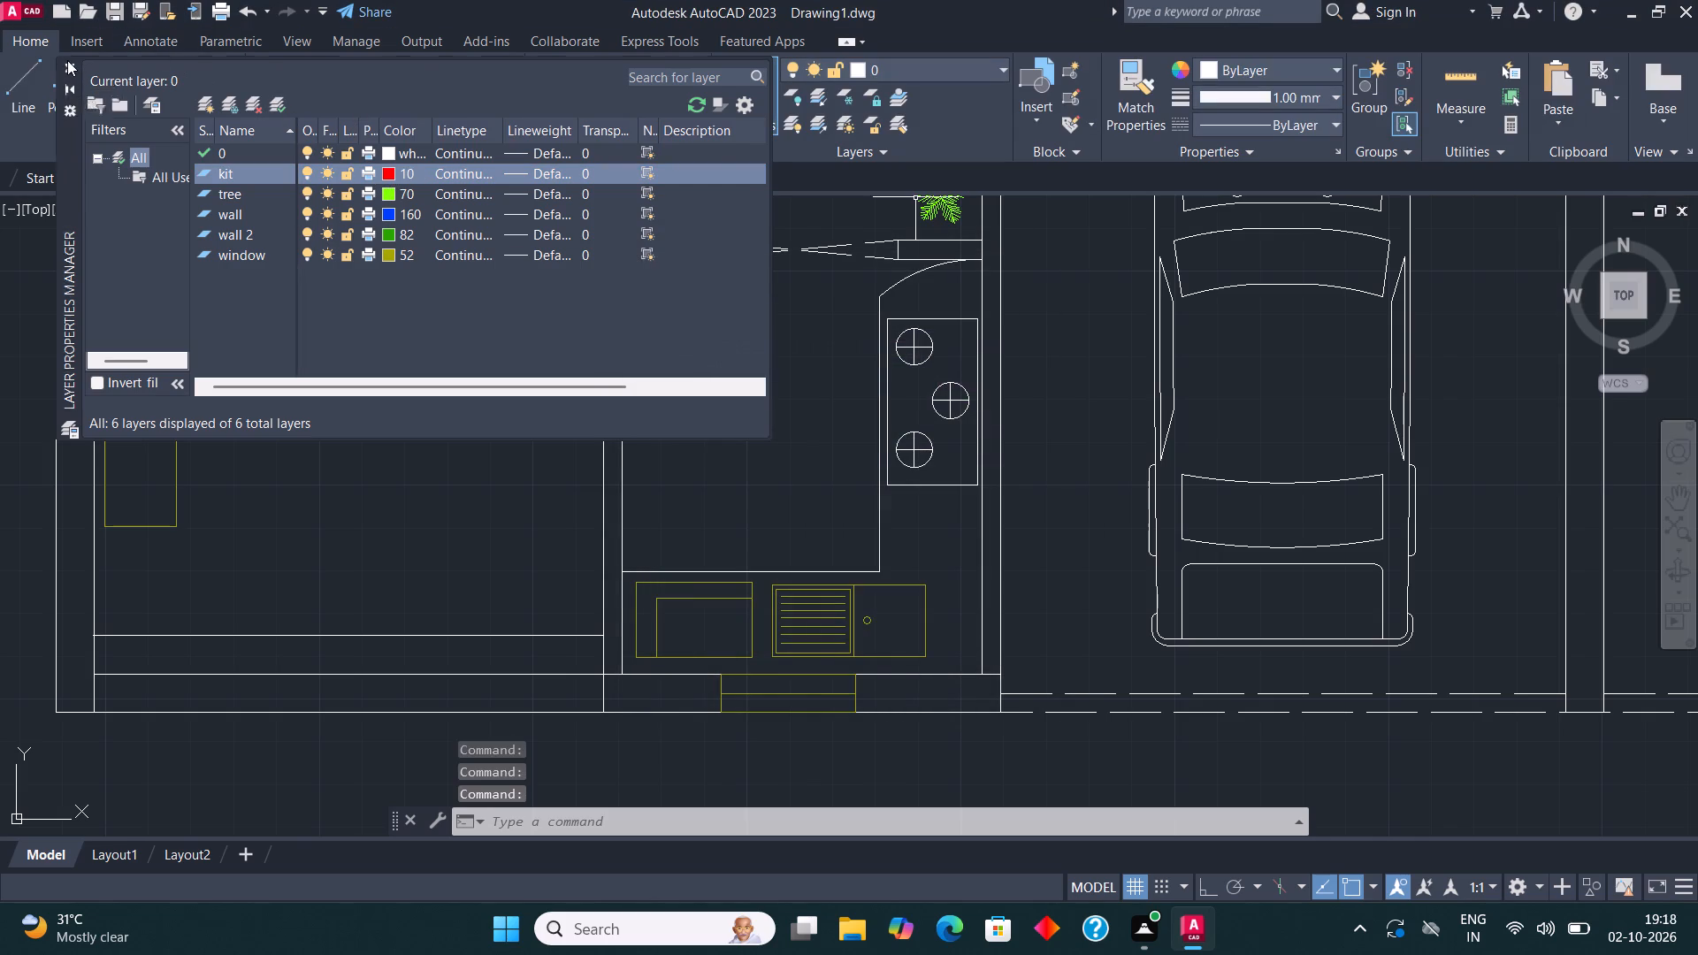
Assign the three-burner stove in the left unit's kitchen to the kit layer.
{"action": "middle_click_drag", "start_coordinate": [1031, 449], "coordinate": [1006, 536]}
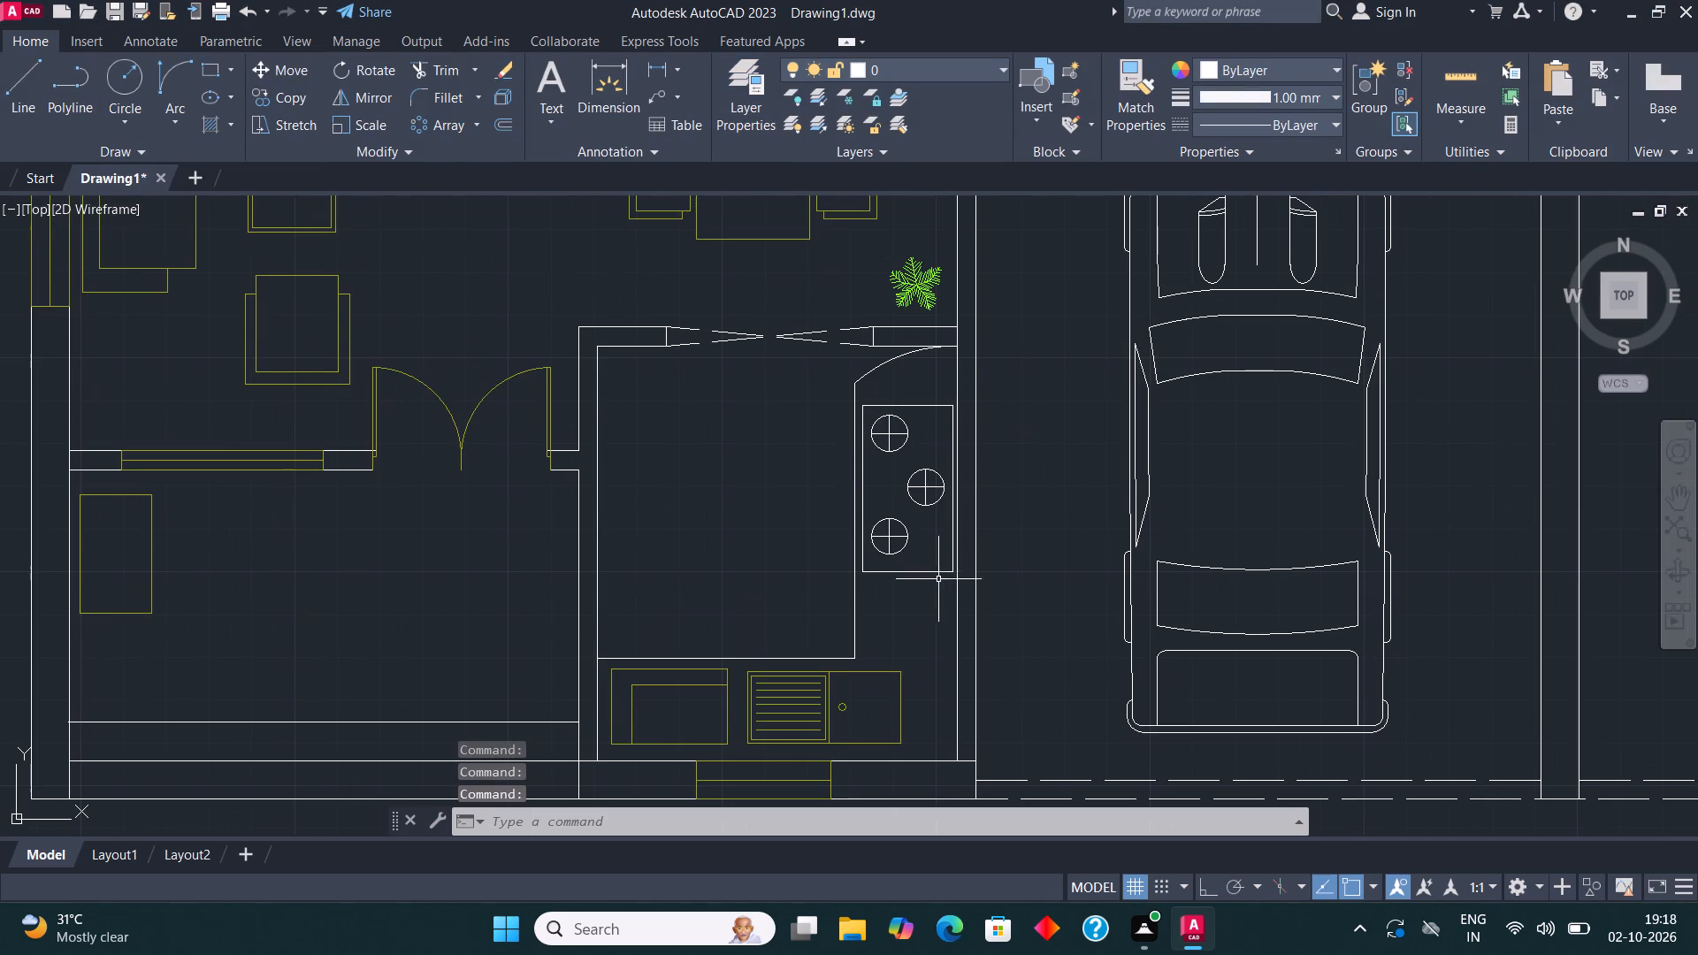
{"action": "left_click", "coordinate": [940, 582]}
{"action": "left_click", "coordinate": [866, 394]}
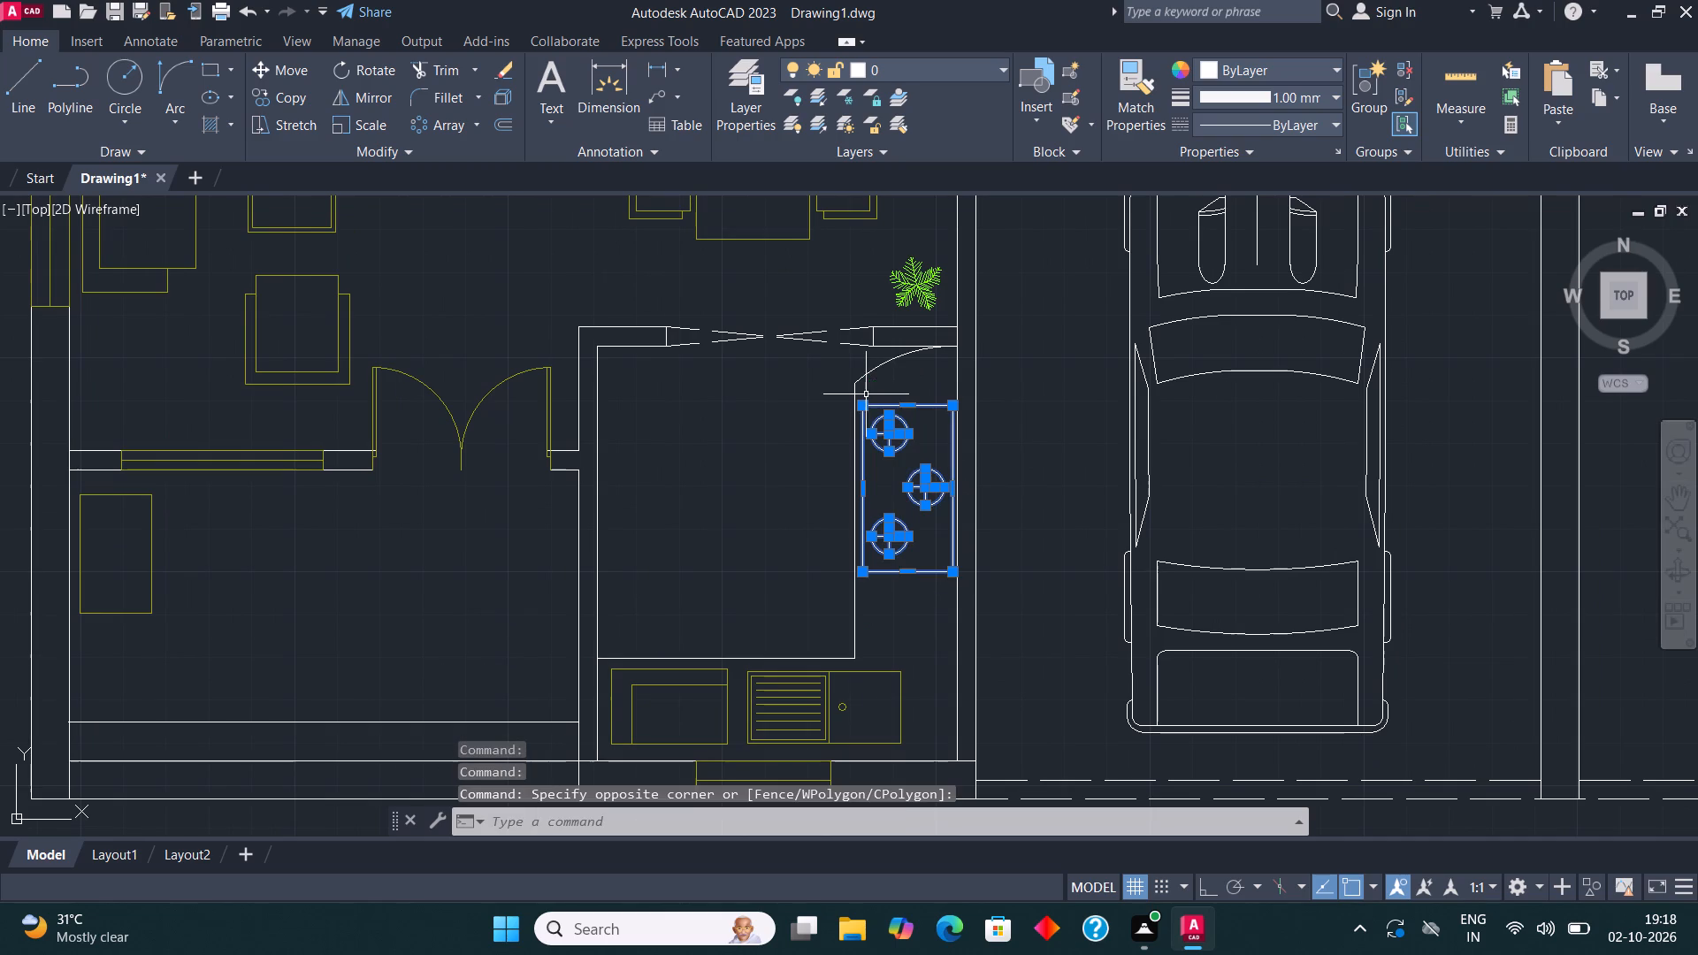
{"action": "left_click", "coordinate": [932, 58]}
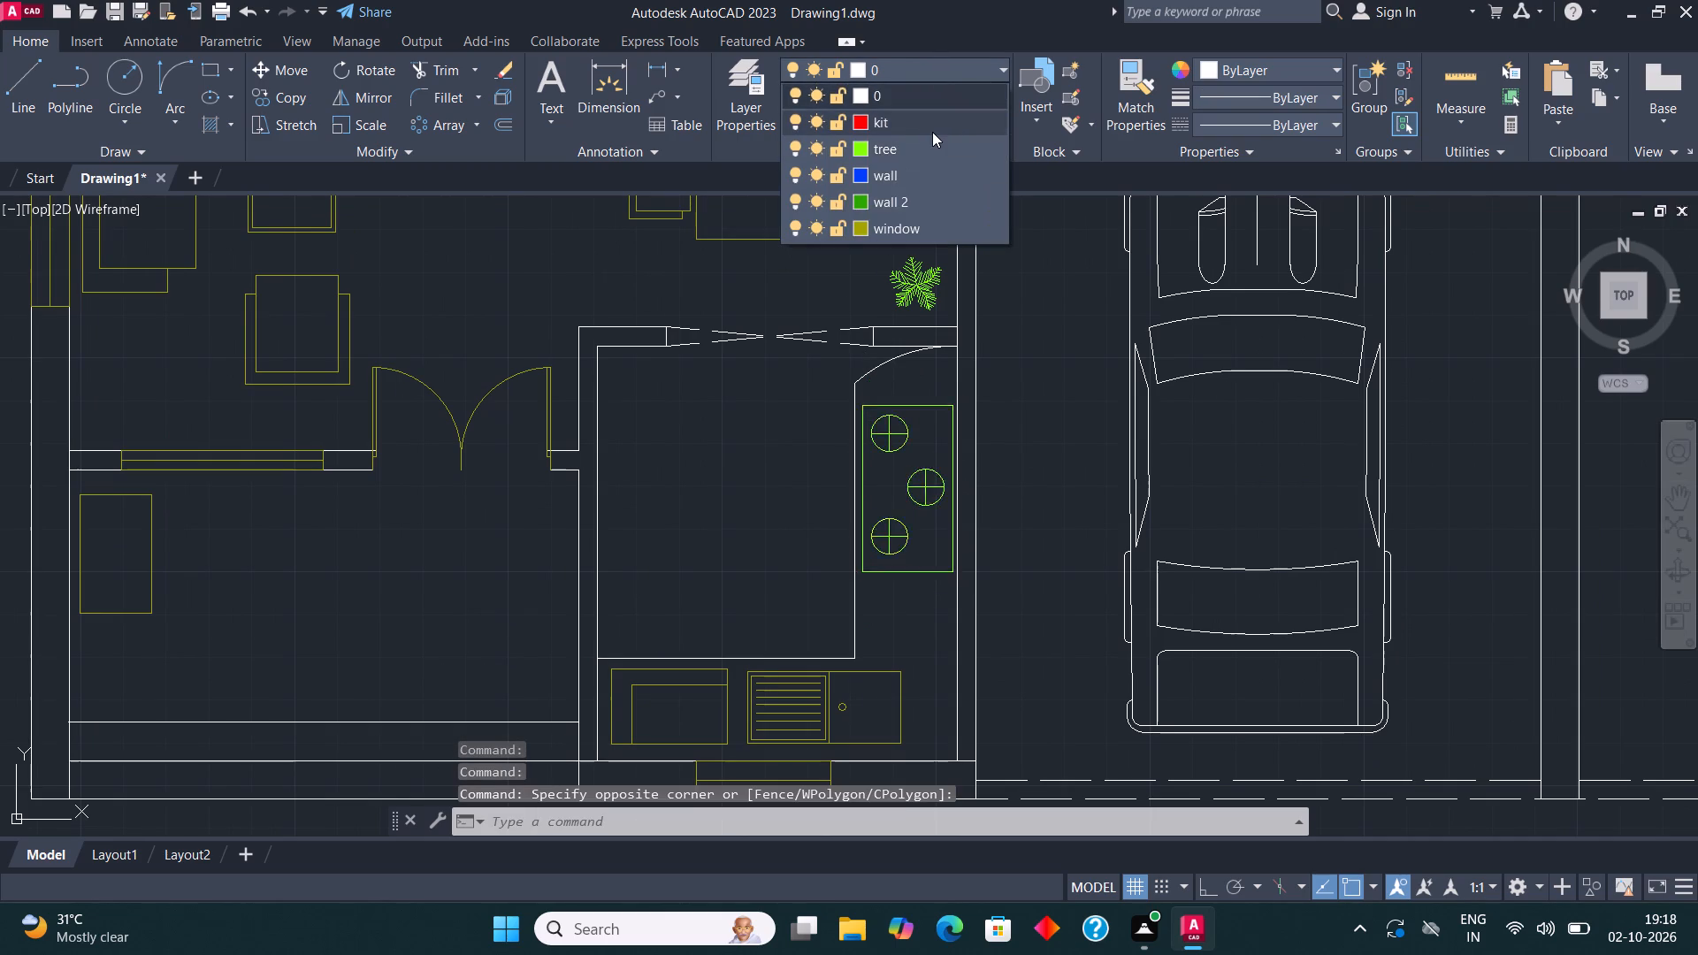
{"action": "left_click", "coordinate": [932, 132]}
{"action": "key", "text": "Escape"}
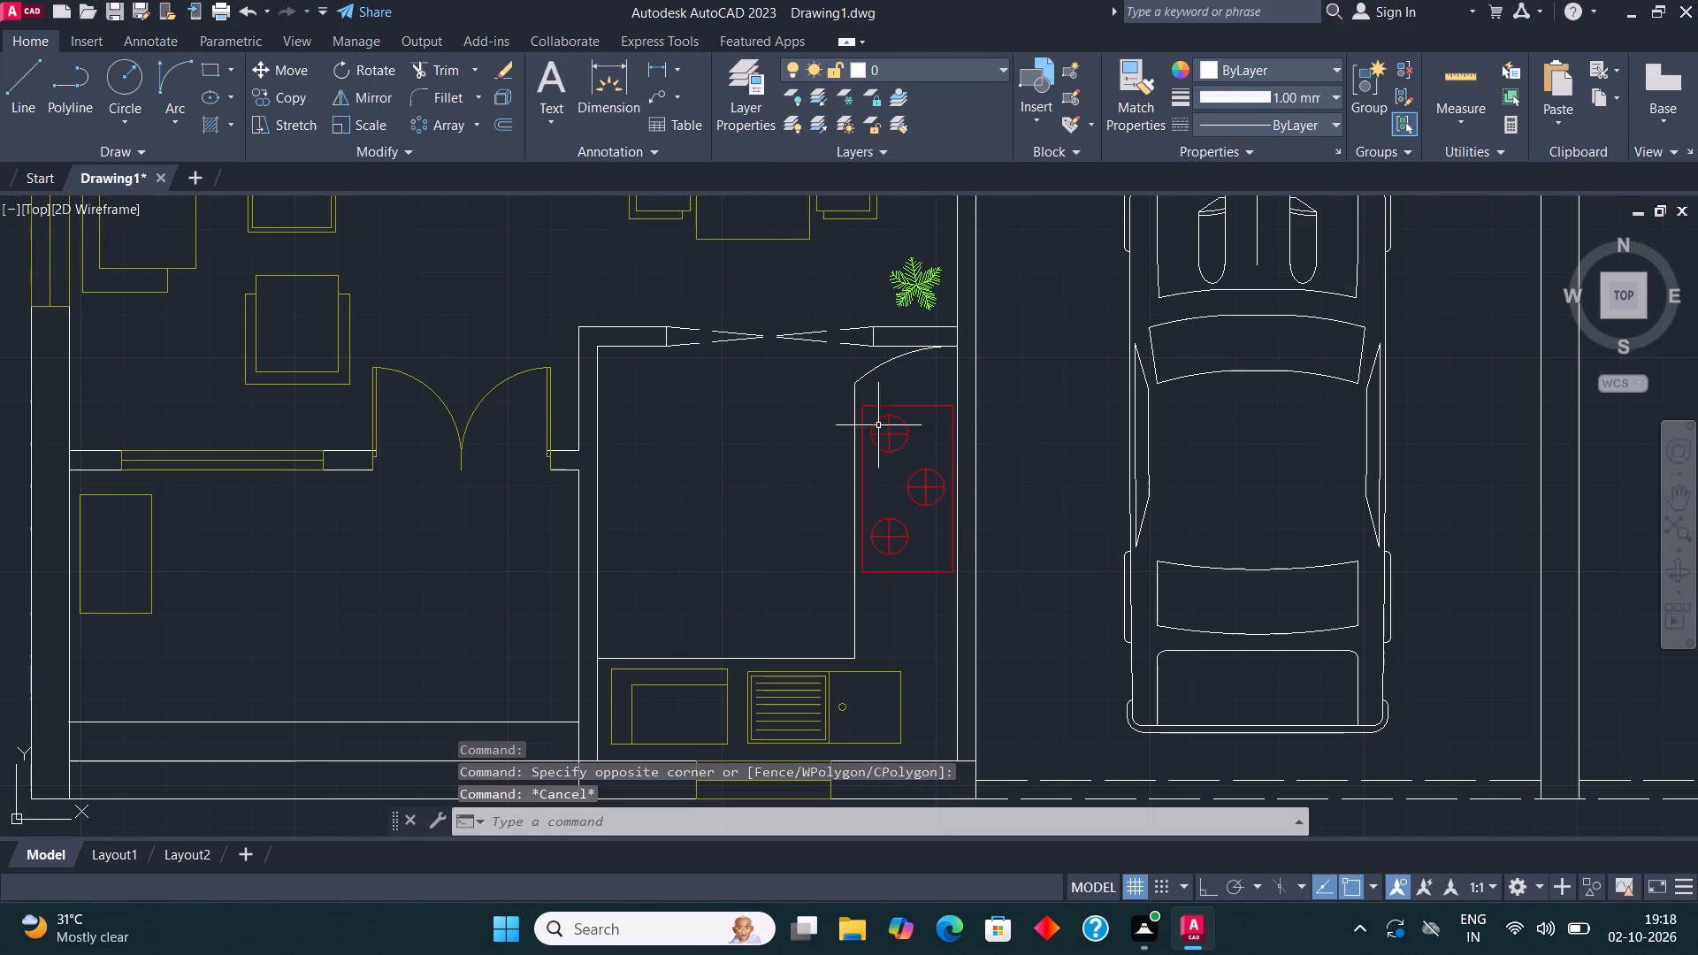
Assign the cars in both garages to the window layer.
{"action": "middle_click_drag", "start_coordinate": [1033, 449], "coordinate": [851, 455]}
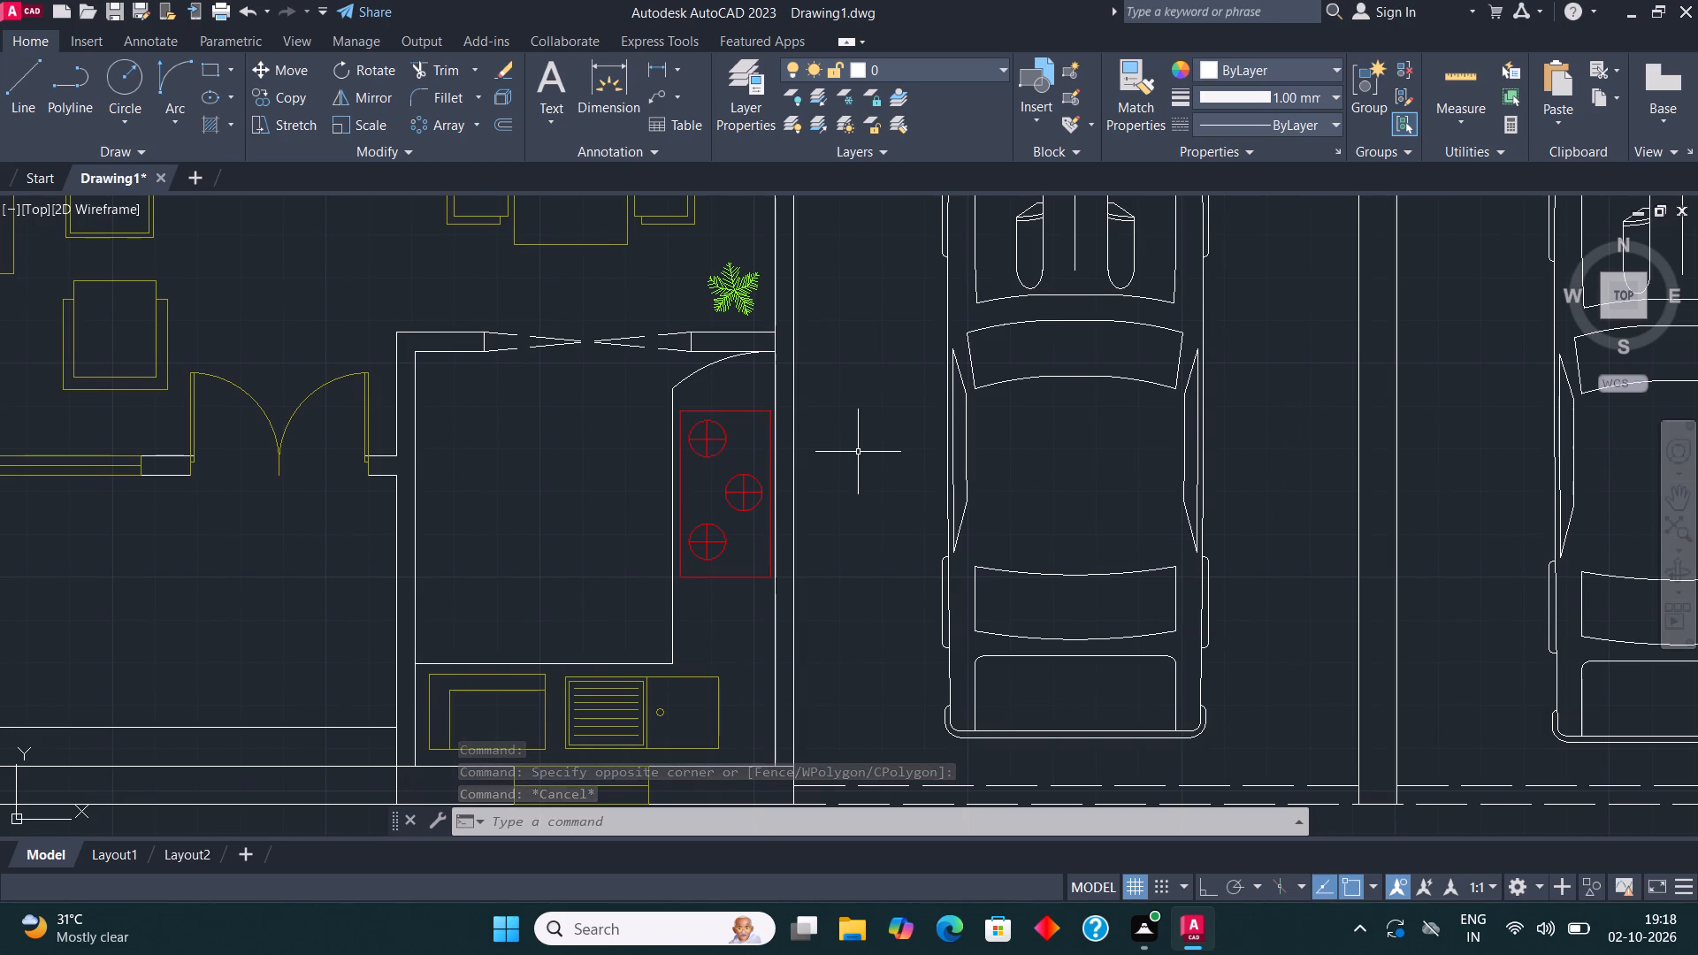
{"action": "scroll", "coordinate": [1044, 567], "scroll_direction": "down", "scroll_amount": 3}
{"action": "left_click", "coordinate": [1087, 570]}
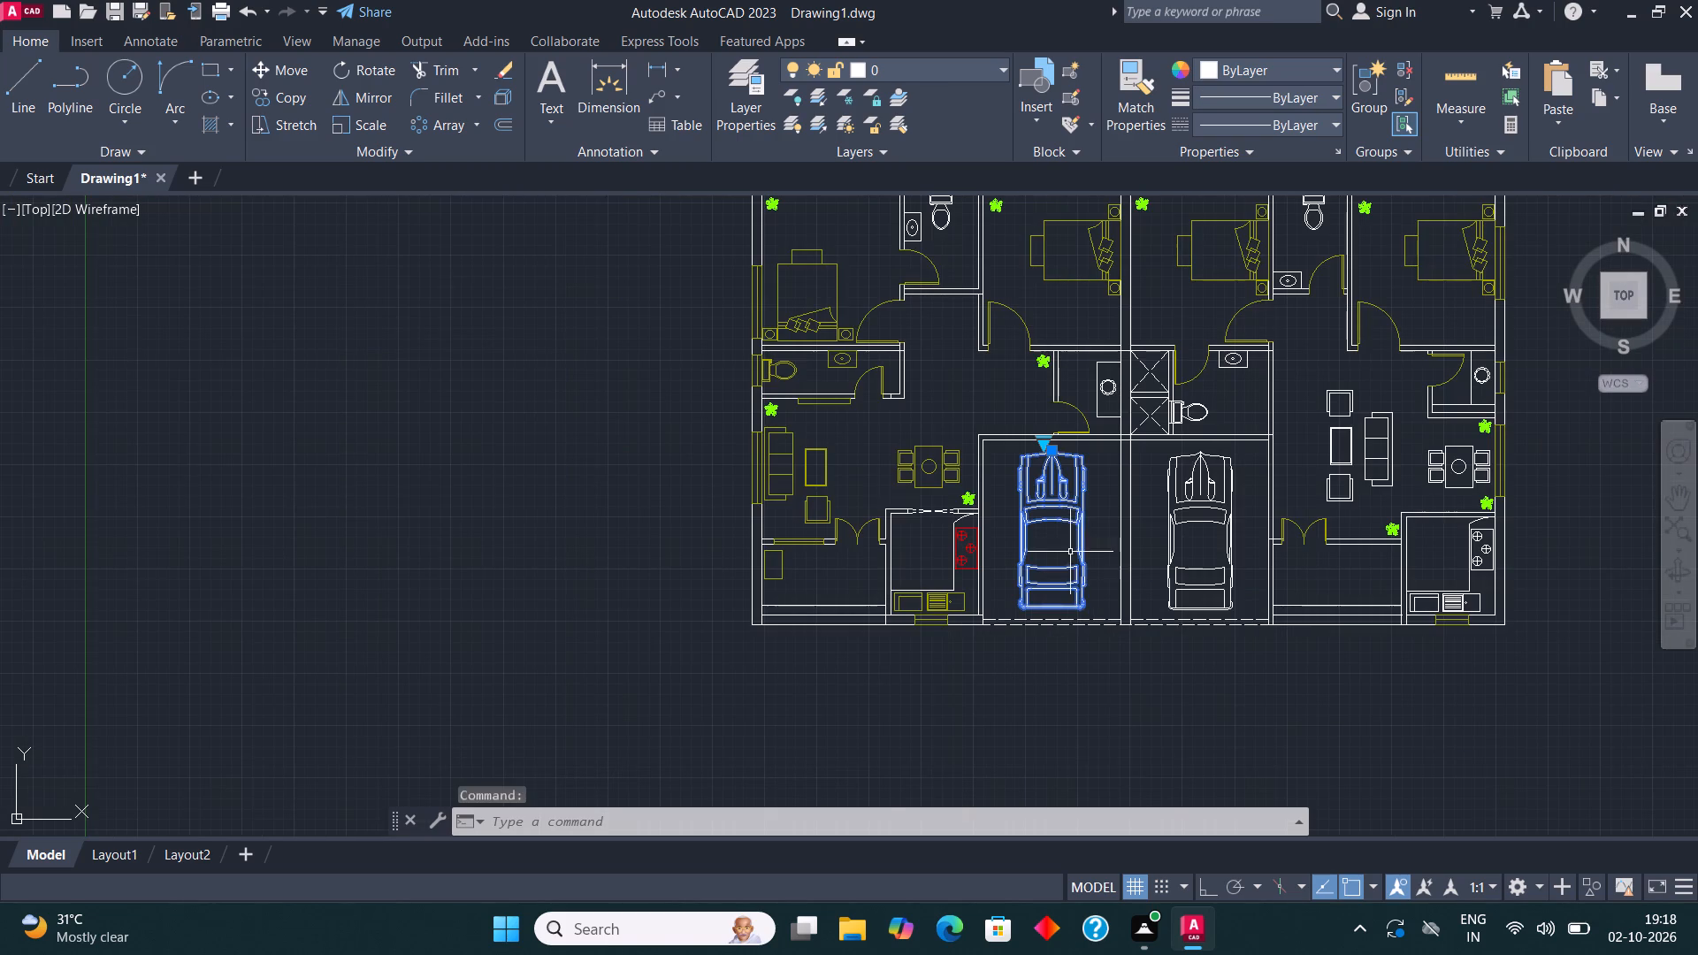
{"action": "left_click", "coordinate": [1064, 541]}
{"action": "left_click", "coordinate": [1064, 562]}
{"action": "left_click", "coordinate": [1168, 574]}
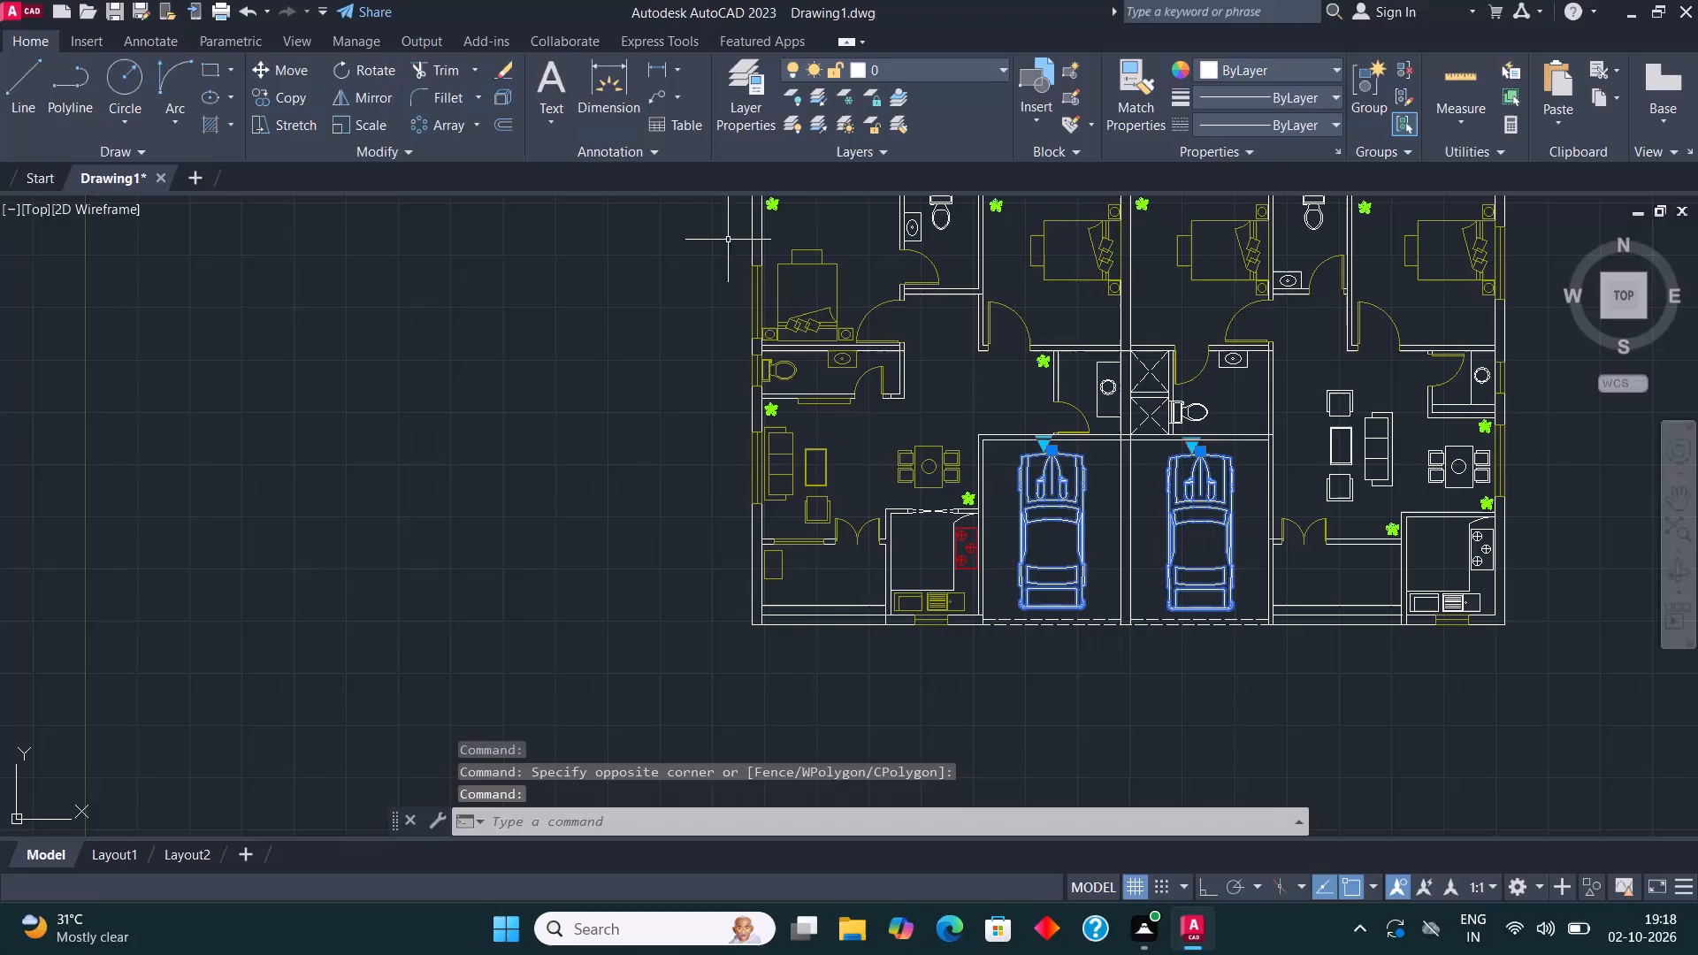
{"action": "left_click", "coordinate": [890, 57]}
{"action": "left_click", "coordinate": [903, 72]}
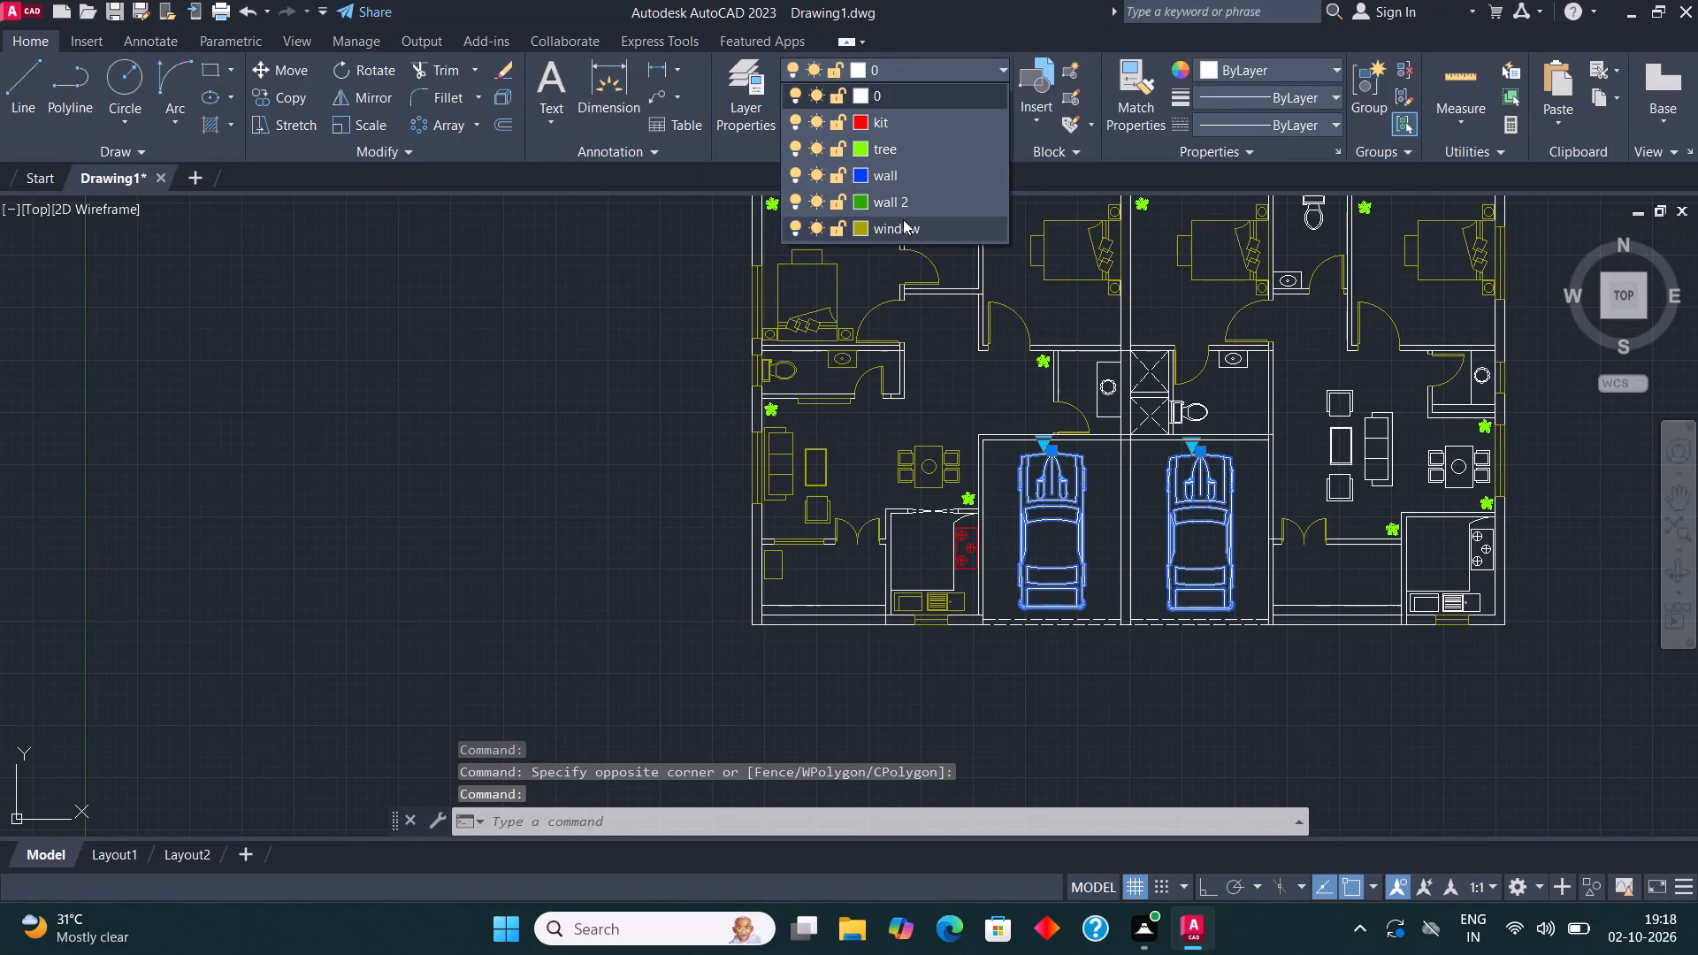
{"action": "left_click", "coordinate": [910, 232]}
{"action": "key", "text": "Escape"}
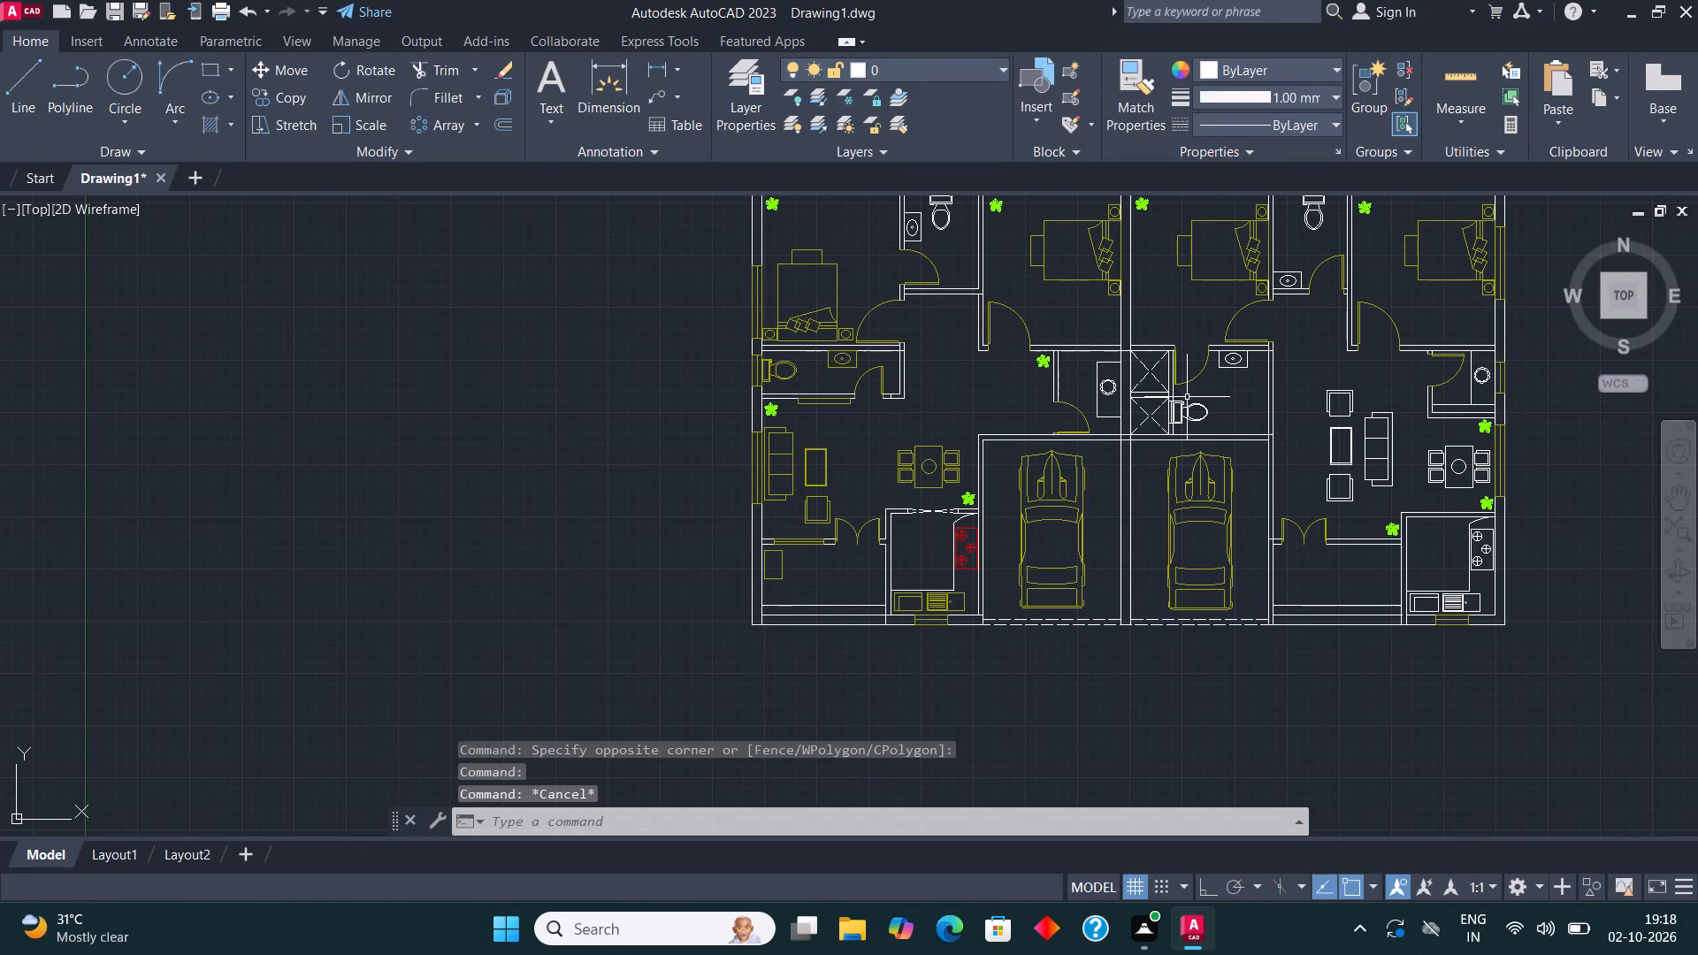
Create a new layer named pooja with orange-yellow index colour 40.
{"action": "middle_click_drag", "start_coordinate": [1186, 398], "coordinate": [1033, 506]}
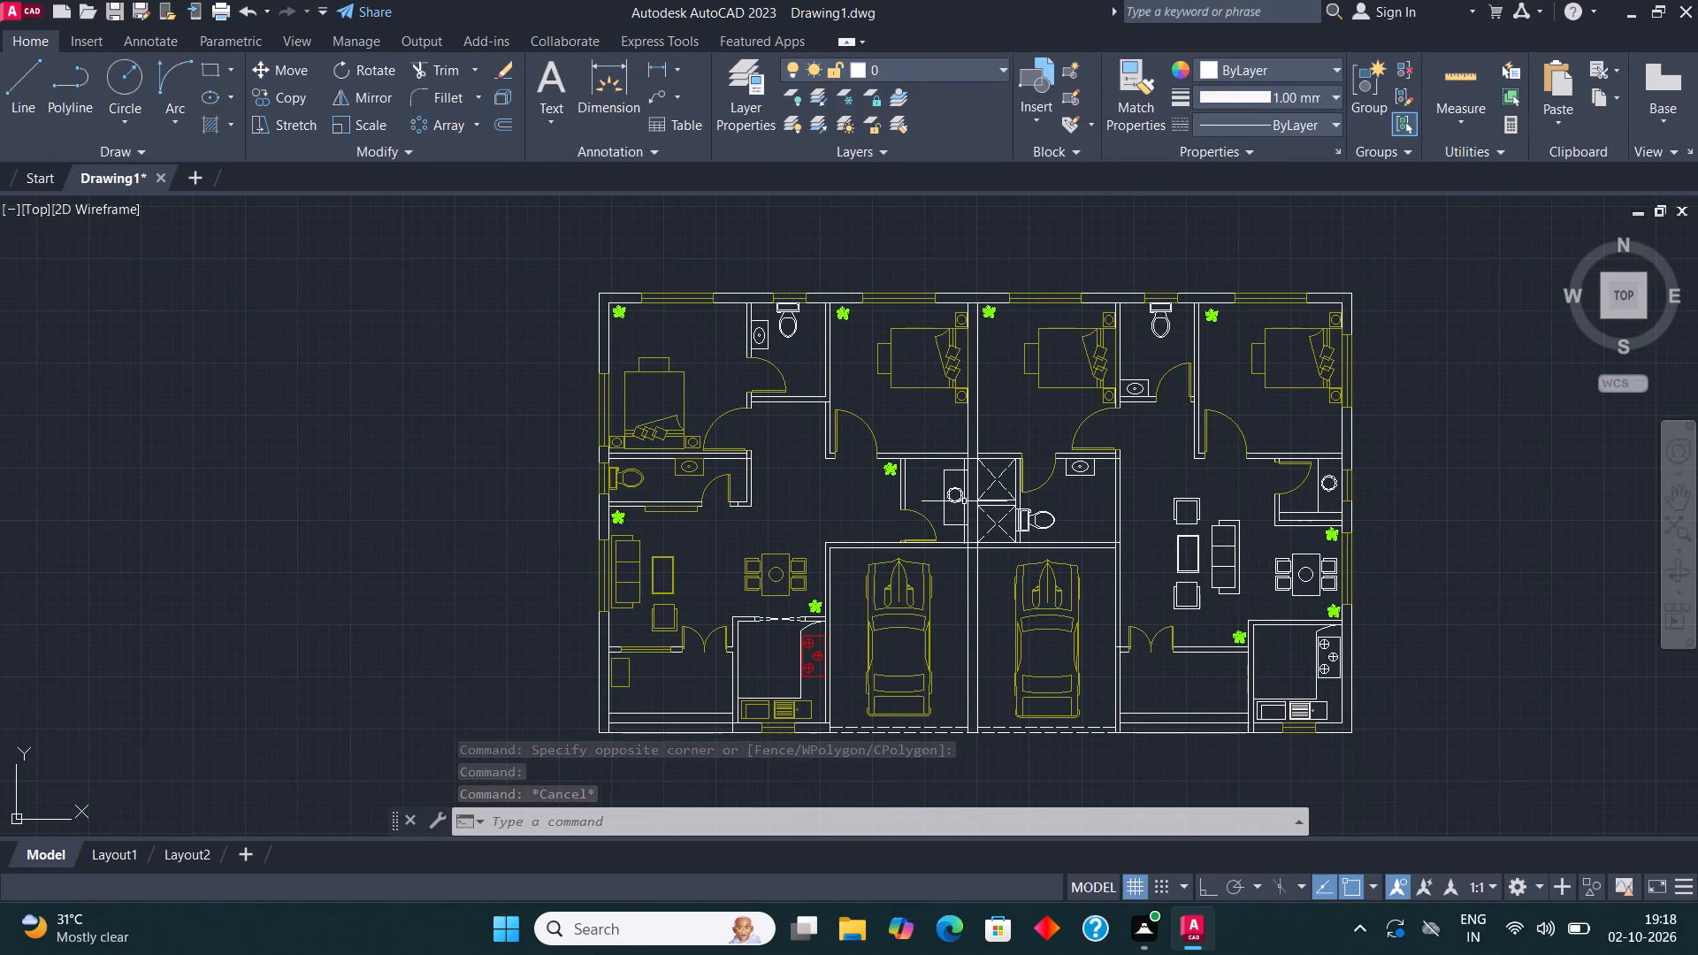
{"action": "left_click", "coordinate": [732, 66]}
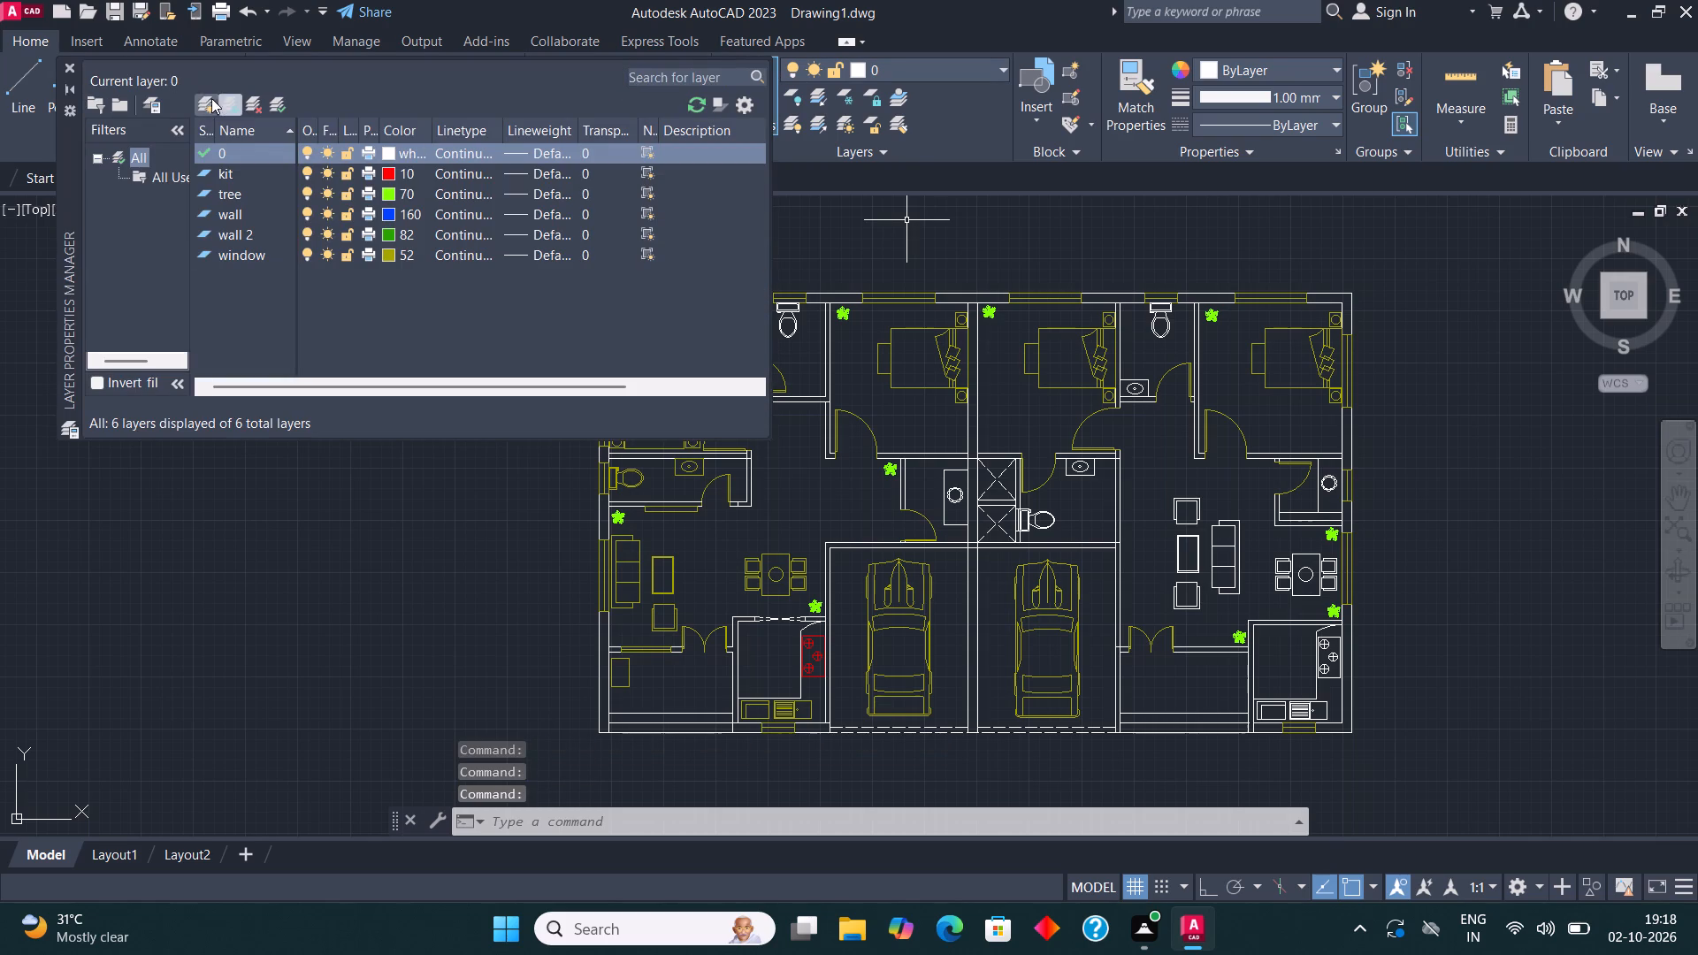
{"action": "left_click", "coordinate": [200, 95]}
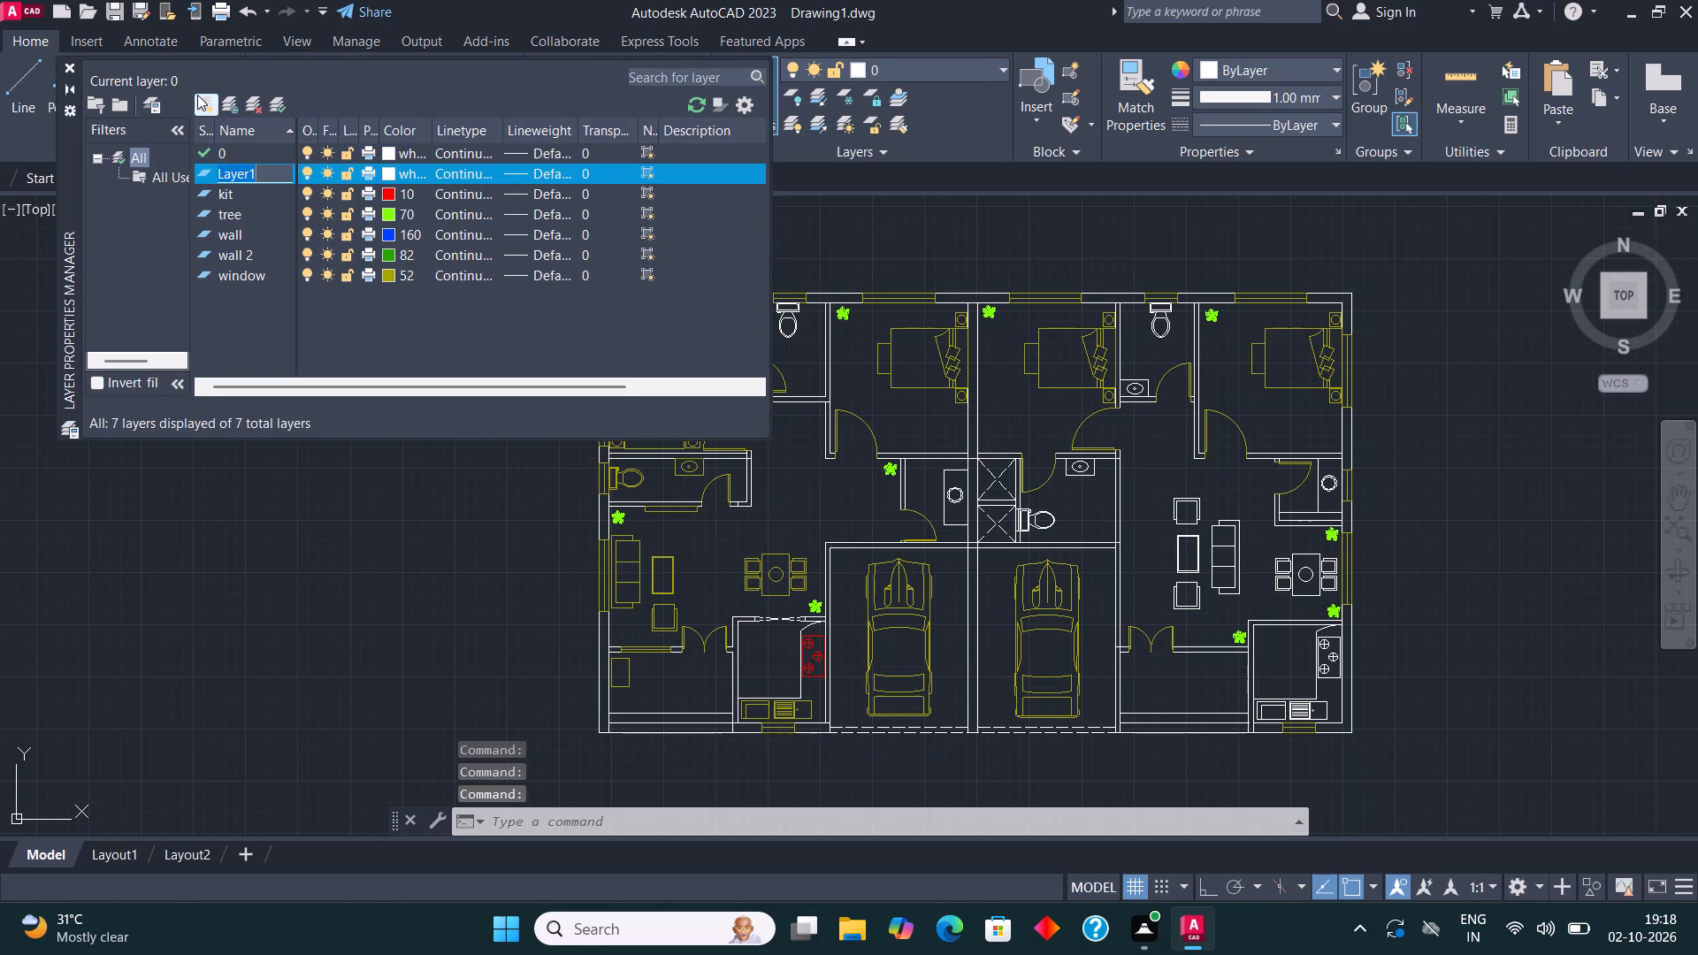
{"action": "type", "text": "pooja"}
{"action": "left_click", "coordinate": [389, 172]}
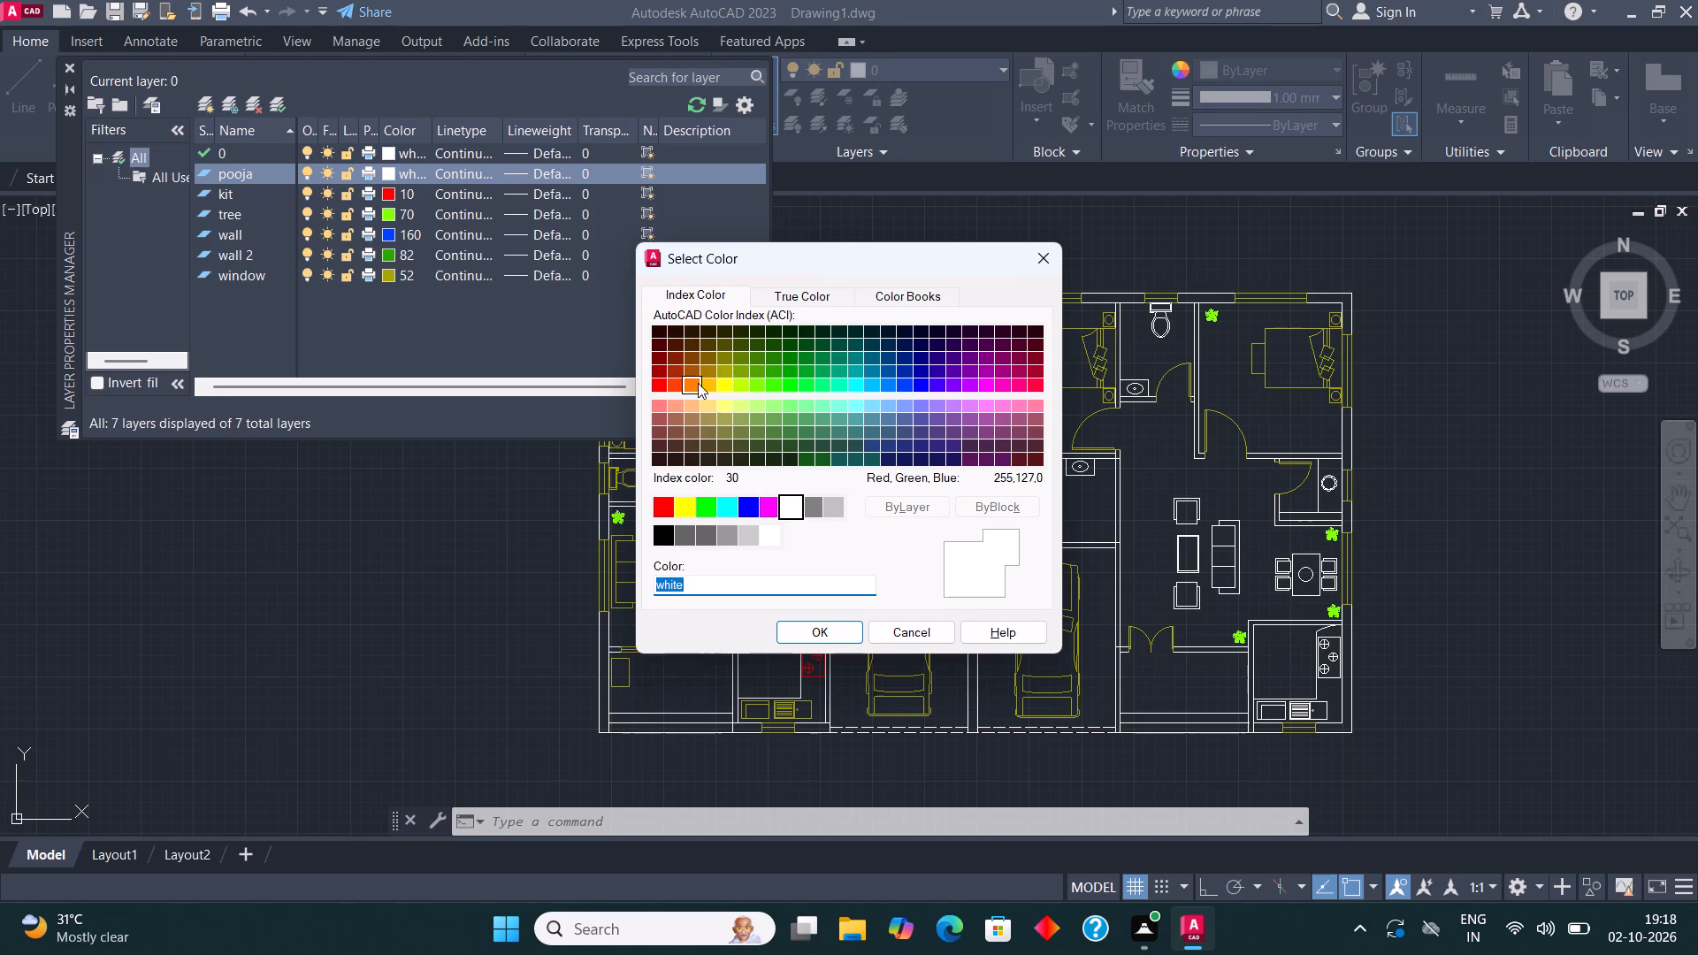
{"action": "left_click", "coordinate": [717, 388]}
{"action": "left_click", "coordinate": [707, 384]}
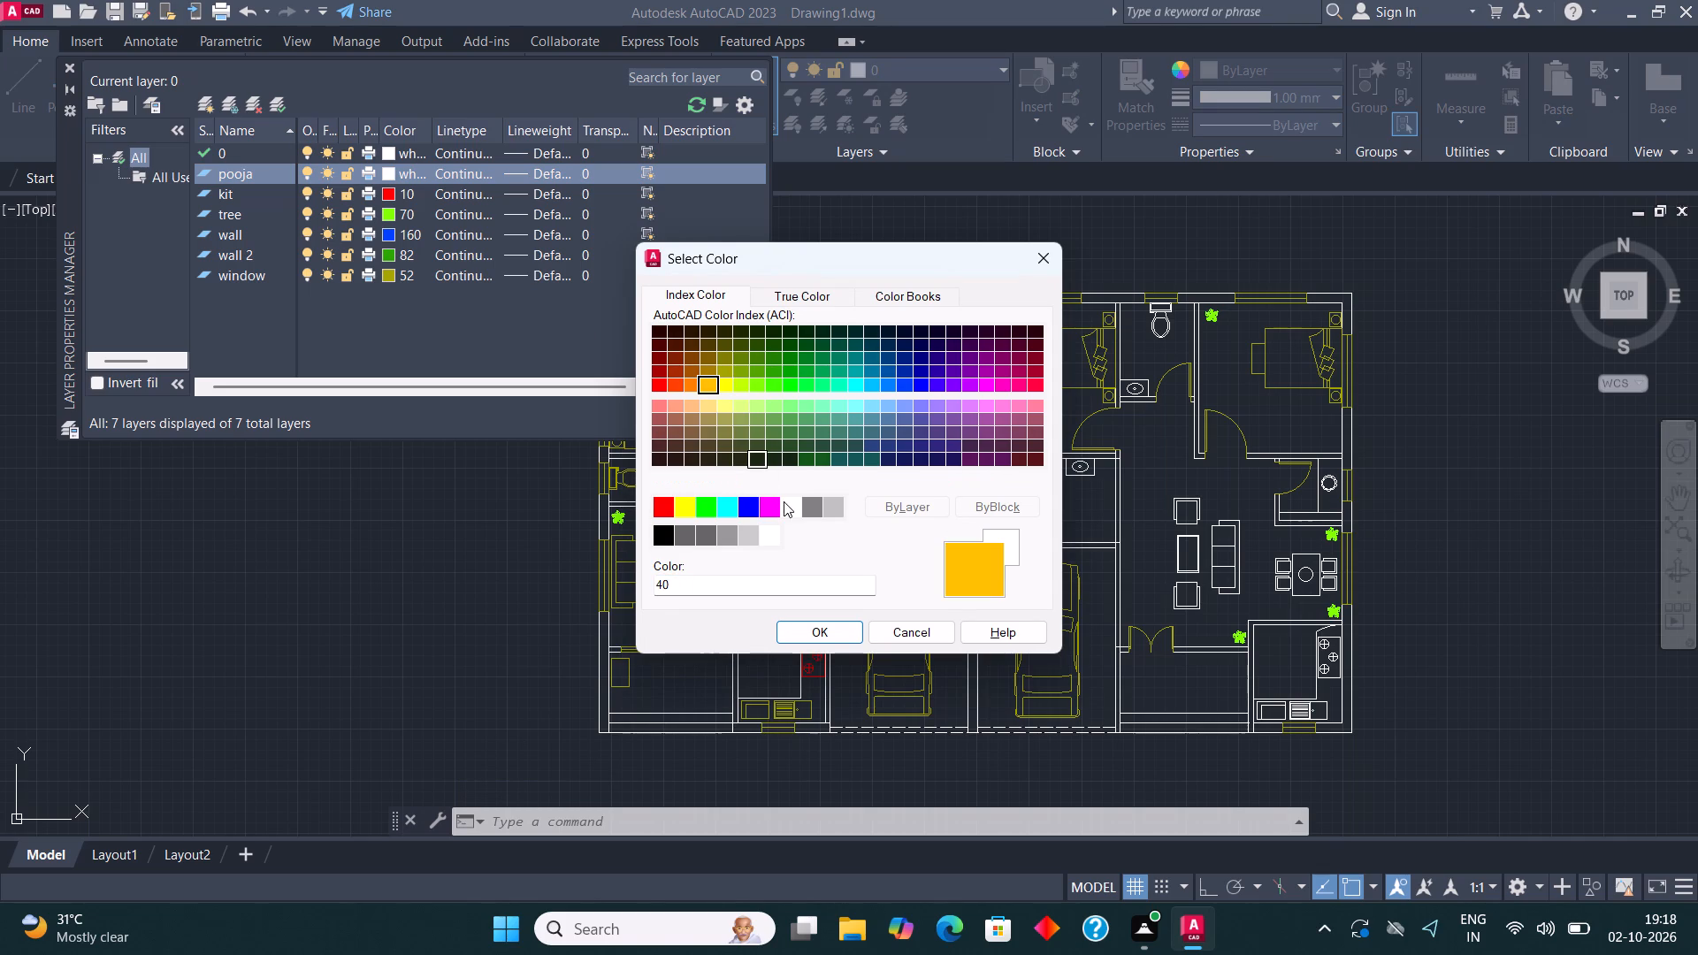
{"action": "left_click", "coordinate": [822, 632]}
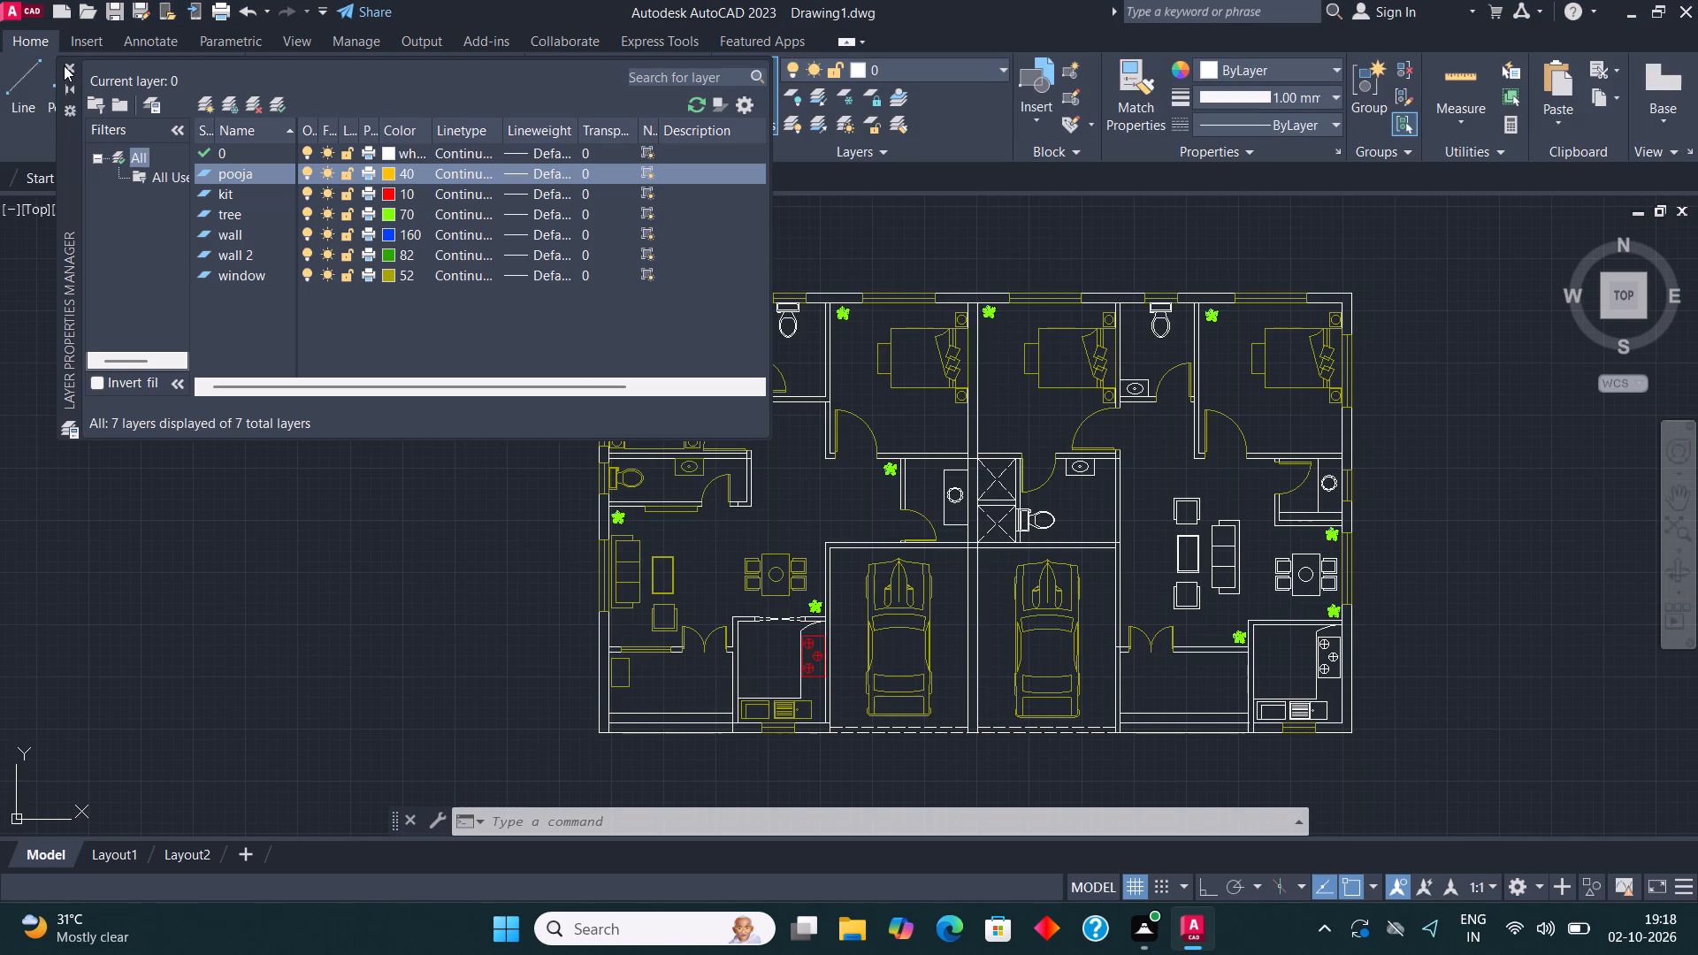
{"action": "left_click", "coordinate": [60, 62]}
{"action": "left_click", "coordinate": [64, 57]}
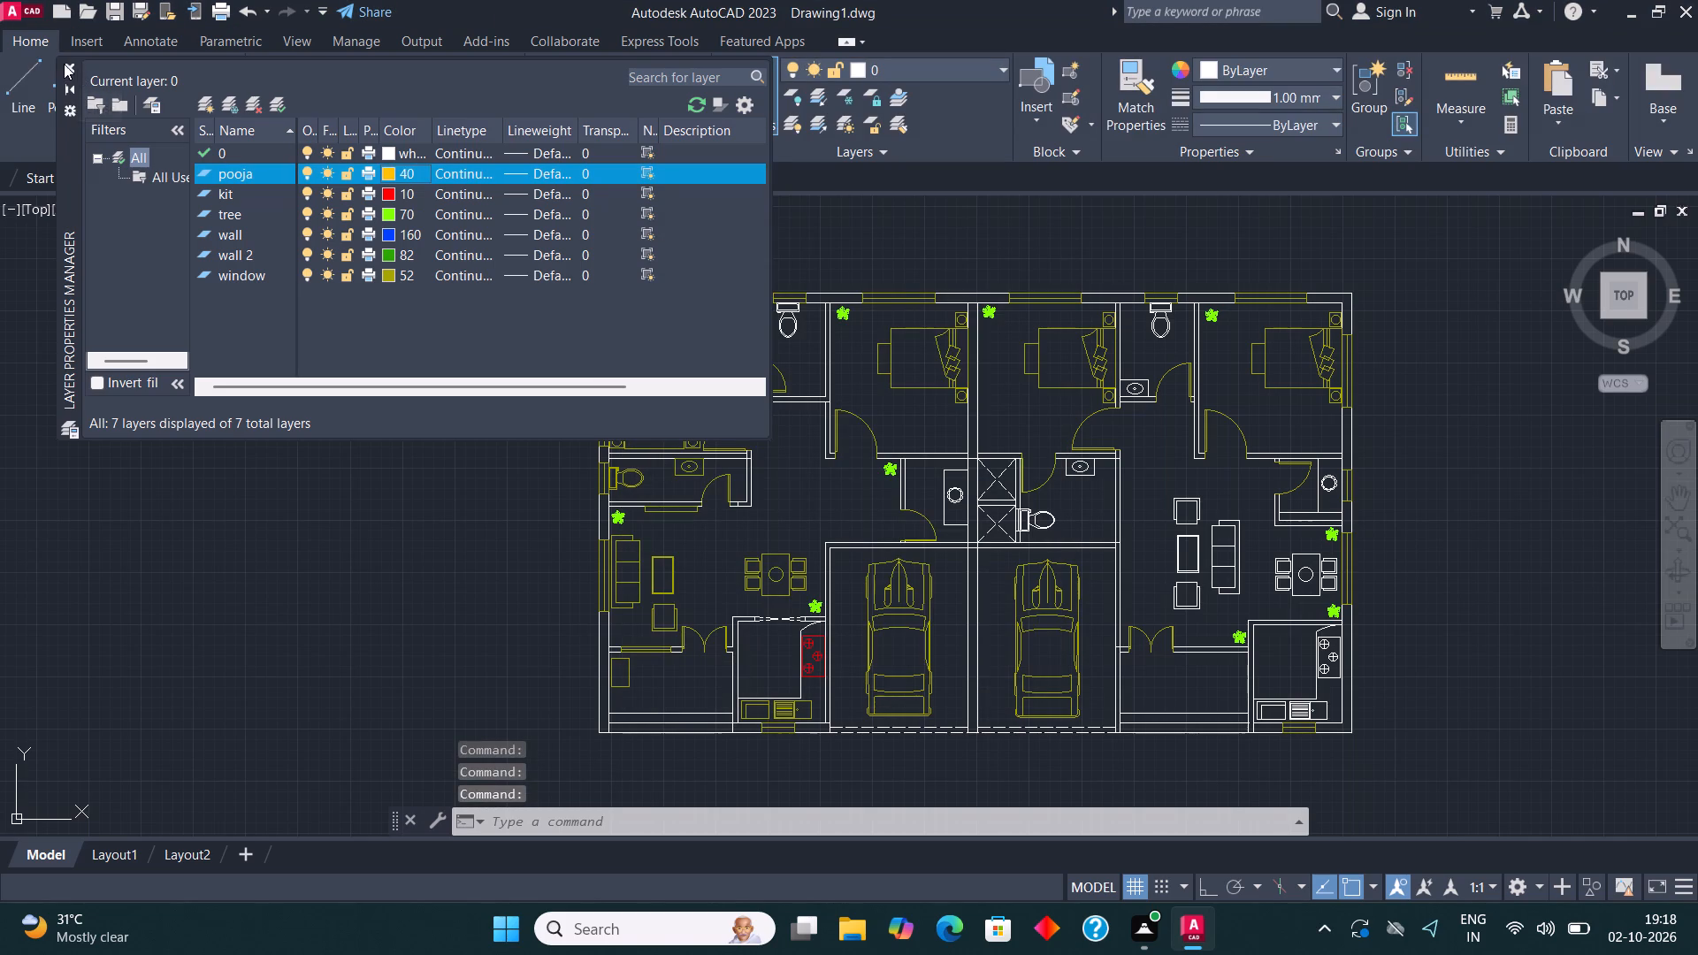
{"action": "left_click", "coordinate": [67, 64]}
Assign the platform rectangle and flower-shaped symbol in the left unit's pooja room to the pooja layer.
{"action": "middle_click_drag", "start_coordinate": [808, 417], "coordinate": [692, 410]}
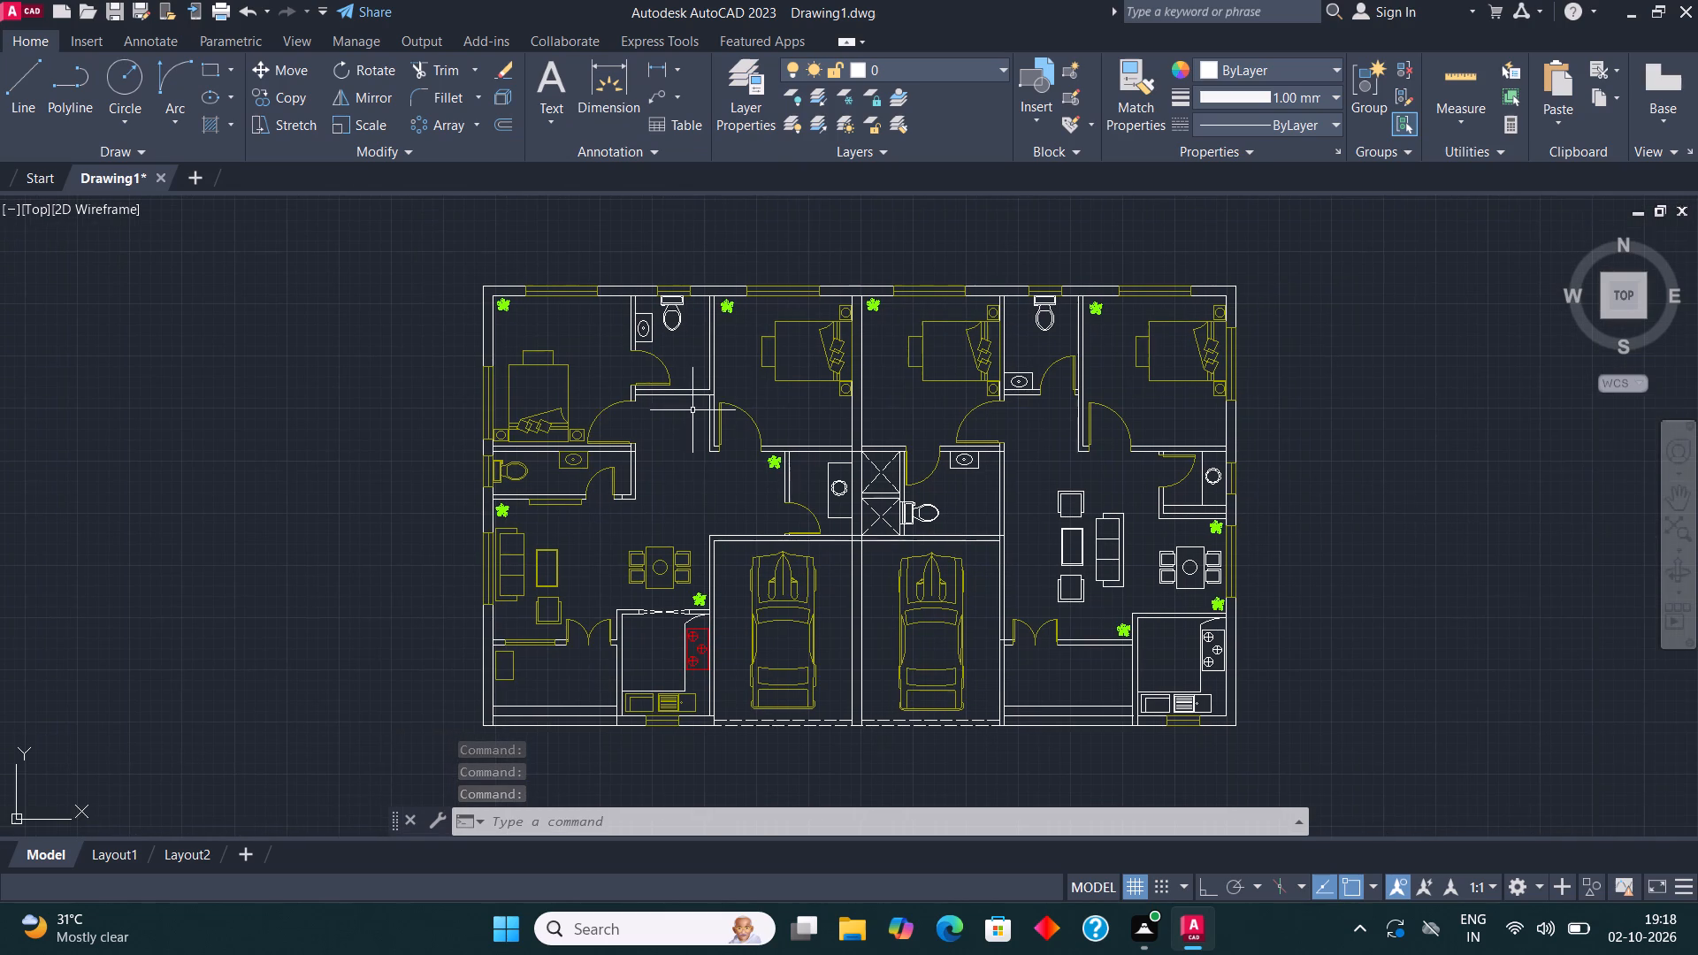
{"action": "scroll", "coordinate": [827, 495], "scroll_direction": "up", "scroll_amount": 4}
{"action": "left_click", "coordinate": [895, 663]}
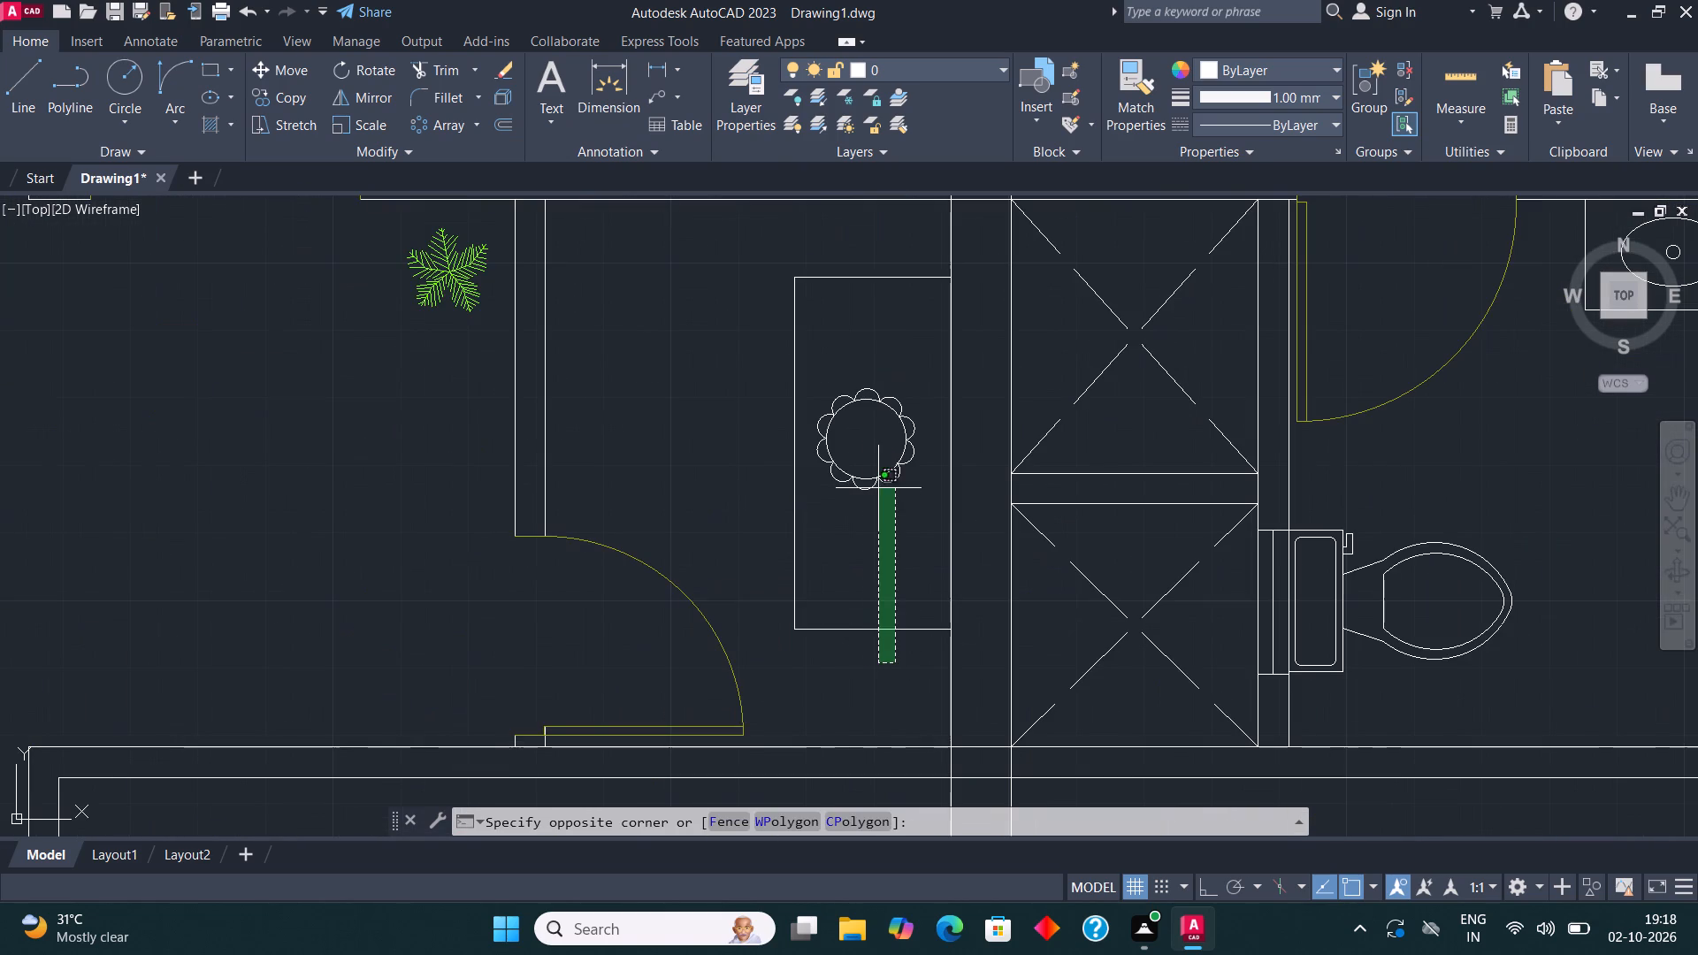
{"action": "left_click", "coordinate": [829, 371]}
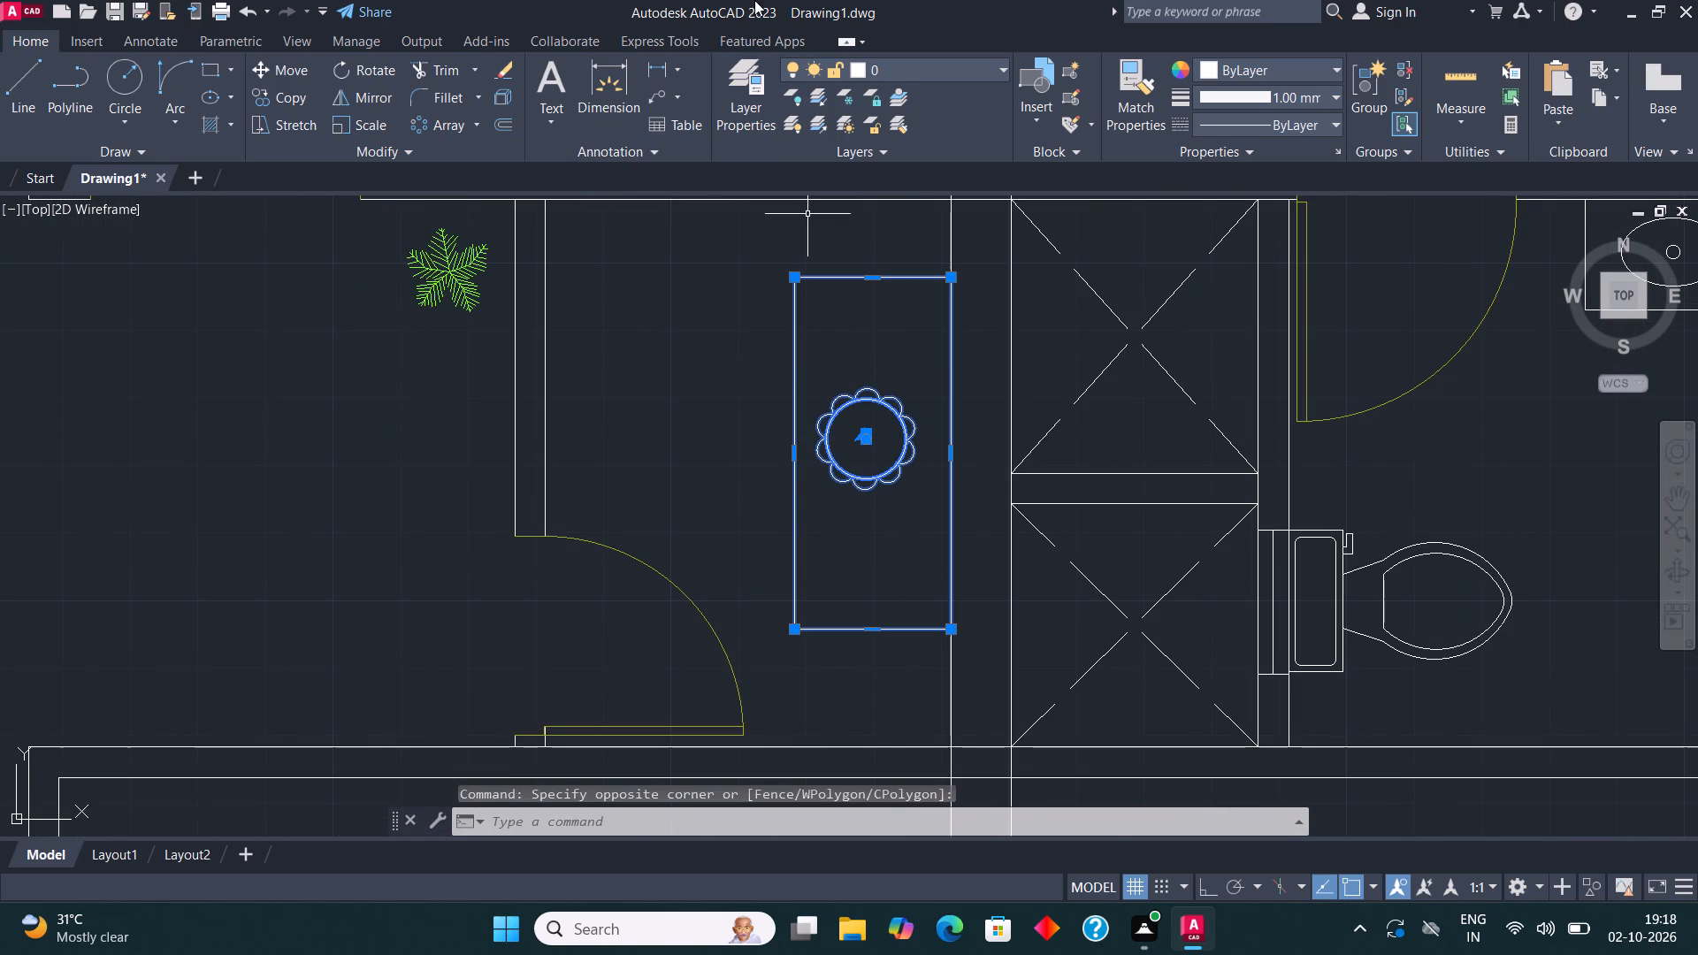
{"action": "left_click", "coordinate": [940, 63]}
{"action": "left_click", "coordinate": [923, 140]}
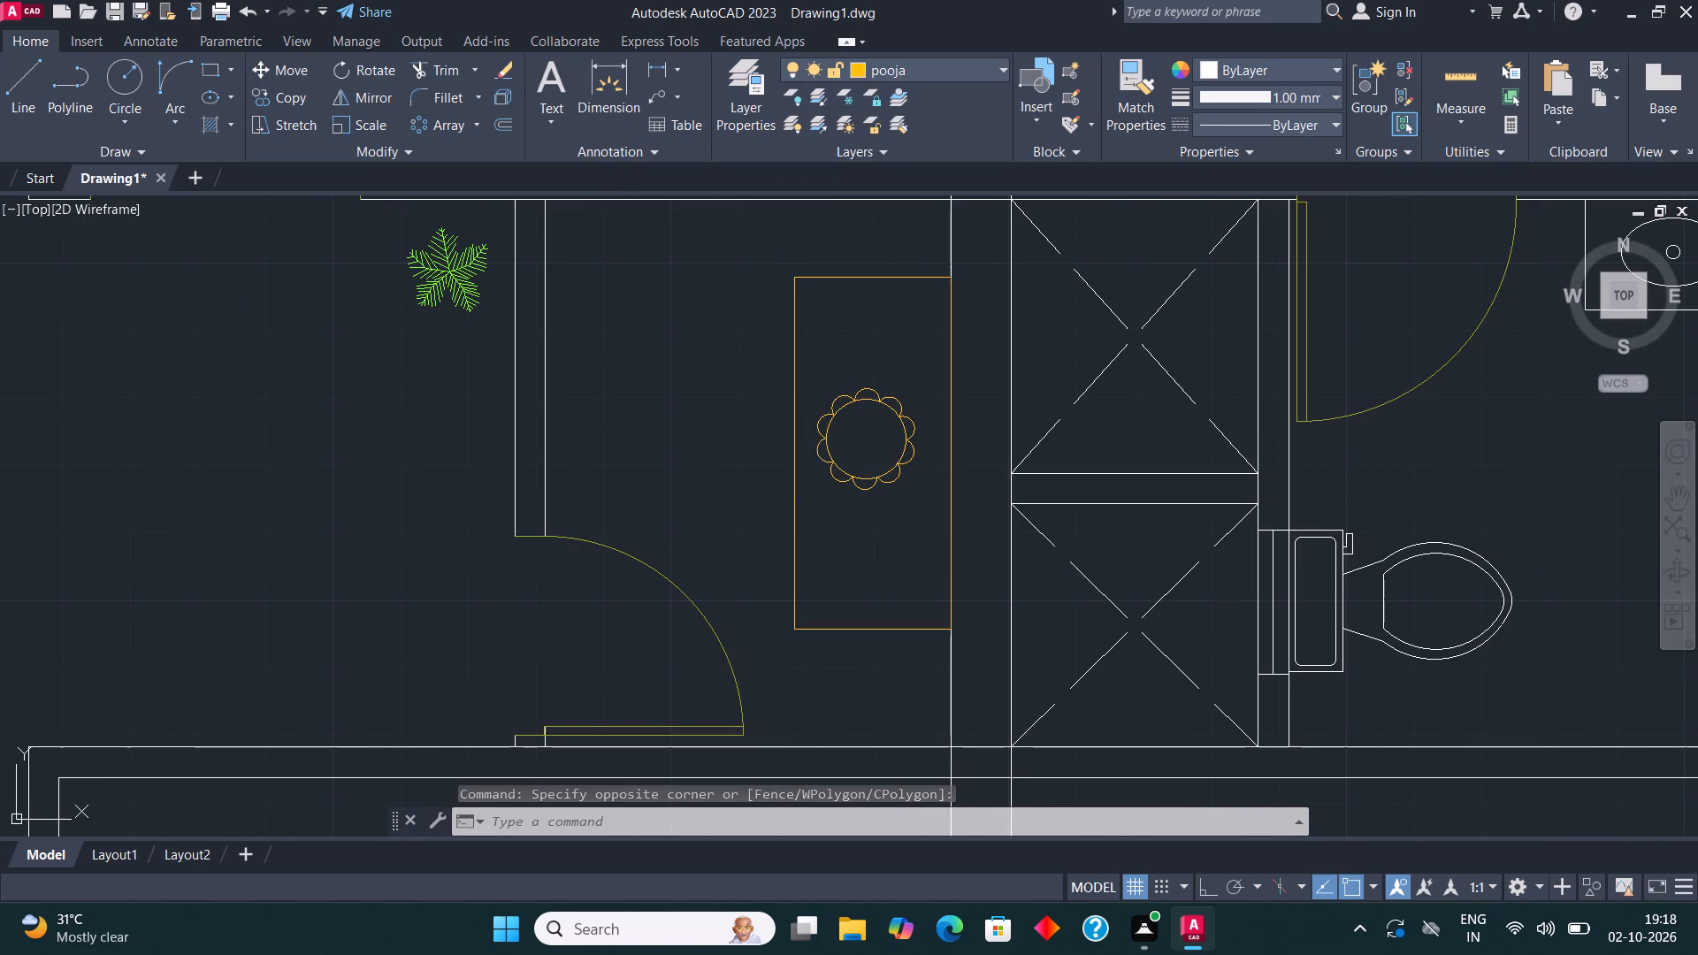
{"action": "scroll", "coordinate": [654, 391], "scroll_direction": "down", "scroll_amount": 2}
{"action": "key", "text": "Escape"}
{"action": "key", "text": "grave"}
Assign the platform rectangle and flower-shaped symbol in the right unit's pooja room to the pooja layer.
{"action": "scroll", "coordinate": [614, 436], "scroll_direction": "down", "scroll_amount": 2}
{"action": "scroll", "coordinate": [990, 431], "scroll_direction": "up", "scroll_amount": 3}
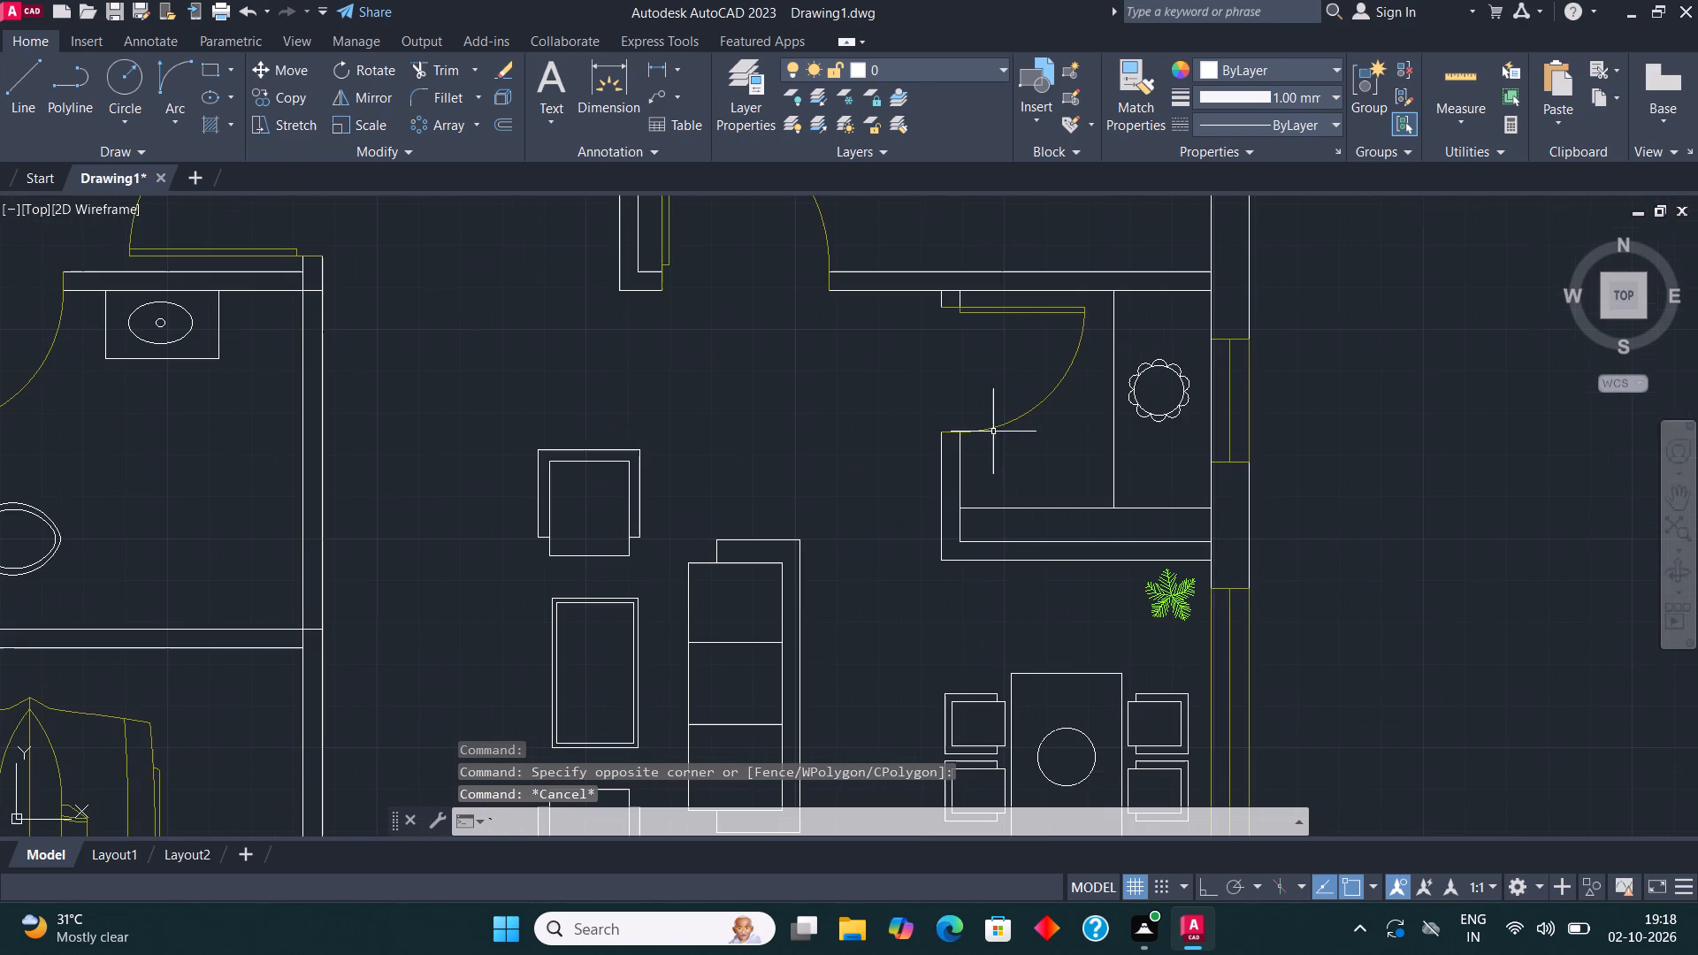
{"action": "left_click", "coordinate": [1164, 448]}
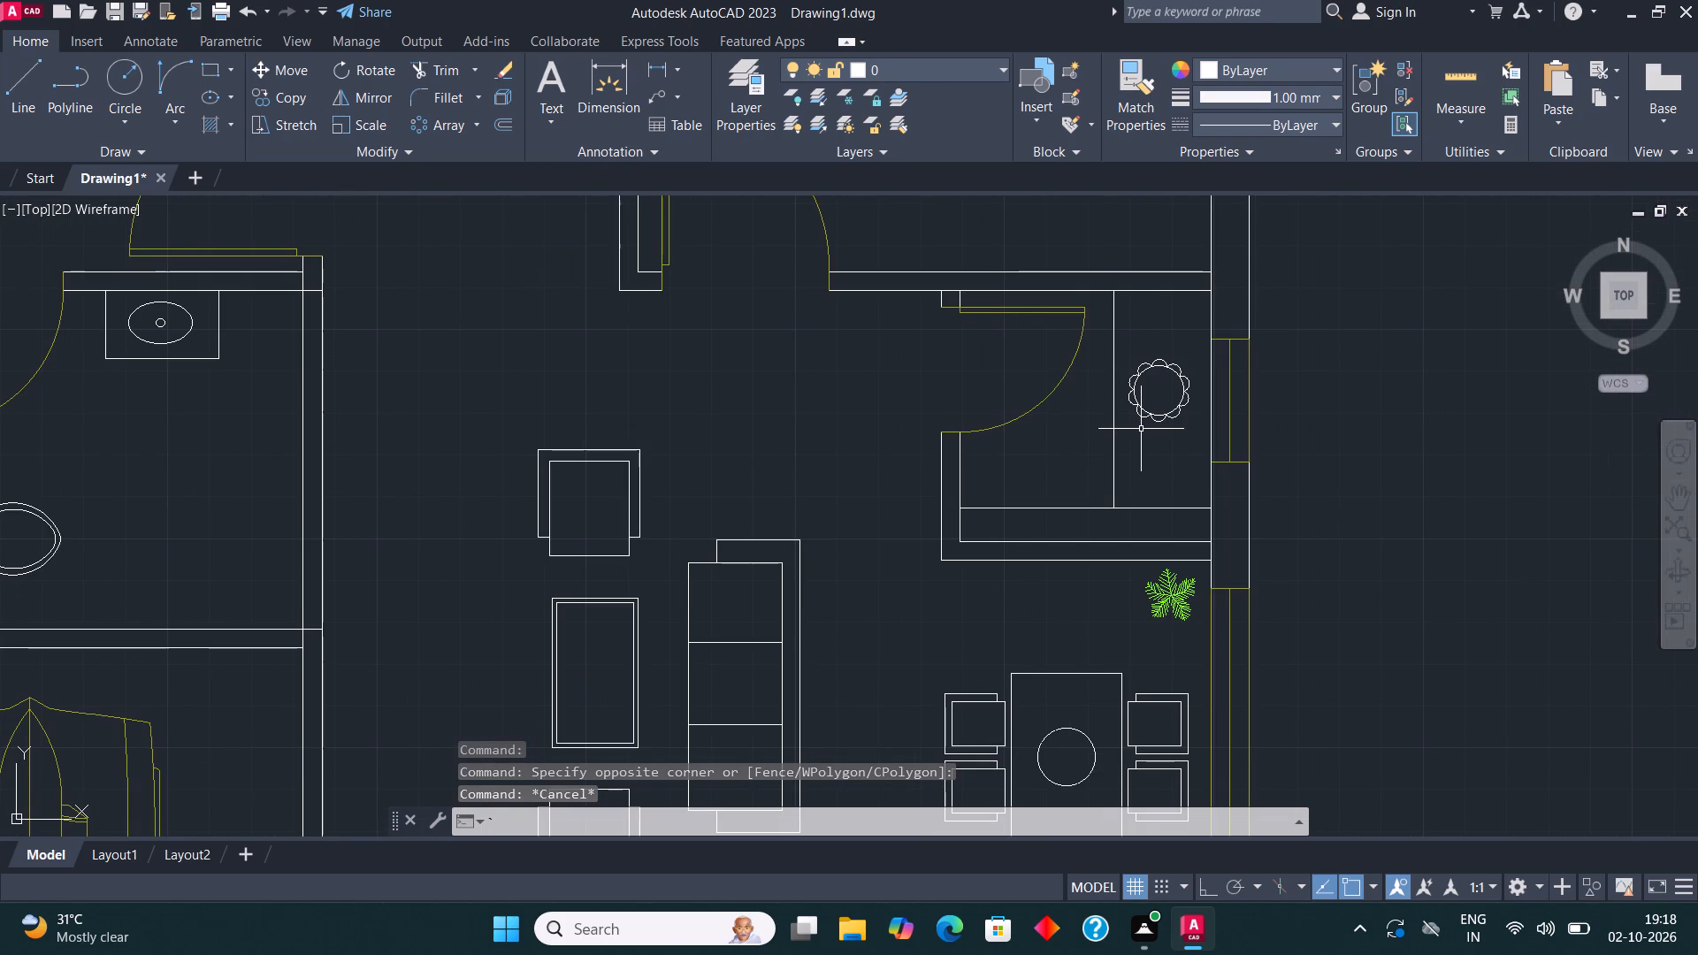
{"action": "key", "text": "Escape"}
{"action": "left_click", "coordinate": [1174, 447]}
{"action": "left_click", "coordinate": [1089, 365]}
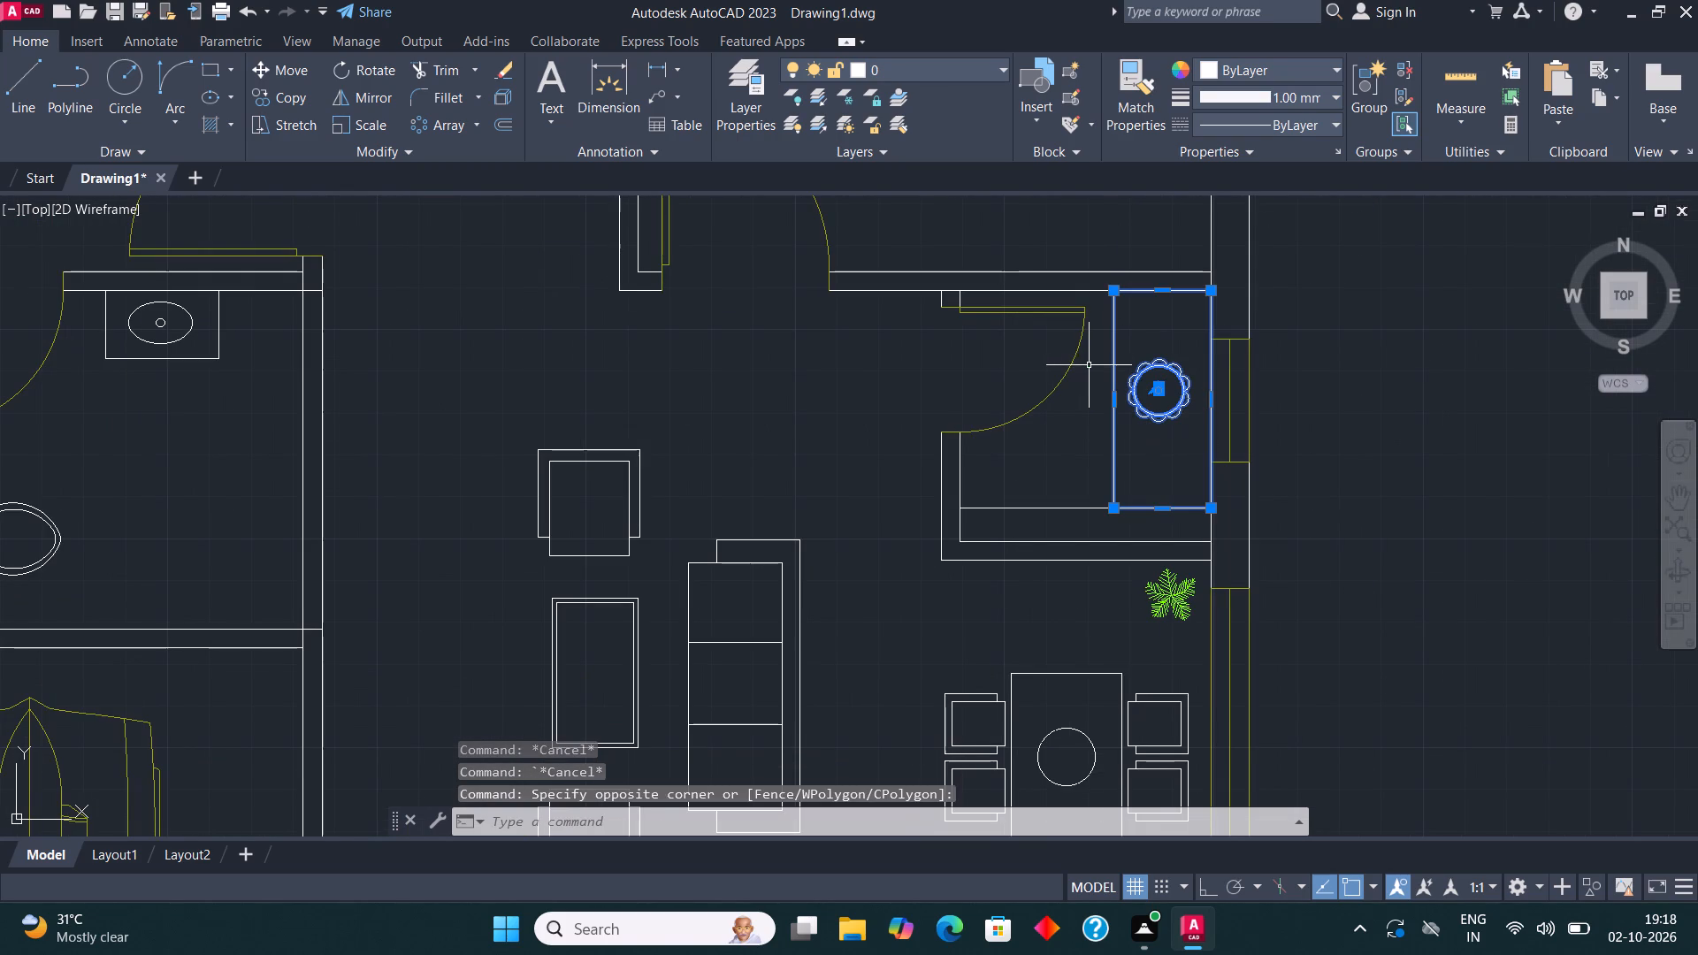
{"action": "left_click", "coordinate": [949, 70]}
{"action": "left_click", "coordinate": [933, 144]}
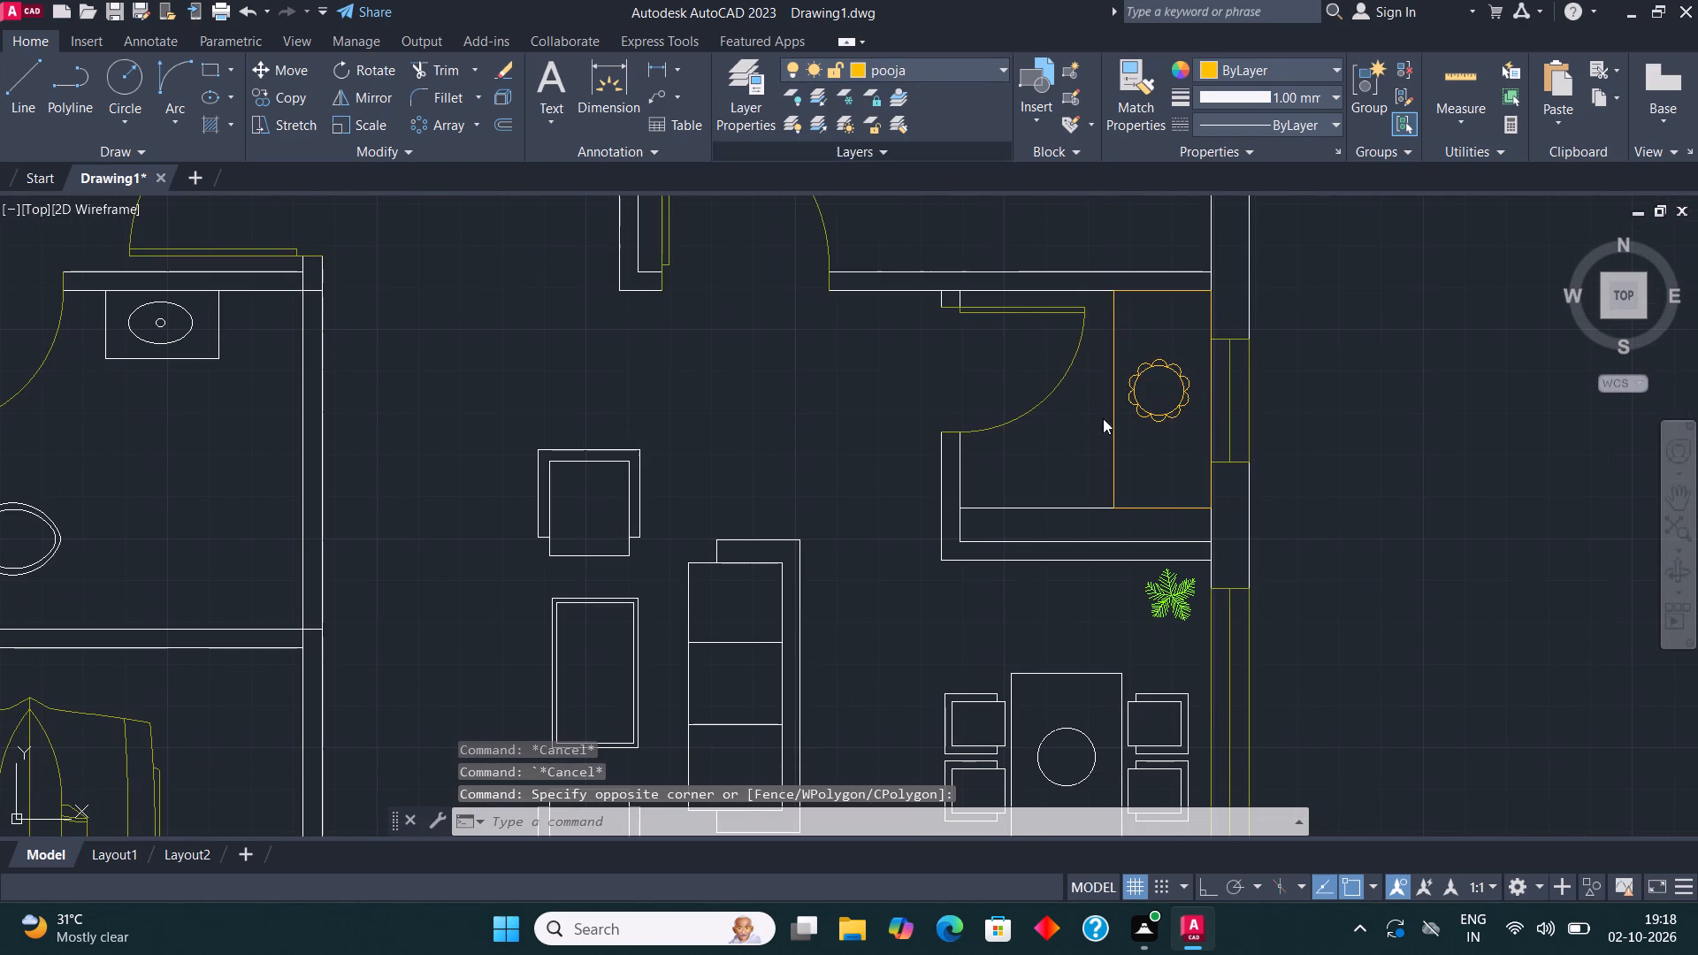
{"action": "scroll", "coordinate": [1111, 461], "scroll_direction": "down", "scroll_amount": 1}
{"action": "key", "text": "Escape"}
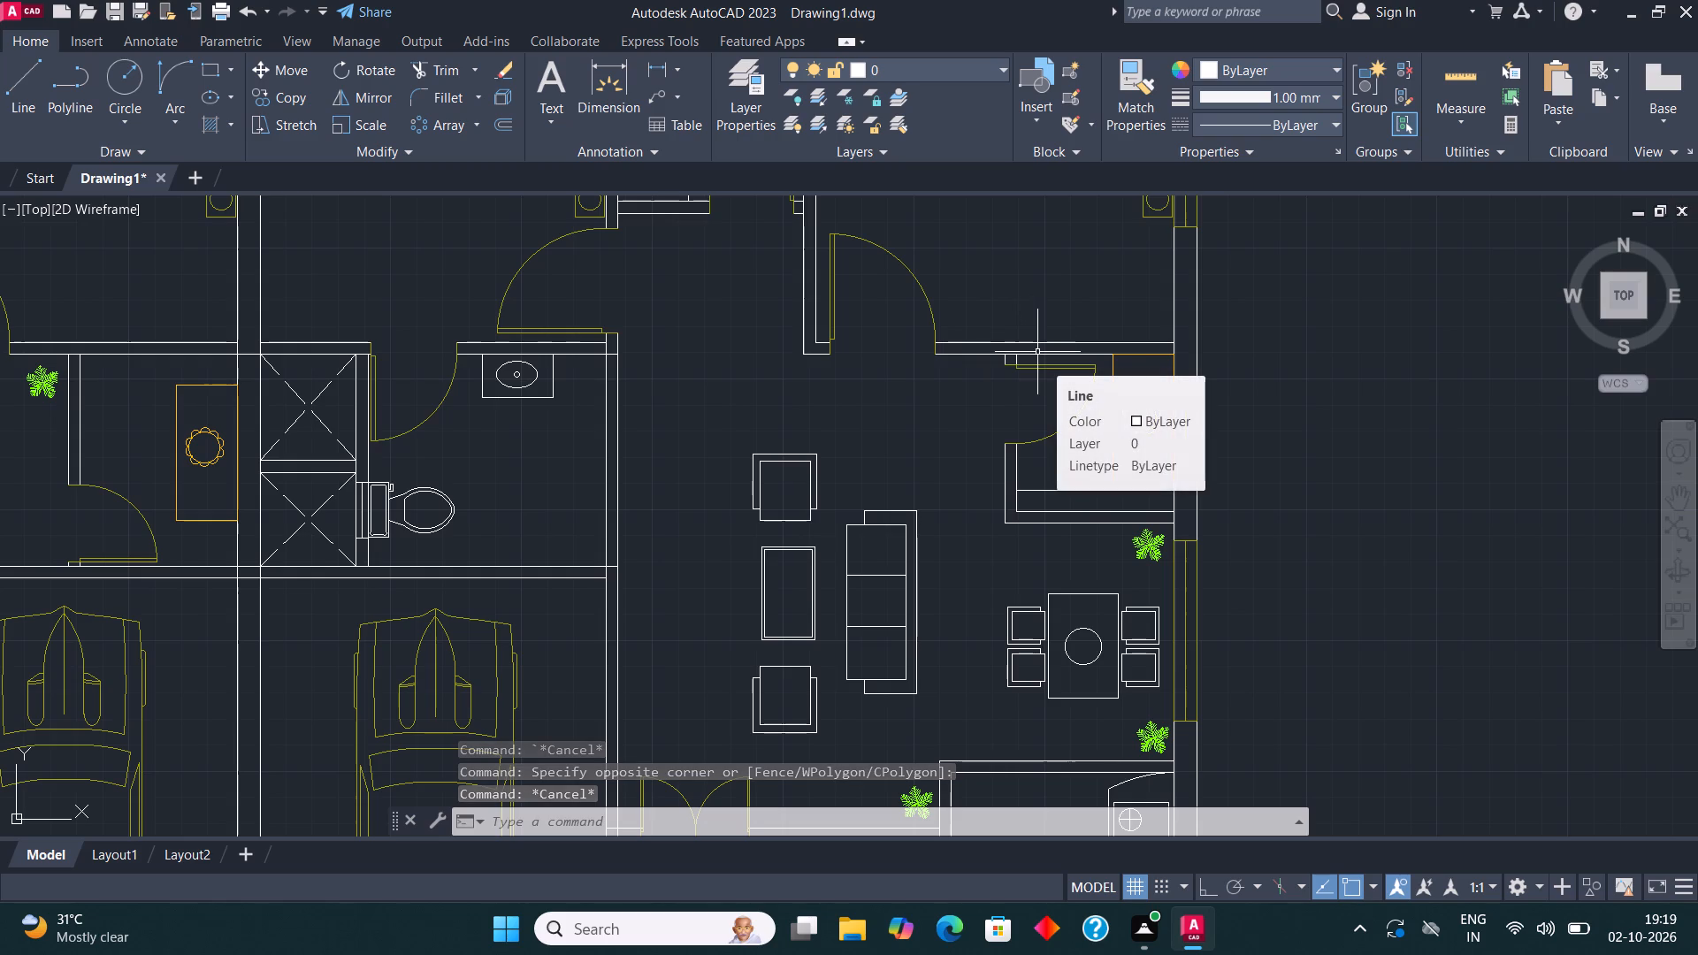
Assign the right unit's sofa, armchairs, coffee table and dining set to the window layer.
{"action": "left_click", "coordinate": [929, 739]}
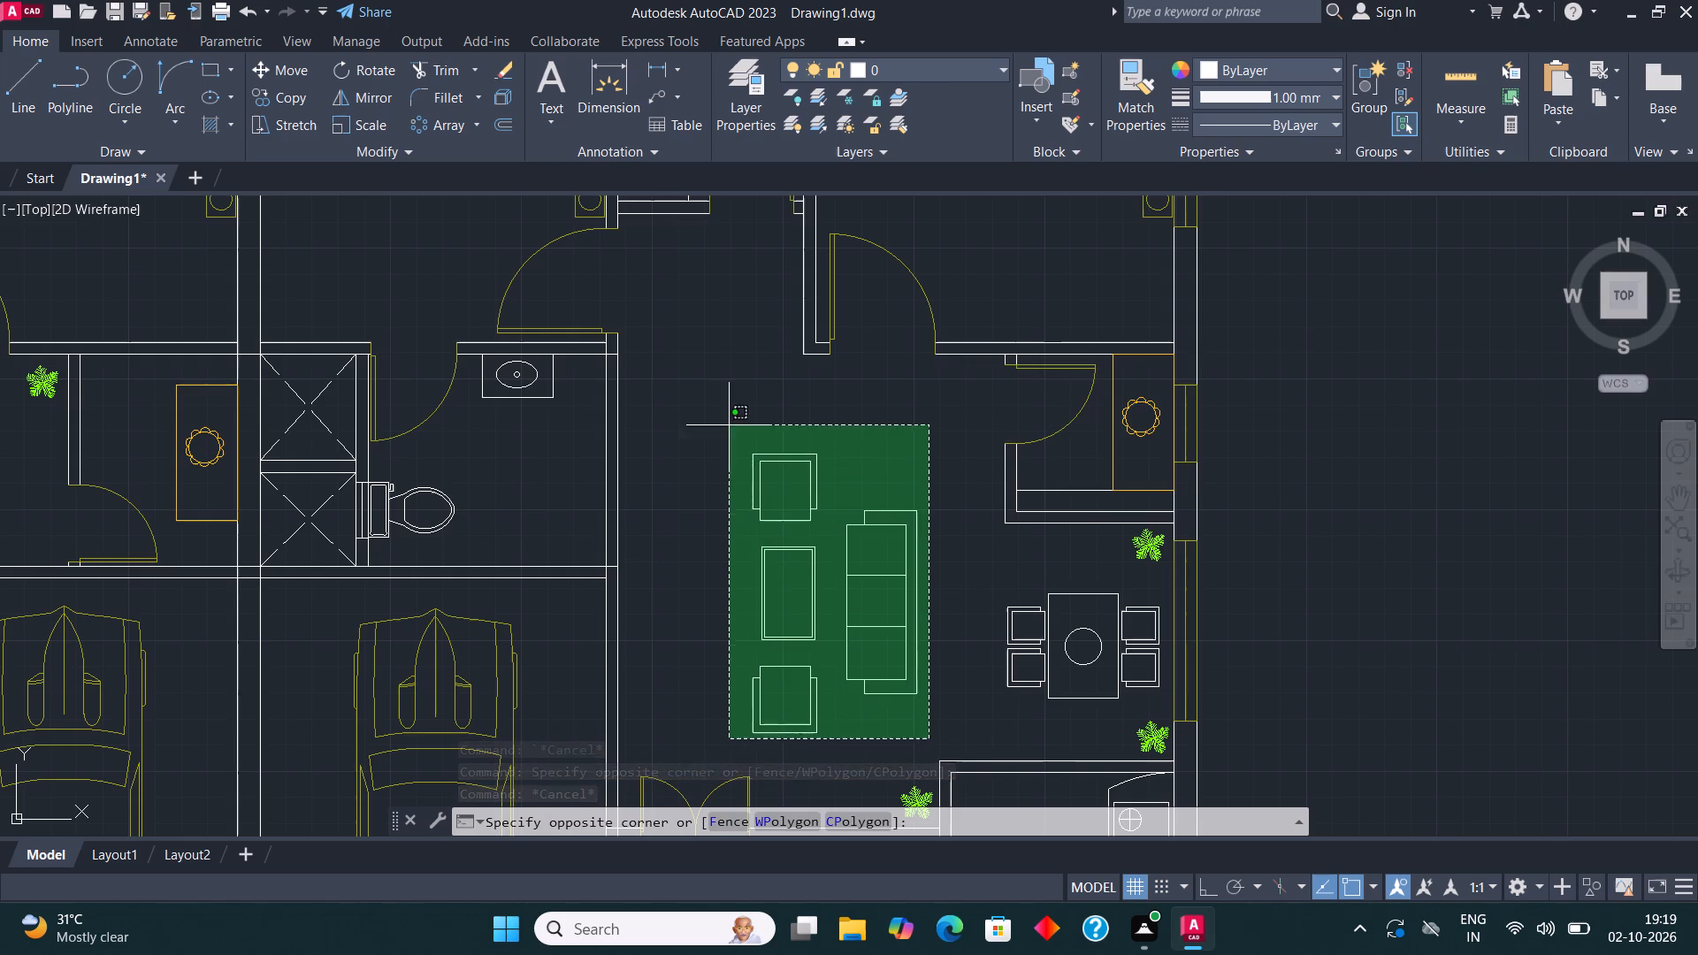
{"action": "left_click", "coordinate": [712, 393]}
{"action": "scroll", "coordinate": [1130, 693], "scroll_direction": "up", "scroll_amount": 1}
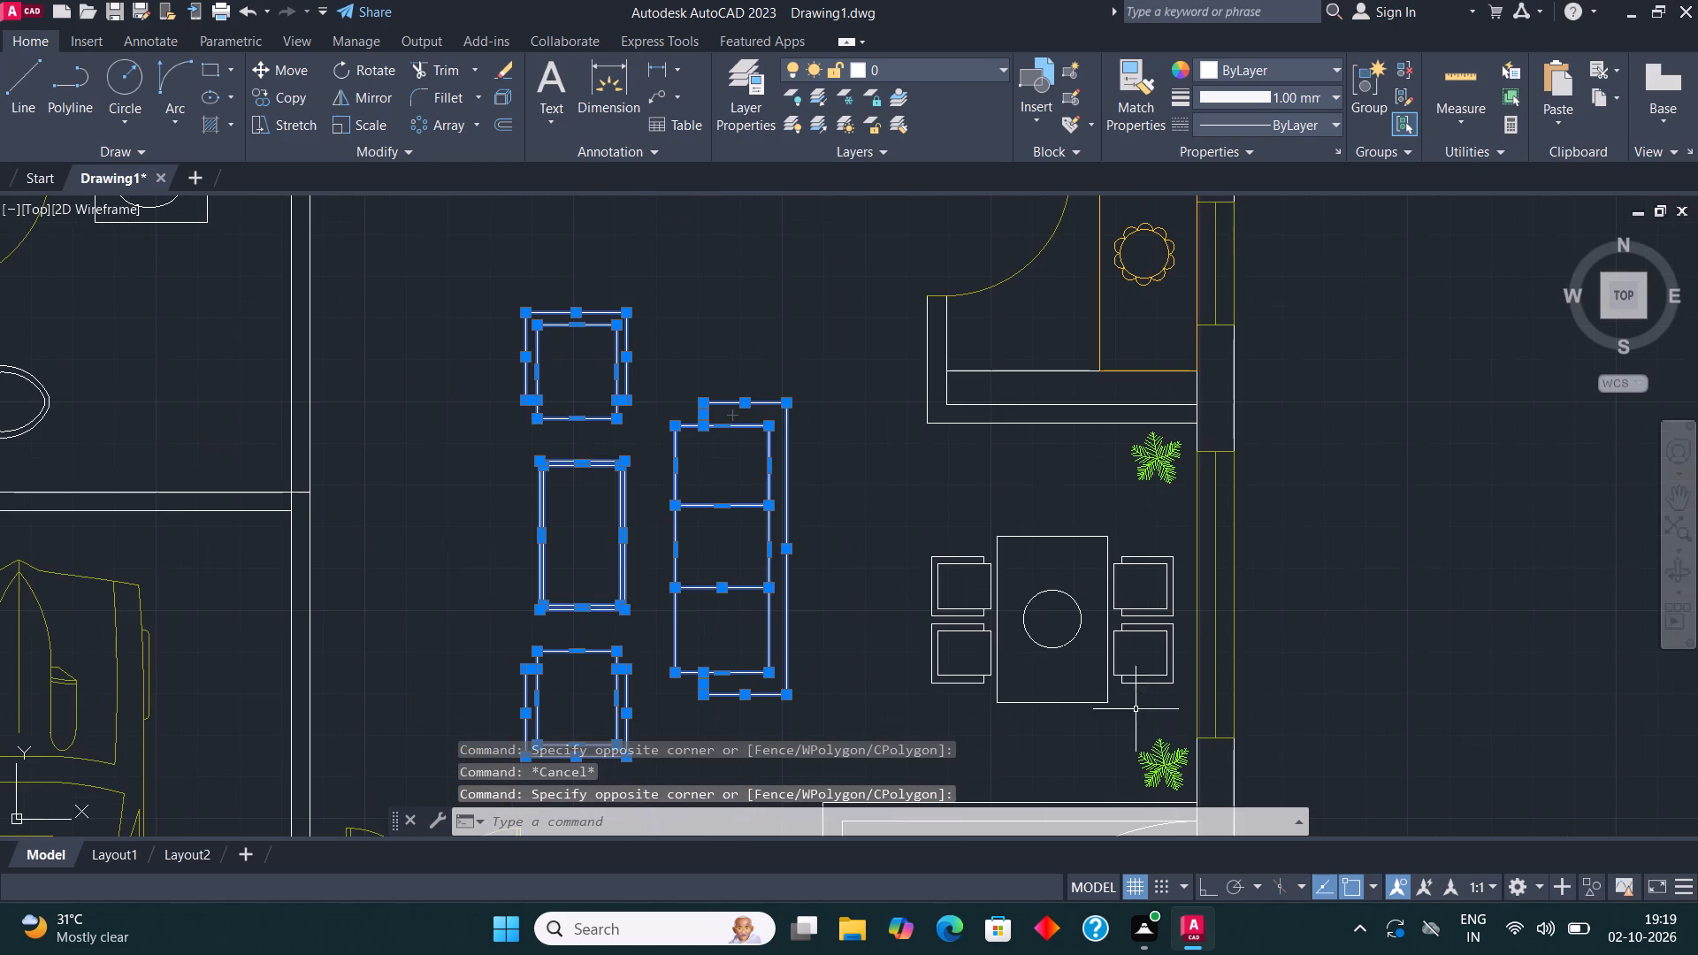
{"action": "left_click", "coordinate": [1139, 716]}
{"action": "left_click", "coordinate": [905, 518]}
{"action": "left_click", "coordinate": [946, 64]}
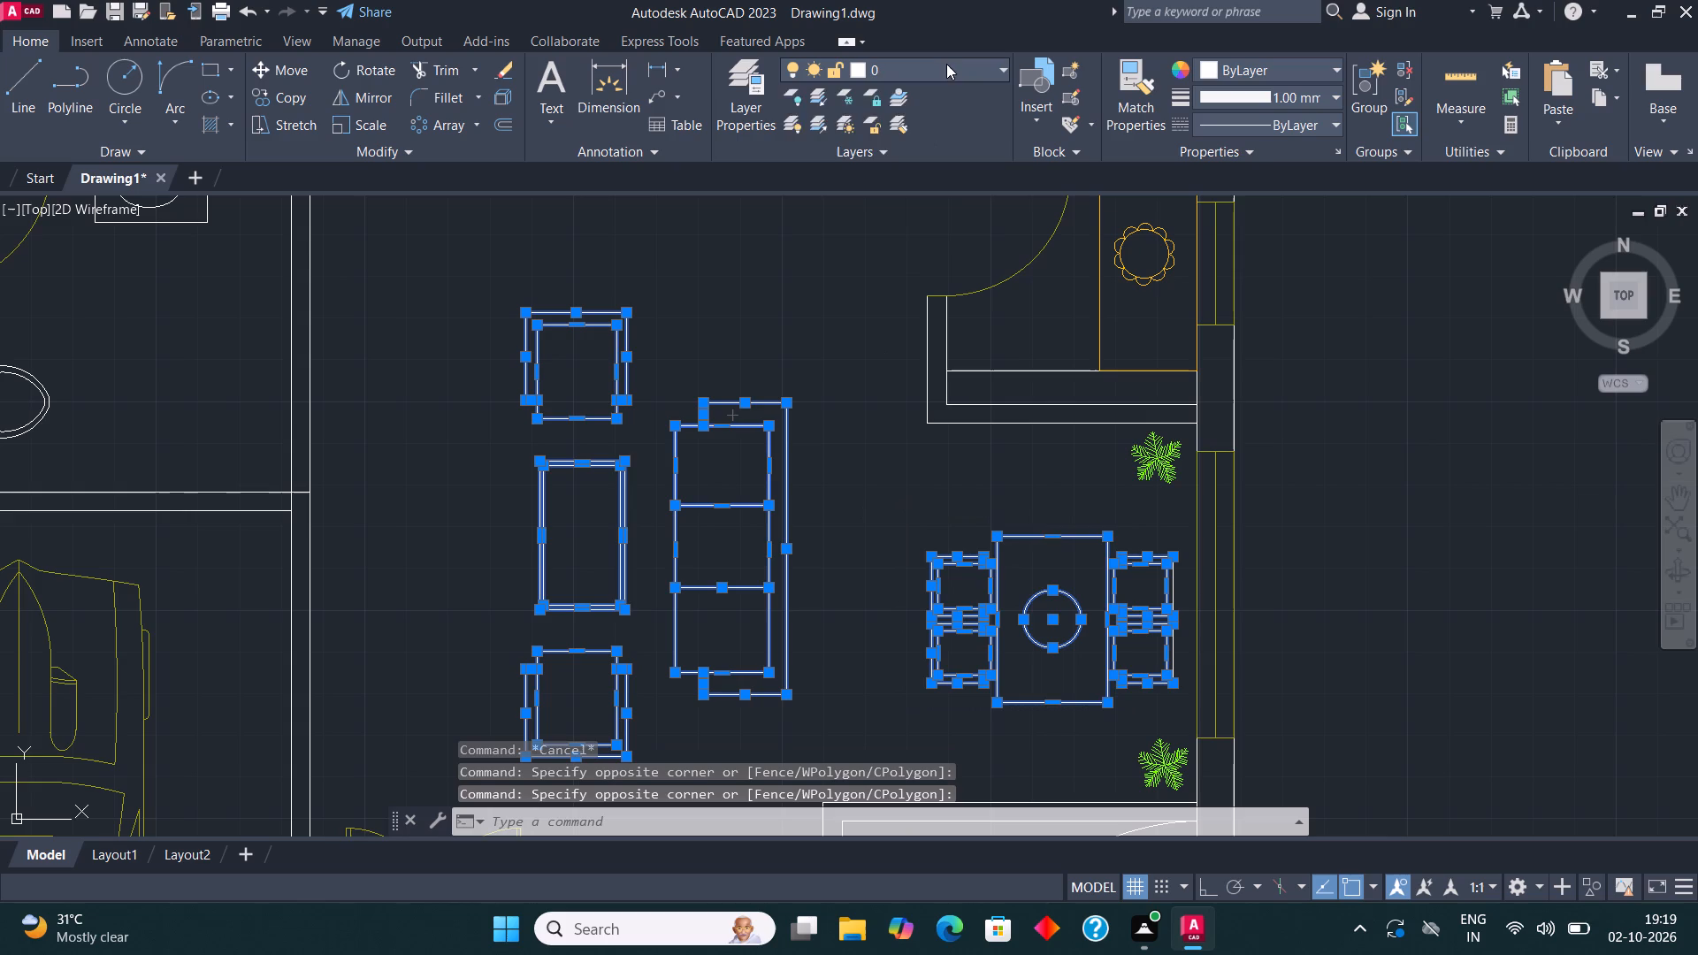
{"action": "left_click_drag", "start_coordinate": [925, 258], "coordinate": [931, 266]}
{"action": "key", "text": "Escape"}
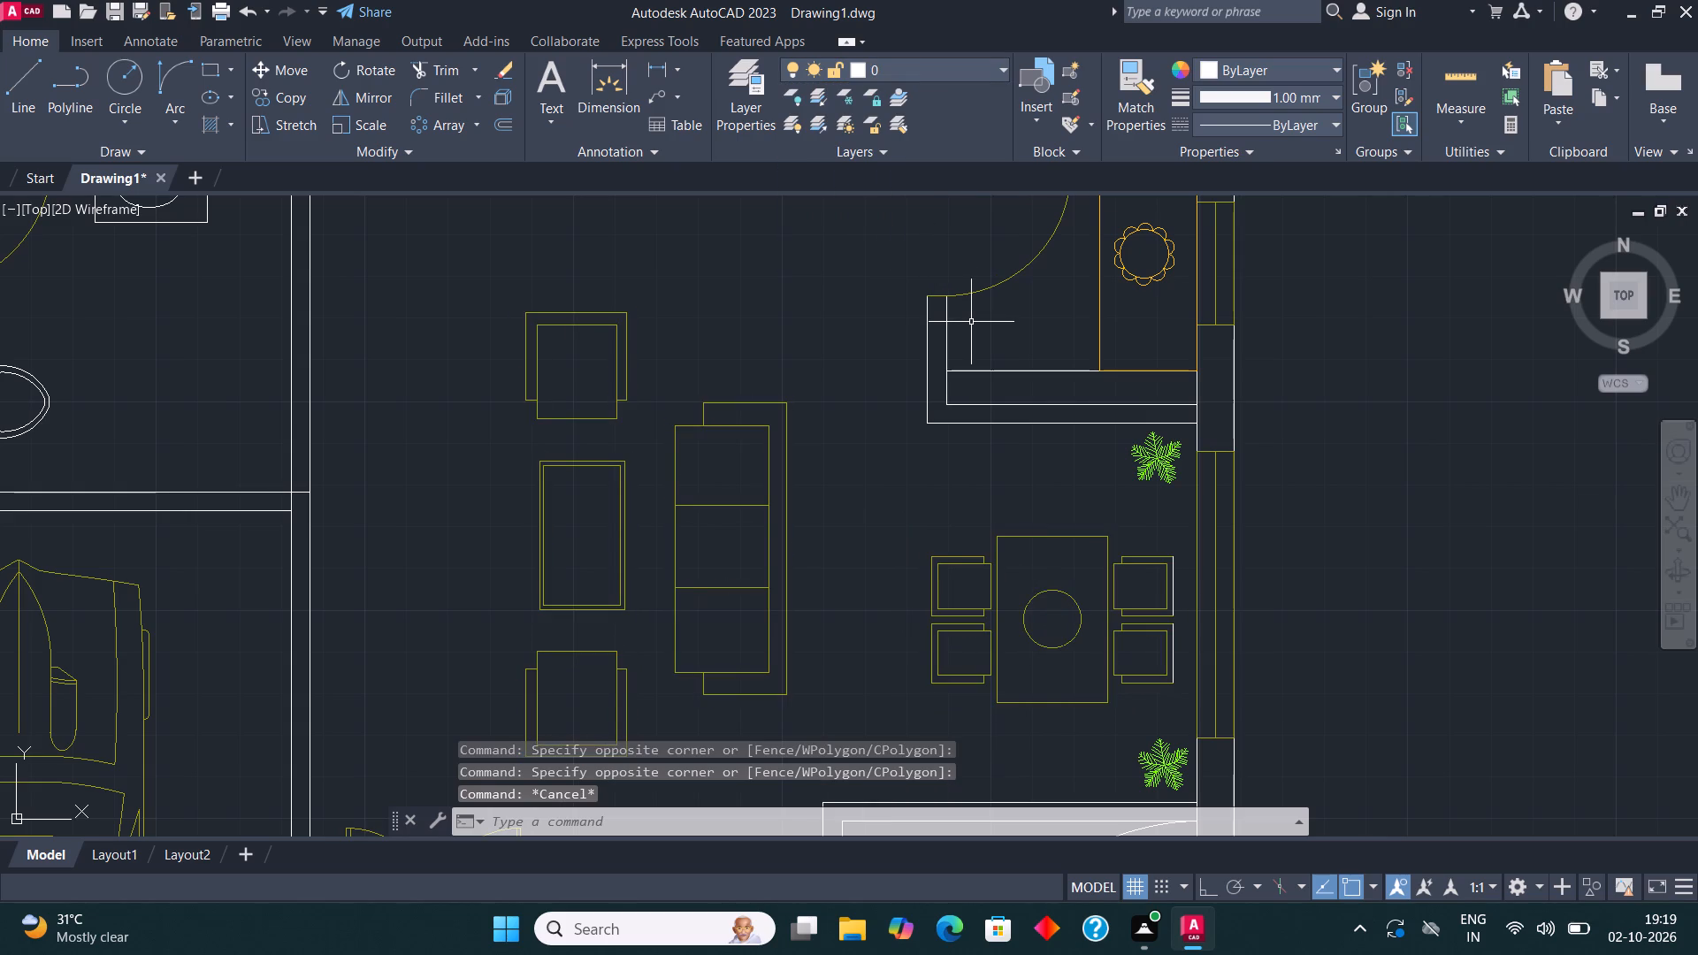
Assign the toilet and washbasin in the left unit's upper bathroom to the window layer.
{"action": "scroll", "coordinate": [1019, 386], "scroll_direction": "down", "scroll_amount": 3}
{"action": "middle_click_drag", "start_coordinate": [1038, 261], "coordinate": [1165, 388]}
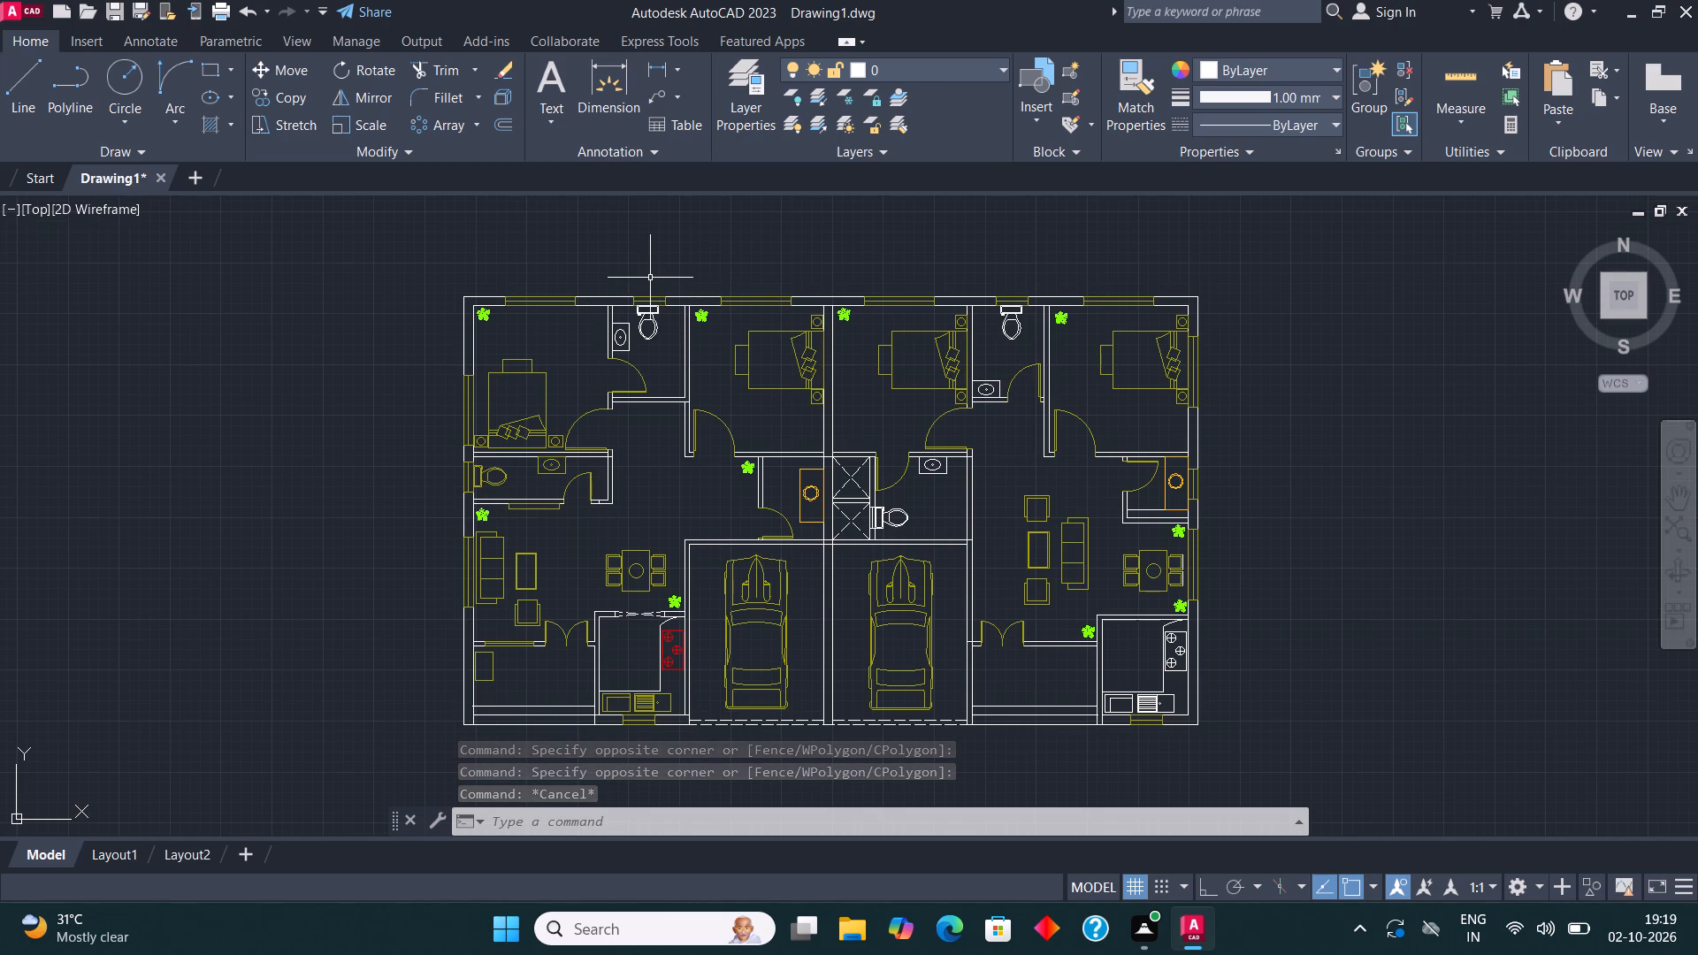
{"action": "scroll", "coordinate": [669, 289], "scroll_direction": "up", "scroll_amount": 2}
{"action": "scroll", "coordinate": [556, 388], "scroll_direction": "up", "scroll_amount": 2}
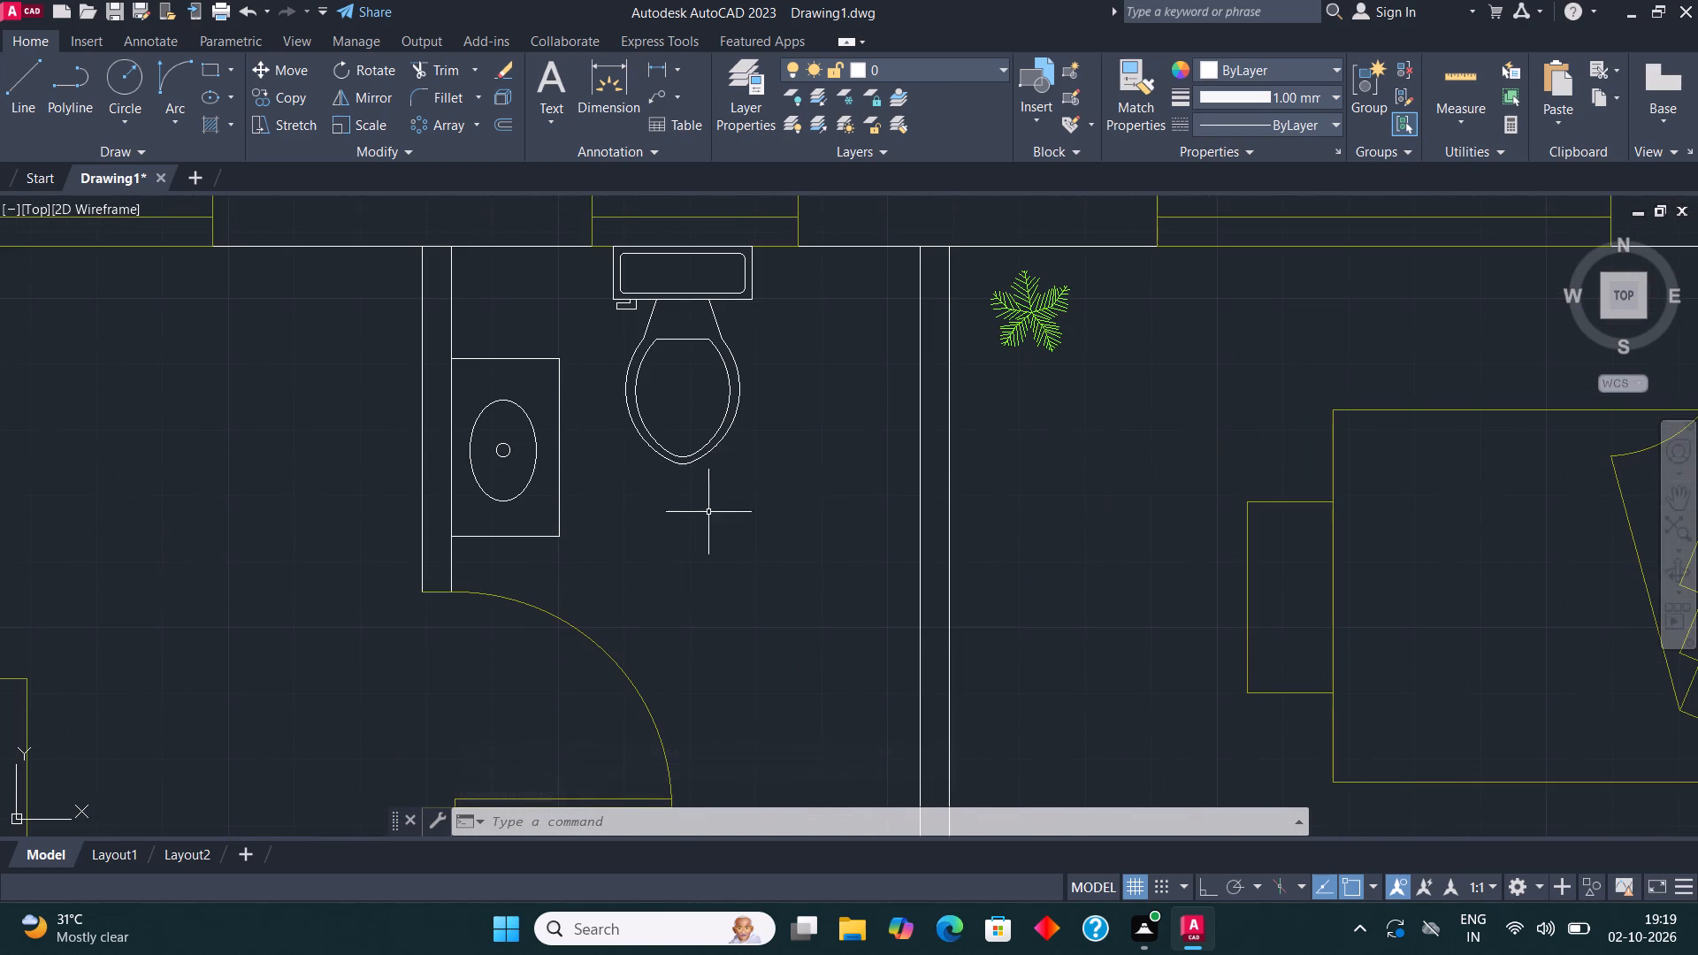
{"action": "left_click_drag", "start_coordinate": [715, 523], "coordinate": [708, 515]}
{"action": "left_click", "coordinate": [491, 319]}
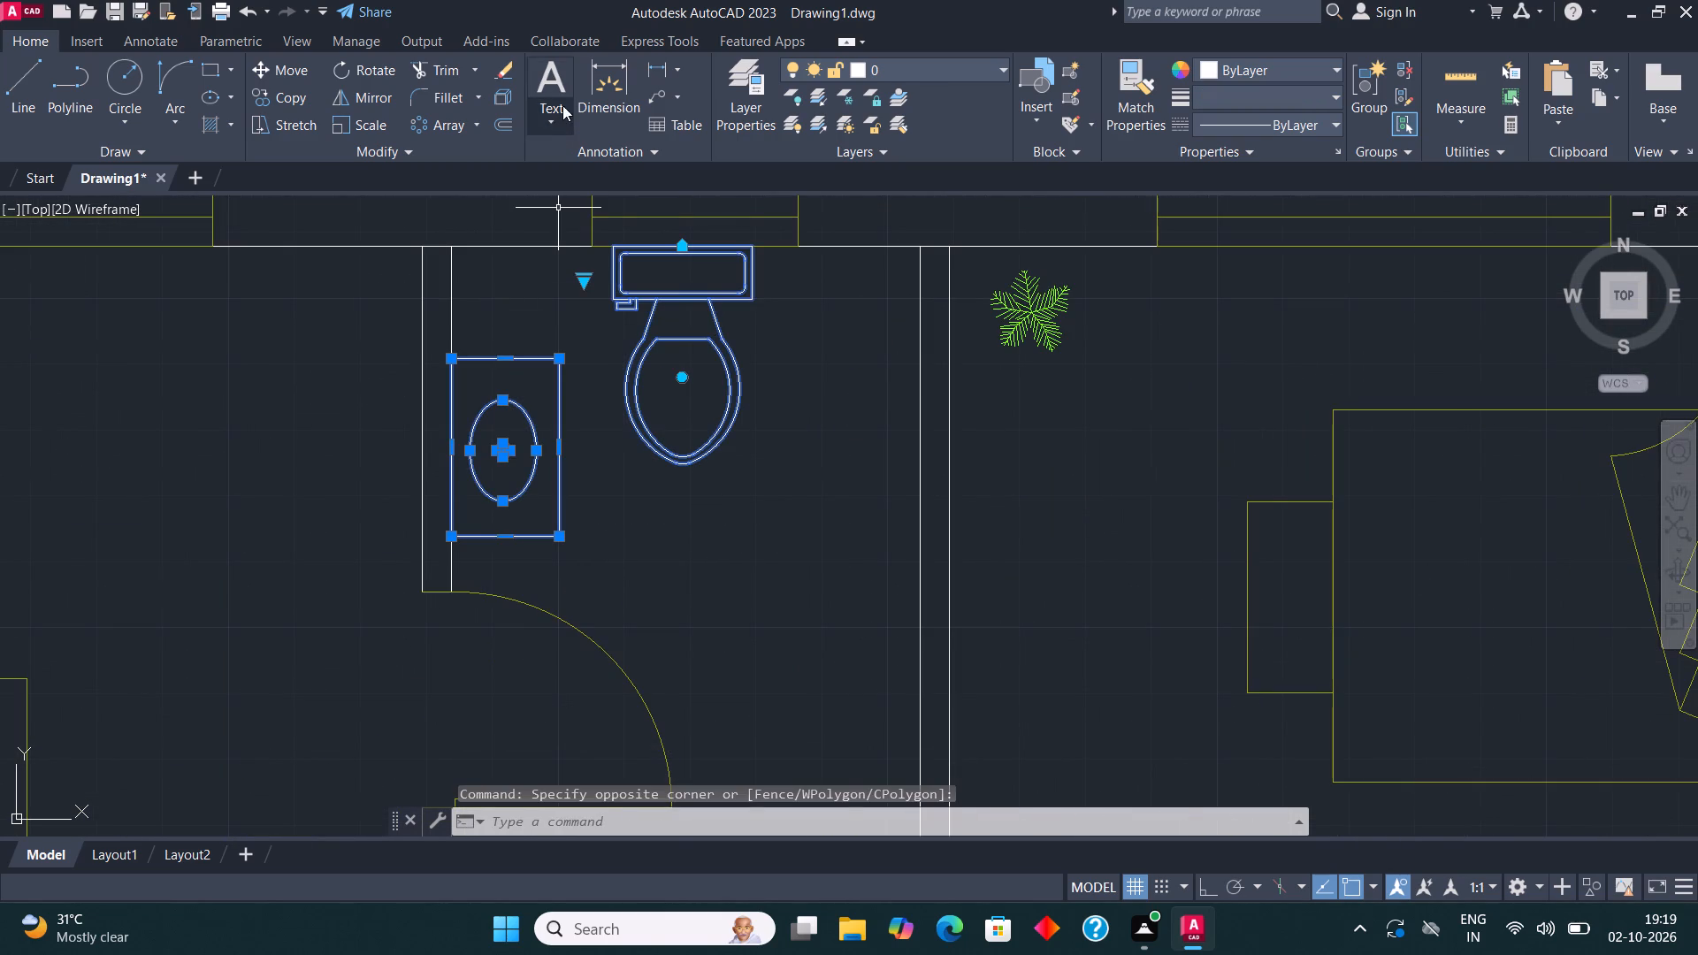
{"action": "left_click", "coordinate": [893, 70]}
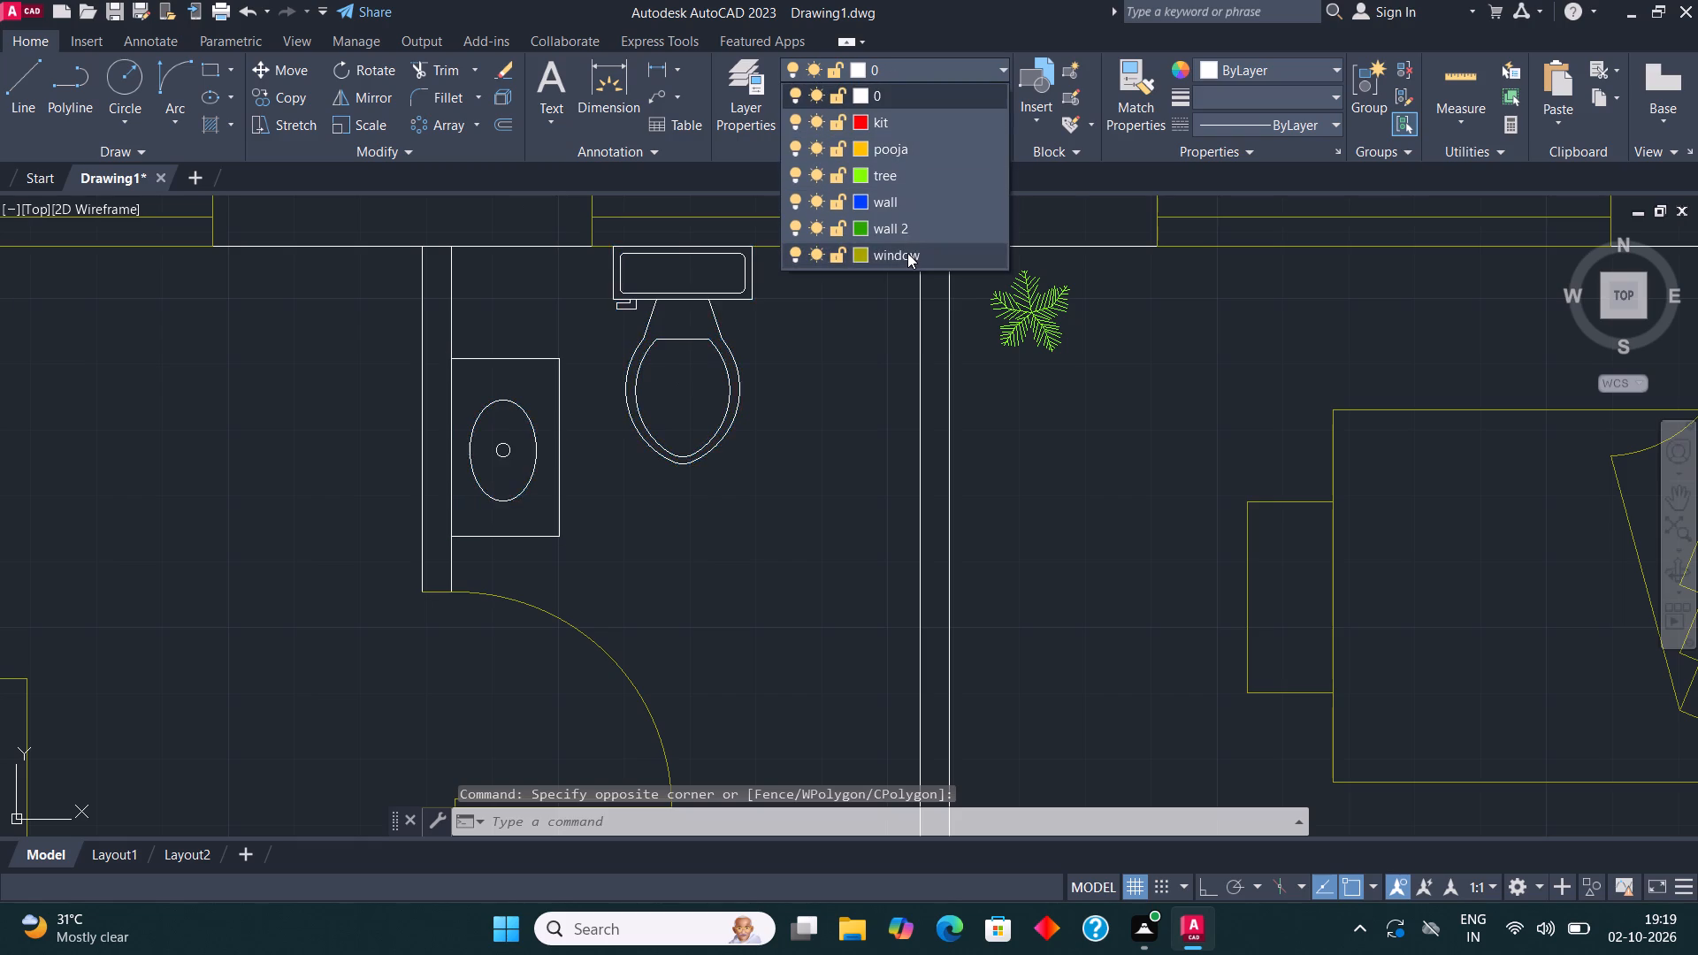
{"action": "left_click", "coordinate": [907, 253]}
{"action": "scroll", "coordinate": [648, 372], "scroll_direction": "down", "scroll_amount": 3}
{"action": "key", "text": "Escape"}
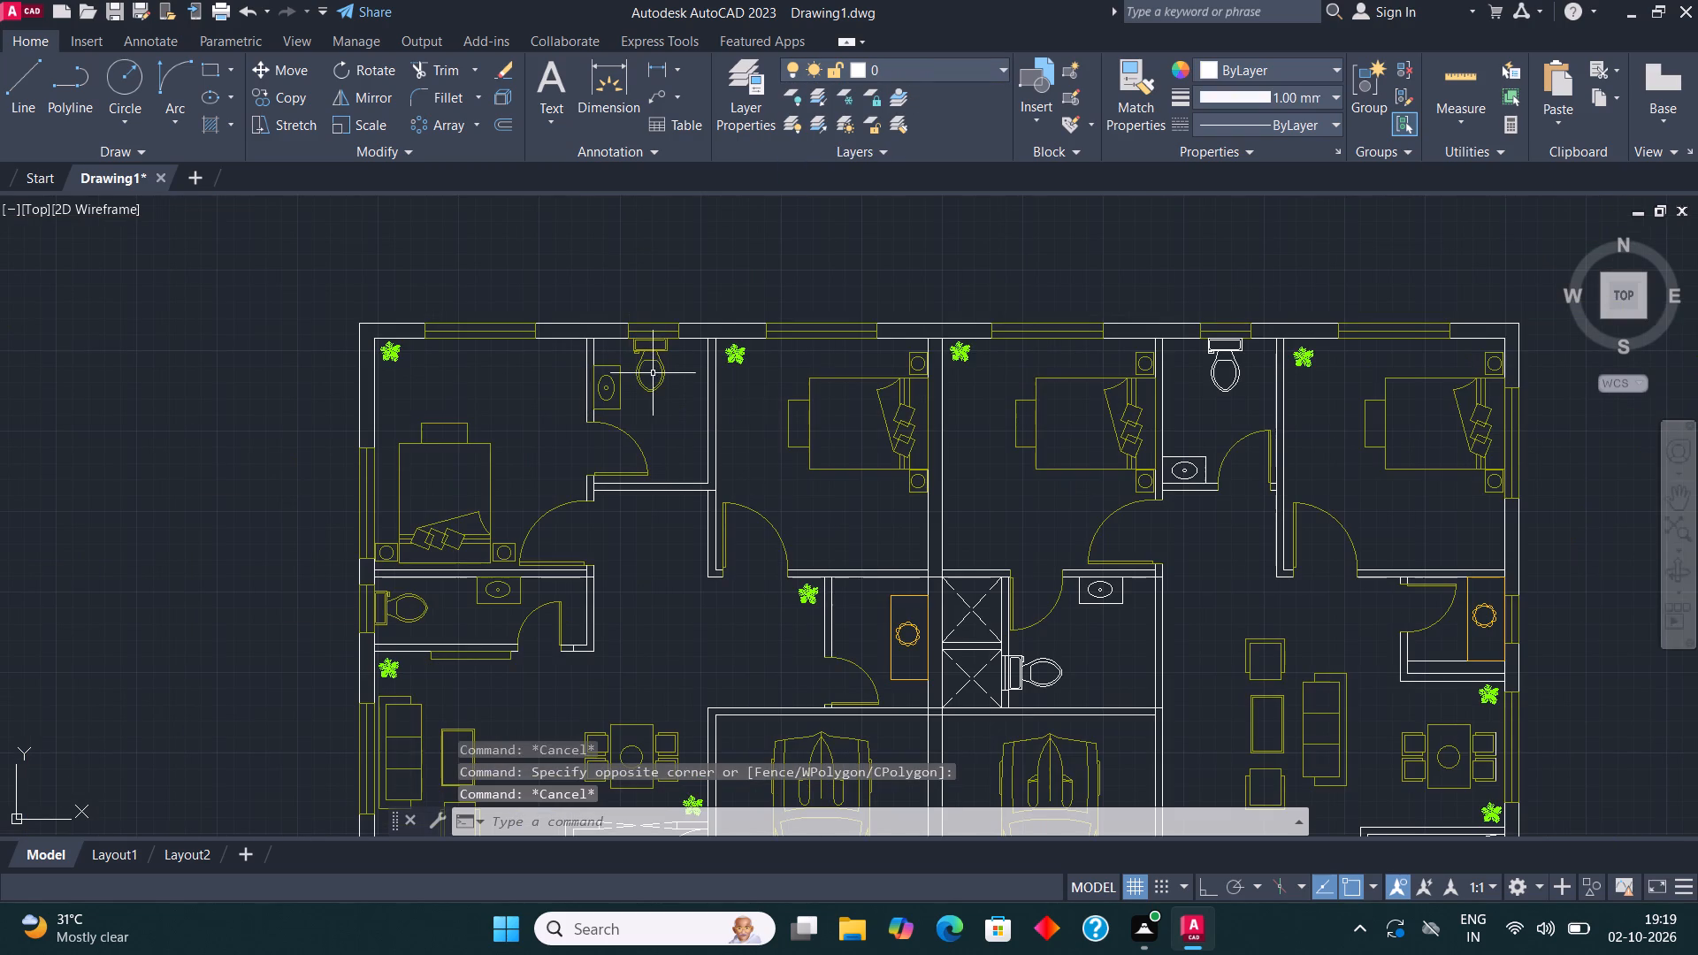
Assign the washbasins and toilets in both of the right unit's bathrooms to the window layer.
{"action": "middle_click_drag", "start_coordinate": [1136, 577], "coordinate": [900, 542]}
{"action": "scroll", "coordinate": [1043, 562], "scroll_direction": "up", "scroll_amount": 1}
{"action": "scroll", "coordinate": [865, 638], "scroll_direction": "up", "scroll_amount": 2}
{"action": "left_click", "coordinate": [858, 620]}
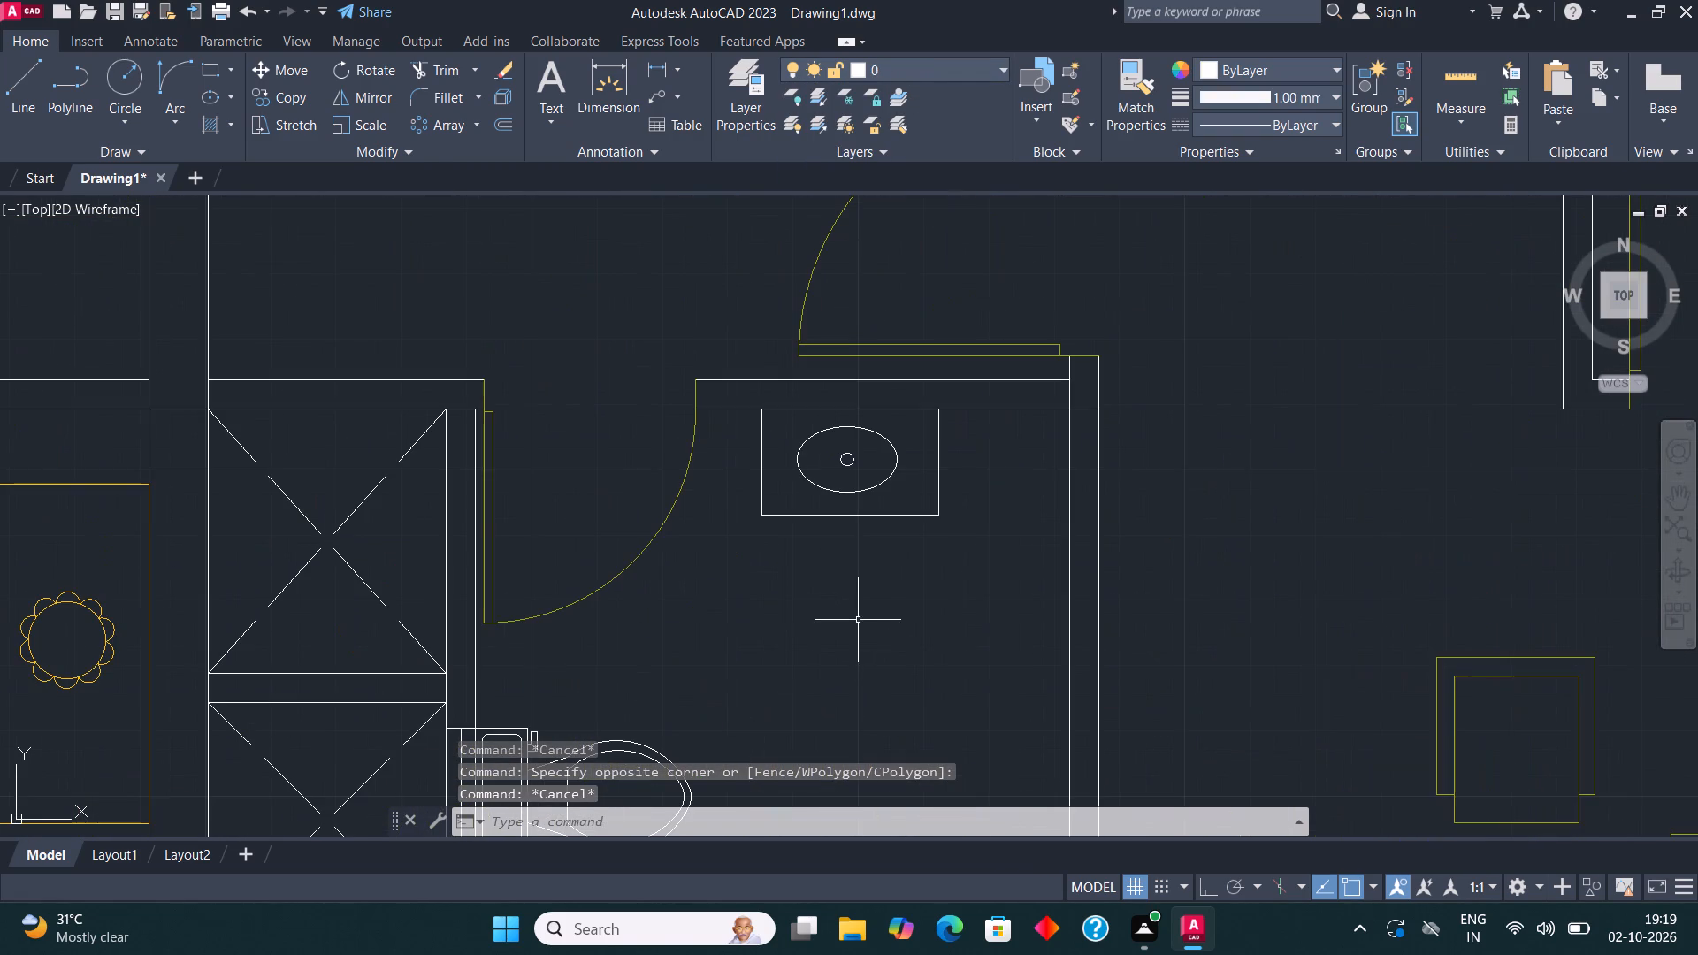
{"action": "left_click", "coordinate": [810, 432]}
{"action": "scroll", "coordinate": [817, 477], "scroll_direction": "down", "scroll_amount": 1}
{"action": "left_click", "coordinate": [786, 677]}
{"action": "left_click", "coordinate": [698, 626]}
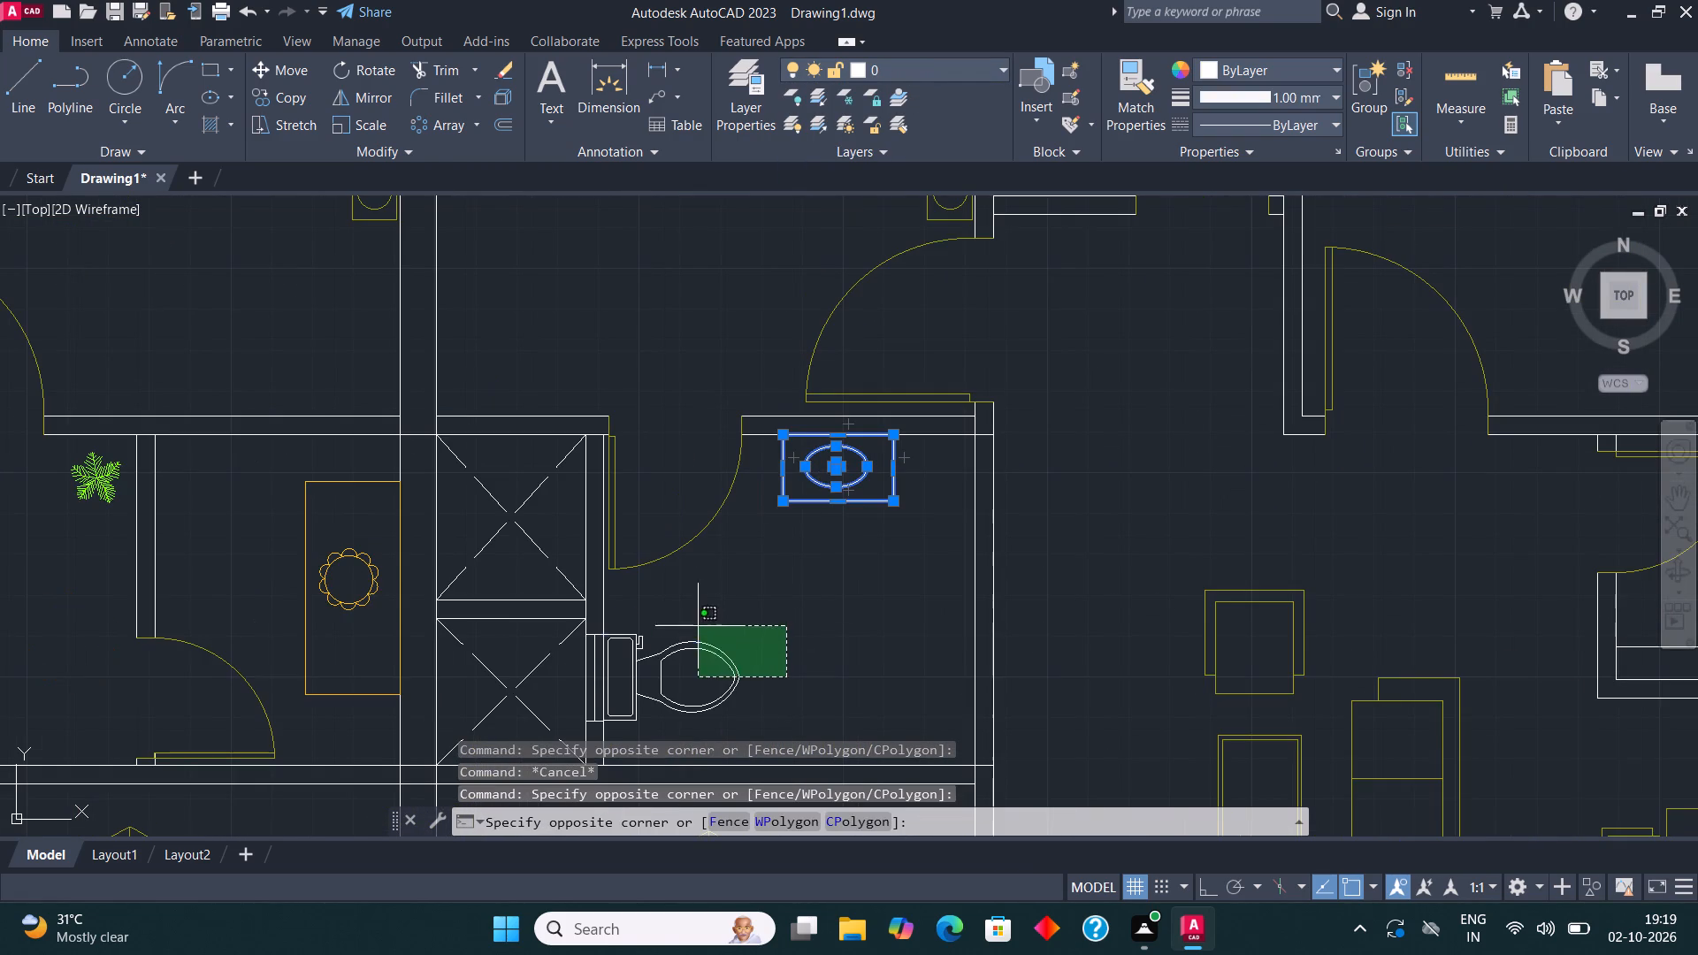
{"action": "scroll", "coordinate": [748, 655], "scroll_direction": "down", "scroll_amount": 2}
{"action": "scroll", "coordinate": [823, 448], "scroll_direction": "up", "scroll_amount": 3}
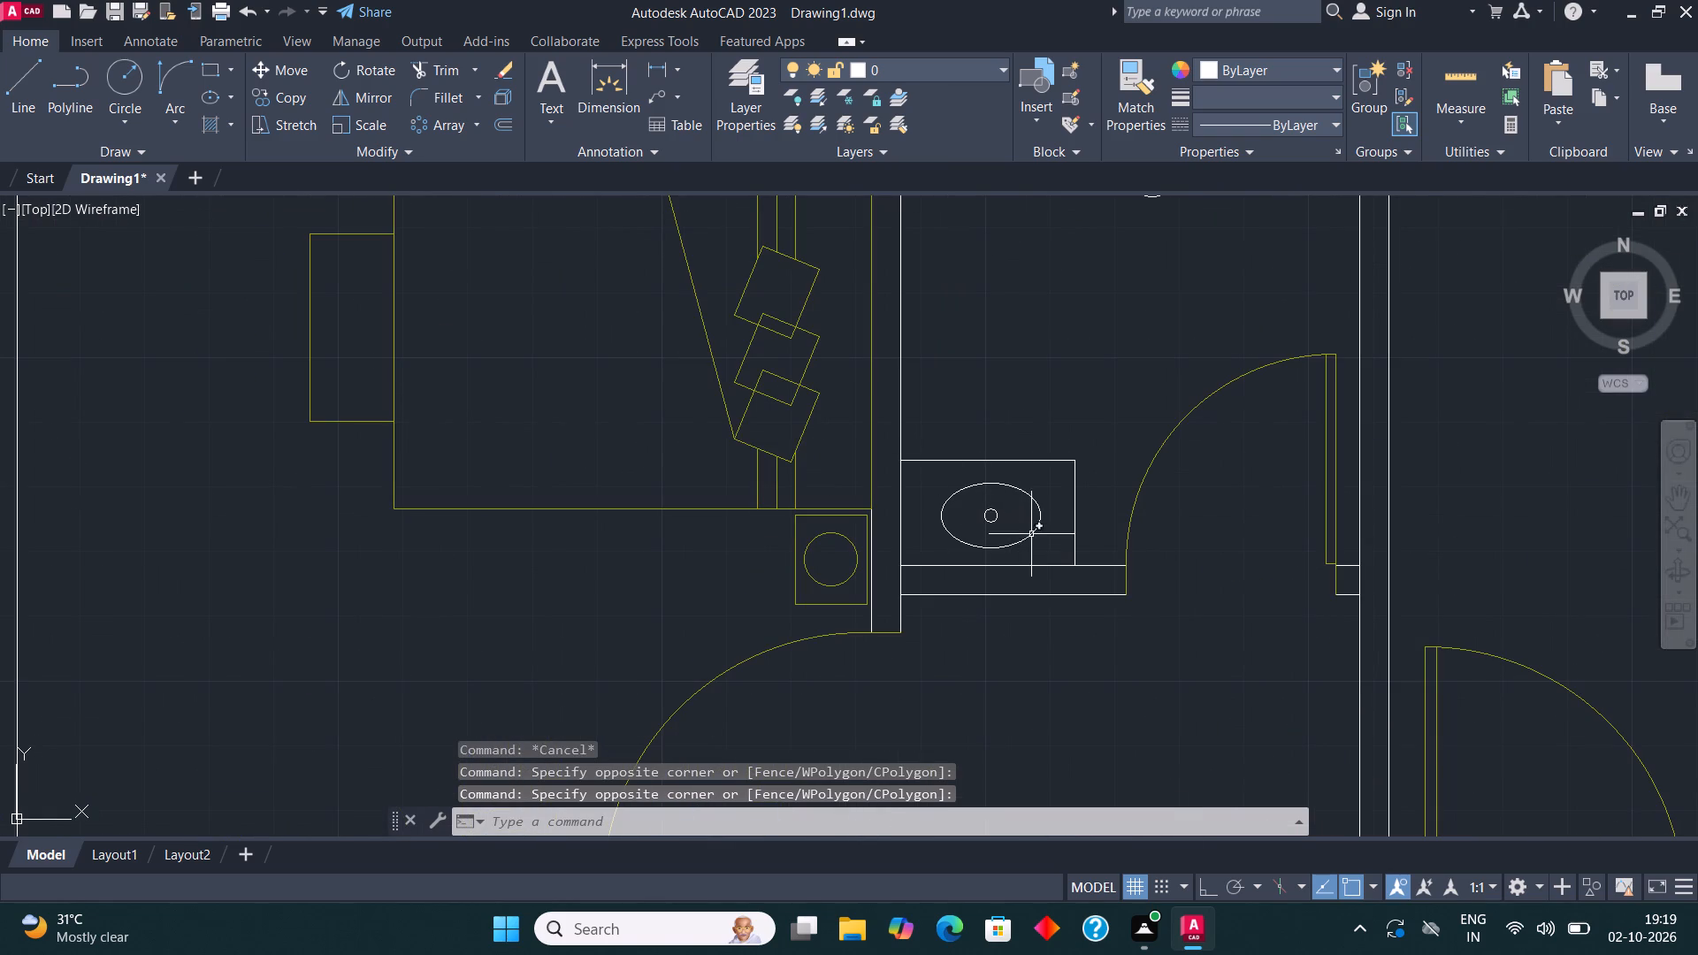
{"action": "left_click", "coordinate": [1044, 548]}
{"action": "left_click", "coordinate": [947, 391]}
{"action": "scroll", "coordinate": [963, 537], "scroll_direction": "down", "scroll_amount": 2}
{"action": "scroll", "coordinate": [996, 399], "scroll_direction": "up", "scroll_amount": 2}
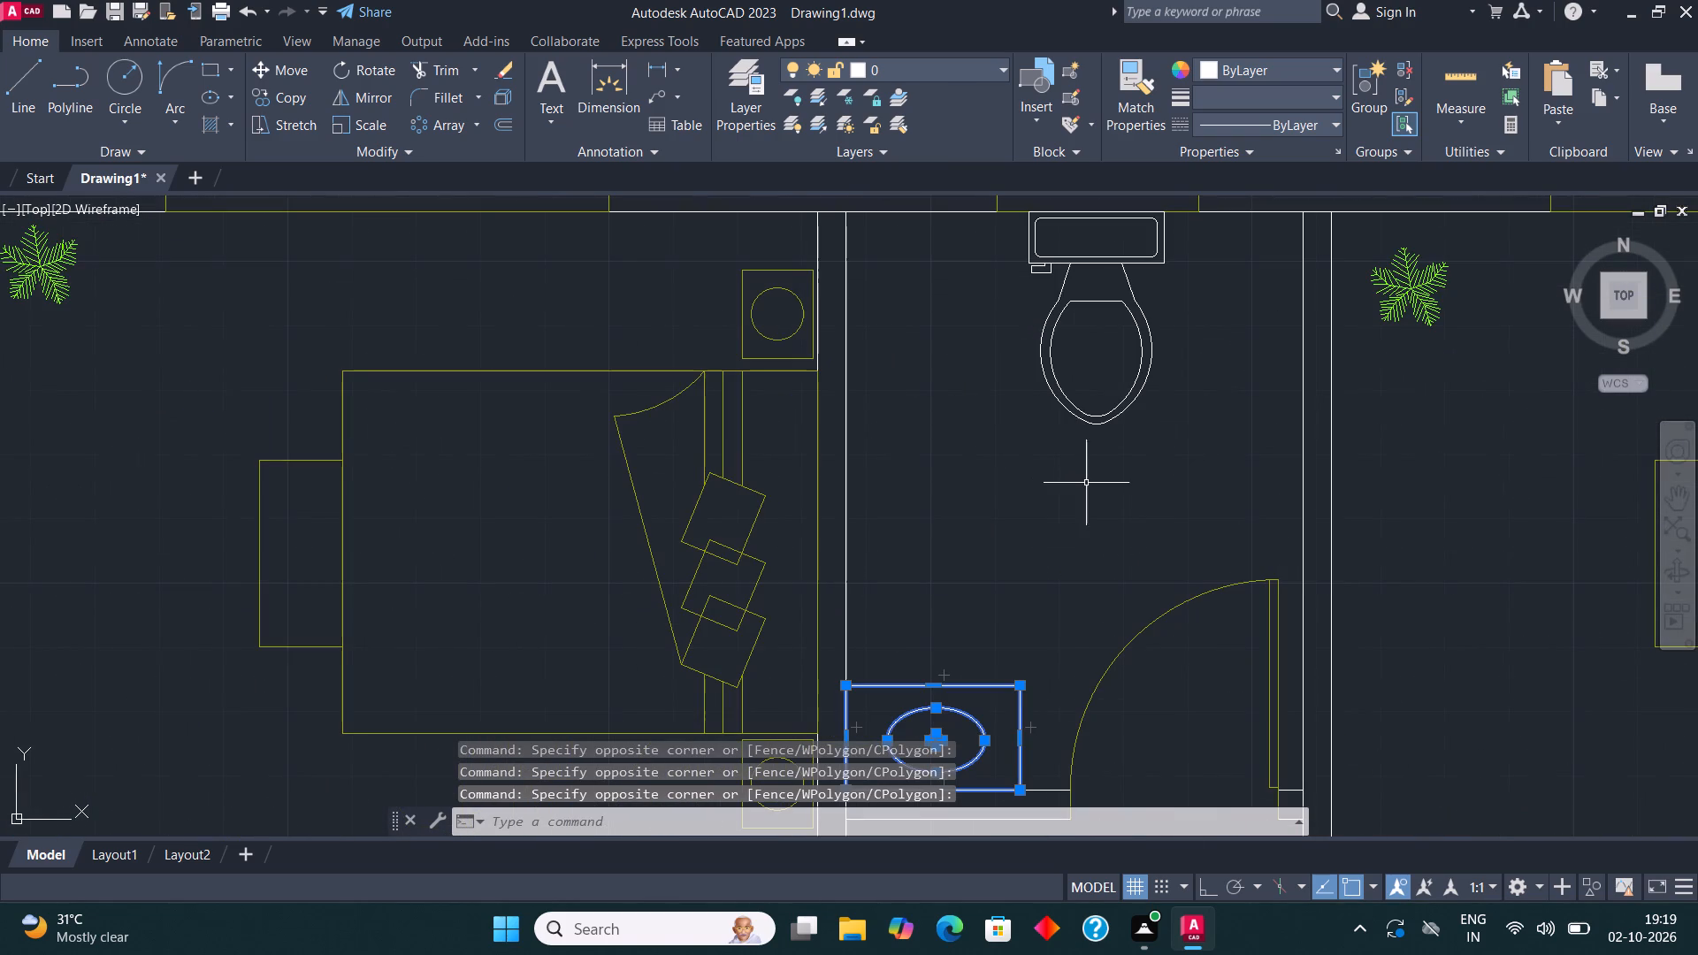
{"action": "left_click", "coordinate": [1126, 475]}
{"action": "left_click", "coordinate": [1030, 309]}
{"action": "scroll", "coordinate": [937, 332], "scroll_direction": "down", "scroll_amount": 2}
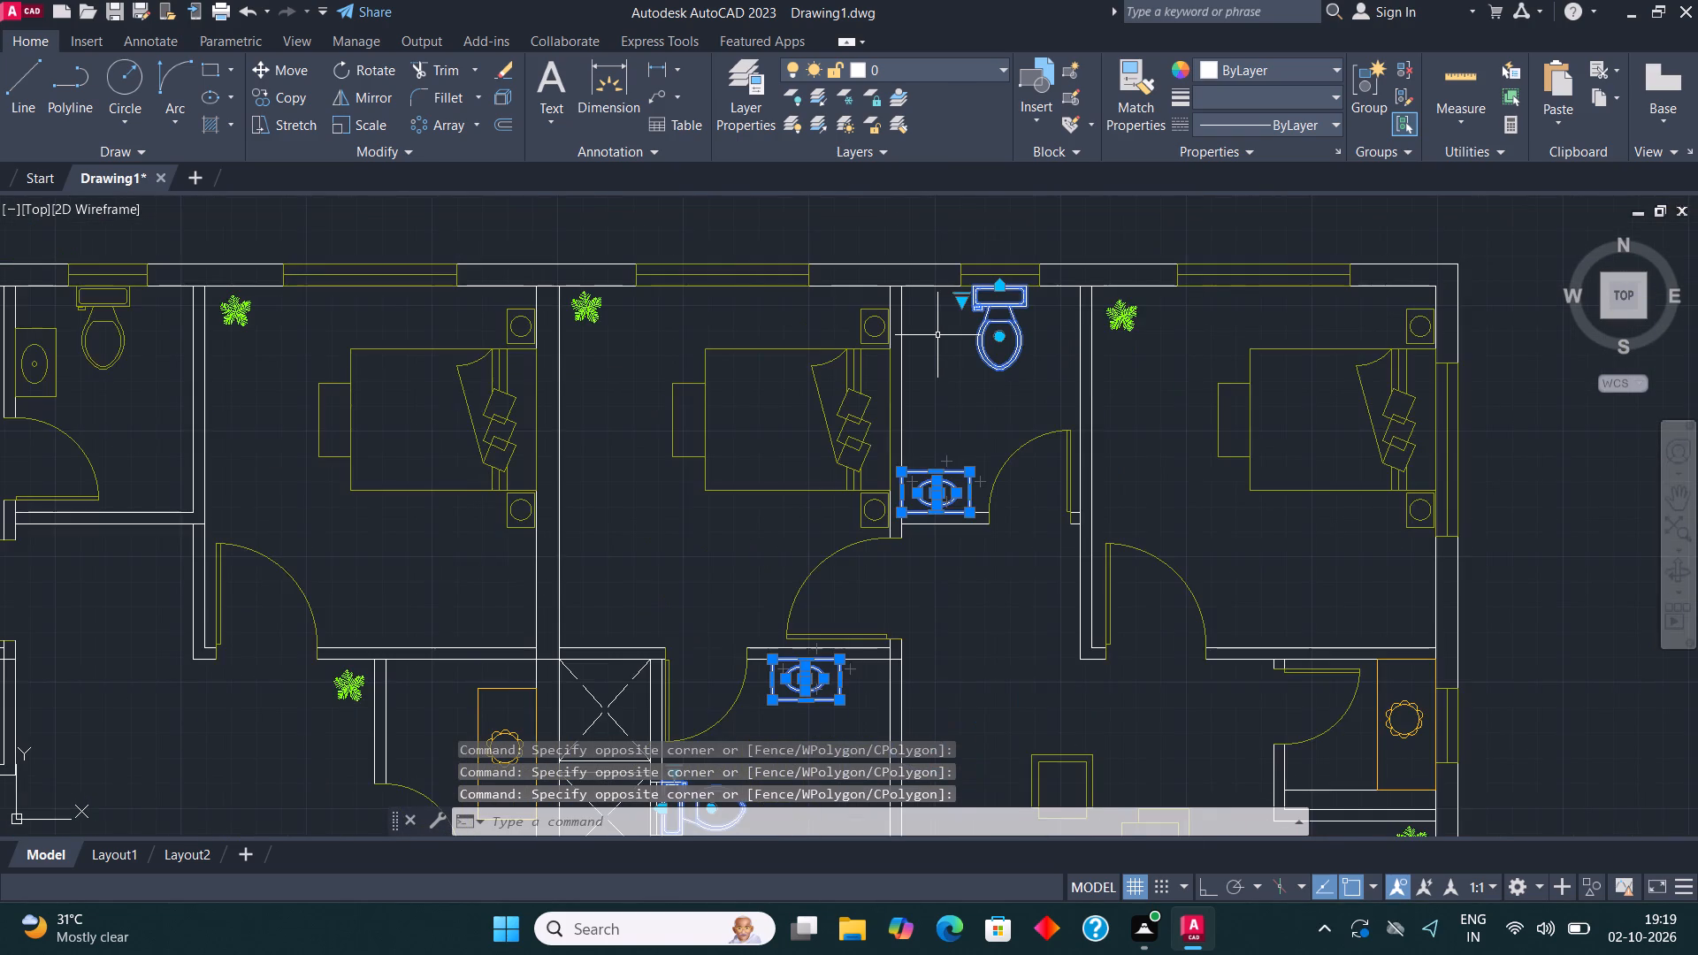
{"action": "scroll", "coordinate": [937, 342], "scroll_direction": "down", "scroll_amount": 2}
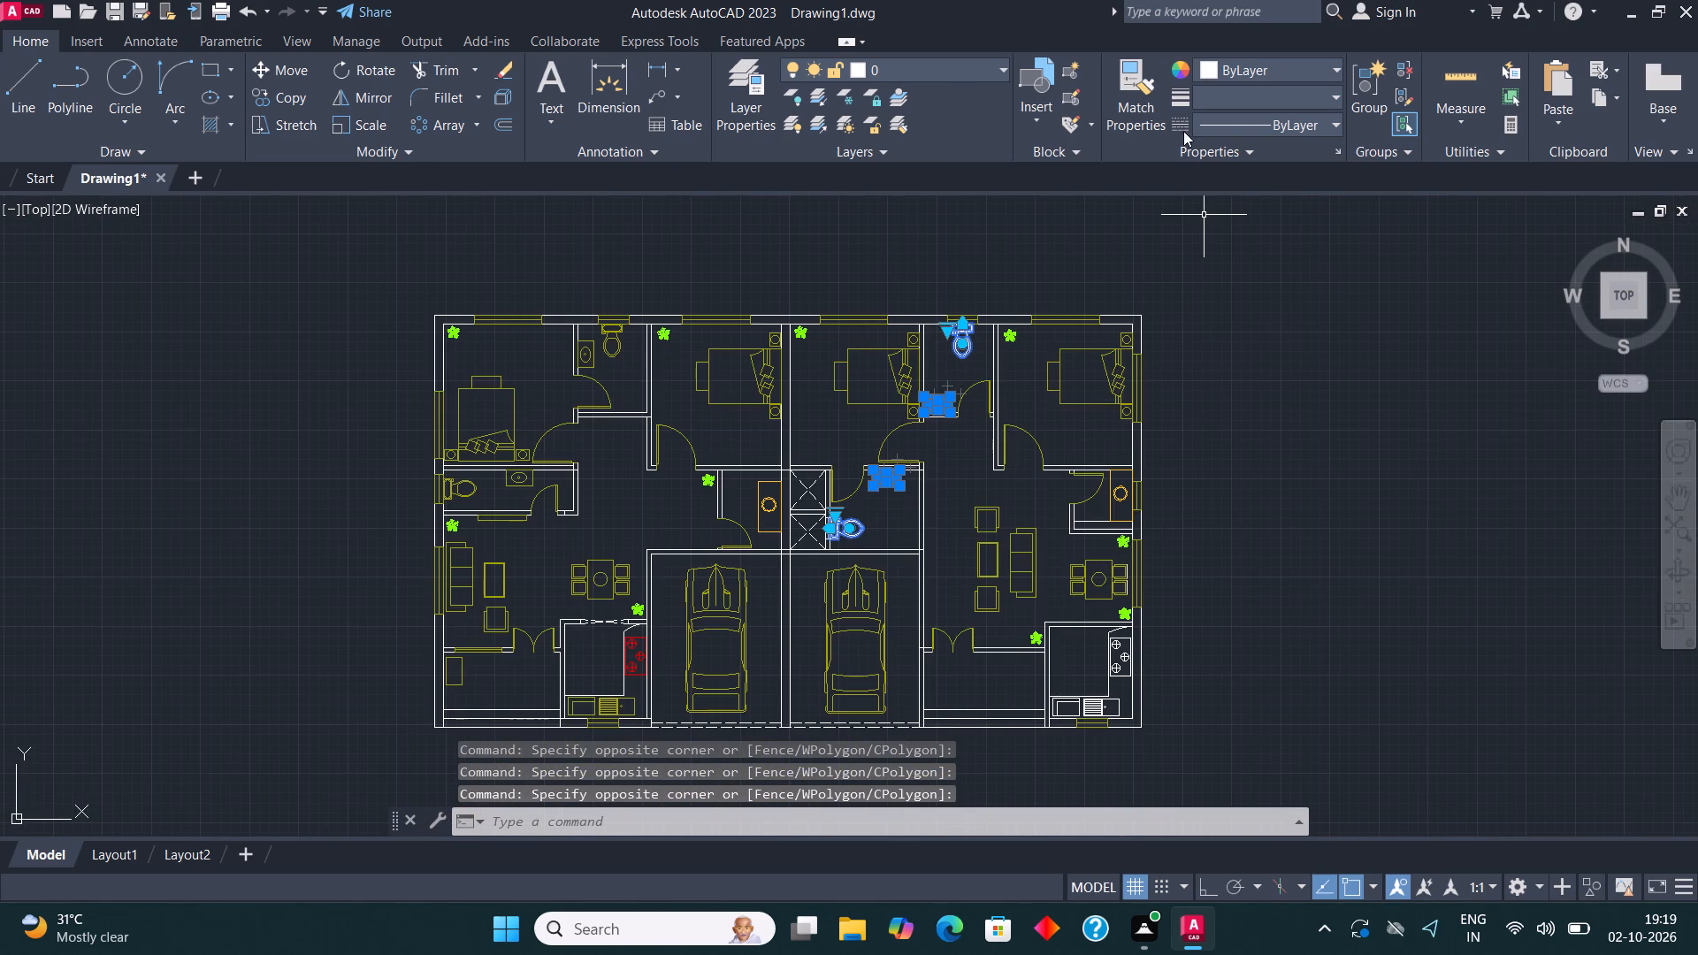
{"action": "left_click", "coordinate": [967, 63]}
{"action": "left_click", "coordinate": [965, 260]}
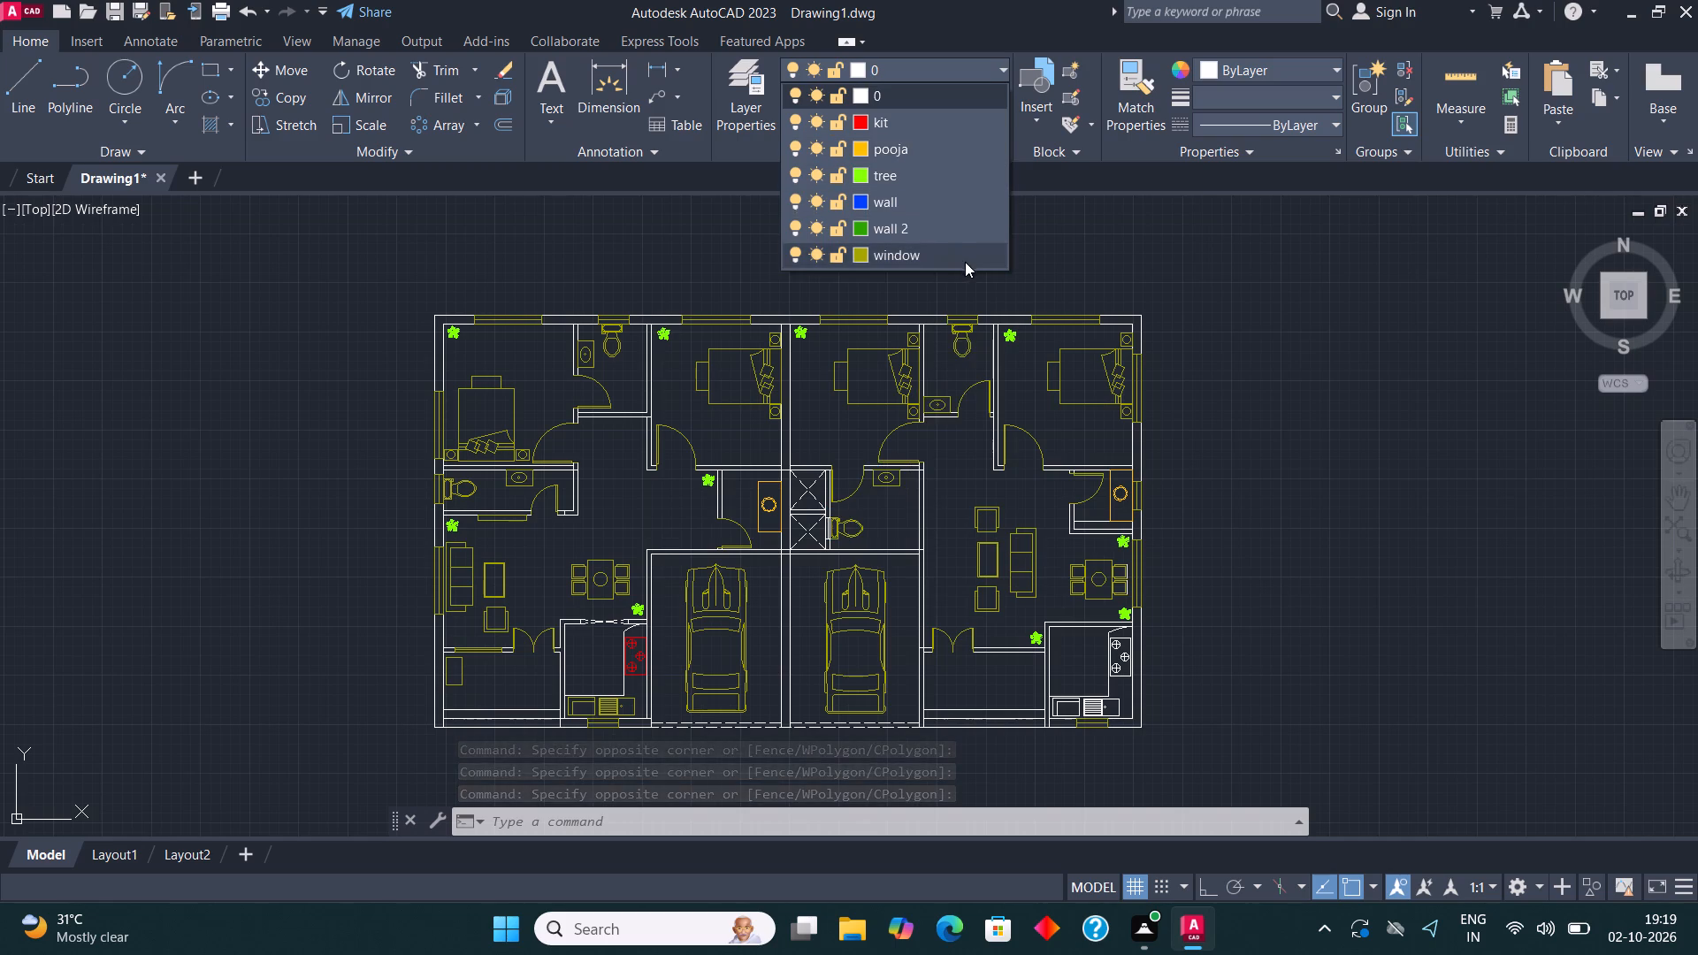
{"action": "key", "text": "Escape"}
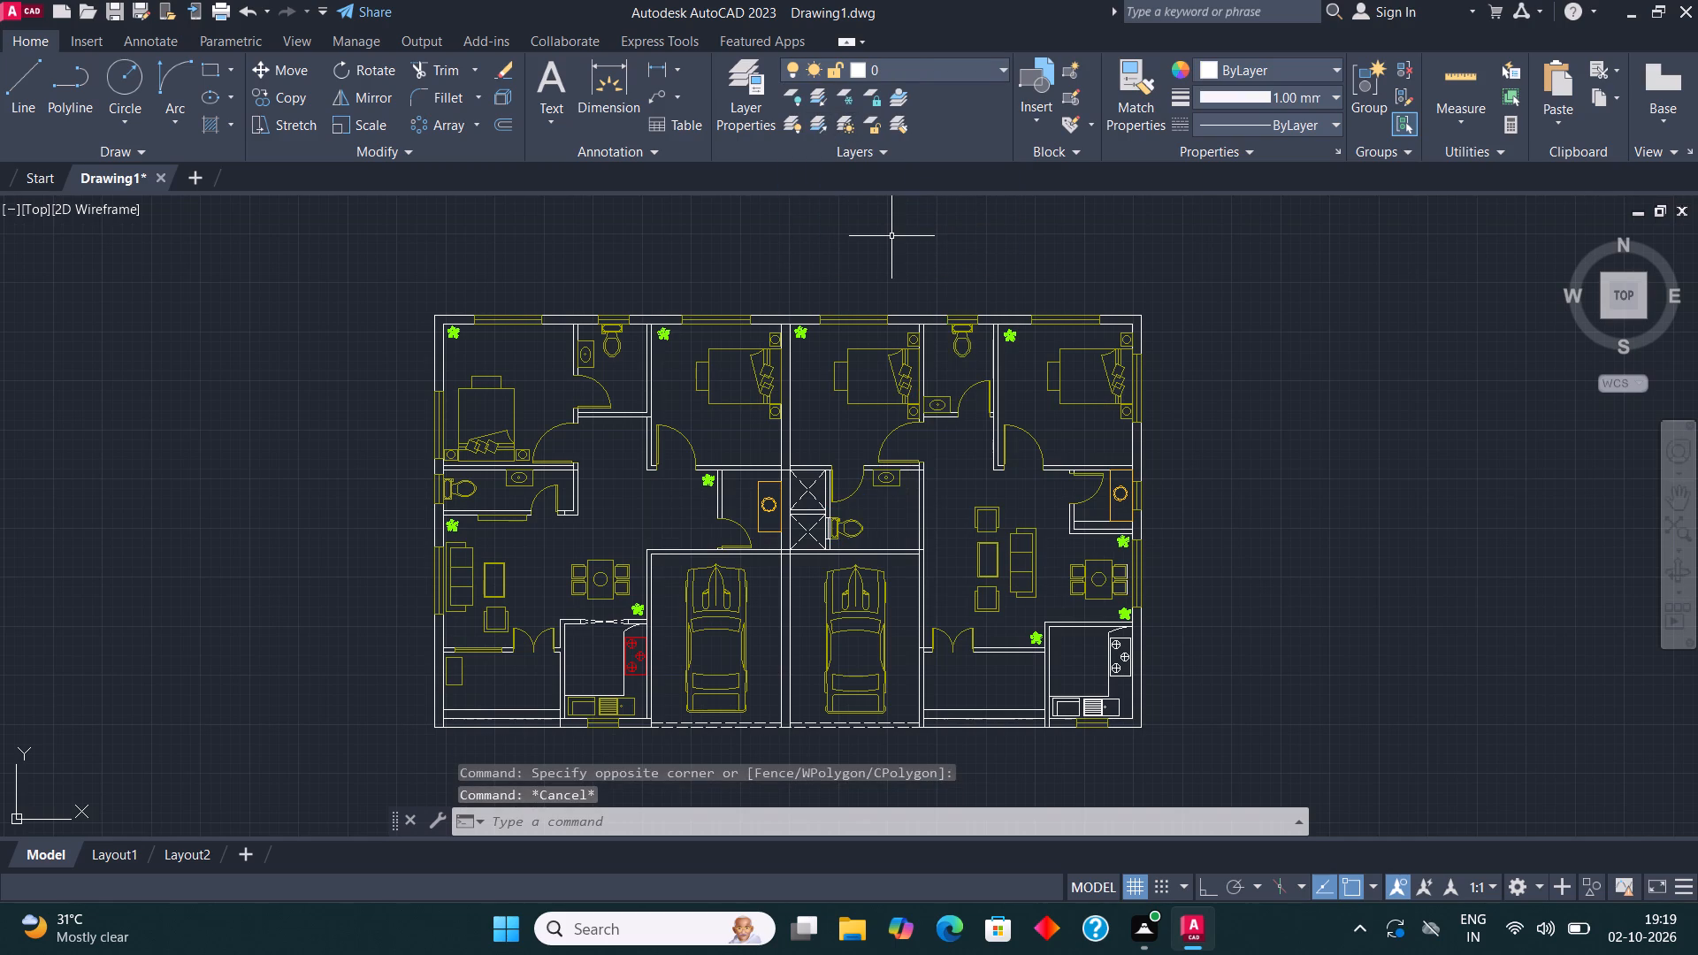
Assign the sink, drainboard and adjacent appliance rectangles on the right unit's kitchen counter to the window layer.
{"action": "middle_click_drag", "start_coordinate": [1182, 560], "coordinate": [1152, 409]}
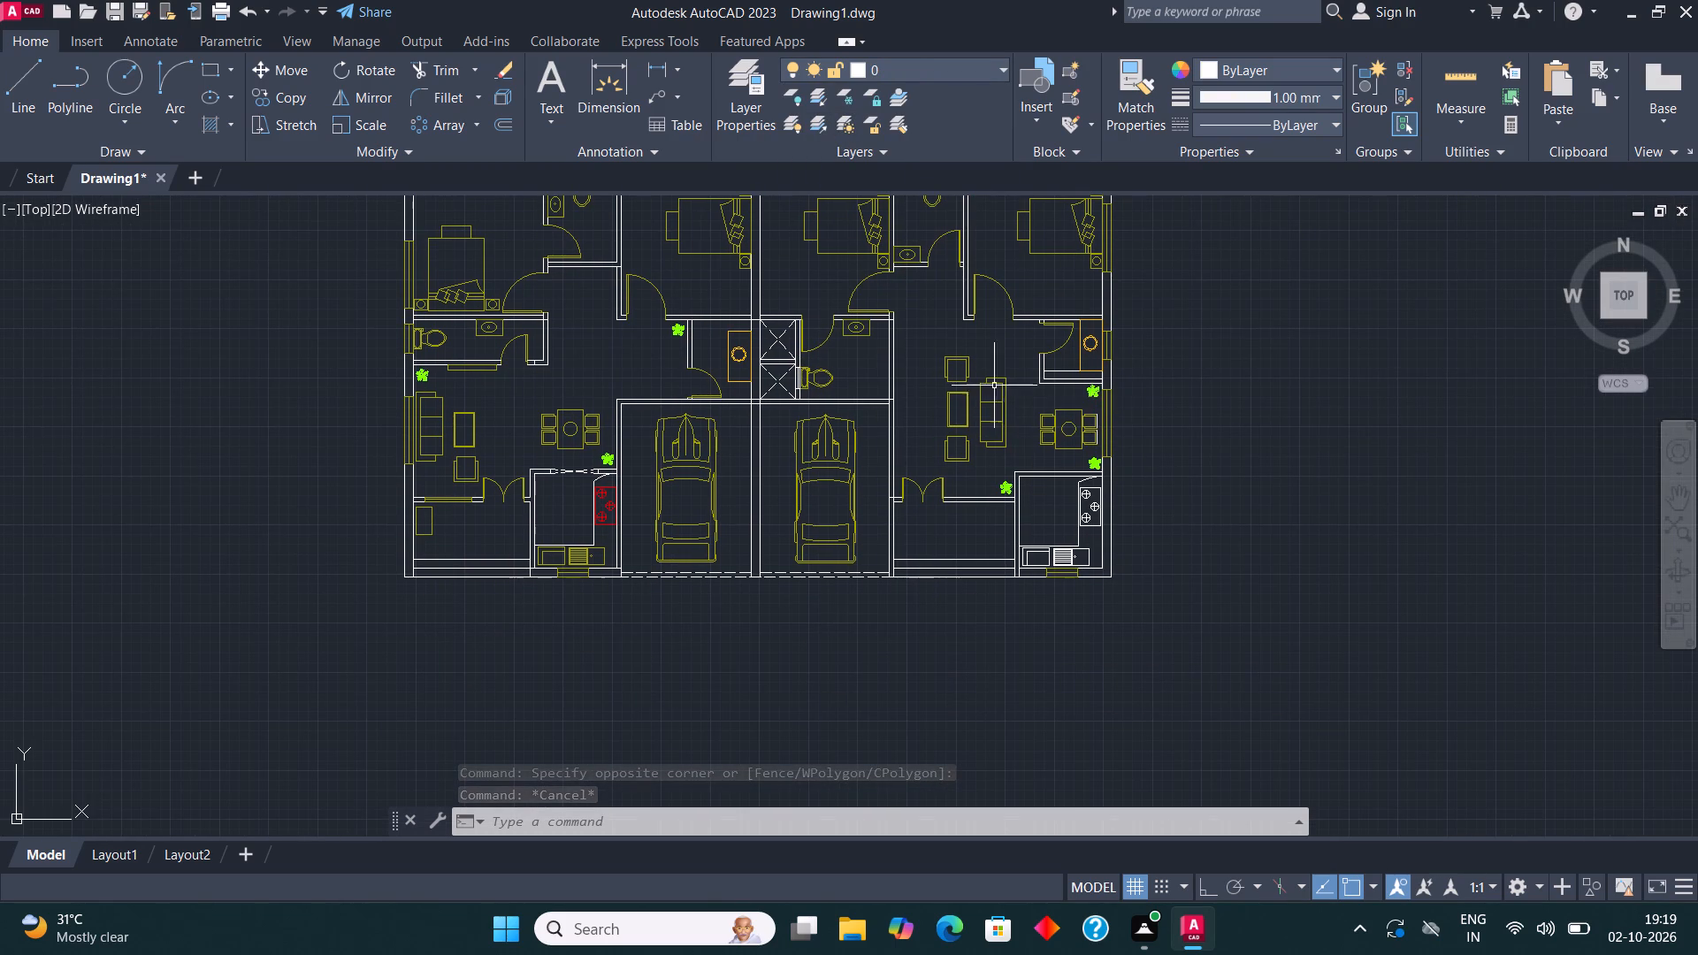
{"action": "scroll", "coordinate": [1074, 541], "scroll_direction": "up", "scroll_amount": 3}
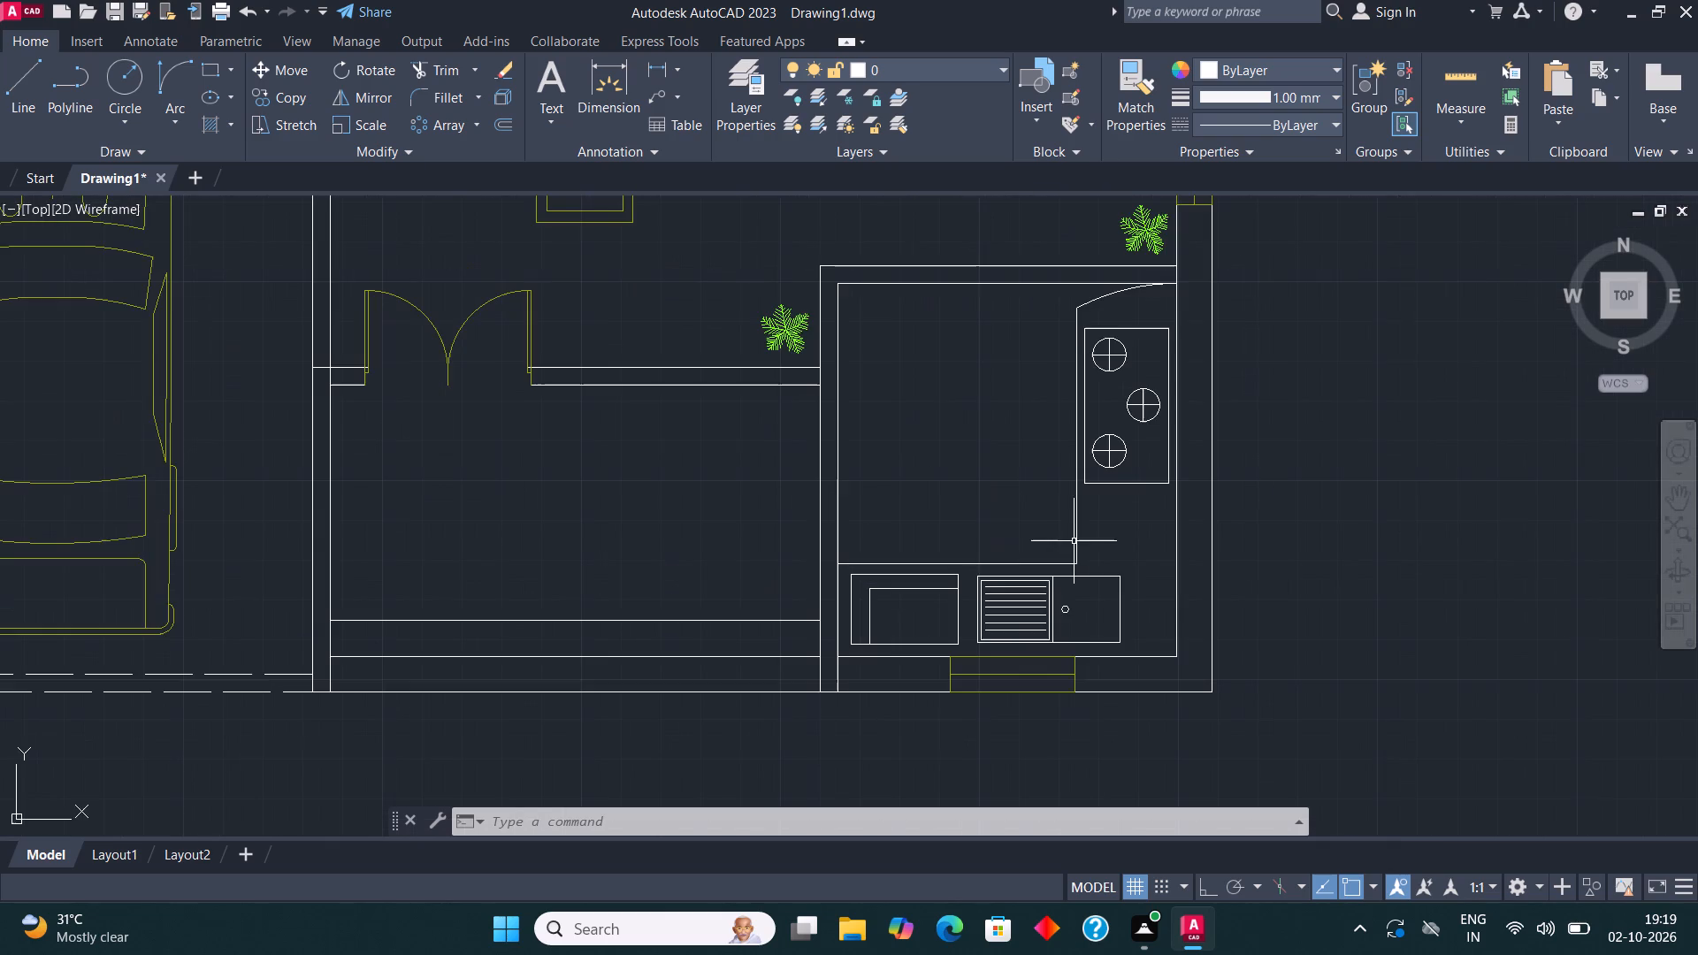
{"action": "scroll", "coordinate": [1131, 611], "scroll_direction": "up", "scroll_amount": 2}
{"action": "left_click", "coordinate": [1113, 707]}
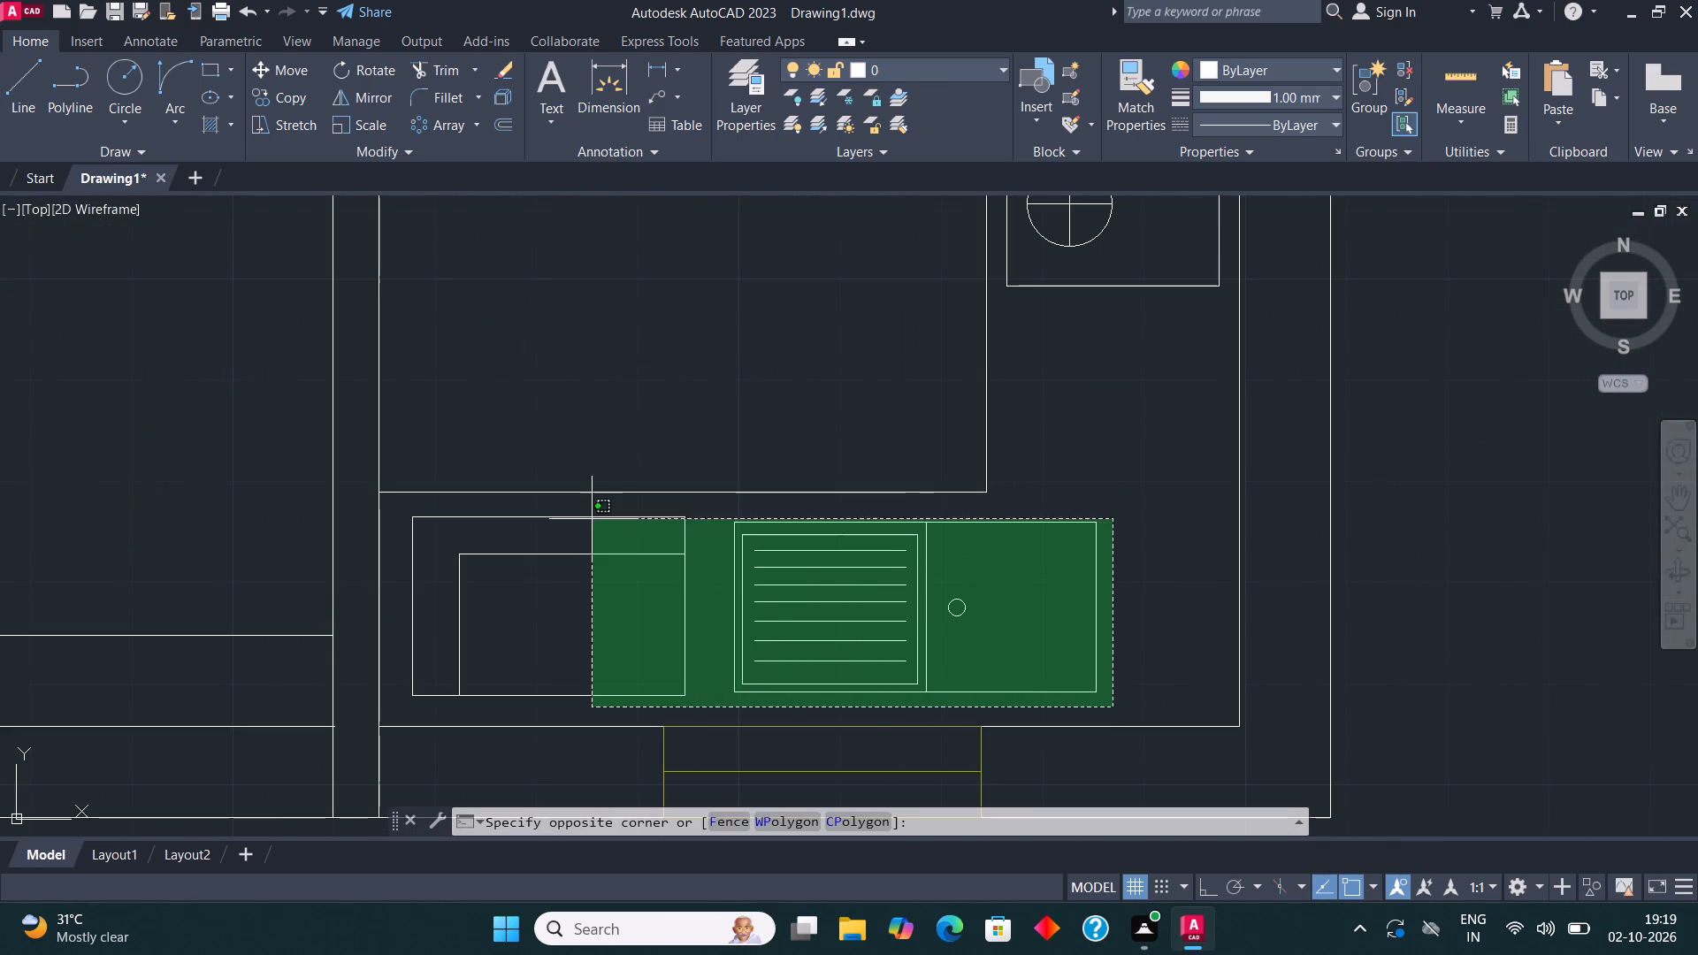
{"action": "left_click", "coordinate": [403, 517]}
{"action": "left_click", "coordinate": [938, 78]}
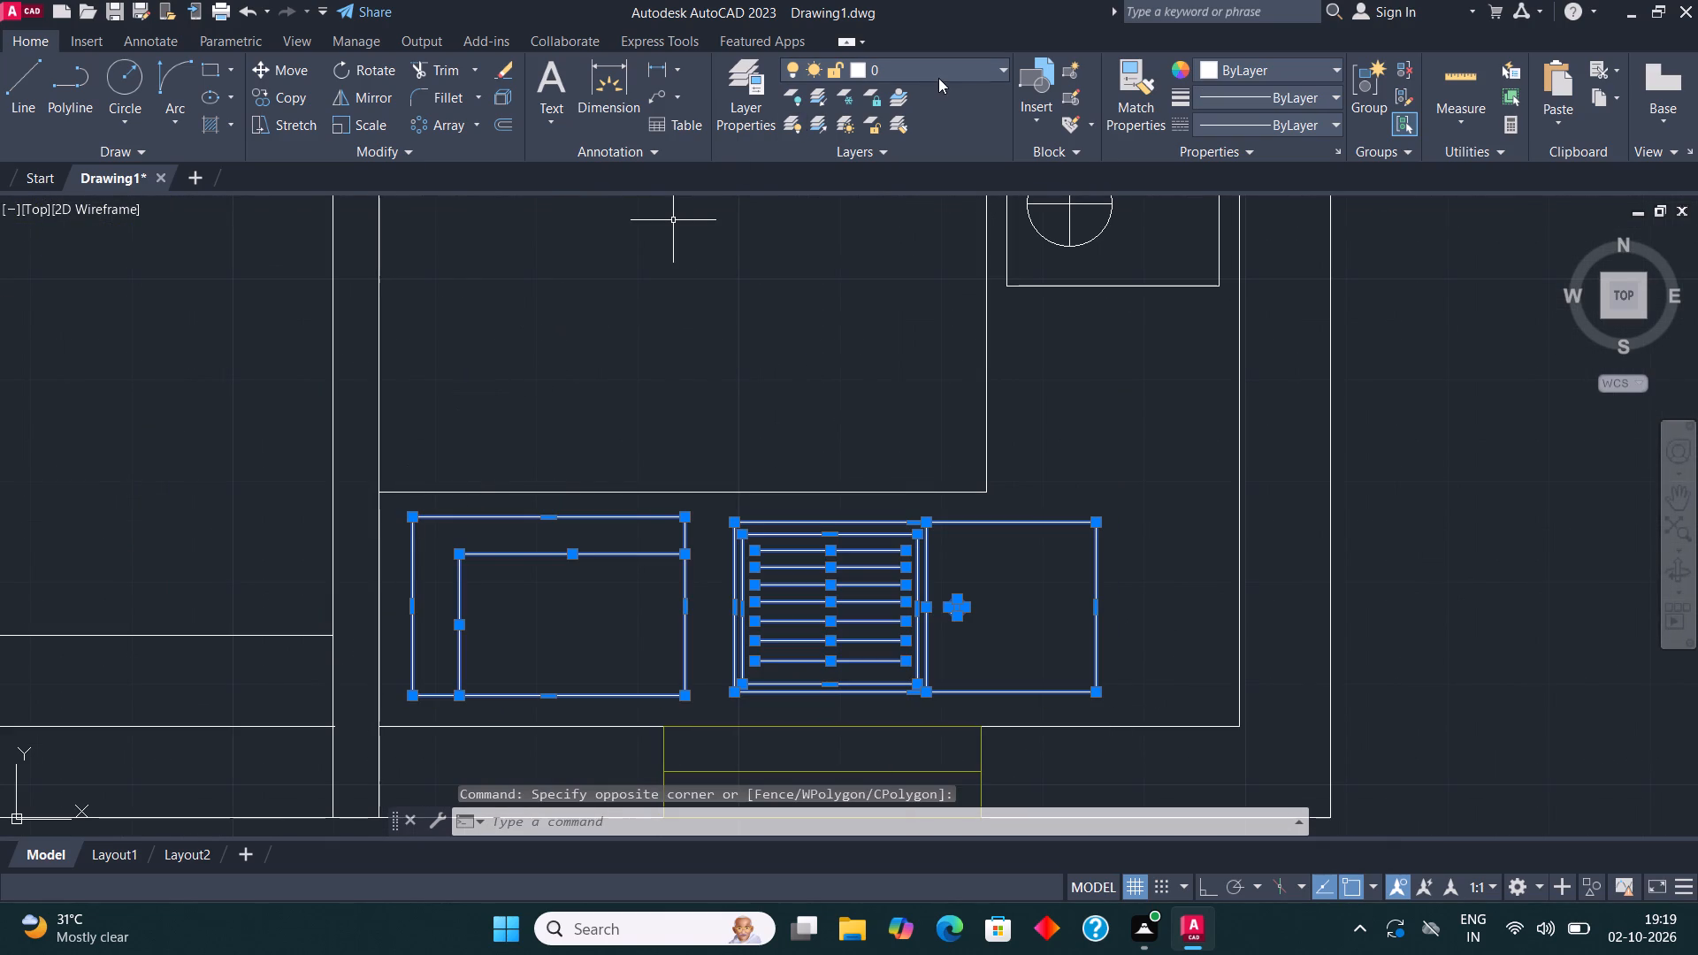
{"action": "left_click", "coordinate": [927, 253]}
{"action": "key", "text": "Escape"}
Assign the three-burner stove in the right unit's kitchen to the kit layer.
{"action": "middle_click_drag", "start_coordinate": [1055, 303], "coordinate": [899, 554]}
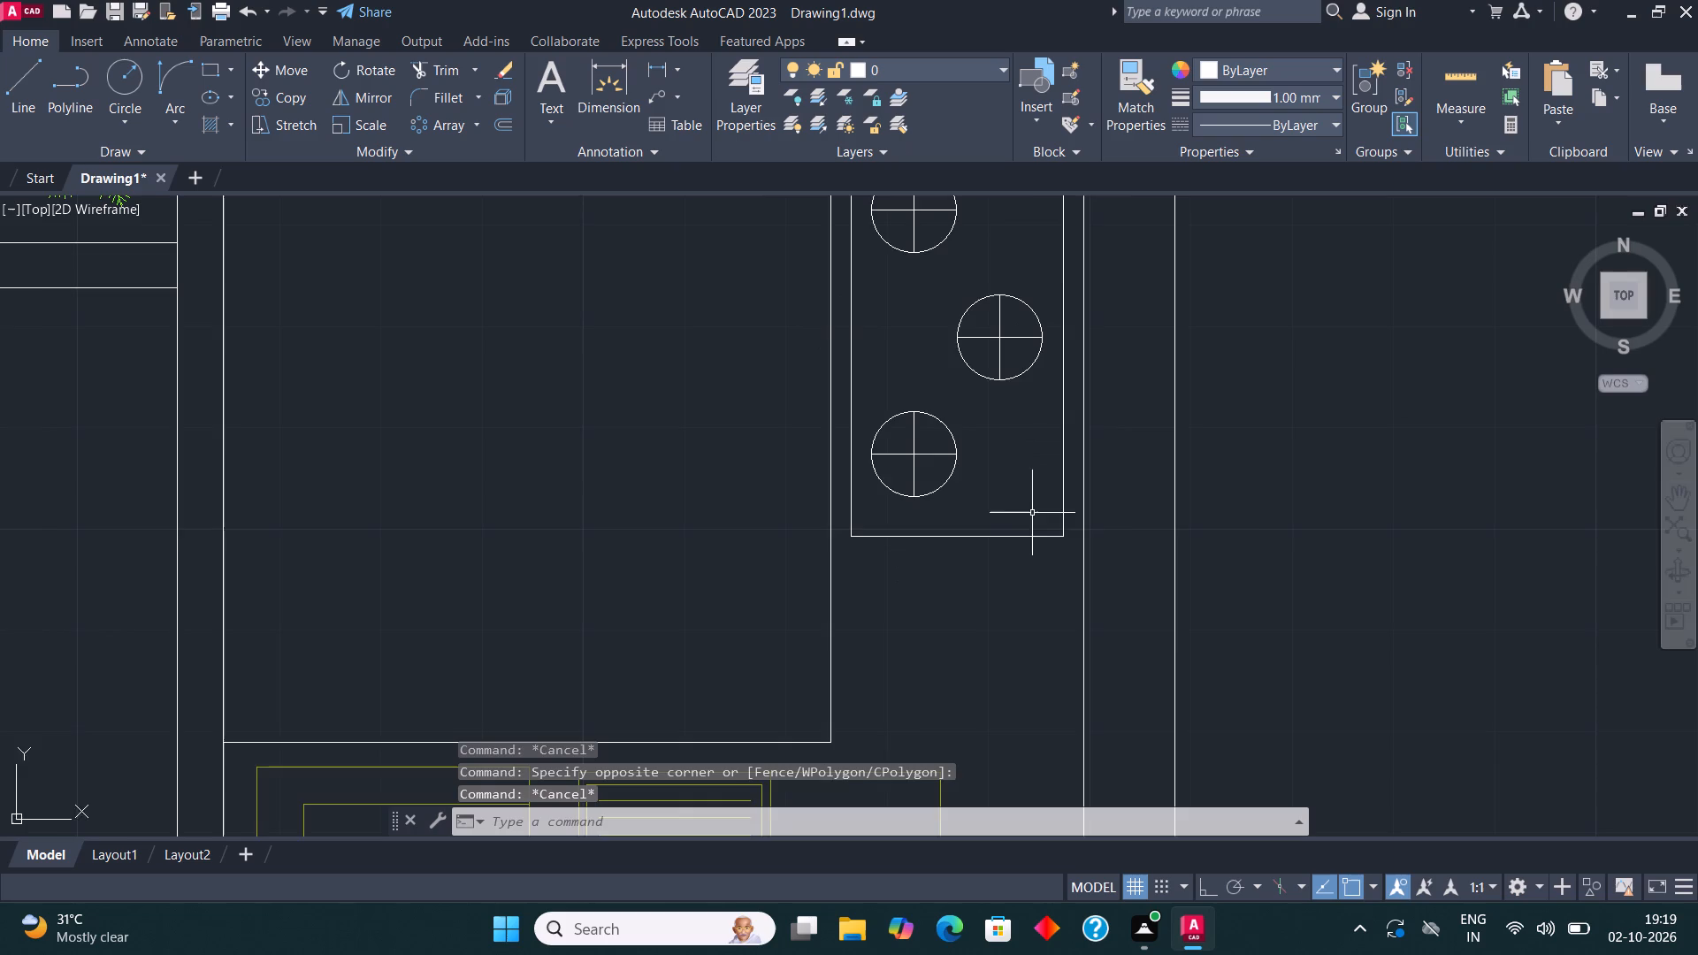
{"action": "scroll", "coordinate": [1032, 513], "scroll_direction": "down", "scroll_amount": 1}
{"action": "middle_click_drag", "start_coordinate": [1039, 469], "coordinate": [1015, 554]}
{"action": "left_click", "coordinate": [1002, 632]}
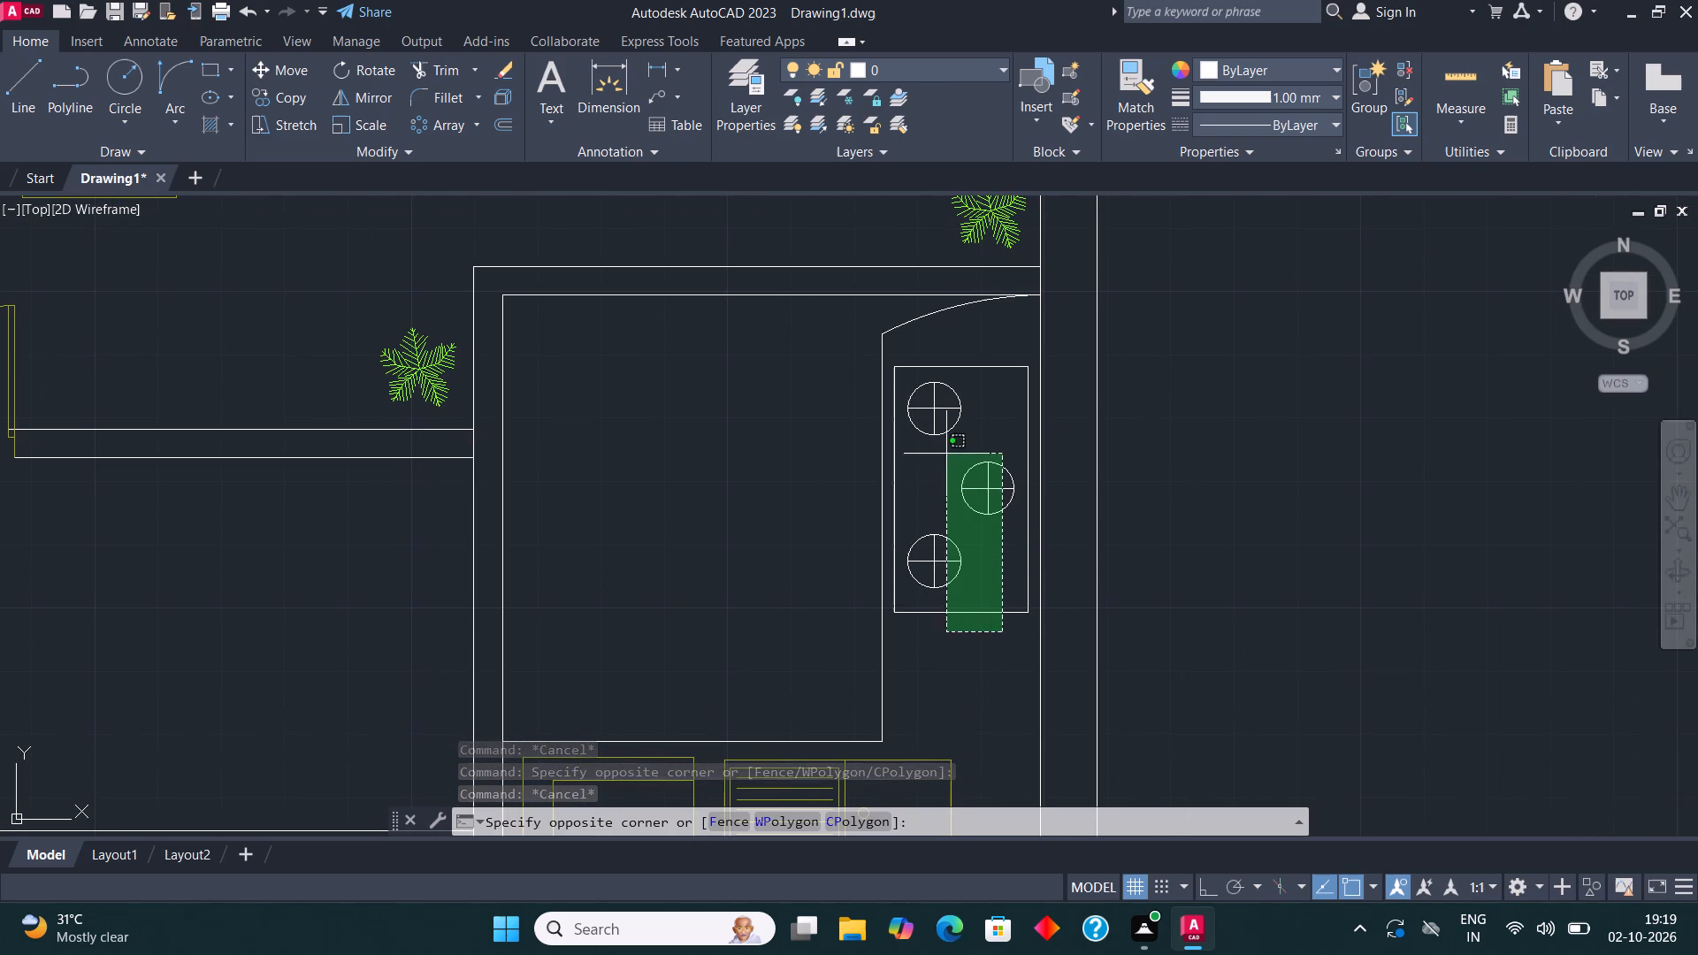
{"action": "left_click", "coordinate": [899, 371]}
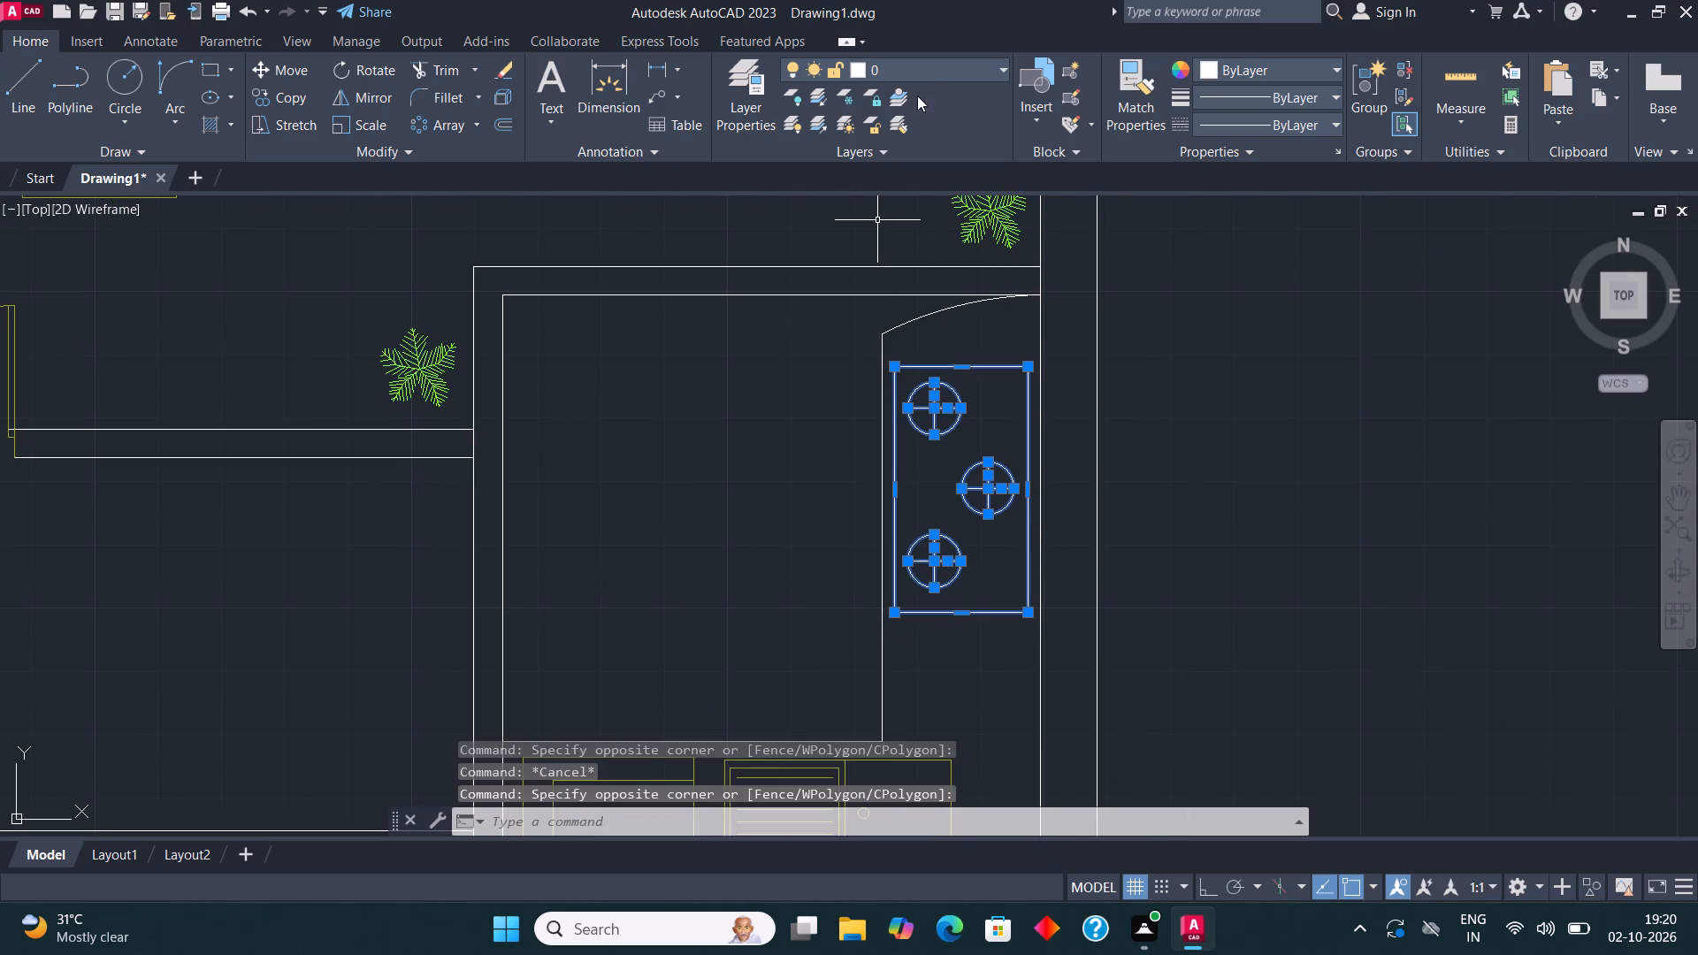
{"action": "left_click", "coordinate": [925, 65]}
{"action": "left_click", "coordinate": [899, 120]}
{"action": "key", "text": "Escape"}
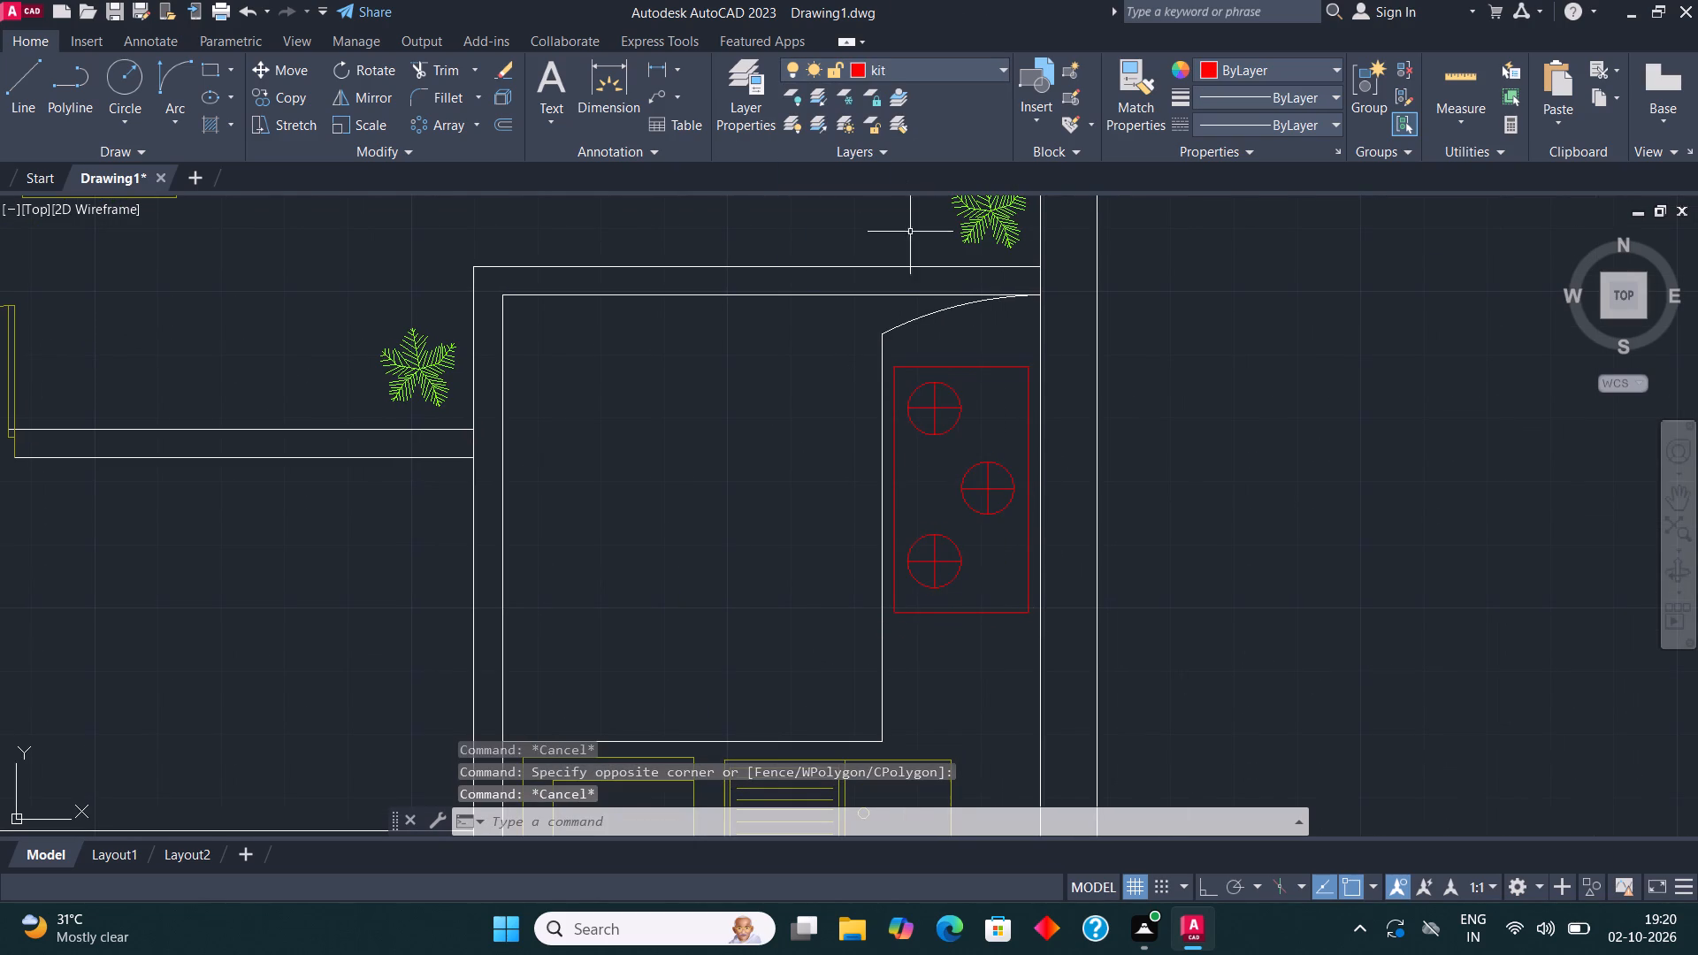
Make wall 2 the current layer.
{"action": "scroll", "coordinate": [814, 523], "scroll_direction": "down", "scroll_amount": 1}
{"action": "middle_click_drag", "start_coordinate": [885, 508], "coordinate": [983, 502]}
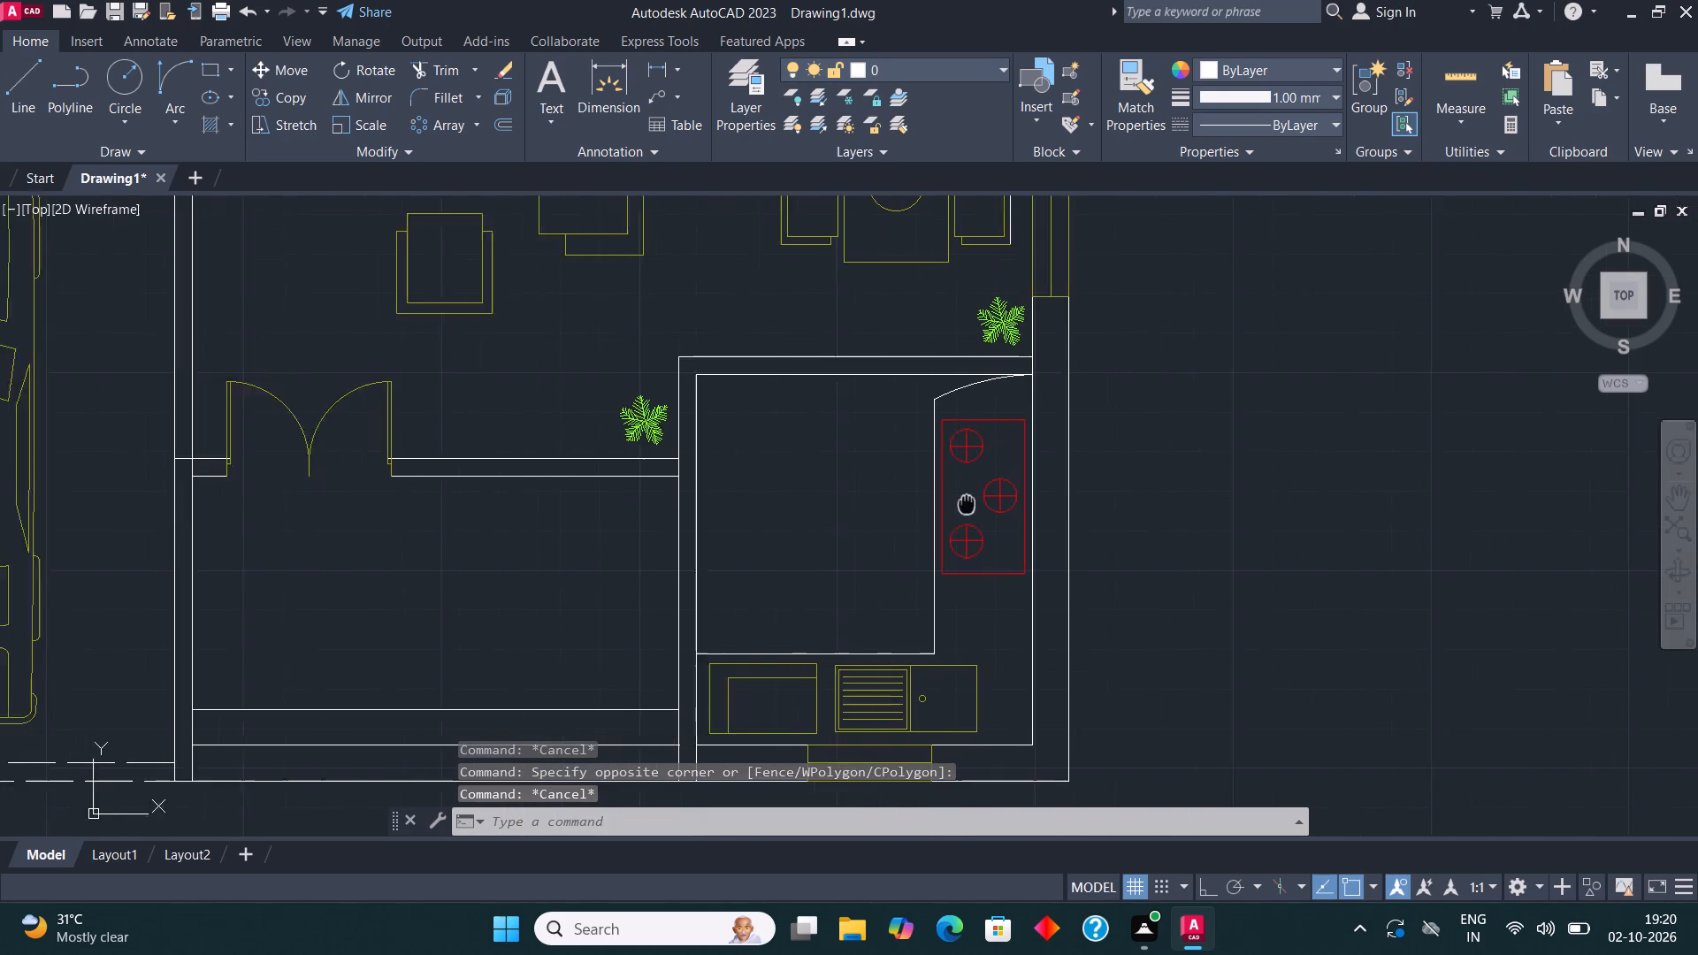
{"action": "middle_click_drag", "start_coordinate": [983, 502], "coordinate": [1109, 499]}
{"action": "scroll", "coordinate": [1110, 497], "scroll_direction": "down", "scroll_amount": 1}
{"action": "middle_click_drag", "start_coordinate": [1016, 516], "coordinate": [1060, 507]}
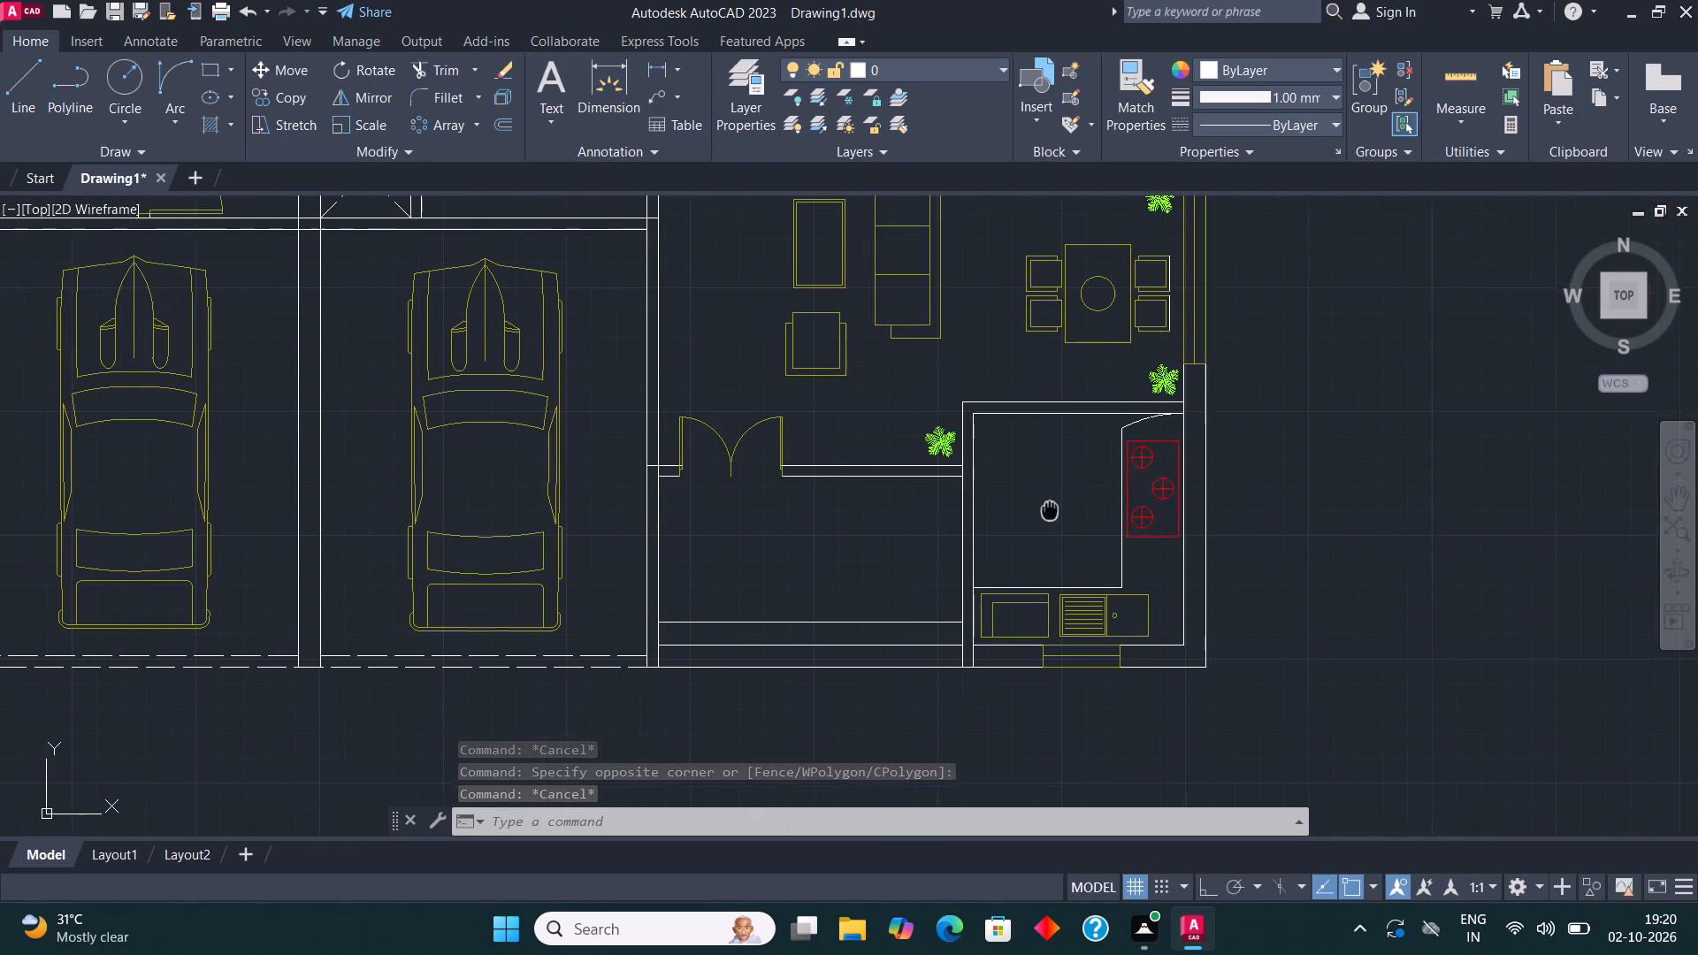
{"action": "middle_click_drag", "start_coordinate": [1060, 507], "coordinate": [1201, 475]}
{"action": "middle_click_drag", "start_coordinate": [883, 474], "coordinate": [881, 473]}
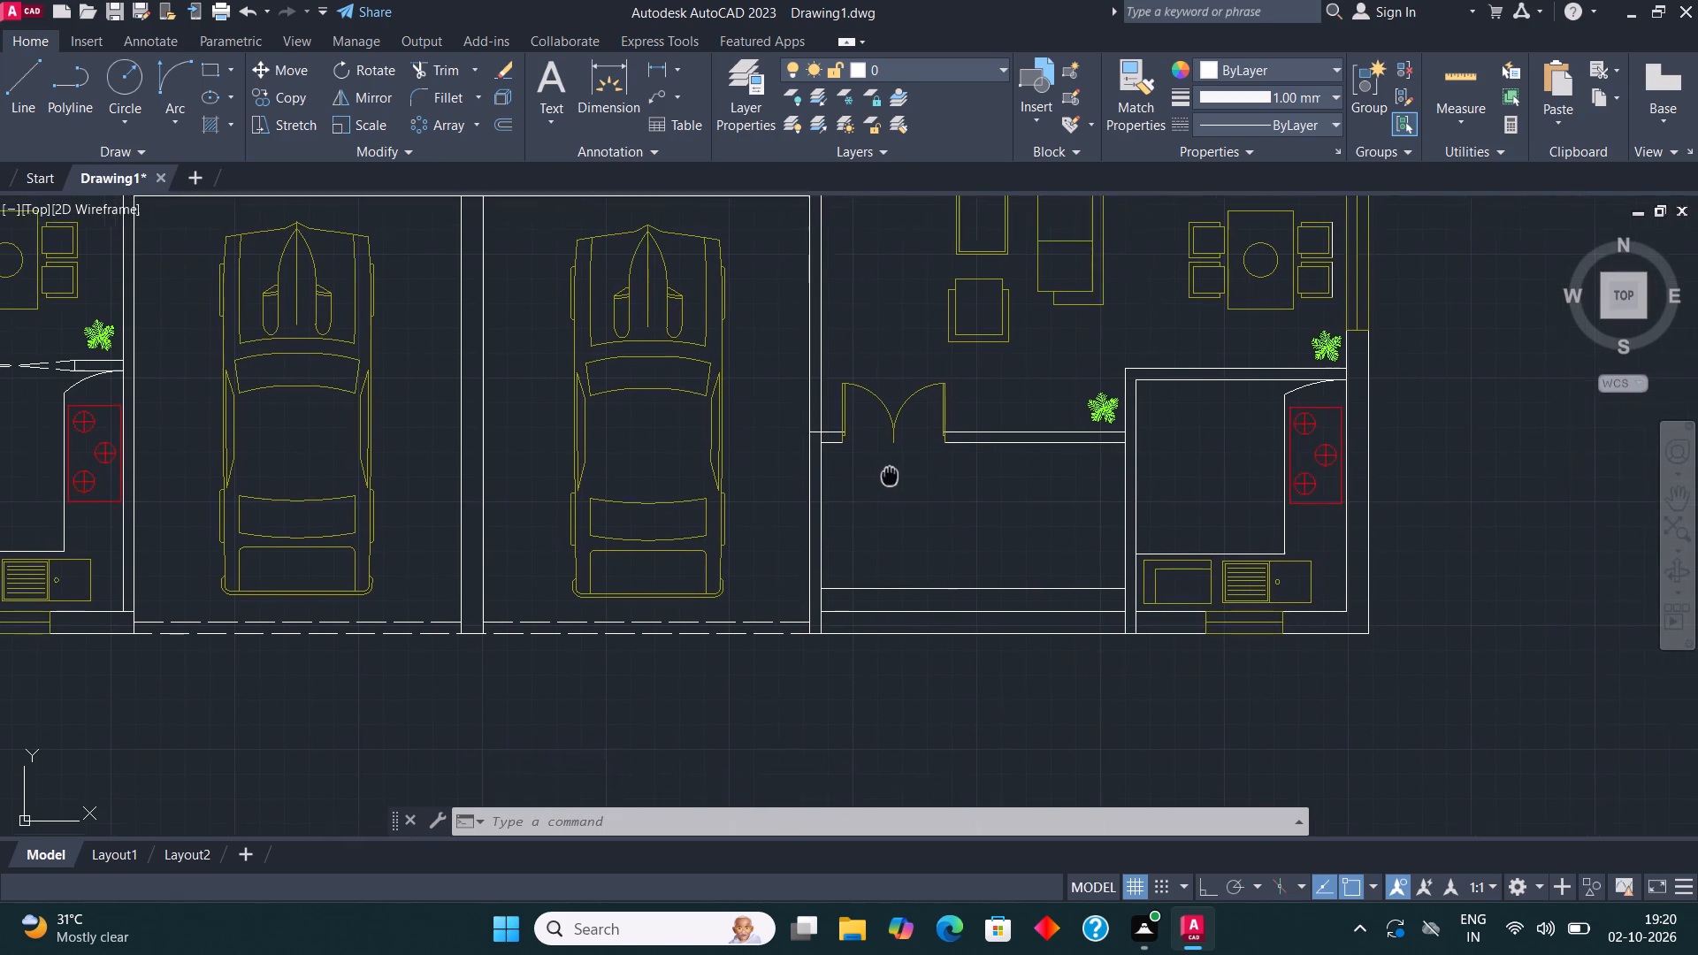
{"action": "middle_click_drag", "start_coordinate": [881, 473], "coordinate": [566, 462]}
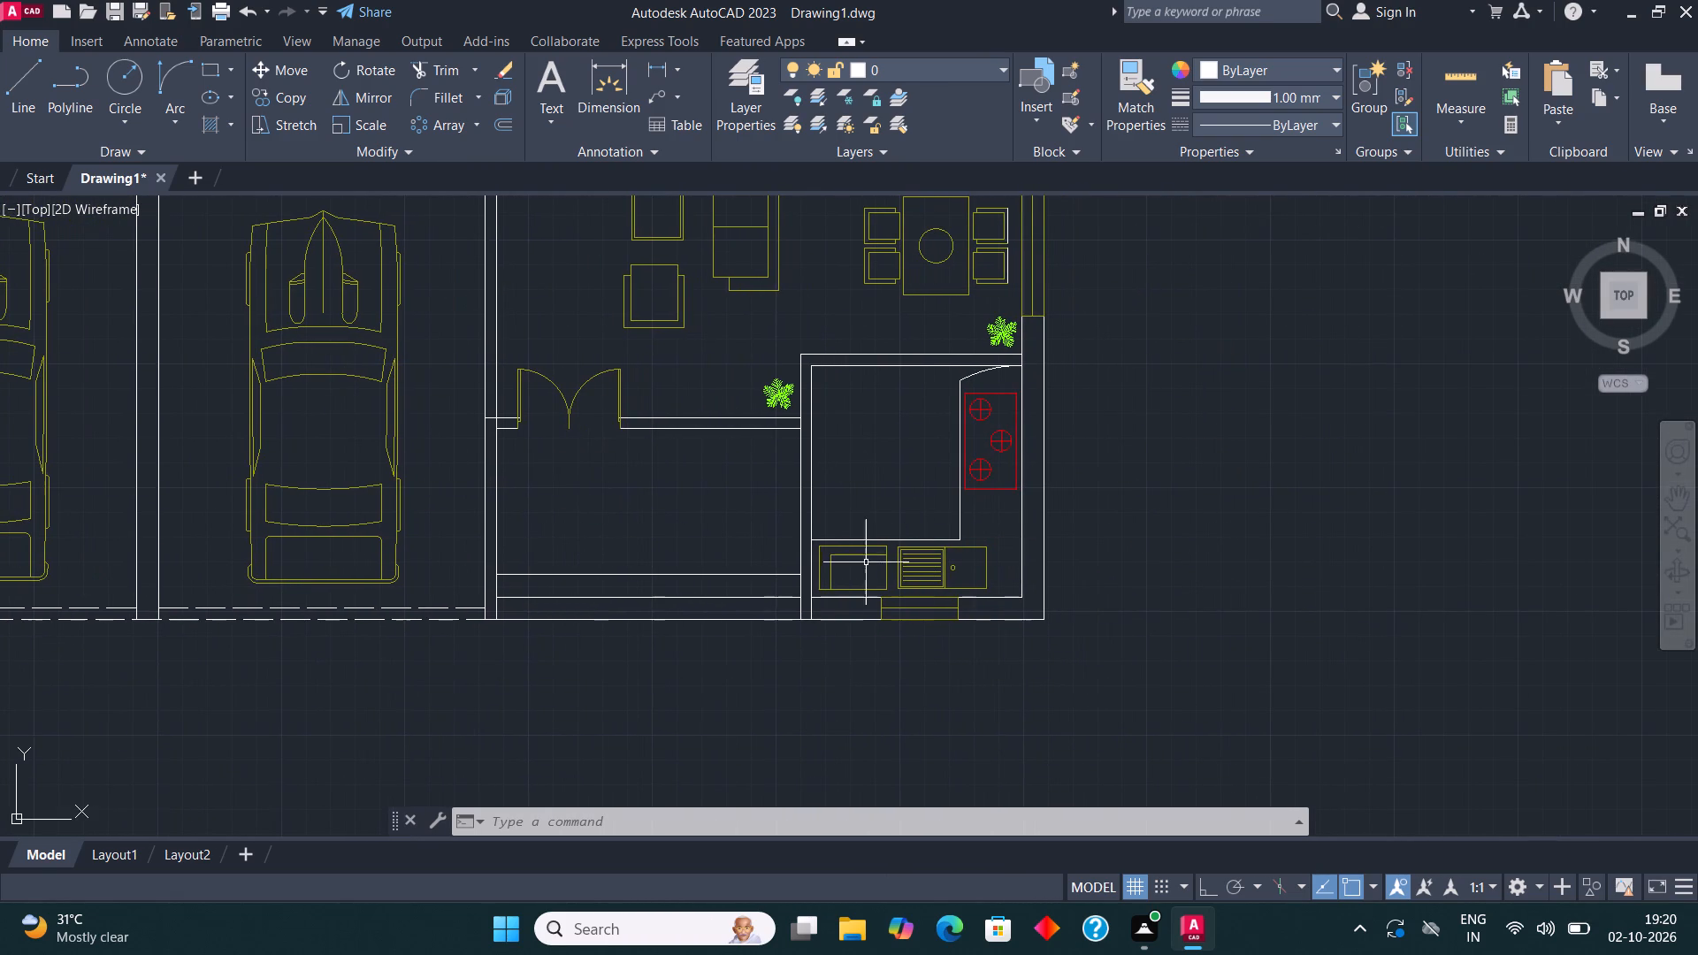
{"action": "middle_click_drag", "start_coordinate": [929, 516], "coordinate": [865, 519]}
{"action": "scroll", "coordinate": [873, 462], "scroll_direction": "up", "scroll_amount": 1}
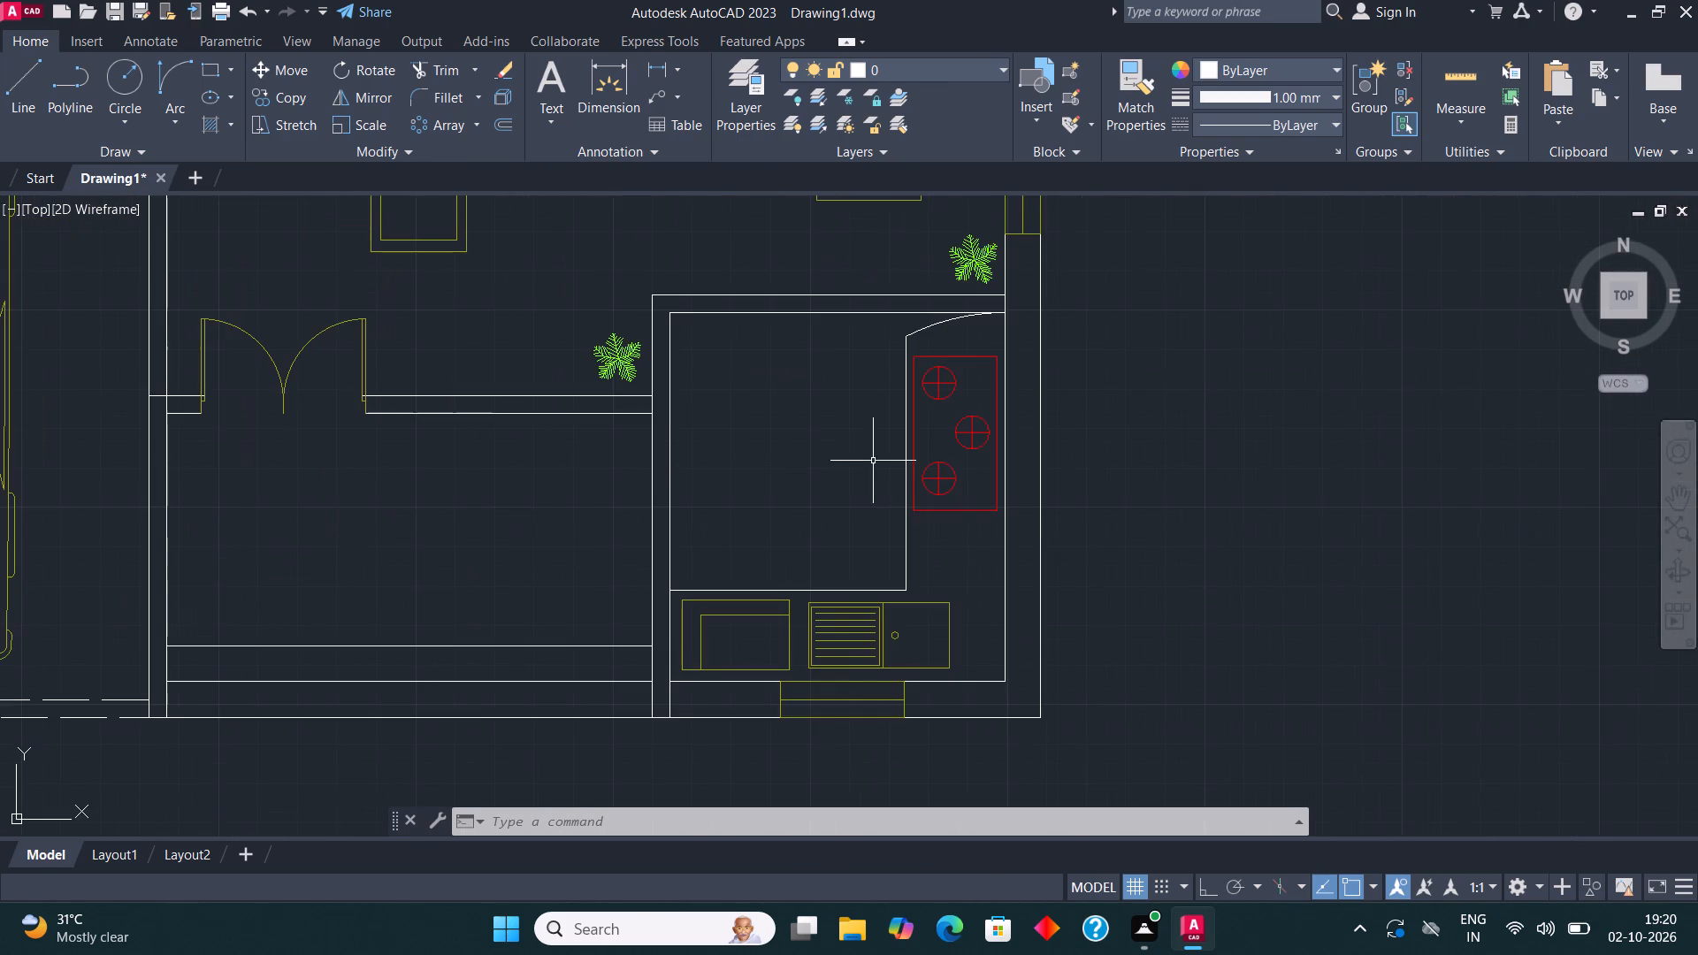
{"action": "left_click", "coordinate": [934, 65]}
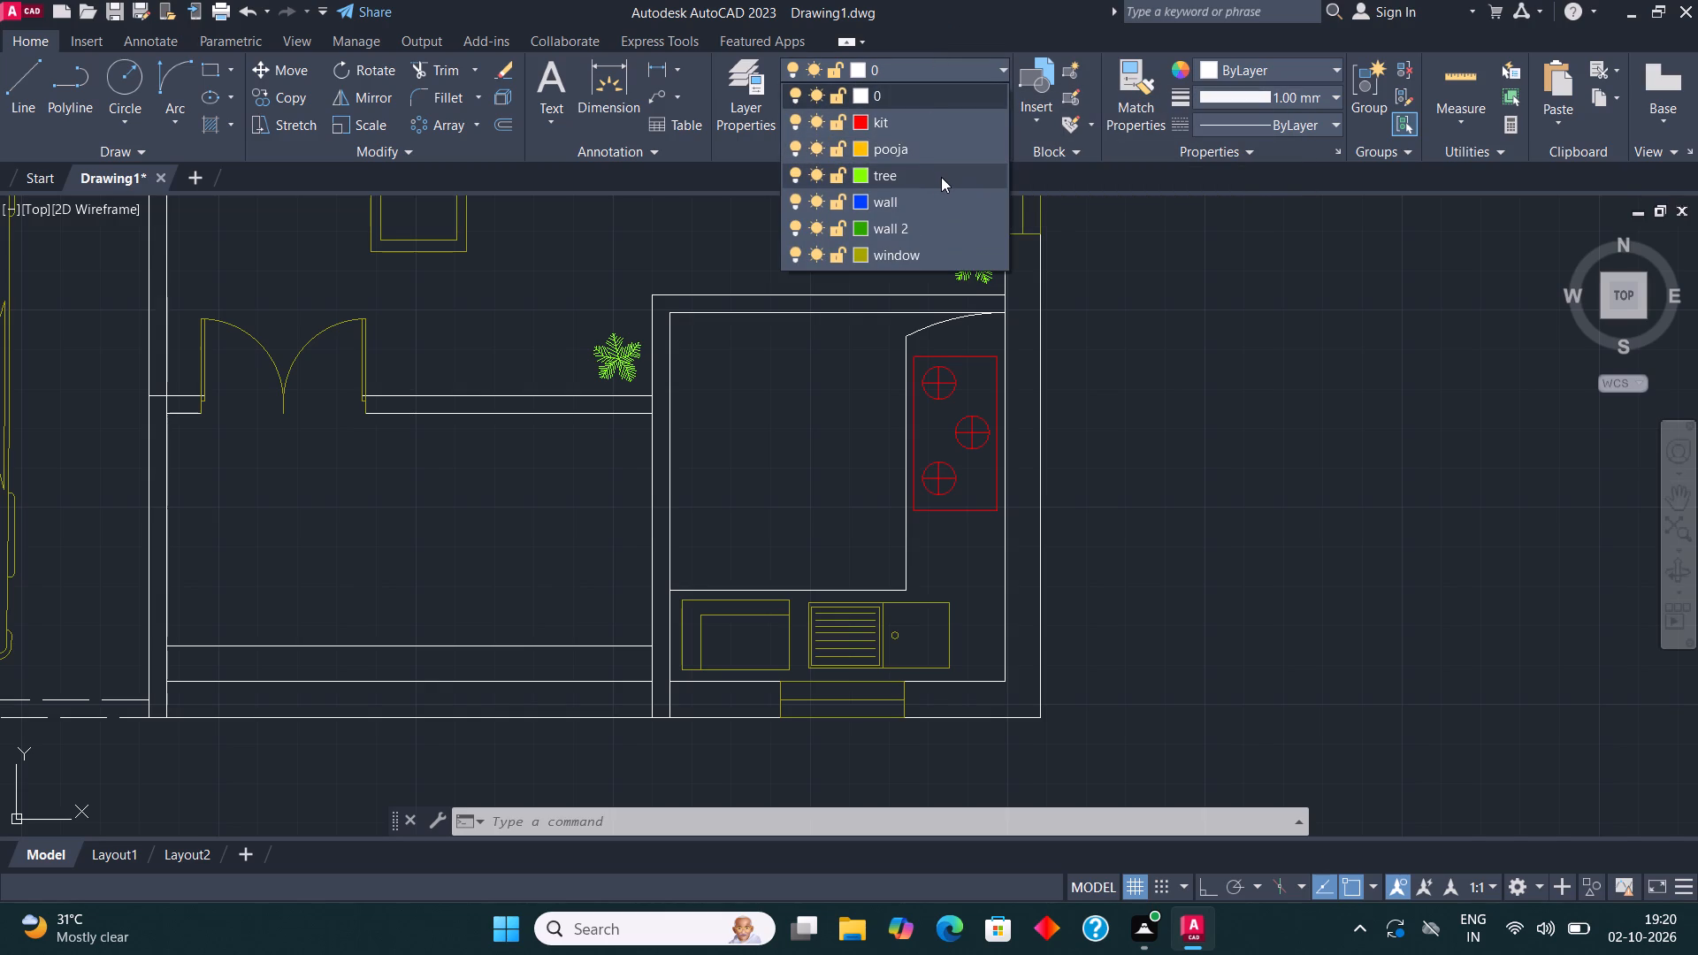
{"action": "left_click", "coordinate": [930, 228]}
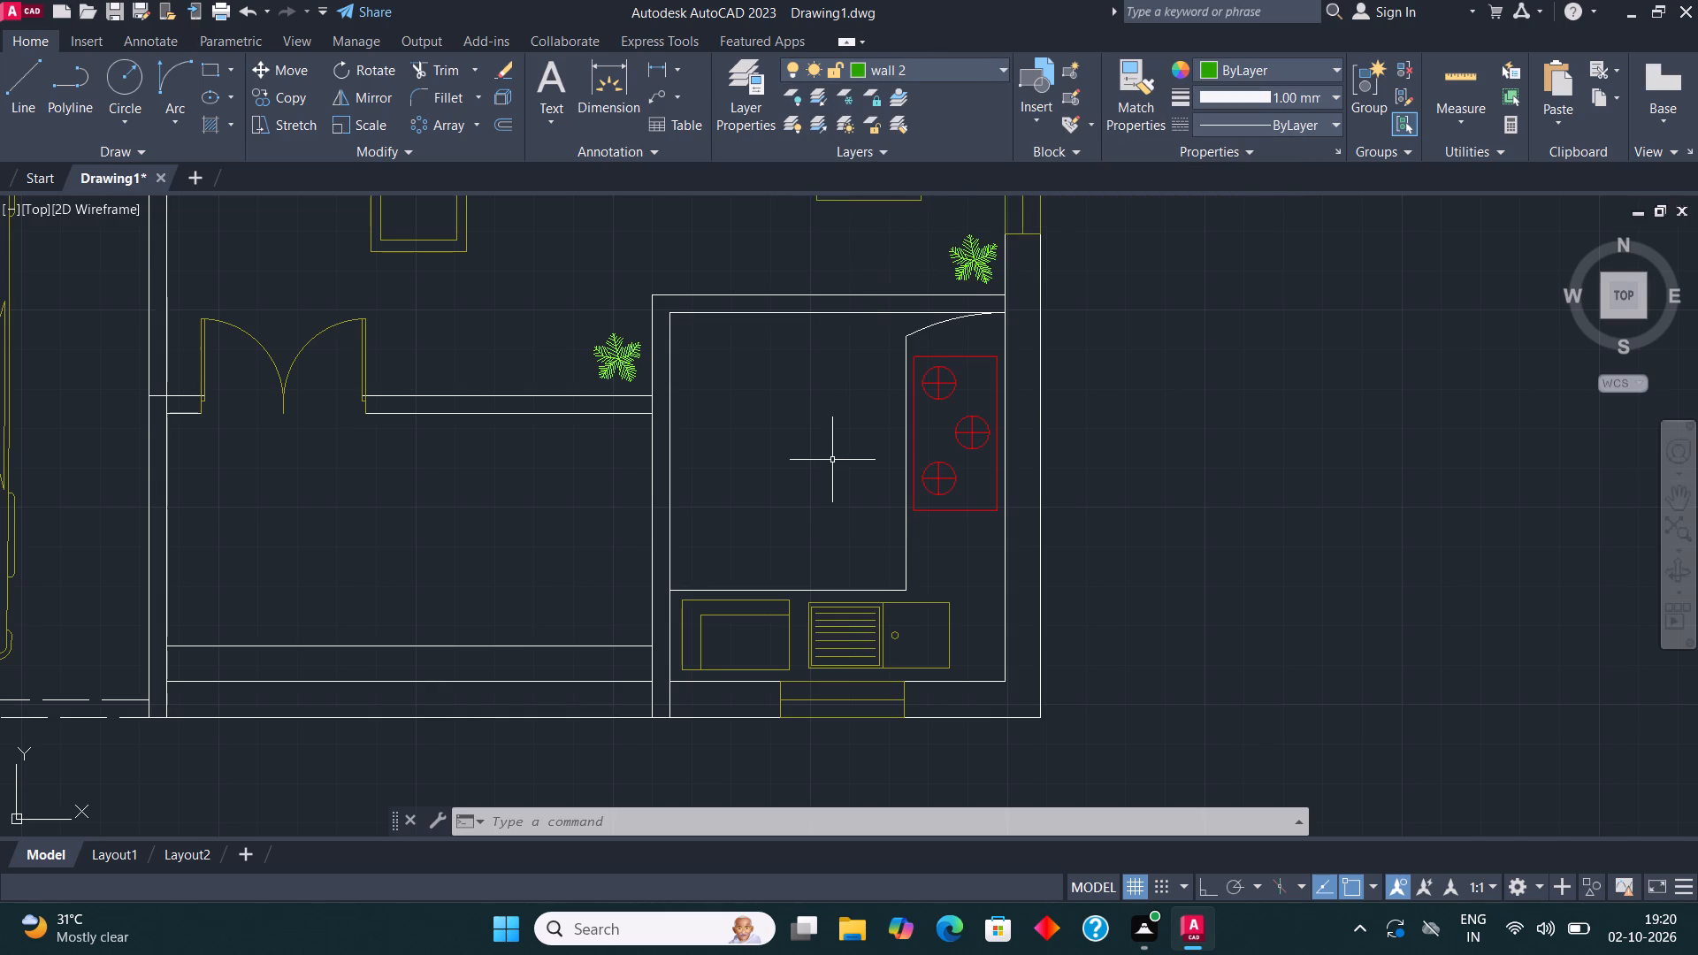
Fill the right unit's kitchen walls, including the outer wall on both sides of the kitchen window, with a SOLID hatch.
{"action": "key", "text": "h"}
{"action": "key", "text": "Return"}
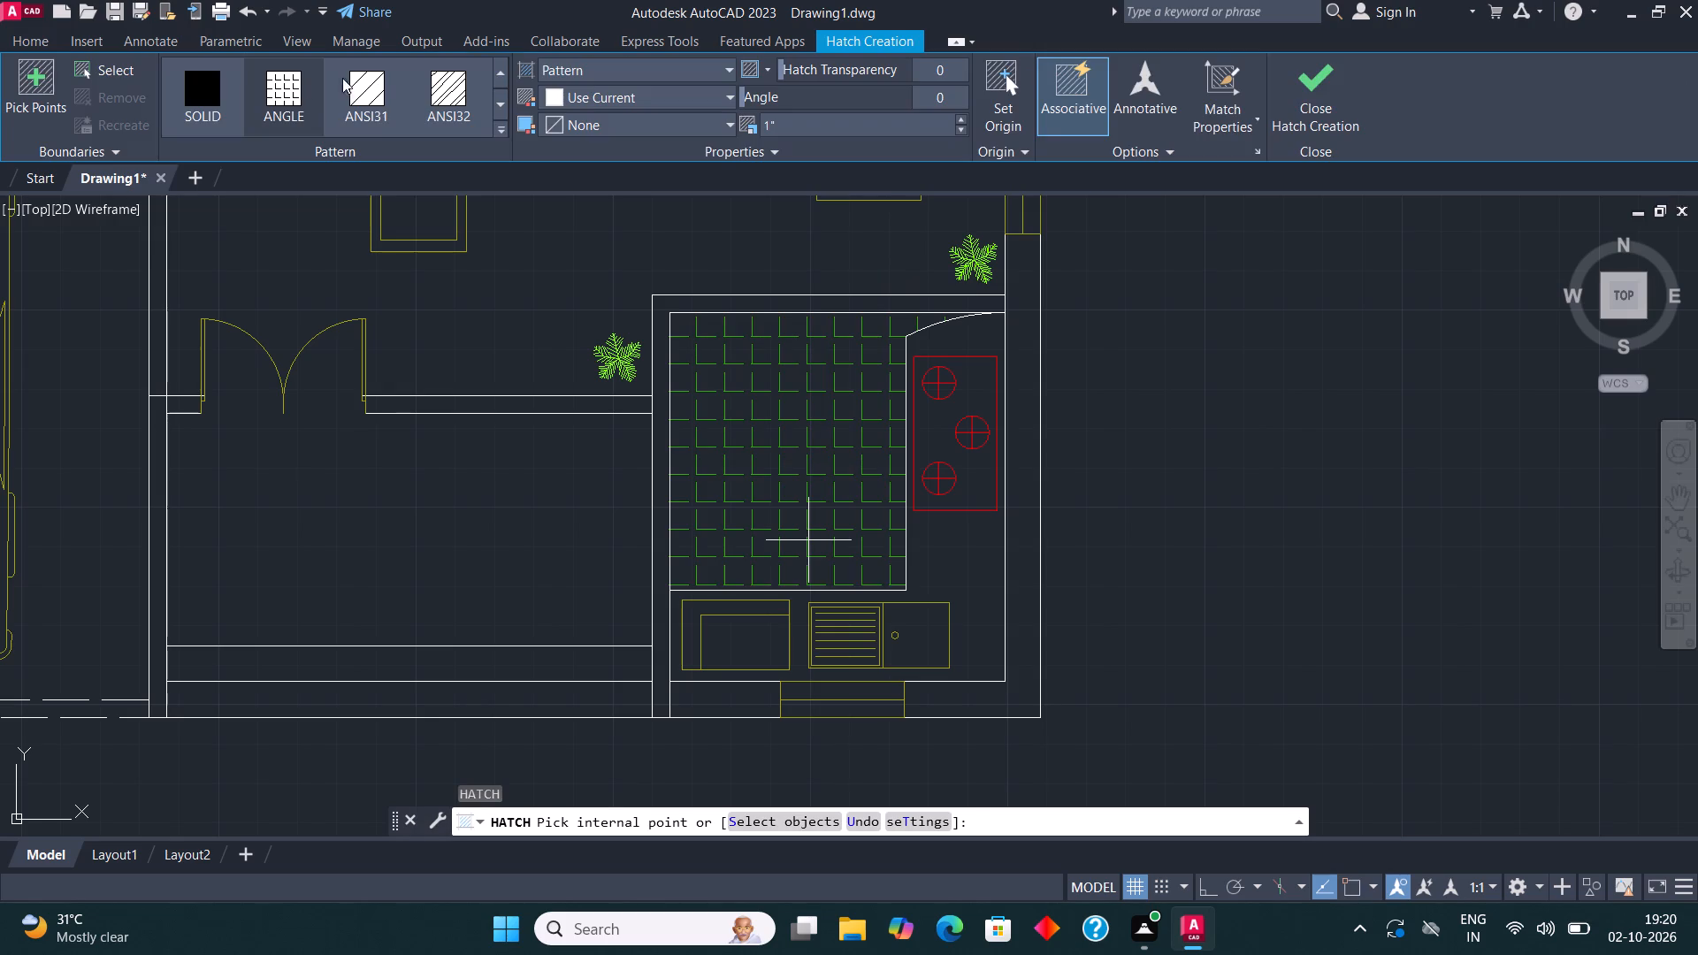
{"action": "left_click", "coordinate": [219, 86]}
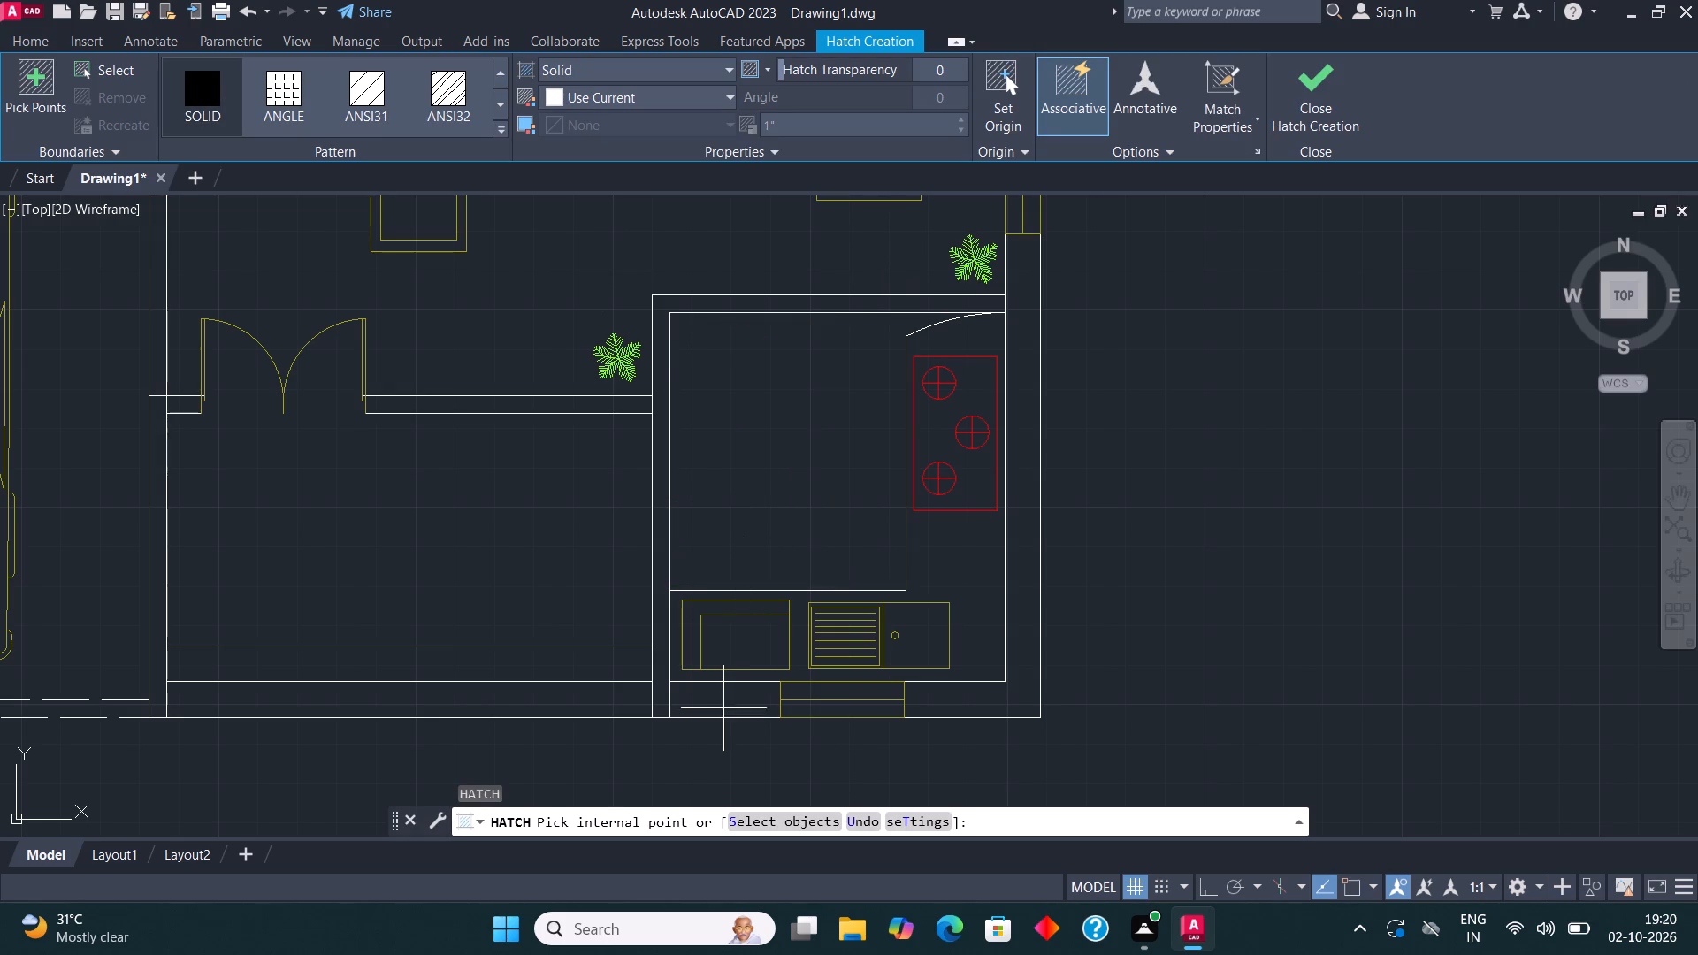
{"action": "left_click", "coordinate": [730, 701]}
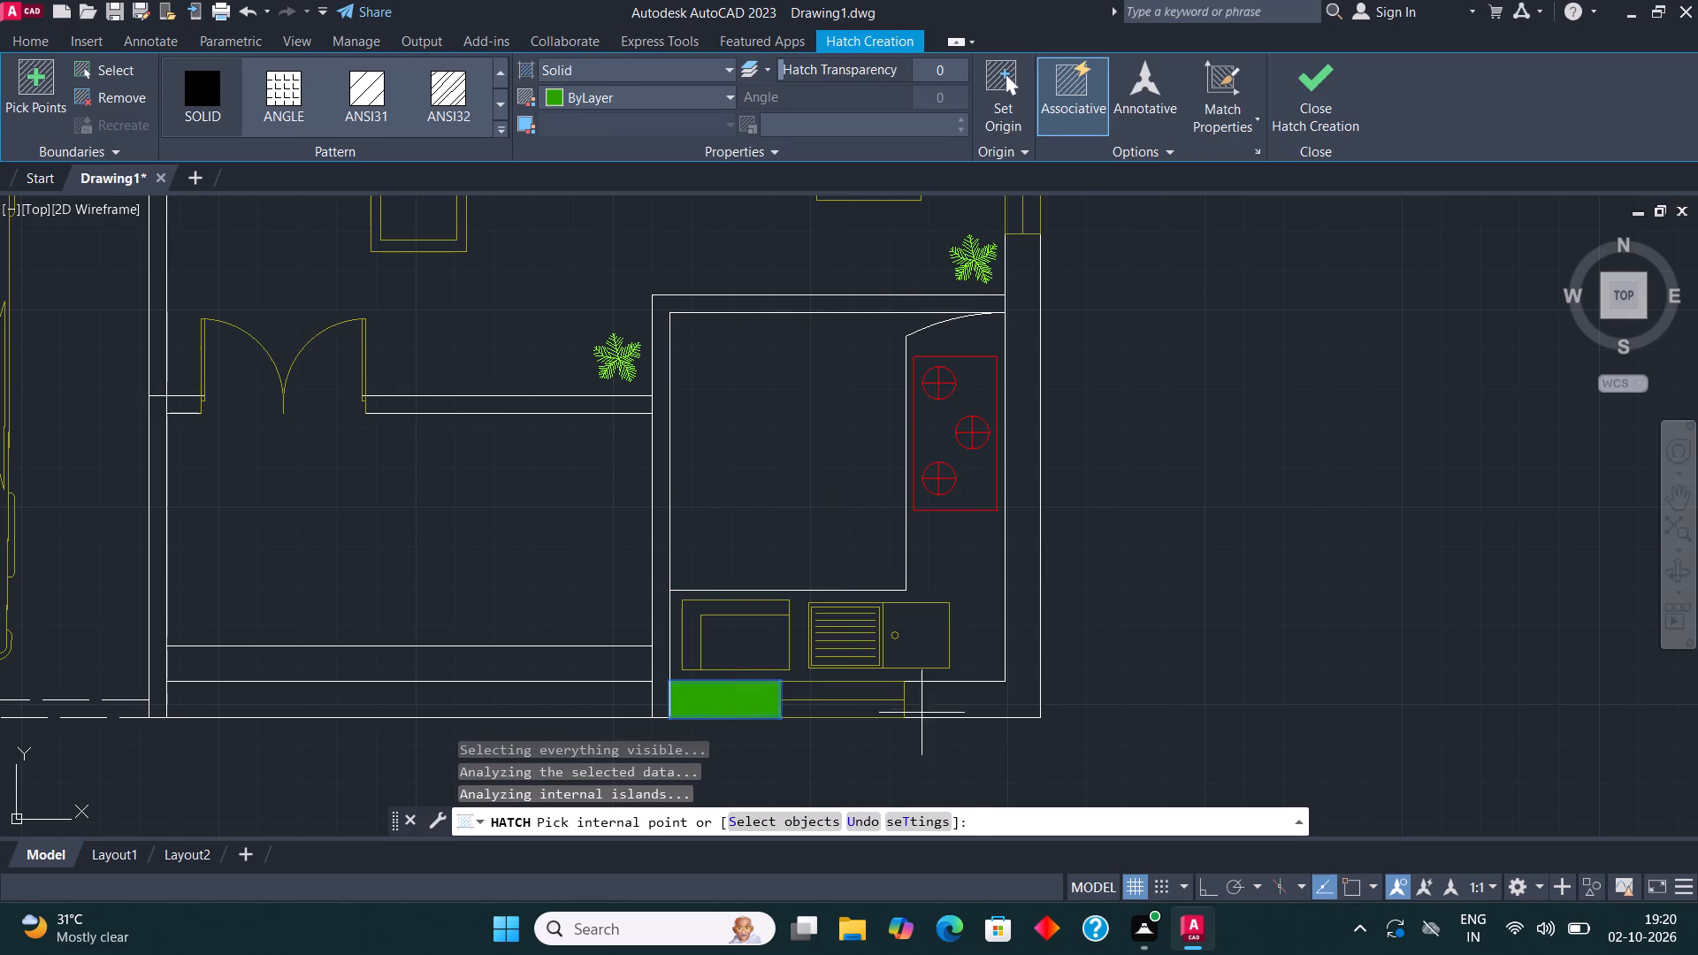
{"action": "left_click", "coordinate": [960, 703]}
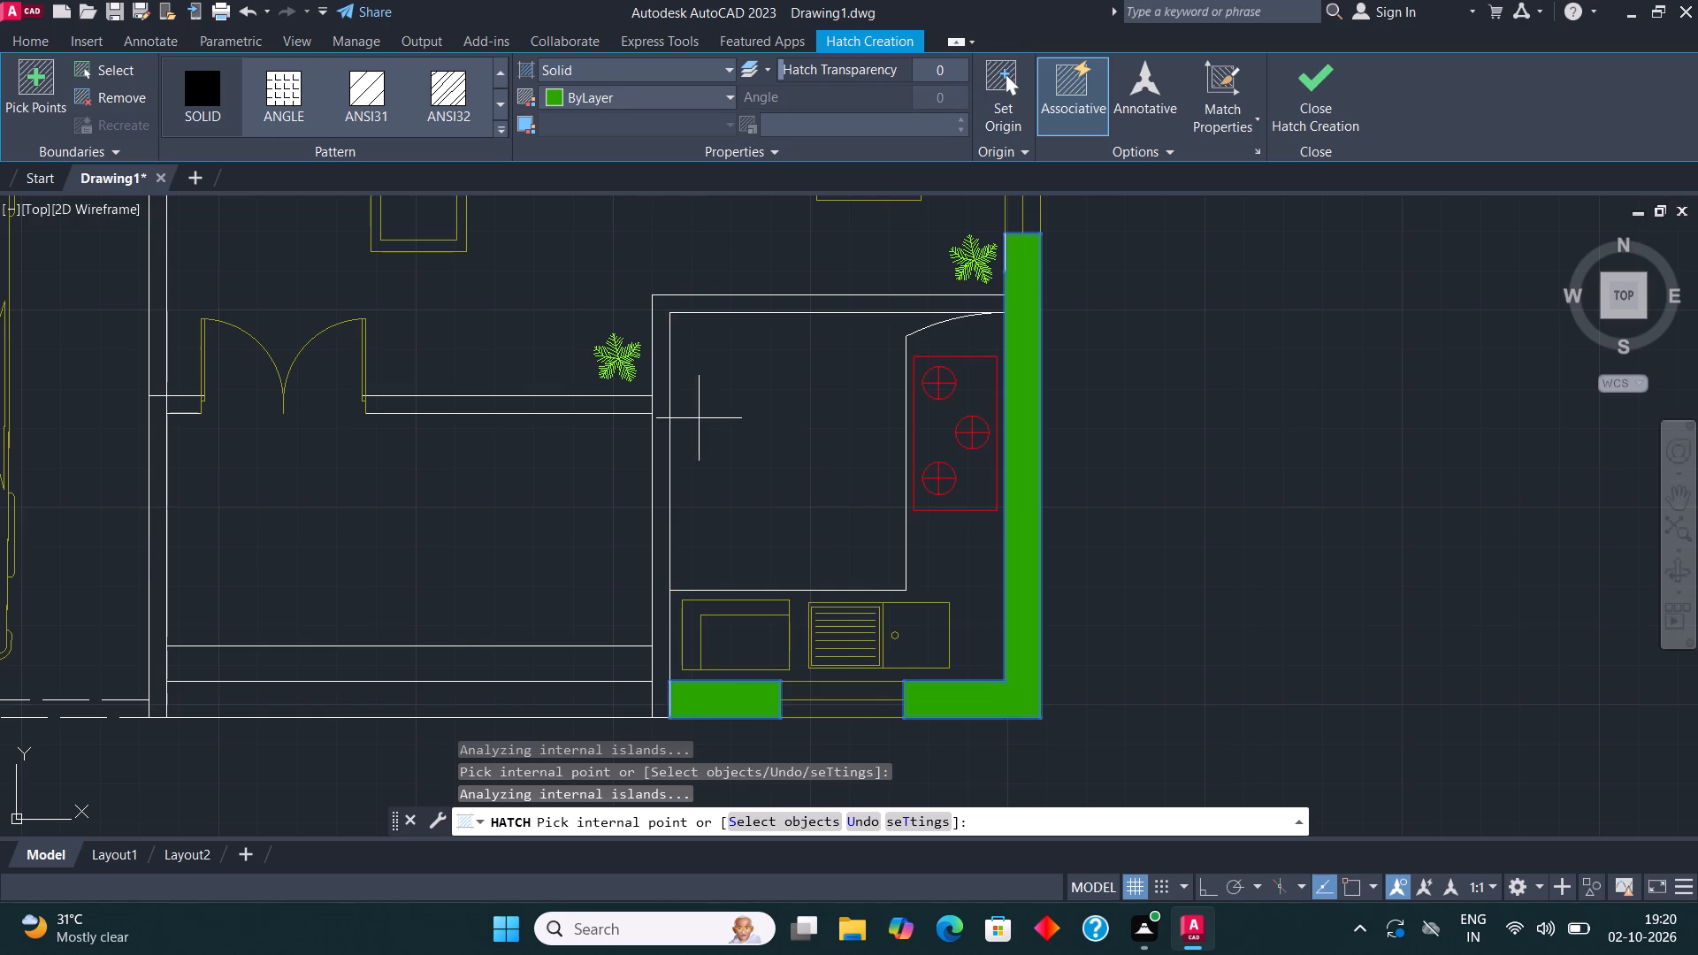
{"action": "left_click", "coordinate": [655, 546]}
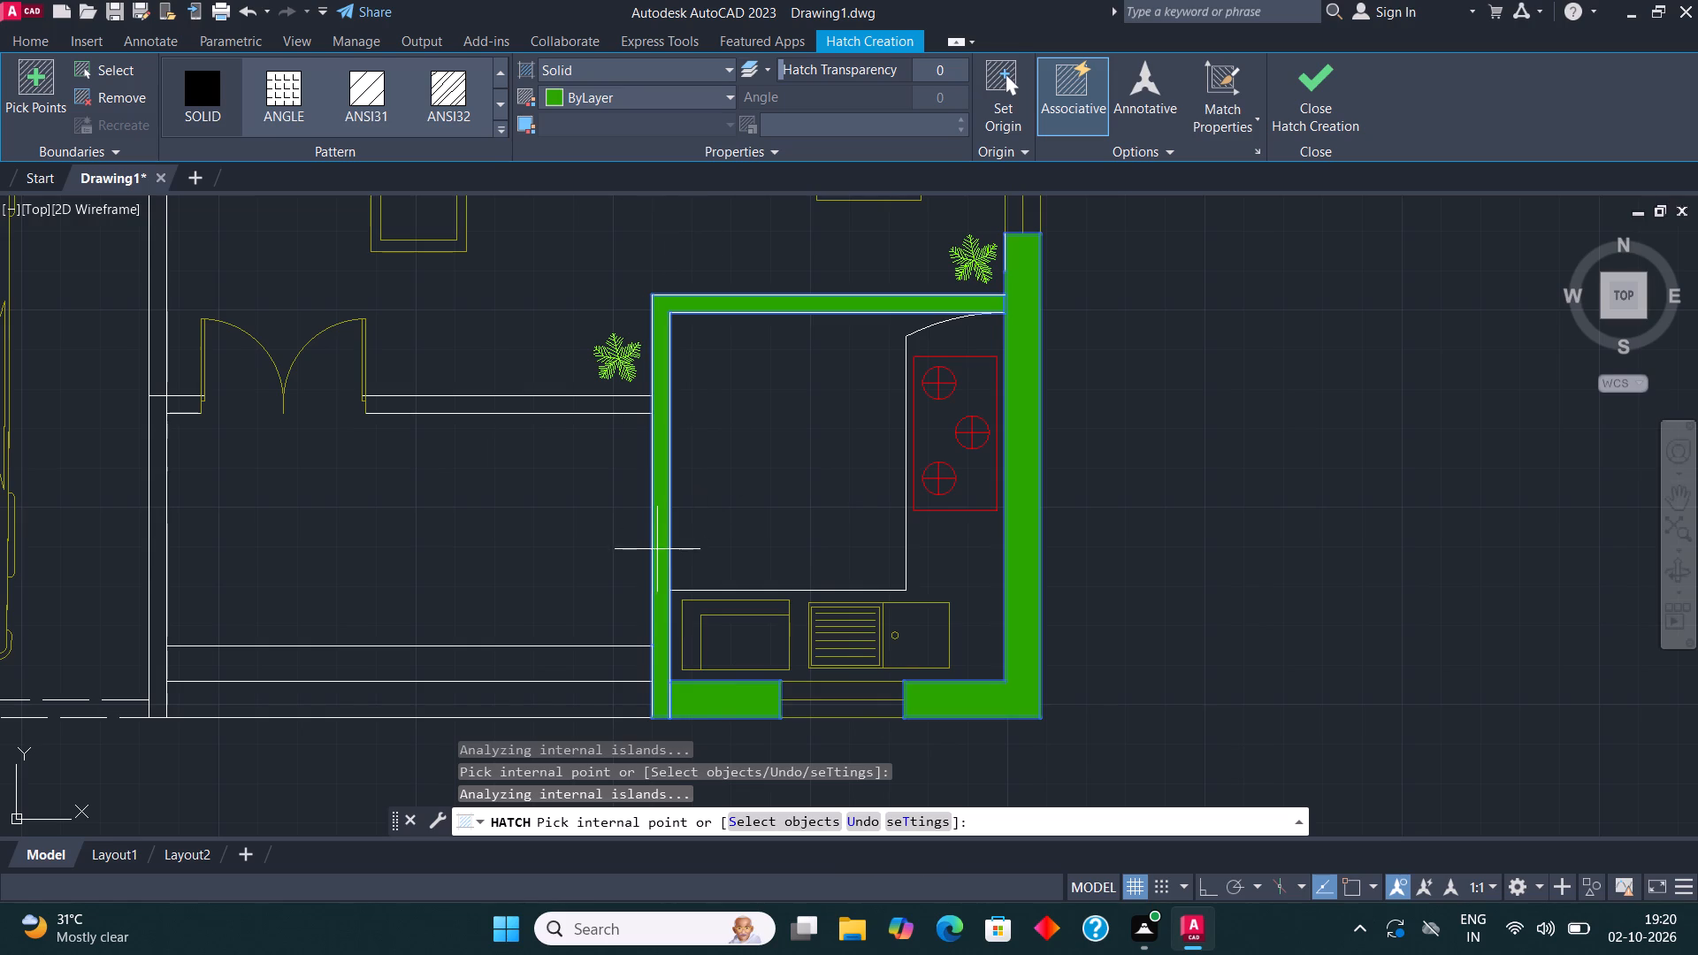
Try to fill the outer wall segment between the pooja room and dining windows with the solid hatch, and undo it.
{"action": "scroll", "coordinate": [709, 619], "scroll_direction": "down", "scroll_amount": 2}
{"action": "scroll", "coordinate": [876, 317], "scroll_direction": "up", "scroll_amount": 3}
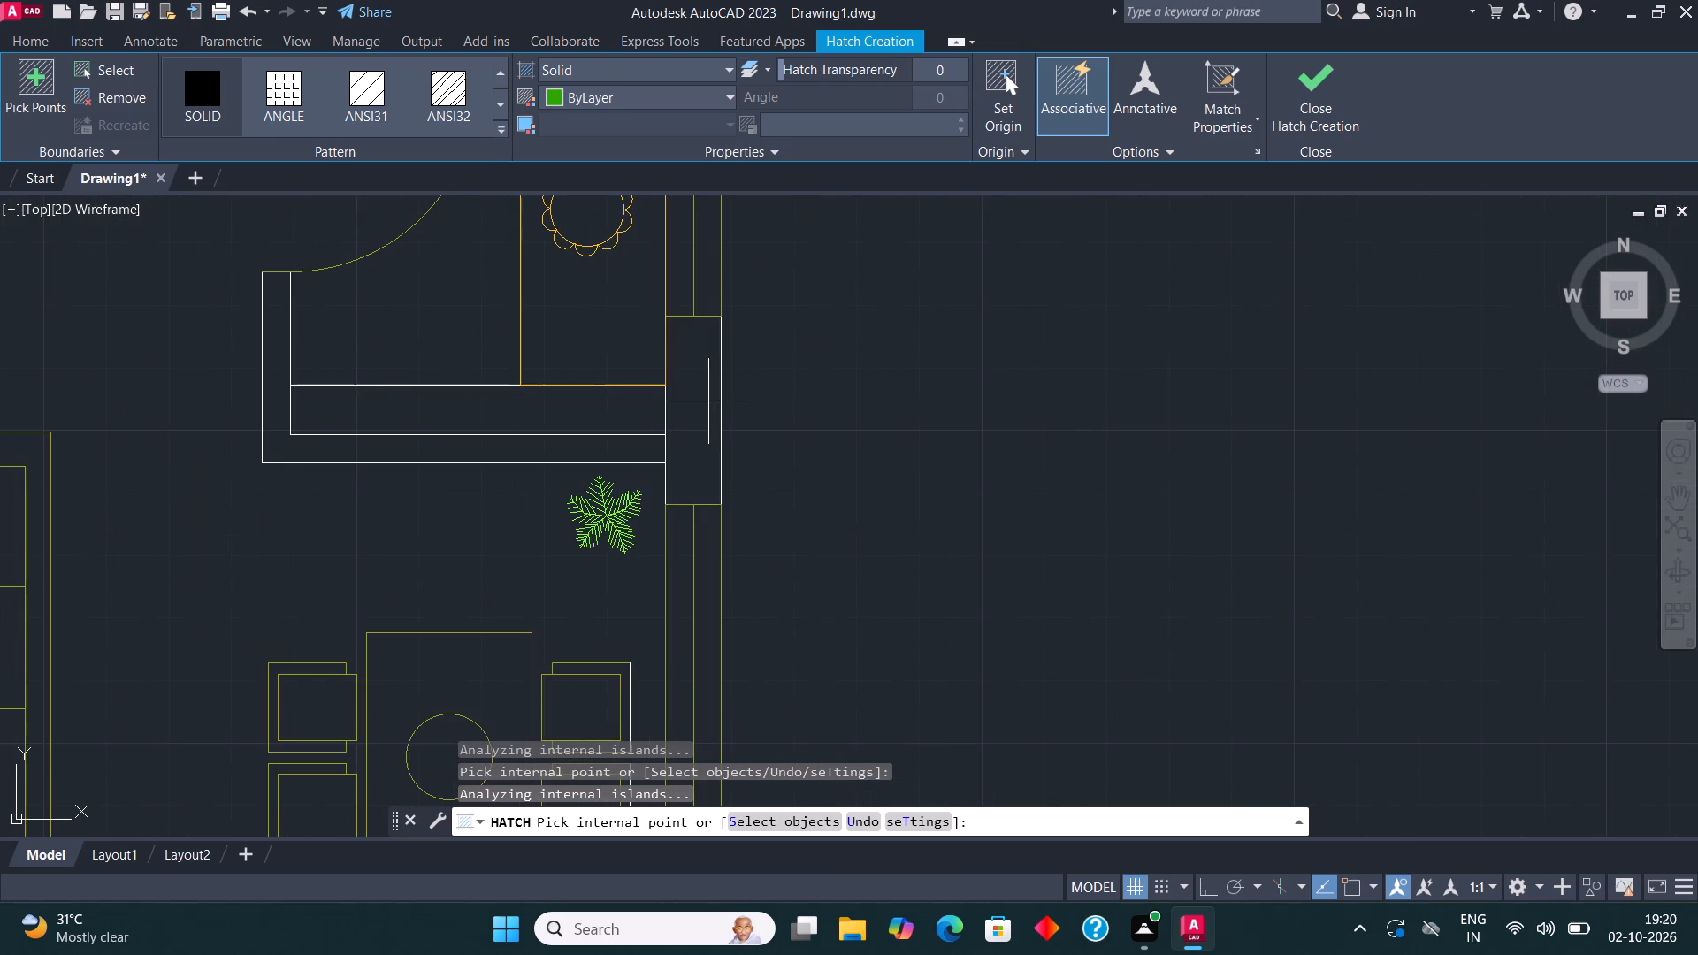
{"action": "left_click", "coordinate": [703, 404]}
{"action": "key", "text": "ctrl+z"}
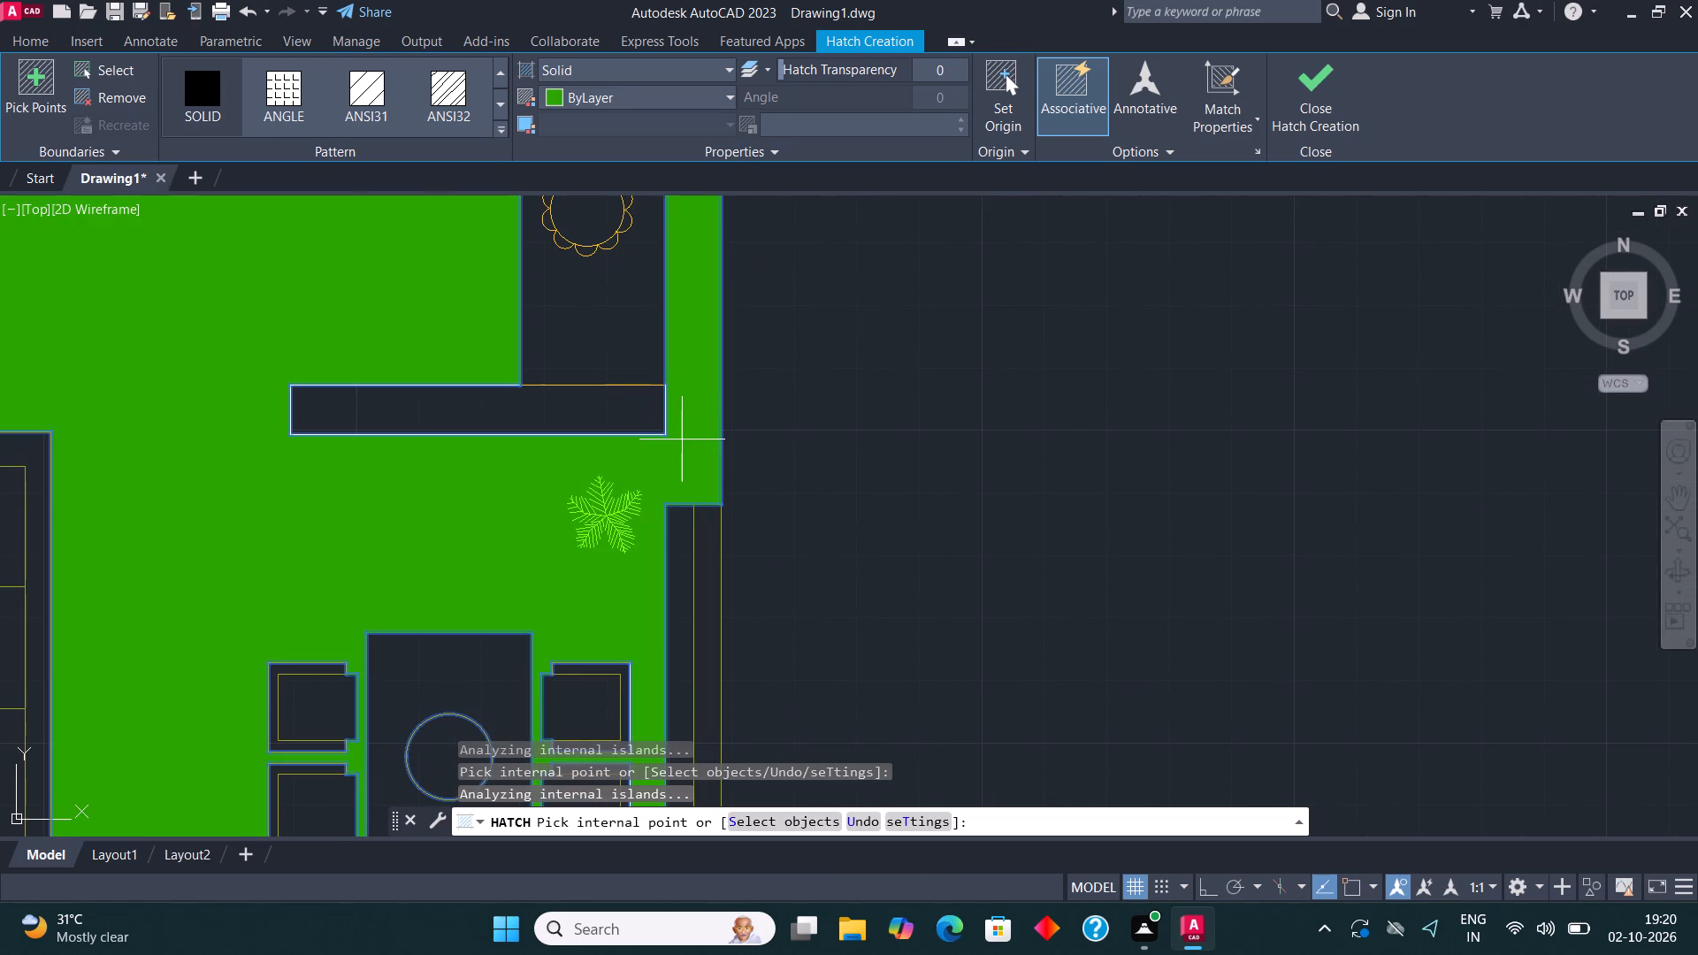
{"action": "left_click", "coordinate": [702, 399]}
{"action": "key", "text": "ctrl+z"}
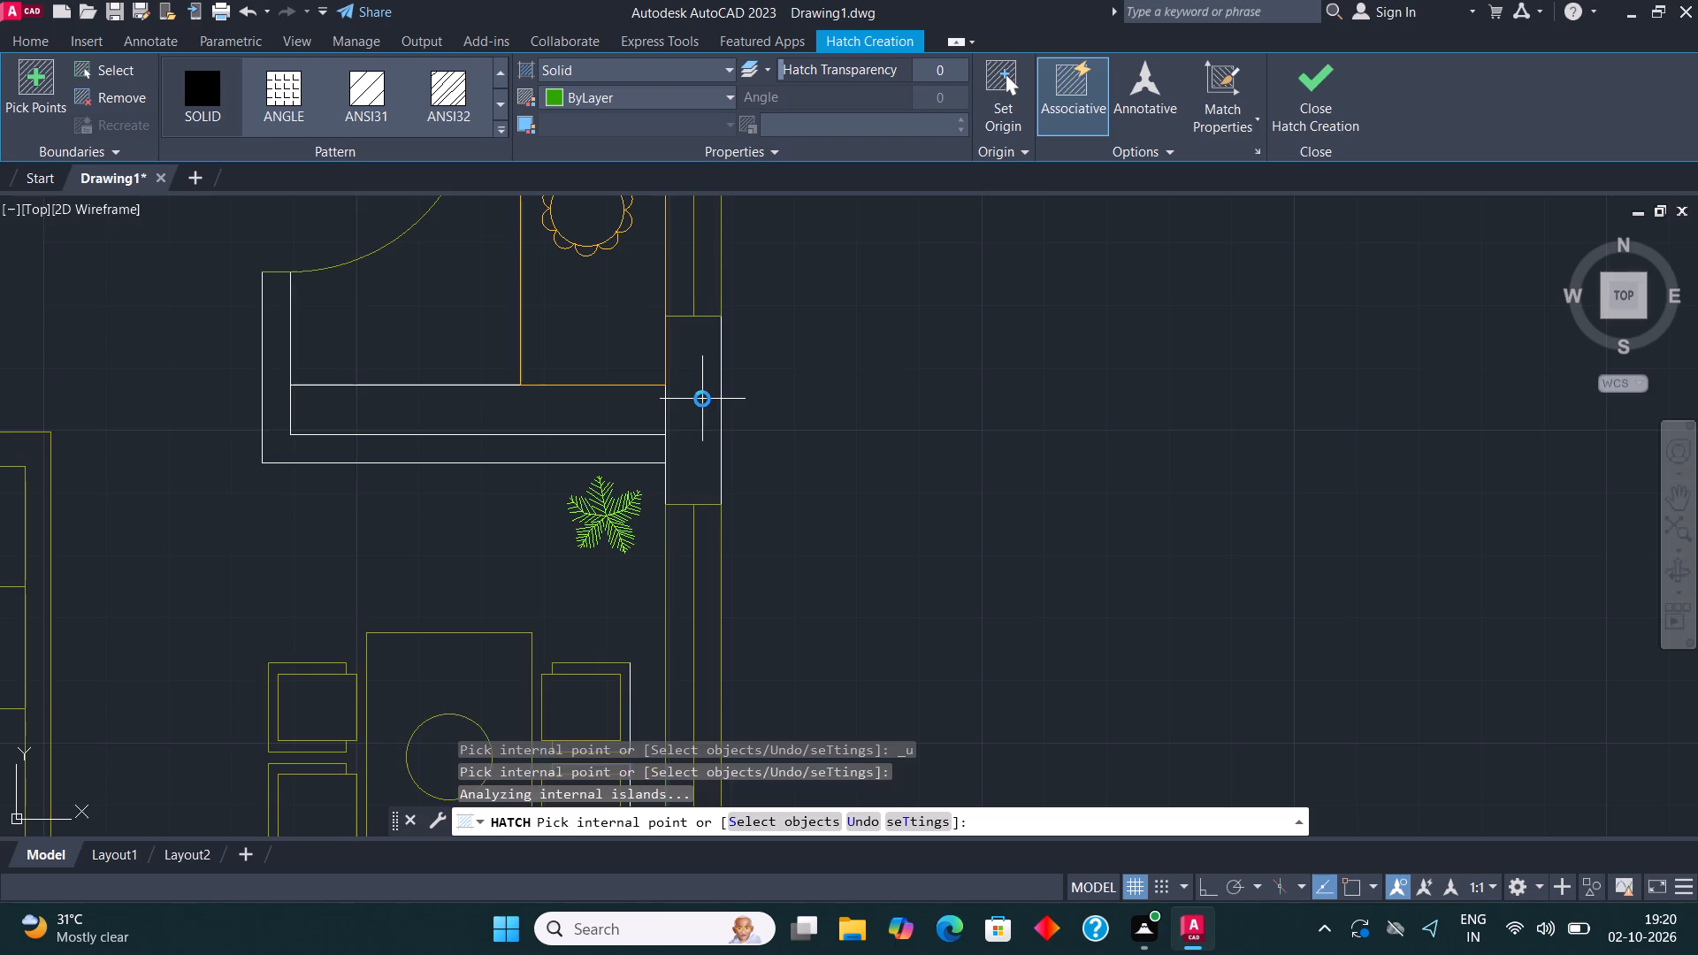
Finish the kitchen wall hatch and outline the outer wall segment between the pooja room and dining windows with a rectangle.
{"action": "left_click", "coordinate": [1311, 94]}
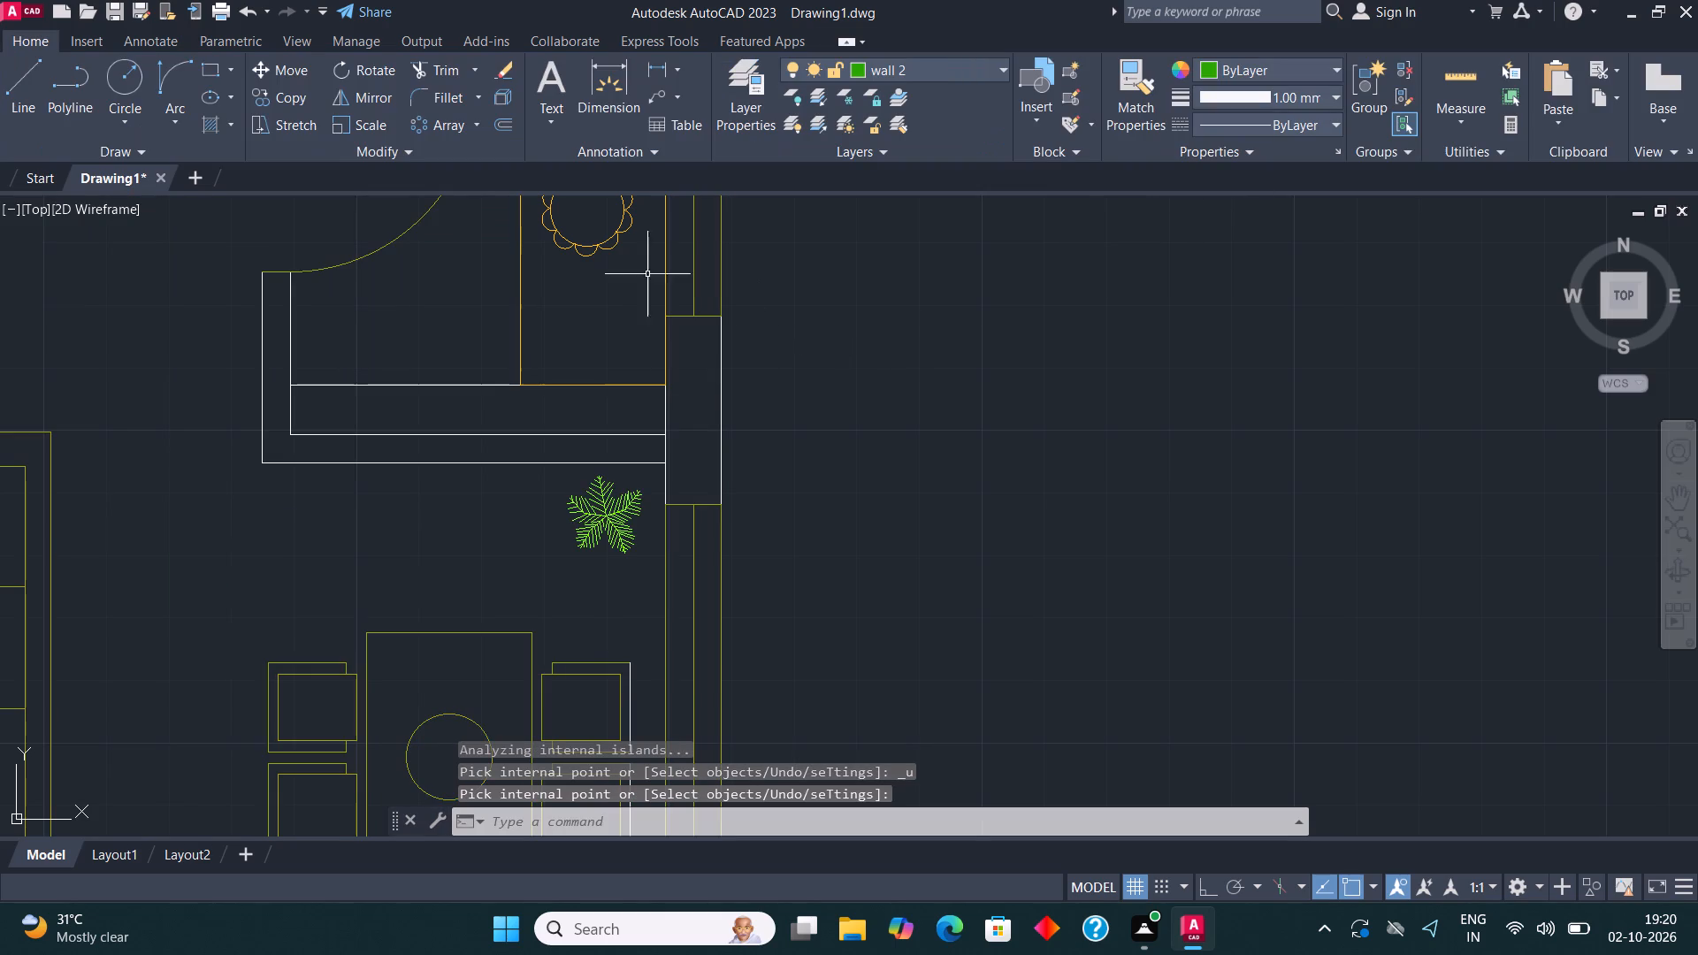
{"action": "left_click", "coordinate": [202, 73]}
{"action": "left_click", "coordinate": [666, 505]}
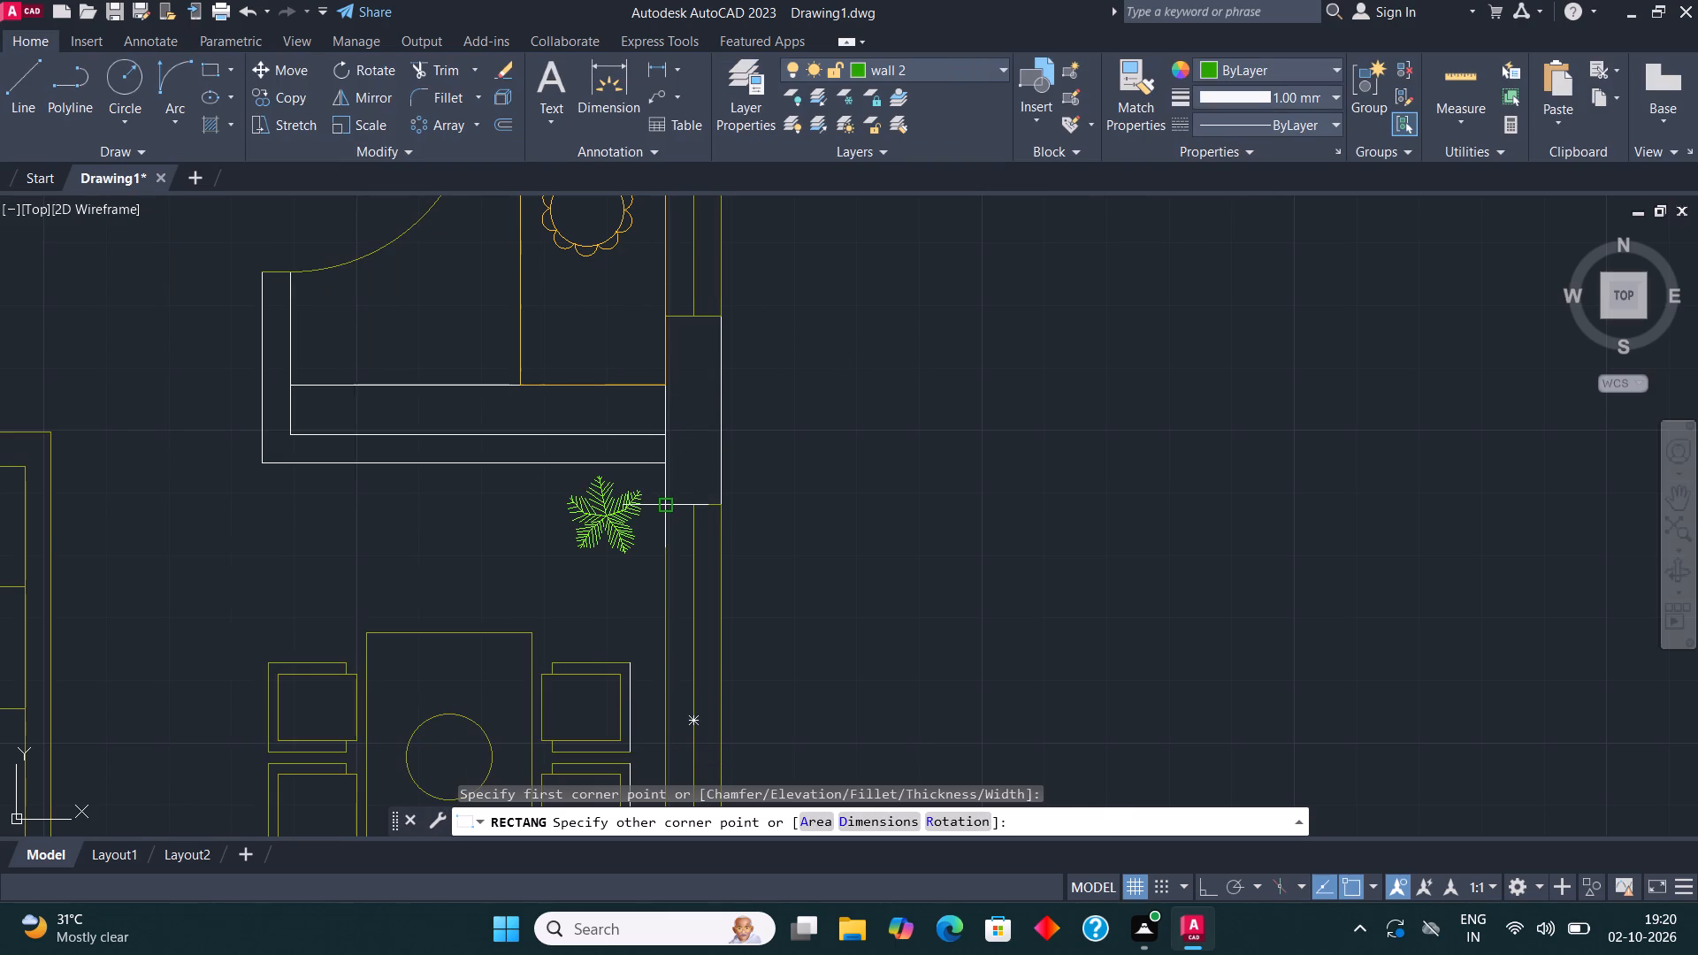
{"action": "left_click", "coordinate": [717, 323]}
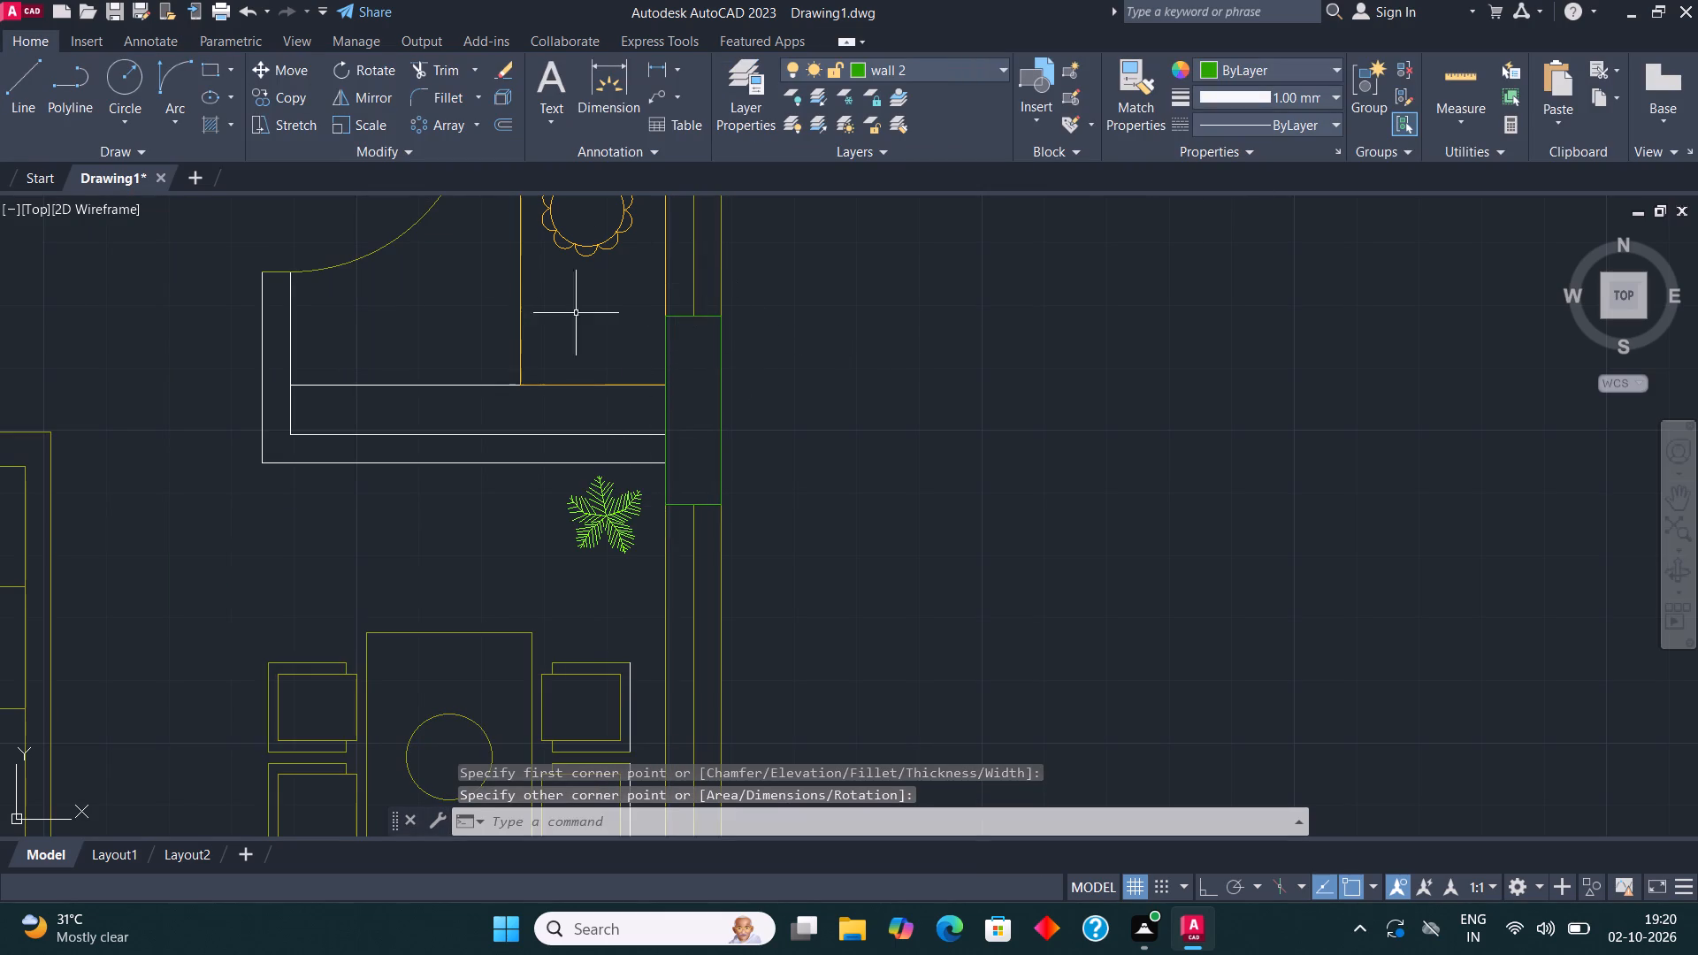
Fill the outlined wall segment, the pooja room's L-shaped wall and door stub, and the outer wall above its window with solid hatch.
{"action": "key", "text": "h"}
{"action": "key", "text": "Return"}
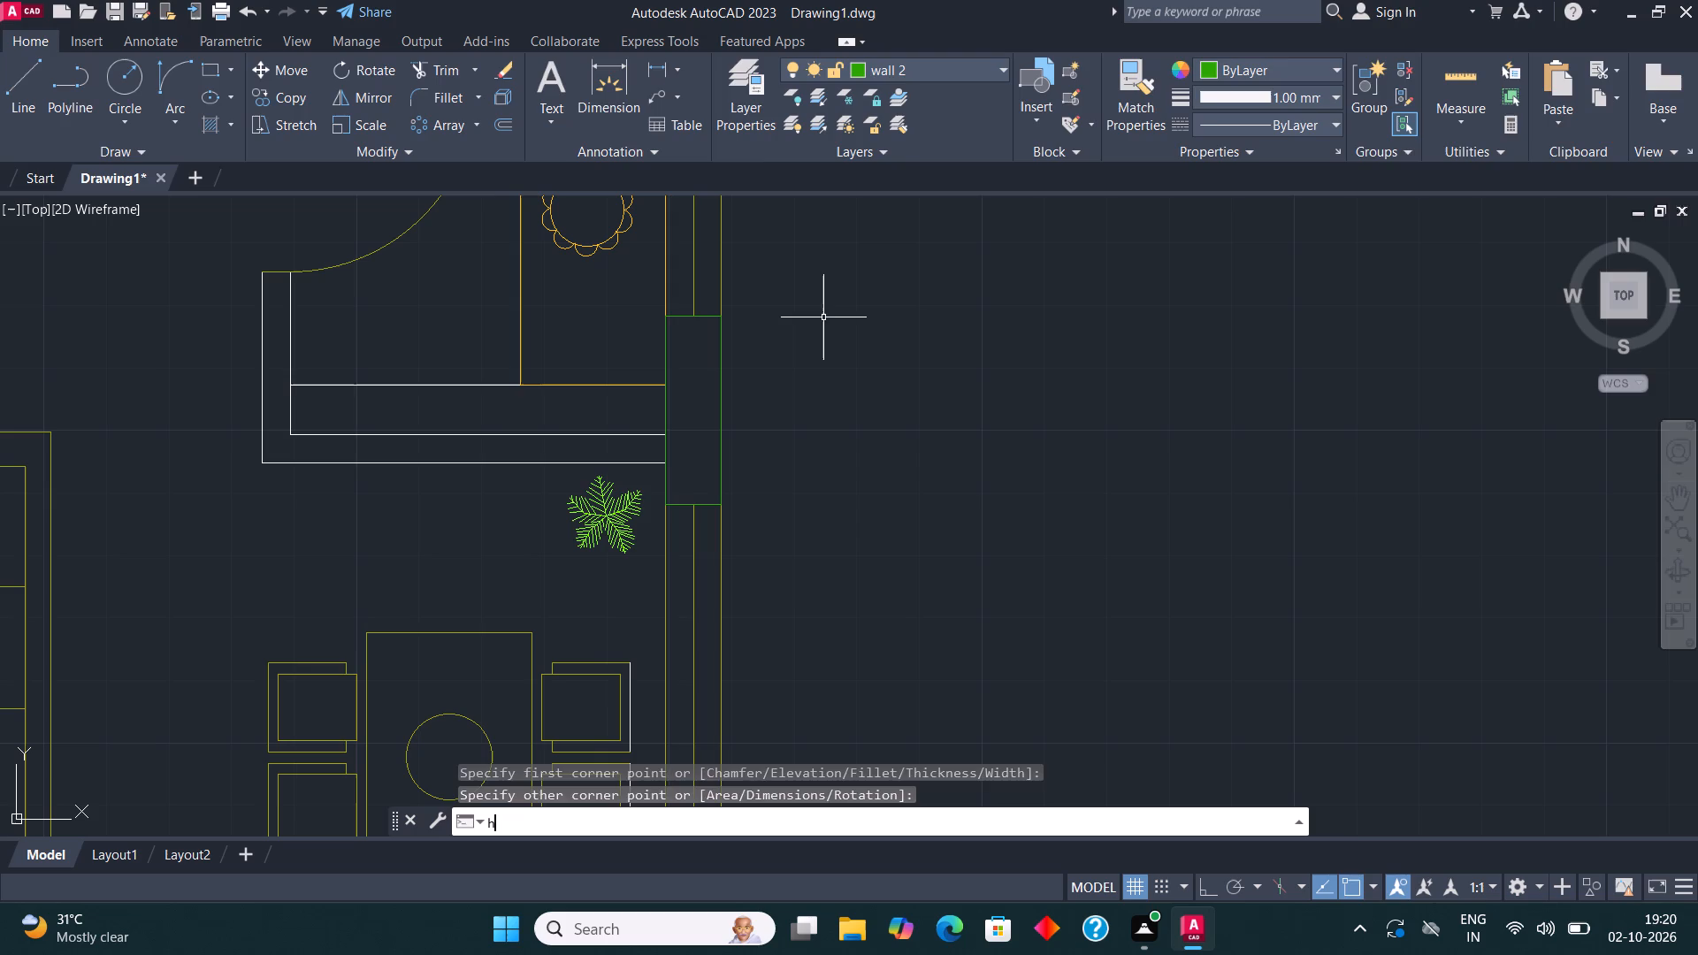
{"action": "left_click", "coordinate": [685, 431]}
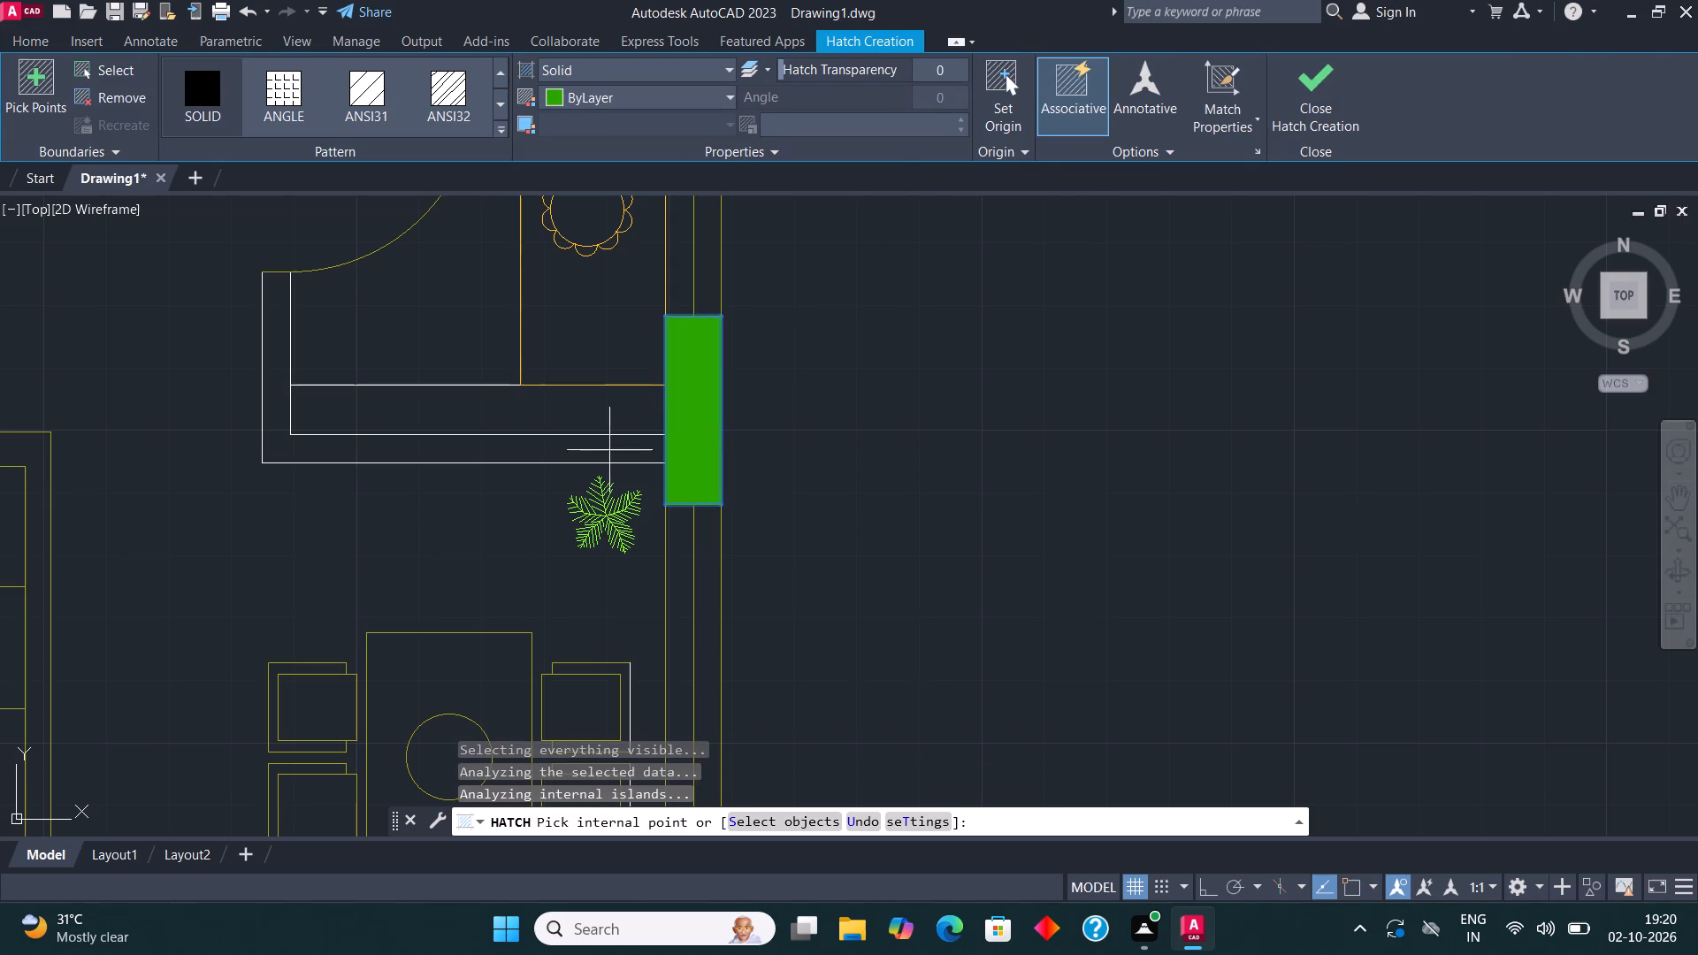
{"action": "left_click", "coordinate": [579, 450]}
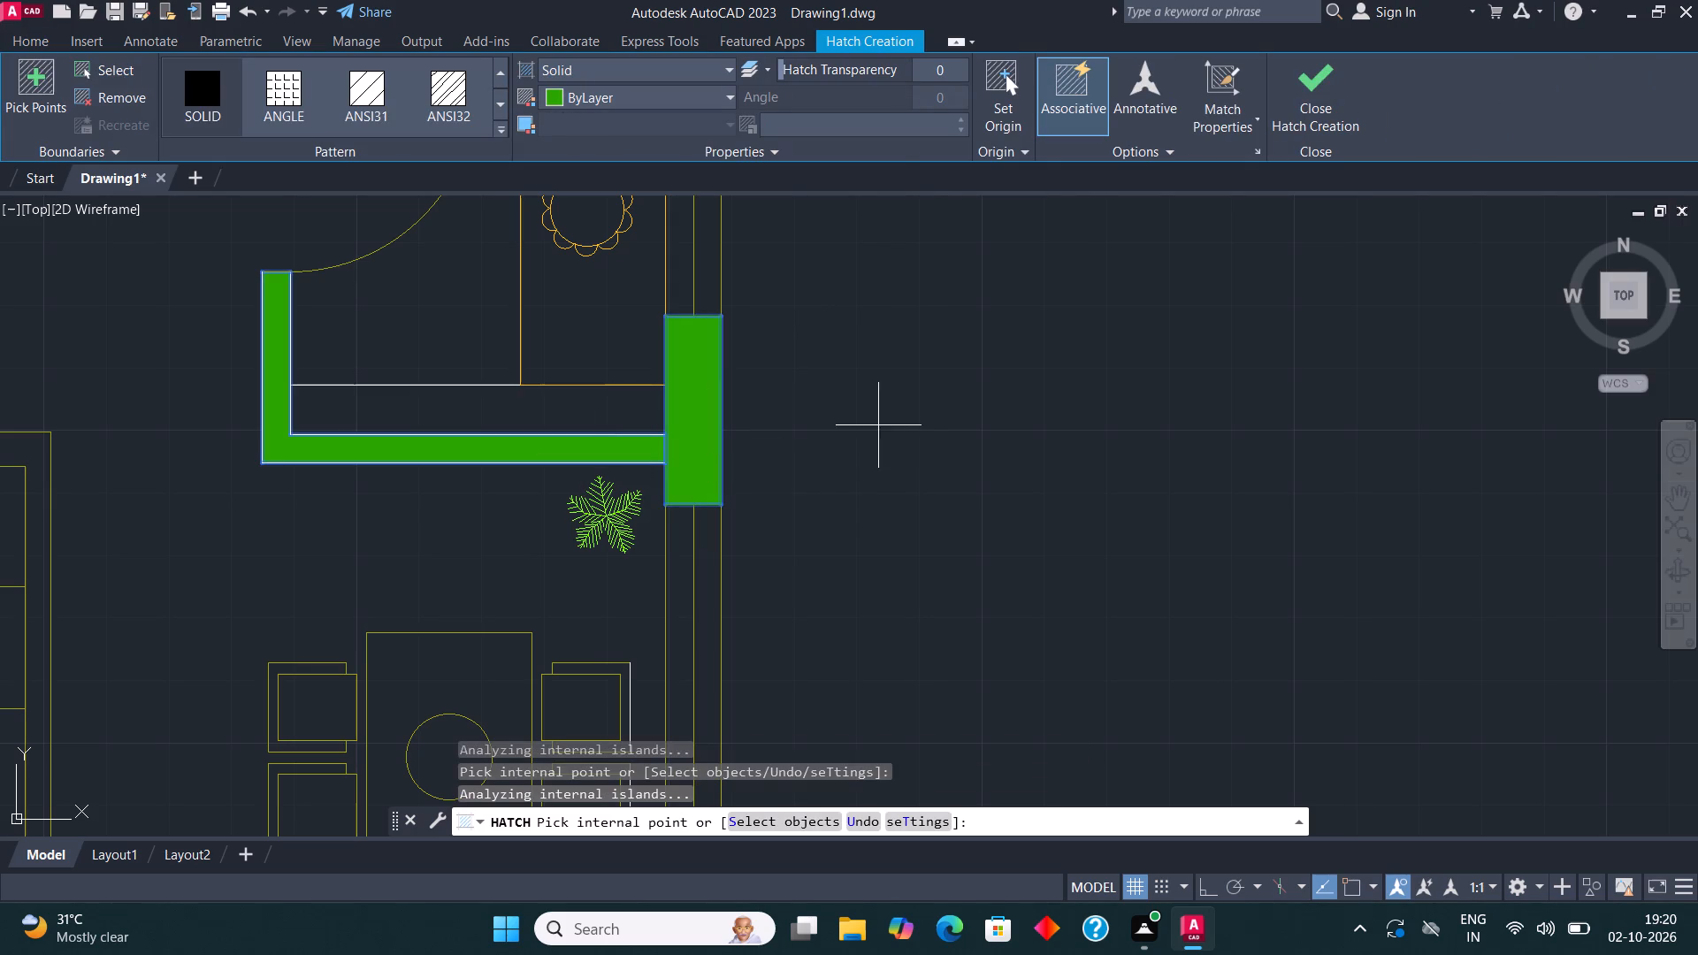
{"action": "scroll", "coordinate": [974, 453], "scroll_direction": "down", "scroll_amount": 3}
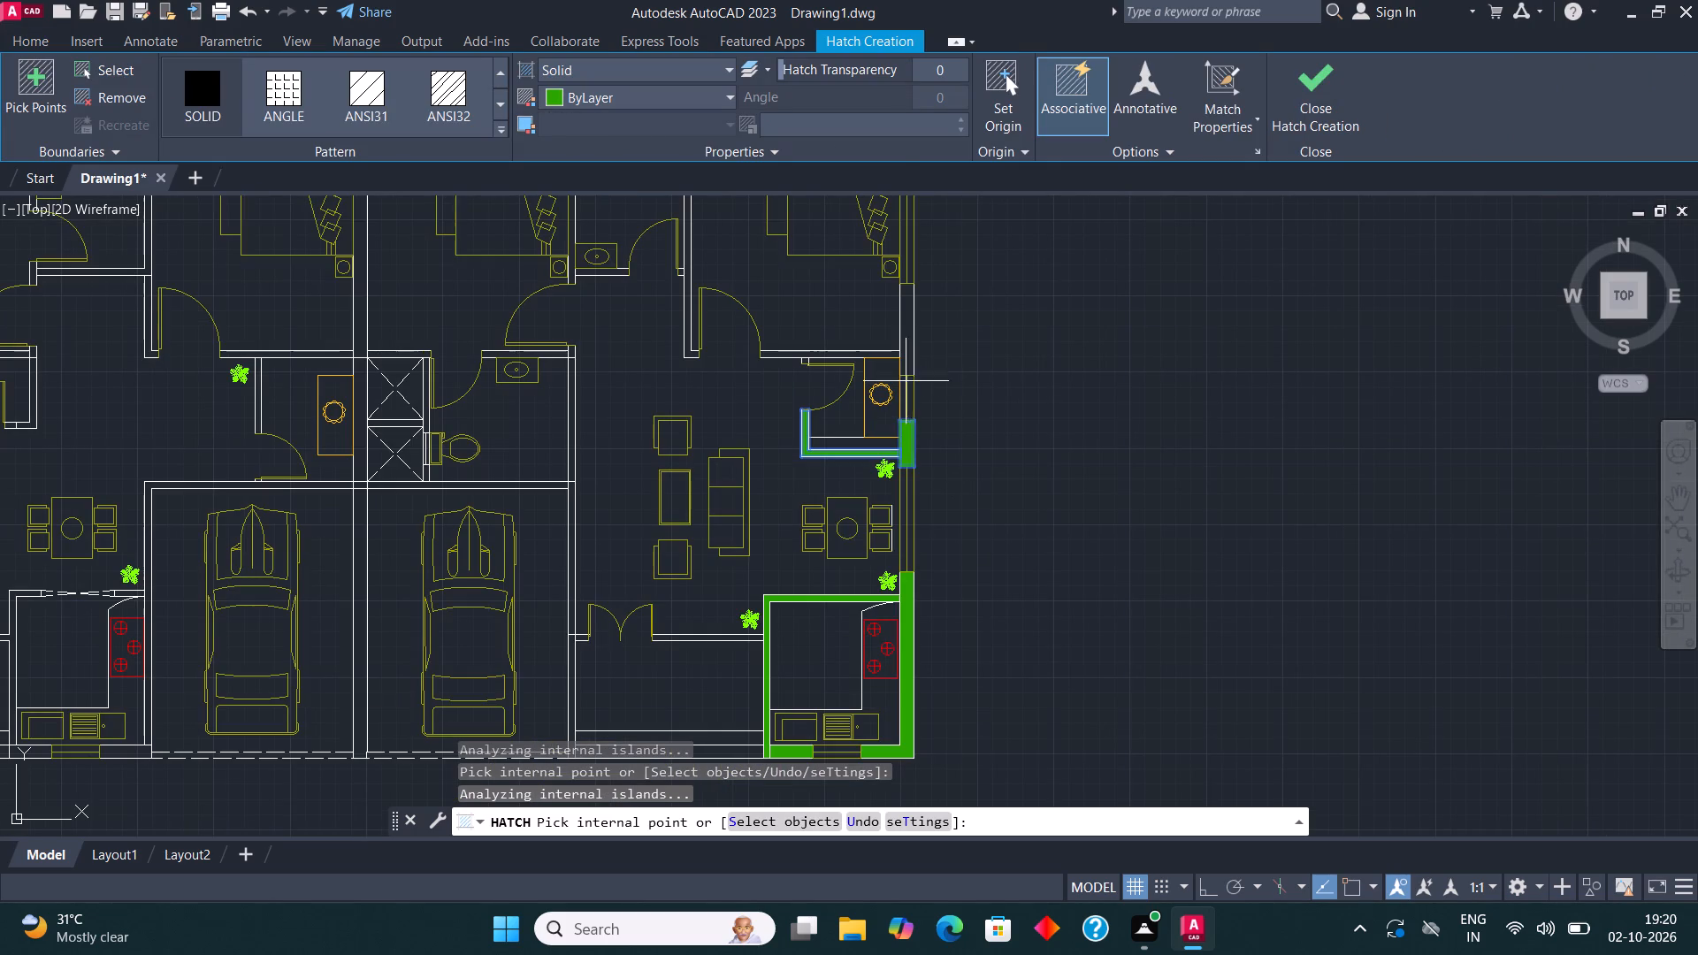
{"action": "scroll", "coordinate": [899, 340], "scroll_direction": "up", "scroll_amount": 3}
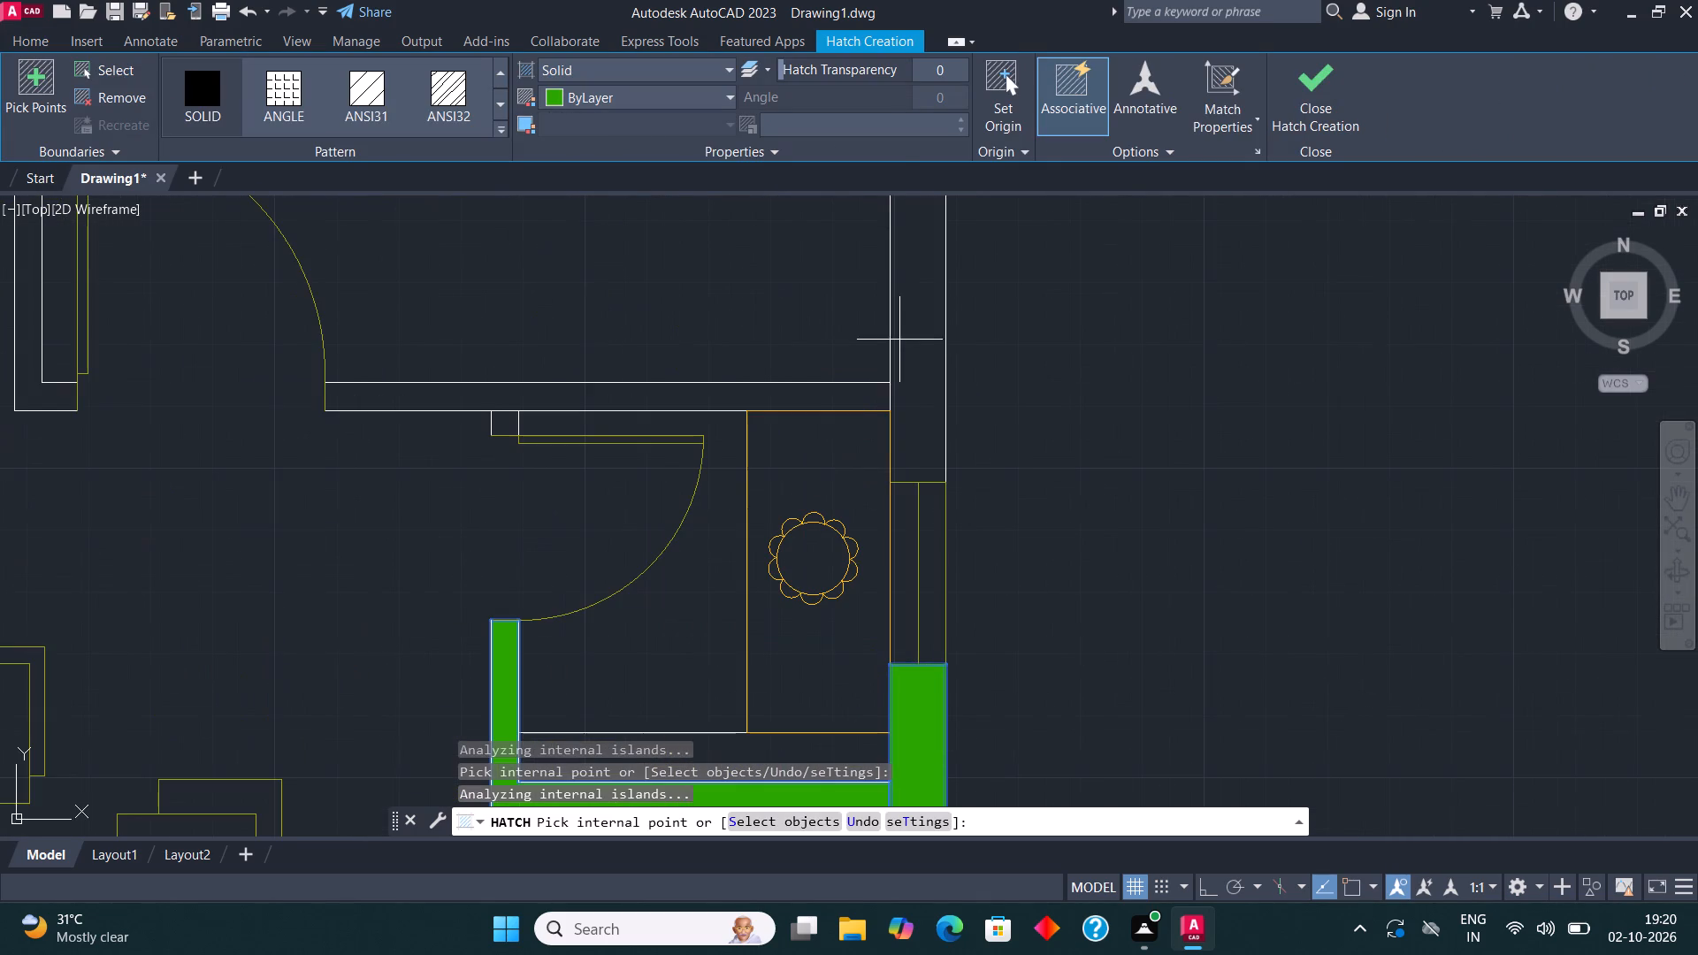
{"action": "left_click", "coordinate": [906, 355]}
{"action": "left_click", "coordinate": [755, 400]}
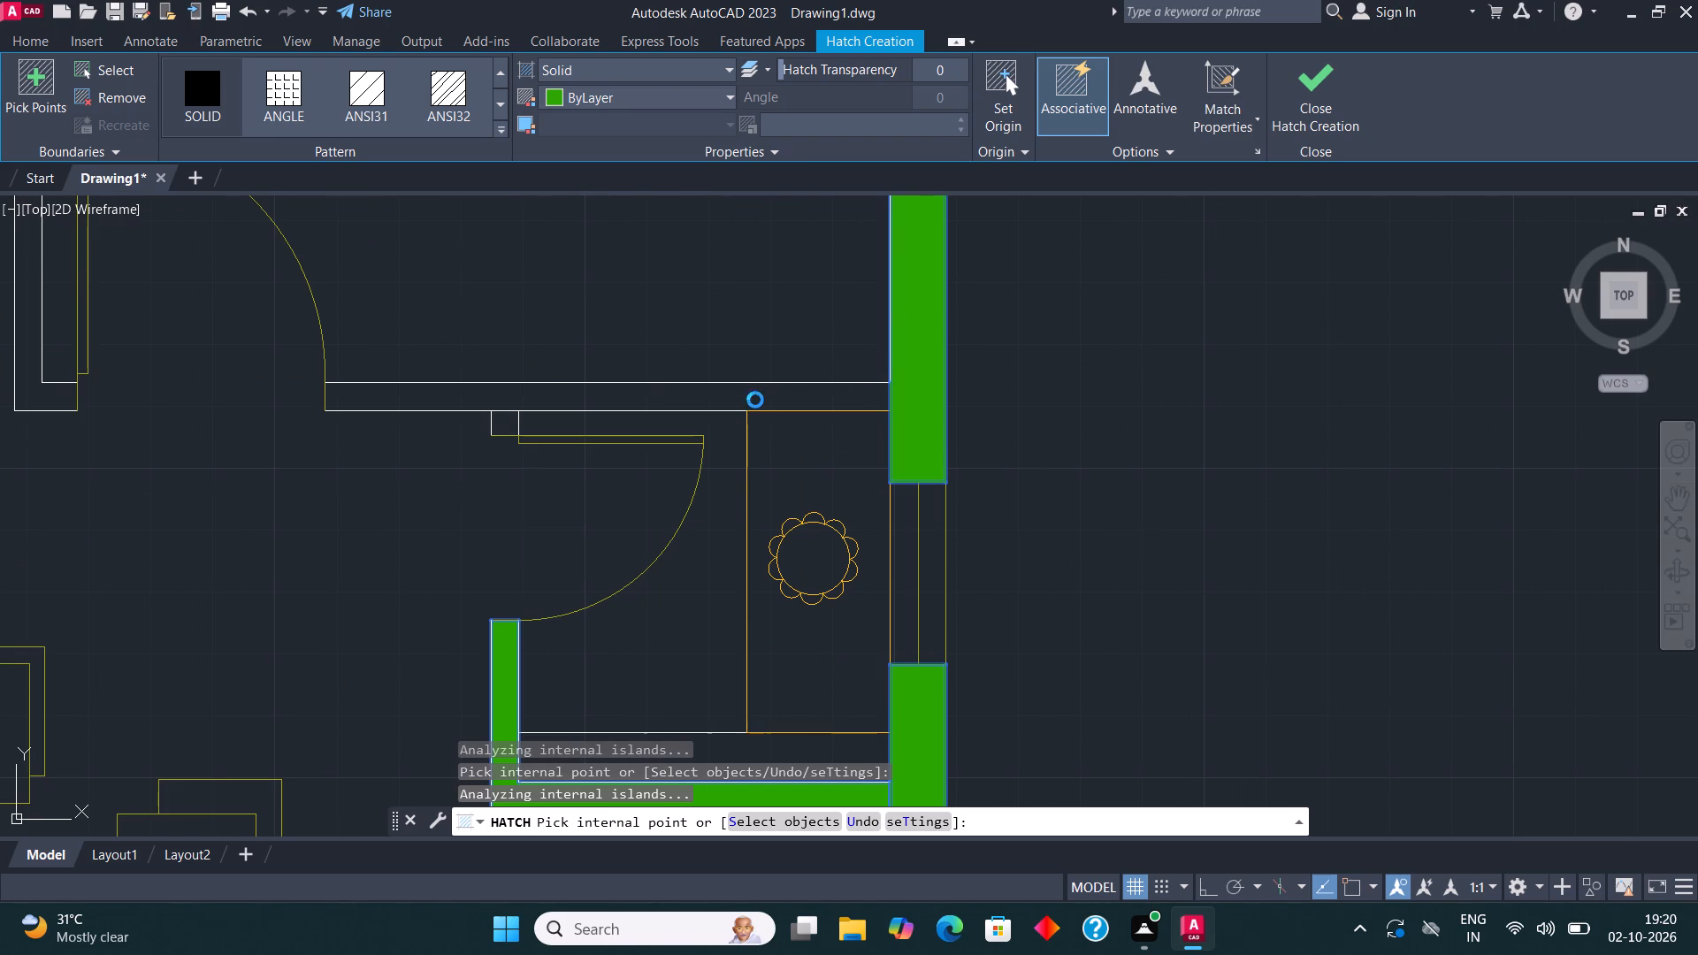
{"action": "left_click", "coordinate": [1080, 295]}
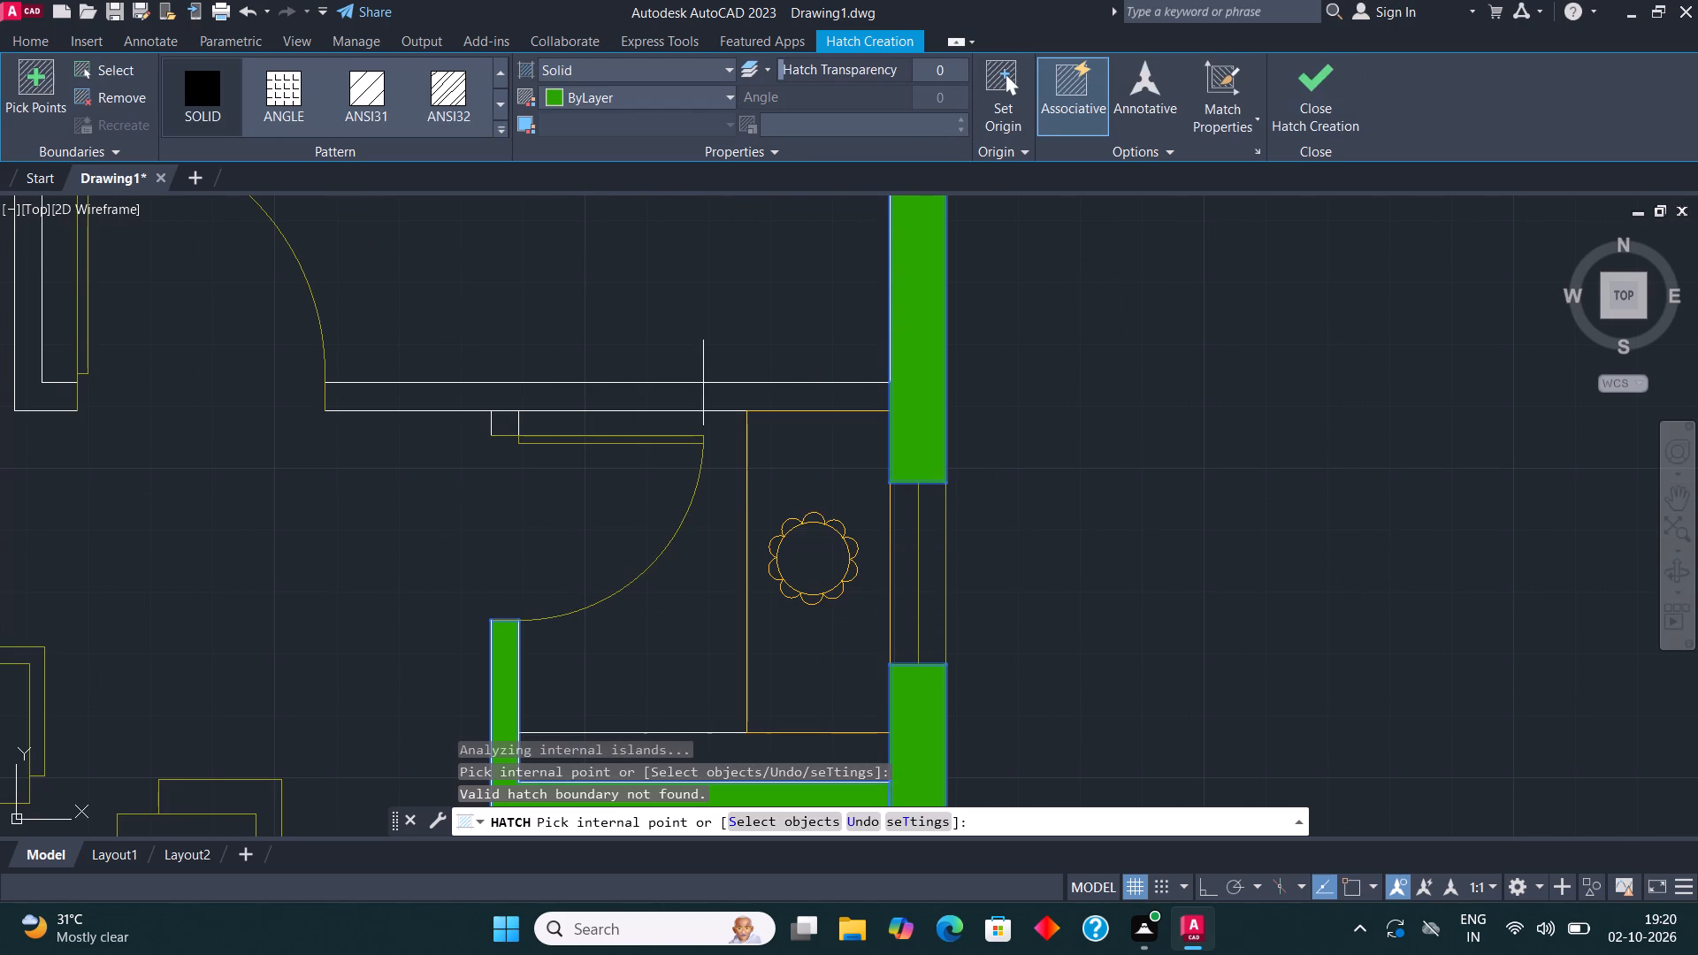
{"action": "left_click", "coordinate": [507, 427]}
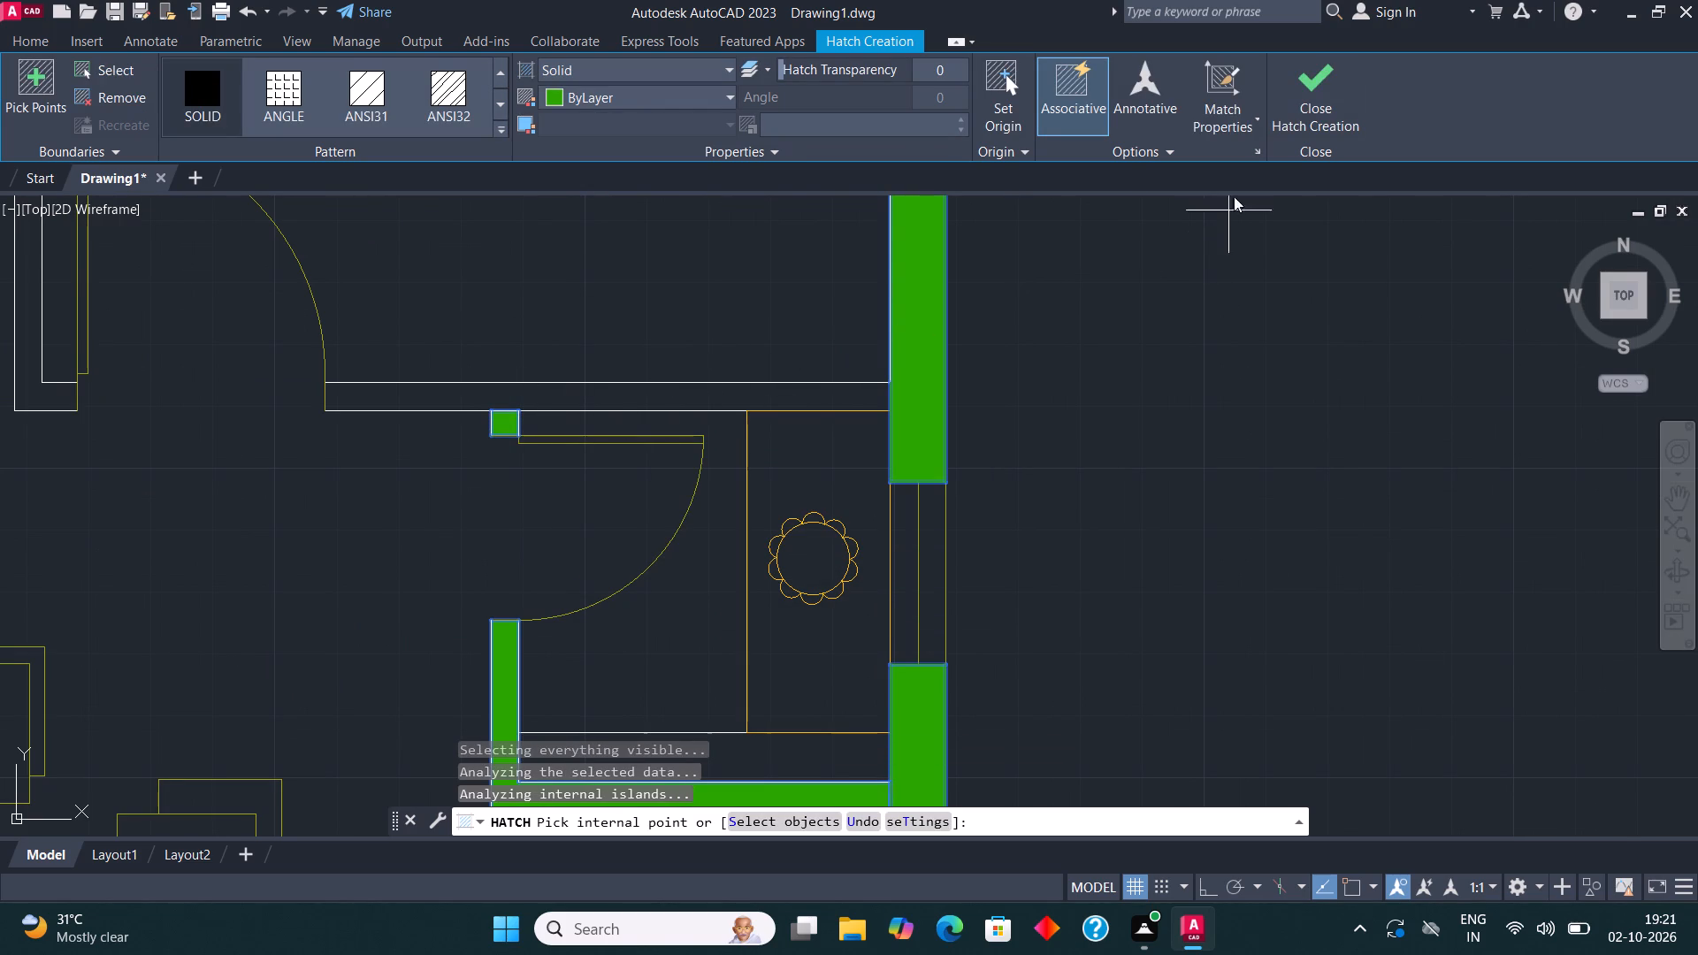
{"action": "left_click", "coordinate": [1301, 95]}
{"action": "middle_click_drag", "start_coordinate": [922, 319], "coordinate": [1018, 387]}
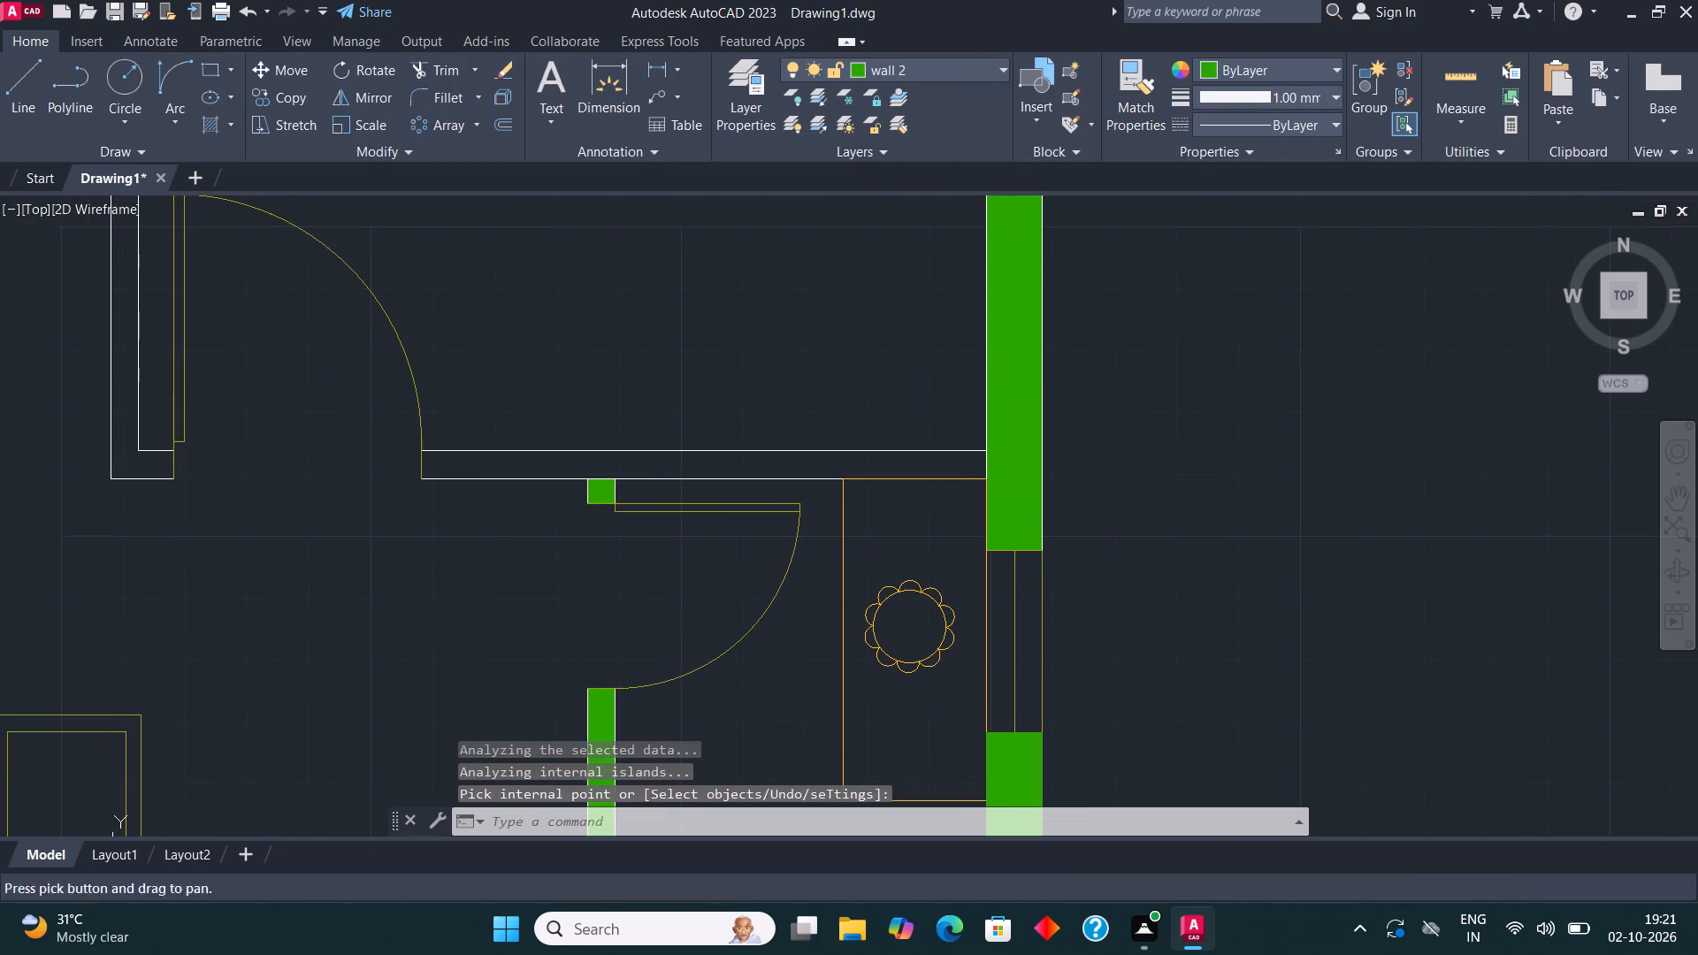
Outline the wall between the right unit's end bedroom and pooja room with a rectangle and fill it with solid hatch.
{"action": "left_click", "coordinate": [210, 70]}
{"action": "left_click", "coordinate": [414, 477]}
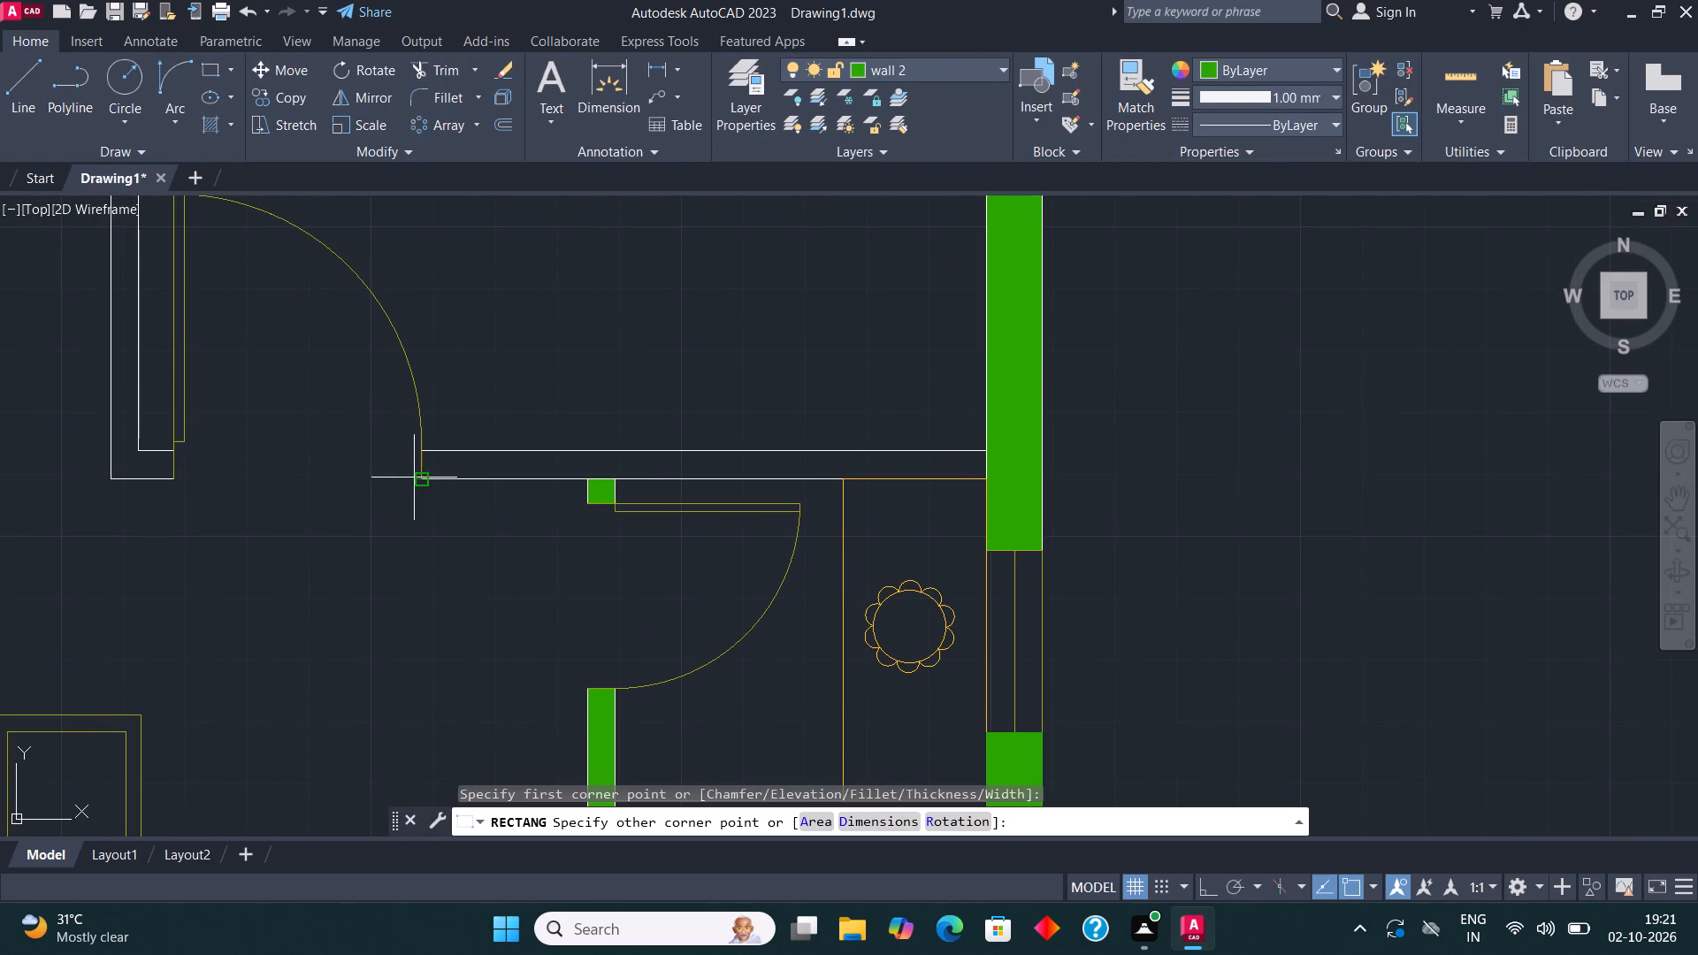
{"action": "left_click", "coordinate": [984, 448]}
{"action": "middle_click_drag", "start_coordinate": [738, 388], "coordinate": [738, 472]}
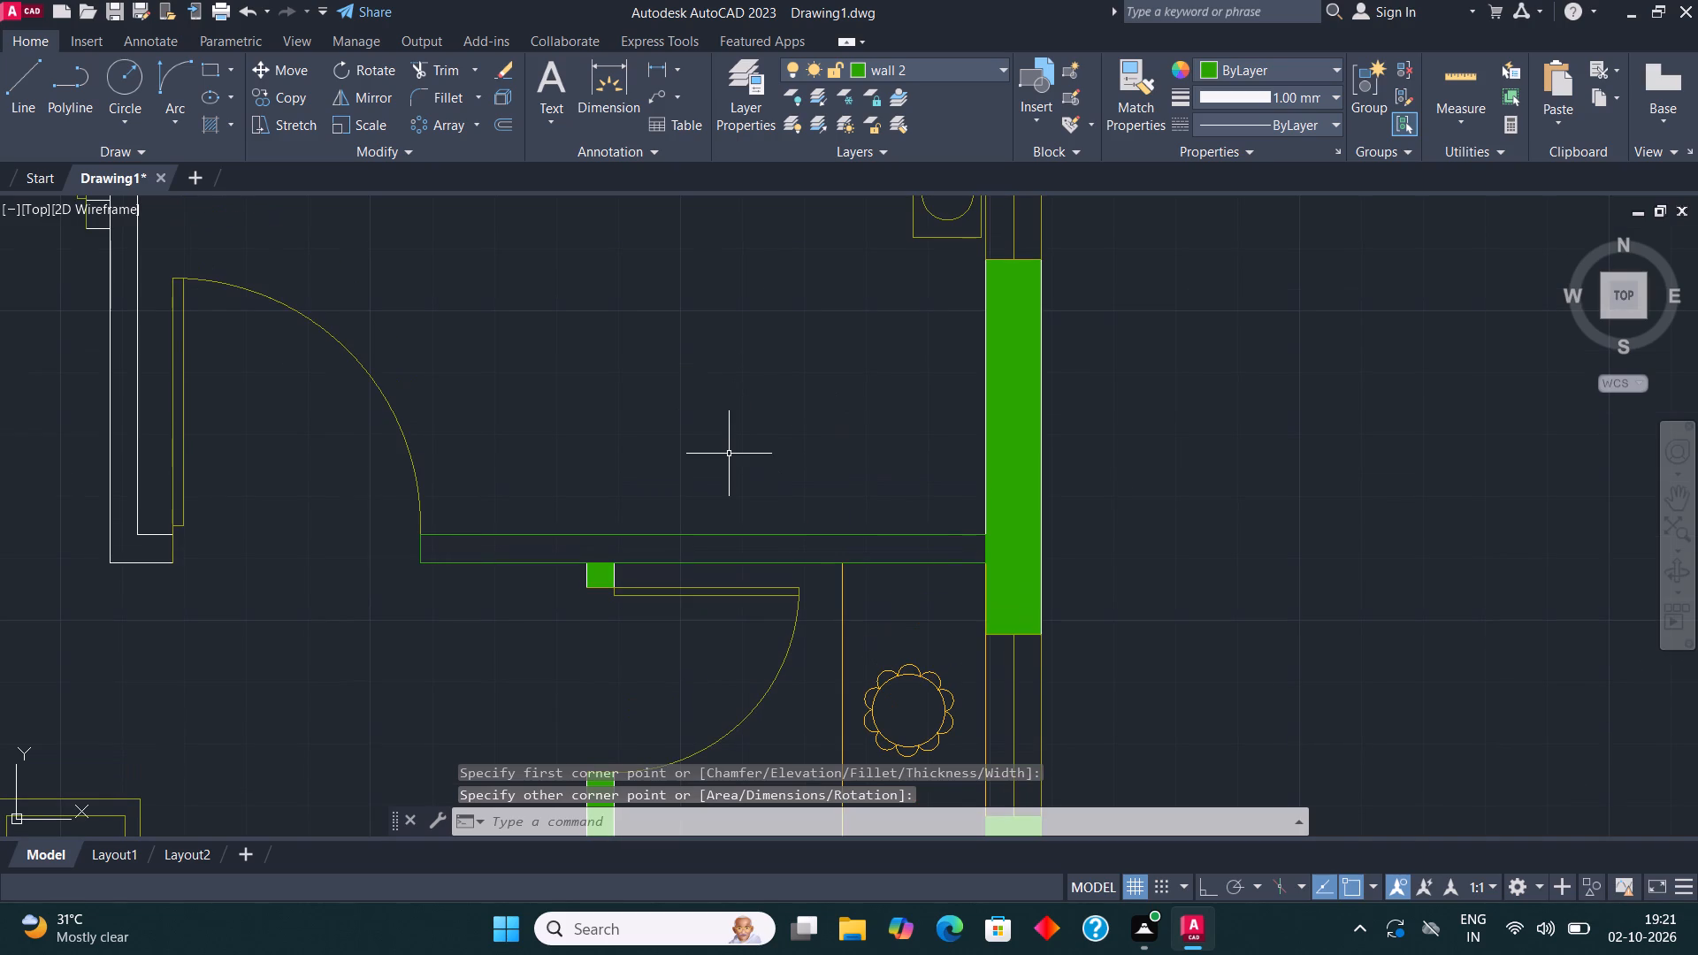
{"action": "key", "text": "h"}
{"action": "key", "text": "Return"}
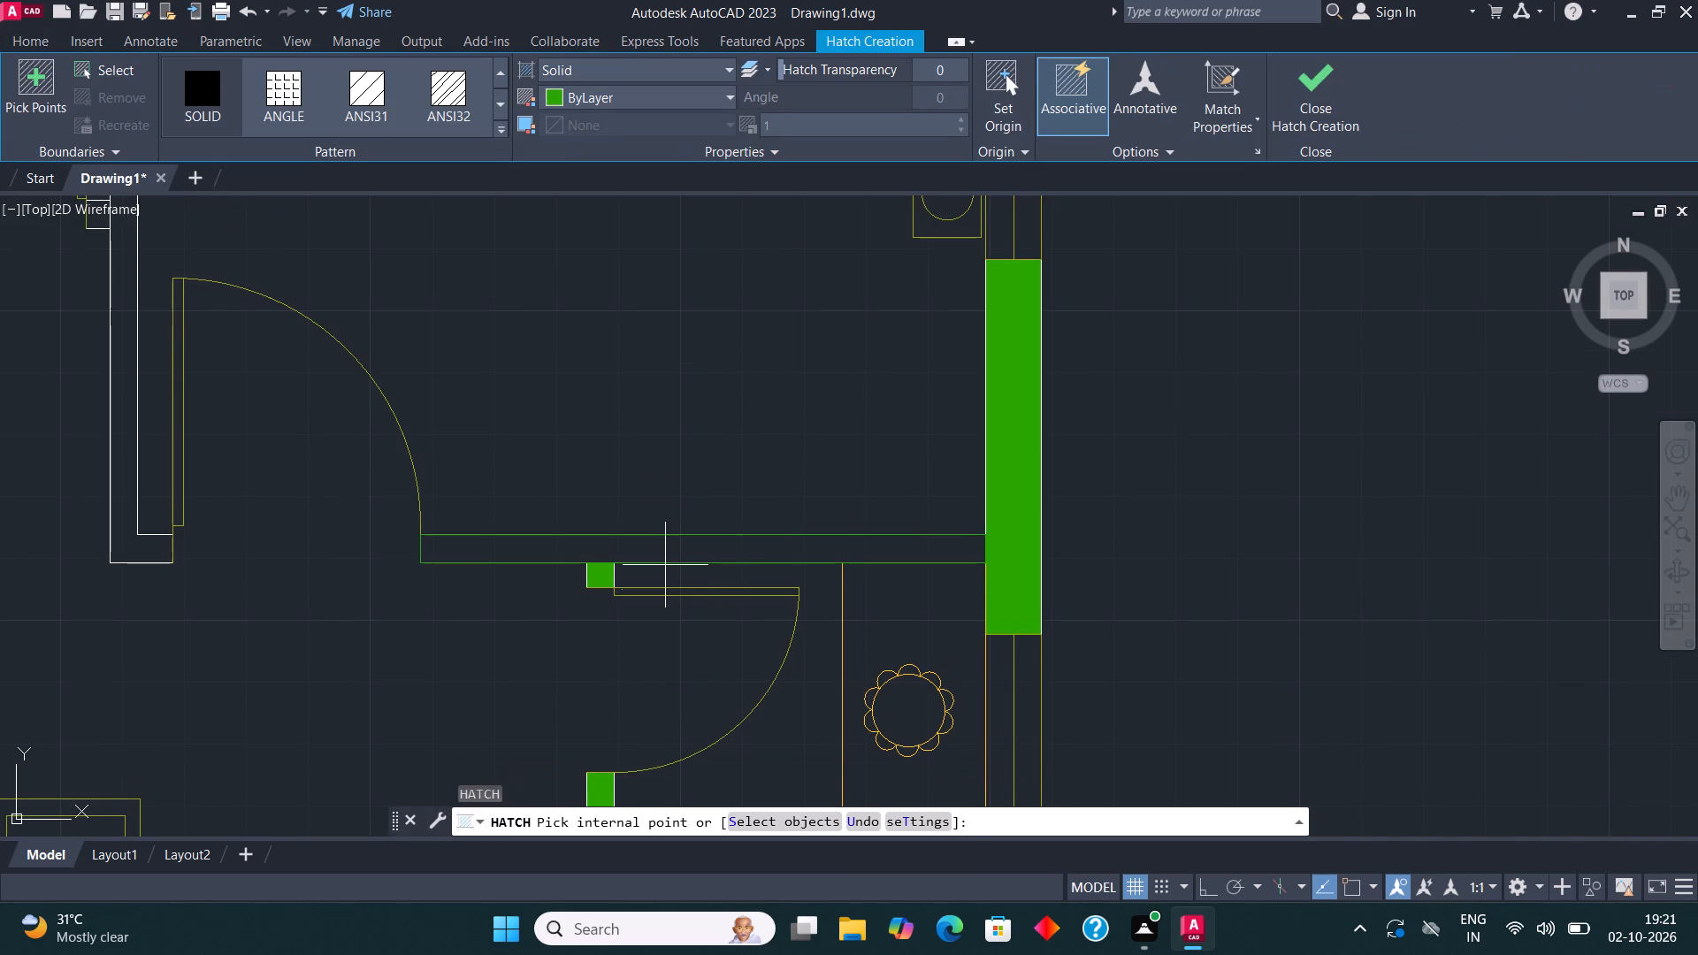
{"action": "left_click", "coordinate": [668, 550]}
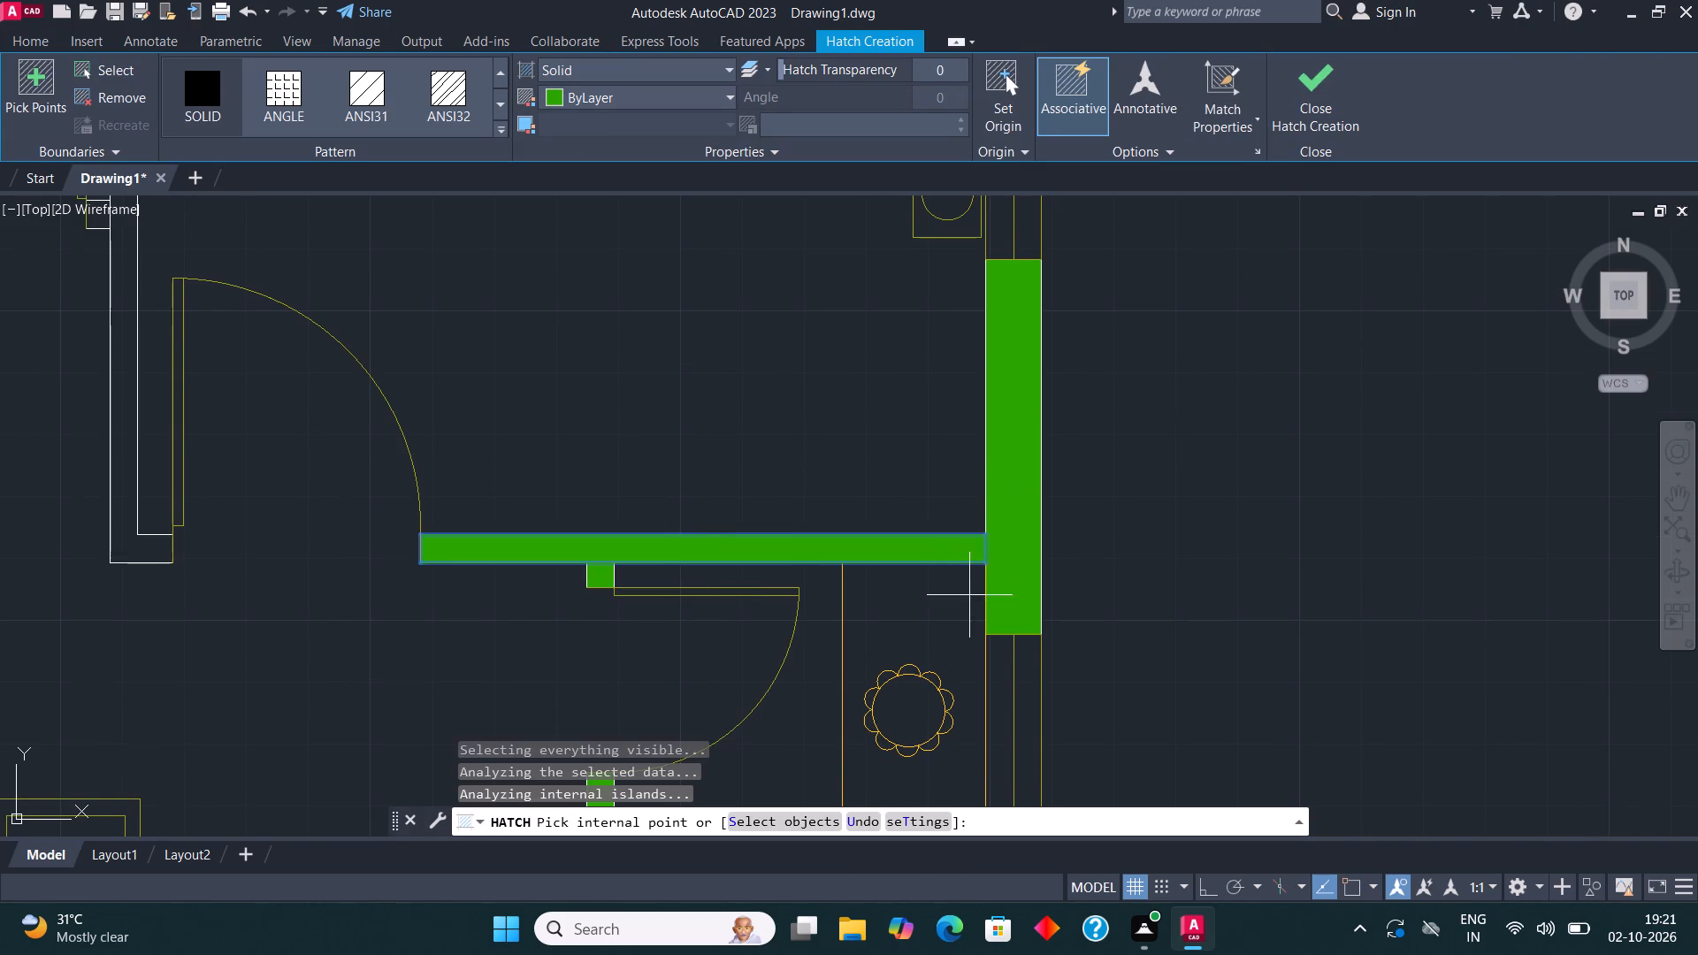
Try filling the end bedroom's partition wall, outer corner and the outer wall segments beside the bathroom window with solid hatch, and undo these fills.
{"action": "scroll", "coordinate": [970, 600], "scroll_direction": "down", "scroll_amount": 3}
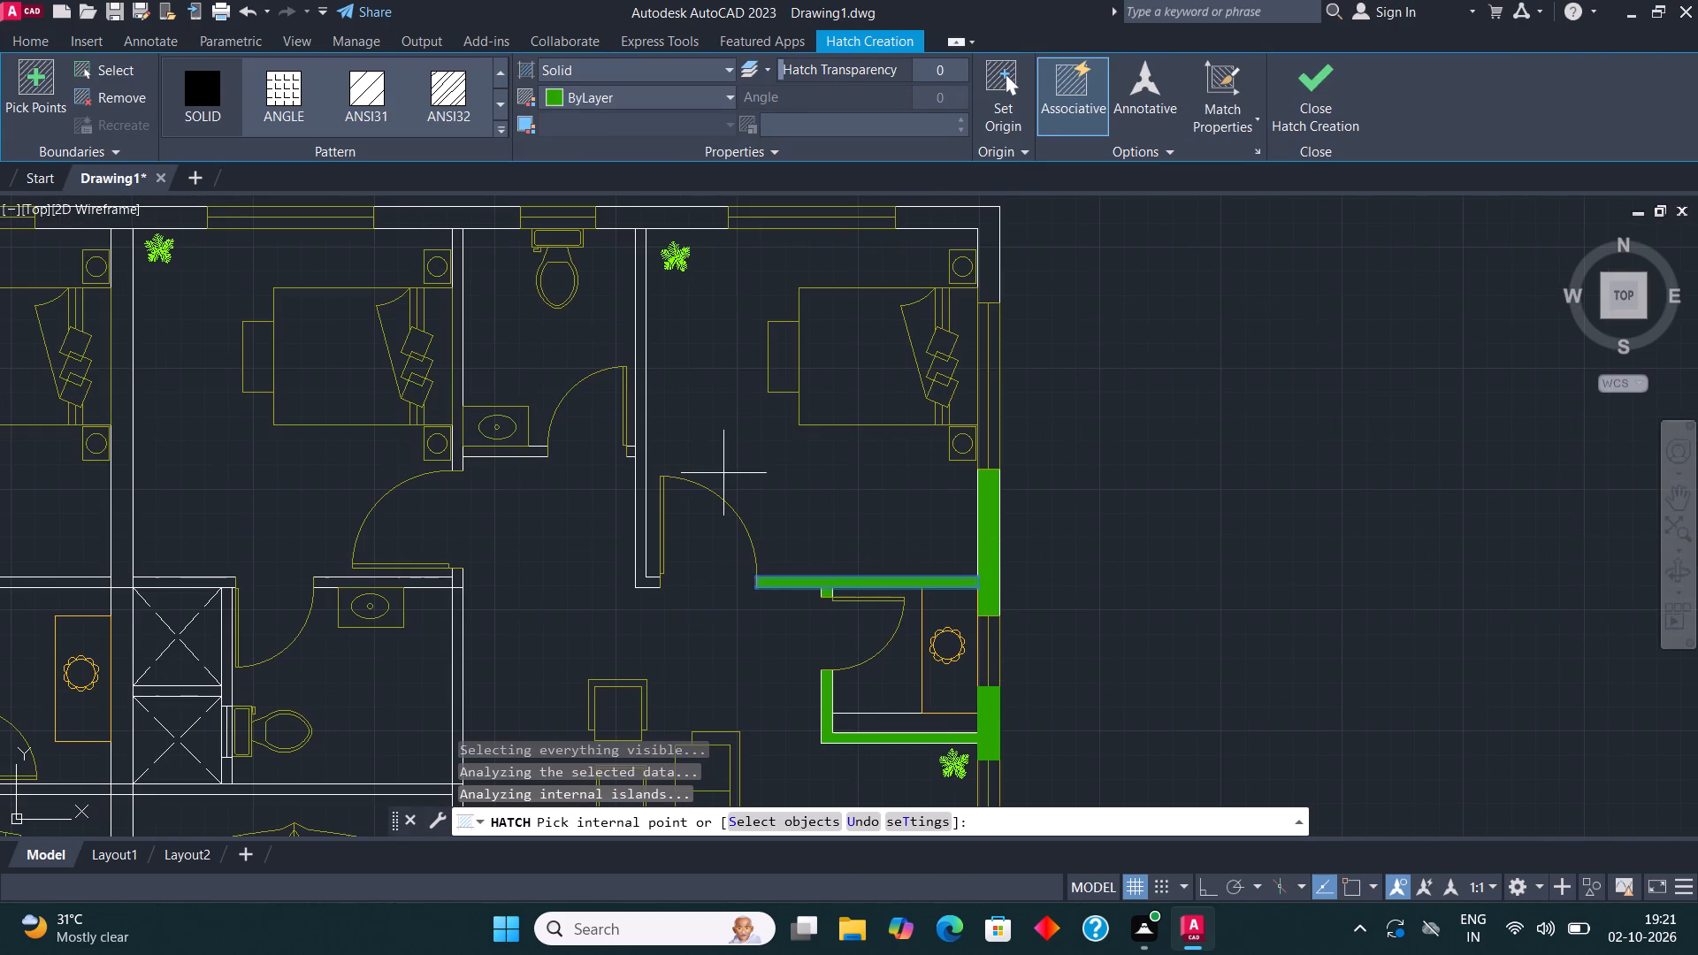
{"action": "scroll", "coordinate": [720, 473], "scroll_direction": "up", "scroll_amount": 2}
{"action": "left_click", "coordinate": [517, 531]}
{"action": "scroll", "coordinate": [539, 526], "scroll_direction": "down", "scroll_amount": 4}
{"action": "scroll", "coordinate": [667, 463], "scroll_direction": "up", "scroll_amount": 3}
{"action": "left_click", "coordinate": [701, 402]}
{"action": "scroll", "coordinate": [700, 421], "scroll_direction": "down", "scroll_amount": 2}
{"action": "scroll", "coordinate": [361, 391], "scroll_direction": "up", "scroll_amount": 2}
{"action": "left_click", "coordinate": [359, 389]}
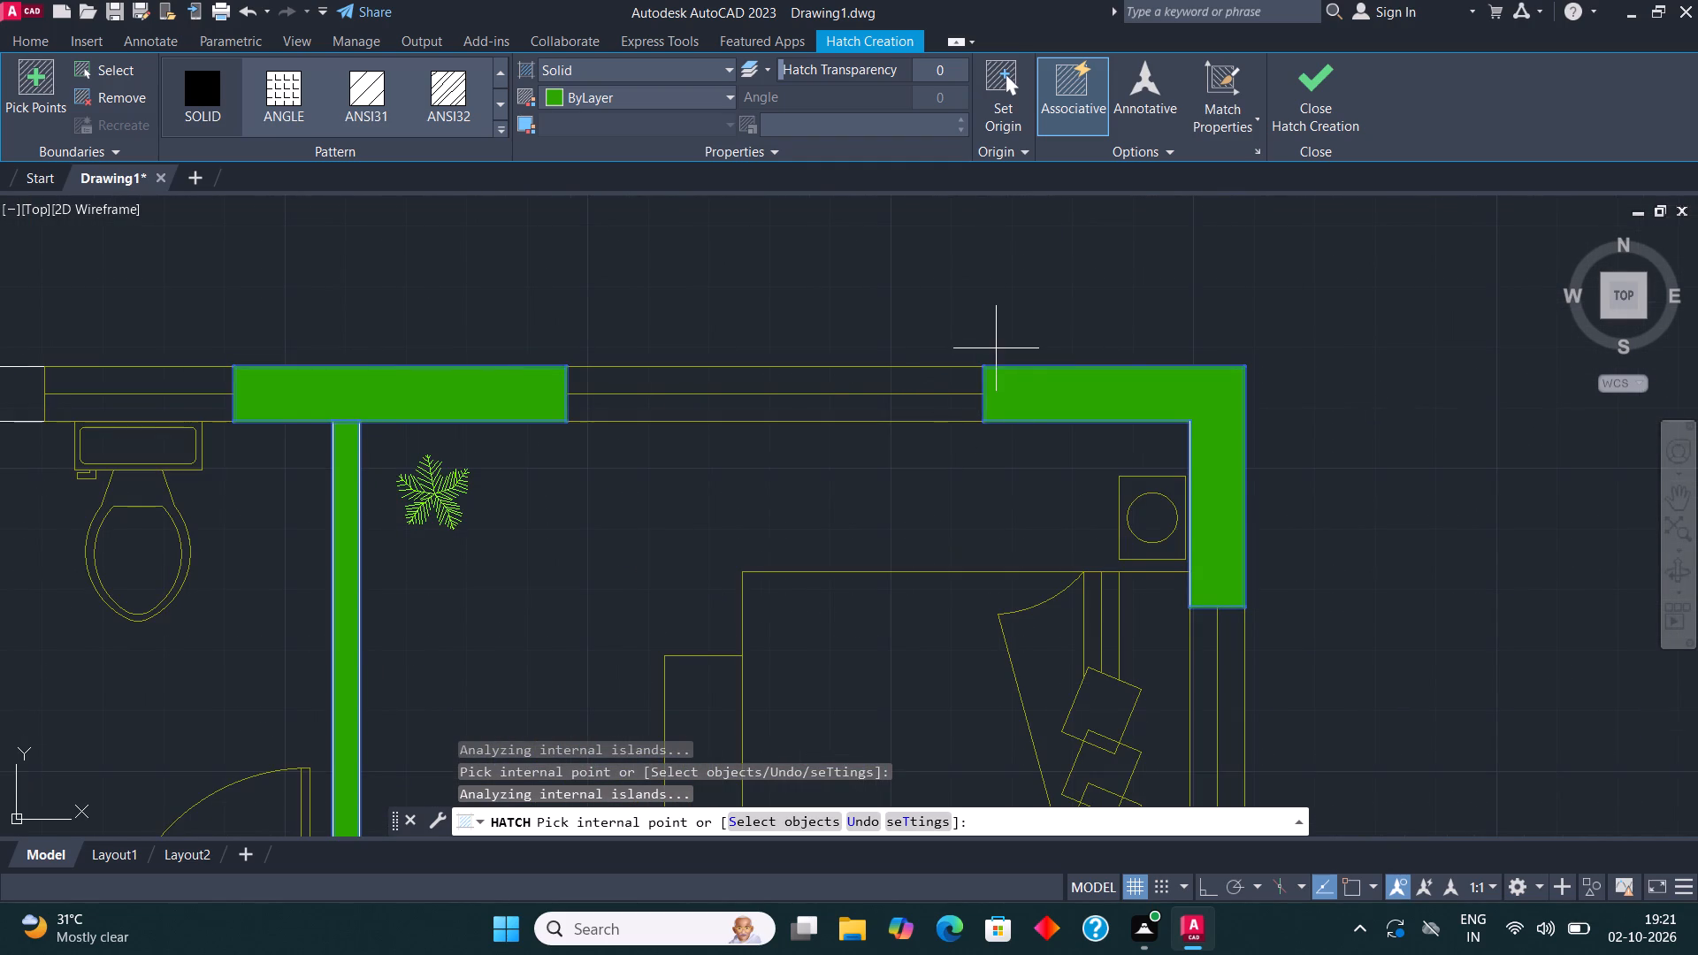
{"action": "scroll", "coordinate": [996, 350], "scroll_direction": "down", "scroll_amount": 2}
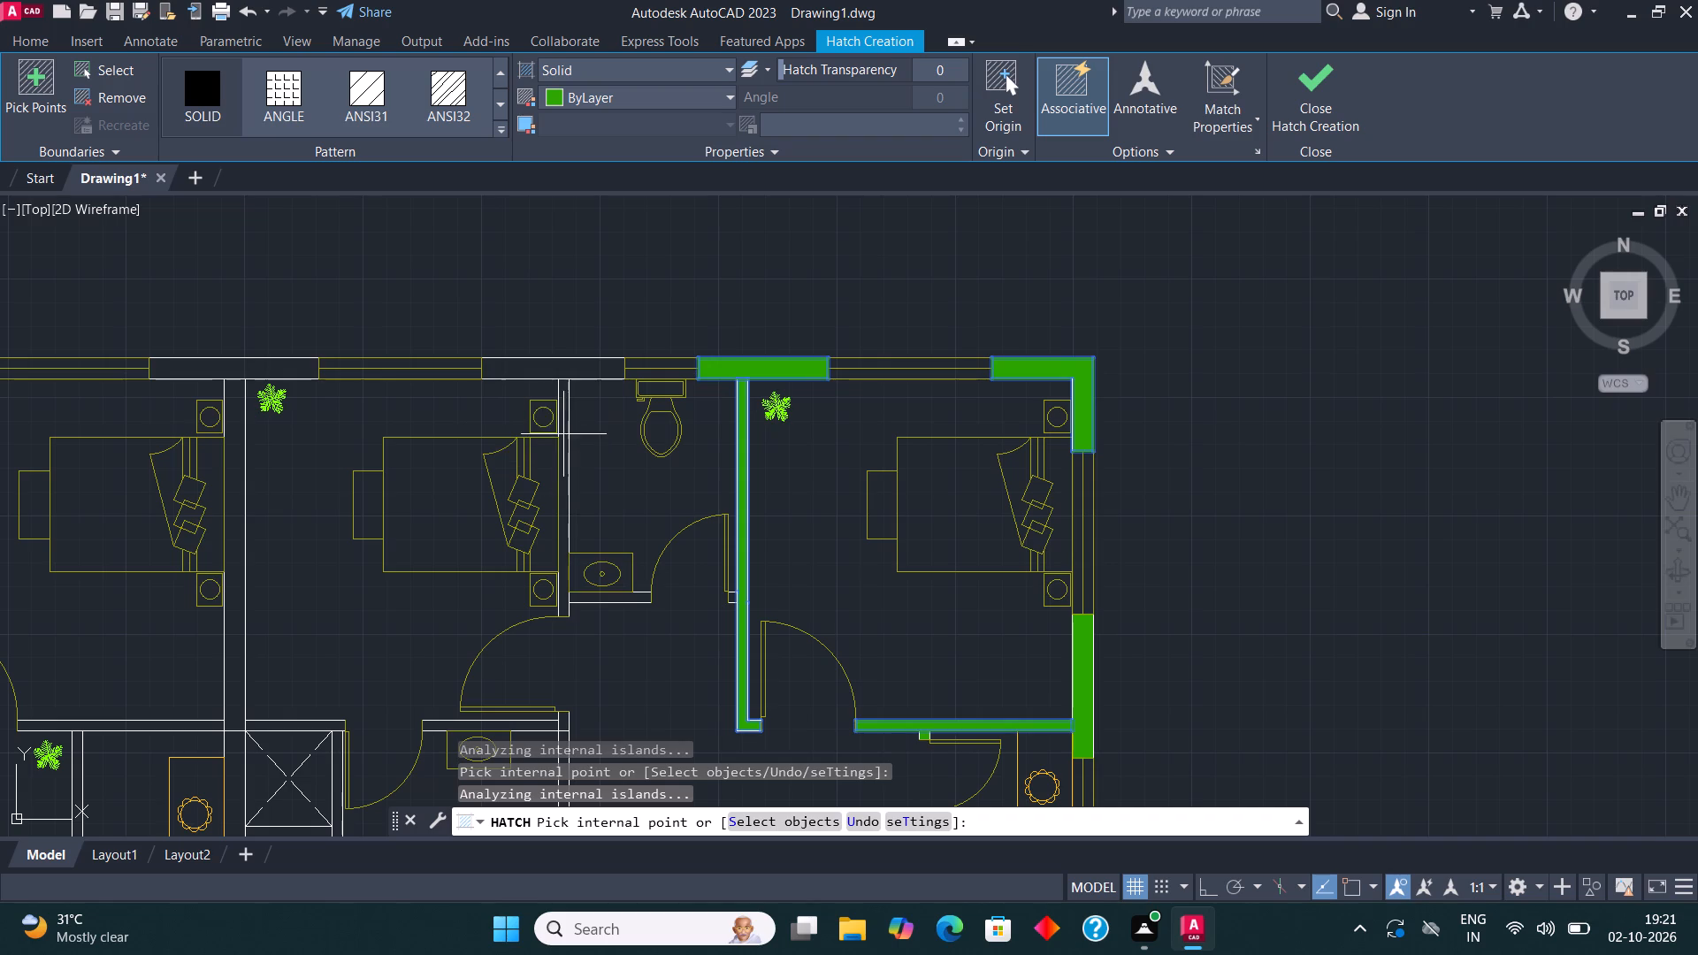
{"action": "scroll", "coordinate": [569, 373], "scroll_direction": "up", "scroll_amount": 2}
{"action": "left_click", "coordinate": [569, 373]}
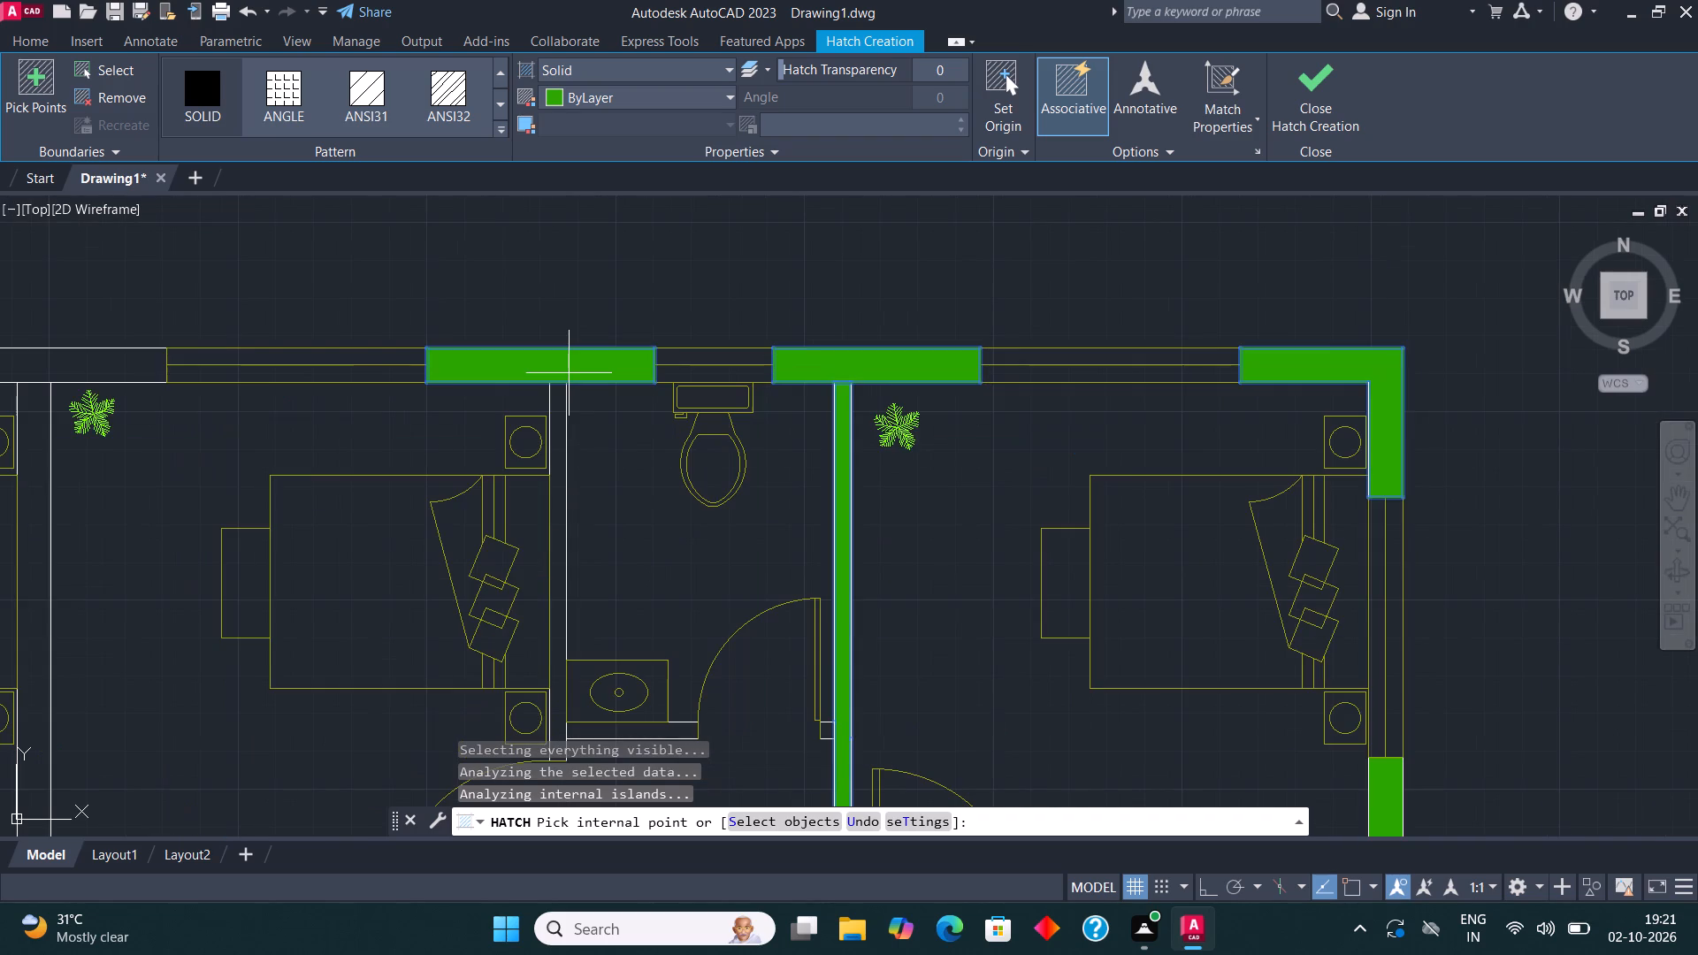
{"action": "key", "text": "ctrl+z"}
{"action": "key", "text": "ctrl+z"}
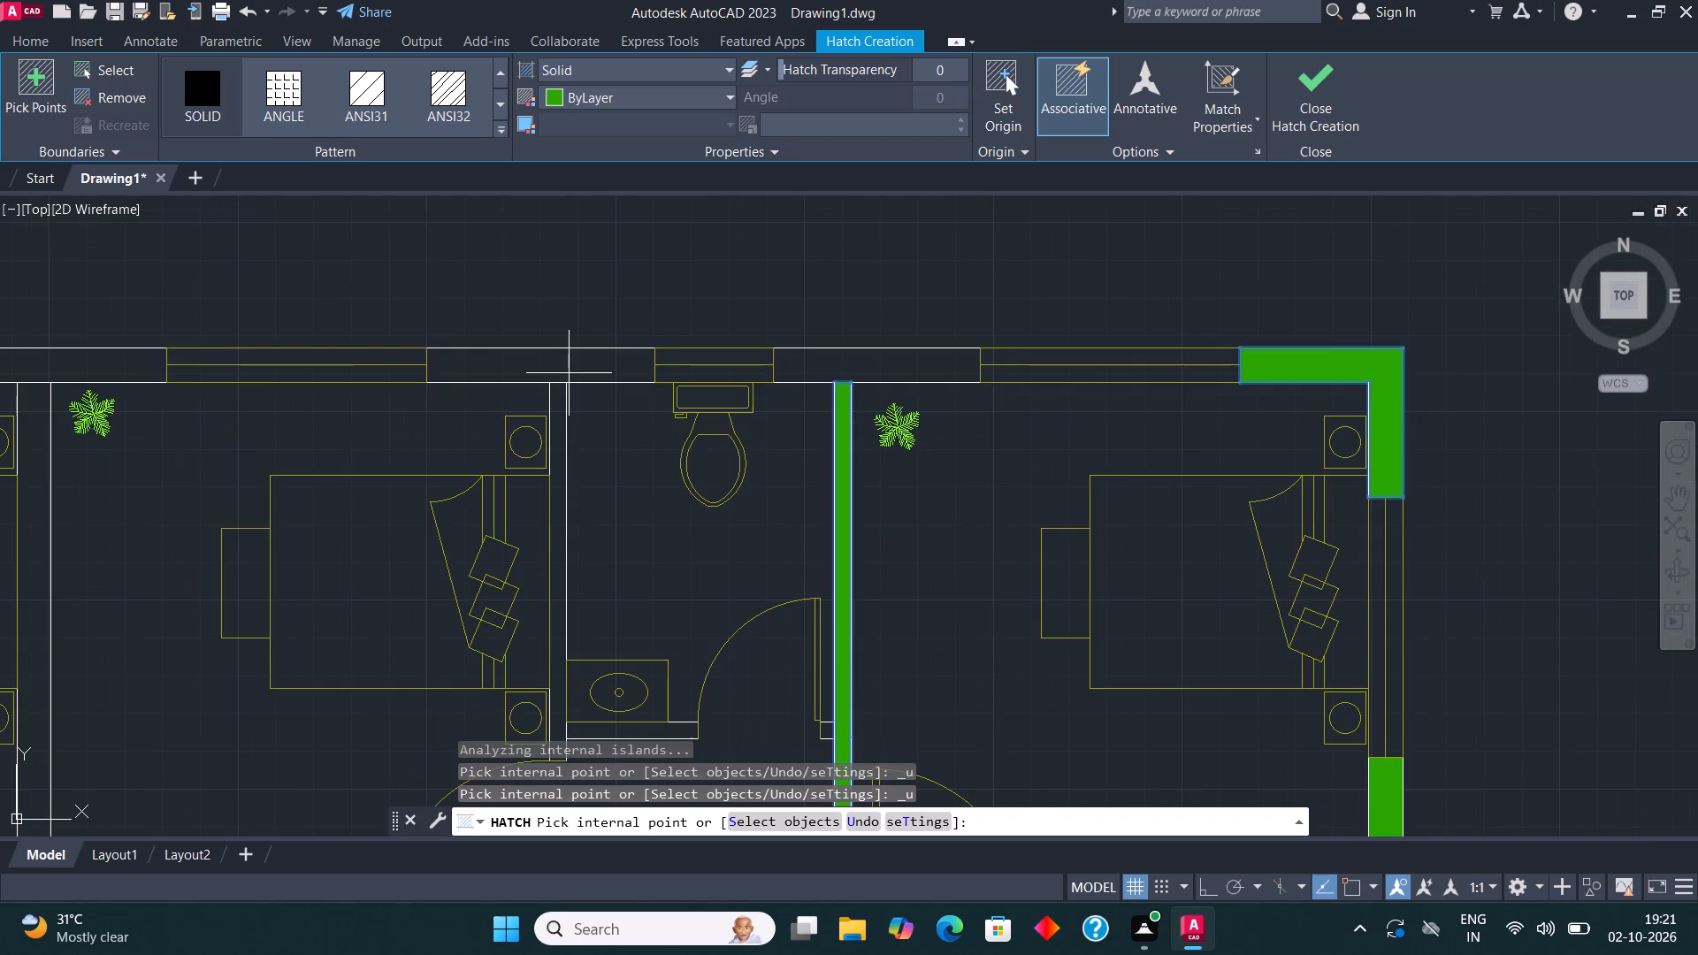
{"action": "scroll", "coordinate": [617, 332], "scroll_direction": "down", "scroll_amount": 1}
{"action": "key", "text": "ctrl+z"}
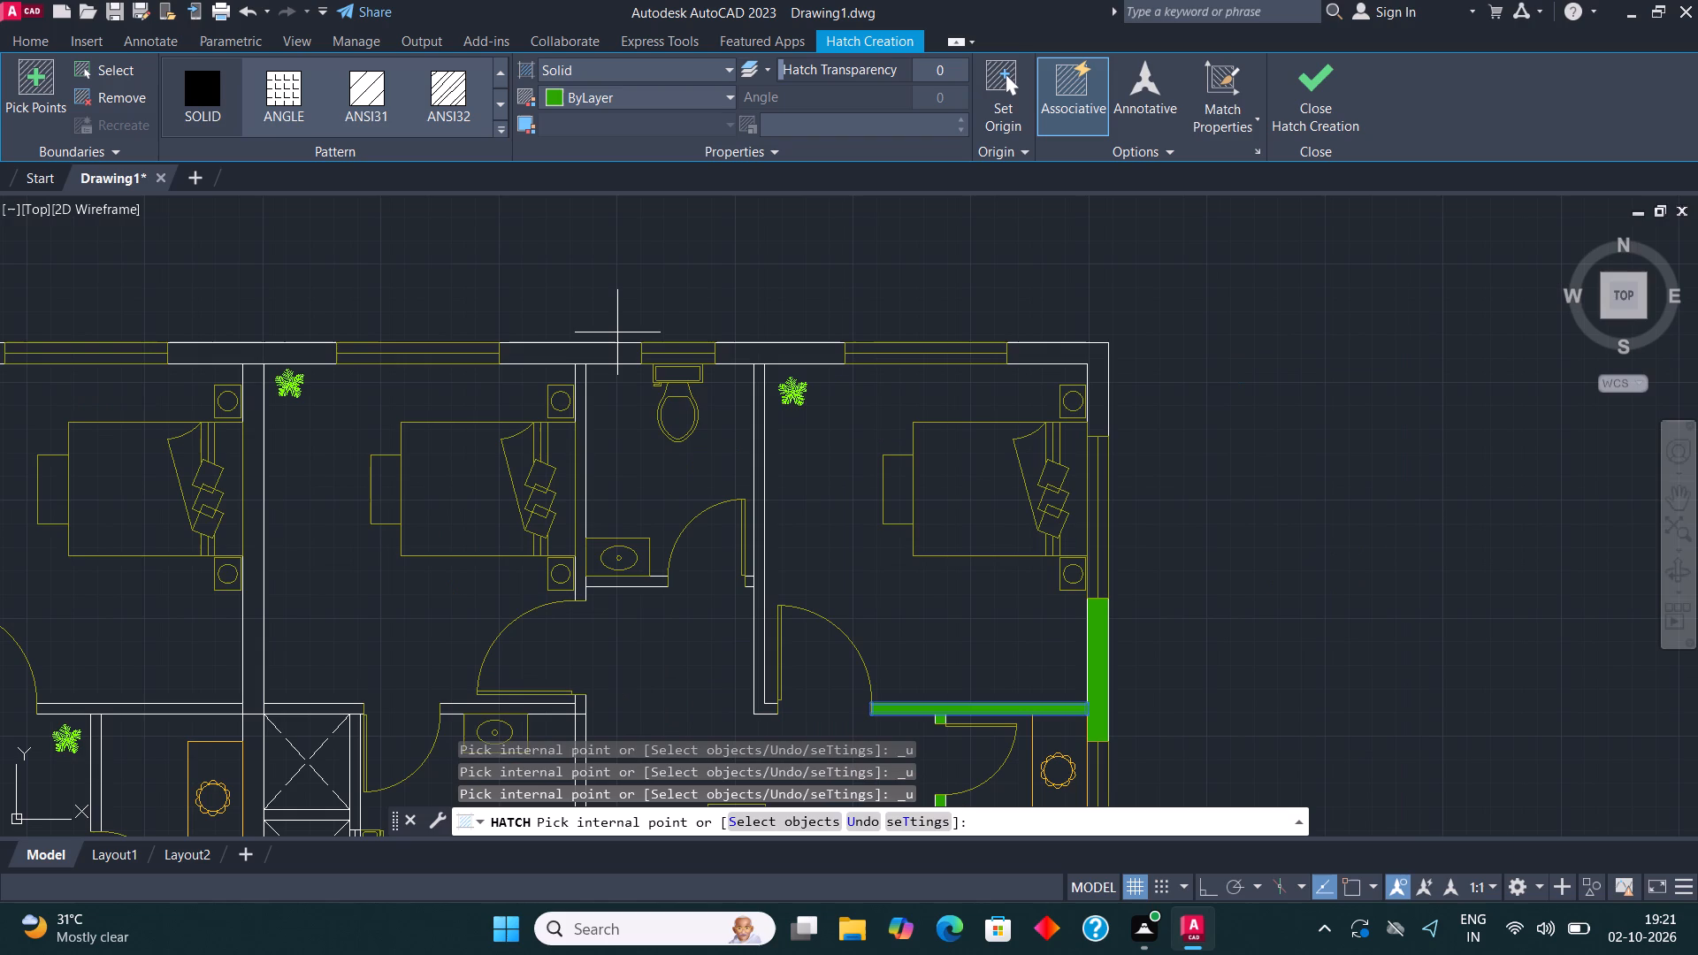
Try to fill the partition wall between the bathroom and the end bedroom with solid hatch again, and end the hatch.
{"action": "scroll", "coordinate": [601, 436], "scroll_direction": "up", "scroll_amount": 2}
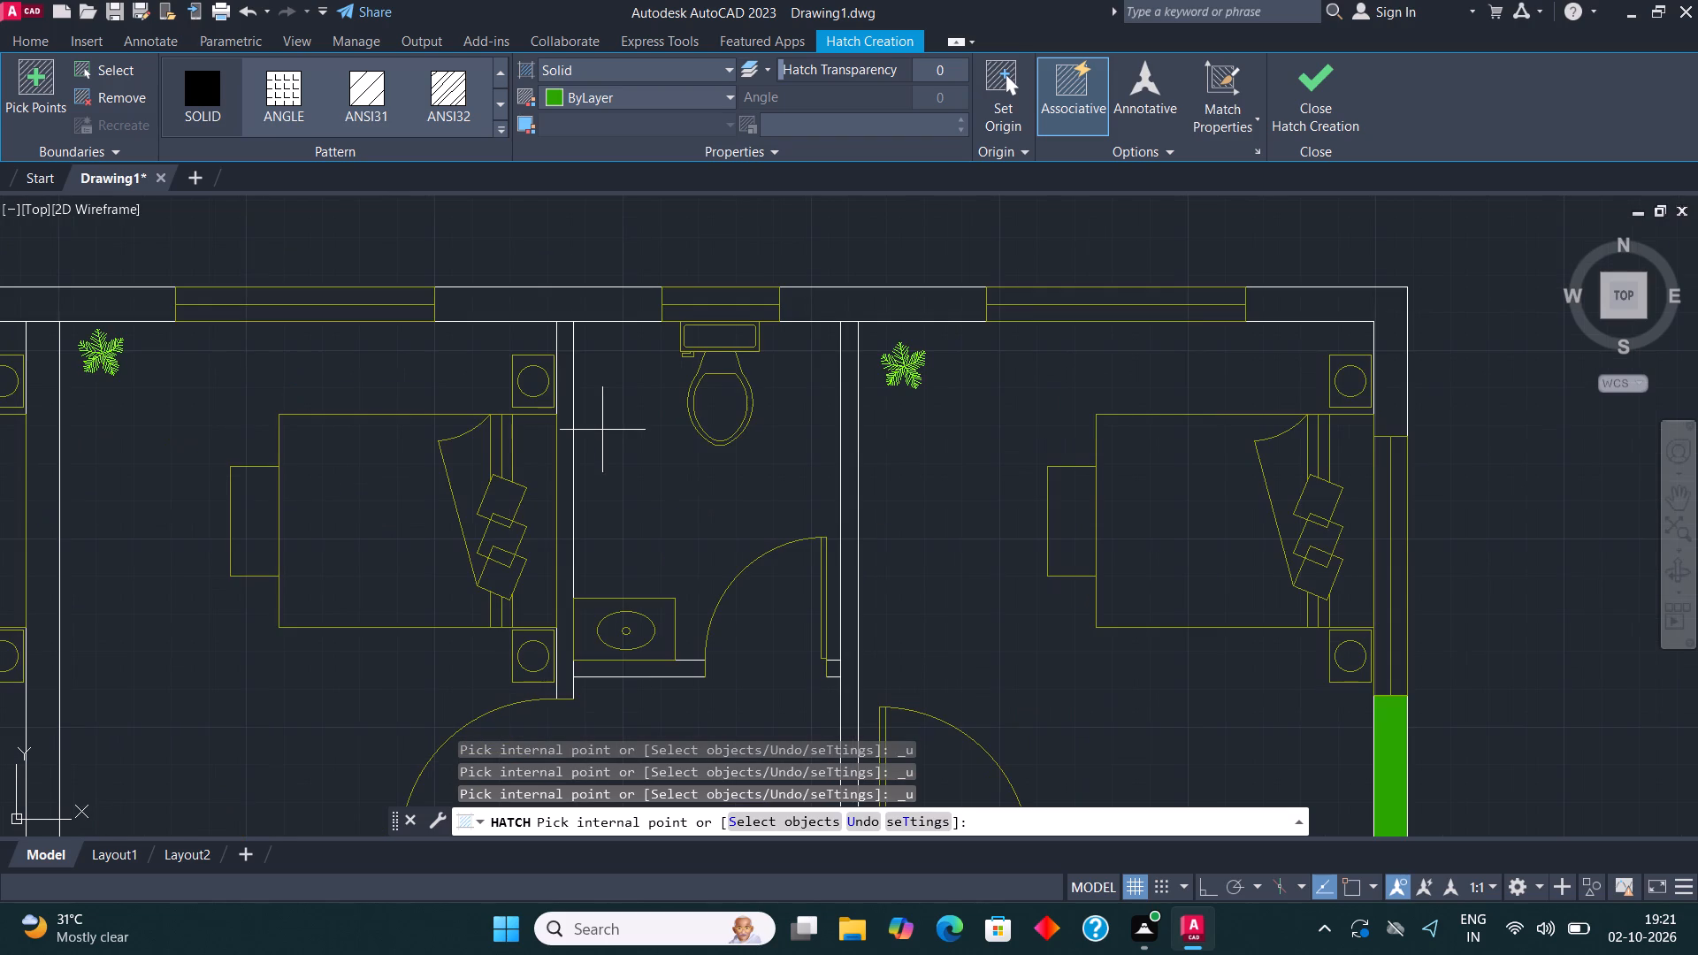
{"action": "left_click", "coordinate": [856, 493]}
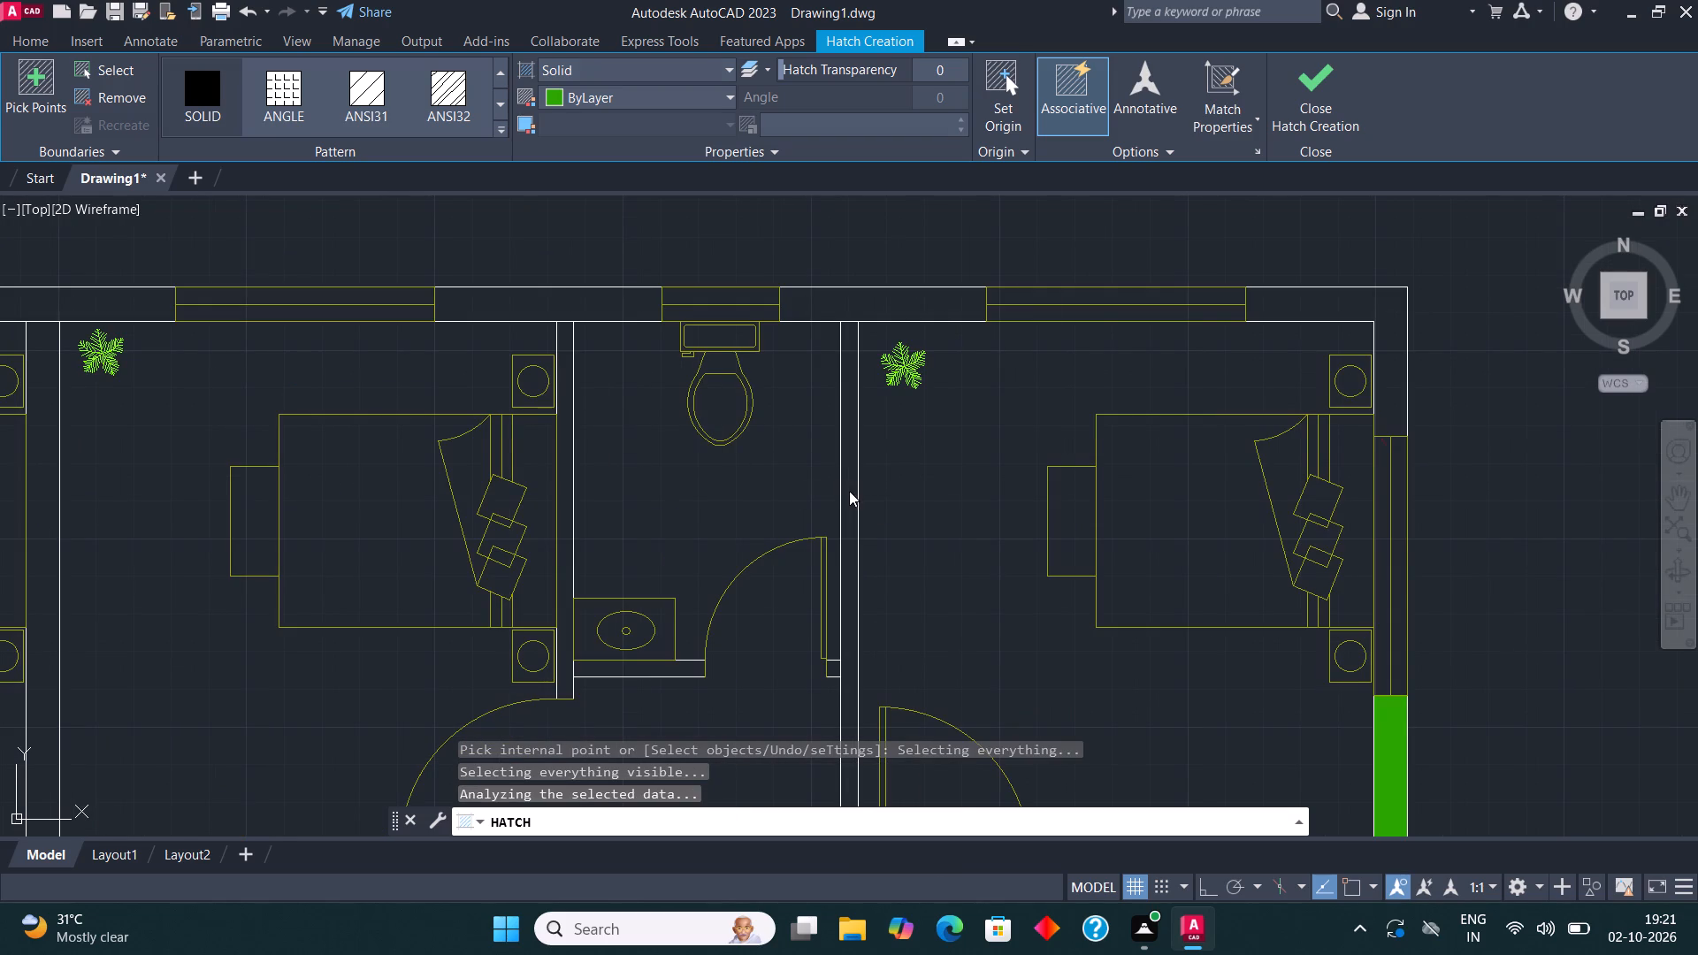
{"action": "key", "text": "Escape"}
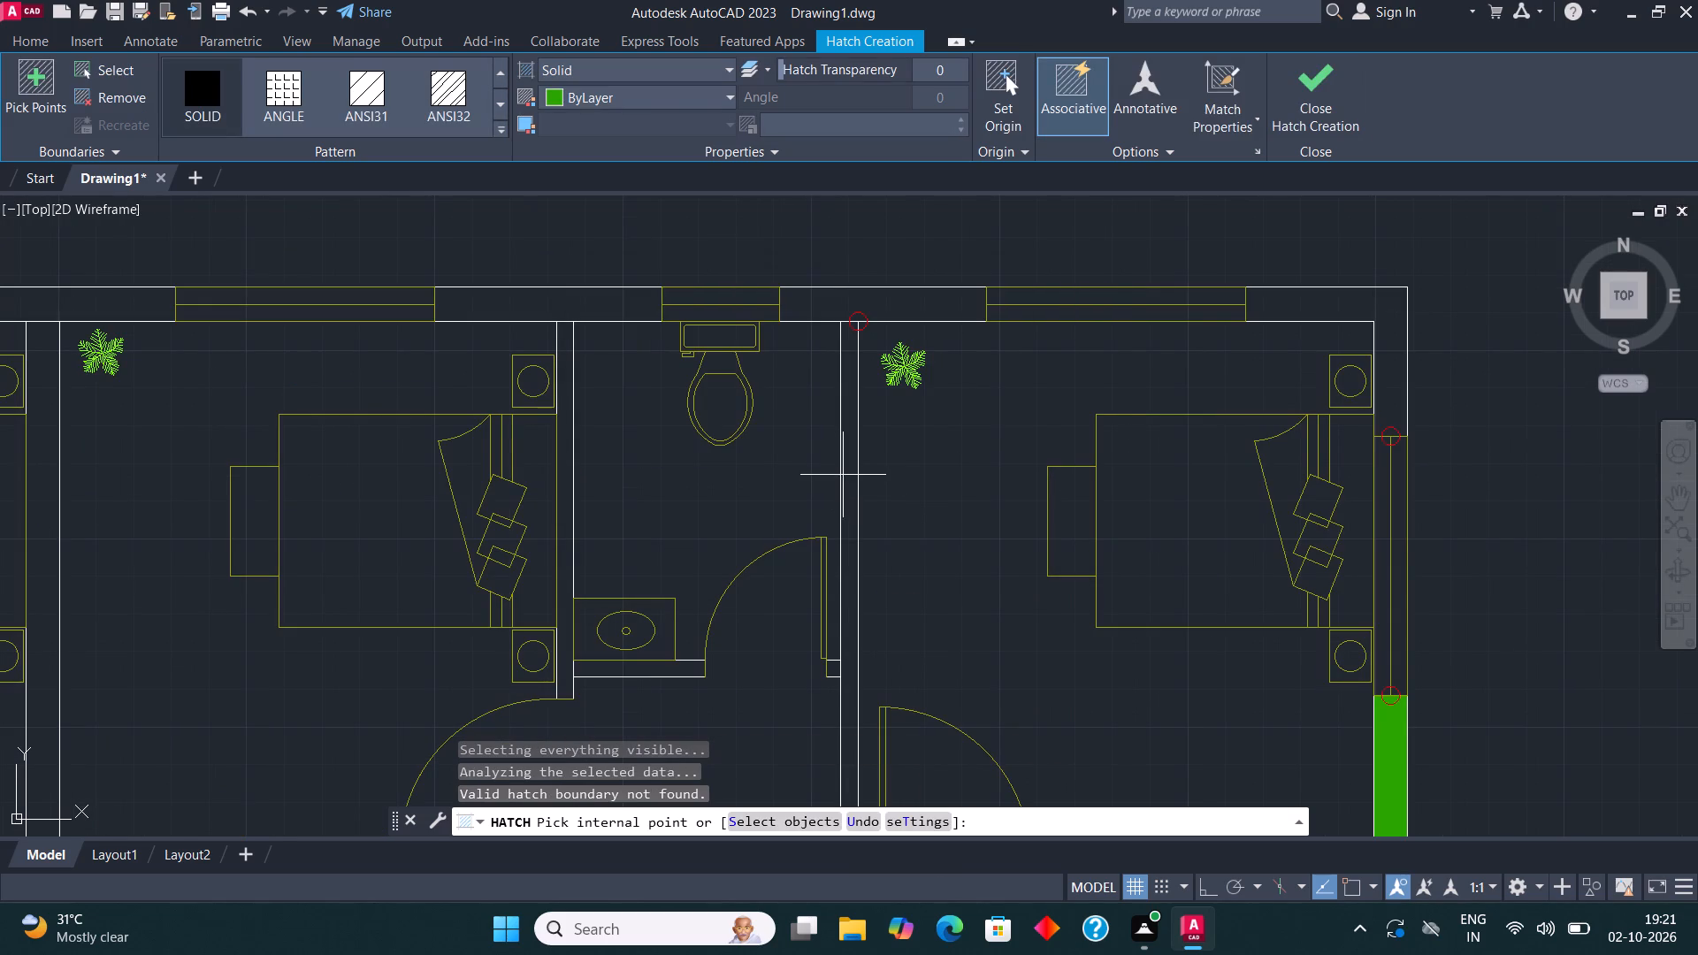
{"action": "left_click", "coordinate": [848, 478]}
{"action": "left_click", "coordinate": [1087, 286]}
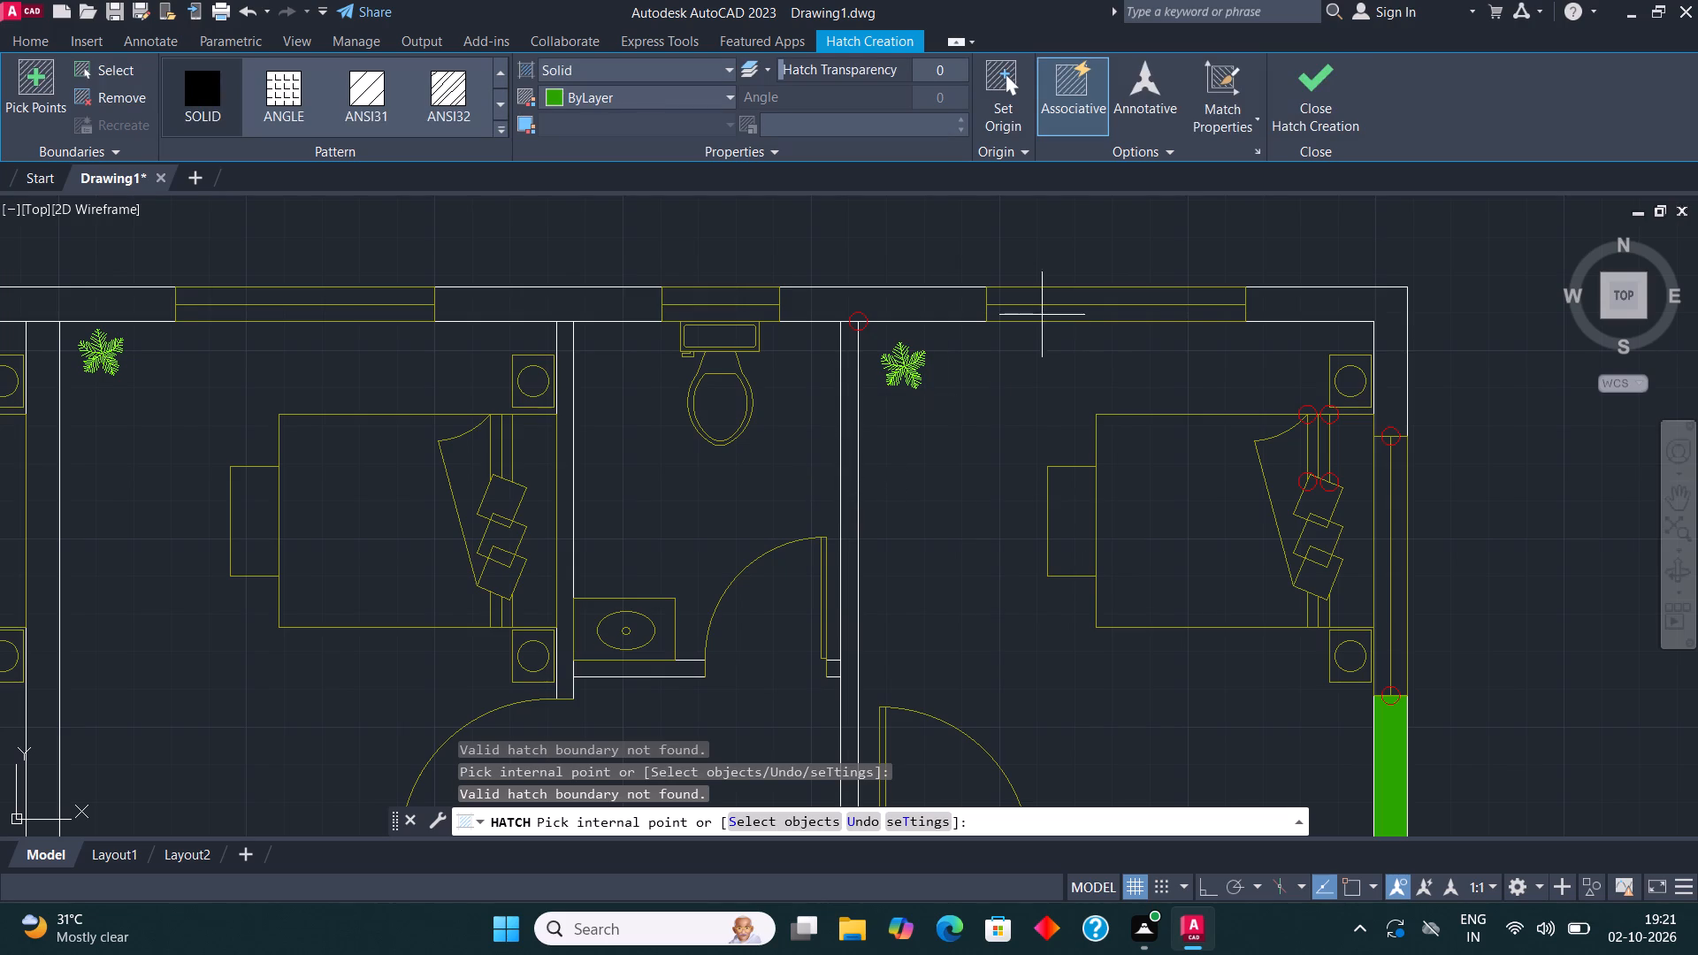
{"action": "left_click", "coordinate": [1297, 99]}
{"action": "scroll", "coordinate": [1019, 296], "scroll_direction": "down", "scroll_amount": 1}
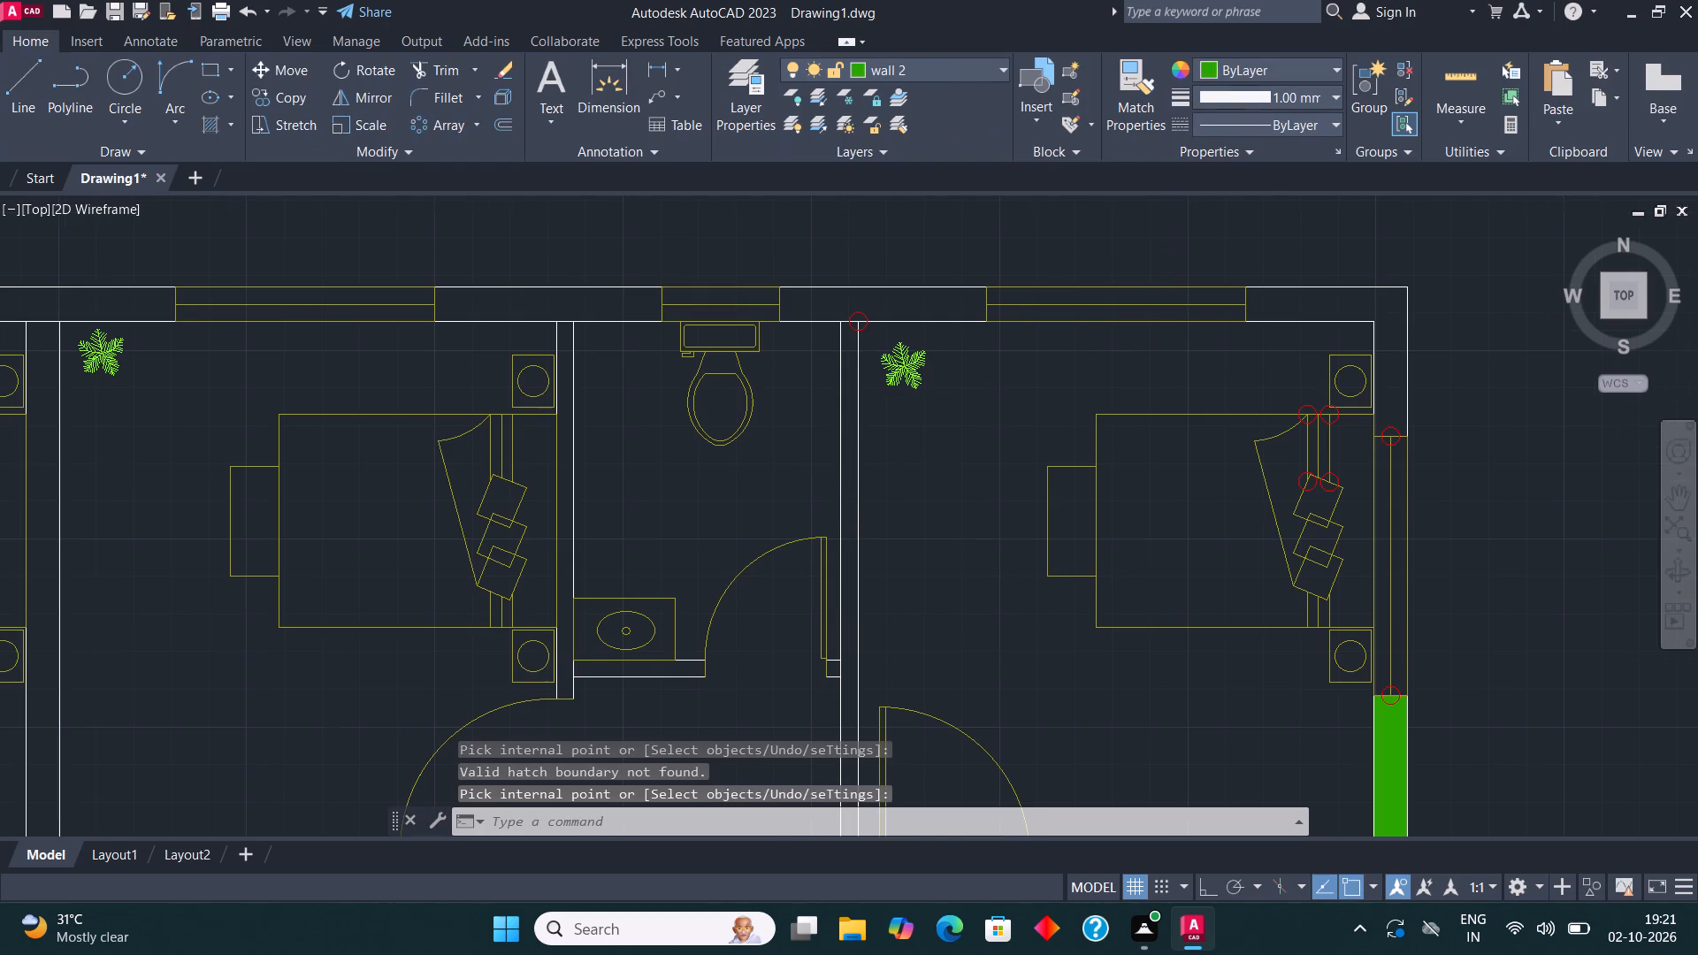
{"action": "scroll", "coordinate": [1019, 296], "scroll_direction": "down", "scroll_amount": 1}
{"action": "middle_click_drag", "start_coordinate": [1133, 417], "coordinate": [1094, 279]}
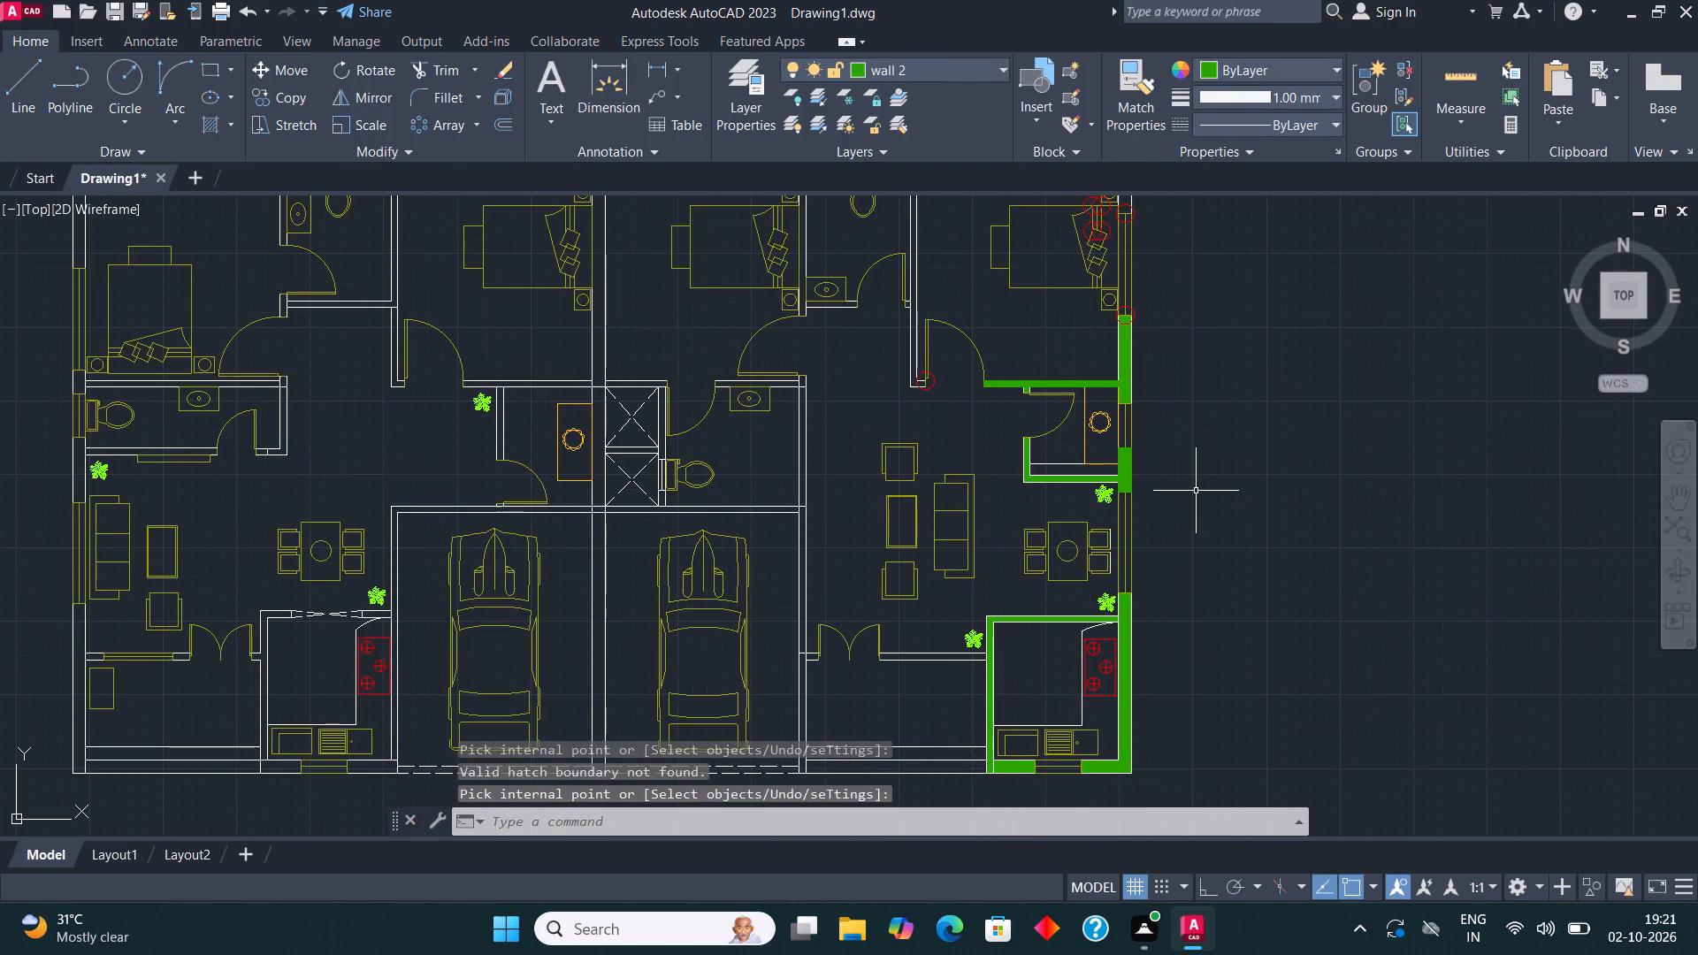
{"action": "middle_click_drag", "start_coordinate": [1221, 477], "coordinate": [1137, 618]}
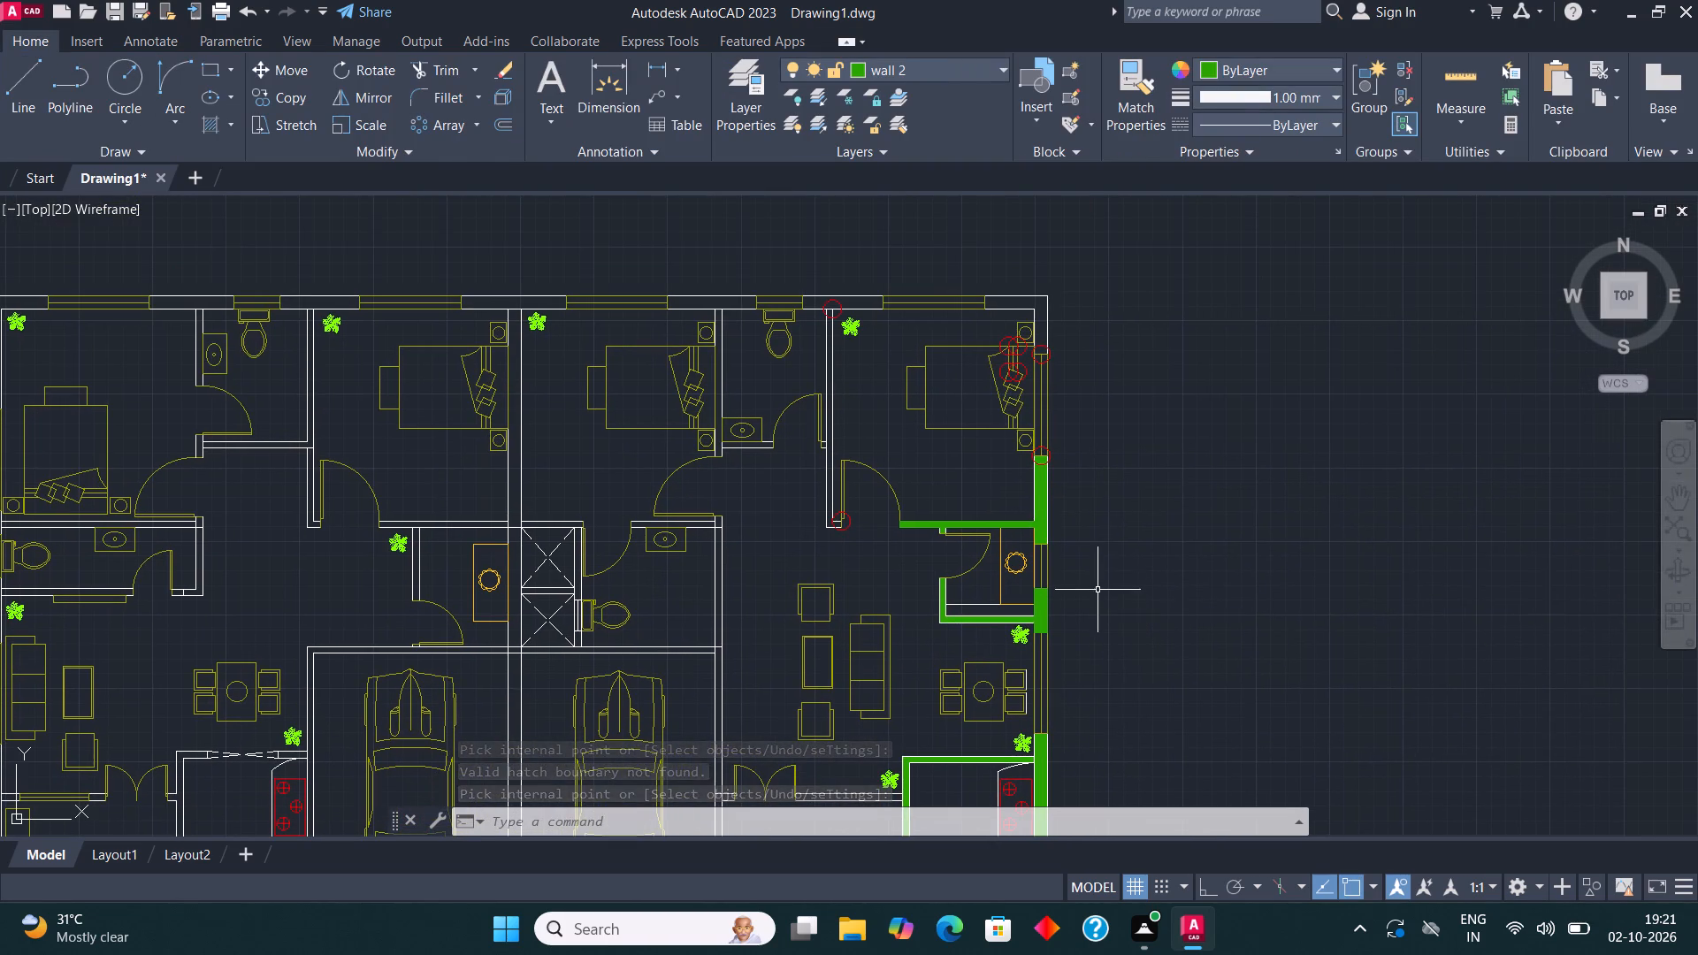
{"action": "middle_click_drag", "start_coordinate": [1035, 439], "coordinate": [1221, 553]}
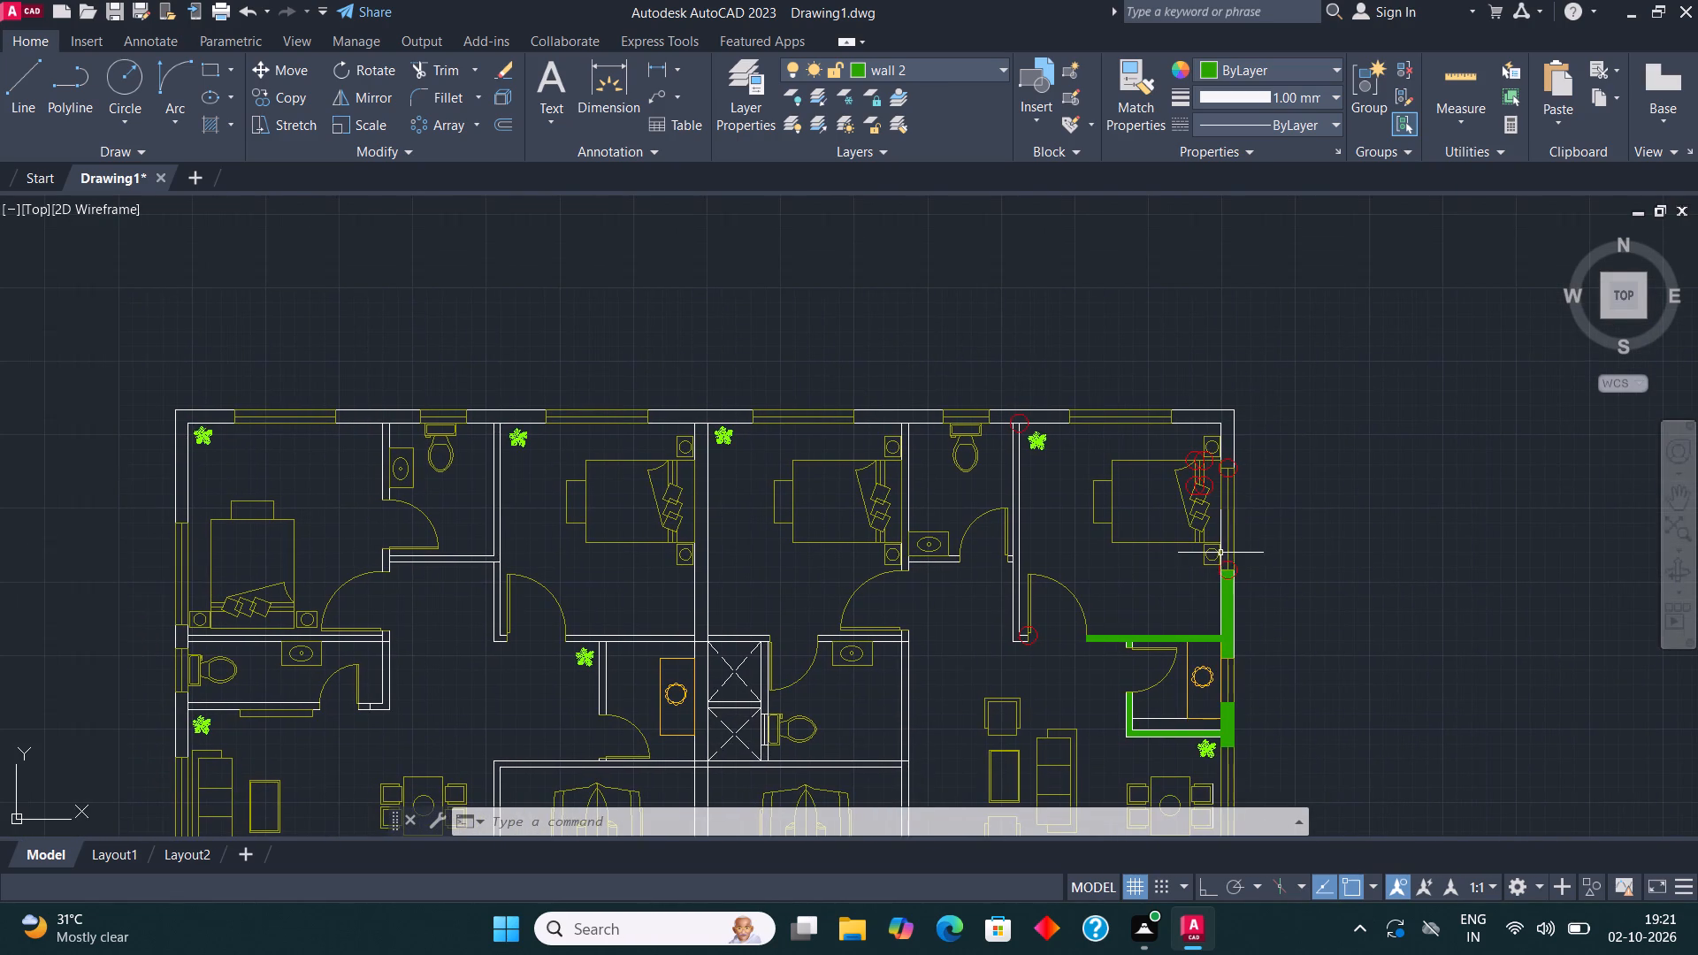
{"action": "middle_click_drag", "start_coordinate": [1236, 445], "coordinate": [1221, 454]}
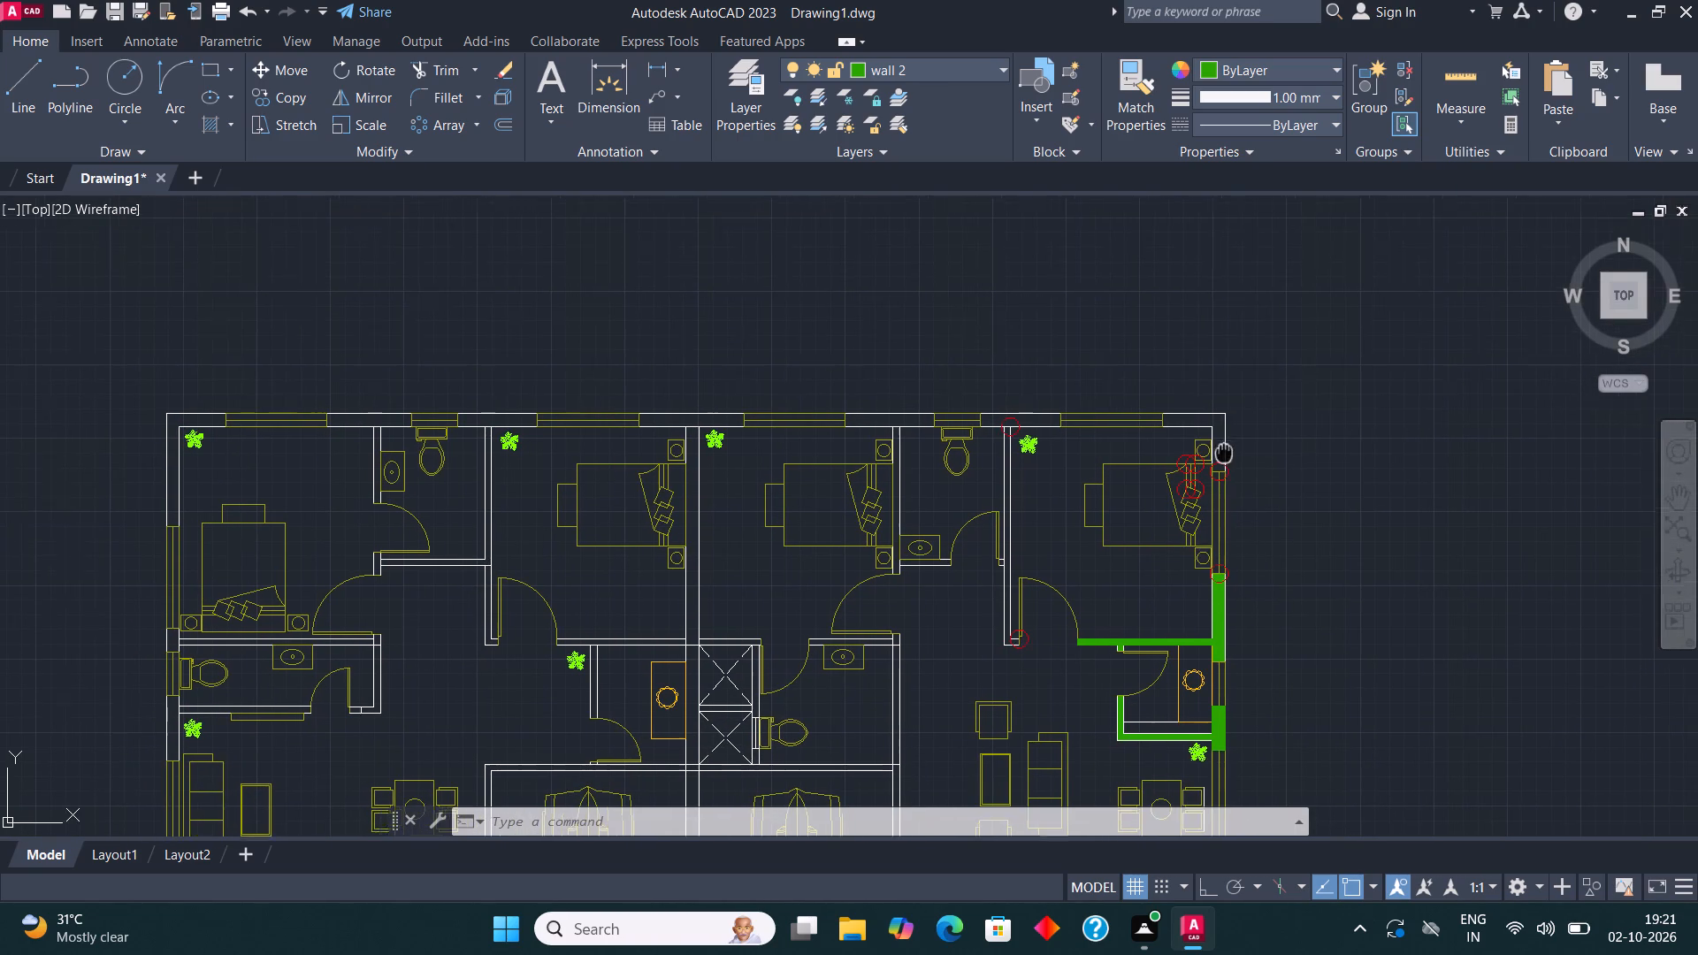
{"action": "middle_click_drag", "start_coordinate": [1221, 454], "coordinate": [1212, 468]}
Create a new layer named wall3 with index colour 84.
{"action": "left_click", "coordinate": [733, 64]}
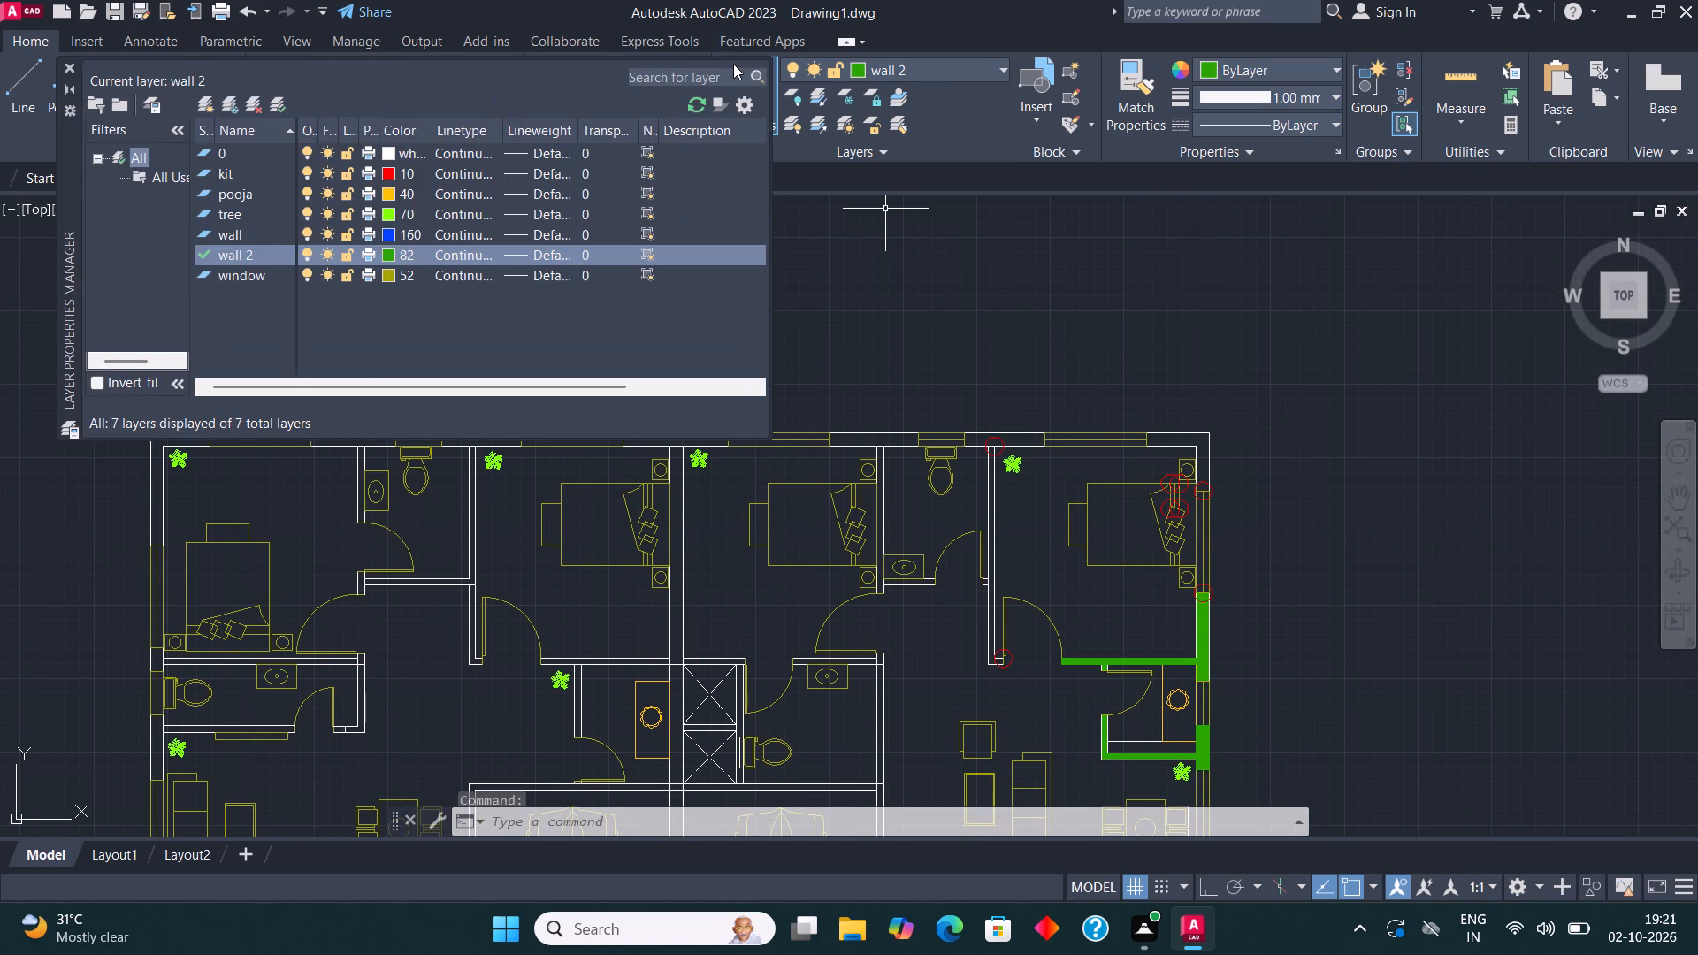
{"action": "left_click", "coordinate": [201, 97]}
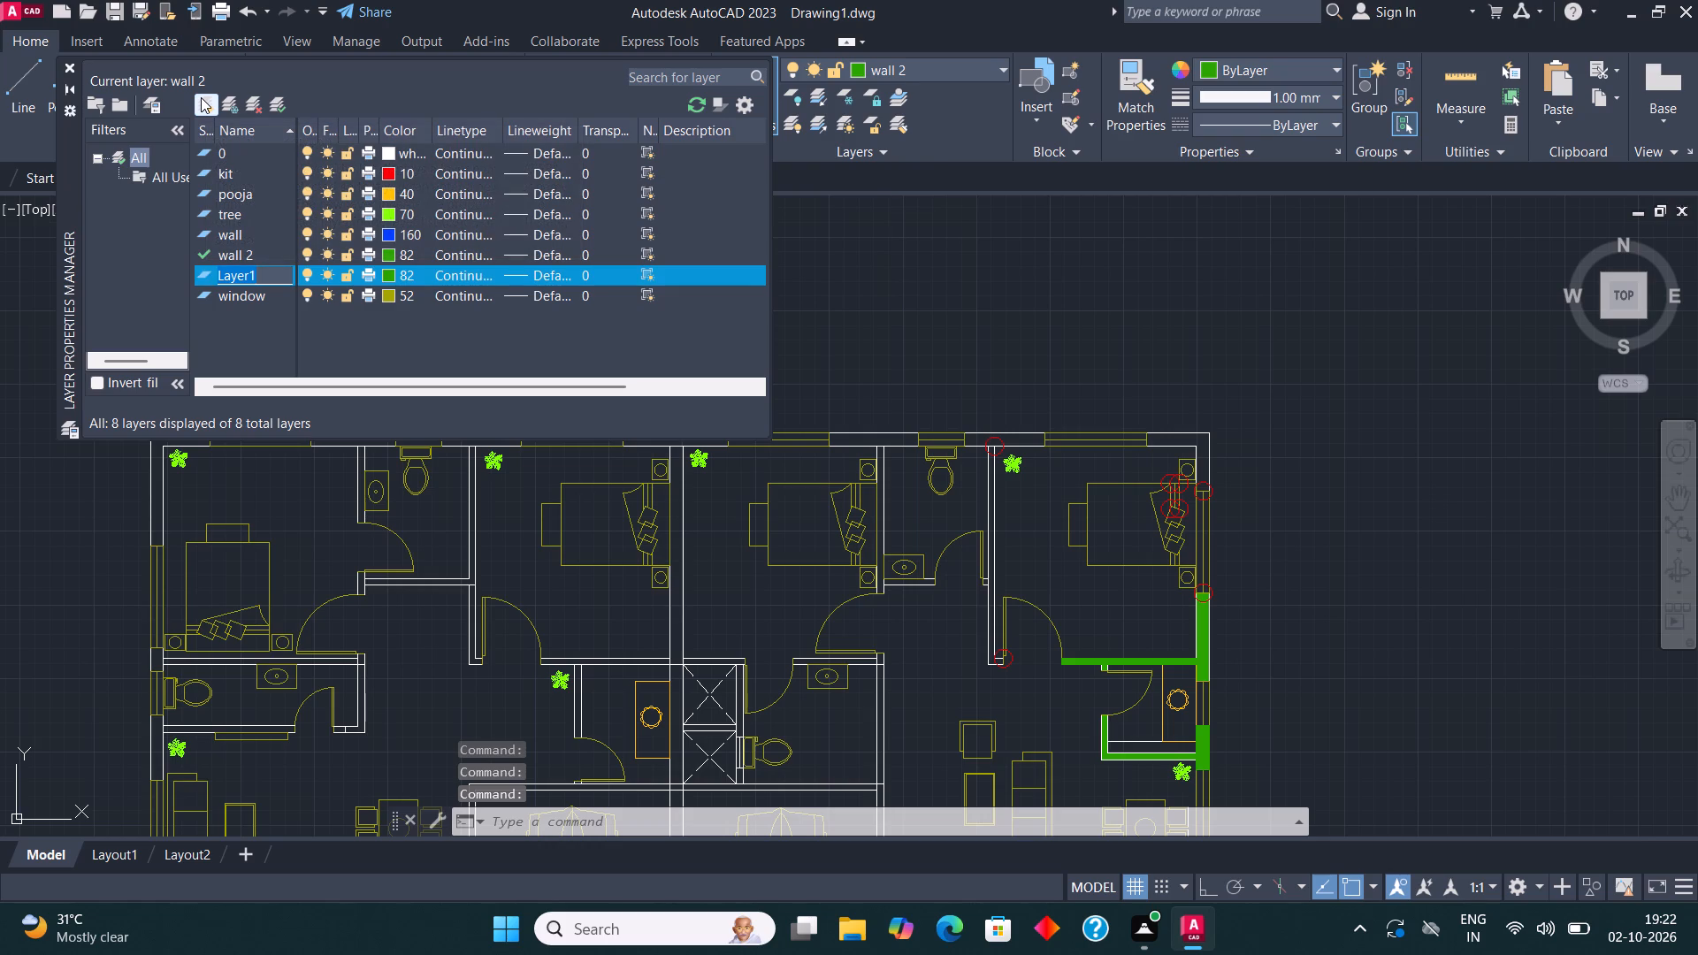
{"action": "type", "text": "wall3"}
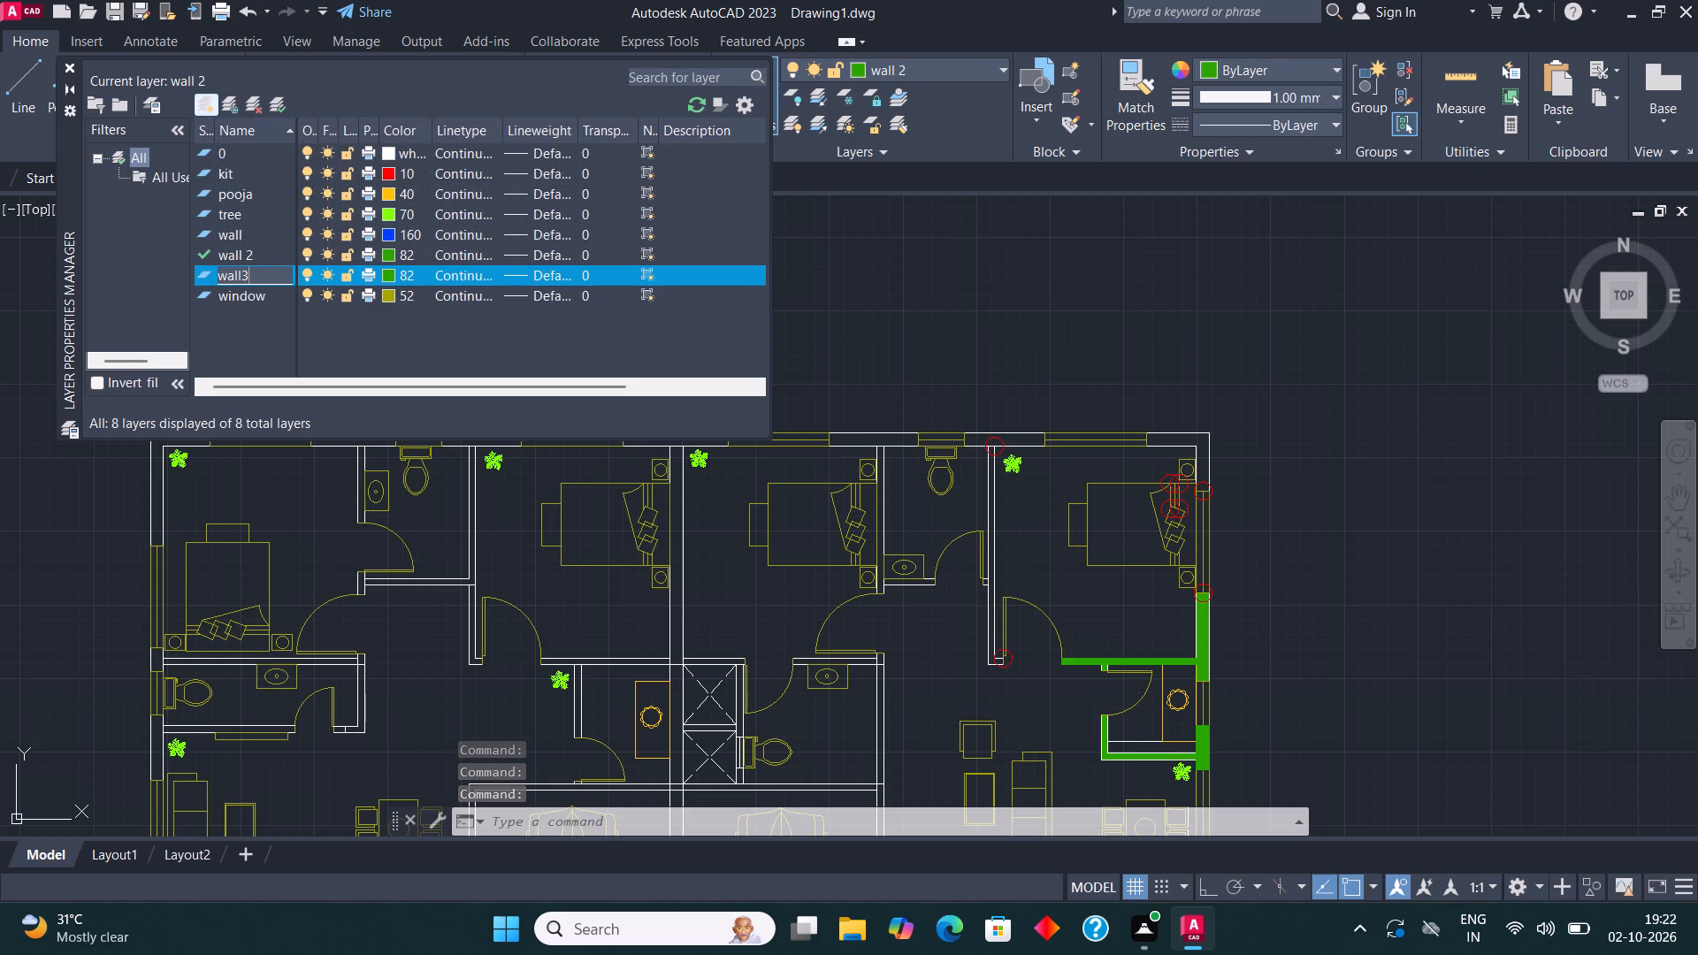
{"action": "left_click", "coordinate": [391, 276]}
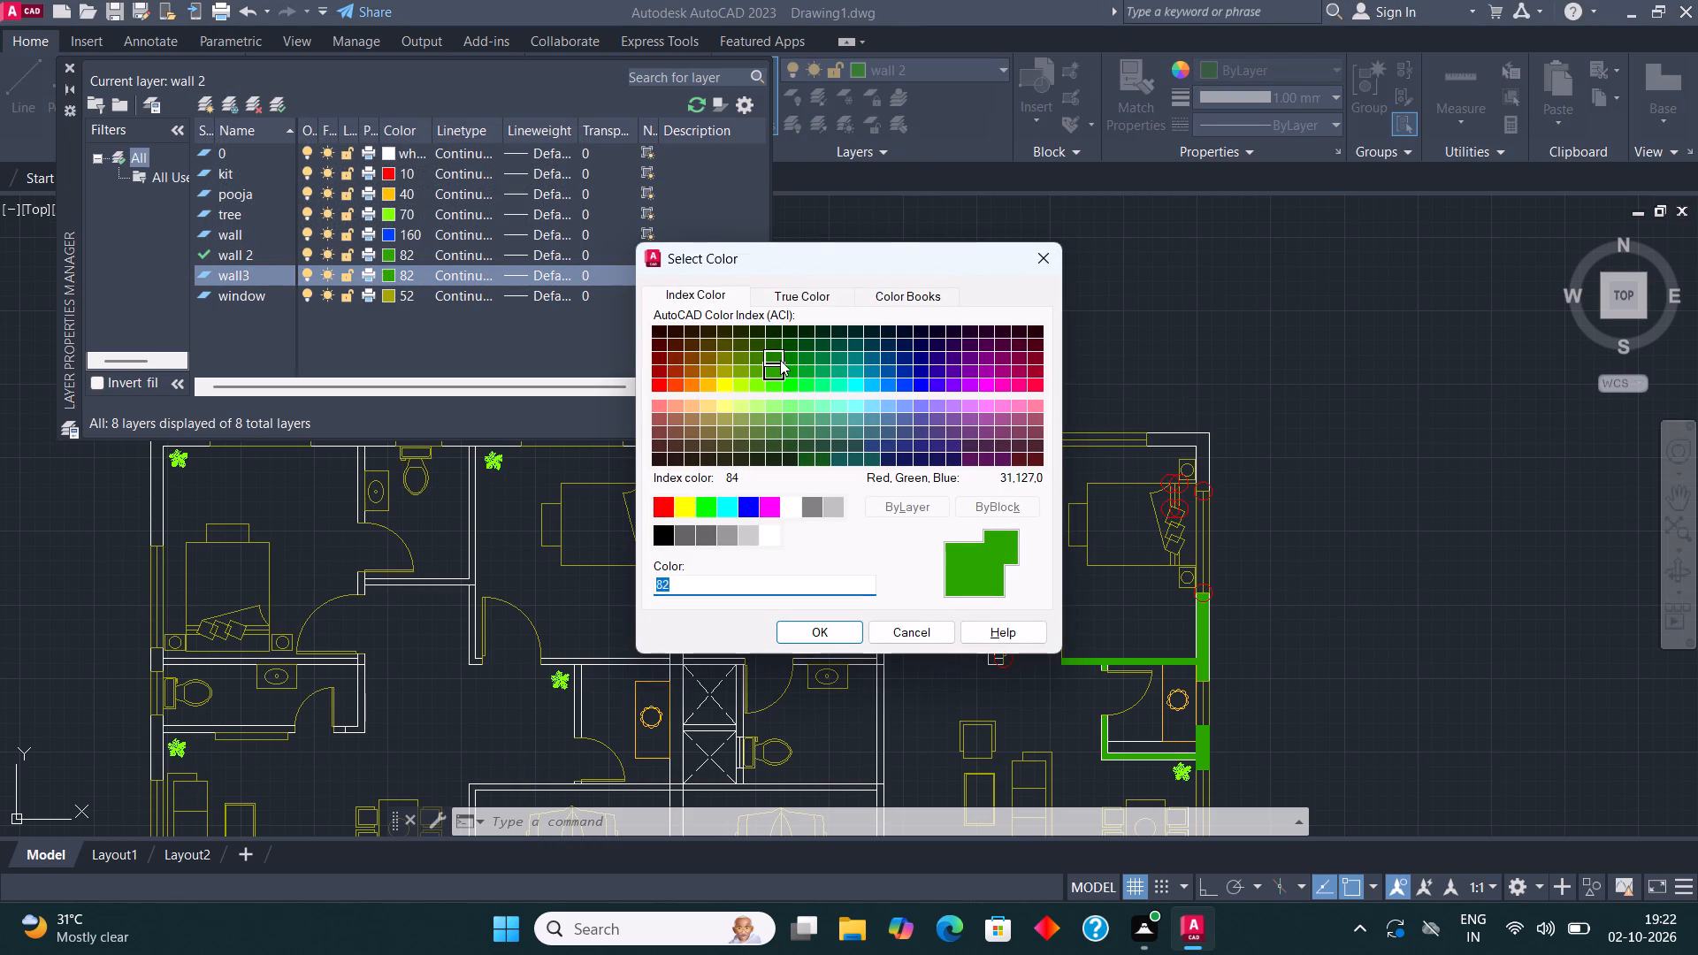
{"action": "left_click", "coordinate": [780, 360]}
{"action": "left_click", "coordinate": [838, 629]}
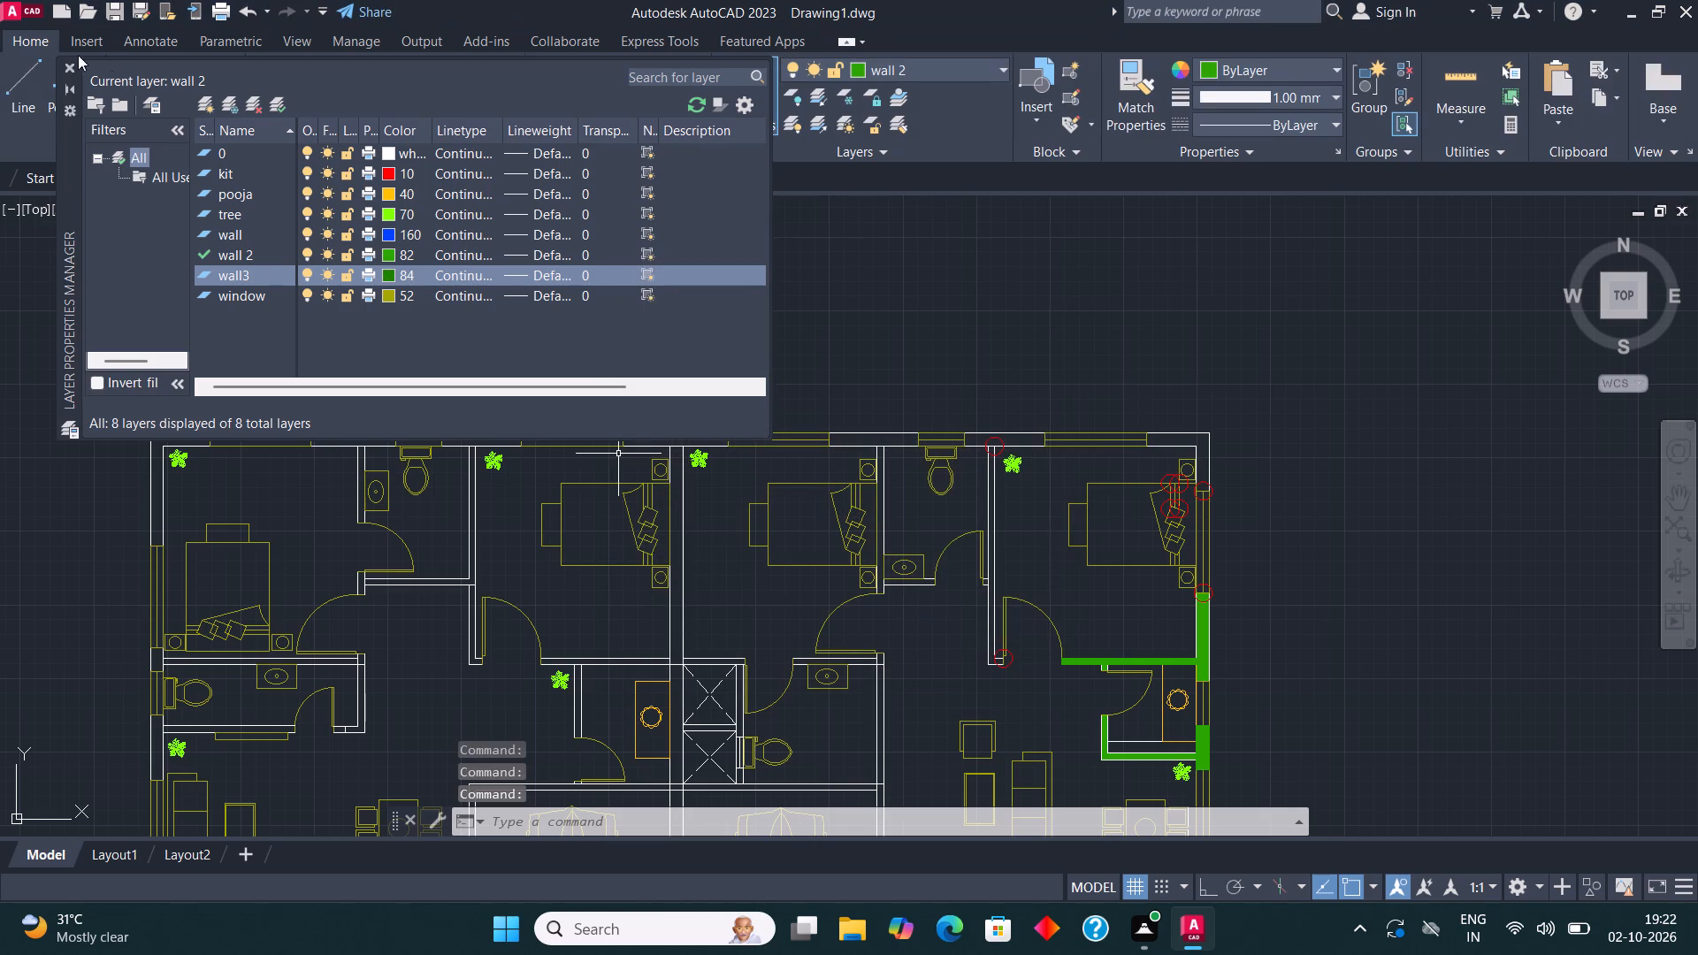
{"action": "left_click", "coordinate": [71, 74]}
Fill the L-shaped outer wall corner of the right unit's end bedroom with solid hatch on layer wall 2.
{"action": "middle_click_drag", "start_coordinate": [1130, 409], "coordinate": [920, 393]}
{"action": "scroll", "coordinate": [987, 452], "scroll_direction": "up", "scroll_amount": 3}
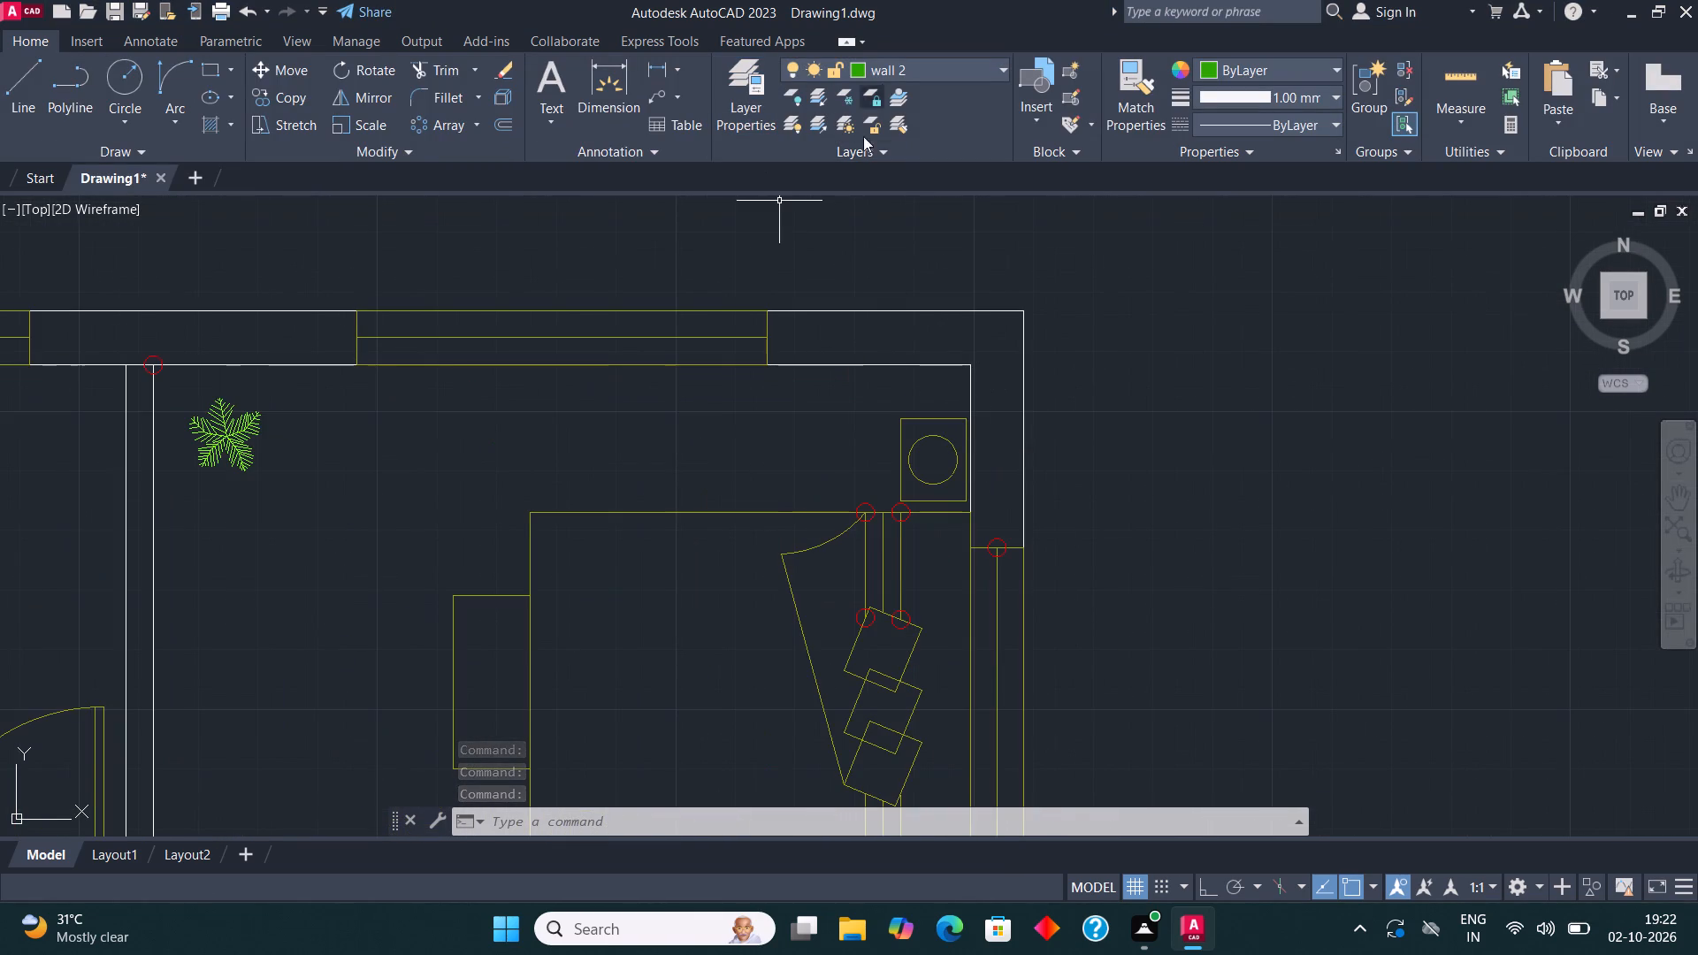
{"action": "key", "text": "h"}
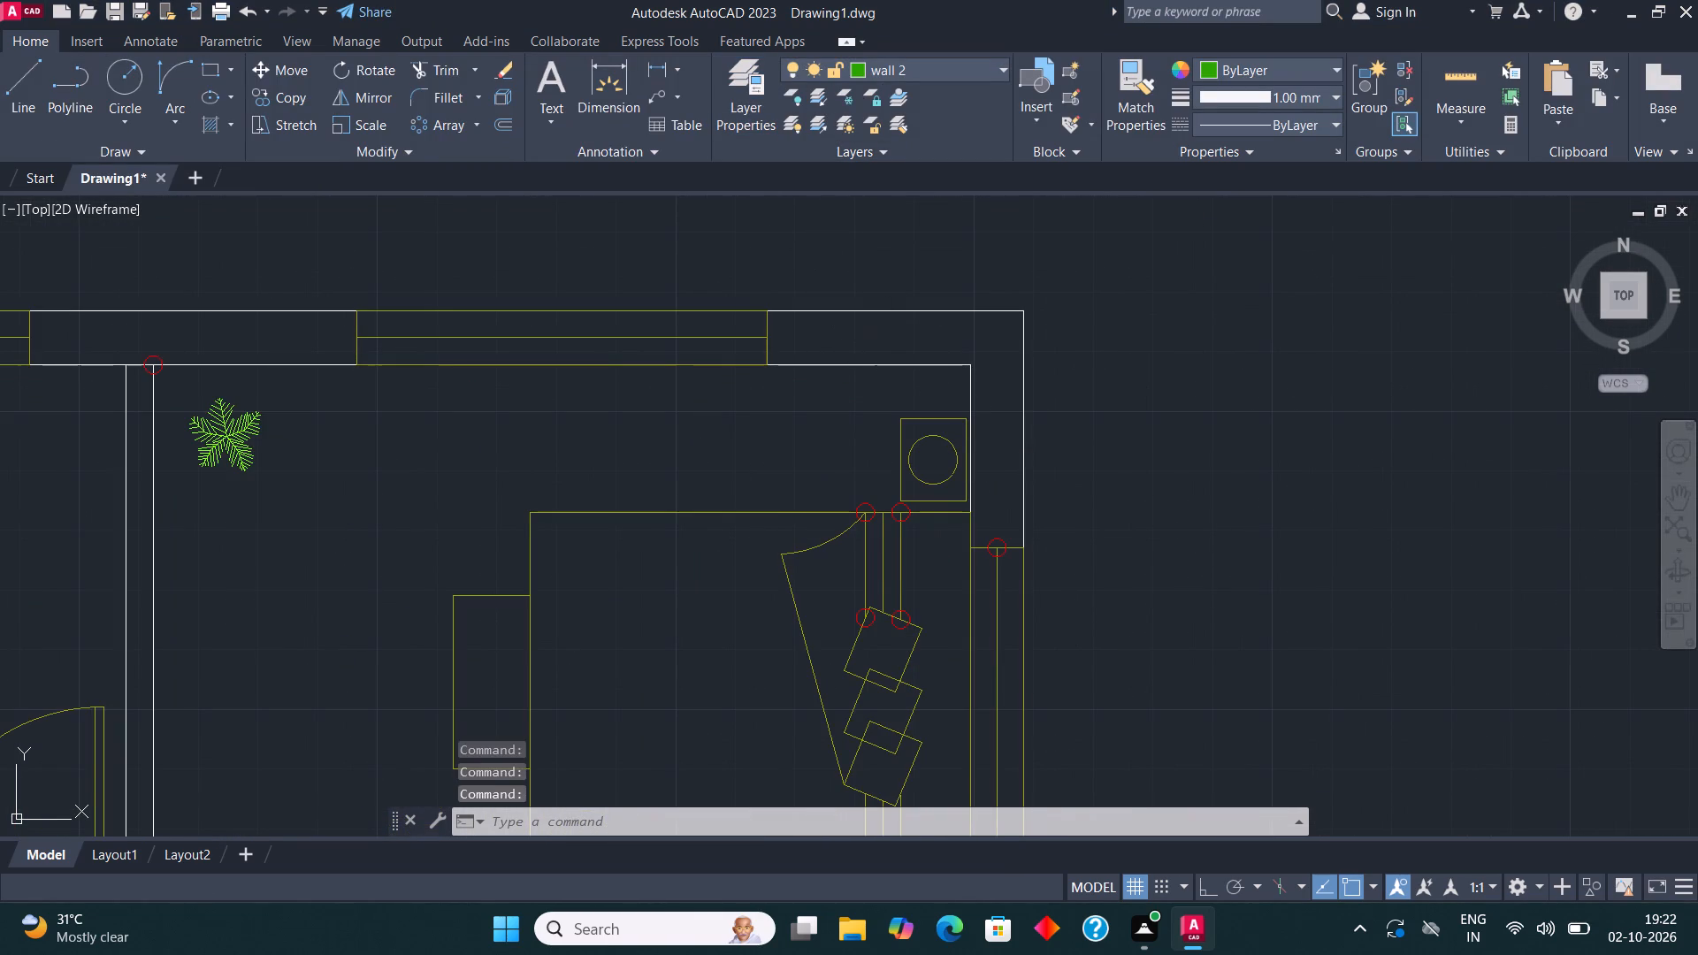
{"action": "key", "text": "Return"}
{"action": "left_click", "coordinate": [977, 336]}
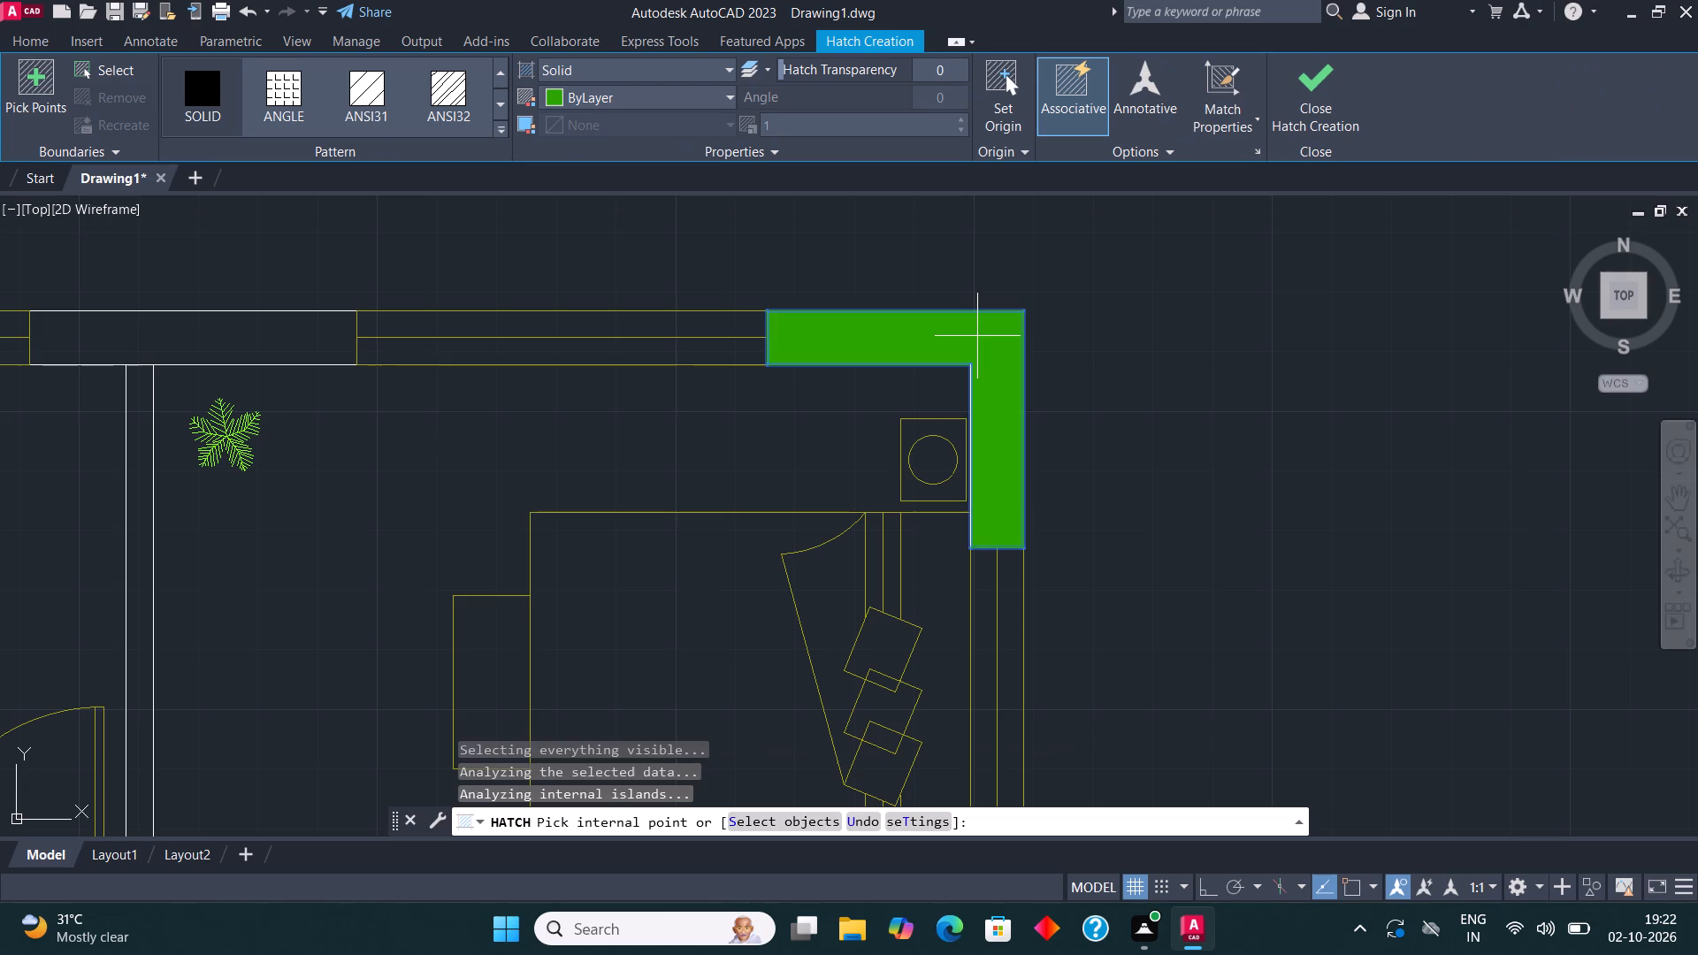
{"action": "scroll", "coordinate": [988, 358], "scroll_direction": "down", "scroll_amount": 1}
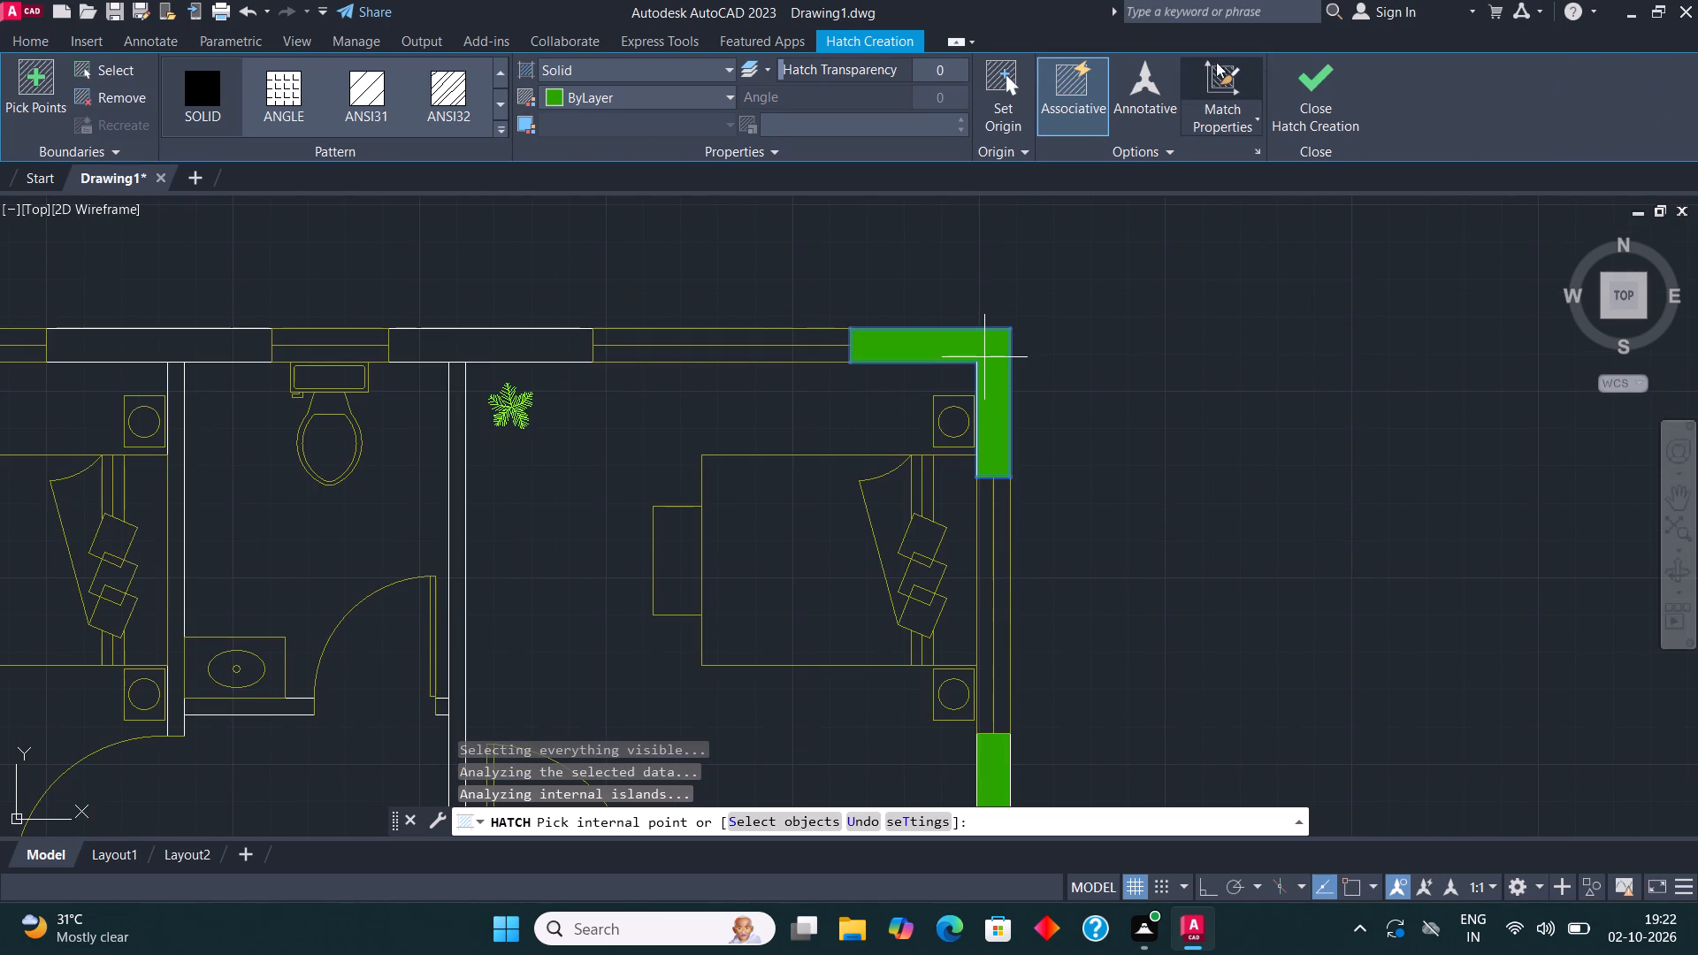
{"action": "left_click", "coordinate": [1304, 86]}
On layer wall3, fill the outer wall segments on both sides of the bathroom window with solid hatch and try filling the bathroom's side partition walls.
{"action": "scroll", "coordinate": [988, 373], "scroll_direction": "down", "scroll_amount": 2}
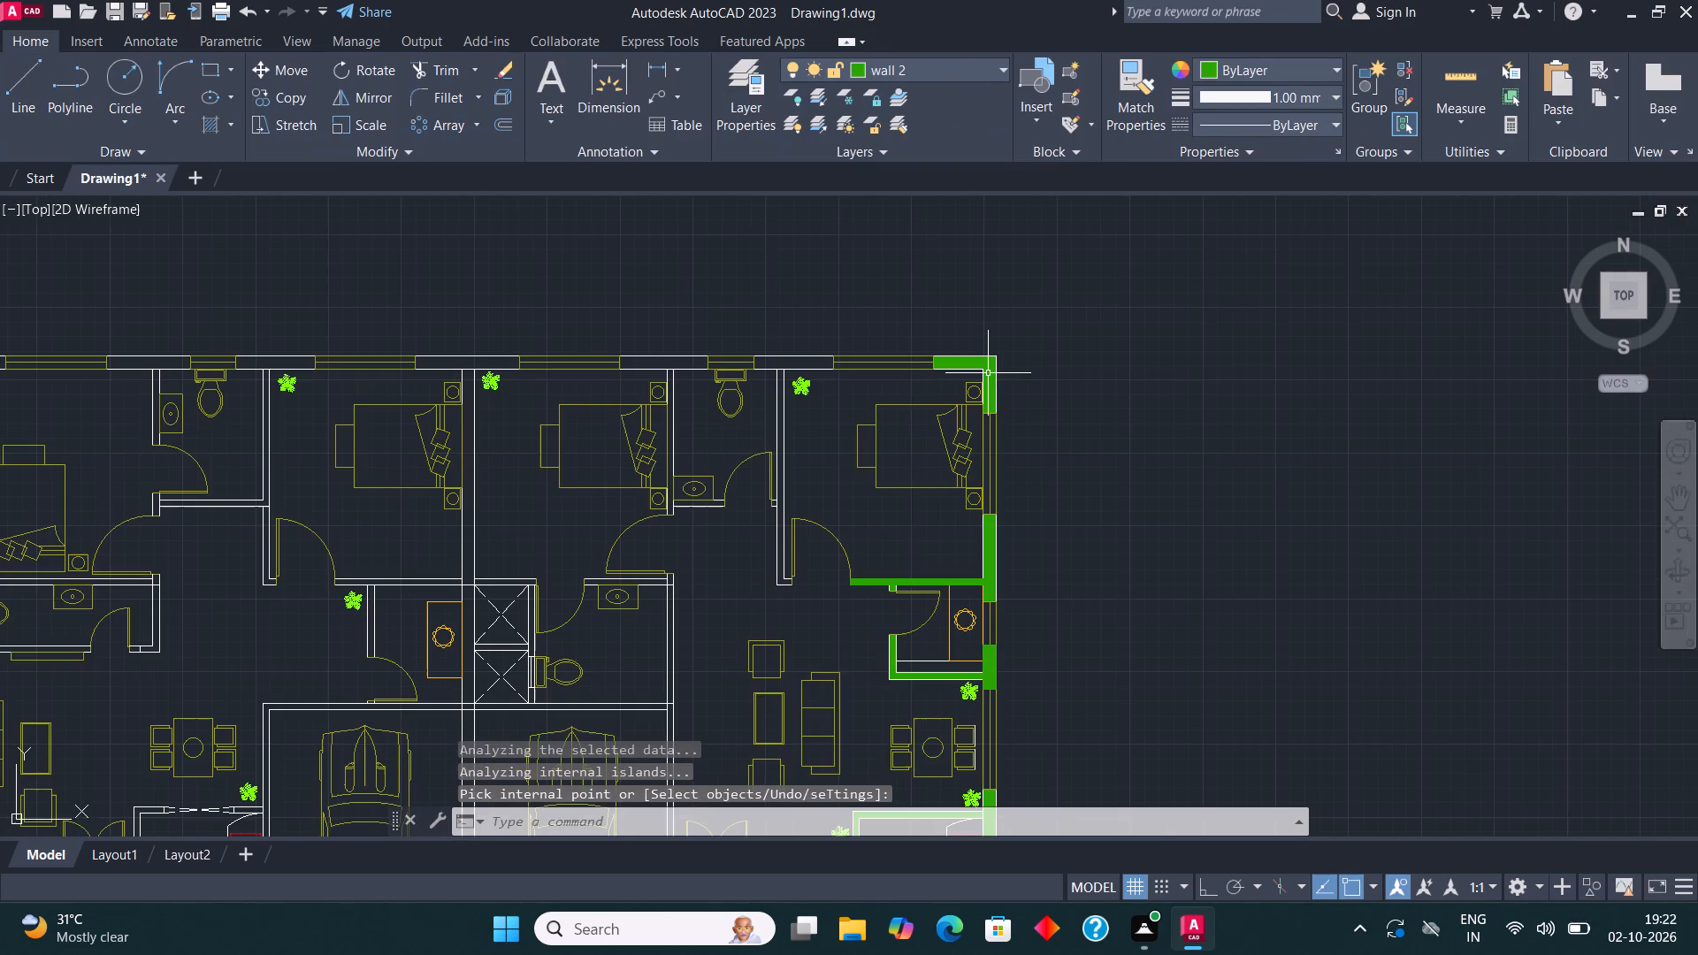
{"action": "scroll", "coordinate": [998, 320], "scroll_direction": "down", "scroll_amount": 1}
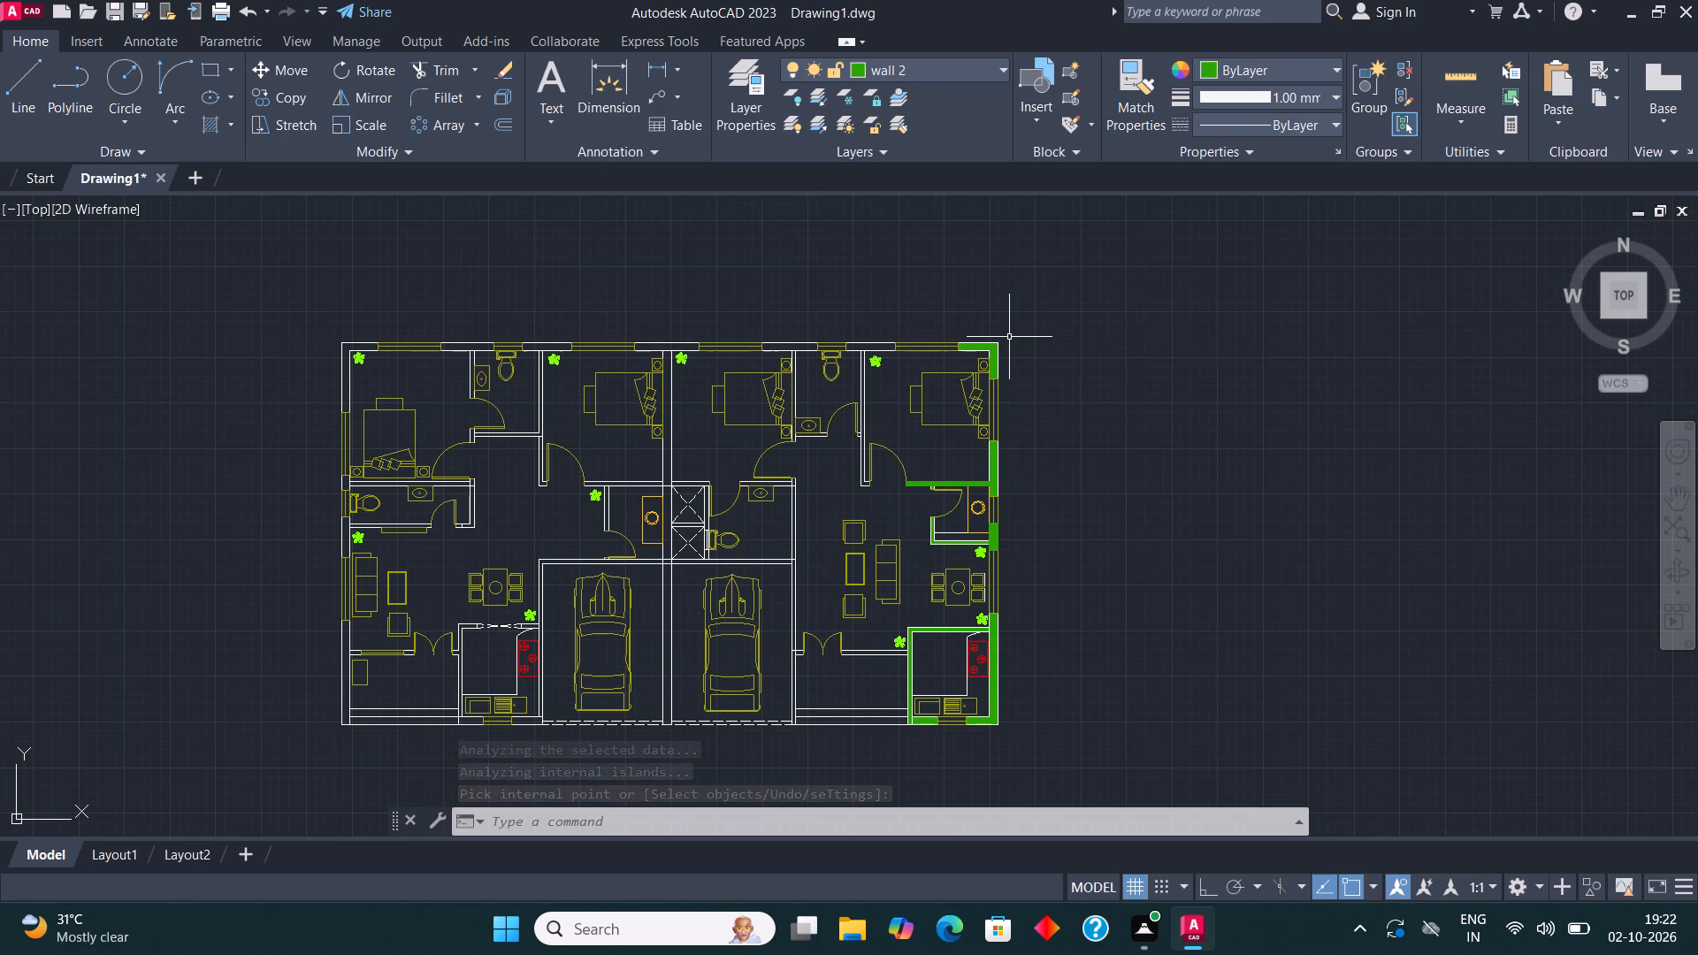
{"action": "scroll", "coordinate": [849, 349], "scroll_direction": "up", "scroll_amount": 3}
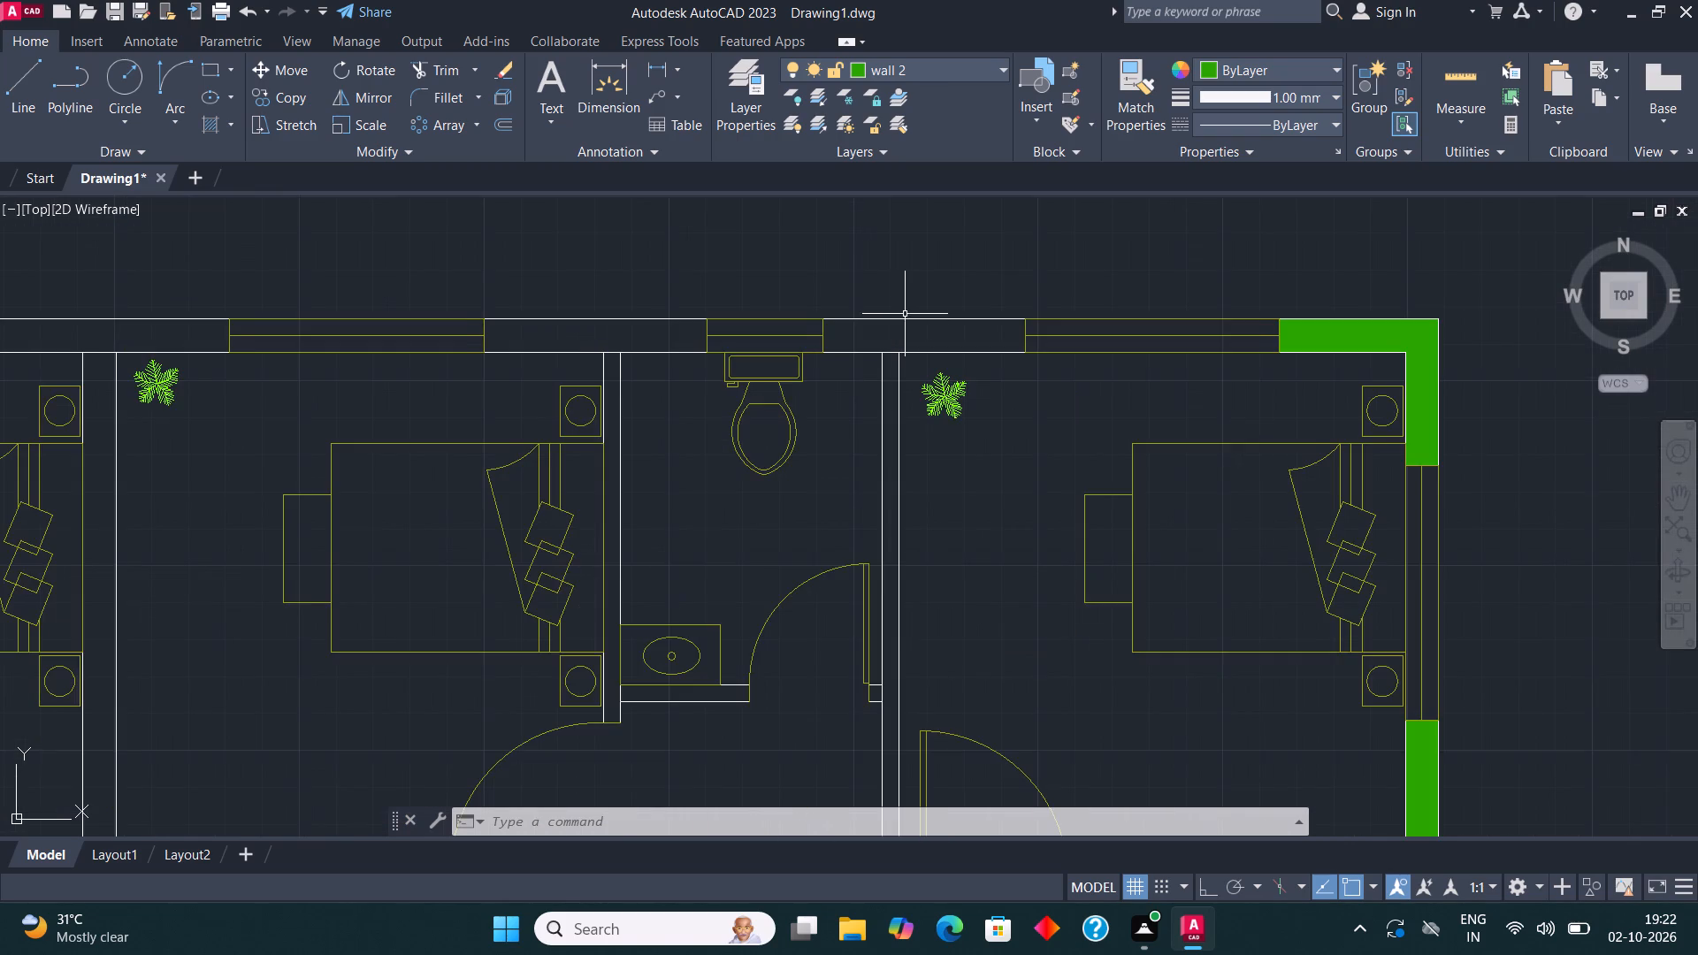
{"action": "middle_click_drag", "start_coordinate": [883, 354], "coordinate": [857, 390]}
{"action": "left_click", "coordinate": [937, 67]}
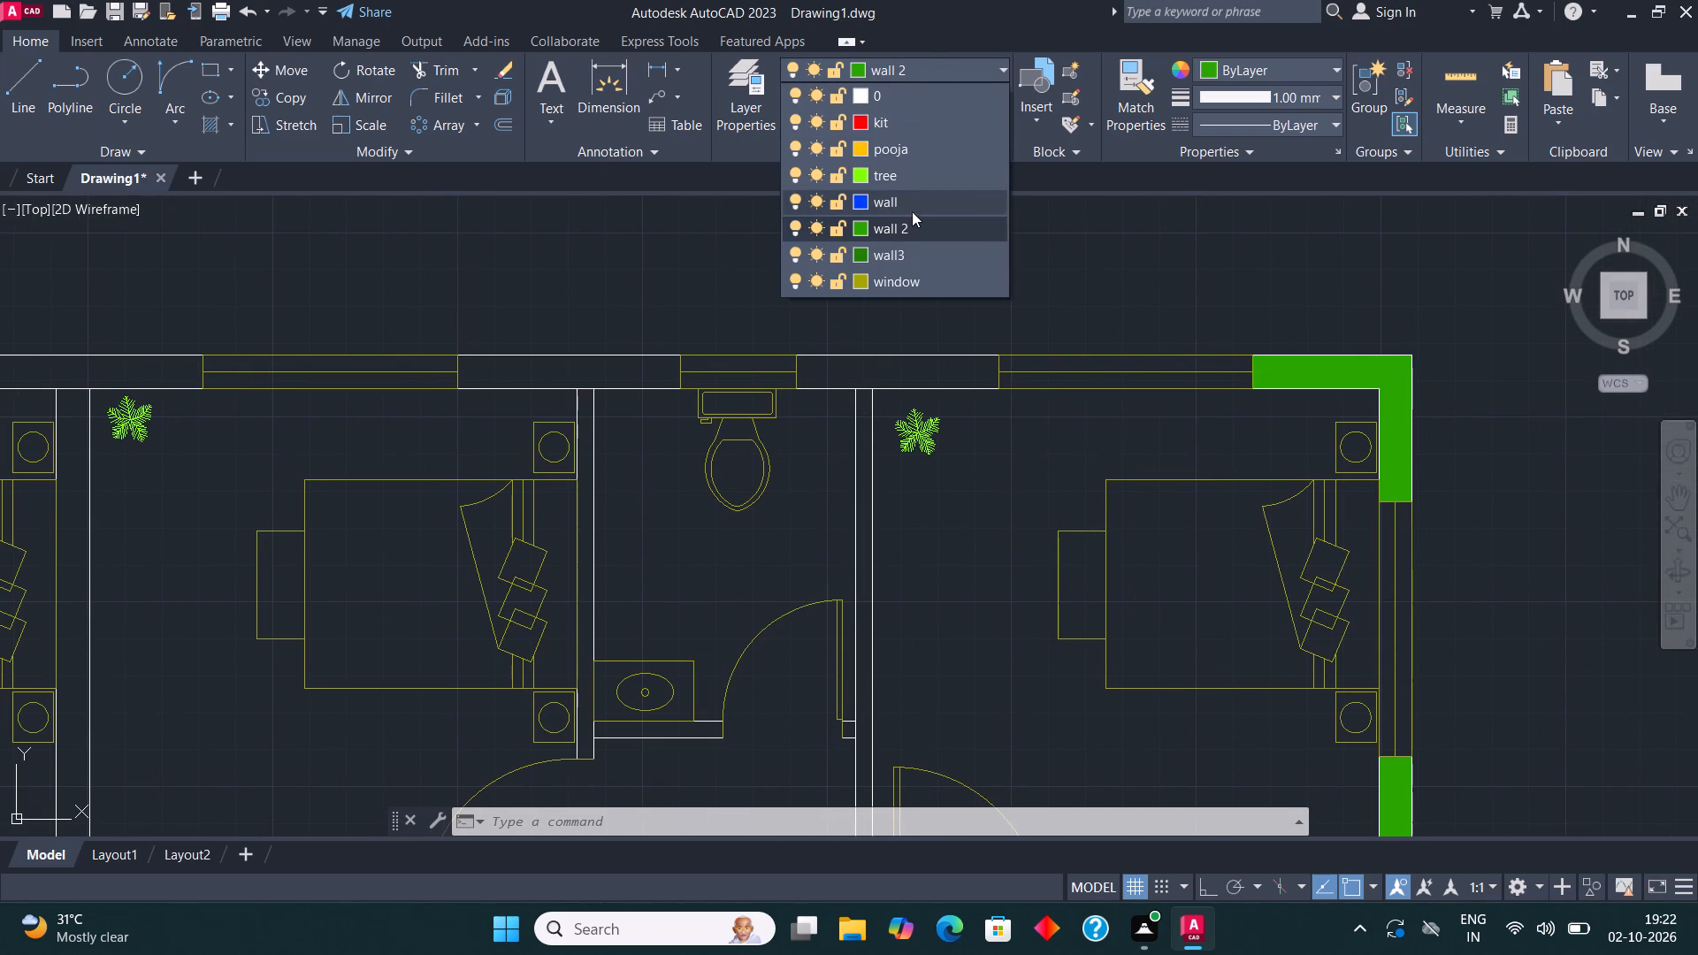
{"action": "left_click", "coordinate": [919, 250]}
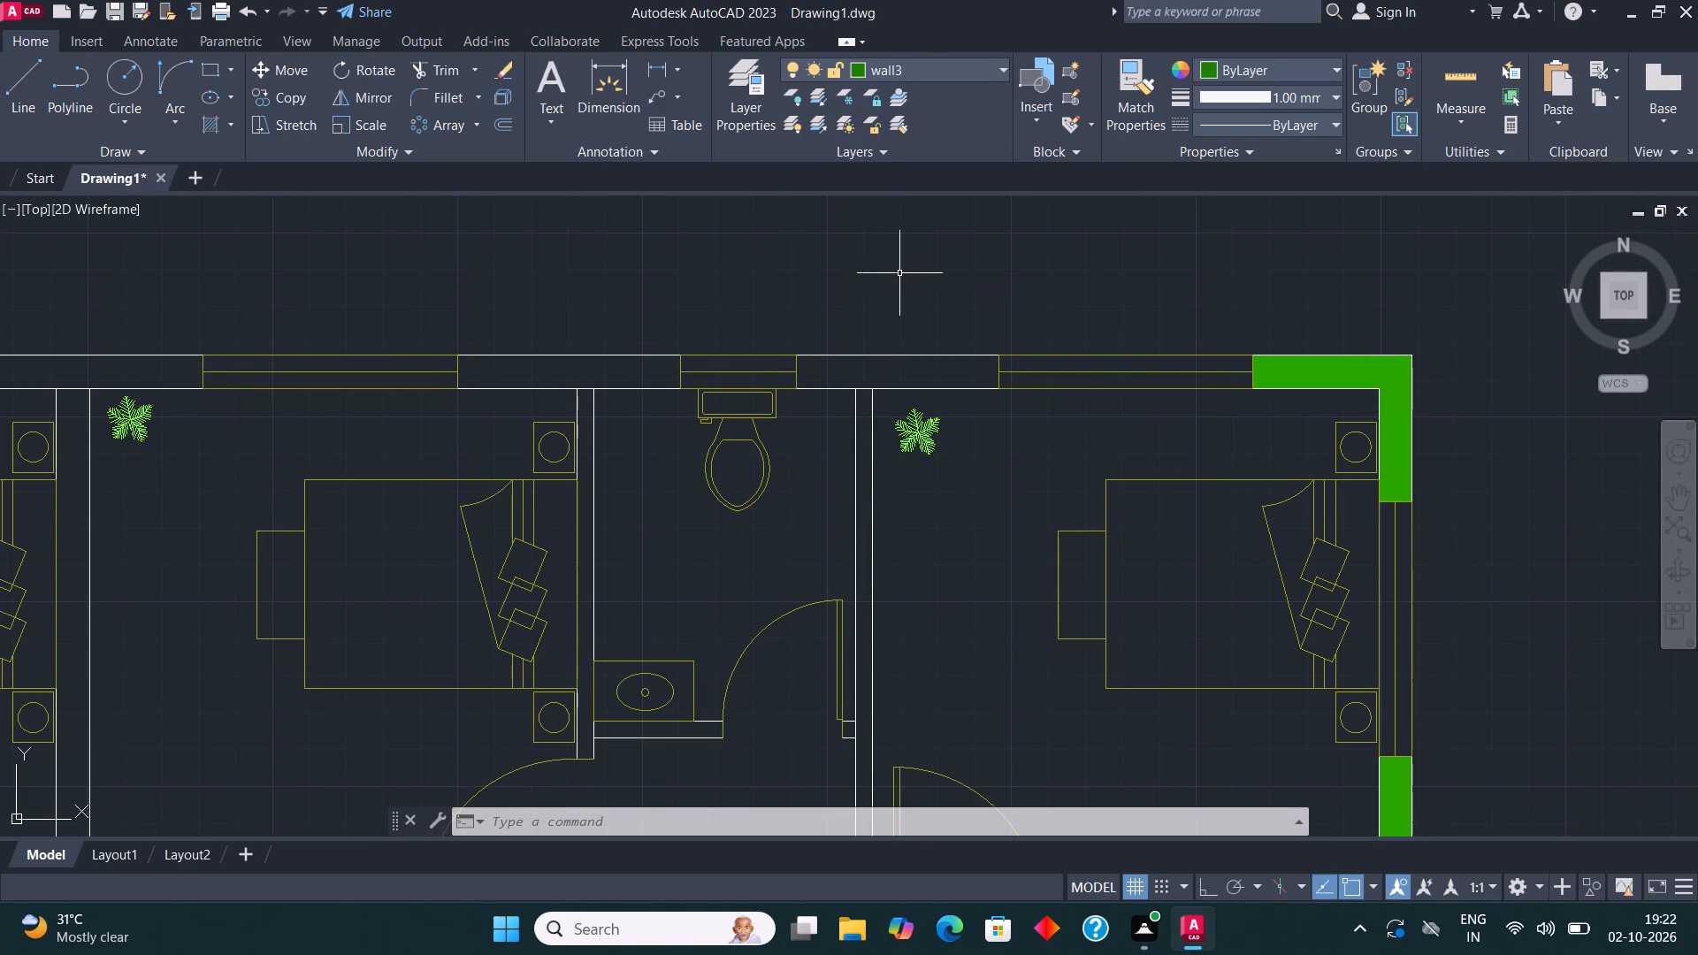
{"action": "key", "text": "h"}
{"action": "key", "text": "Return"}
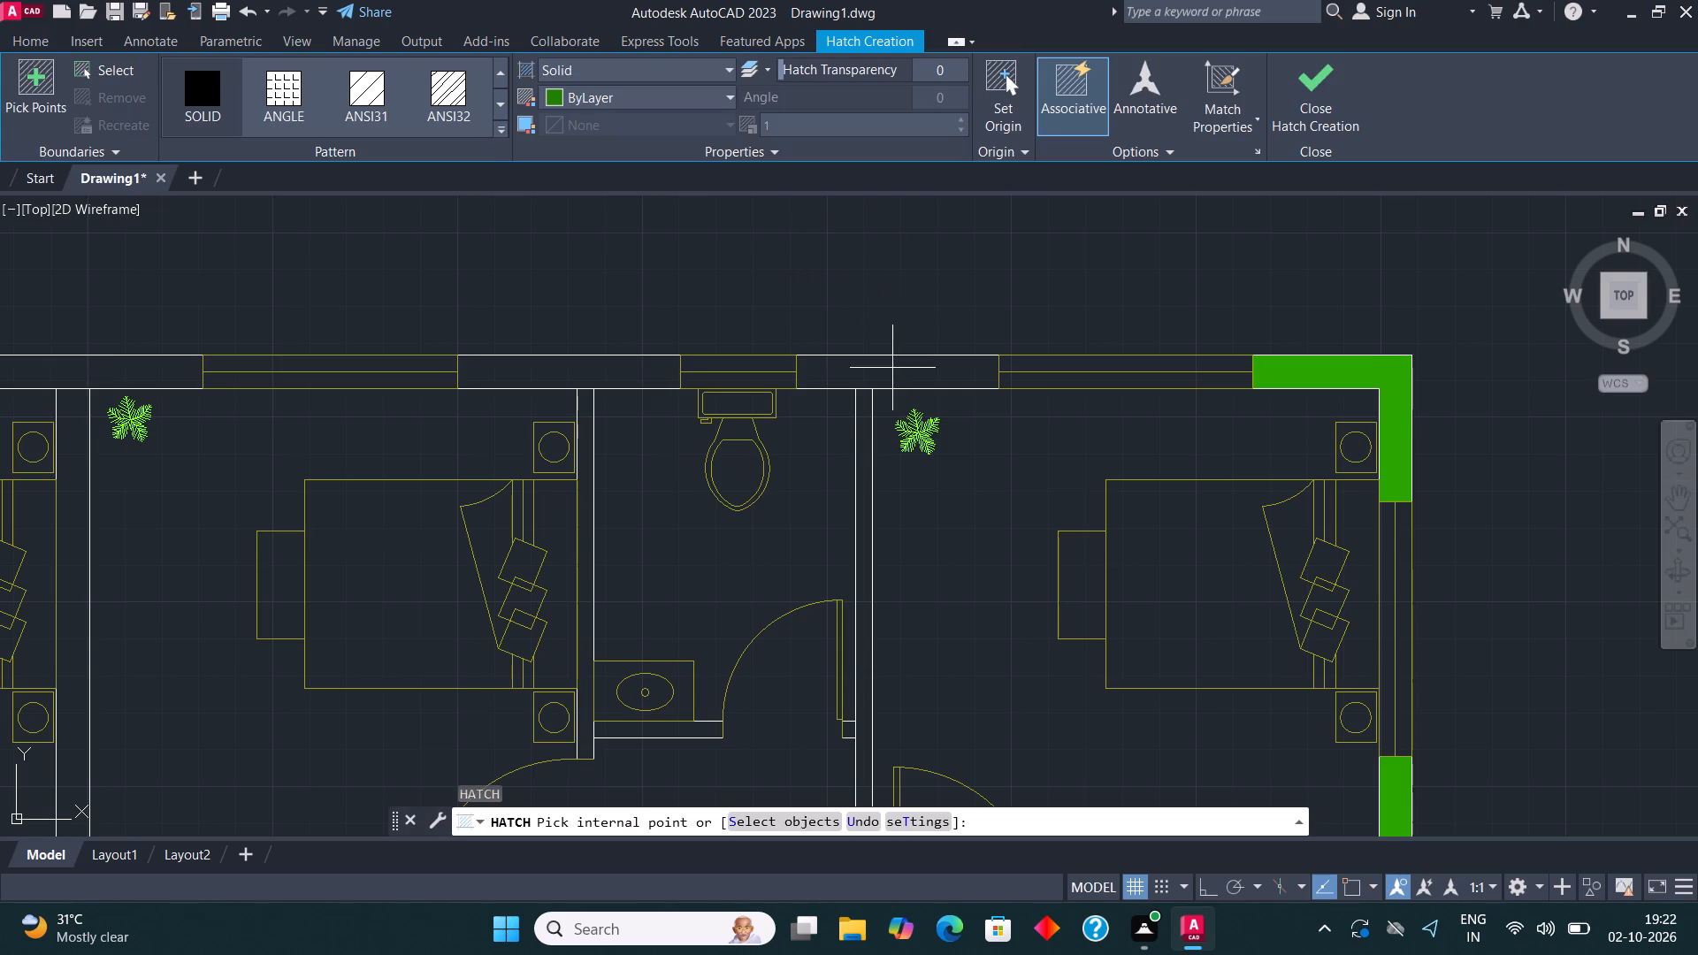
{"action": "left_click", "coordinate": [892, 369]}
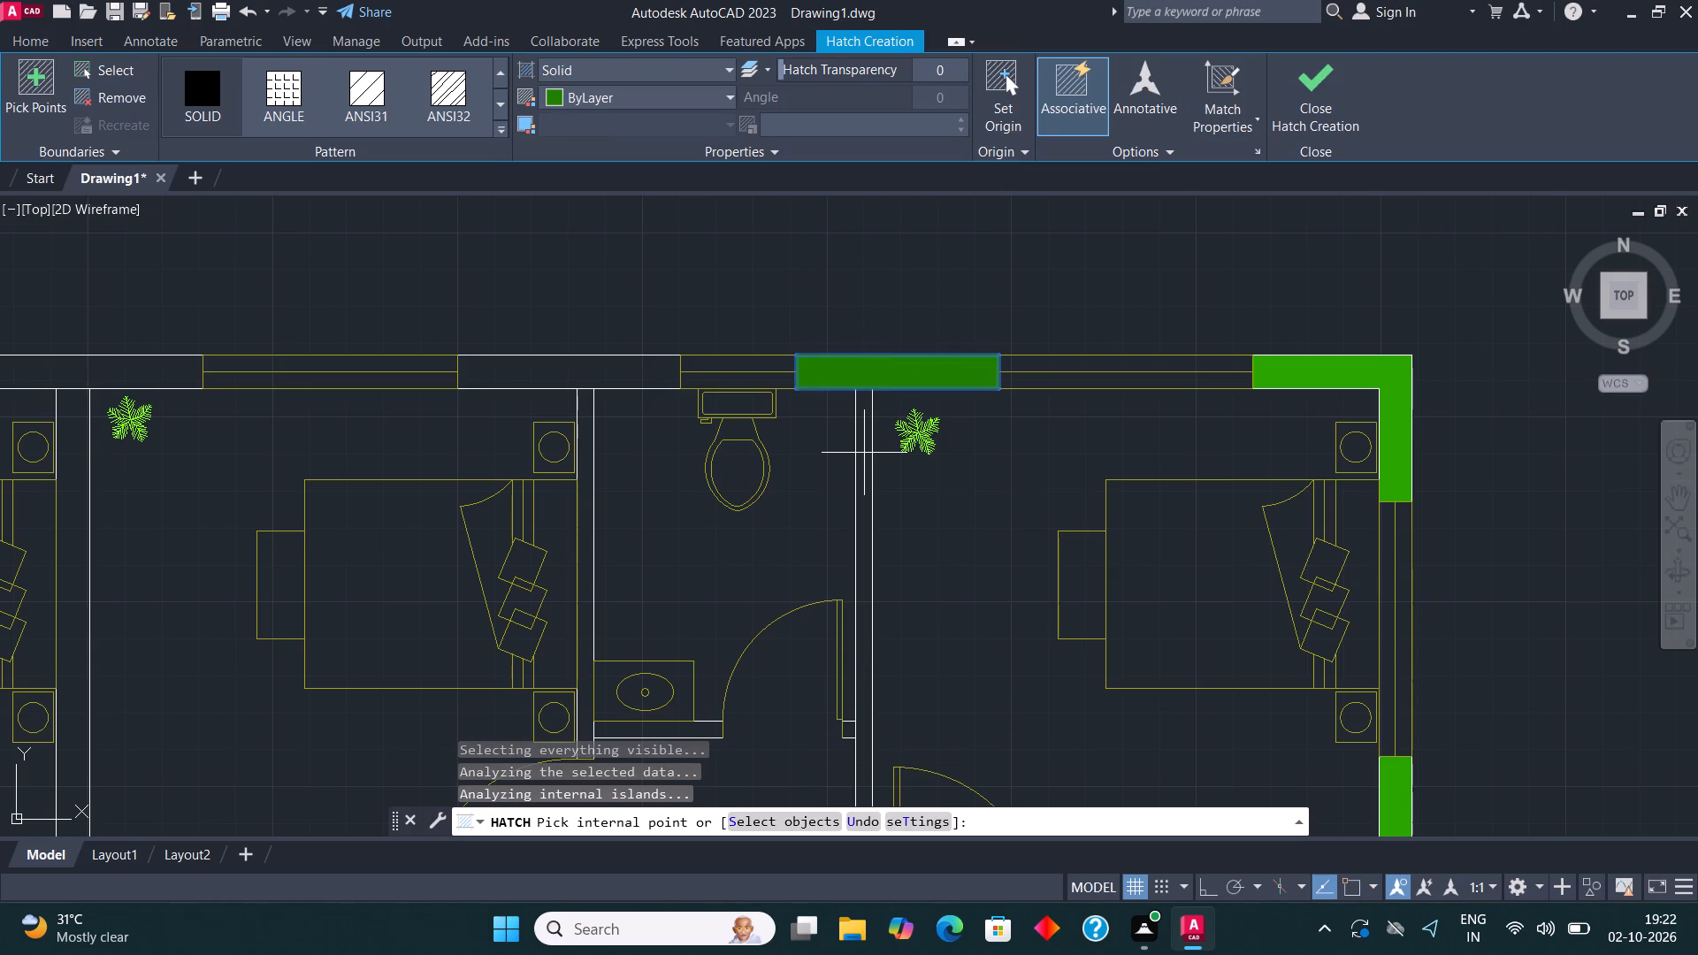
{"action": "left_click", "coordinate": [861, 455]}
{"action": "left_click", "coordinate": [1082, 292]}
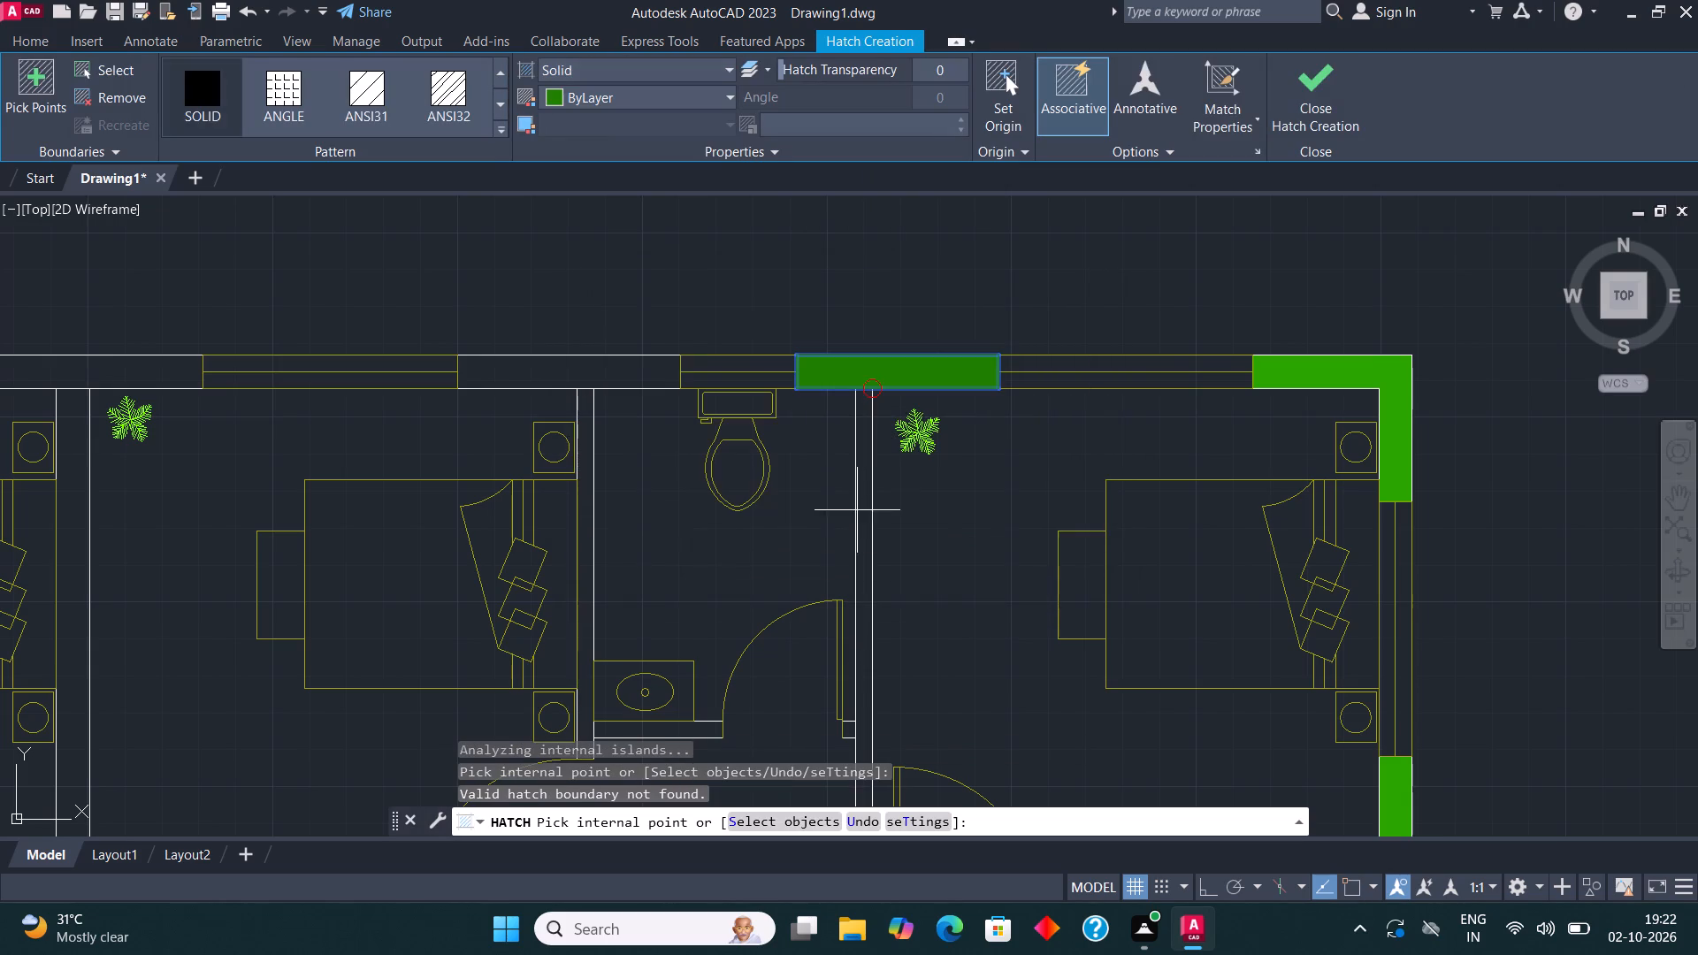
{"action": "left_click", "coordinate": [868, 481]}
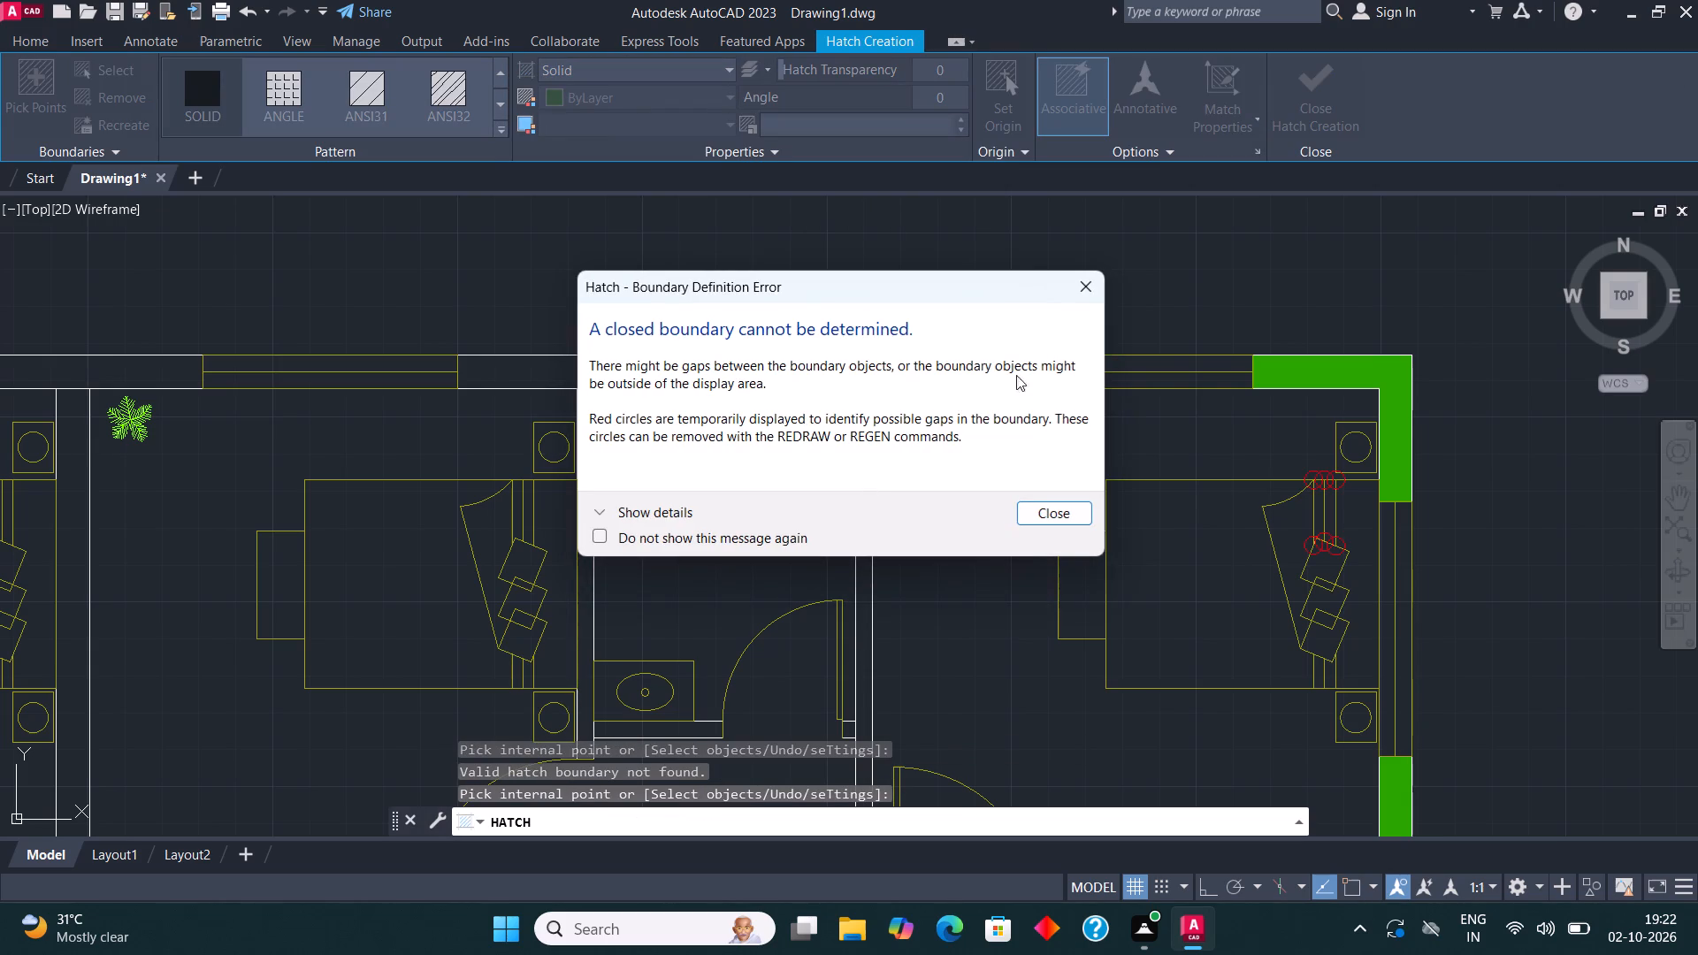
{"action": "left_click", "coordinate": [1082, 285]}
{"action": "left_click", "coordinate": [590, 373]}
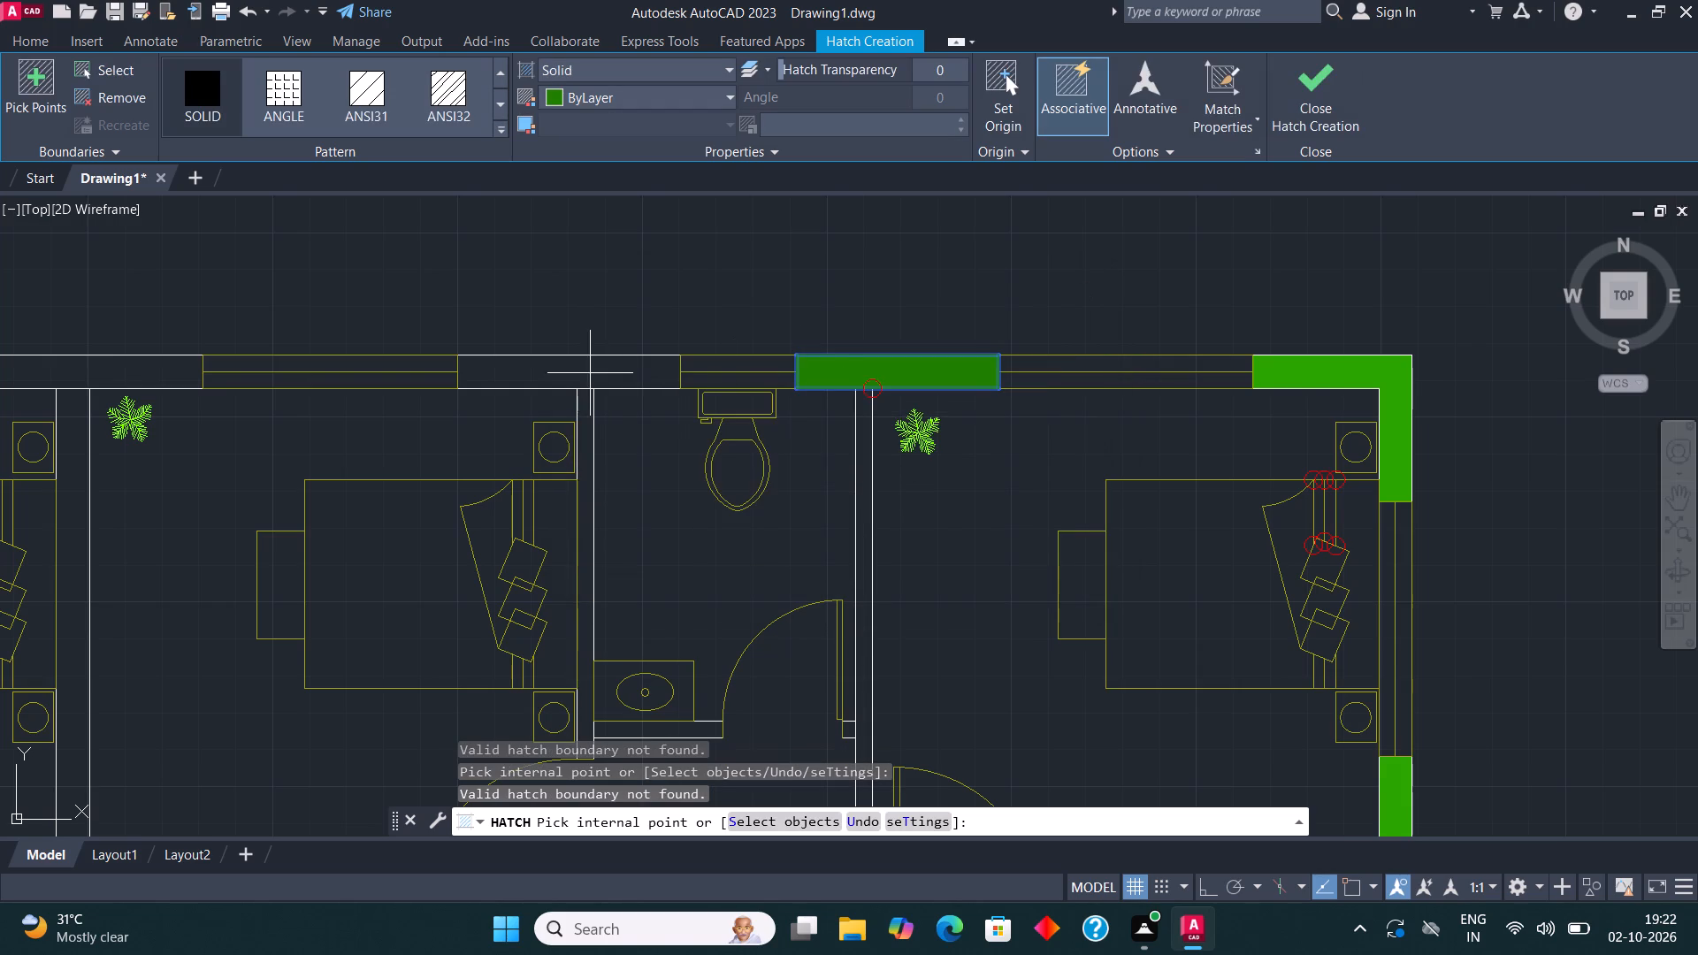
{"action": "left_click", "coordinate": [587, 501]}
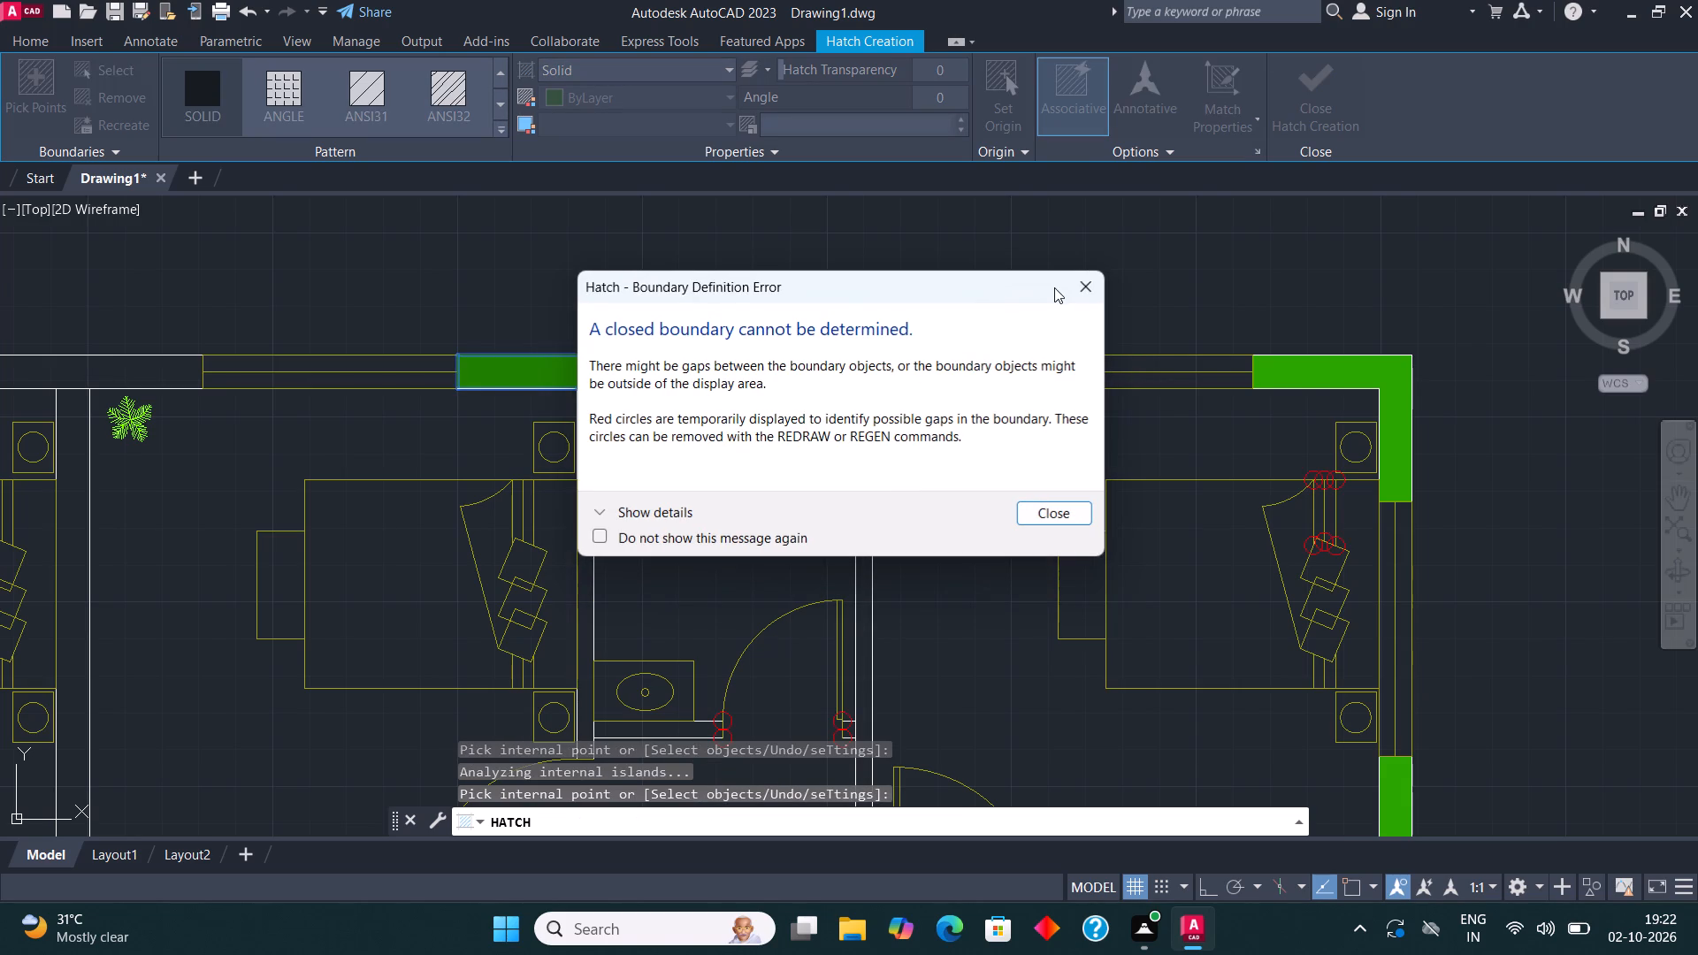
{"action": "left_click", "coordinate": [1076, 286]}
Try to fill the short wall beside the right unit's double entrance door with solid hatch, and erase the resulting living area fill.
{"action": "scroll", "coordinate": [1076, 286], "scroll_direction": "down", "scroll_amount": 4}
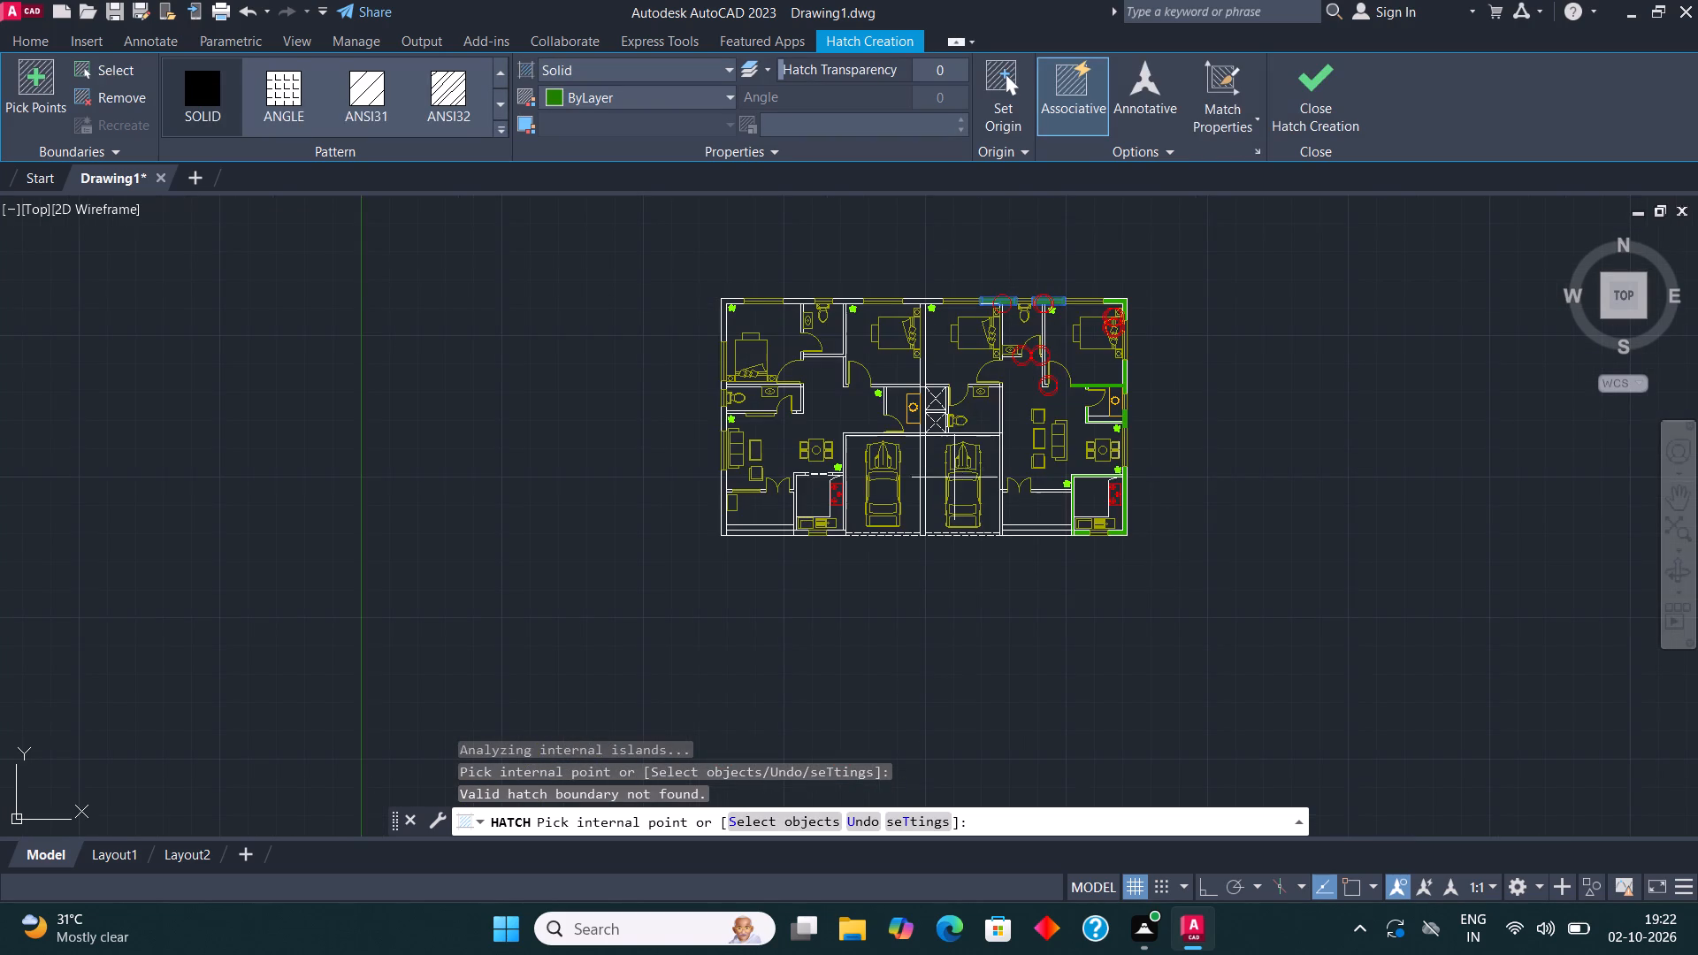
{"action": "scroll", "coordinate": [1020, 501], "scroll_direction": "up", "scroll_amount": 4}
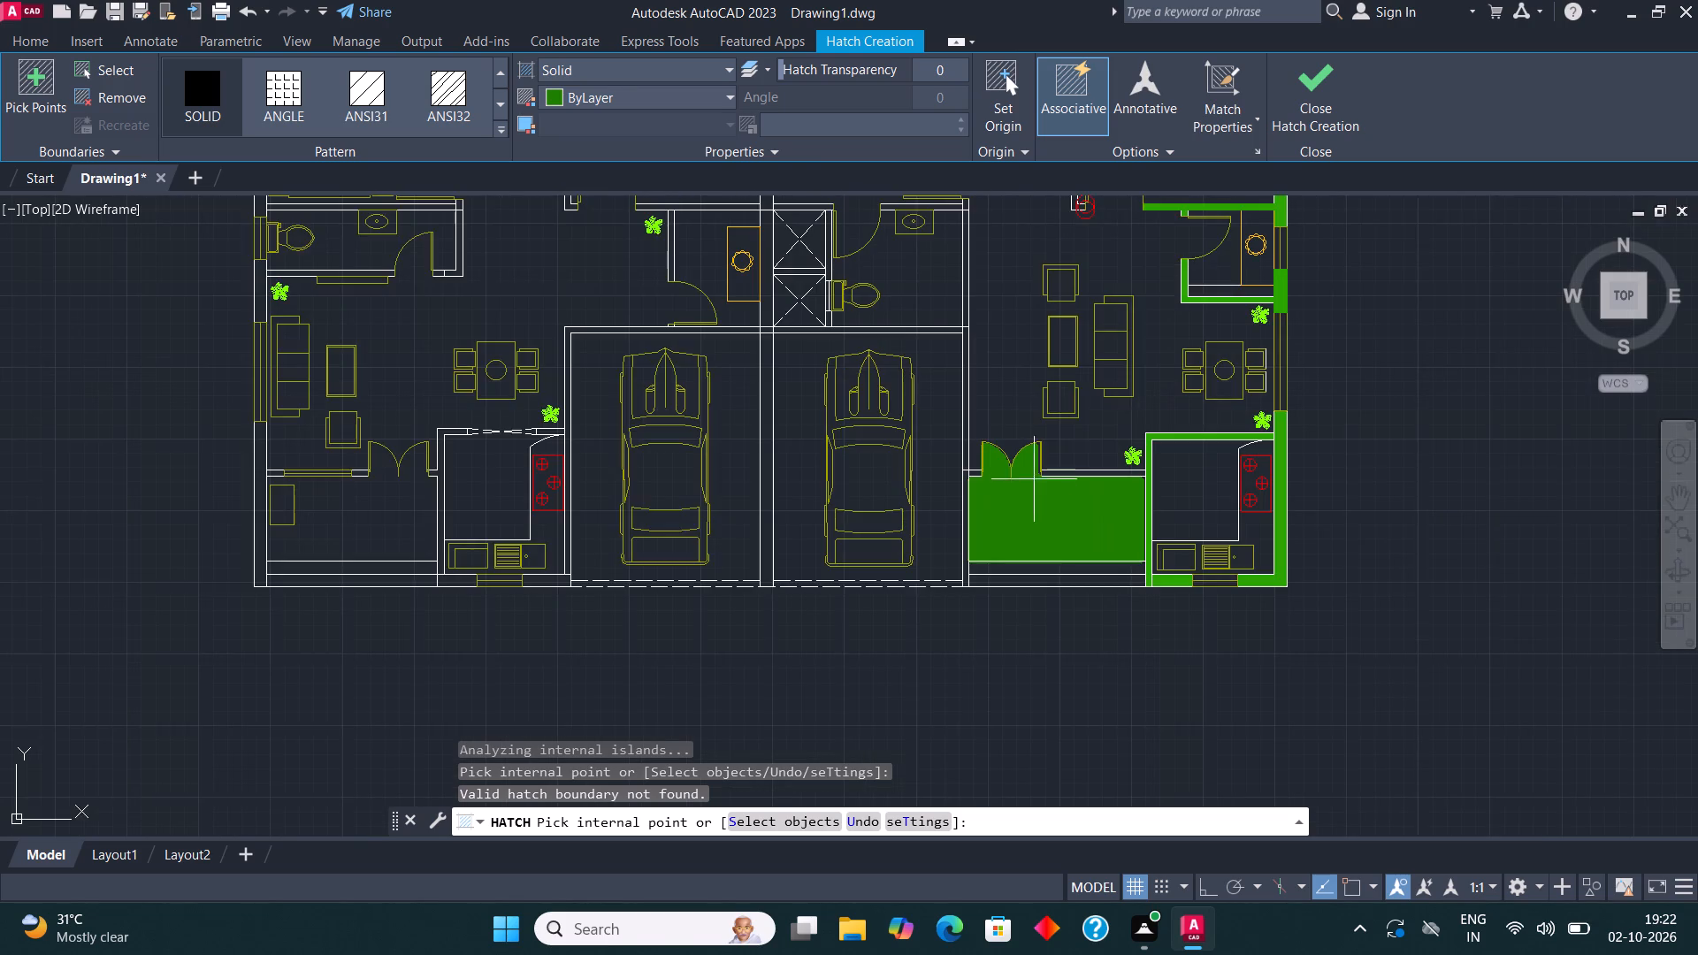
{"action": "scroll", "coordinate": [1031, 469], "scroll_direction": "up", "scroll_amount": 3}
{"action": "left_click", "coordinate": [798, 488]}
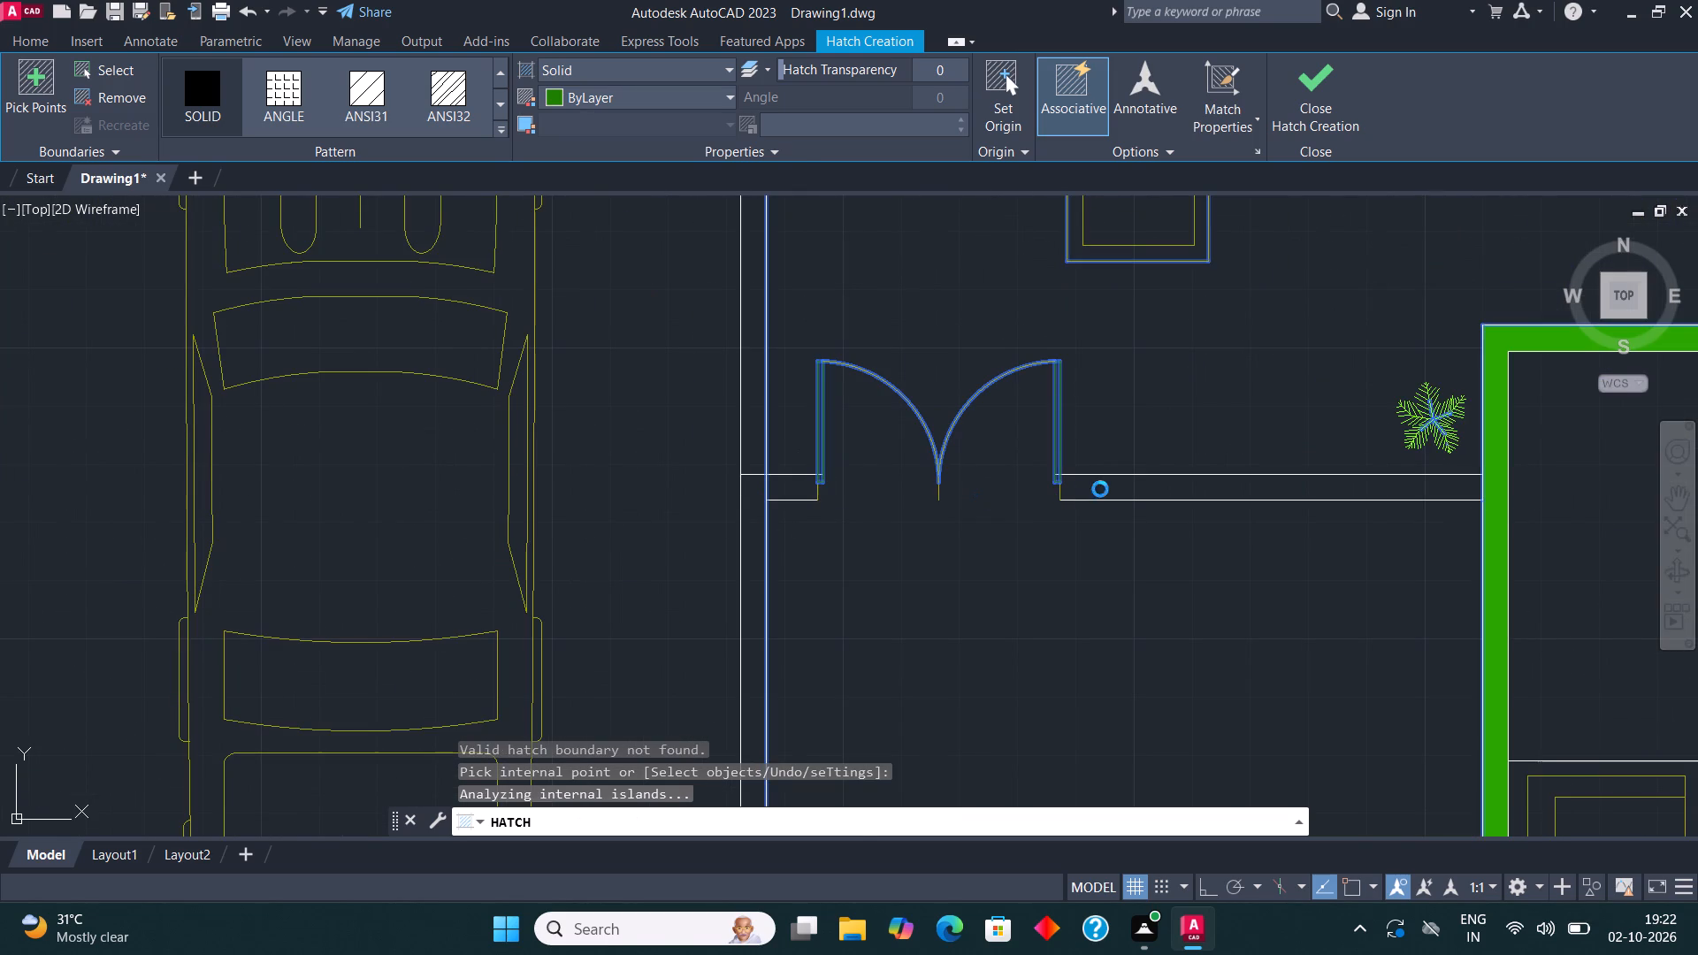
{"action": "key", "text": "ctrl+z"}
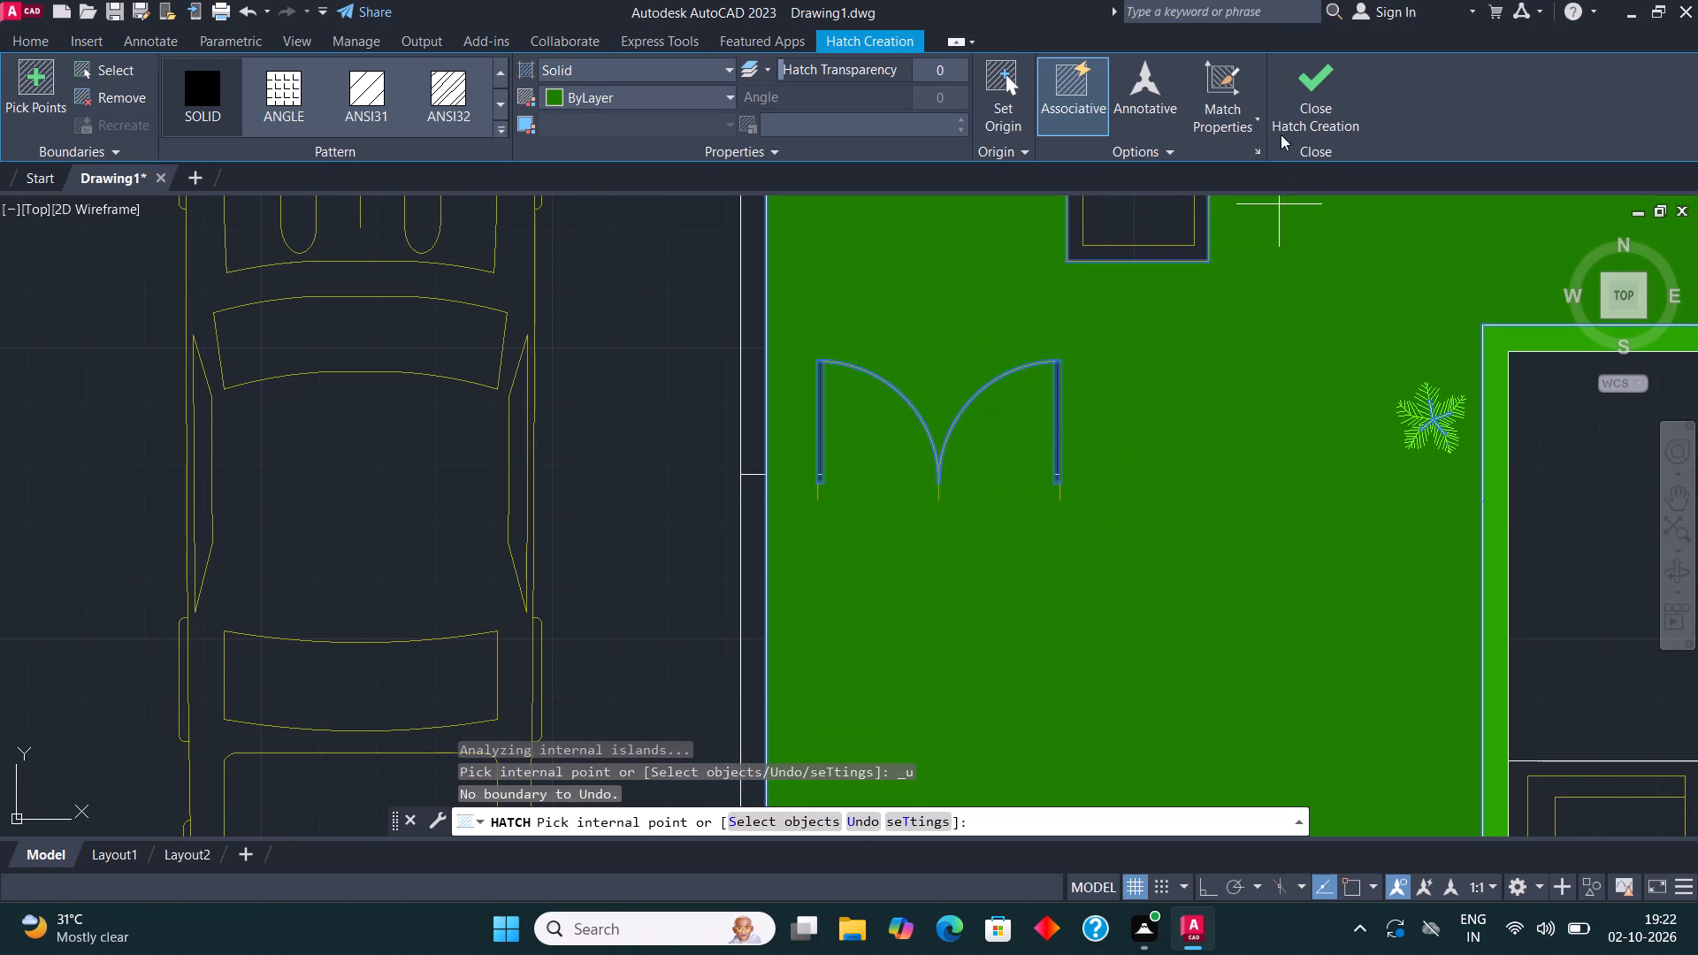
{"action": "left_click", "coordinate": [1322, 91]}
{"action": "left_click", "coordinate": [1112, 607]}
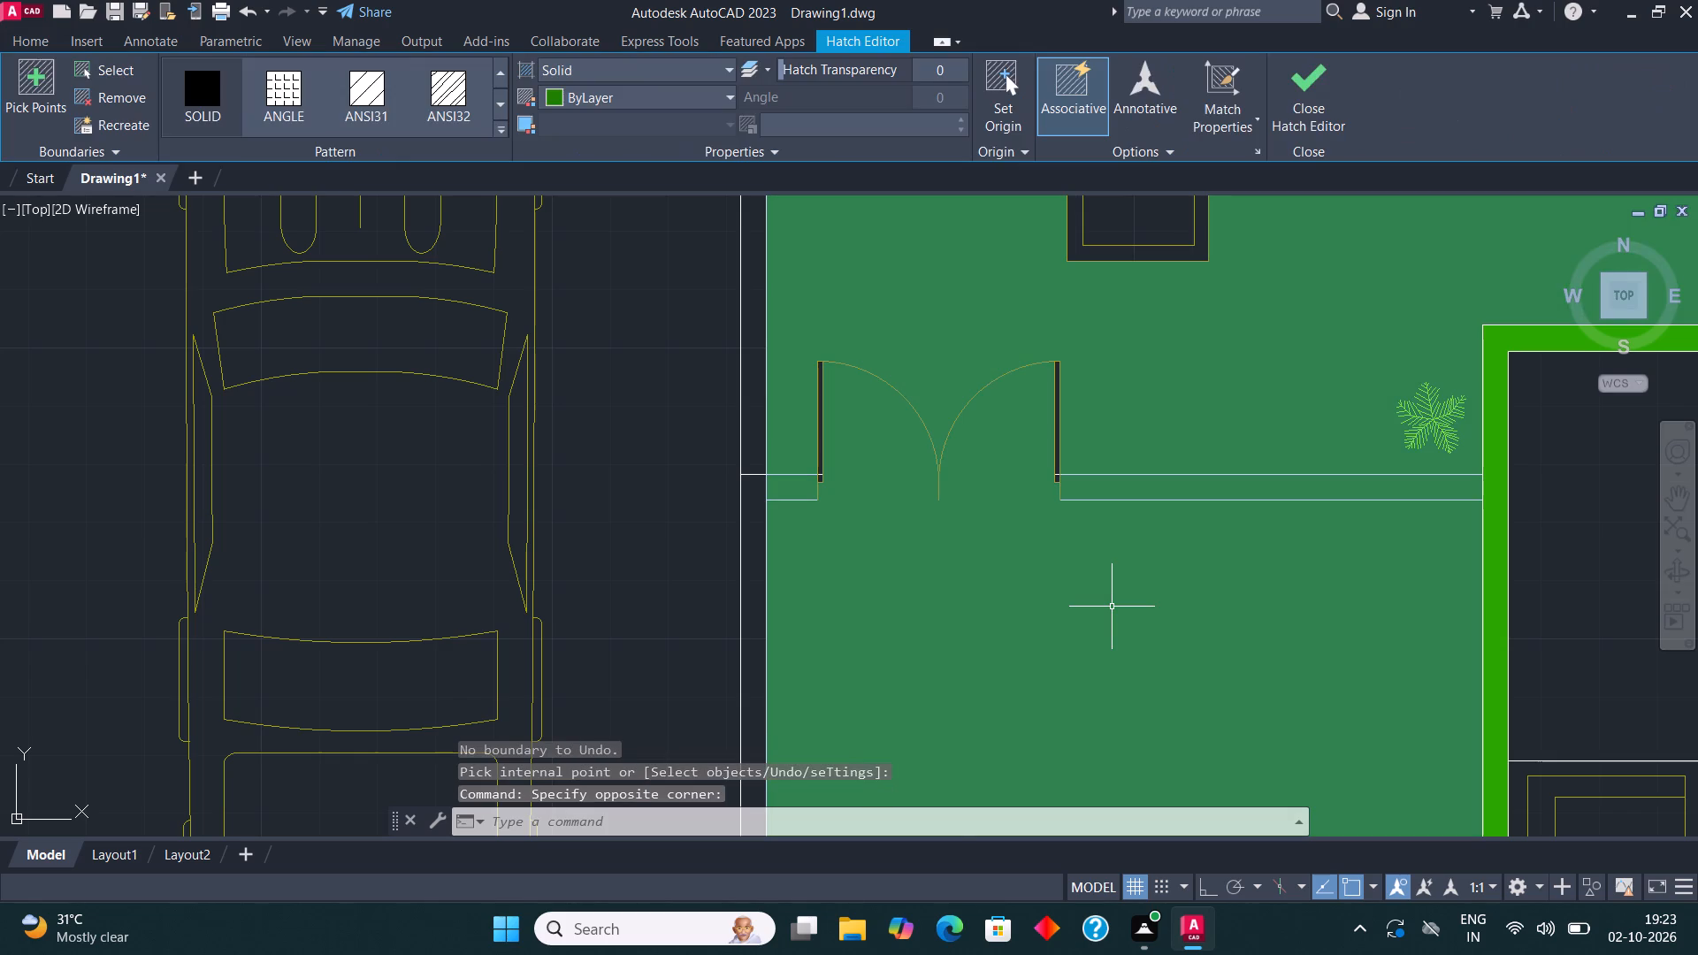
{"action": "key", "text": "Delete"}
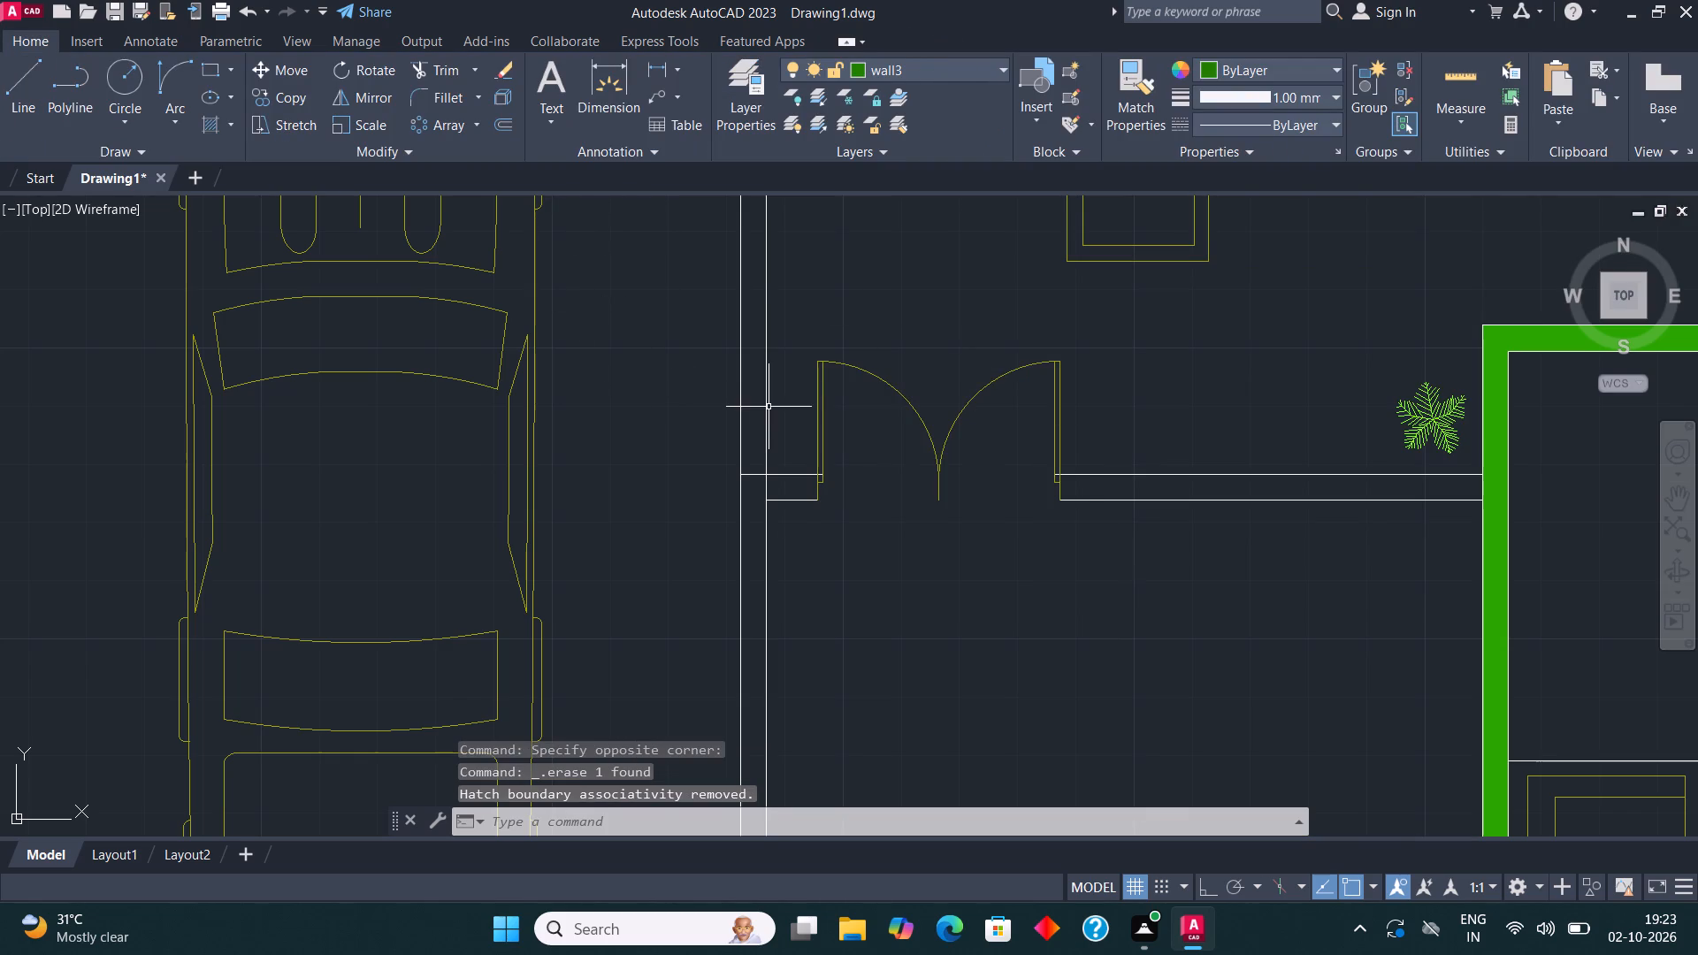
Outline the two wall segments on either side of the right unit's double entrance door with rectangles on layer wall3.
{"action": "left_click", "coordinate": [203, 68]}
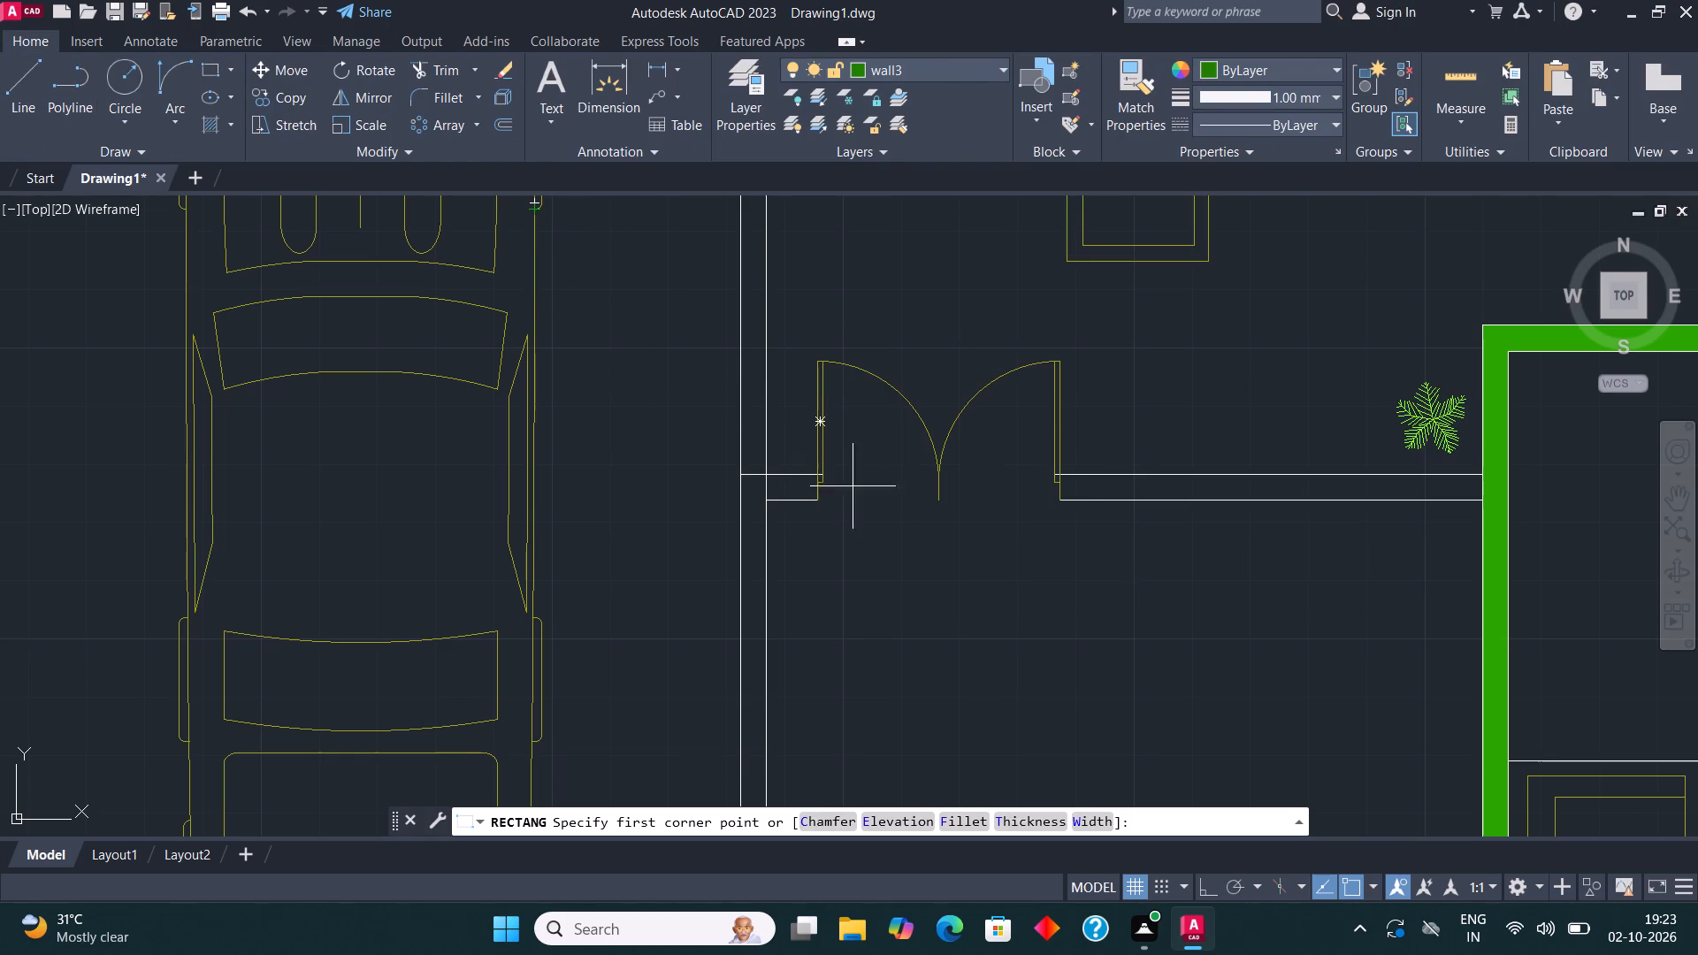
{"action": "left_click", "coordinate": [1066, 505]}
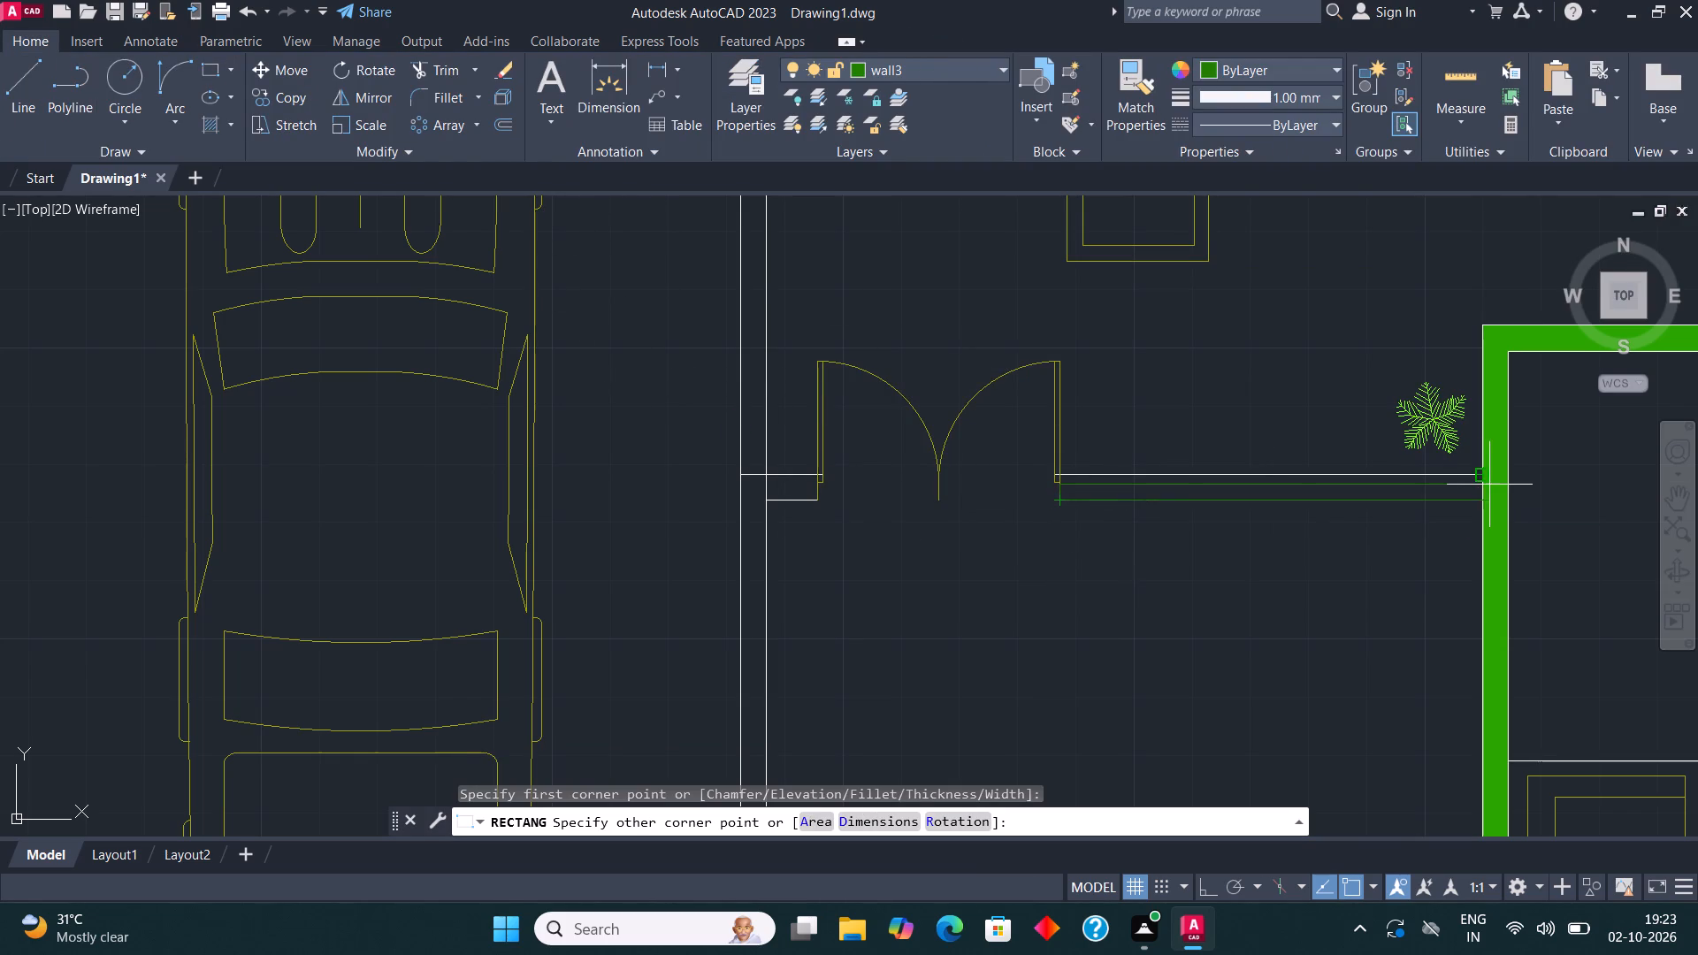
{"action": "left_click", "coordinate": [1478, 478]}
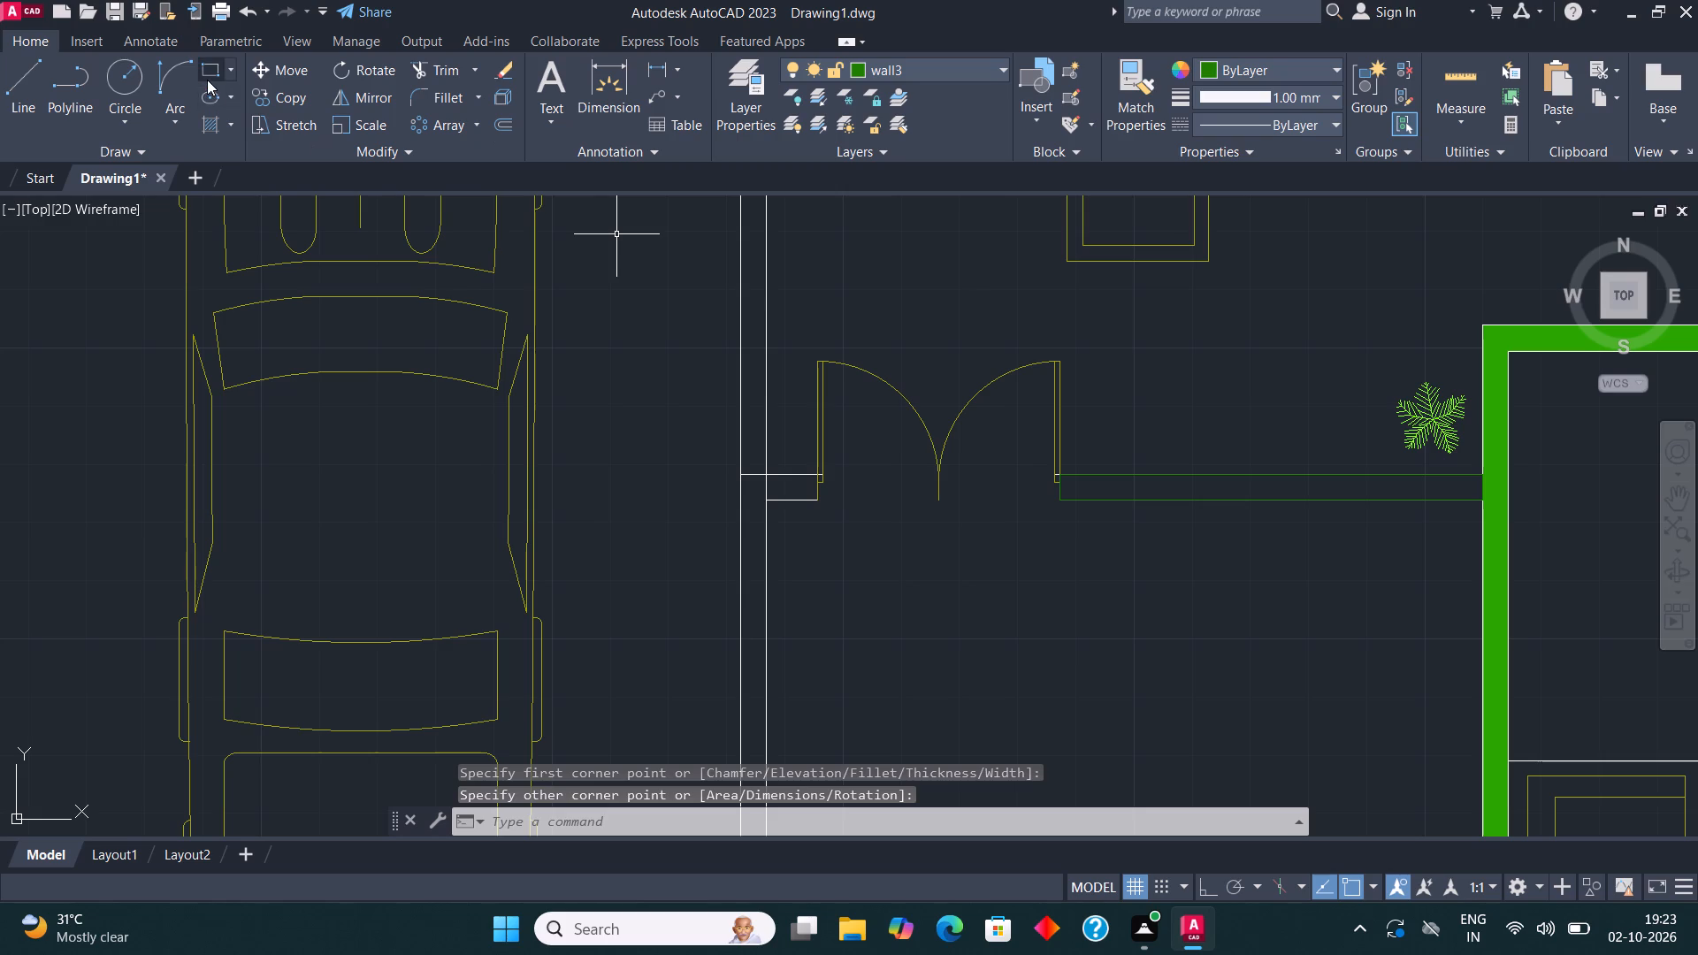
{"action": "left_click", "coordinate": [207, 80]}
{"action": "left_click", "coordinate": [821, 502]}
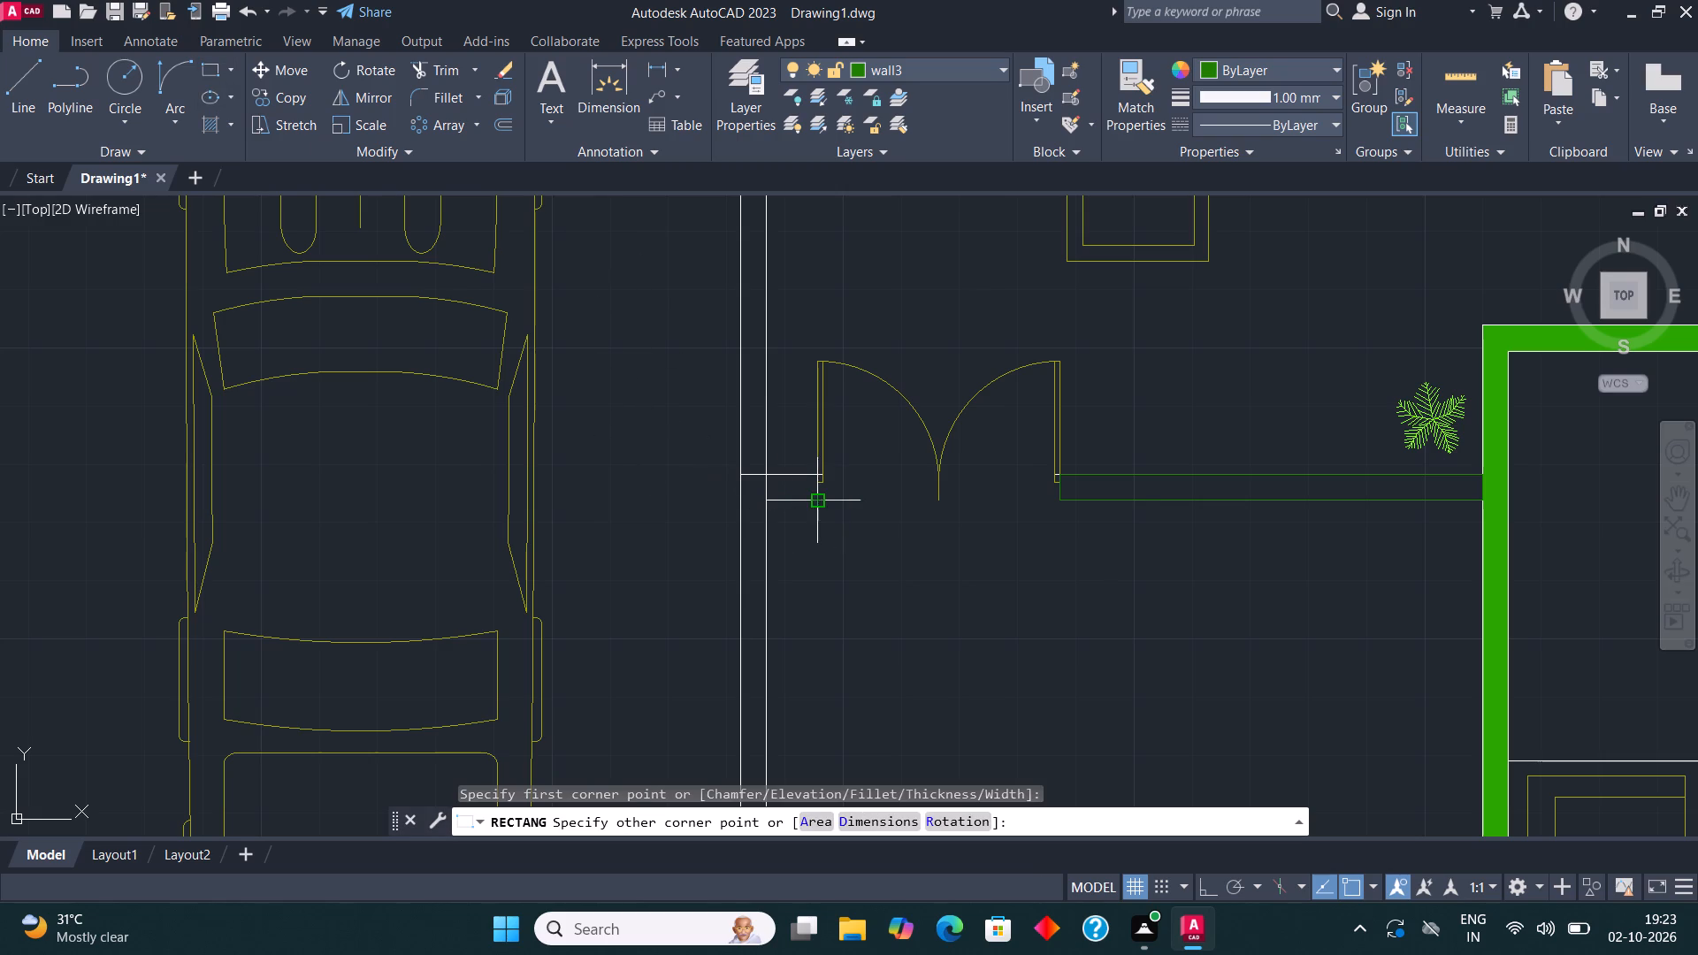
{"action": "left_click", "coordinate": [766, 479]}
{"action": "scroll", "coordinate": [779, 487], "scroll_direction": "down", "scroll_amount": 2}
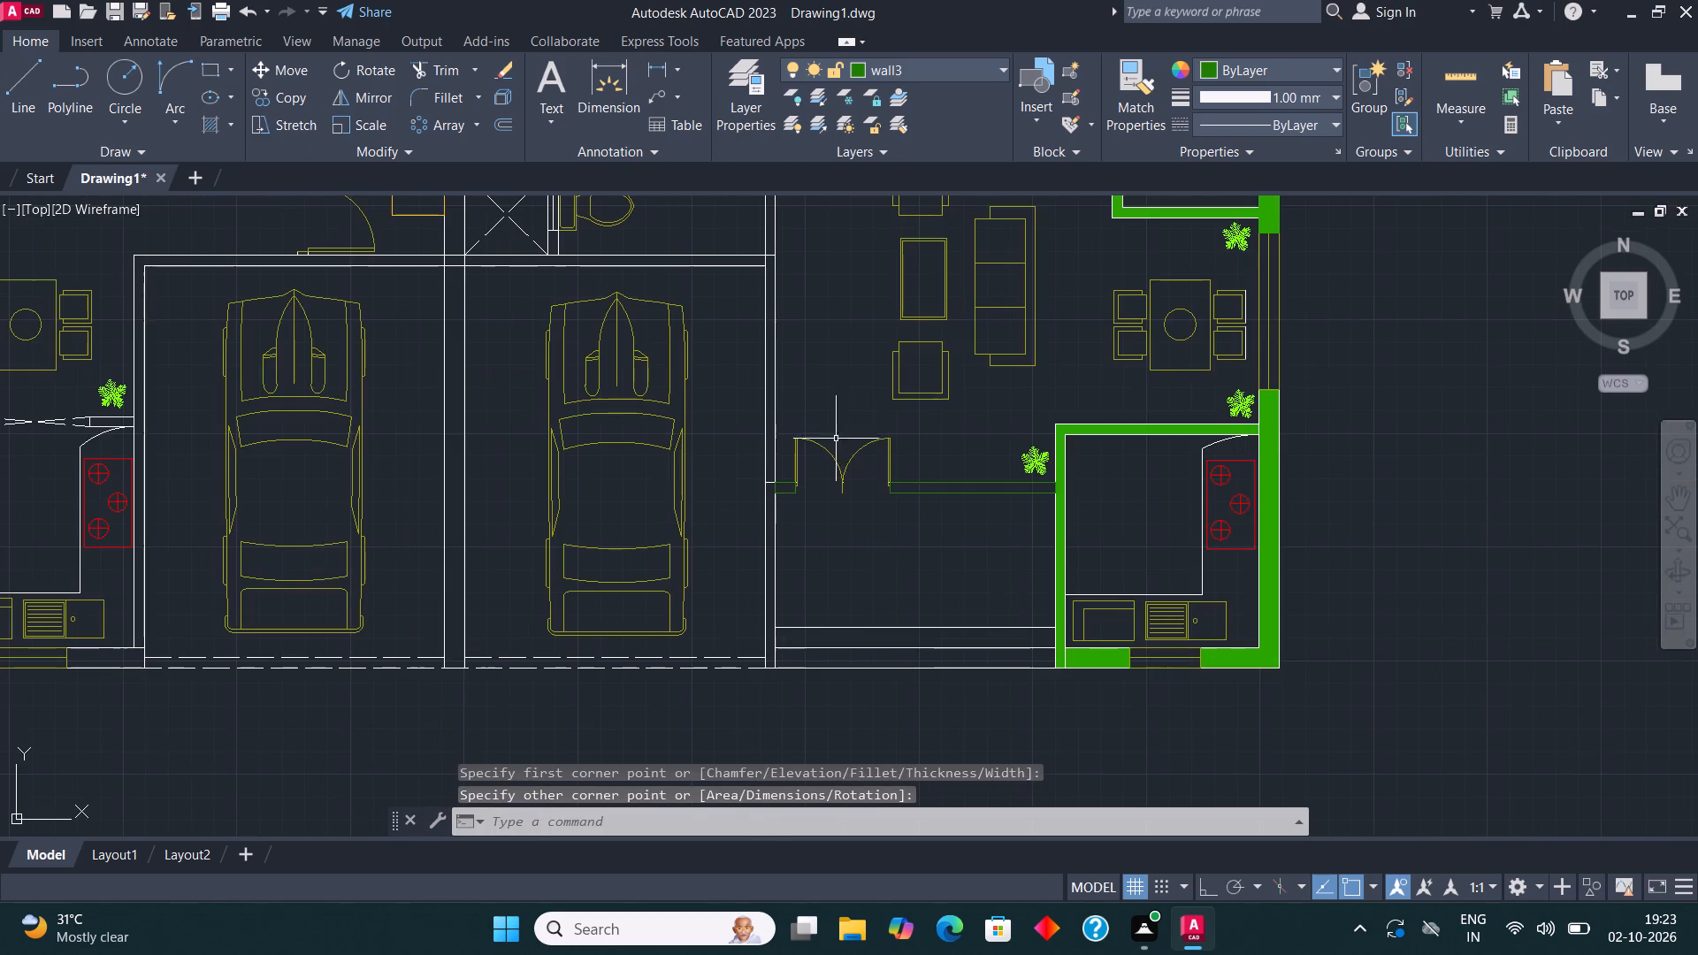
Draw a rectangle over the long wall between garage and living area, from the front outer edge to the wall end beside the bedroom door.
{"action": "left_click", "coordinate": [209, 62]}
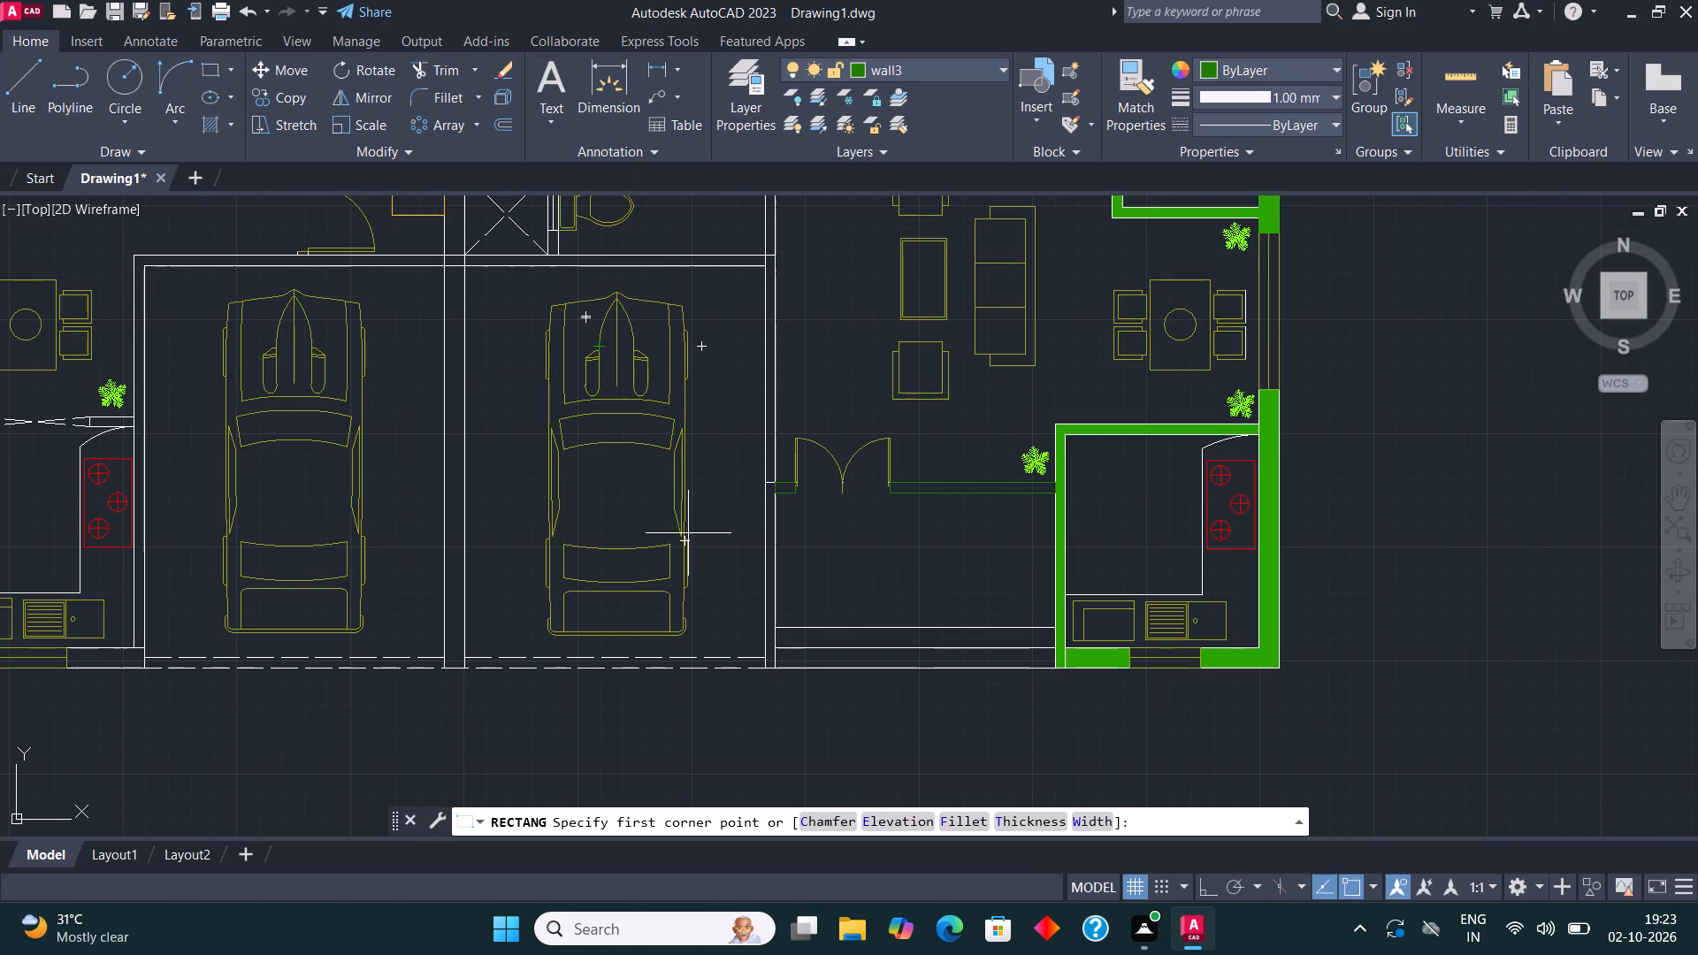
{"action": "scroll", "coordinate": [763, 675], "scroll_direction": "up", "scroll_amount": 3}
{"action": "left_click", "coordinate": [750, 649]}
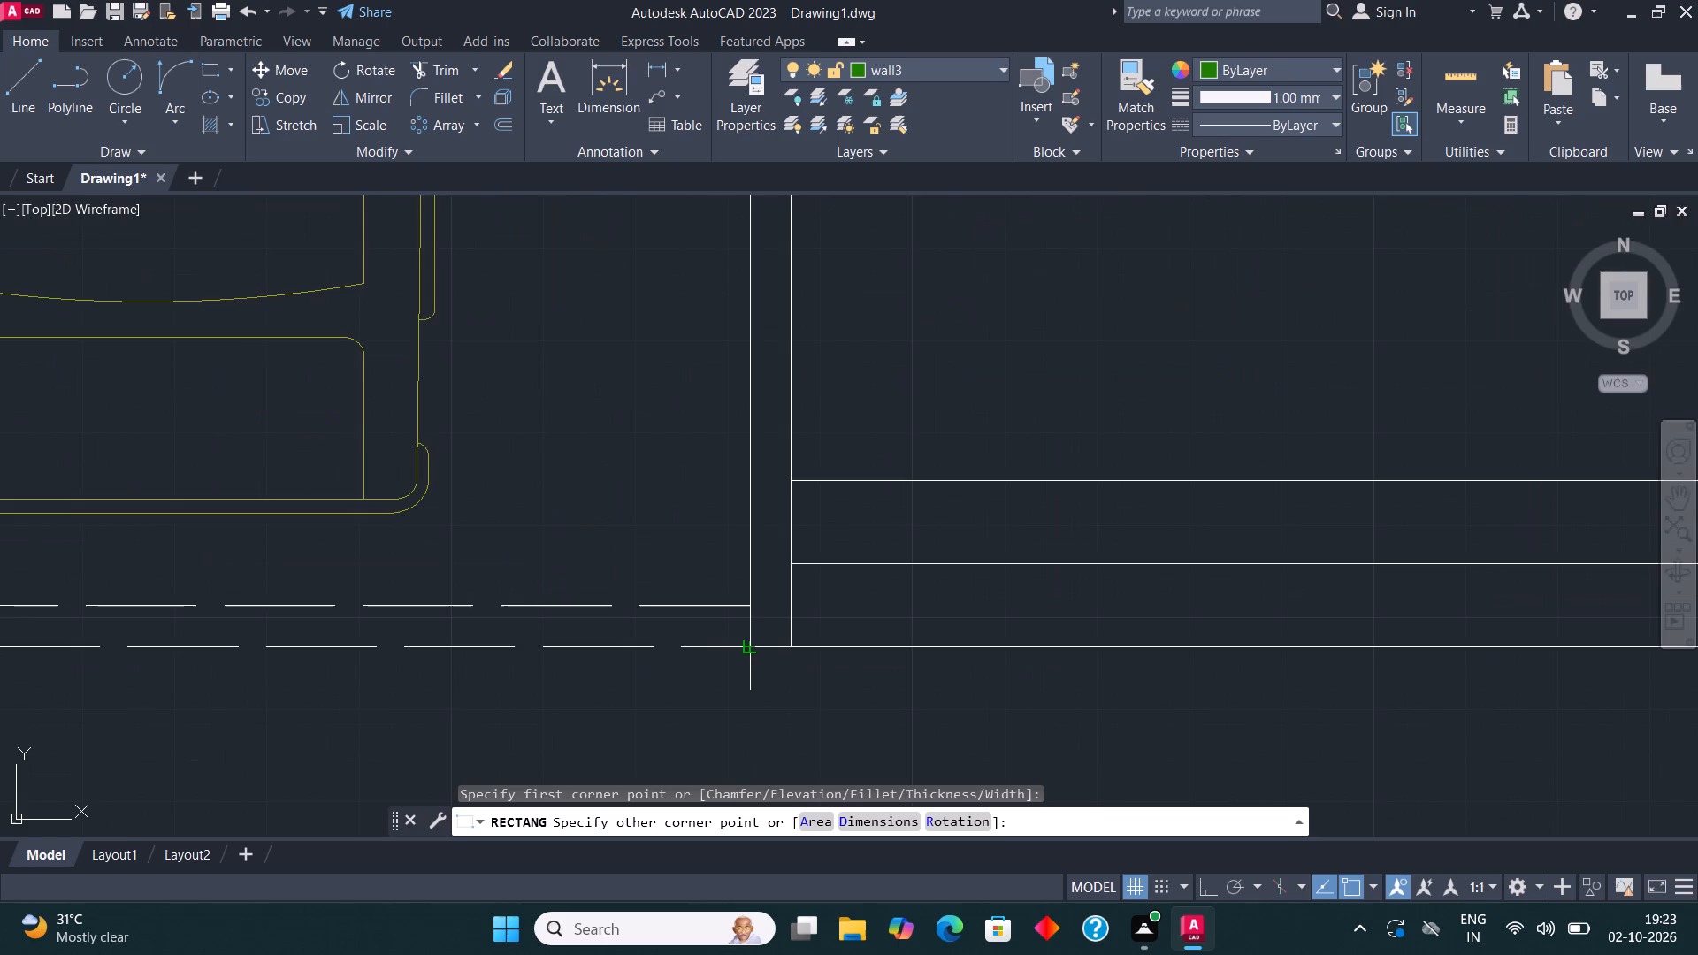
{"action": "scroll", "coordinate": [753, 662], "scroll_direction": "down", "scroll_amount": 4}
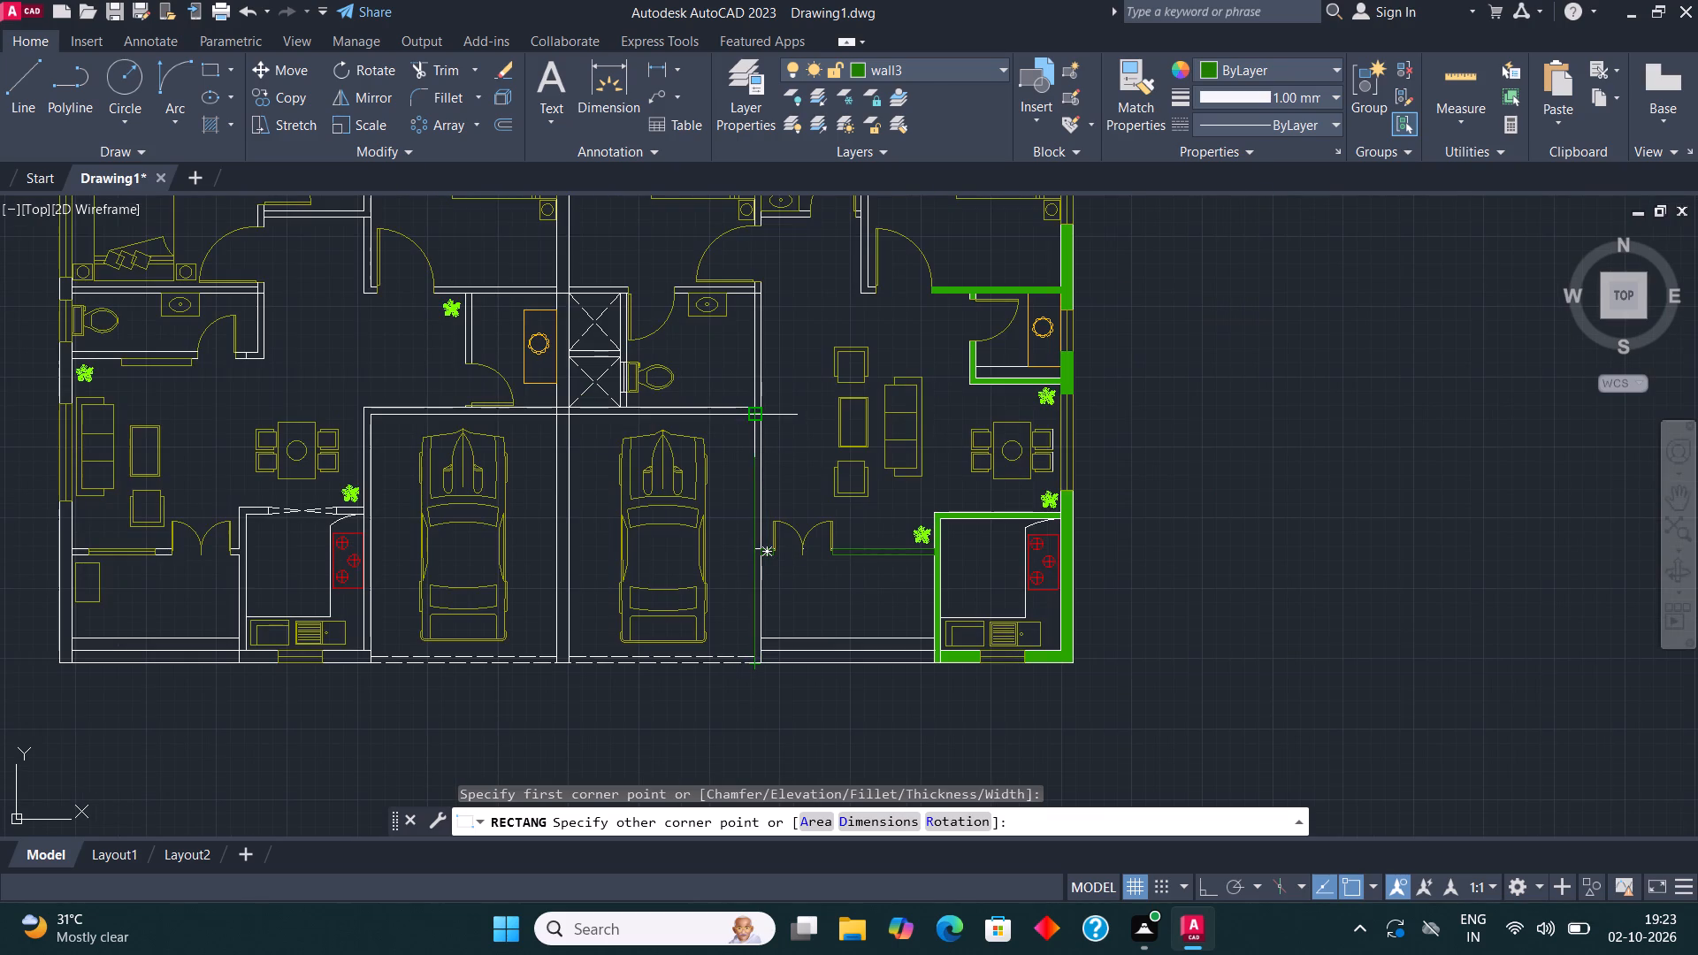
{"action": "scroll", "coordinate": [767, 278], "scroll_direction": "up", "scroll_amount": 4}
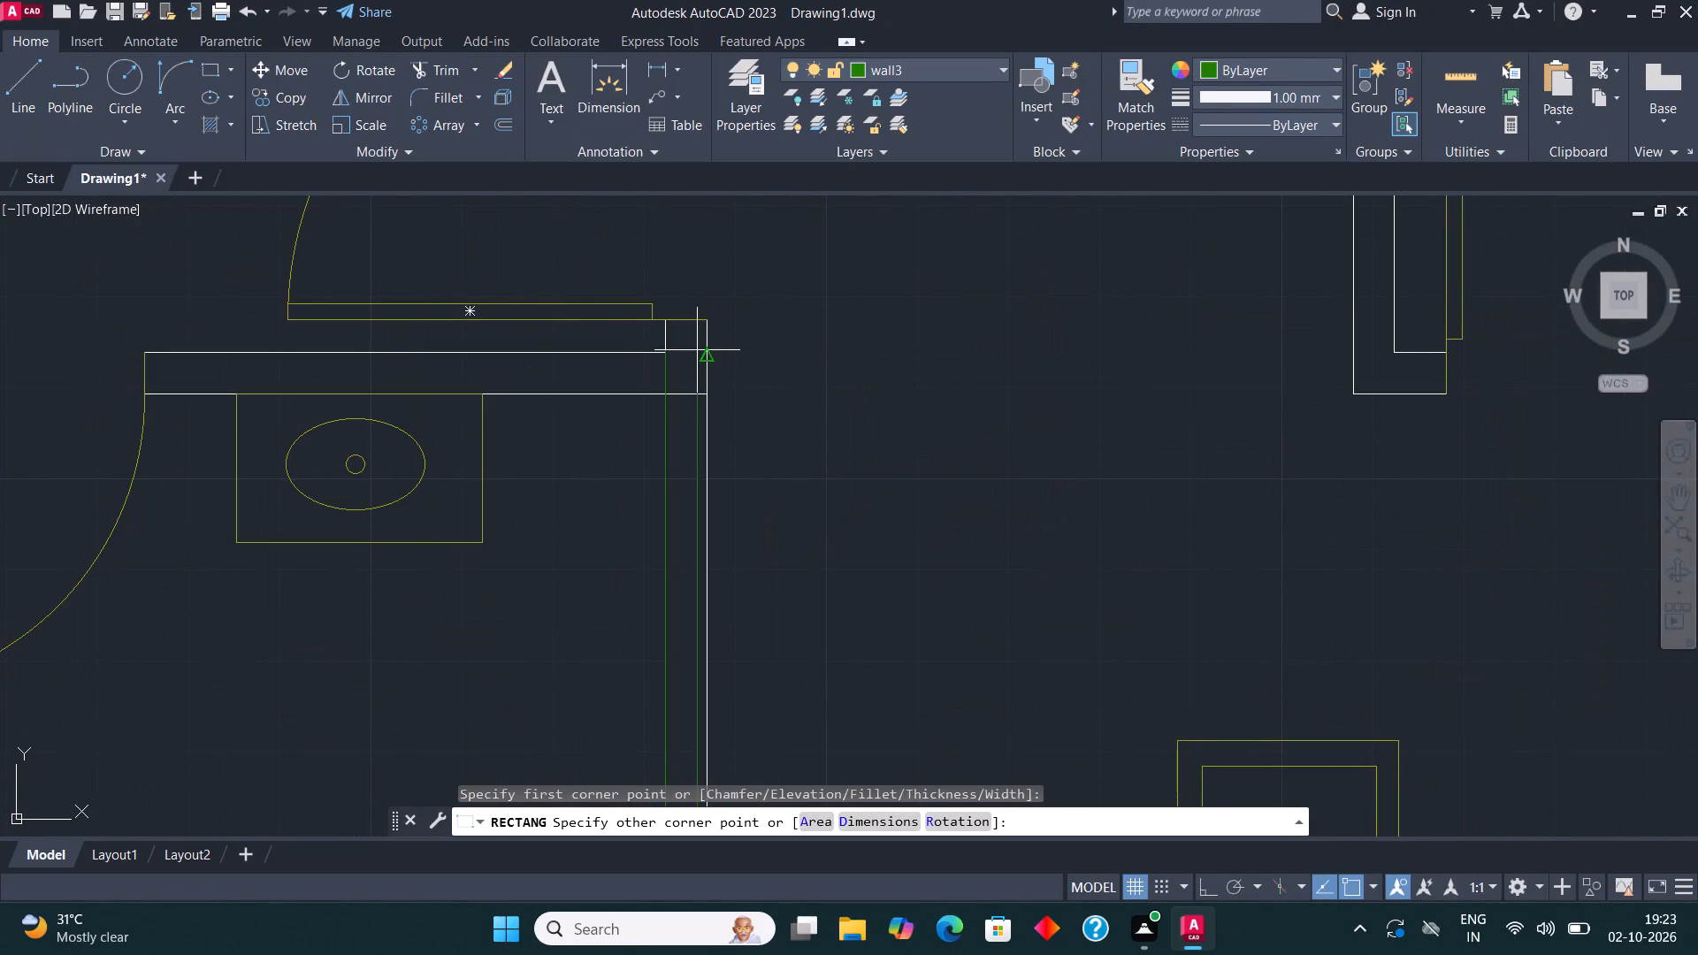
{"action": "left_click", "coordinate": [704, 320]}
{"action": "scroll", "coordinate": [843, 383], "scroll_direction": "down", "scroll_amount": 2}
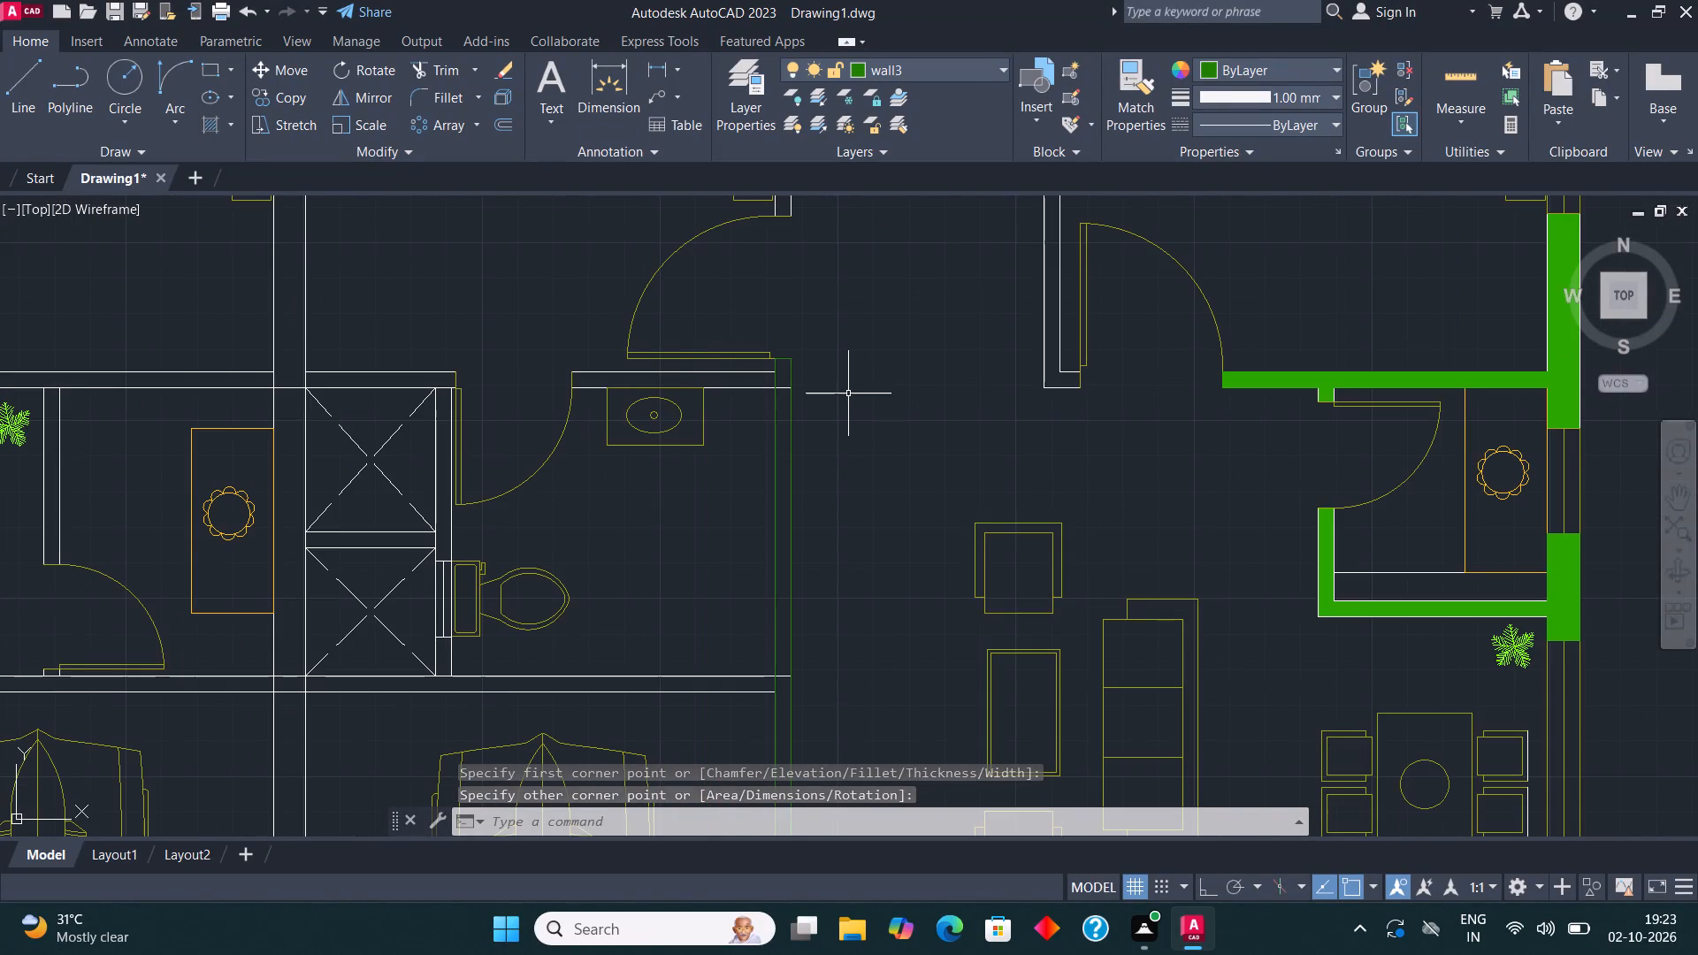
Draw a rectangle over the wall between the right unit's garage and common bathroom, ending at the long living area wall.
{"action": "left_click", "coordinate": [210, 64]}
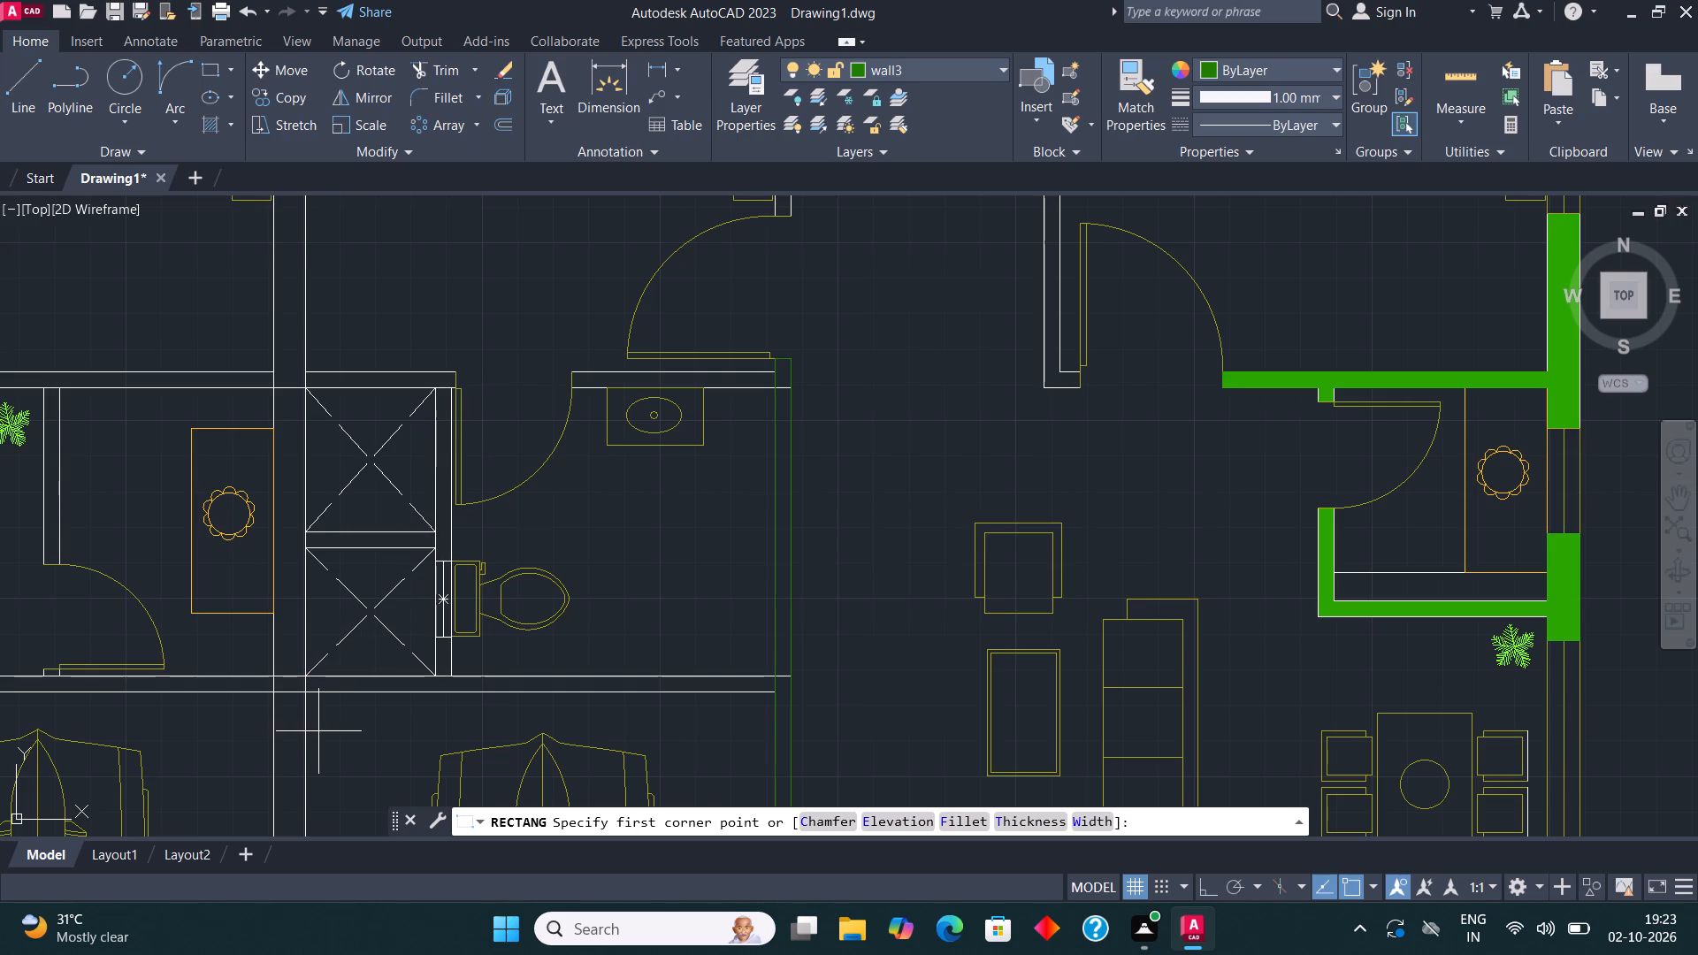
{"action": "scroll", "coordinate": [395, 706], "scroll_direction": "up", "scroll_amount": 3}
{"action": "left_click", "coordinate": [607, 590]}
{"action": "scroll", "coordinate": [607, 625], "scroll_direction": "down", "scroll_amount": 1}
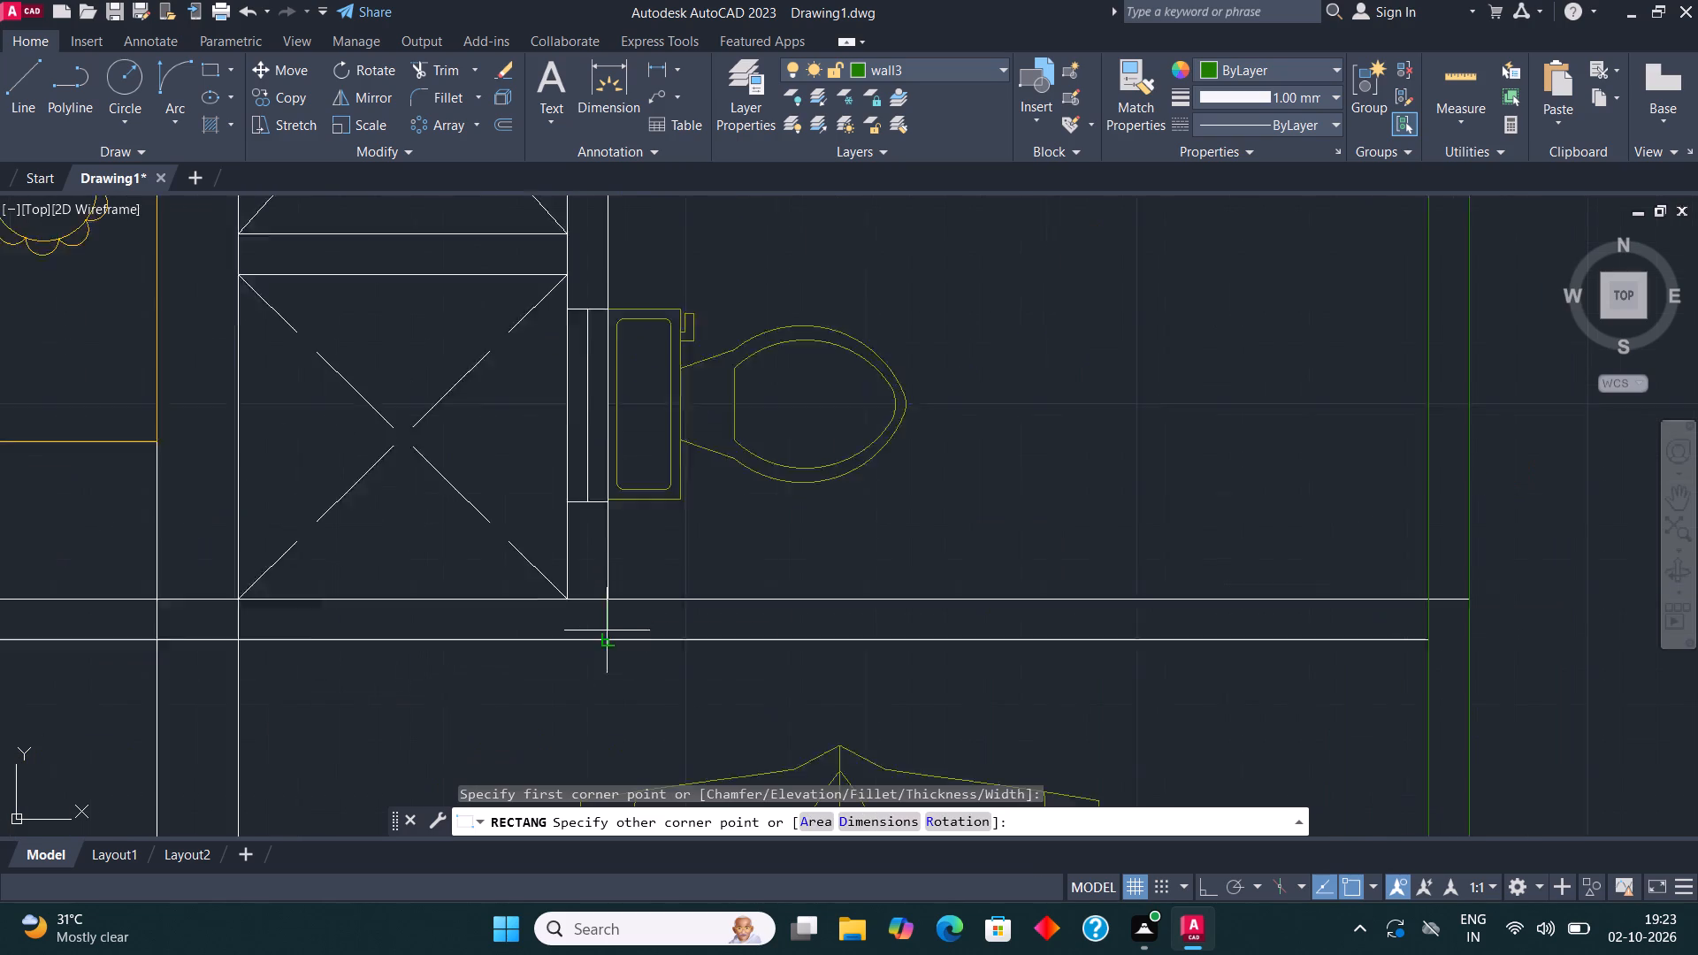
{"action": "scroll", "coordinate": [607, 630], "scroll_direction": "down", "scroll_amount": 1}
{"action": "left_click", "coordinate": [1119, 638]}
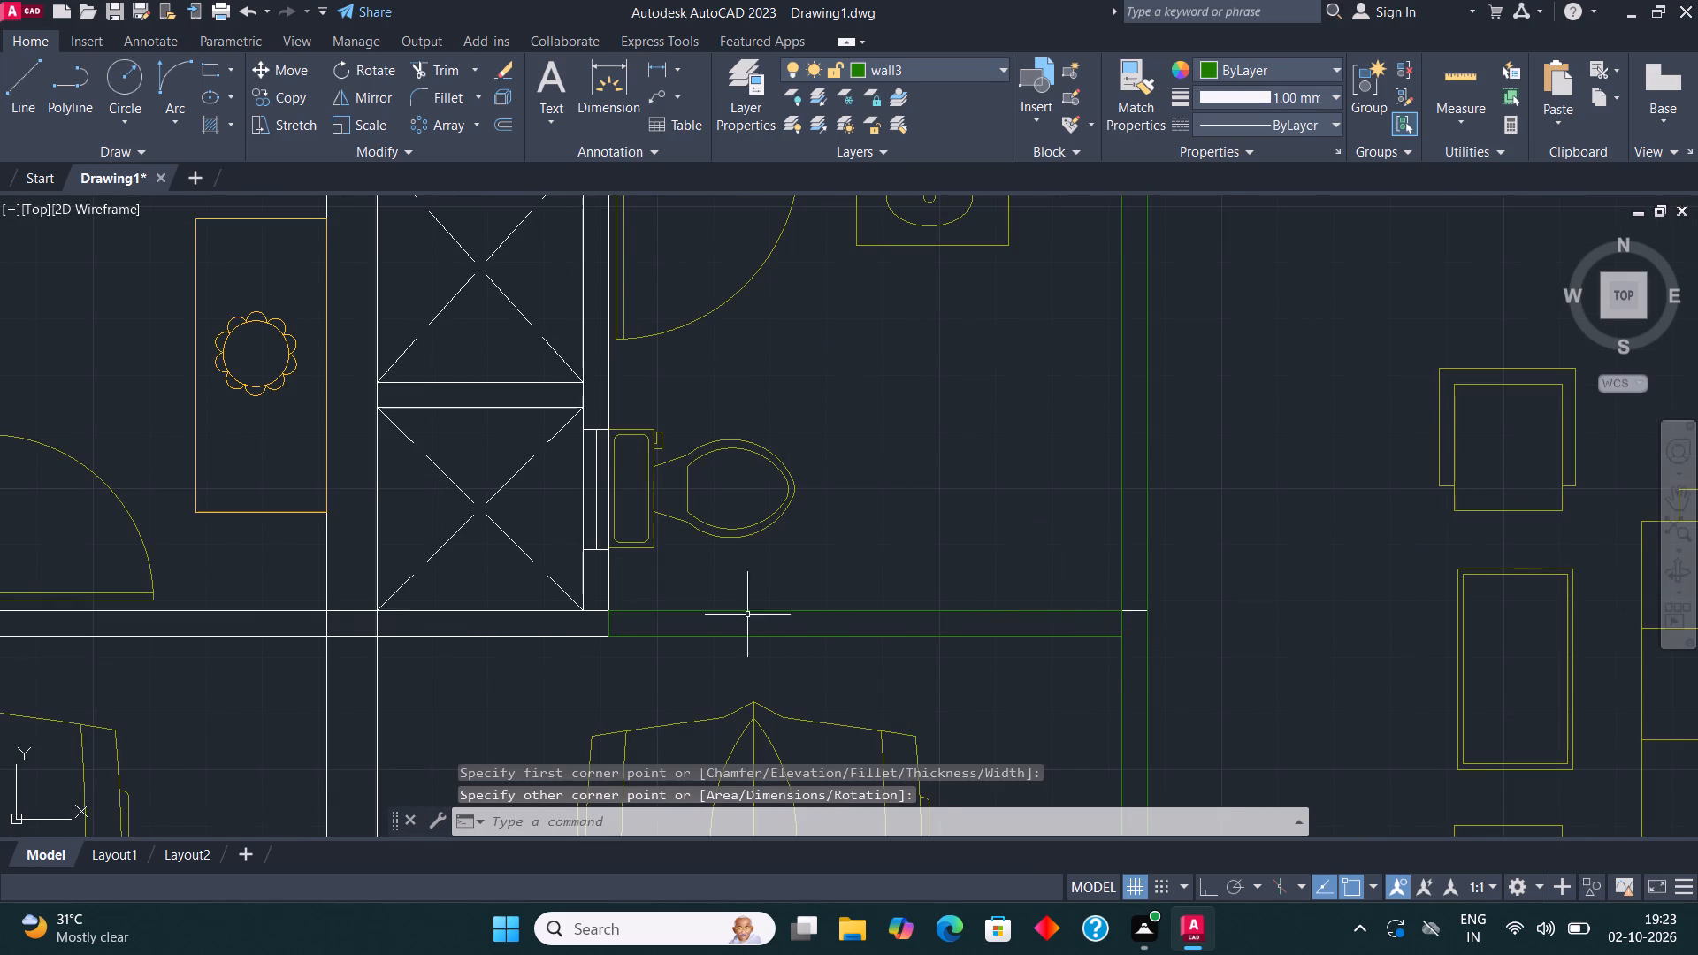
Draw a rectangle over the common bathroom's wall behind the wash basin, and undo the last action.
{"action": "scroll", "coordinate": [654, 598], "scroll_direction": "down", "scroll_amount": 1}
{"action": "middle_click_drag", "start_coordinate": [913, 581], "coordinate": [895, 657]}
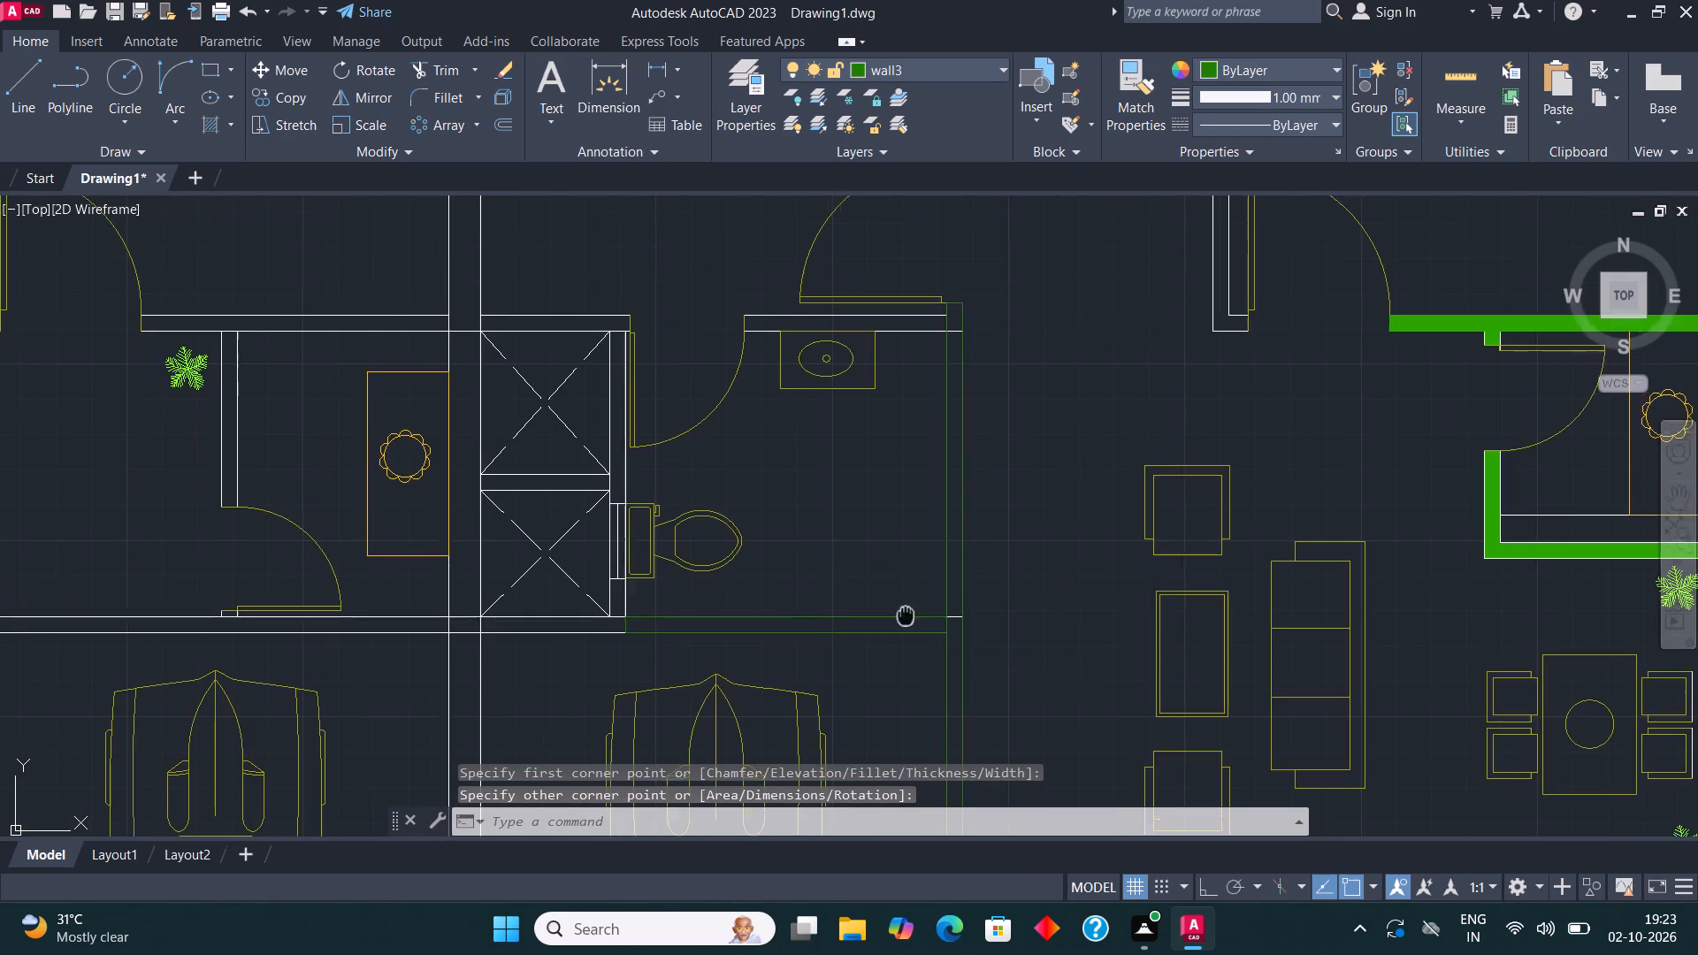
{"action": "middle_click_drag", "start_coordinate": [895, 657], "coordinate": [846, 709]}
{"action": "middle_click_drag", "start_coordinate": [828, 482], "coordinate": [816, 594]}
{"action": "scroll", "coordinate": [800, 539], "scroll_direction": "up", "scroll_amount": 2}
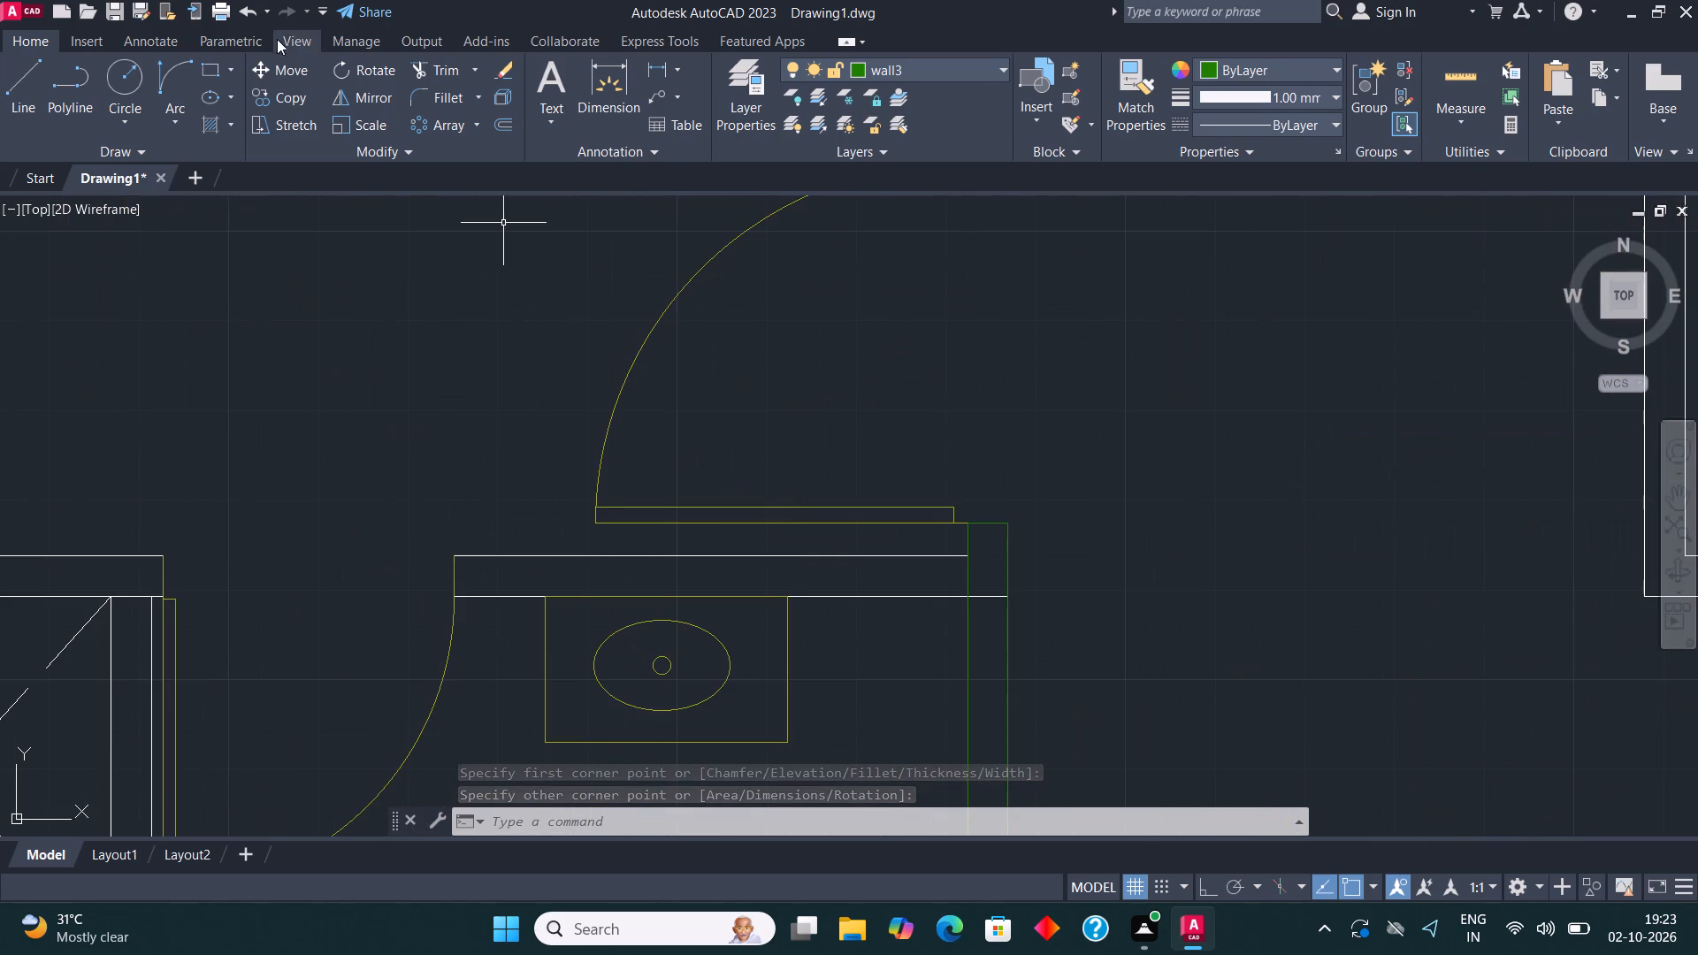
{"action": "left_click", "coordinate": [210, 65]}
{"action": "left_click", "coordinate": [458, 595]}
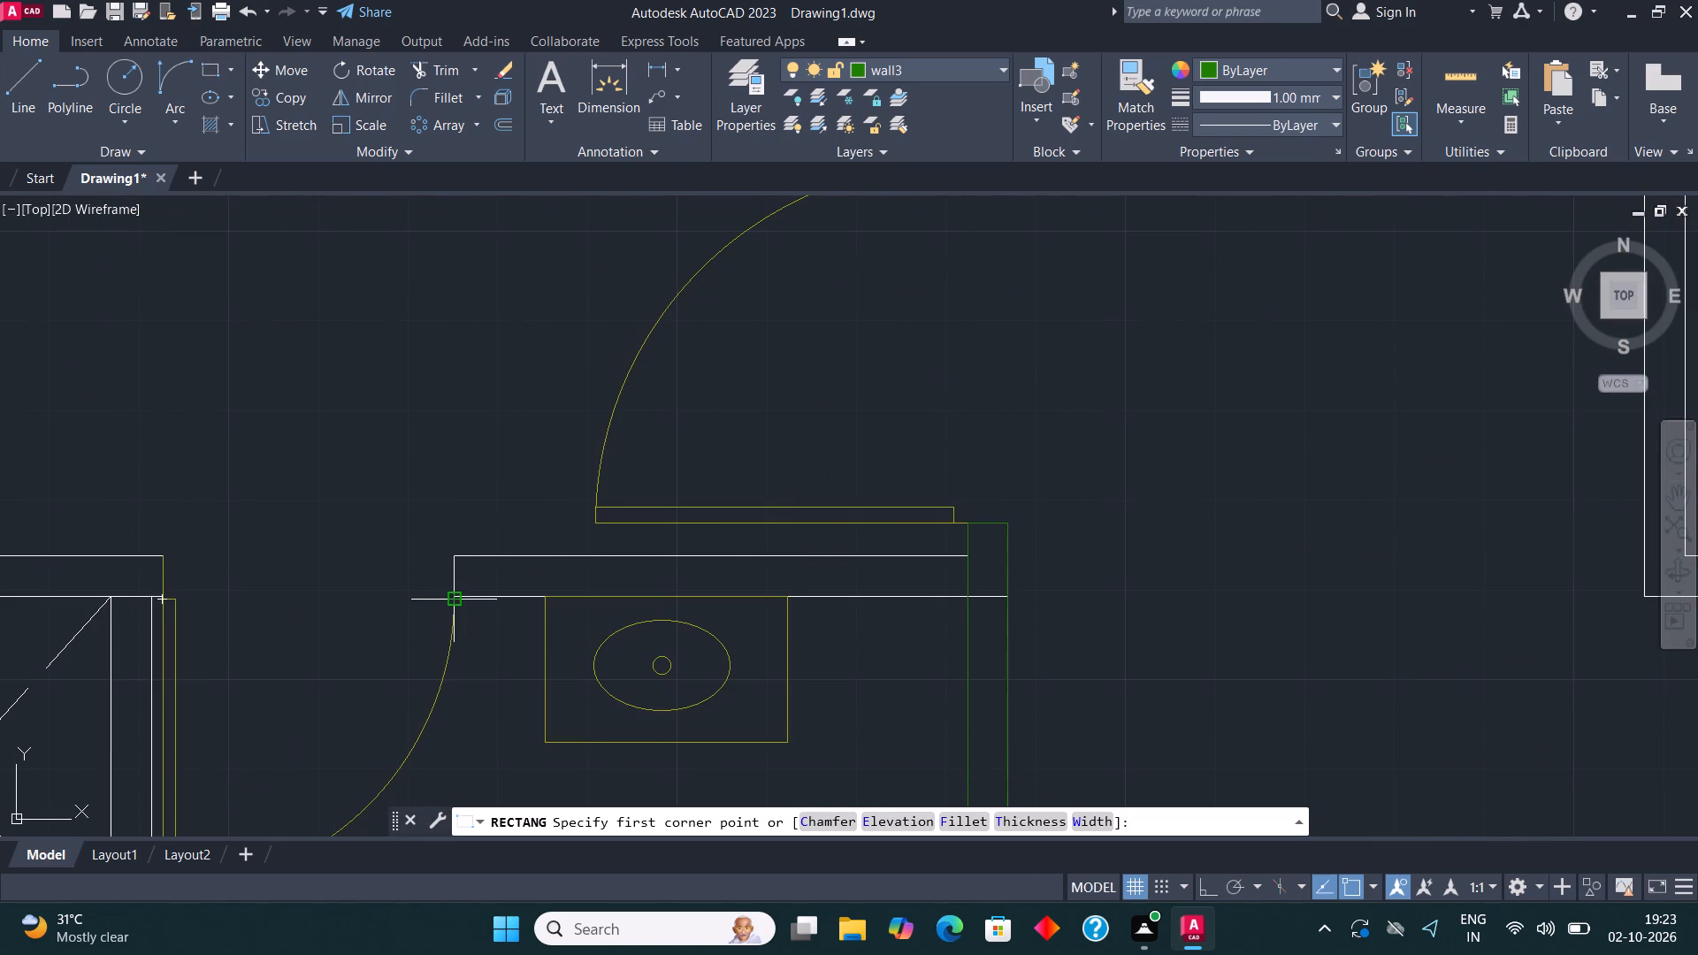
{"action": "left_click", "coordinate": [961, 558]}
{"action": "scroll", "coordinate": [867, 464], "scroll_direction": "down", "scroll_amount": 2}
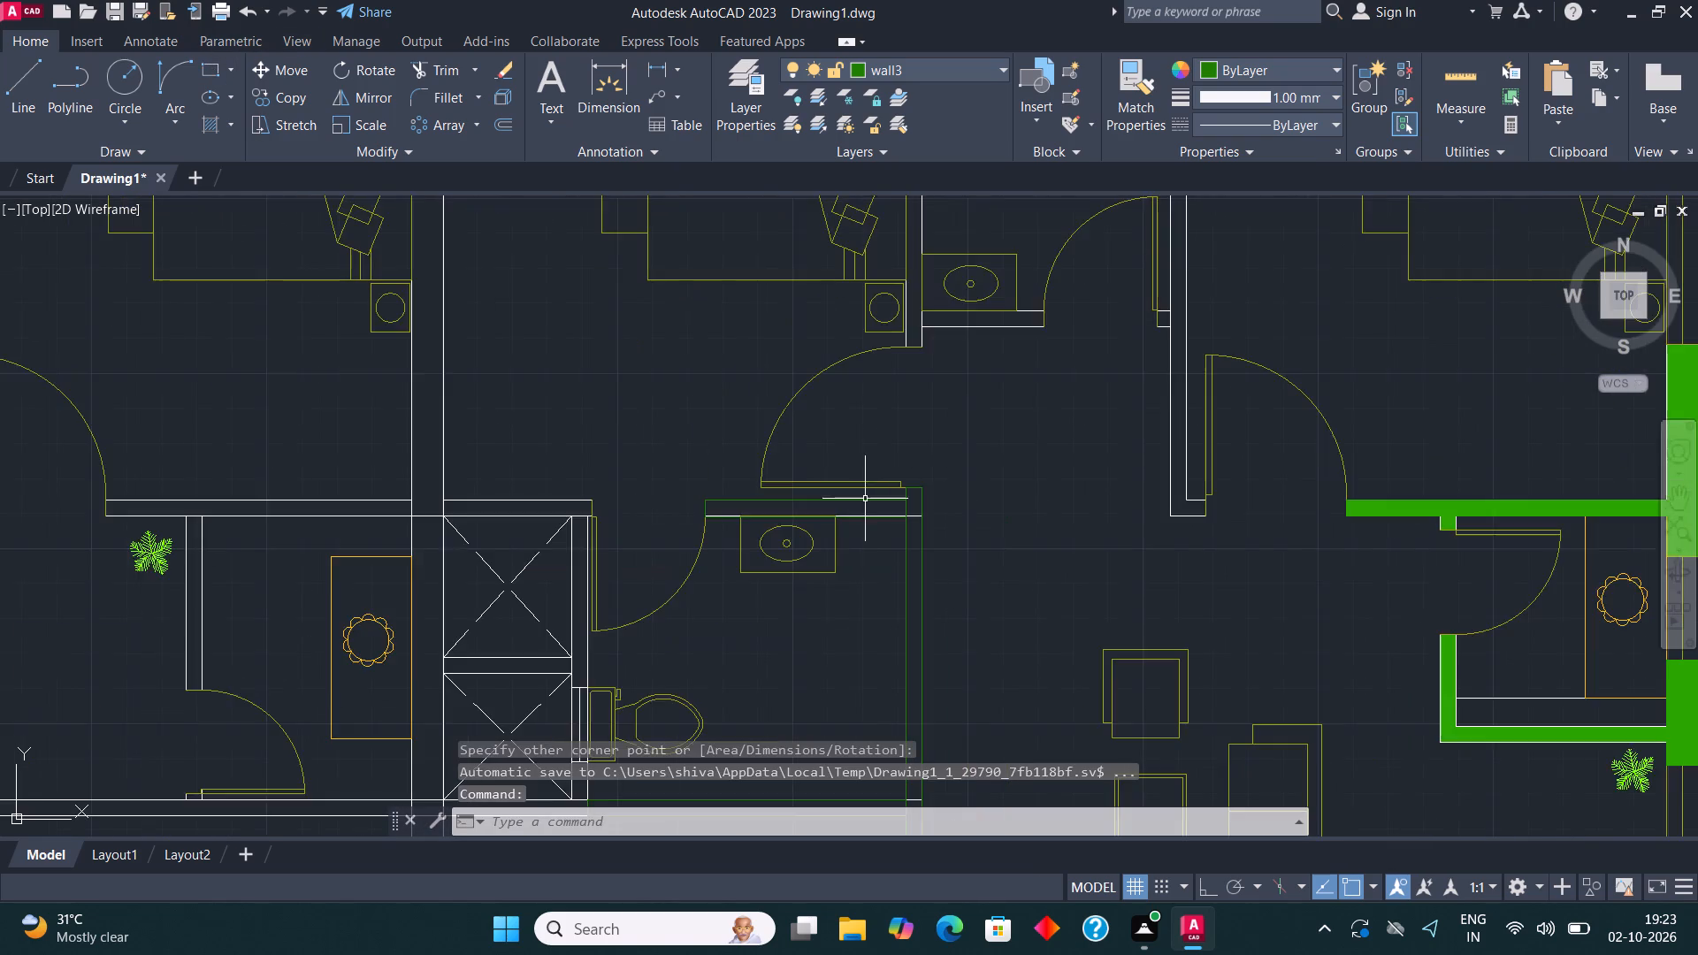
{"action": "scroll", "coordinate": [865, 499], "scroll_direction": "up", "scroll_amount": 4}
{"action": "key", "text": "ctrl+z"}
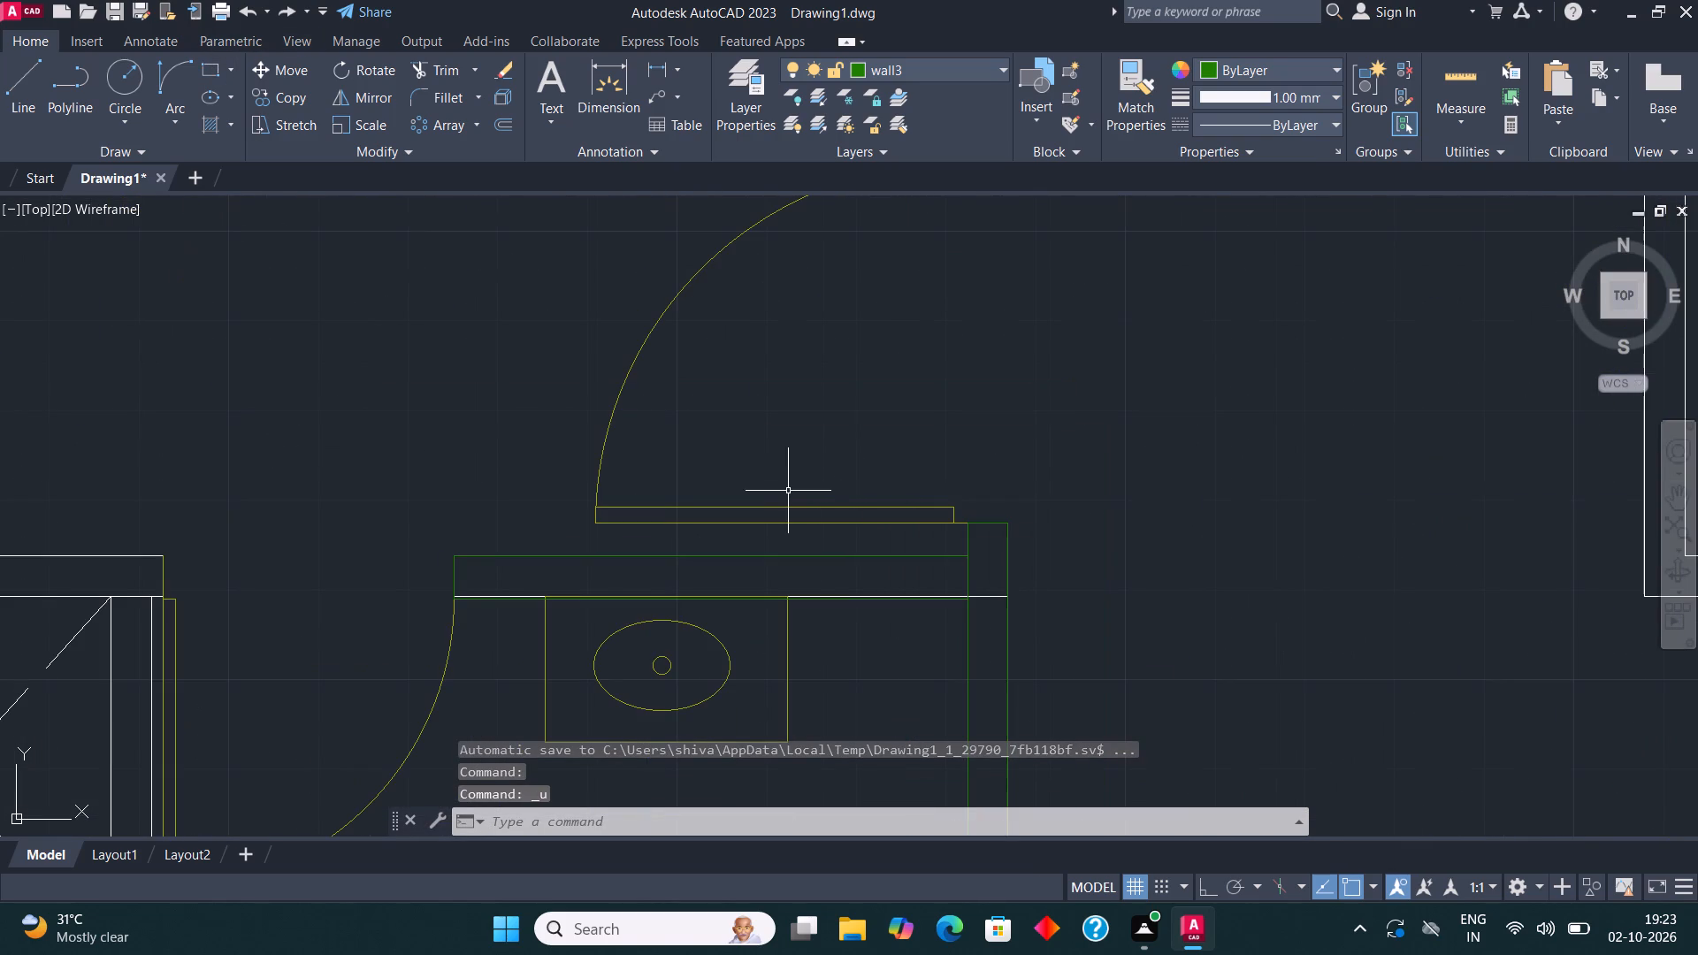
Undo the misplaced rectangle and redraw it over the common bathroom's wall behind the wash basin, ending at the long living area wall.
{"action": "key", "text": "ctrl+z"}
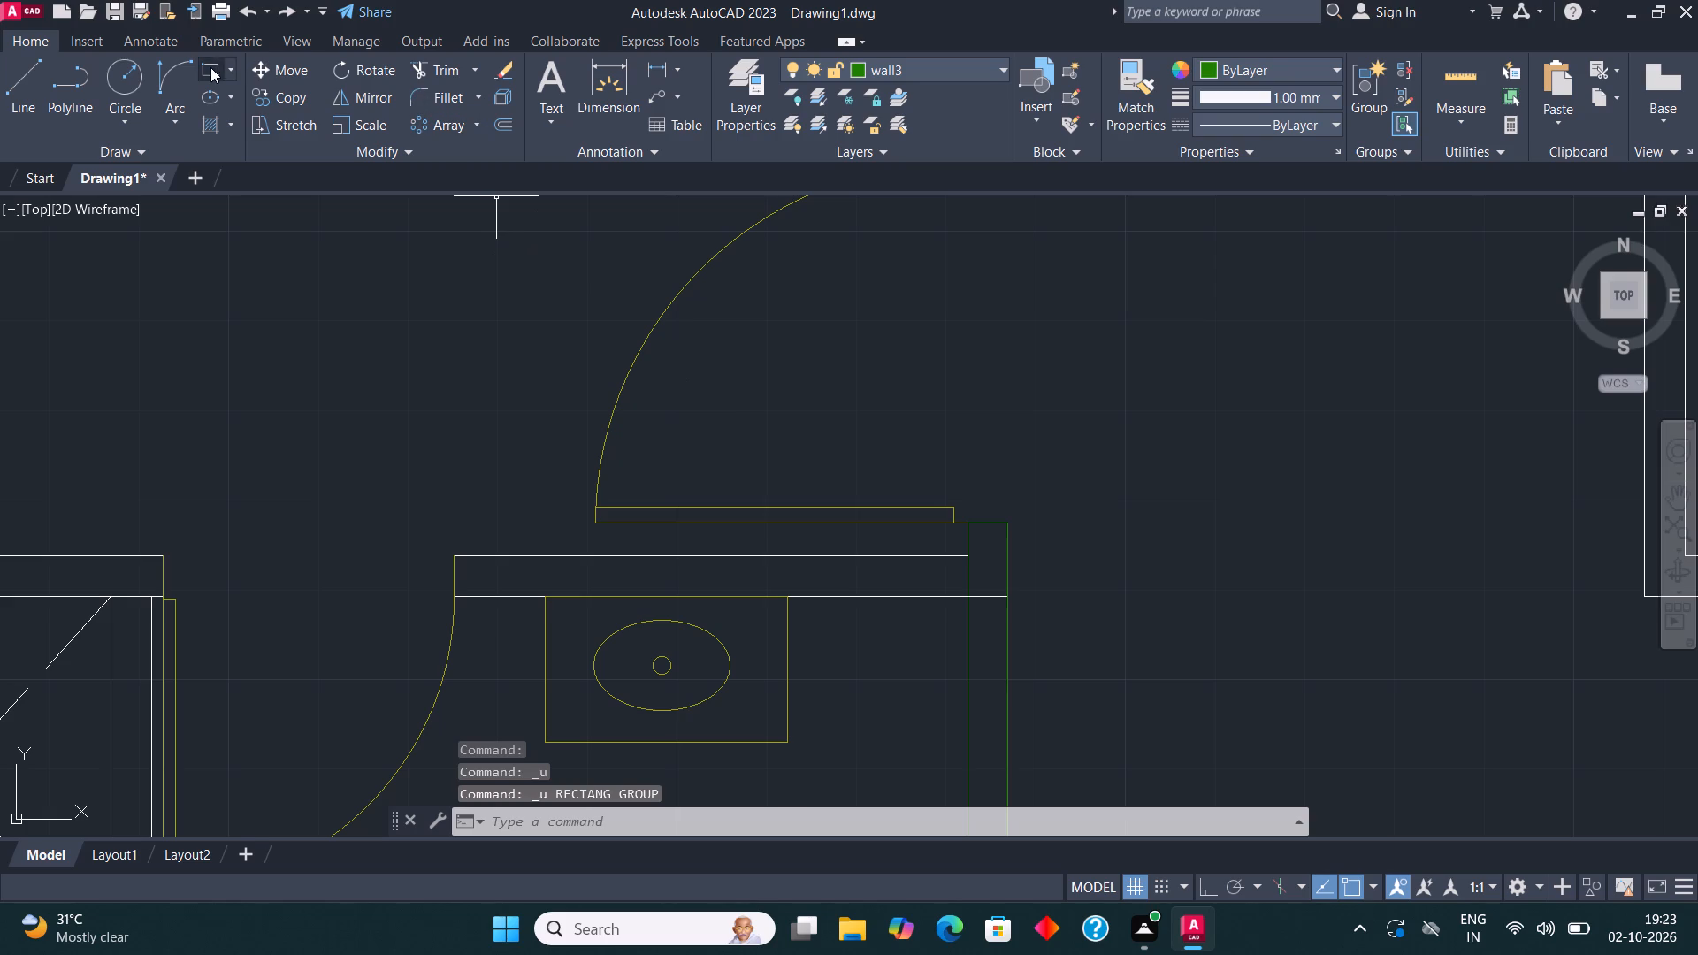
{"action": "left_click", "coordinate": [210, 66]}
{"action": "left_click", "coordinate": [455, 595]}
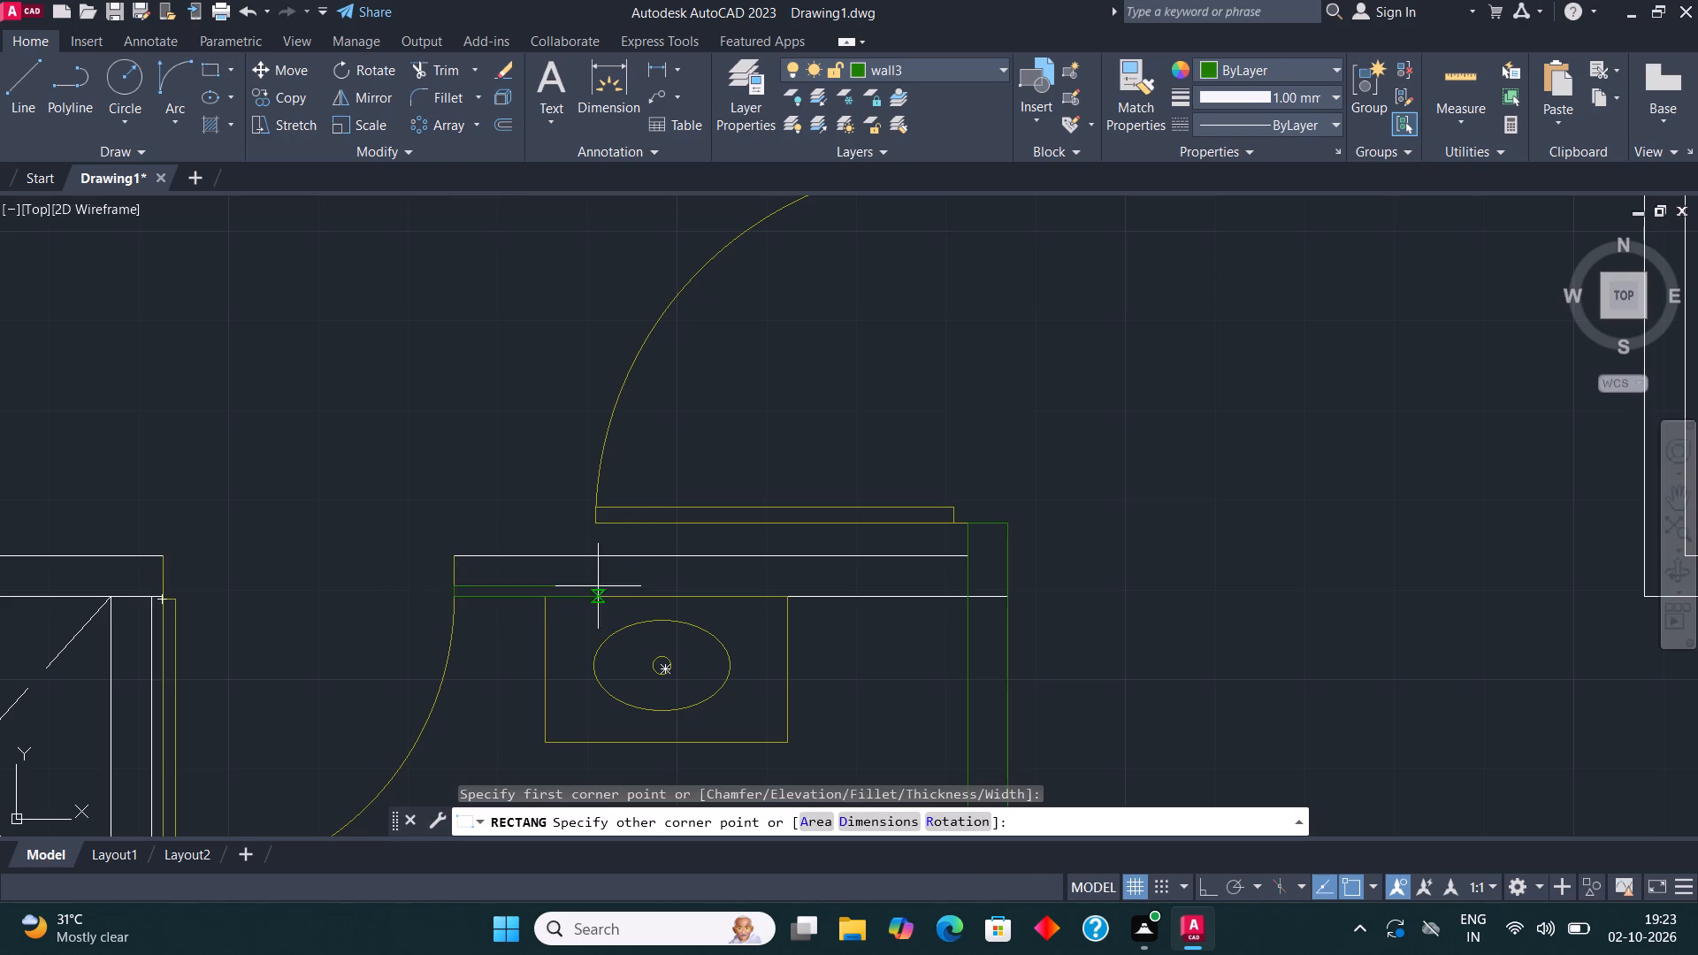
{"action": "left_click", "coordinate": [970, 555]}
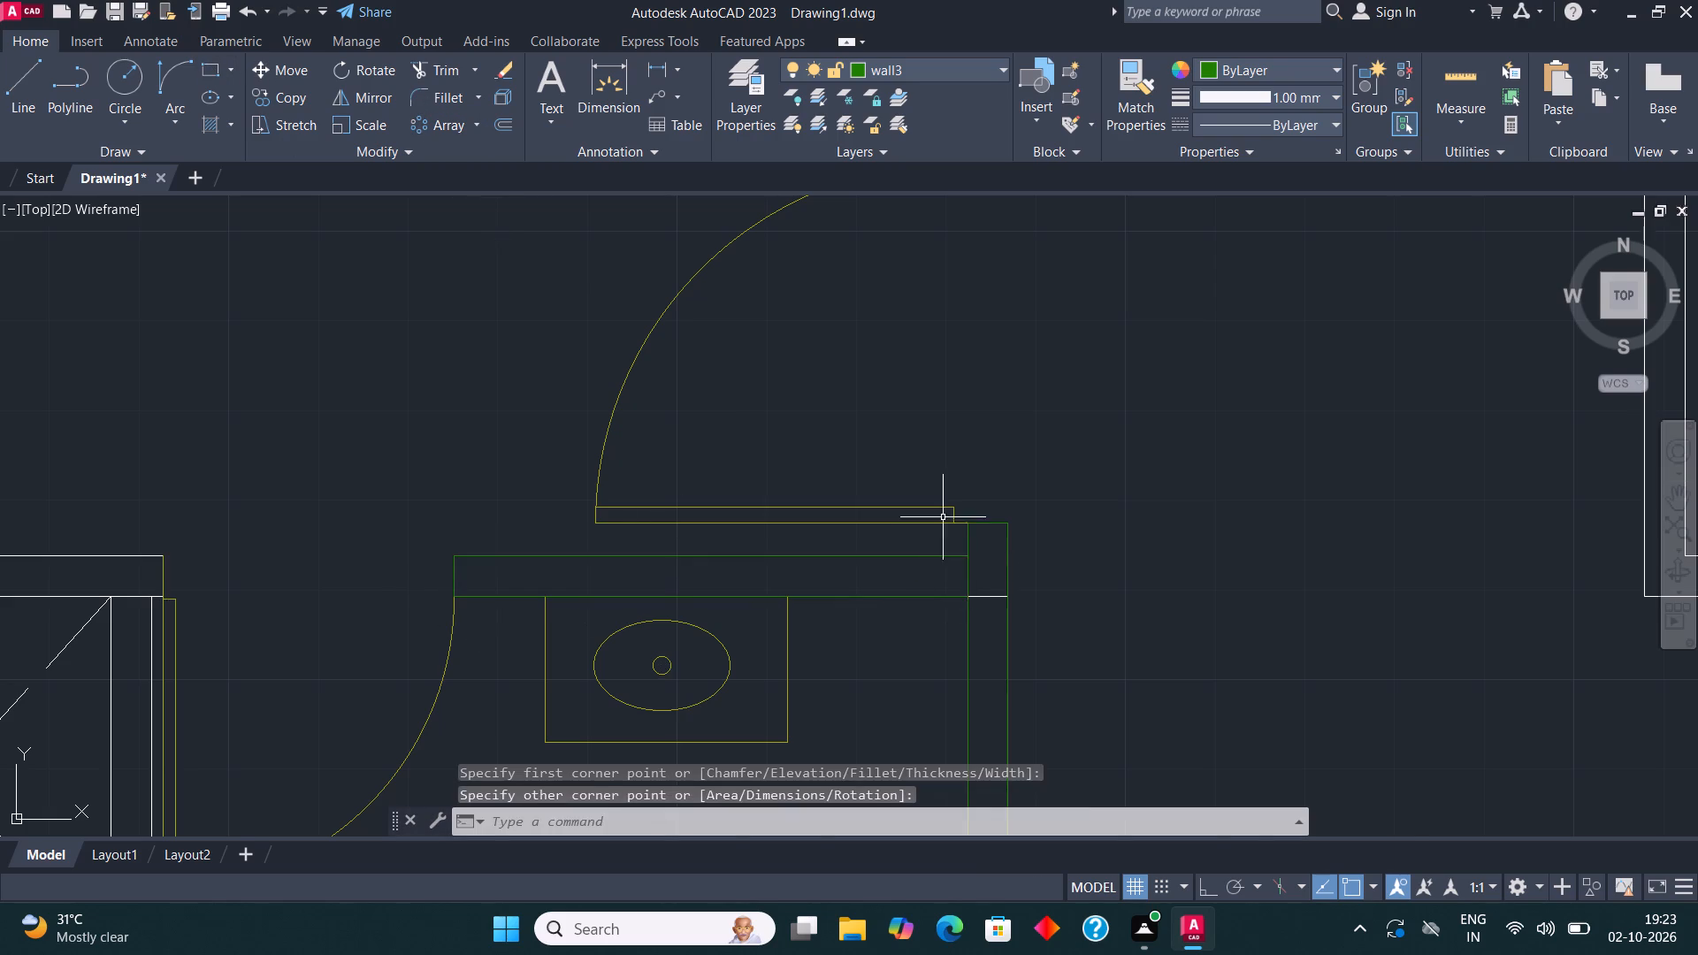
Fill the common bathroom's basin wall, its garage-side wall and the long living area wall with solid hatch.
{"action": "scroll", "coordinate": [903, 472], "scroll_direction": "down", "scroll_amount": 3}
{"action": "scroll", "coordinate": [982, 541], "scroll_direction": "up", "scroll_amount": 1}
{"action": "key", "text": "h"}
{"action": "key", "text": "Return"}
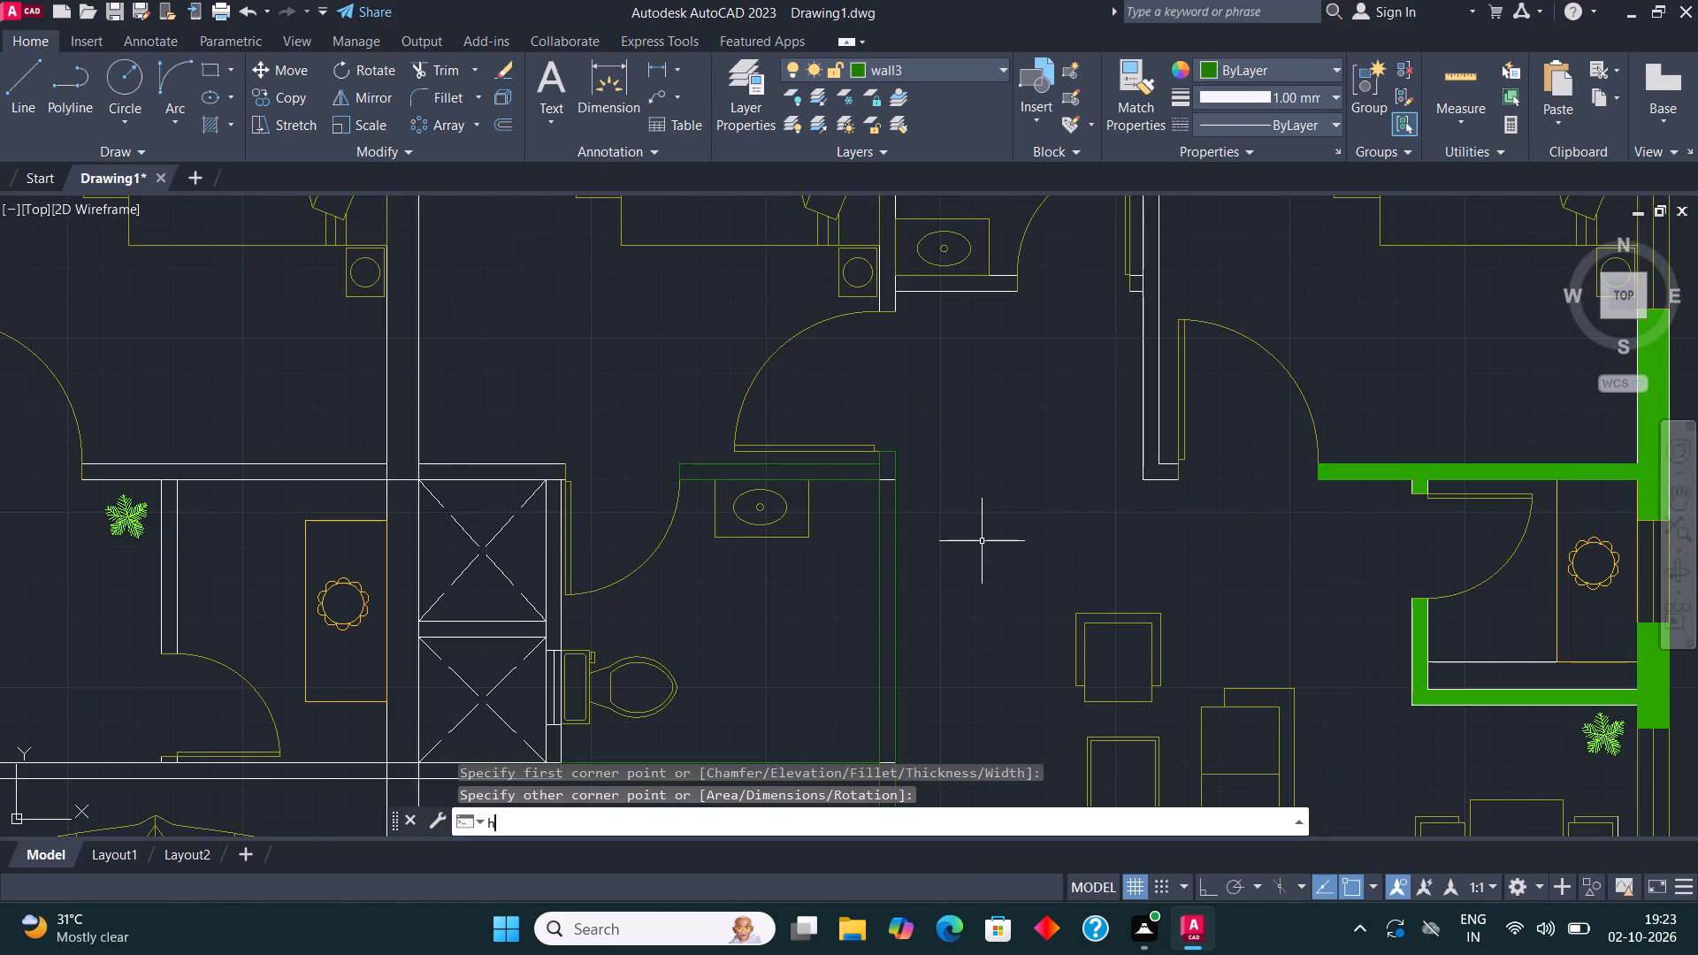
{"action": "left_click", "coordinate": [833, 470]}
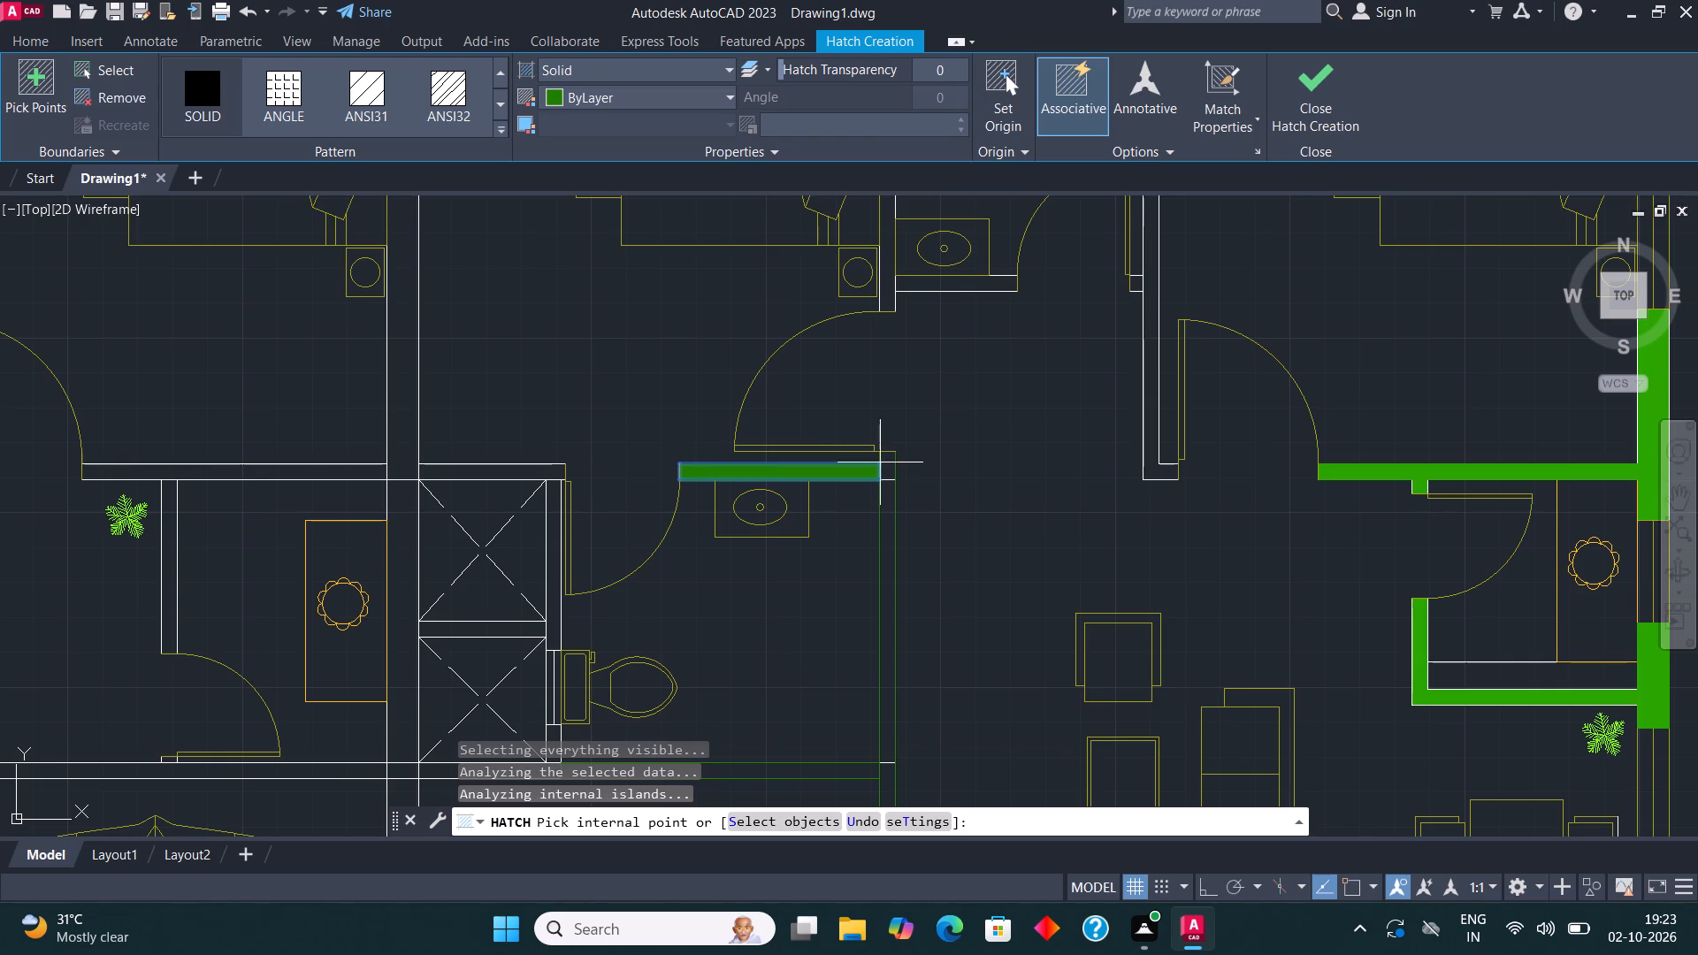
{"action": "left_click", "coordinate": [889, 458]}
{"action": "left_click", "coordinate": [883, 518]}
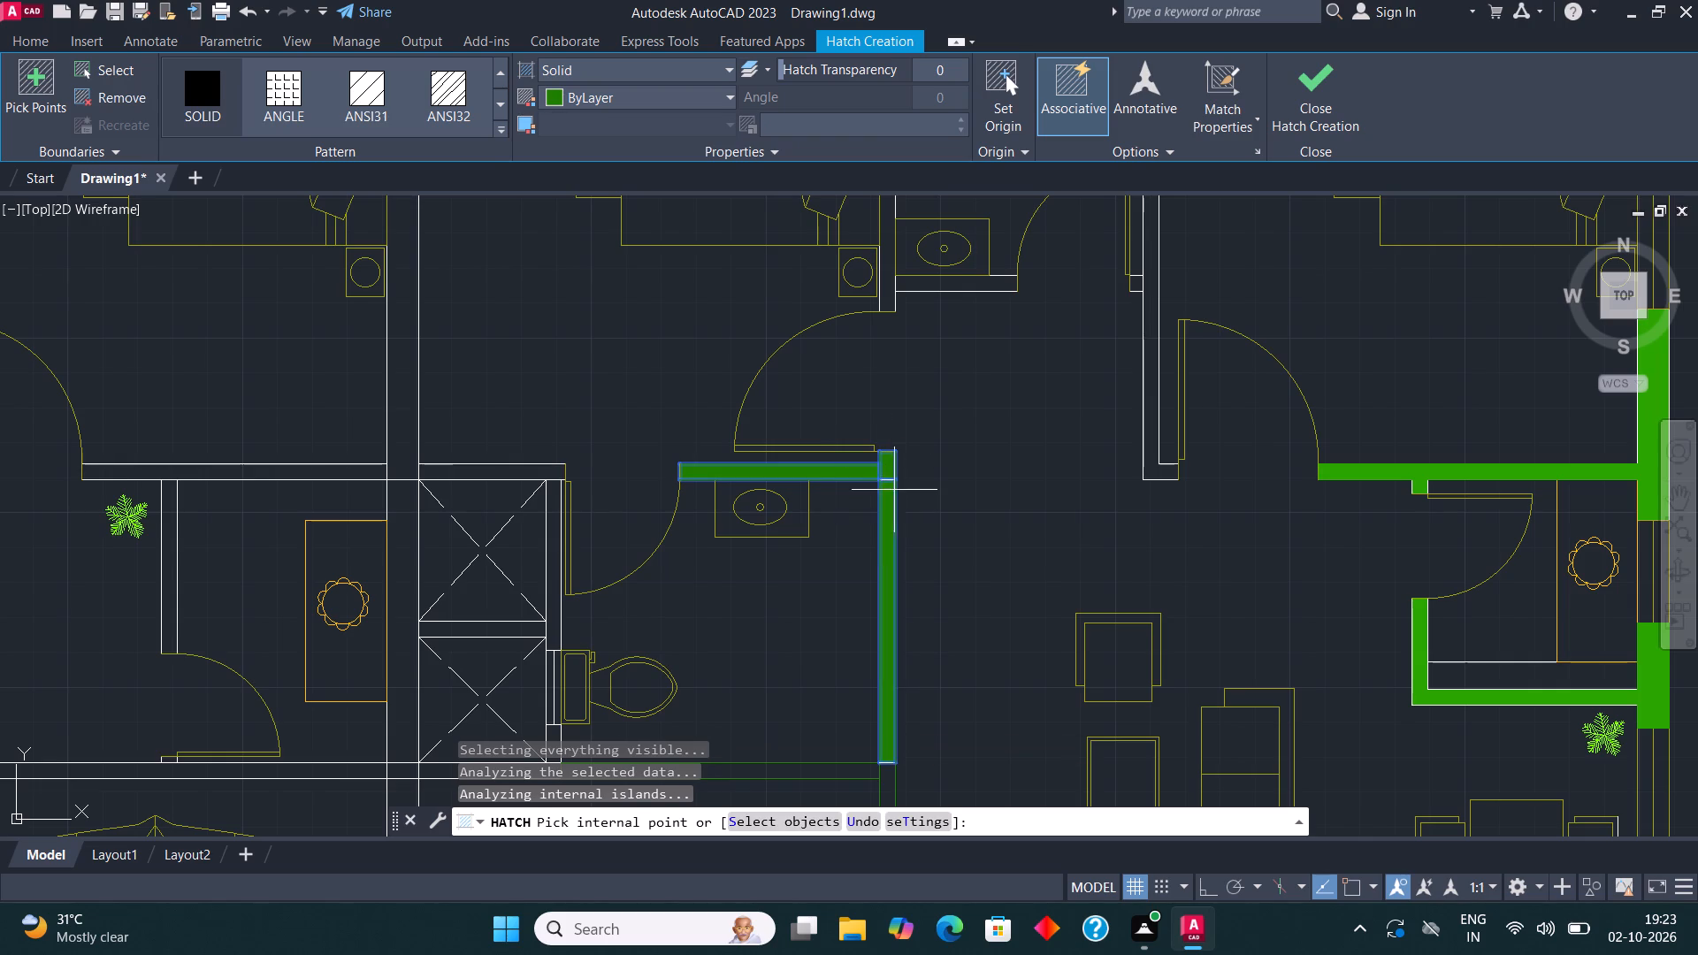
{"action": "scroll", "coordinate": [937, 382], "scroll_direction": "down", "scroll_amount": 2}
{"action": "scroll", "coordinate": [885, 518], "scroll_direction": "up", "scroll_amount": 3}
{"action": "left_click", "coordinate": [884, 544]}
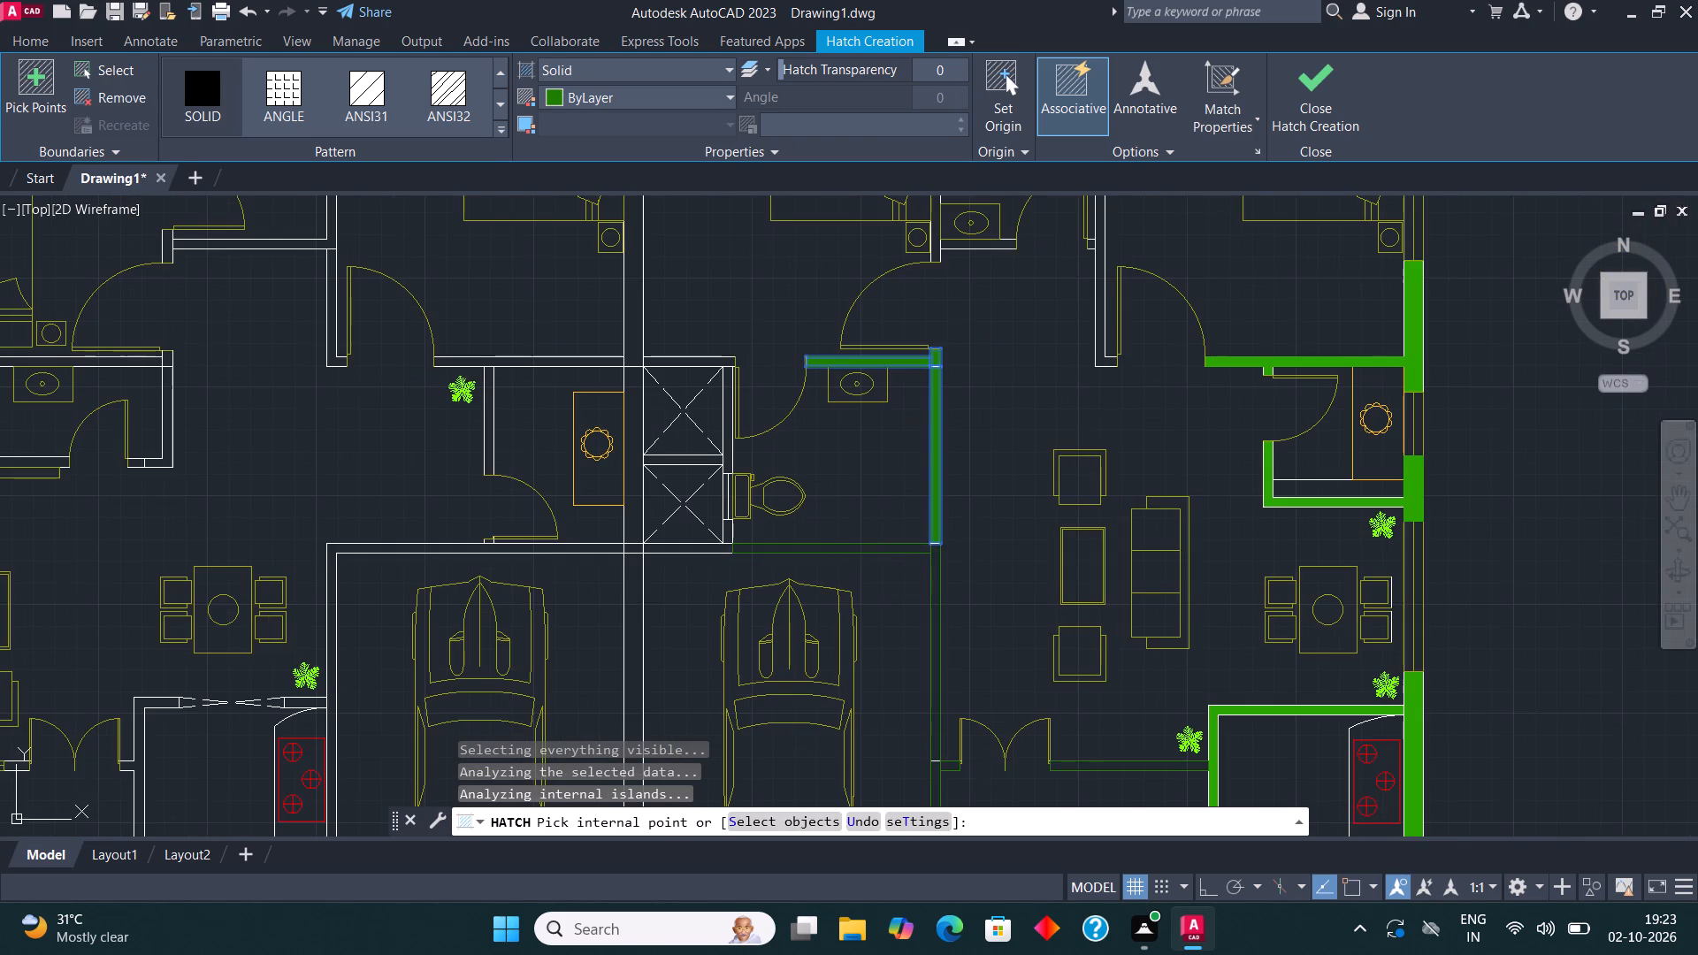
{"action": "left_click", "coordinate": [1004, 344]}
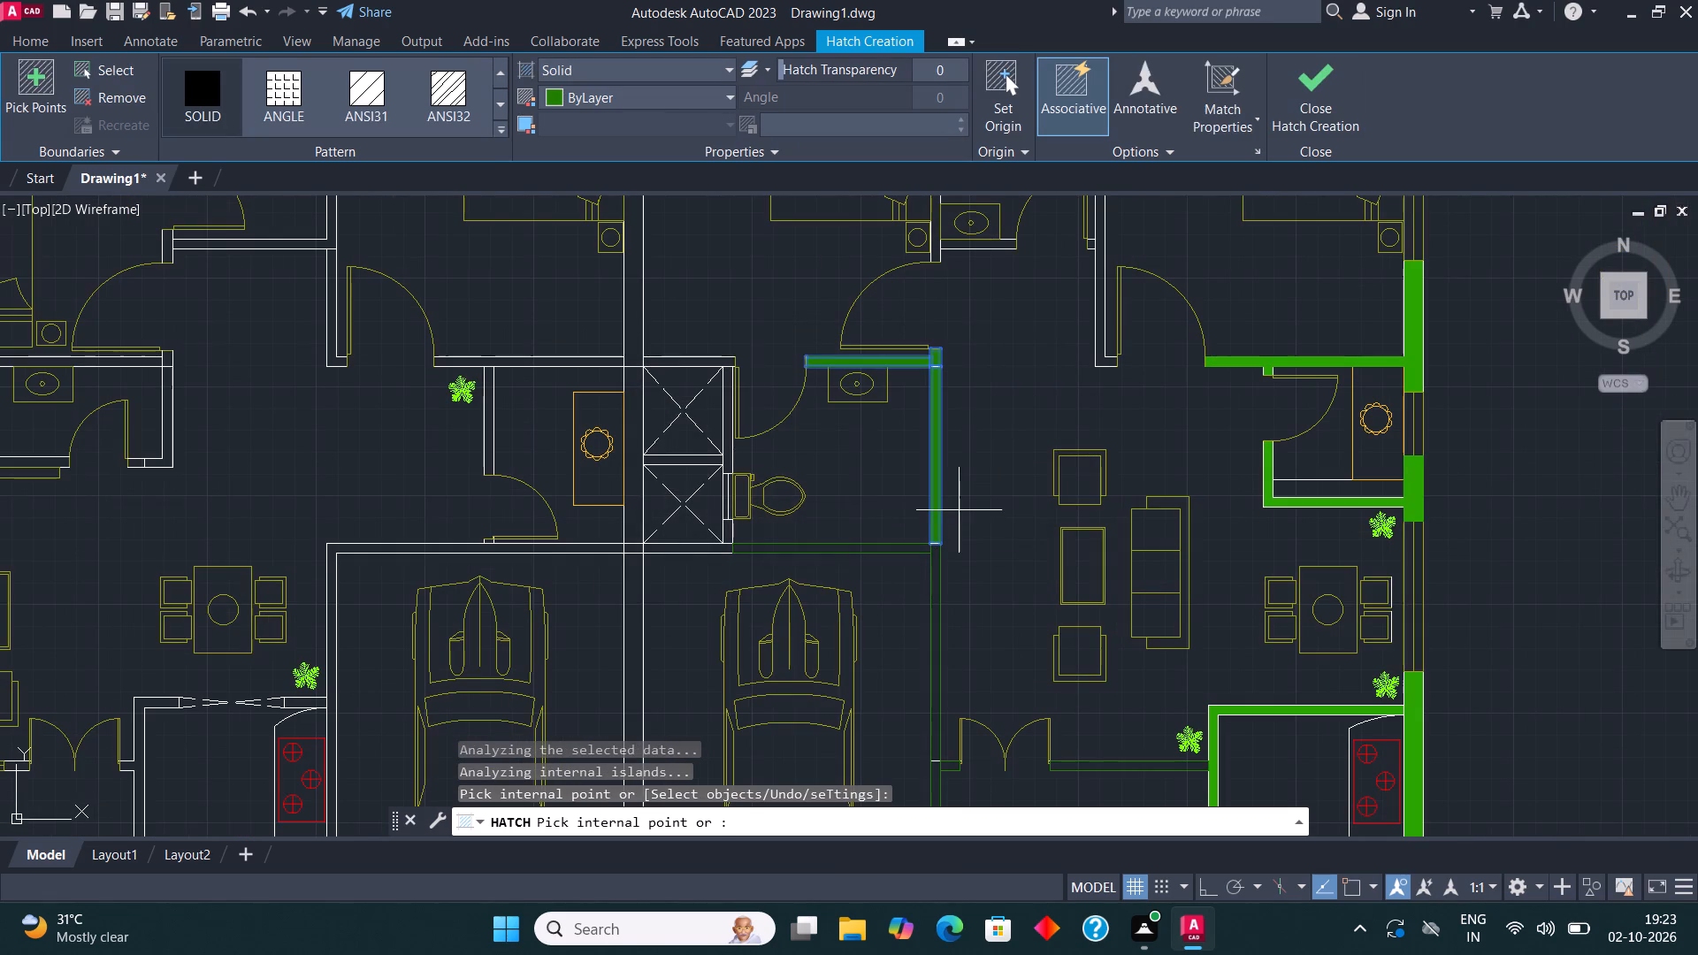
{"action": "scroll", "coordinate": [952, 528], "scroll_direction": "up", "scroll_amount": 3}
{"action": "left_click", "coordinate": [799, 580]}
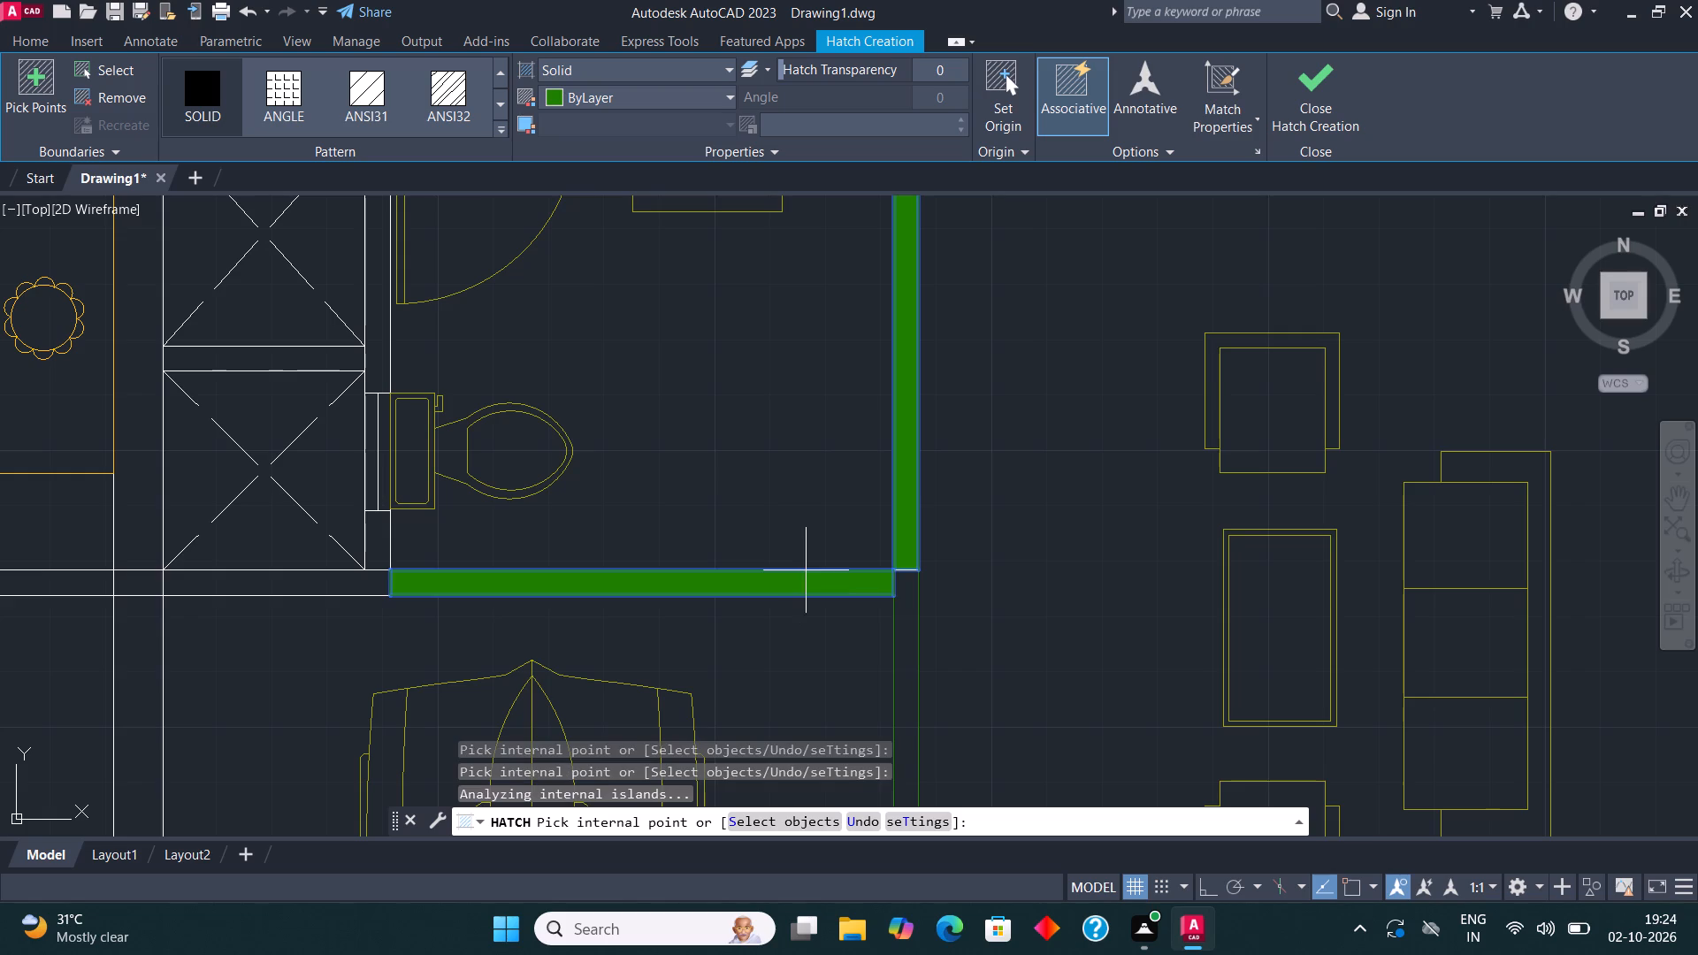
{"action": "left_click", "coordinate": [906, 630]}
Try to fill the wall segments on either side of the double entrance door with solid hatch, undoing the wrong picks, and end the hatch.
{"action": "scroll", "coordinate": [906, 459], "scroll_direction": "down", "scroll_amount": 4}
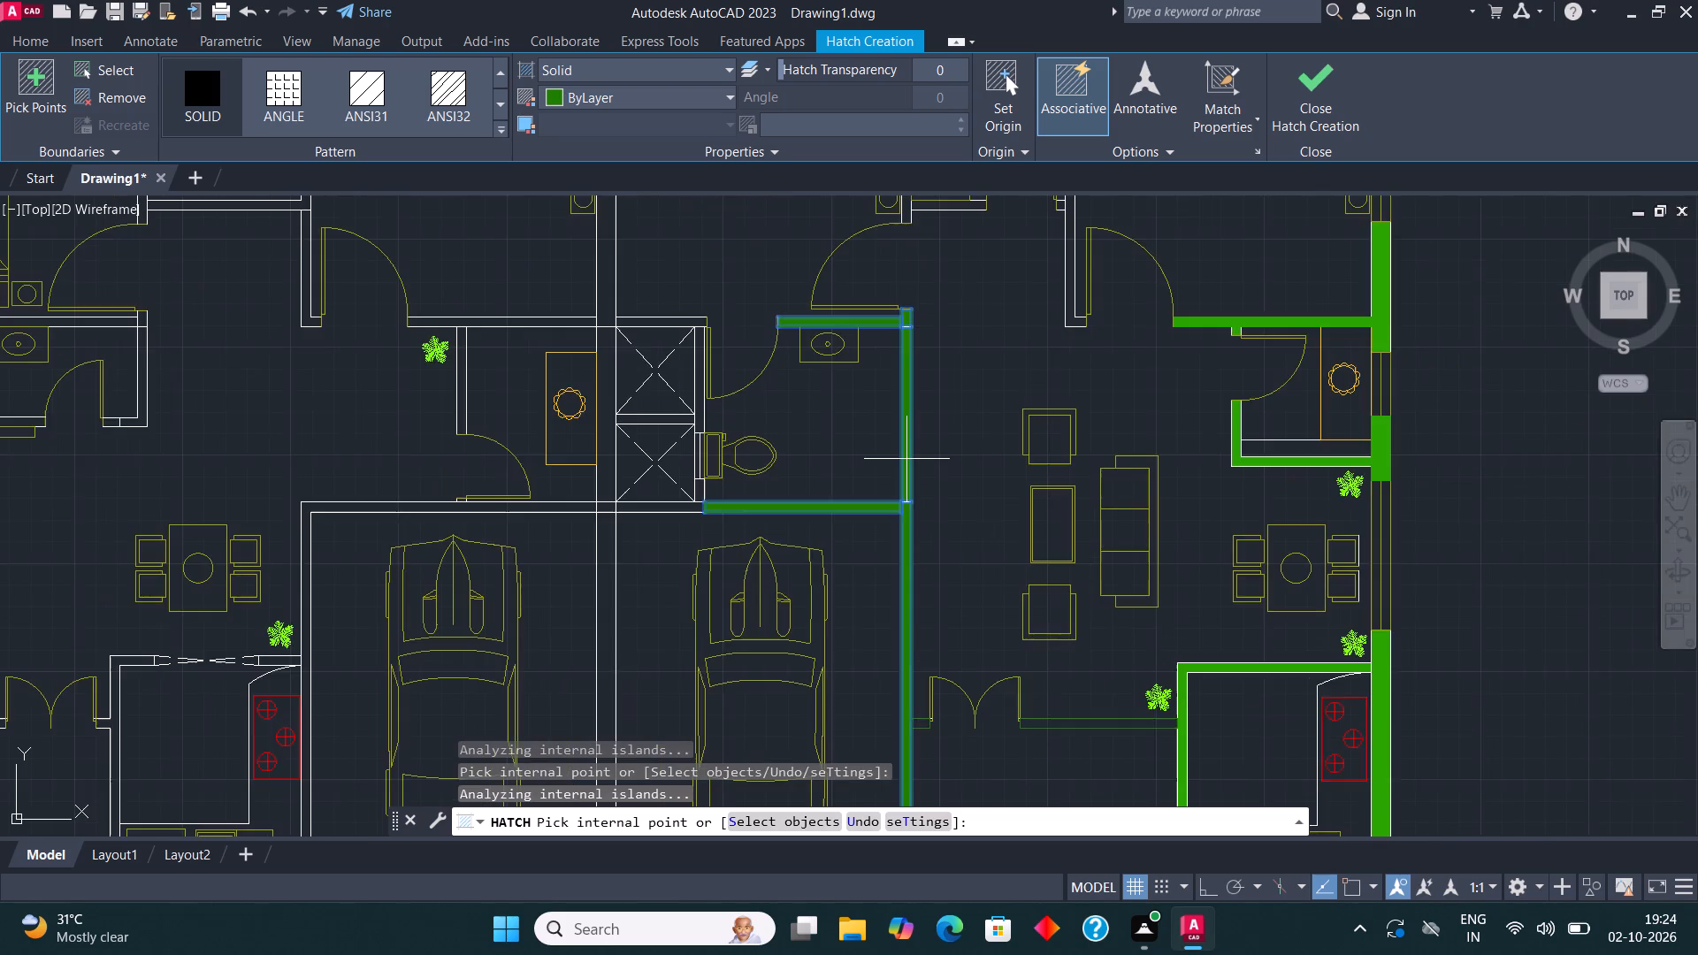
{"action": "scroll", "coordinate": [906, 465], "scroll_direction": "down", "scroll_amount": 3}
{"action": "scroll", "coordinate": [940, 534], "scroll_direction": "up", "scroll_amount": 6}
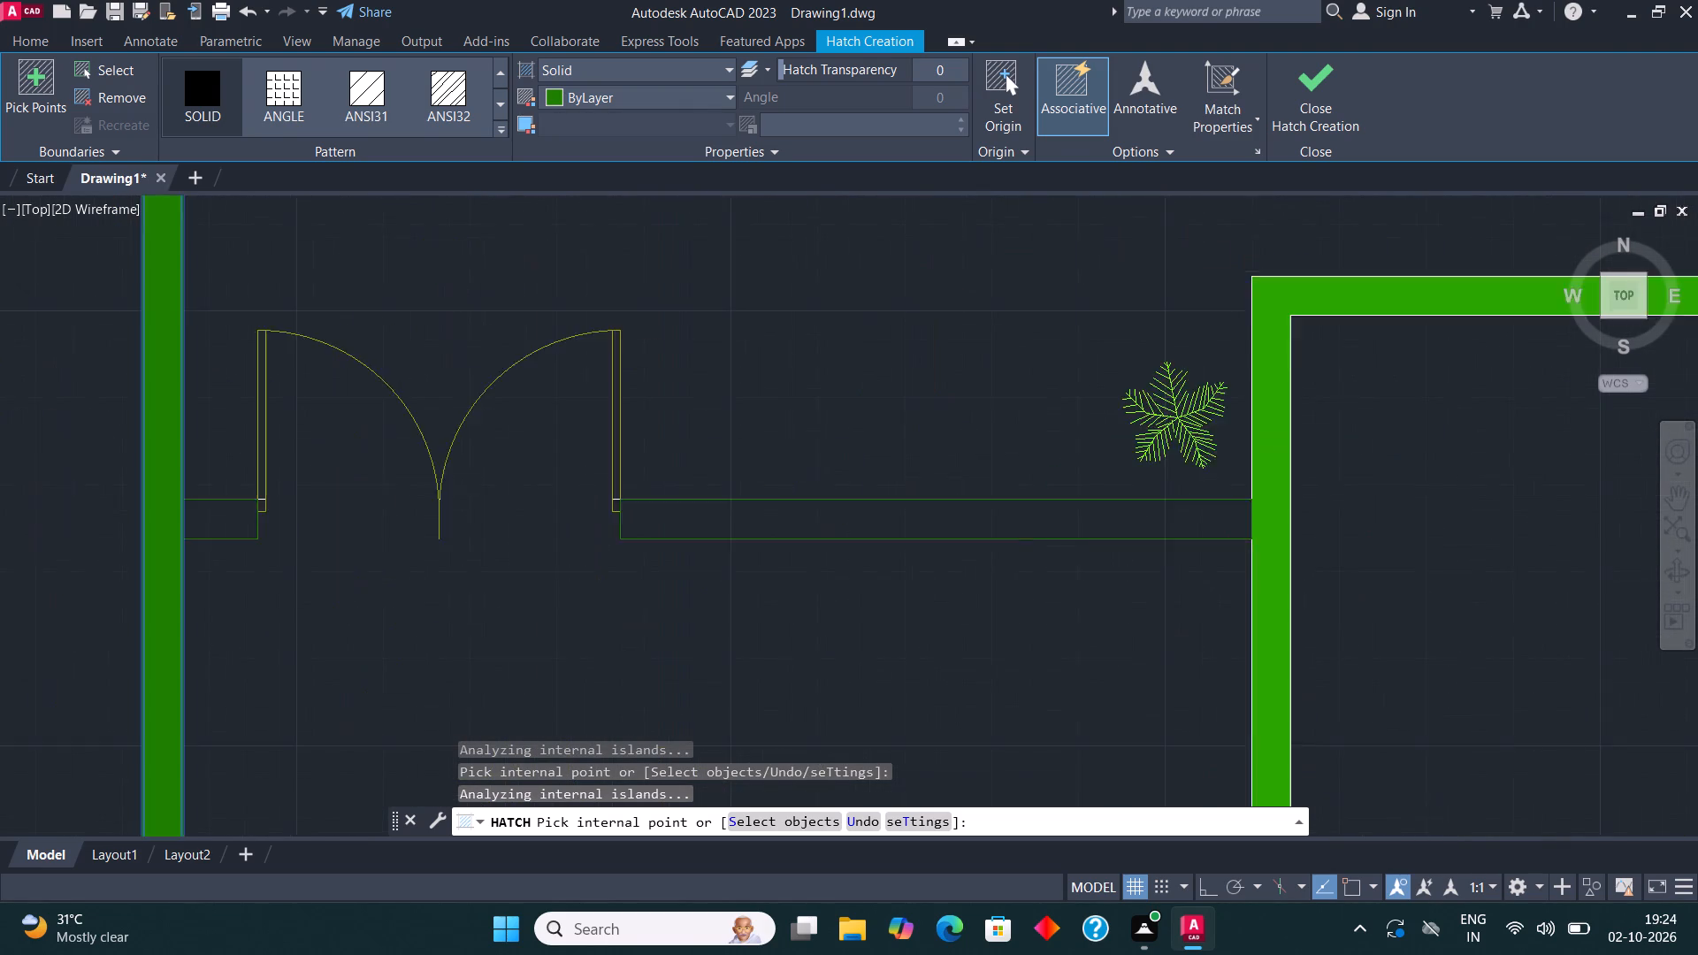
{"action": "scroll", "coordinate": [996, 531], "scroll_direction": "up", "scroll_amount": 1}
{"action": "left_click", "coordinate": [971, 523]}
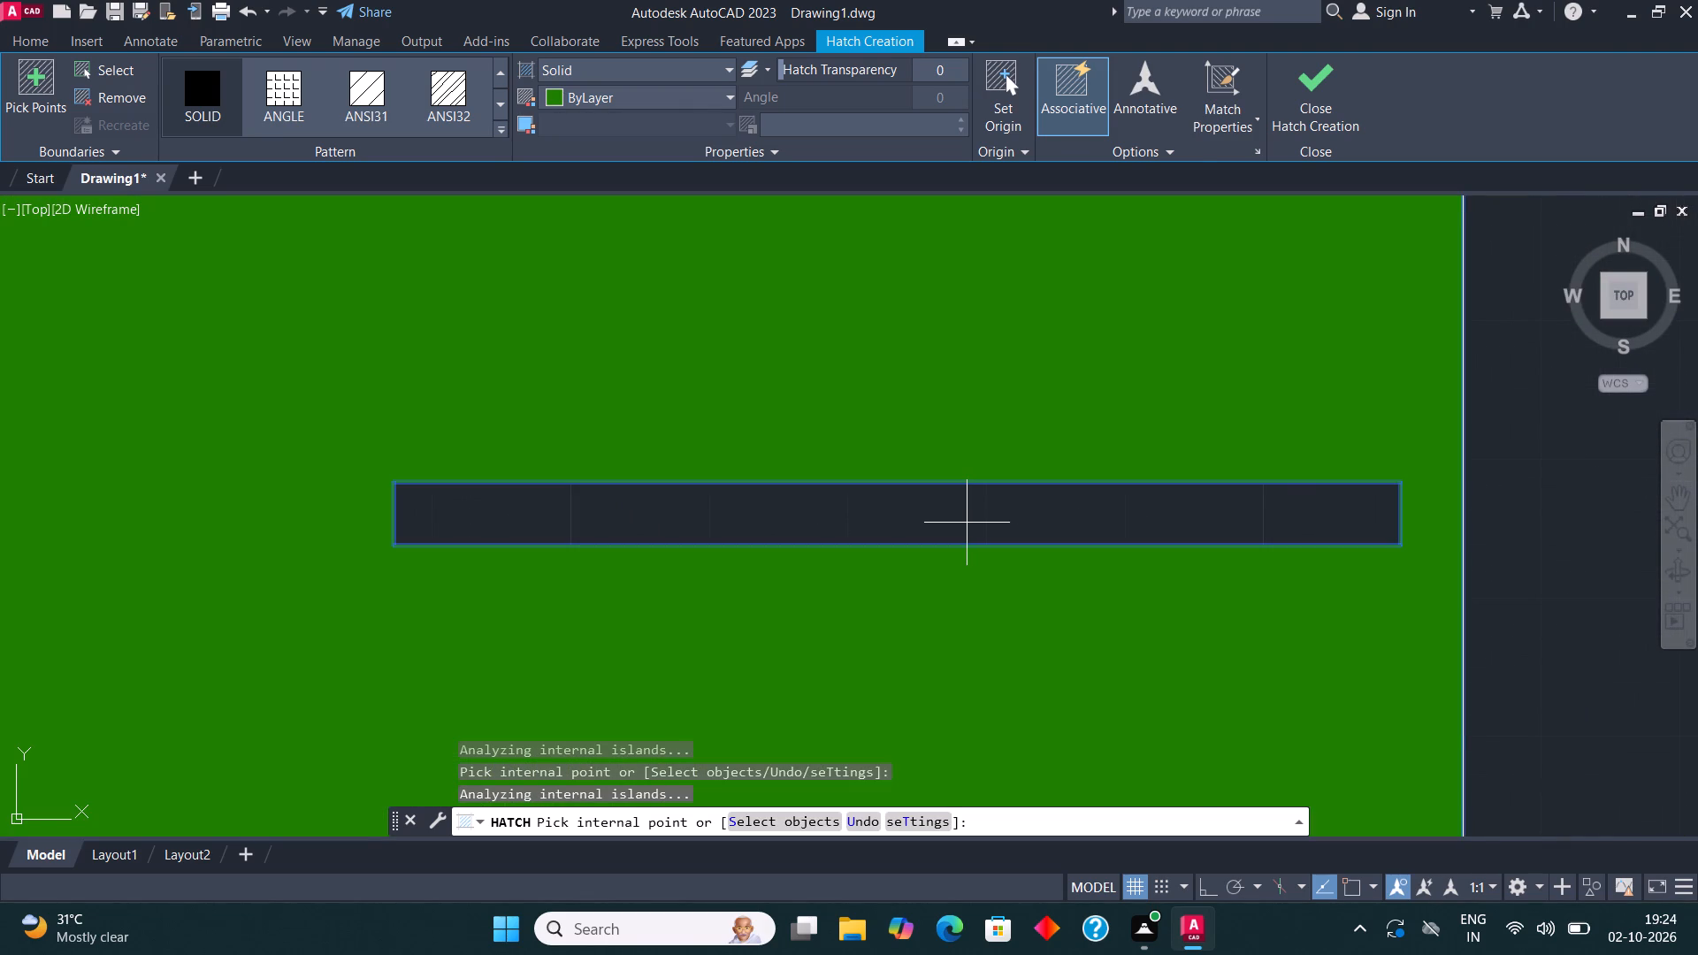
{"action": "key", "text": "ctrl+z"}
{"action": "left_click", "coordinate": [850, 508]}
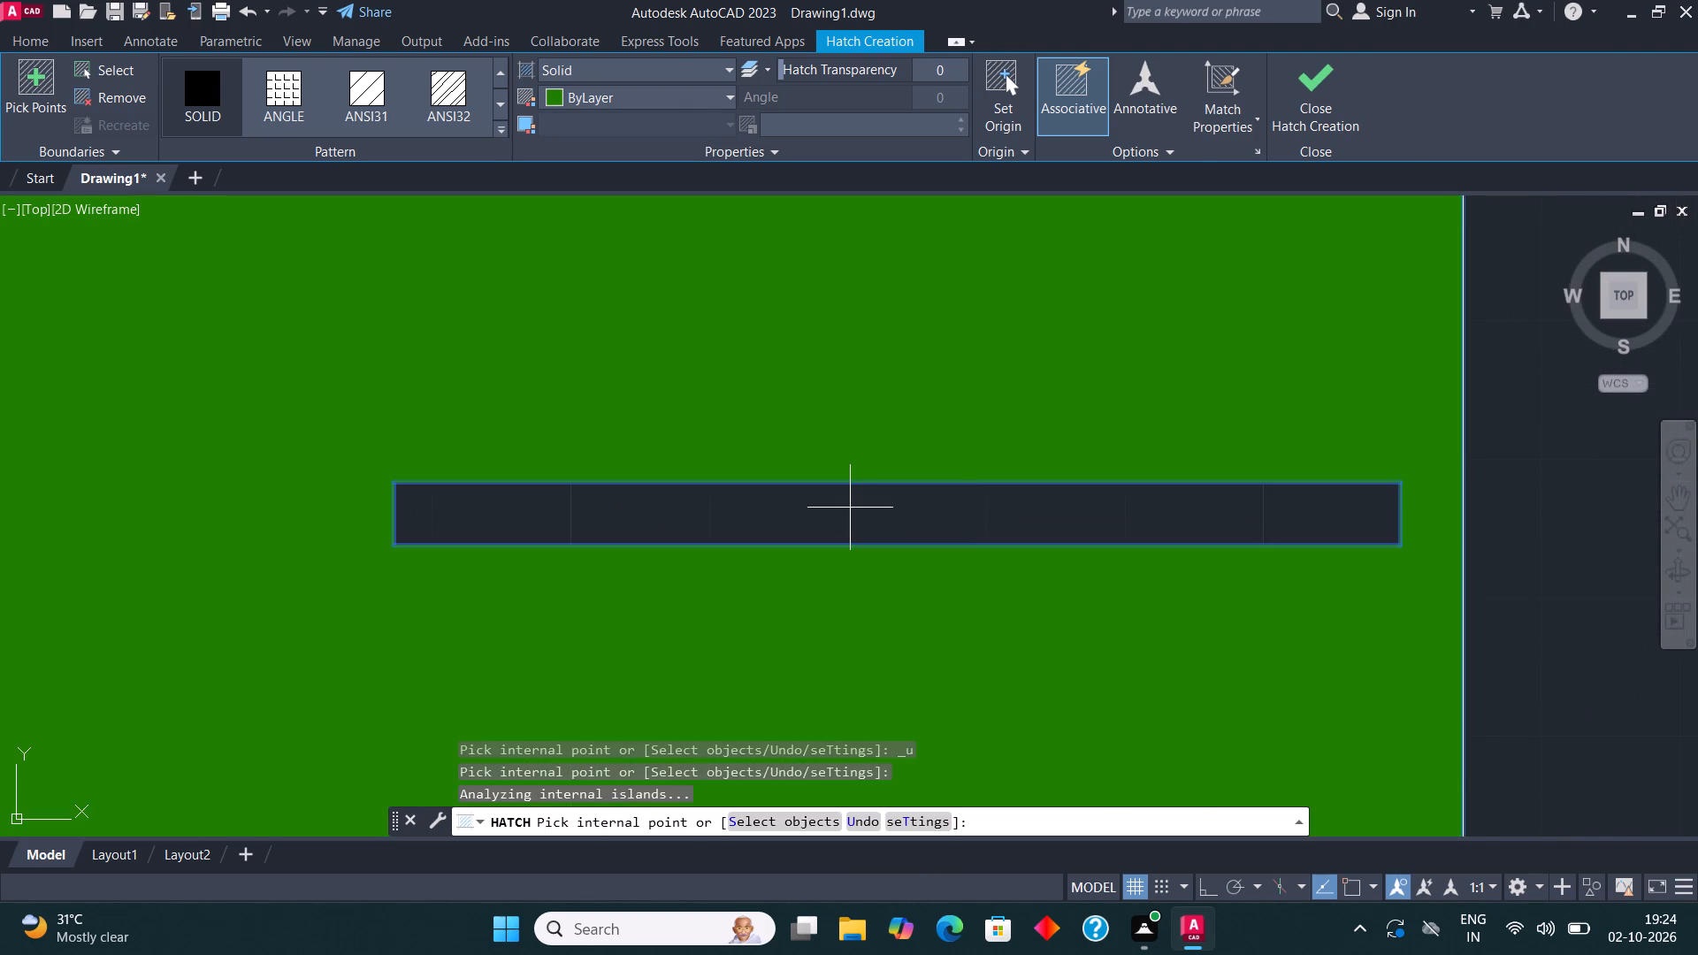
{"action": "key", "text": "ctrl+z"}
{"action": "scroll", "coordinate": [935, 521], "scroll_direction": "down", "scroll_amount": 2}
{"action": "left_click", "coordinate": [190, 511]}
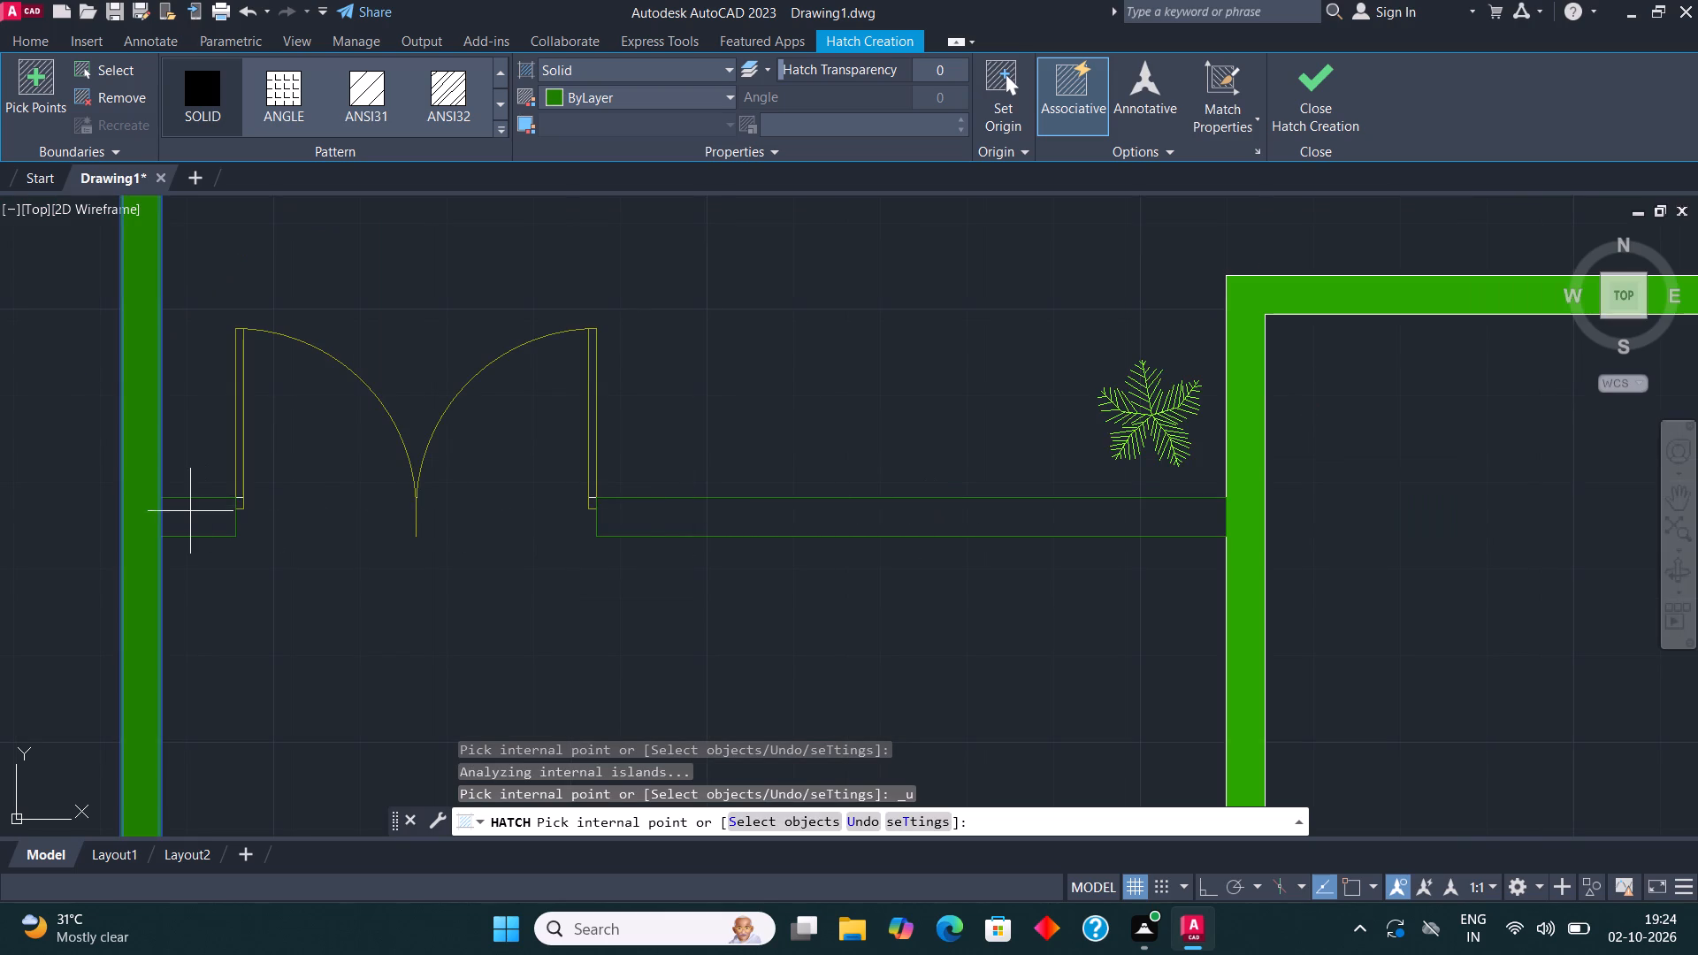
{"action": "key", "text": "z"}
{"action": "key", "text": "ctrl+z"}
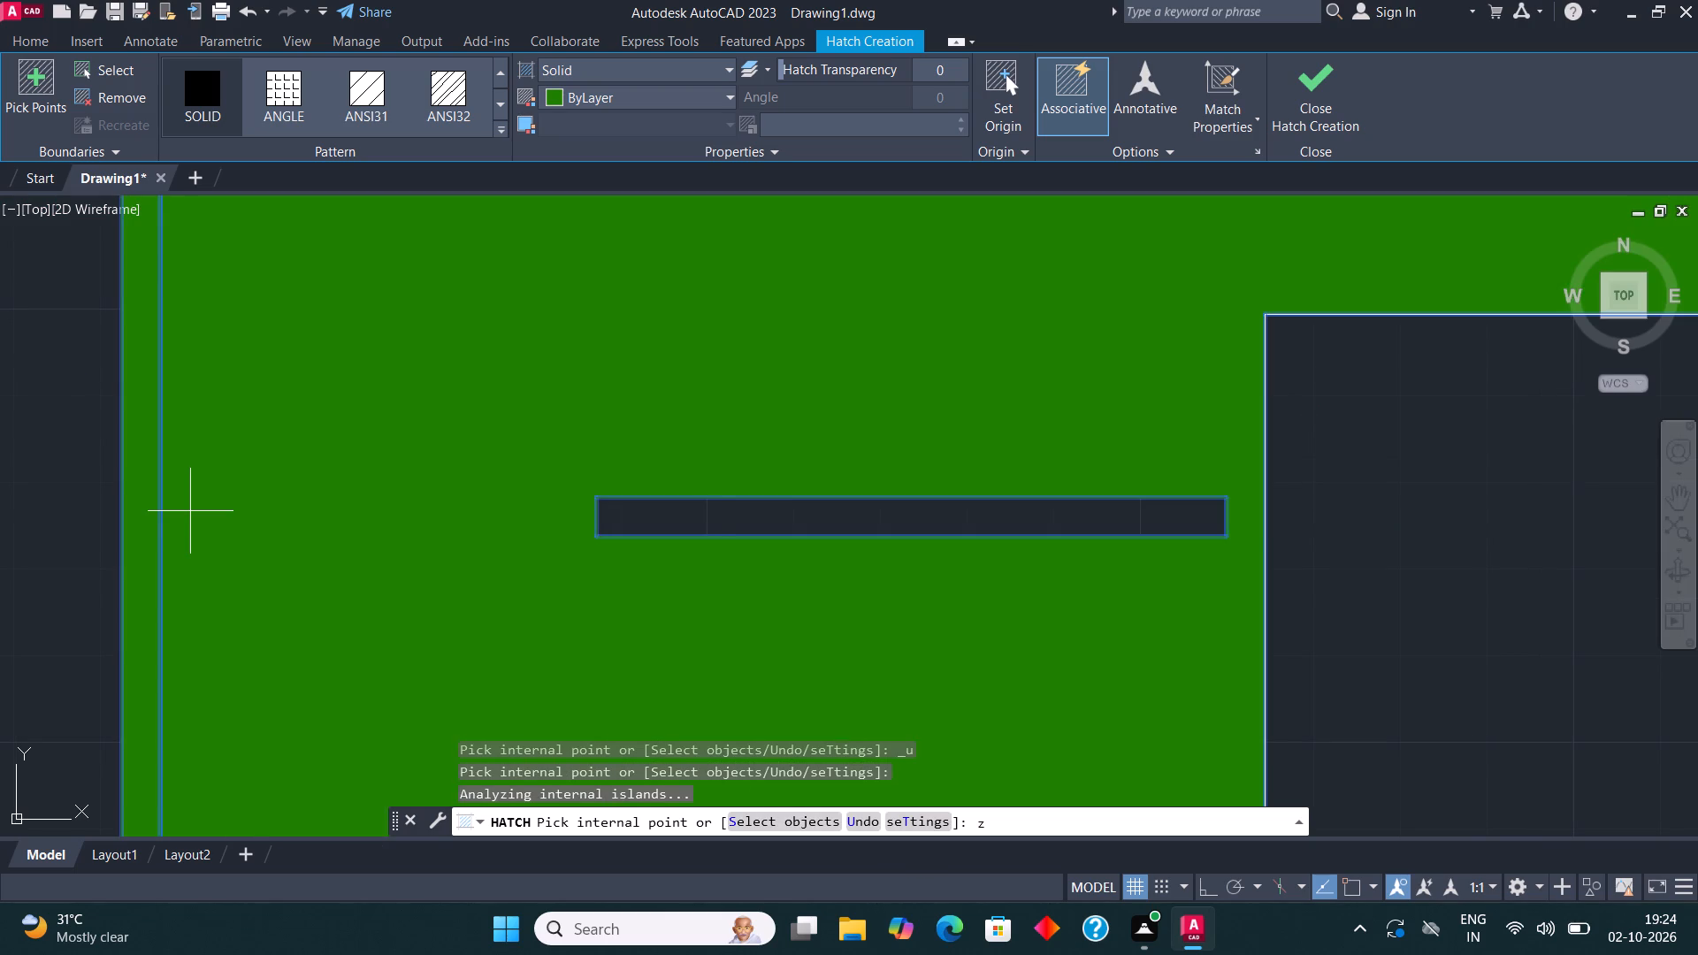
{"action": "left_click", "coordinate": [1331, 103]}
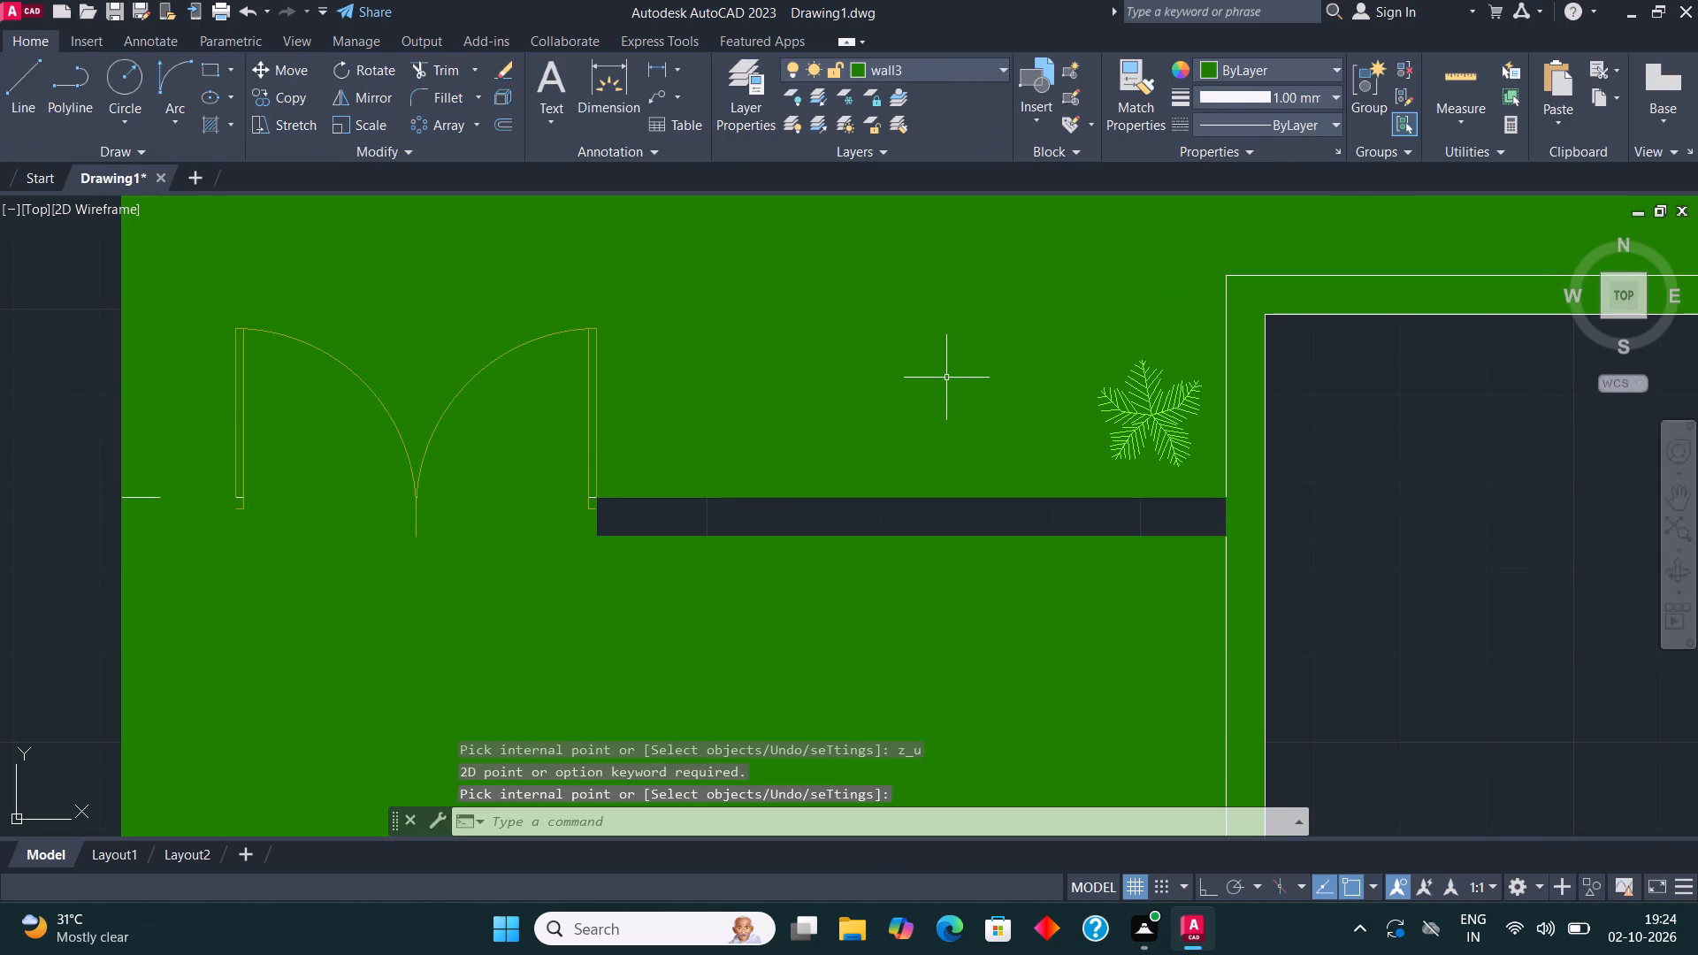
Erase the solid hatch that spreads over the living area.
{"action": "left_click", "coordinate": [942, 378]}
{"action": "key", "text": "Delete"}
Fill both wall segments beside the right unit's double entrance door and the long wall between garage and living area with solid hatch.
{"action": "scroll", "coordinate": [958, 409], "scroll_direction": "down", "scroll_amount": 3}
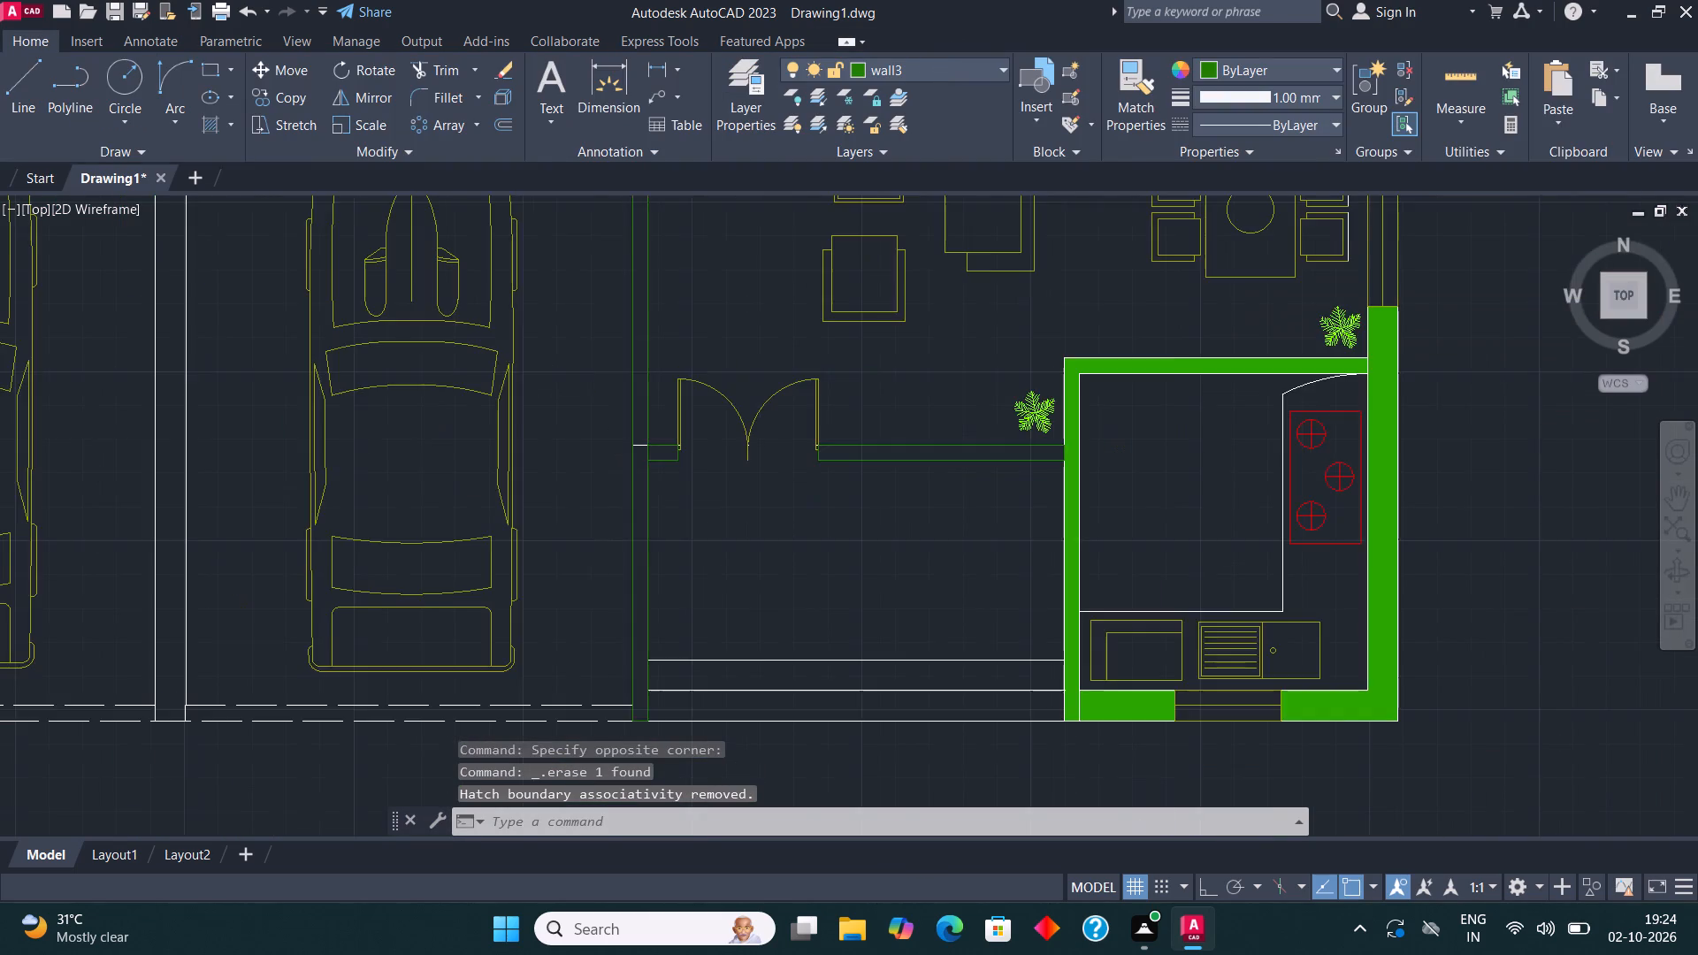
{"action": "middle_click_drag", "start_coordinate": [989, 457], "coordinate": [992, 615]}
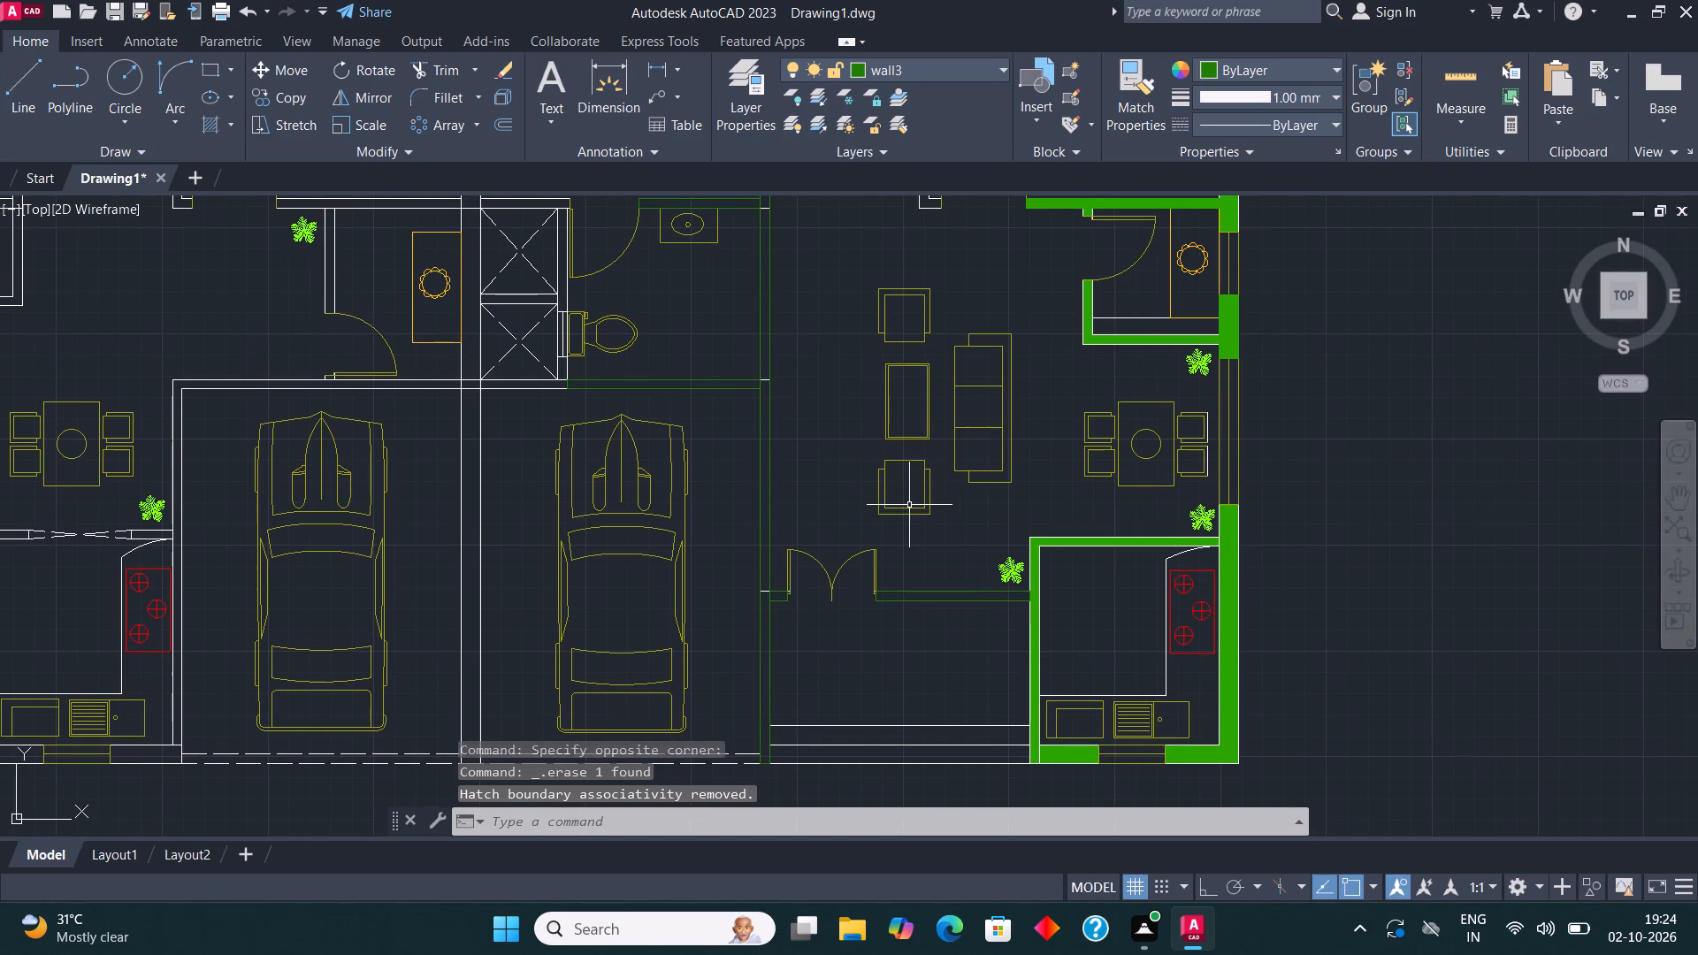
{"action": "scroll", "coordinate": [909, 521], "scroll_direction": "down", "scroll_amount": 1}
{"action": "left_click", "coordinate": [907, 522]}
{"action": "key", "text": "h"}
{"action": "key", "text": "Return"}
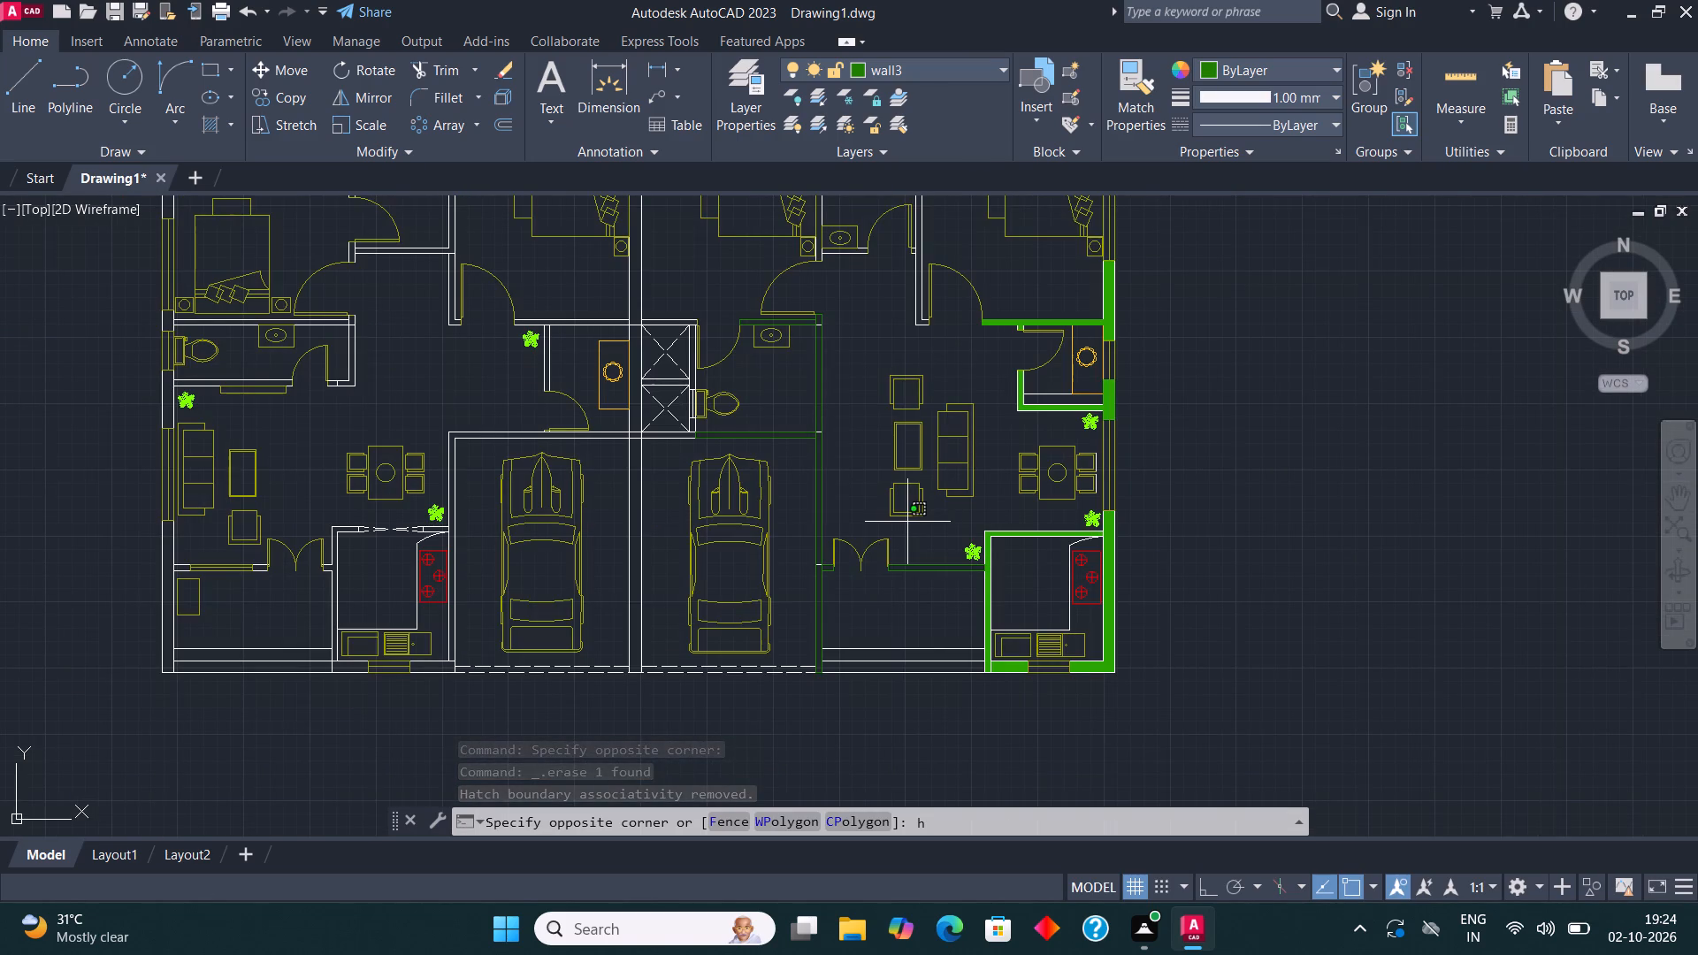
{"action": "scroll", "coordinate": [945, 574], "scroll_direction": "up", "scroll_amount": 4}
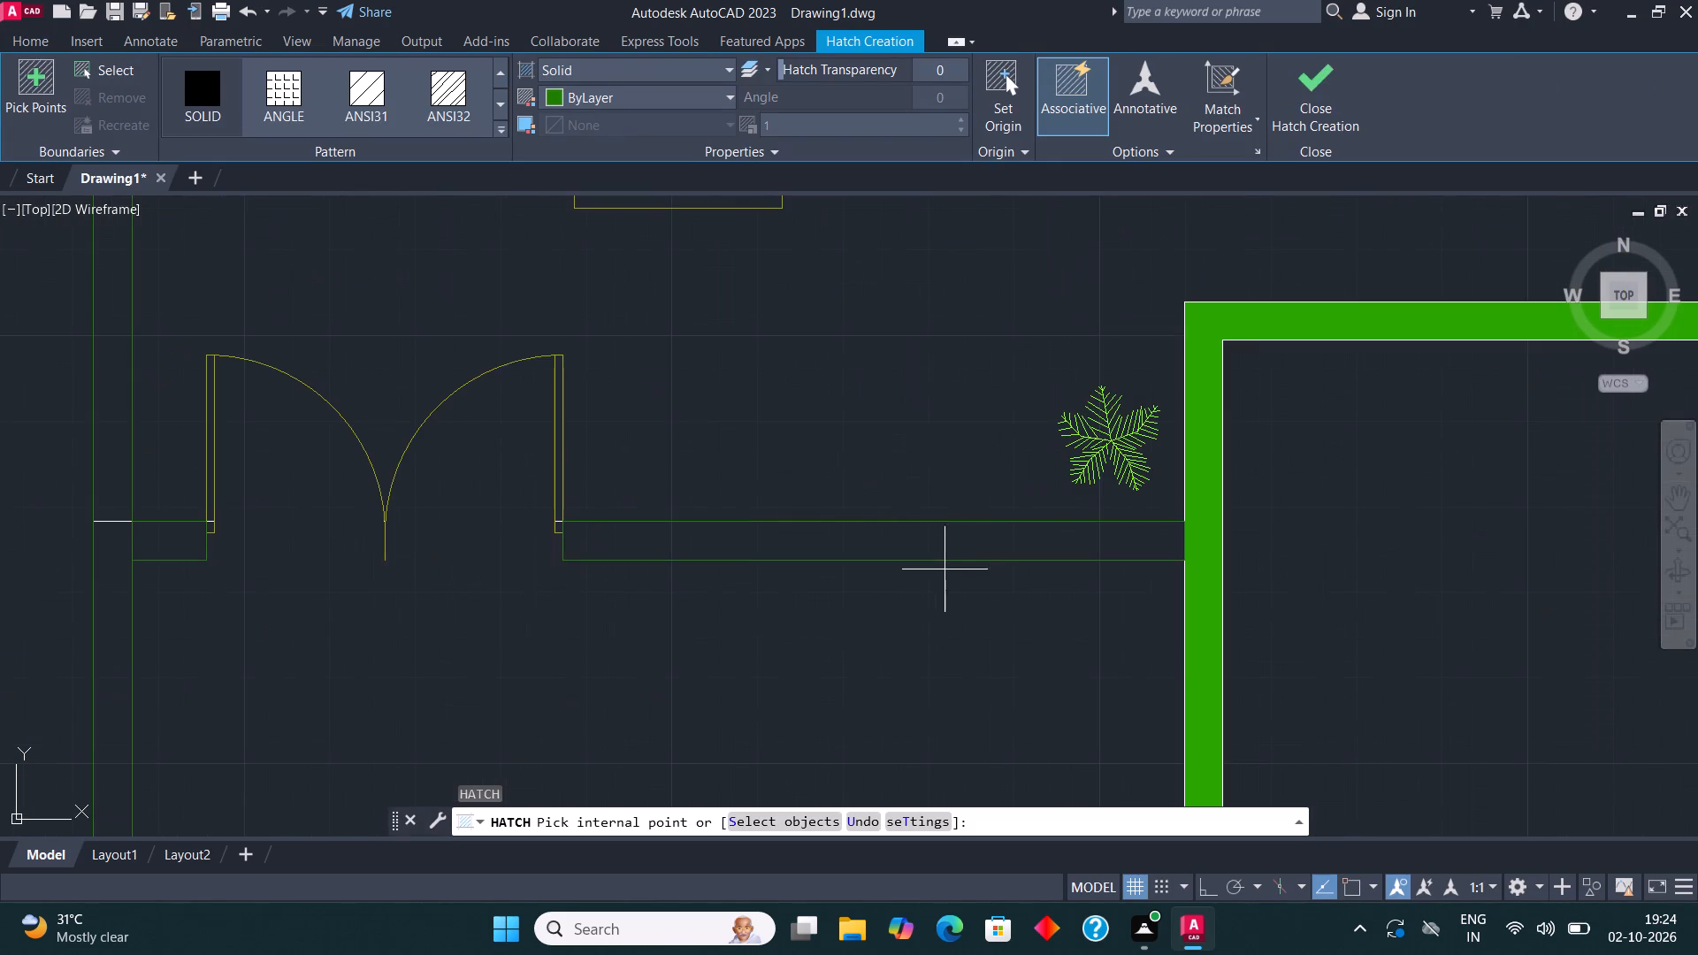
{"action": "left_click", "coordinate": [929, 531]}
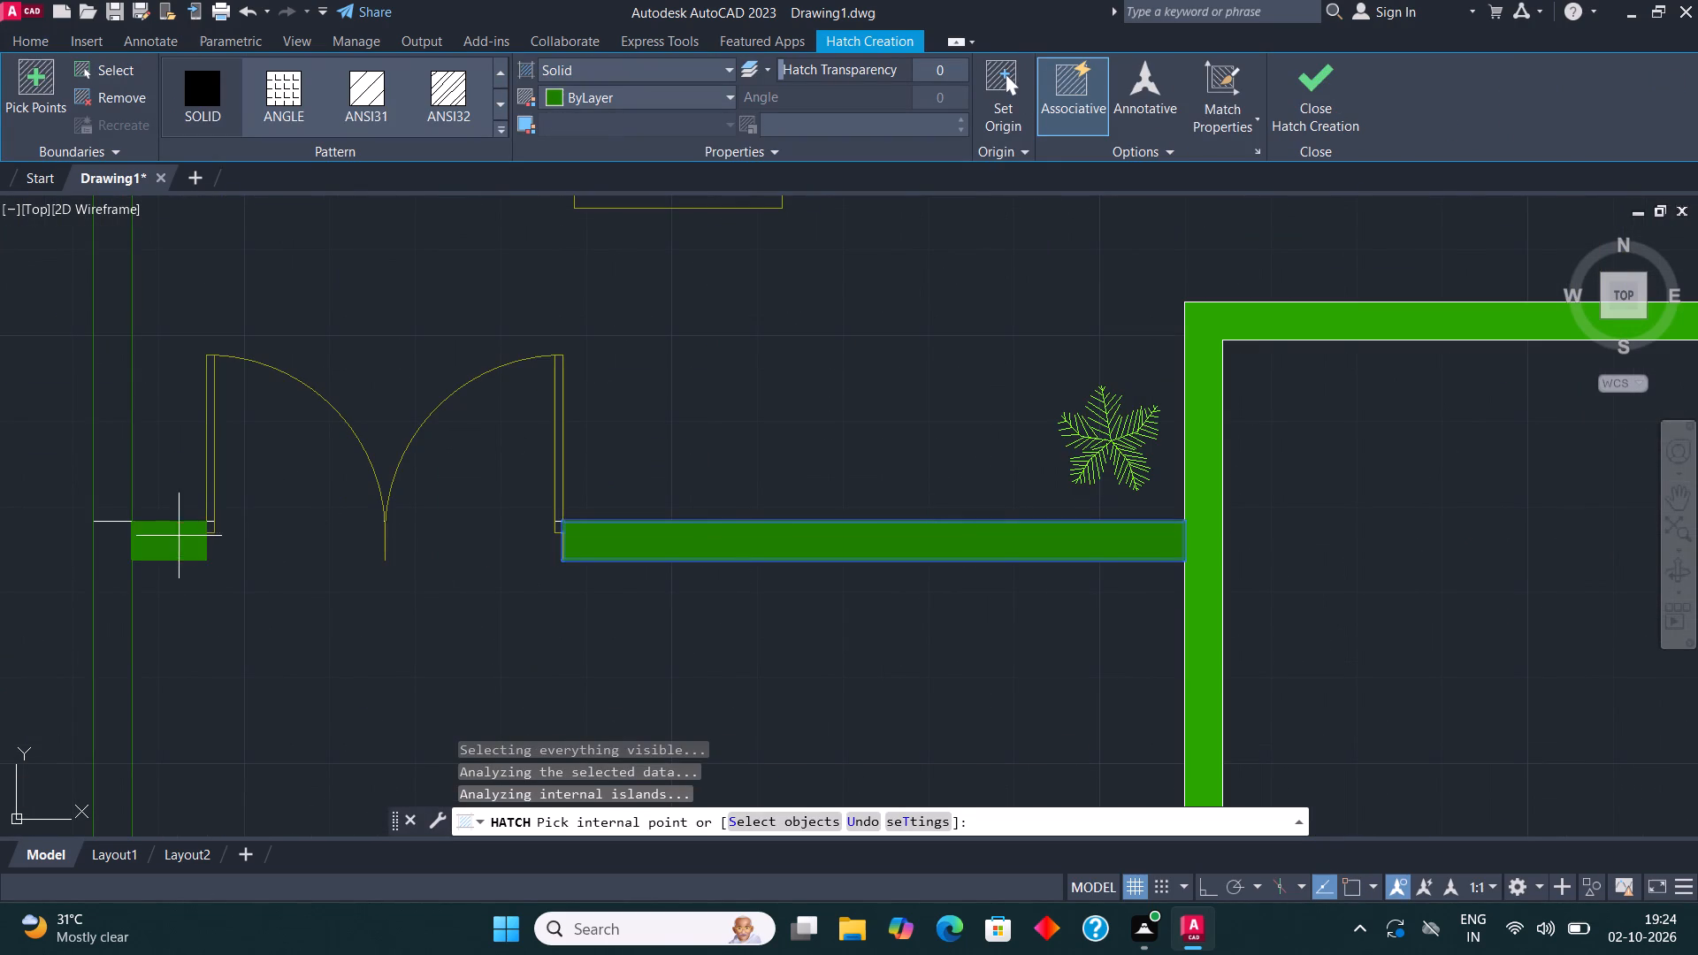
{"action": "left_click", "coordinate": [179, 536]}
{"action": "scroll", "coordinate": [688, 477], "scroll_direction": "down", "scroll_amount": 3}
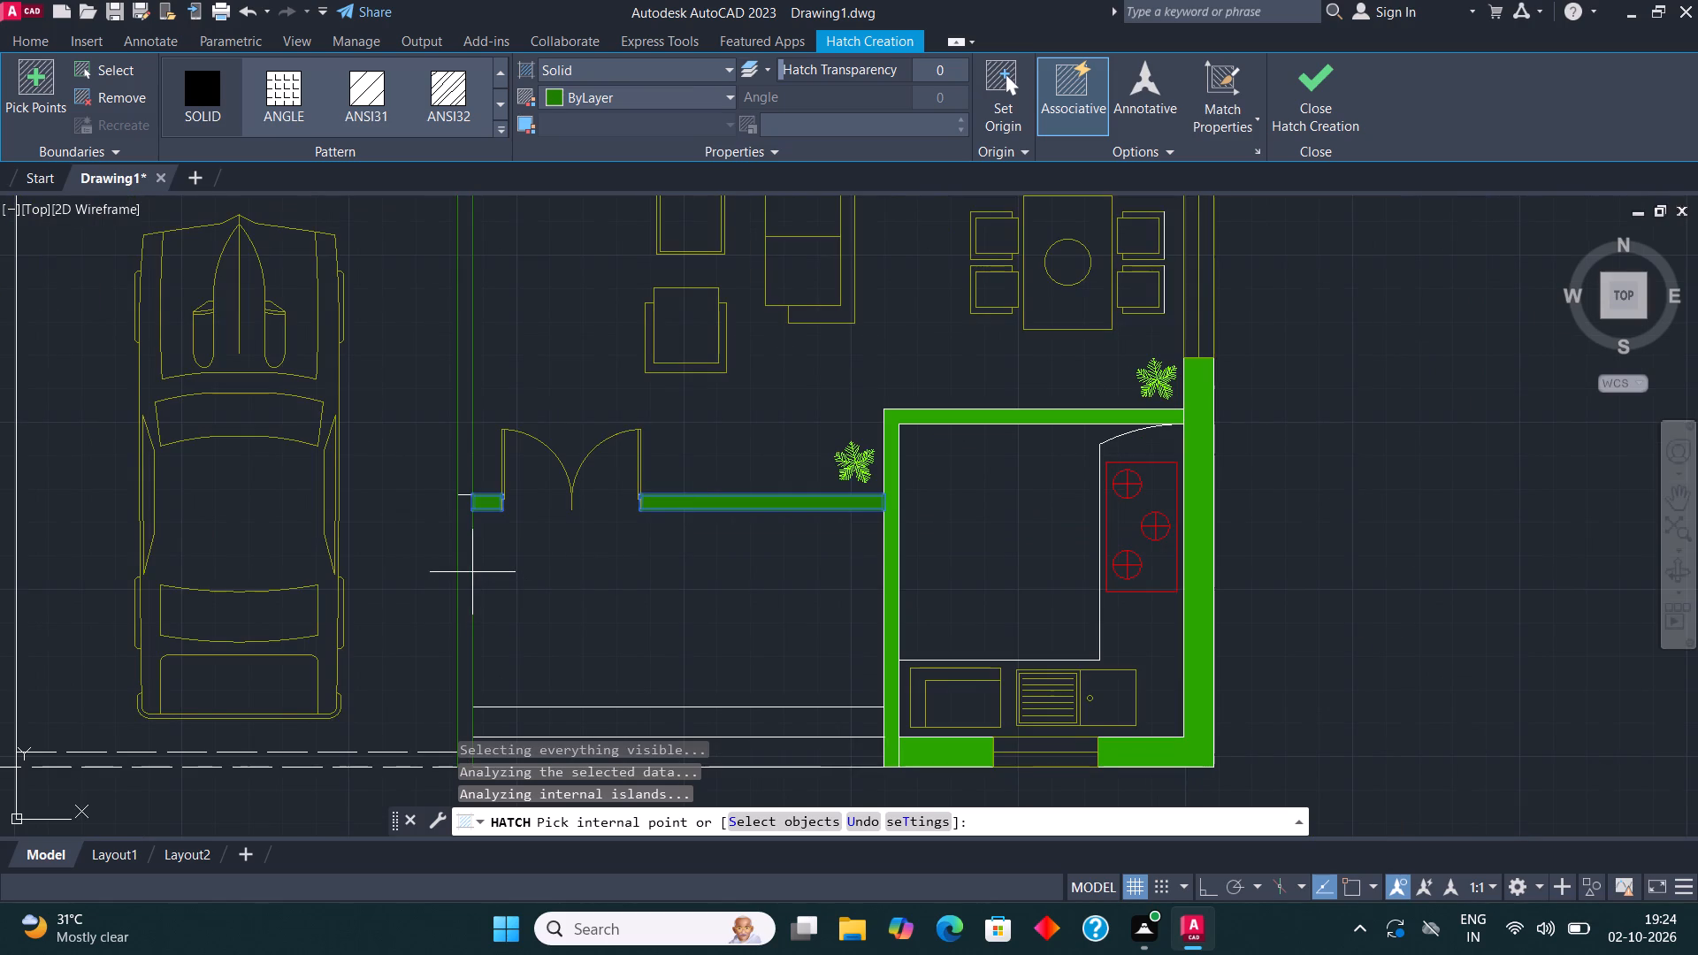
{"action": "left_click", "coordinate": [470, 555]}
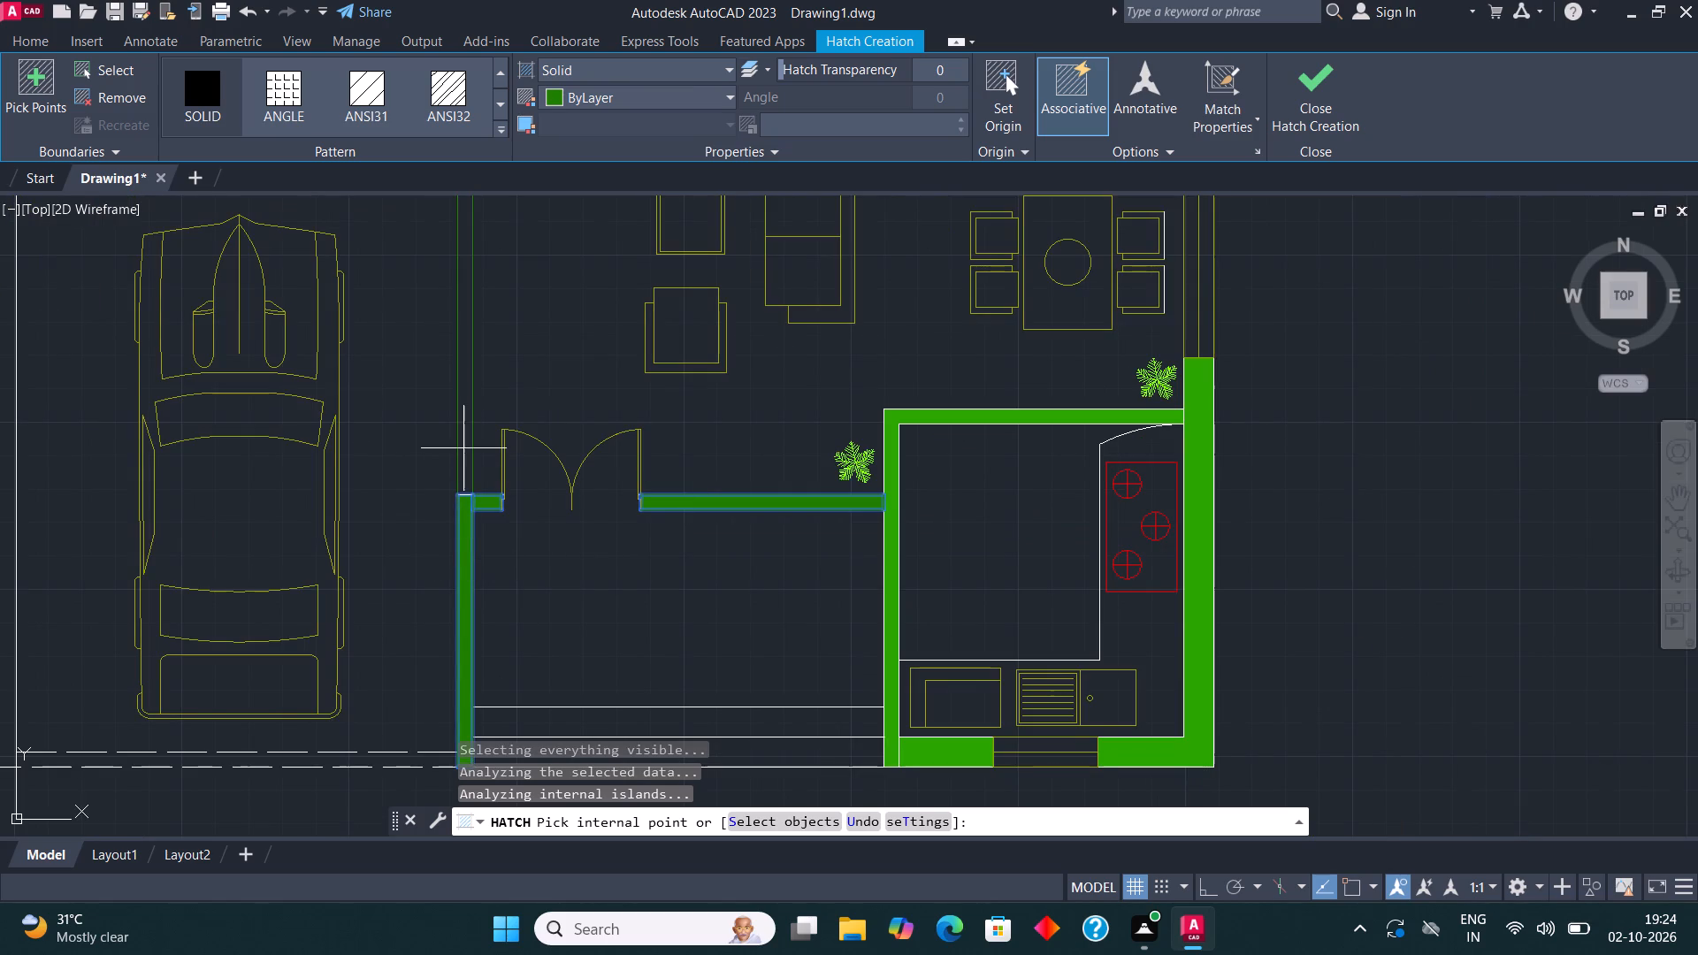
{"action": "left_click", "coordinate": [463, 448]}
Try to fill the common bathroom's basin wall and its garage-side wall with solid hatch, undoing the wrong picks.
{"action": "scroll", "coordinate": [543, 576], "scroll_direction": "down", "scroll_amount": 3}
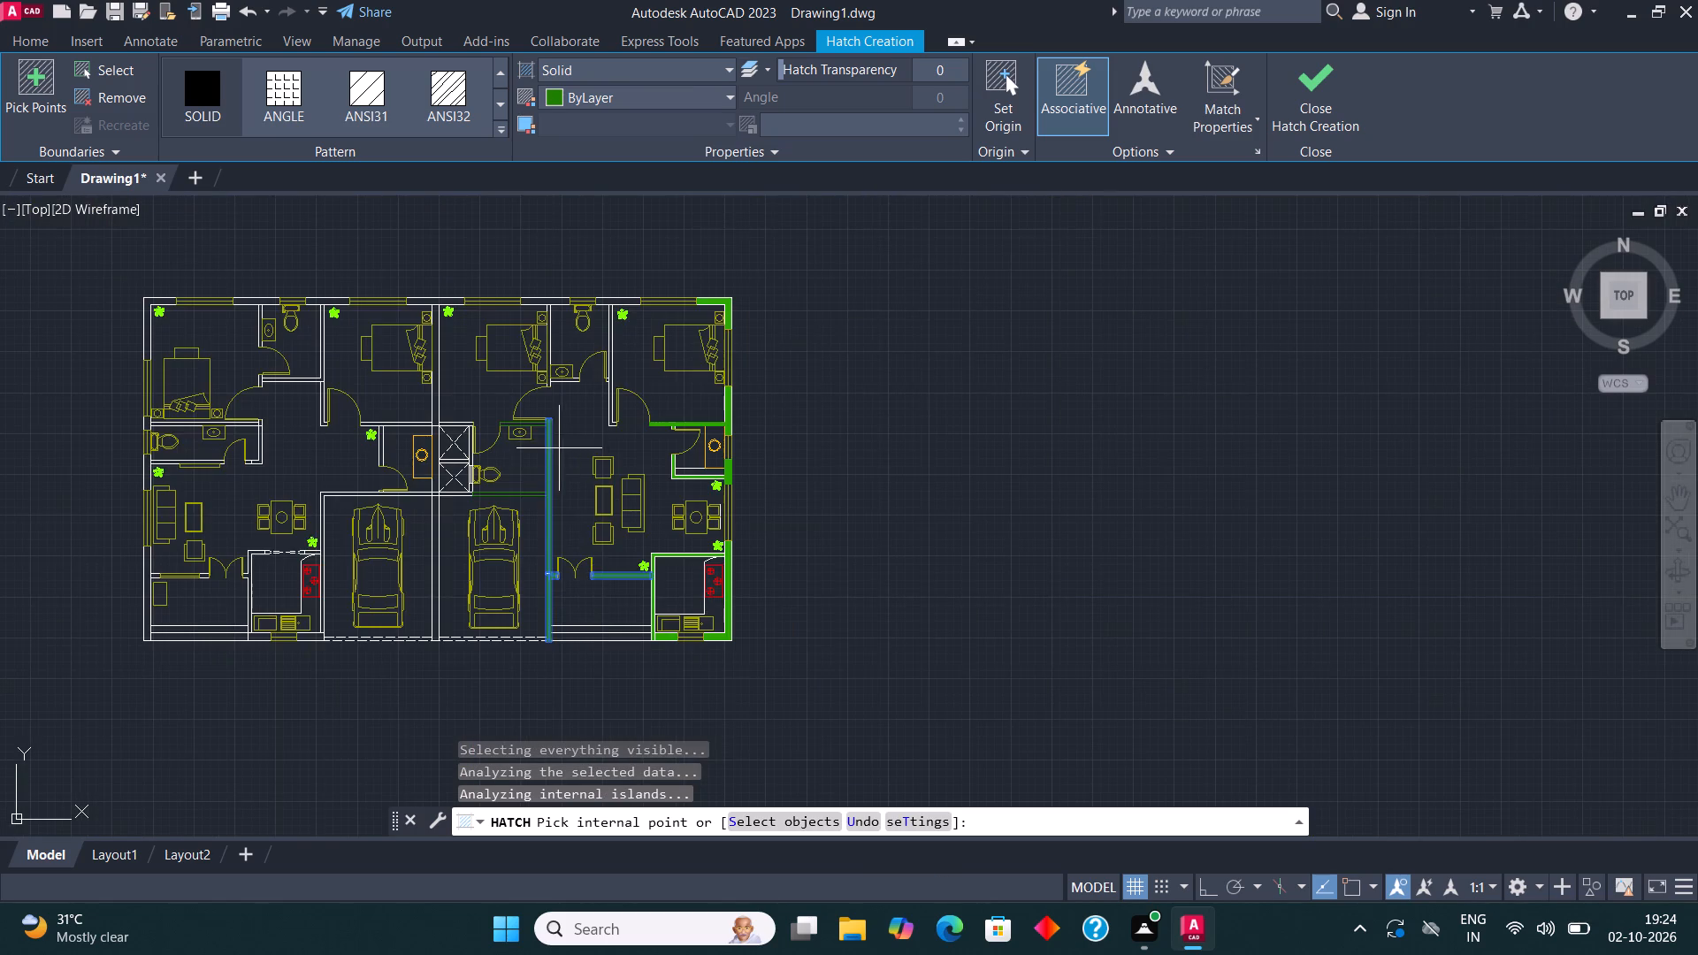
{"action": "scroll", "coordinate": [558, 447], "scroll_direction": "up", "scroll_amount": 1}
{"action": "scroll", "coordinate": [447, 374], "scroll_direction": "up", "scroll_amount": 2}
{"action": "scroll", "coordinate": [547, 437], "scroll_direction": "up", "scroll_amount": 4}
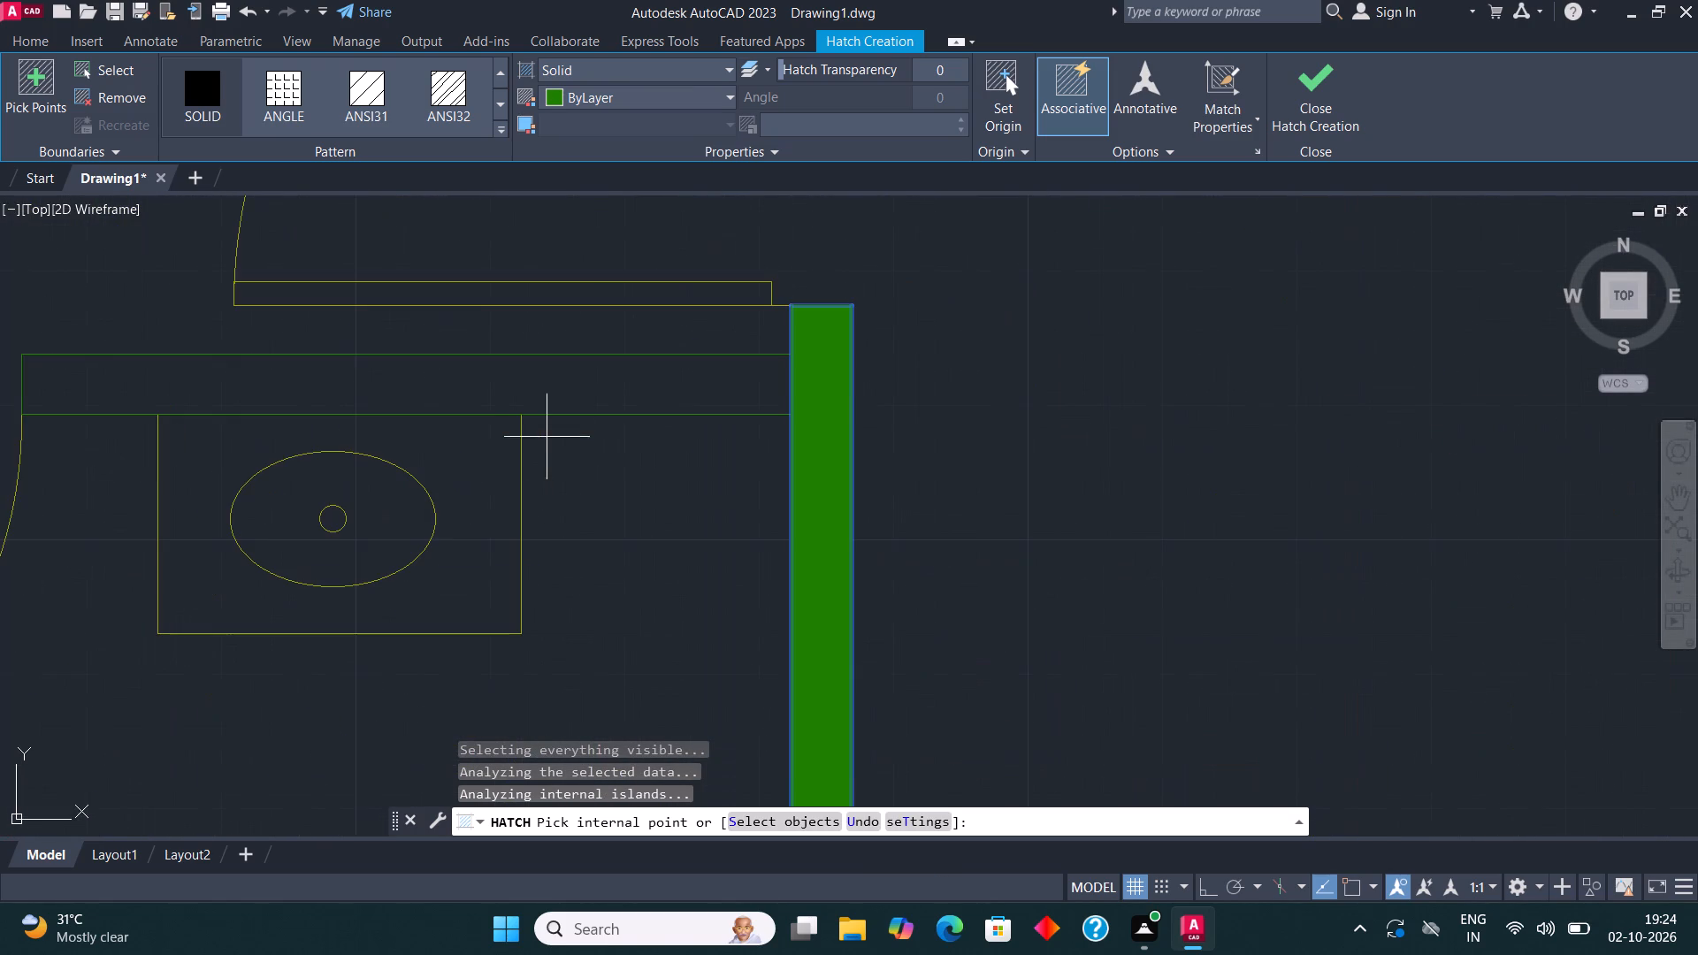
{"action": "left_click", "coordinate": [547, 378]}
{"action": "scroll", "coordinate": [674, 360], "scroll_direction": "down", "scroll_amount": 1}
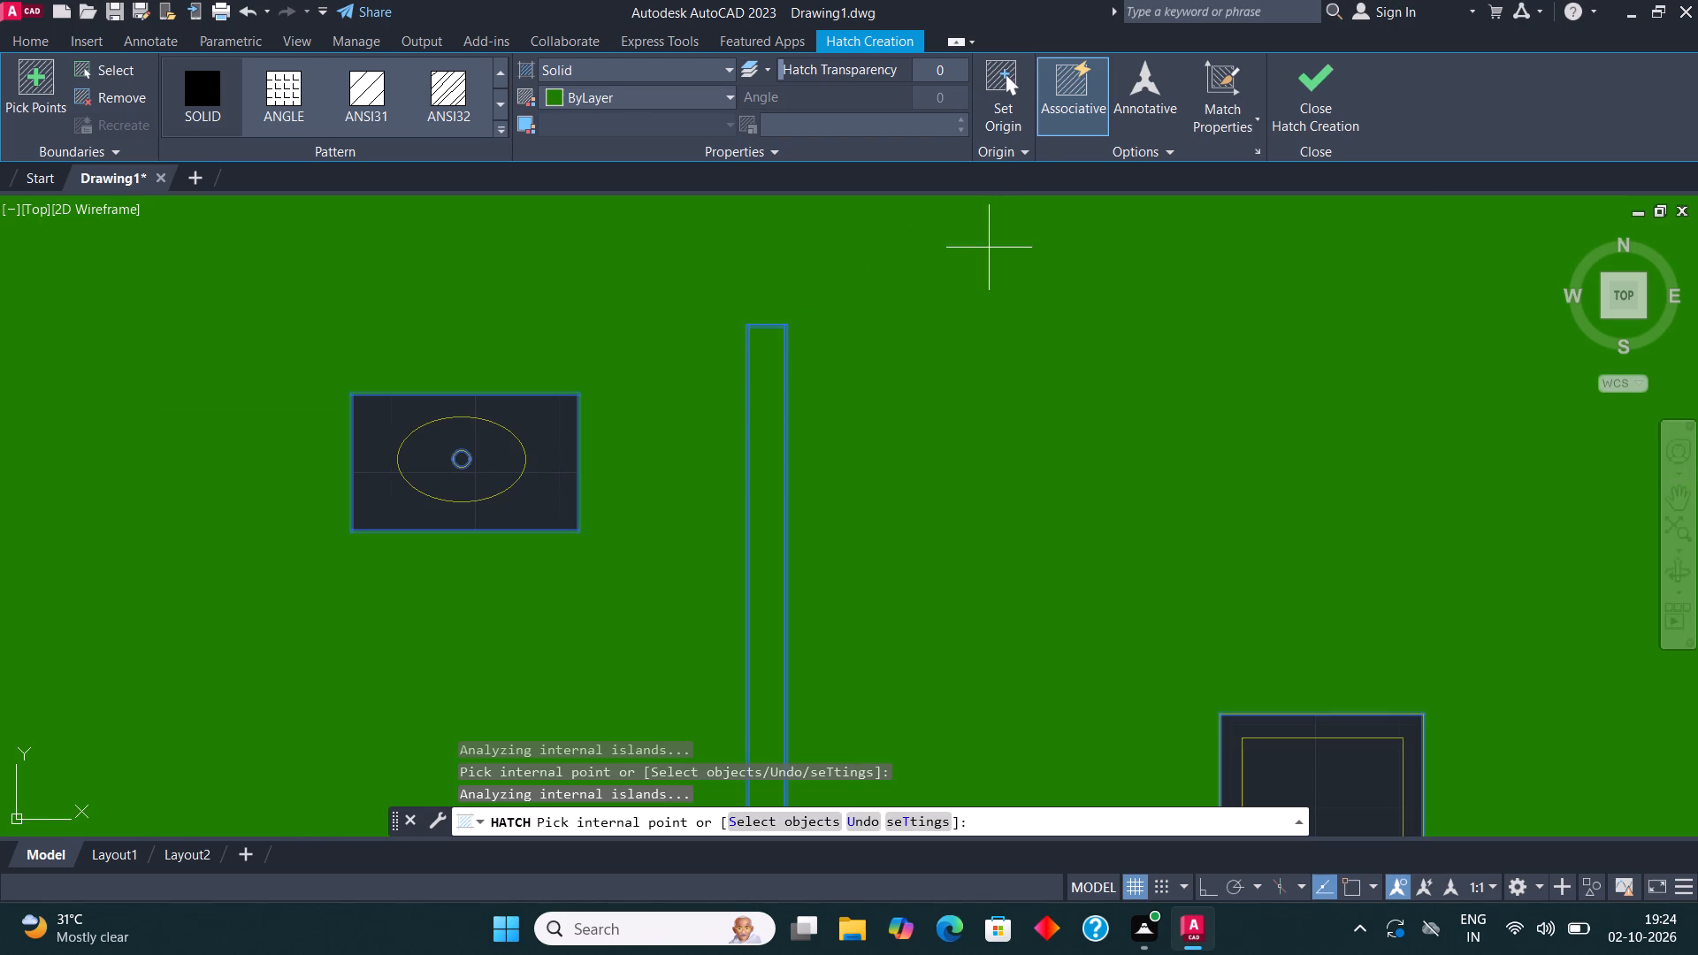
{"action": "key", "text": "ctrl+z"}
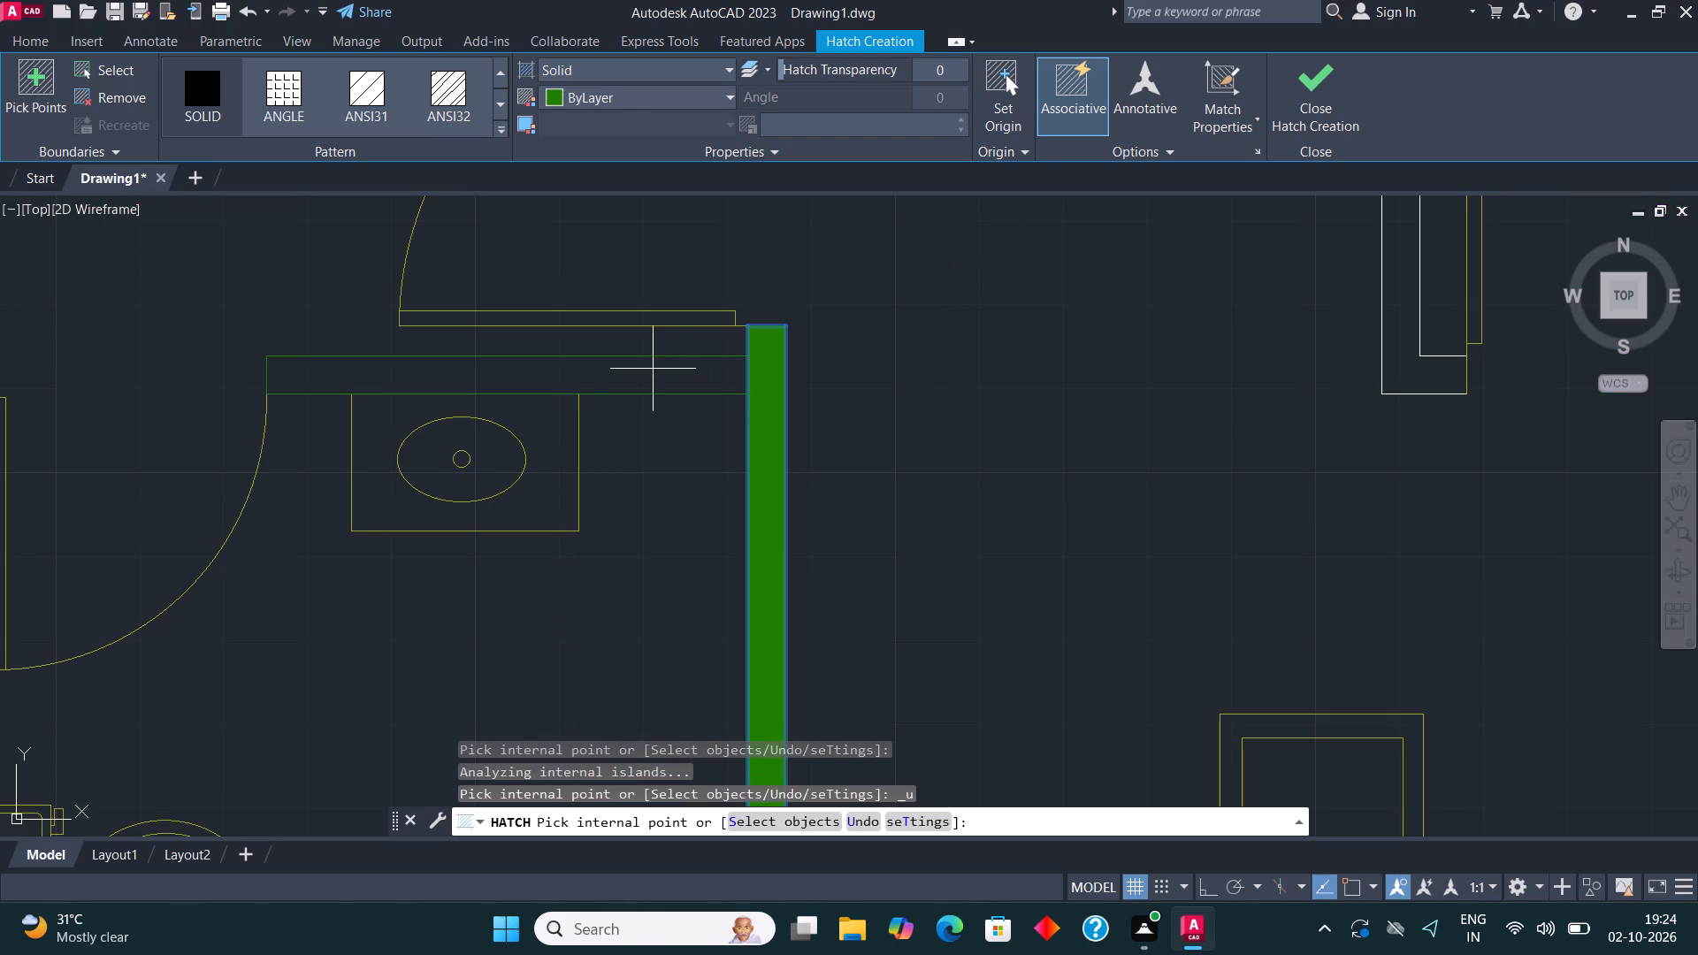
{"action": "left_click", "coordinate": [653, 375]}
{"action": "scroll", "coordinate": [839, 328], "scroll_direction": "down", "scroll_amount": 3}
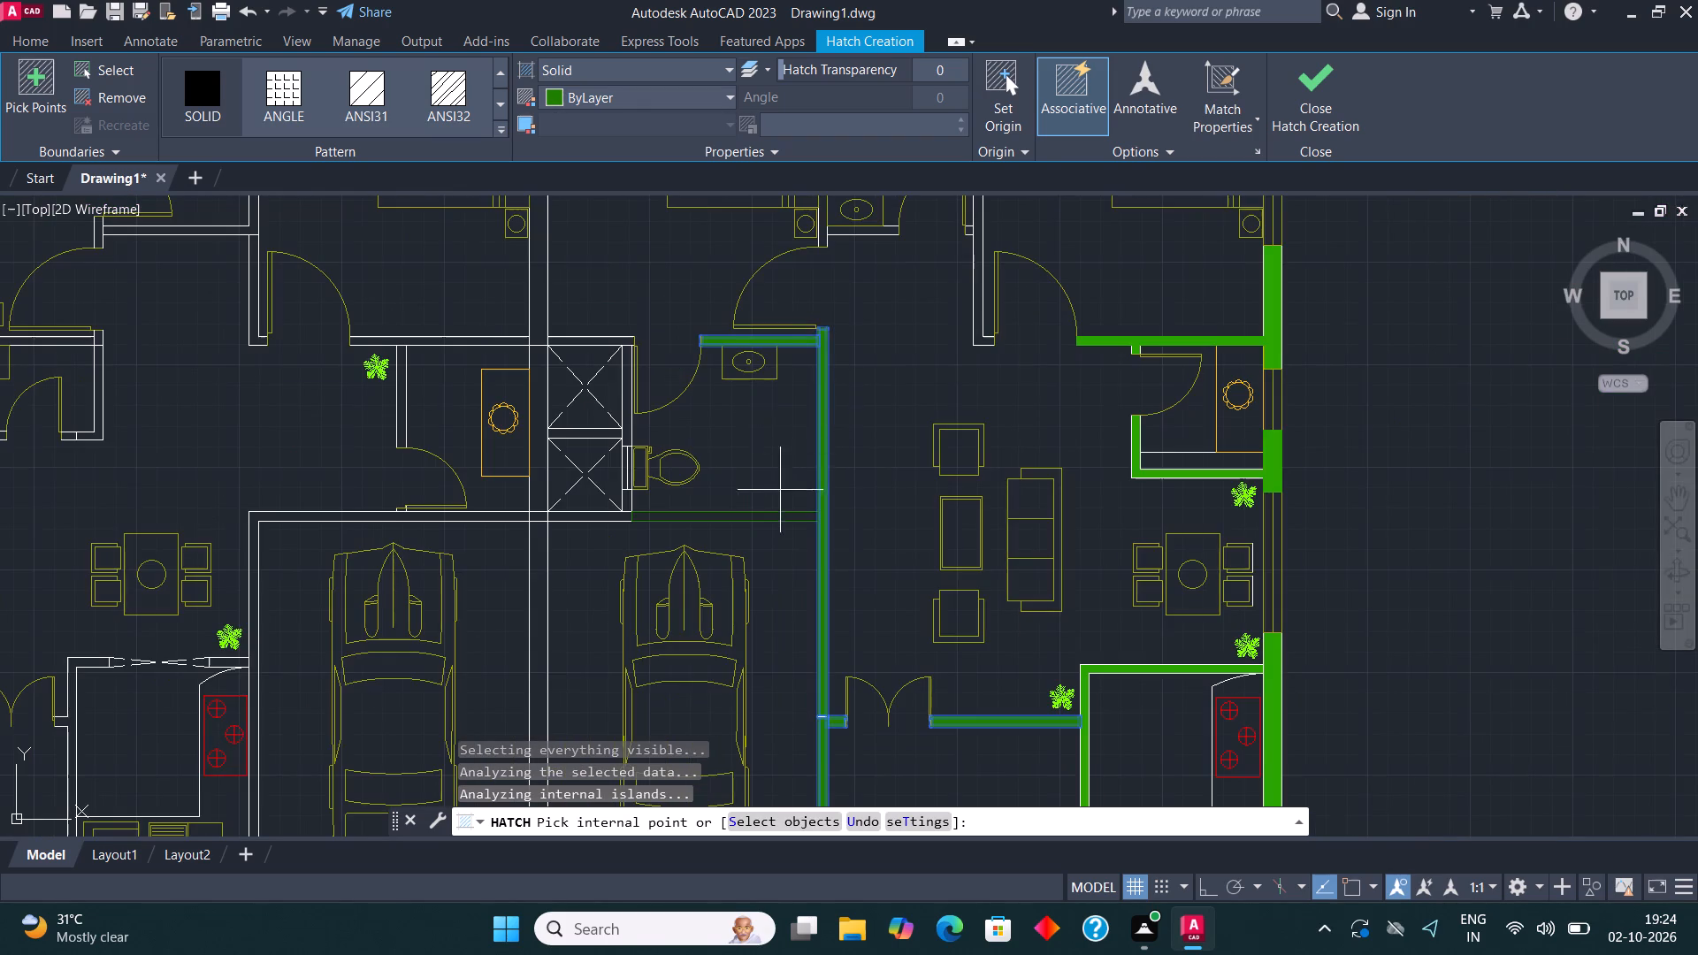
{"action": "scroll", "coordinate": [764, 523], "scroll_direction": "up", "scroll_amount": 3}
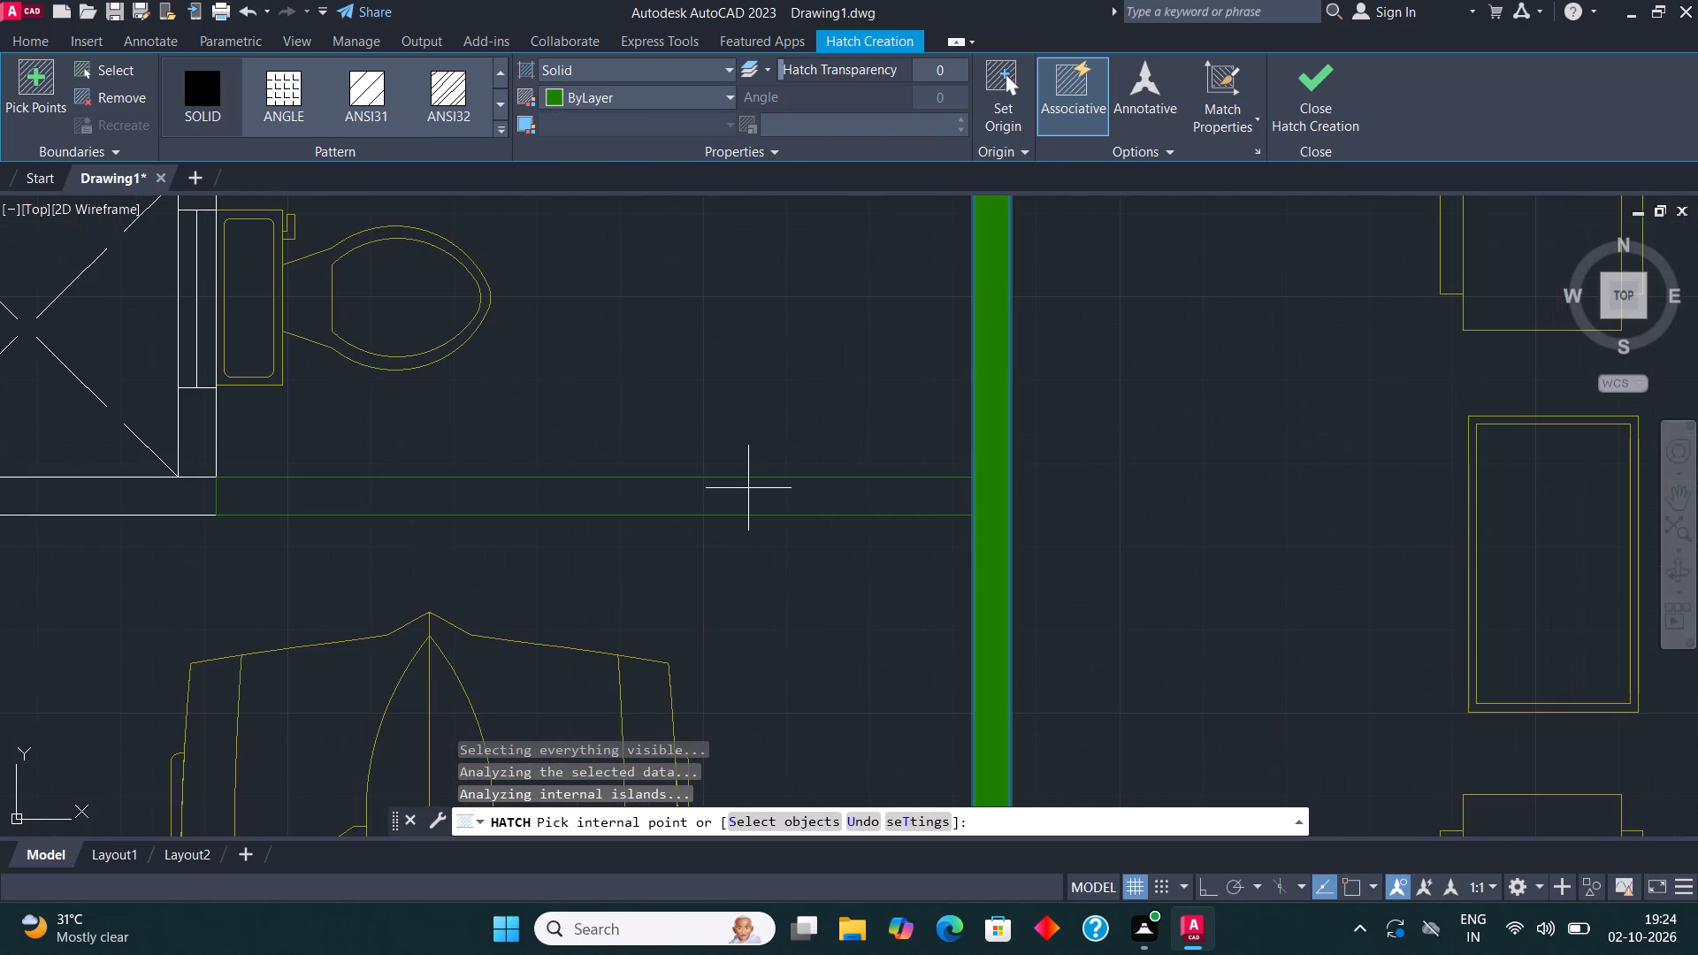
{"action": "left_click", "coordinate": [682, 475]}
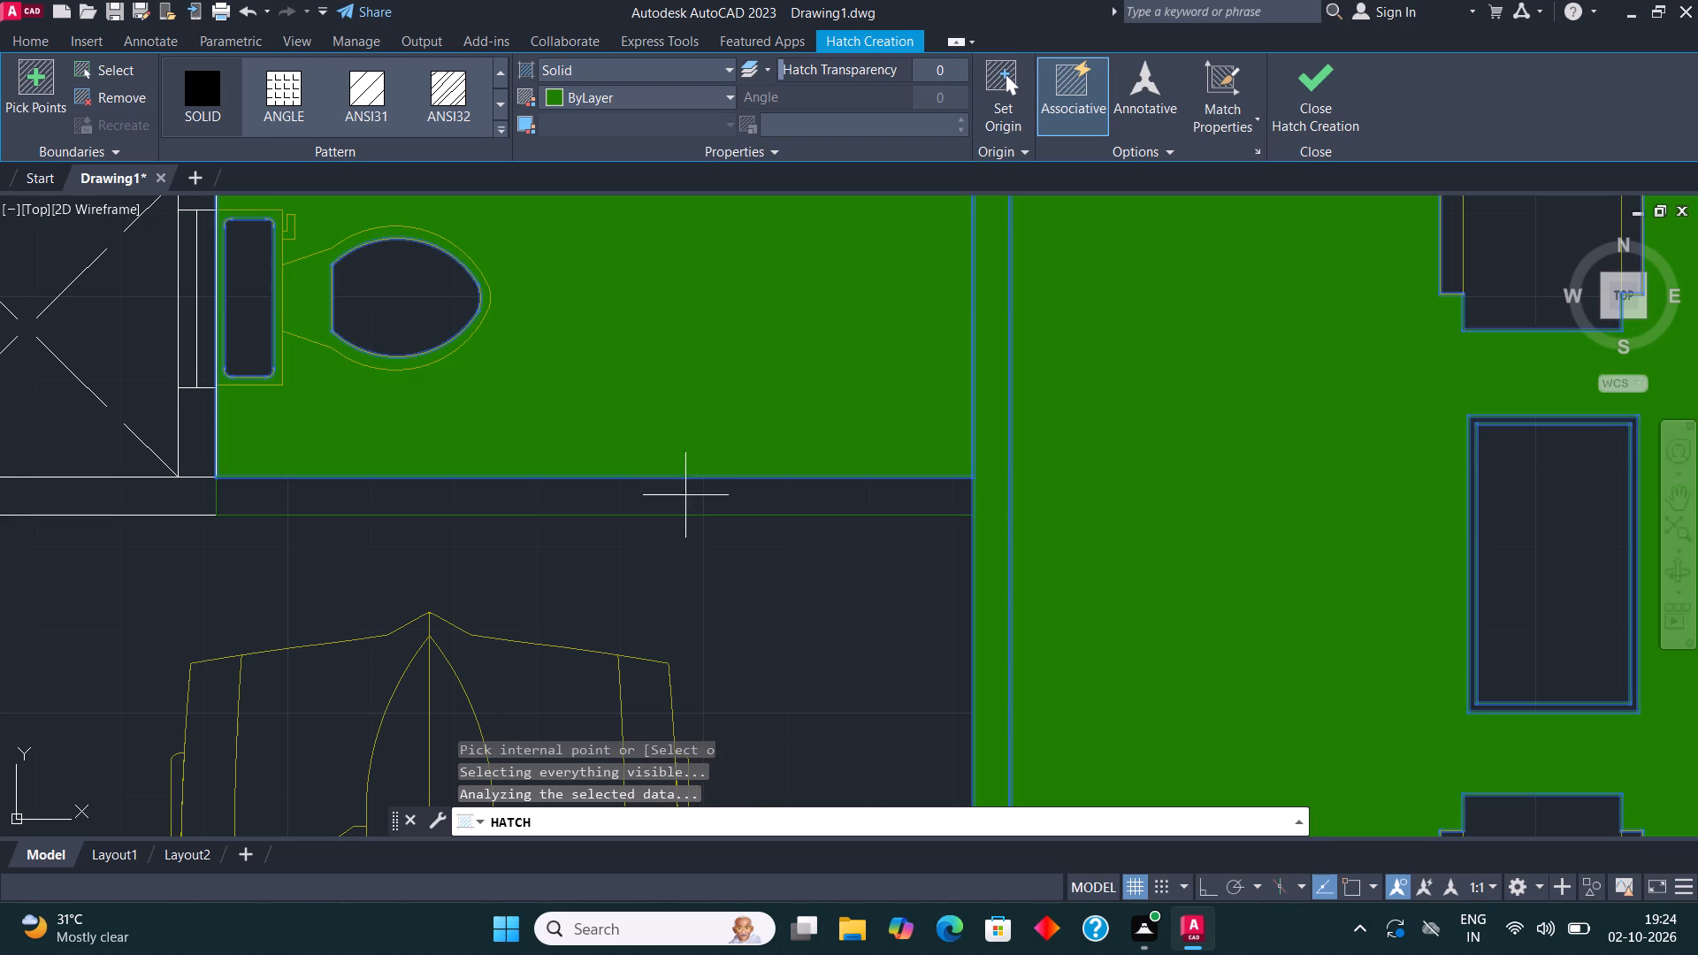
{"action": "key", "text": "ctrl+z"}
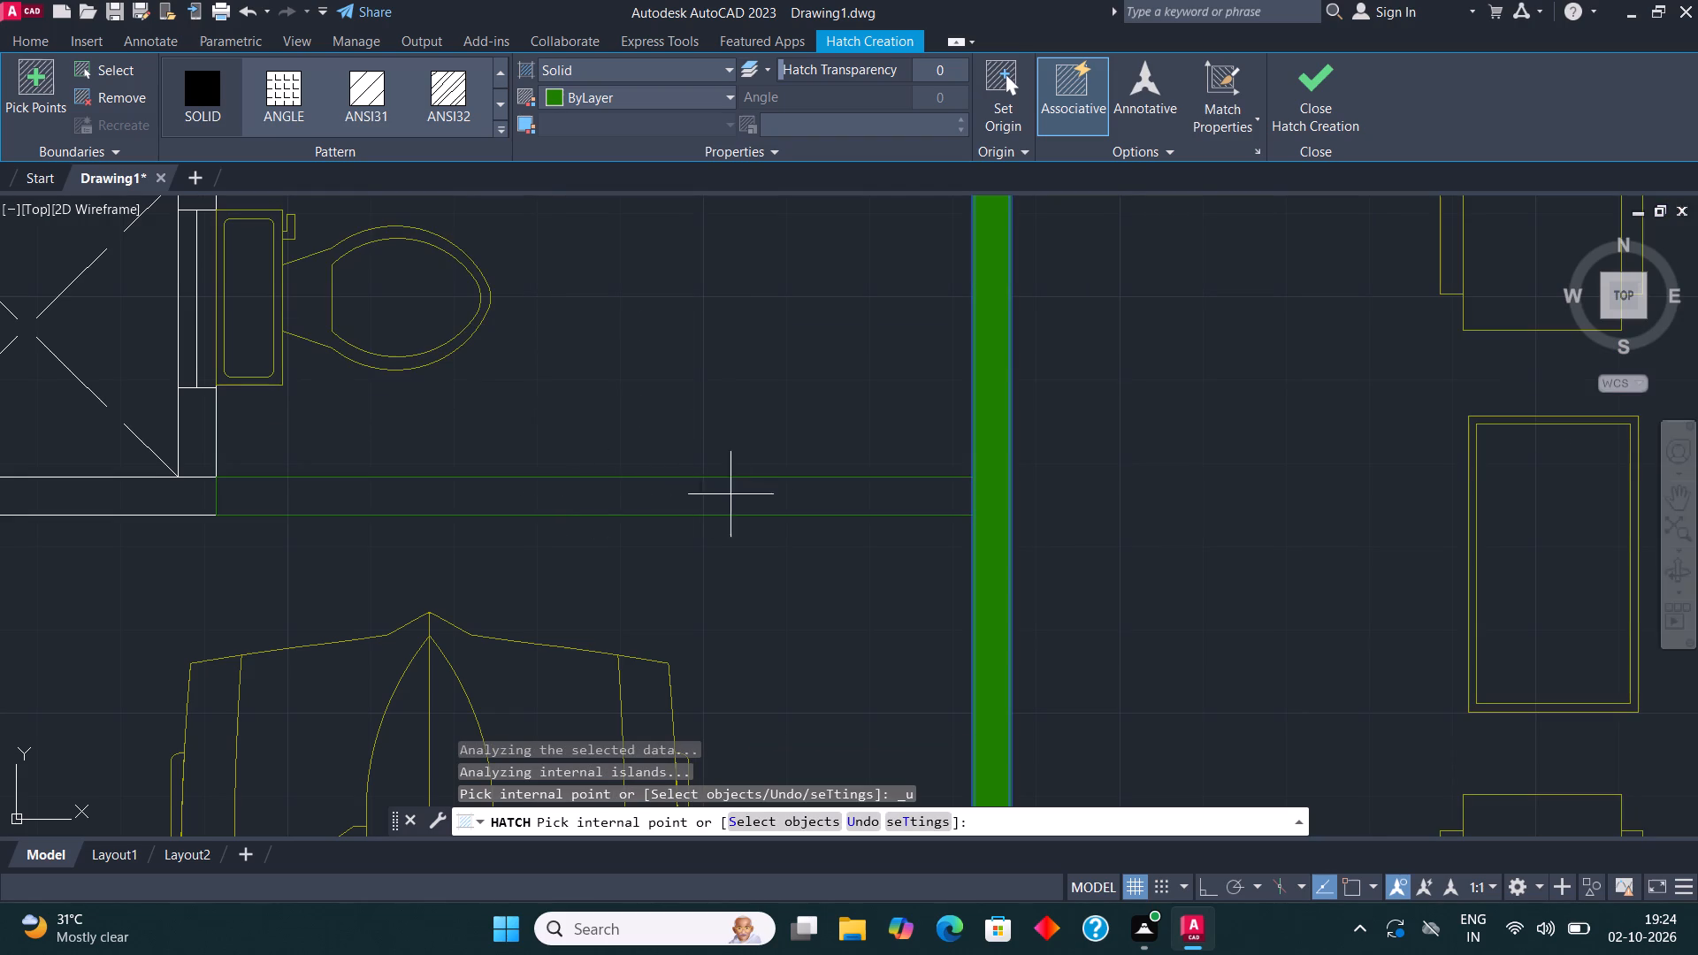
Finish the hatch, keeping the filled walls.
{"action": "left_click", "coordinate": [1316, 82]}
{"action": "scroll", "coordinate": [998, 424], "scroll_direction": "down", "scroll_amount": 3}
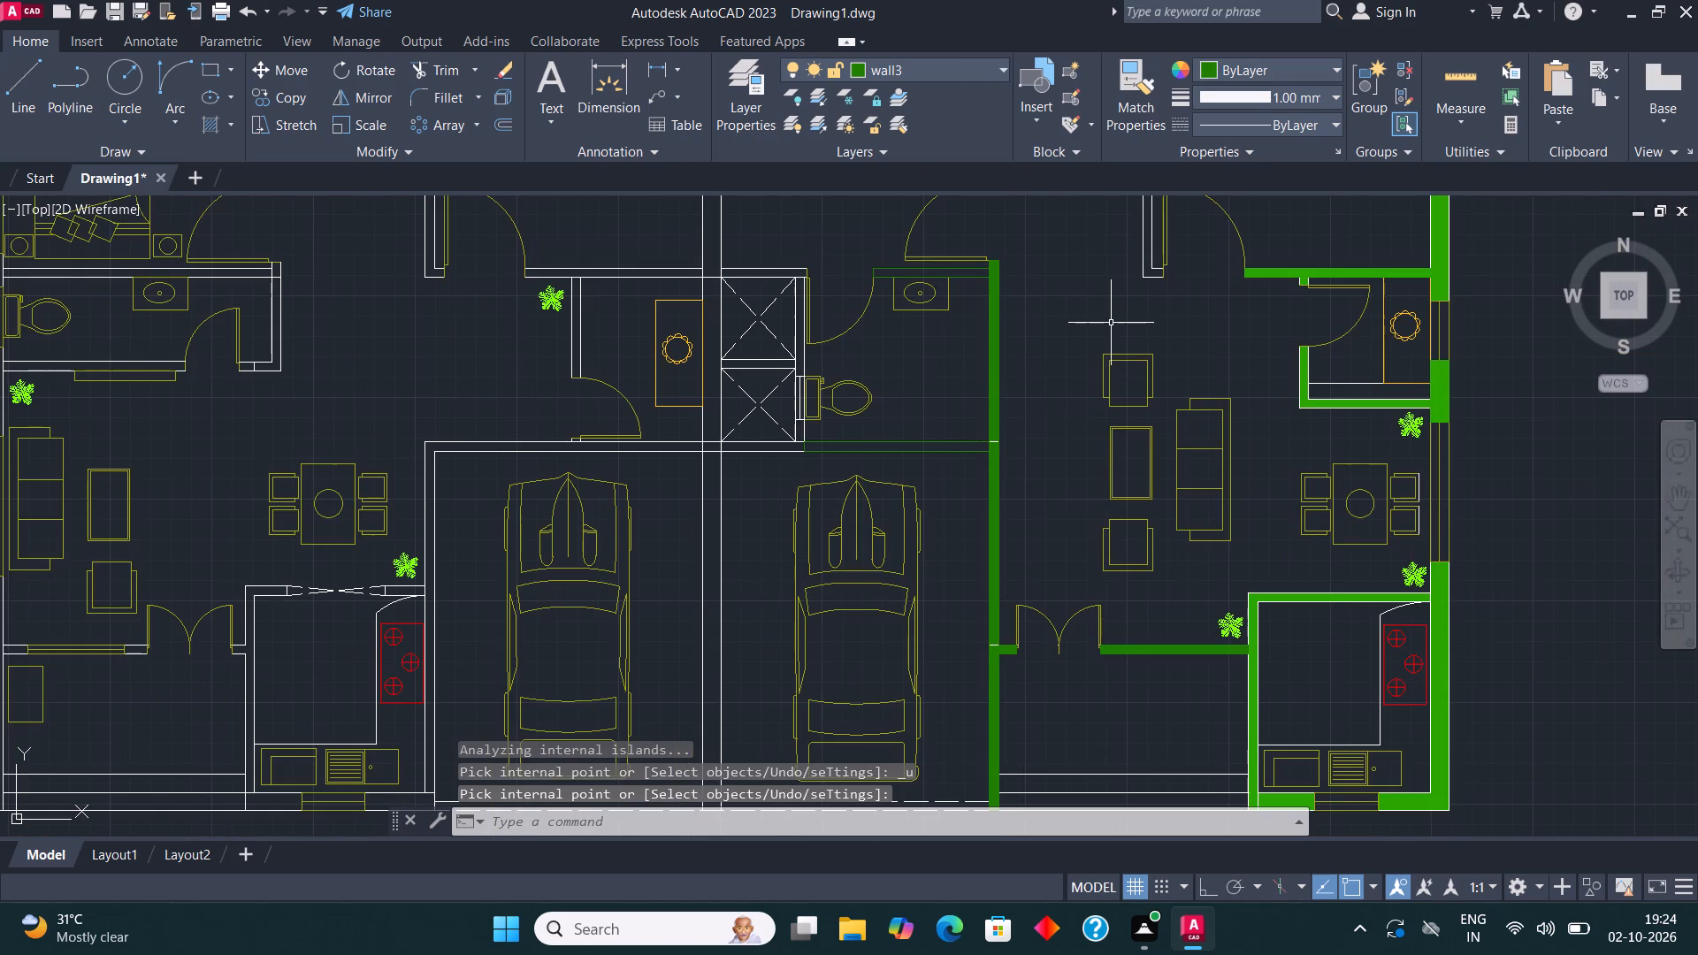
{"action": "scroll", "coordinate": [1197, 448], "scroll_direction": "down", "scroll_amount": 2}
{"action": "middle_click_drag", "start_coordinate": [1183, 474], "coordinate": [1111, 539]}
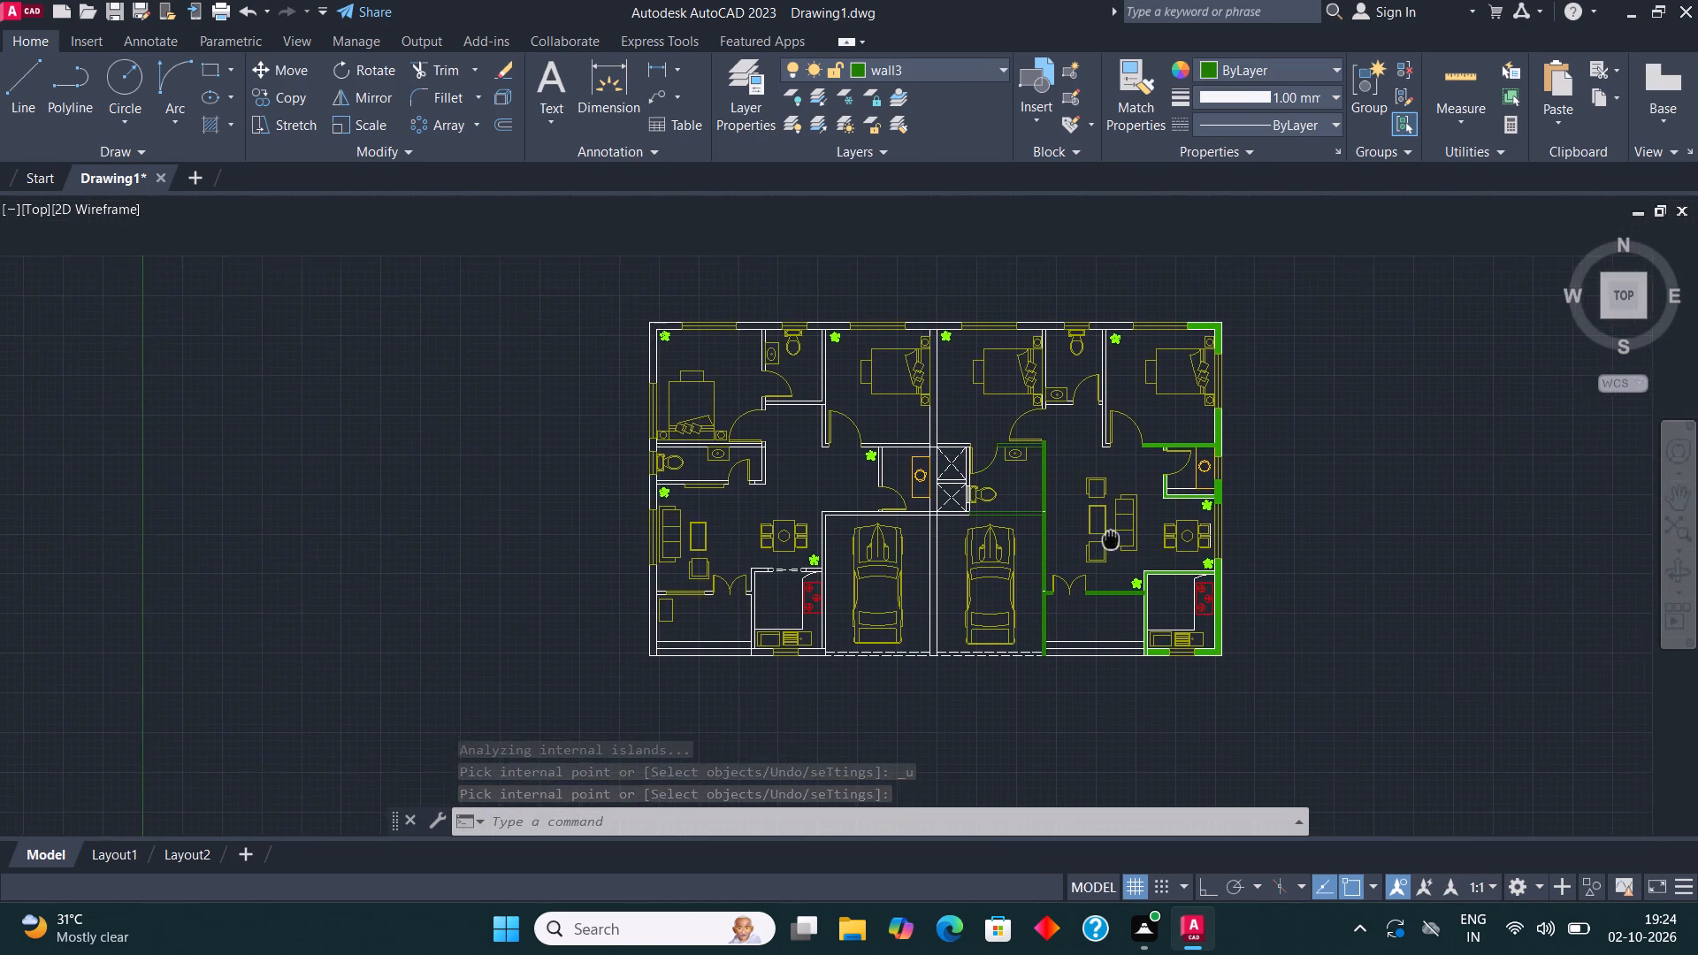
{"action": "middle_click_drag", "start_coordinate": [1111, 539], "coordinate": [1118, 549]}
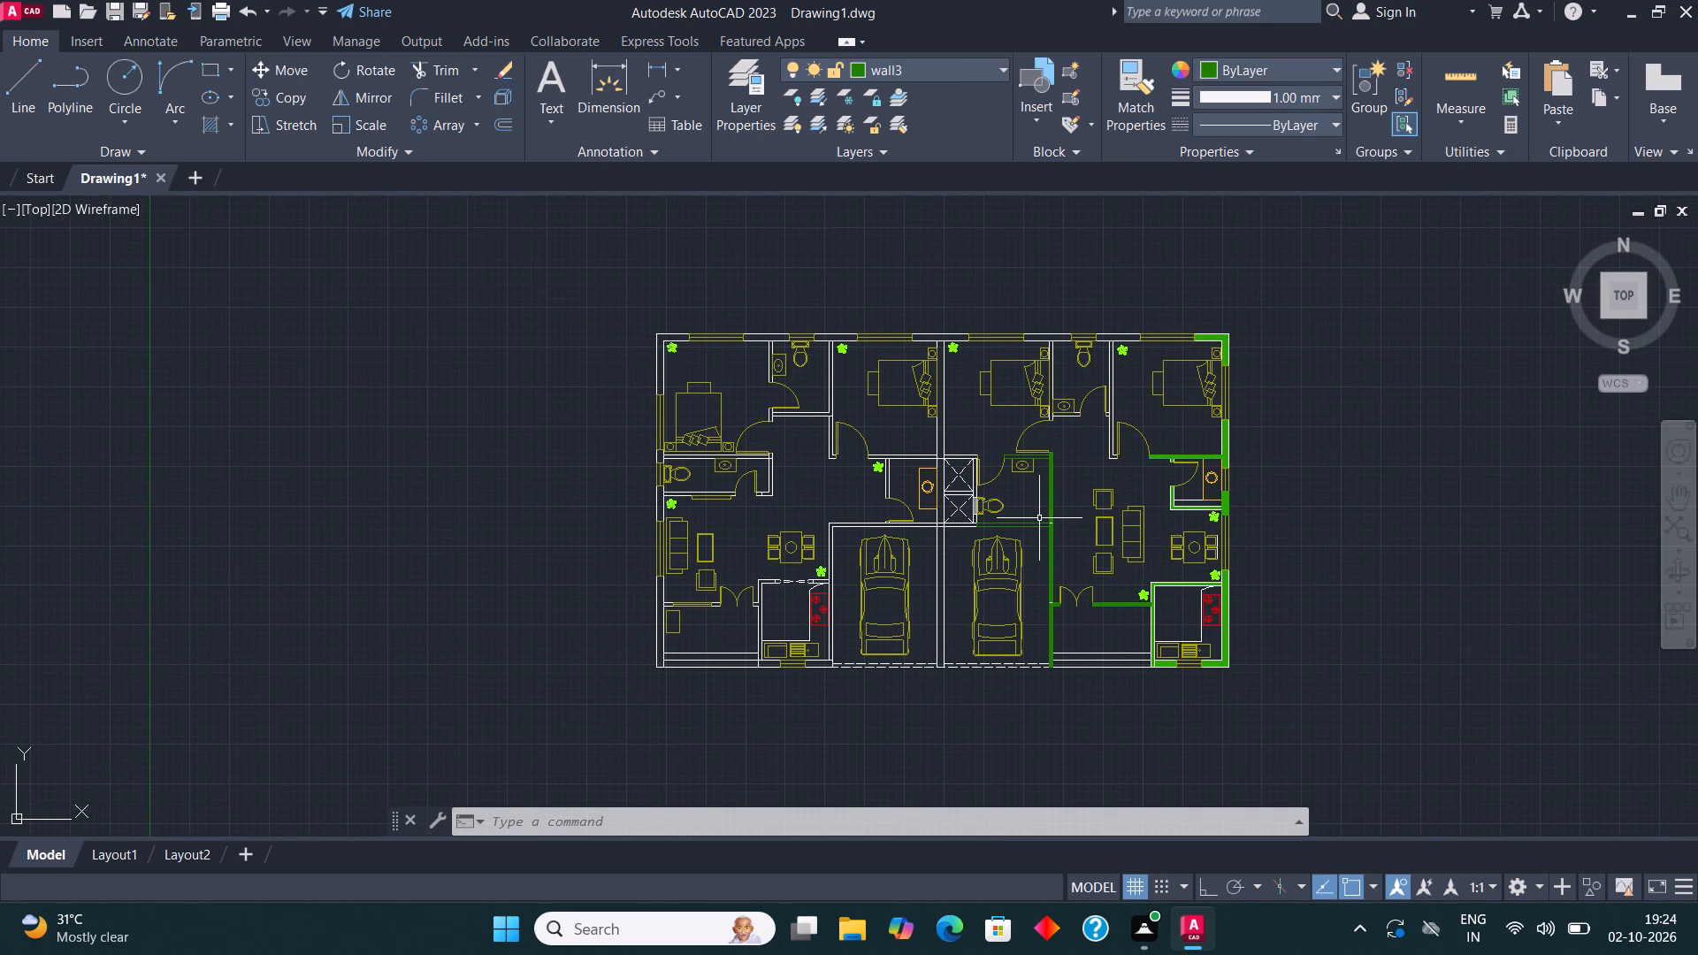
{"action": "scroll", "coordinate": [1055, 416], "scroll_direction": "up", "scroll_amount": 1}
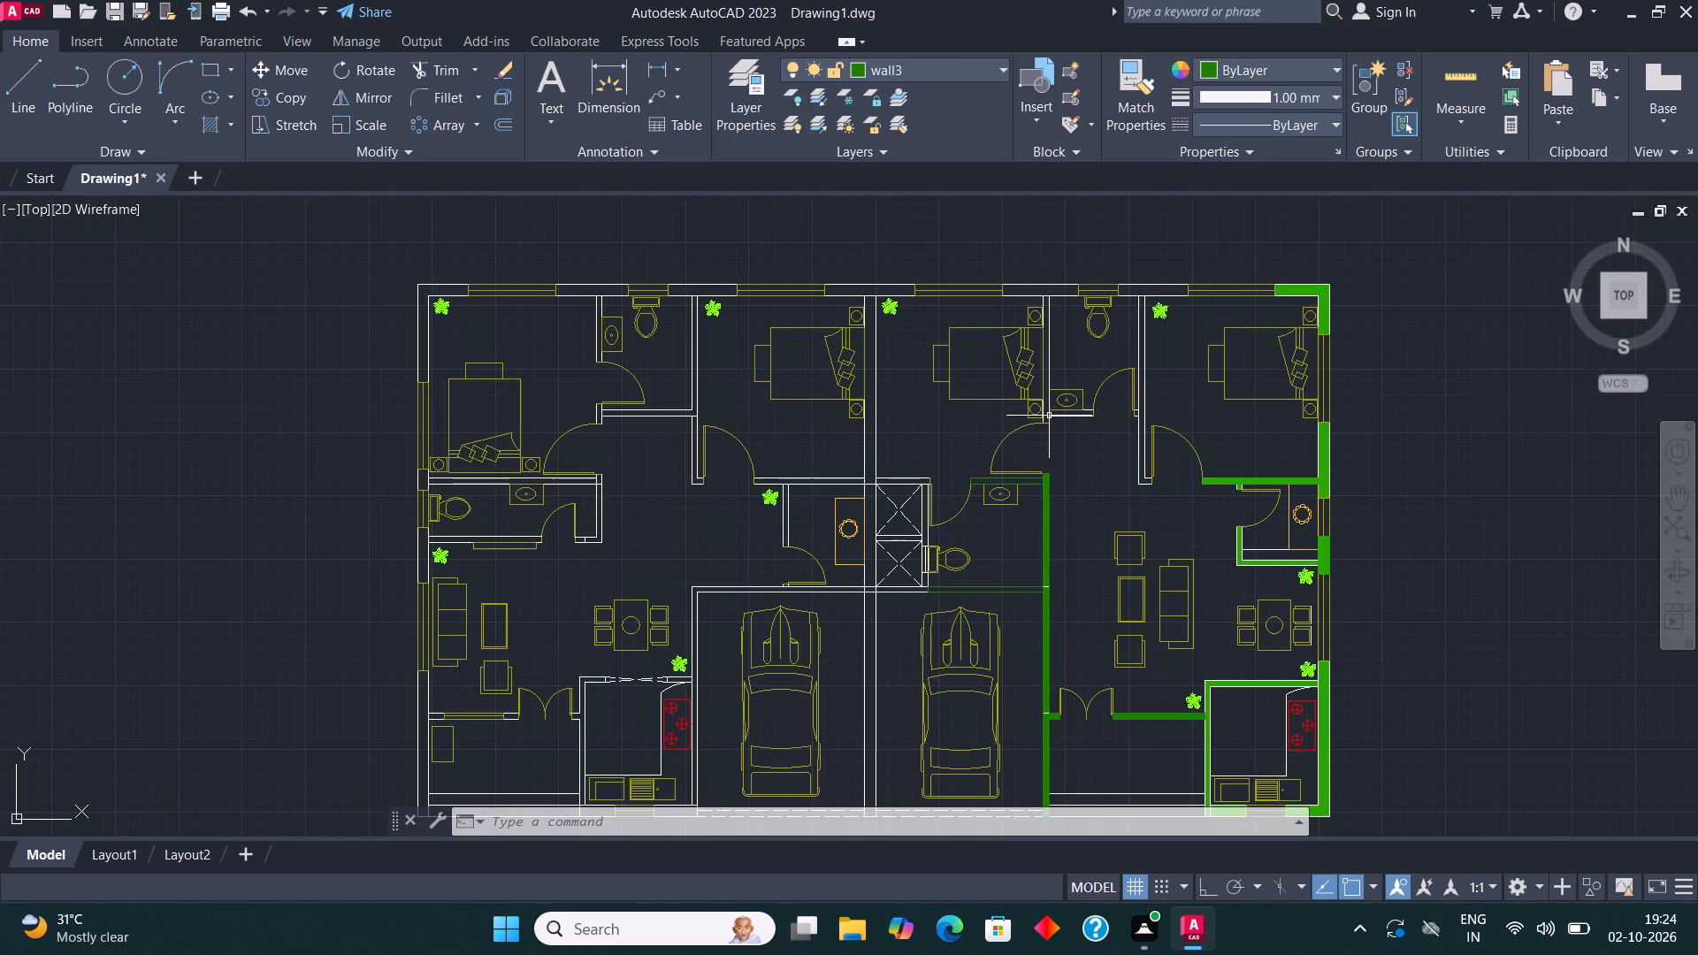
Fill the right unit's common bathroom garage-side wall and its basin wall with solid hatch.
{"action": "key", "text": "h"}
{"action": "key", "text": "Return"}
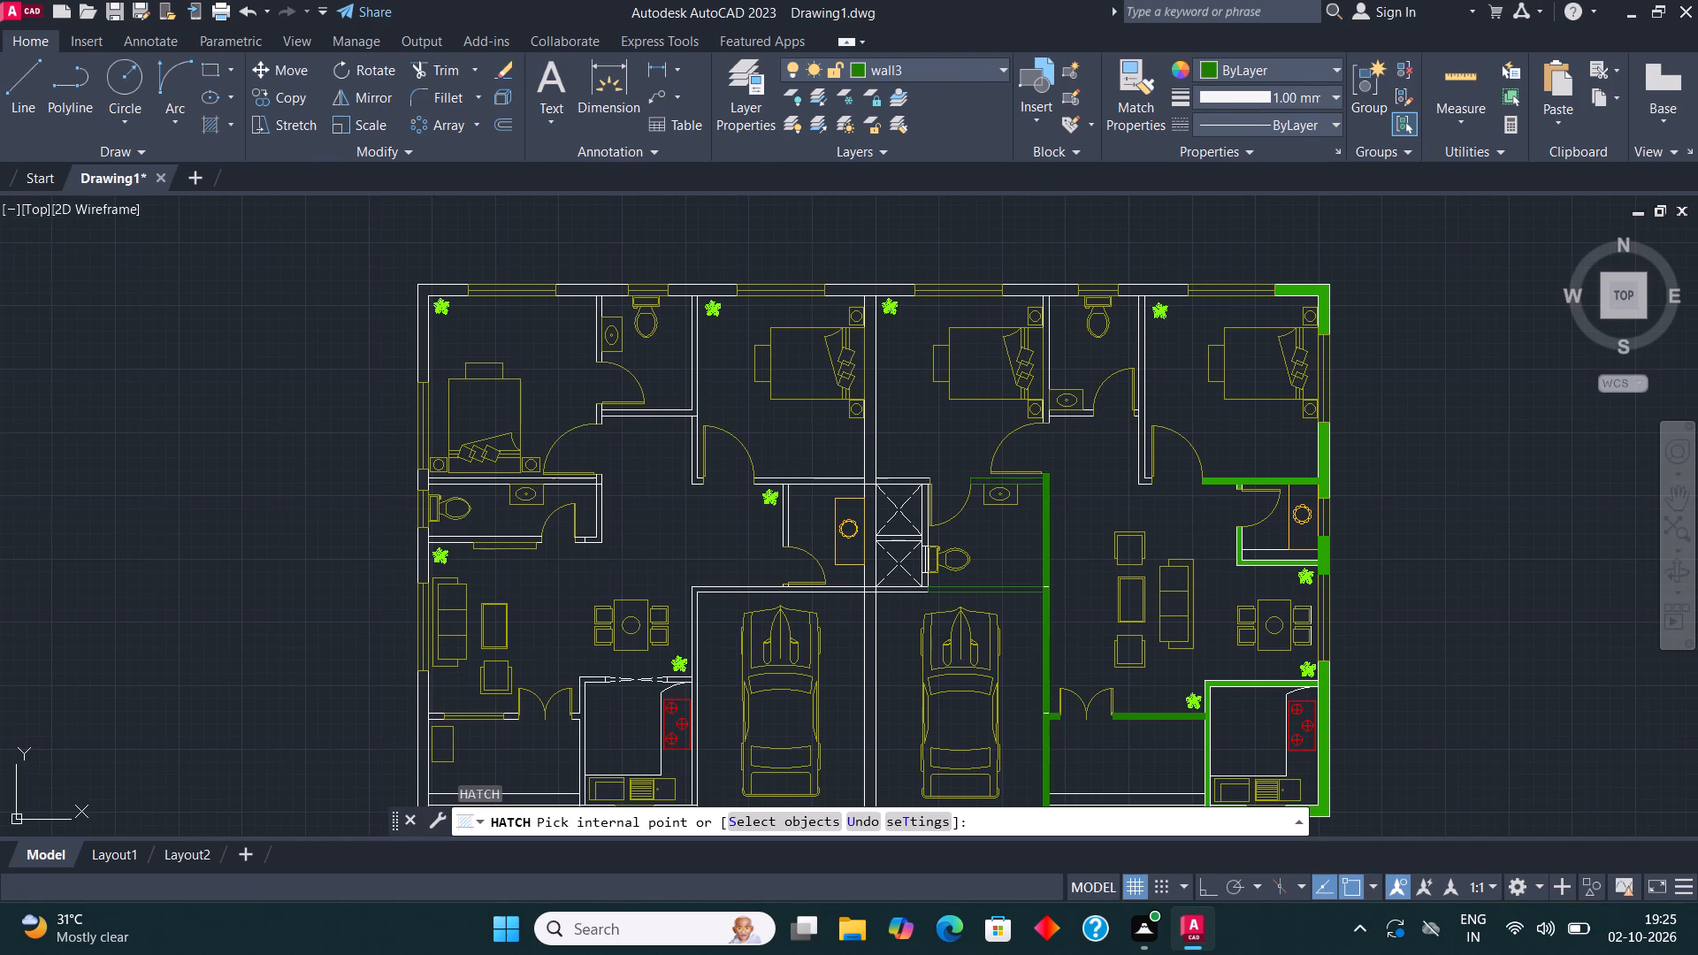
{"action": "scroll", "coordinate": [973, 592], "scroll_direction": "up", "scroll_amount": 3}
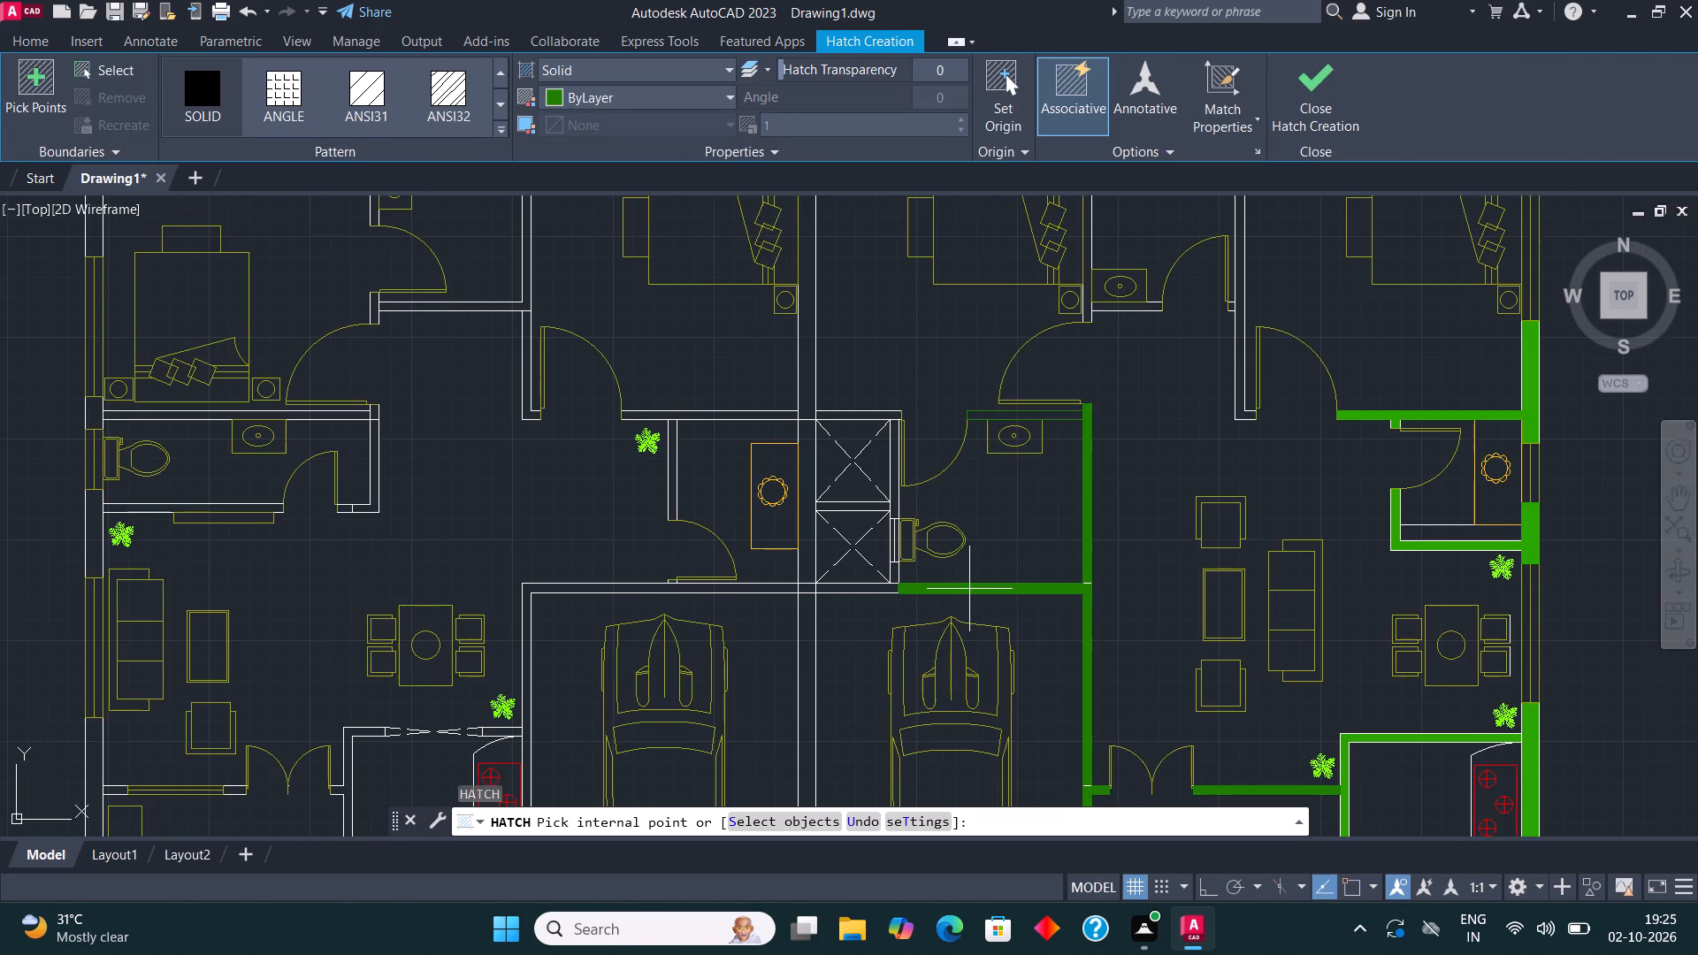
{"action": "left_click", "coordinate": [969, 589]}
{"action": "scroll", "coordinate": [1043, 361], "scroll_direction": "up", "scroll_amount": 1}
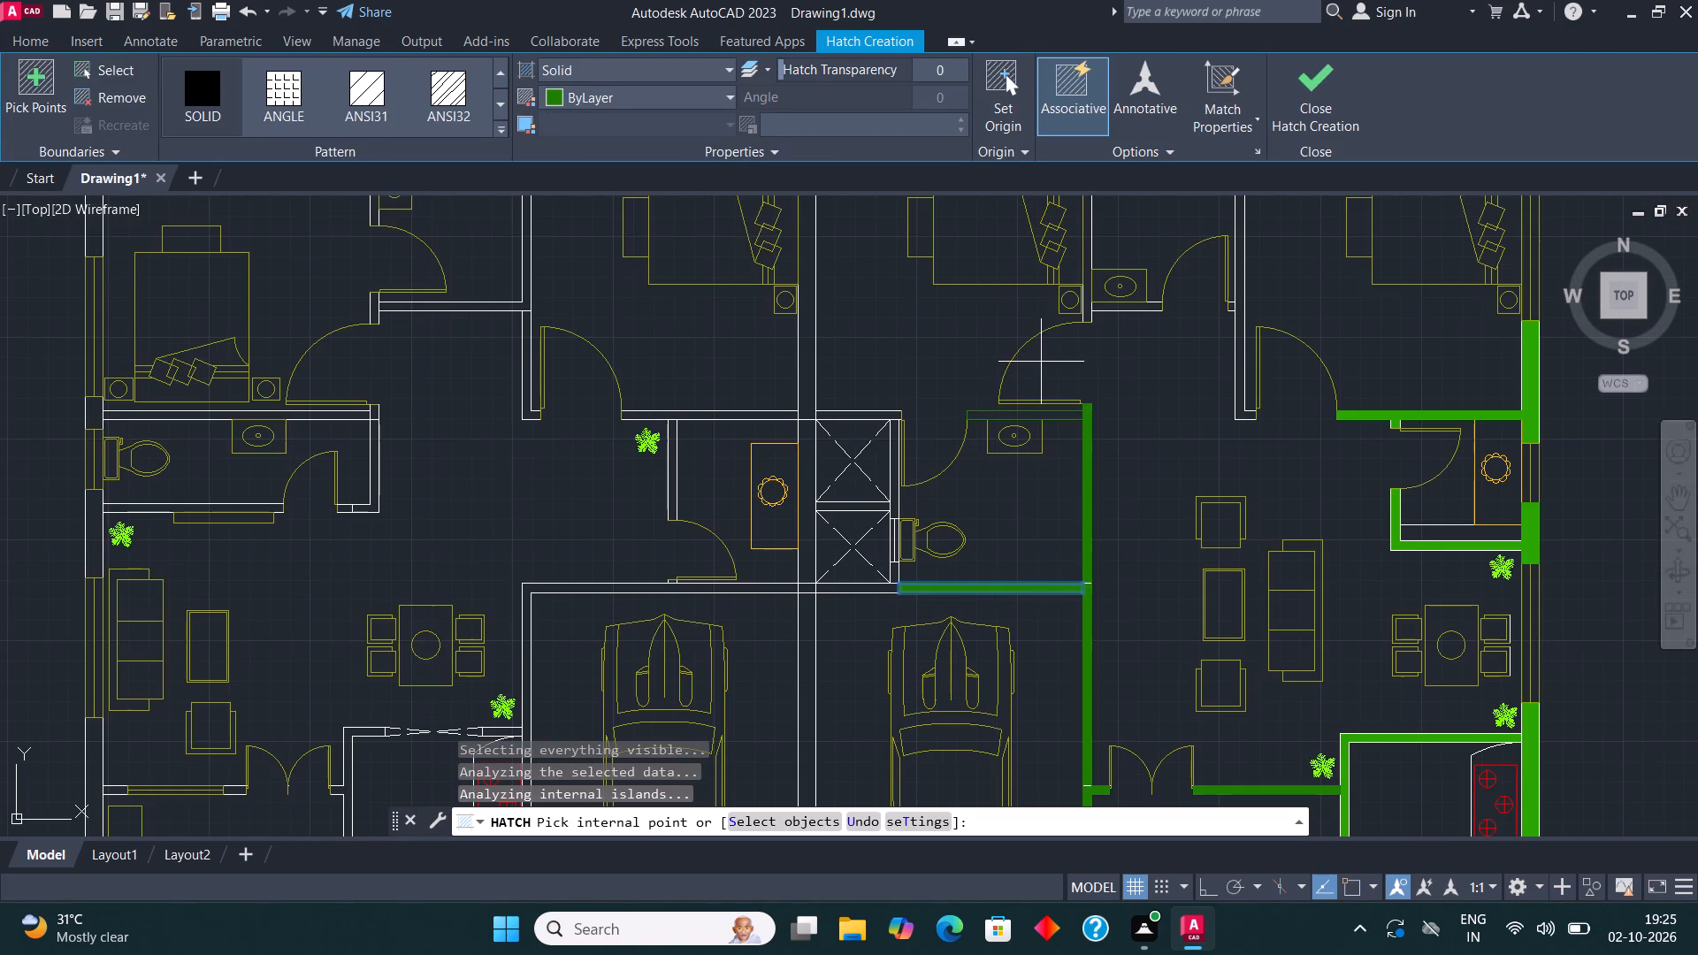
{"action": "scroll", "coordinate": [1043, 361], "scroll_direction": "up", "scroll_amount": 1}
{"action": "left_click", "coordinate": [1009, 442]}
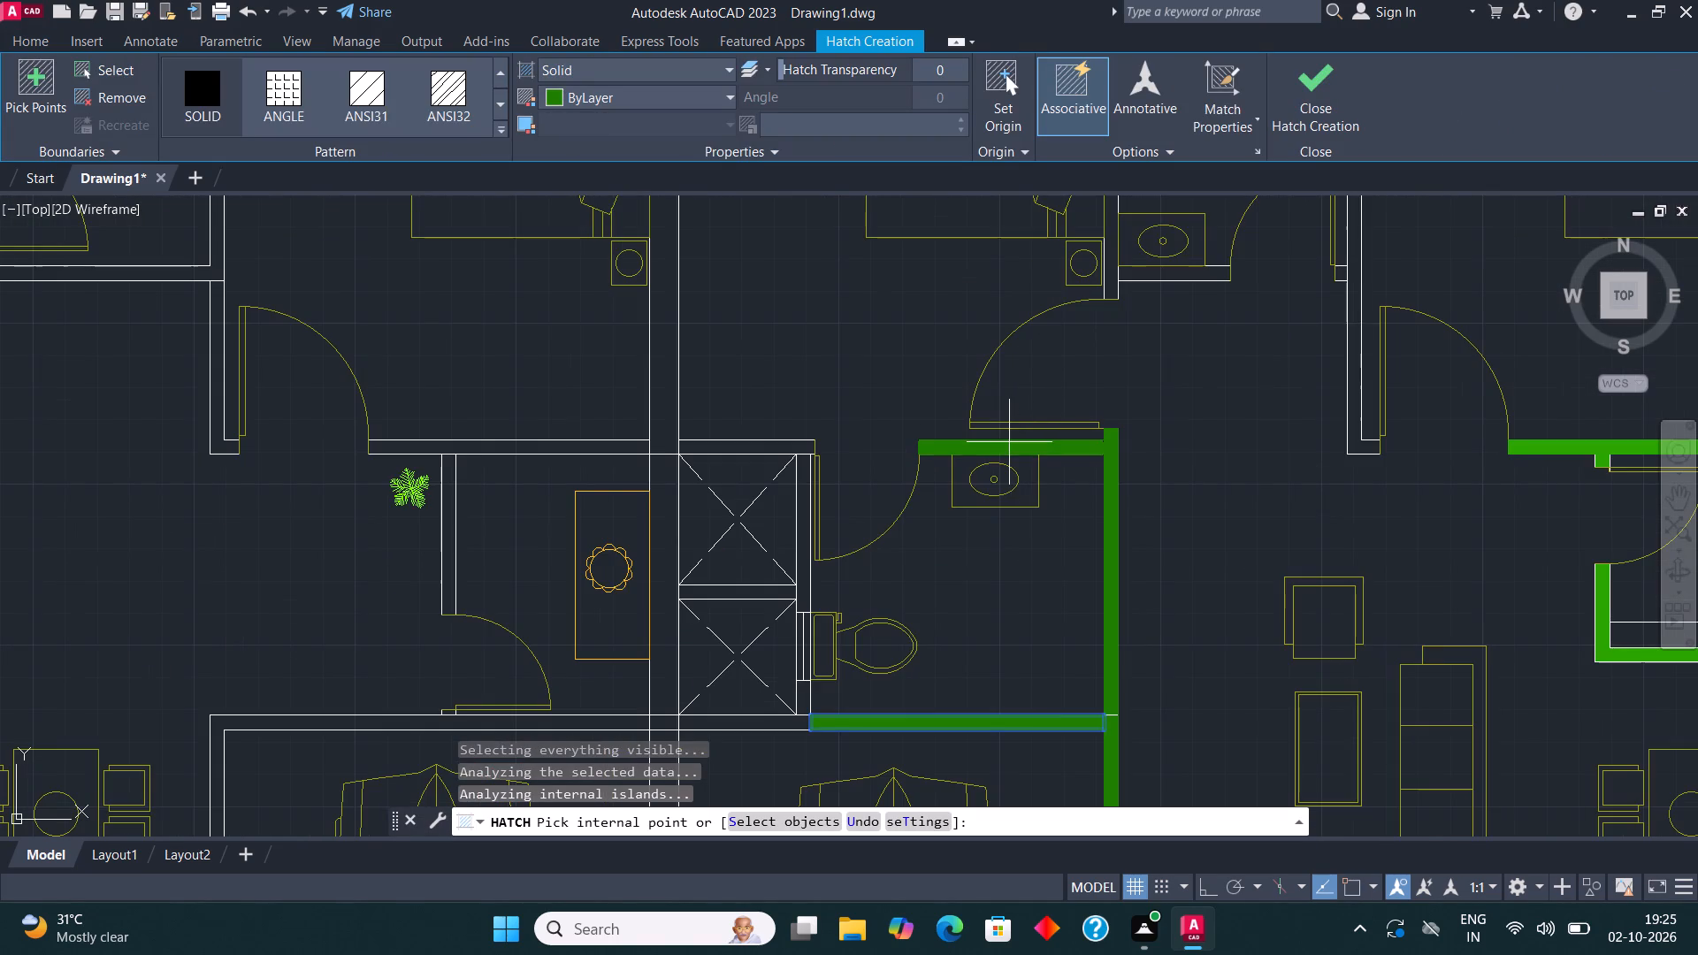
Fill the two exterior wall segments flanking the right unit's attached bathroom window with solid hatch, undoing picks that spread into the rooms.
{"action": "scroll", "coordinate": [978, 623], "scroll_direction": "down", "scroll_amount": 4}
{"action": "scroll", "coordinate": [1032, 553], "scroll_direction": "up", "scroll_amount": 4}
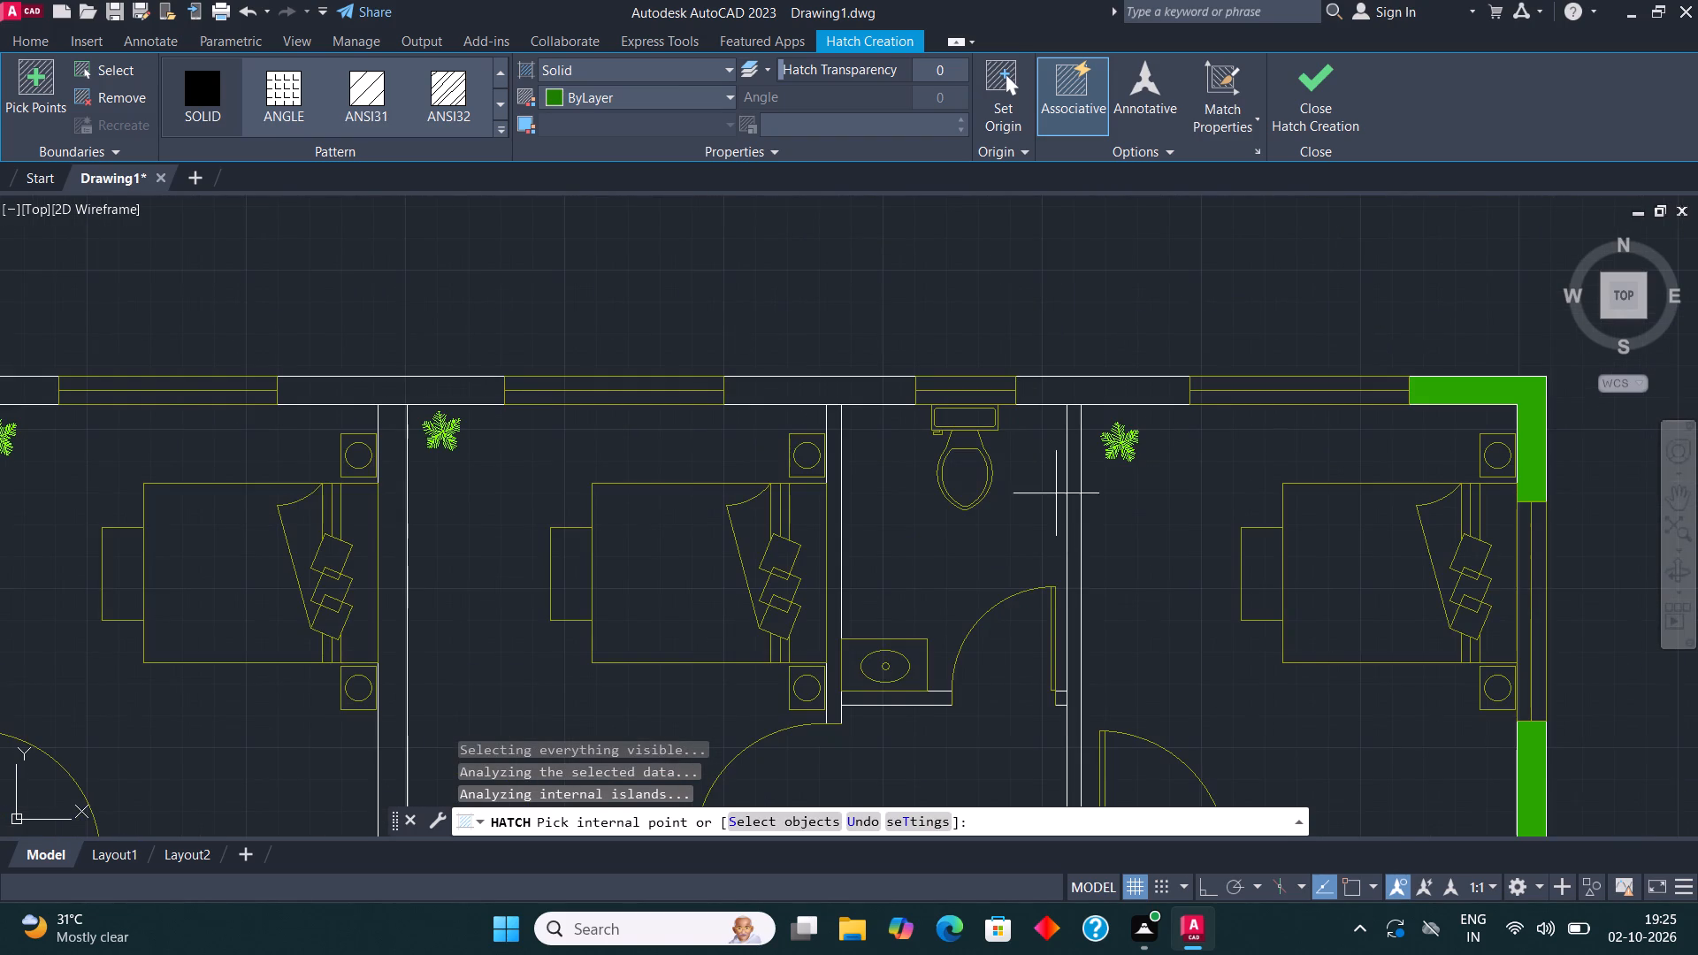
{"action": "left_click", "coordinate": [1096, 385]}
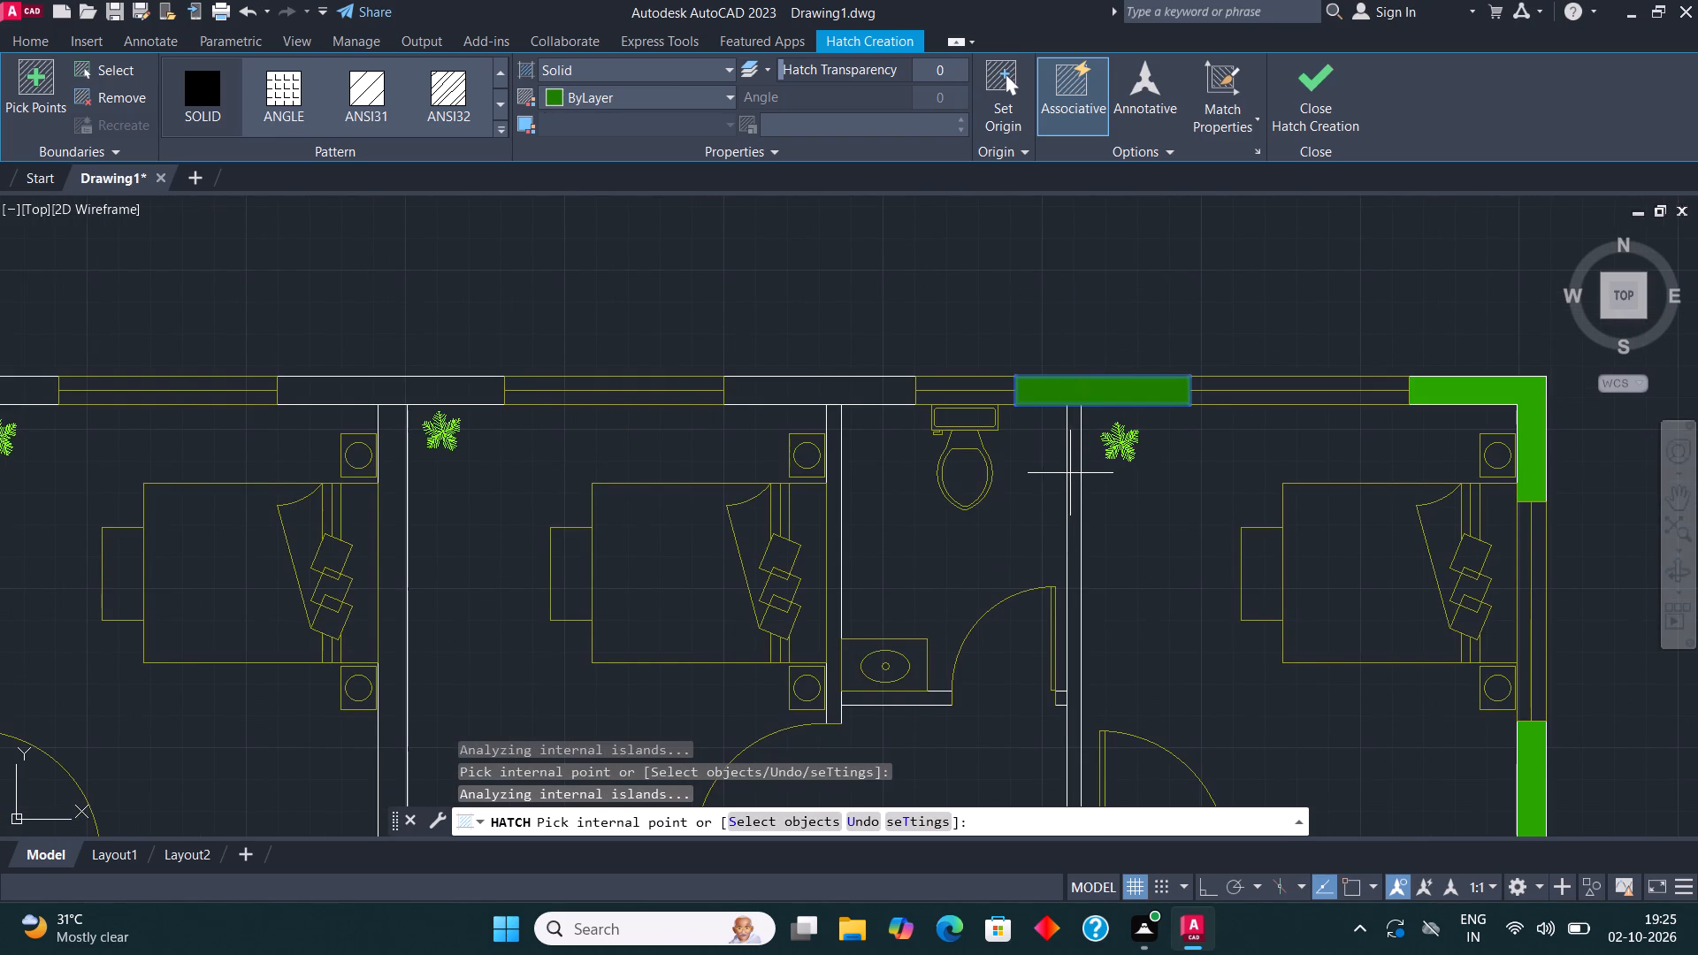
{"action": "left_click", "coordinate": [1071, 504]}
{"action": "key", "text": "ctrl+z"}
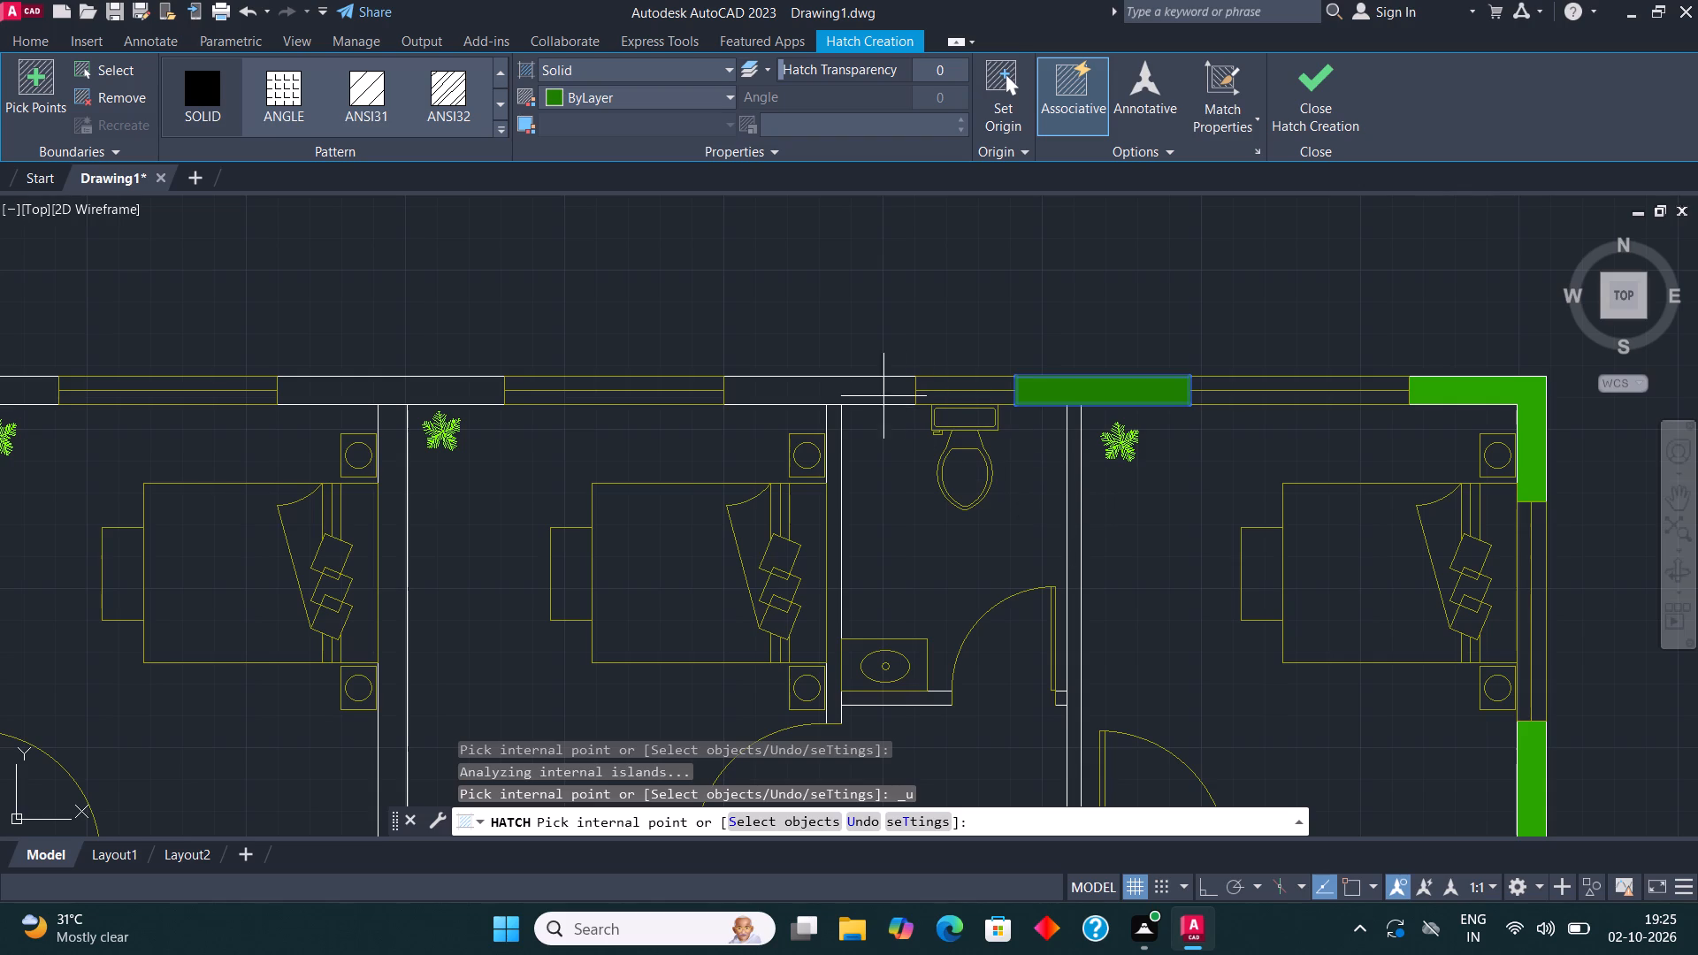
{"action": "left_click", "coordinate": [840, 397]}
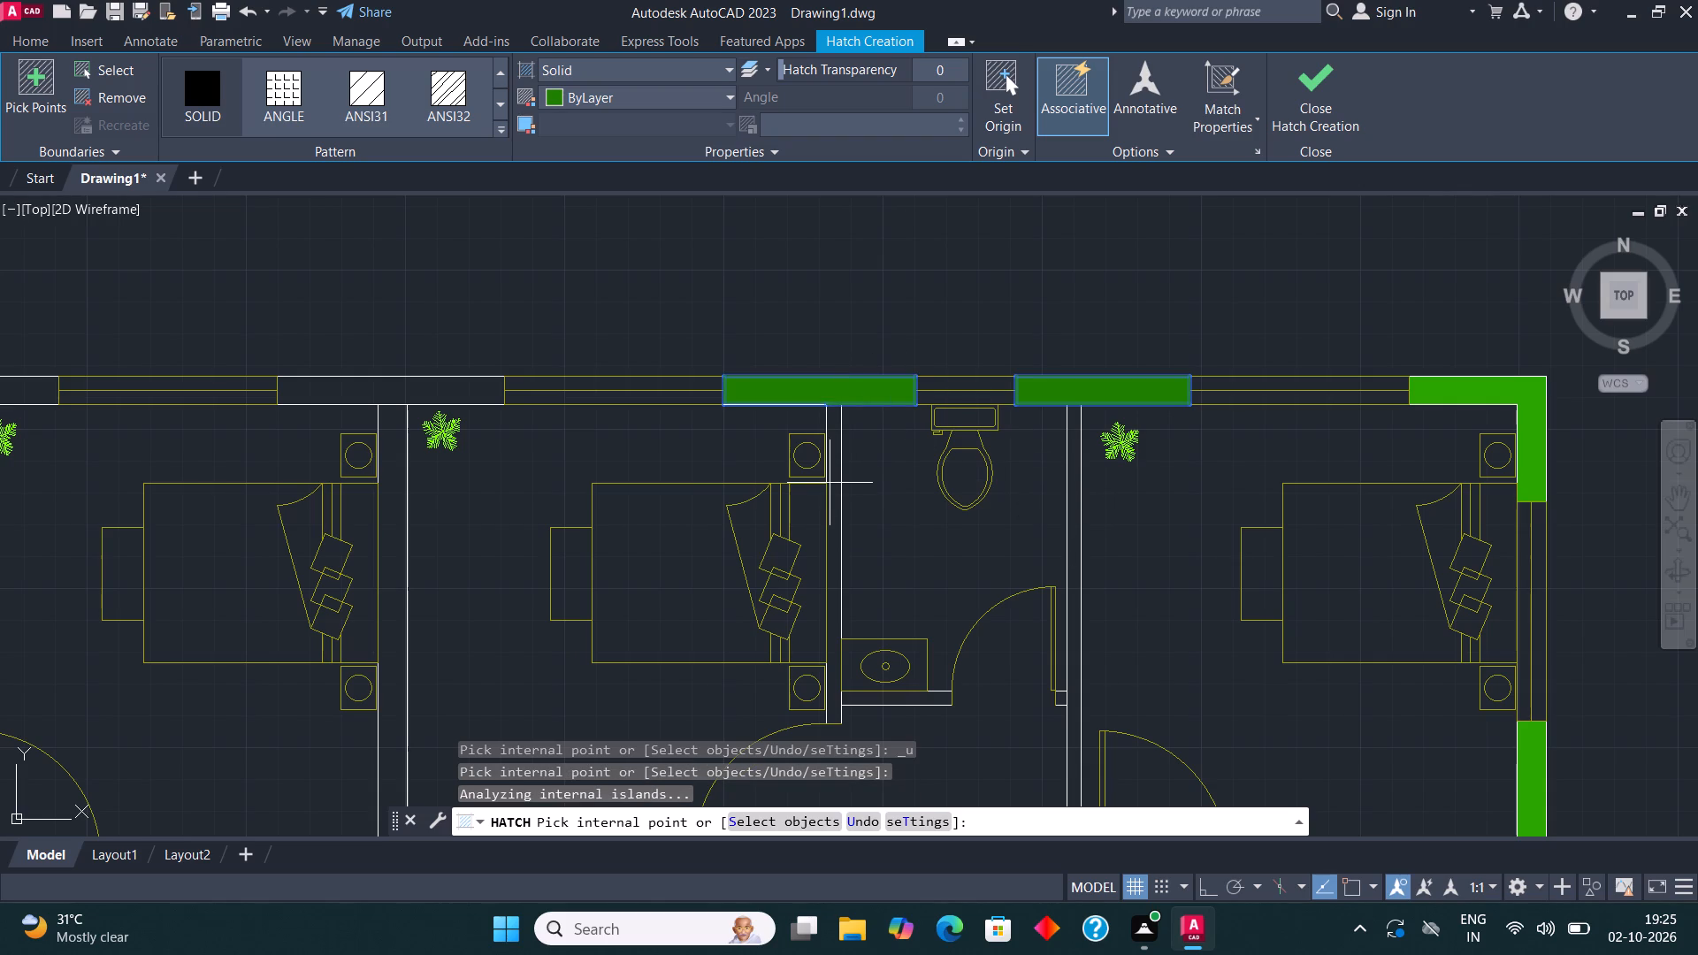
{"action": "left_click", "coordinate": [835, 491]}
{"action": "key", "text": "ctrl+z"}
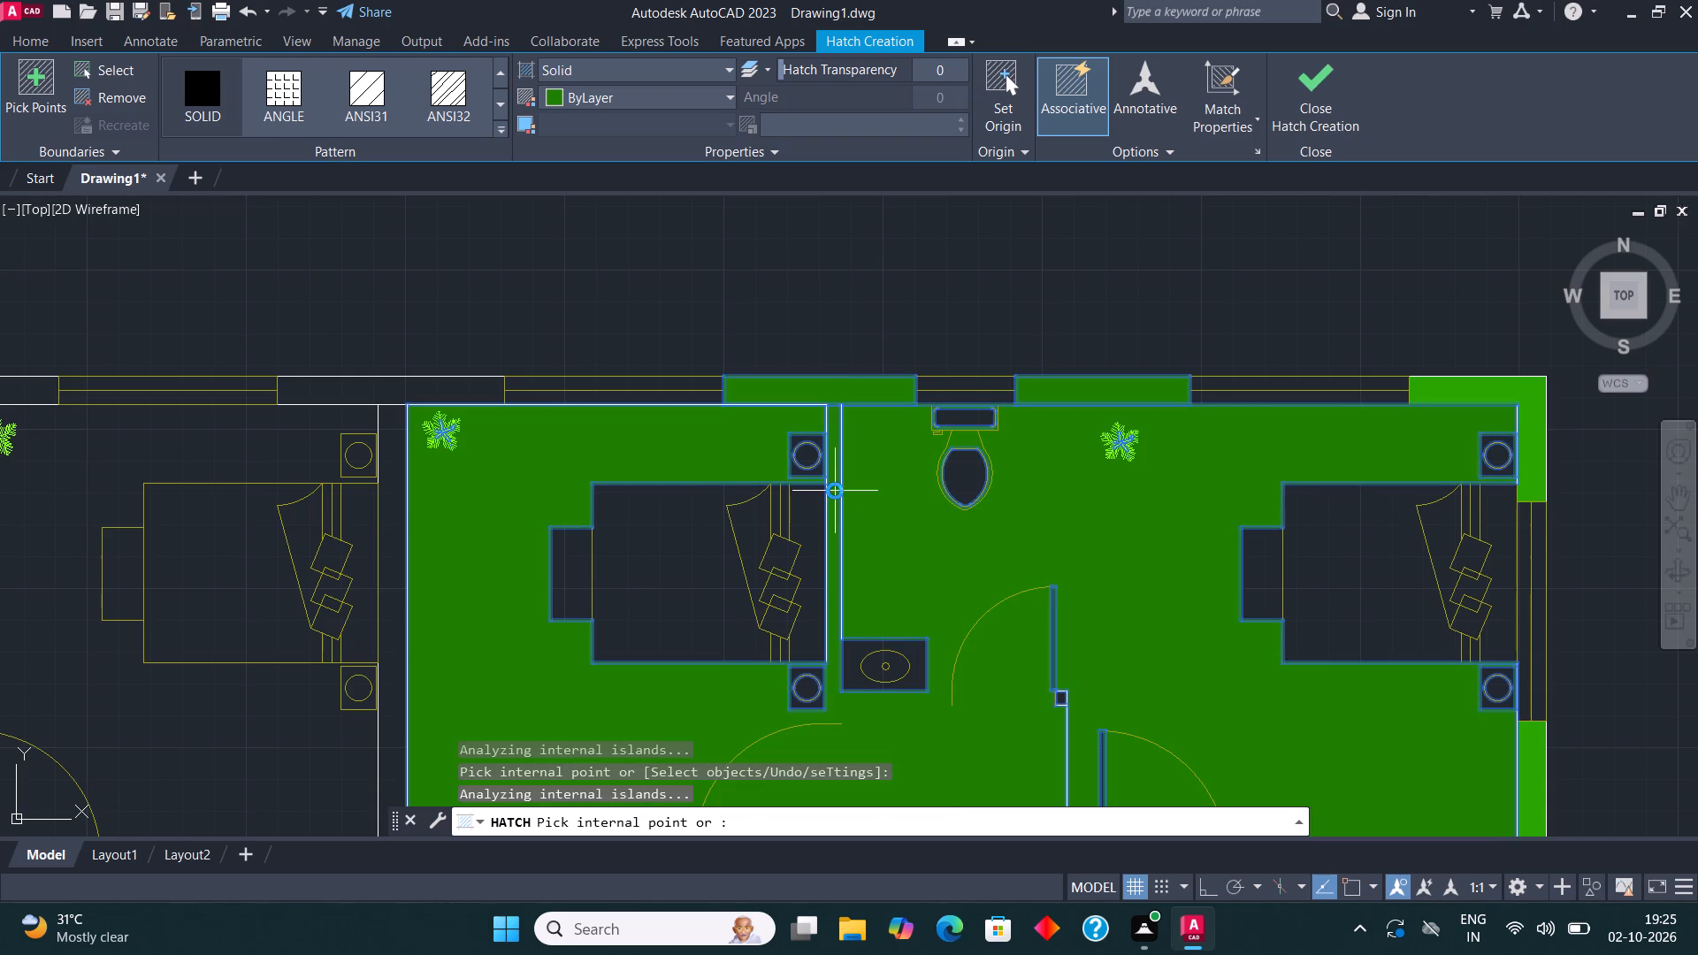
{"action": "left_click", "coordinate": [1322, 69]}
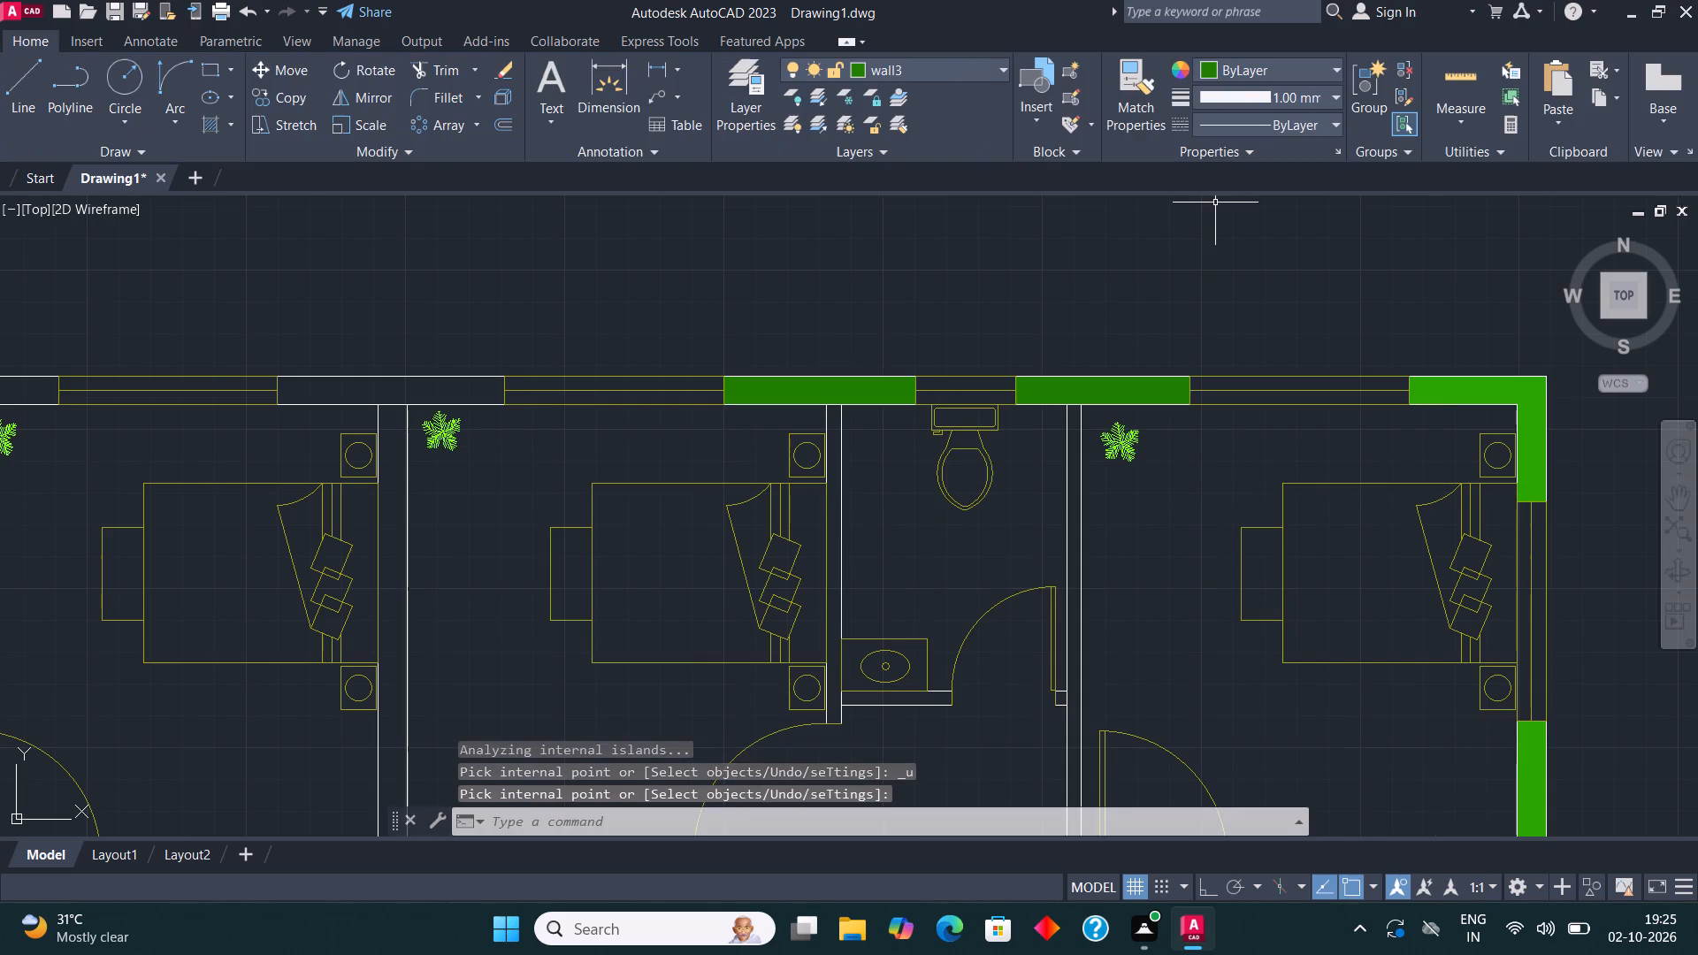
Fill the attached bathroom's basin wall and the two long walls separating it from the adjoining bedrooms with solid hatch.
{"action": "scroll", "coordinate": [1059, 319], "scroll_direction": "down", "scroll_amount": 2}
{"action": "scroll", "coordinate": [1063, 477], "scroll_direction": "up", "scroll_amount": 2}
{"action": "key", "text": "h"}
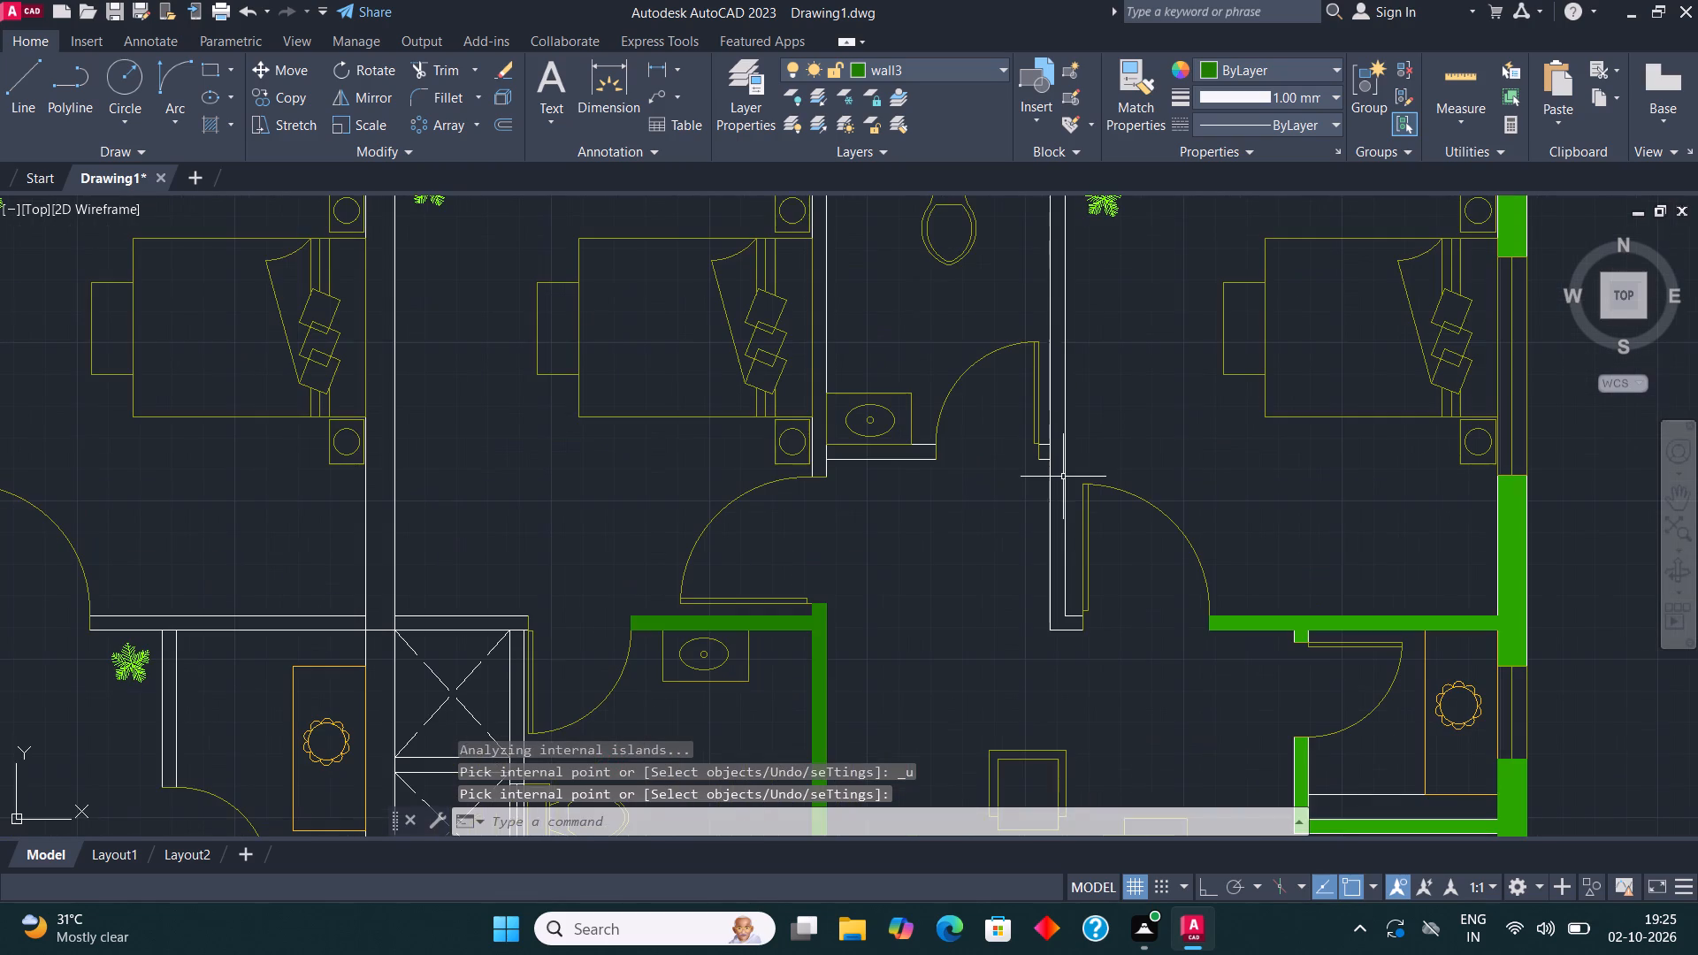
{"action": "key", "text": "Return"}
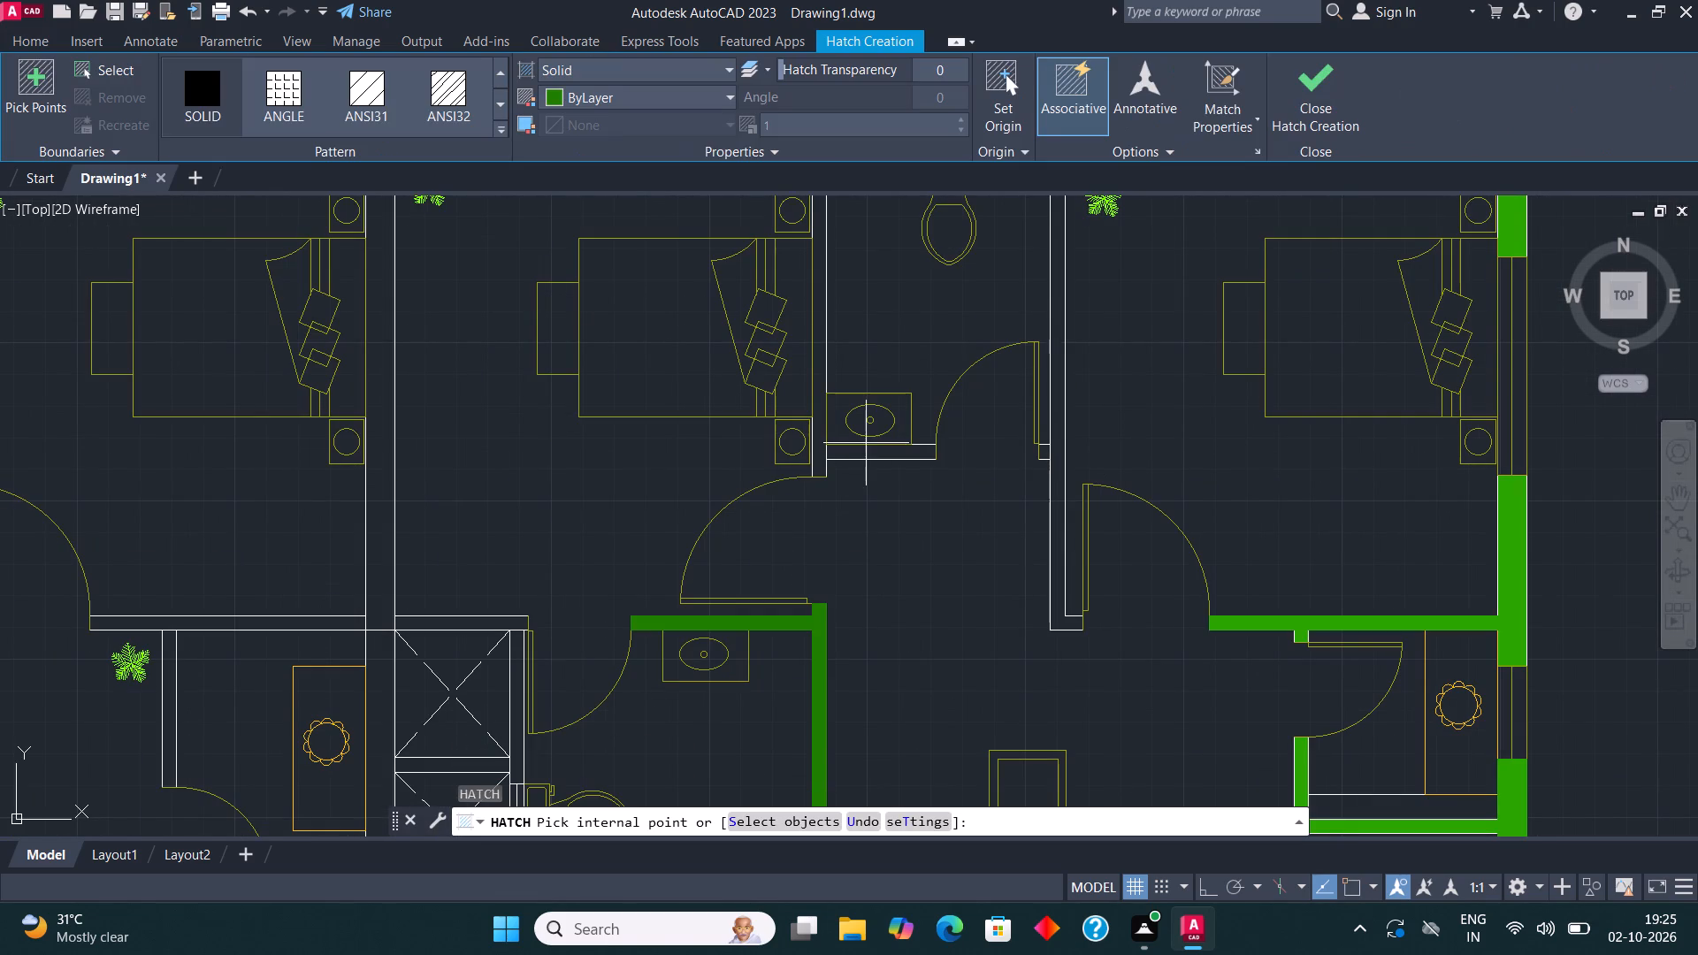
{"action": "left_click", "coordinate": [875, 452]}
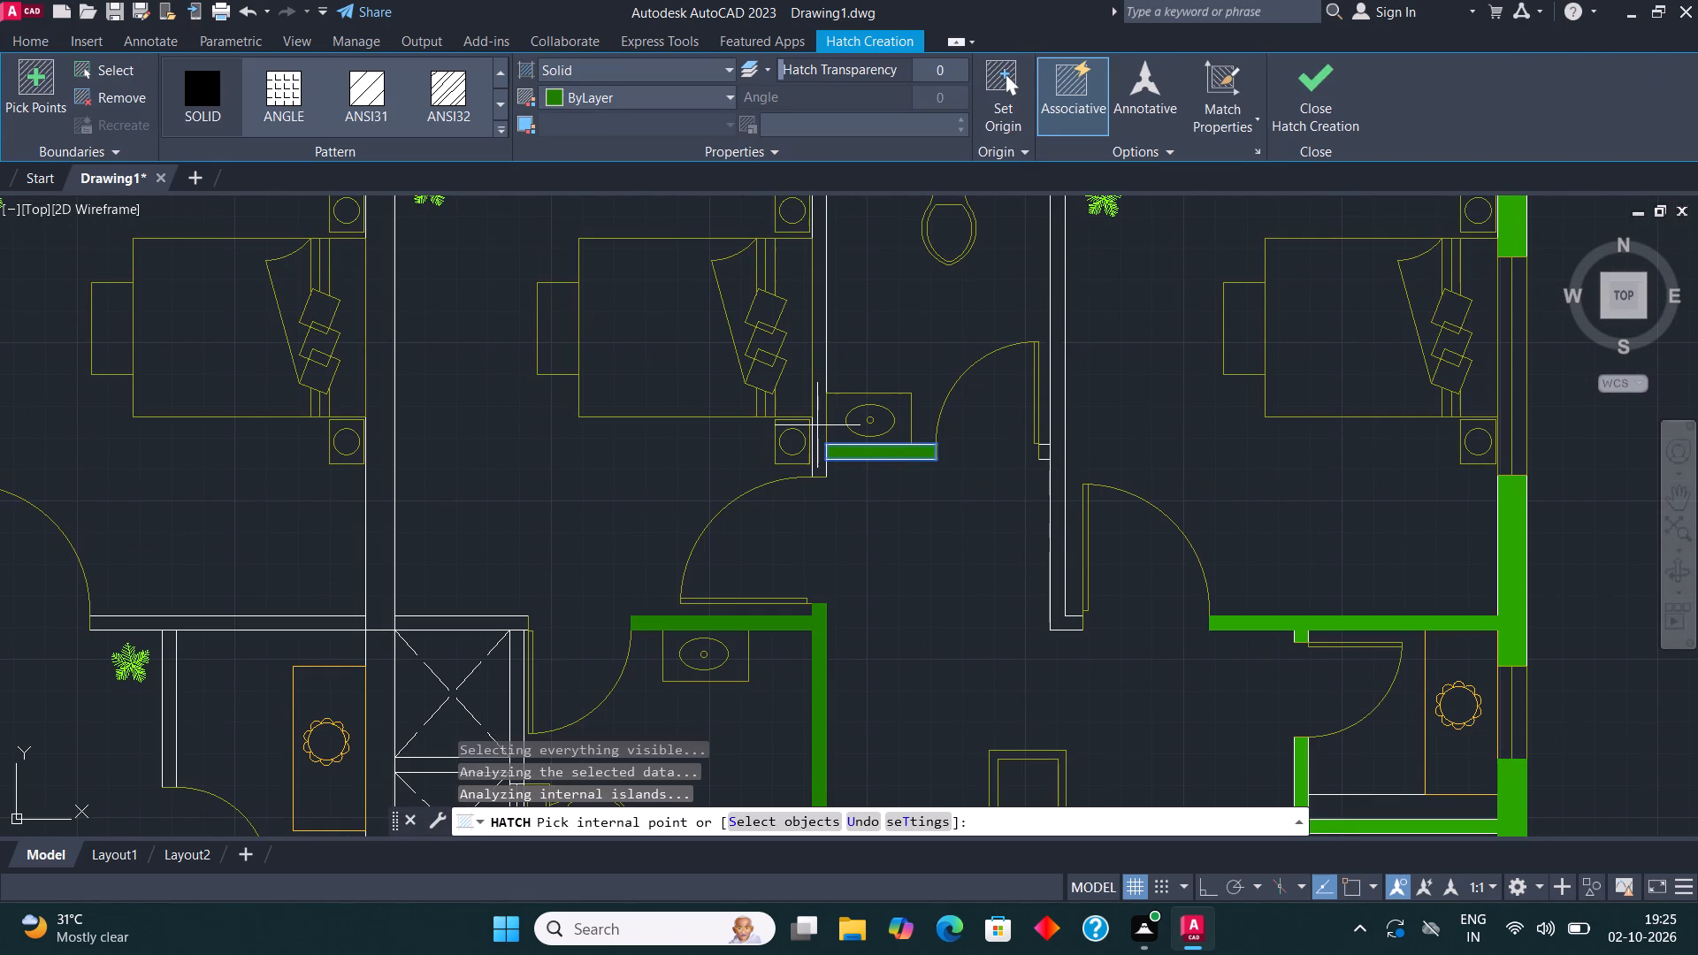
{"action": "left_click", "coordinate": [815, 425]}
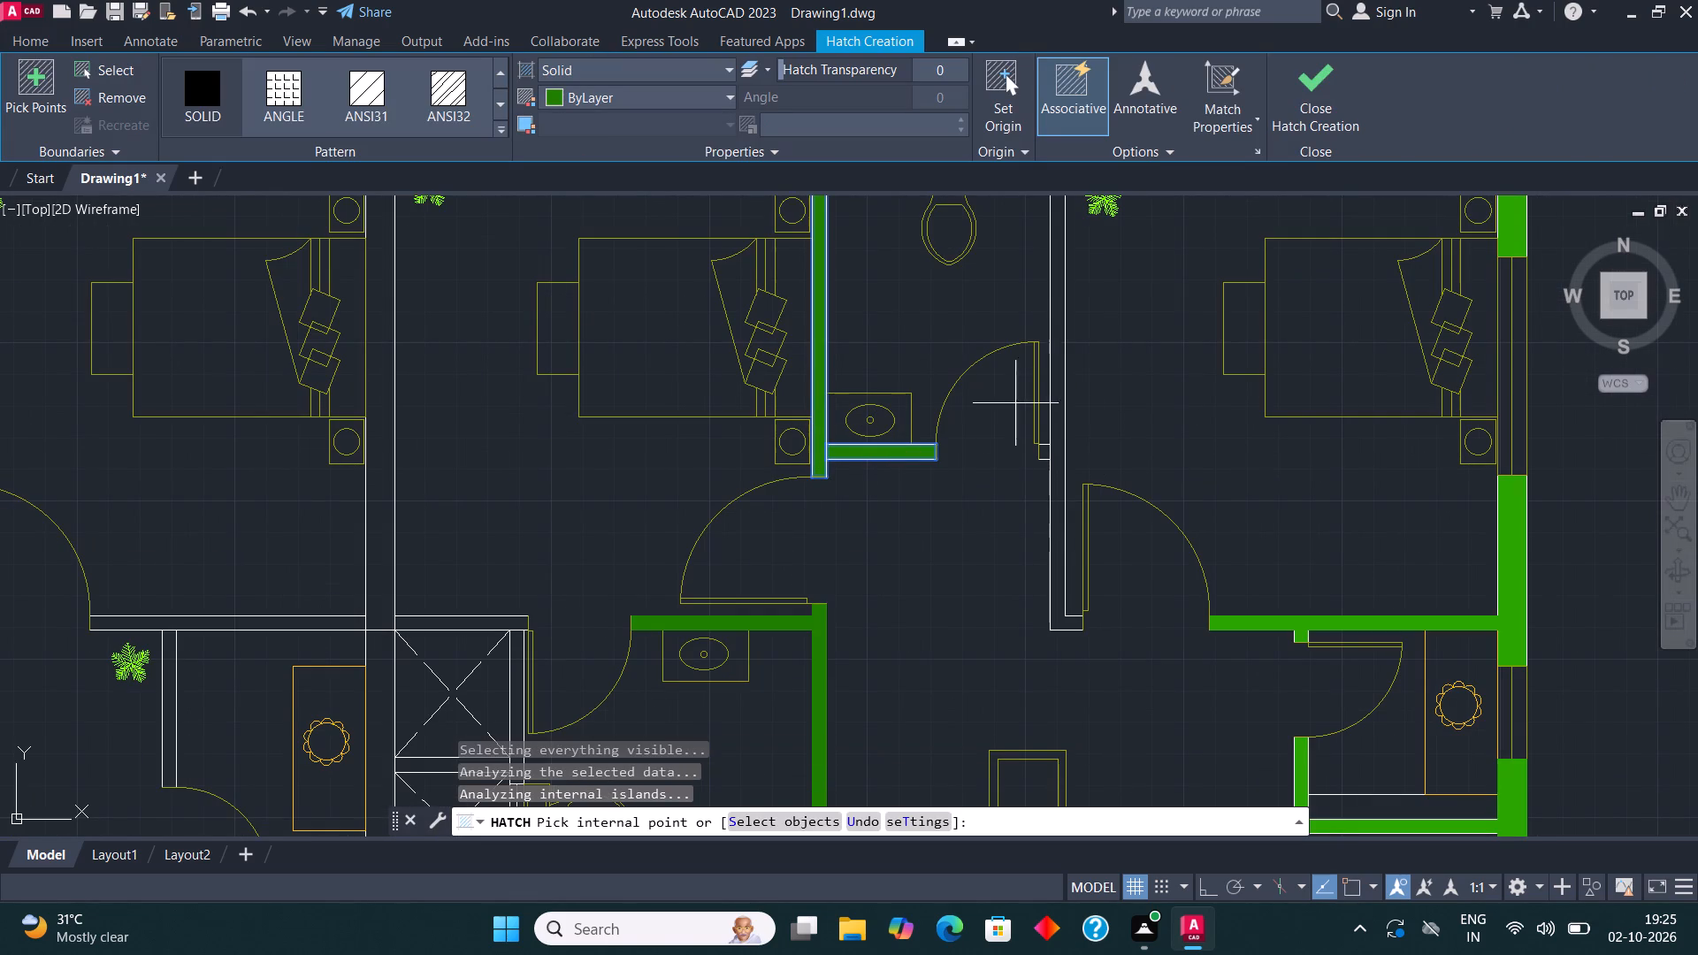
{"action": "left_click", "coordinate": [1059, 407]}
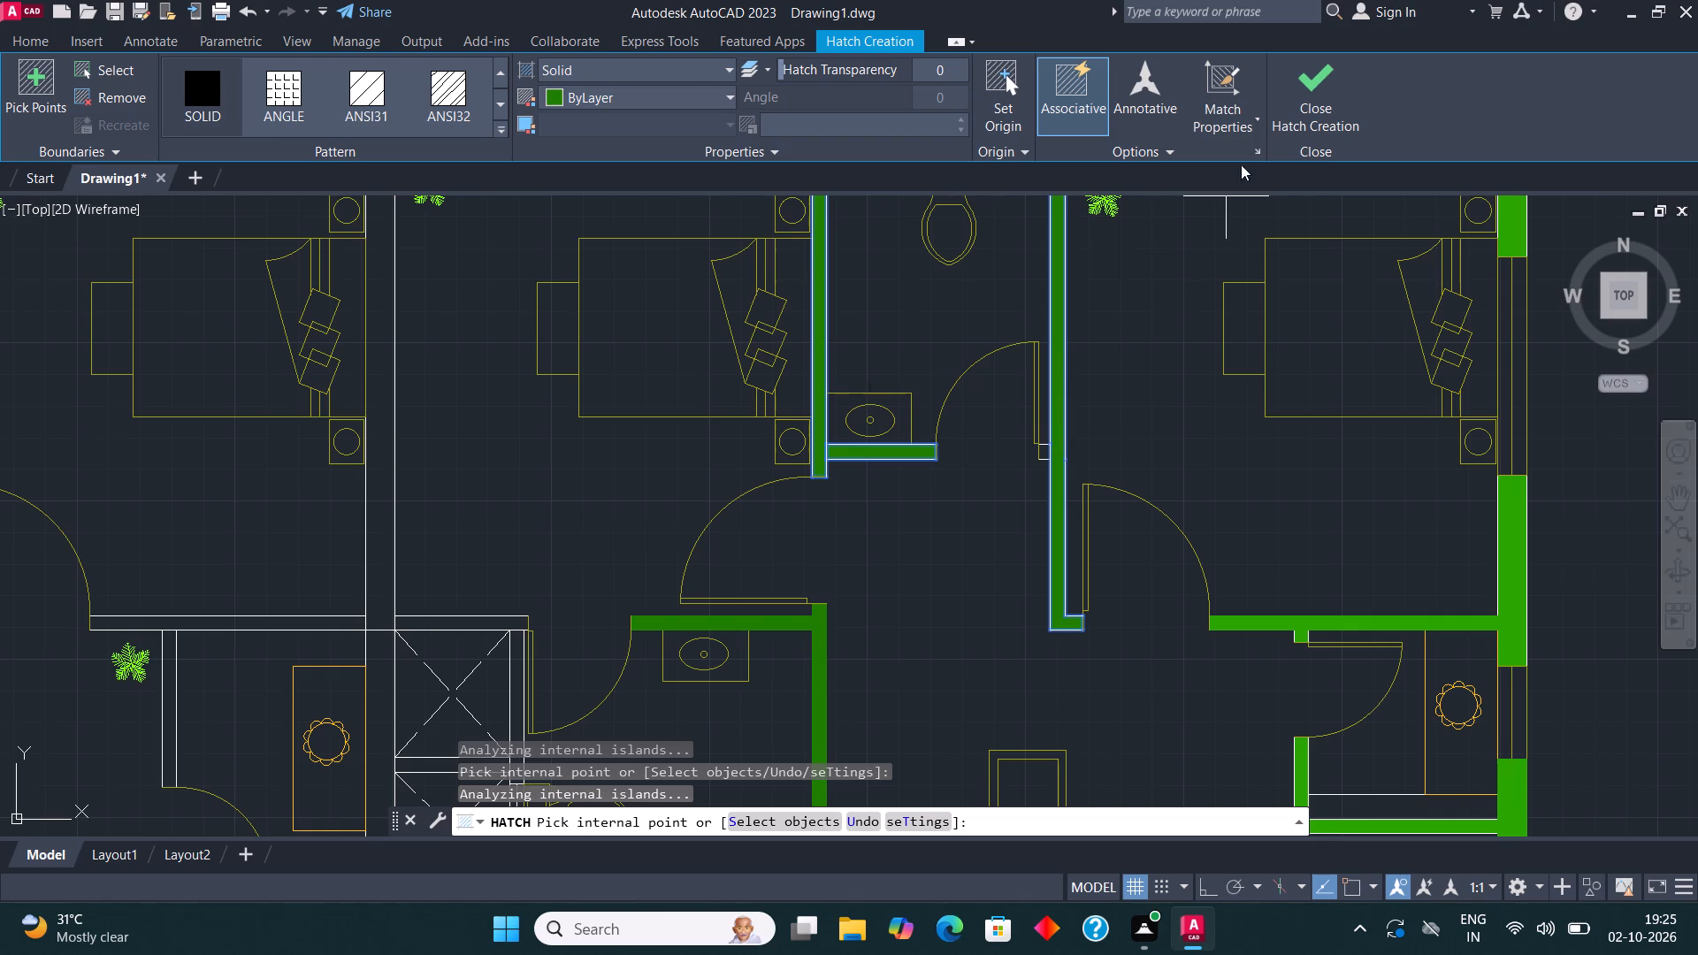
{"action": "left_click", "coordinate": [1288, 105]}
On layer wall3, apply solid hatch again to the exterior segments beside the attached bathroom's window, its basin wall and both long side walls.
{"action": "scroll", "coordinate": [1093, 417], "scroll_direction": "down", "scroll_amount": 2}
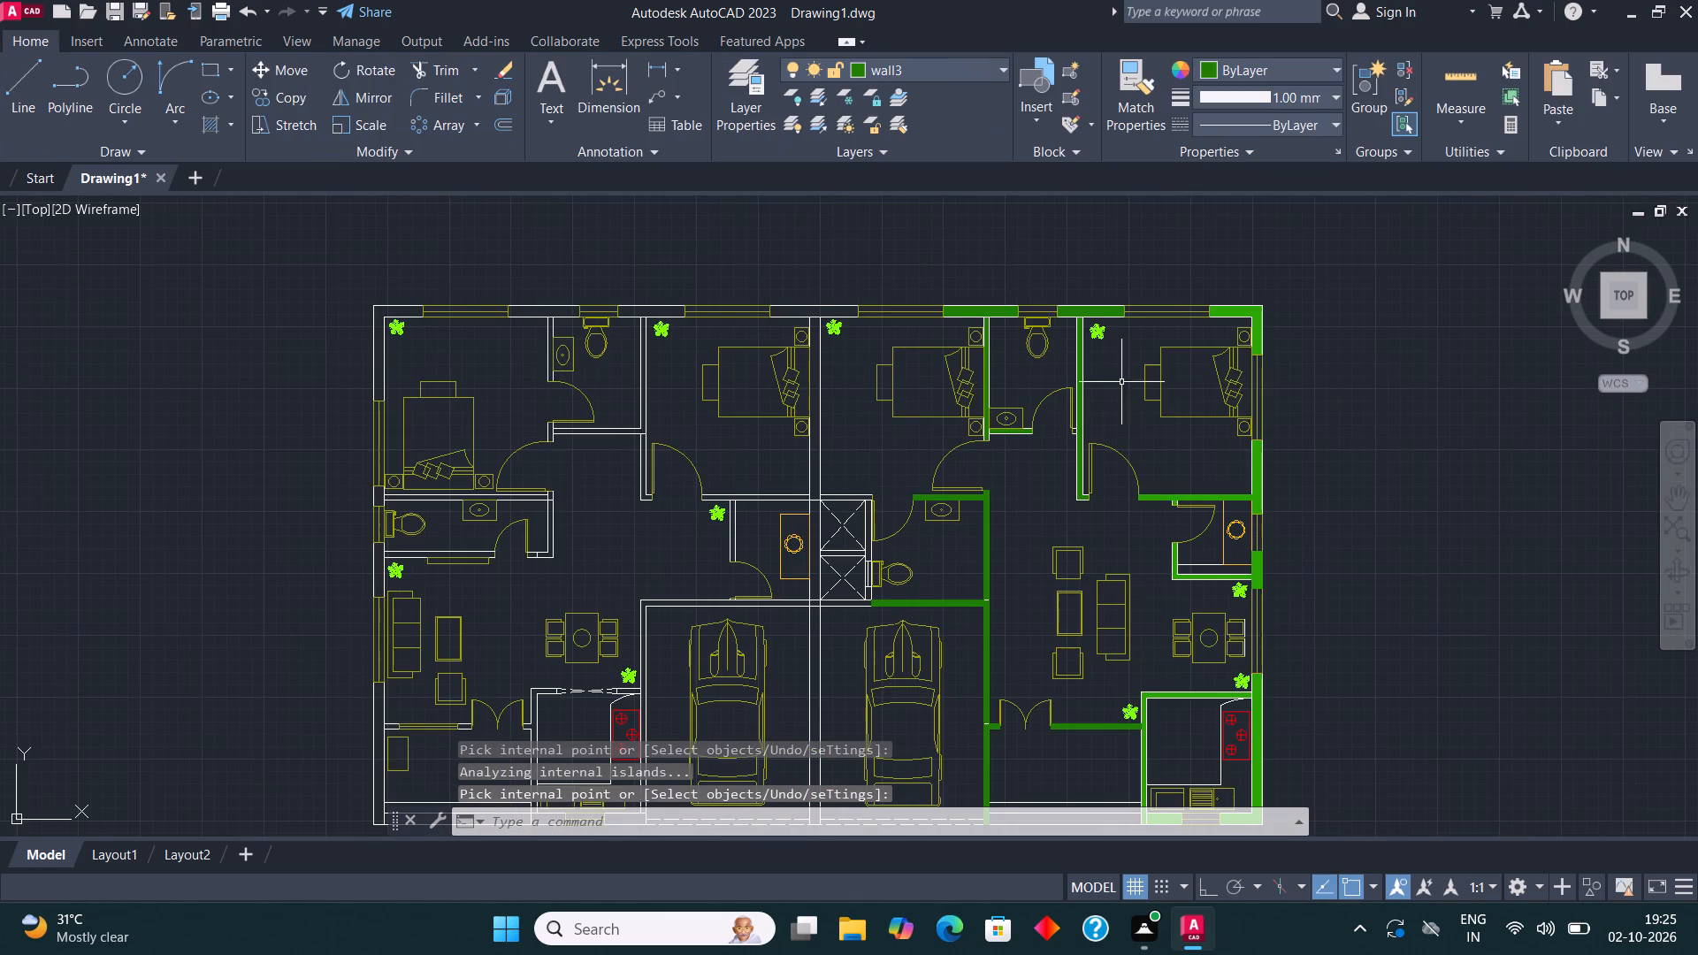
{"action": "middle_click_drag", "start_coordinate": [1242, 337], "coordinate": [1243, 288]}
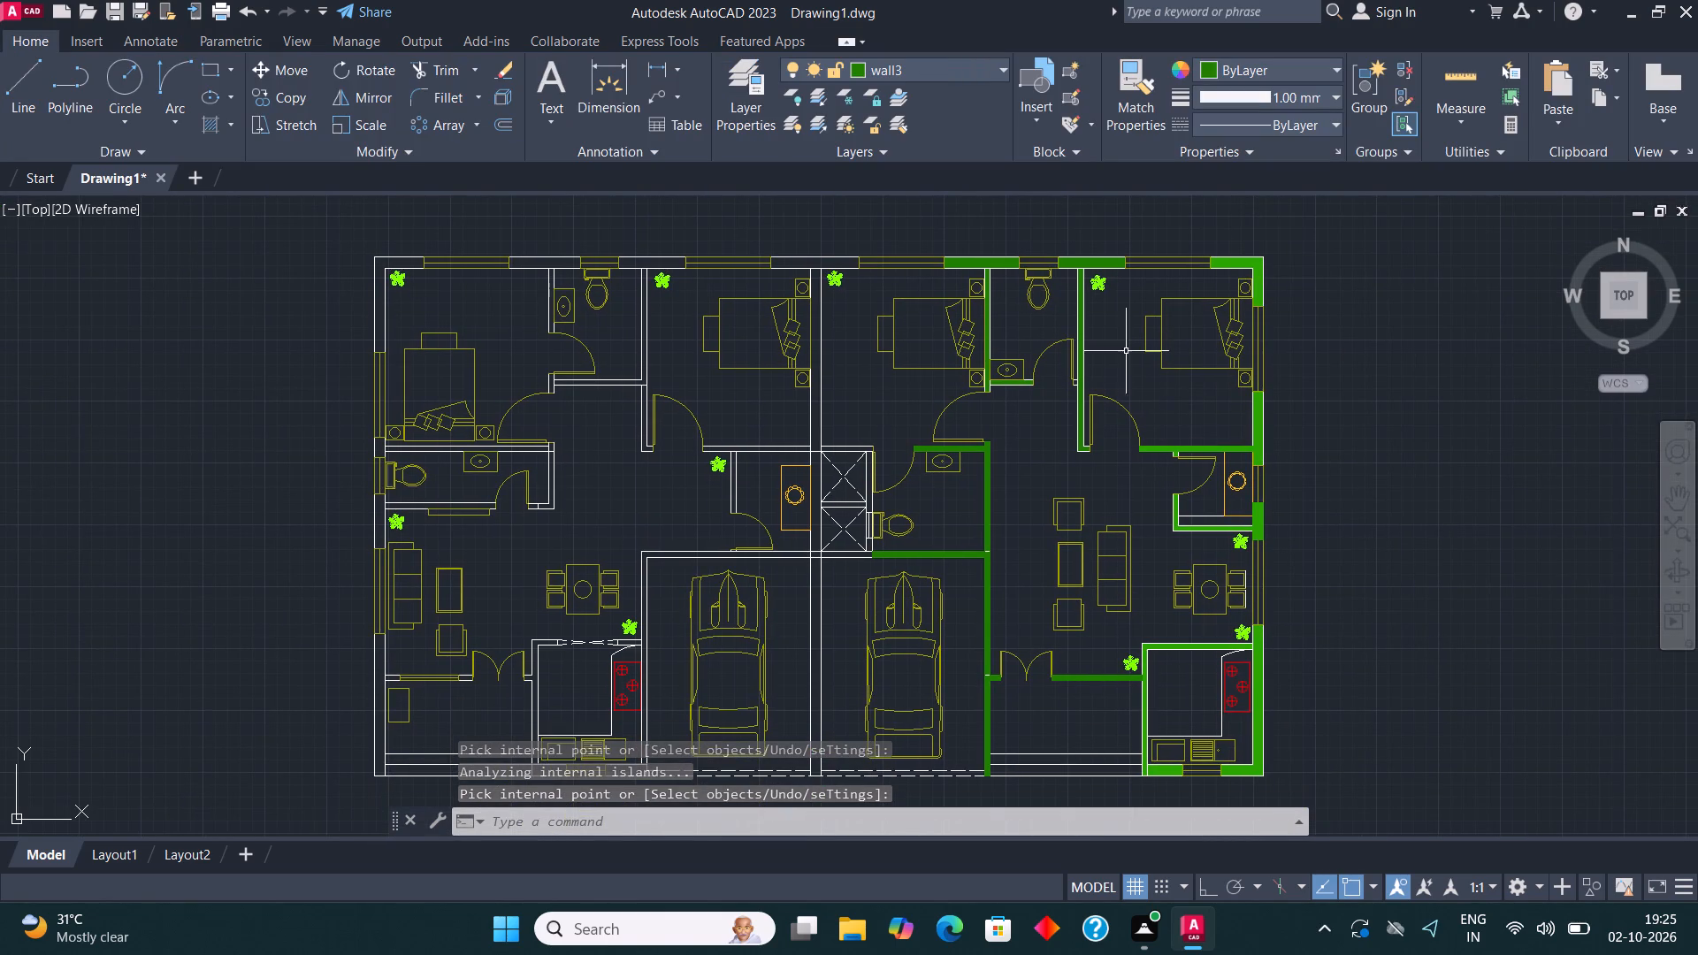
{"action": "middle_click_drag", "start_coordinate": [1121, 333], "coordinate": [1098, 447]}
{"action": "scroll", "coordinate": [1042, 387], "scroll_direction": "up", "scroll_amount": 1}
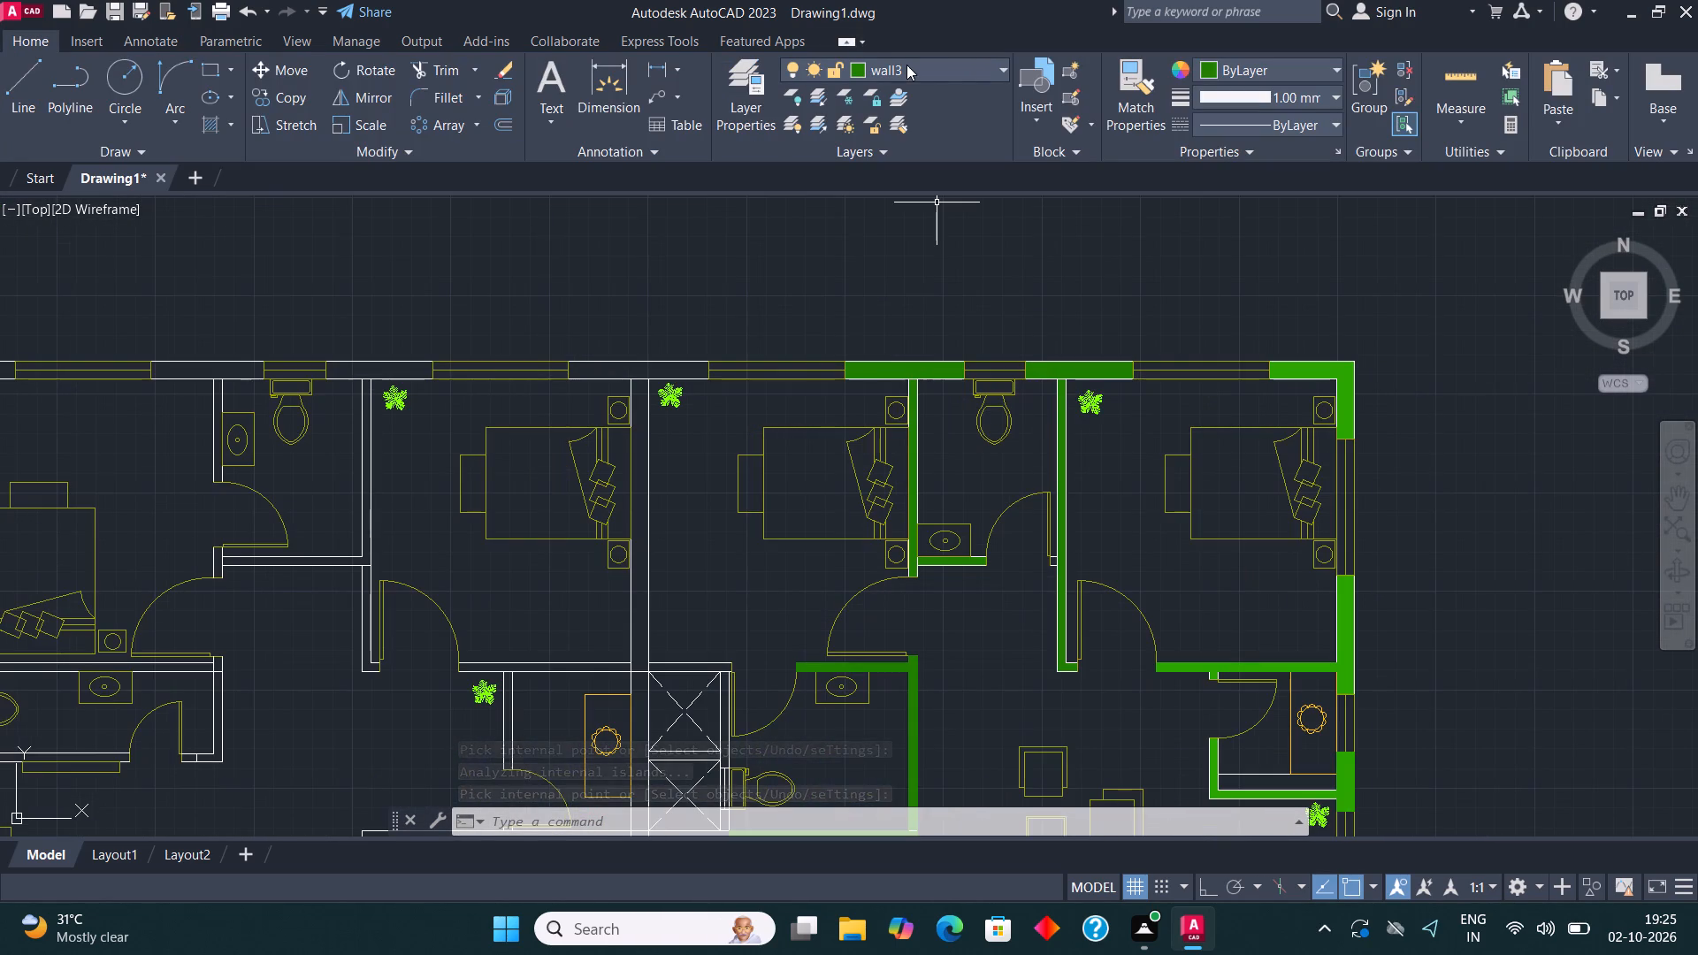
{"action": "left_click", "coordinate": [907, 65]}
{"action": "left_click", "coordinate": [908, 248]}
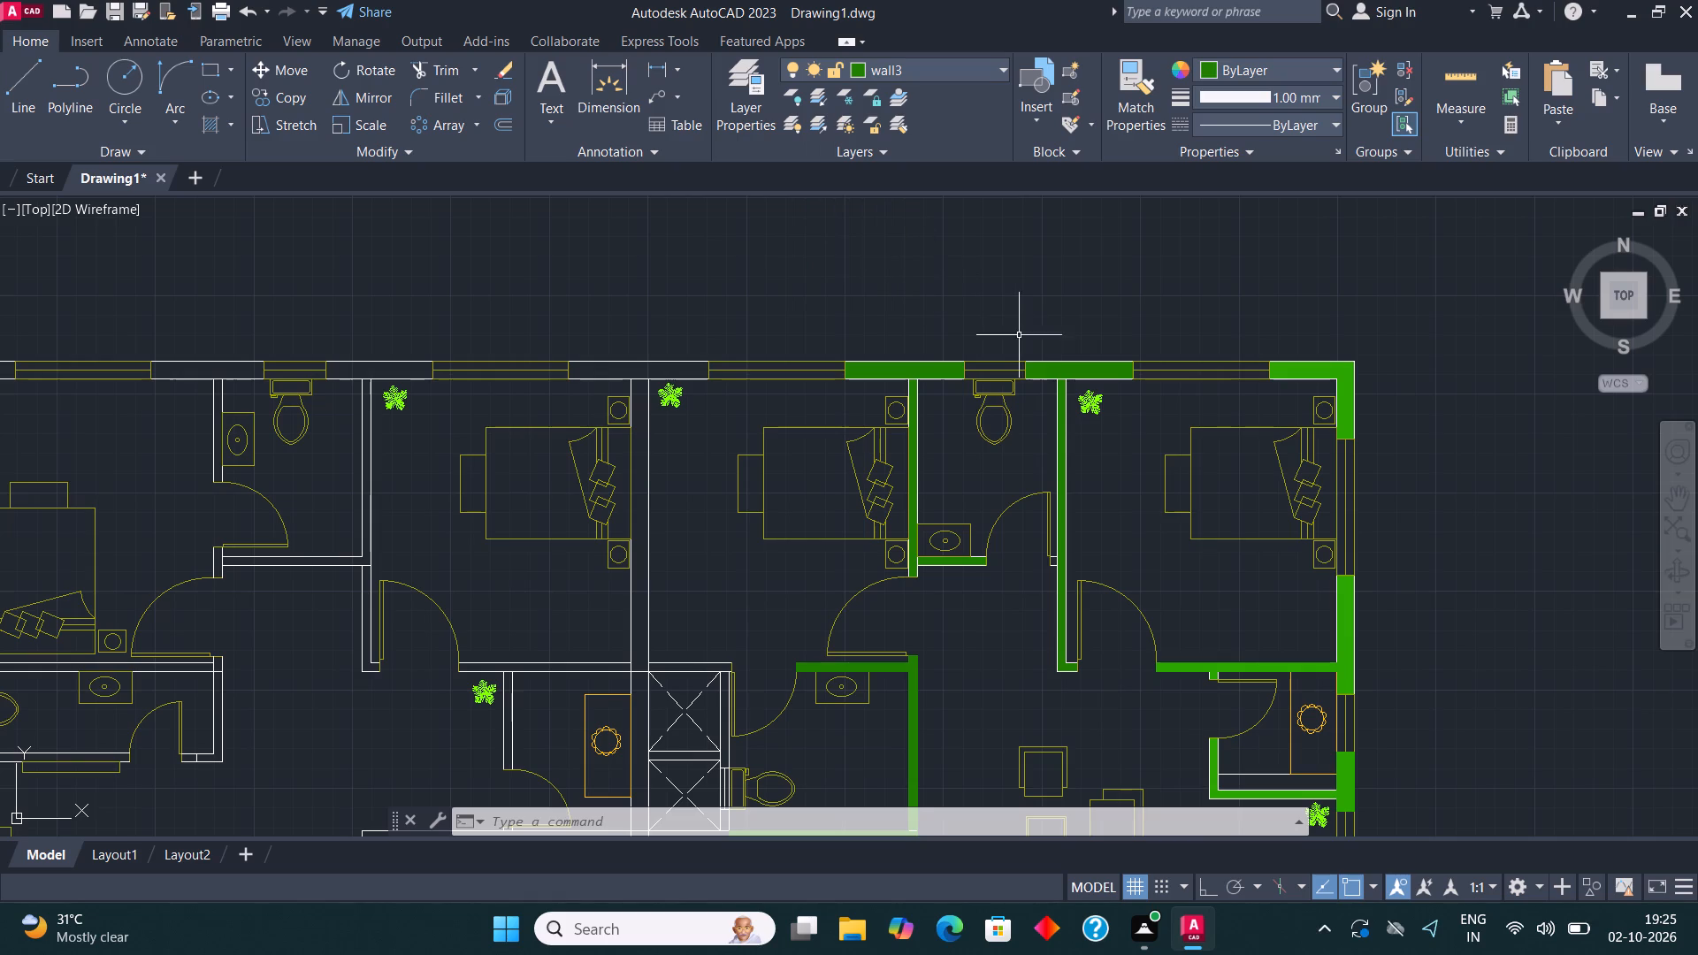
{"action": "key", "text": "h"}
{"action": "key", "text": "Return"}
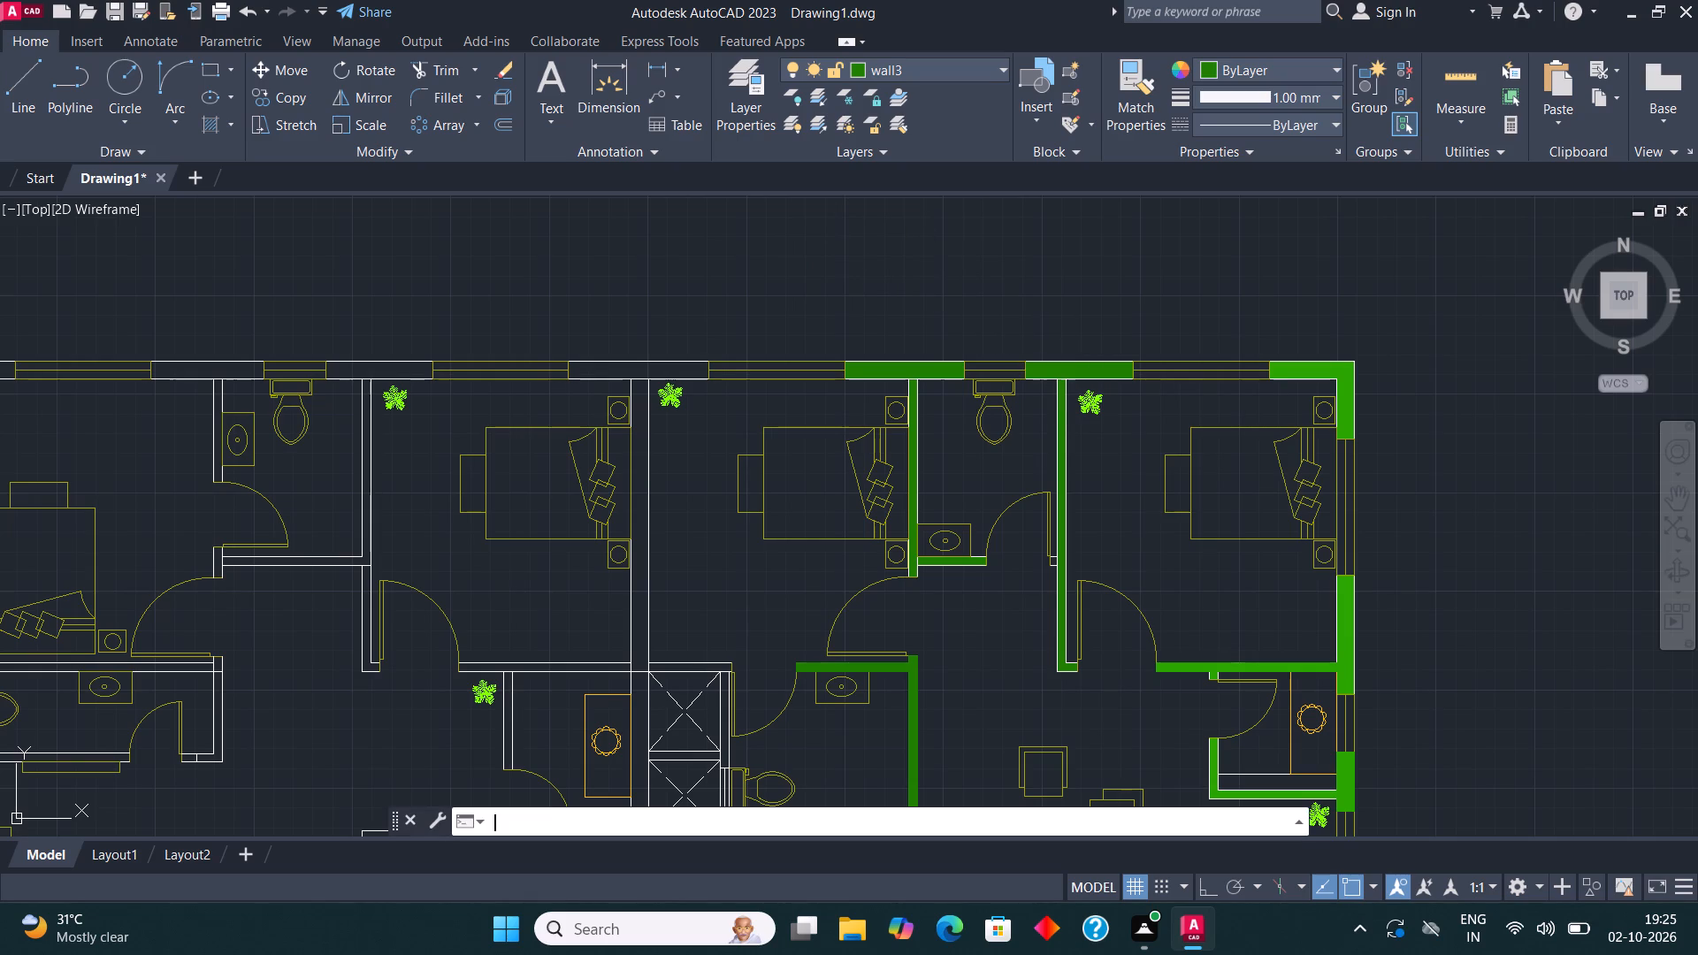
{"action": "left_click", "coordinate": [1089, 378]}
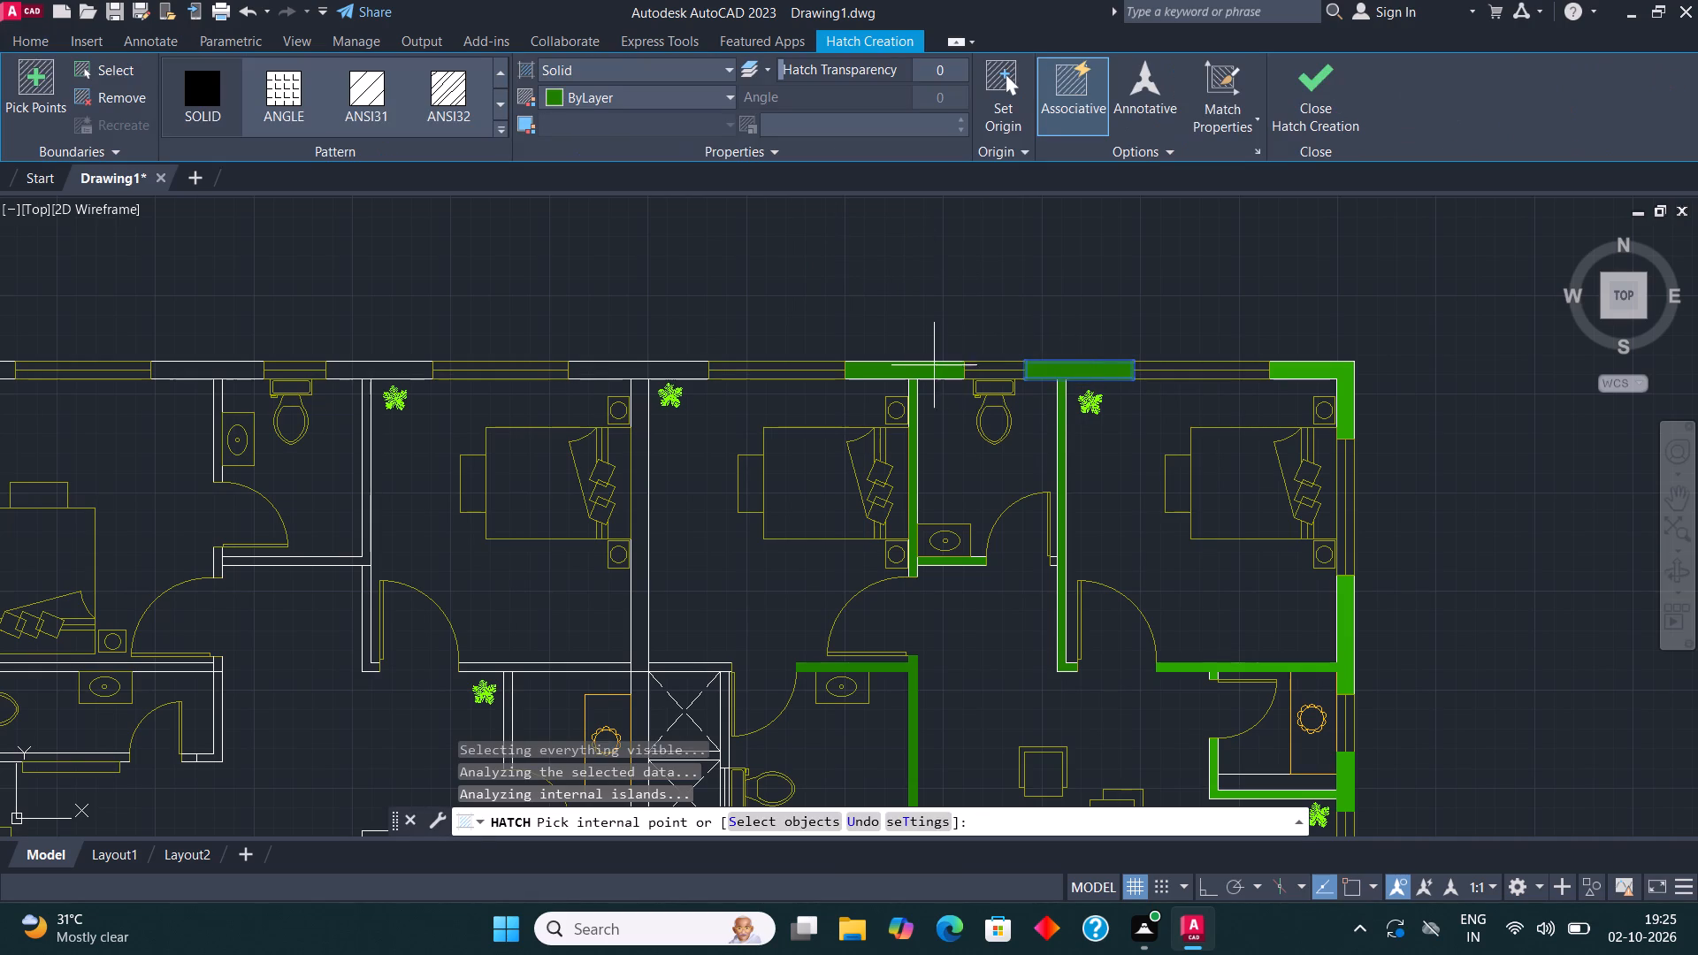
{"action": "left_click", "coordinate": [915, 371]}
{"action": "left_click", "coordinate": [913, 470]}
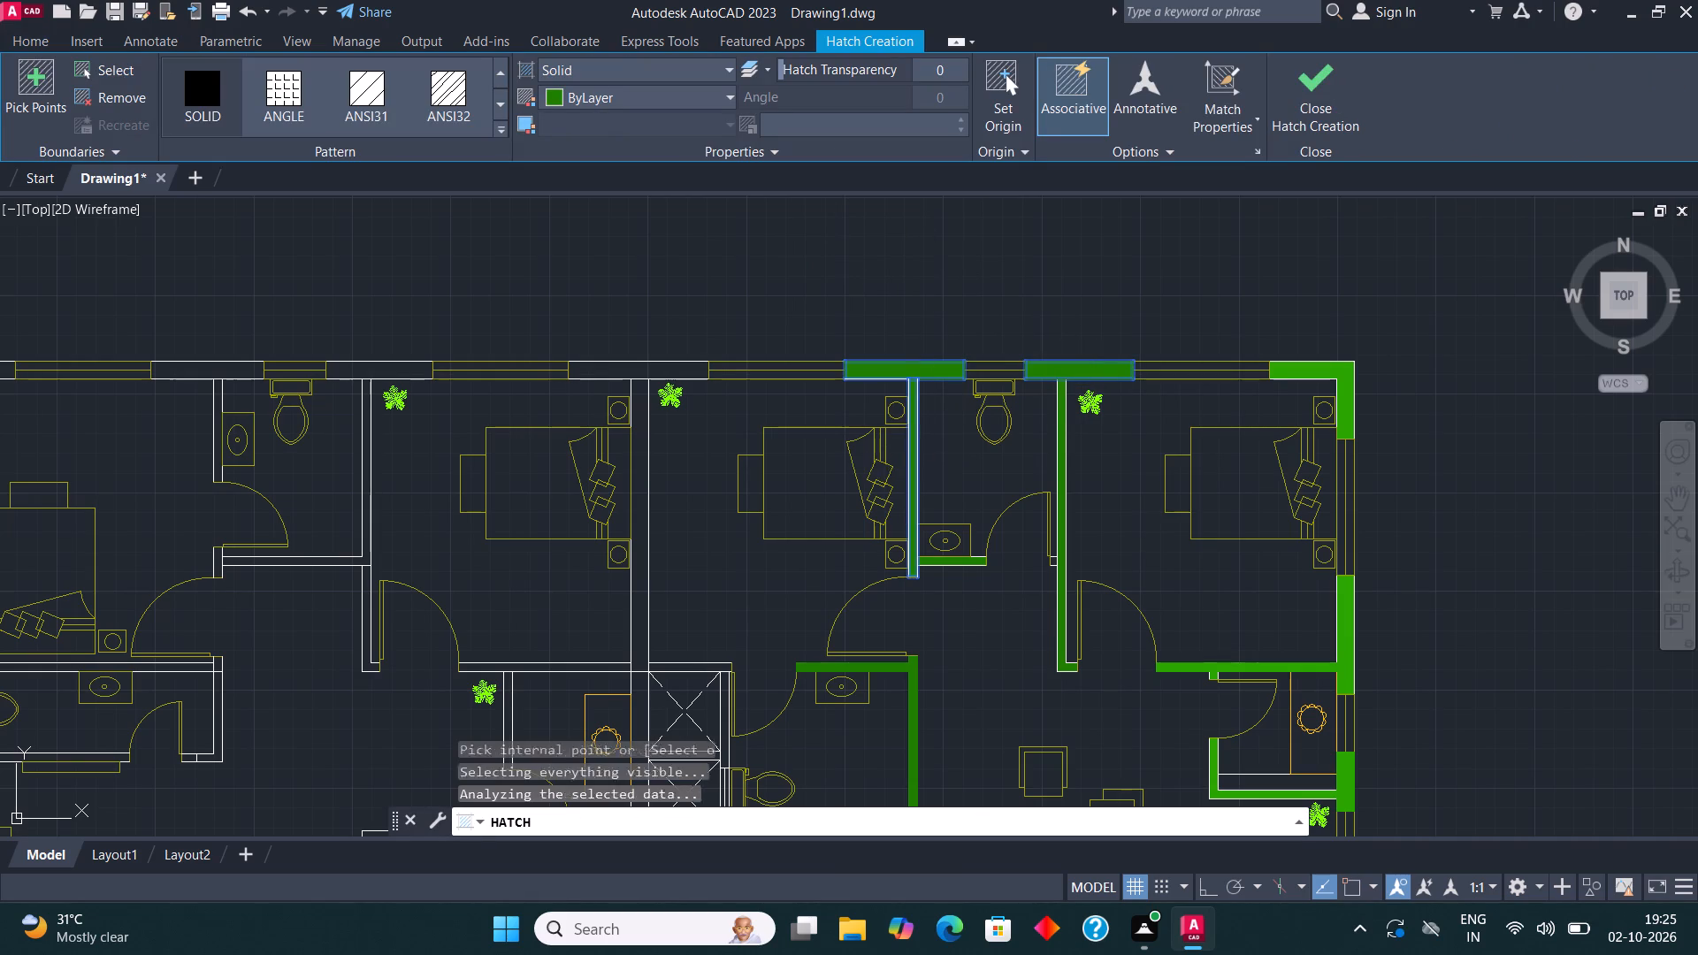
{"action": "left_click", "coordinate": [949, 564]}
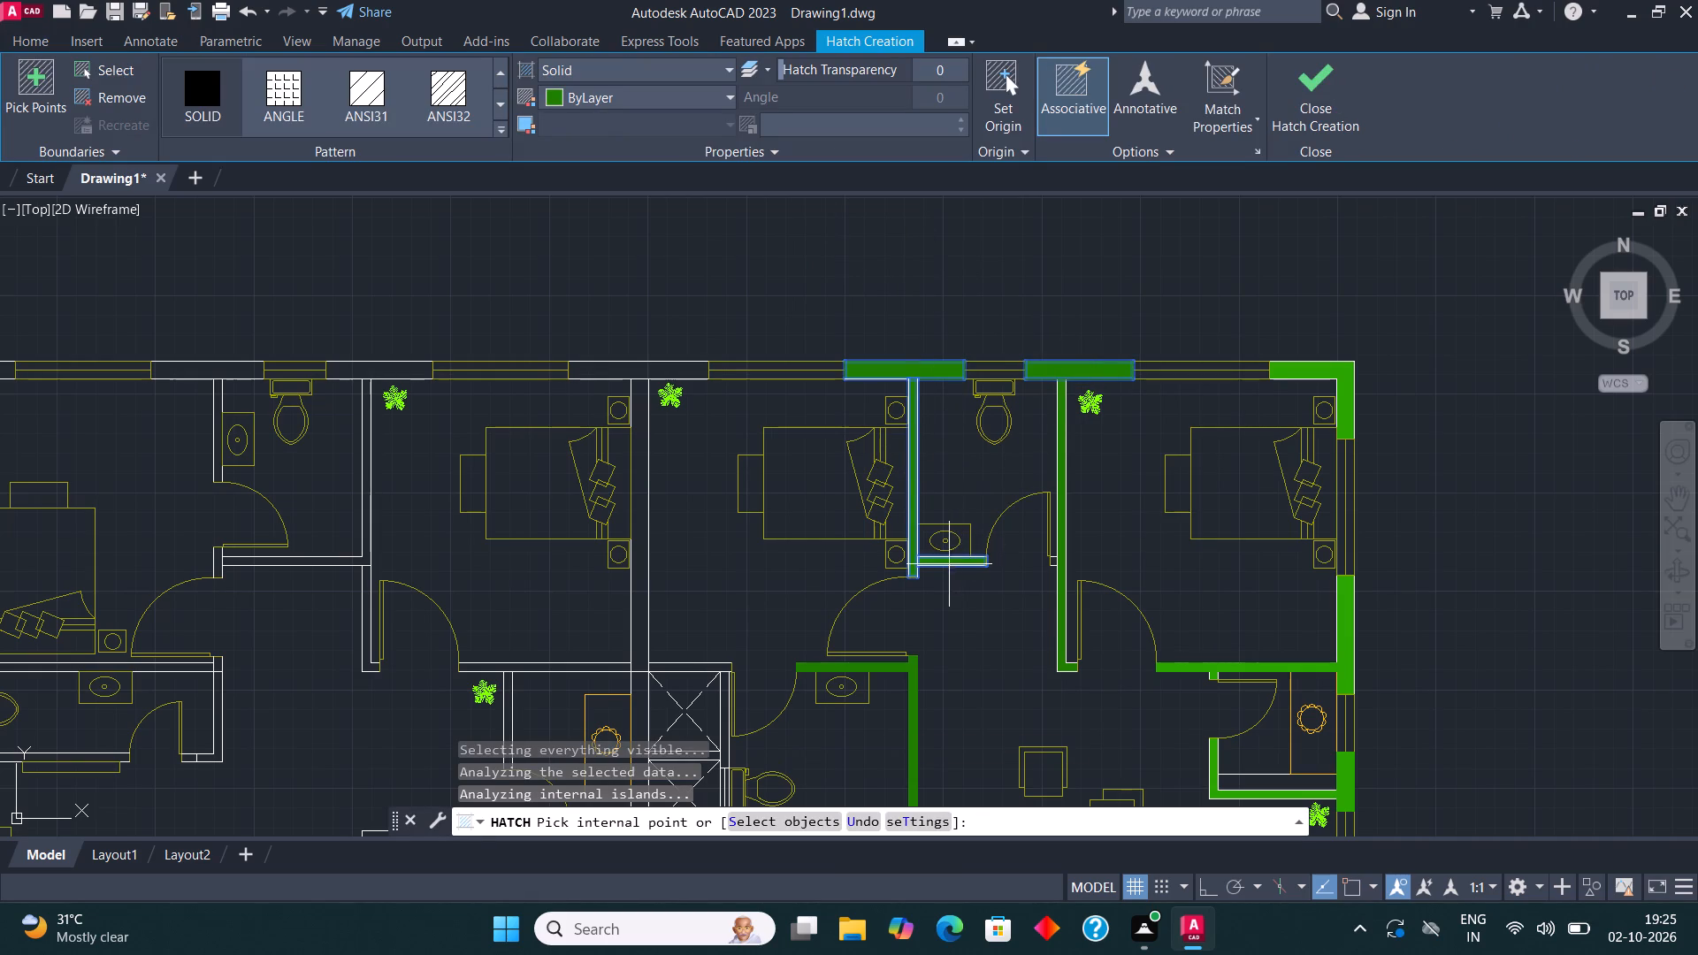
{"action": "scroll", "coordinate": [1020, 559], "scroll_direction": "up", "scroll_amount": 2}
{"action": "left_click", "coordinate": [1085, 493]}
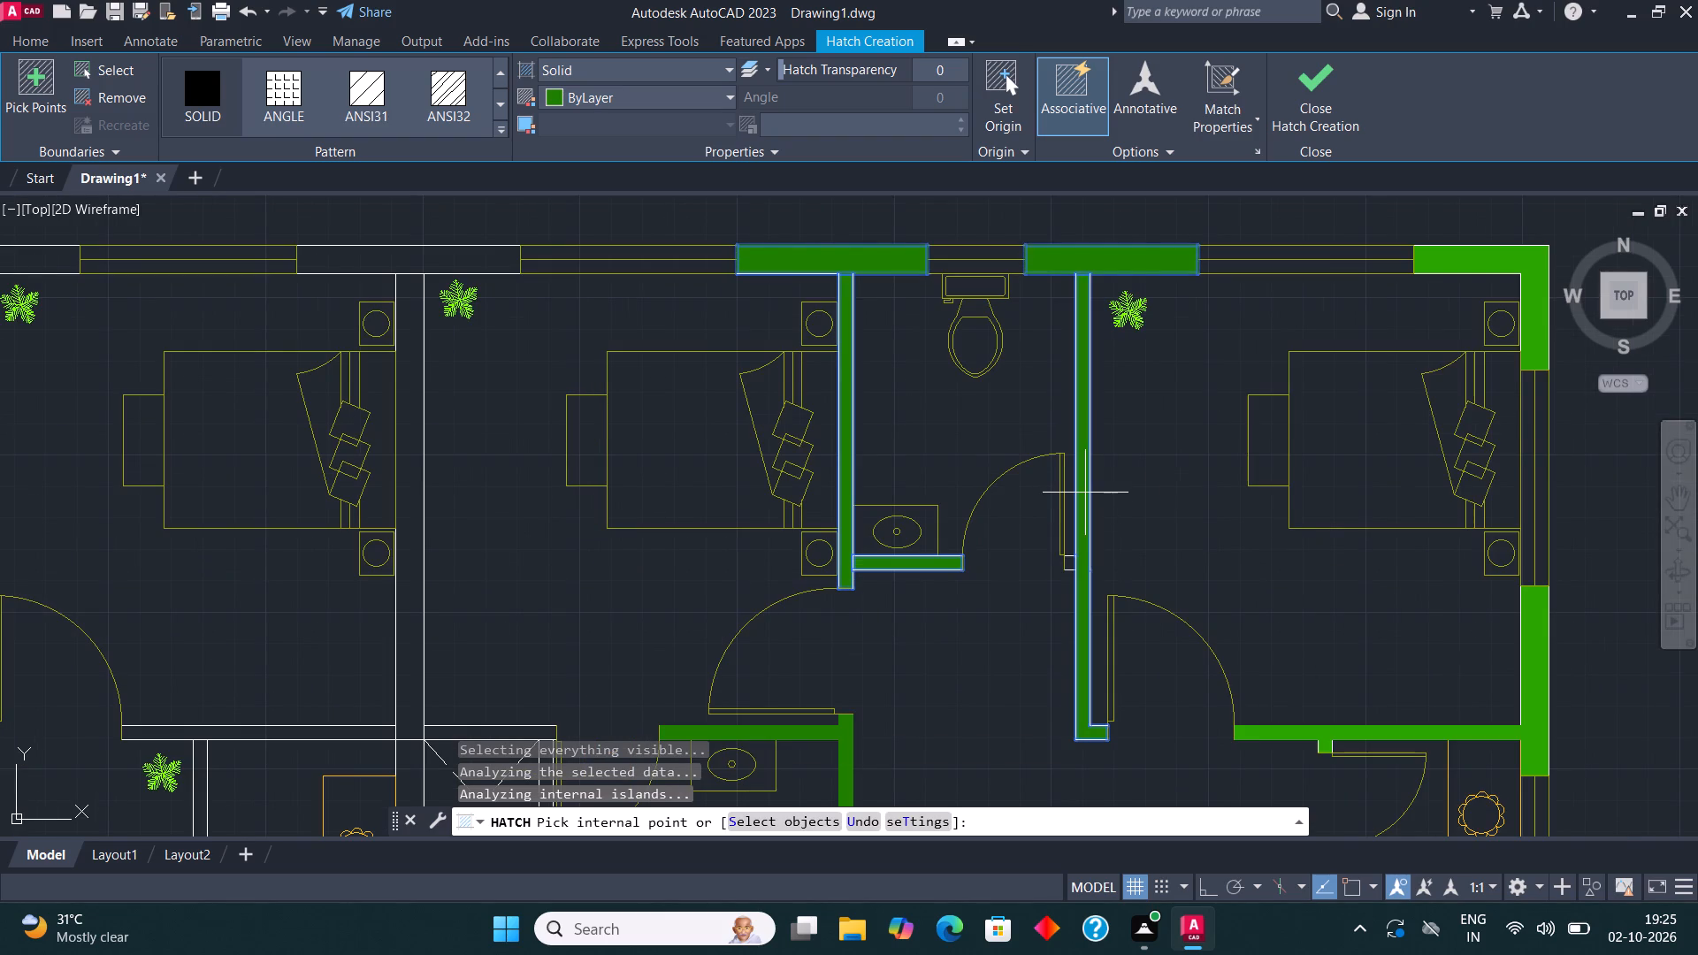
Apply solid hatch again to the long garage-to-living wall, its end piece, and the common bathroom's basin and garage-side walls, then finish the hatch.
{"action": "scroll", "coordinate": [1163, 408], "scroll_direction": "down", "scroll_amount": 1}
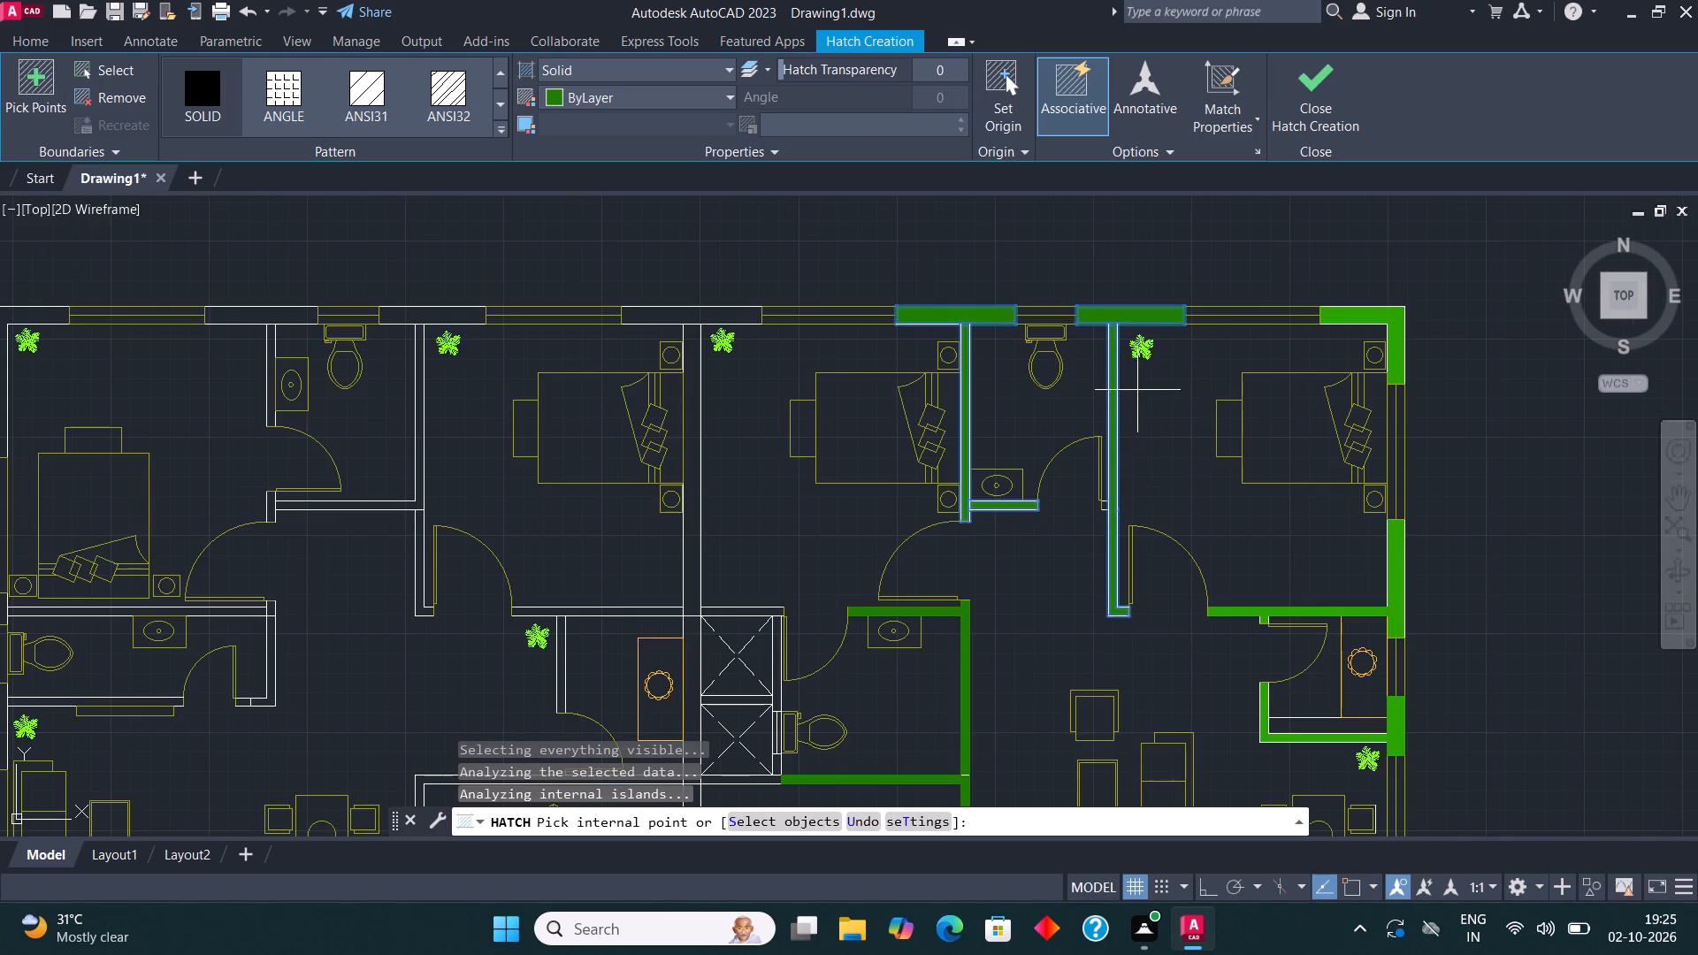
{"action": "scroll", "coordinate": [1132, 378], "scroll_direction": "down", "scroll_amount": 2}
{"action": "scroll", "coordinate": [1068, 547], "scroll_direction": "up", "scroll_amount": 3}
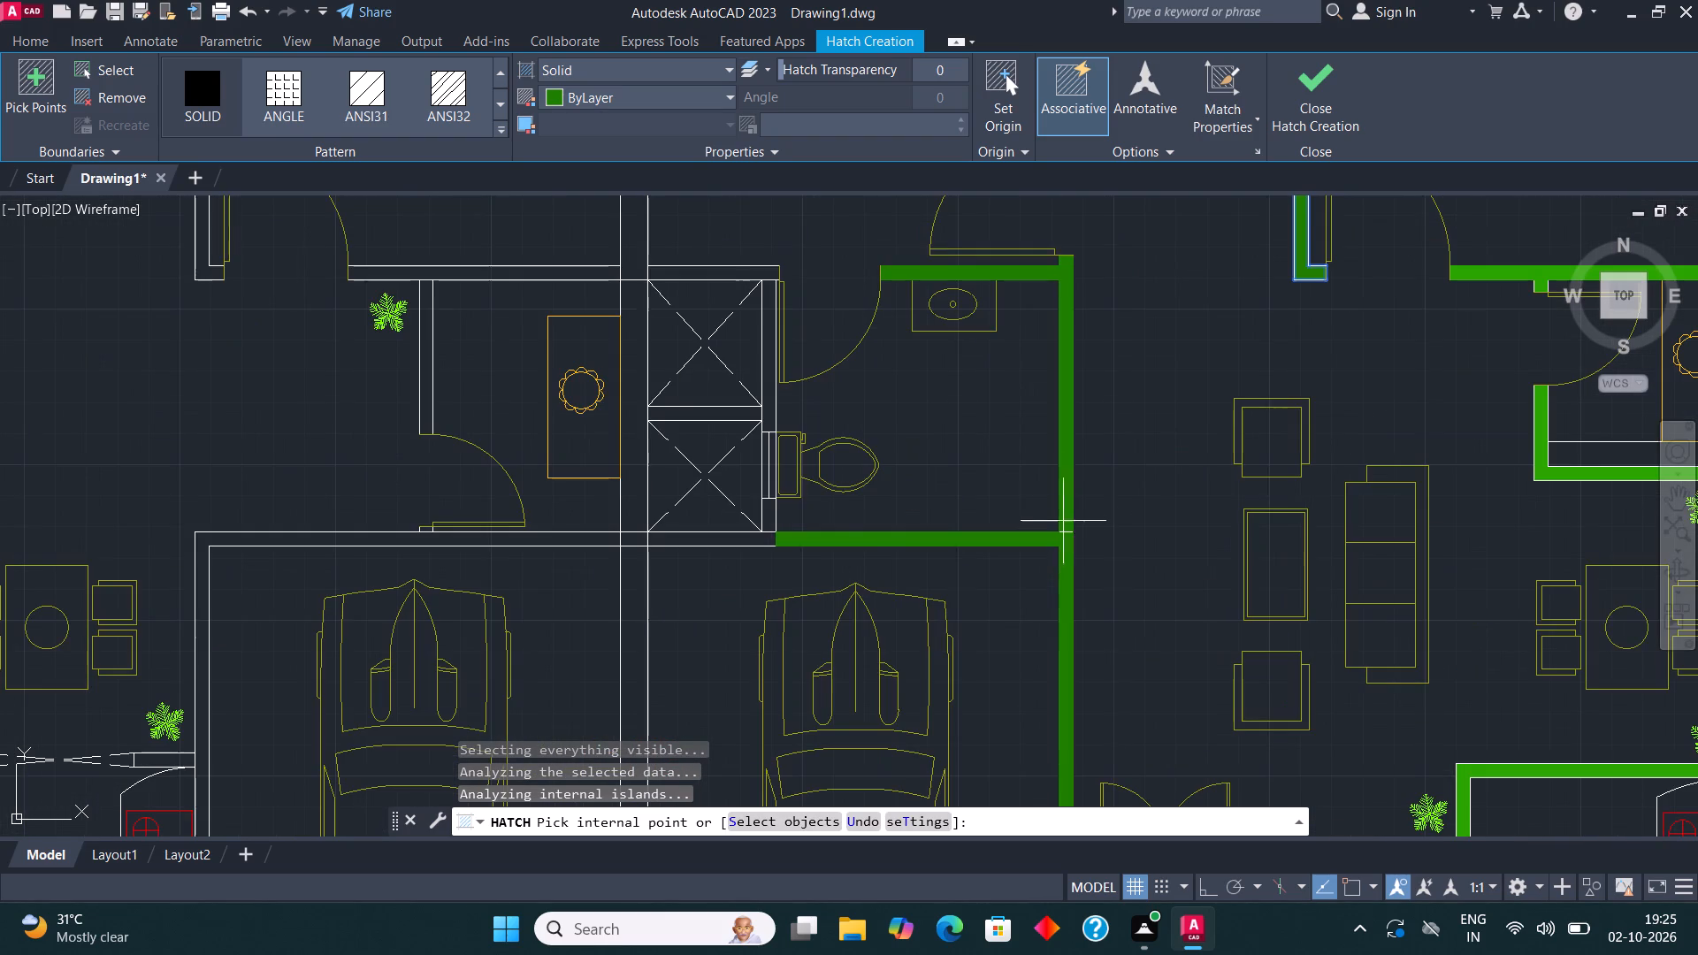
{"action": "left_click", "coordinate": [1068, 492]}
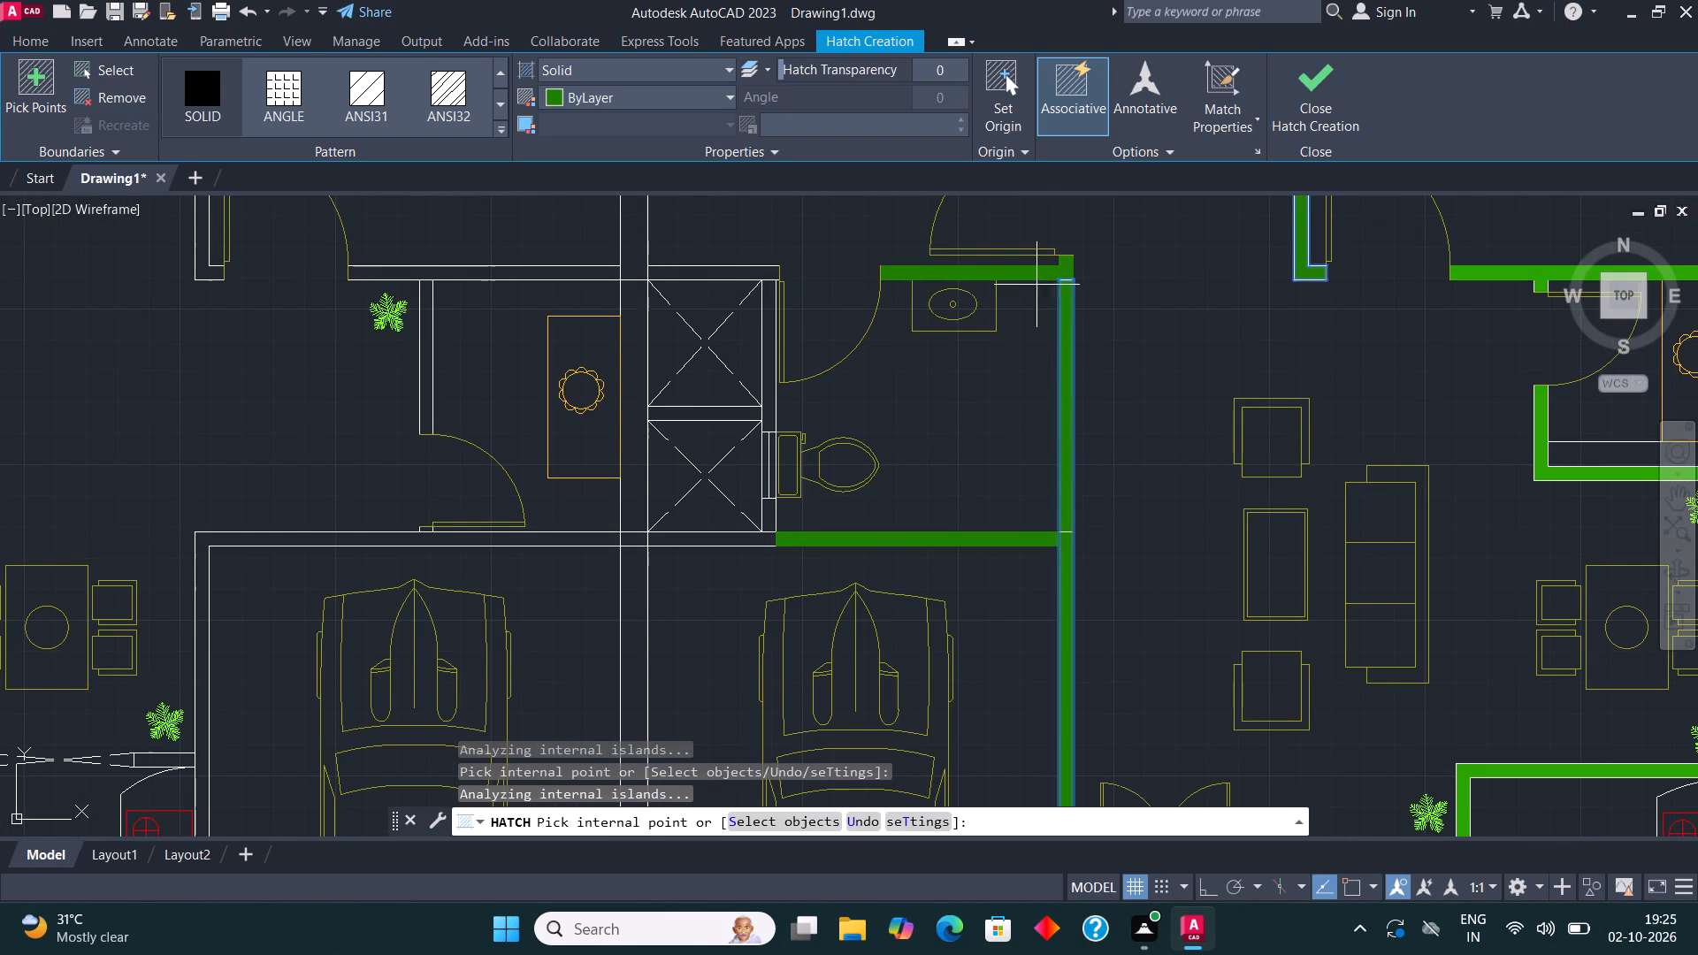
{"action": "left_click", "coordinate": [1064, 270]}
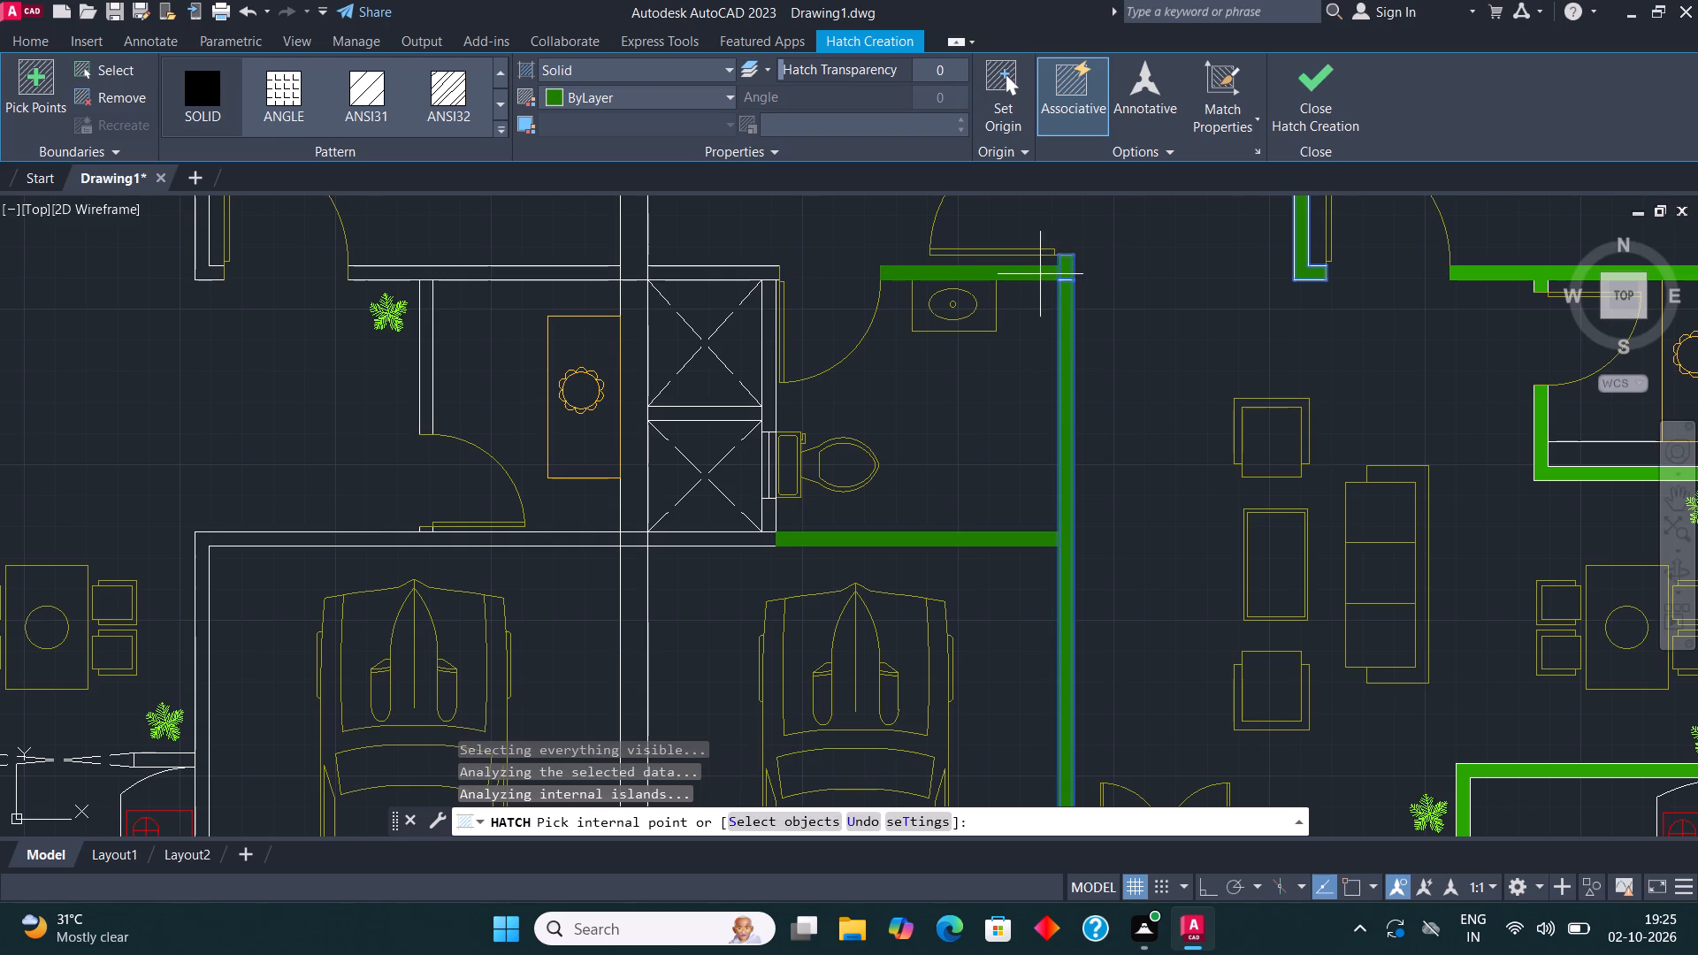
{"action": "left_click", "coordinate": [1039, 276]}
{"action": "left_click", "coordinate": [1011, 545]}
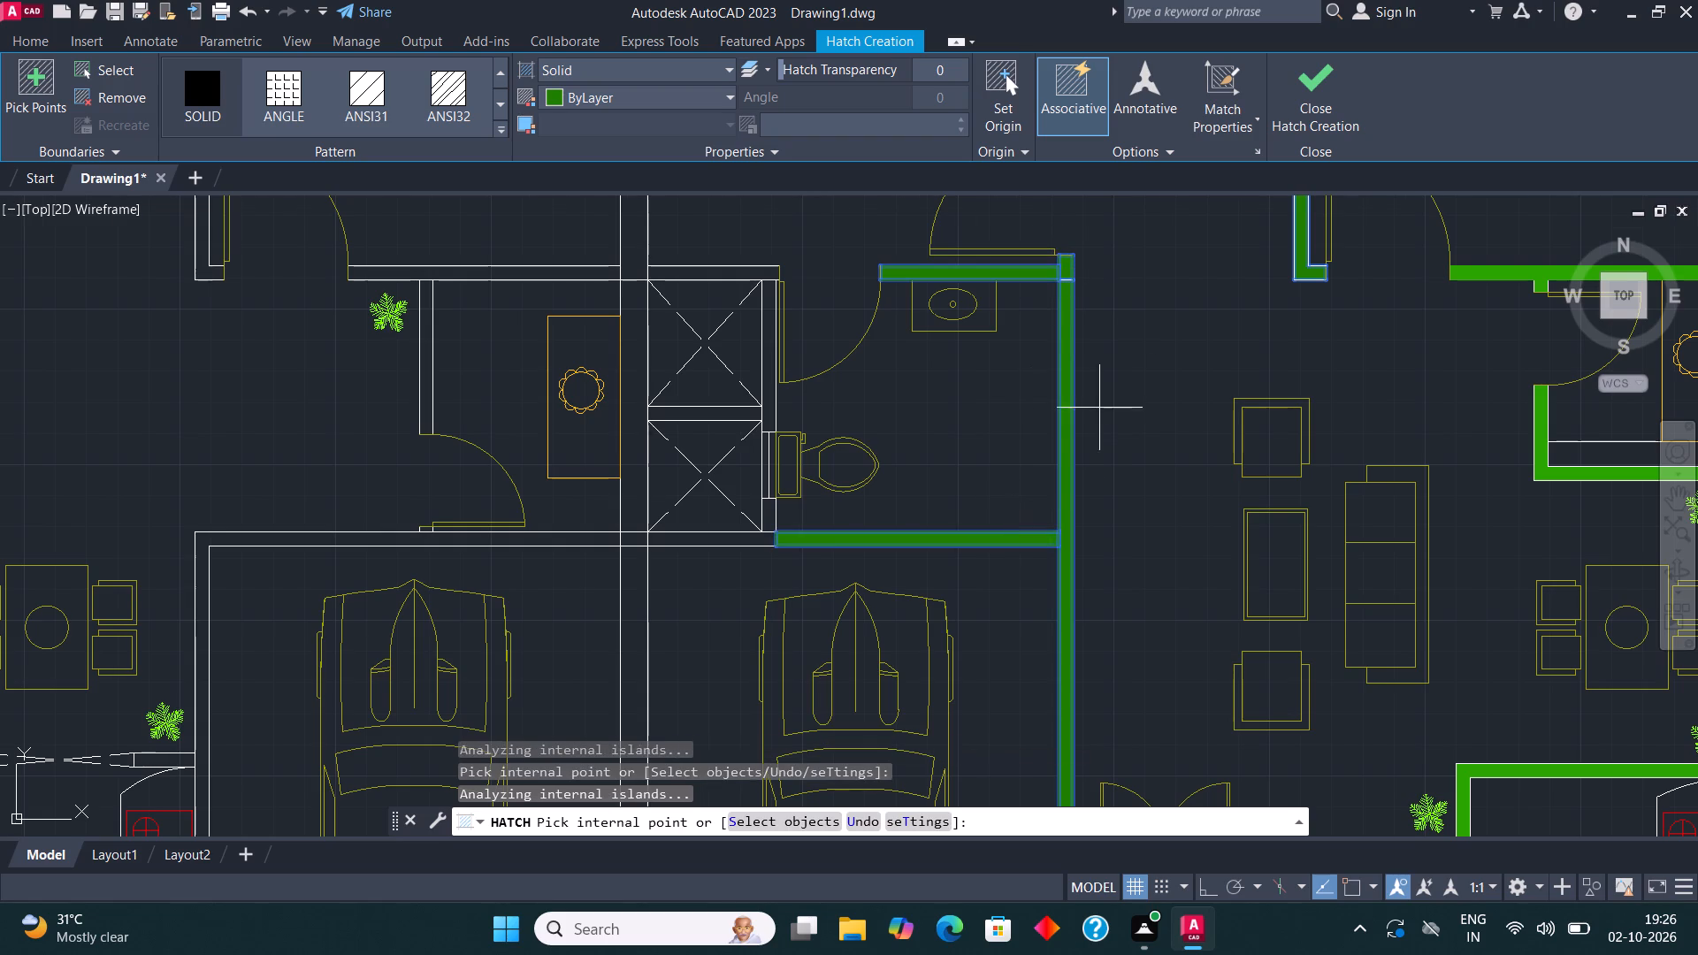
{"action": "scroll", "coordinate": [1113, 352], "scroll_direction": "down", "scroll_amount": 2}
{"action": "left_click", "coordinate": [1326, 78]}
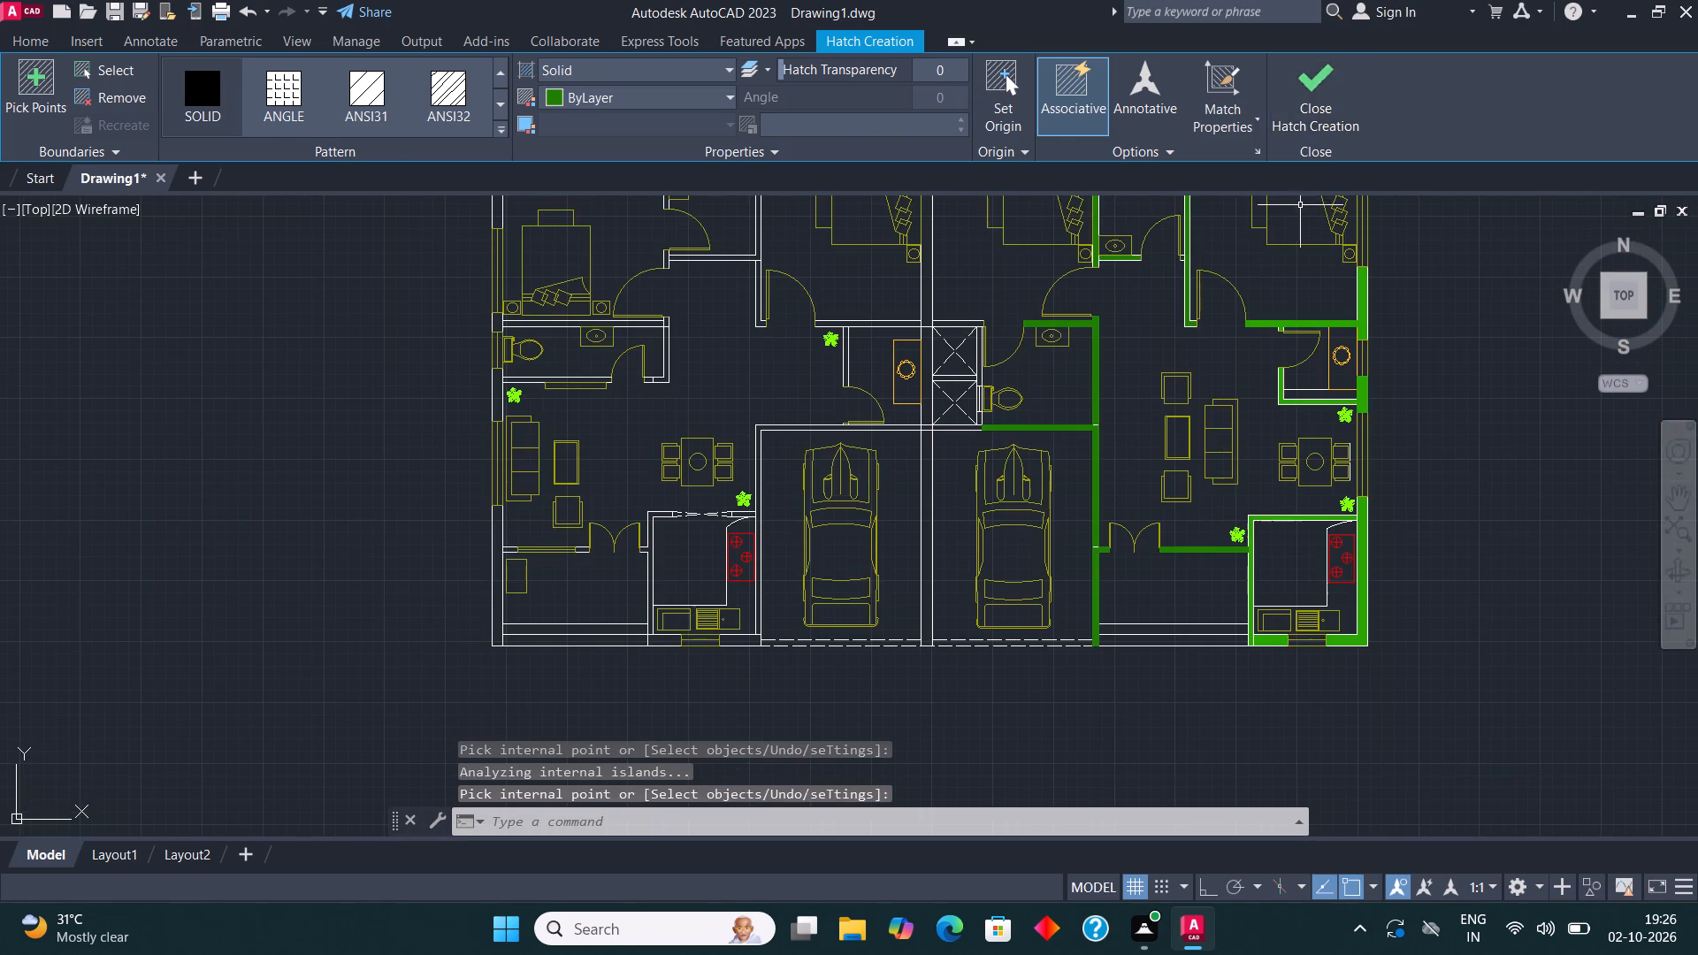
Make wall the current layer.
{"action": "middle_click_drag", "start_coordinate": [1226, 386], "coordinate": [1085, 584]}
{"action": "scroll", "coordinate": [997, 427], "scroll_direction": "up", "scroll_amount": 2}
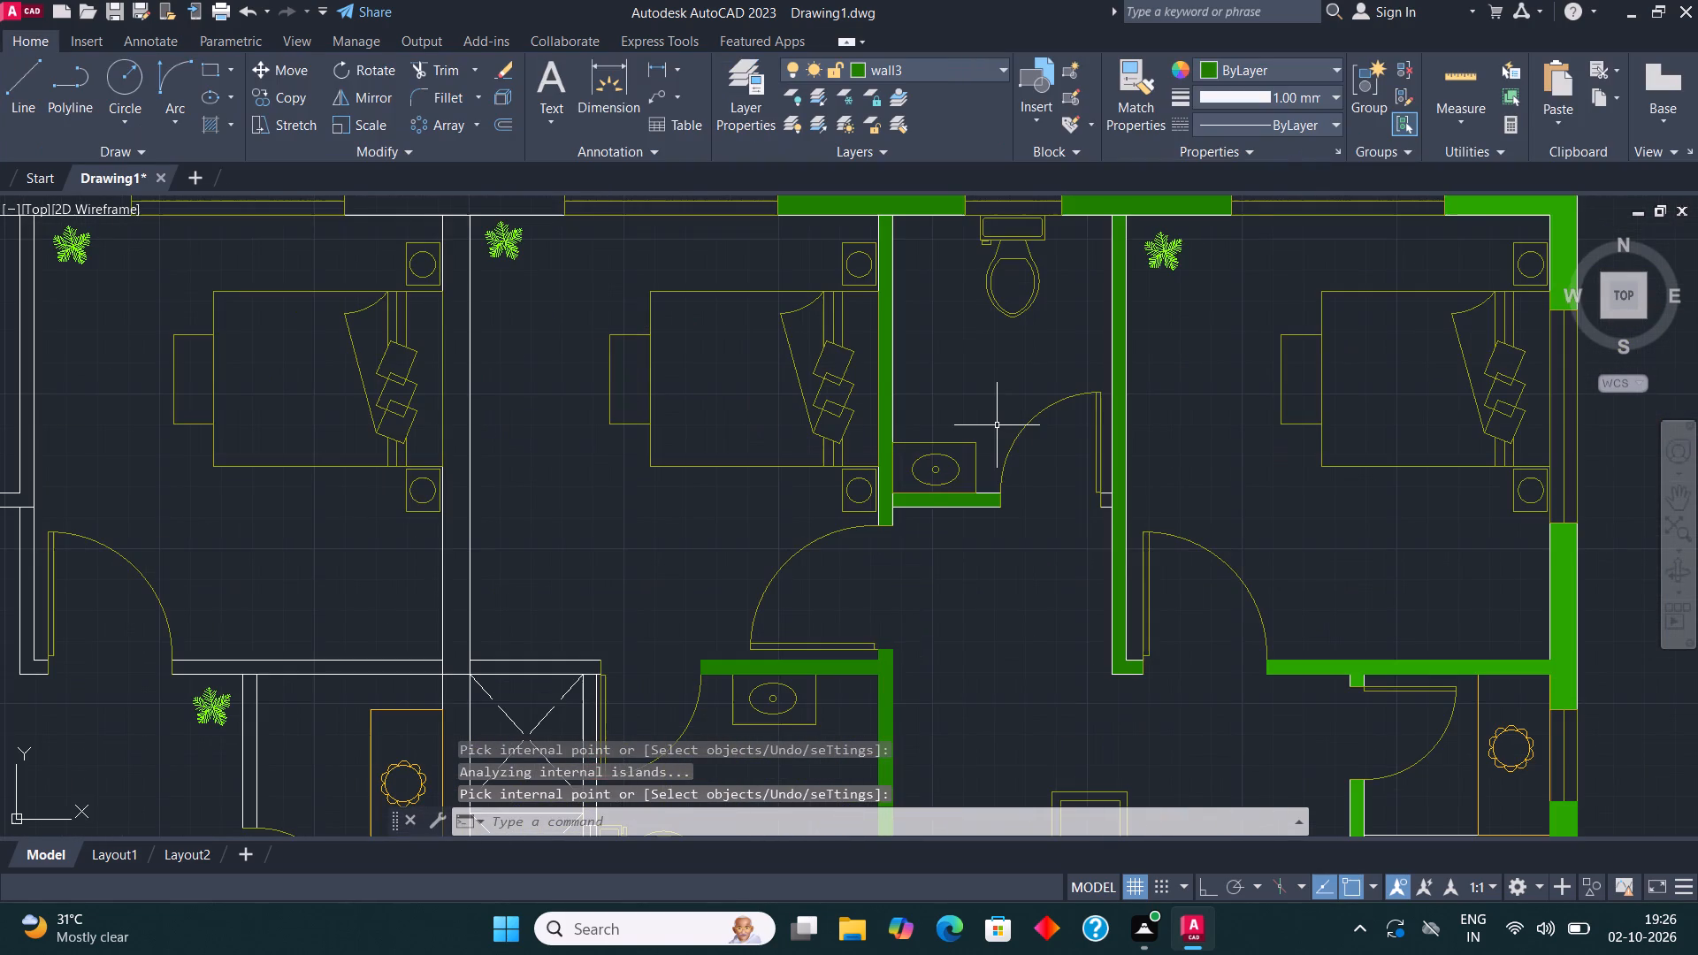
{"action": "scroll", "coordinate": [1009, 477], "scroll_direction": "down", "scroll_amount": 4}
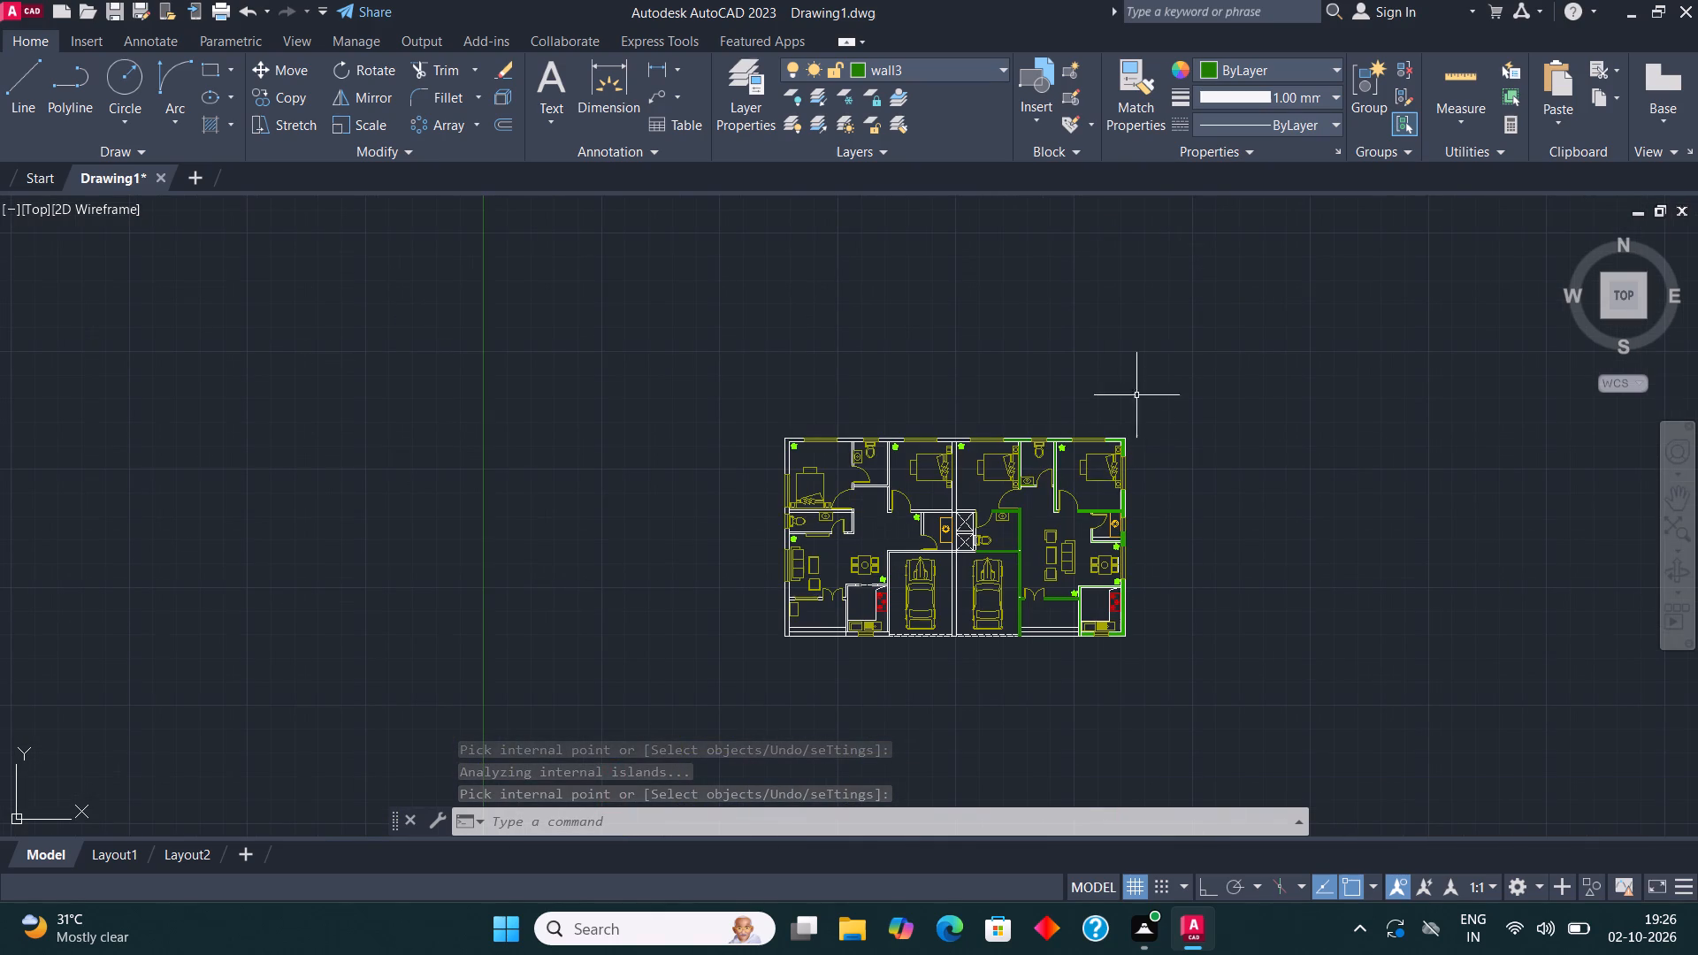
{"action": "middle_click_drag", "start_coordinate": [920, 452], "coordinate": [1081, 453]}
{"action": "scroll", "coordinate": [1081, 452], "scroll_direction": "up", "scroll_amount": 1}
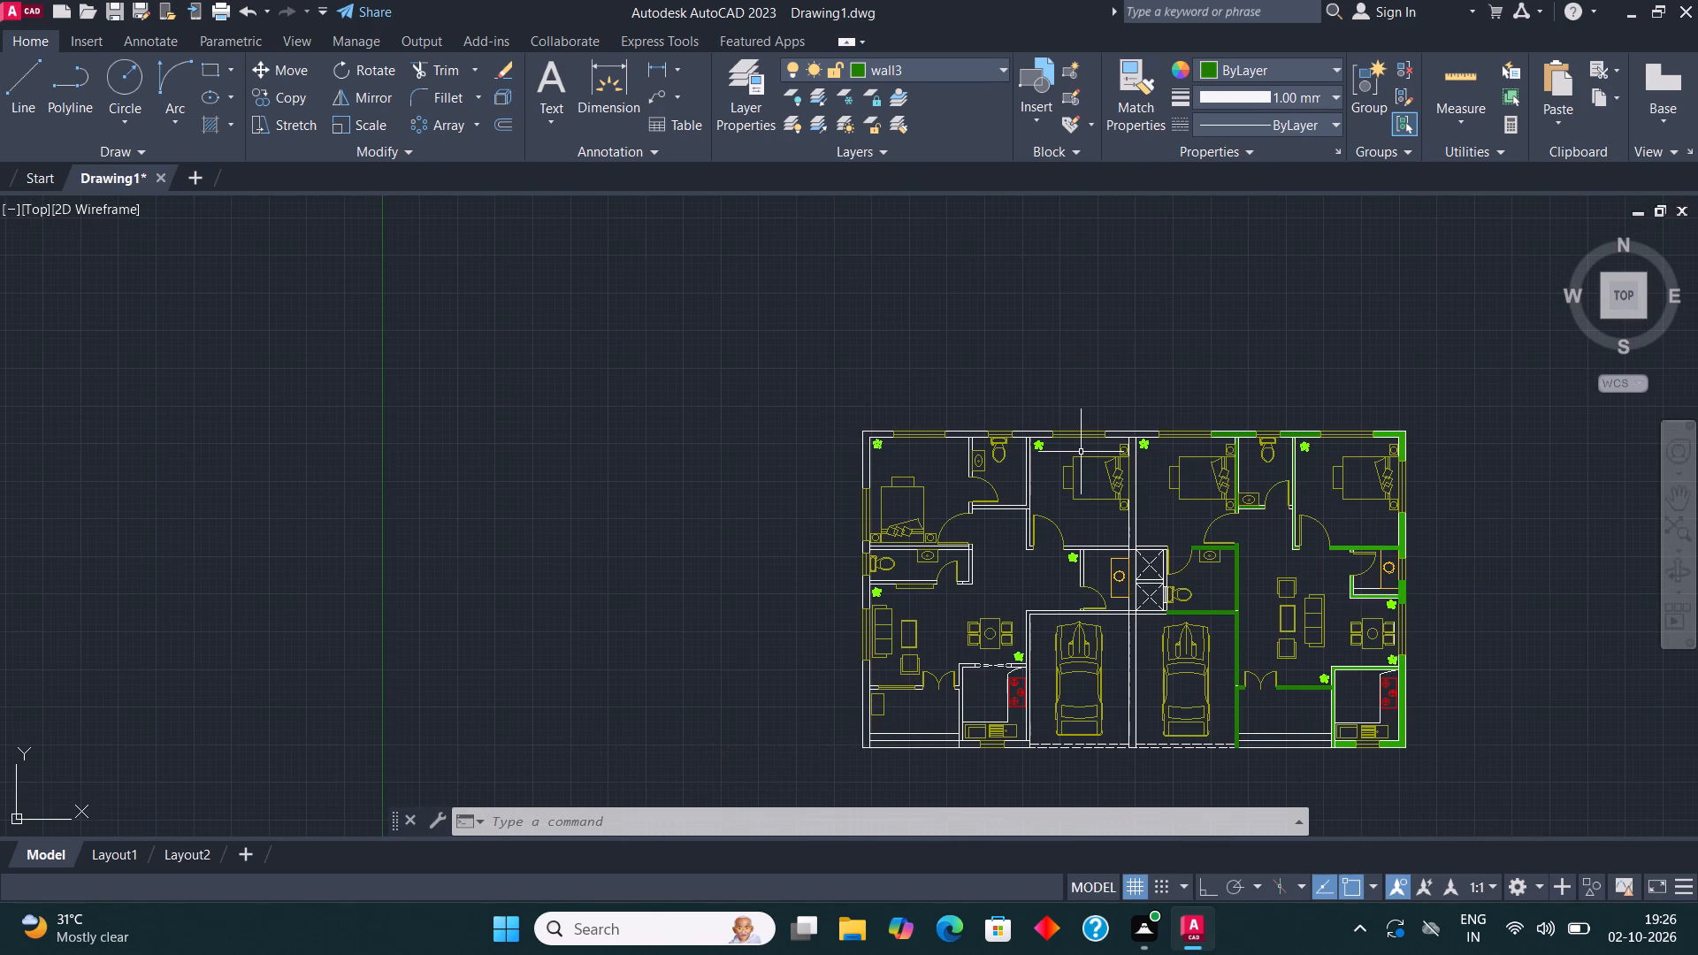
{"action": "left_click", "coordinate": [910, 68]}
{"action": "left_click", "coordinate": [920, 194]}
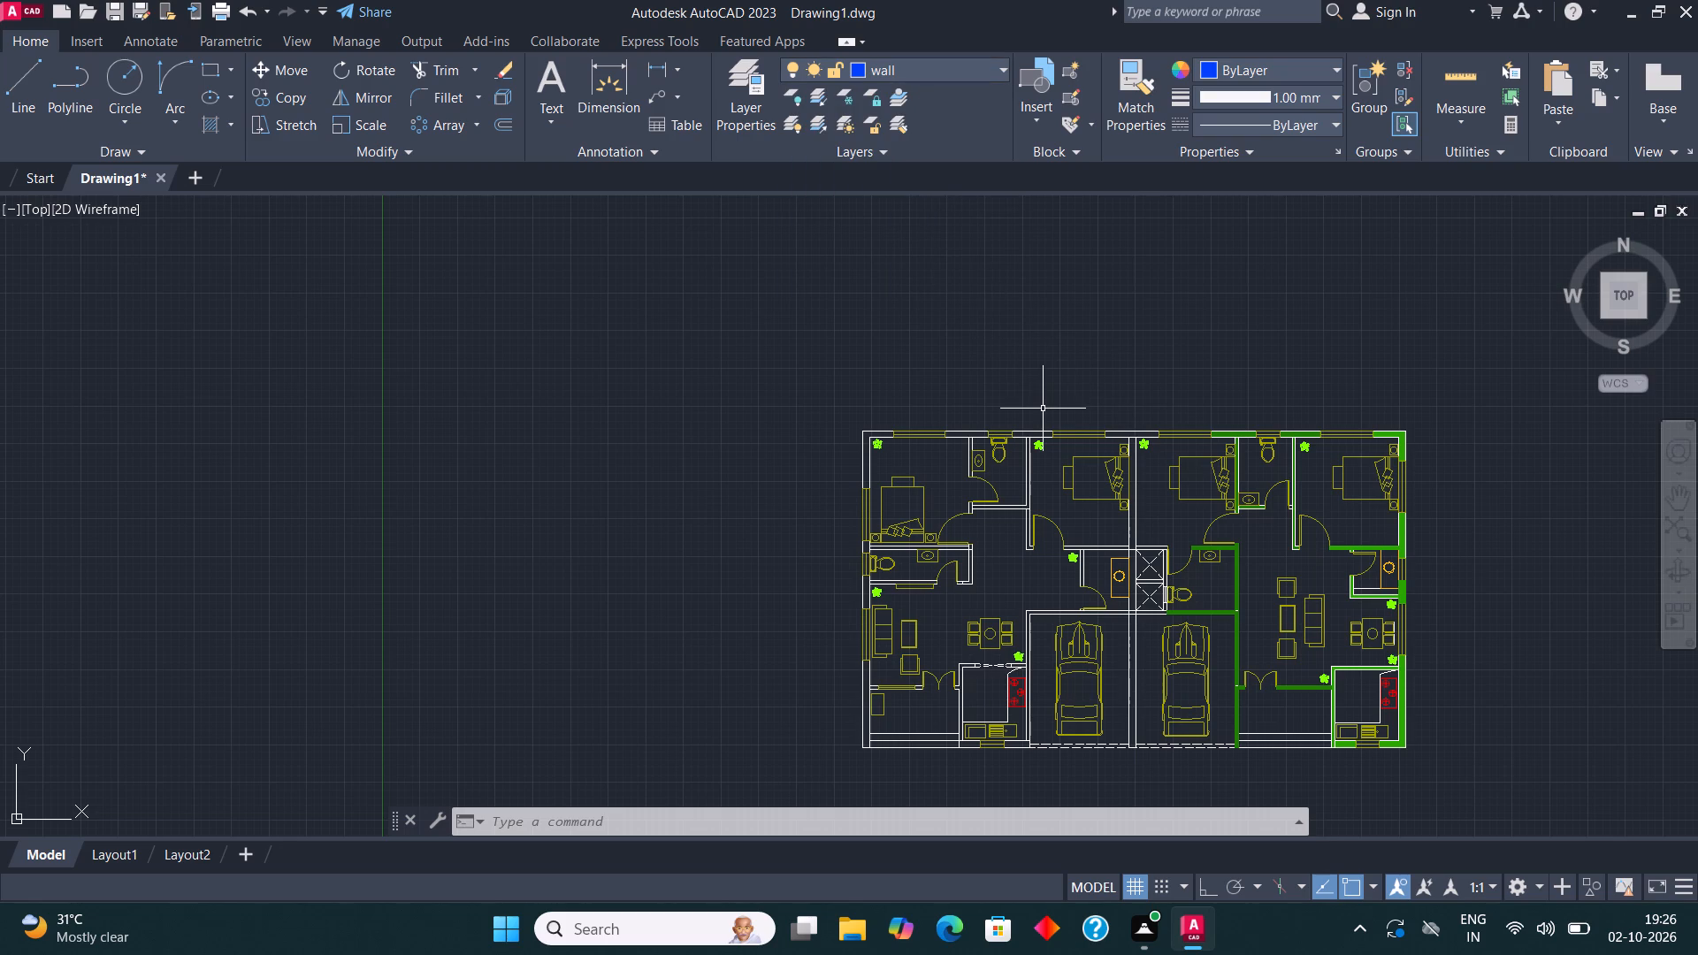
On layer wall, solid-hatch the left unit's exterior corner, both exterior segments beside the attached bathroom's window, and that bathroom's basin wall.
{"action": "scroll", "coordinate": [972, 516], "scroll_direction": "up", "scroll_amount": 1}
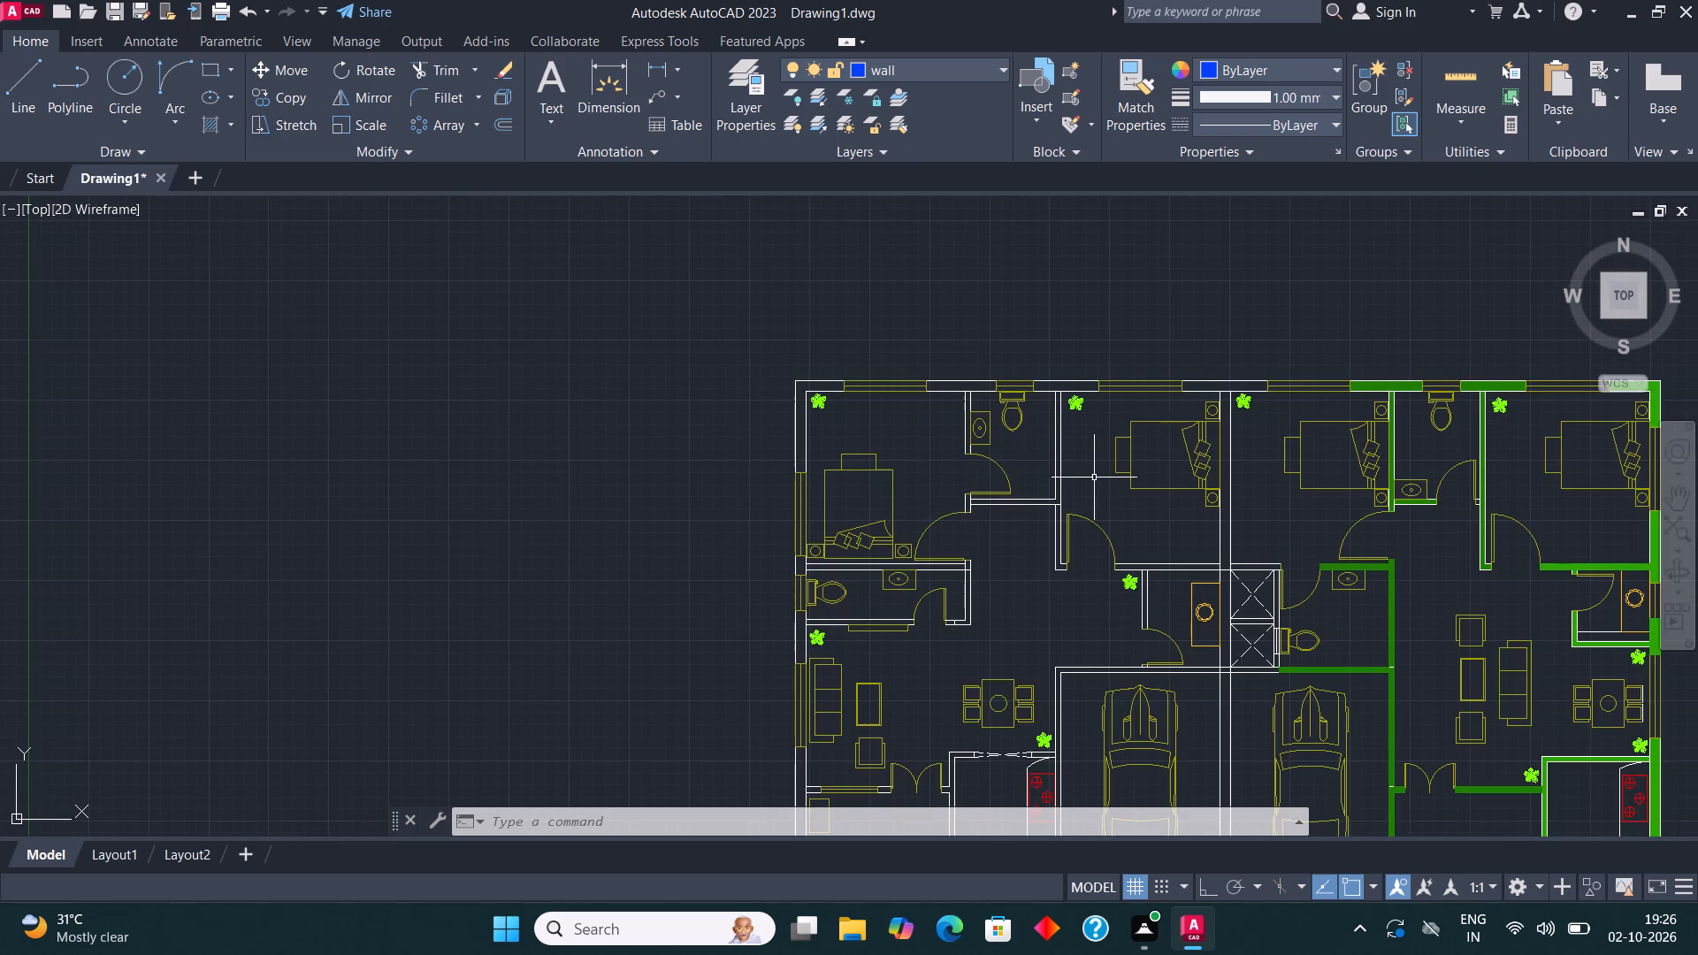
{"action": "scroll", "coordinate": [746, 359], "scroll_direction": "up", "scroll_amount": 3}
{"action": "key", "text": "h"}
{"action": "key", "text": "Return"}
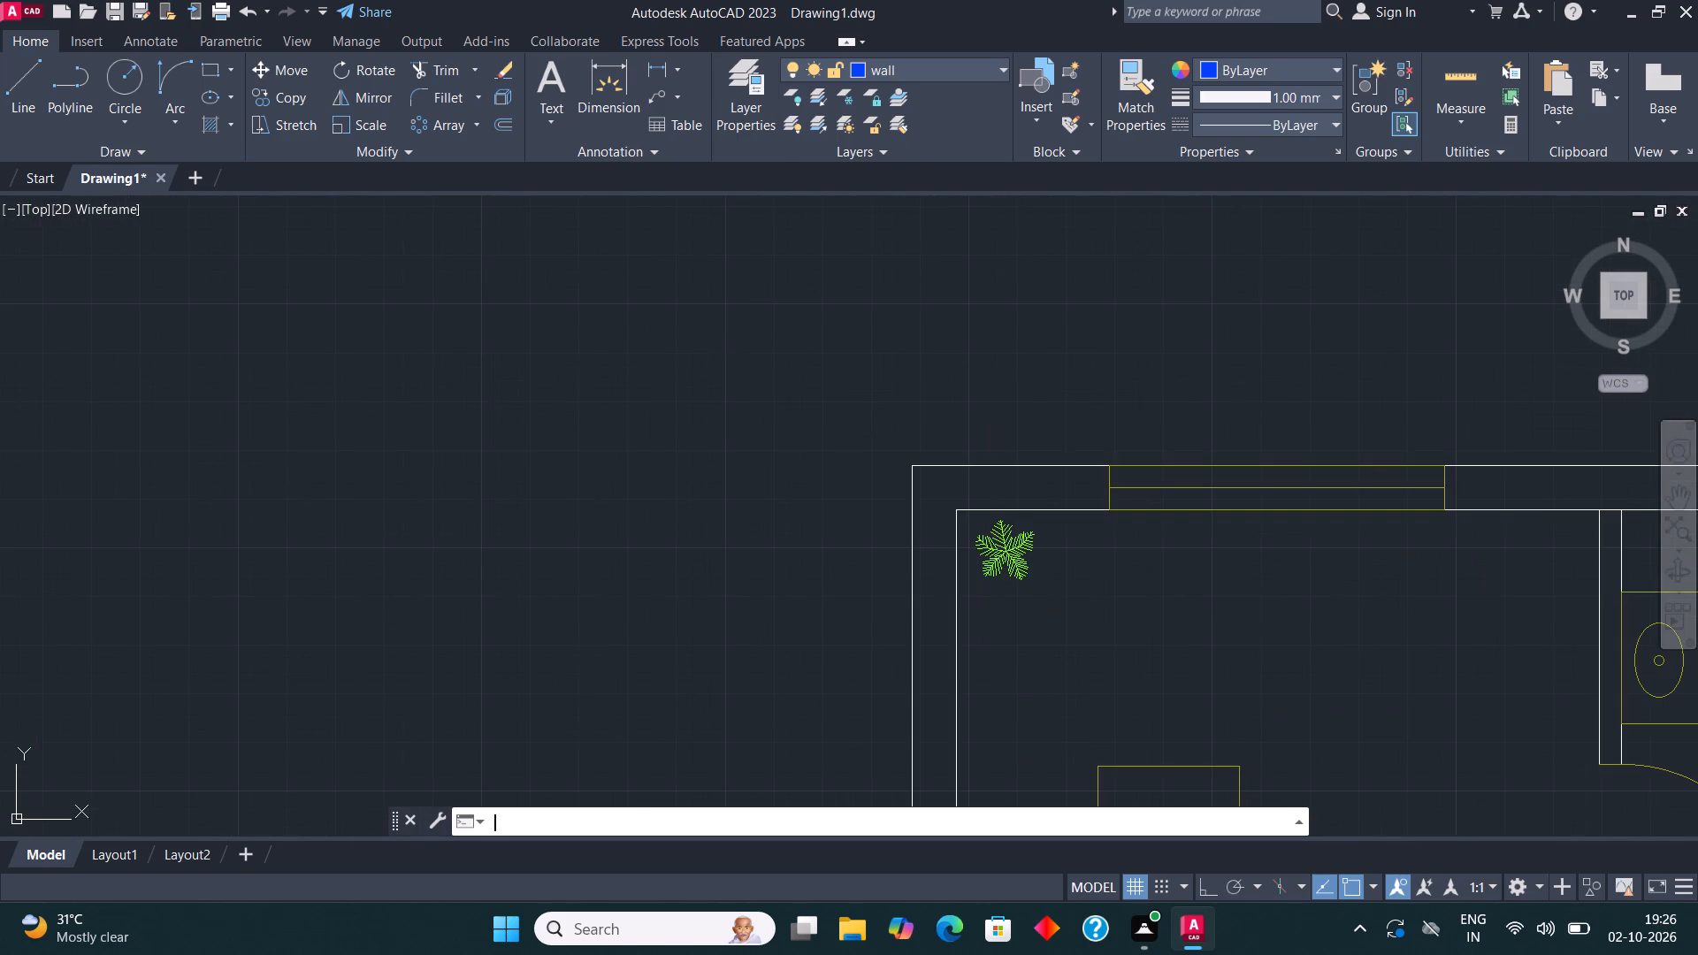
{"action": "left_click", "coordinate": [1019, 487]}
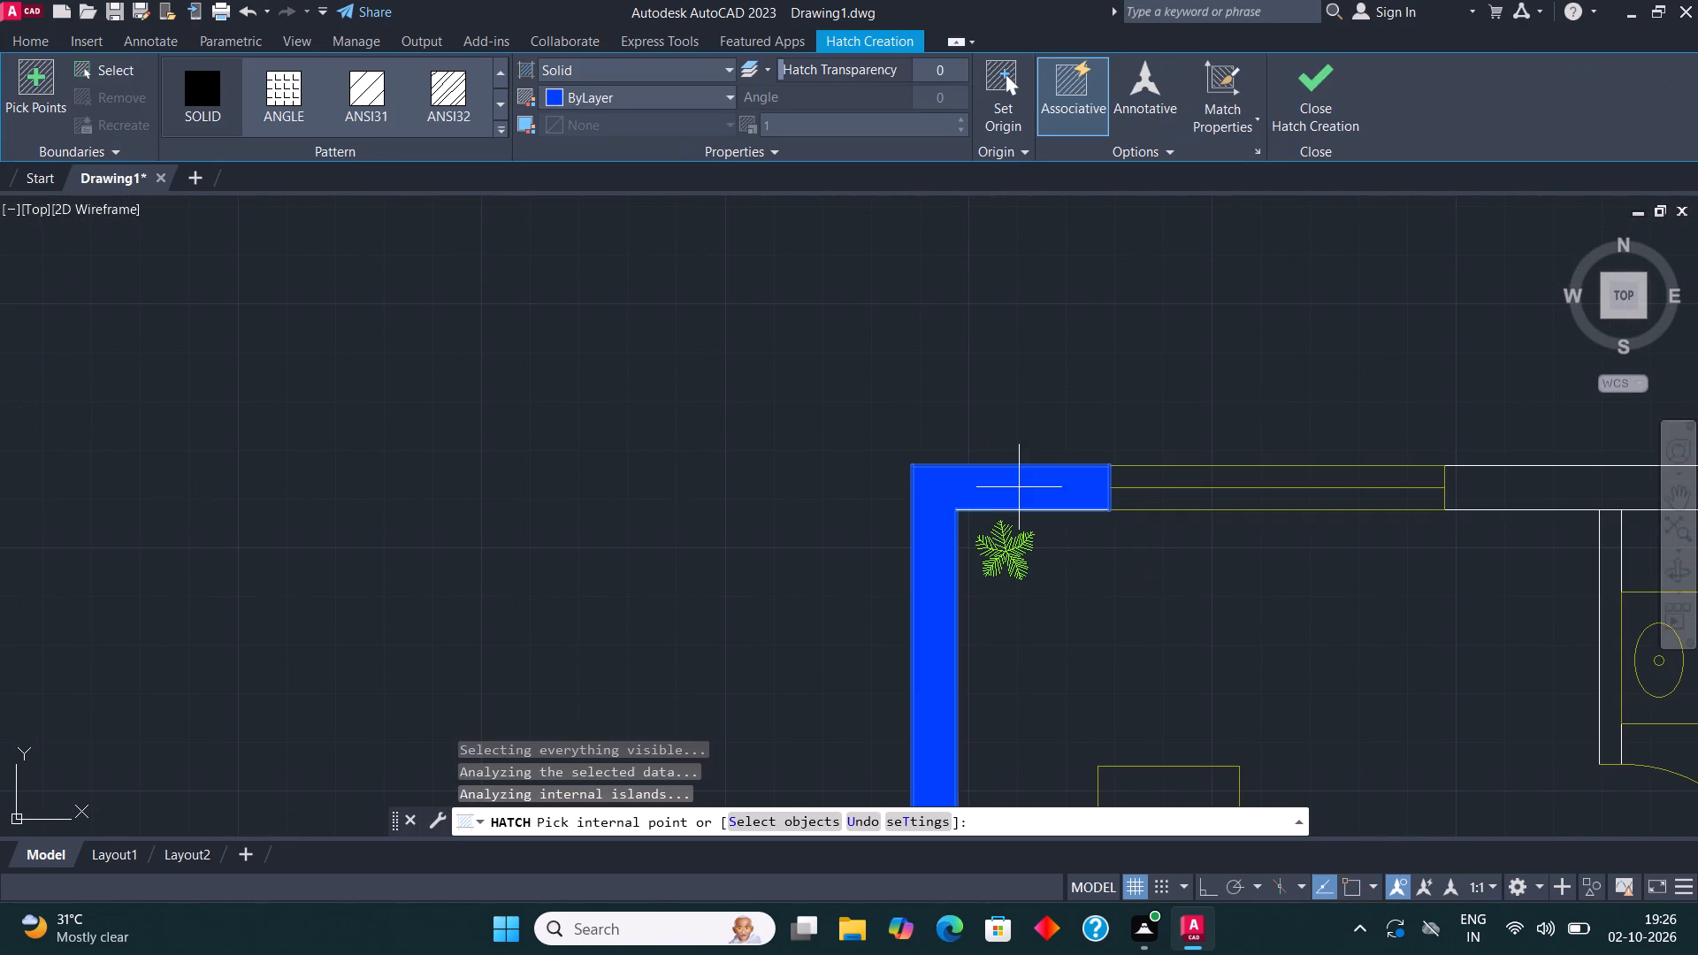
{"action": "scroll", "coordinate": [948, 455], "scroll_direction": "down", "scroll_amount": 2}
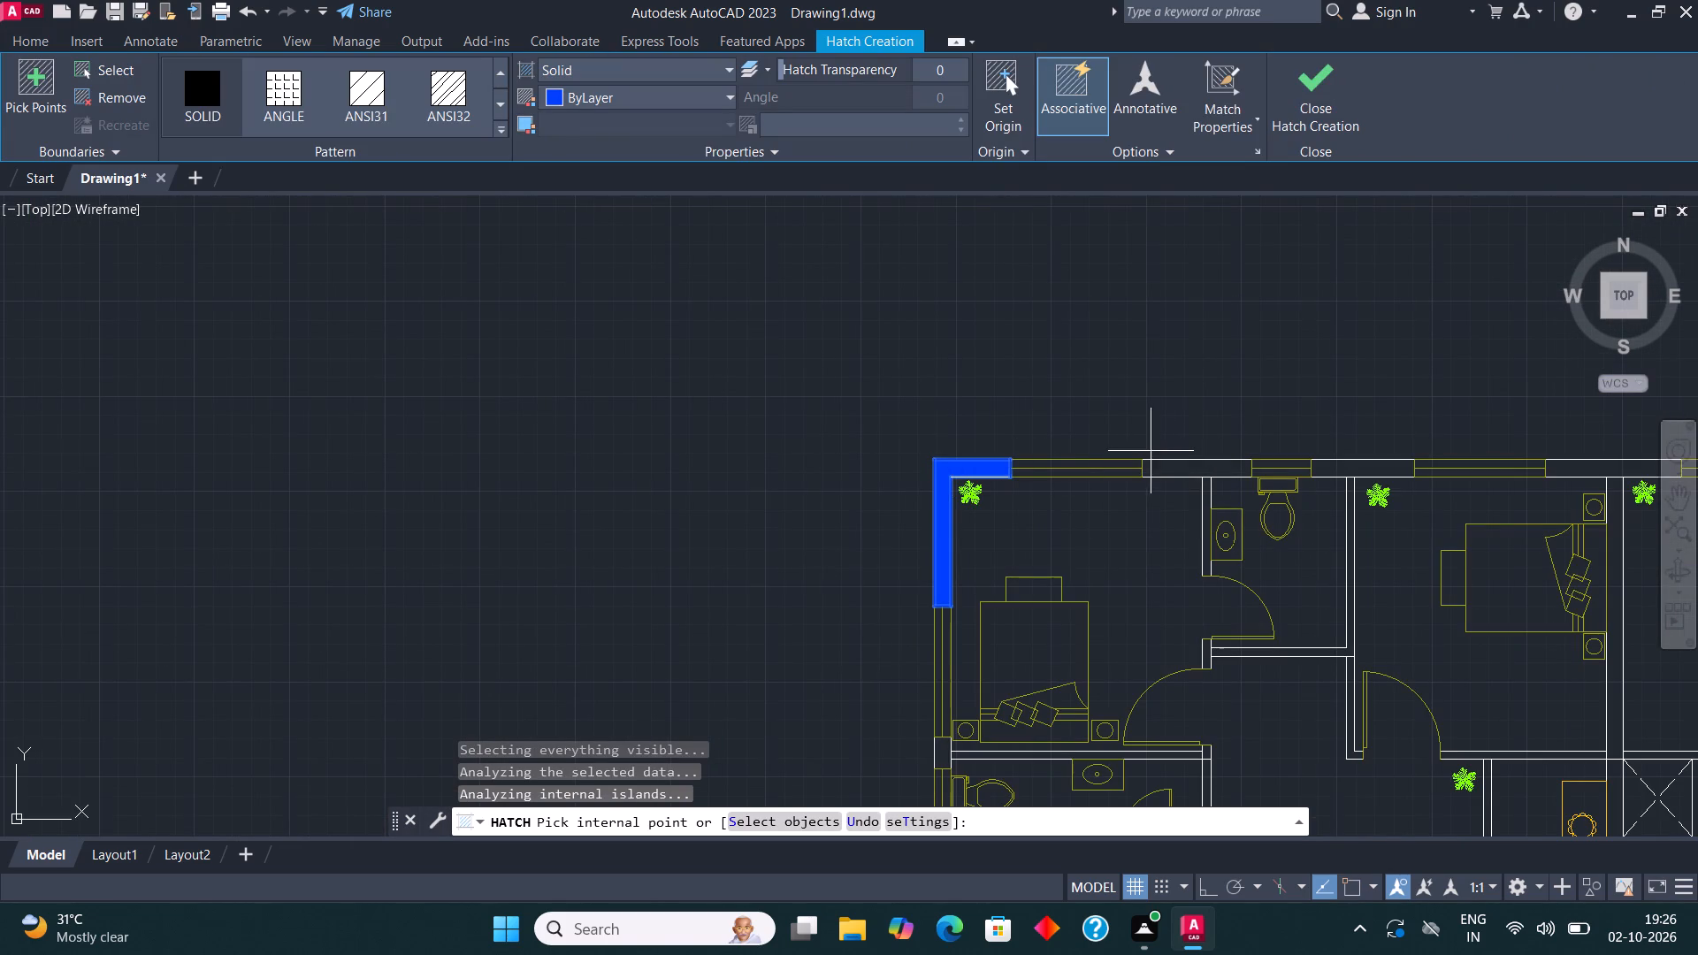
{"action": "left_click", "coordinate": [1170, 470]}
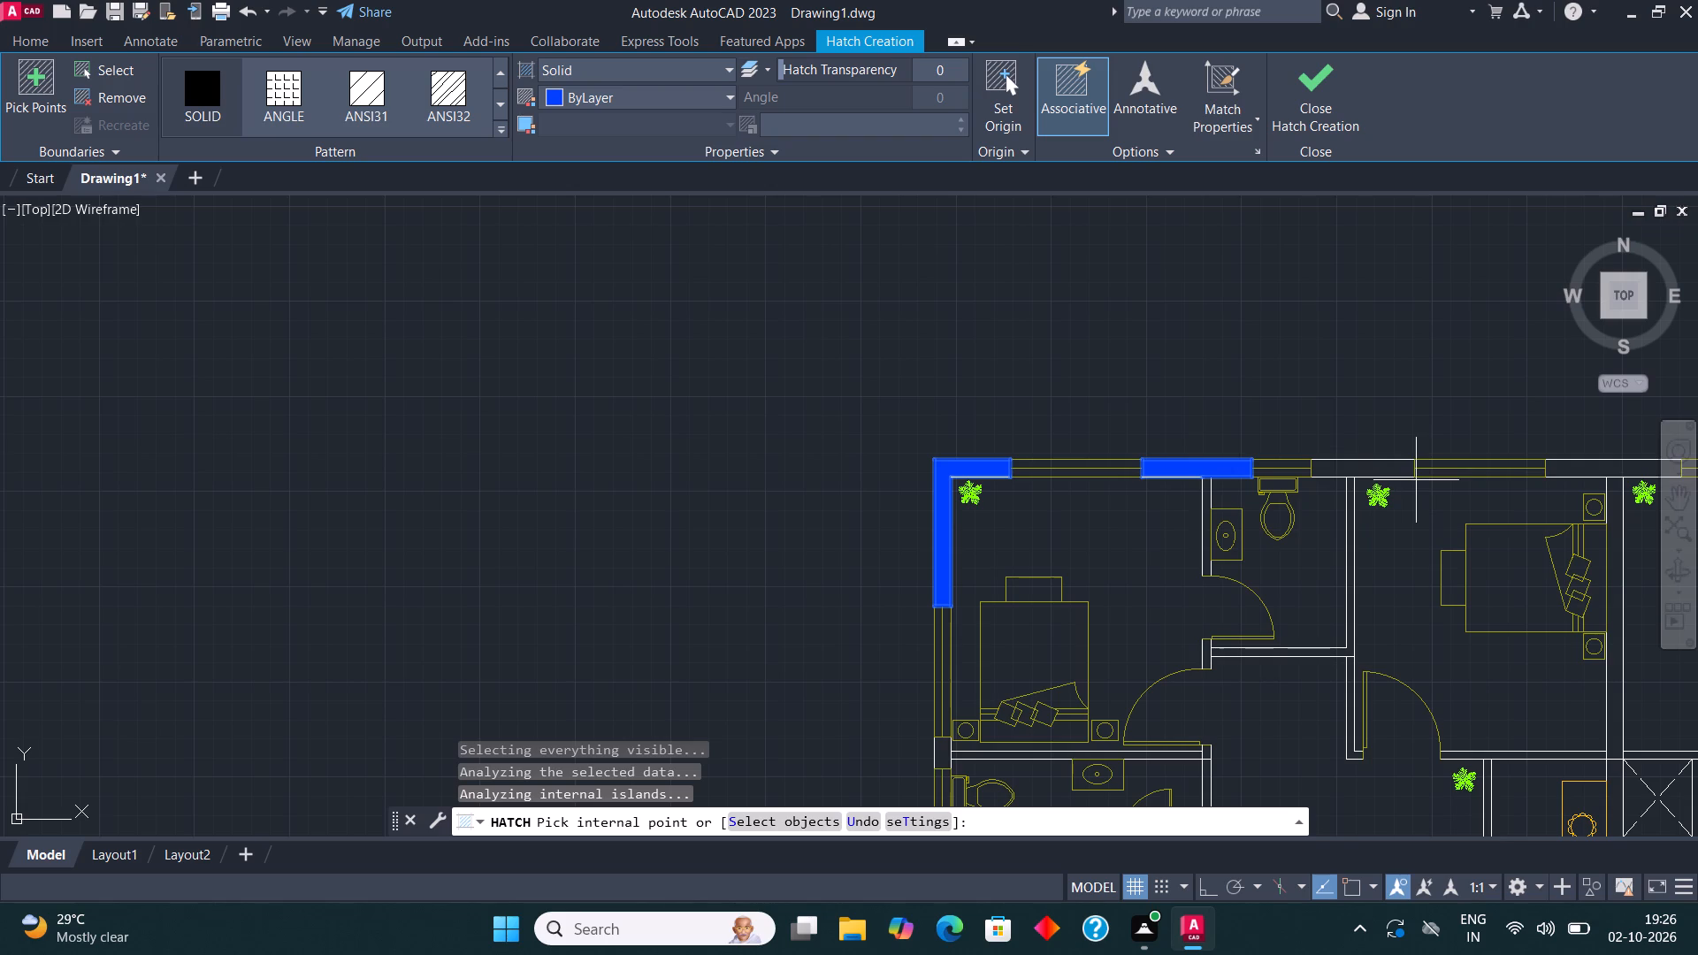
{"action": "left_click", "coordinate": [1377, 468]}
{"action": "scroll", "coordinate": [1208, 547], "scroll_direction": "up", "scroll_amount": 2}
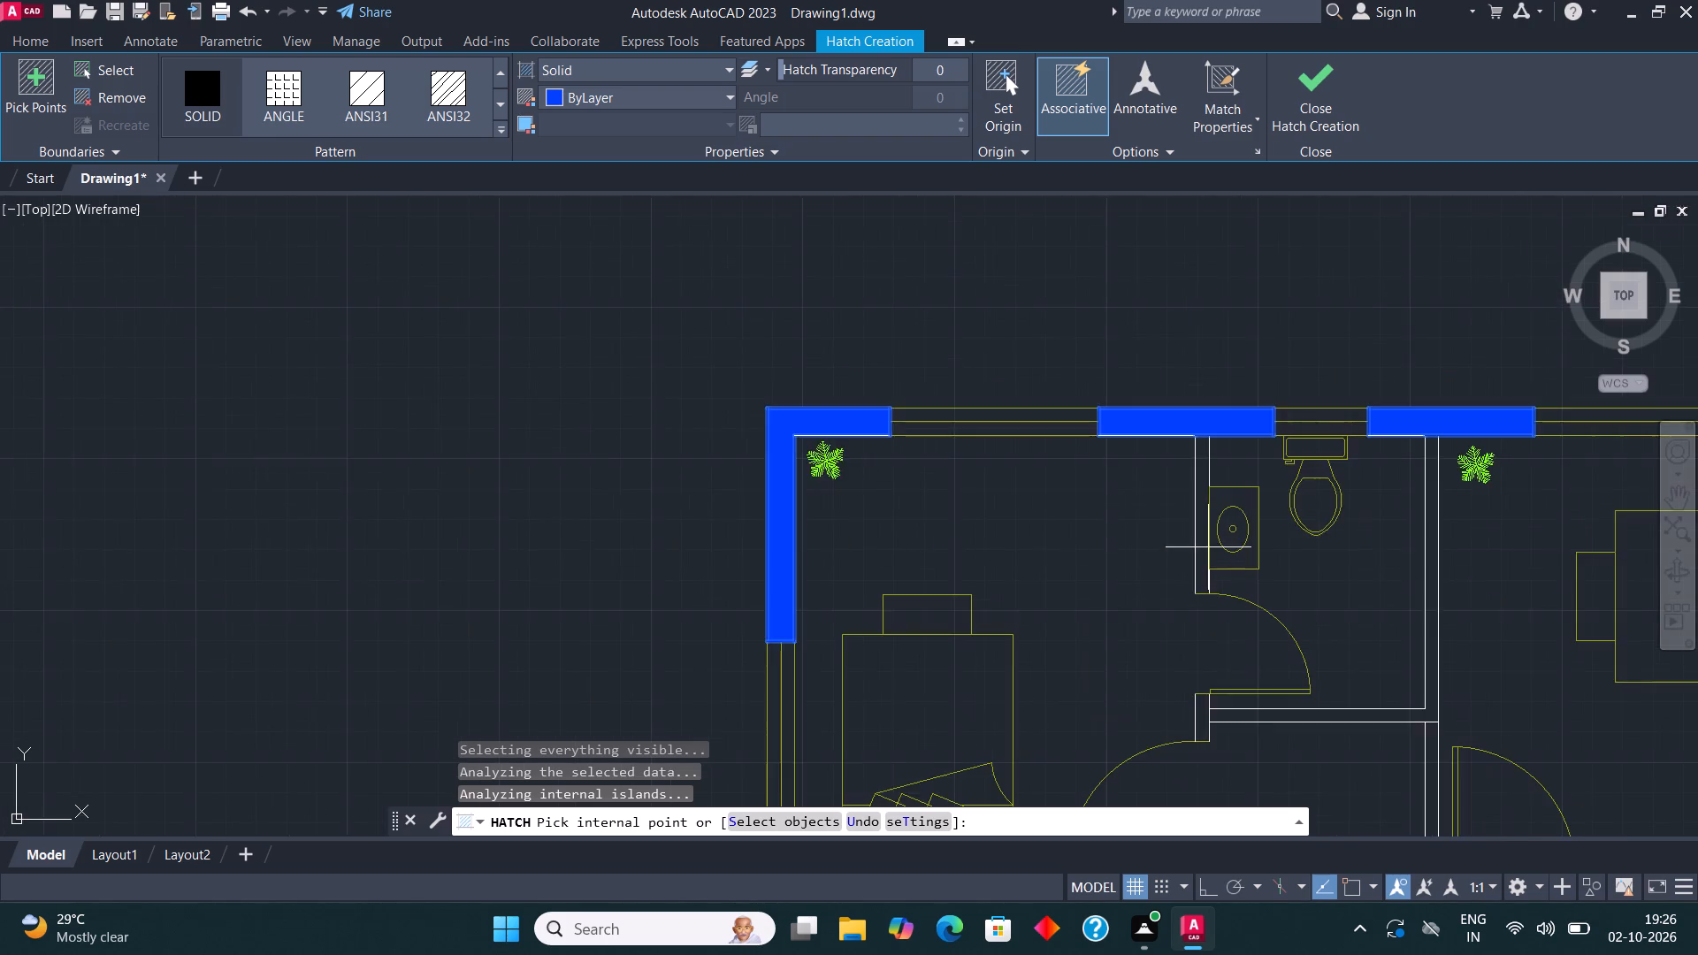
{"action": "left_click", "coordinate": [1197, 505]}
Fill the attached bathroom's door-side stub, its lower and far side walls, and the wall continuing to the second bedroom's door with solid hatch.
{"action": "scroll", "coordinate": [1197, 505], "scroll_direction": "down", "scroll_amount": 2}
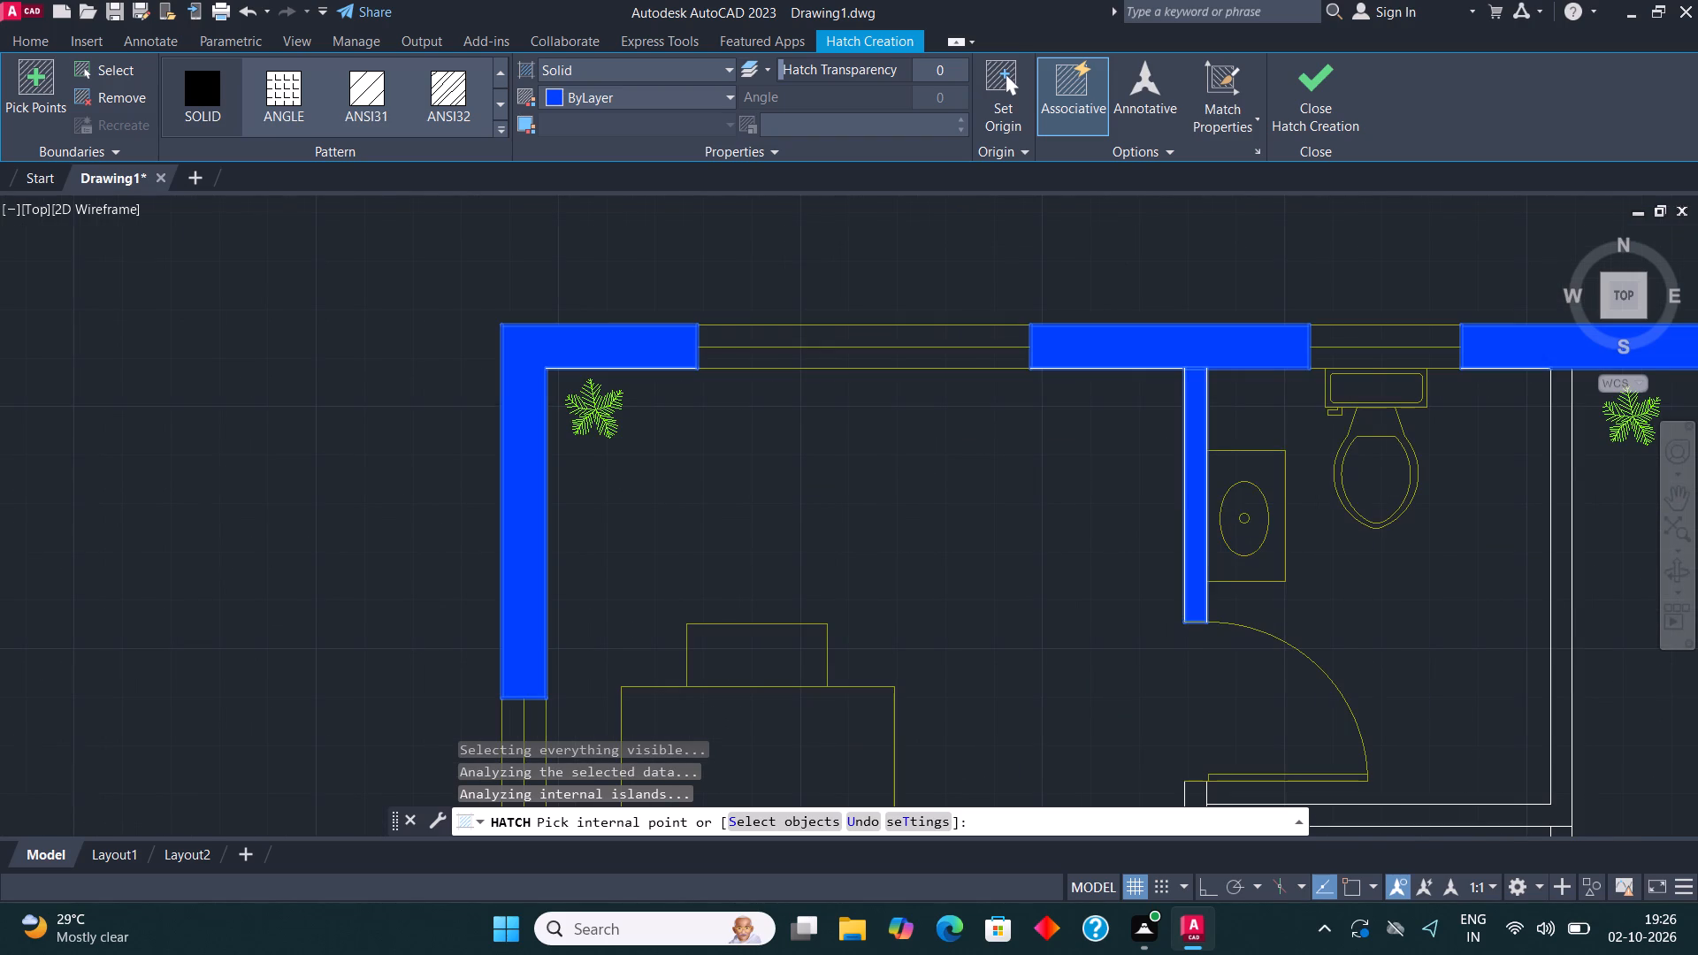
{"action": "scroll", "coordinate": [1296, 609], "scroll_direction": "up", "scroll_amount": 2}
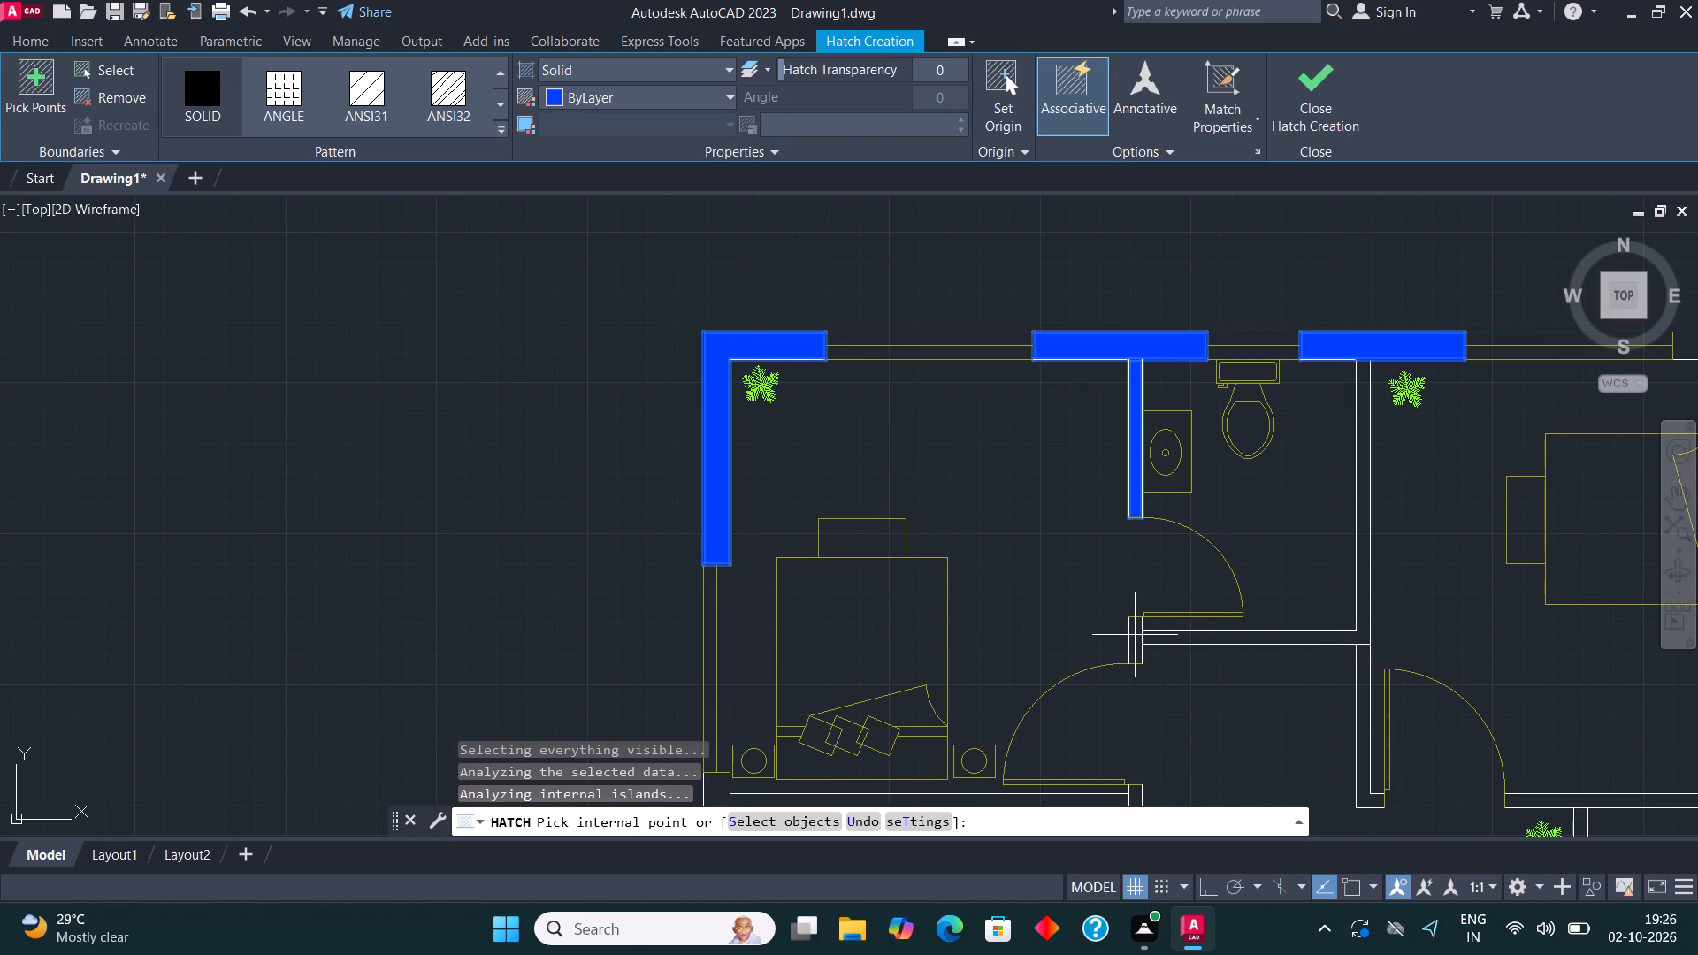
{"action": "left_click", "coordinate": [1135, 635]}
{"action": "left_click", "coordinate": [1212, 639]}
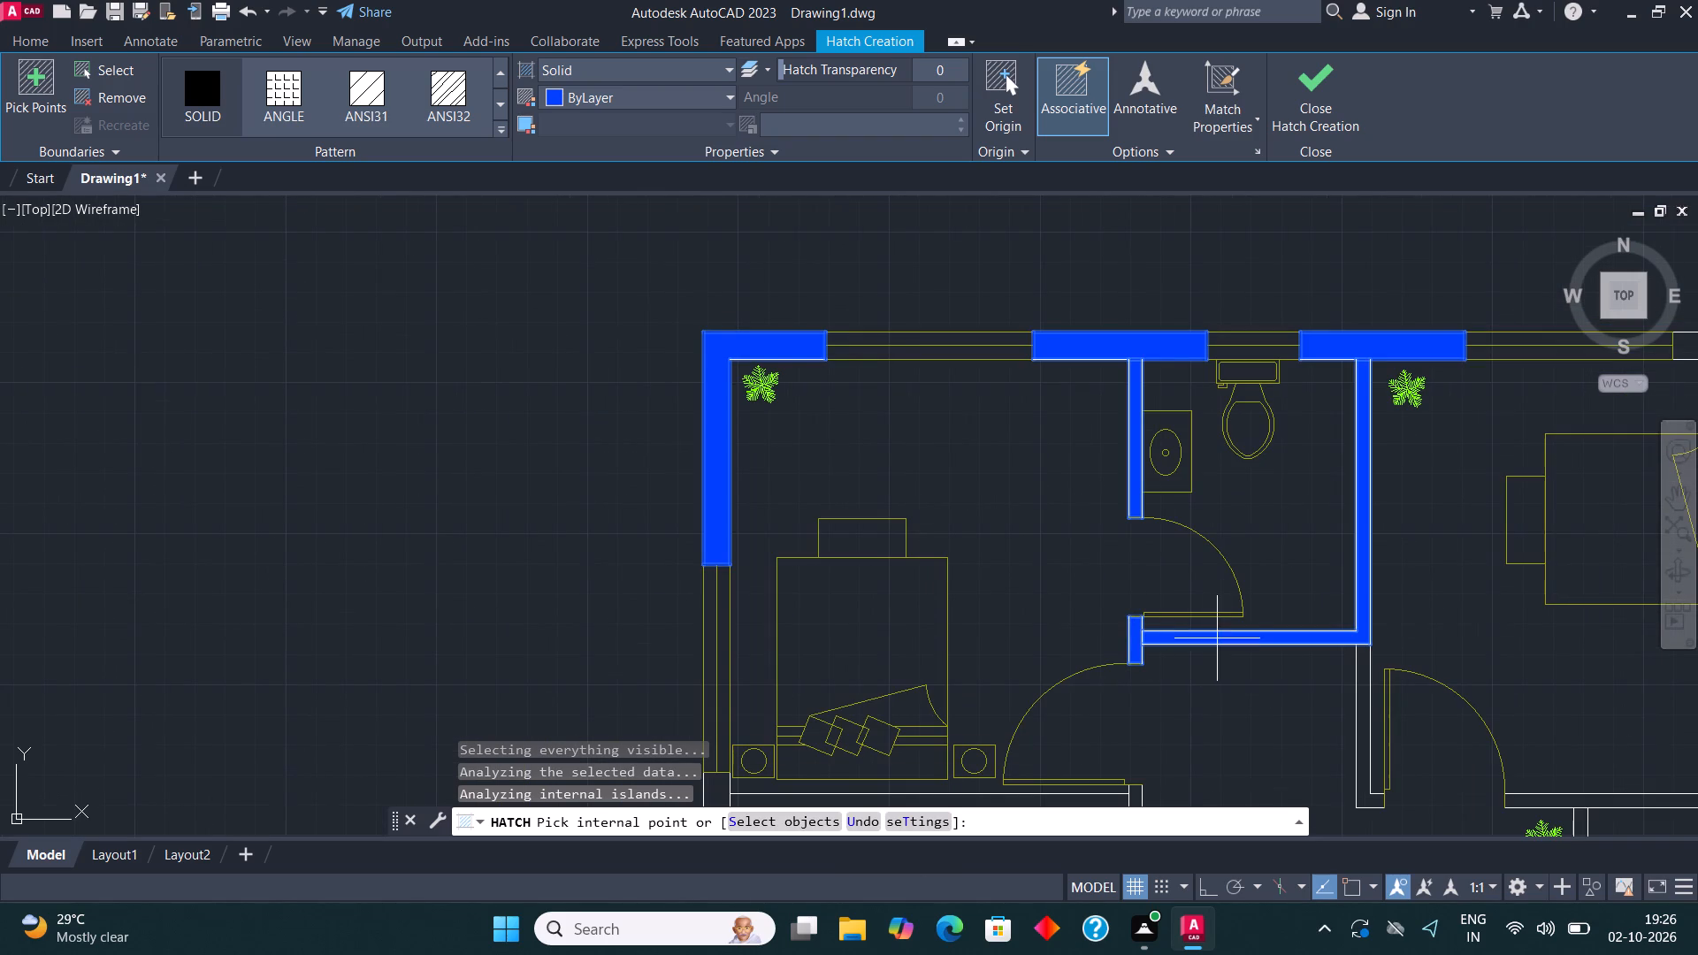
{"action": "left_click", "coordinate": [1360, 721]}
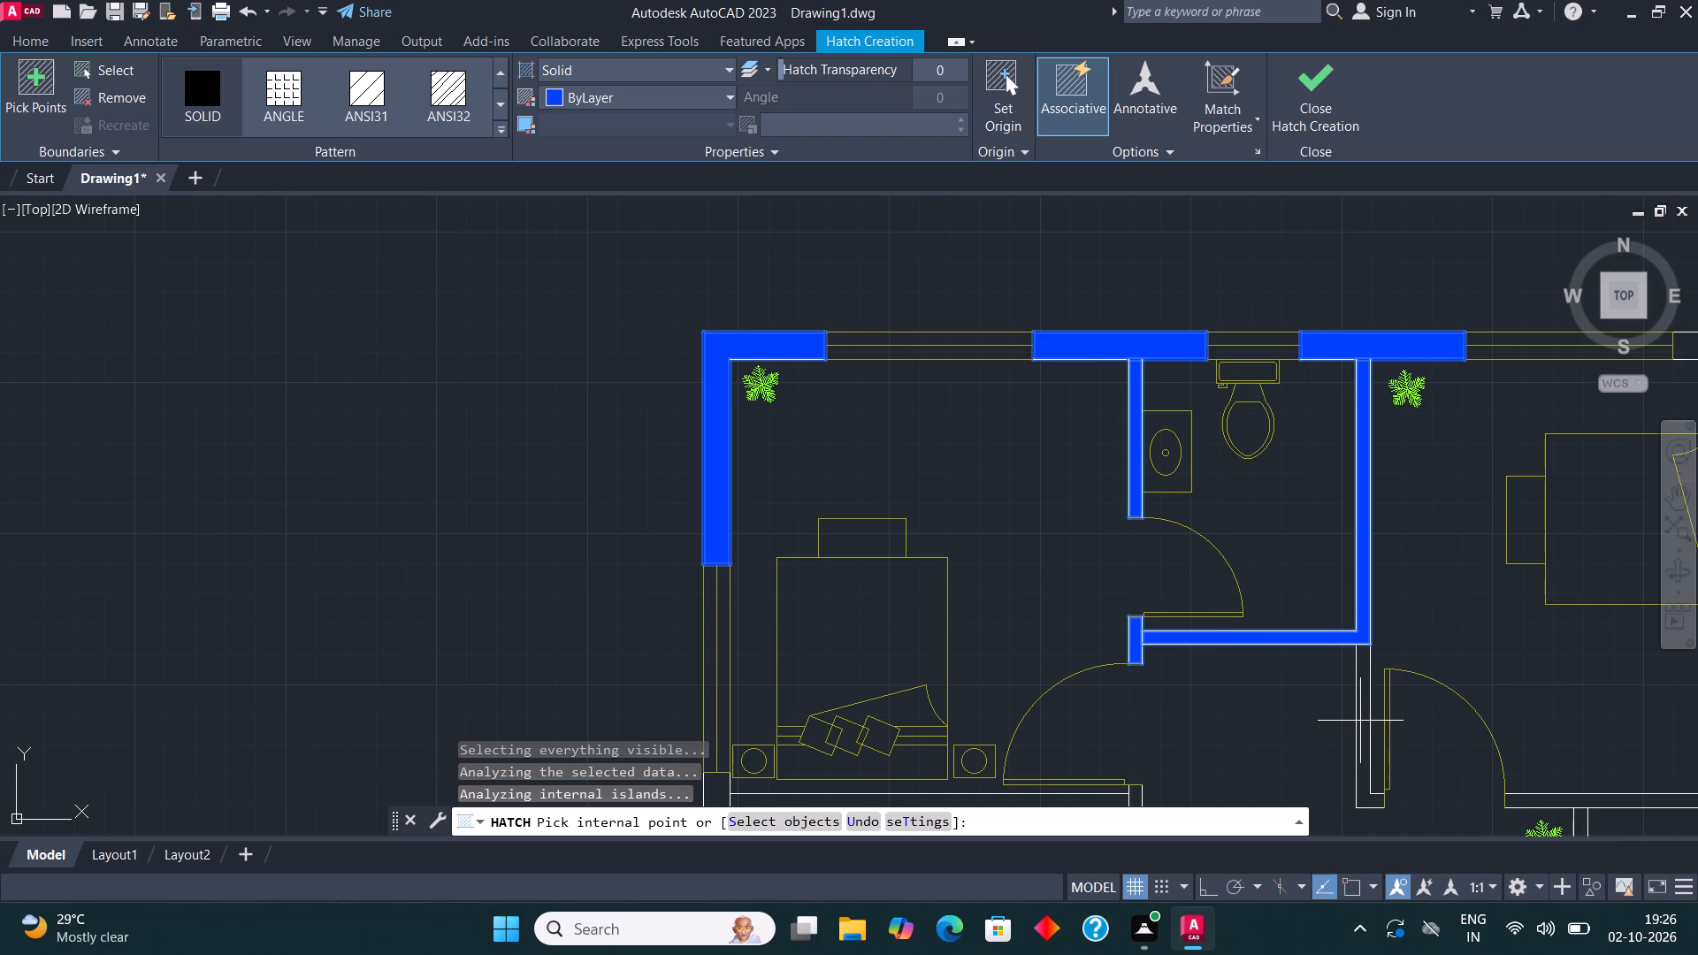
Fill the left unit's common bathroom walls with solid hatch, including both exterior piers beside its window and the small pieces at its door-side corners.
{"action": "scroll", "coordinate": [1222, 460], "scroll_direction": "down", "scroll_amount": 2}
{"action": "scroll", "coordinate": [1036, 600], "scroll_direction": "up", "scroll_amount": 3}
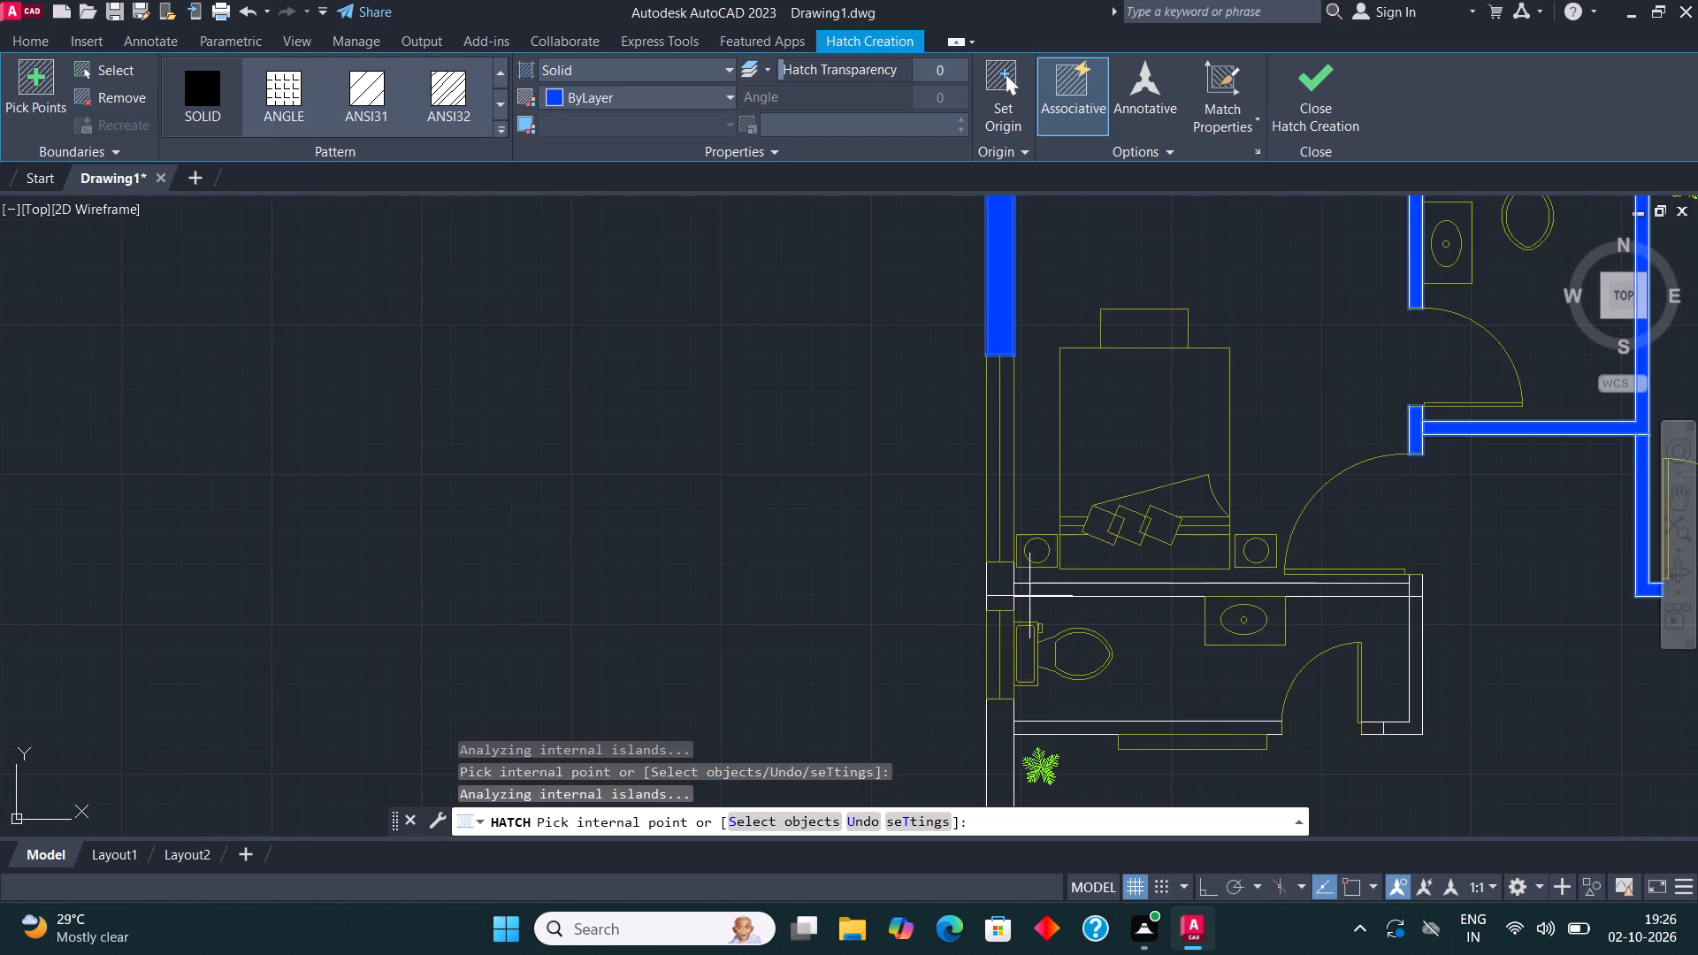
{"action": "left_click", "coordinate": [995, 584]}
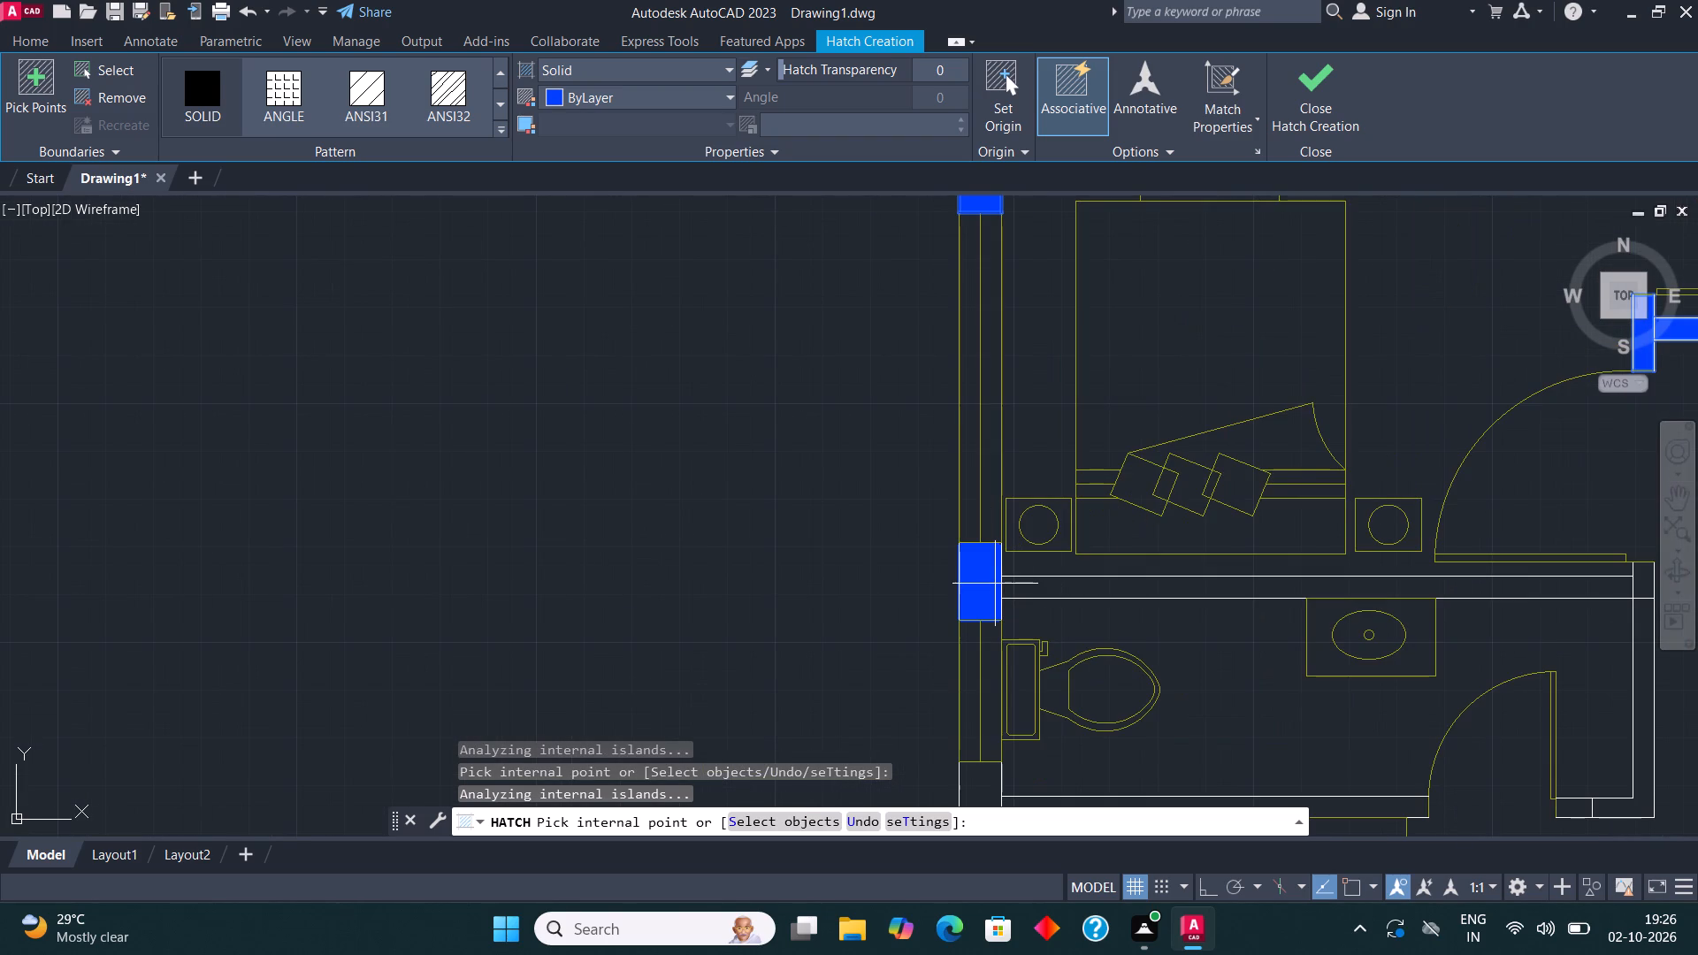
{"action": "left_click", "coordinate": [1113, 592]}
{"action": "scroll", "coordinate": [1081, 464], "scroll_direction": "down", "scroll_amount": 2}
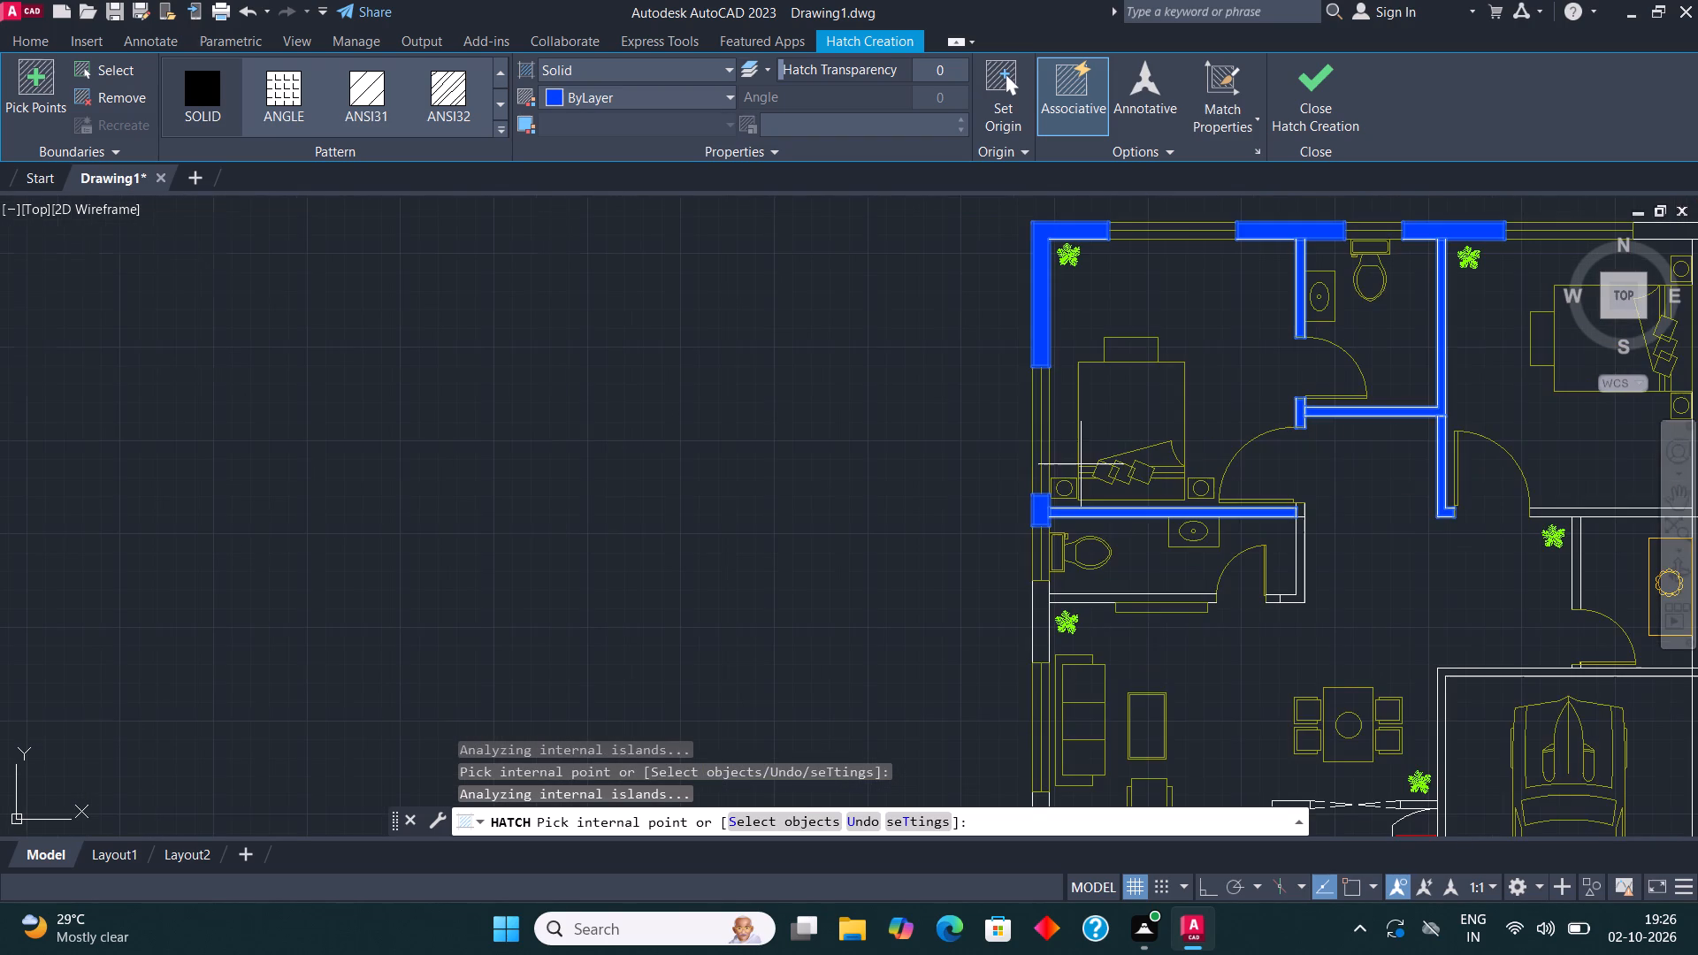
{"action": "left_click", "coordinate": [1037, 607]}
{"action": "scroll", "coordinate": [1100, 600], "scroll_direction": "up", "scroll_amount": 2}
{"action": "left_click", "coordinate": [1102, 599]}
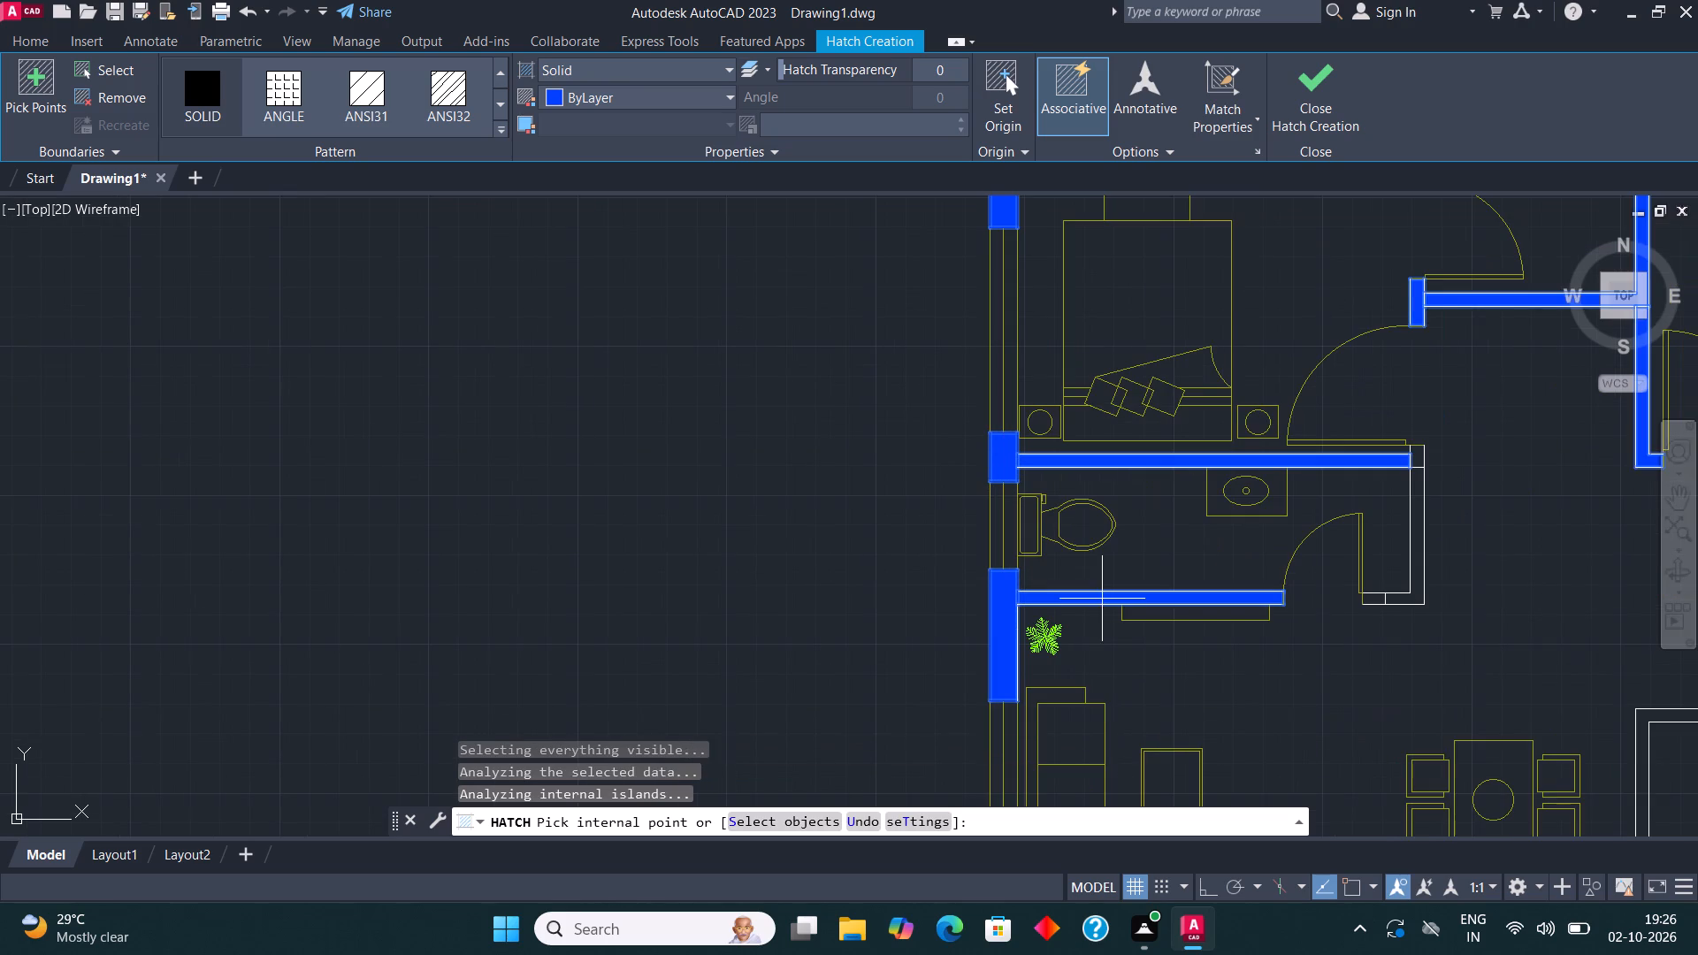
{"action": "left_click", "coordinate": [1403, 600]}
{"action": "left_click", "coordinate": [1380, 597]}
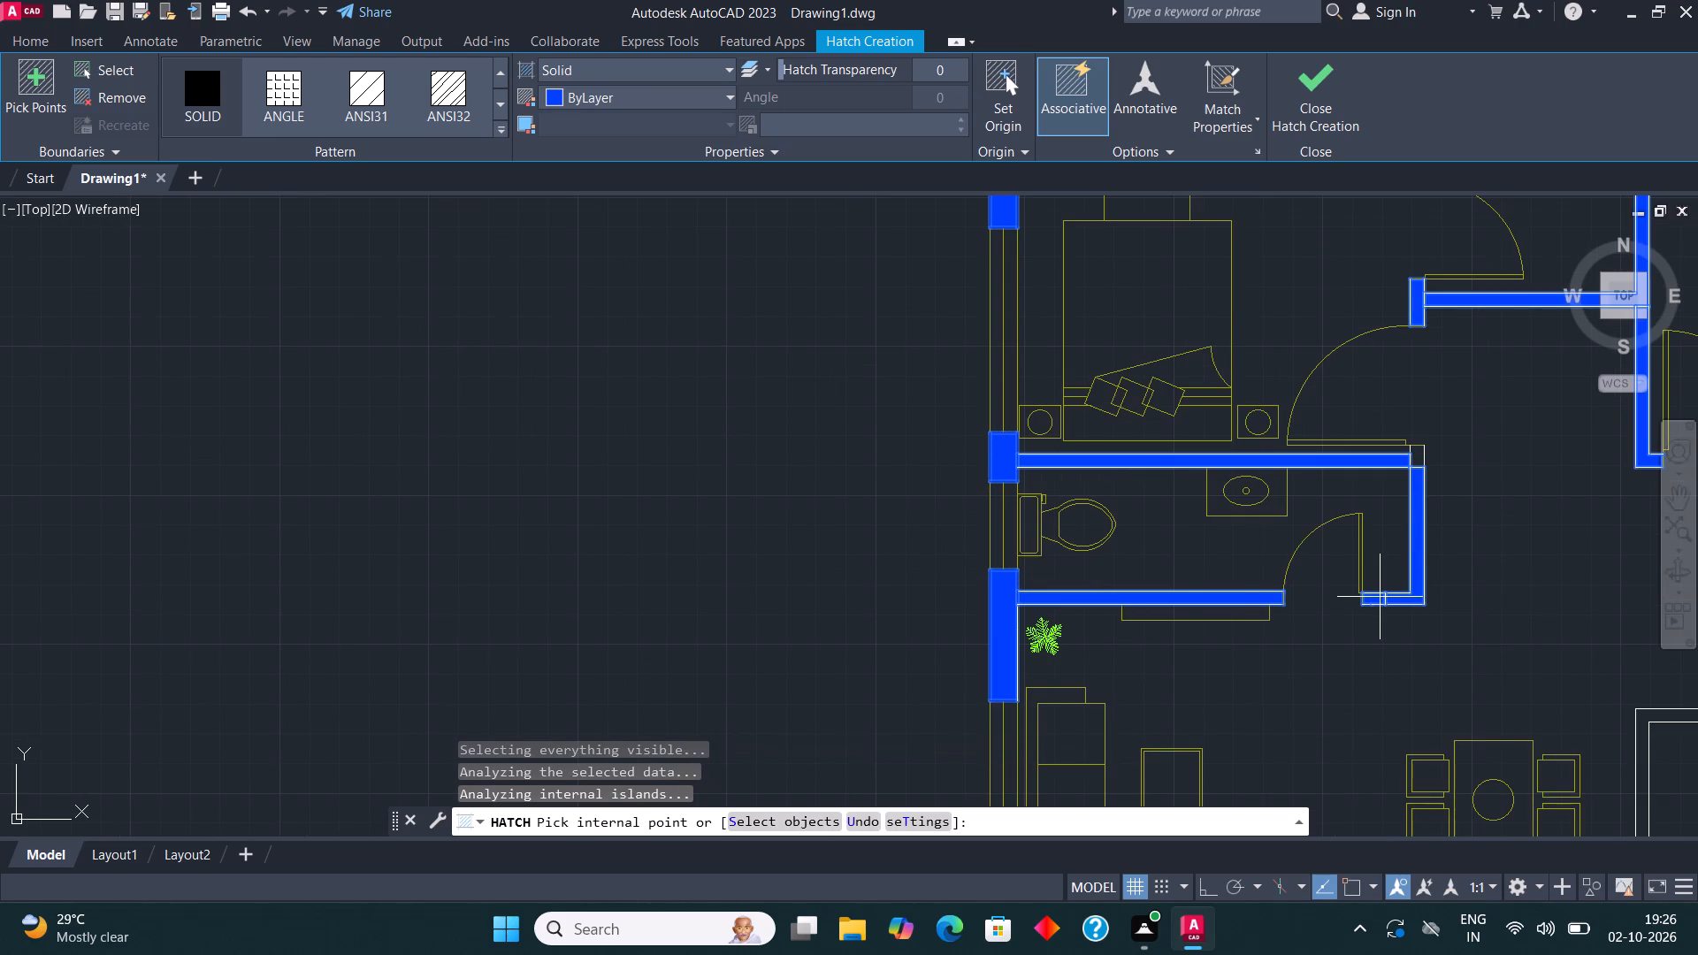
{"action": "left_click", "coordinate": [1419, 457]}
Fill the left unit's lower exterior side wall, the entrance wall pieces beside the window and double door, and the adjoining kitchen wall with solid hatch.
{"action": "scroll", "coordinate": [1159, 401], "scroll_direction": "down", "scroll_amount": 2}
{"action": "scroll", "coordinate": [1097, 647], "scroll_direction": "up", "scroll_amount": 3}
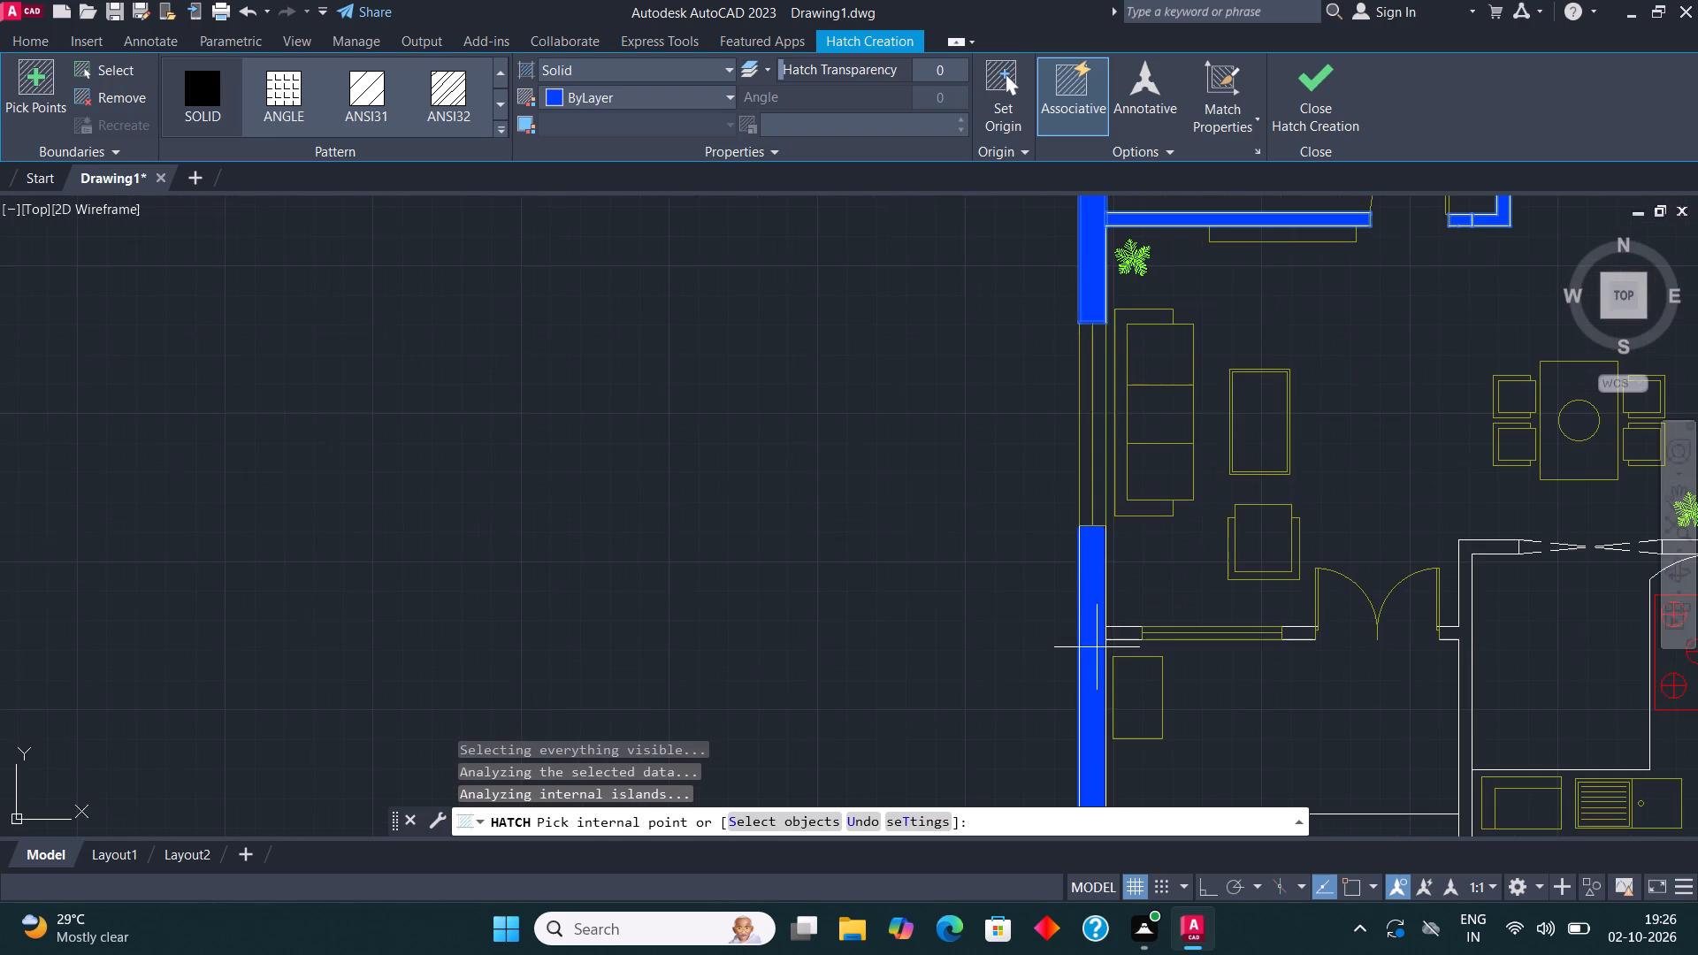
{"action": "left_click", "coordinate": [1097, 647]}
{"action": "scroll", "coordinate": [876, 396], "scroll_direction": "down", "scroll_amount": 2}
{"action": "scroll", "coordinate": [986, 489], "scroll_direction": "up", "scroll_amount": 2}
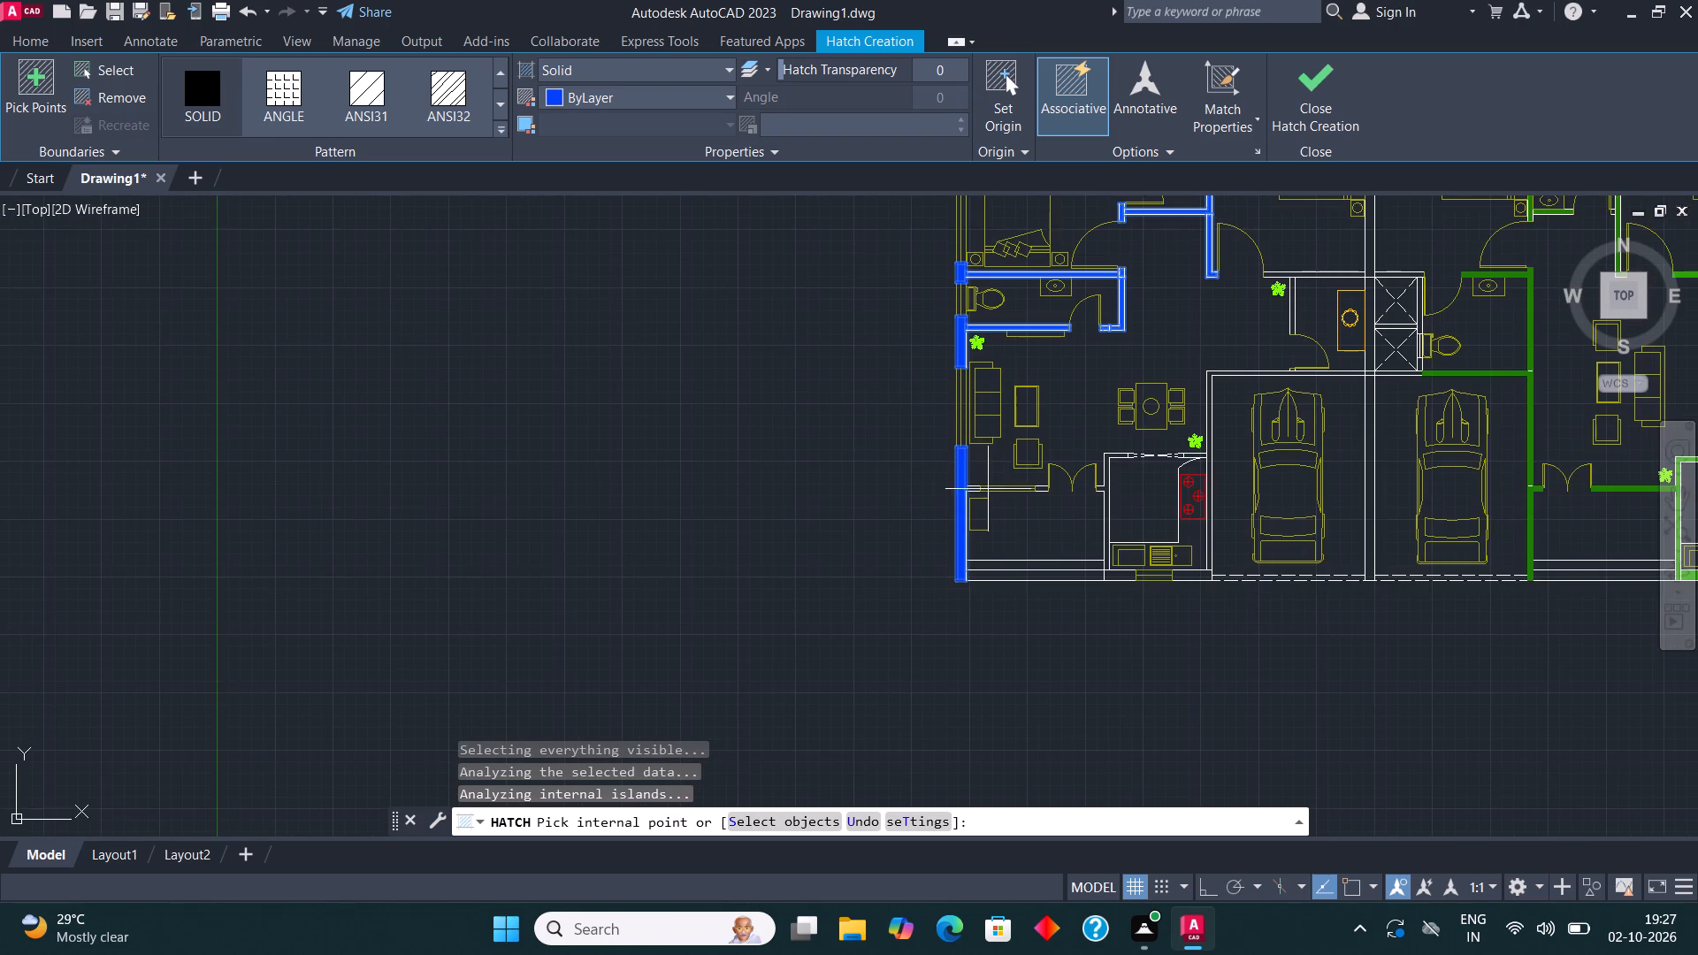
{"action": "scroll", "coordinate": [983, 489], "scroll_direction": "up", "scroll_amount": 2}
{"action": "left_click", "coordinate": [944, 480]}
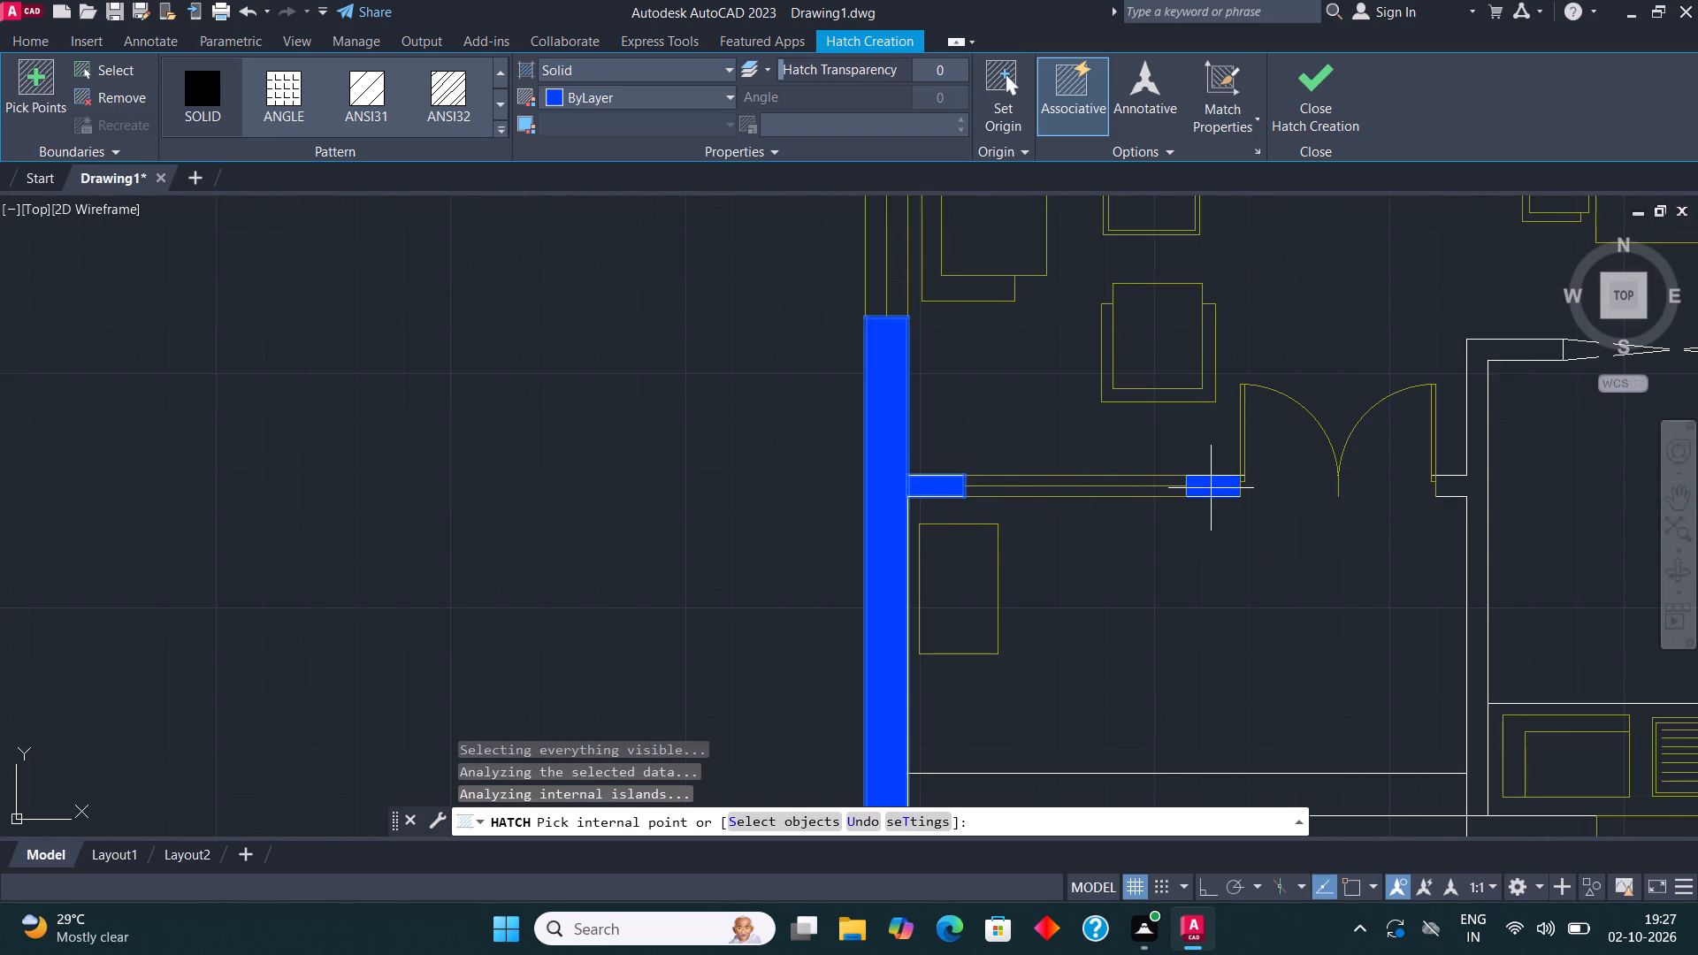
{"action": "left_click", "coordinate": [1211, 488]}
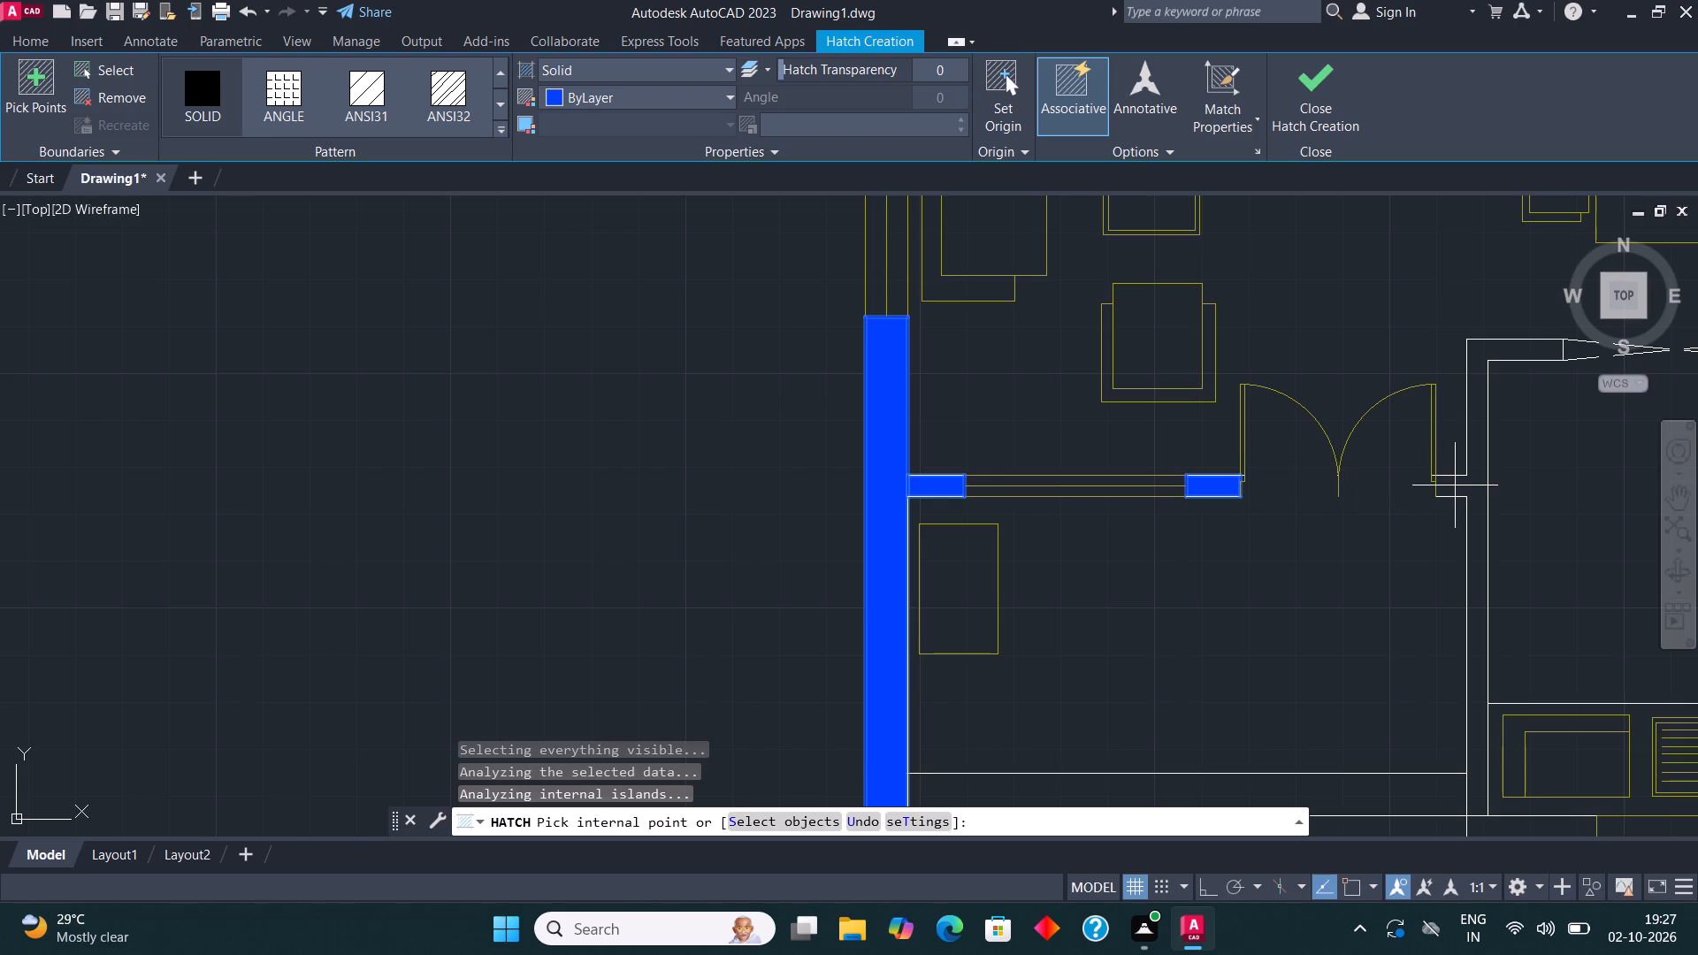
{"action": "left_click", "coordinate": [1457, 485]}
{"action": "scroll", "coordinate": [857, 630], "scroll_direction": "down", "scroll_amount": 2}
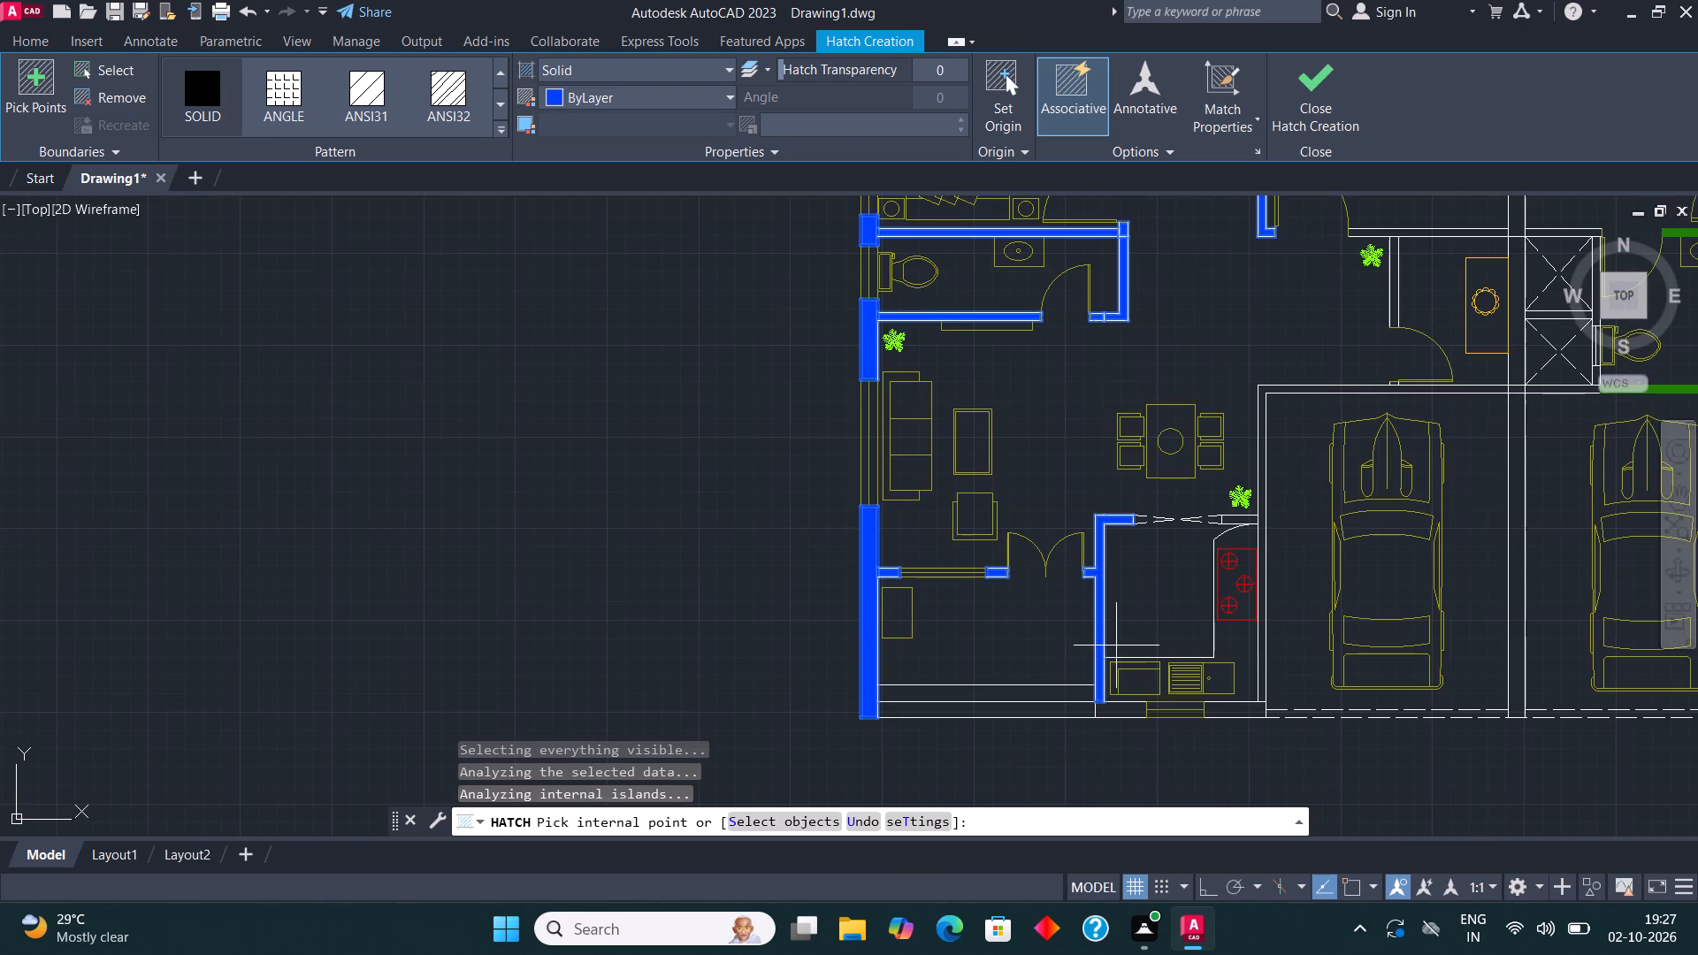
Fill the two exterior wall segments on either side of the left kitchen's window with solid hatch and finish the hatch.
{"action": "scroll", "coordinate": [1150, 708], "scroll_direction": "up", "scroll_amount": 3}
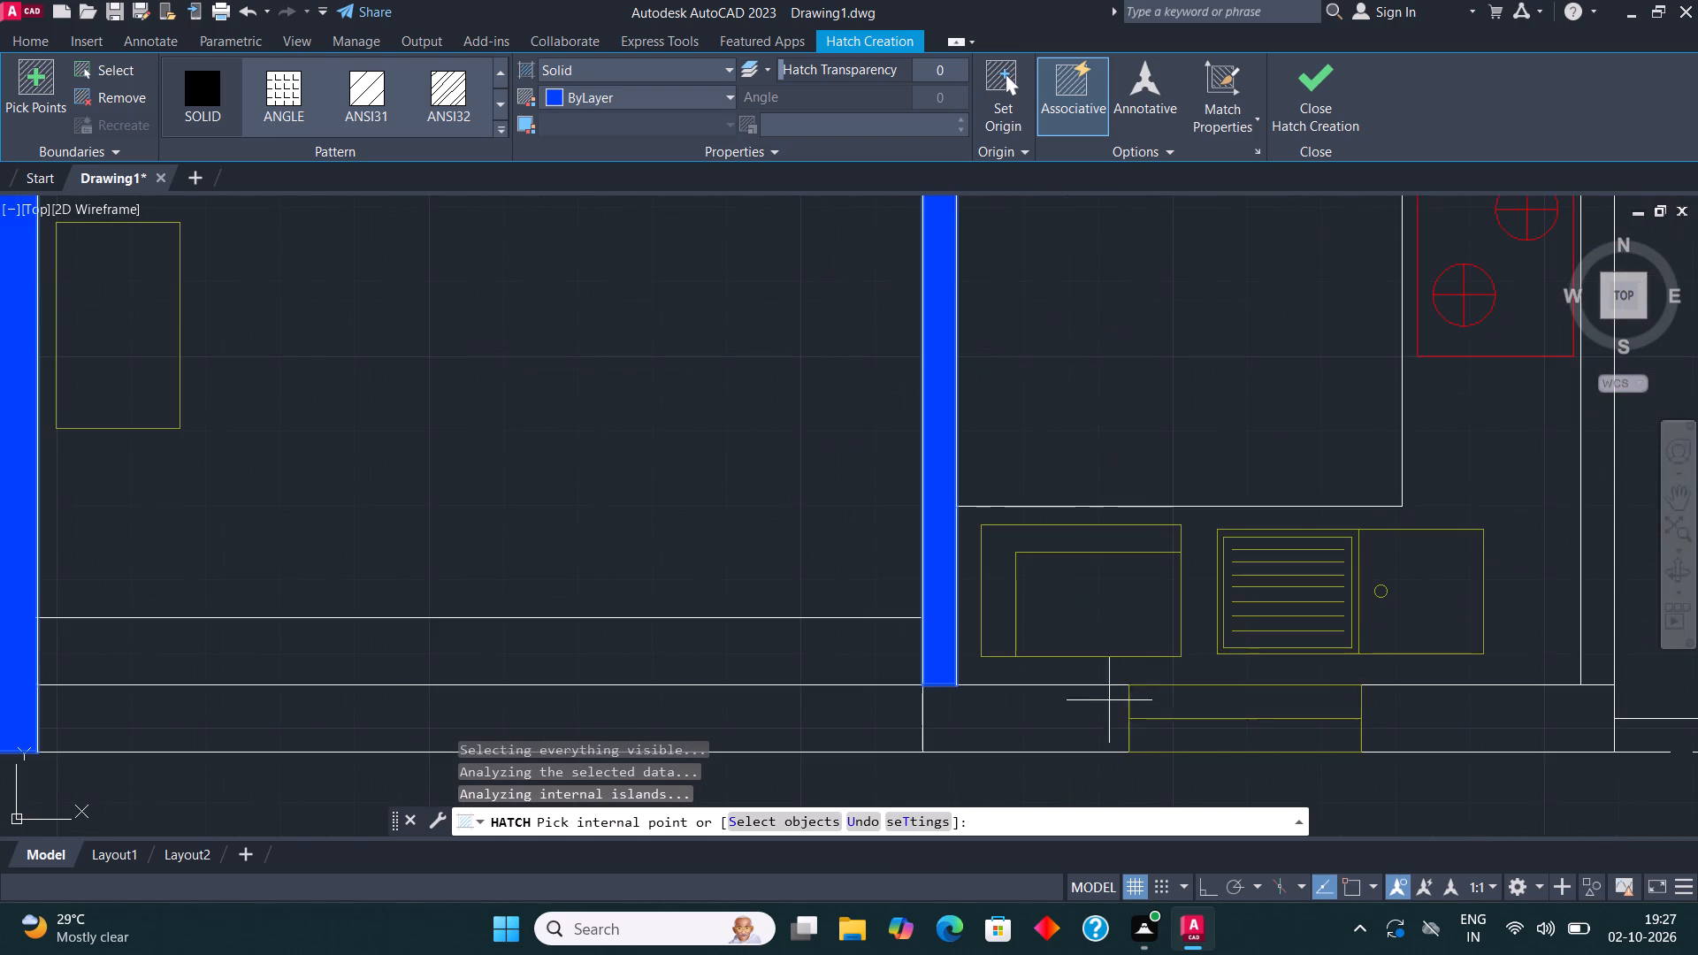
{"action": "left_click", "coordinate": [1035, 704]}
{"action": "left_click", "coordinate": [1421, 711]}
{"action": "scroll", "coordinate": [1067, 691], "scroll_direction": "down", "scroll_amount": 1}
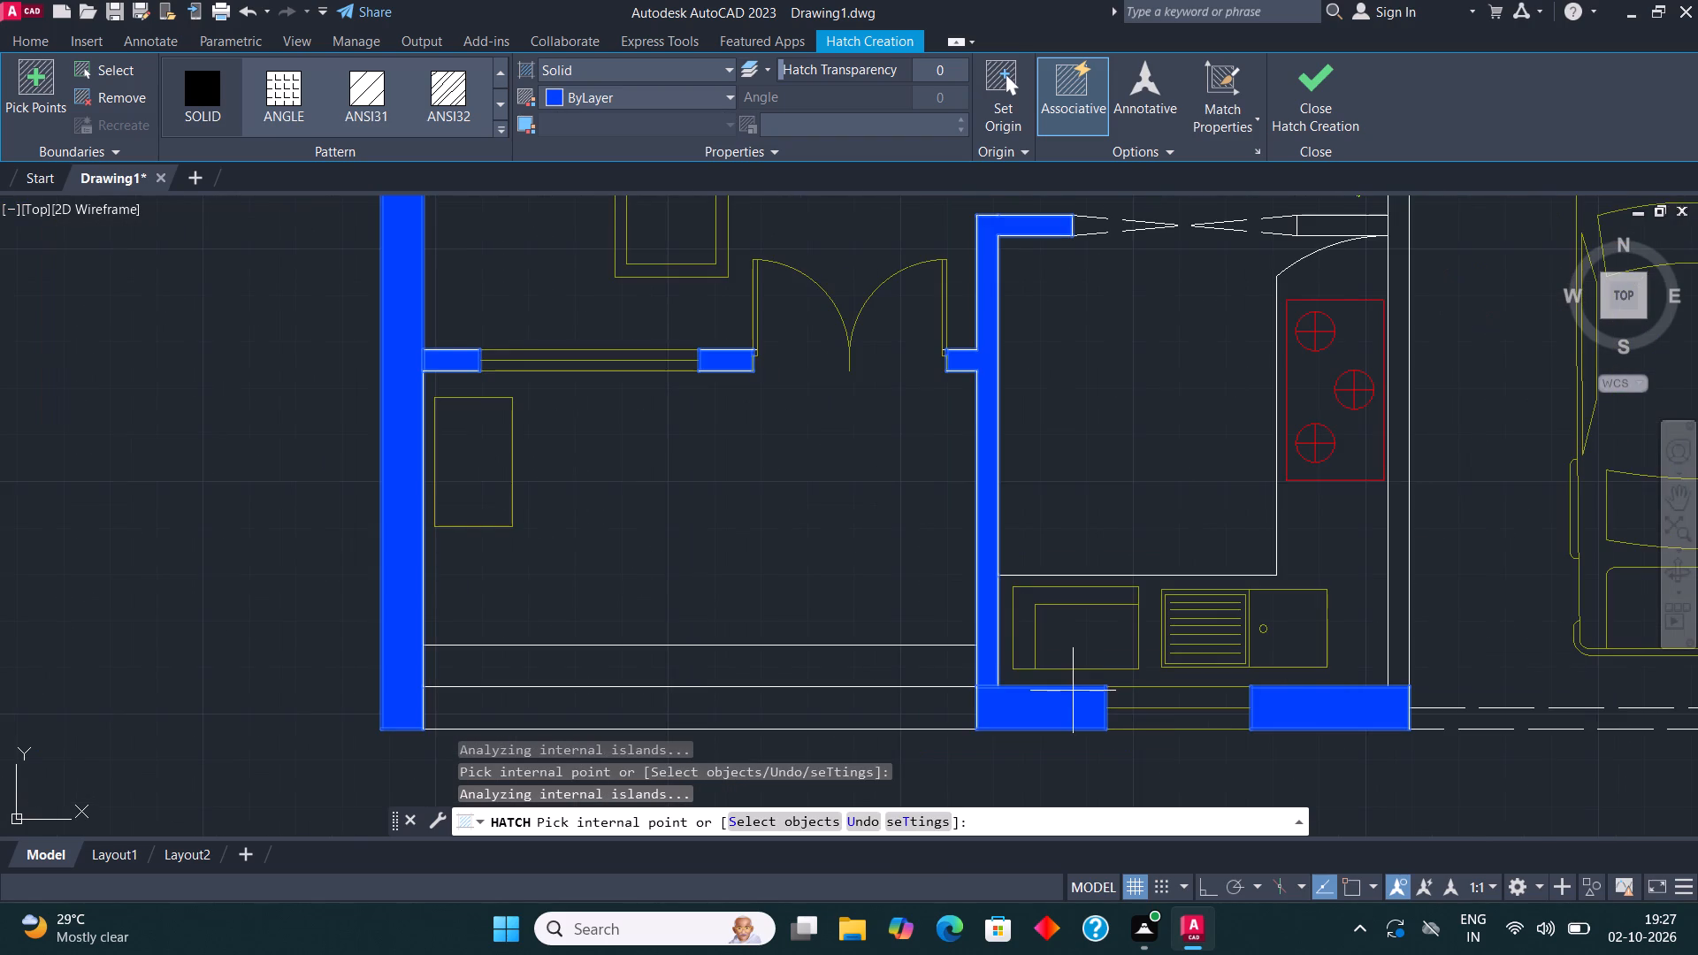
{"action": "scroll", "coordinate": [1034, 651], "scroll_direction": "down", "scroll_amount": 1}
{"action": "scroll", "coordinate": [1143, 676], "scroll_direction": "down", "scroll_amount": 1}
{"action": "scroll", "coordinate": [1193, 504], "scroll_direction": "up", "scroll_amount": 2}
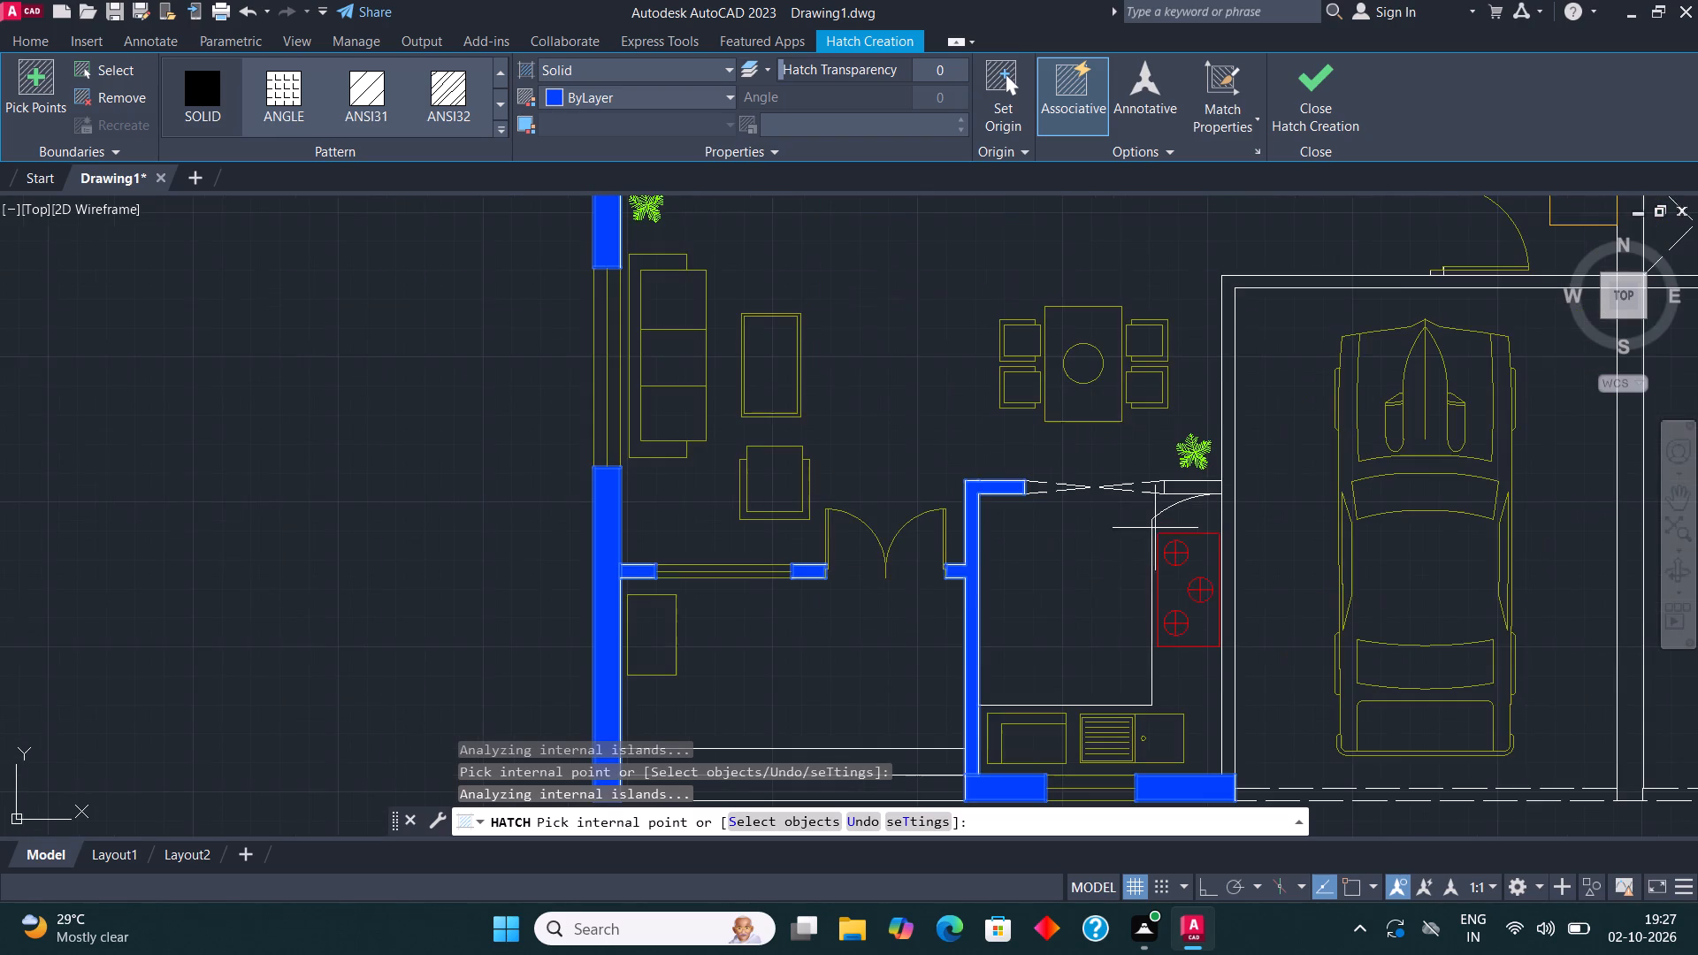
{"action": "scroll", "coordinate": [983, 699], "scroll_direction": "down", "scroll_amount": 2}
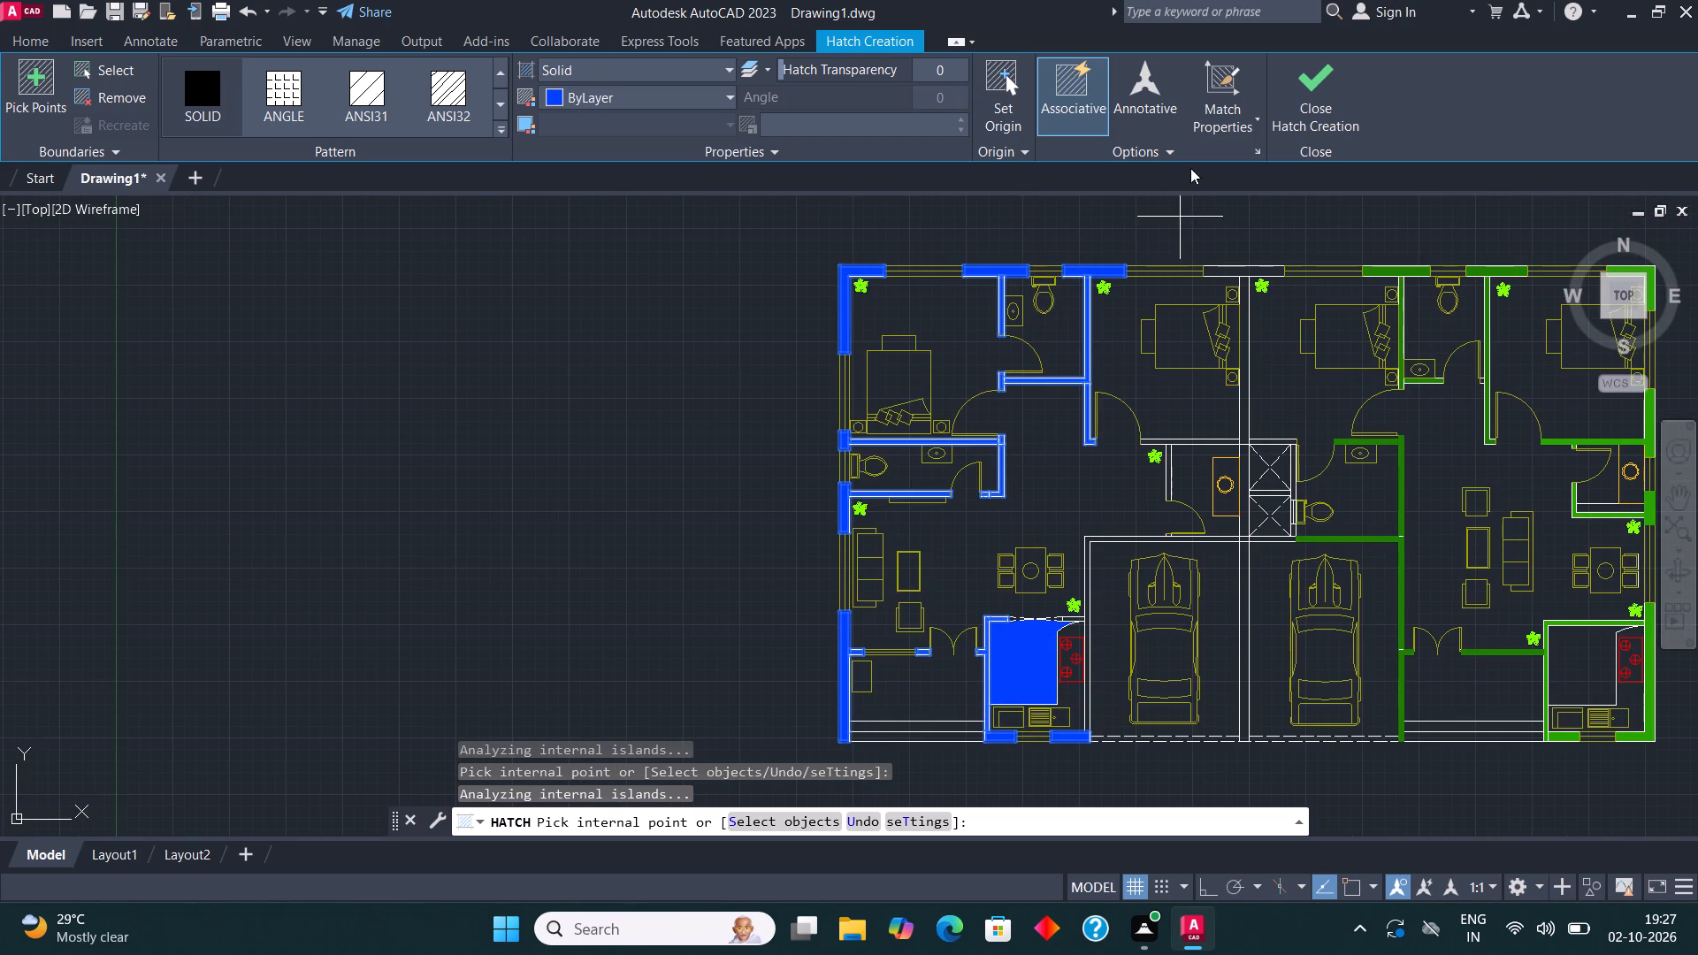
{"action": "left_click", "coordinate": [1309, 88]}
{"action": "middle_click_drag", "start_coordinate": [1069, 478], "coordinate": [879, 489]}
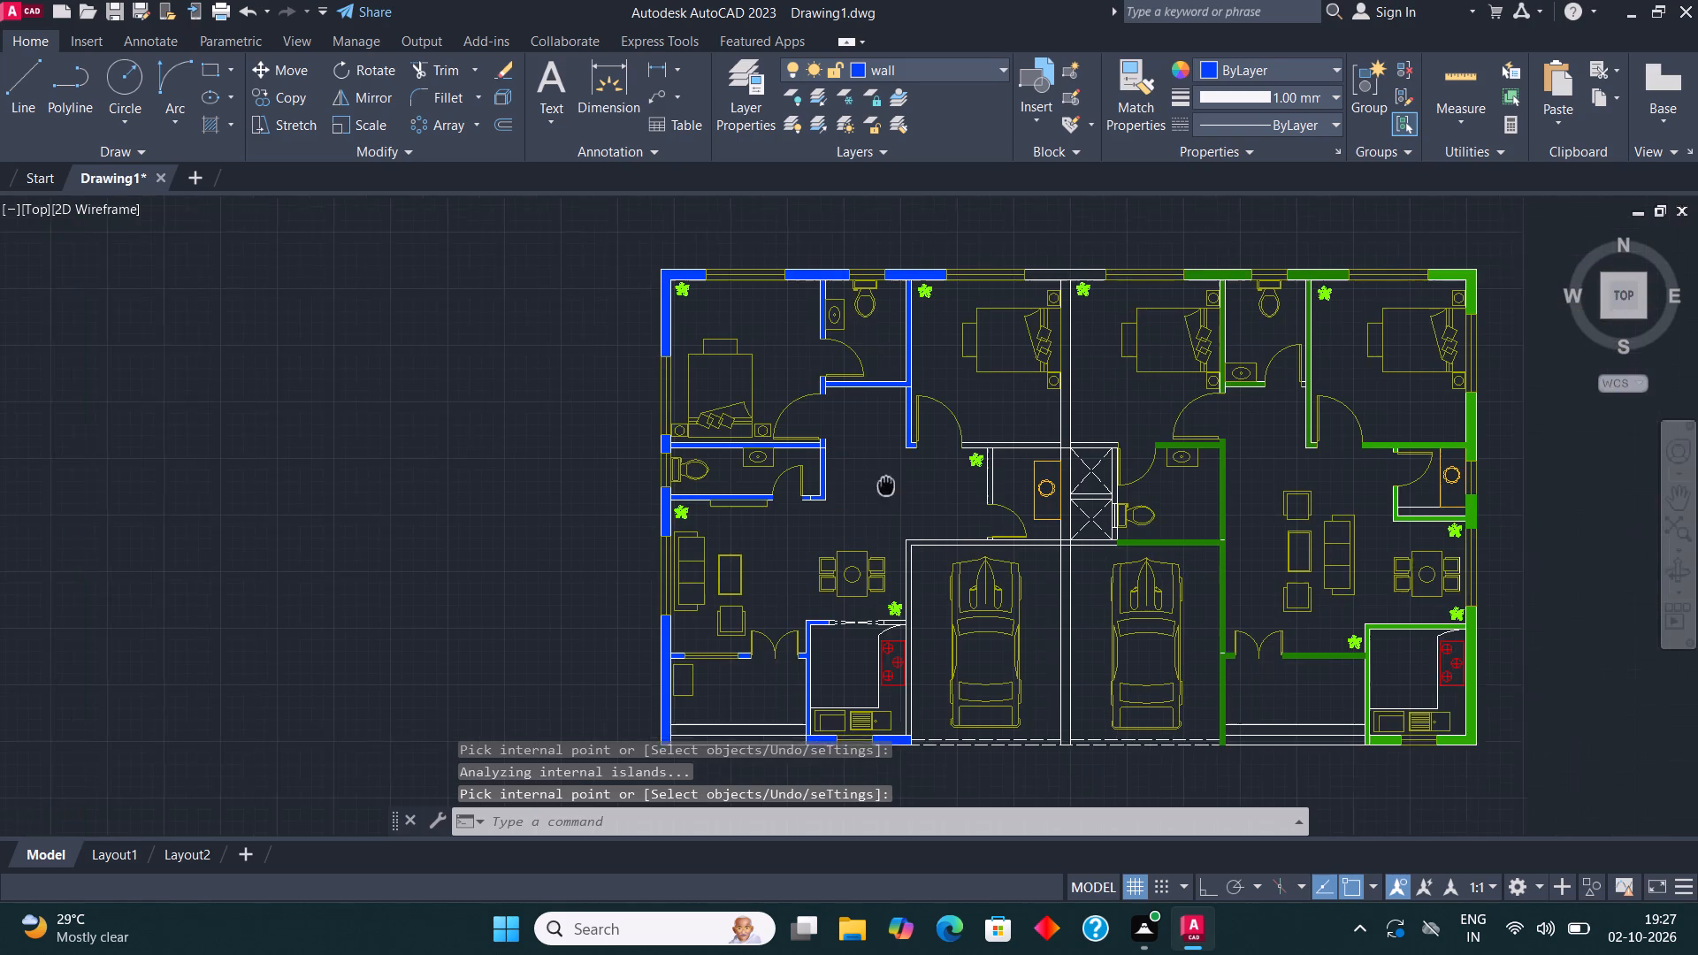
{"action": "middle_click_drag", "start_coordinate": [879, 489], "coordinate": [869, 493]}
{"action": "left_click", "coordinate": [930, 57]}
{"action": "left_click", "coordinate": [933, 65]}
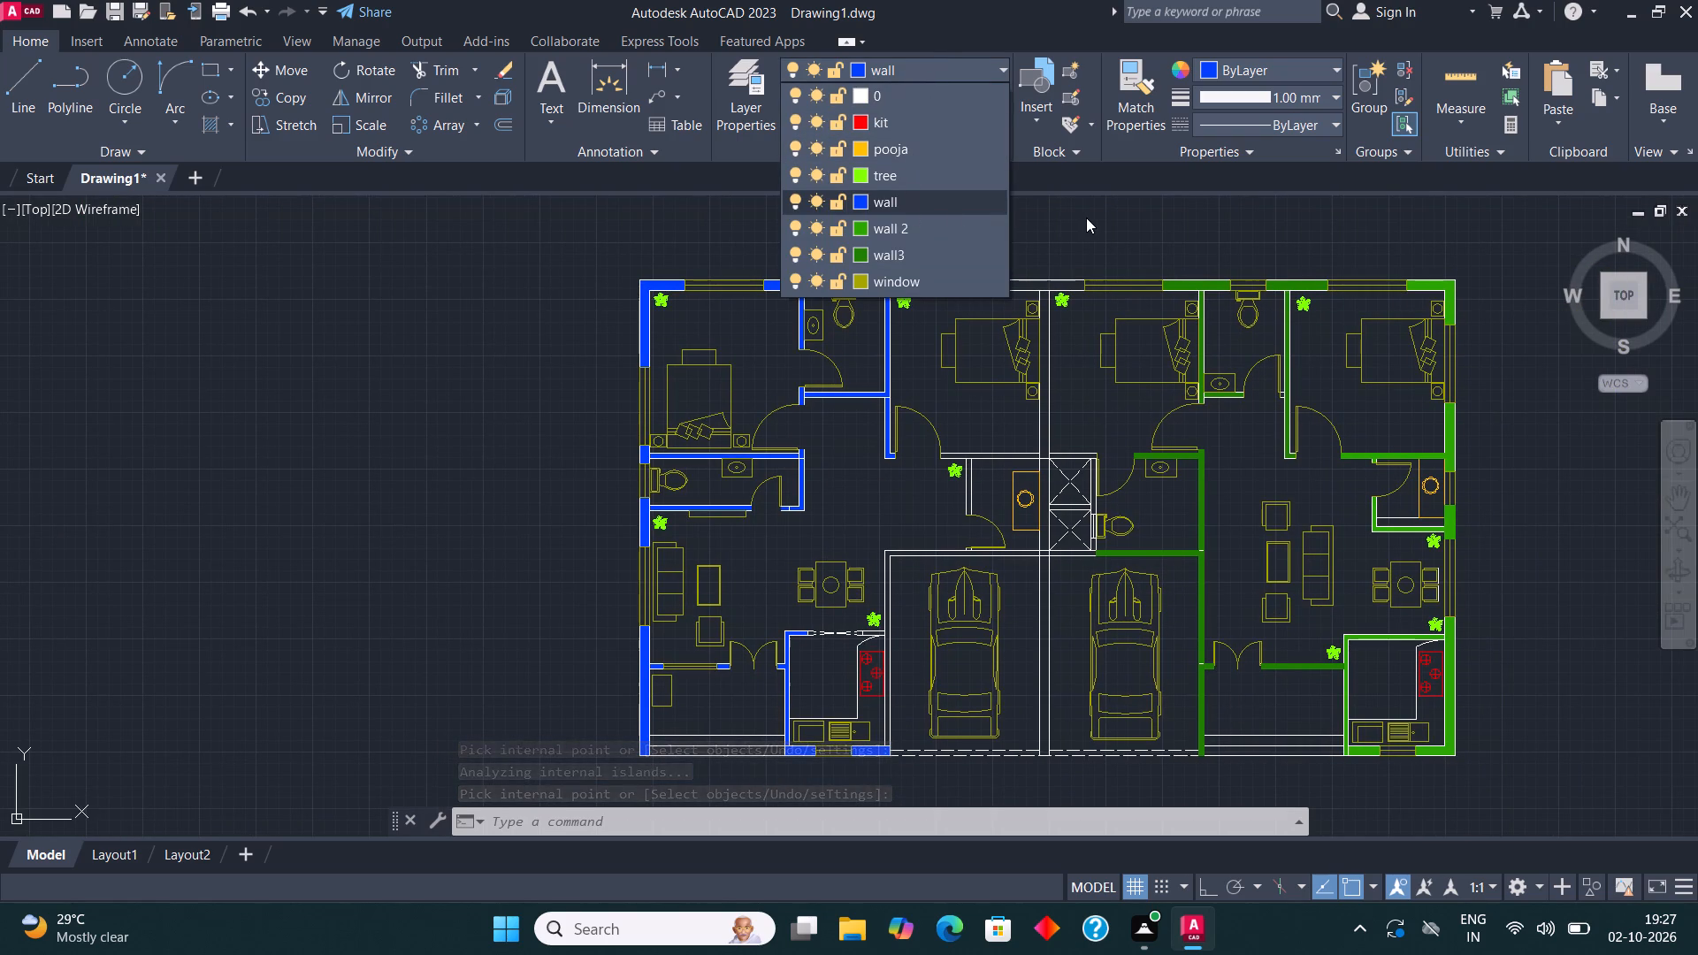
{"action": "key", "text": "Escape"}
Create a new layer named wall 4.
{"action": "left_click", "coordinate": [730, 75]}
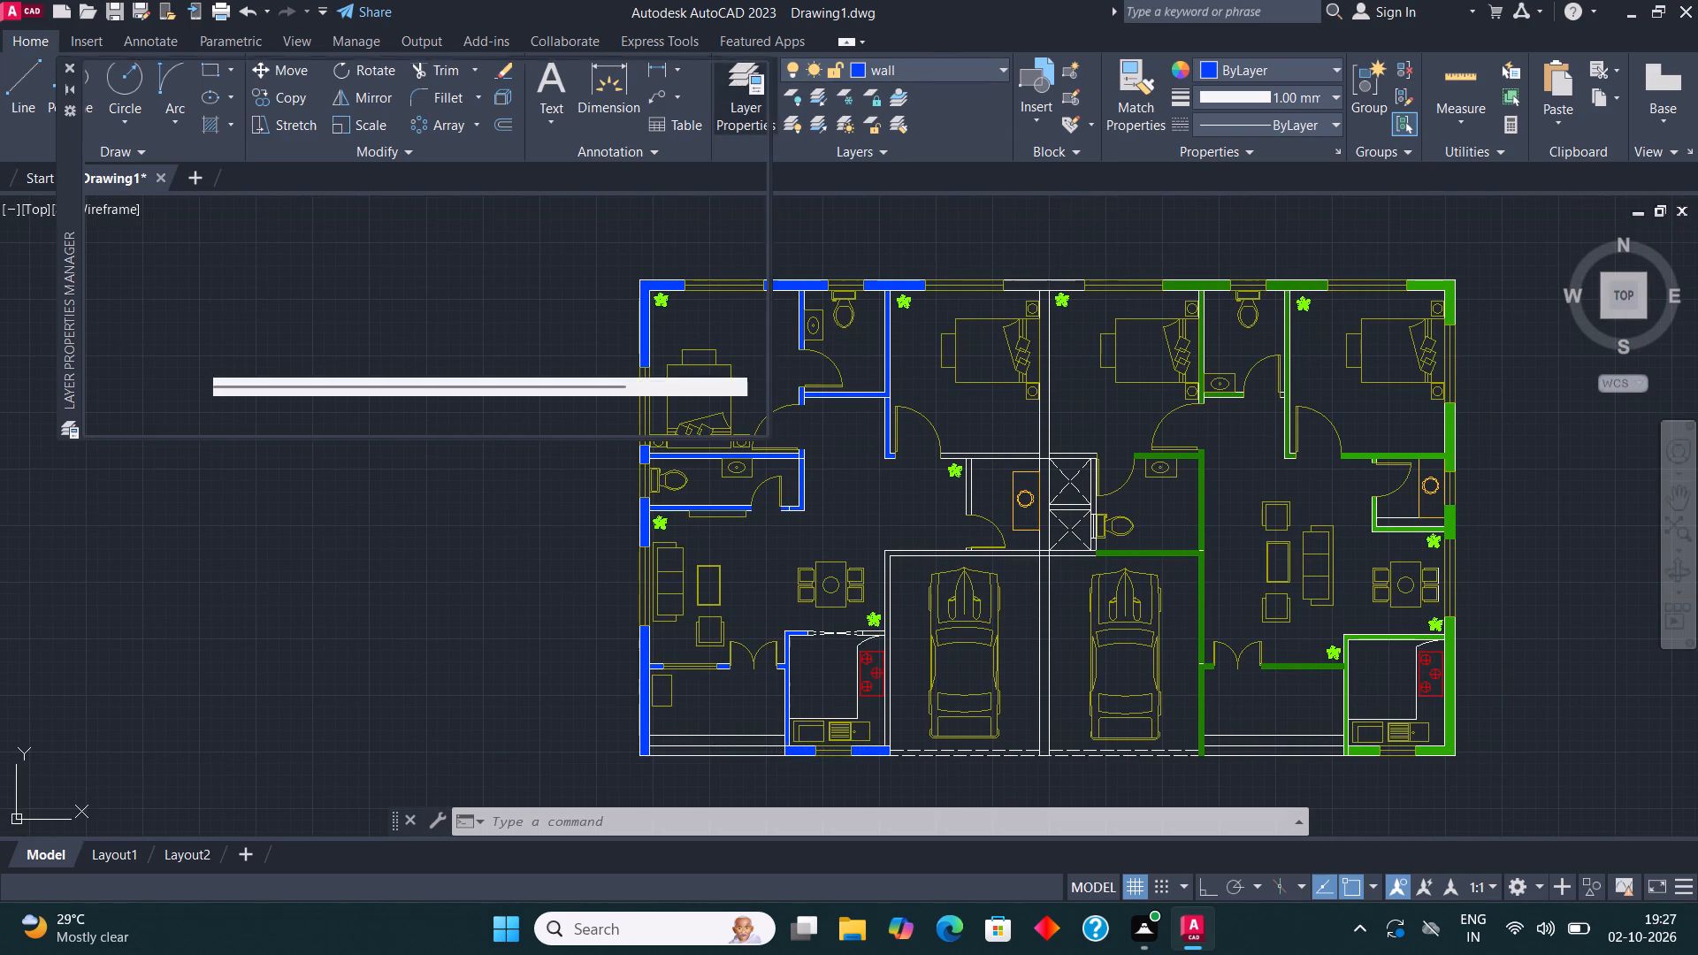
{"action": "left_click", "coordinate": [204, 100]}
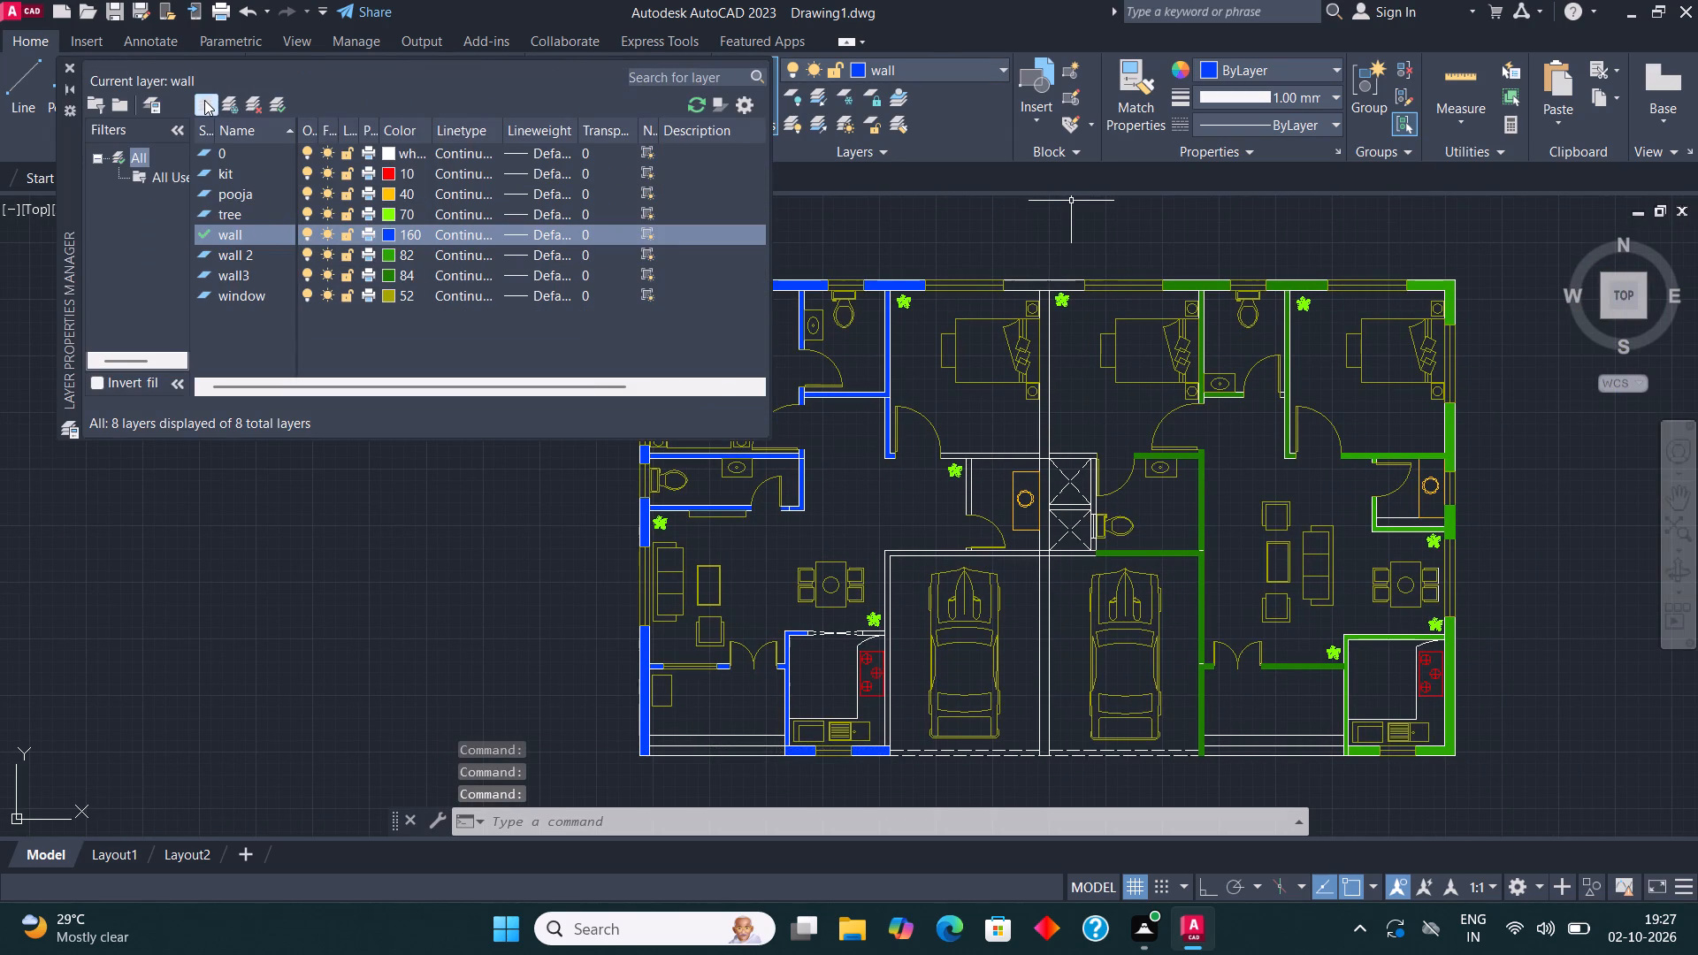
{"action": "type", "text": "wall"}
{"action": "key", "text": "space"}
{"action": "key", "text": "4"}
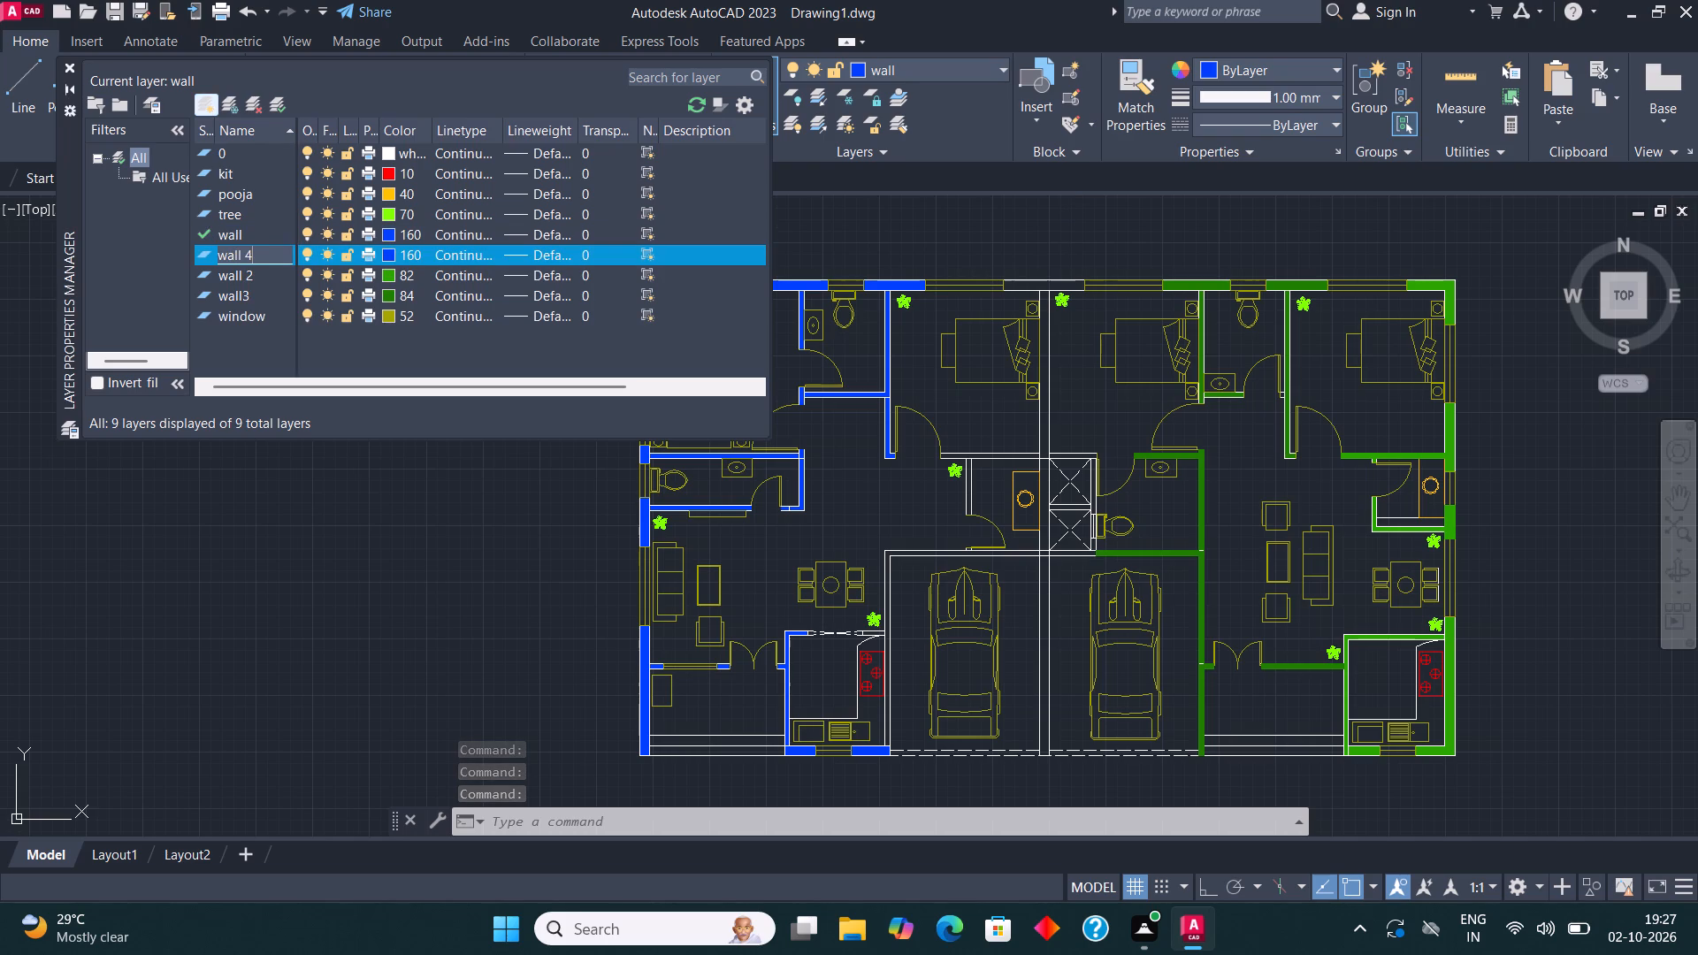
Set the wall 4 layer's colour to index 157 and close the layer manager.
{"action": "left_click", "coordinate": [384, 252]}
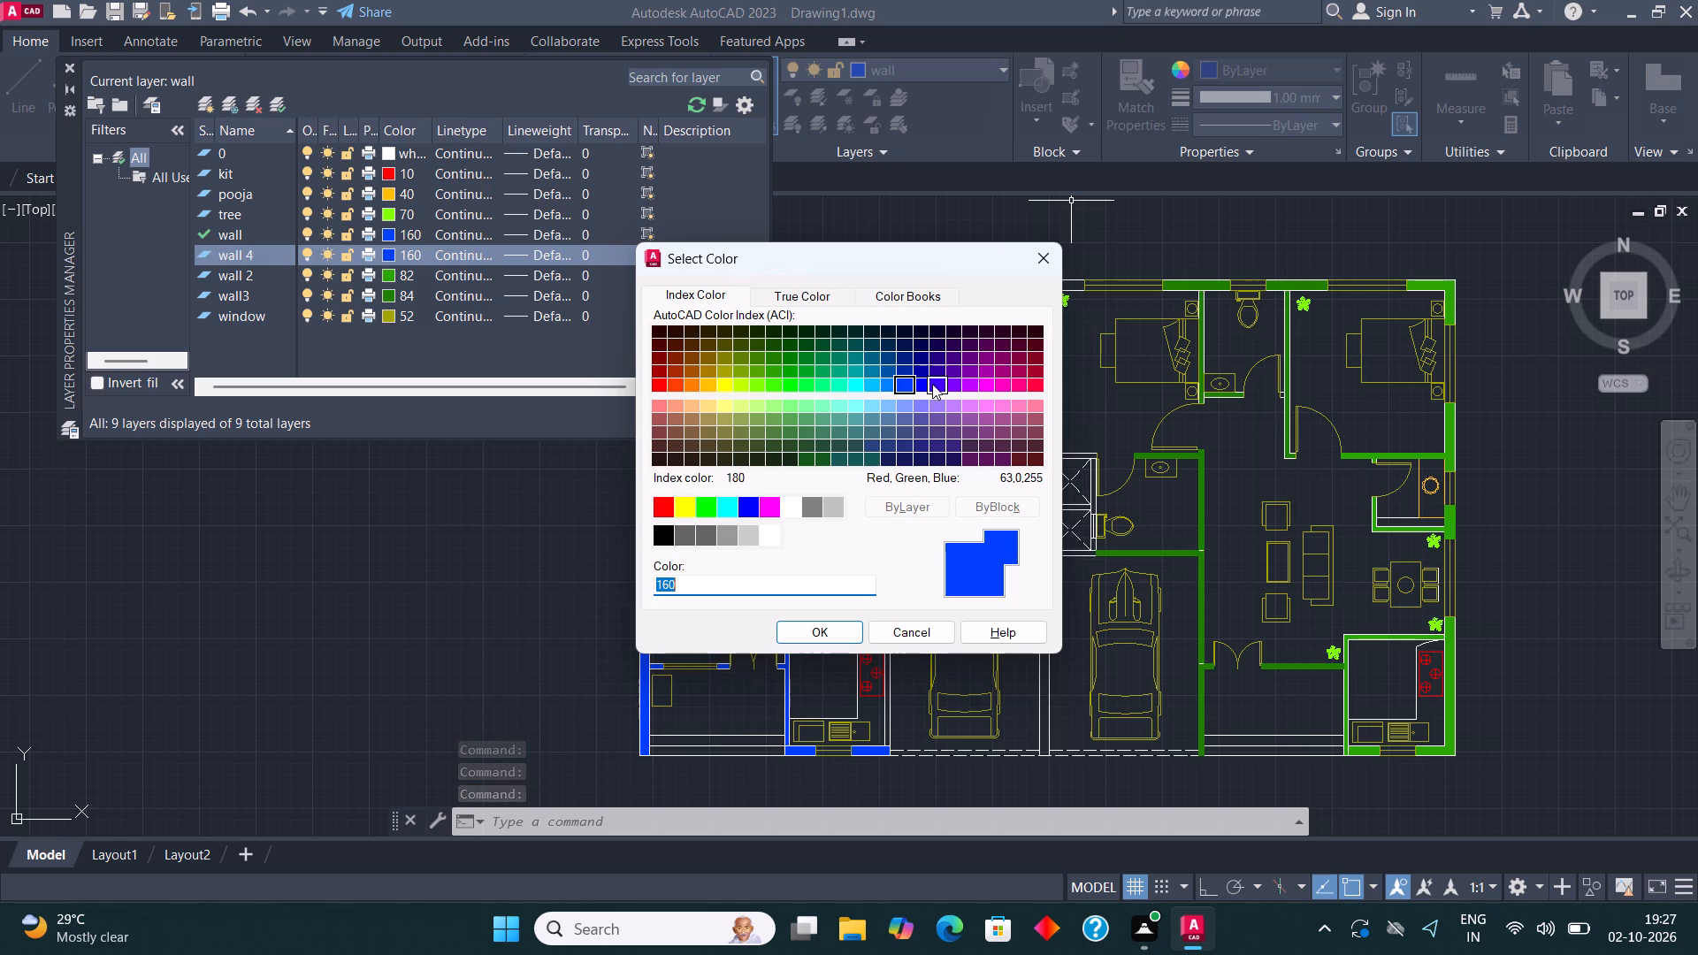
{"action": "left_click", "coordinate": [938, 386]}
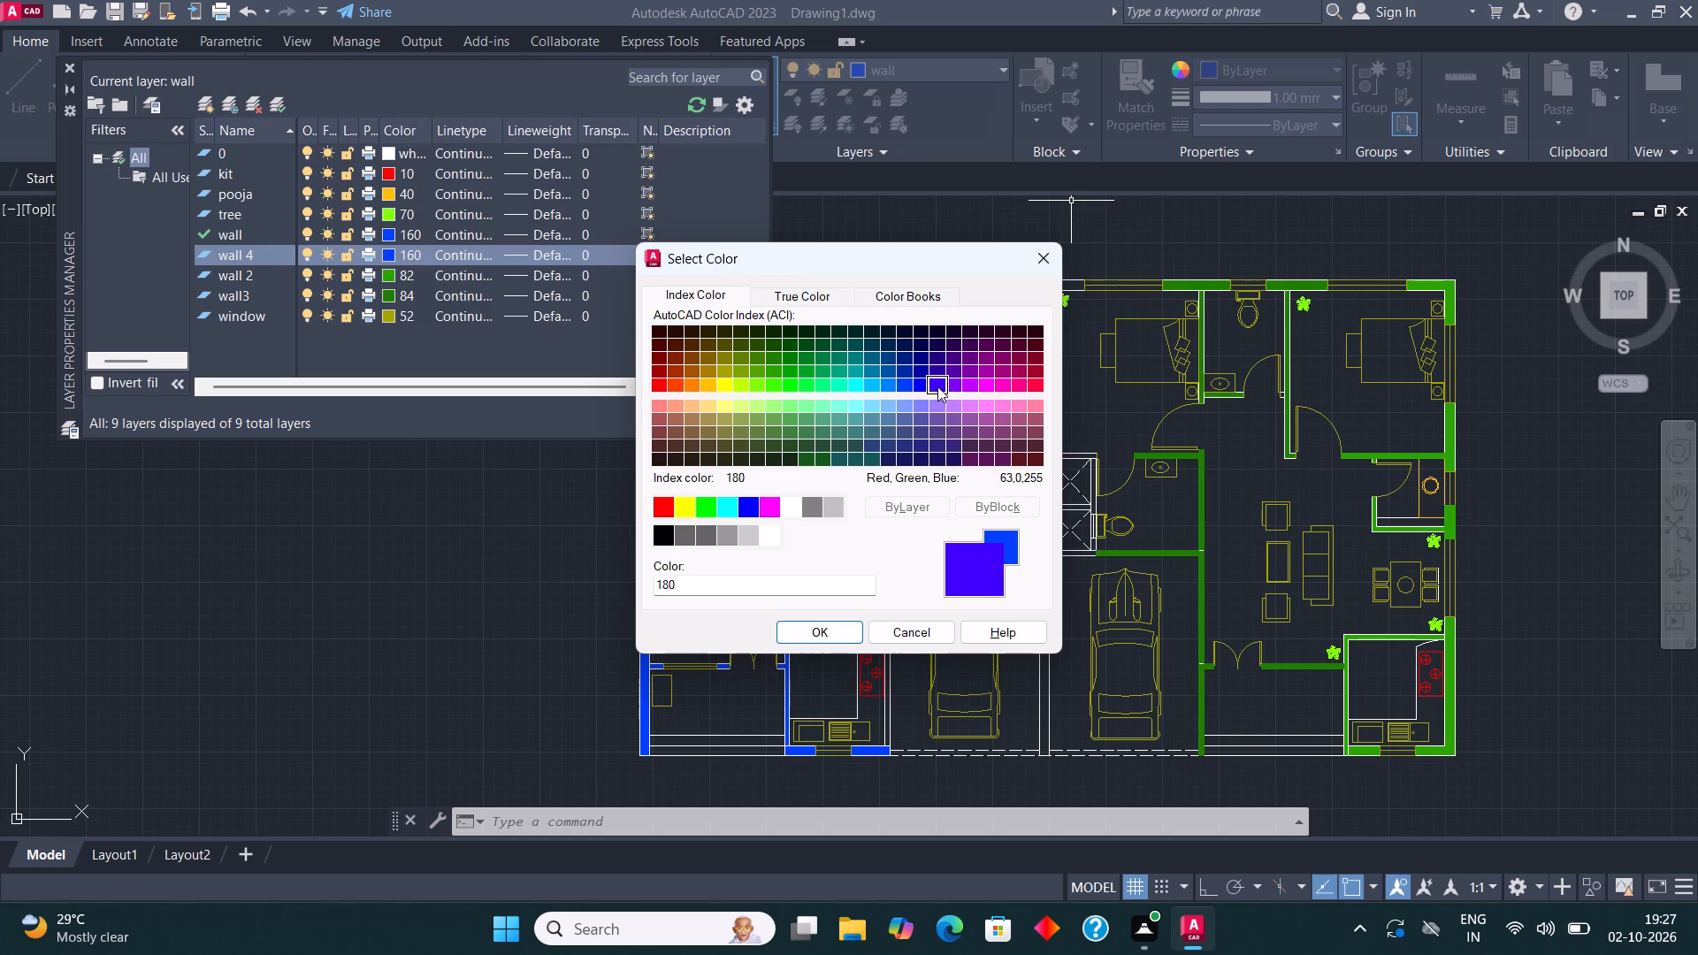
{"action": "scroll", "coordinate": [930, 385], "scroll_direction": "up", "scroll_amount": 1}
{"action": "left_click", "coordinate": [903, 444]}
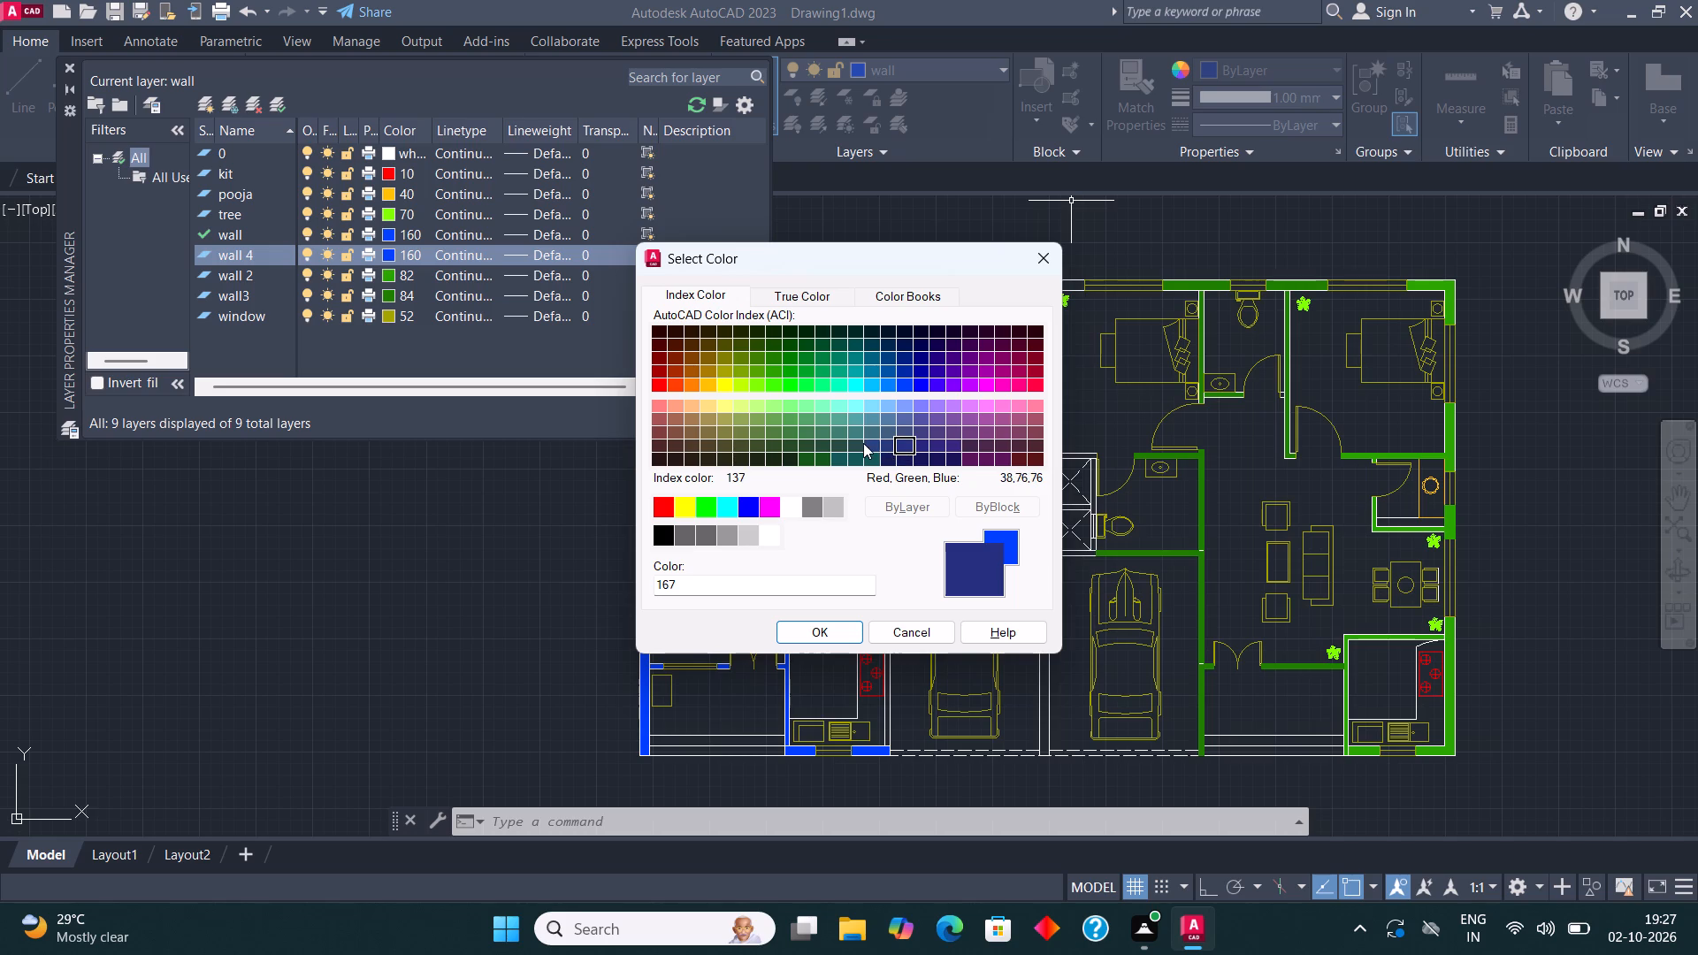
{"action": "left_click", "coordinate": [863, 443]}
{"action": "left_click", "coordinate": [873, 447]}
{"action": "left_click", "coordinate": [902, 376]}
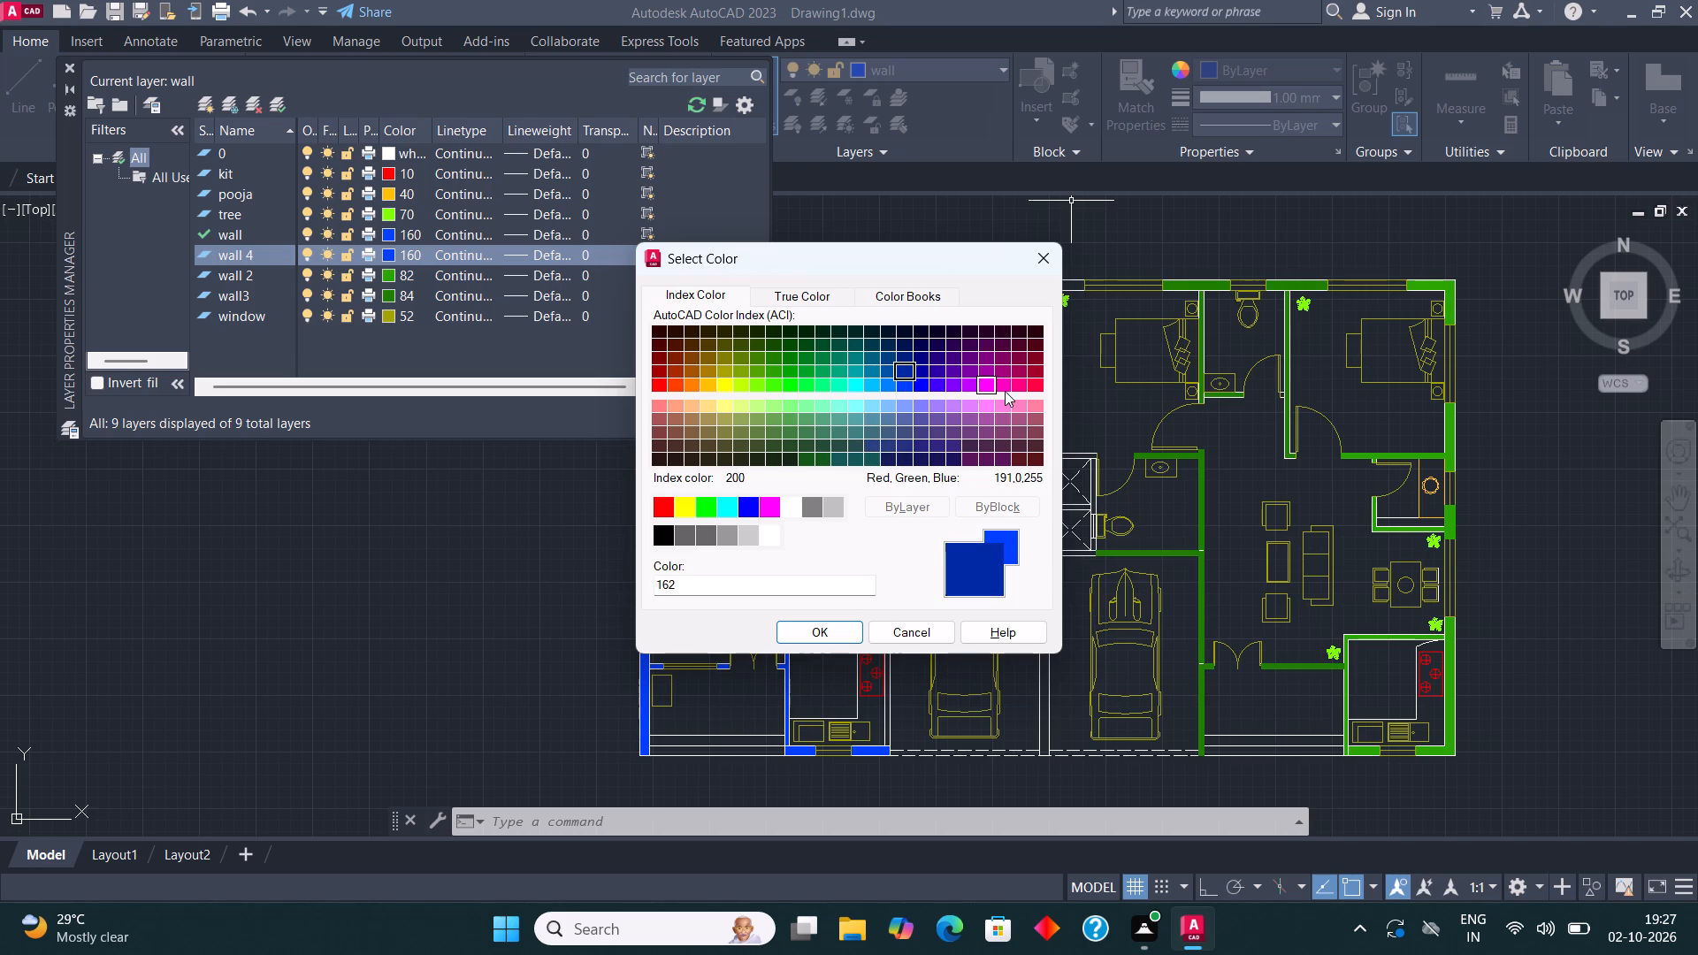
{"action": "left_click", "coordinate": [953, 451]}
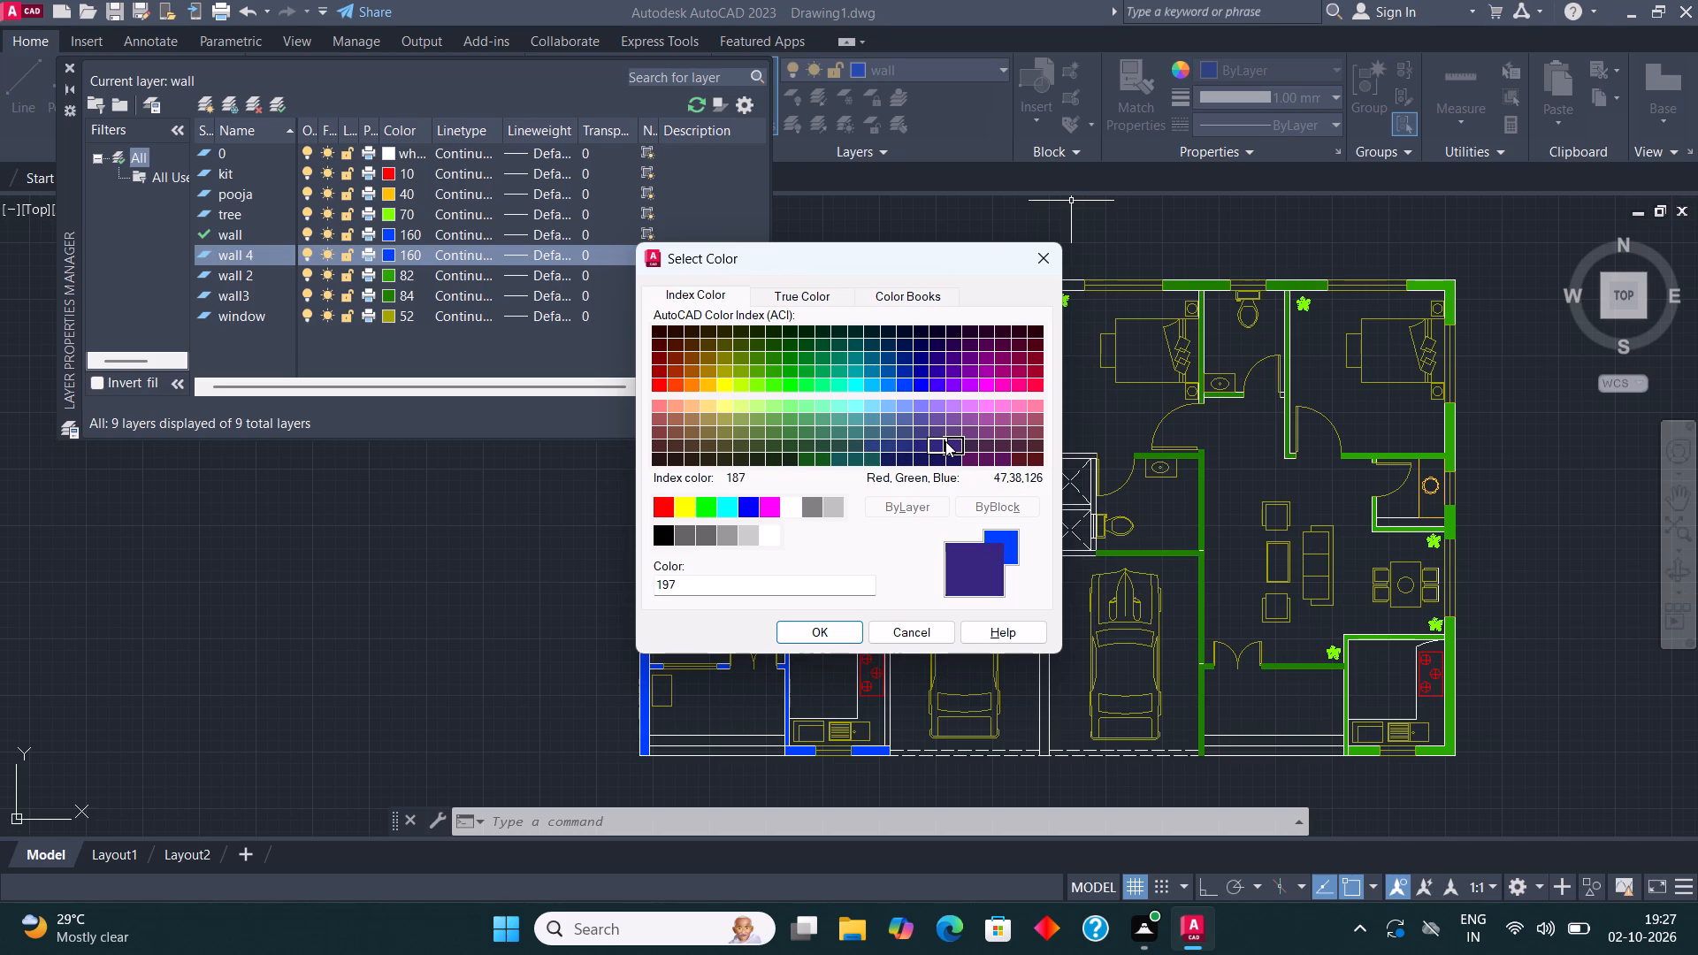
{"action": "left_click", "coordinate": [922, 373]}
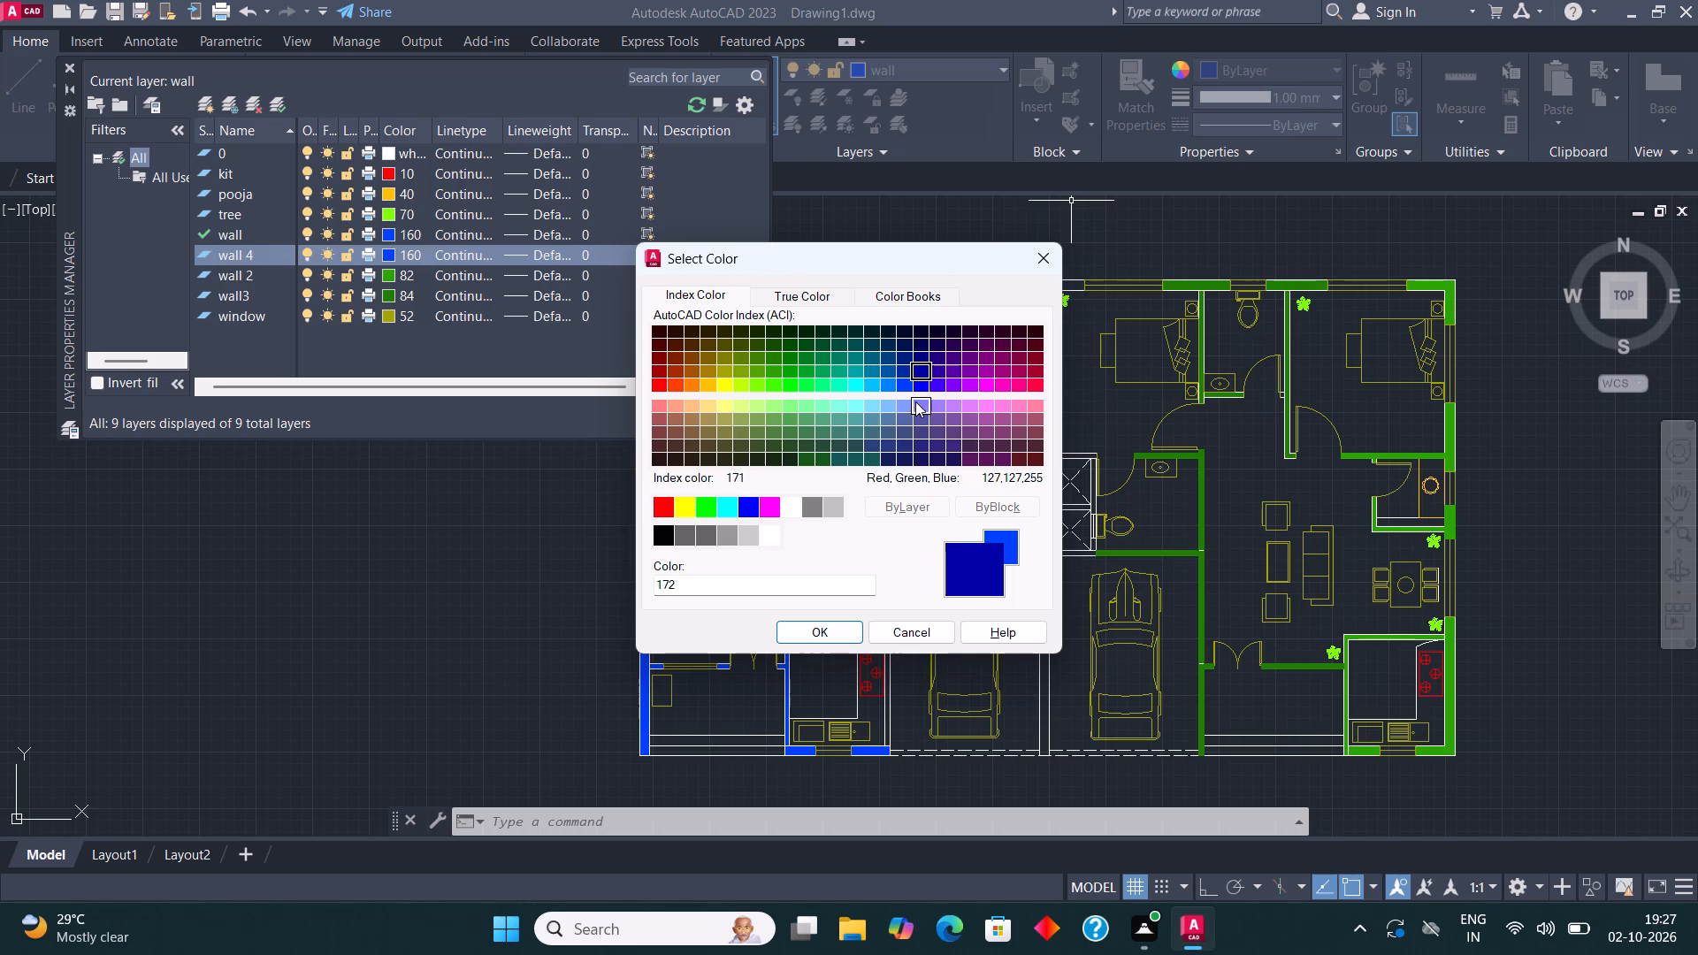
{"action": "left_click", "coordinate": [891, 448]}
{"action": "left_click", "coordinate": [830, 627]}
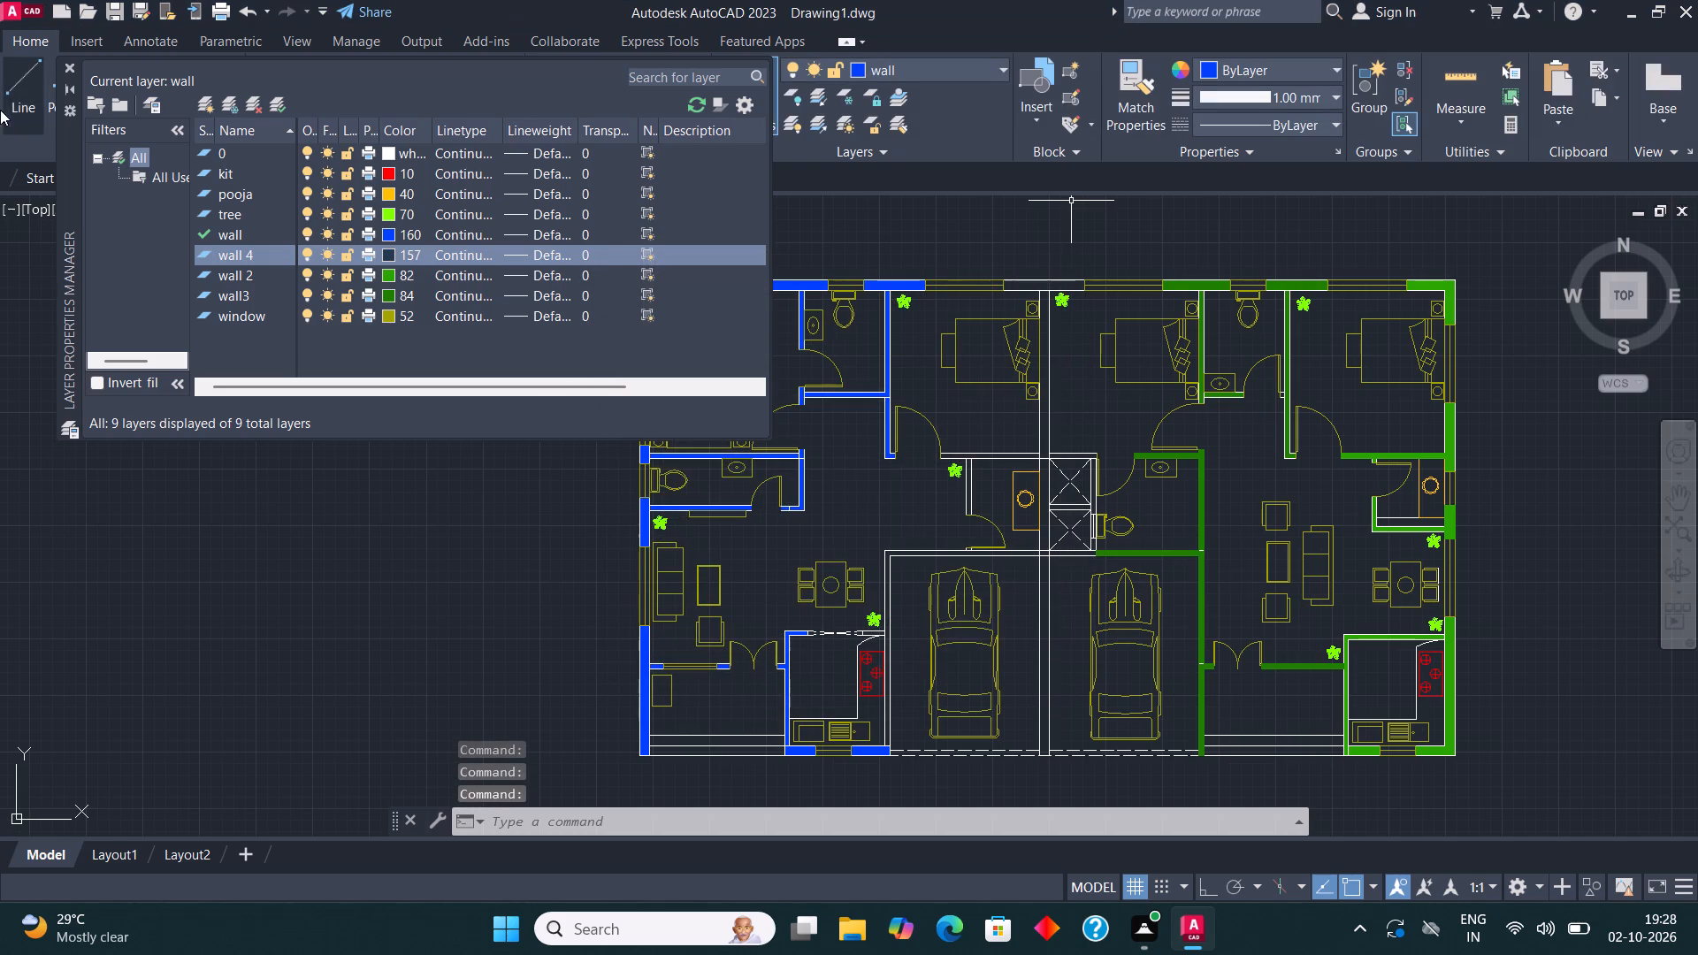
{"action": "left_click", "coordinate": [68, 62]}
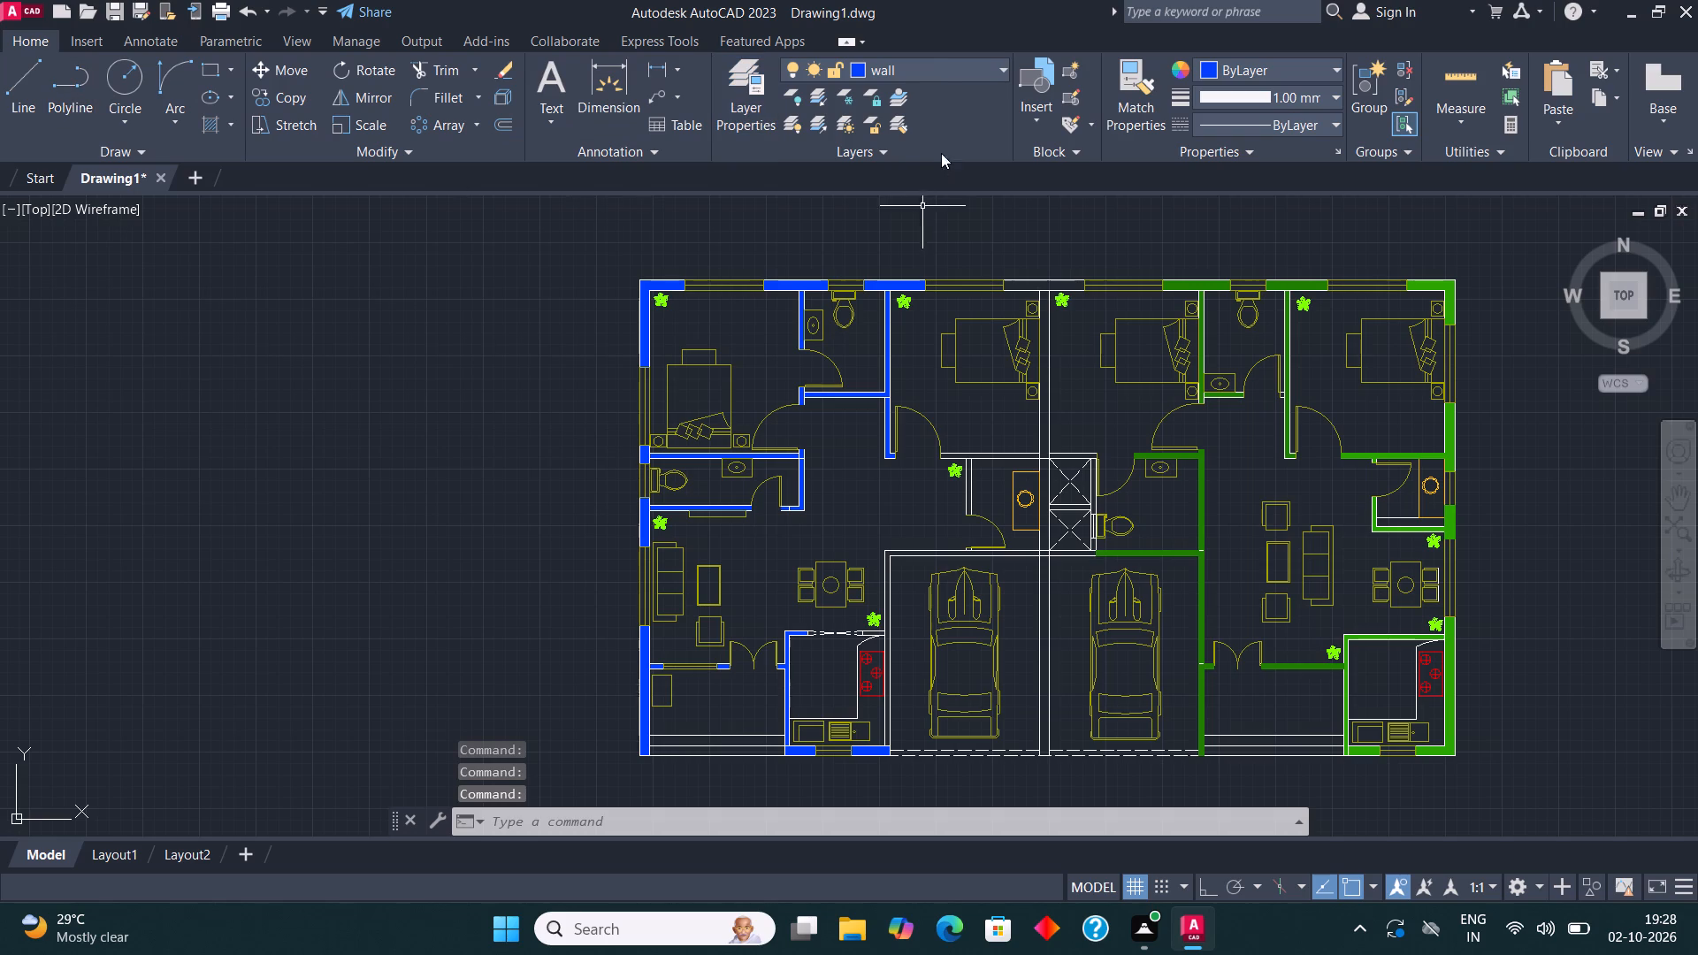
Make wall 4 the current layer and solid-hatch the exterior pier and party wall between the two central bedrooms.
{"action": "left_click", "coordinate": [940, 61]}
{"action": "left_click", "coordinate": [932, 256]}
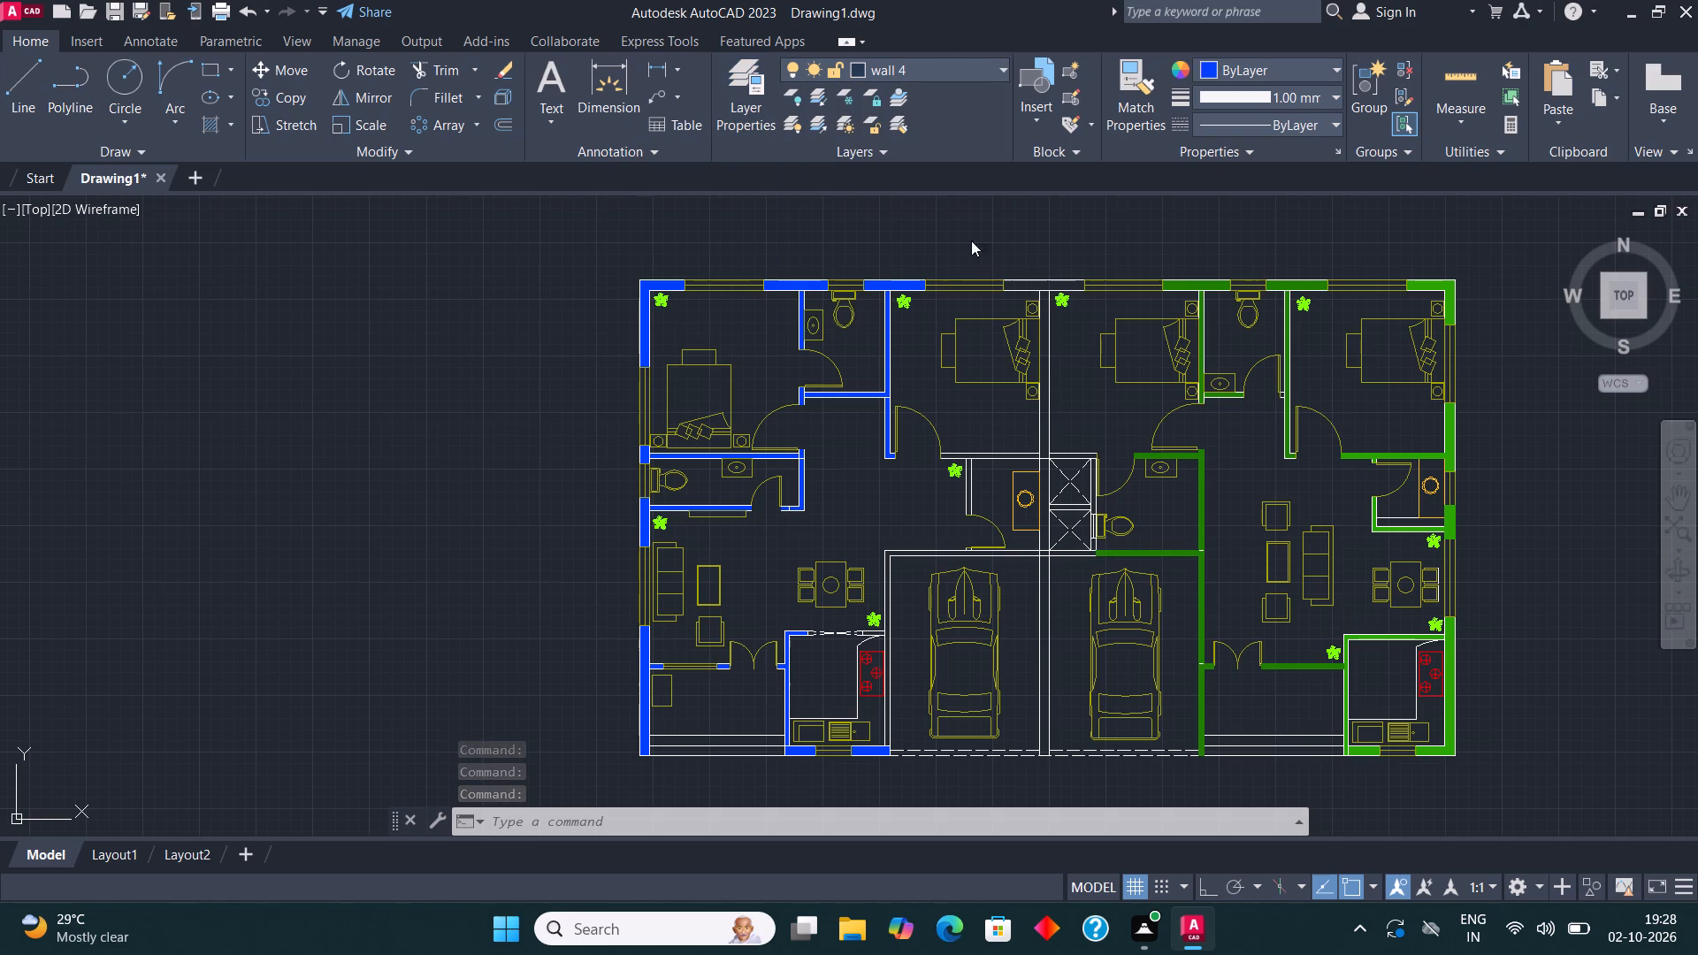
{"action": "scroll", "coordinate": [1076, 223], "scroll_direction": "up", "scroll_amount": 1}
{"action": "key", "text": "h"}
{"action": "key", "text": "Return"}
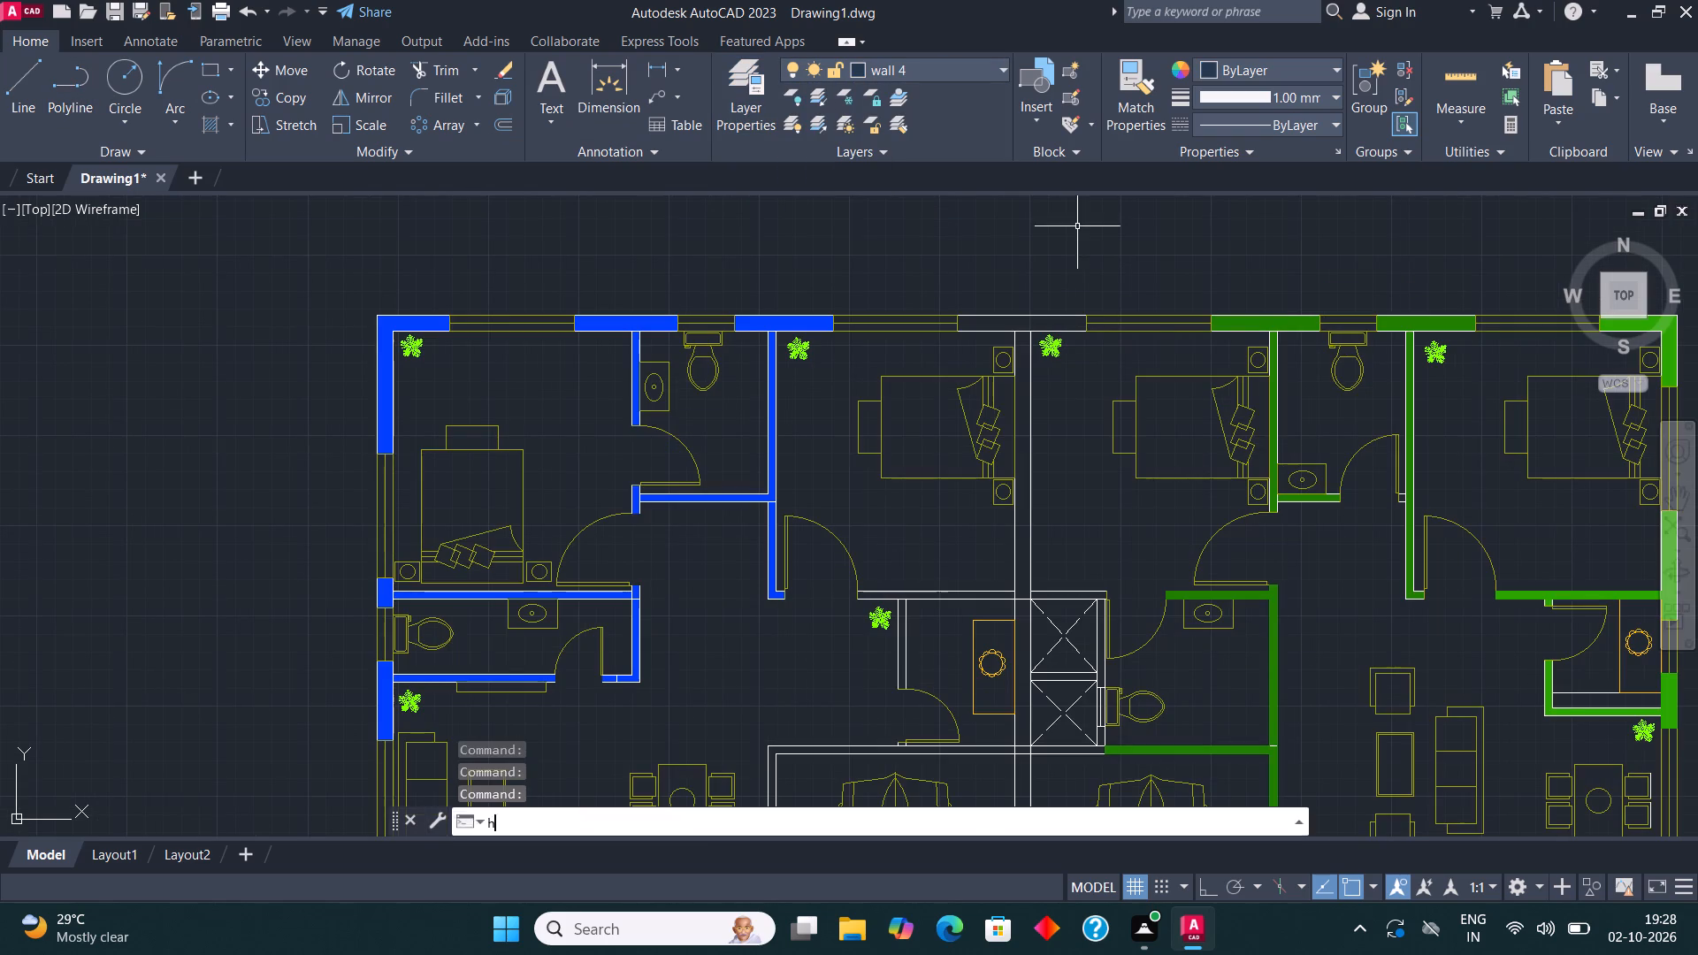
{"action": "left_click", "coordinate": [1033, 323]}
{"action": "left_click", "coordinate": [1026, 387]}
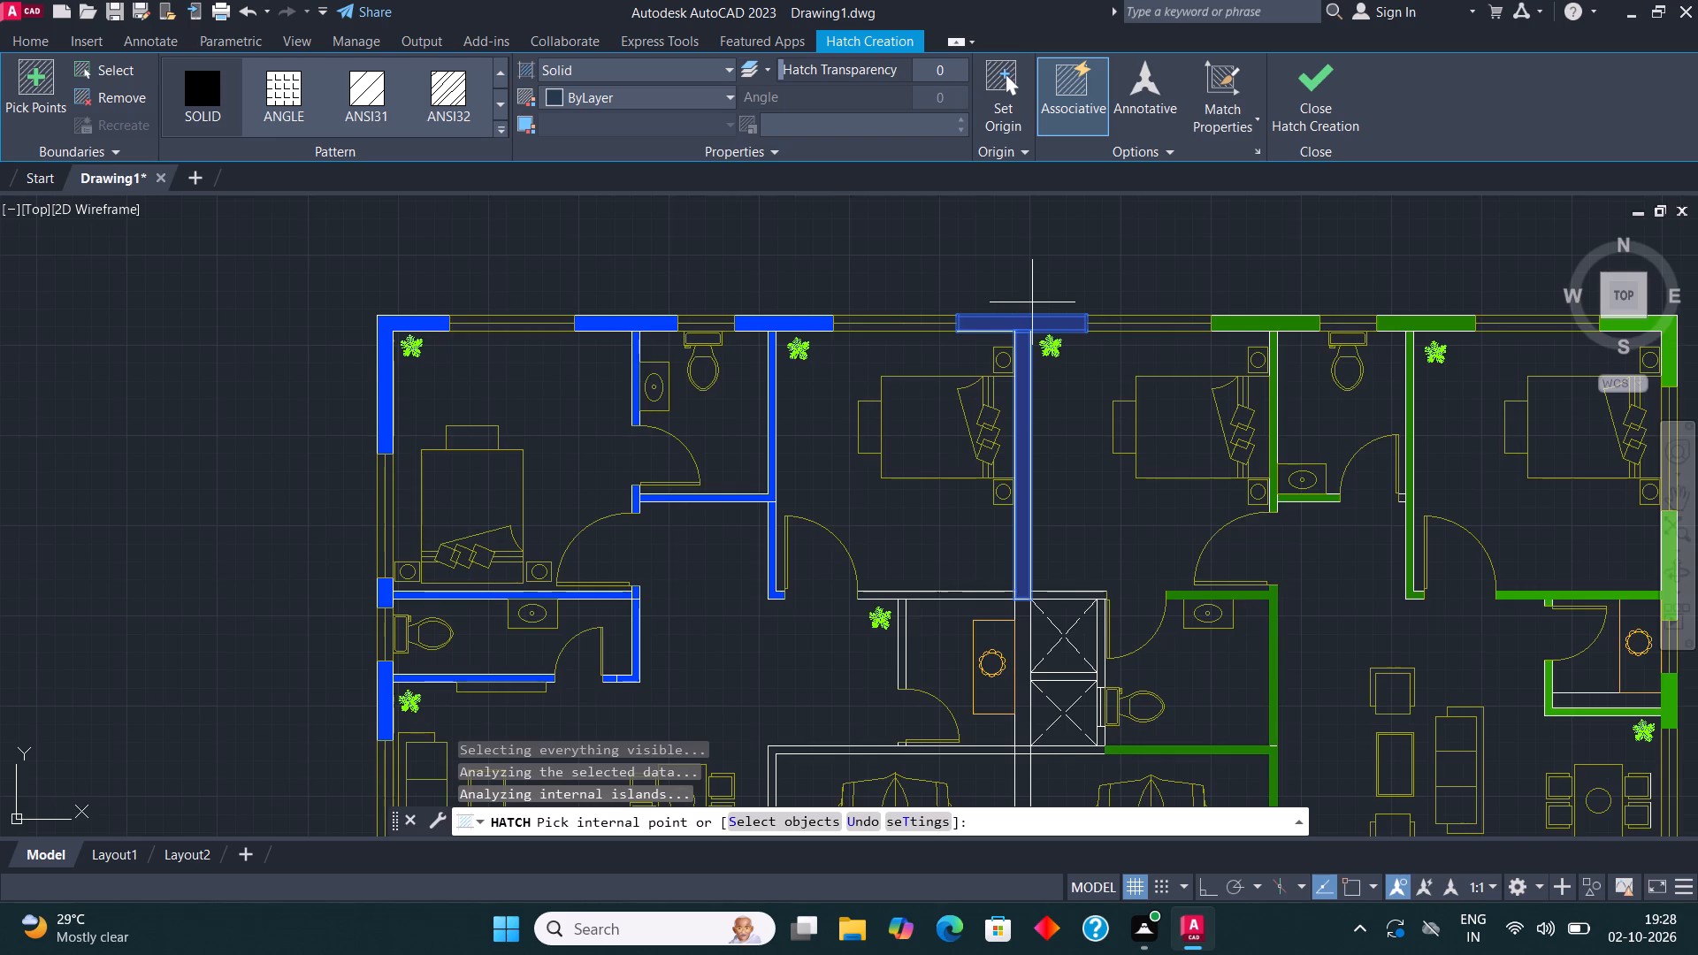
Fill the left unit's pooja room walls with solid hatch: the one shared with the bedroom and the one beside the plant.
{"action": "scroll", "coordinate": [1025, 289], "scroll_direction": "down", "scroll_amount": 2}
{"action": "scroll", "coordinate": [979, 479], "scroll_direction": "up", "scroll_amount": 3}
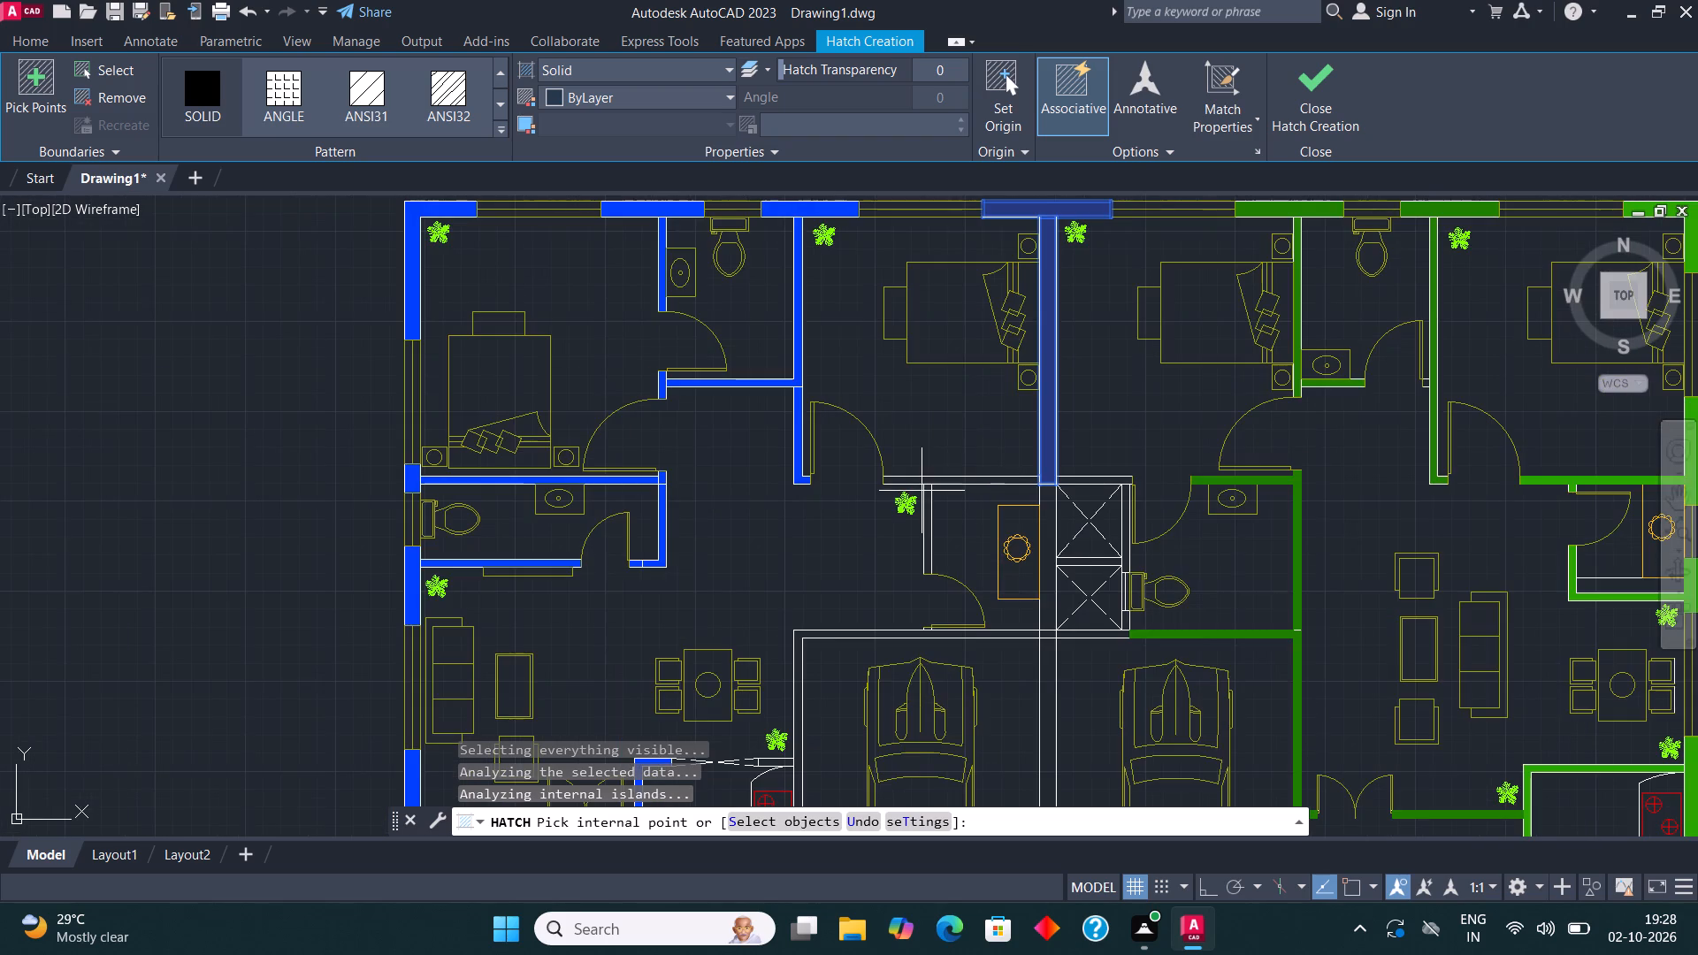
{"action": "scroll", "coordinate": [918, 491], "scroll_direction": "up", "scroll_amount": 2}
{"action": "left_click", "coordinate": [922, 477]}
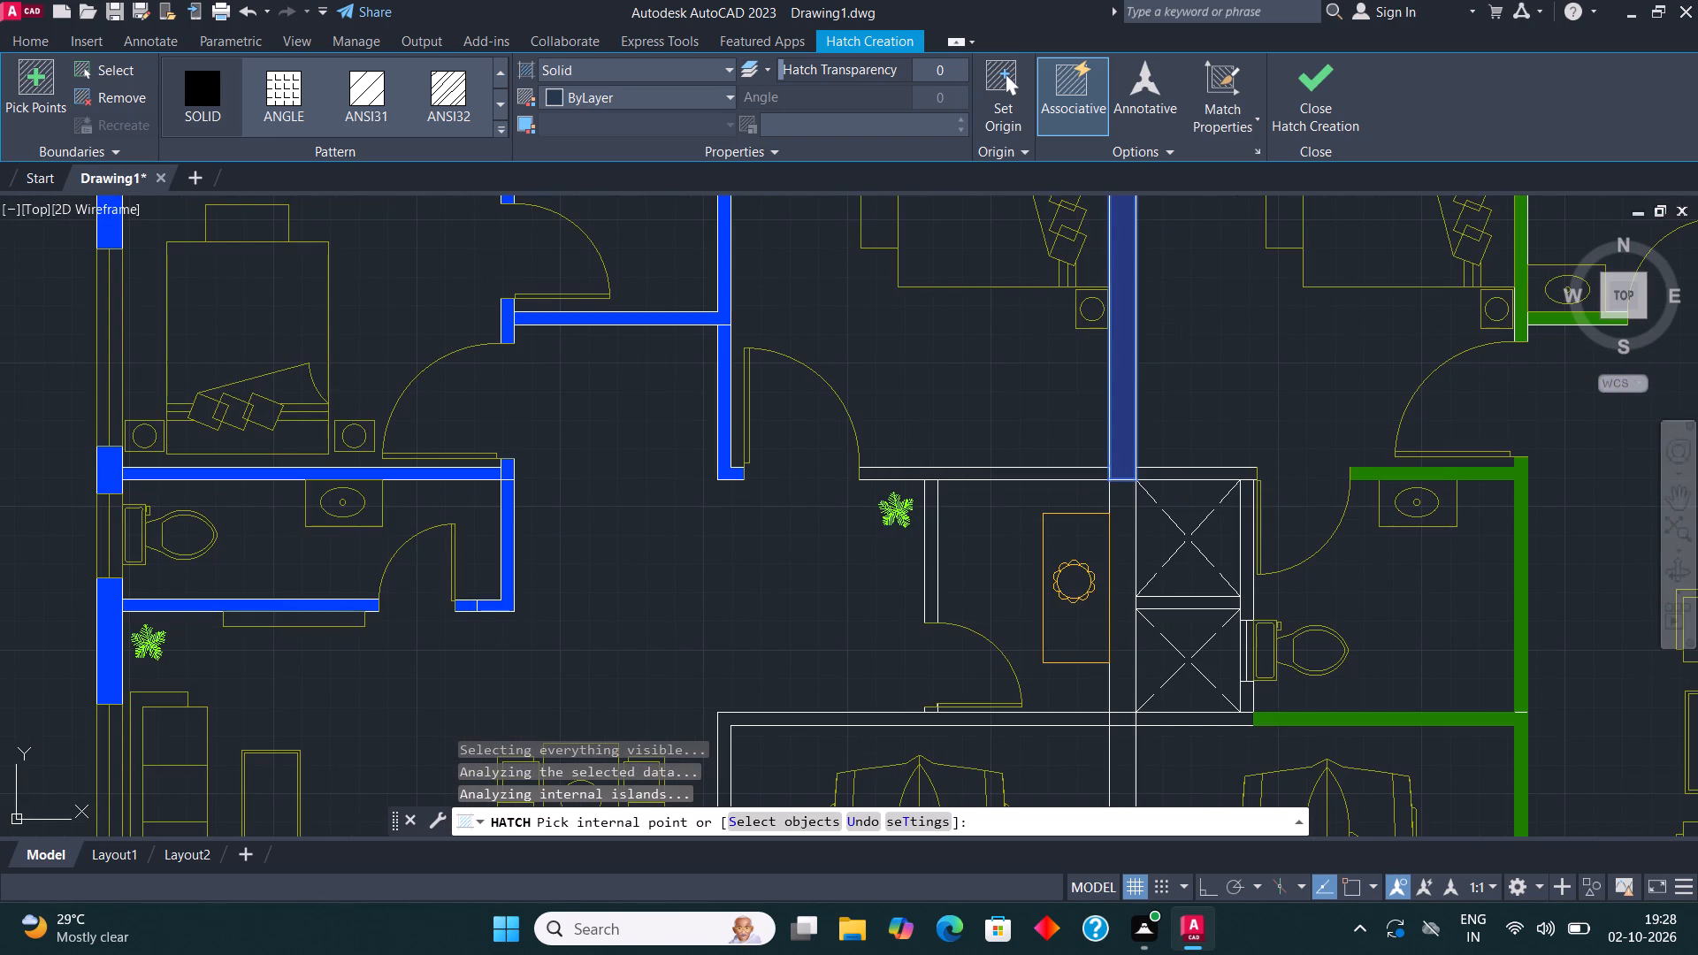
{"action": "left_click", "coordinate": [929, 533]}
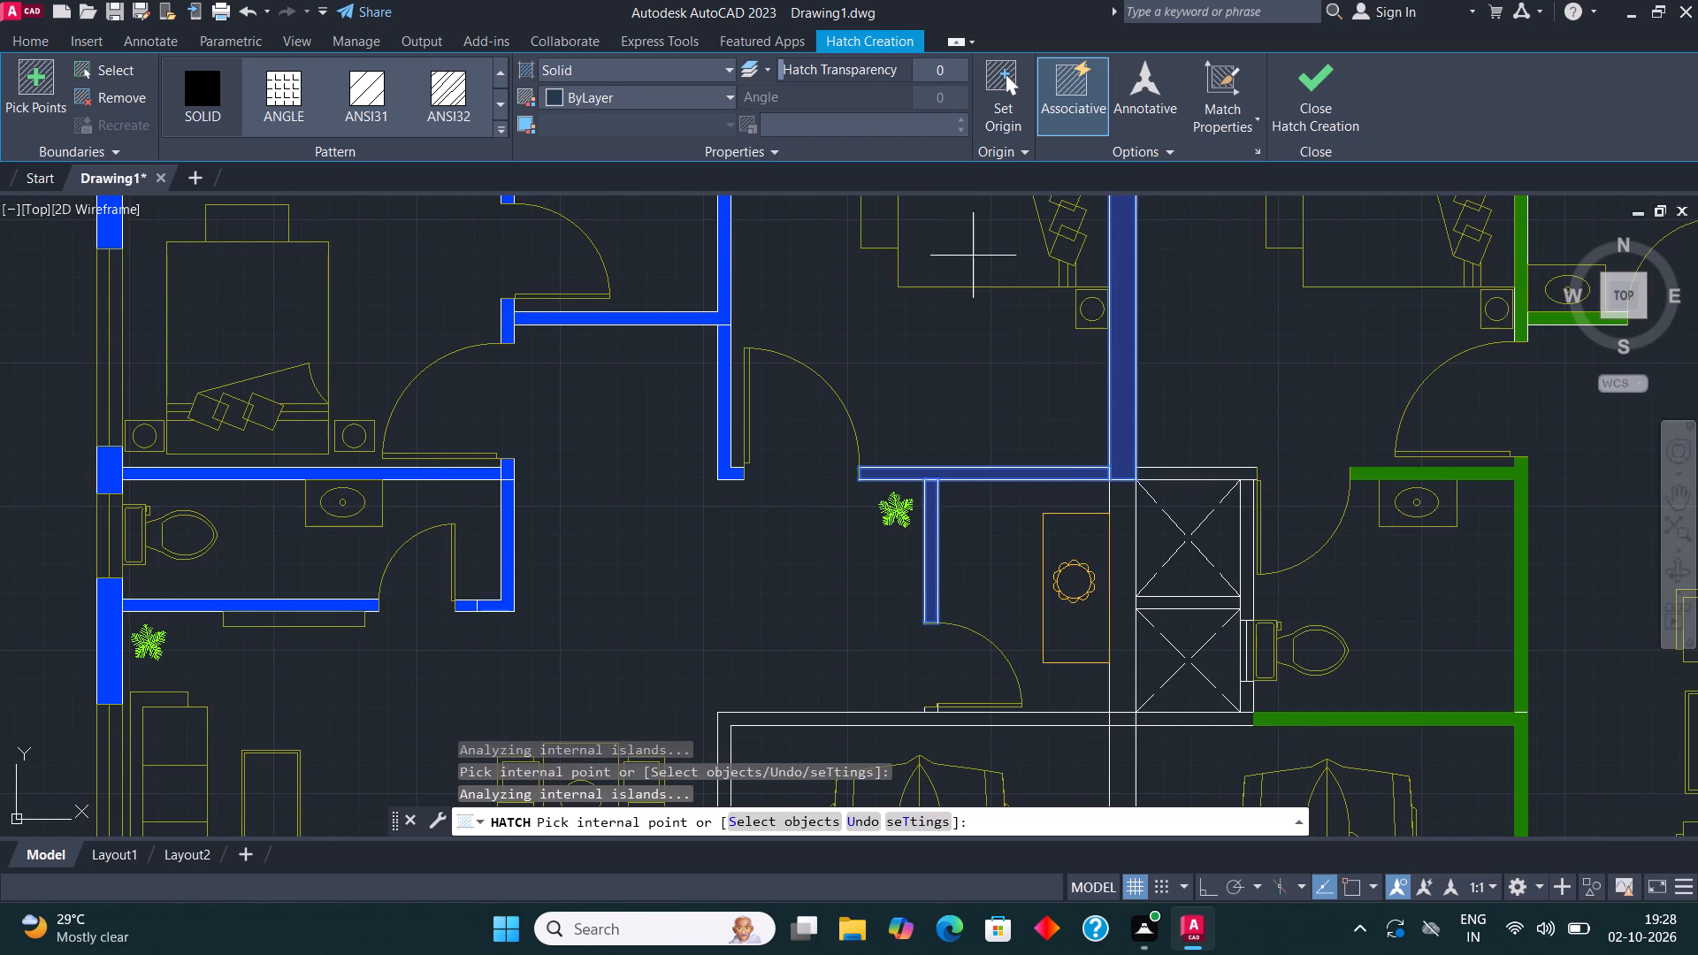
Fill the short kitchen wall piece beside the stove, the left garage's side and rear walls, and the party wall between the garages.
{"action": "scroll", "coordinate": [973, 281], "scroll_direction": "down", "scroll_amount": 2}
{"action": "scroll", "coordinate": [868, 537], "scroll_direction": "up", "scroll_amount": 4}
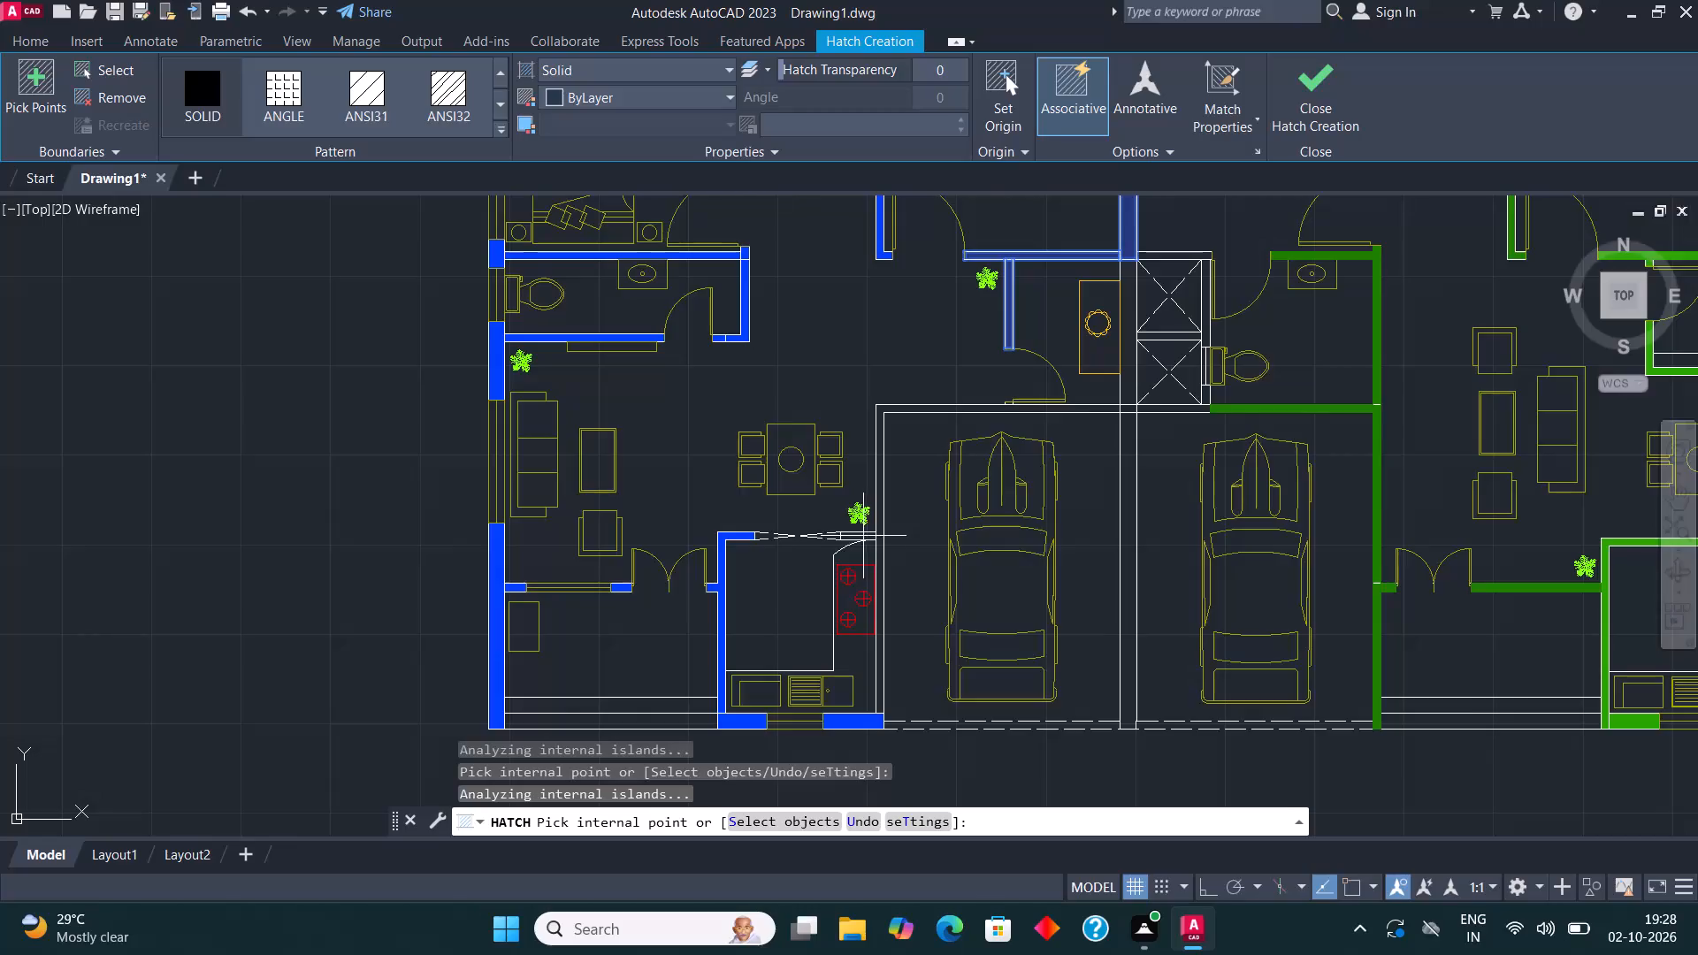
{"action": "scroll", "coordinate": [853, 542], "scroll_direction": "up", "scroll_amount": 3}
{"action": "left_click", "coordinate": [862, 531]}
{"action": "left_click", "coordinate": [888, 544]}
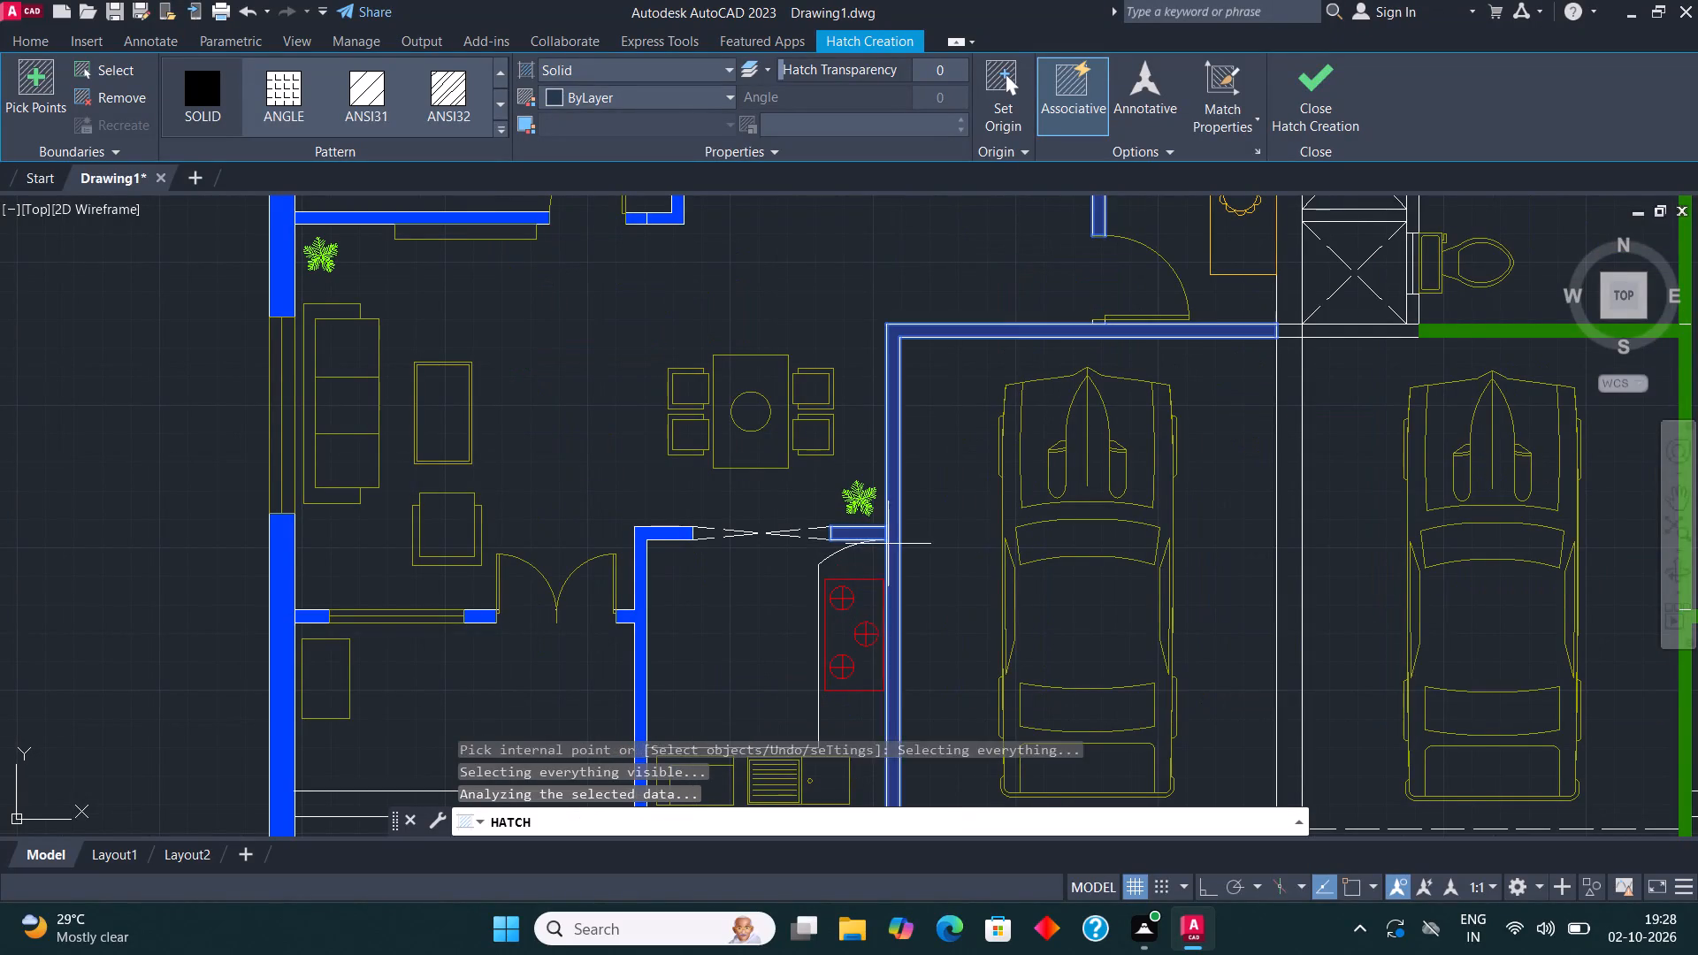
{"action": "scroll", "coordinate": [876, 423], "scroll_direction": "down", "scroll_amount": 3}
{"action": "scroll", "coordinate": [975, 463], "scroll_direction": "up", "scroll_amount": 1}
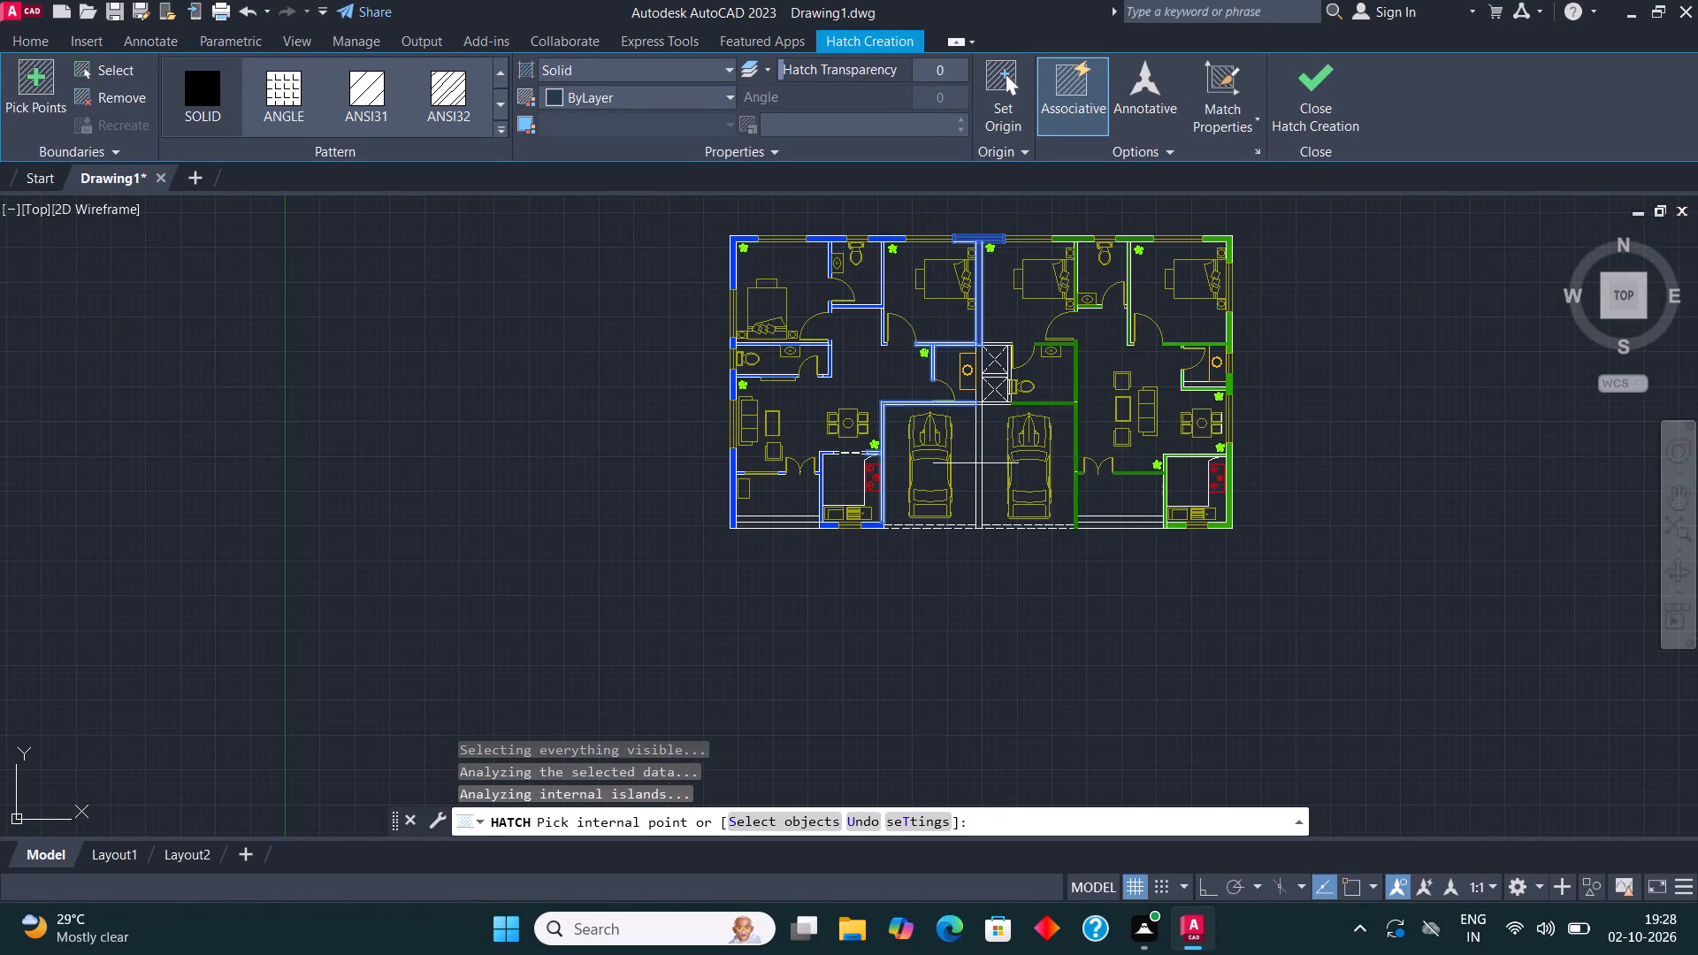
{"action": "scroll", "coordinate": [975, 463], "scroll_direction": "up", "scroll_amount": 3}
{"action": "left_click", "coordinate": [980, 467]}
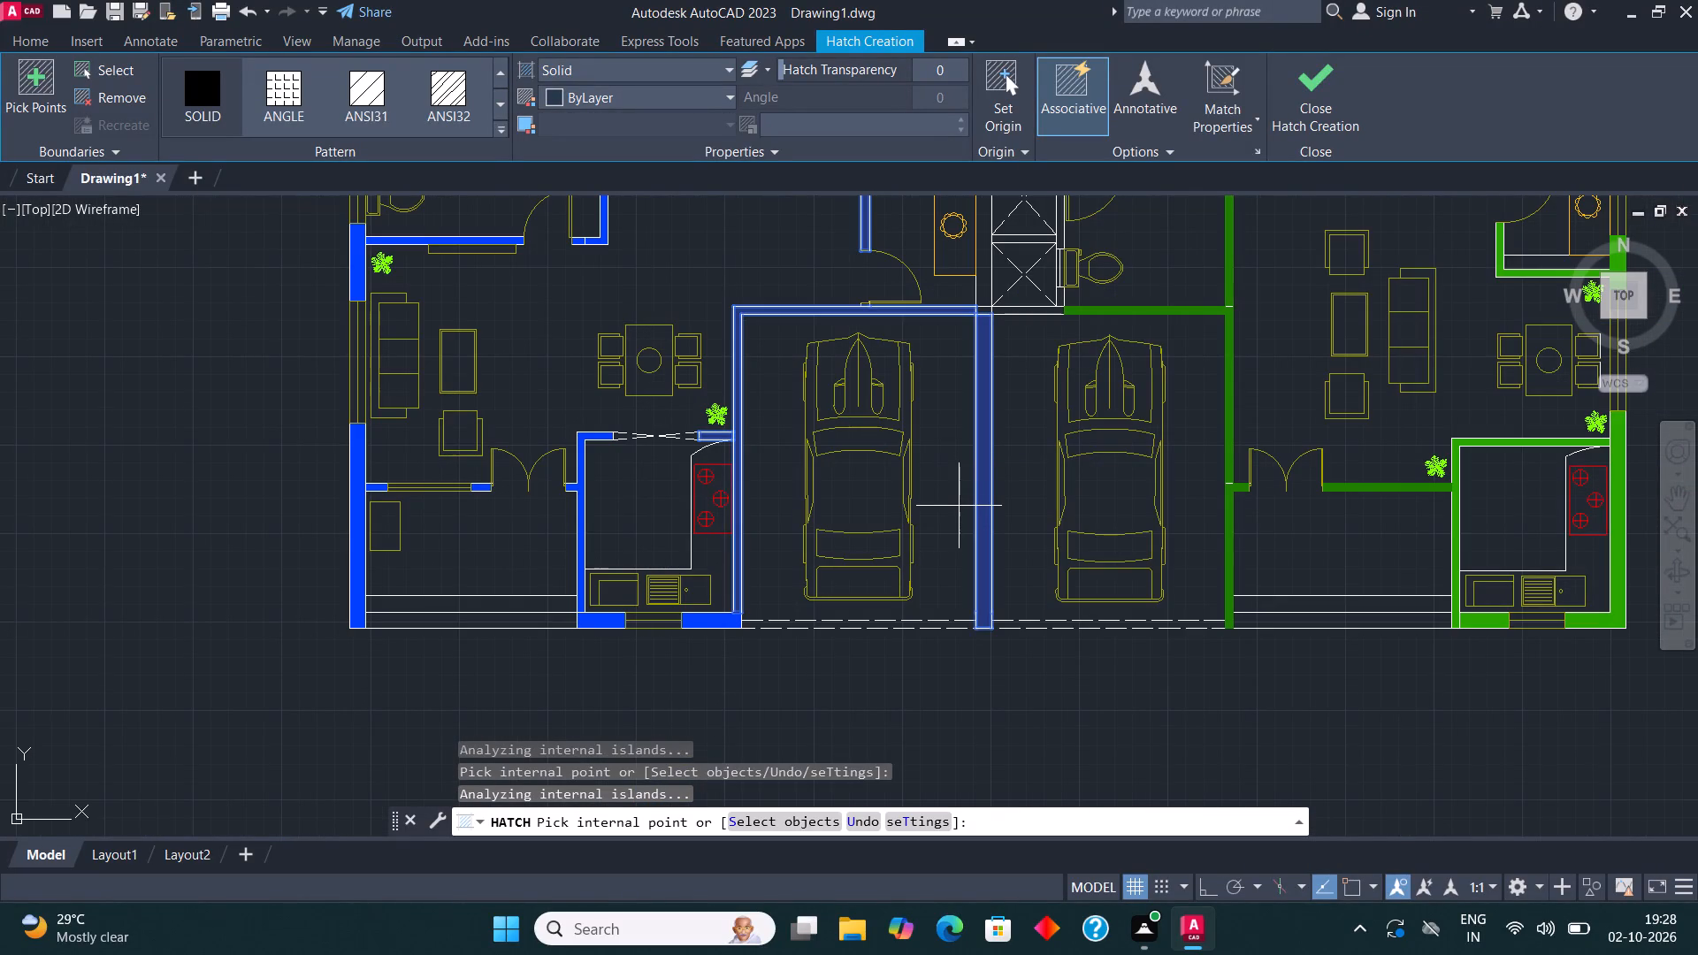
Fill the walls above, below and beside the two crossed duct shafts, plus the party-wall junction, with solid hatch and finish the hatch.
{"action": "scroll", "coordinate": [986, 533], "scroll_direction": "down", "scroll_amount": 2}
{"action": "scroll", "coordinate": [993, 414], "scroll_direction": "up", "scroll_amount": 3}
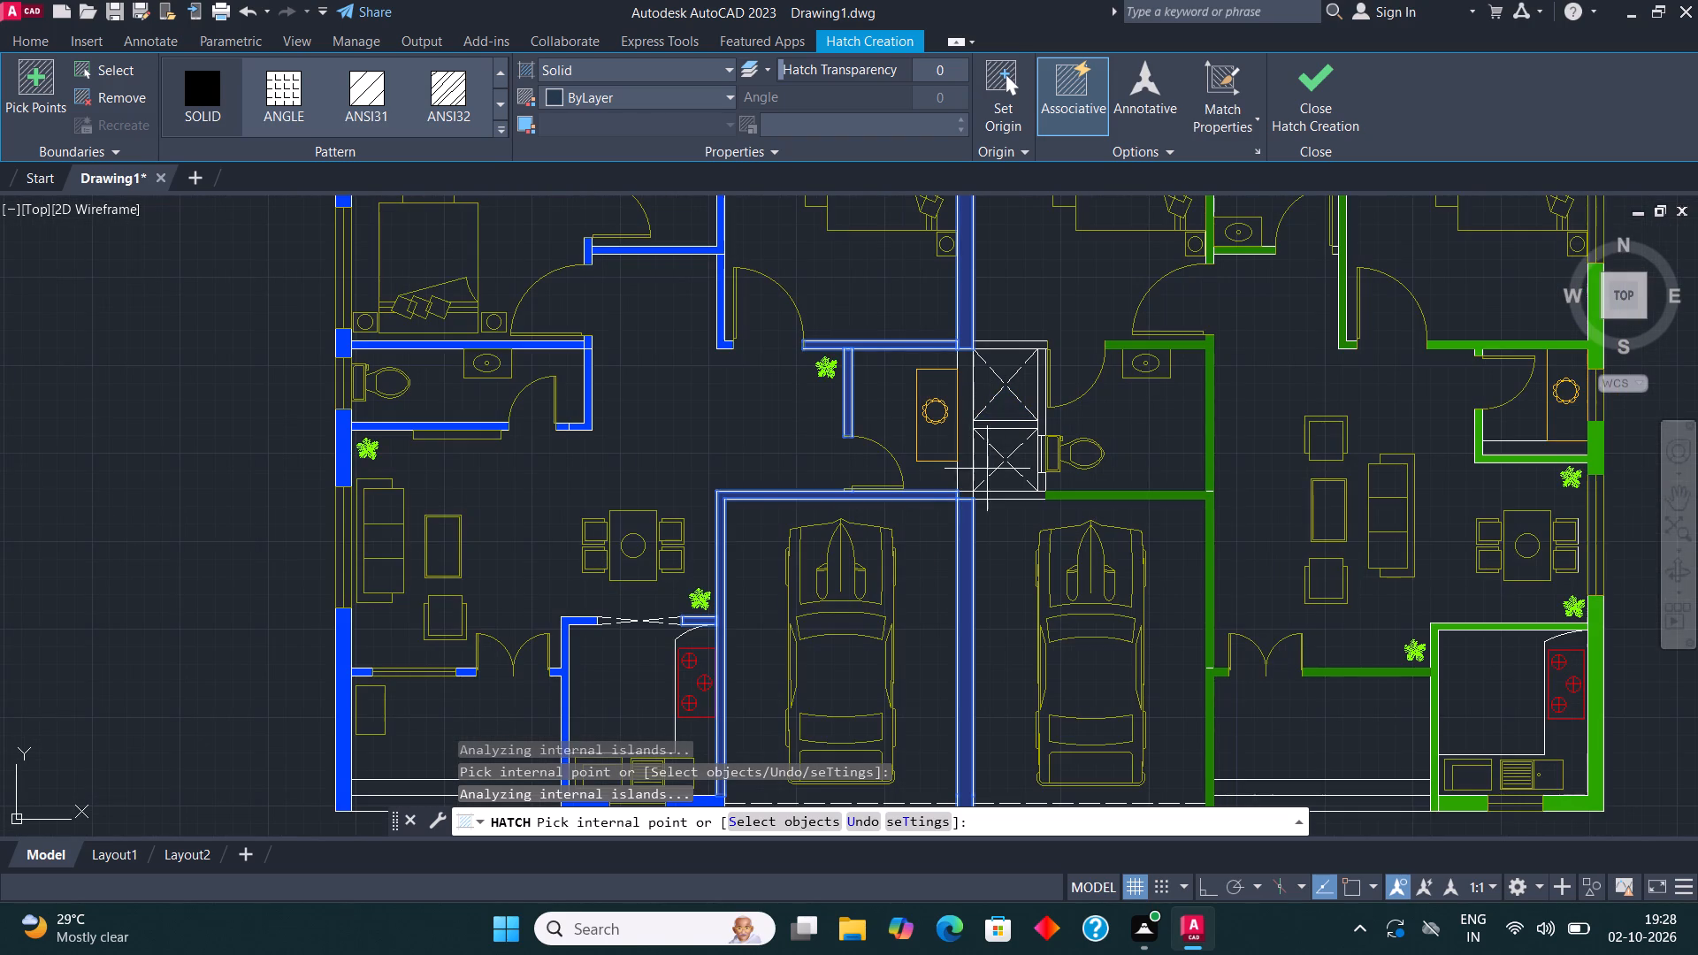
{"action": "scroll", "coordinate": [1022, 493], "scroll_direction": "up", "scroll_amount": 3}
{"action": "left_click", "coordinate": [1000, 504]}
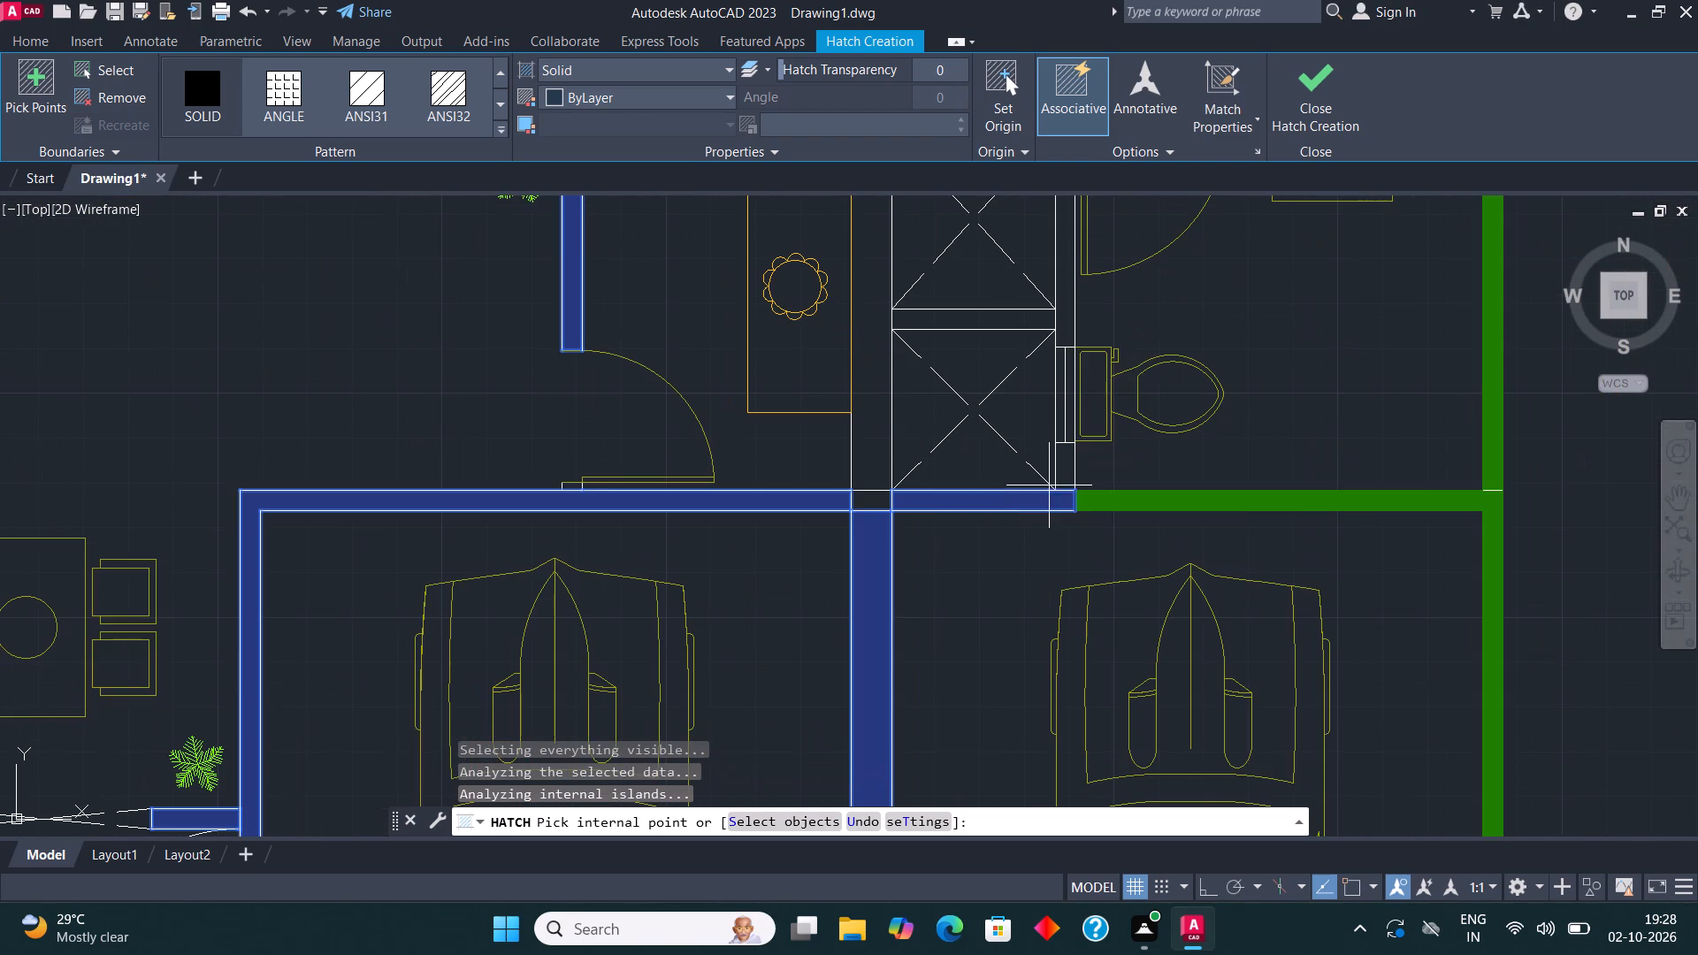
{"action": "left_click", "coordinate": [1064, 474]}
{"action": "left_click", "coordinate": [876, 505]}
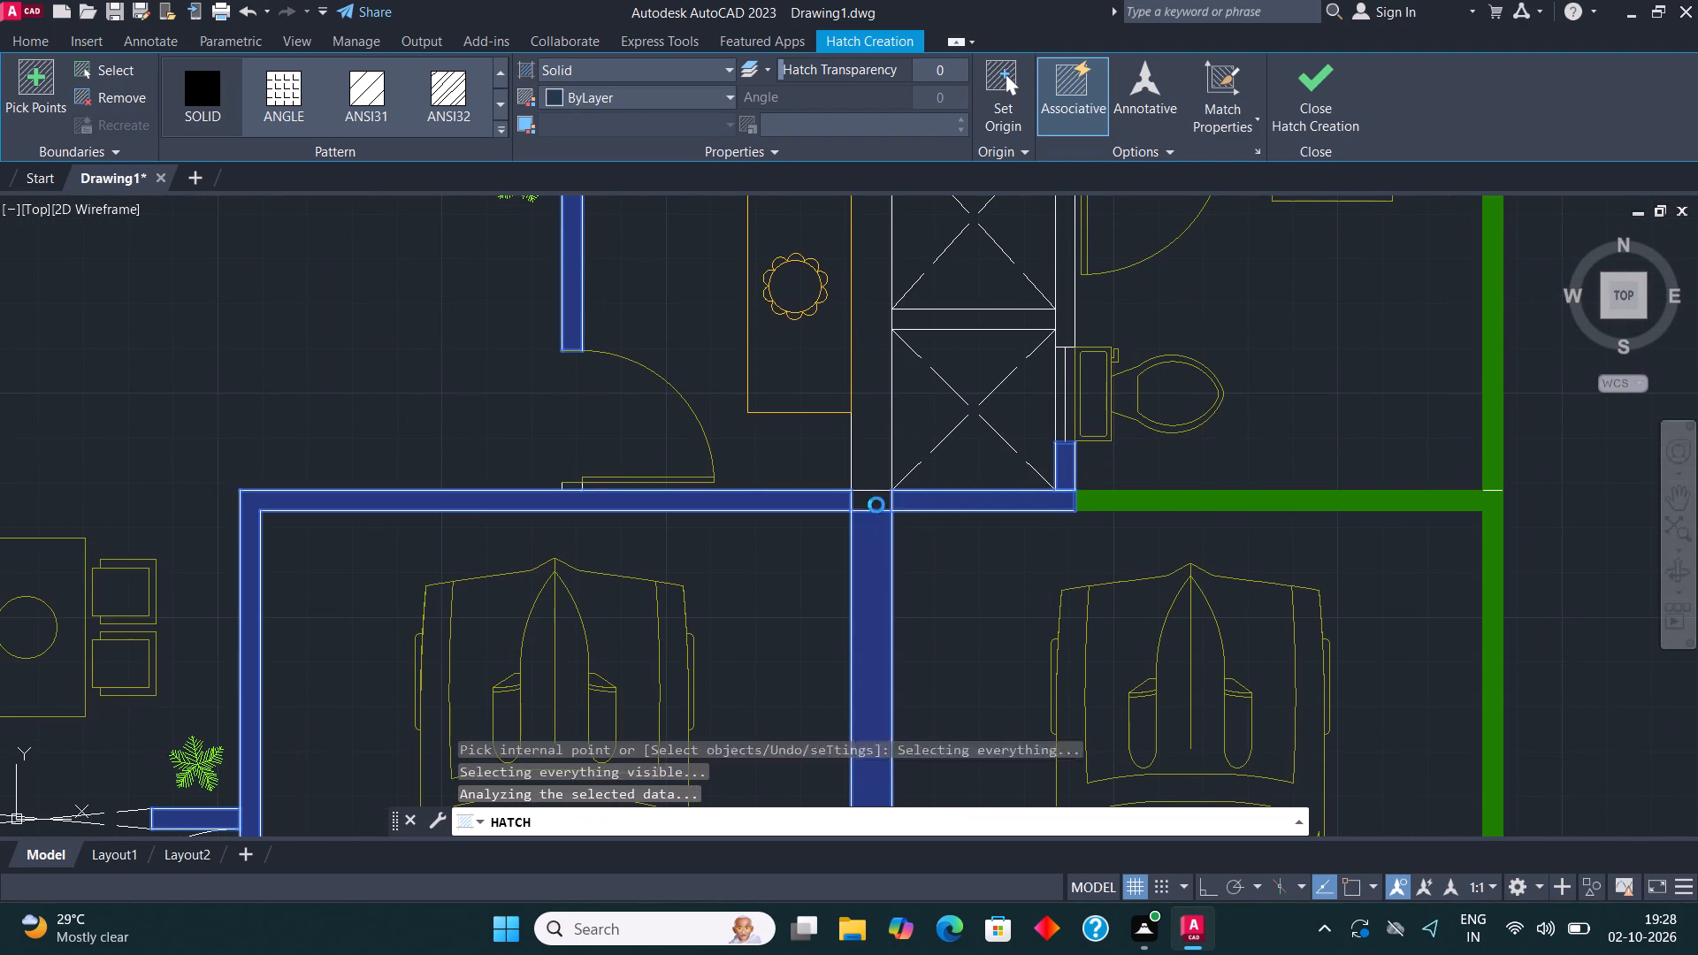
{"action": "scroll", "coordinate": [960, 511], "scroll_direction": "down", "scroll_amount": 1}
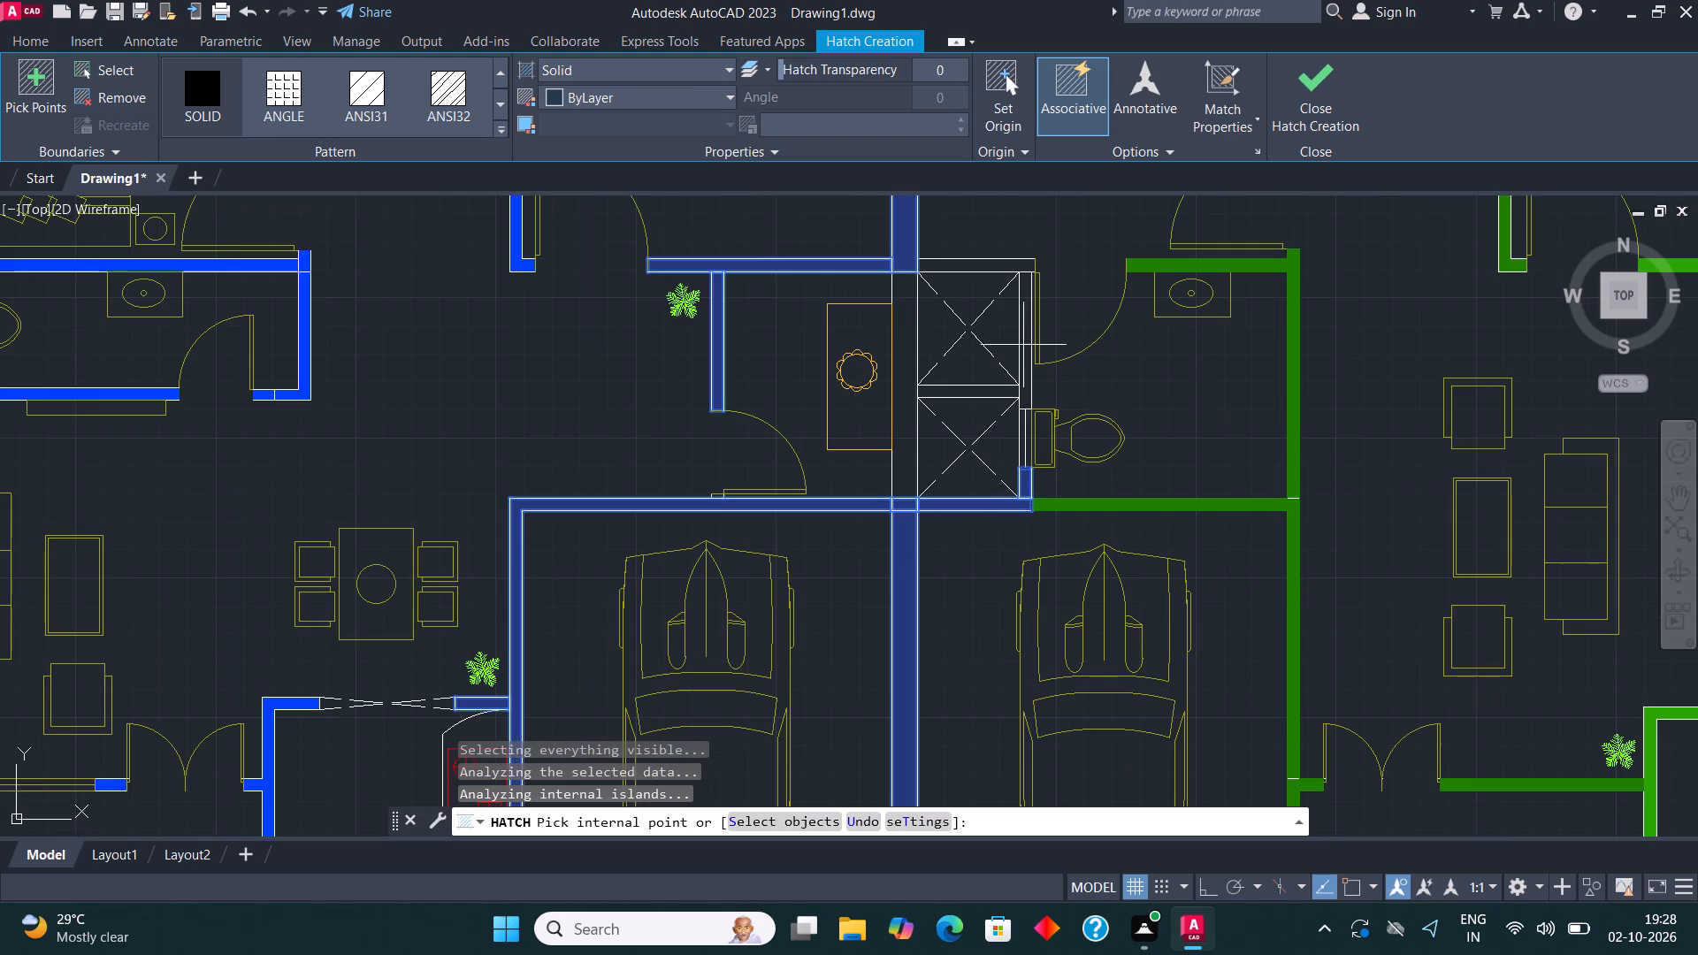
{"action": "left_click", "coordinate": [1023, 351]}
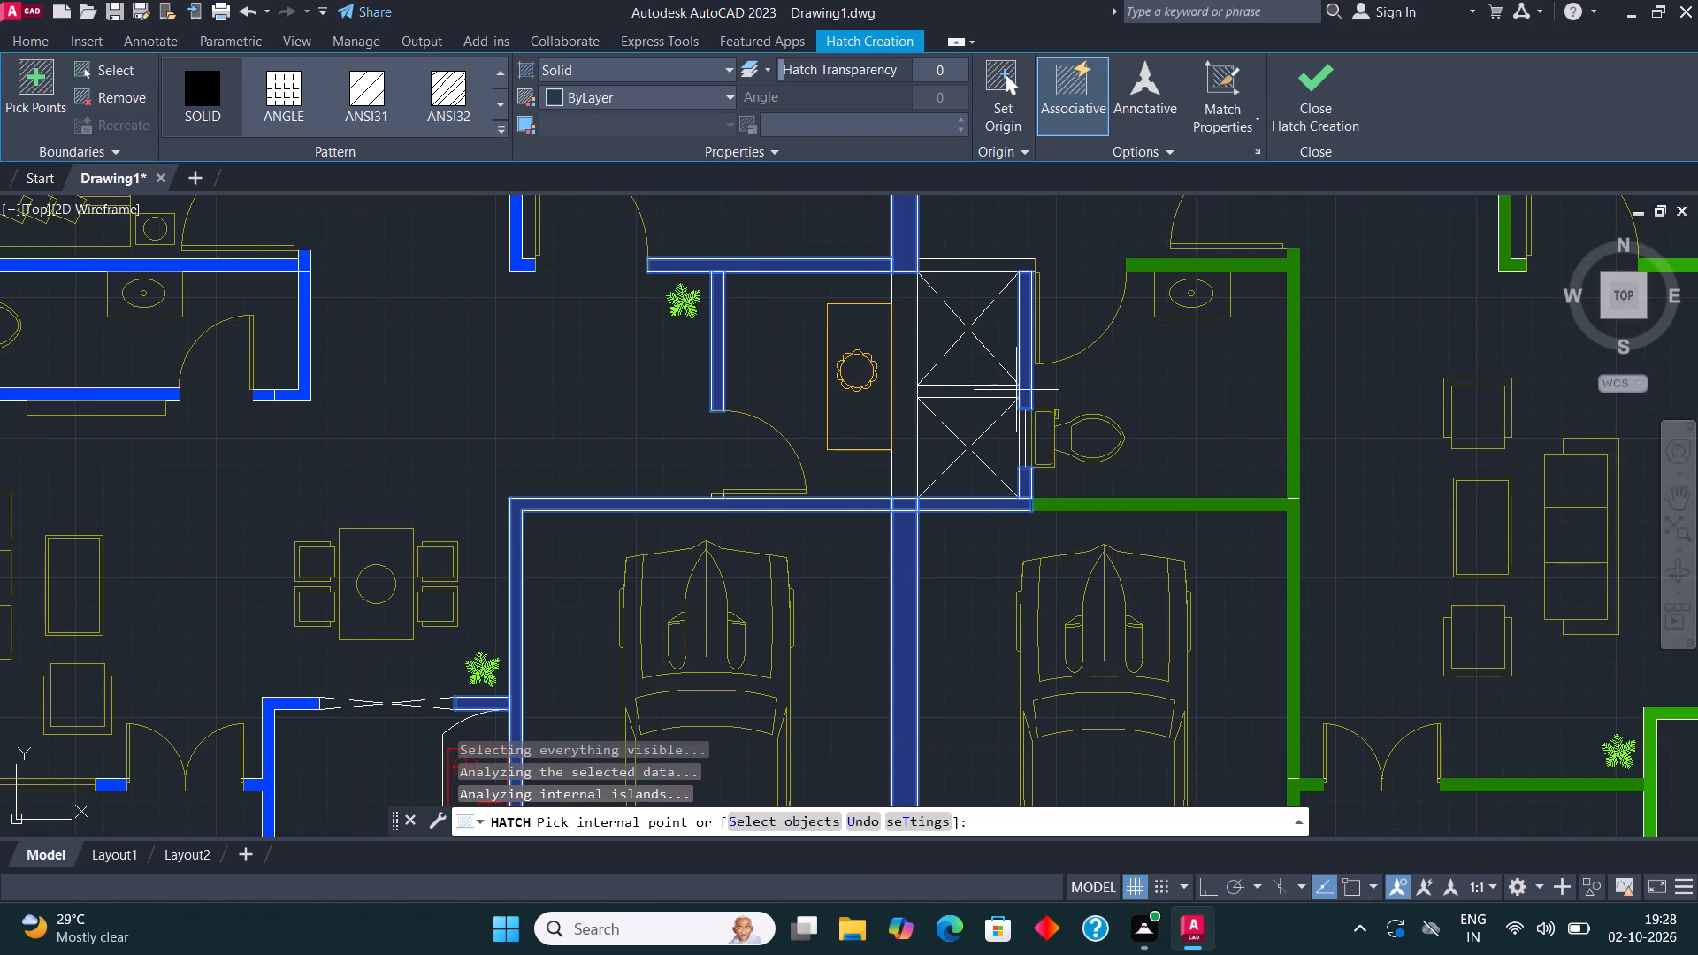
{"action": "left_click", "coordinate": [949, 266]}
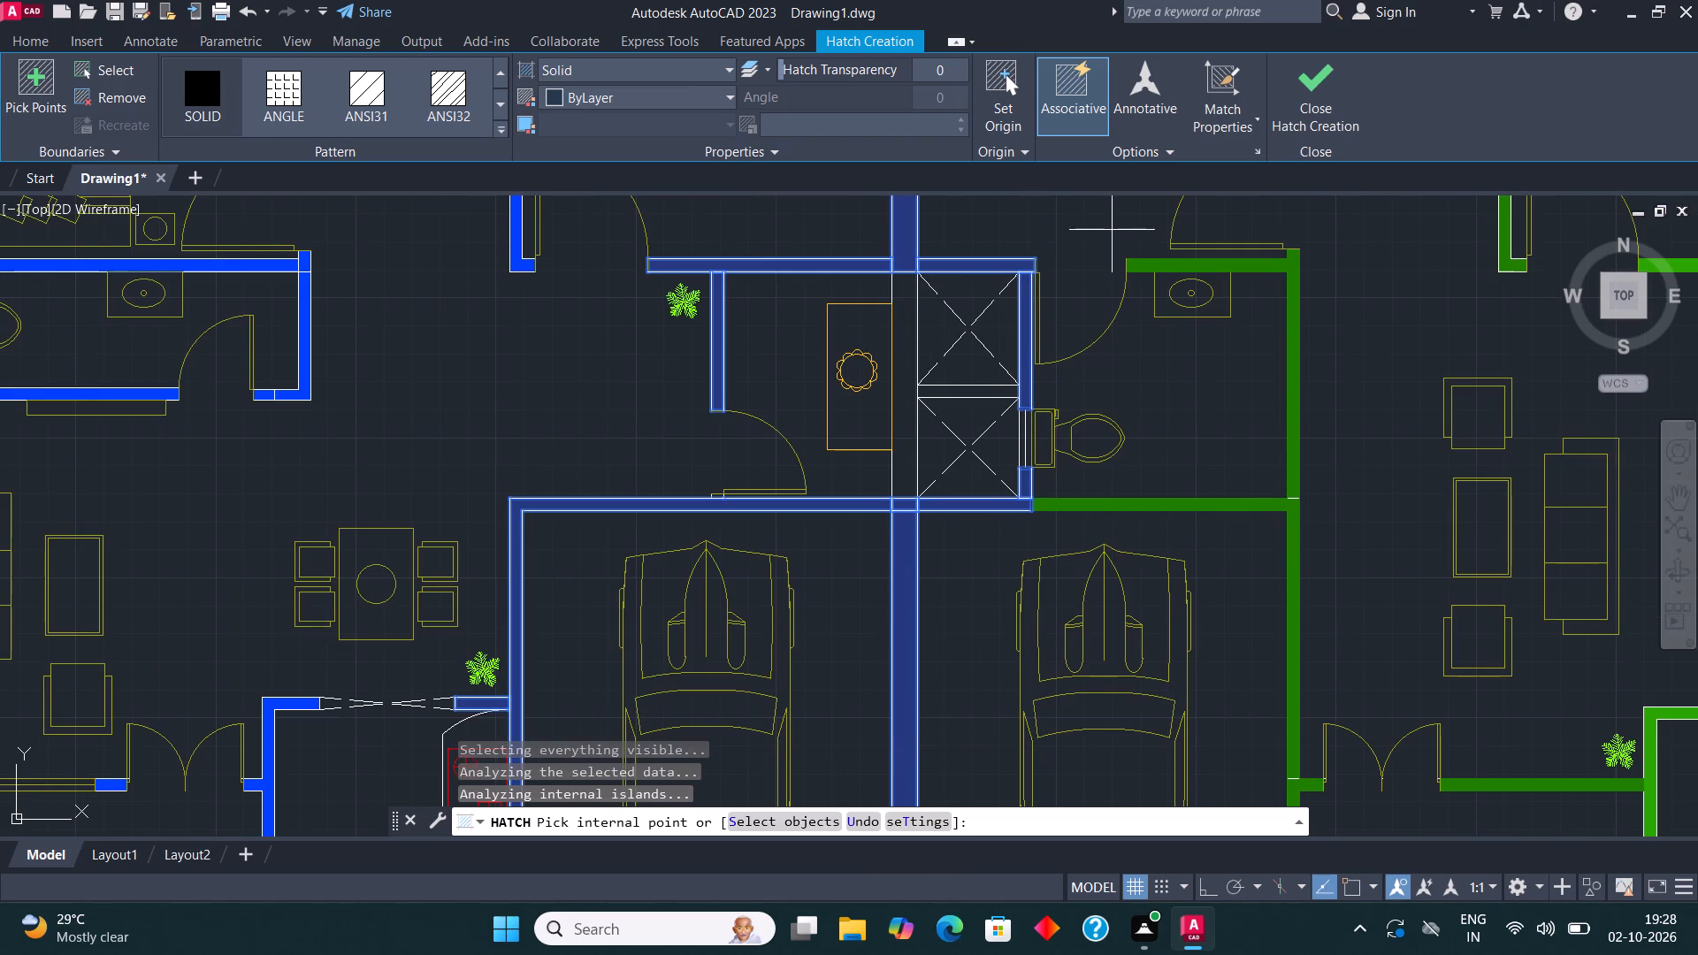
{"action": "left_click", "coordinate": [1317, 98]}
Make window the current layer.
{"action": "middle_click_drag", "start_coordinate": [1067, 413], "coordinate": [974, 500]}
{"action": "left_click", "coordinate": [919, 73]}
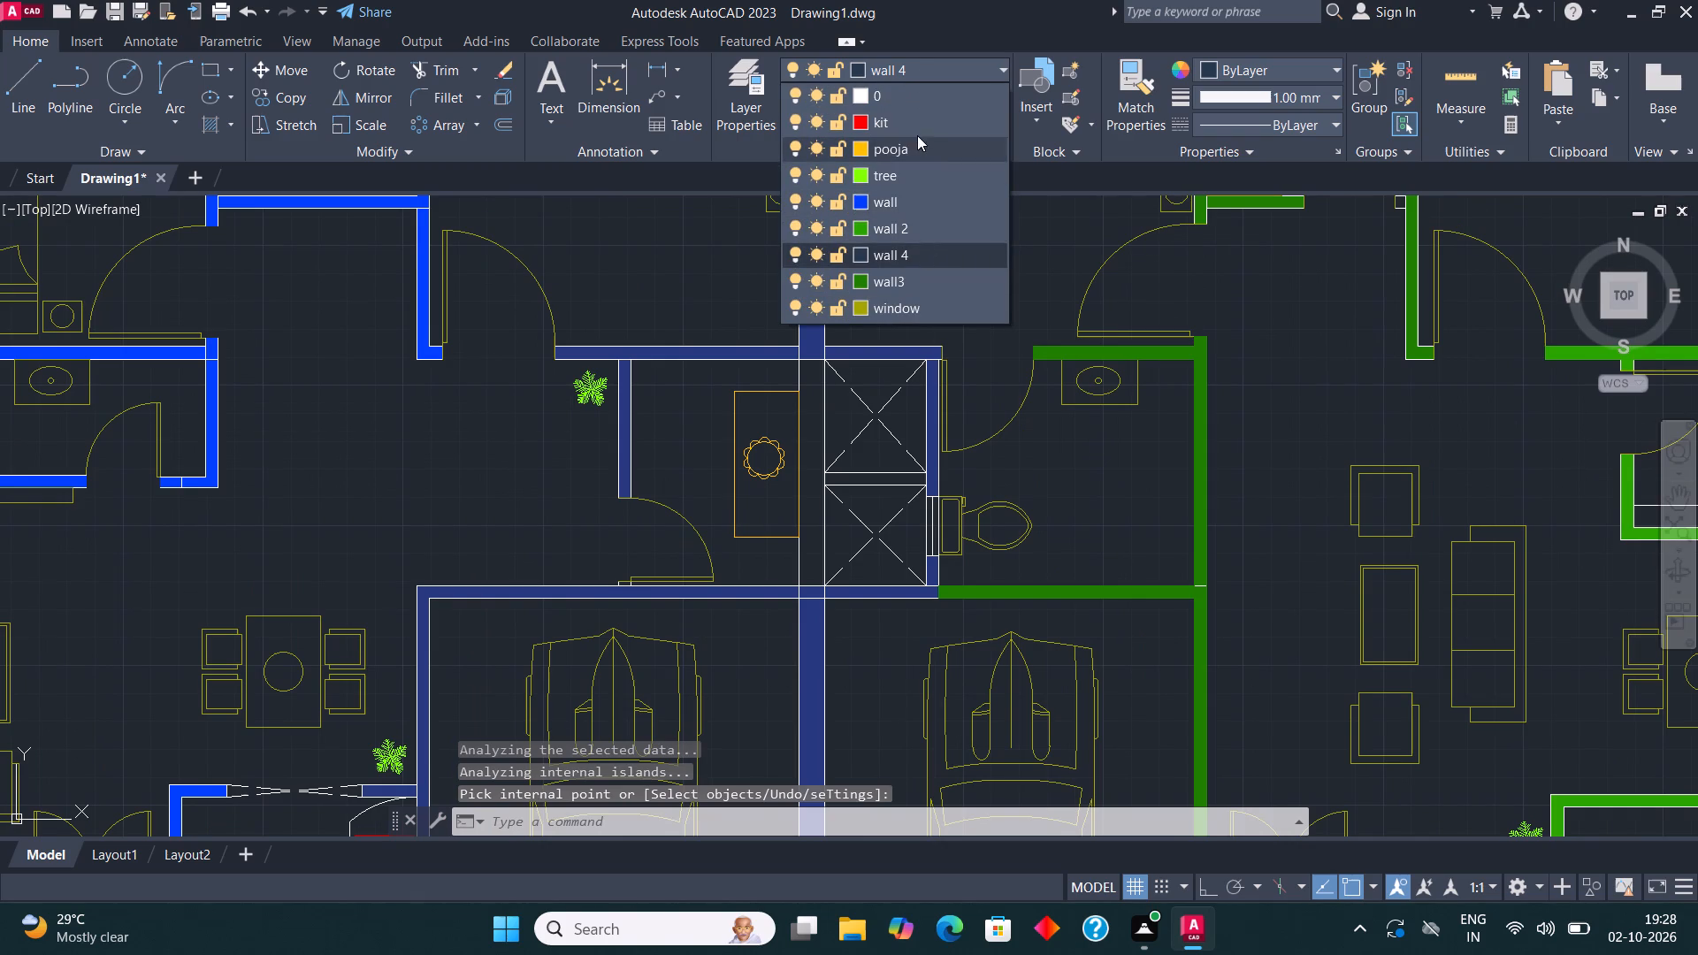
{"action": "left_click", "coordinate": [927, 301]}
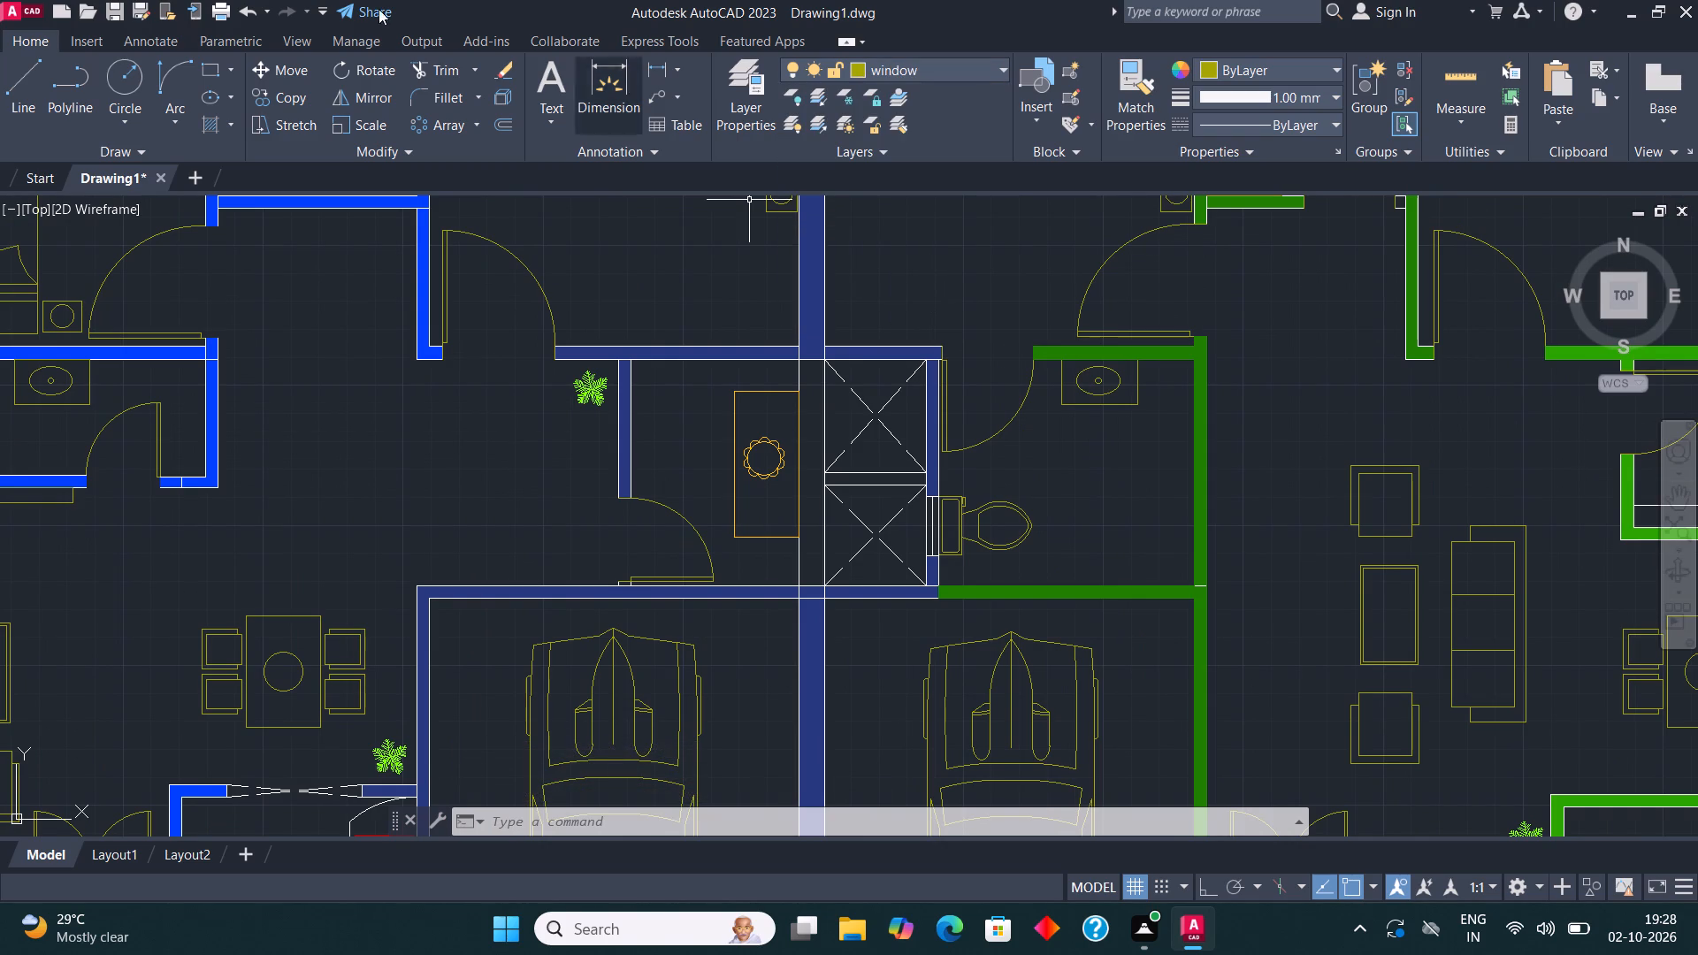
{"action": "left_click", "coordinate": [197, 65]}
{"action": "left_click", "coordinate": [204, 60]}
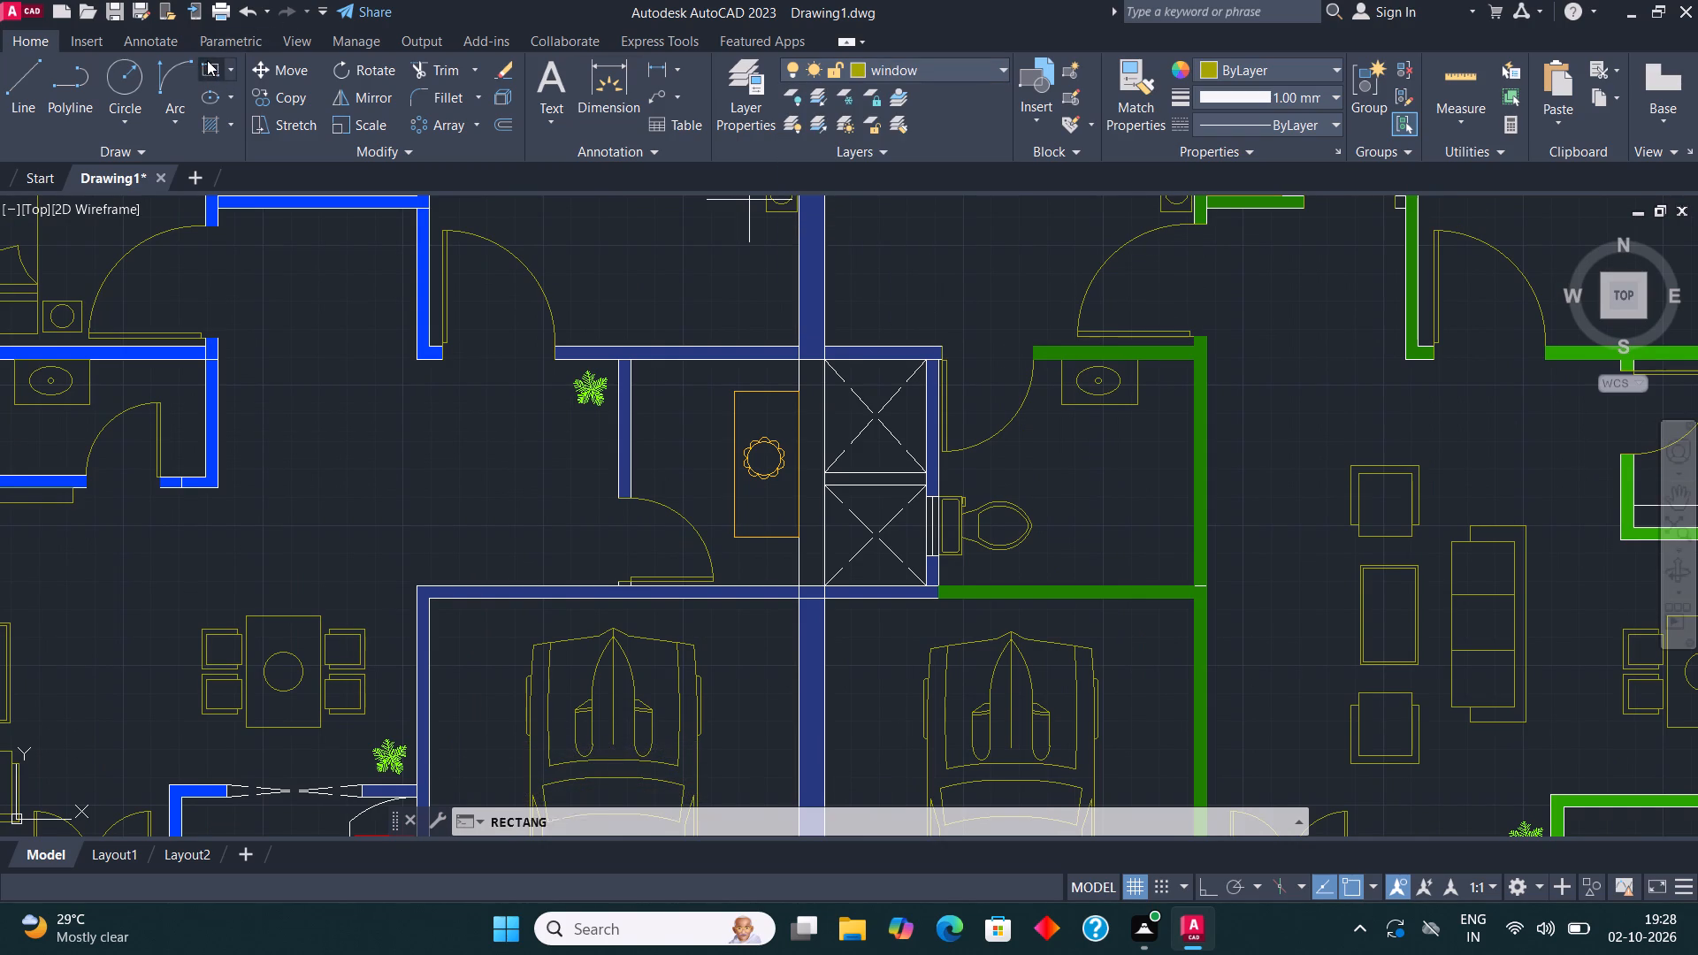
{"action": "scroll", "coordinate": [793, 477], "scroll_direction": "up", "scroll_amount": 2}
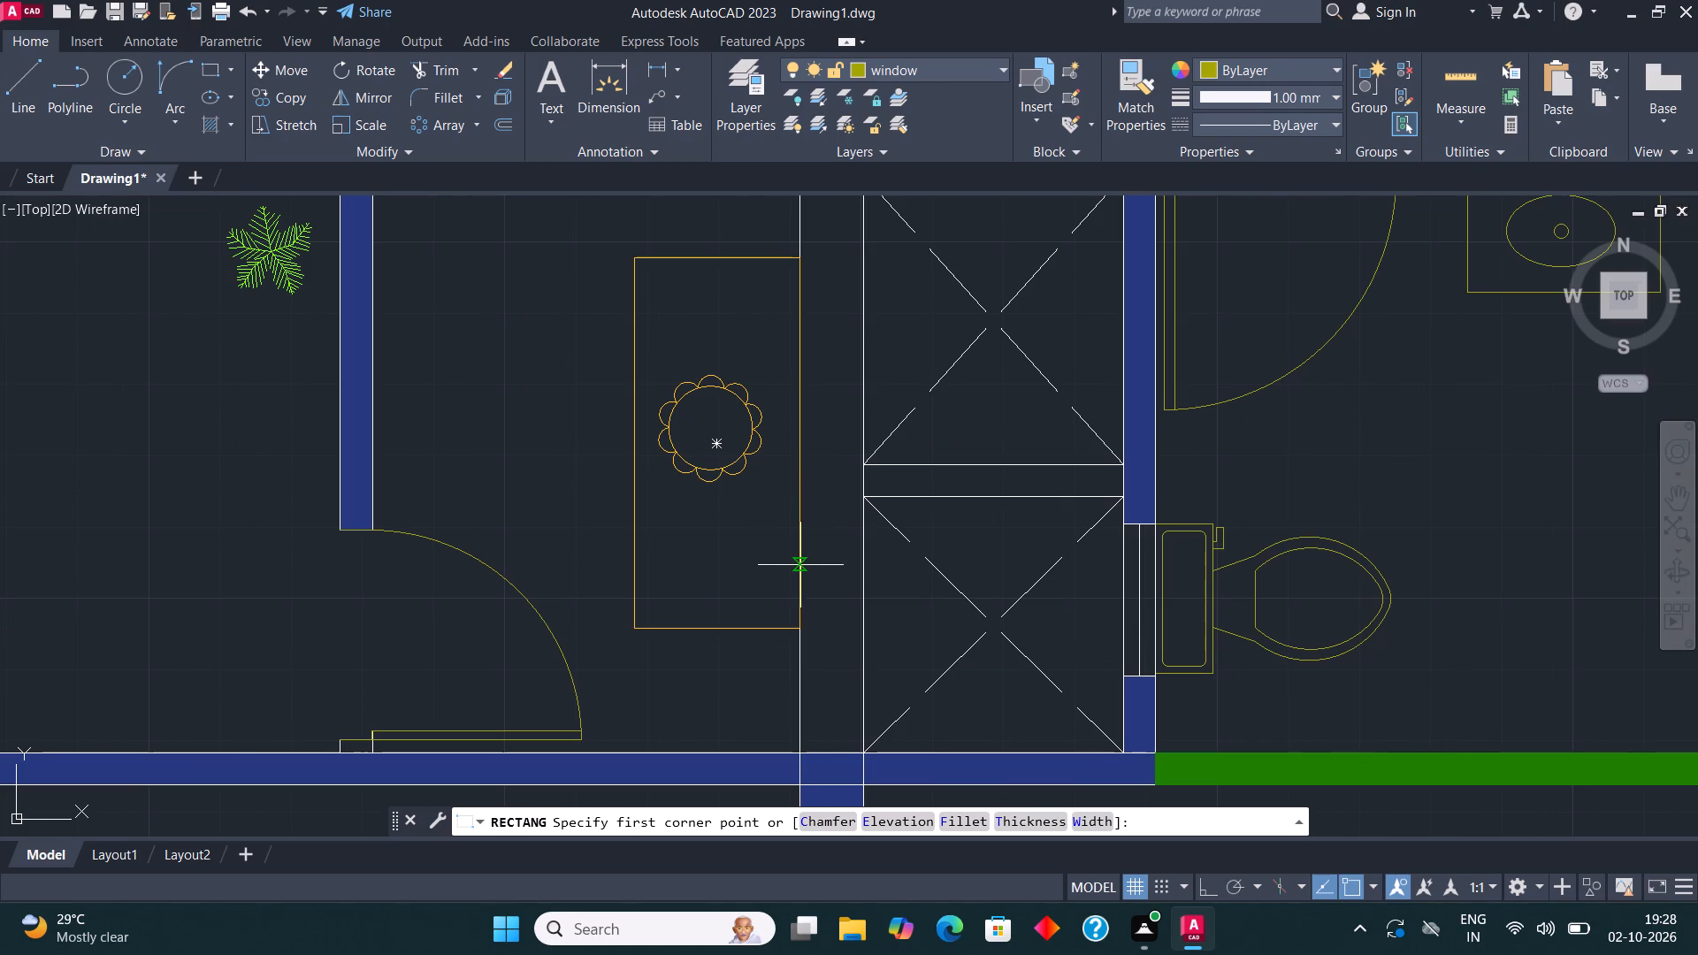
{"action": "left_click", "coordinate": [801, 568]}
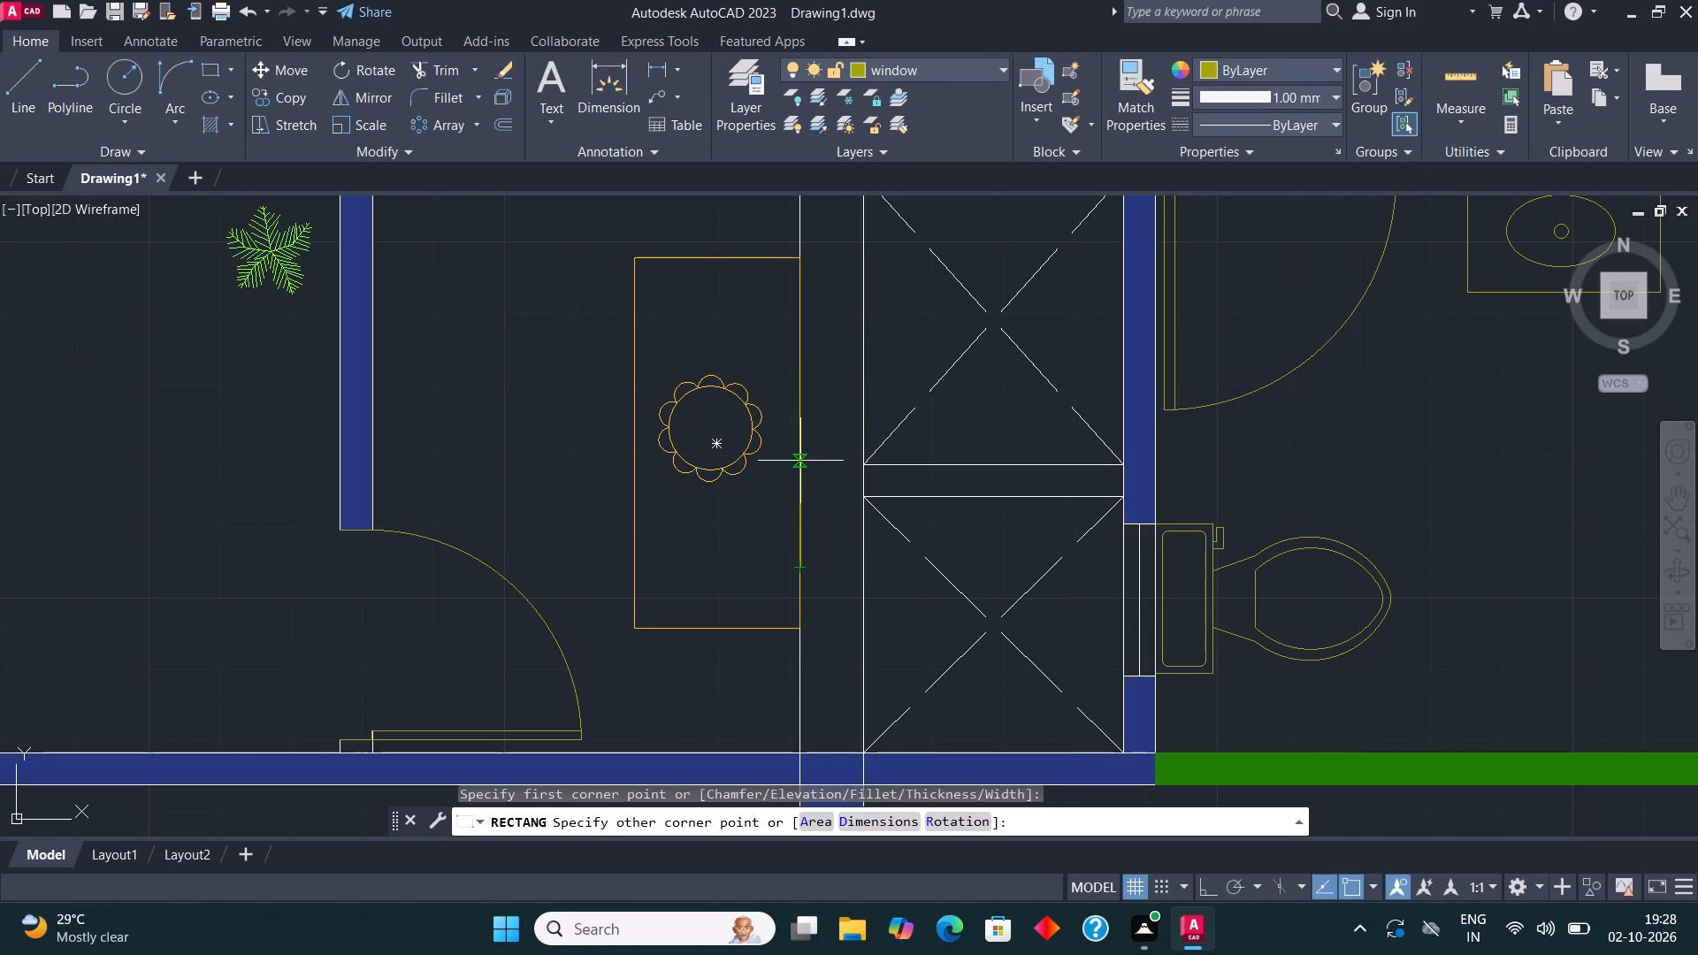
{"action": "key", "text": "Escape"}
Draw a window in the party wall between the pooja platform and the upper duct shaft: a full-thickness rectangle with a centre line.
{"action": "scroll", "coordinate": [799, 473], "scroll_direction": "down", "scroll_amount": 2}
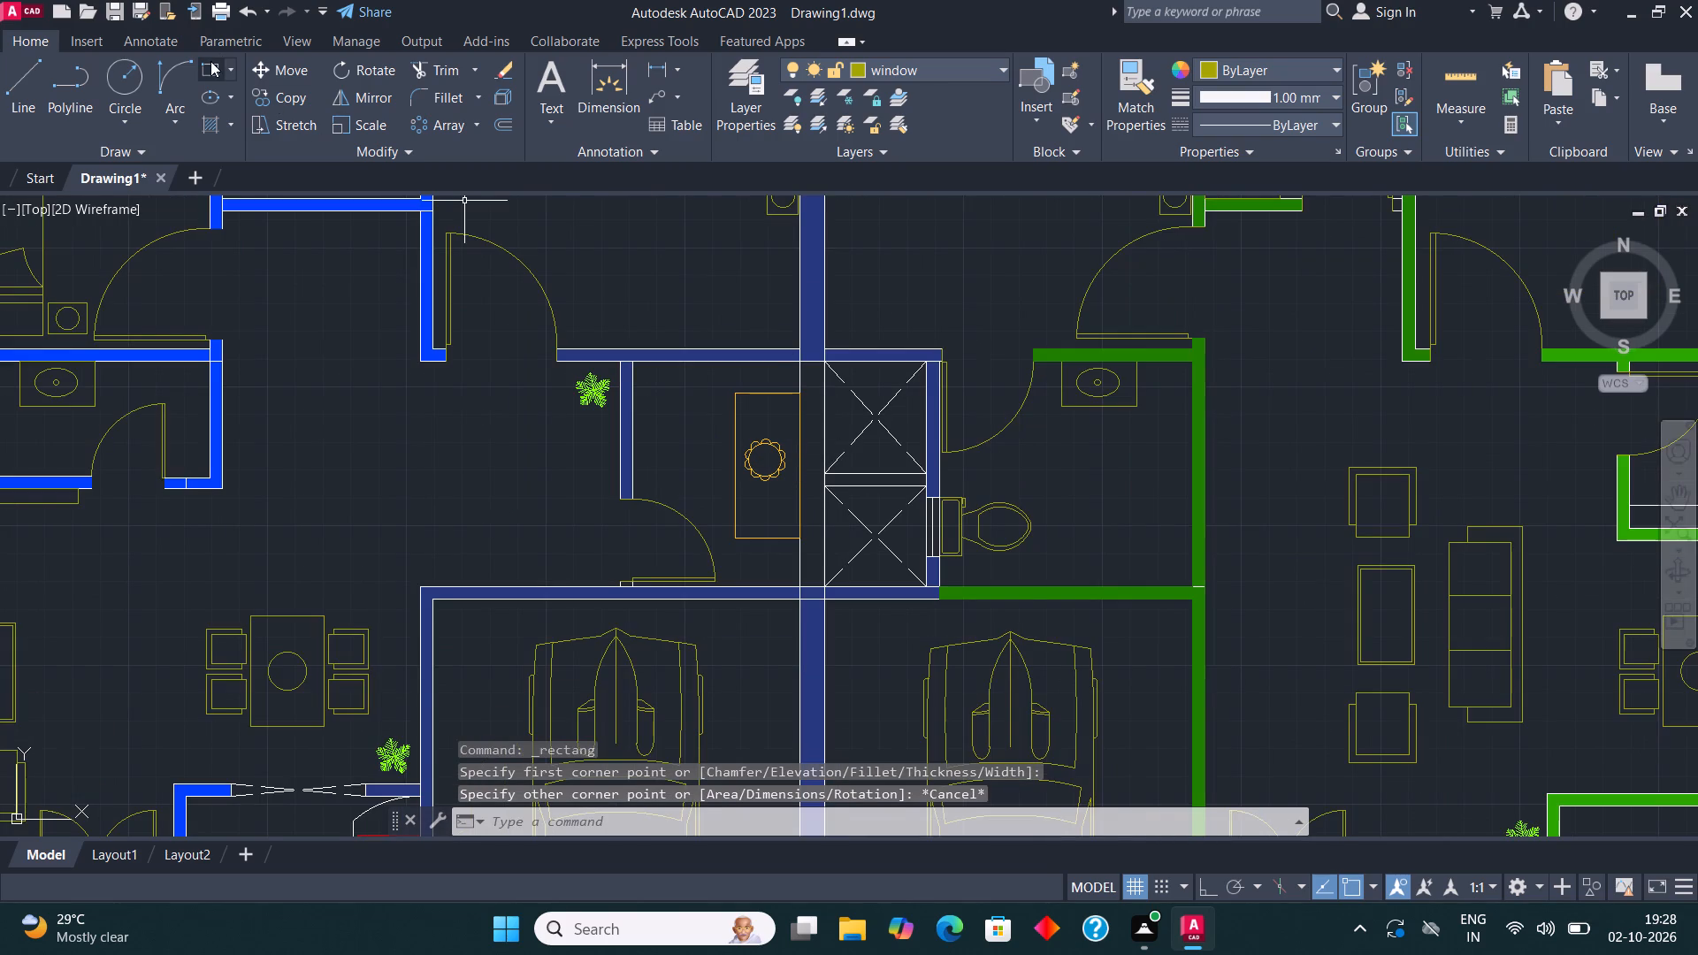
{"action": "left_click", "coordinate": [210, 61]}
{"action": "scroll", "coordinate": [772, 390], "scroll_direction": "up", "scroll_amount": 1}
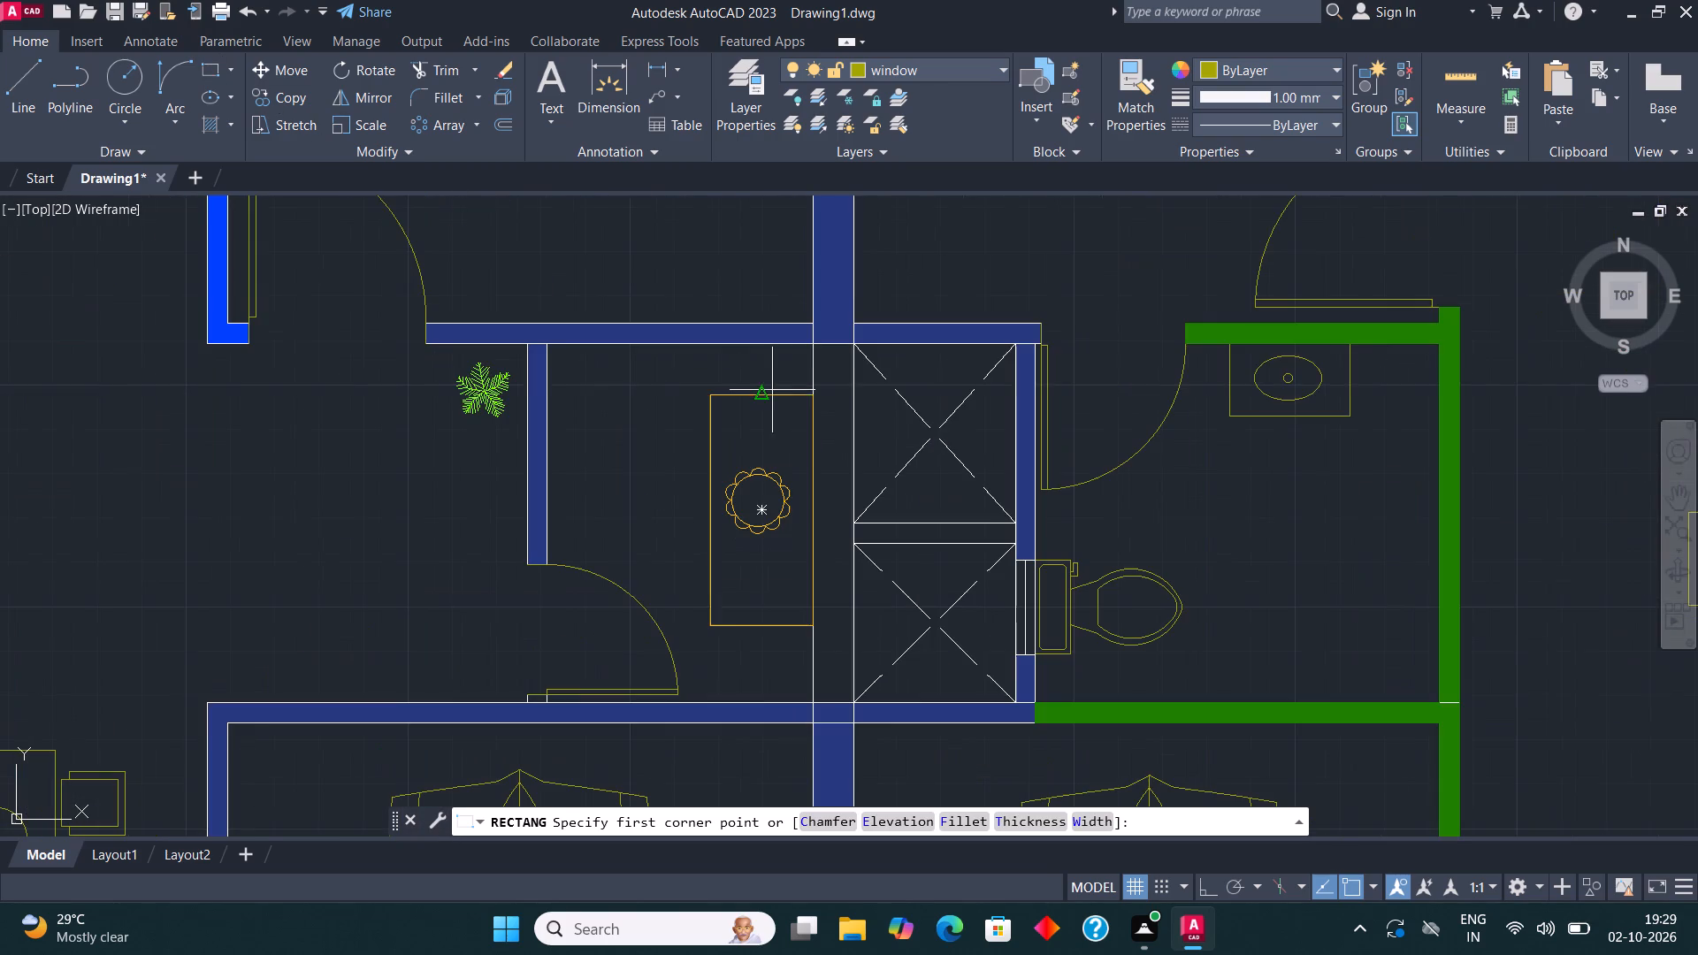
{"action": "left_click", "coordinate": [815, 371]}
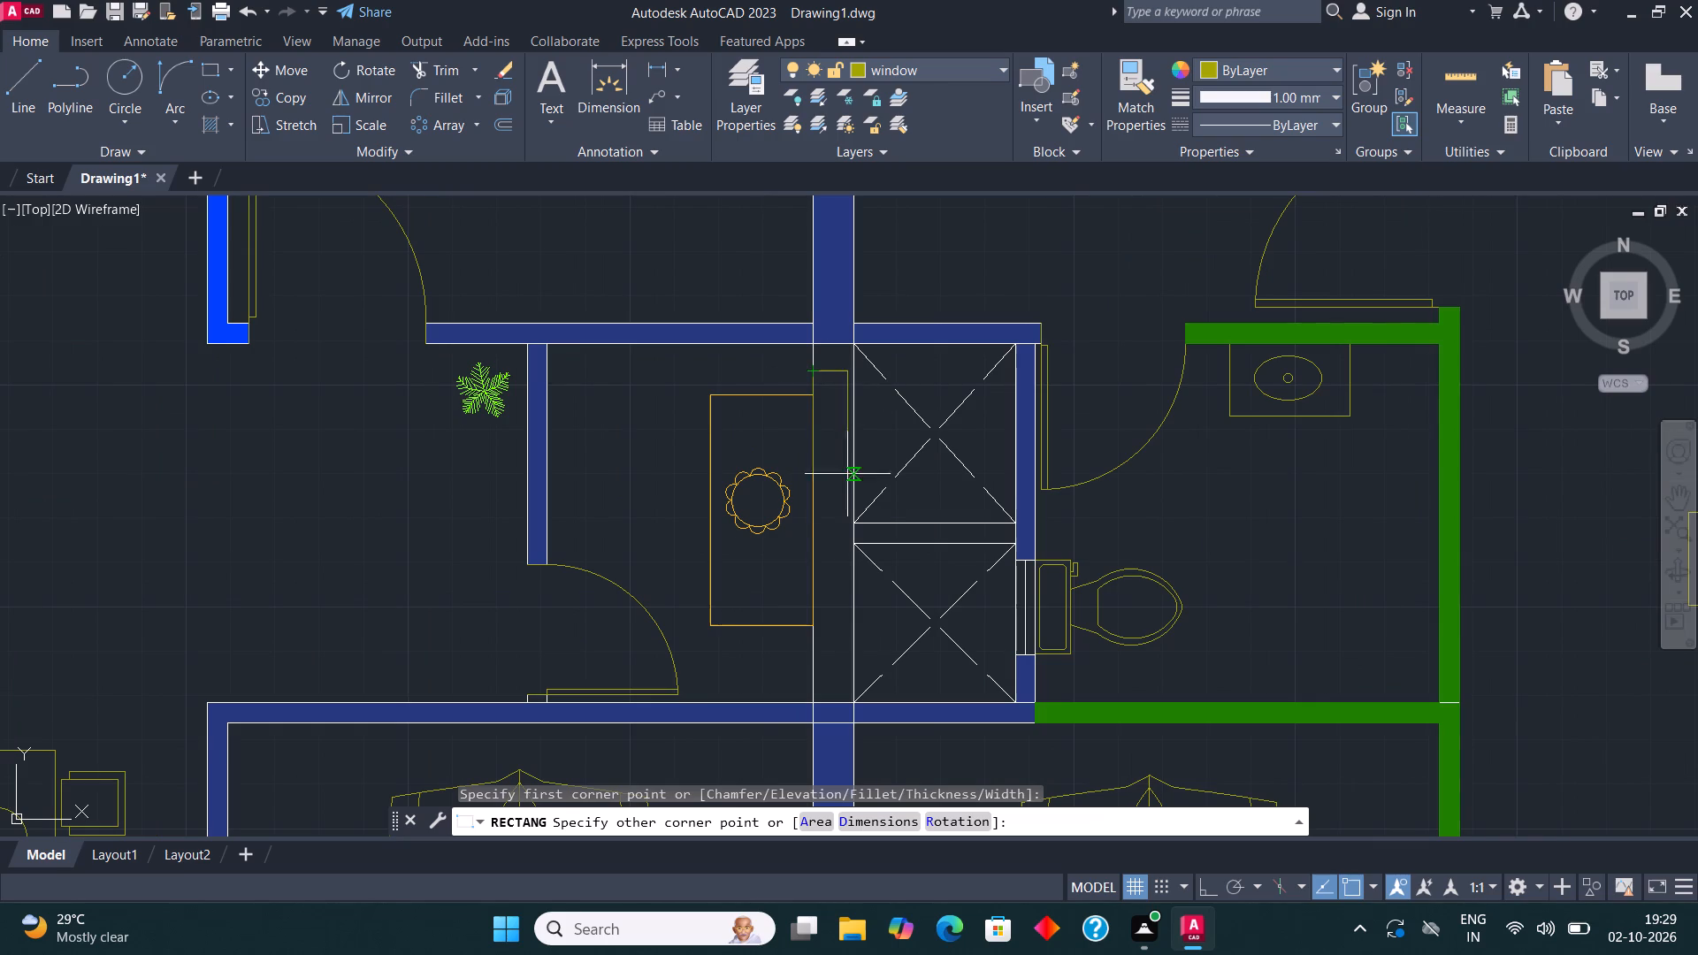
{"action": "left_click", "coordinate": [852, 517]}
{"action": "left_click", "coordinate": [24, 71]}
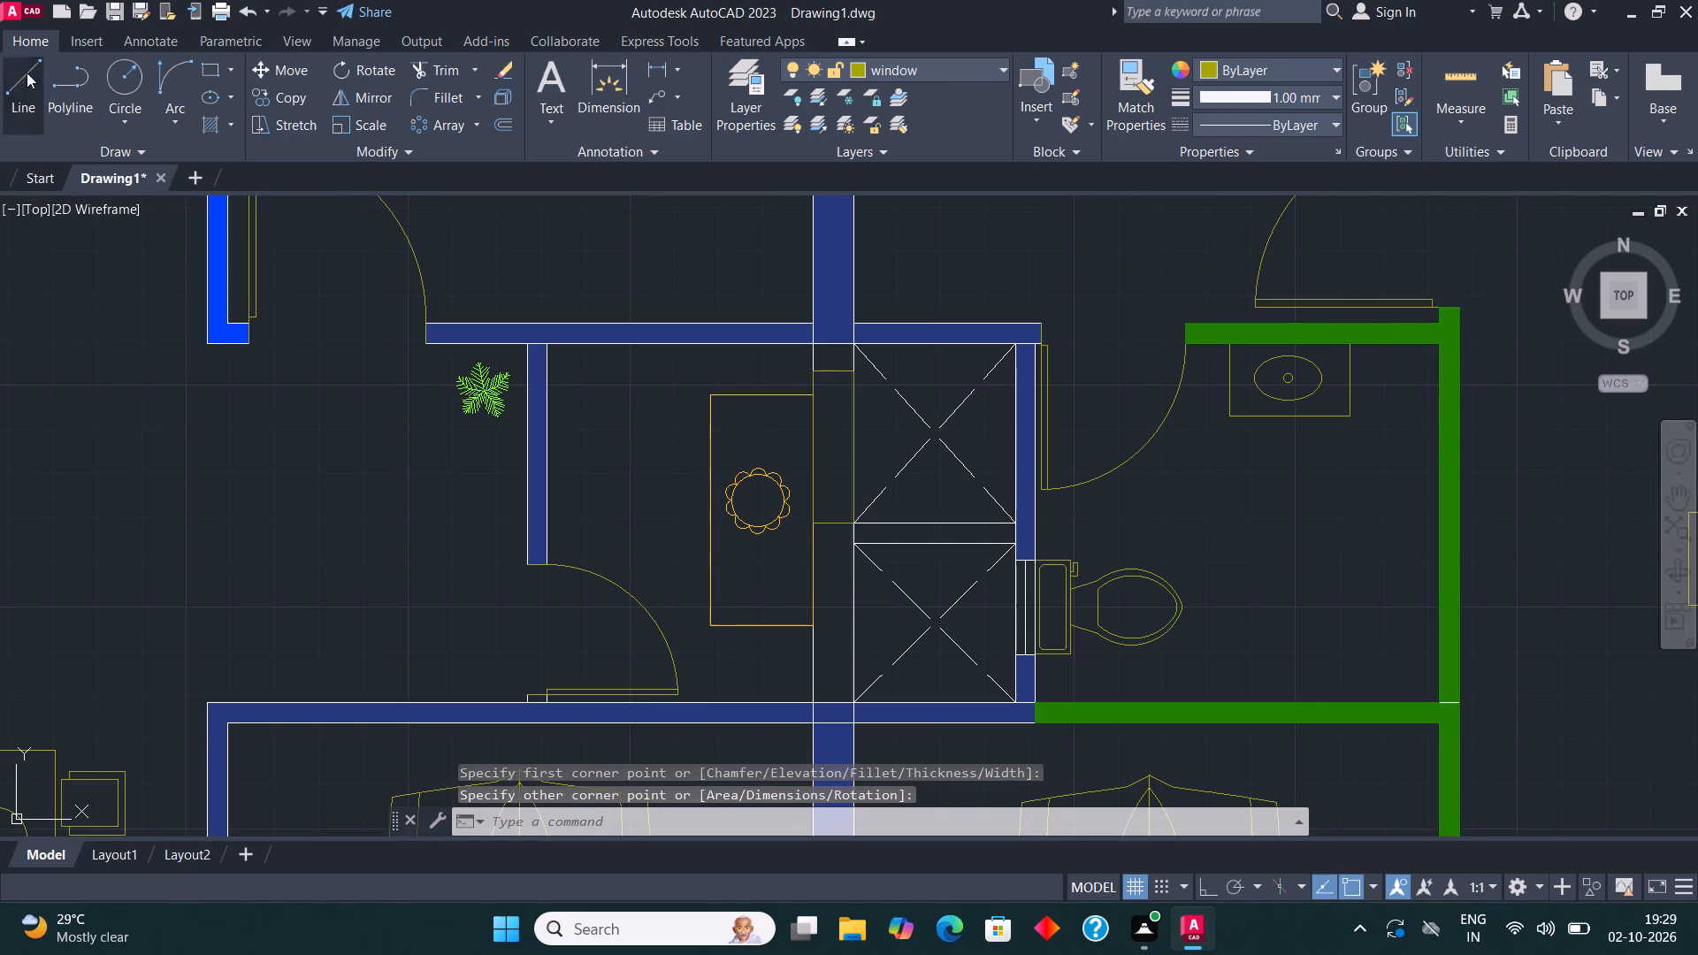
{"action": "left_click", "coordinate": [835, 523]}
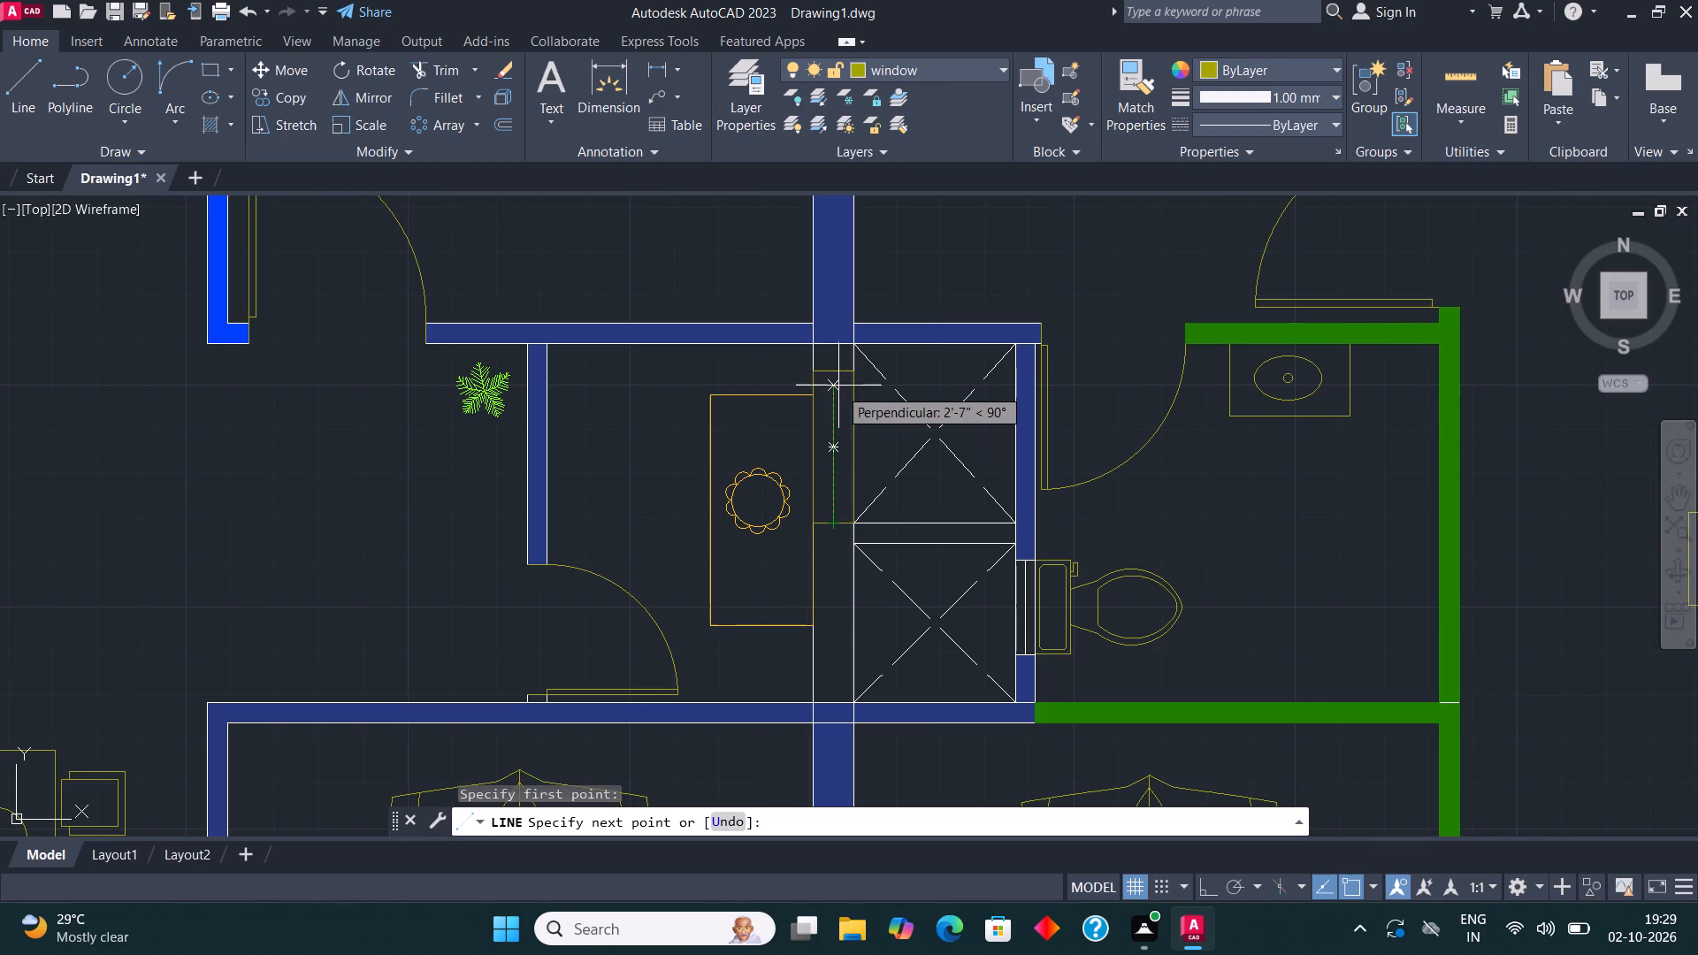
{"action": "left_click", "coordinate": [835, 373]}
{"action": "scroll", "coordinate": [836, 370], "scroll_direction": "down", "scroll_amount": 1}
{"action": "key", "text": "Escape"}
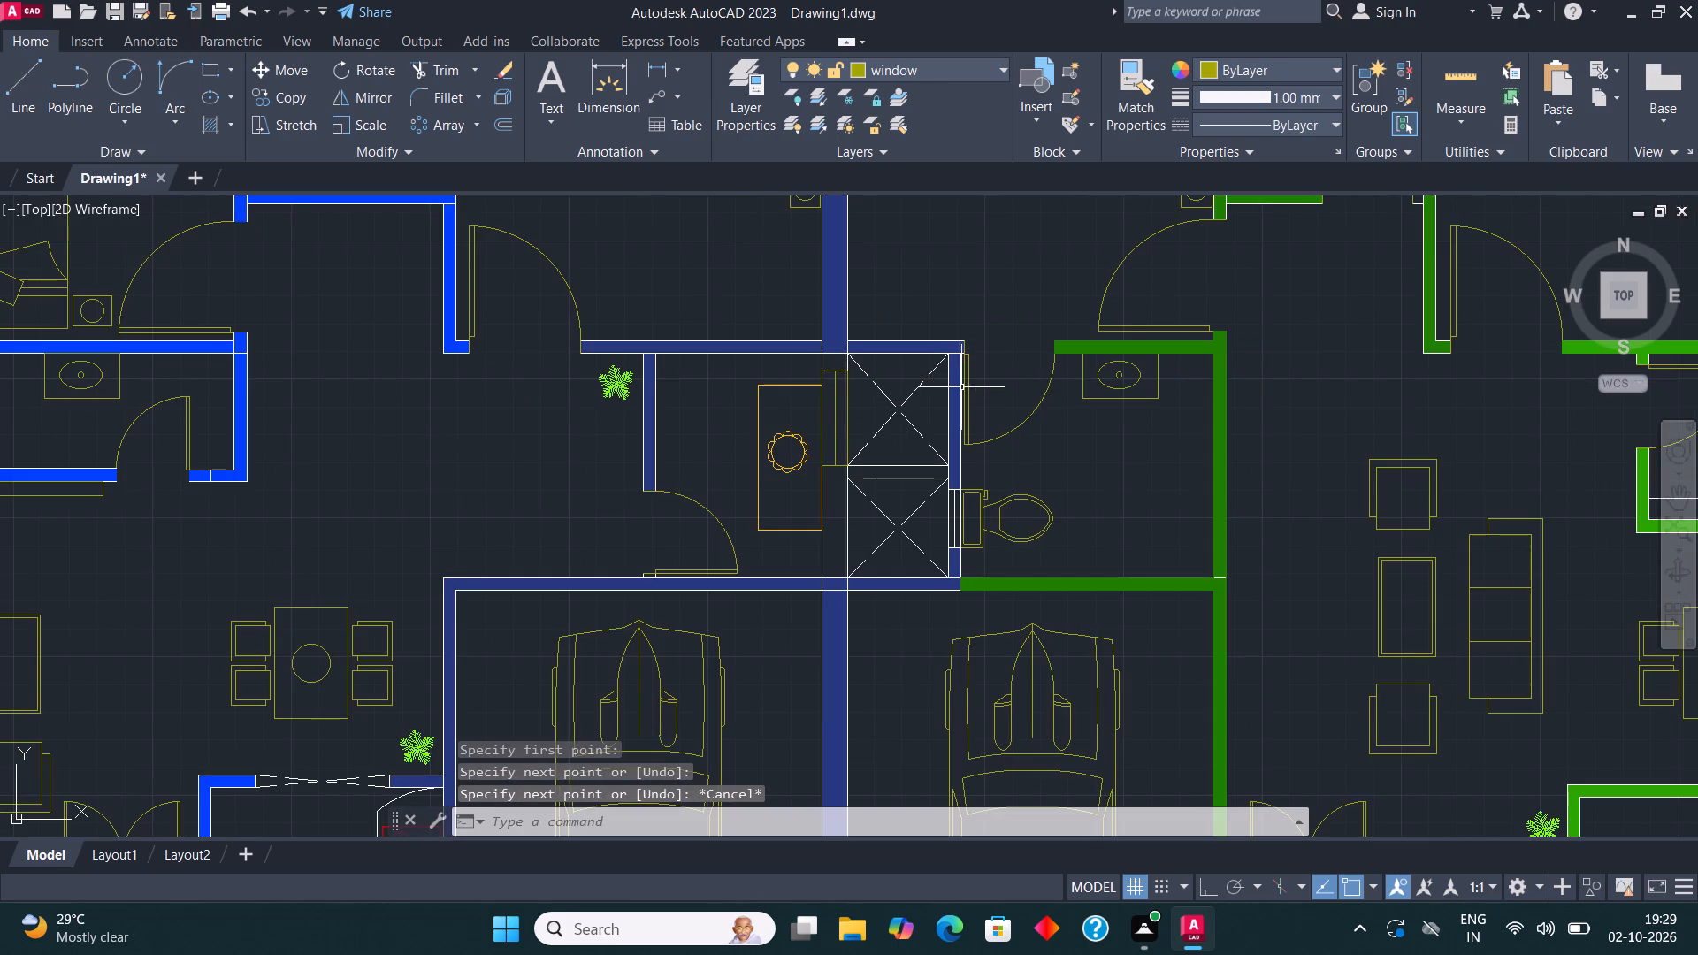
On layer wall 4, solid-hatch the party wall above and below the new window and the wall between the two duct shafts.
{"action": "left_click", "coordinate": [950, 69]}
{"action": "left_click", "coordinate": [934, 257]}
{"action": "key", "text": "h"}
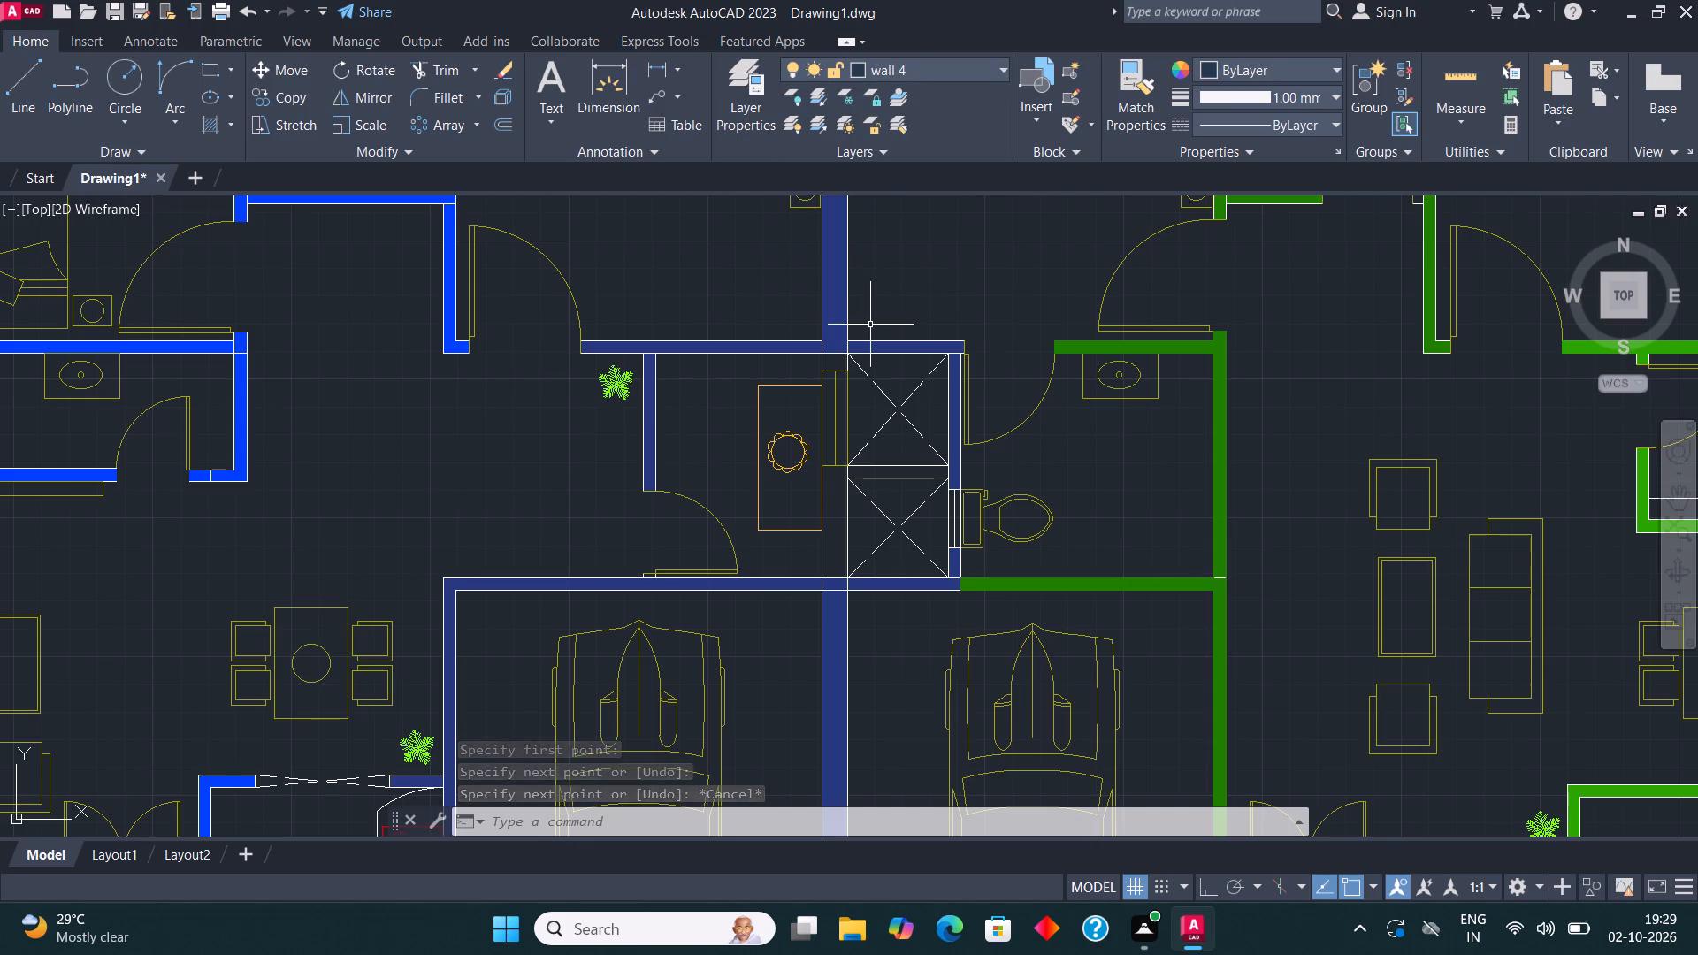
{"action": "key", "text": "Return"}
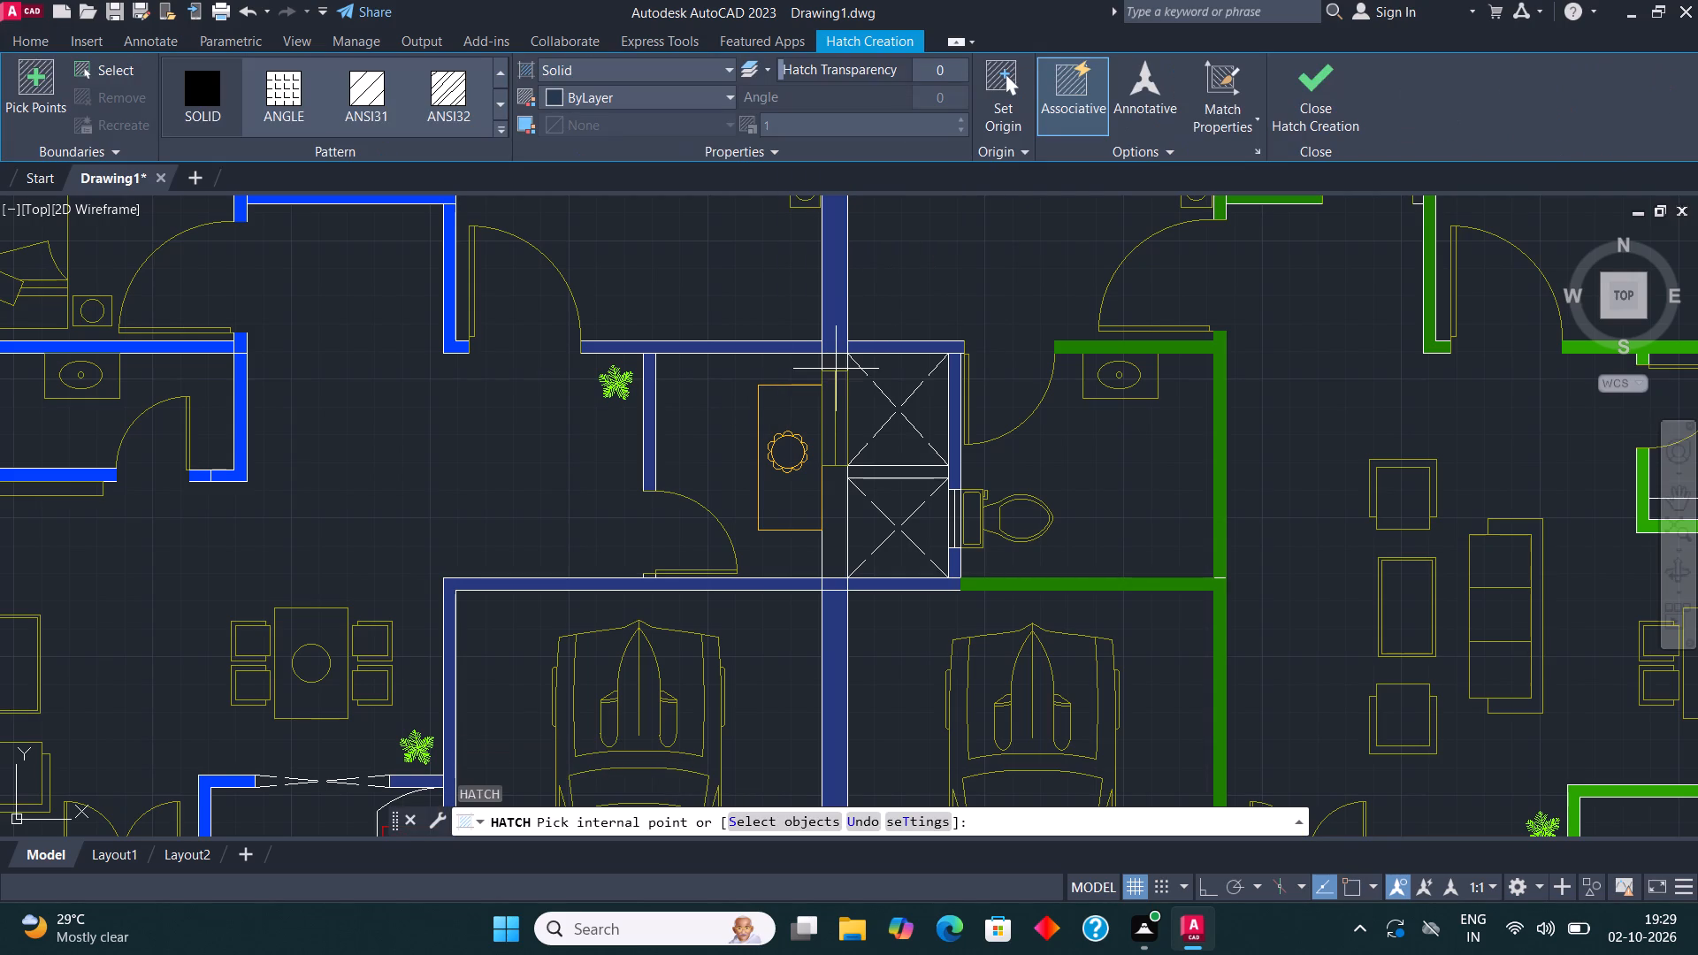
{"action": "left_click", "coordinate": [836, 364]}
{"action": "left_click", "coordinate": [843, 531]}
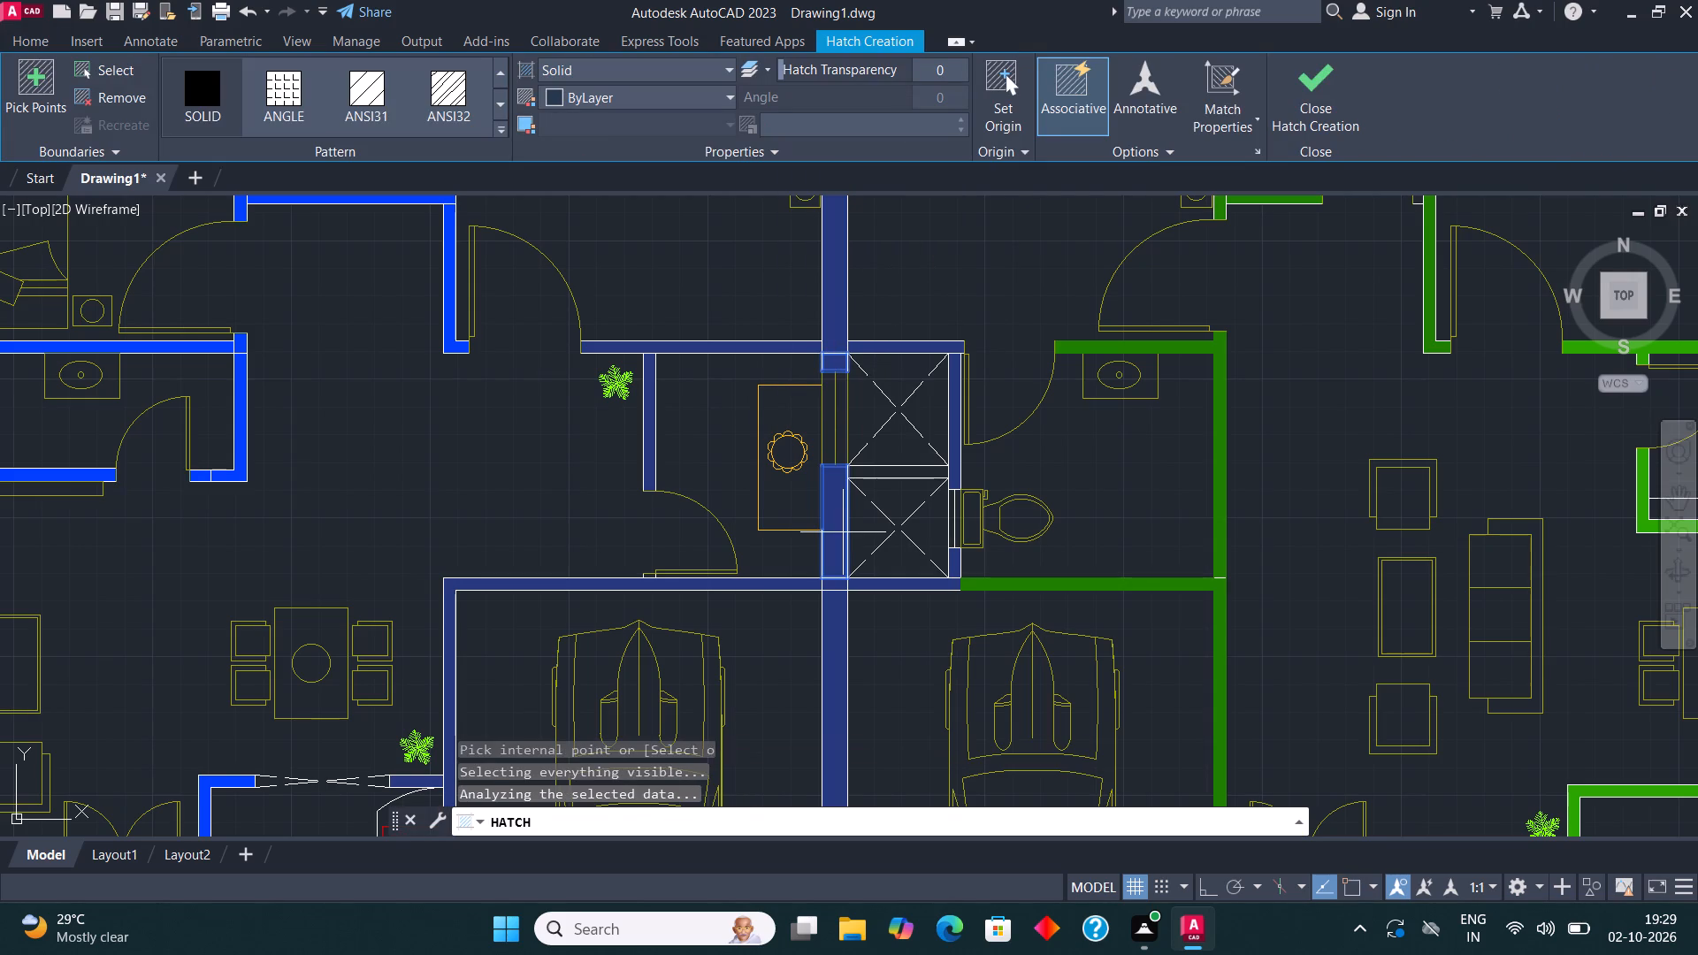
{"action": "left_click", "coordinate": [883, 472]}
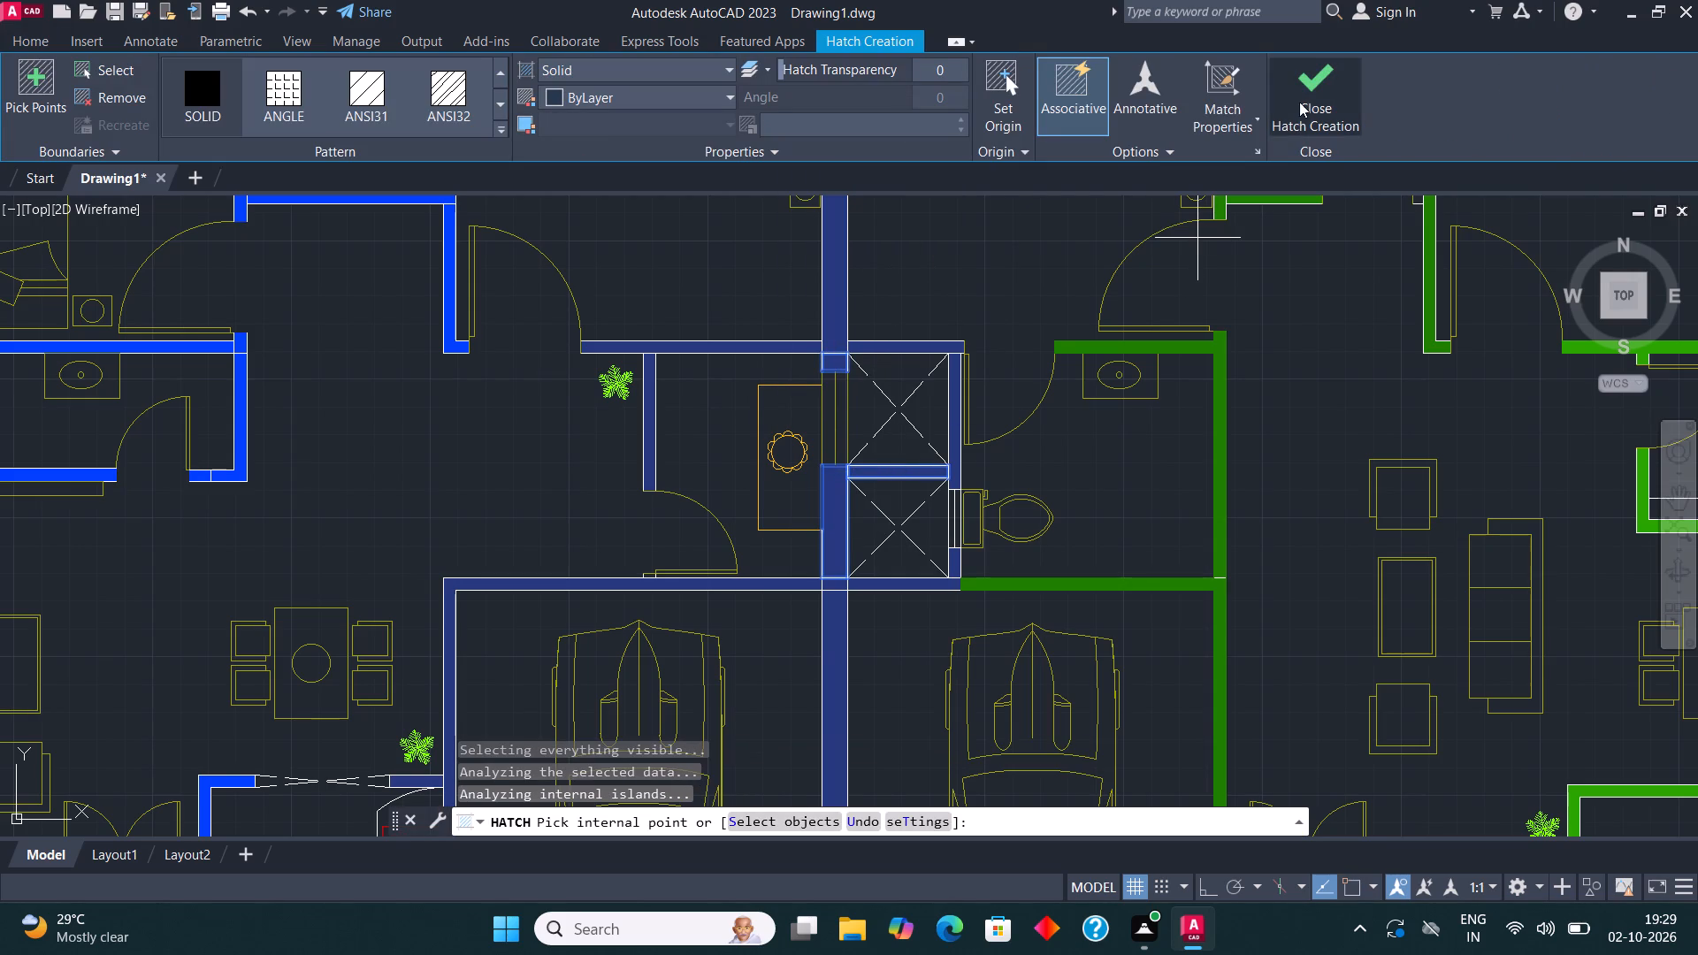
{"action": "left_click", "coordinate": [1333, 68]}
On layer 0, draw a short line closing the open wall end beside the left unit's bedroom door, above the toilet corner.
{"action": "scroll", "coordinate": [642, 496], "scroll_direction": "down", "scroll_amount": 2}
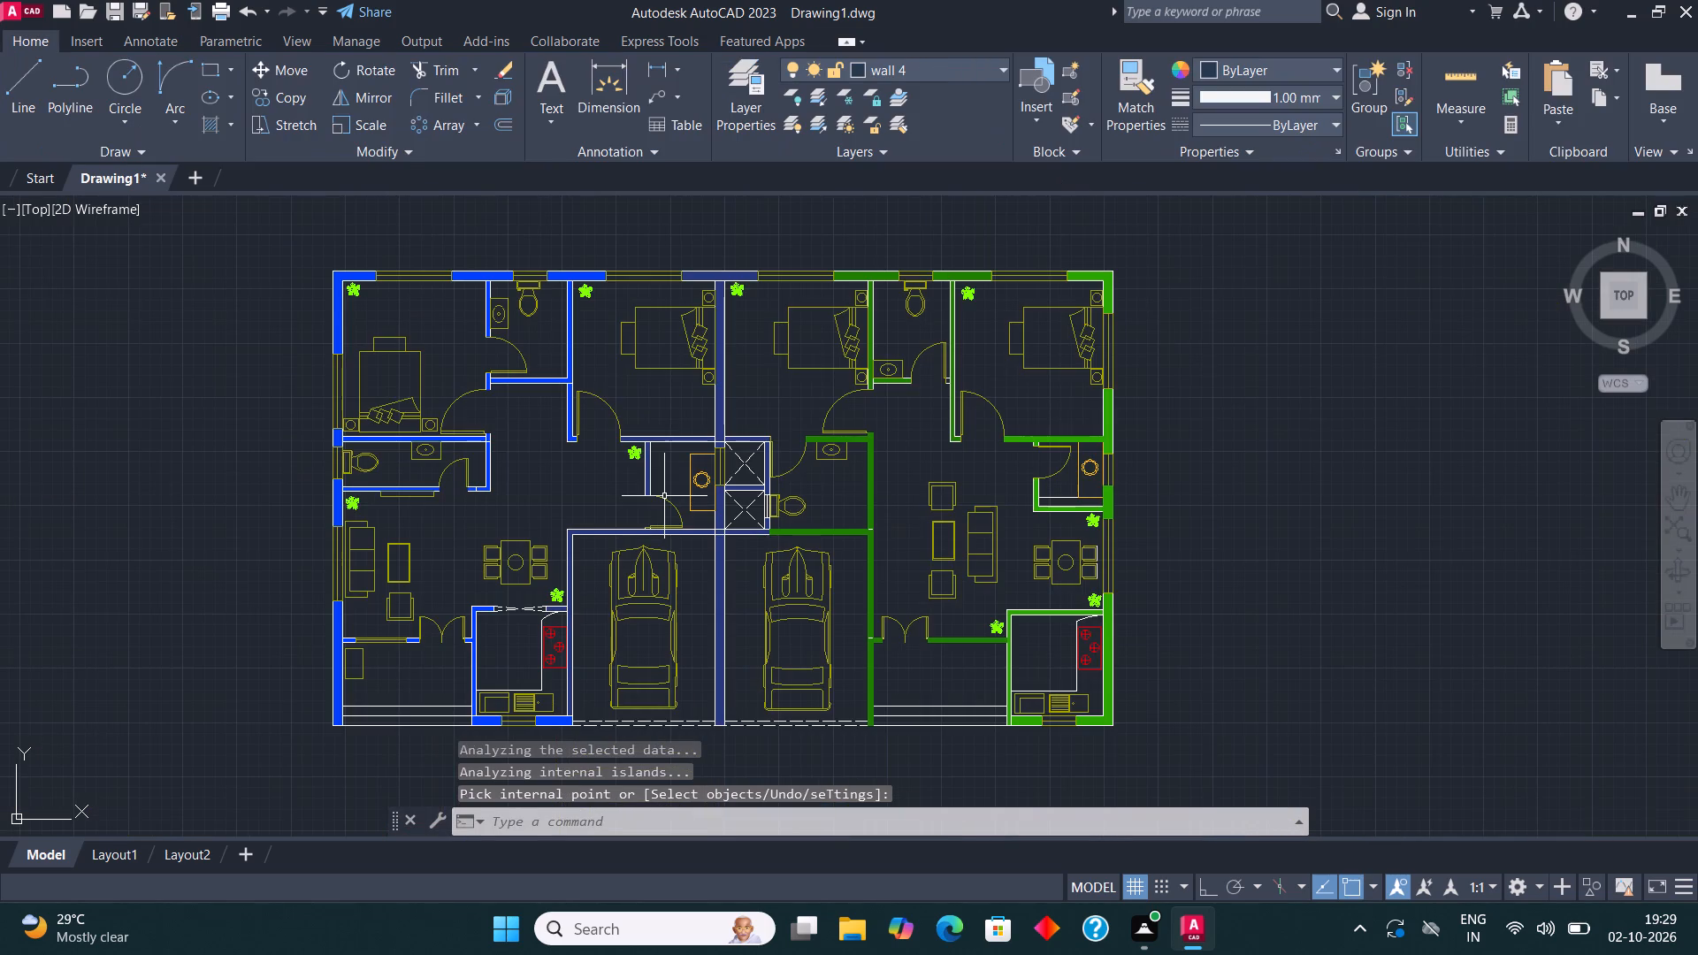
{"action": "scroll", "coordinate": [781, 477], "scroll_direction": "up", "scroll_amount": 3}
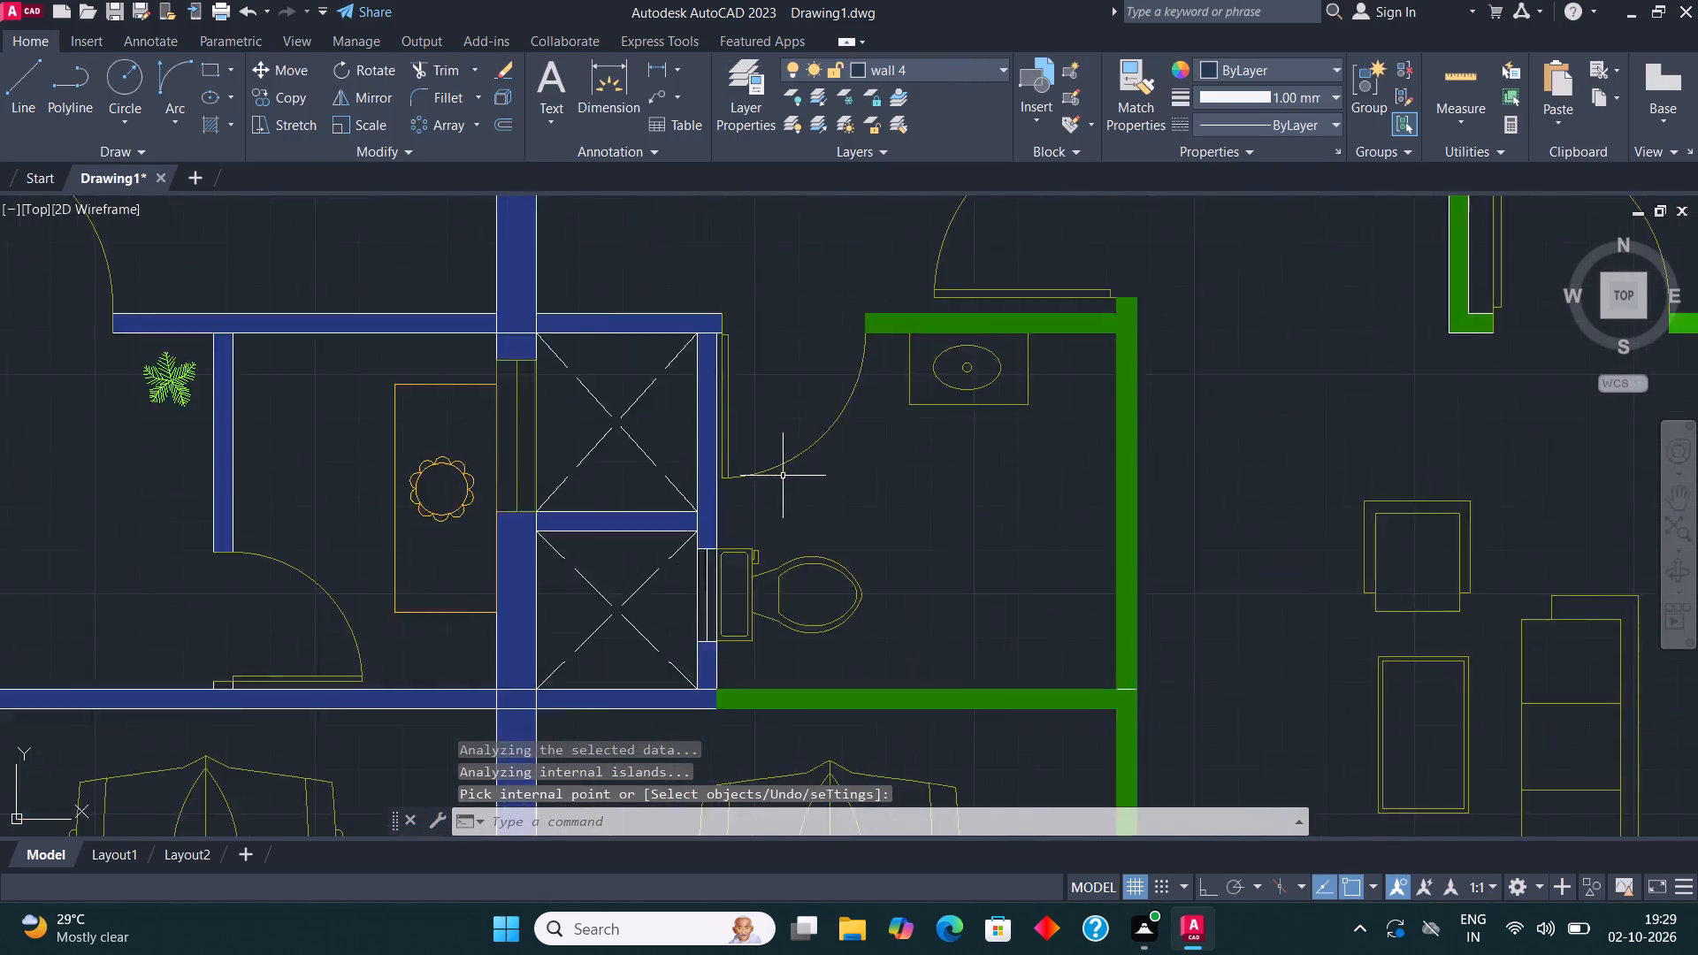
{"action": "scroll", "coordinate": [783, 476], "scroll_direction": "up", "scroll_amount": 1}
{"action": "scroll", "coordinate": [818, 478], "scroll_direction": "down", "scroll_amount": 2}
{"action": "scroll", "coordinate": [894, 360], "scroll_direction": "down", "scroll_amount": 3}
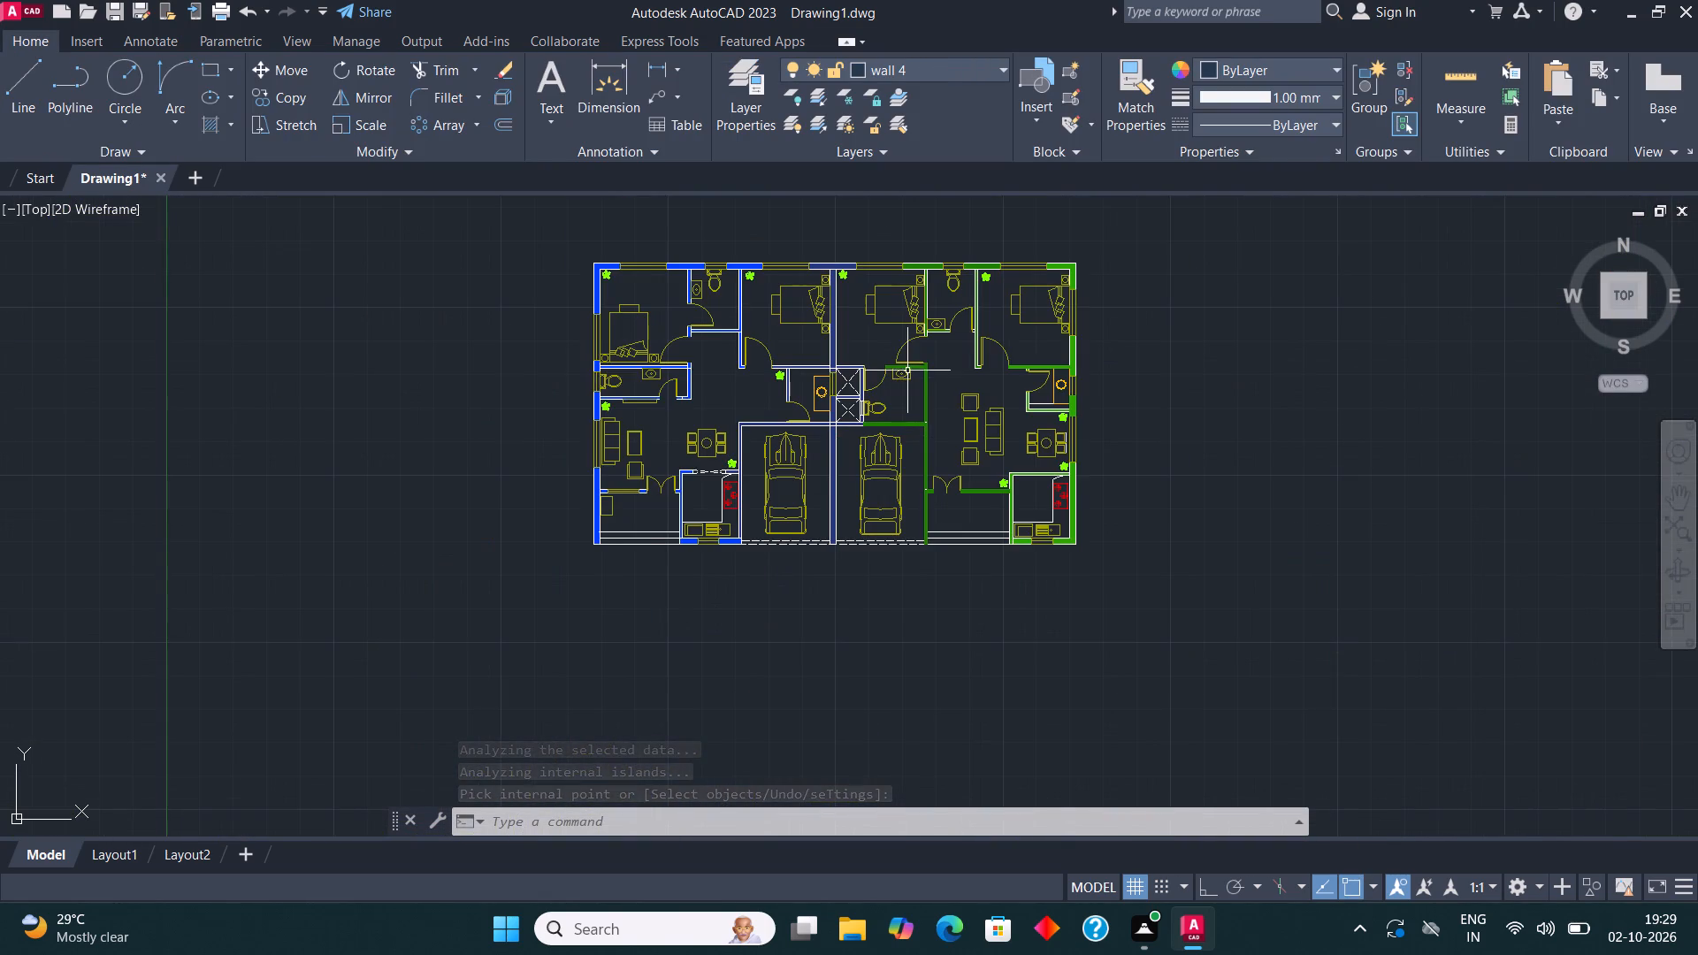
{"action": "middle_click_drag", "start_coordinate": [910, 380], "coordinate": [1001, 437]}
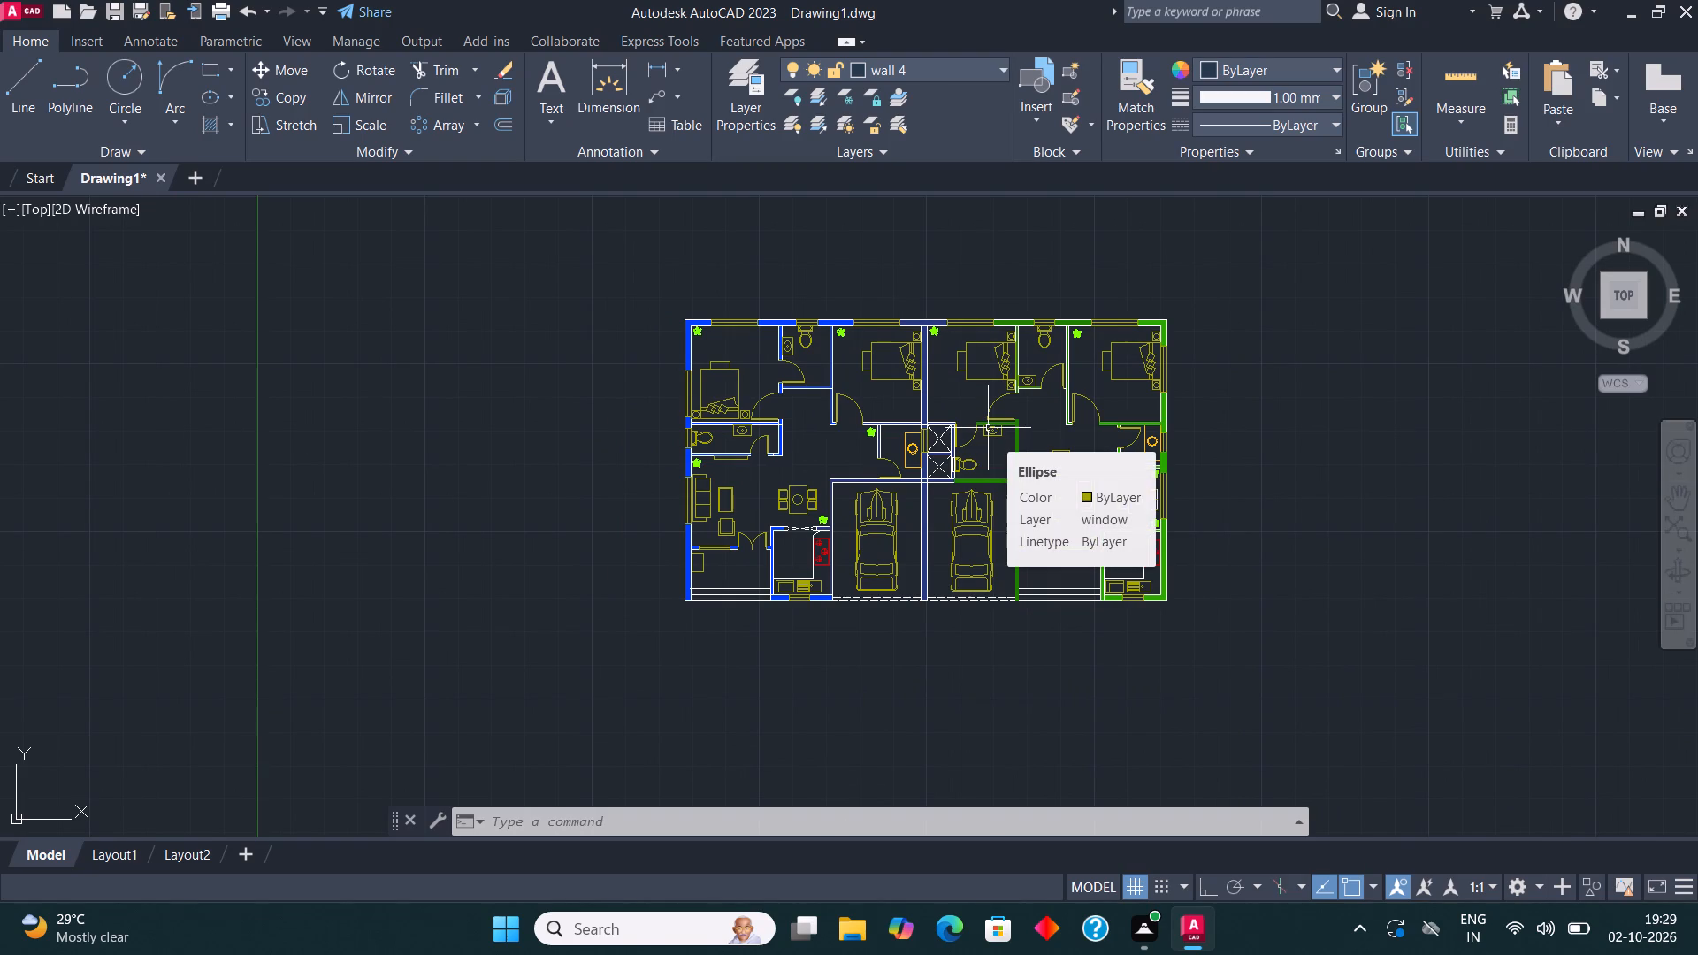
{"action": "scroll", "coordinate": [827, 407], "scroll_direction": "up", "scroll_amount": 2}
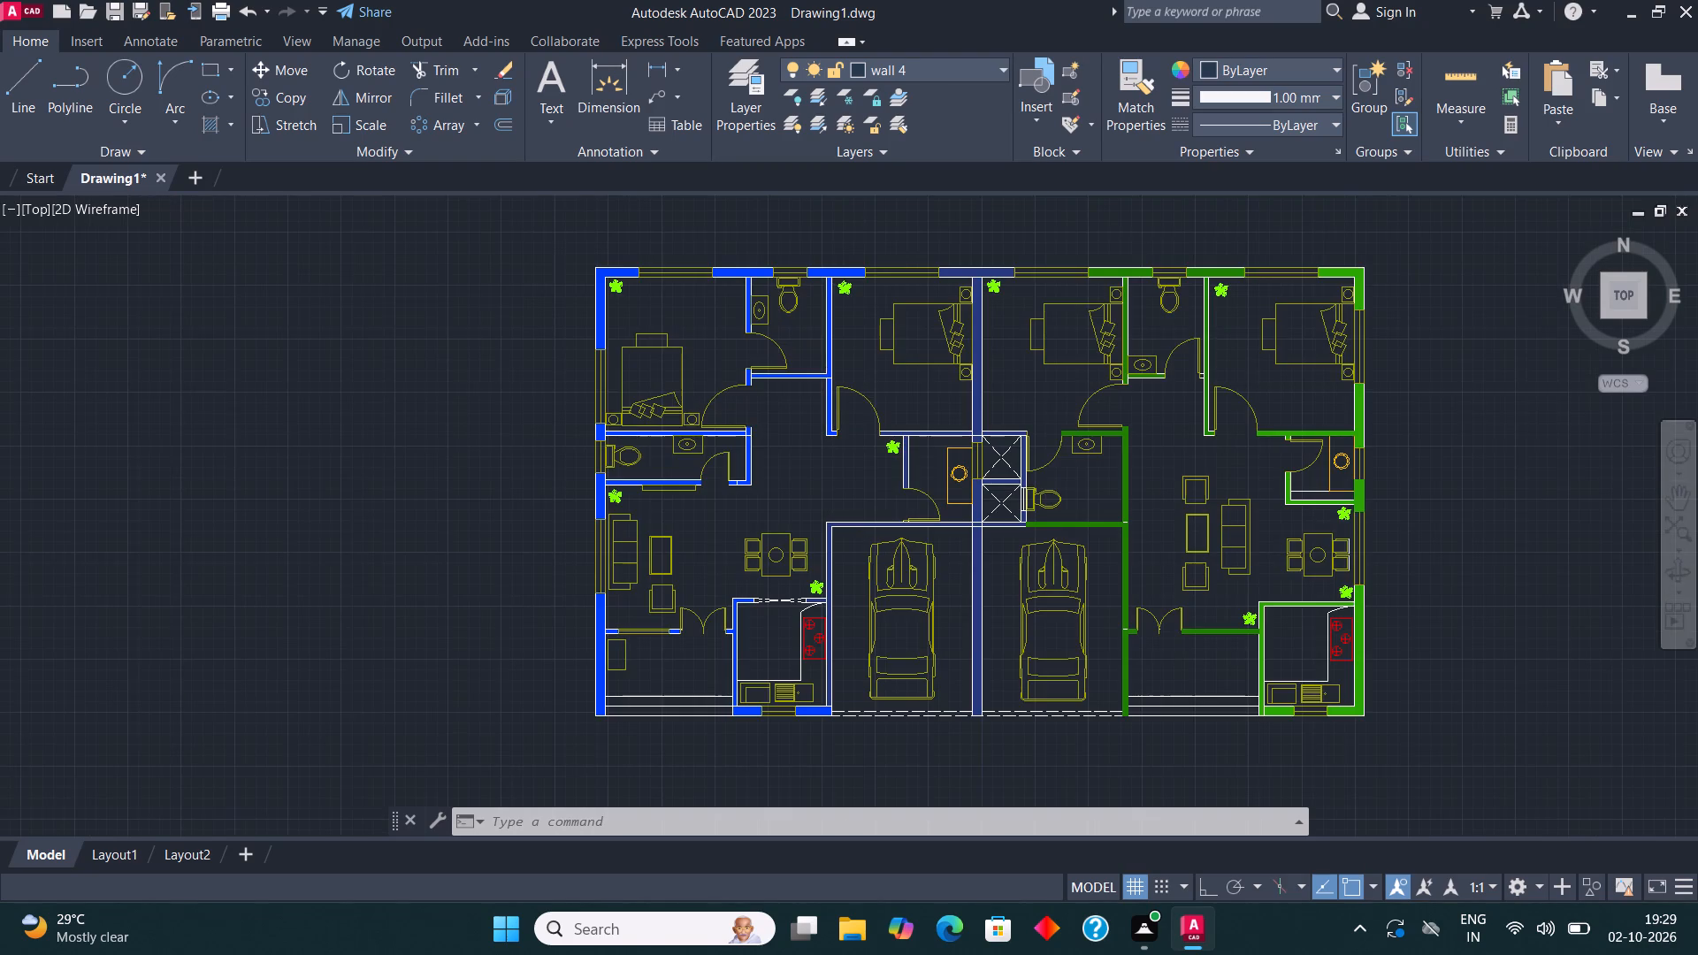
{"action": "scroll", "coordinate": [675, 452], "scroll_direction": "up", "scroll_amount": 4}
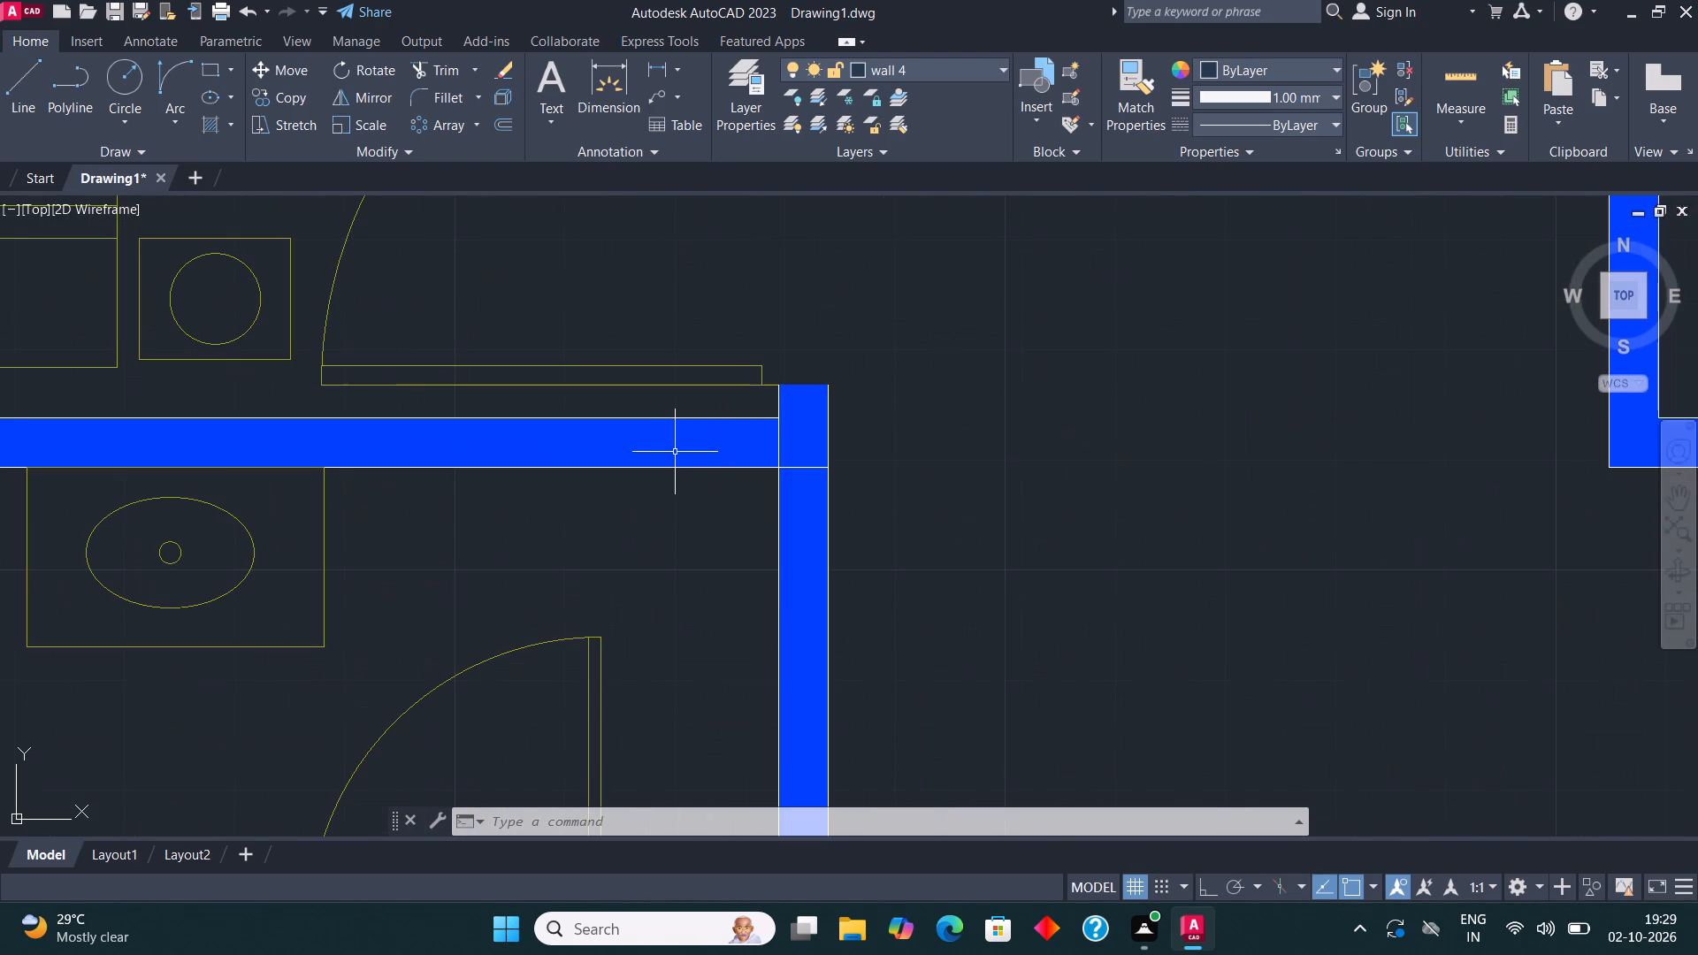
{"action": "left_click", "coordinate": [939, 68]}
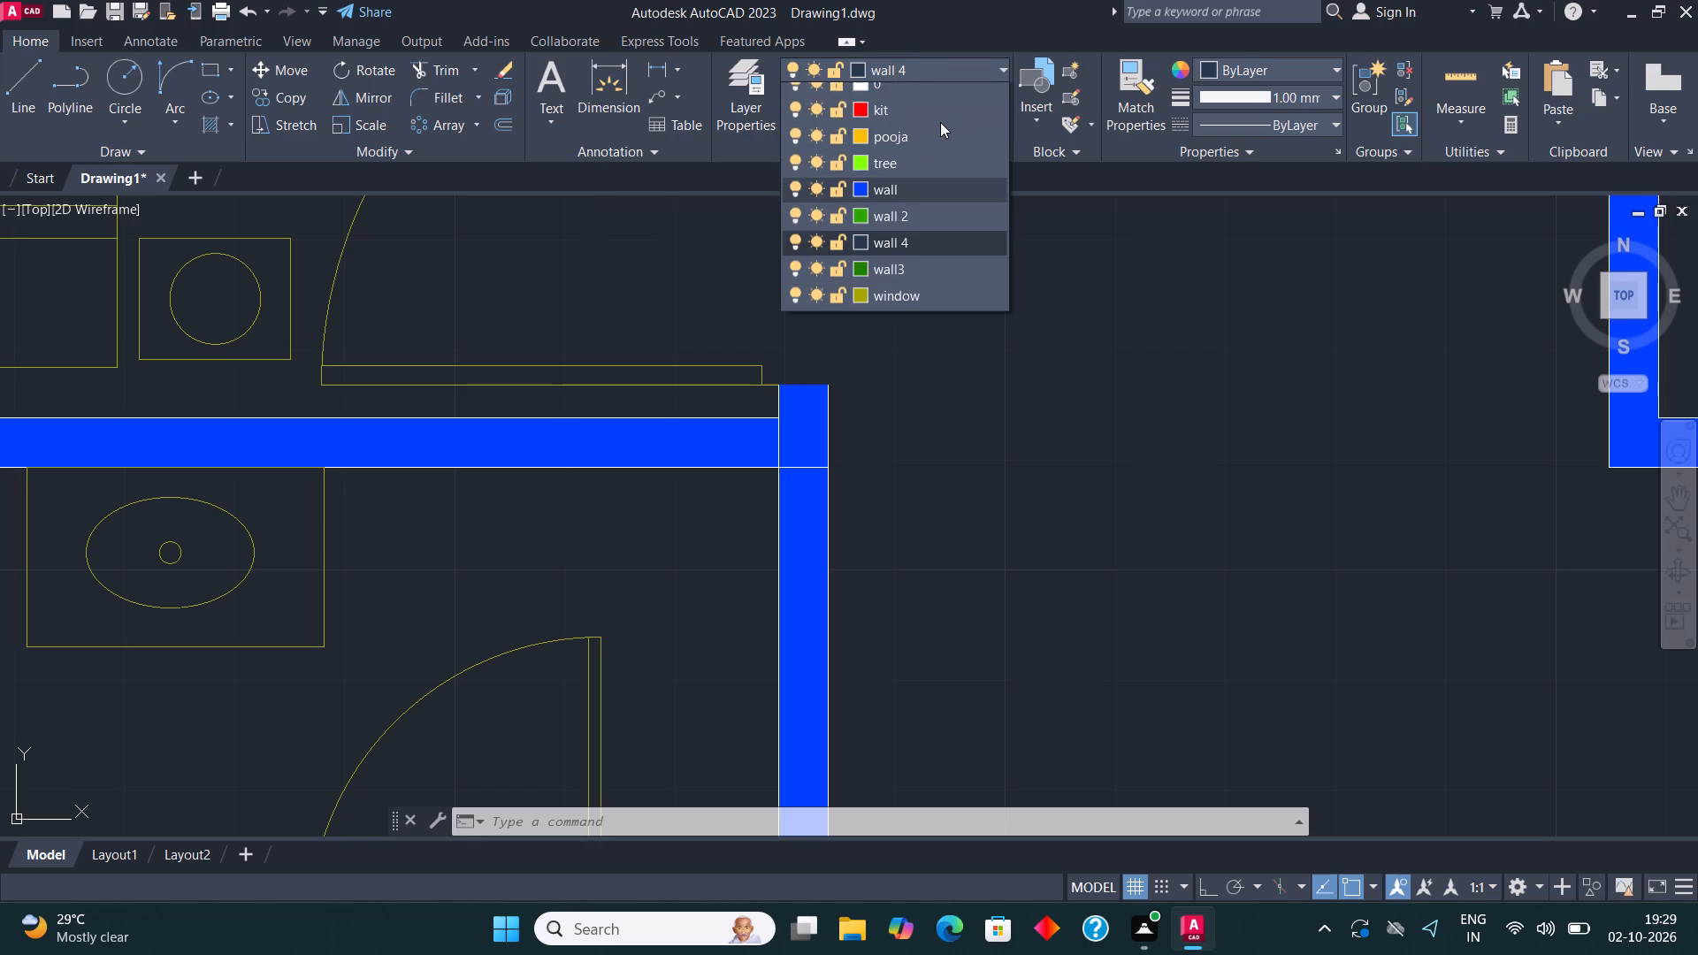
{"action": "left_click", "coordinate": [911, 102]}
{"action": "left_click", "coordinate": [0, 73]}
{"action": "left_click", "coordinate": [13, 80]}
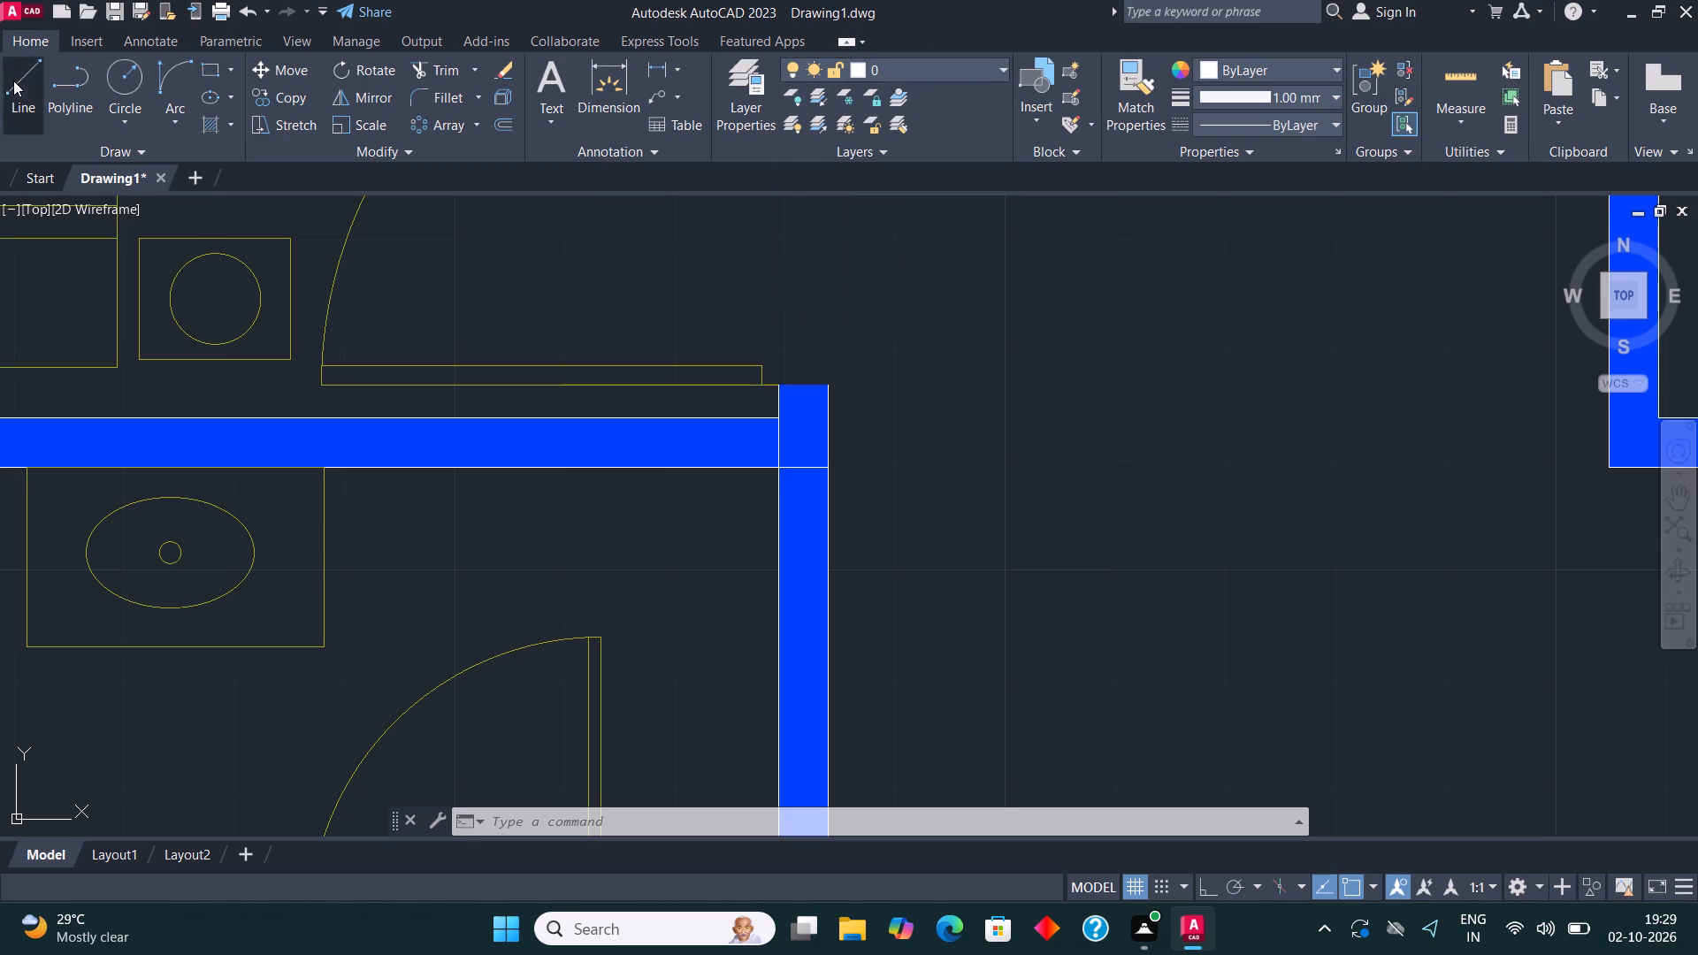
{"action": "left_click", "coordinate": [770, 380]}
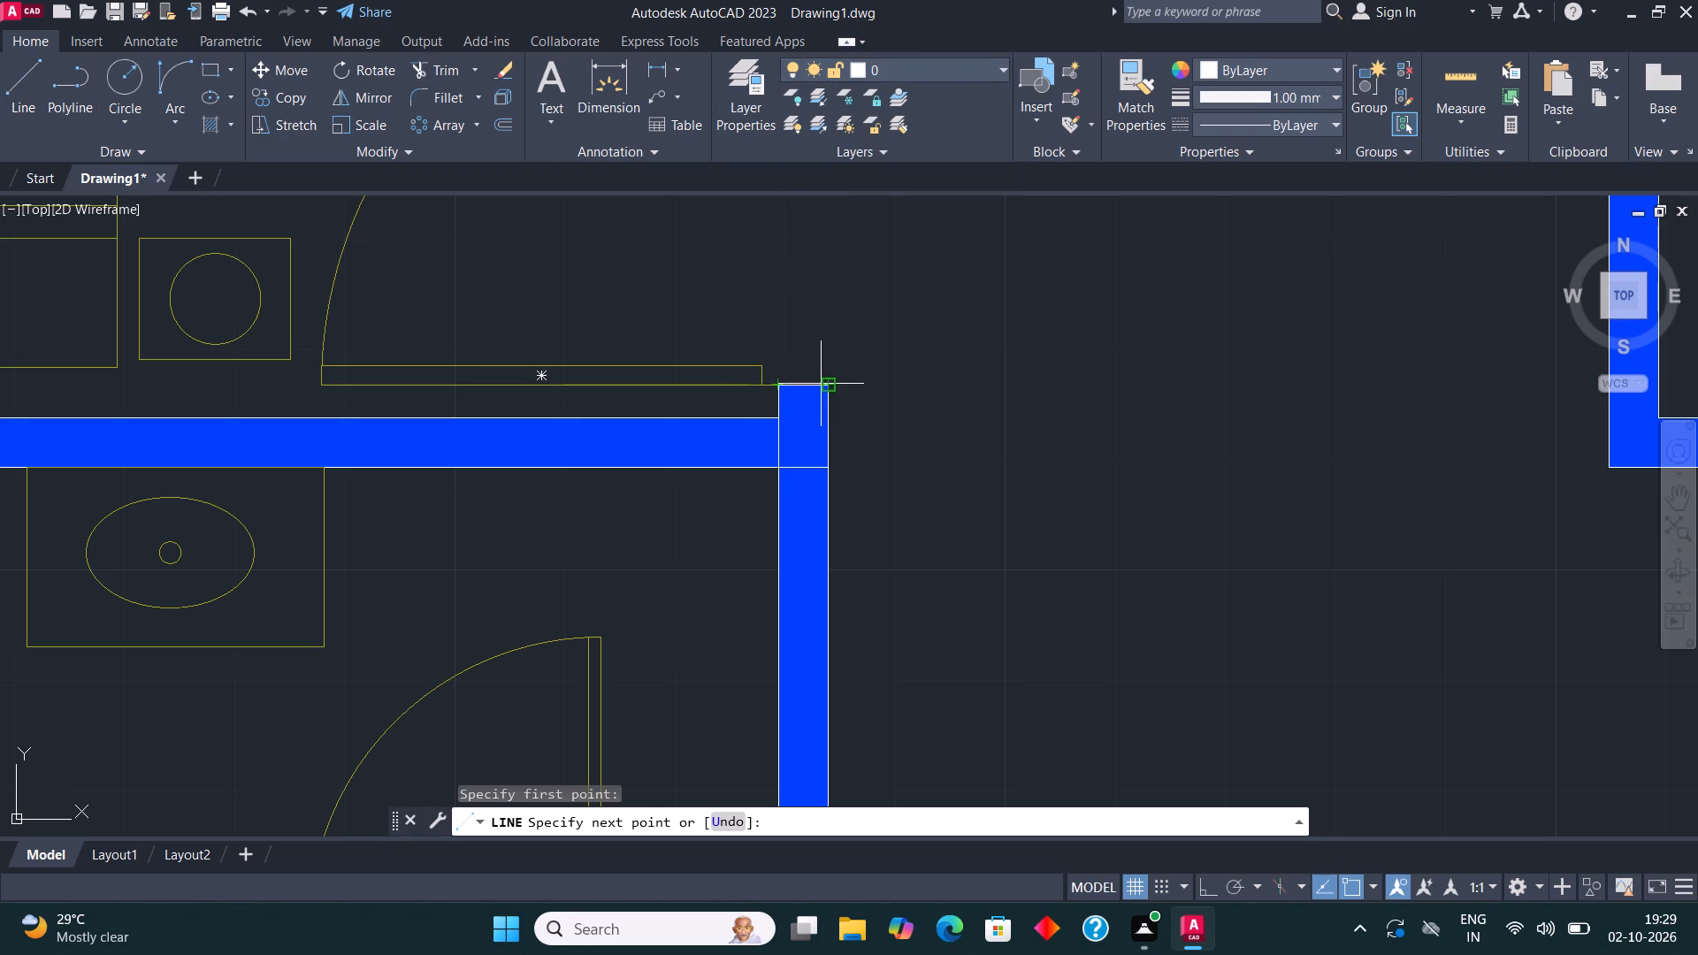
{"action": "left_click", "coordinate": [821, 384]}
{"action": "key", "text": "Escape"}
Trim the four wall lines crossing inside the party-wall junction at the rear of the two garages.
{"action": "scroll", "coordinate": [715, 398], "scroll_direction": "down", "scroll_amount": 3}
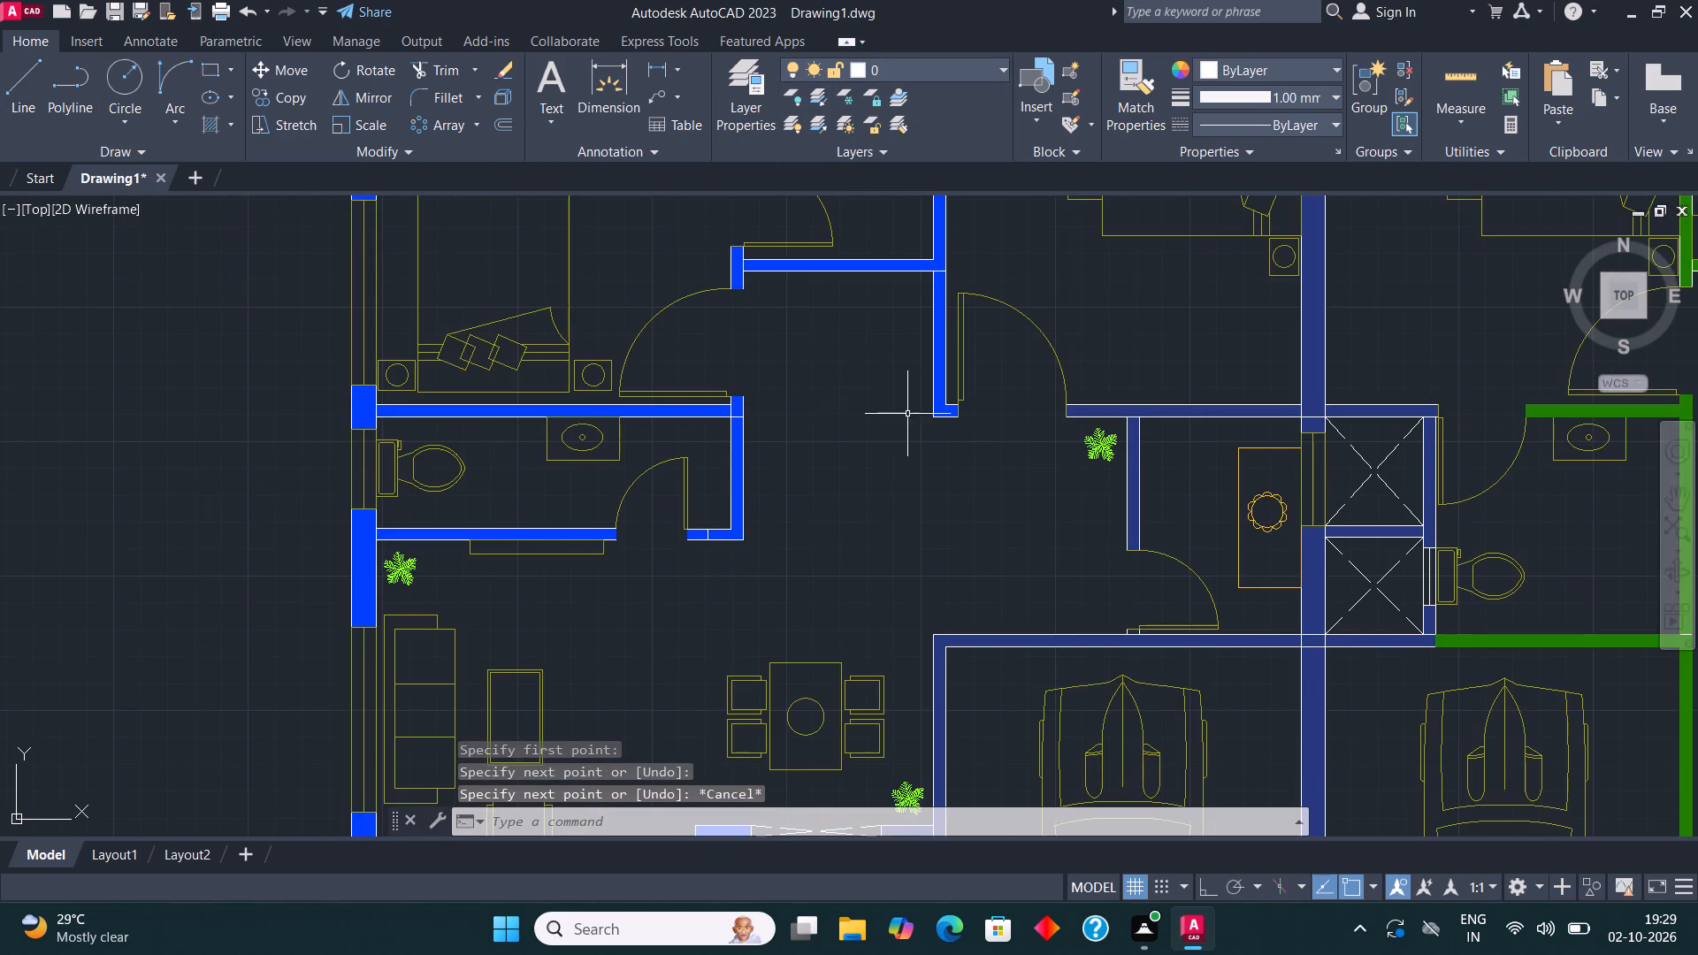
{"action": "scroll", "coordinate": [830, 391], "scroll_direction": "down", "scroll_amount": 2}
{"action": "middle_click_drag", "start_coordinate": [1121, 437], "coordinate": [1117, 491]}
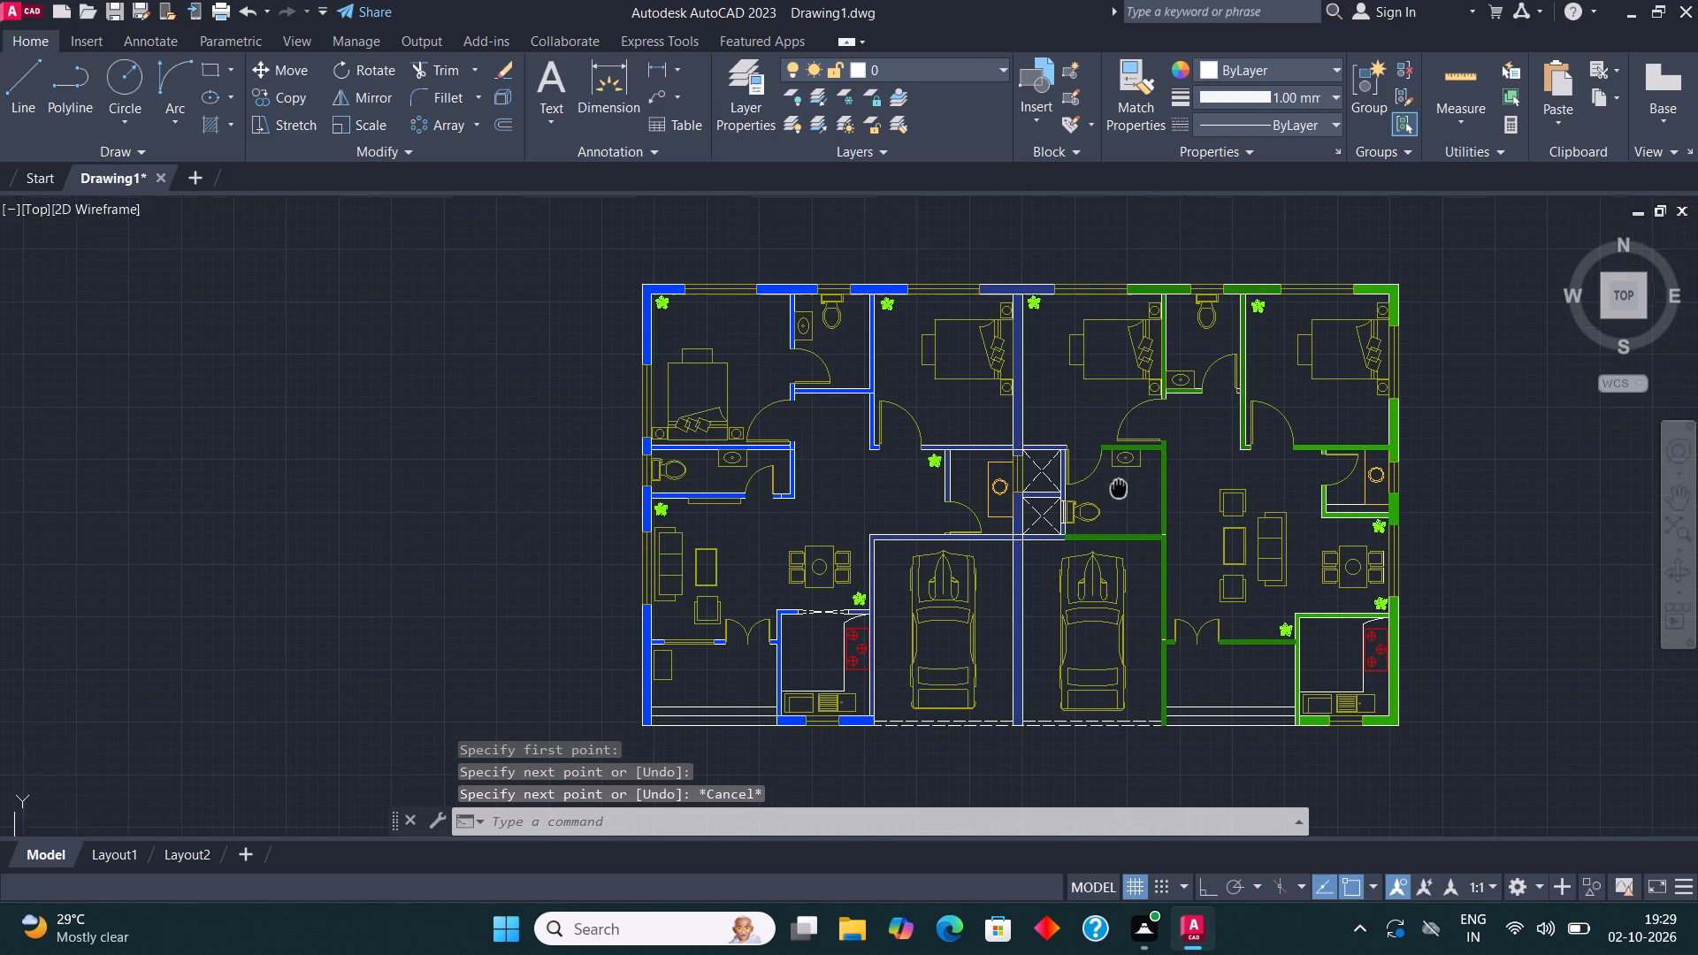
{"action": "middle_click_drag", "start_coordinate": [1117, 491], "coordinate": [1048, 447]}
{"action": "scroll", "coordinate": [953, 498], "scroll_direction": "up", "scroll_amount": 2}
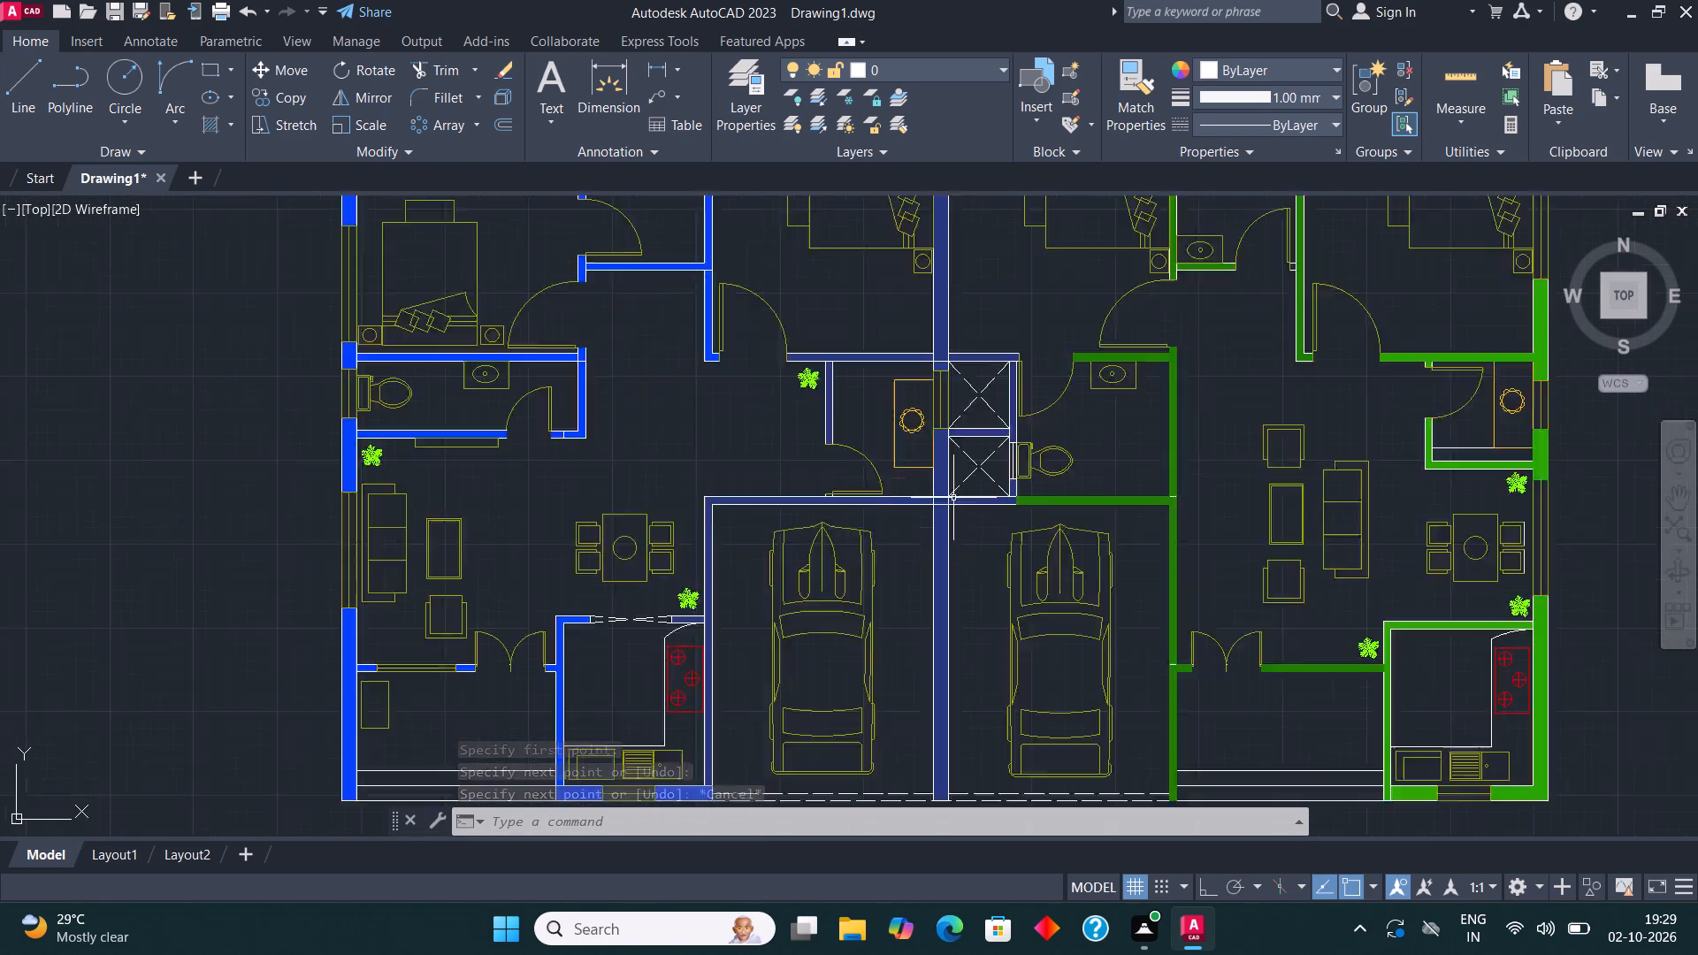
{"action": "scroll", "coordinate": [953, 498], "scroll_direction": "up", "scroll_amount": 5}
{"action": "left_click", "coordinate": [431, 68]}
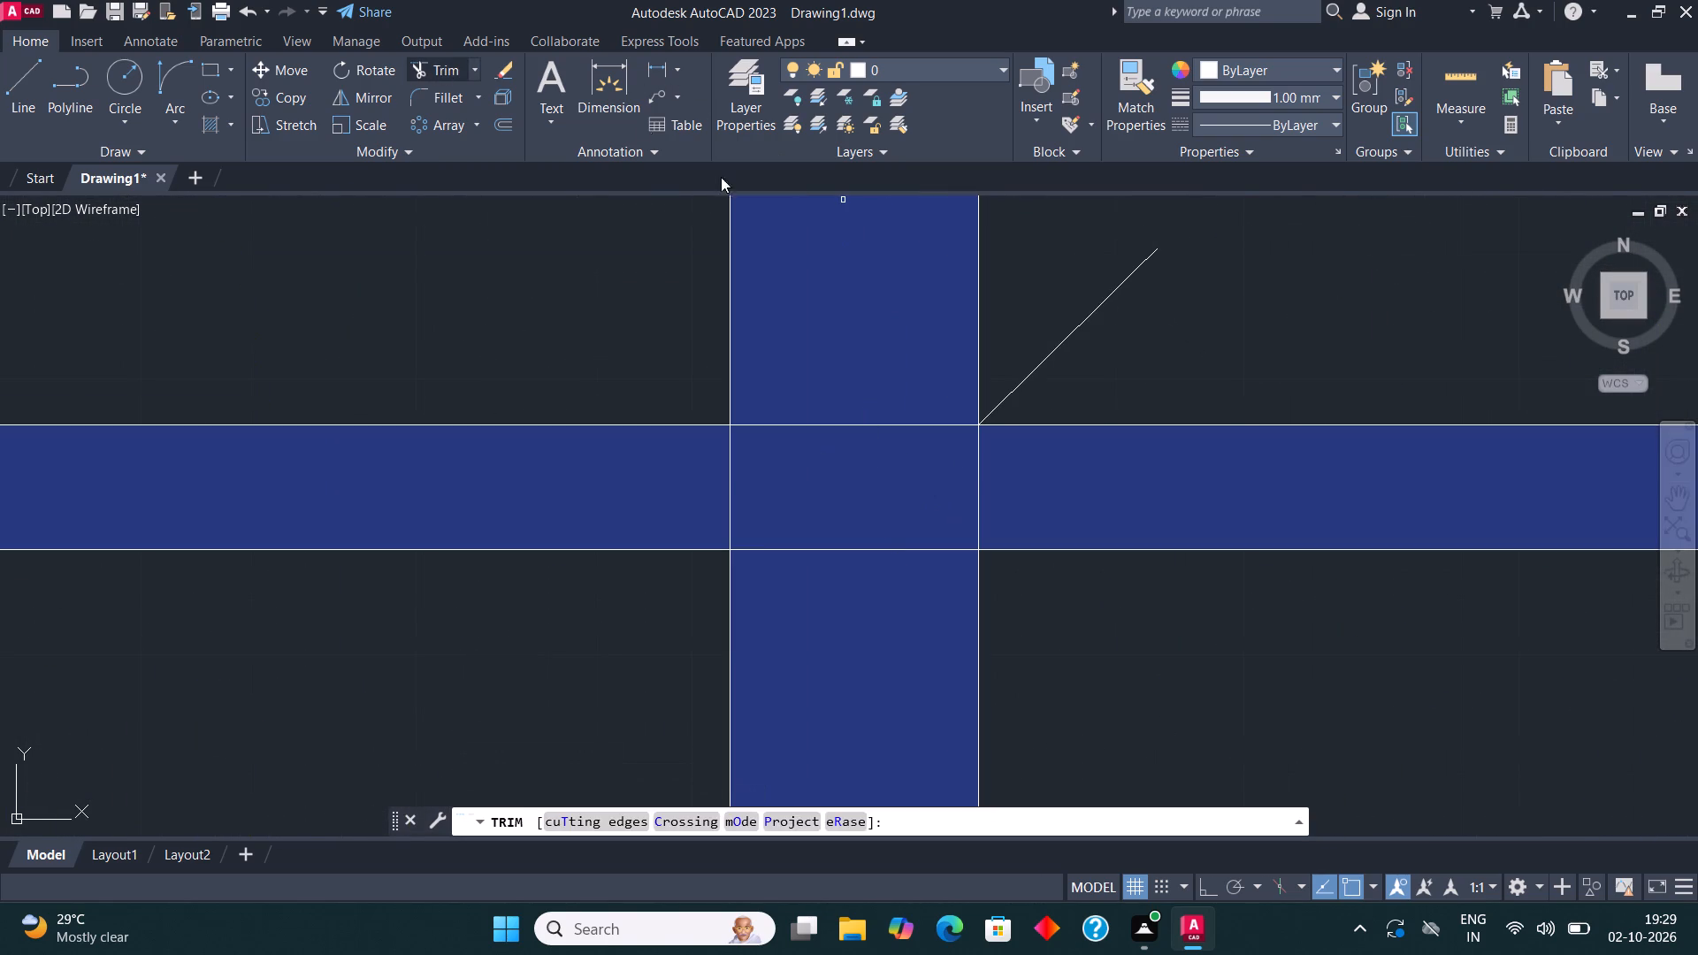
{"action": "left_click", "coordinate": [838, 428]}
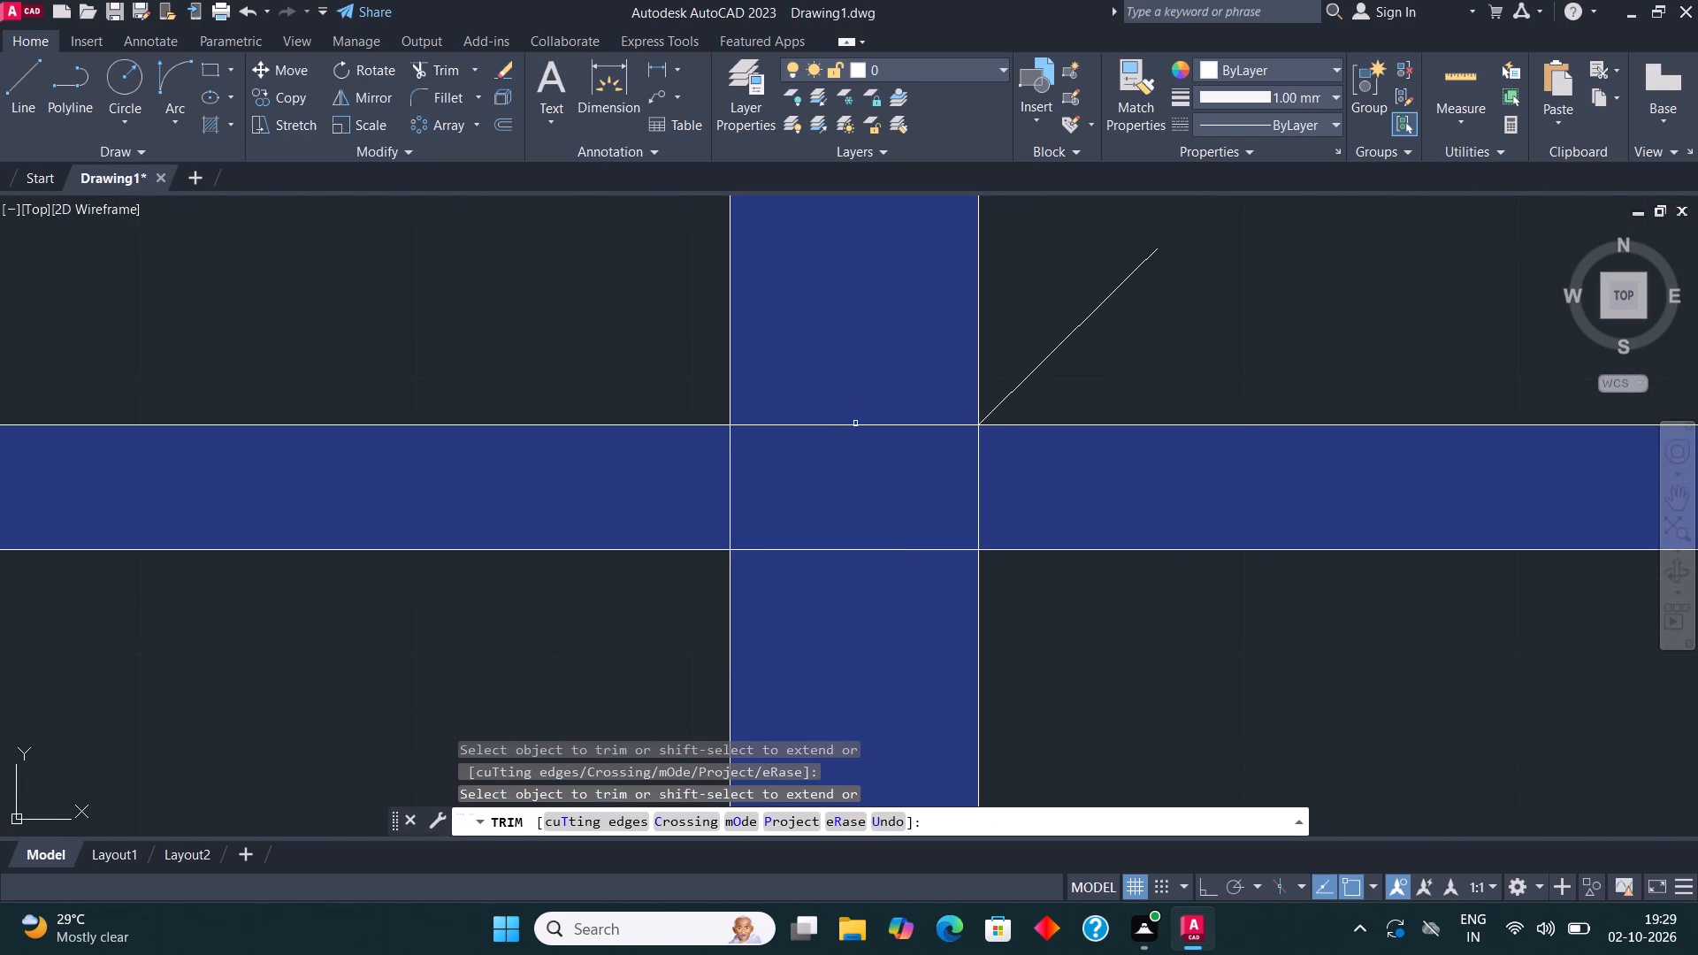
{"action": "left_click", "coordinate": [855, 429]}
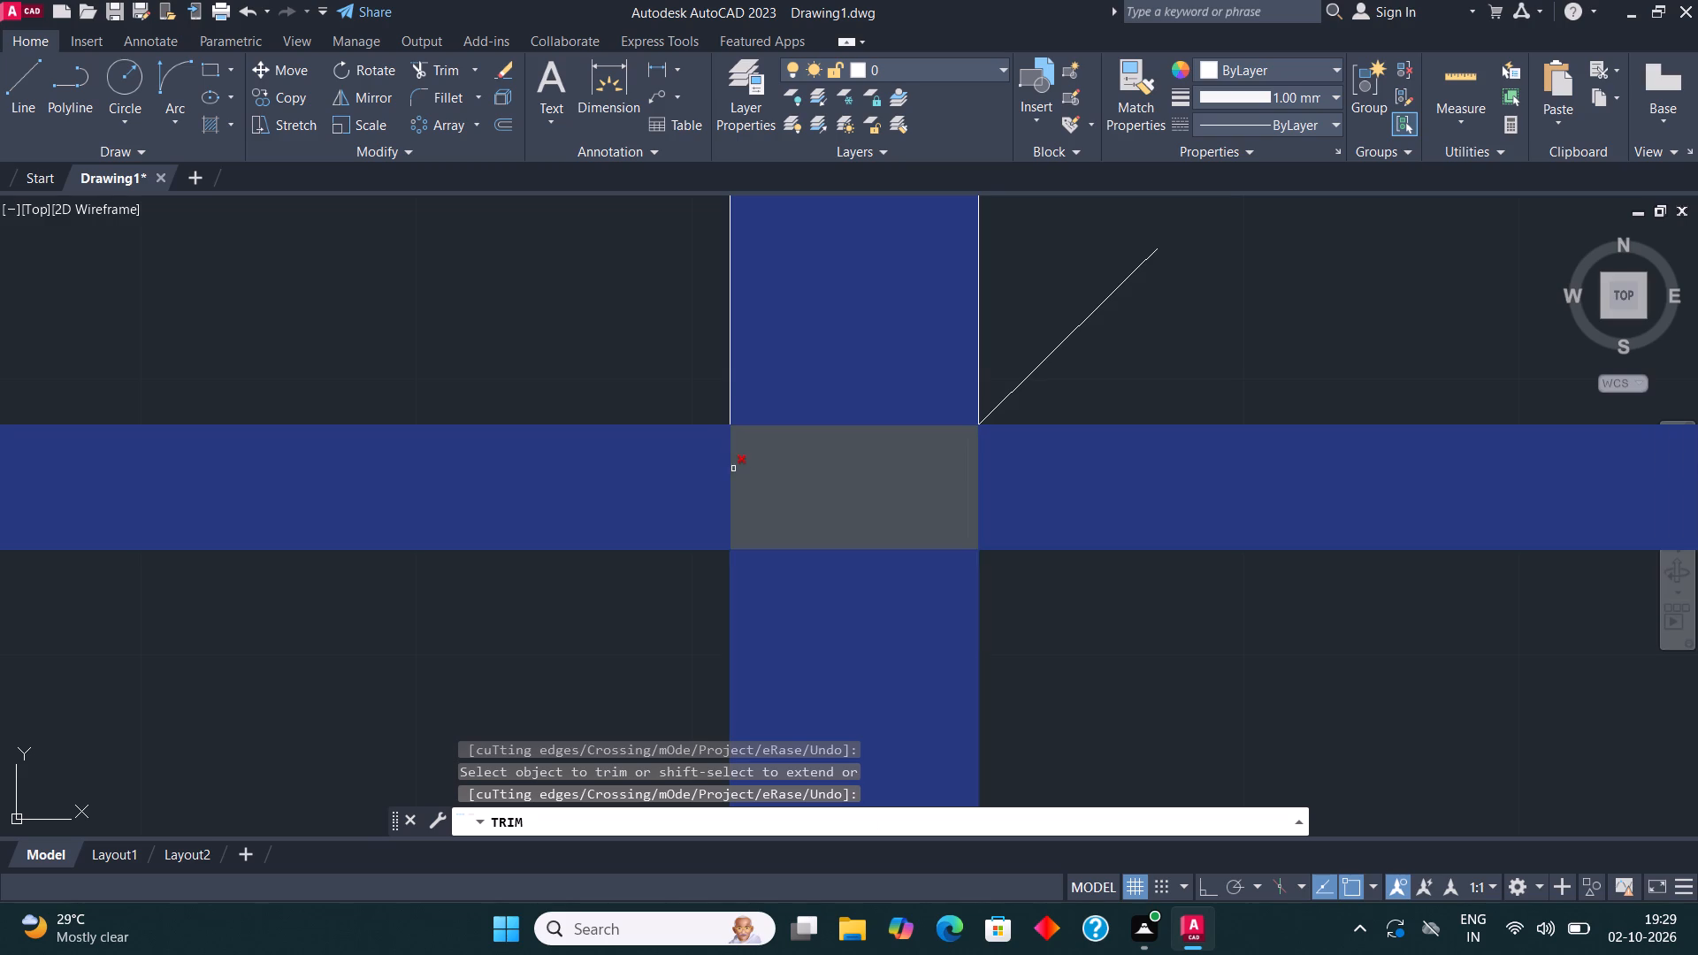
{"action": "left_click", "coordinate": [731, 468]}
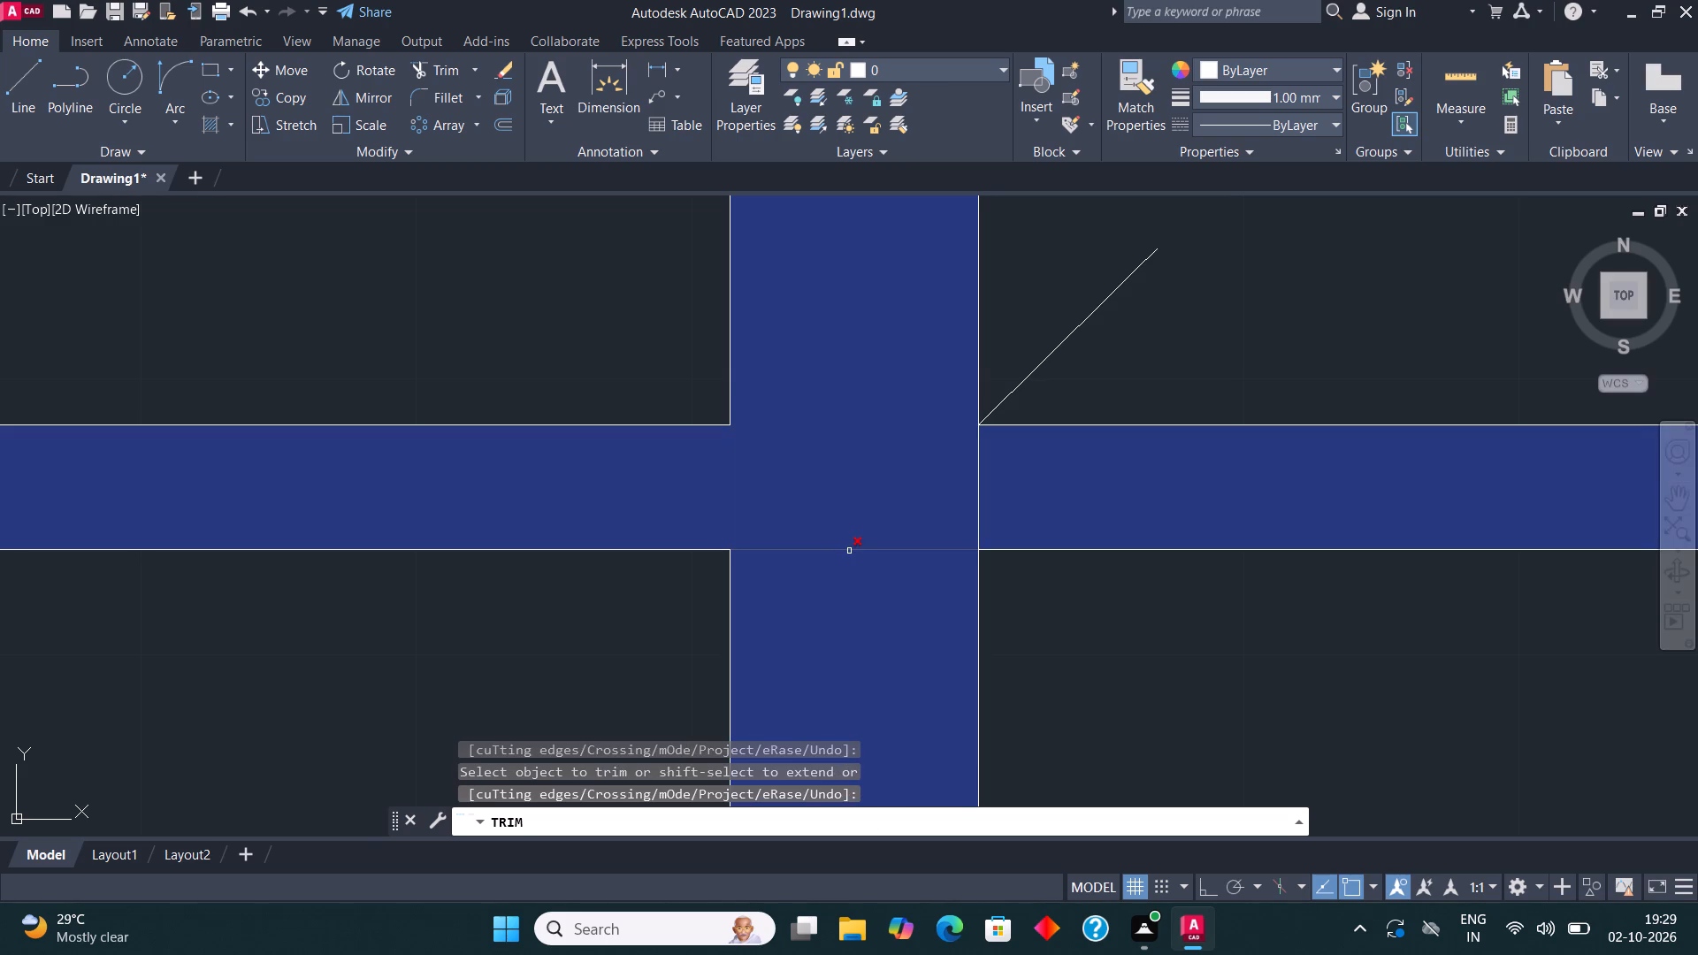
{"action": "left_click", "coordinate": [849, 551]}
{"action": "left_click", "coordinate": [977, 500]}
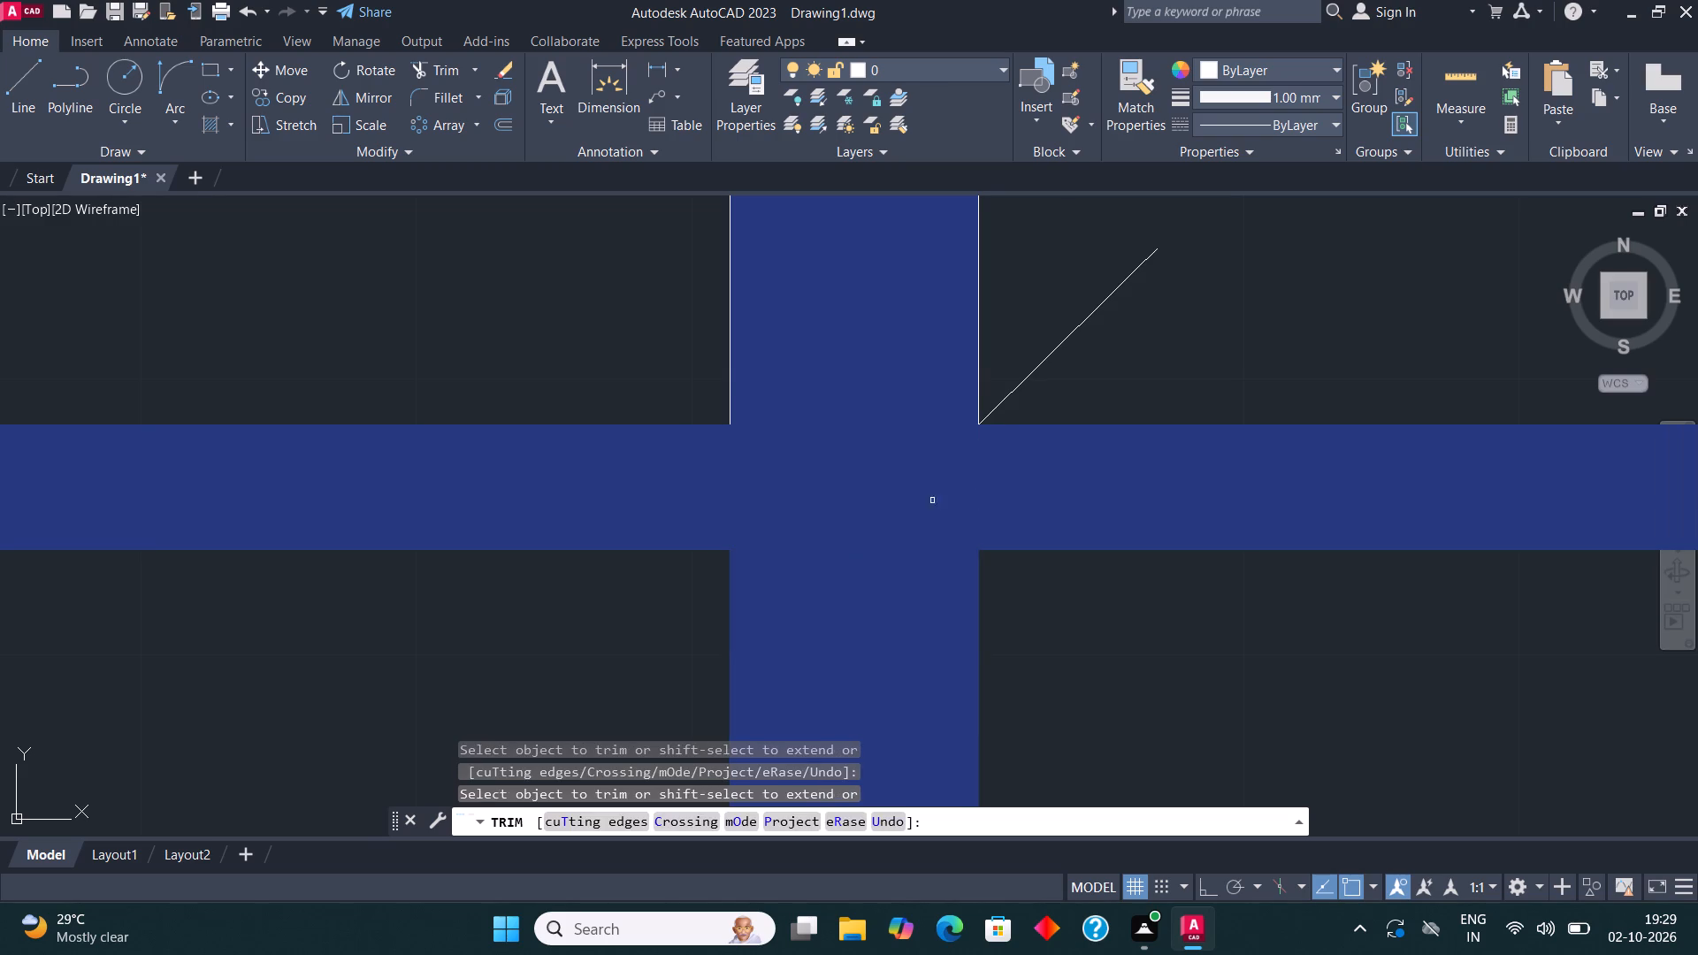
Trim the wall lines crossing inside the walls at the corners of the two duct shafts.
{"action": "scroll", "coordinate": [694, 466], "scroll_direction": "down", "scroll_amount": 4}
{"action": "scroll", "coordinate": [899, 453], "scroll_direction": "up", "scroll_amount": 3}
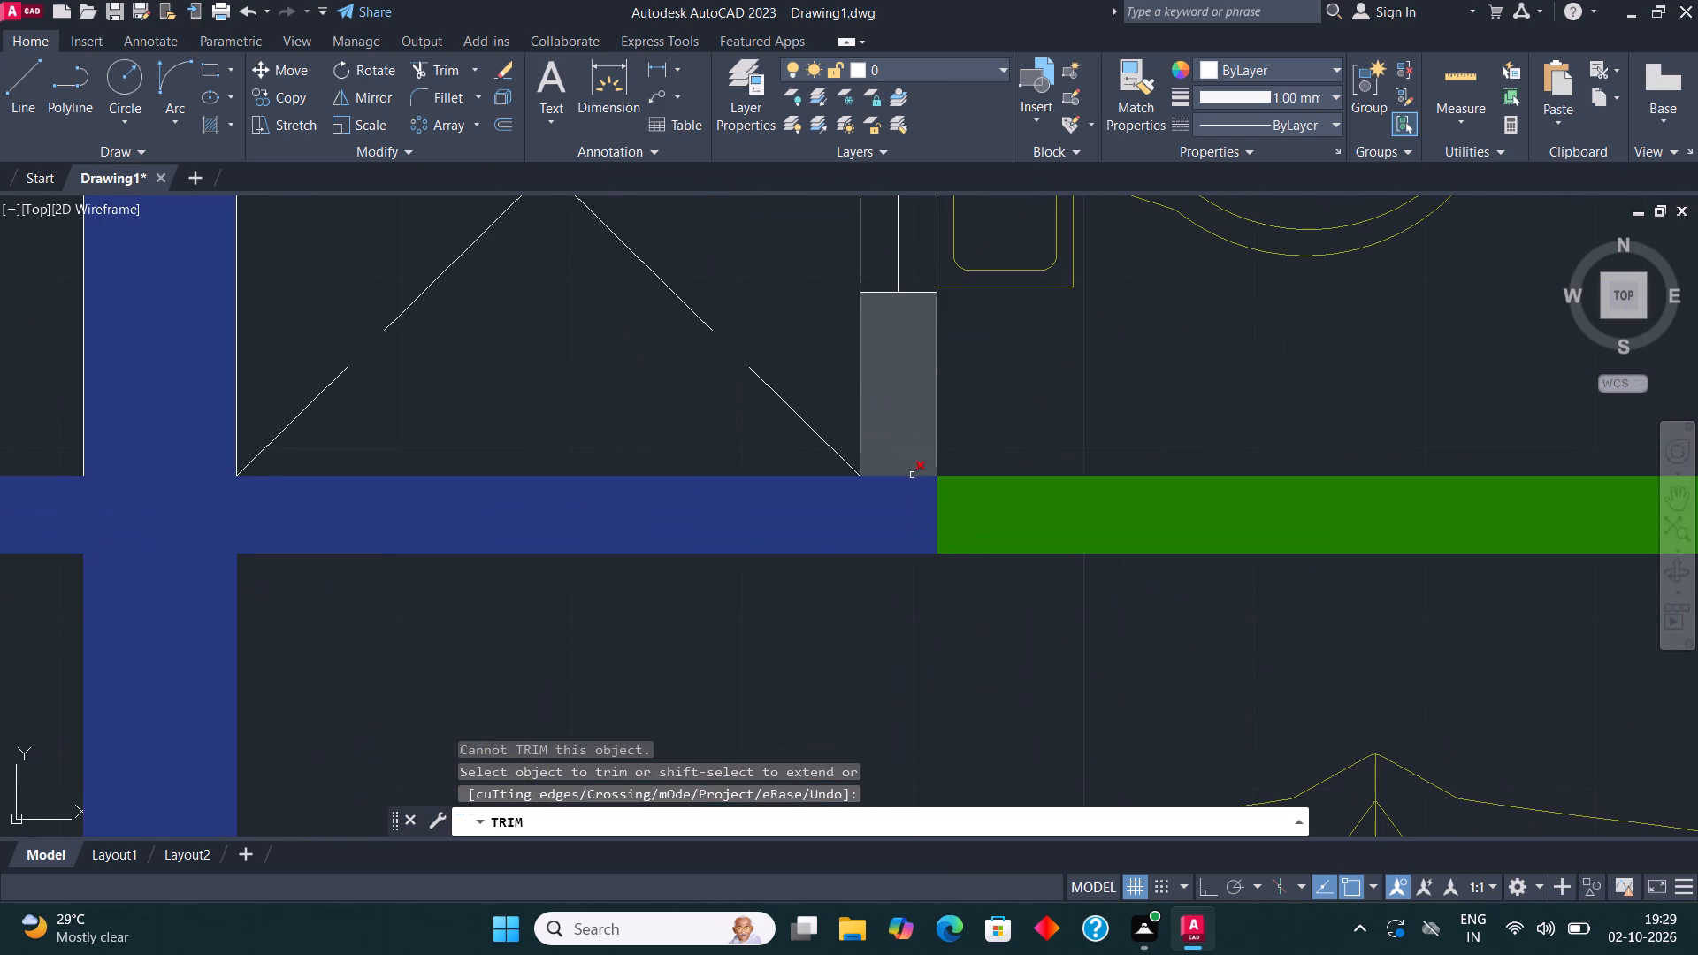
{"action": "left_click", "coordinate": [912, 477]}
{"action": "scroll", "coordinate": [921, 528], "scroll_direction": "down", "scroll_amount": 3}
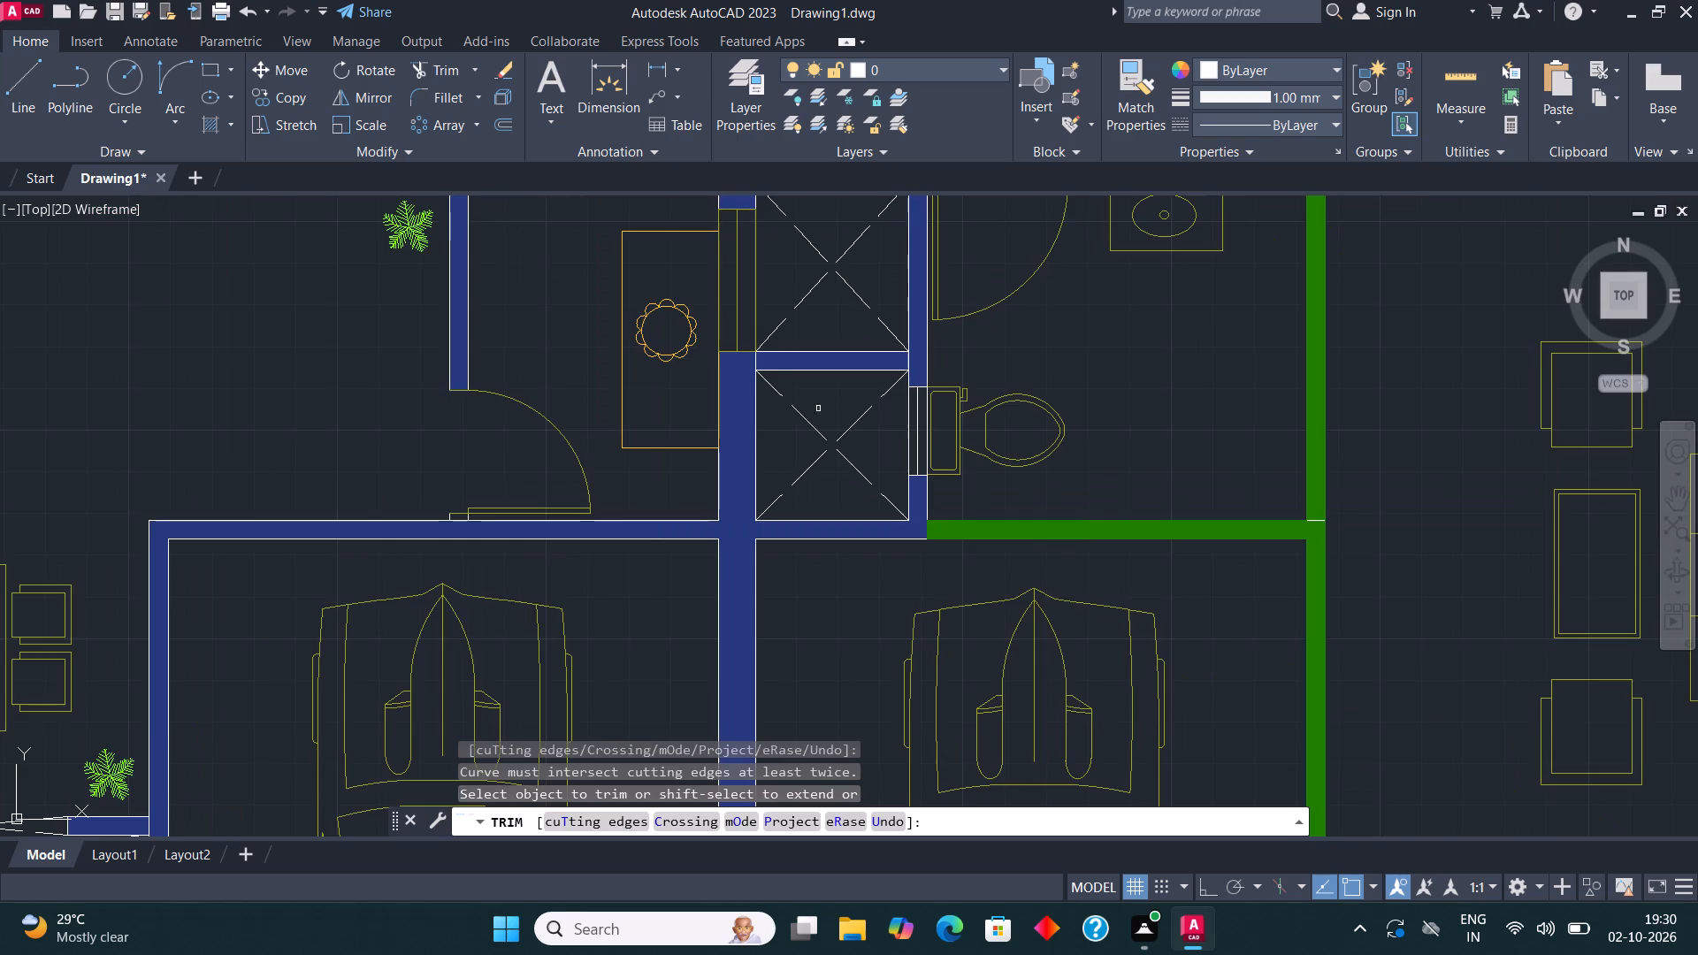
{"action": "scroll", "coordinate": [765, 357], "scroll_direction": "up", "scroll_amount": 3}
{"action": "left_click", "coordinate": [715, 369]}
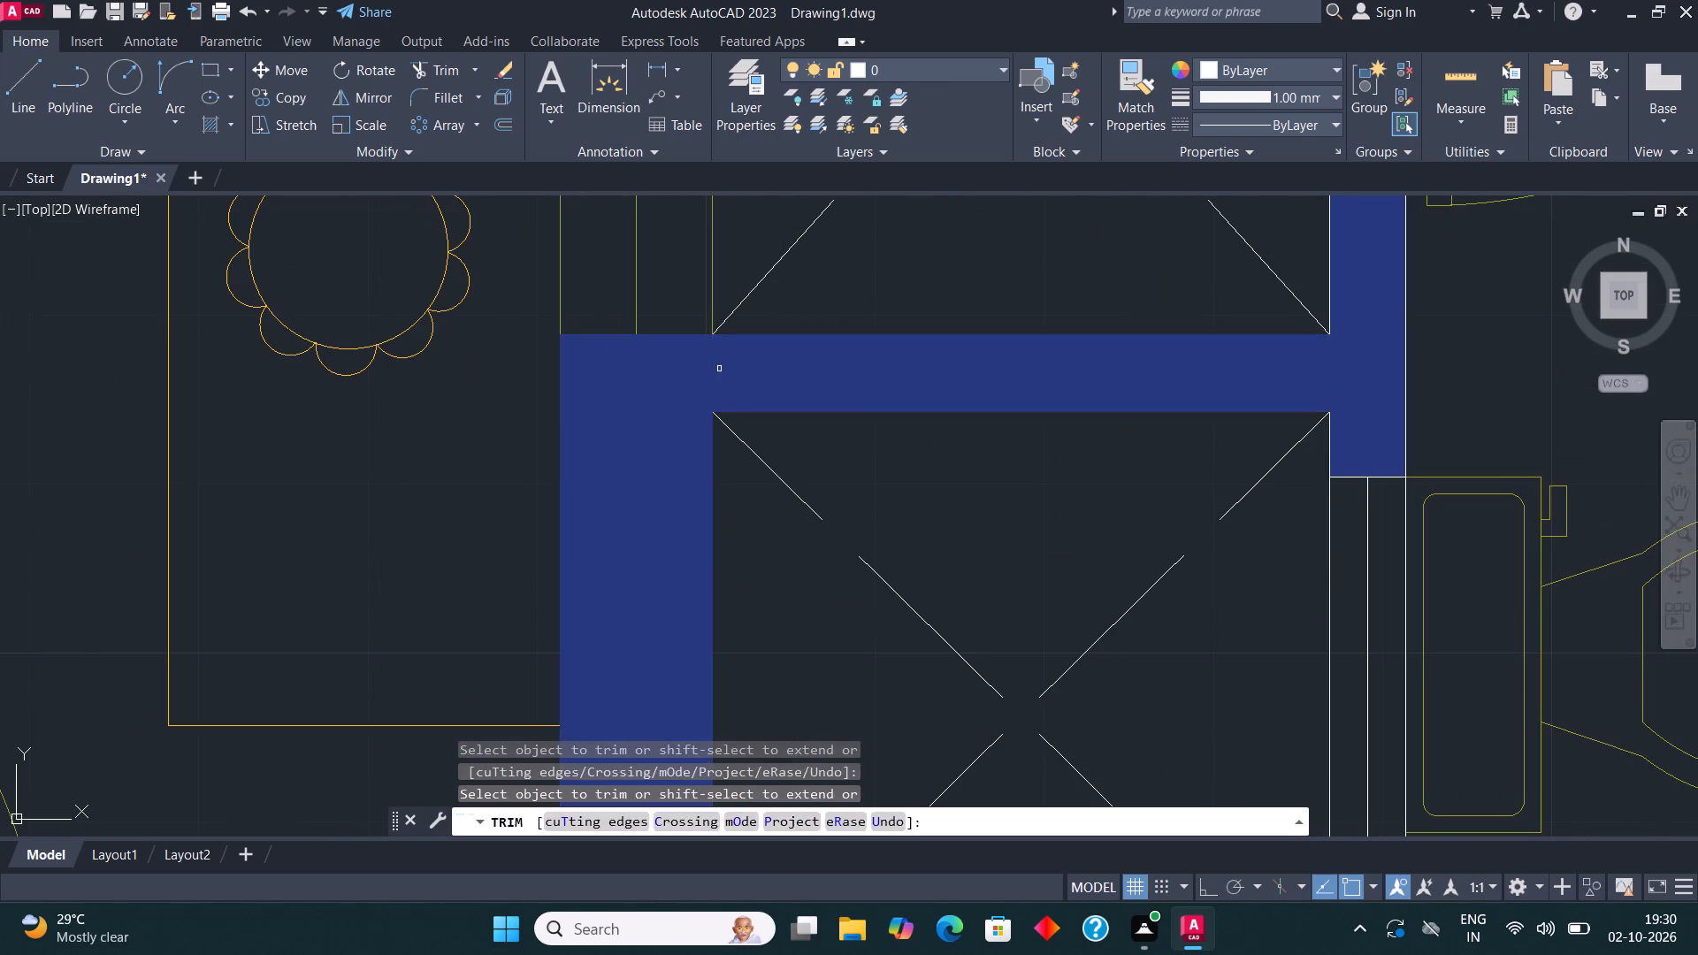
{"action": "left_click", "coordinate": [1331, 383]}
{"action": "scroll", "coordinate": [1156, 496], "scroll_direction": "down", "scroll_amount": 3}
{"action": "scroll", "coordinate": [1207, 265], "scroll_direction": "up", "scroll_amount": 3}
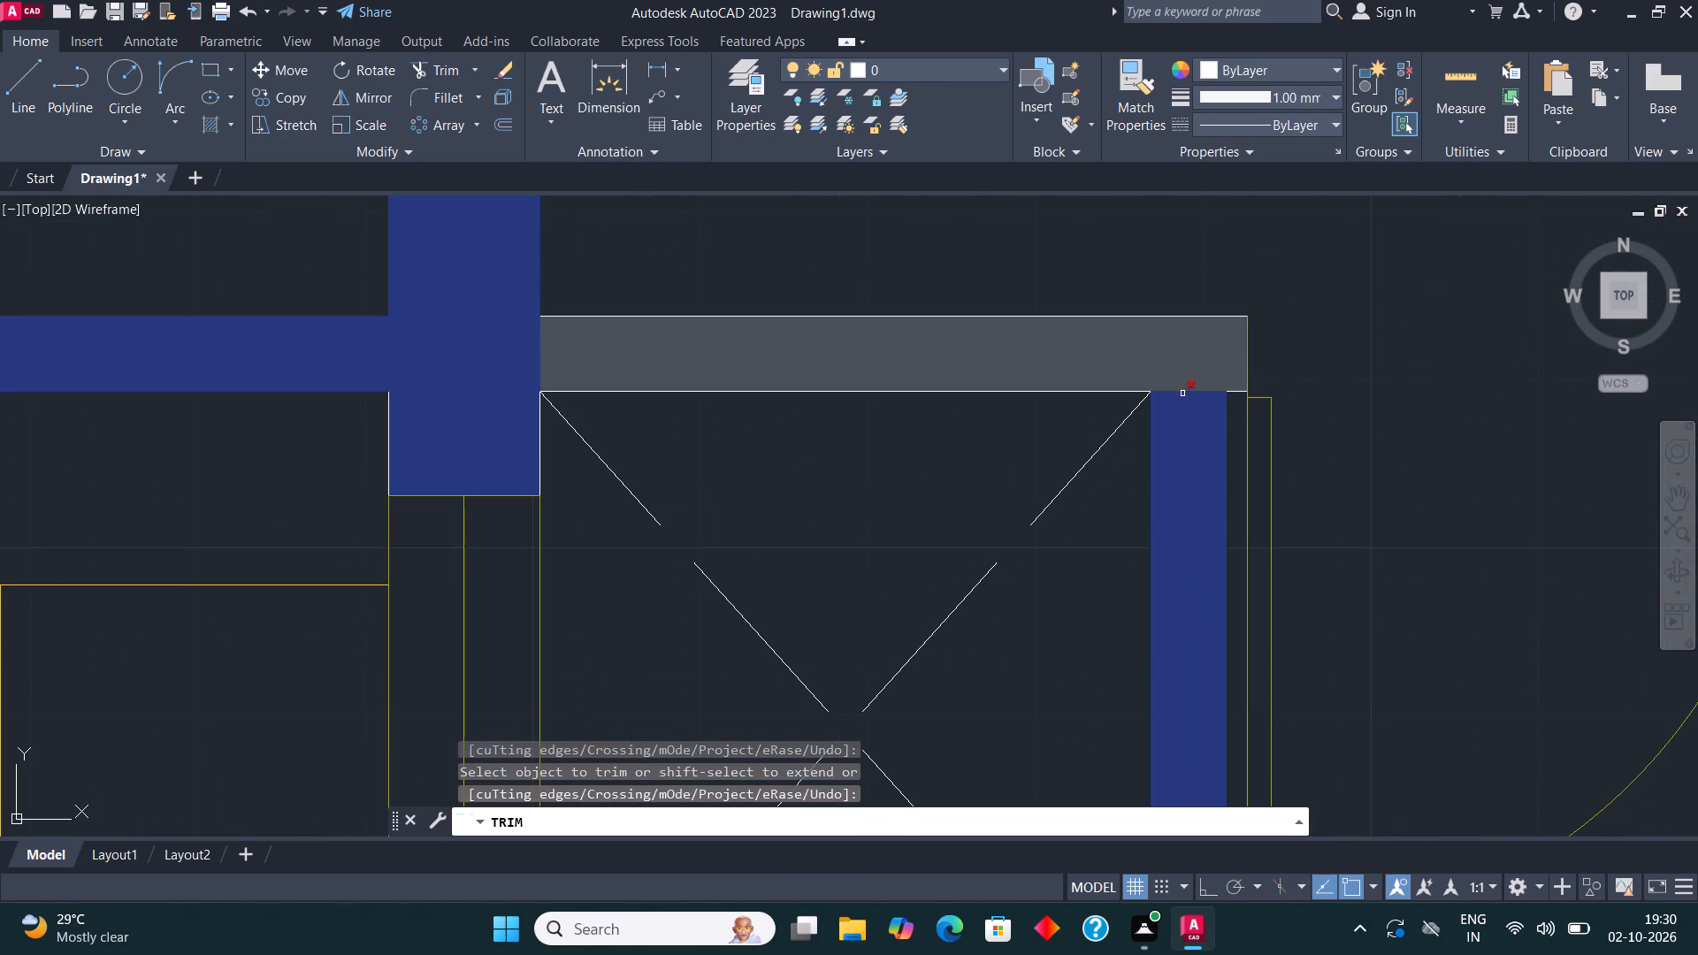
{"action": "left_click", "coordinate": [1182, 394]}
{"action": "scroll", "coordinate": [1196, 392], "scroll_direction": "down", "scroll_amount": 3}
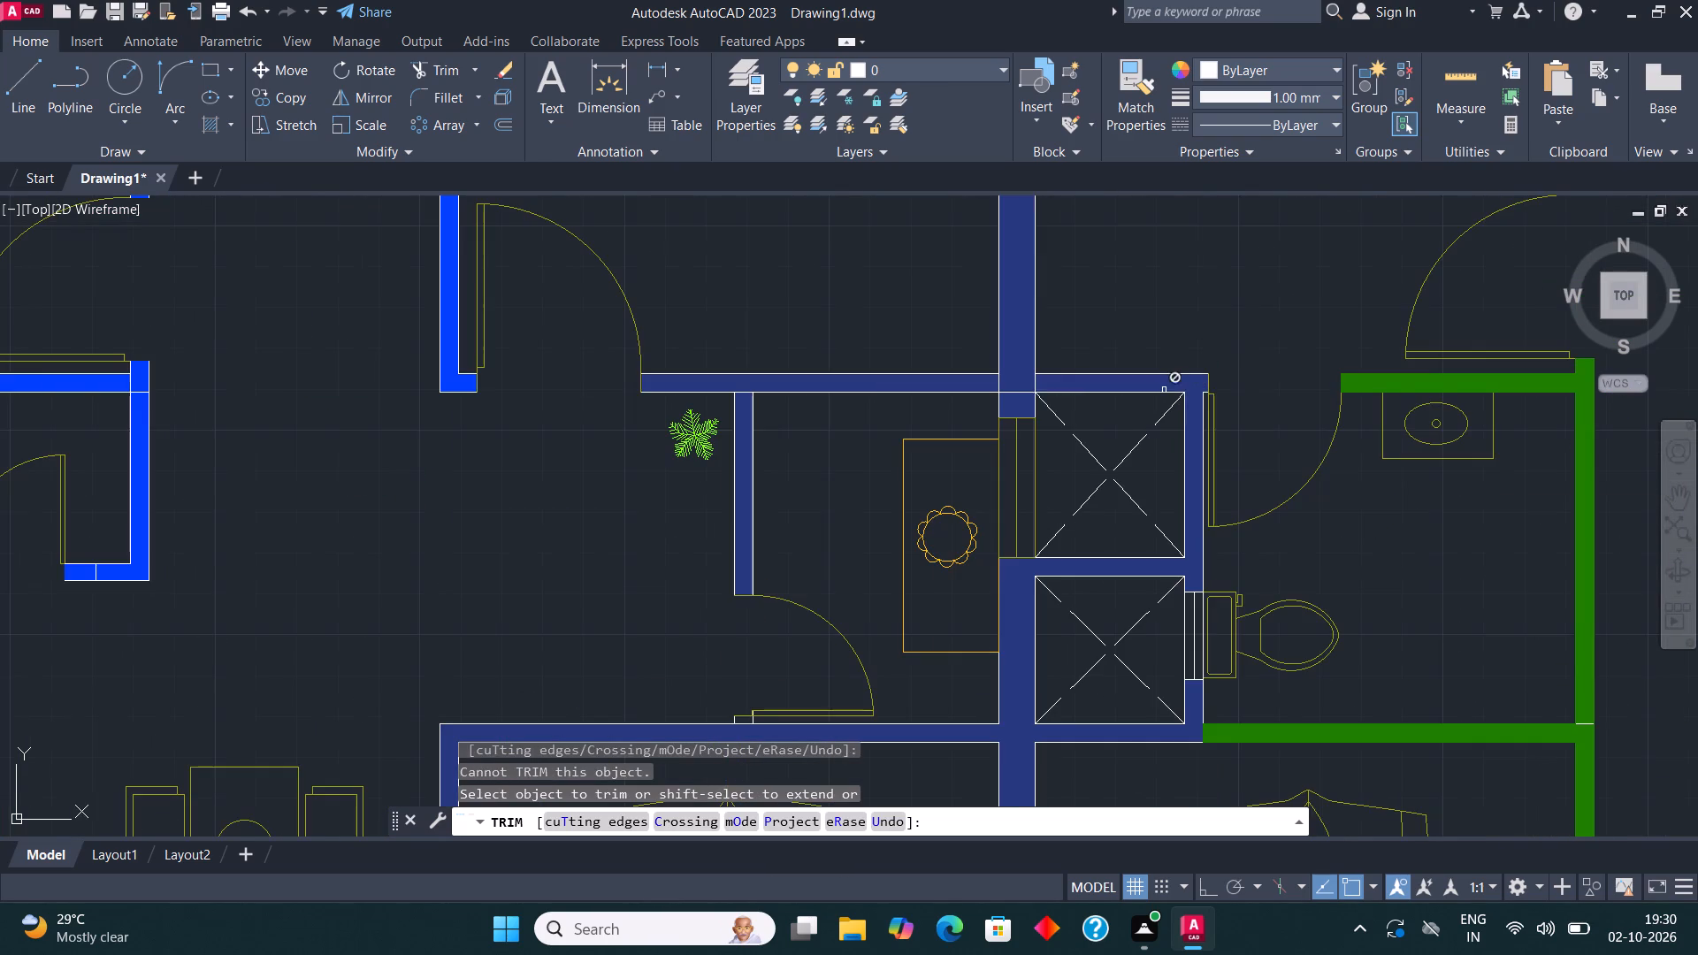
Trim the horizontal and vertical wall lines crossing inside the party-wall junction above the upper duct shaft.
{"action": "scroll", "coordinate": [1013, 387], "scroll_direction": "up", "scroll_amount": 3}
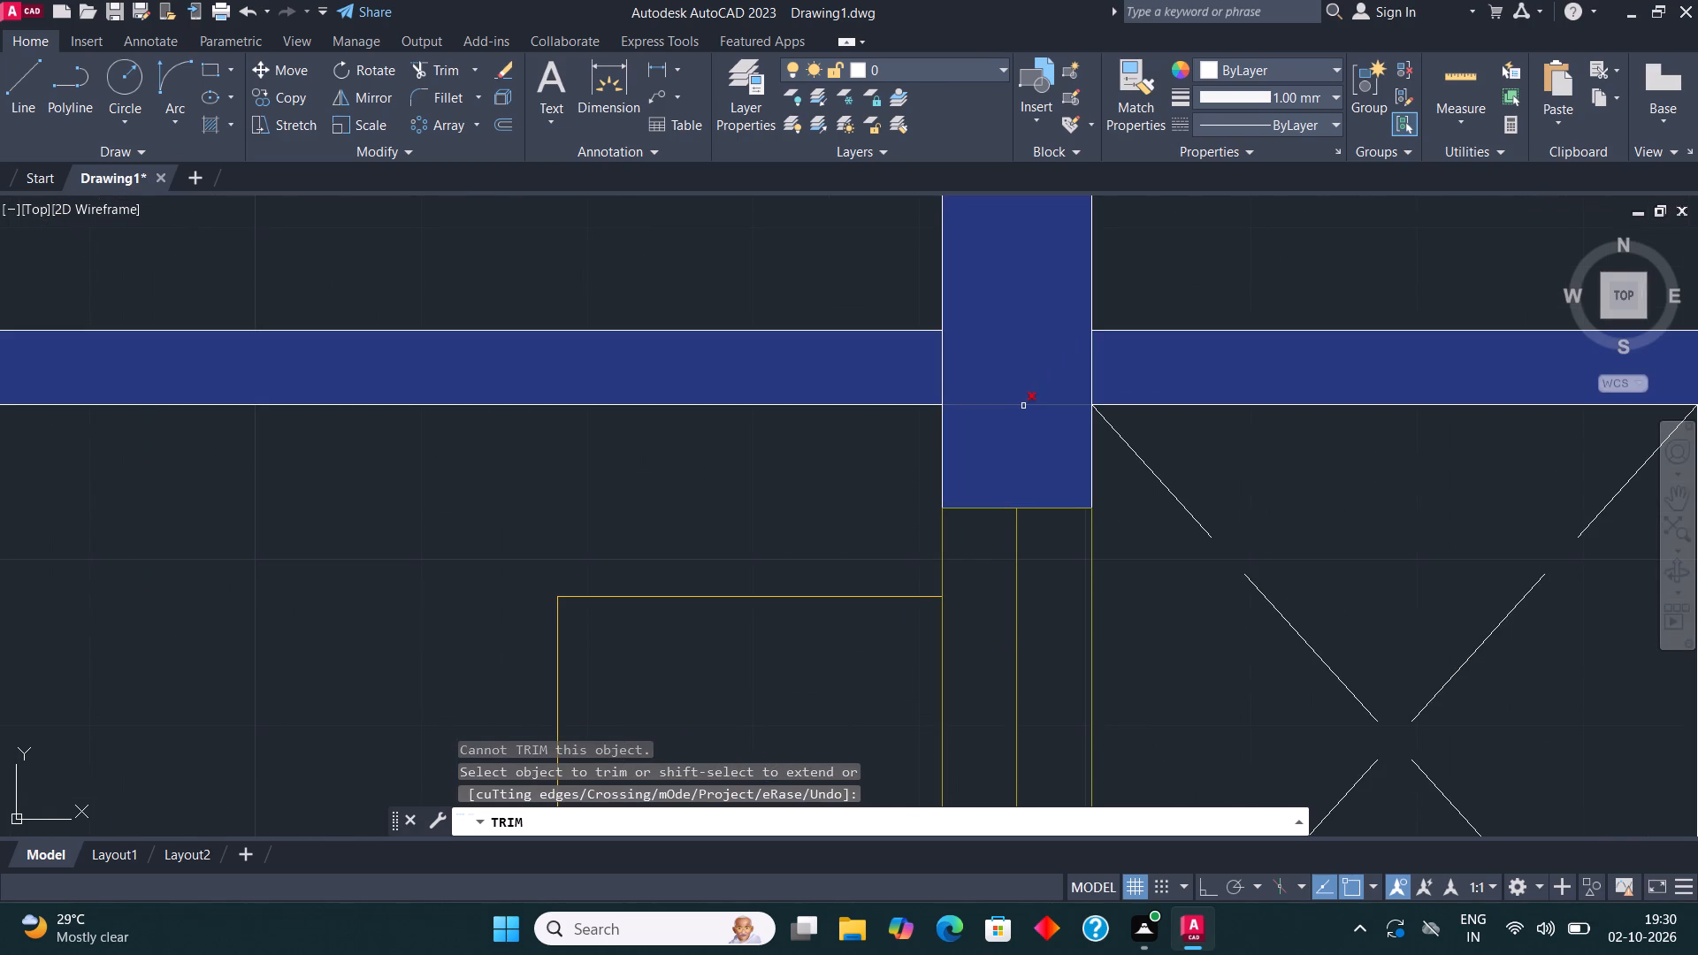
{"action": "left_click", "coordinate": [1023, 406]}
{"action": "scroll", "coordinate": [1008, 386], "scroll_direction": "down", "scroll_amount": 4}
{"action": "scroll", "coordinate": [1012, 360], "scroll_direction": "up", "scroll_amount": 4}
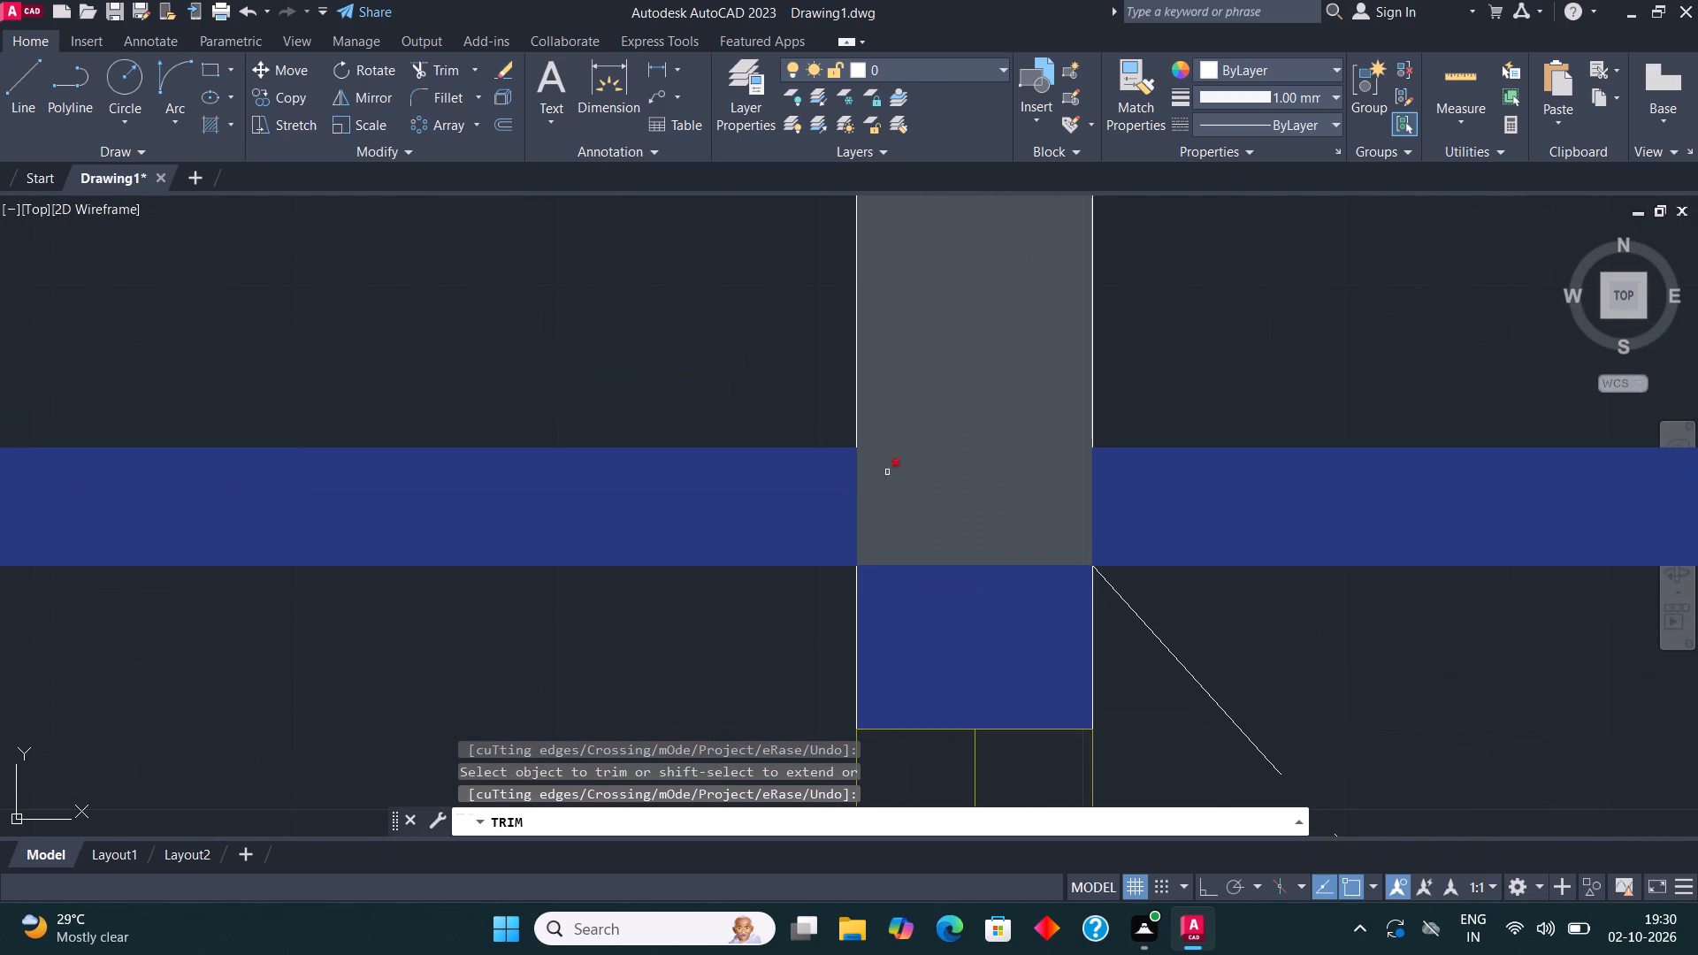
{"action": "left_click", "coordinate": [858, 482]}
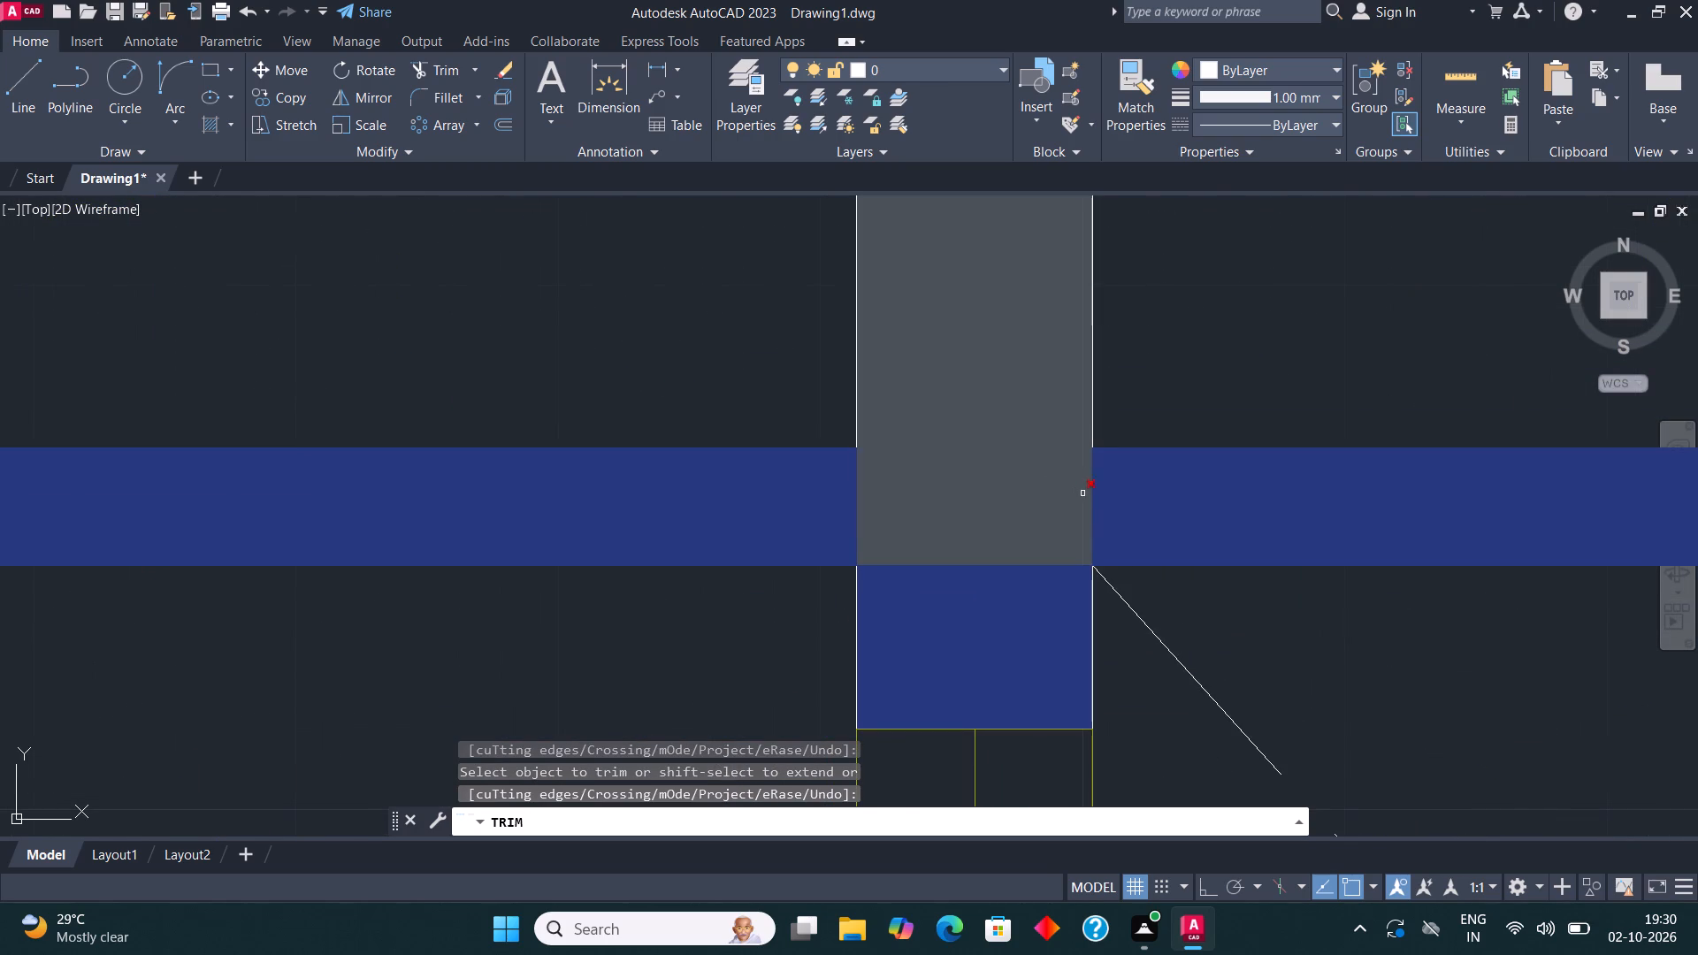
{"action": "left_click", "coordinate": [1093, 500]}
{"action": "scroll", "coordinate": [1081, 392], "scroll_direction": "down", "scroll_amount": 4}
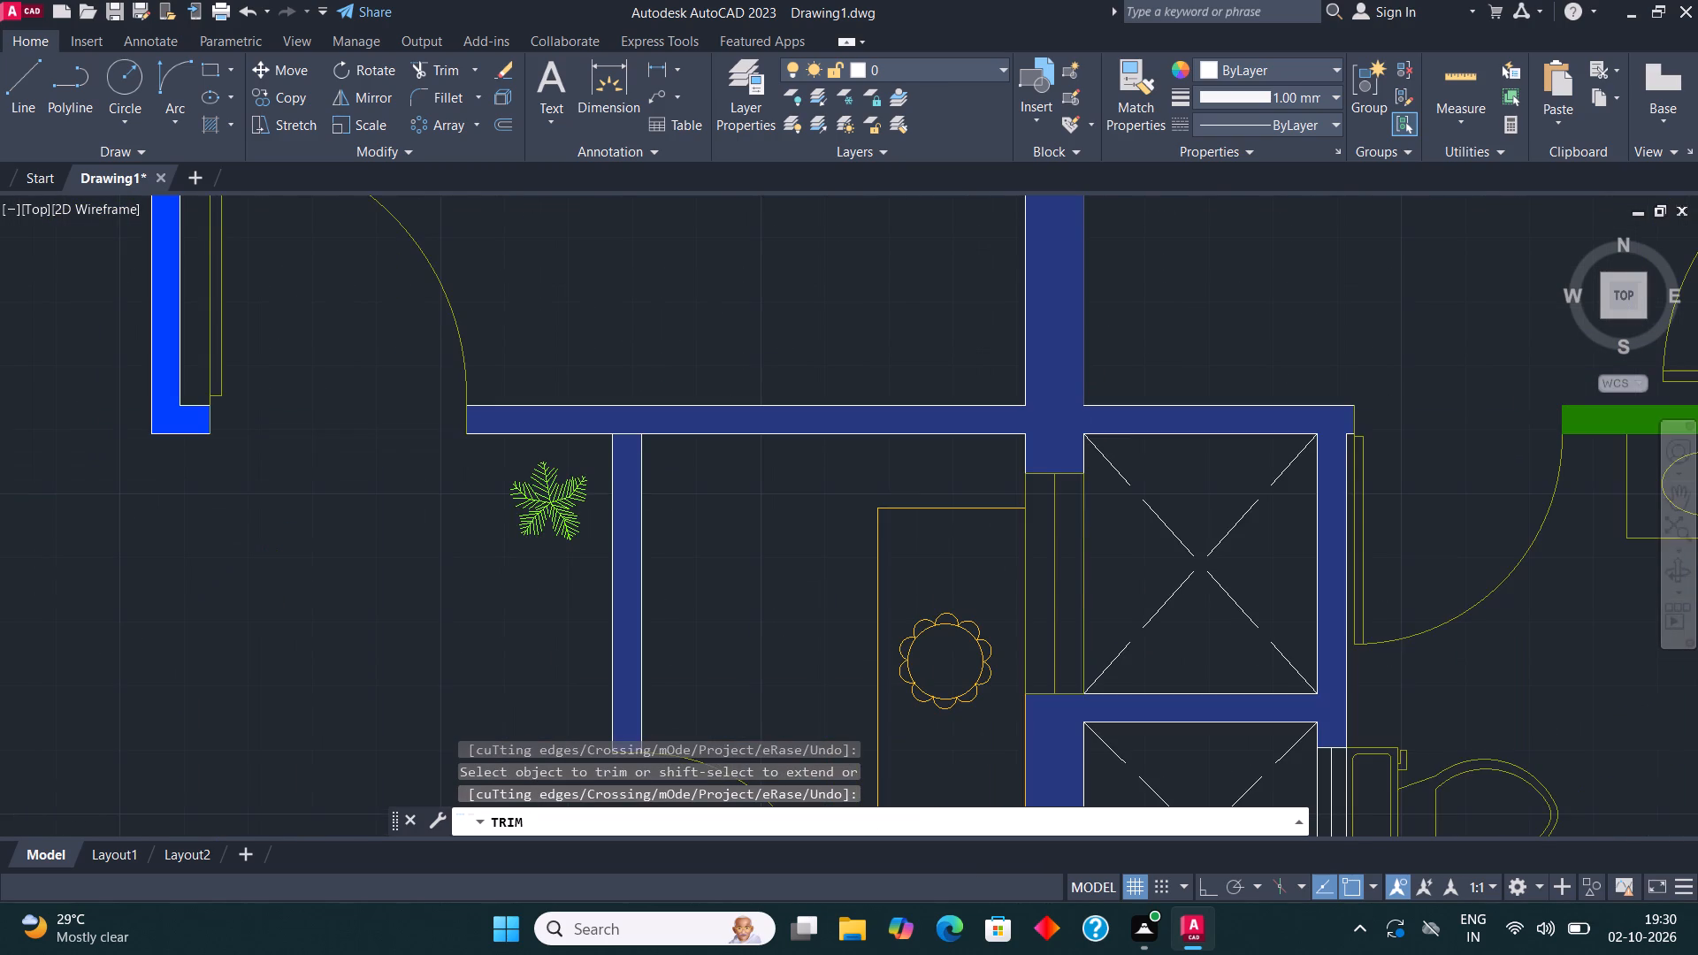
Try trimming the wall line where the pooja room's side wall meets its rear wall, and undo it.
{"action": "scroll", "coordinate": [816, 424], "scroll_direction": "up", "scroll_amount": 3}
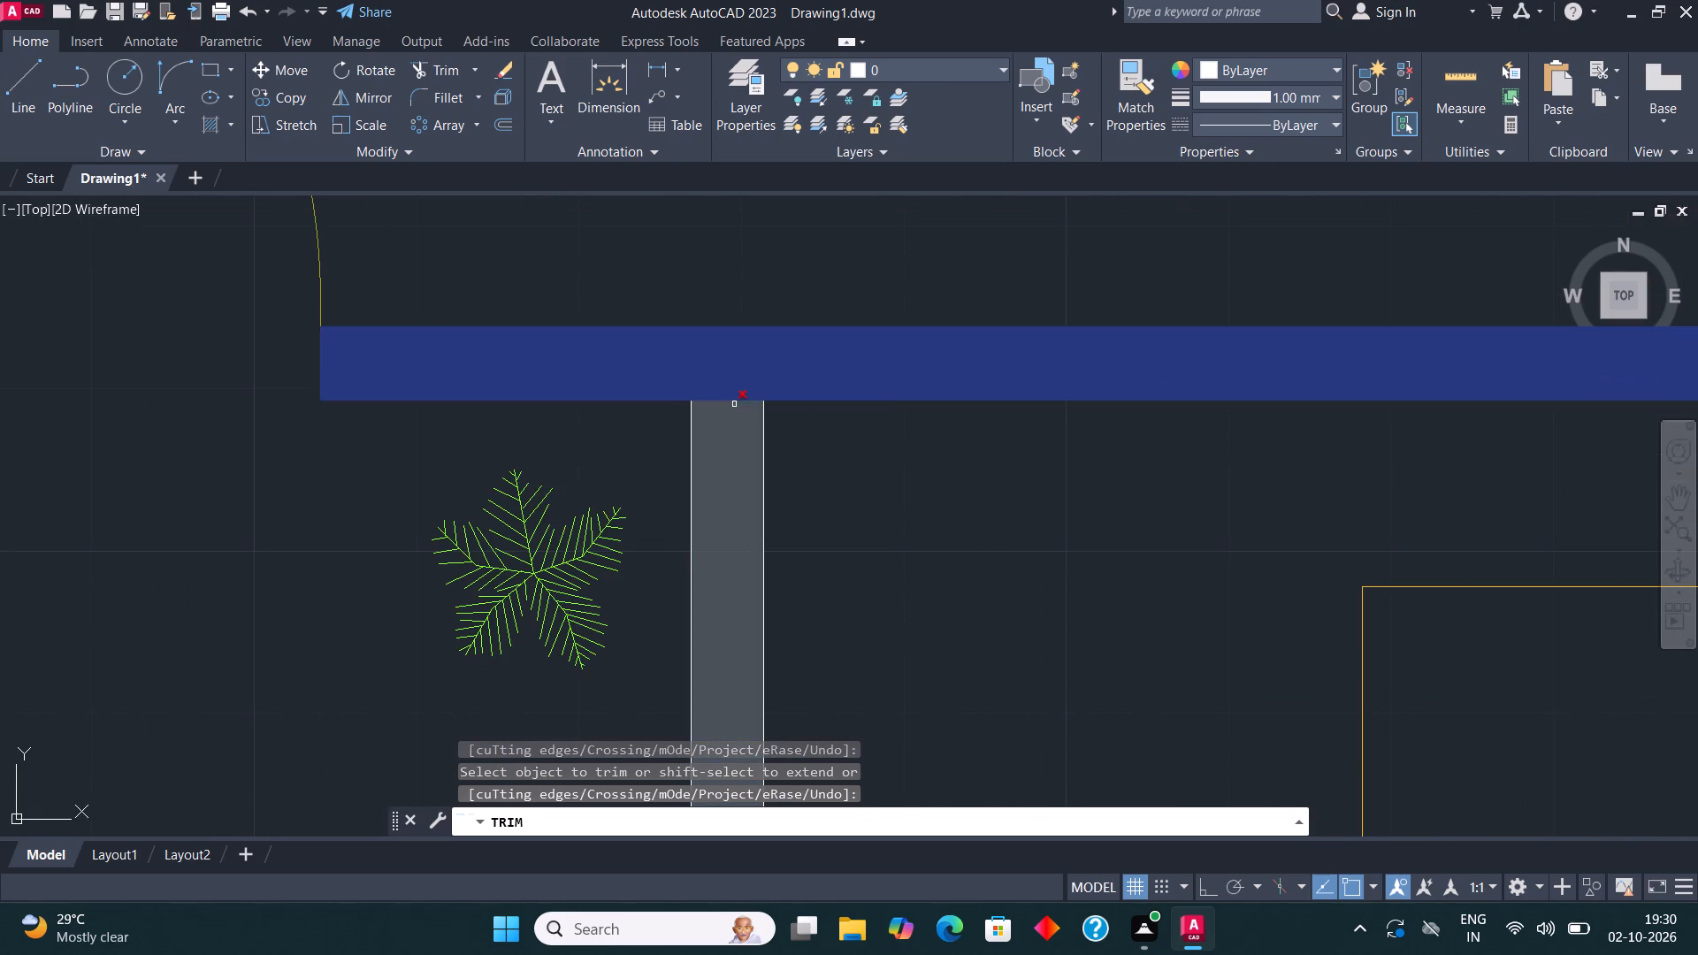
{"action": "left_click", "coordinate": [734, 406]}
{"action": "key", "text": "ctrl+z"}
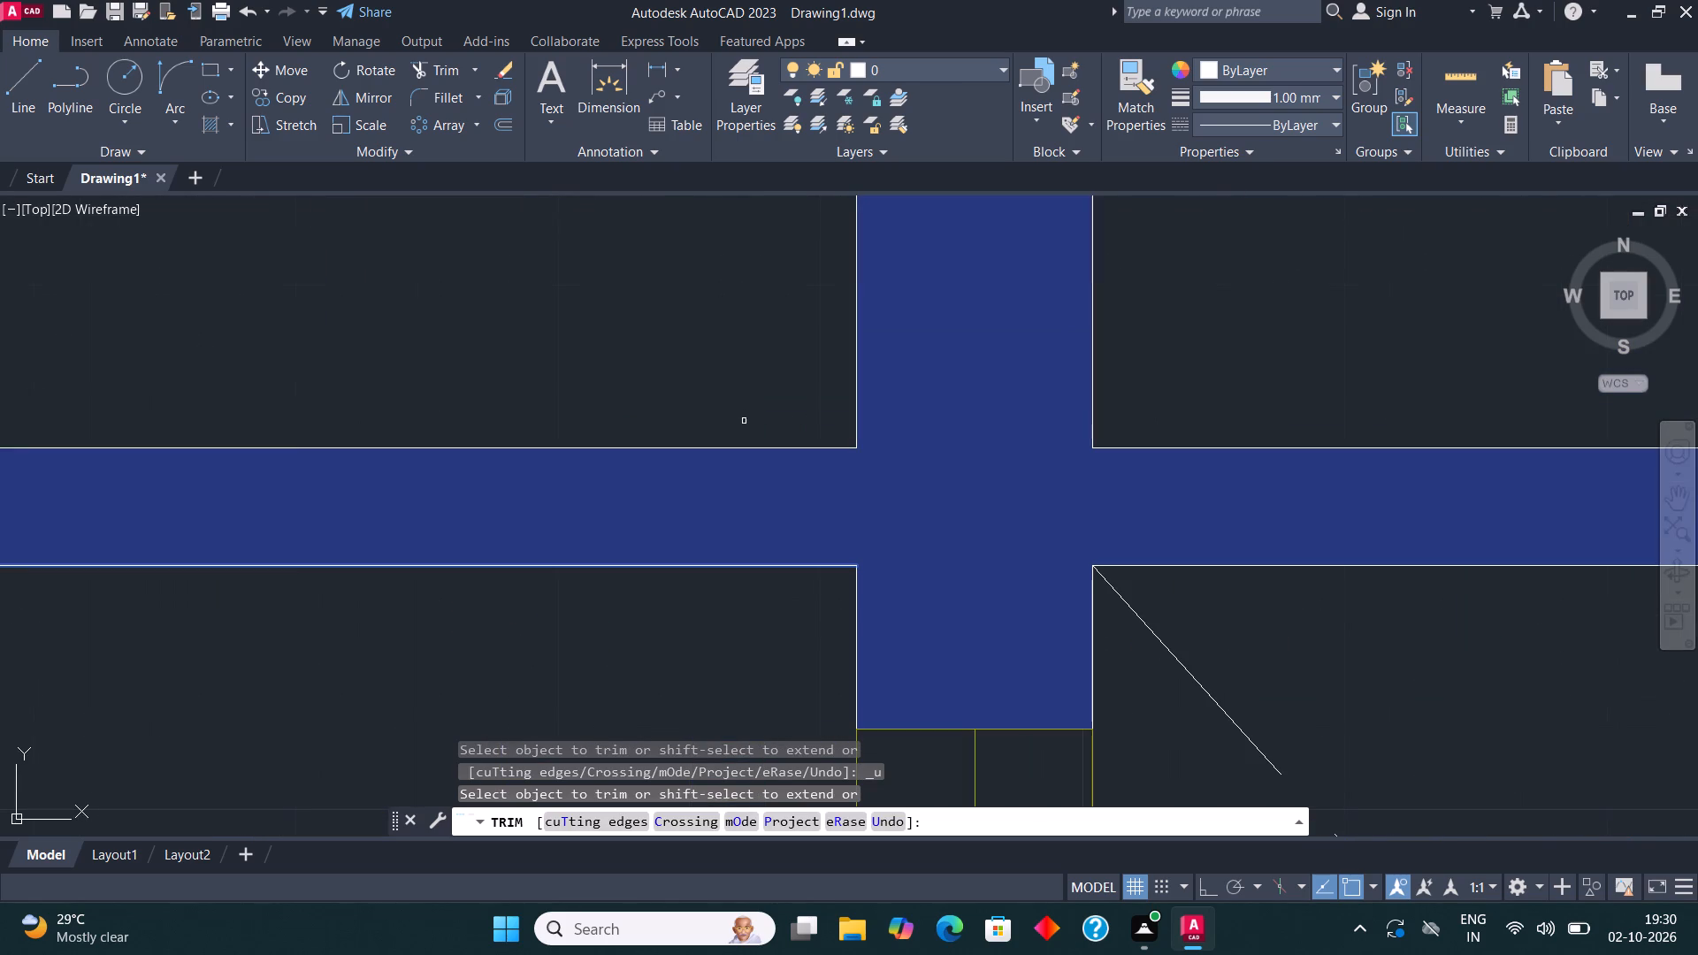
Trim the rear wall's lower line across the junction with the pooja room's side wall.
{"action": "scroll", "coordinate": [1015, 450], "scroll_direction": "down", "scroll_amount": 3}
{"action": "scroll", "coordinate": [588, 467], "scroll_direction": "up", "scroll_amount": 2}
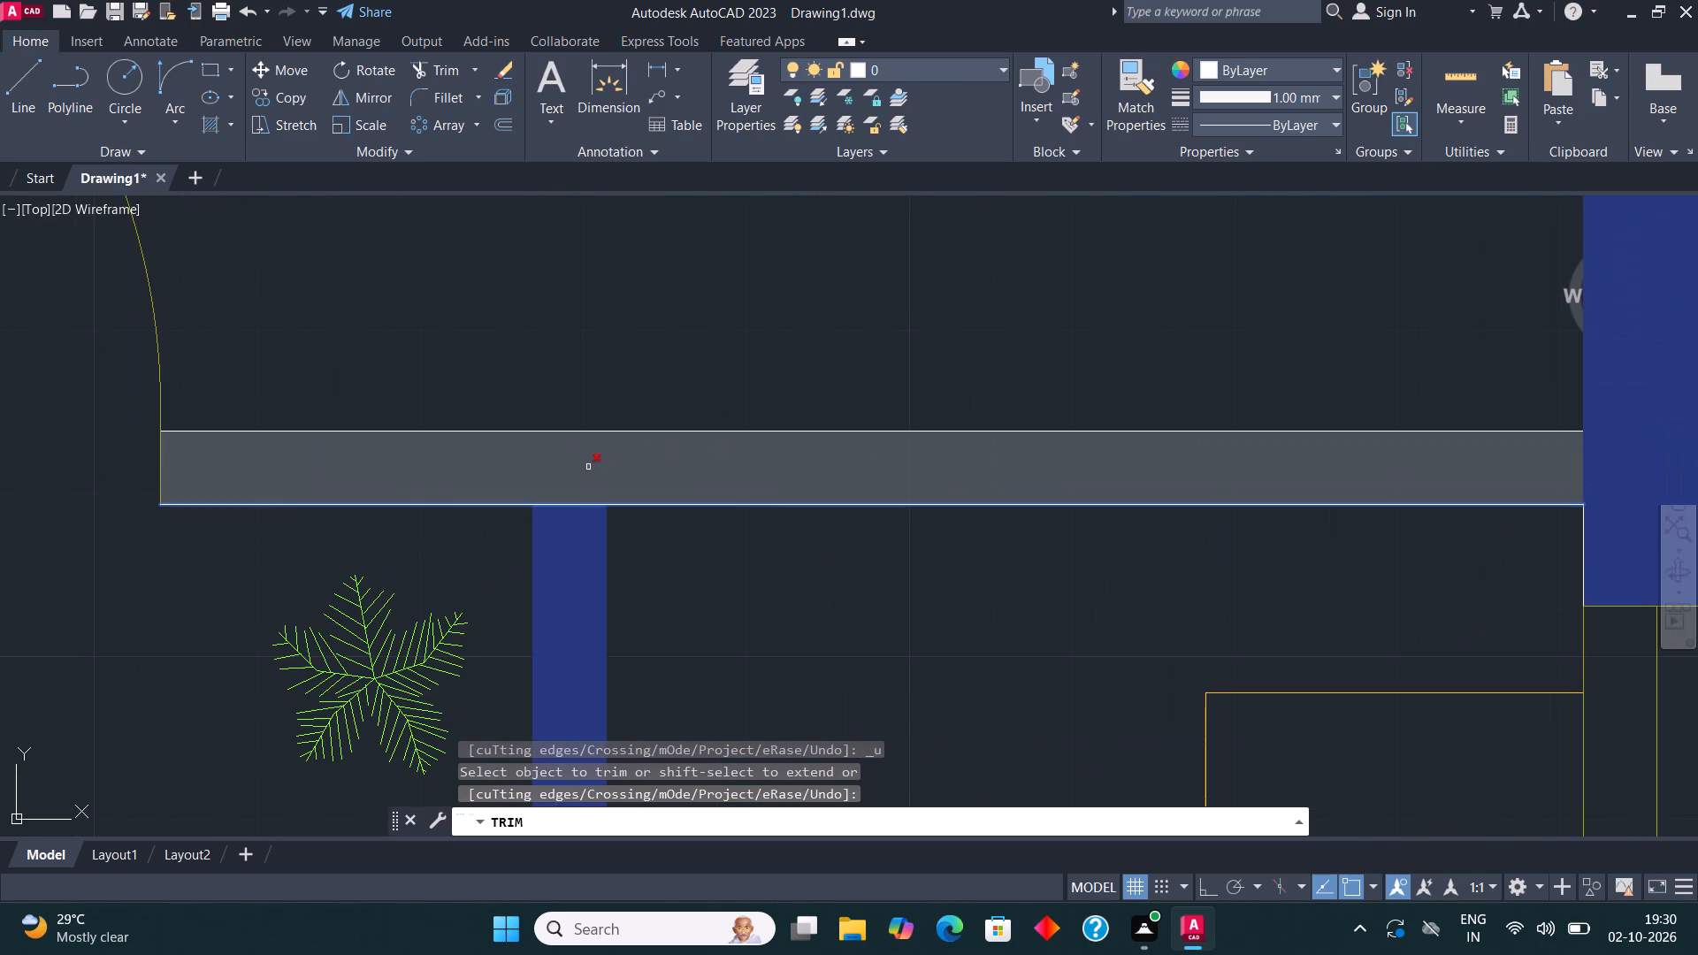
{"action": "left_click", "coordinate": [573, 505]}
{"action": "scroll", "coordinate": [862, 400], "scroll_direction": "down", "scroll_amount": 3}
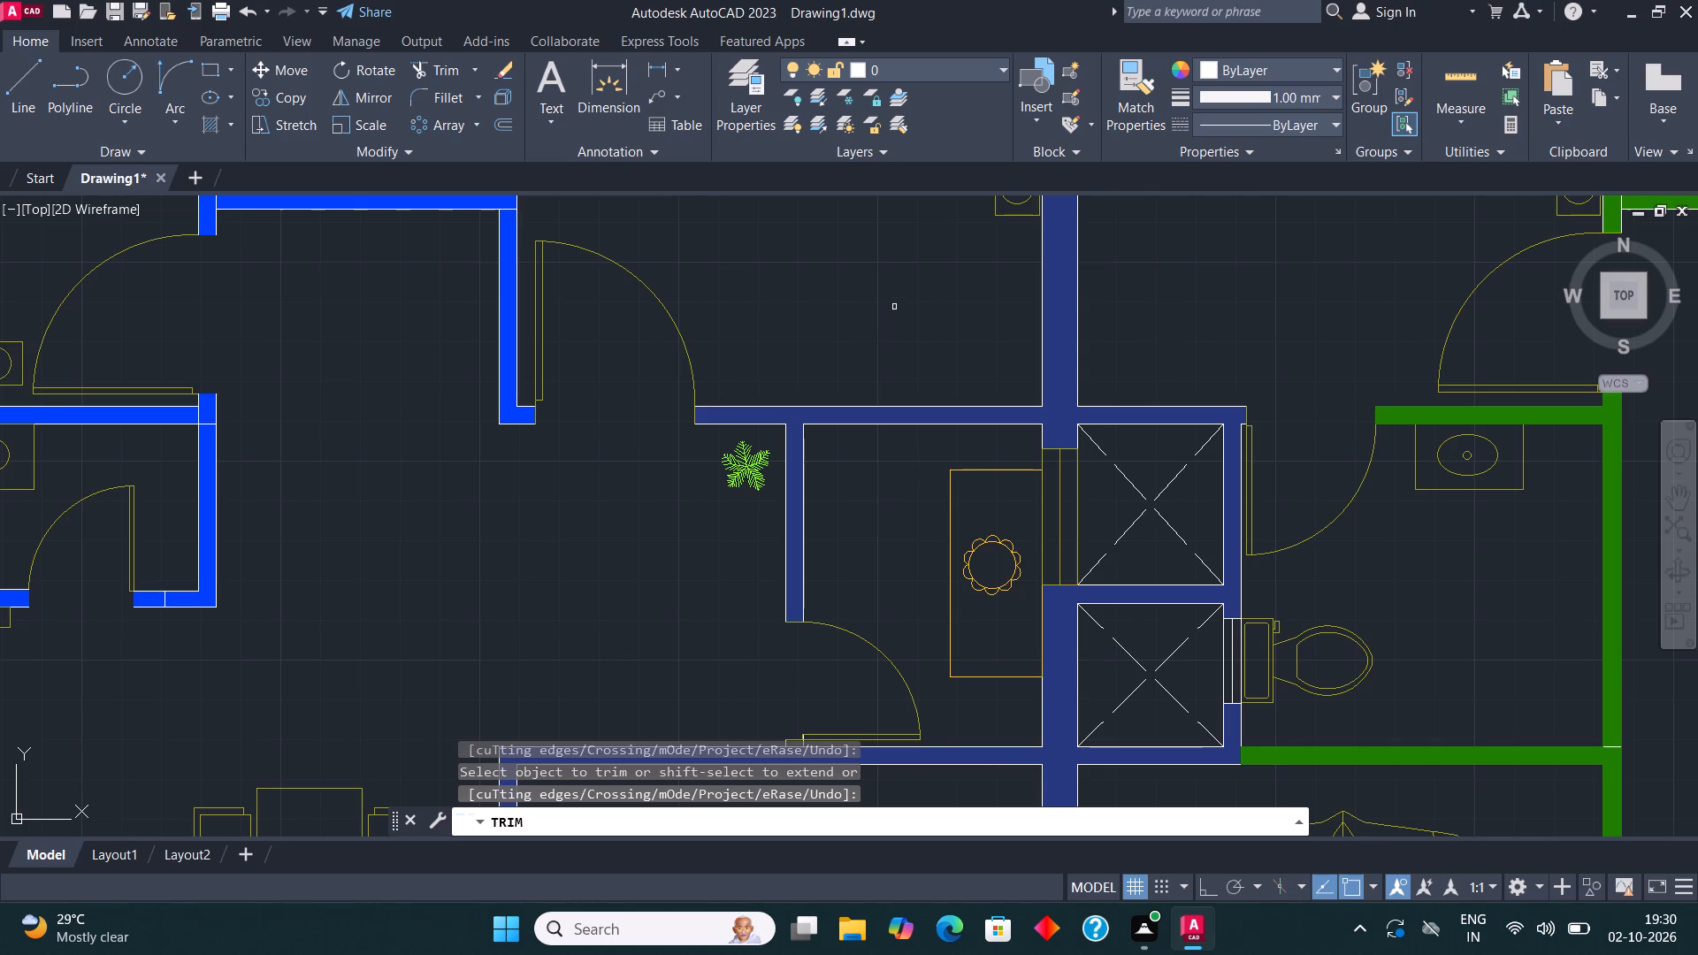
Trim the front wall's inner line across the side walls at both front corners of the left unit's kitchen.
{"action": "scroll", "coordinate": [902, 322], "scroll_direction": "down", "scroll_amount": 1}
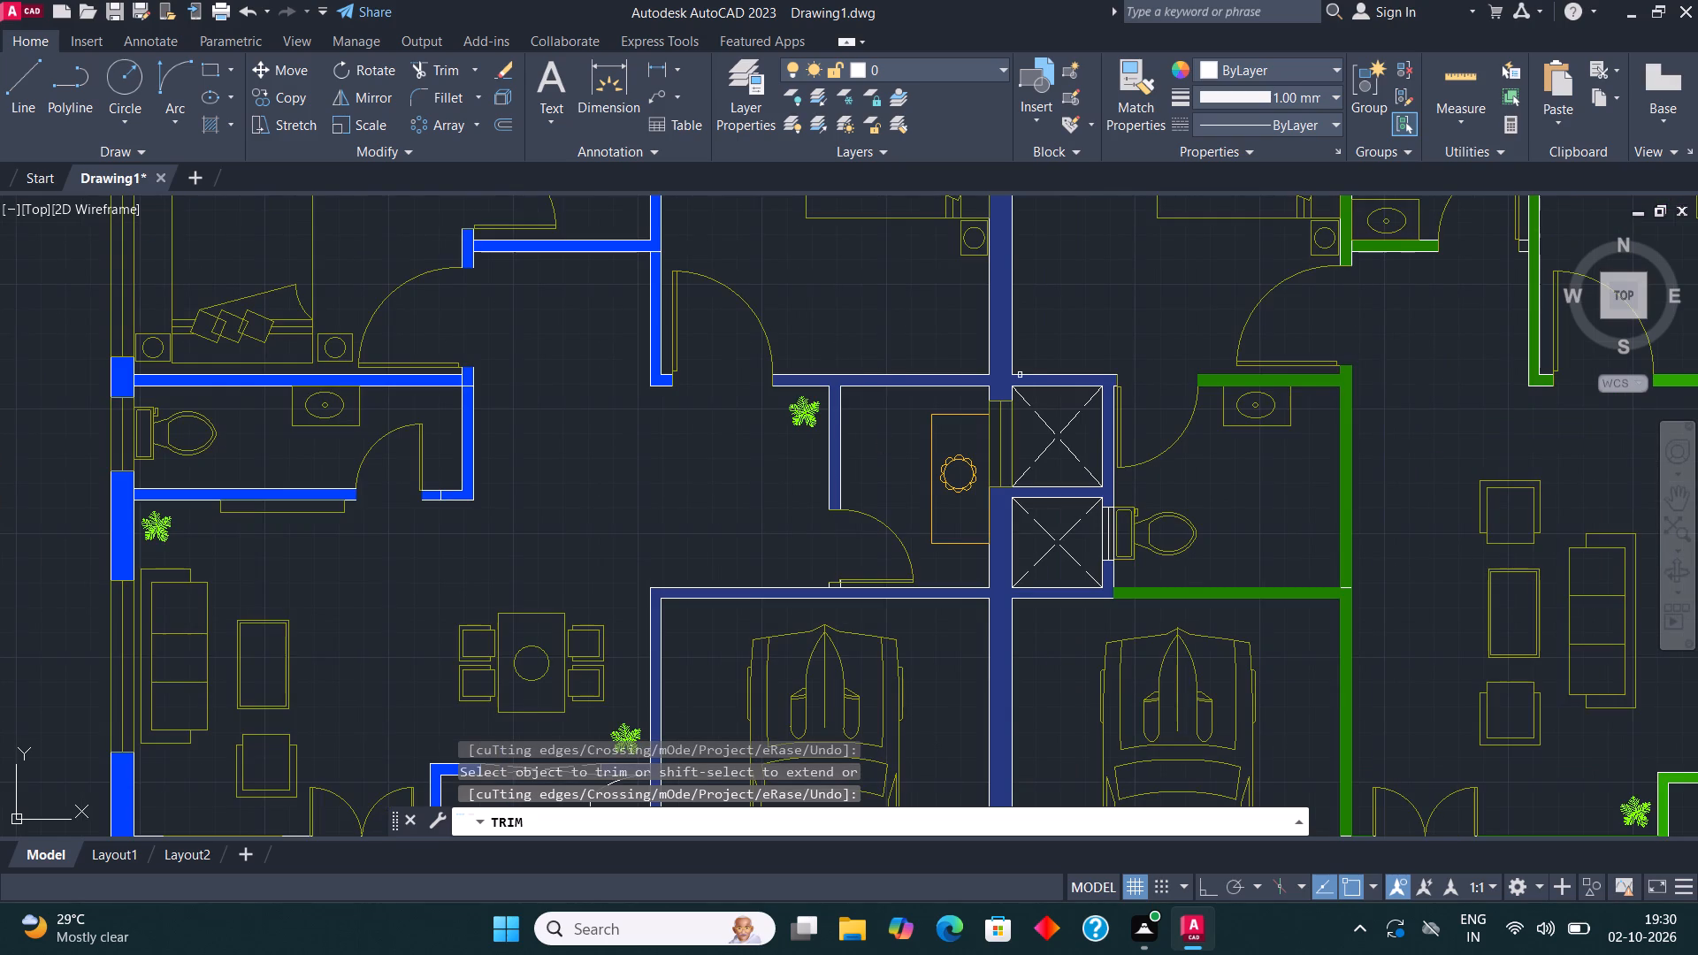
{"action": "scroll", "coordinate": [1038, 354], "scroll_direction": "down", "scroll_amount": 2}
{"action": "scroll", "coordinate": [954, 649], "scroll_direction": "up", "scroll_amount": 4}
{"action": "scroll", "coordinate": [1093, 652], "scroll_direction": "down", "scroll_amount": 1}
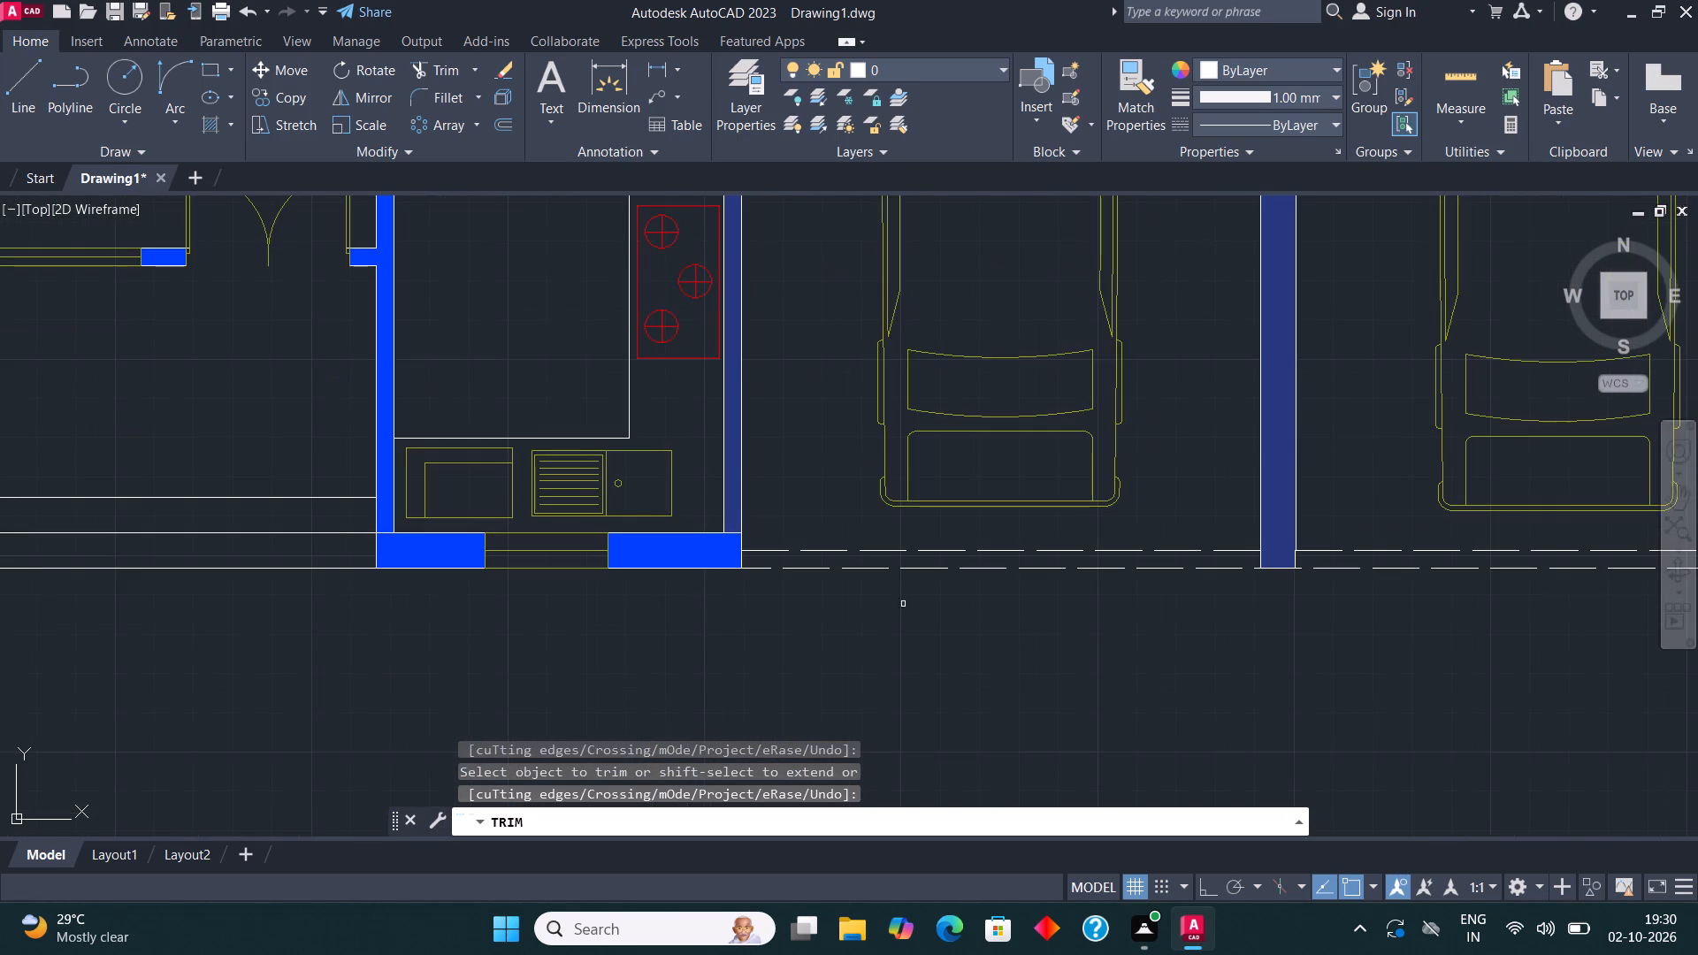
{"action": "scroll", "coordinate": [725, 514], "scroll_direction": "up", "scroll_amount": 3}
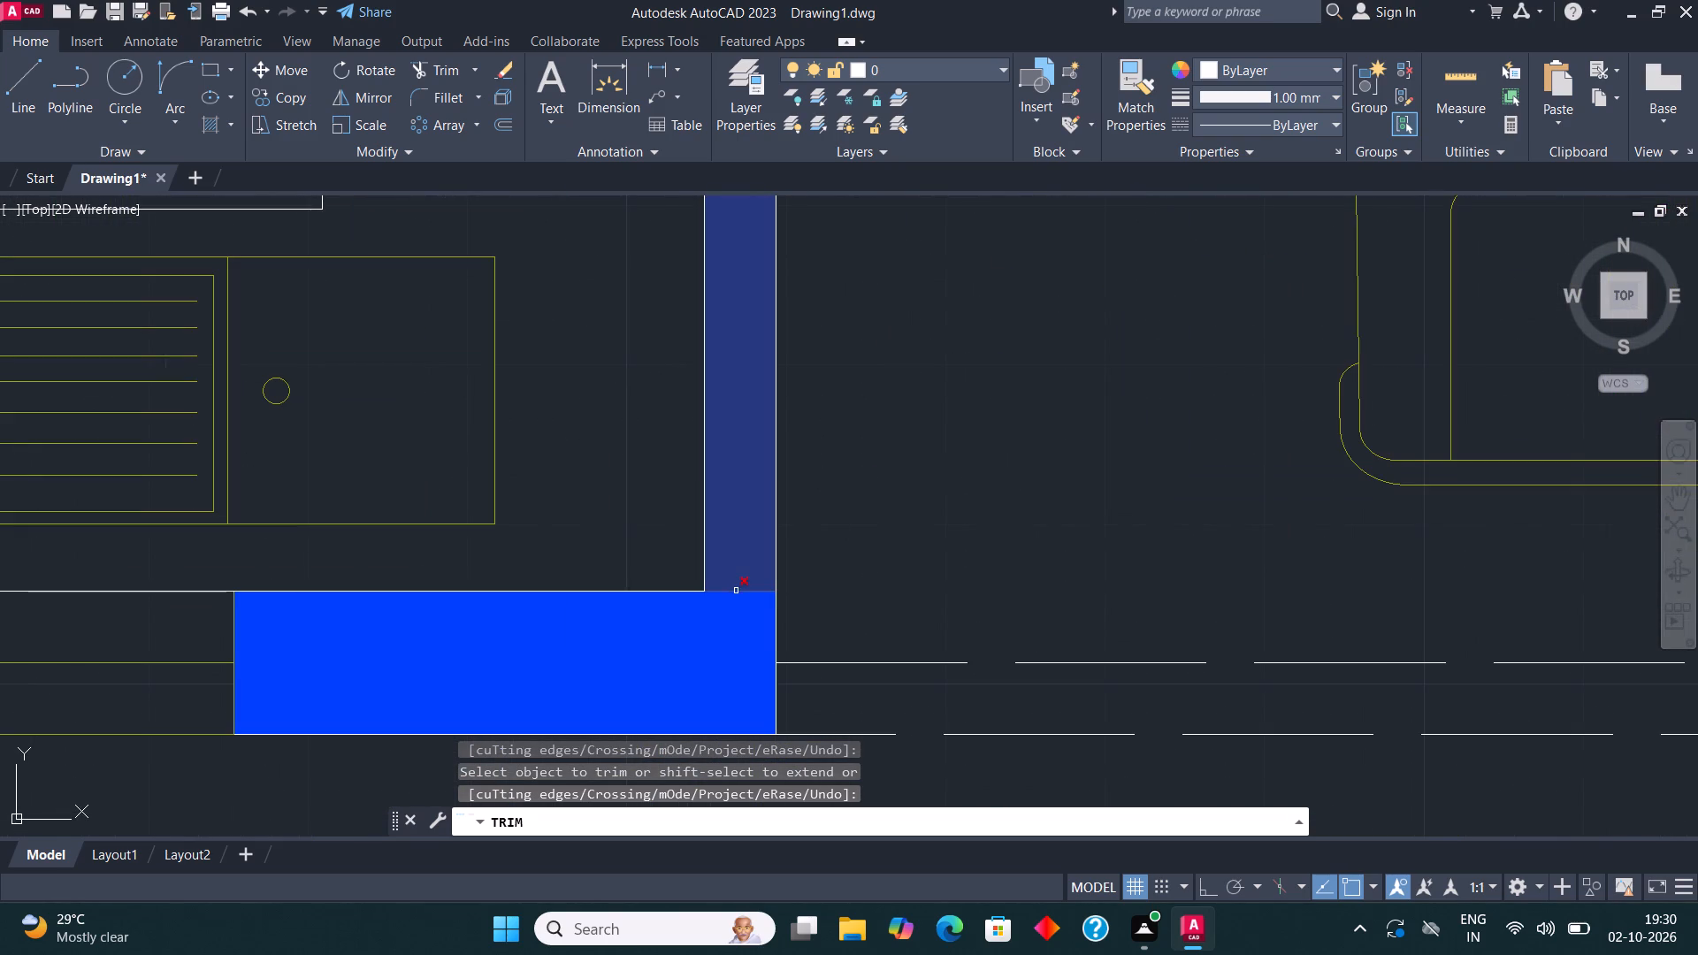
{"action": "left_click", "coordinate": [736, 591]}
{"action": "scroll", "coordinate": [1085, 496], "scroll_direction": "down", "scroll_amount": 3}
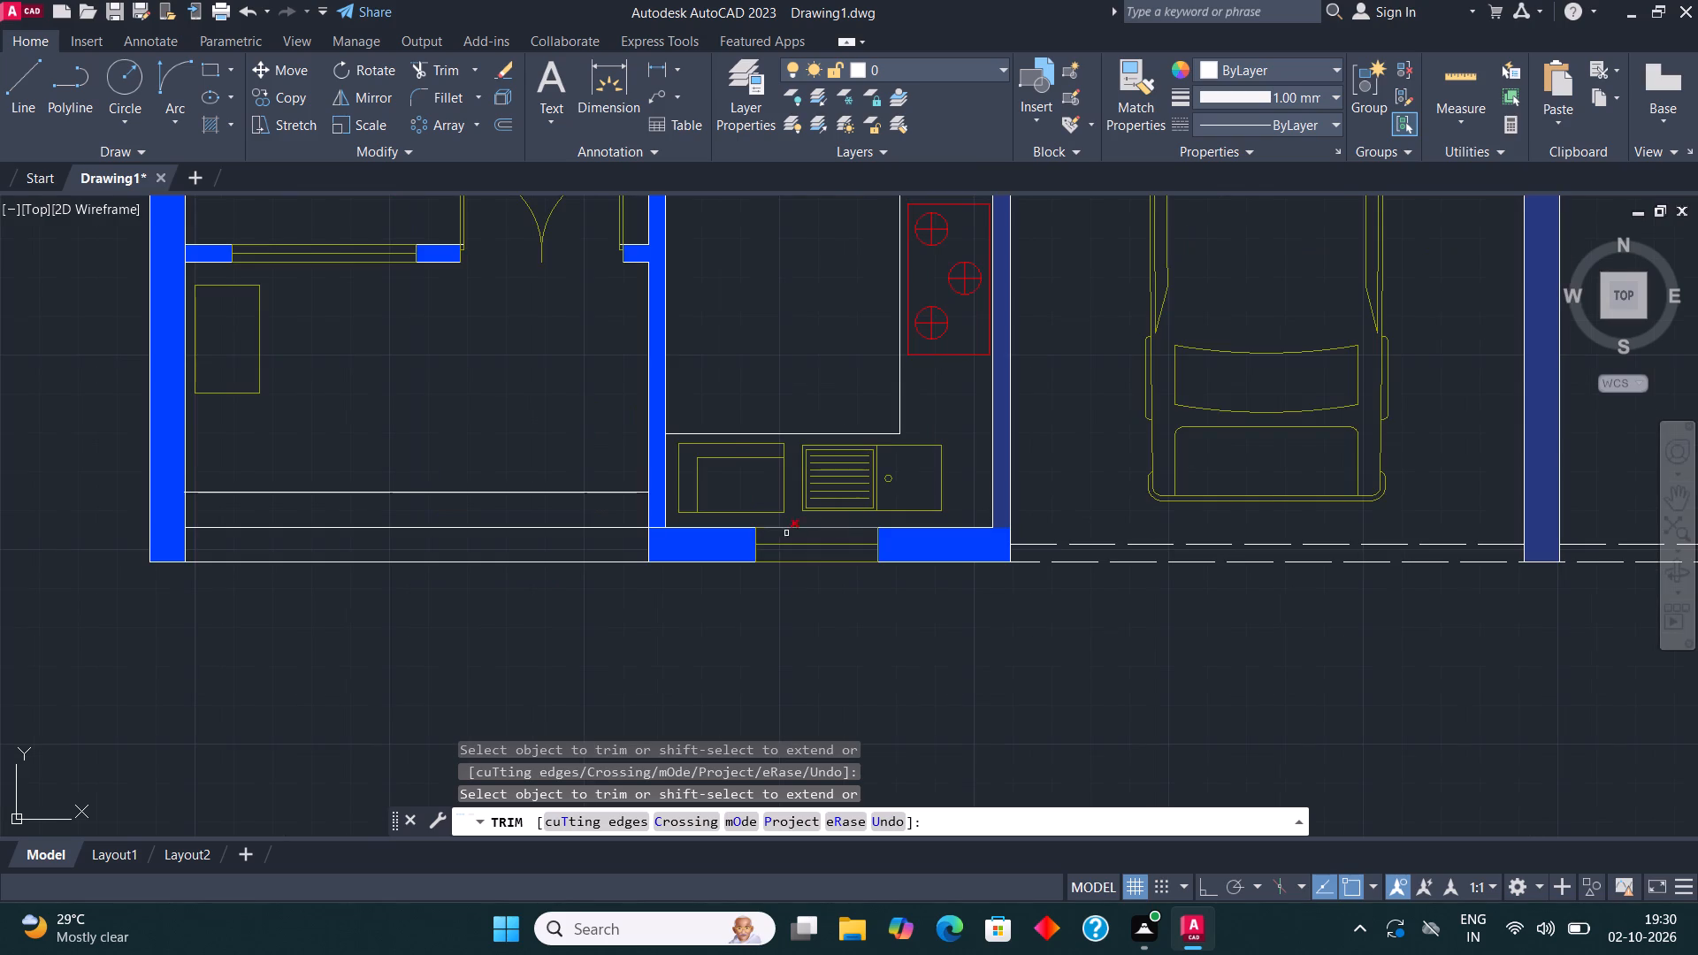
{"action": "scroll", "coordinate": [634, 500], "scroll_direction": "up", "scroll_amount": 4}
{"action": "left_click", "coordinate": [736, 682]}
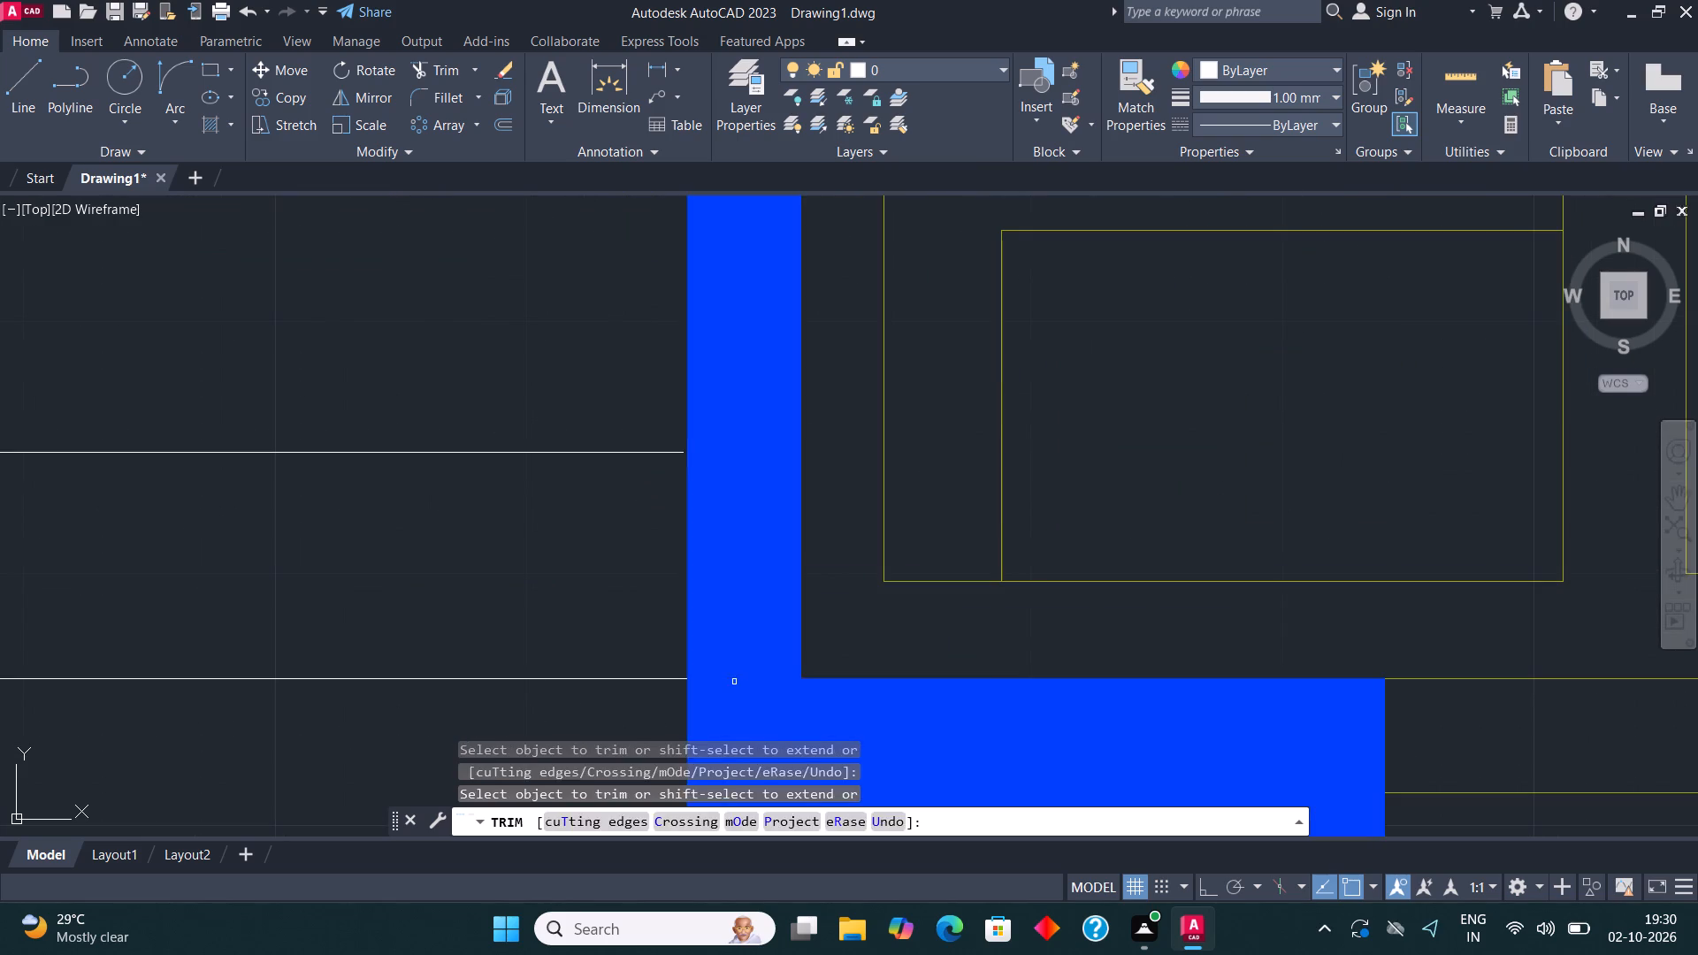
{"action": "scroll", "coordinate": [735, 654], "scroll_direction": "down", "scroll_amount": 2}
{"action": "scroll", "coordinate": [526, 600], "scroll_direction": "down", "scroll_amount": 3}
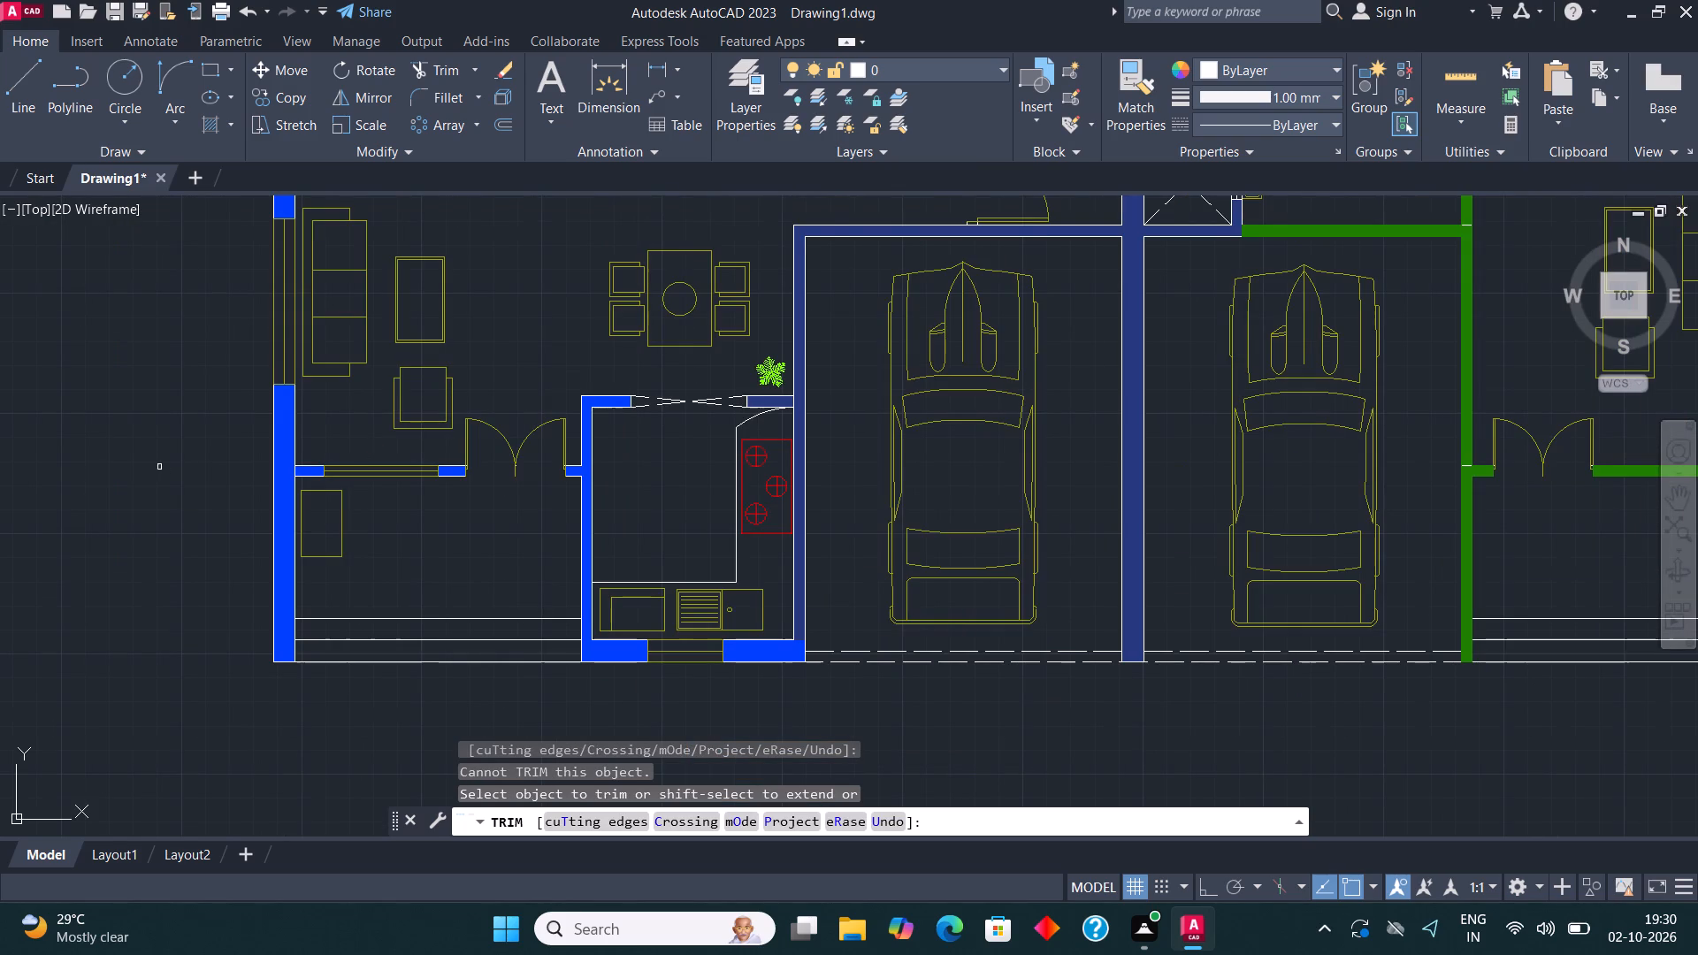
Trim the left outer wall's inner line where the living room's front window wall and the toilet's lower wall join it.
{"action": "middle_click_drag", "start_coordinate": [188, 477], "coordinate": [357, 523]}
{"action": "scroll", "coordinate": [480, 505], "scroll_direction": "up", "scroll_amount": 4}
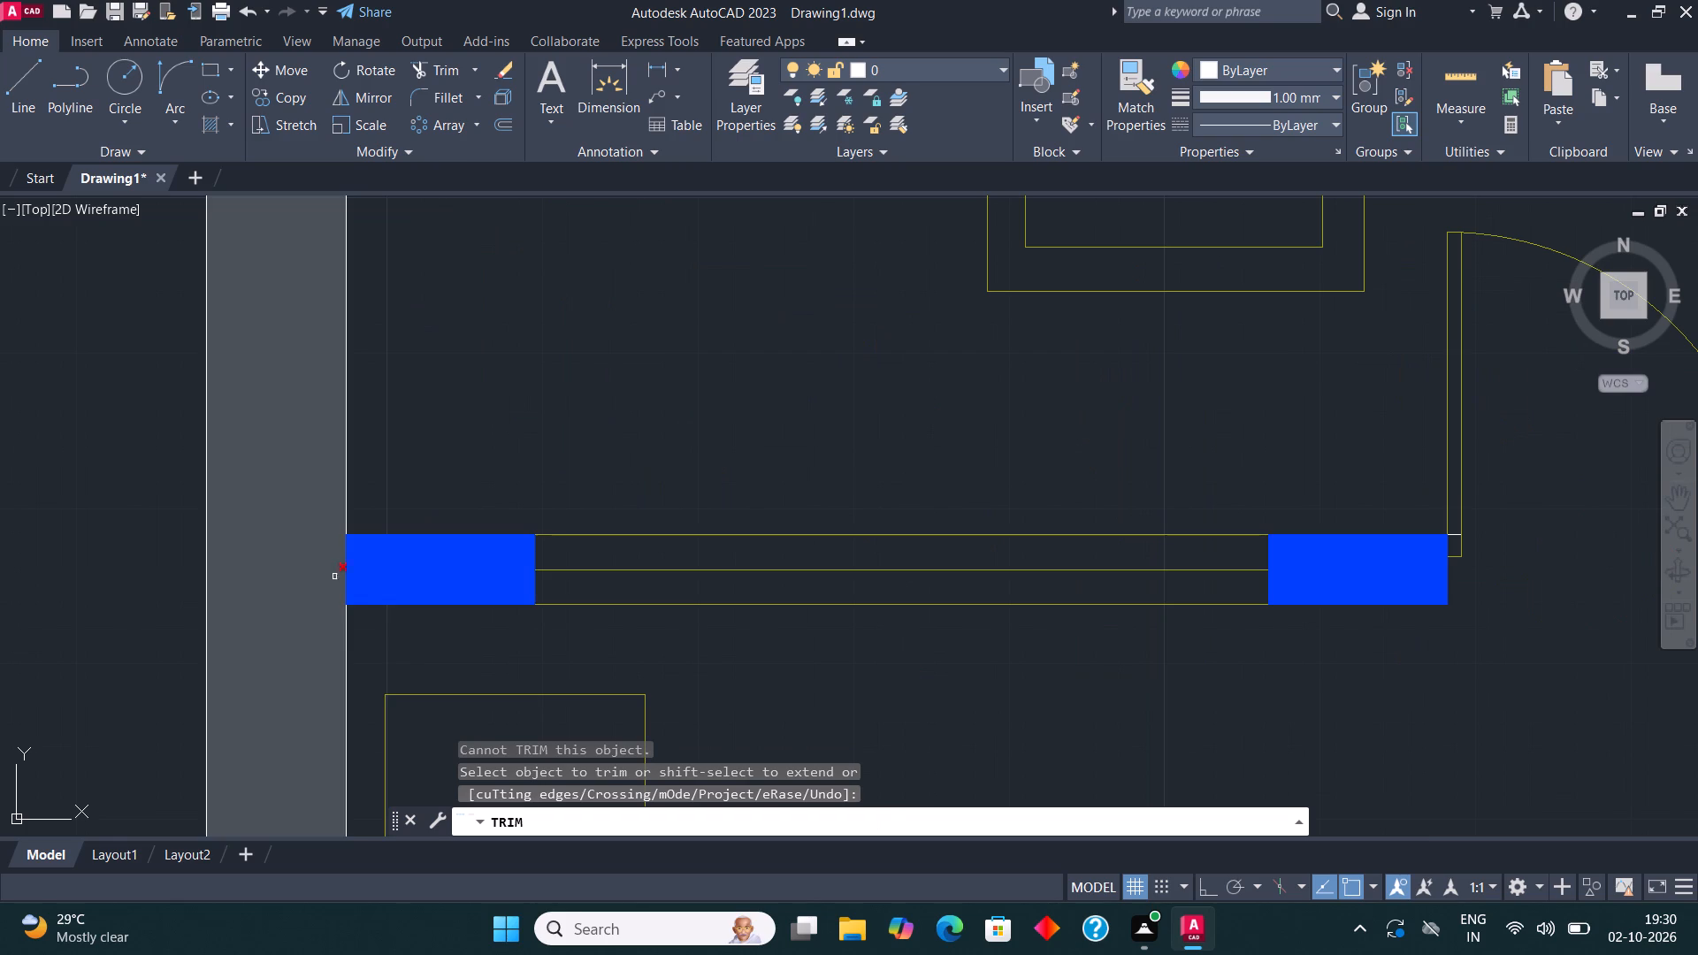
{"action": "left_click", "coordinate": [345, 574]}
{"action": "scroll", "coordinate": [849, 637], "scroll_direction": "down", "scroll_amount": 5}
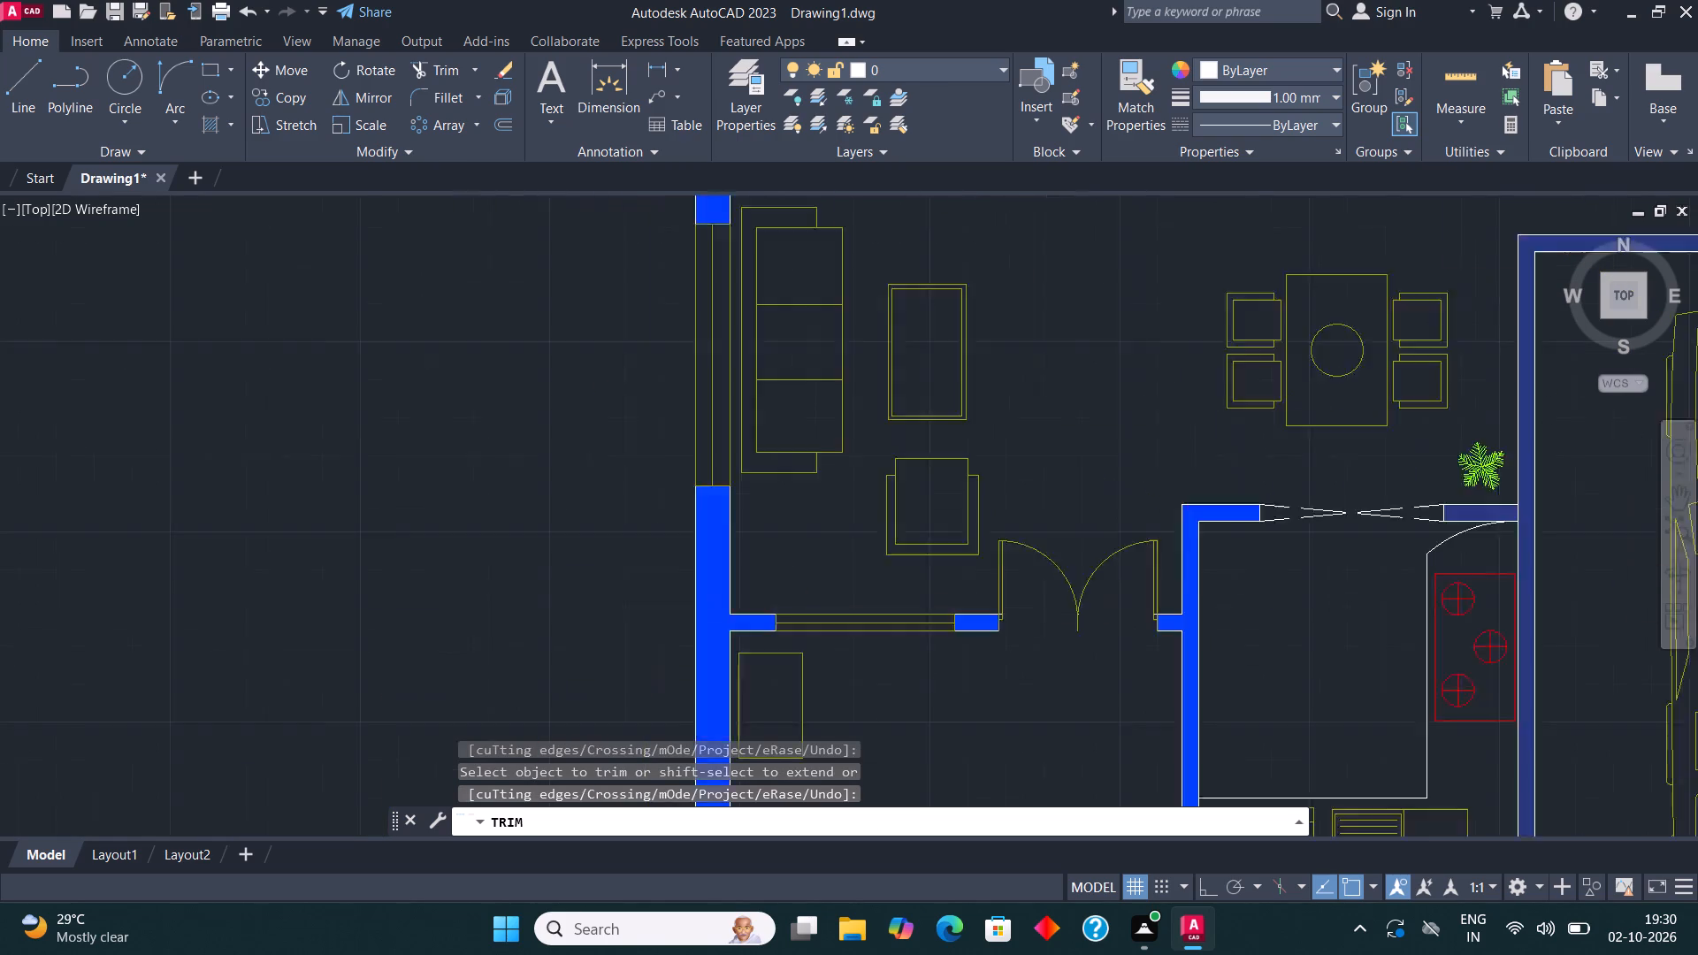
{"action": "scroll", "coordinate": [799, 396], "scroll_direction": "up", "scroll_amount": 4}
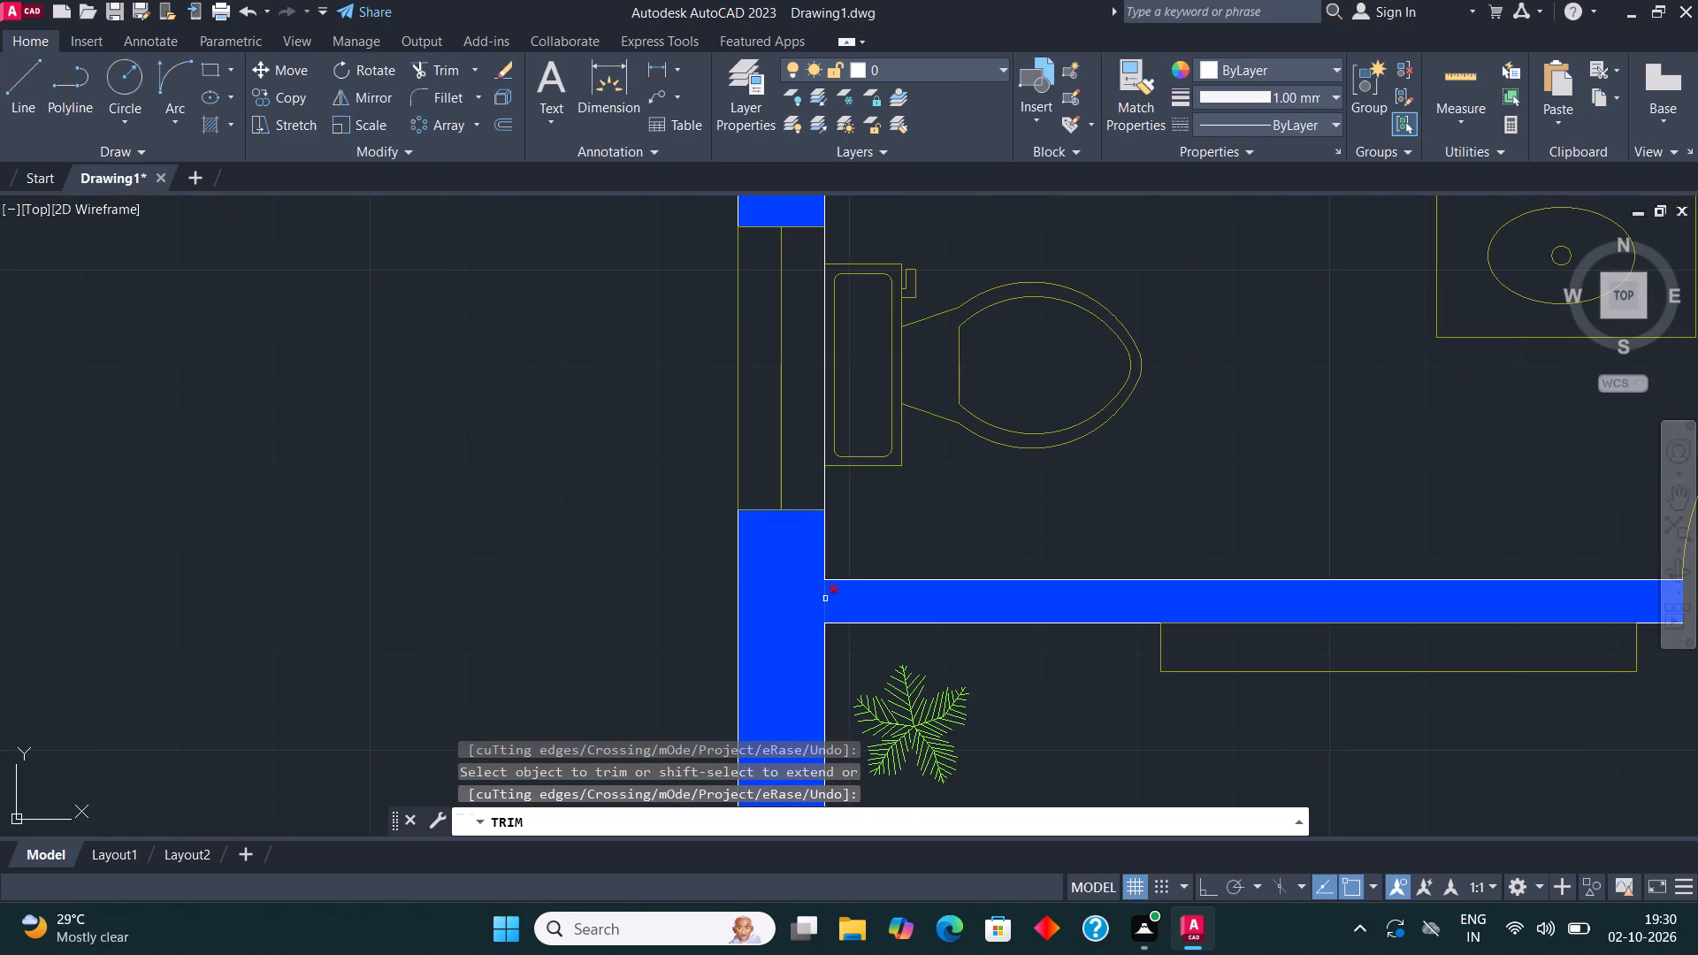
{"action": "left_click", "coordinate": [825, 600]}
{"action": "scroll", "coordinate": [608, 581], "scroll_direction": "down", "scroll_amount": 2}
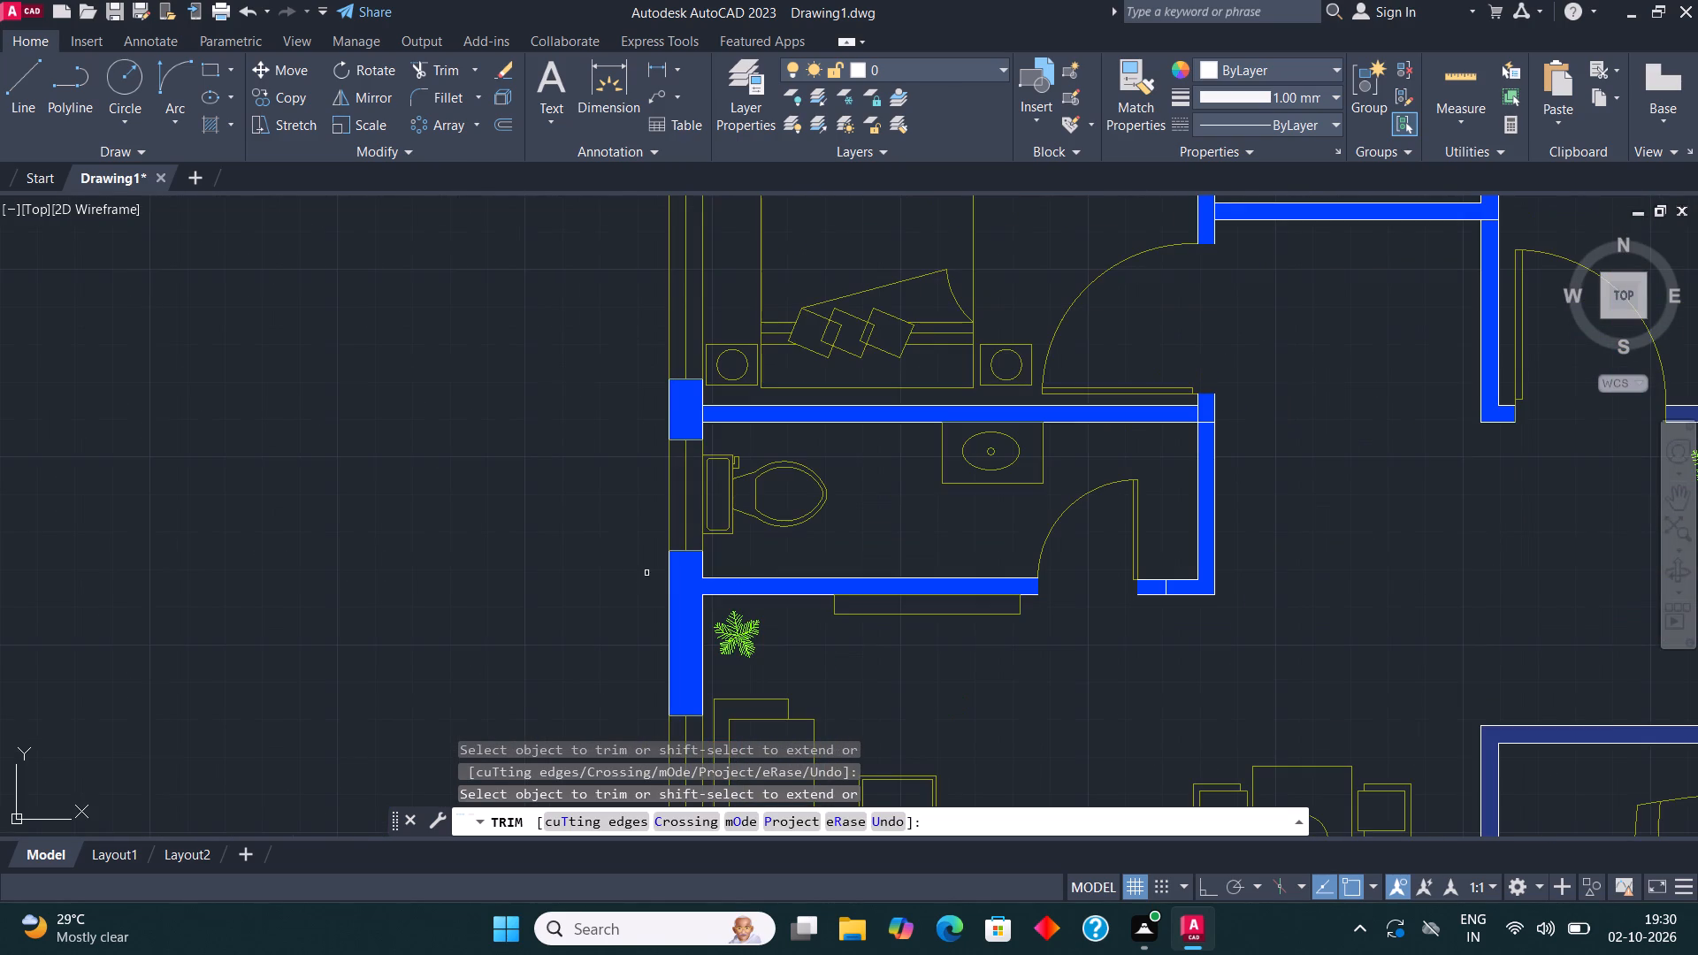
Trim the leftover lines inside the toilet's wall beside its door, its upper inner corner and its upper outer-wall junction.
{"action": "scroll", "coordinate": [1171, 608], "scroll_direction": "up", "scroll_amount": 2}
{"action": "left_click", "coordinate": [1154, 563]}
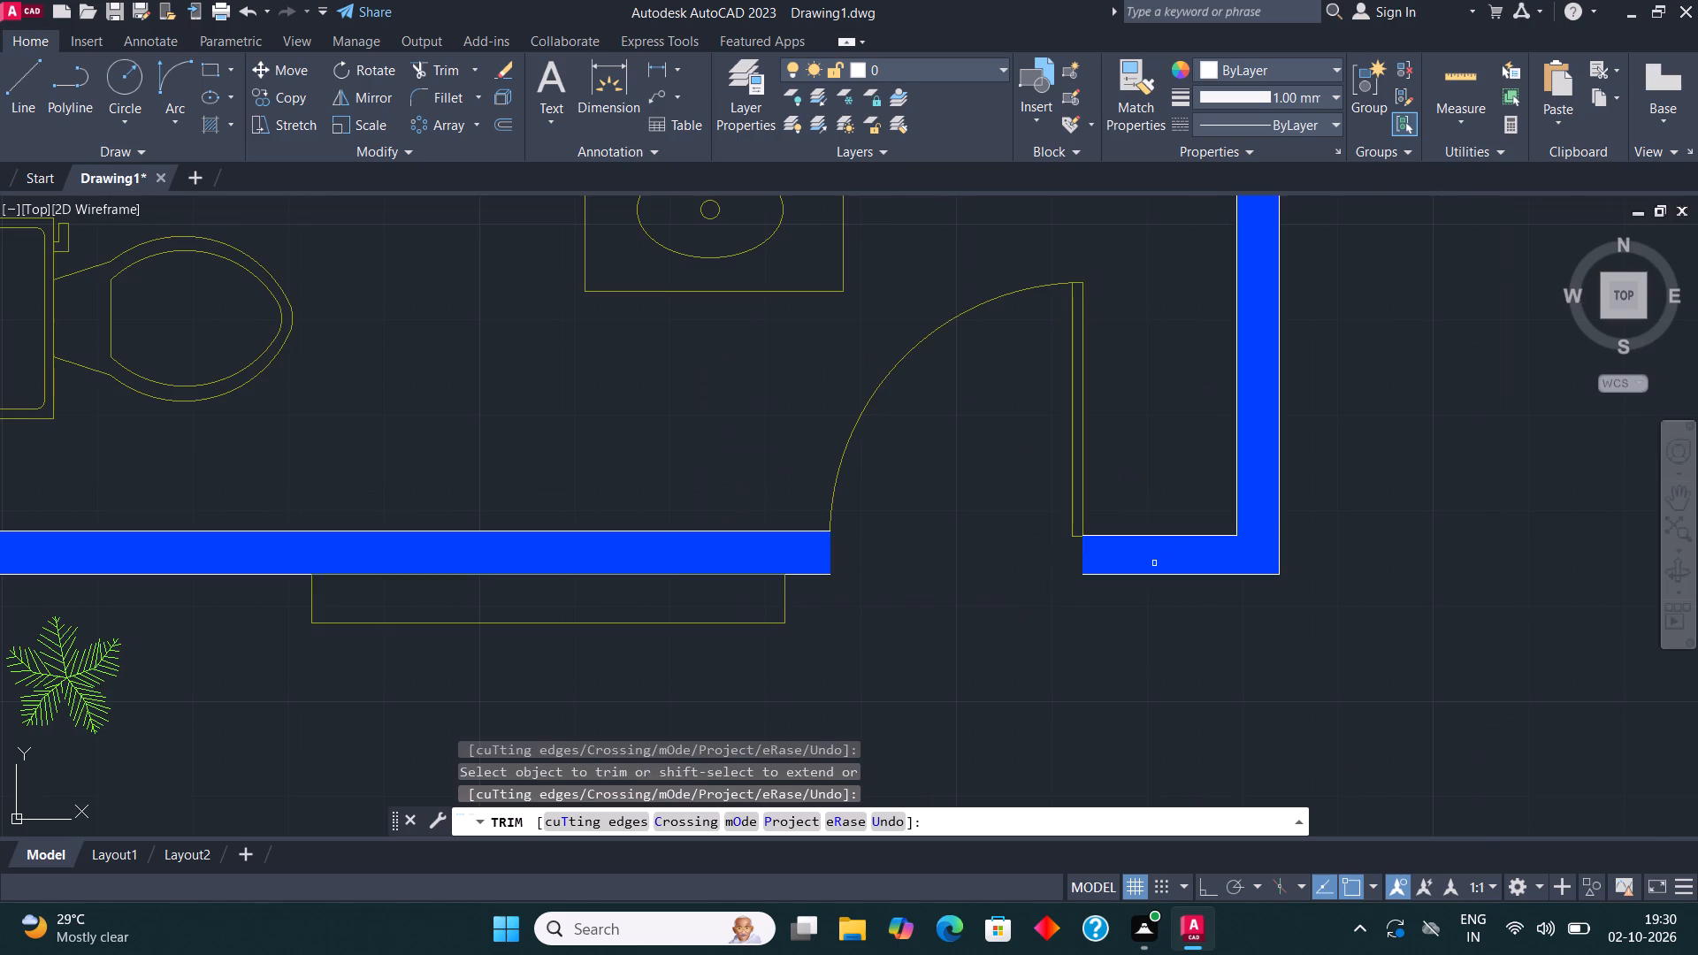
{"action": "scroll", "coordinate": [1095, 687], "scroll_direction": "down", "scroll_amount": 2}
{"action": "scroll", "coordinate": [1152, 455], "scroll_direction": "up", "scroll_amount": 3}
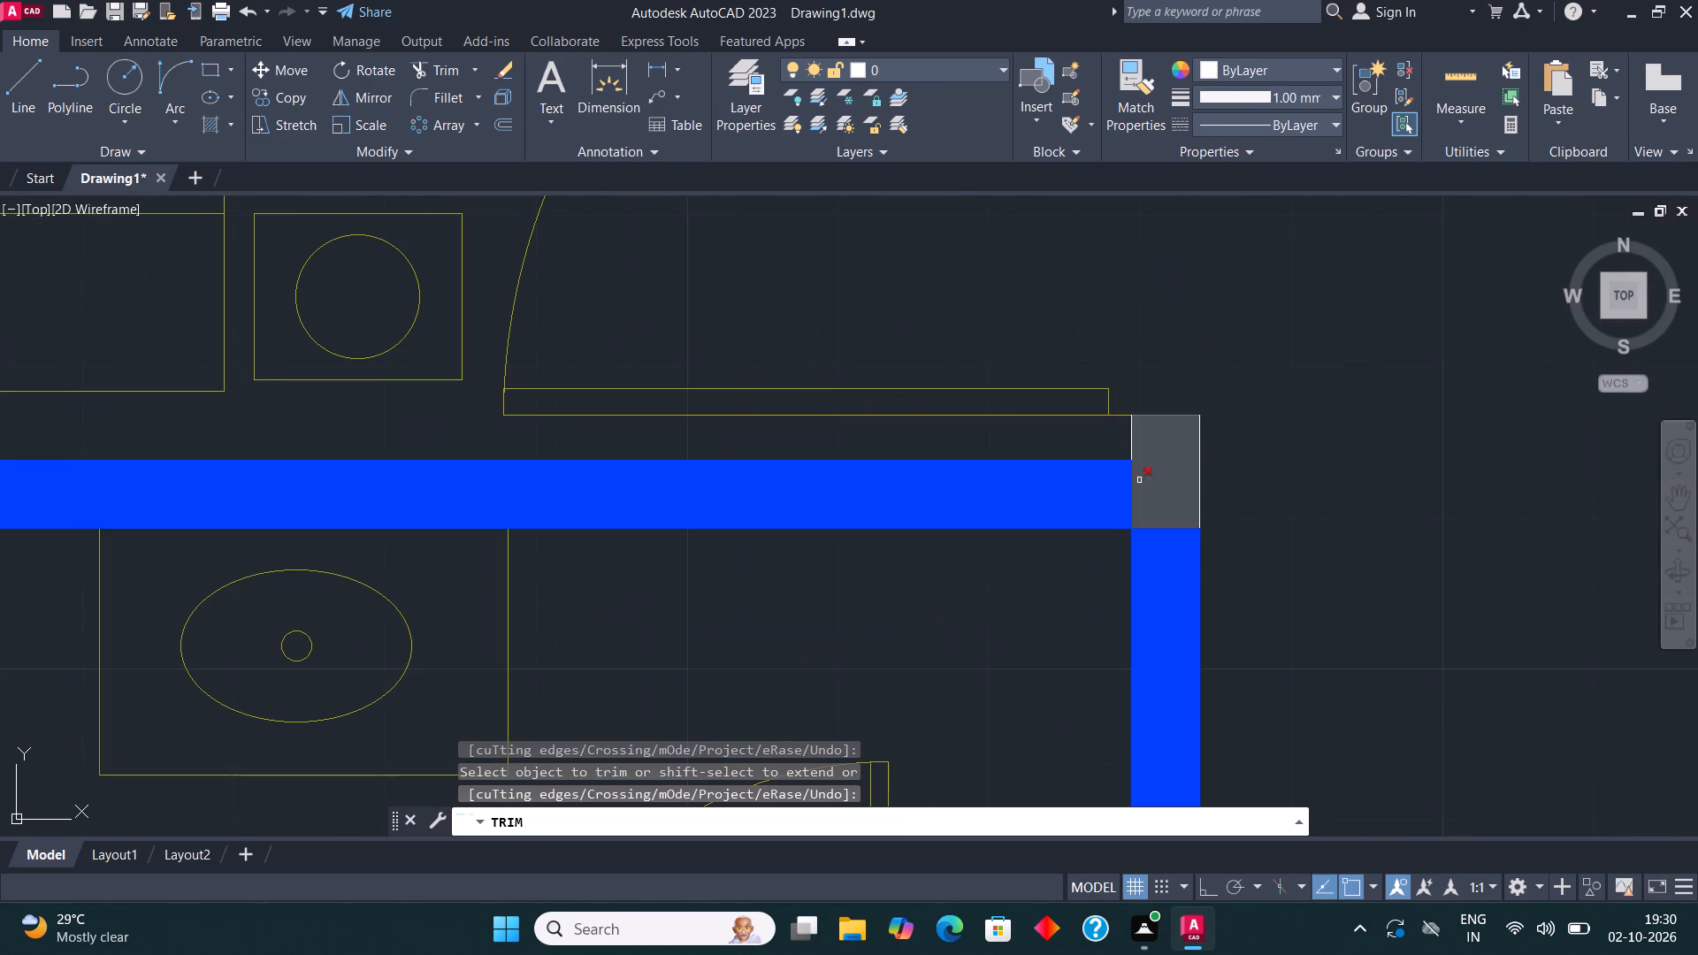
{"action": "left_click", "coordinate": [1131, 493]}
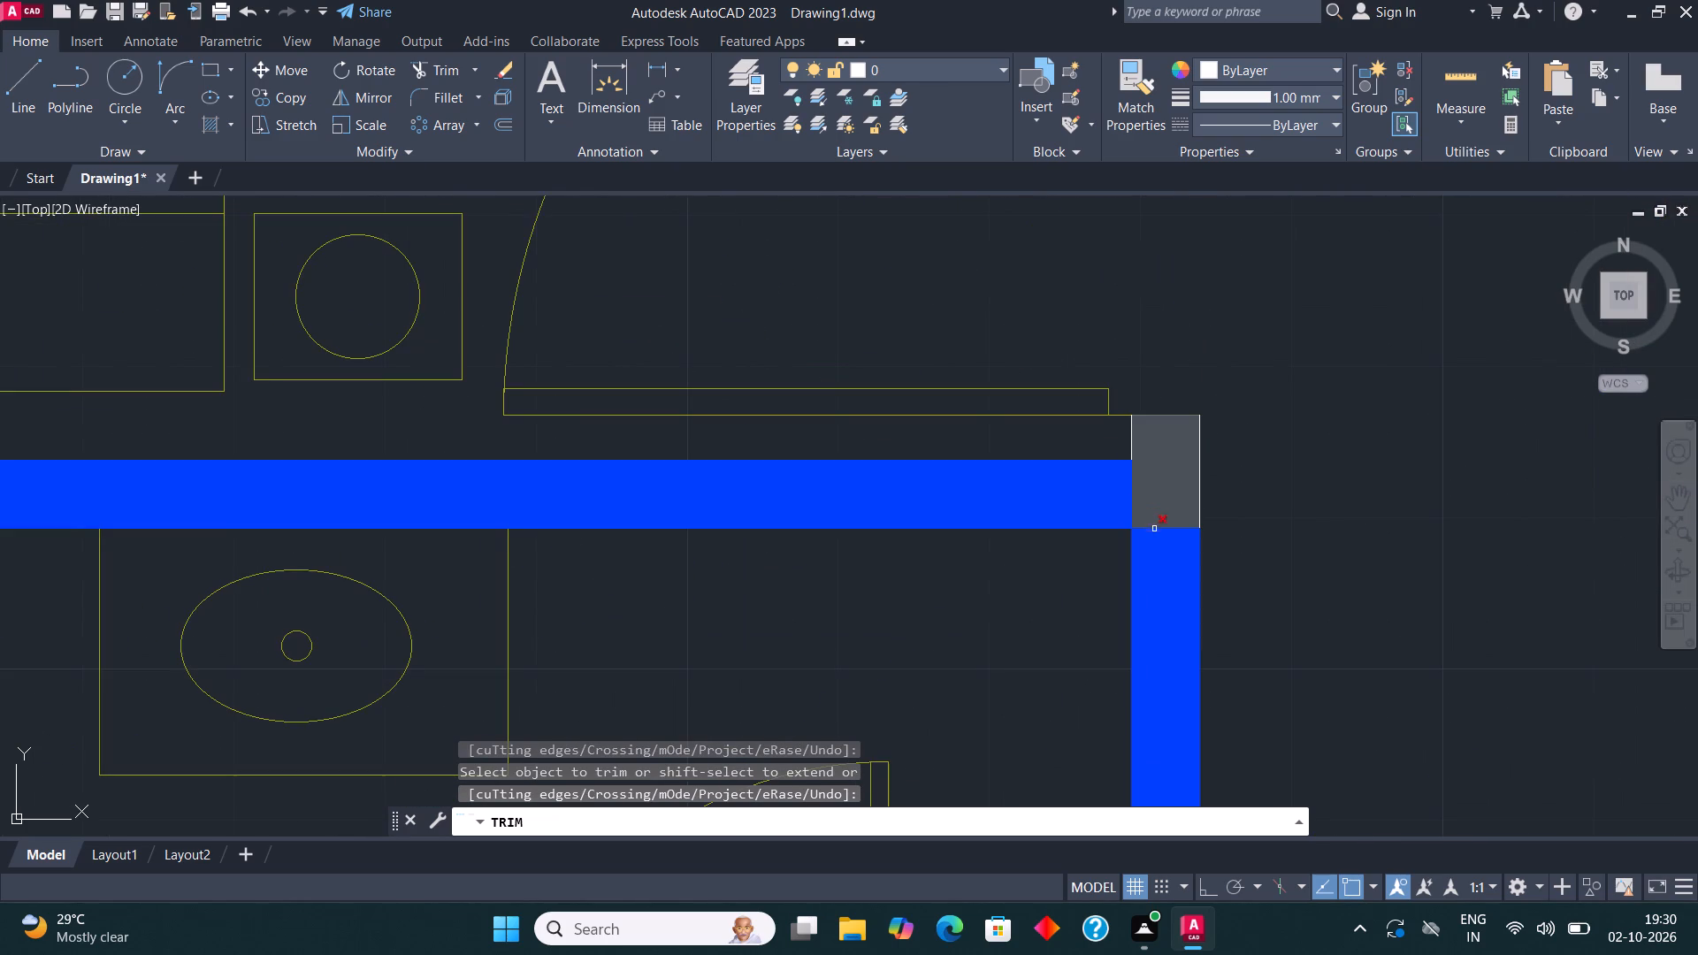
{"action": "left_click", "coordinate": [1161, 530]}
{"action": "scroll", "coordinate": [962, 621], "scroll_direction": "down", "scroll_amount": 3}
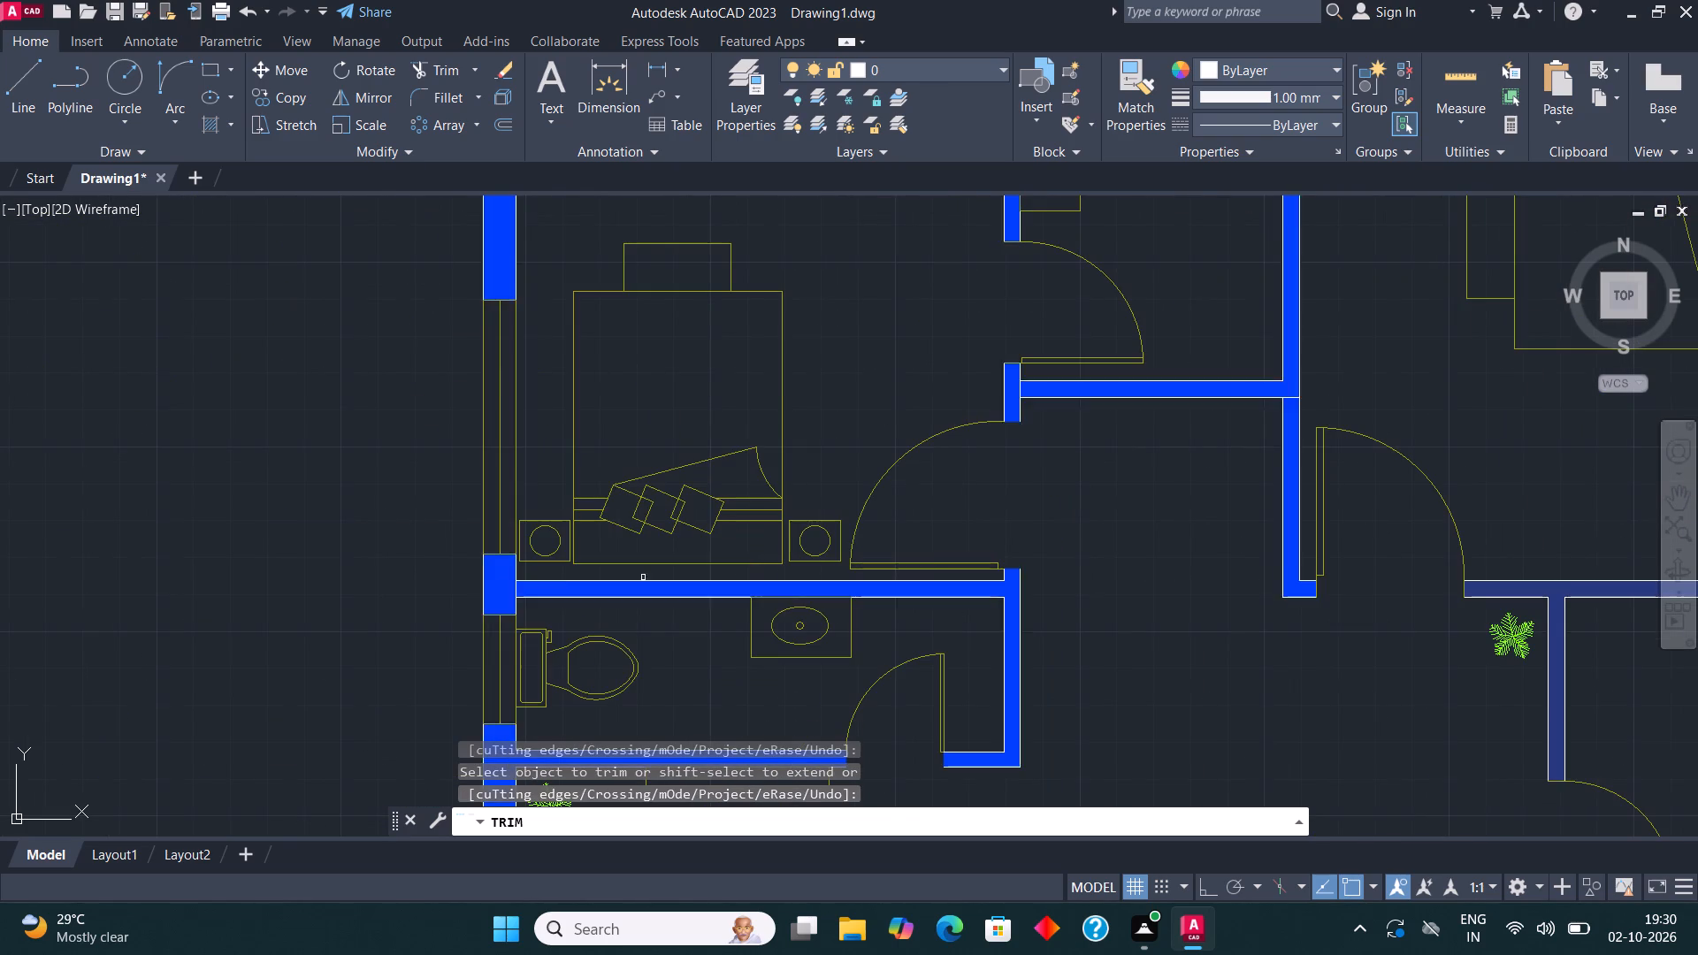
{"action": "scroll", "coordinate": [539, 609], "scroll_direction": "up", "scroll_amount": 4}
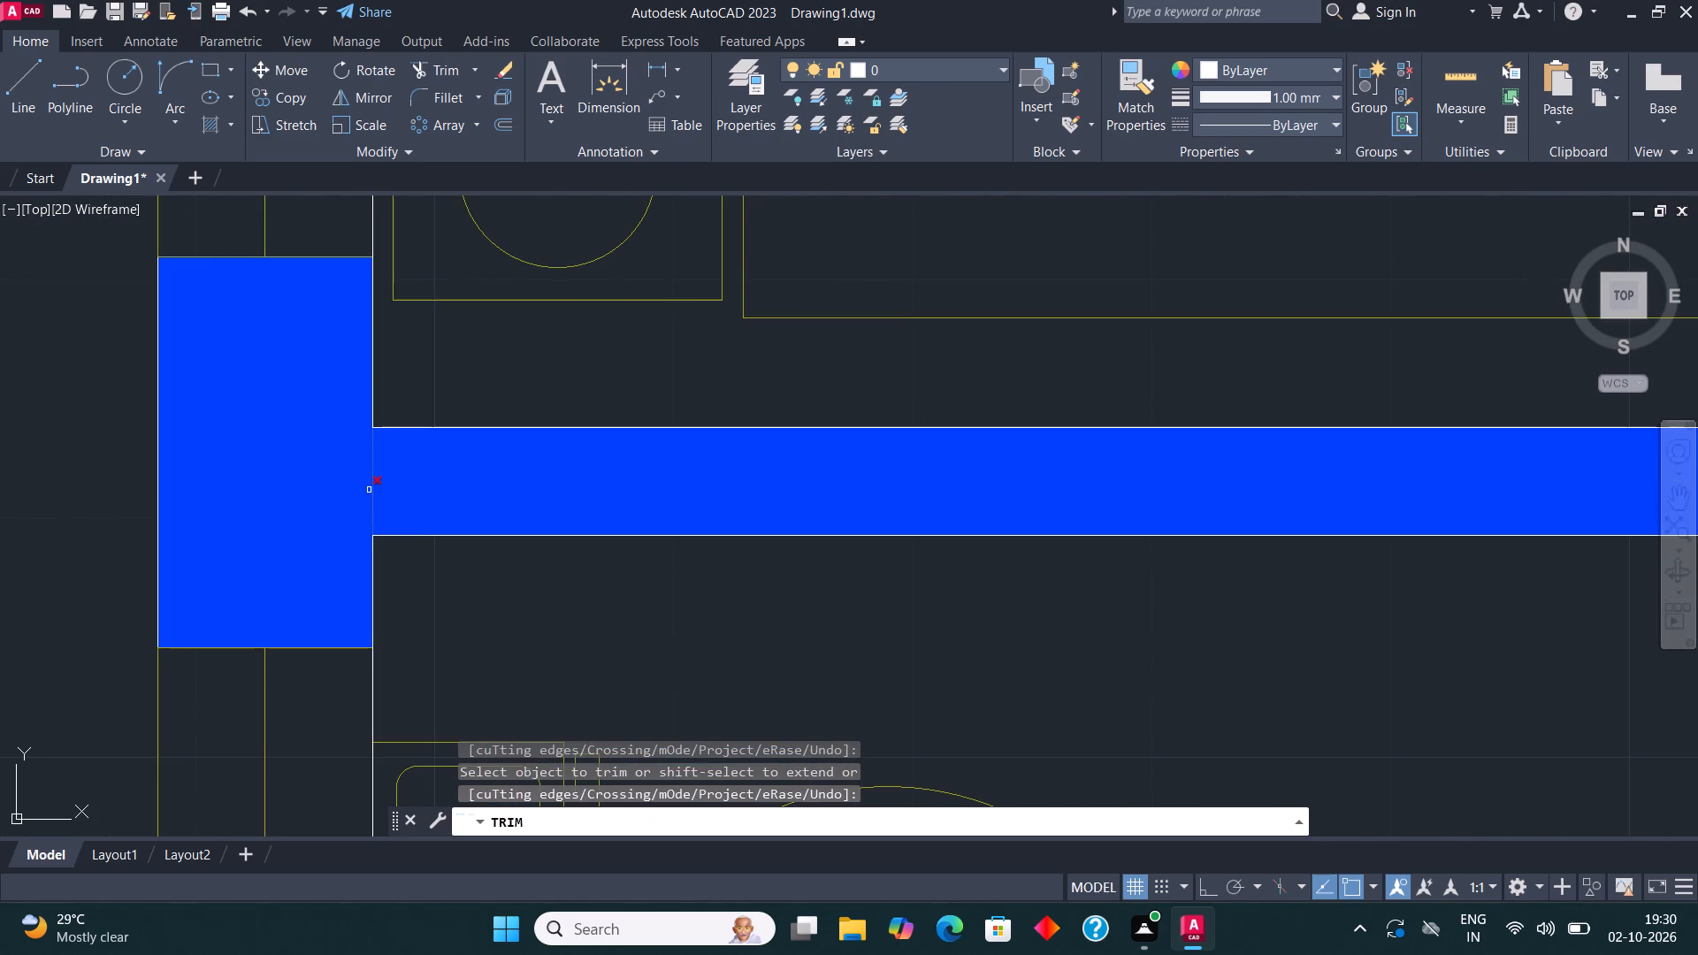
{"action": "left_click", "coordinate": [369, 492]}
{"action": "scroll", "coordinate": [615, 652], "scroll_direction": "down", "scroll_amount": 4}
{"action": "scroll", "coordinate": [720, 653], "scroll_direction": "down", "scroll_amount": 1}
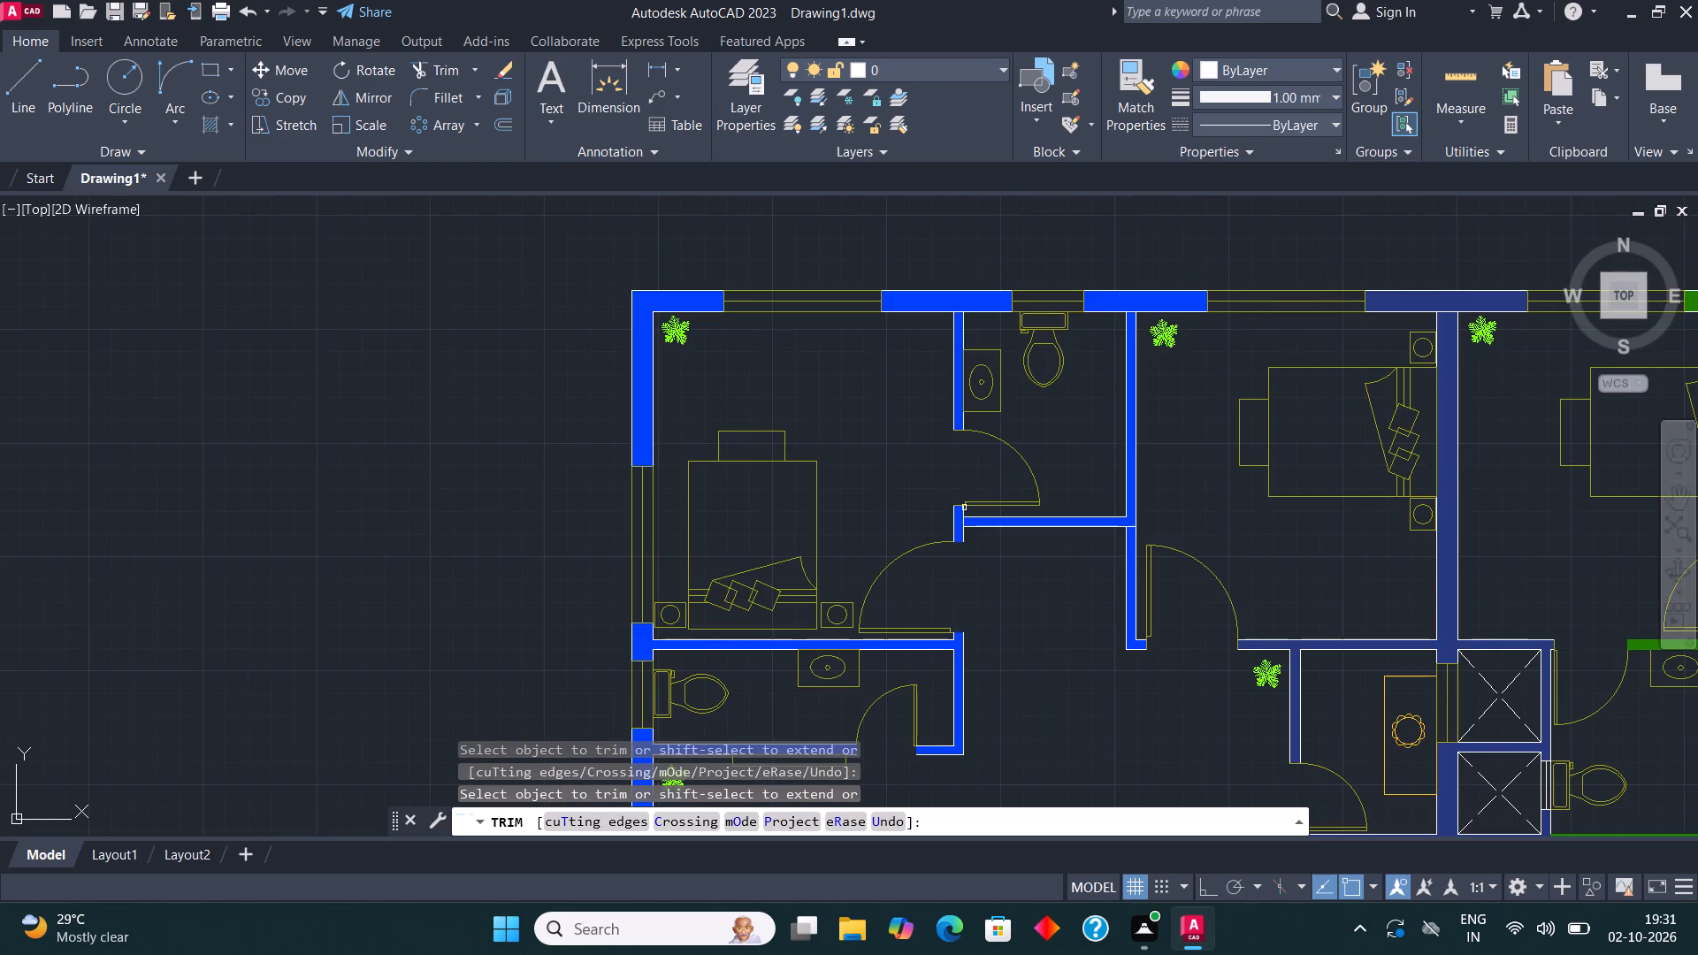
Trim the crossing lines at both ends of the wall below the left unit's rear toilet.
{"action": "scroll", "coordinate": [989, 502], "scroll_direction": "up", "scroll_amount": 4}
{"action": "left_click", "coordinate": [803, 615]}
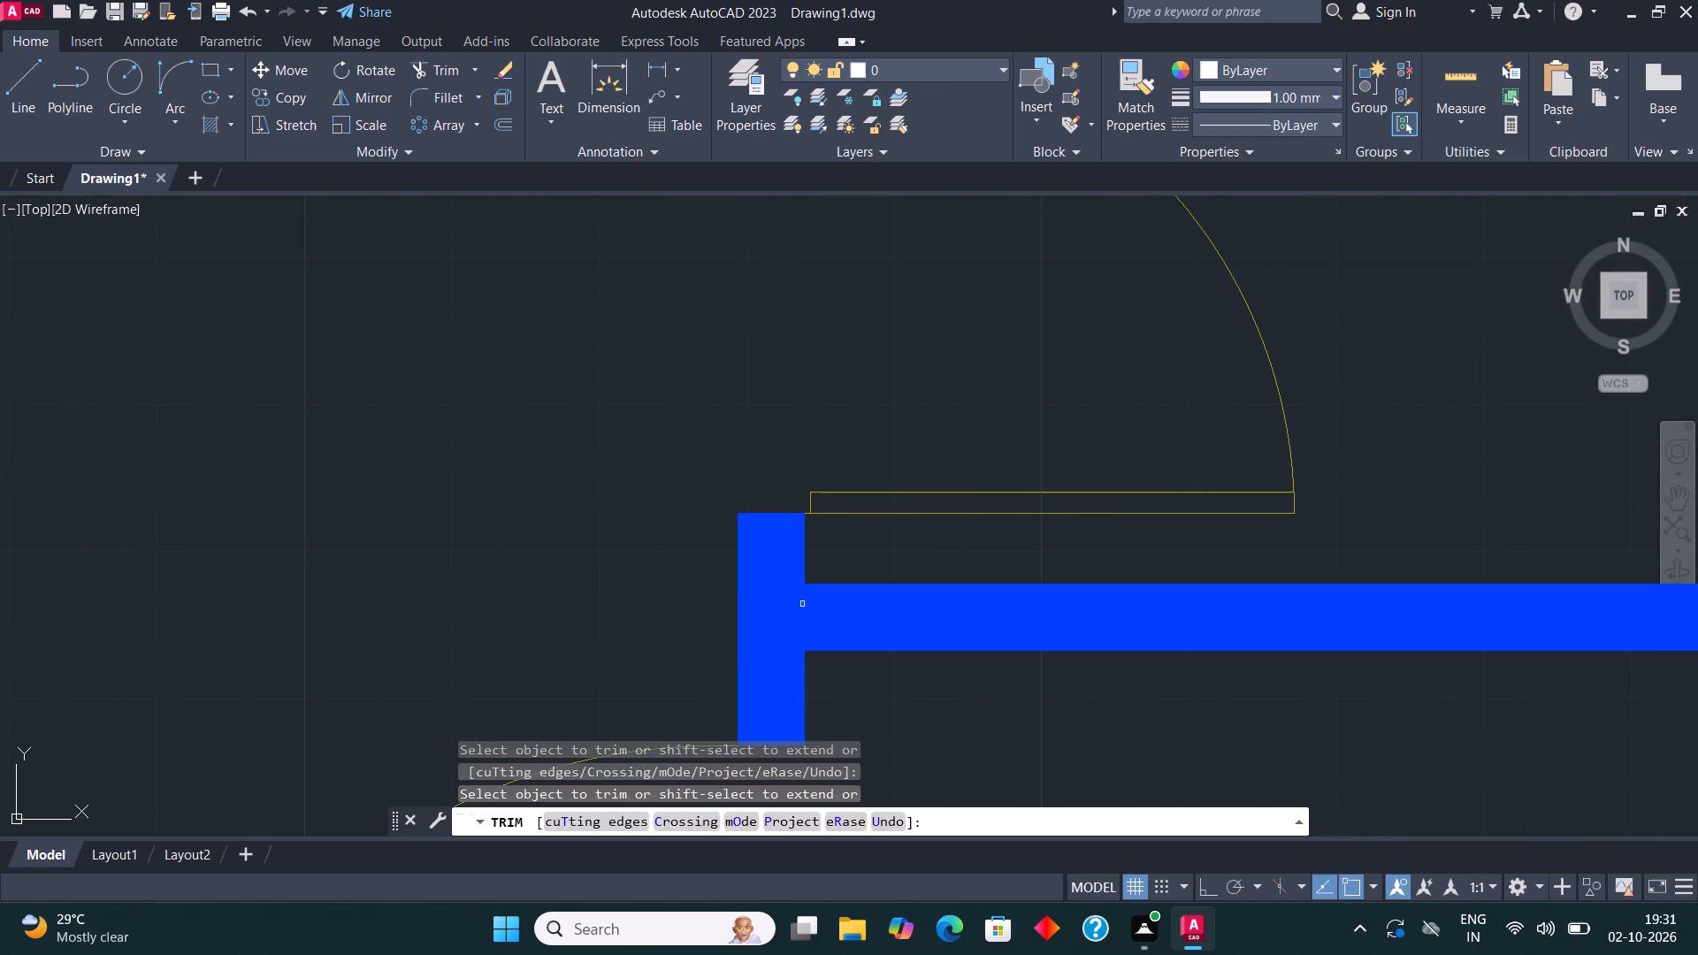
{"action": "scroll", "coordinate": [721, 500], "scroll_direction": "down", "scroll_amount": 3}
{"action": "scroll", "coordinate": [1000, 541], "scroll_direction": "up", "scroll_amount": 4}
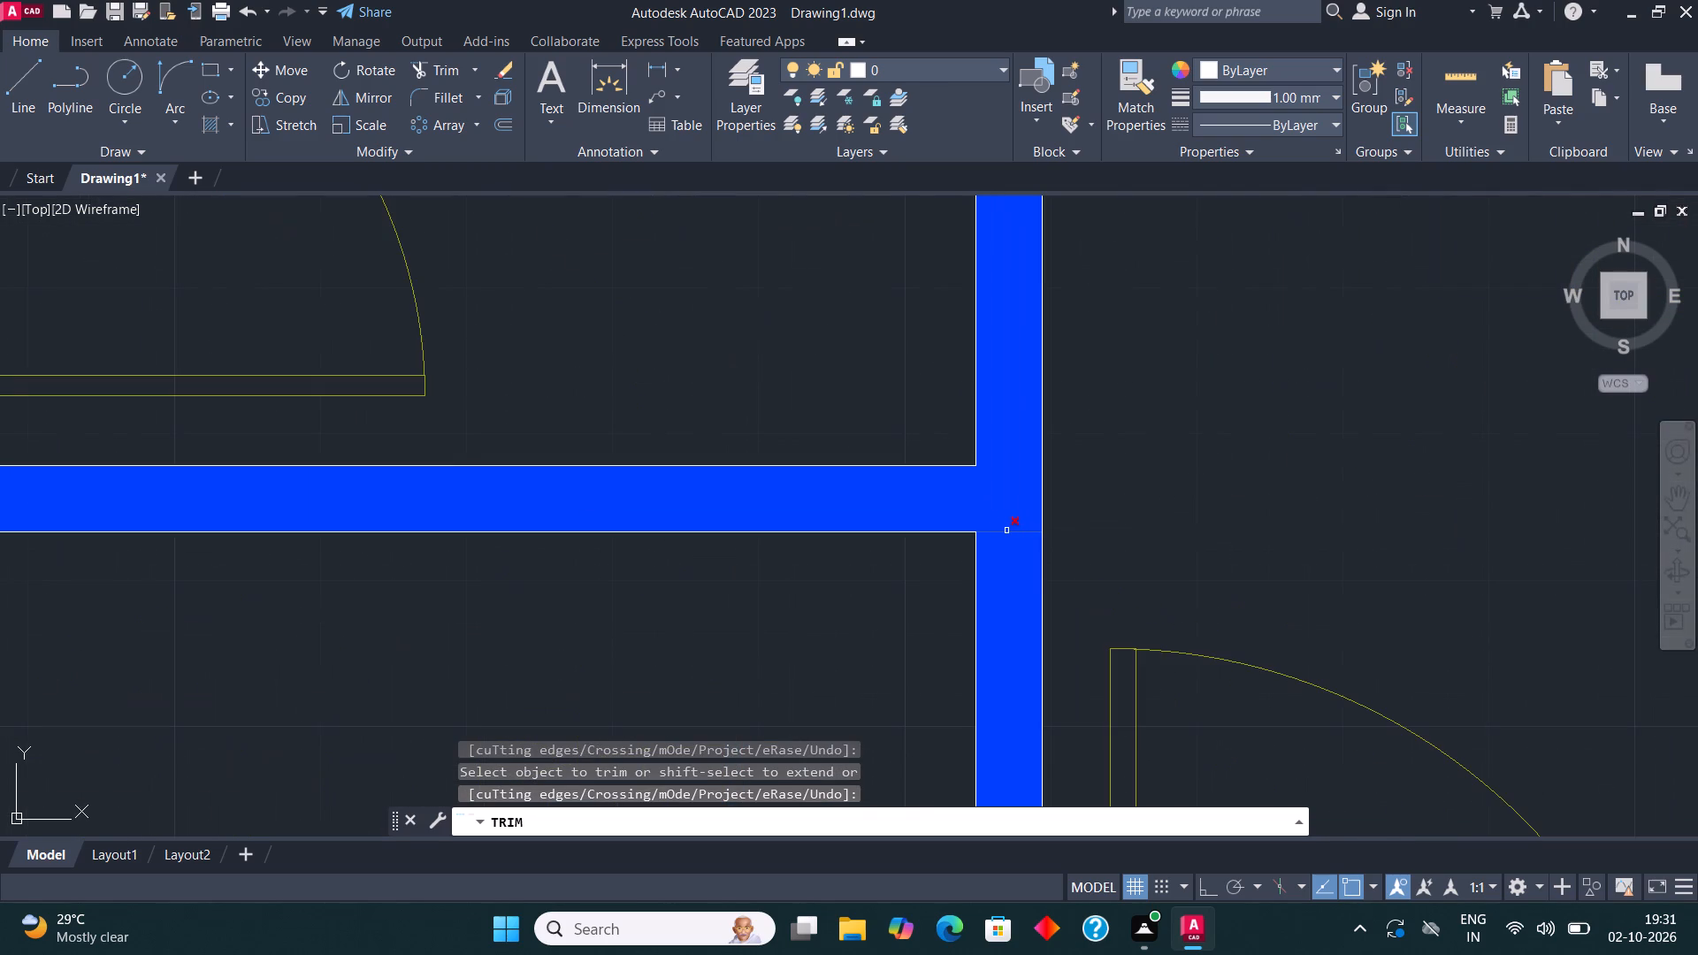
{"action": "left_click", "coordinate": [1007, 531]}
{"action": "scroll", "coordinate": [977, 630], "scroll_direction": "down", "scroll_amount": 4}
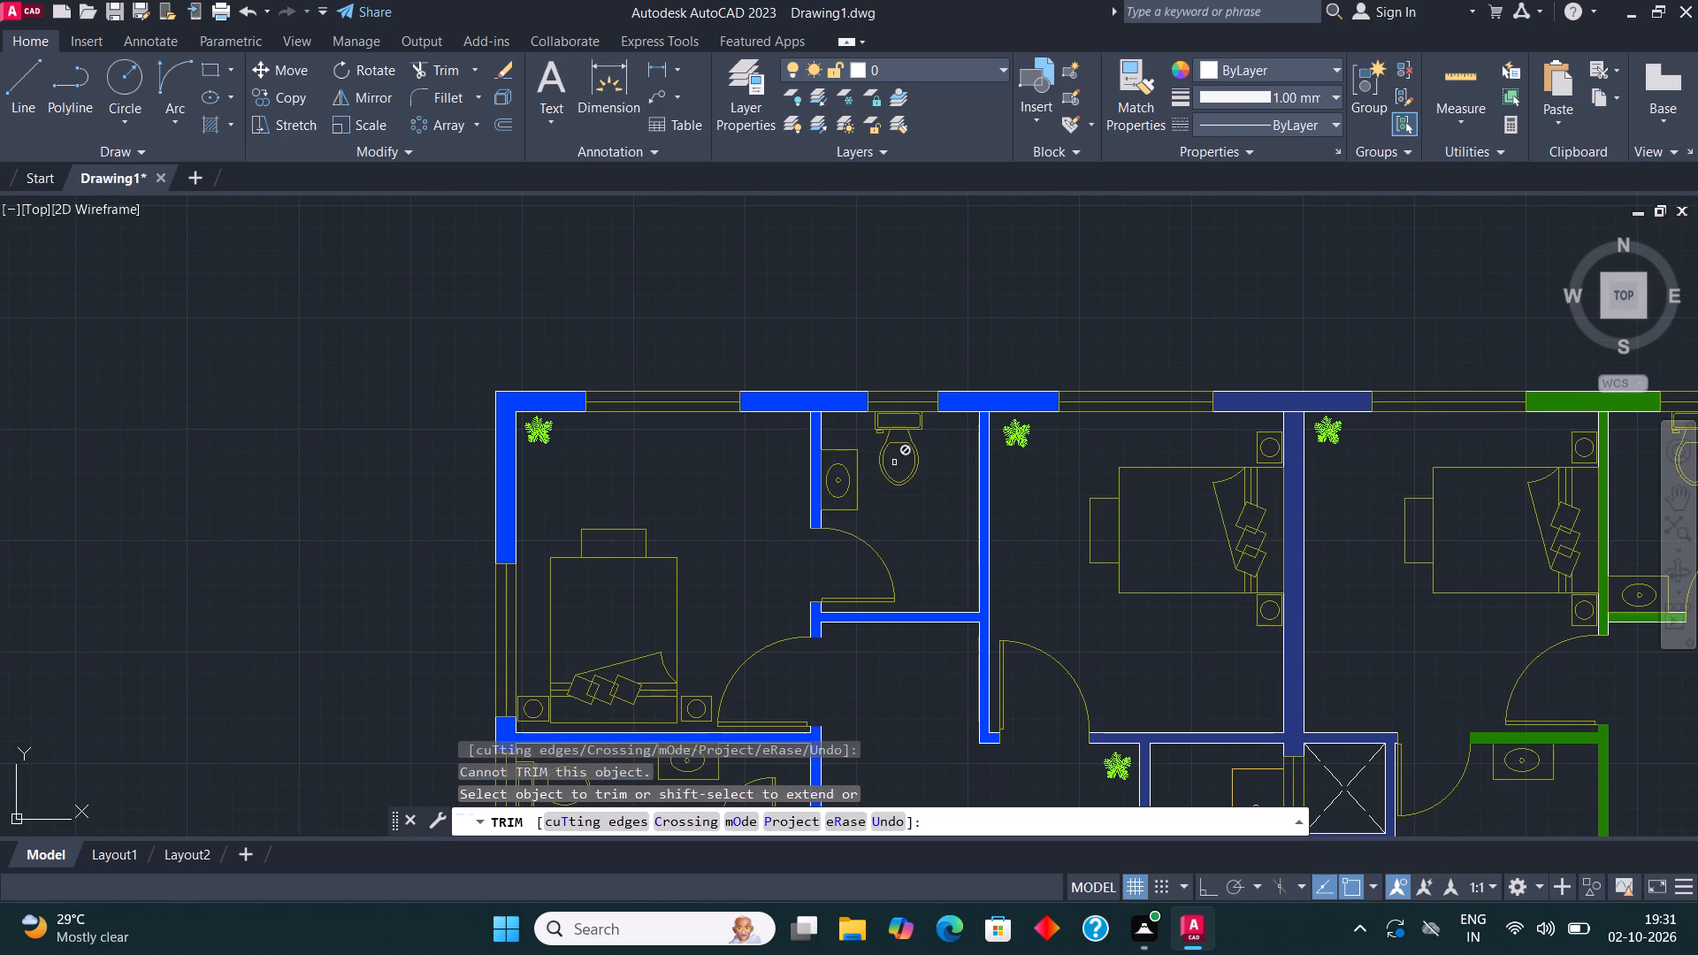
Trim the rear outer wall's inner line where the rear toilet's washbasin-side wall joins it.
{"action": "scroll", "coordinate": [819, 391], "scroll_direction": "up", "scroll_amount": 3}
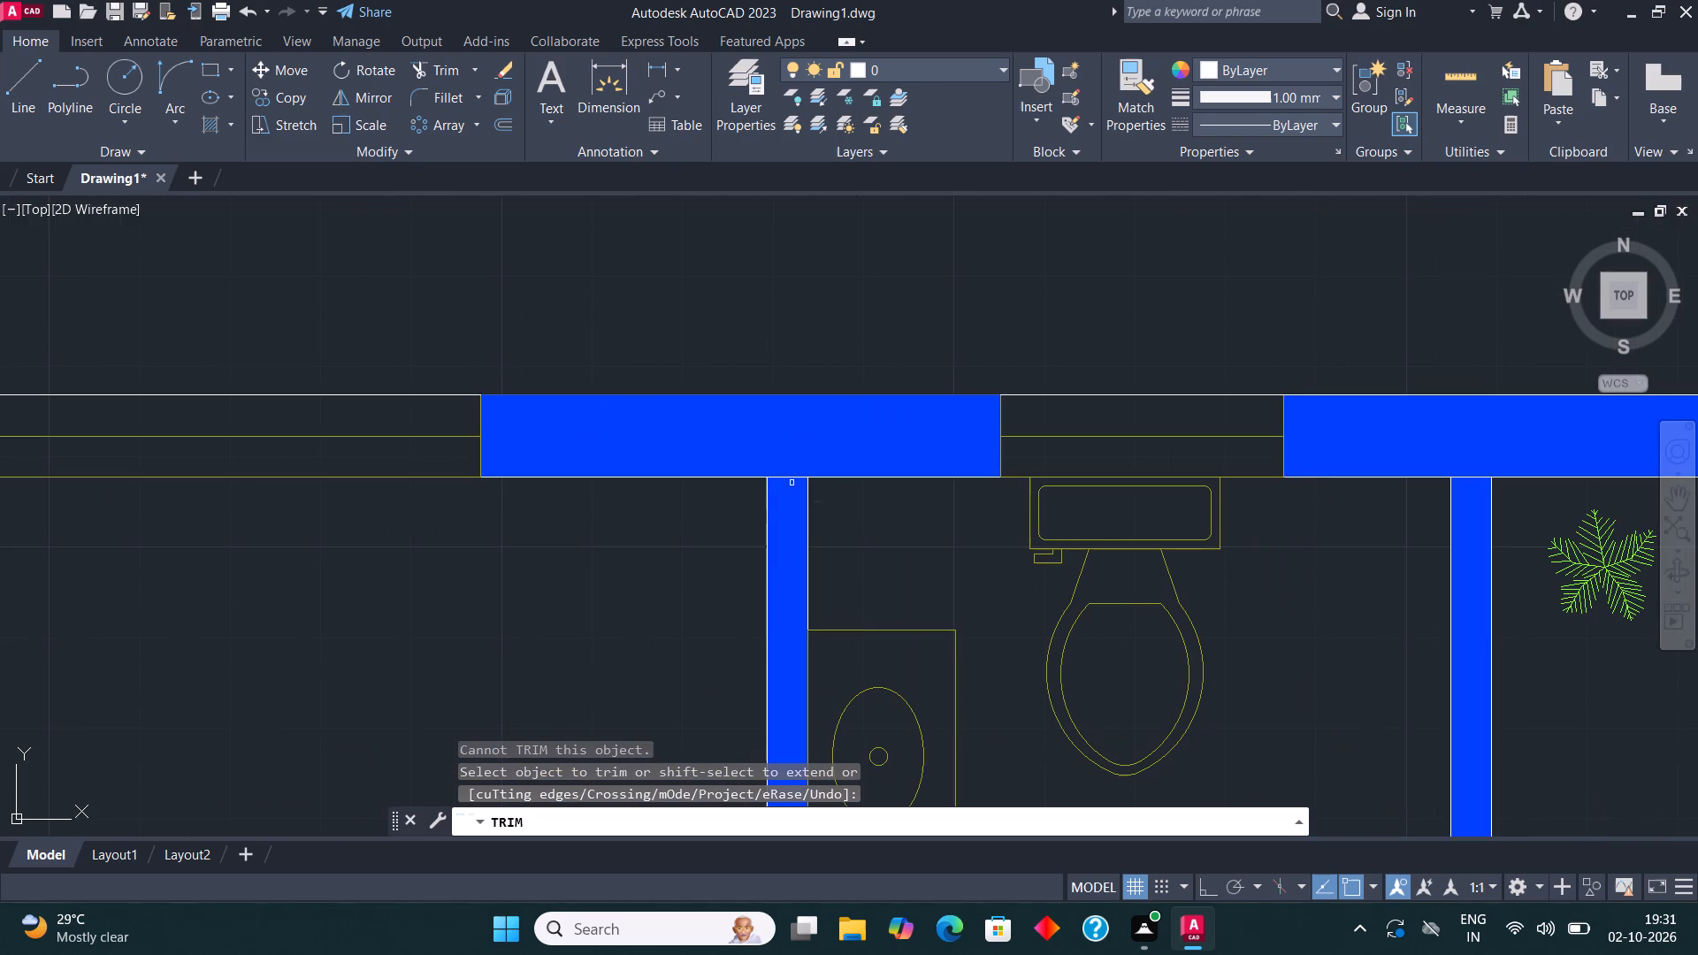
{"action": "left_click", "coordinate": [792, 477]}
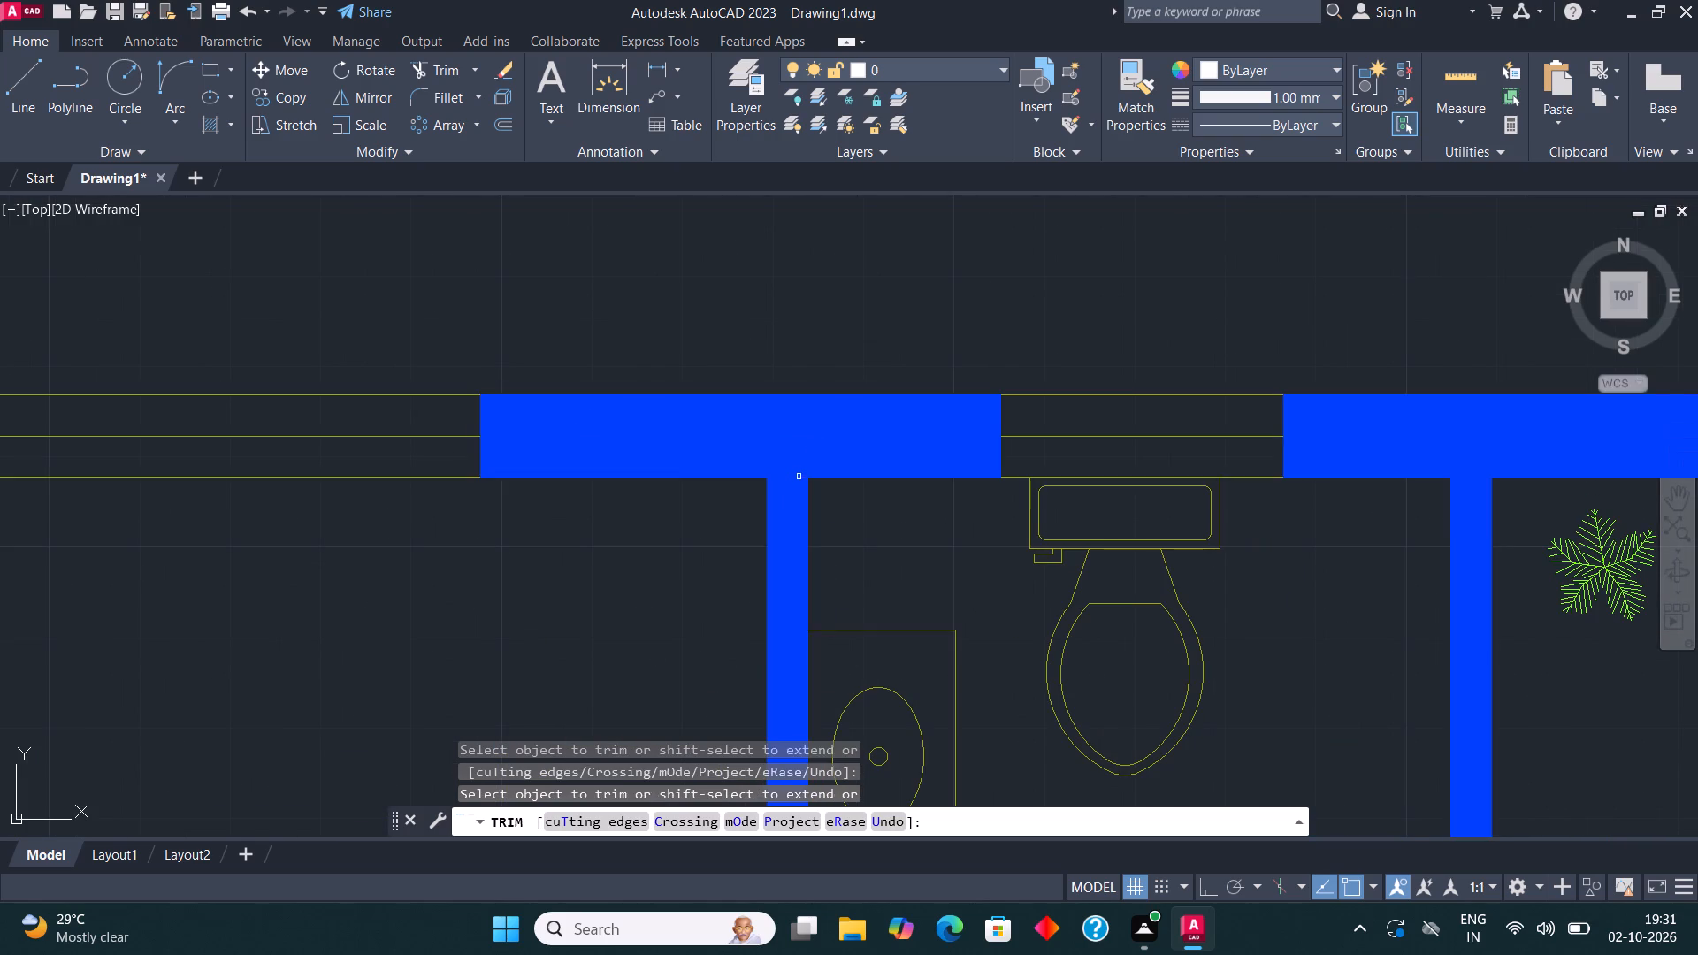
Trim the rear outer wall's inner line where the left unit's second rear toilet wall and the central party wall join it.
{"action": "scroll", "coordinate": [847, 474], "scroll_direction": "down", "scroll_amount": 3}
{"action": "scroll", "coordinate": [995, 477], "scroll_direction": "up", "scroll_amount": 4}
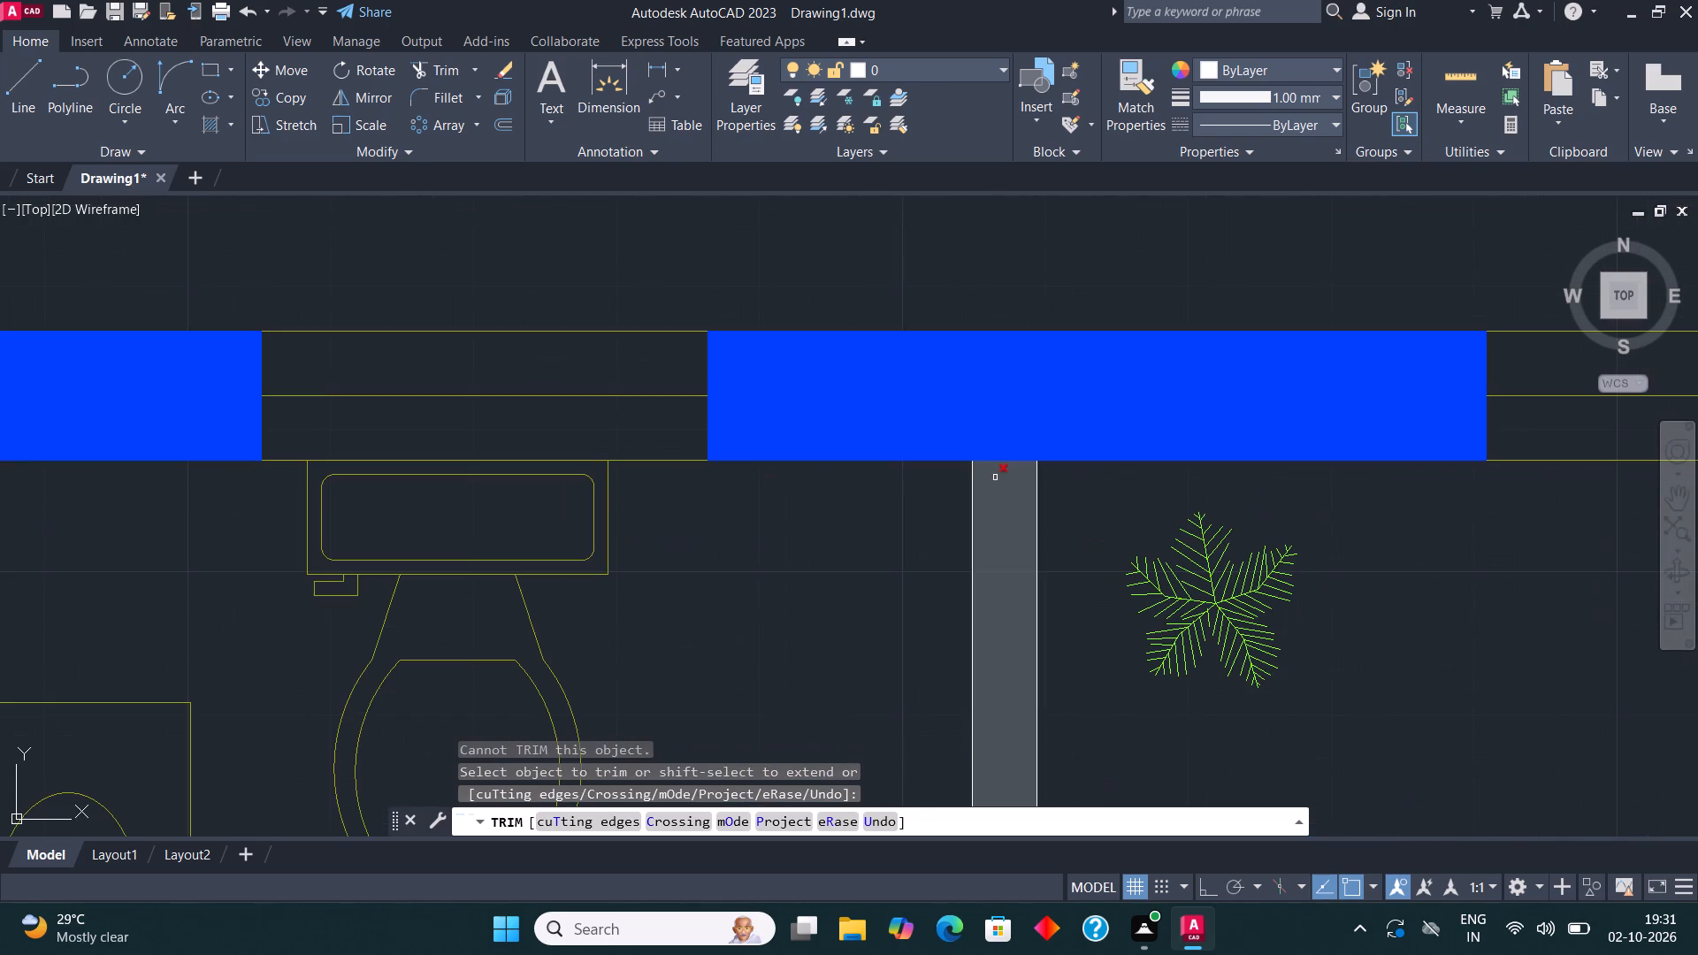
{"action": "left_click", "coordinate": [1005, 461]}
{"action": "scroll", "coordinate": [795, 500], "scroll_direction": "down", "scroll_amount": 3}
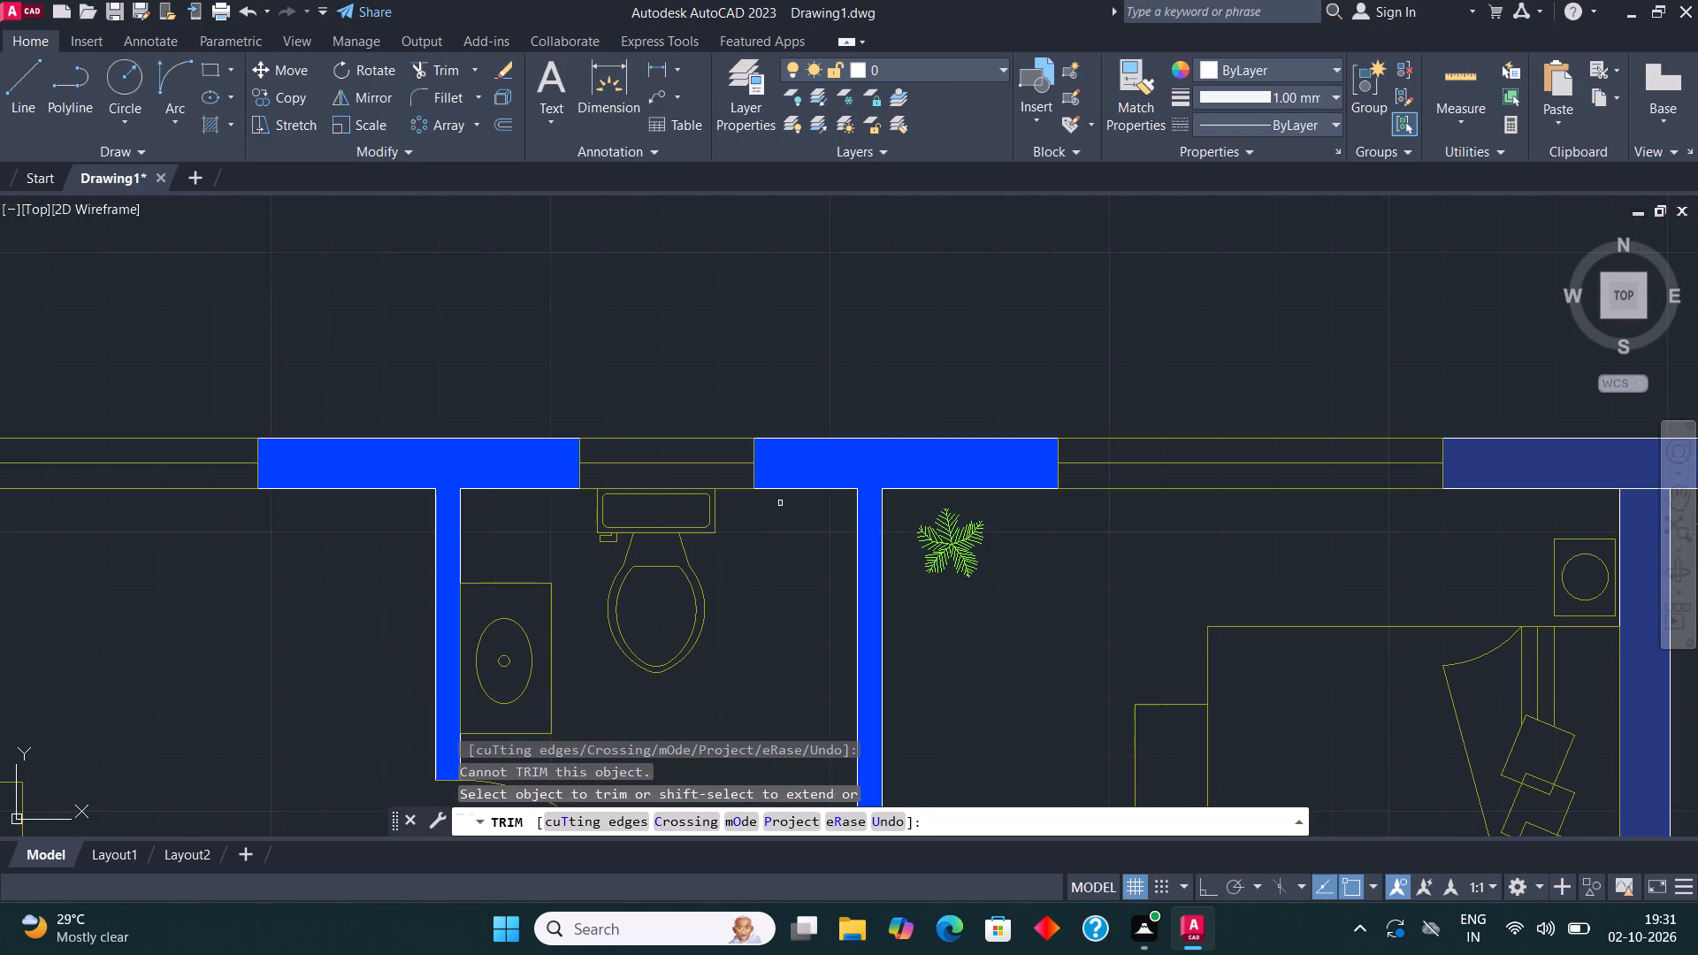
{"action": "scroll", "coordinate": [774, 511], "scroll_direction": "down", "scroll_amount": 2}
{"action": "scroll", "coordinate": [1092, 486], "scroll_direction": "up", "scroll_amount": 3}
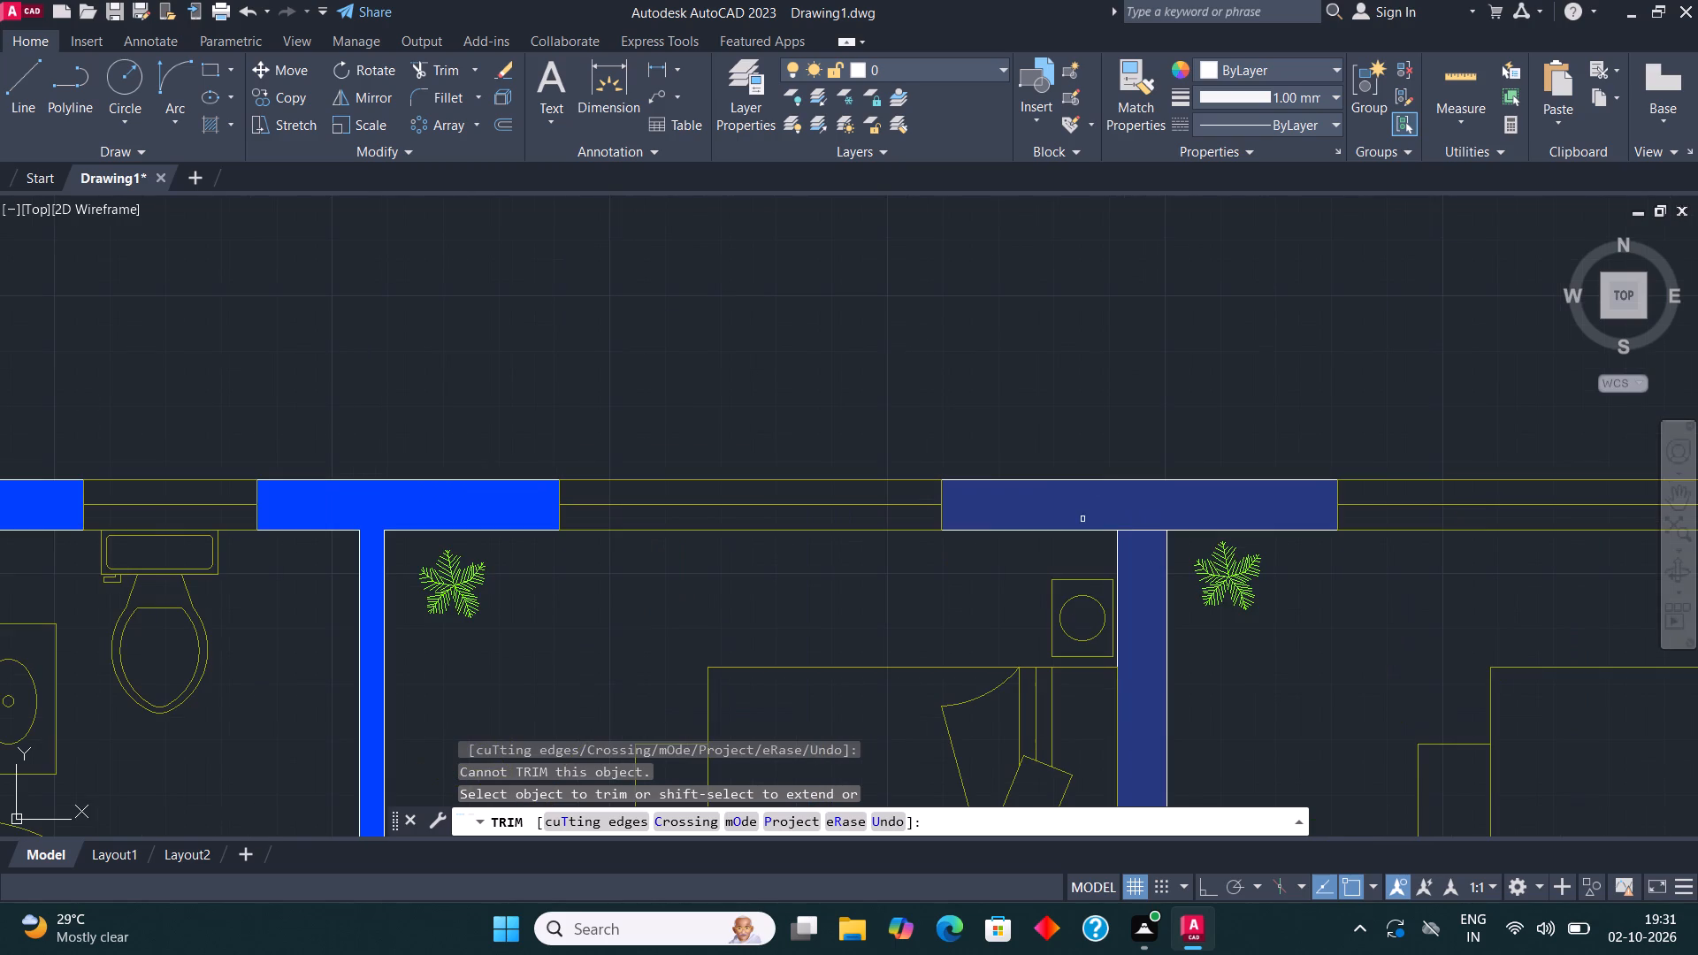
{"action": "left_click", "coordinate": [1143, 532]}
Trim the right unit's garage side wall line where the toilet's lower wall and the entrance door wall join it.
{"action": "scroll", "coordinate": [898, 424], "scroll_direction": "down", "scroll_amount": 3}
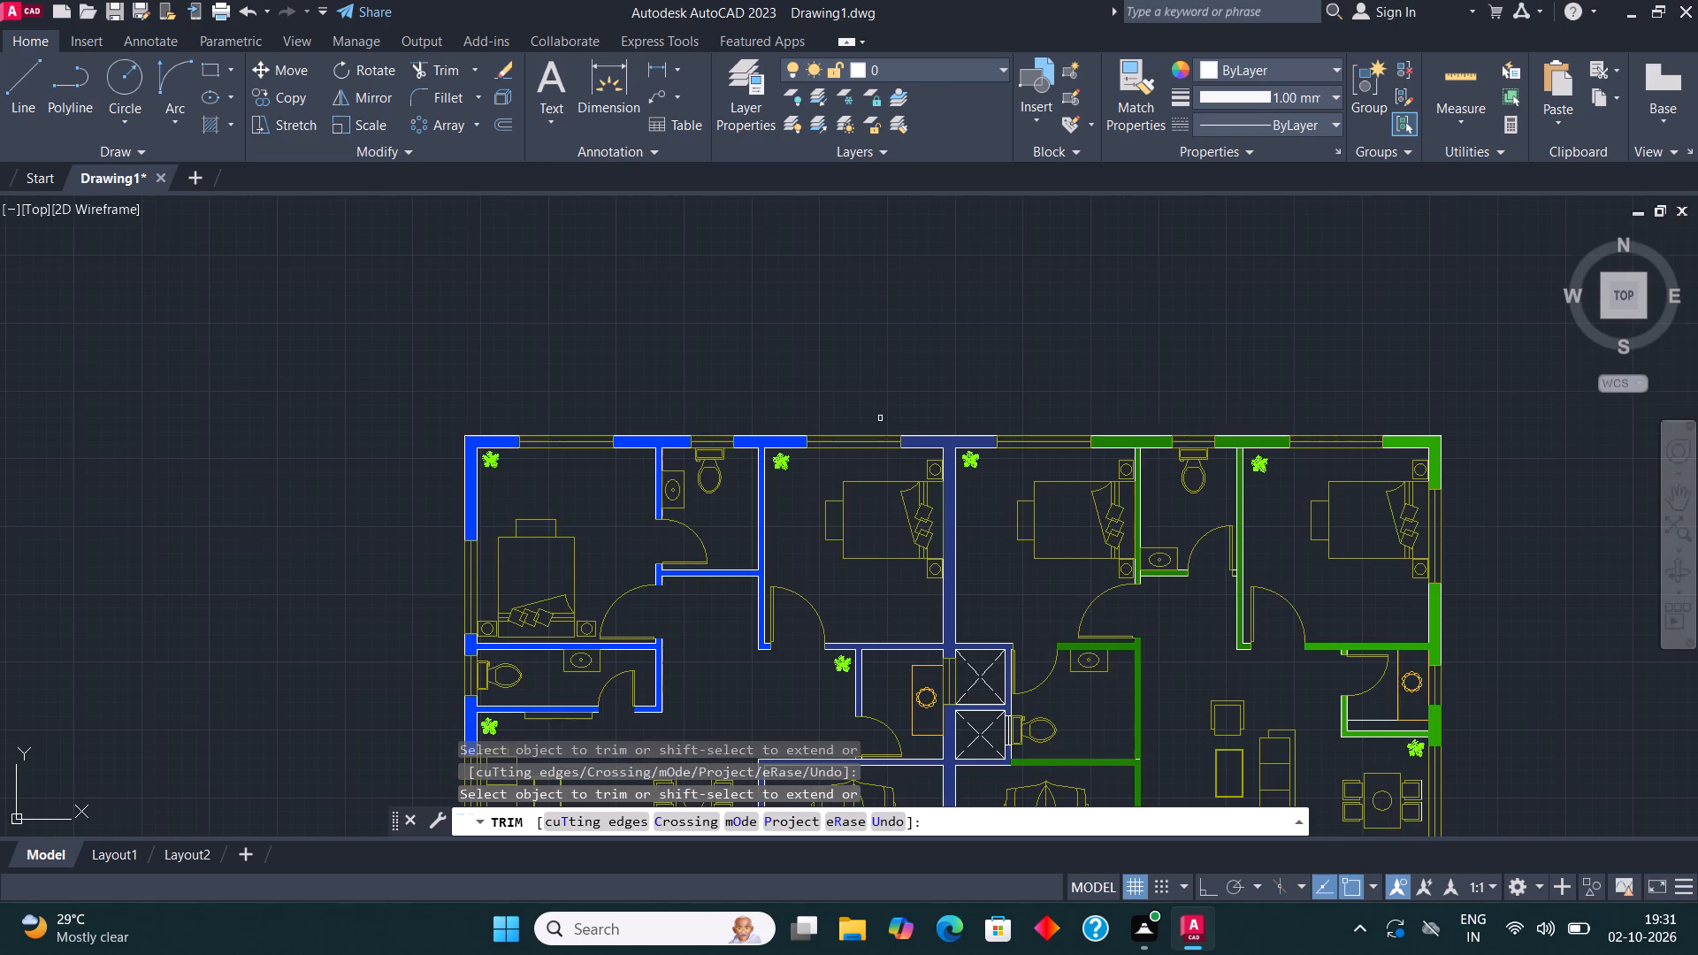
{"action": "scroll", "coordinate": [924, 763], "scroll_direction": "up", "scroll_amount": 3}
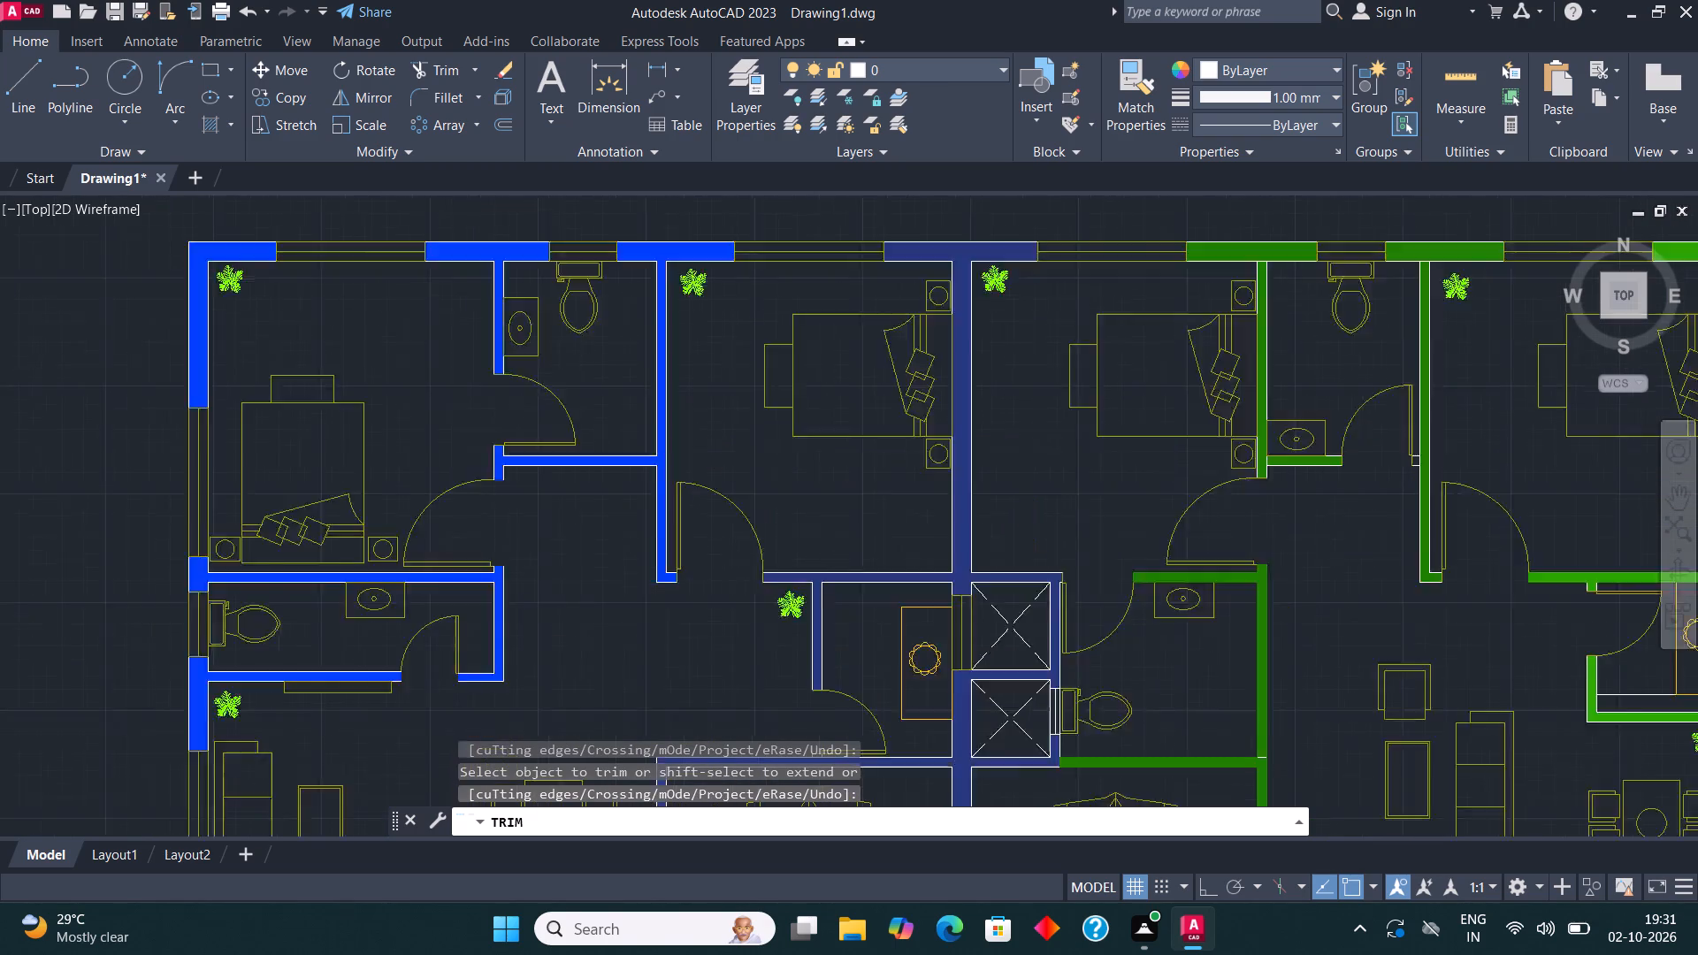
{"action": "scroll", "coordinate": [924, 763], "scroll_direction": "up", "scroll_amount": 1}
{"action": "scroll", "coordinate": [834, 431], "scroll_direction": "down", "scroll_amount": 4}
{"action": "scroll", "coordinate": [965, 560], "scroll_direction": "up", "scroll_amount": 3}
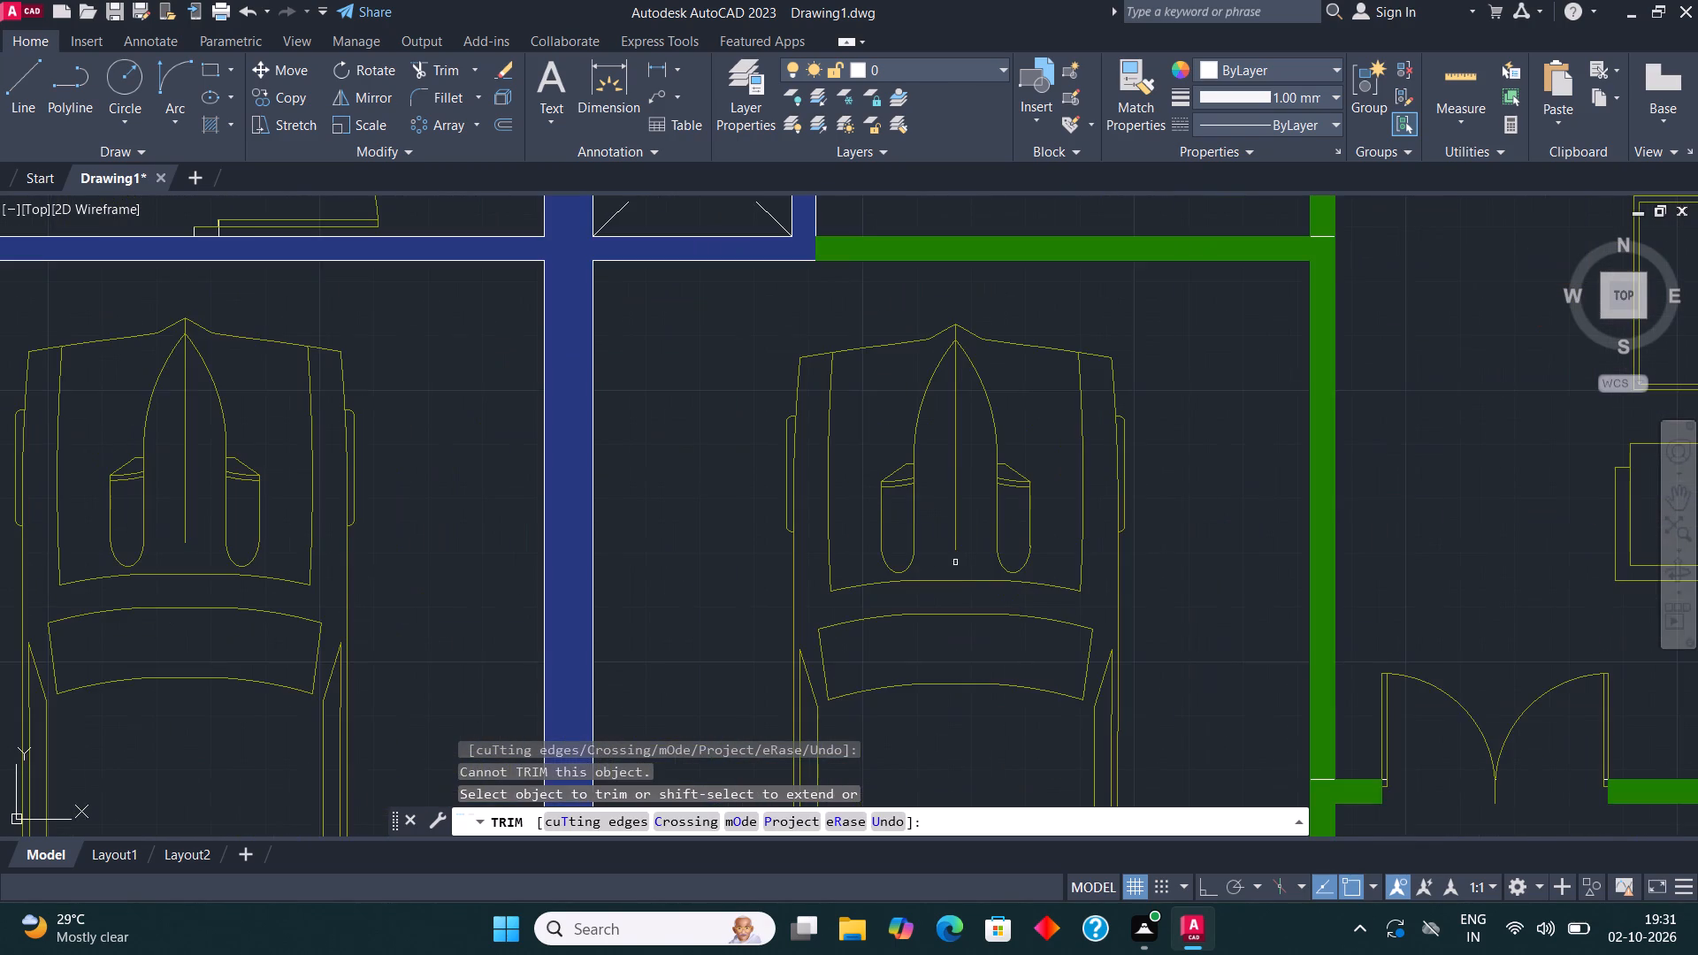
{"action": "scroll", "coordinate": [887, 561], "scroll_direction": "down", "scroll_amount": 2}
{"action": "scroll", "coordinate": [1094, 417], "scroll_direction": "up", "scroll_amount": 2}
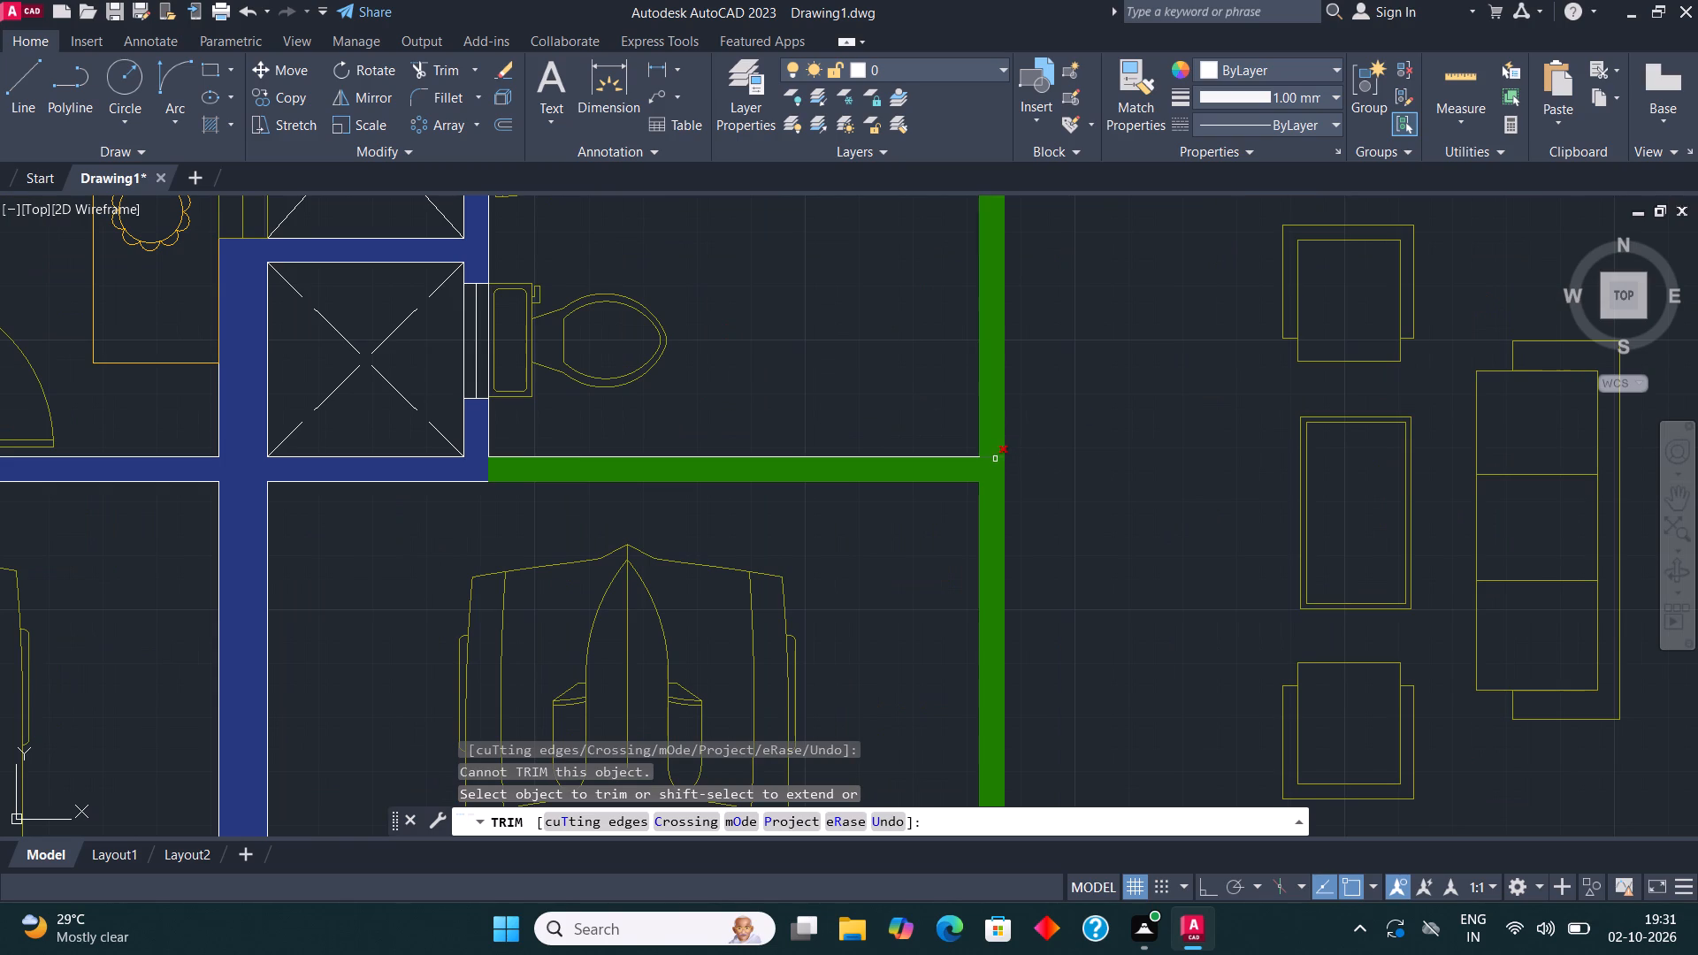
{"action": "left_click", "coordinate": [992, 460]}
{"action": "scroll", "coordinate": [1011, 378], "scroll_direction": "down", "scroll_amount": 2}
{"action": "scroll", "coordinate": [992, 639], "scroll_direction": "up", "scroll_amount": 1}
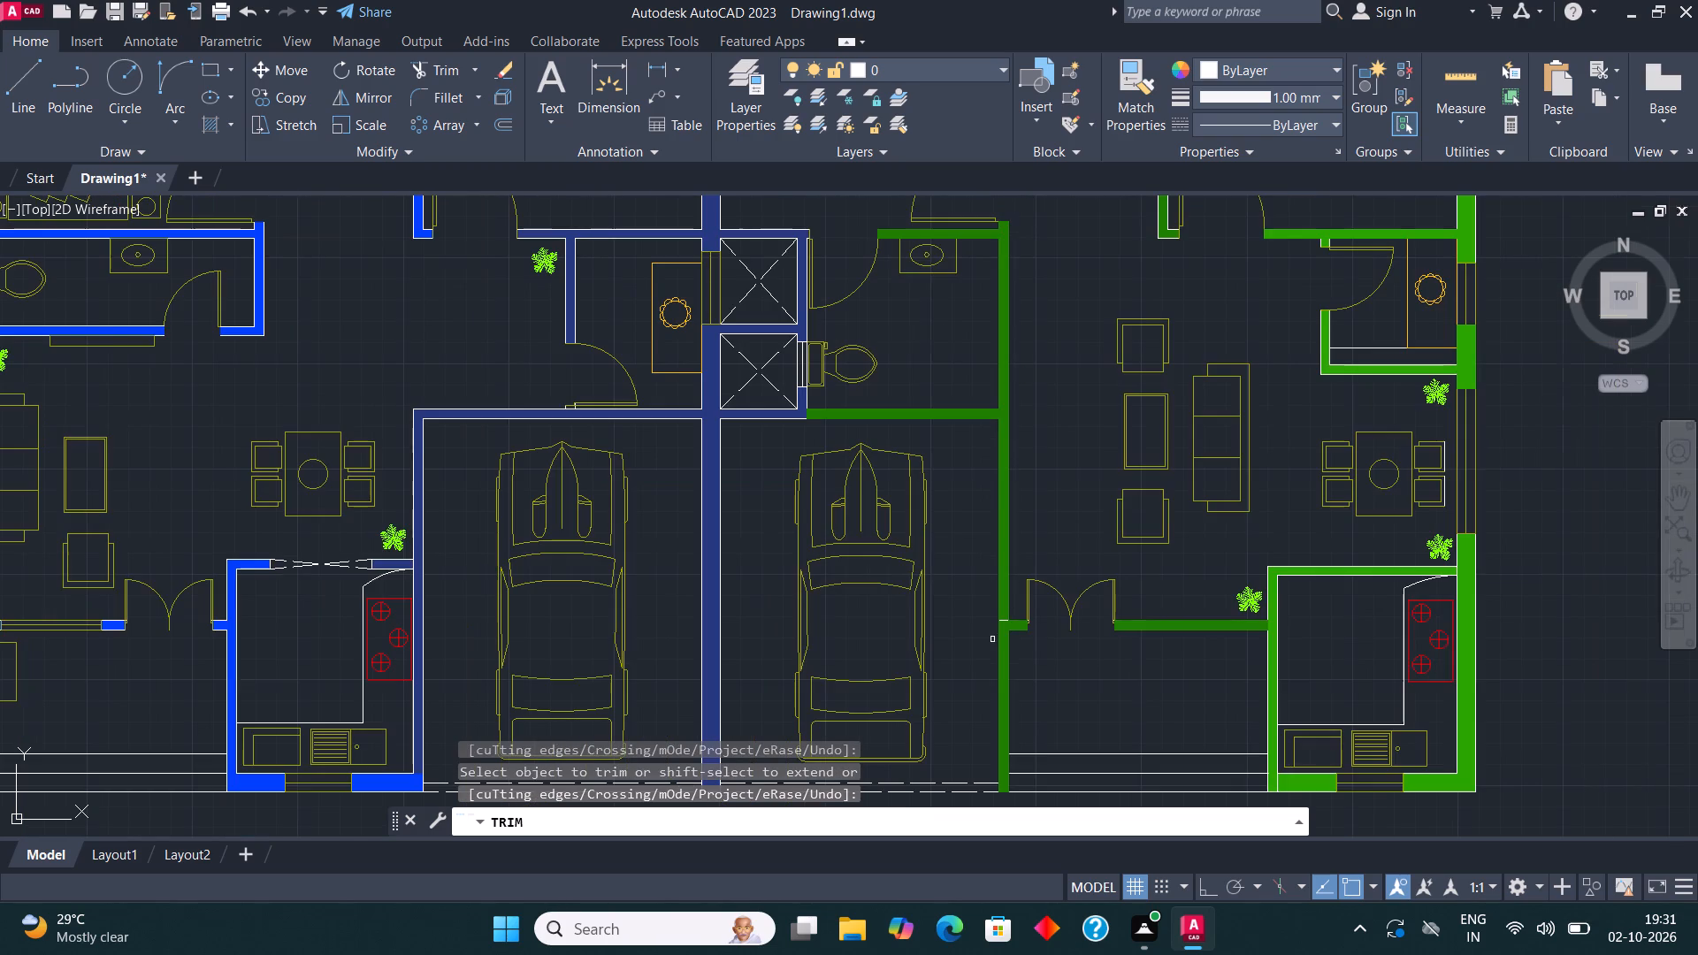
{"action": "scroll", "coordinate": [992, 639], "scroll_direction": "up", "scroll_amount": 2}
{"action": "left_click", "coordinate": [1021, 562]}
Trim the crossing lines at the right unit's kitchen, at its front corner by the entrance steps and its upper outer-wall junction.
{"action": "scroll", "coordinate": [1038, 315], "scroll_direction": "down", "scroll_amount": 2}
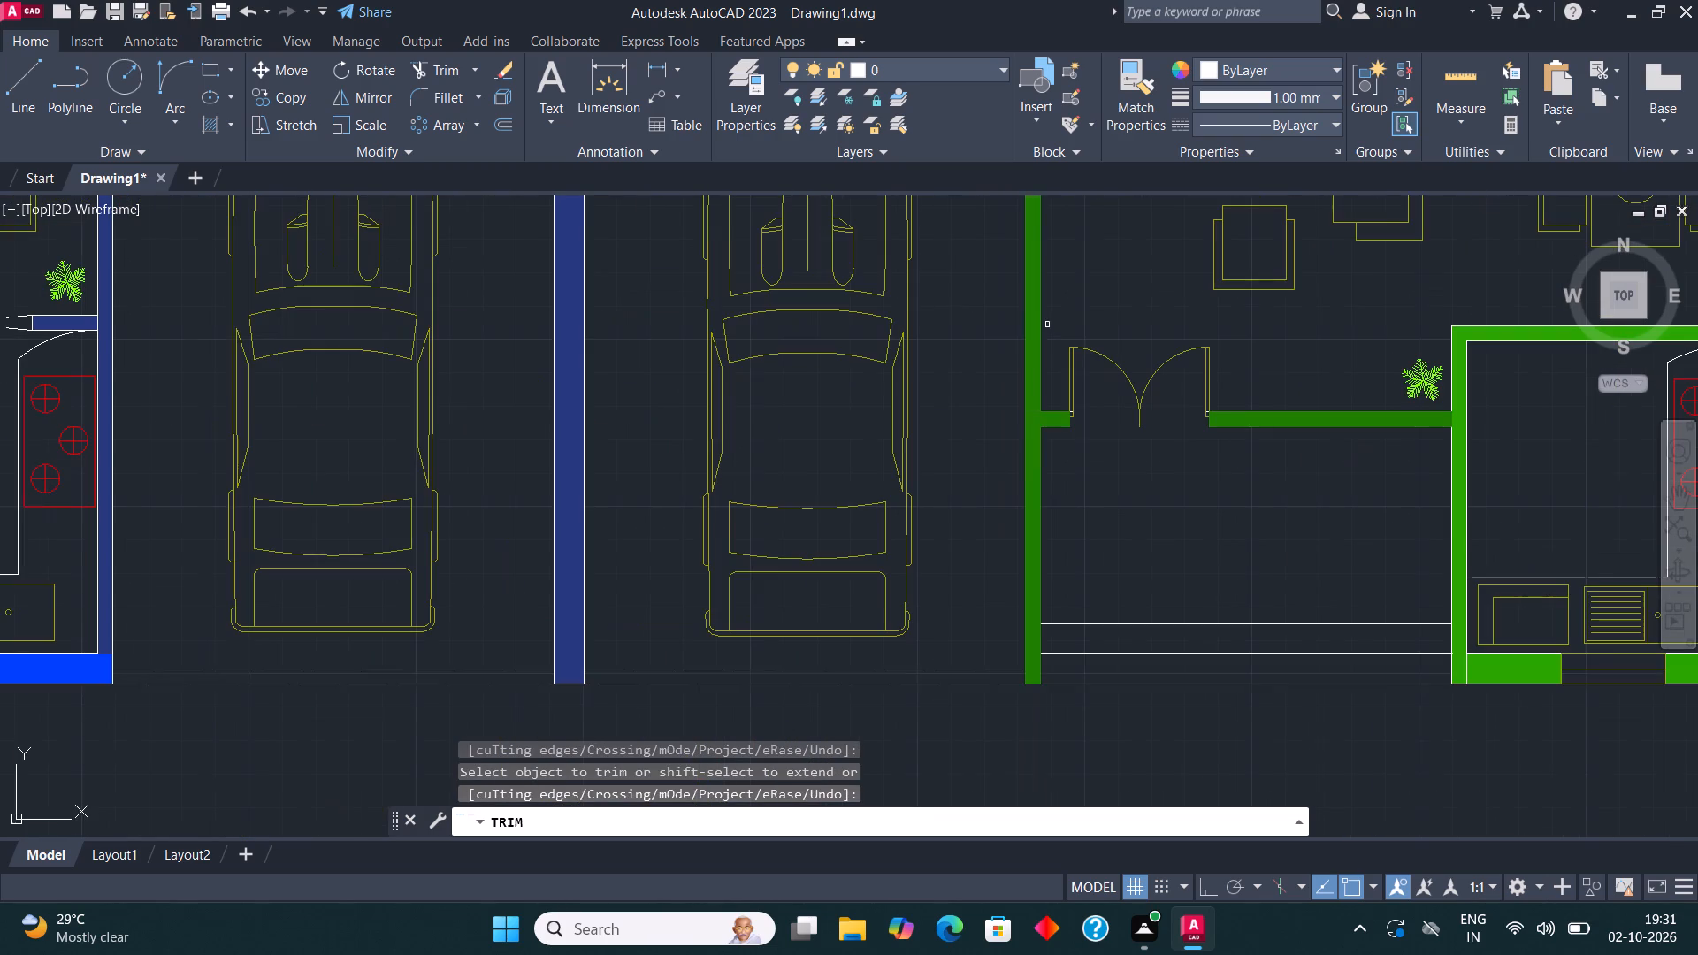
{"action": "middle_click_drag", "start_coordinate": [1151, 501], "coordinate": [723, 513]}
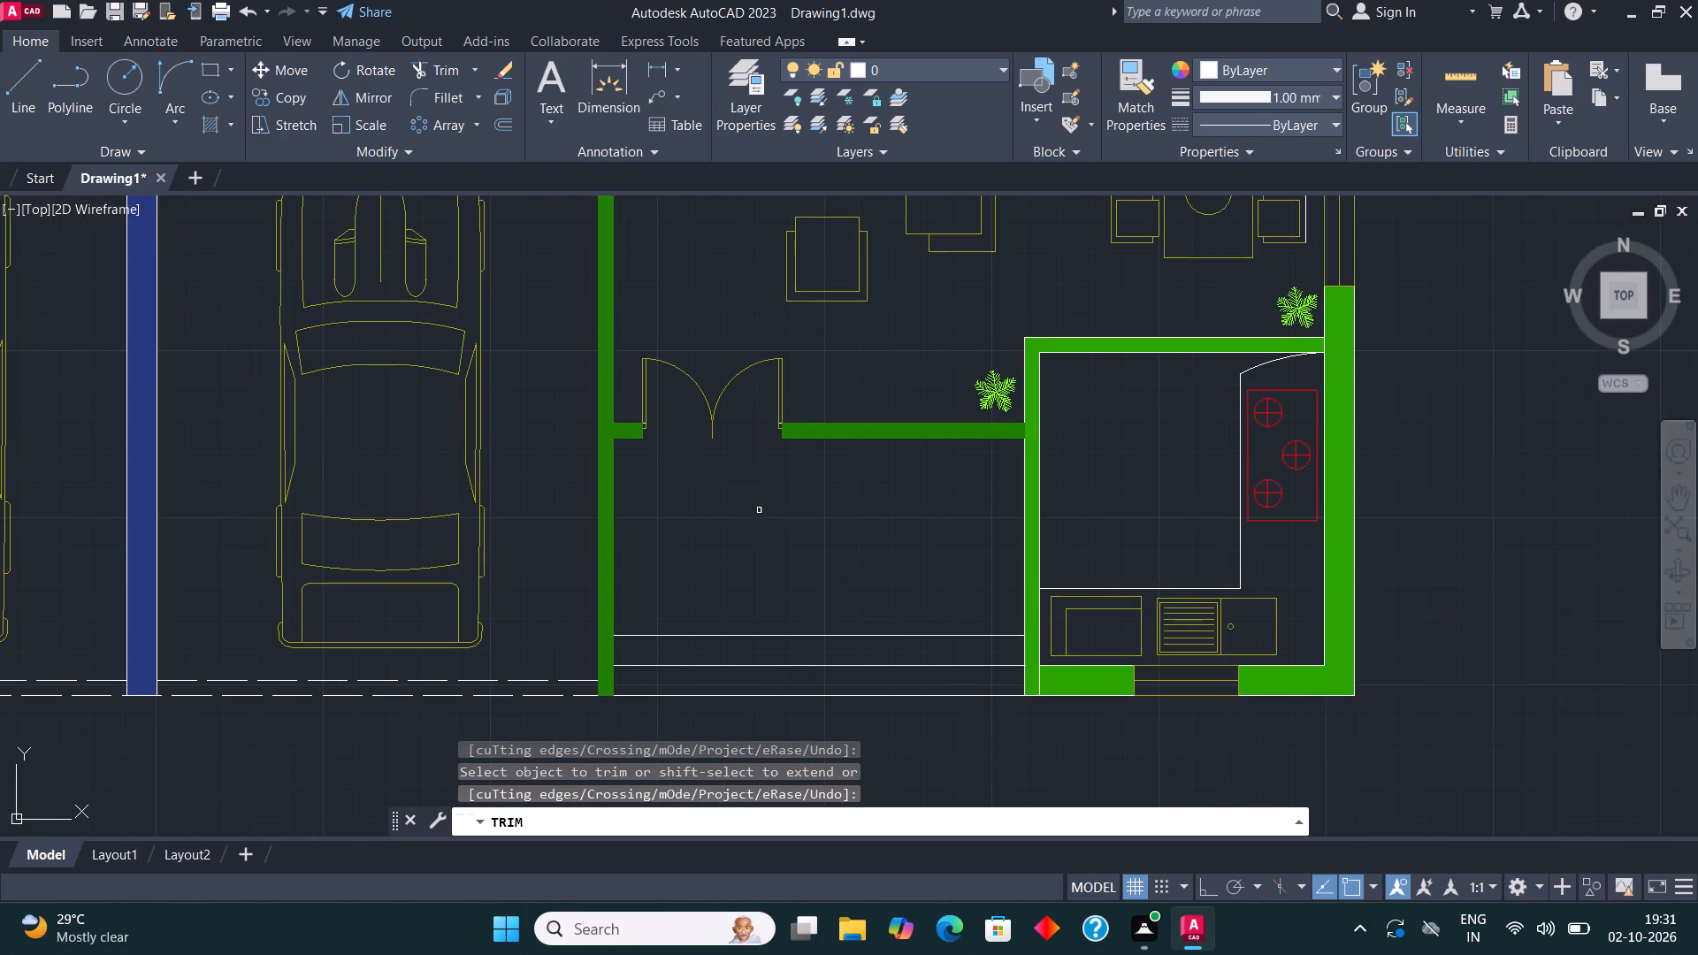
{"action": "left_click", "coordinate": [1037, 685]}
{"action": "scroll", "coordinate": [1106, 762], "scroll_direction": "down", "scroll_amount": 1}
{"action": "scroll", "coordinate": [1249, 506], "scroll_direction": "up", "scroll_amount": 3}
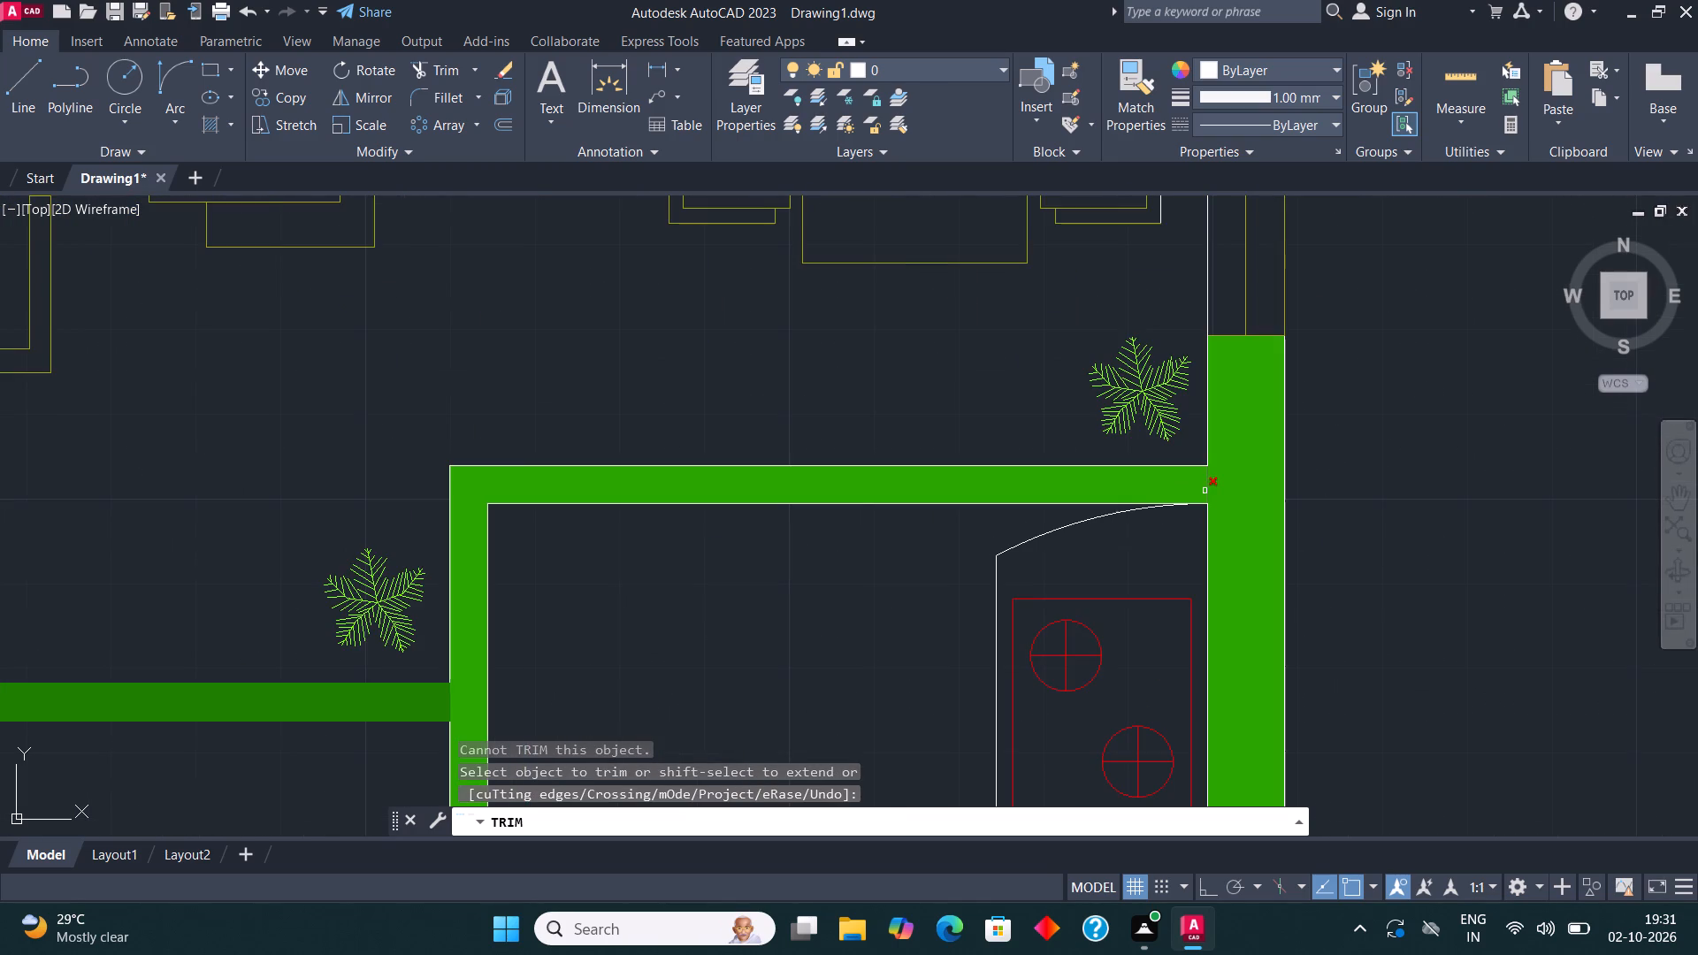
{"action": "left_click", "coordinate": [1207, 492]}
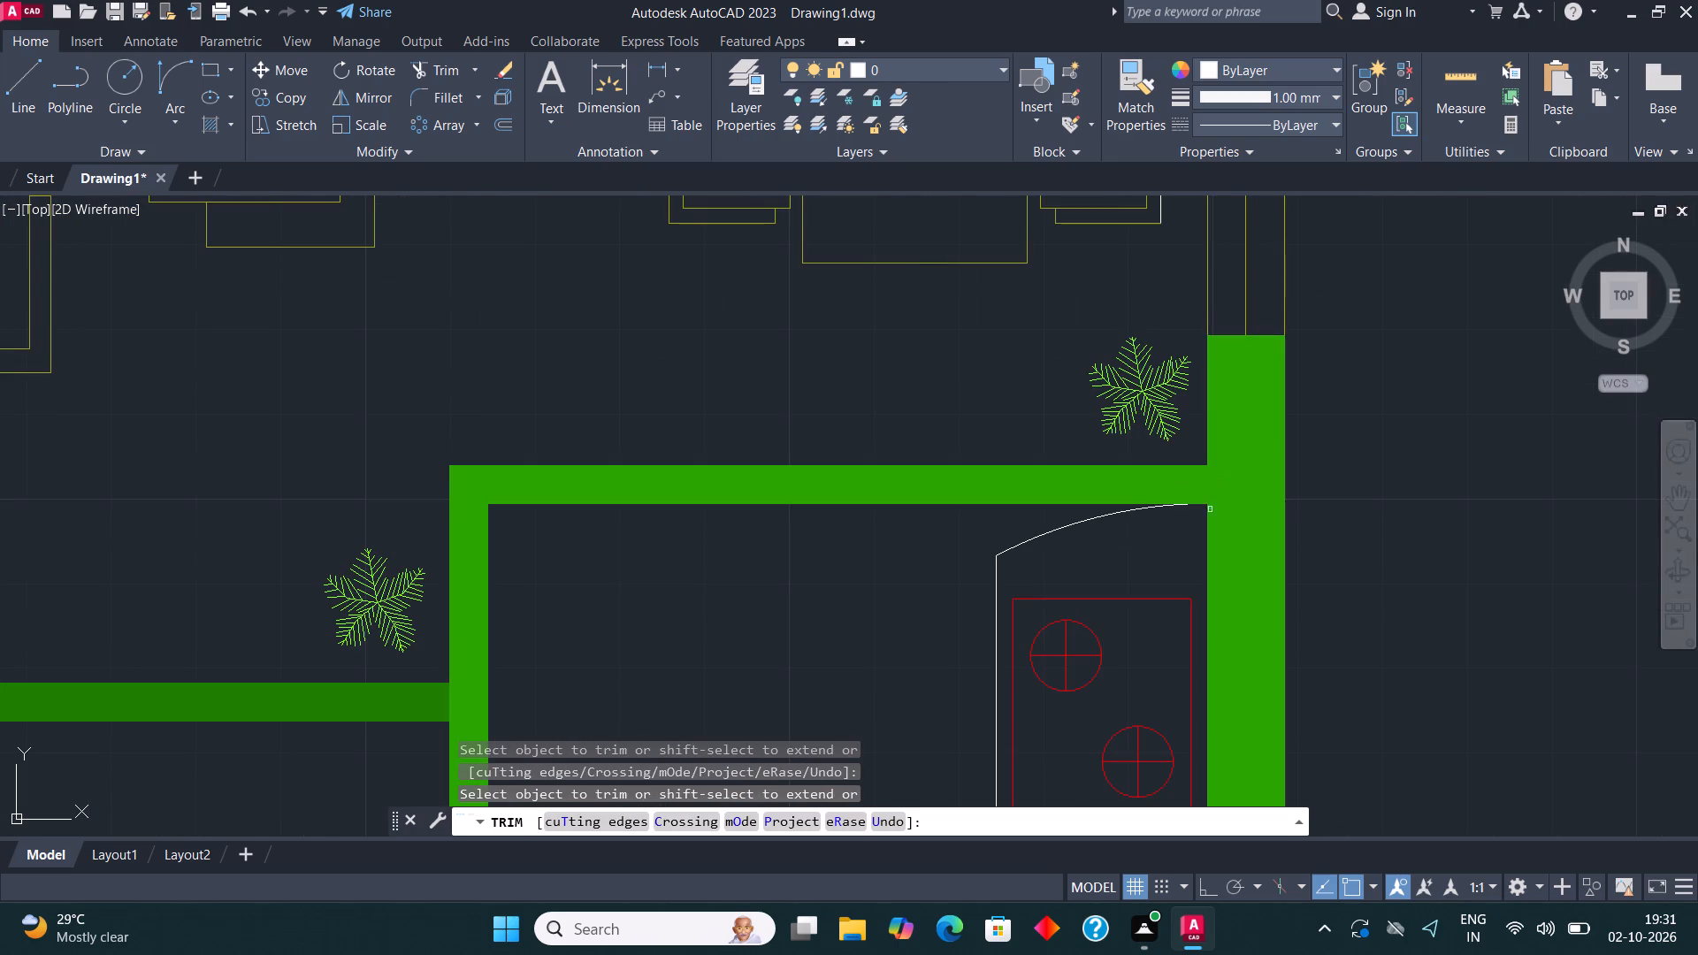
Trim the right unit's rear toilet junctions: the washbasin-side wall at the door wall, and the rear outer wall at both side walls.
{"action": "scroll", "coordinate": [1207, 605], "scroll_direction": "down", "scroll_amount": 2}
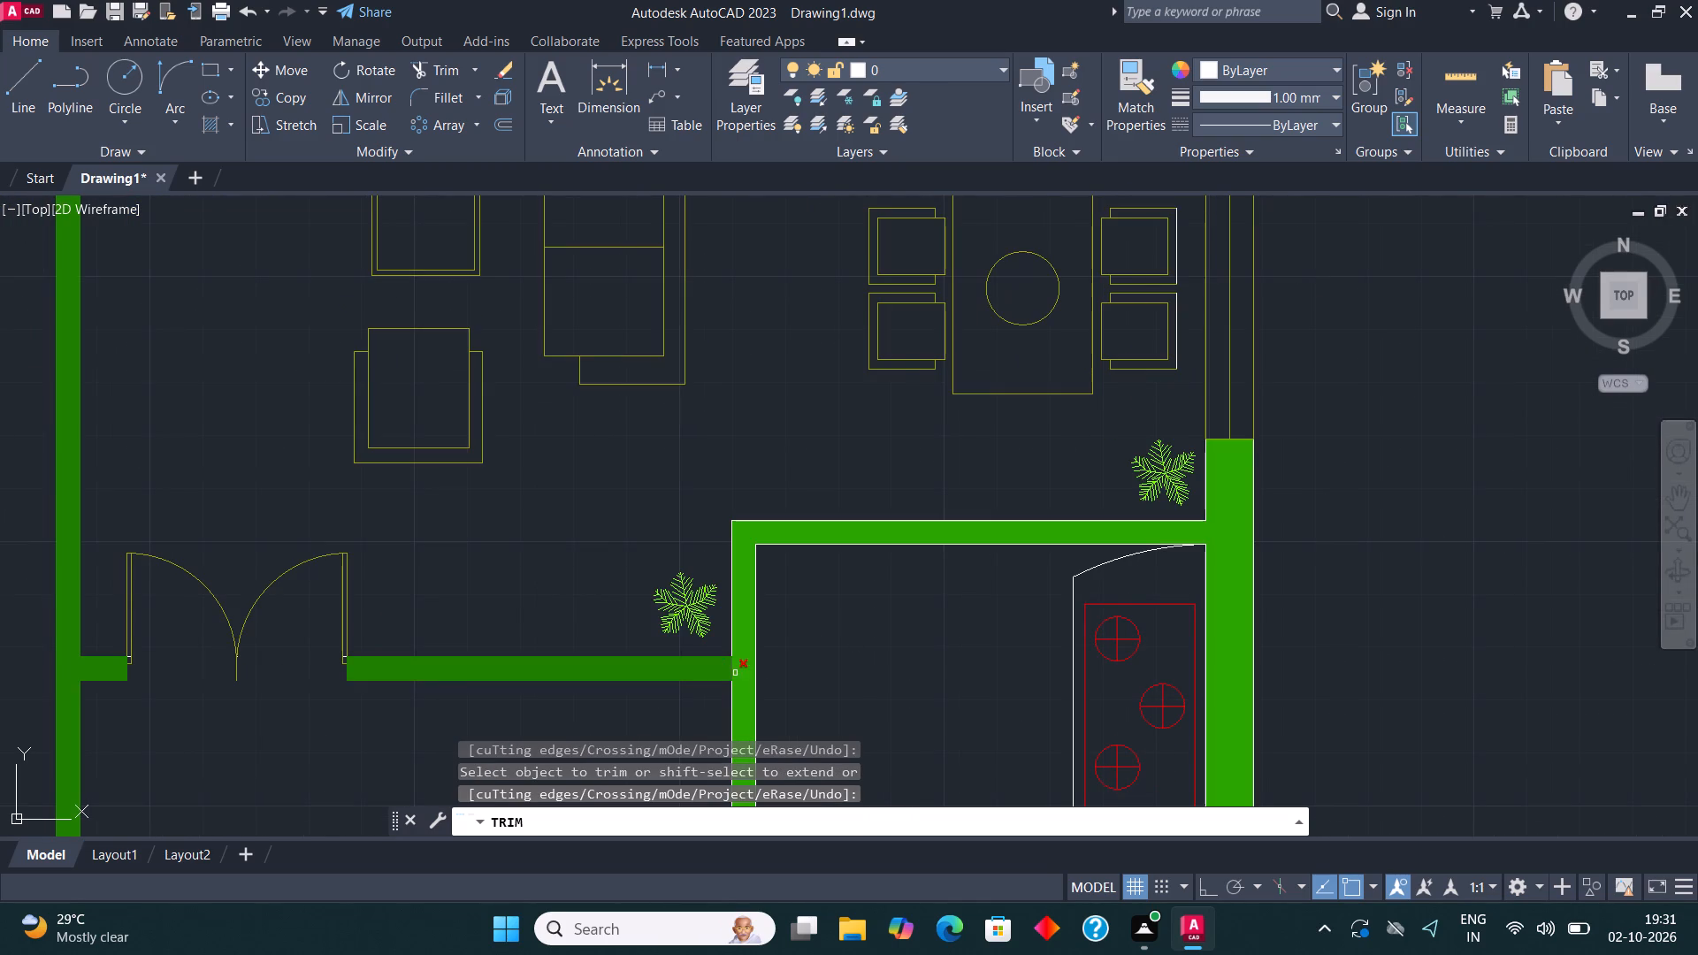
{"action": "scroll", "coordinate": [1038, 443], "scroll_direction": "down", "scroll_amount": 1}
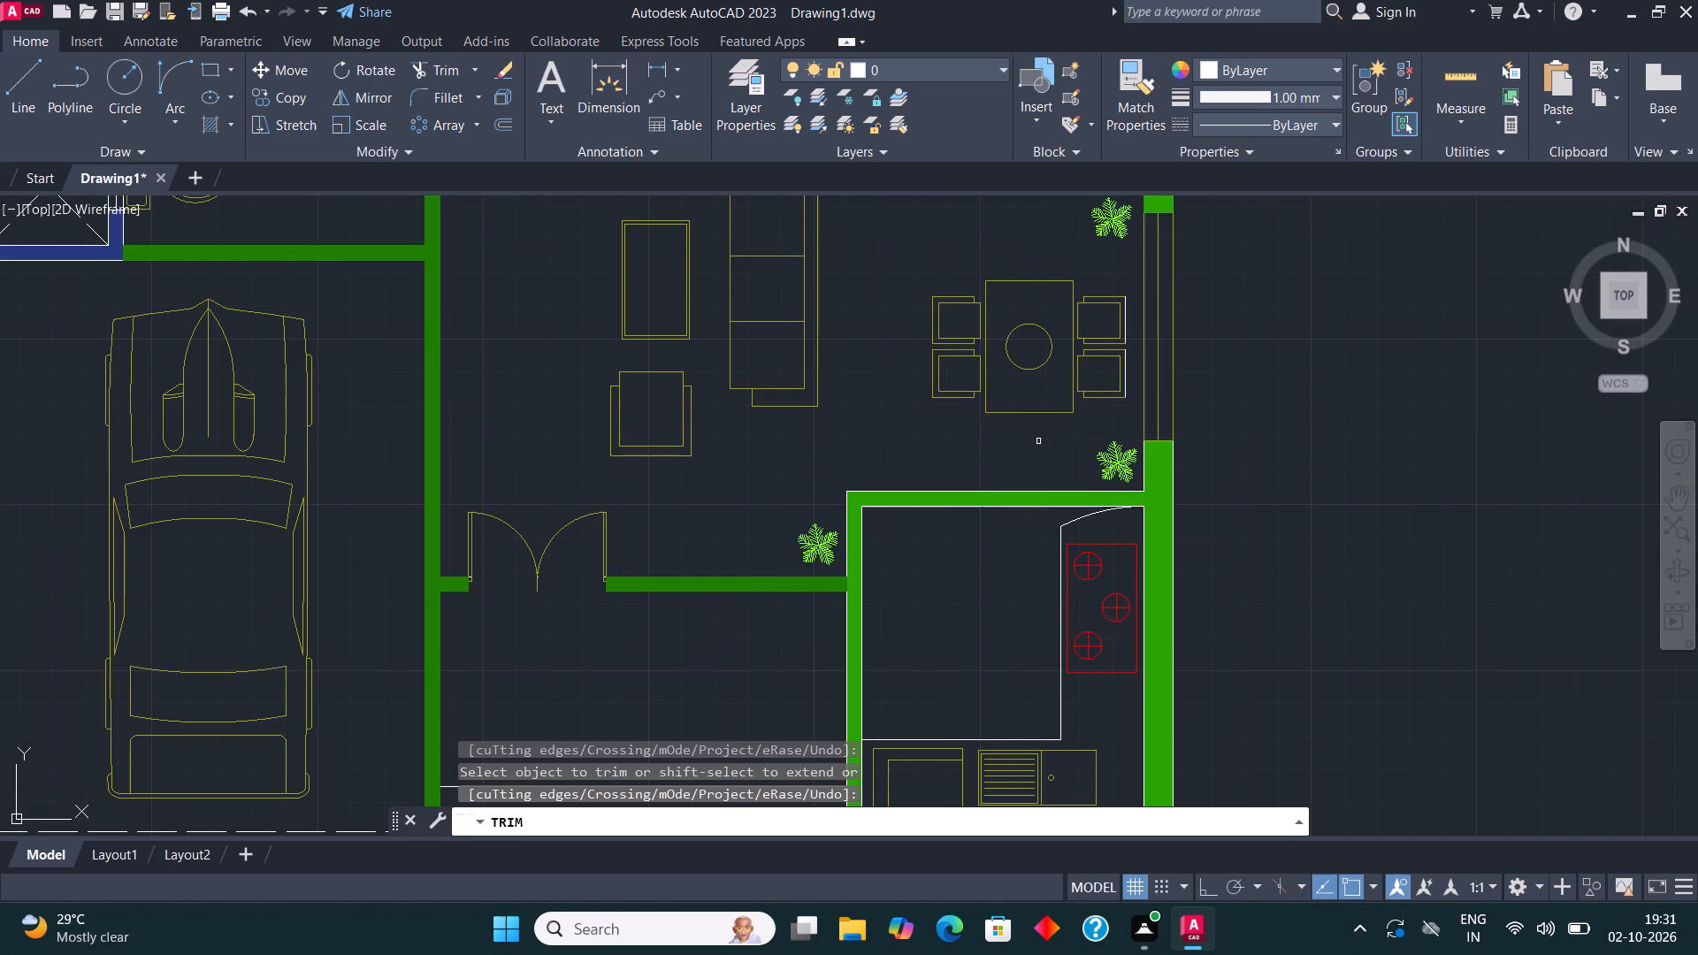
{"action": "middle_click_drag", "start_coordinate": [1049, 469], "coordinate": [1028, 736]}
{"action": "scroll", "coordinate": [1129, 516], "scroll_direction": "down", "scroll_amount": 1}
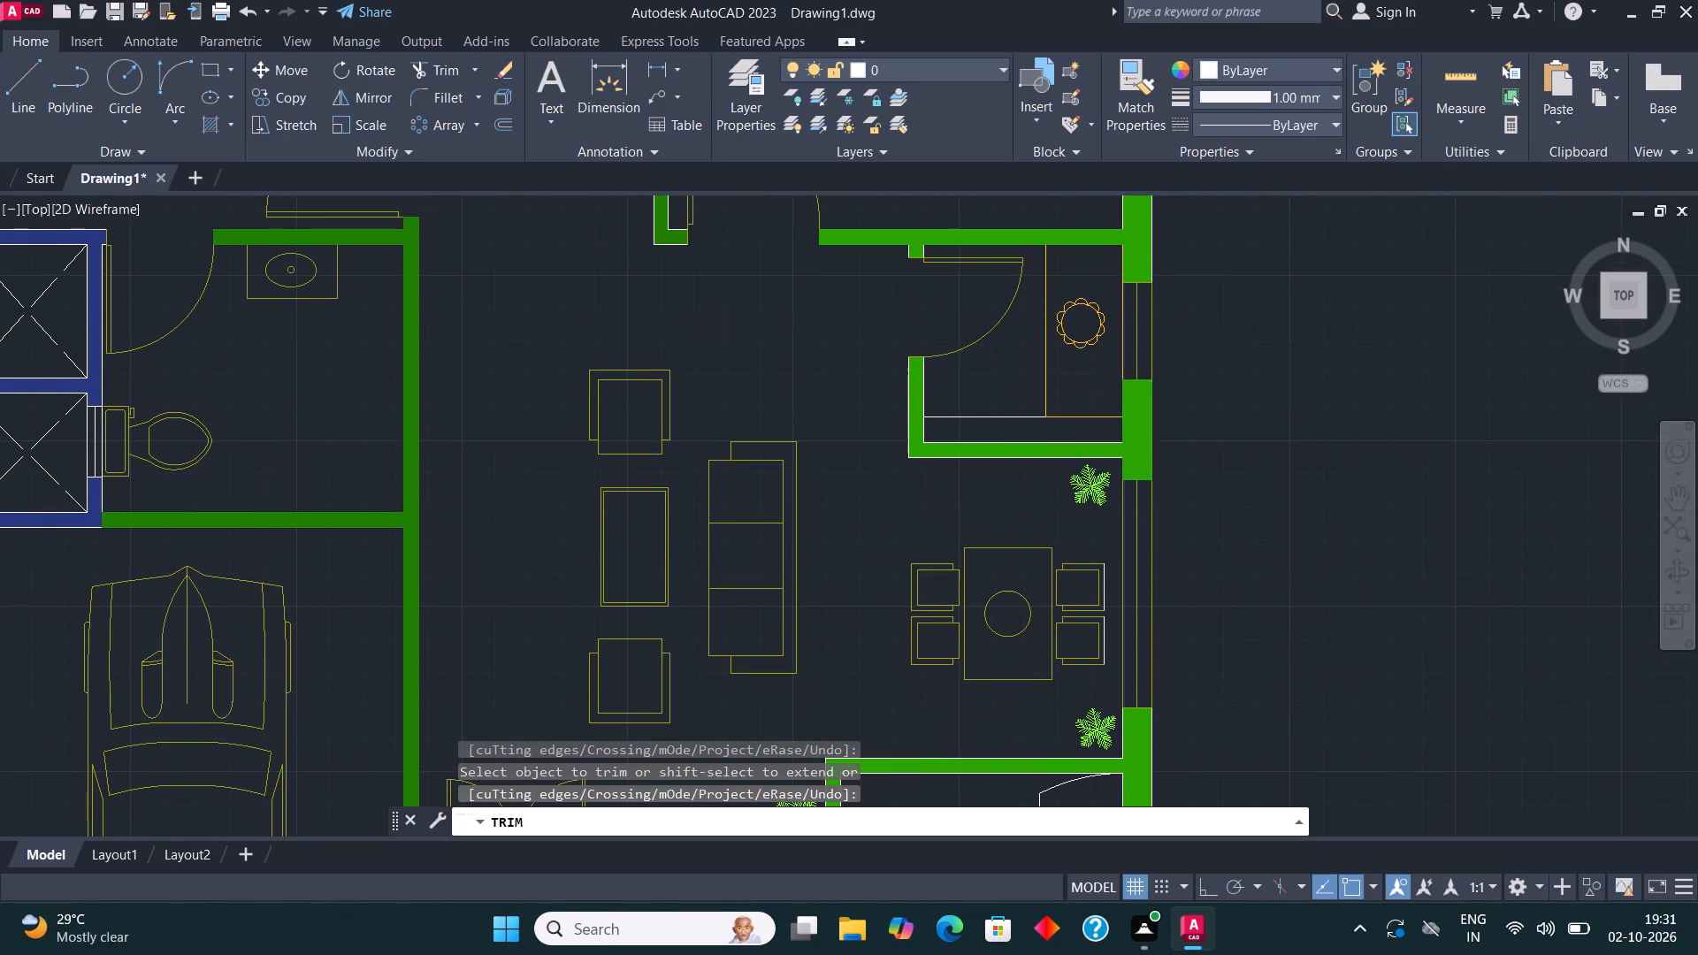
{"action": "scroll", "coordinate": [871, 261], "scroll_direction": "up", "scroll_amount": 1}
{"action": "middle_click_drag", "start_coordinate": [932, 357], "coordinate": [932, 689]}
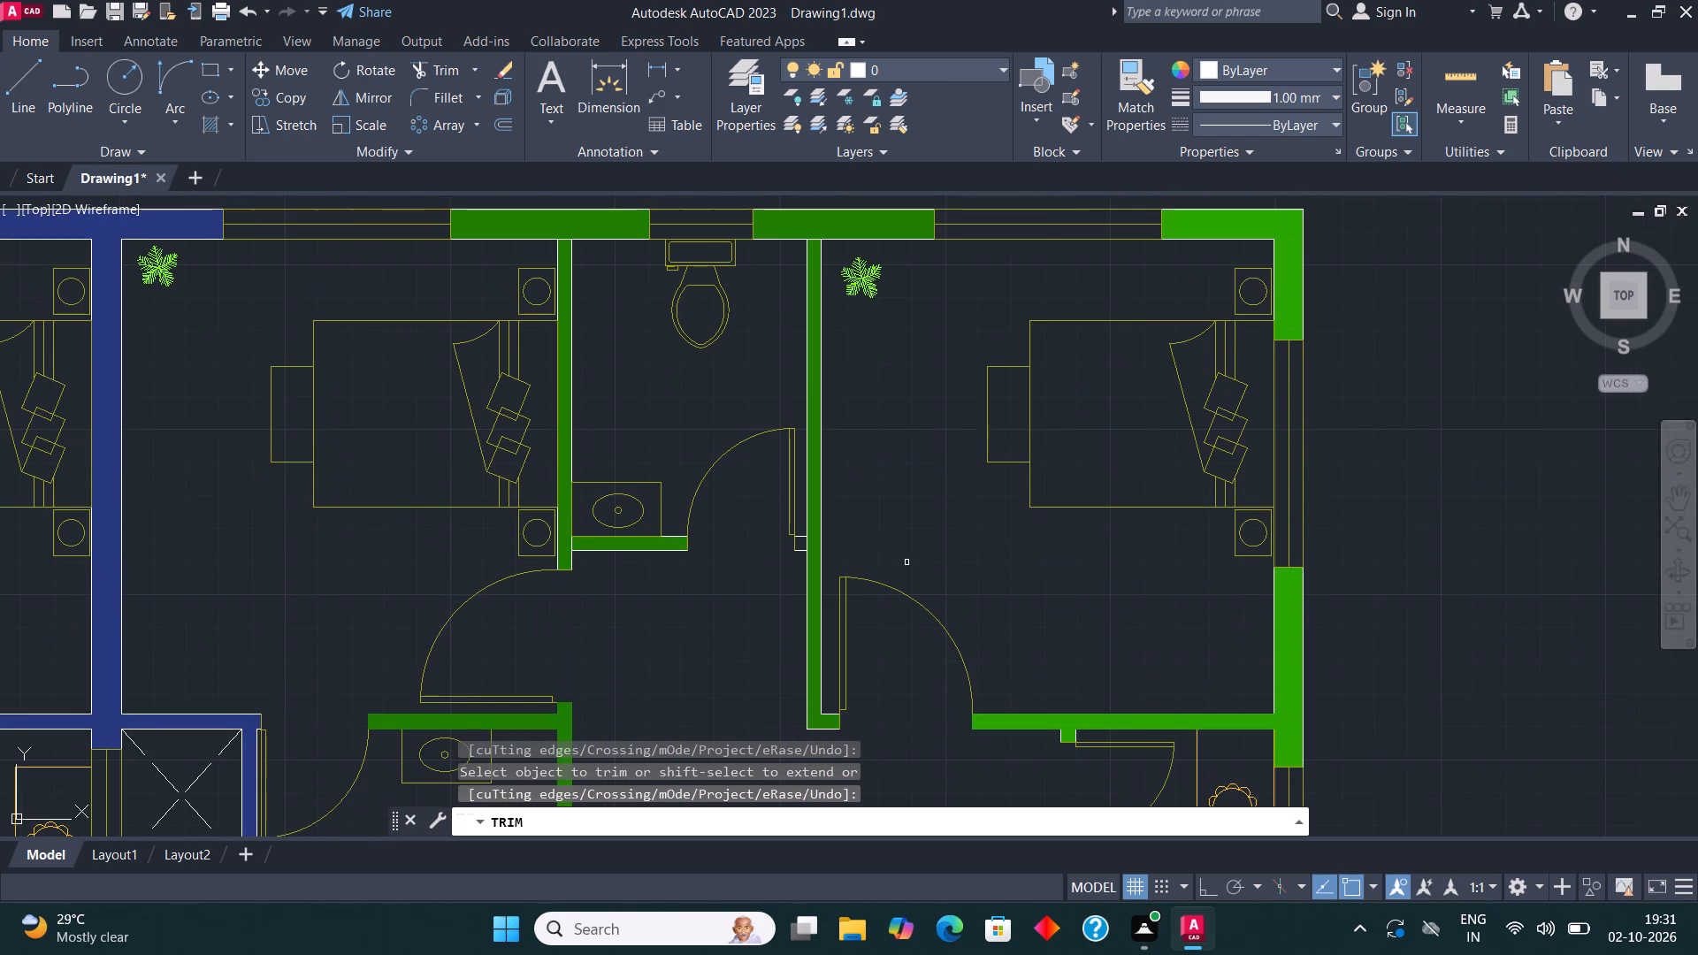
{"action": "left_click", "coordinate": [571, 542]}
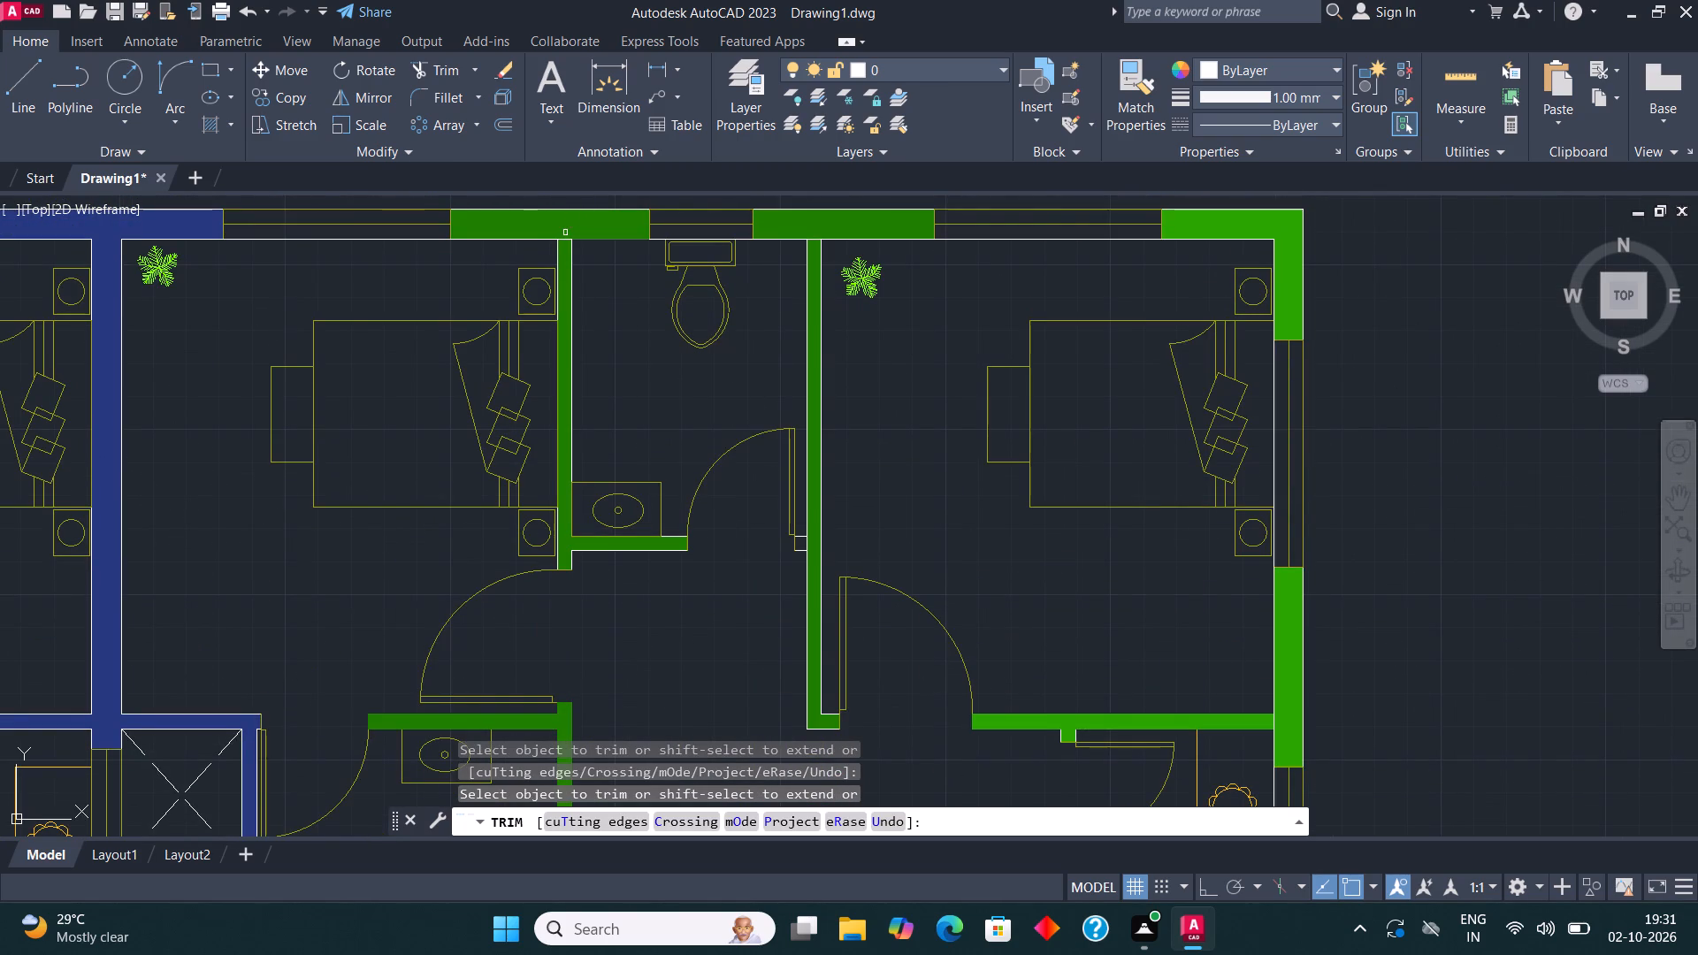
{"action": "scroll", "coordinate": [547, 241], "scroll_direction": "up", "scroll_amount": 4}
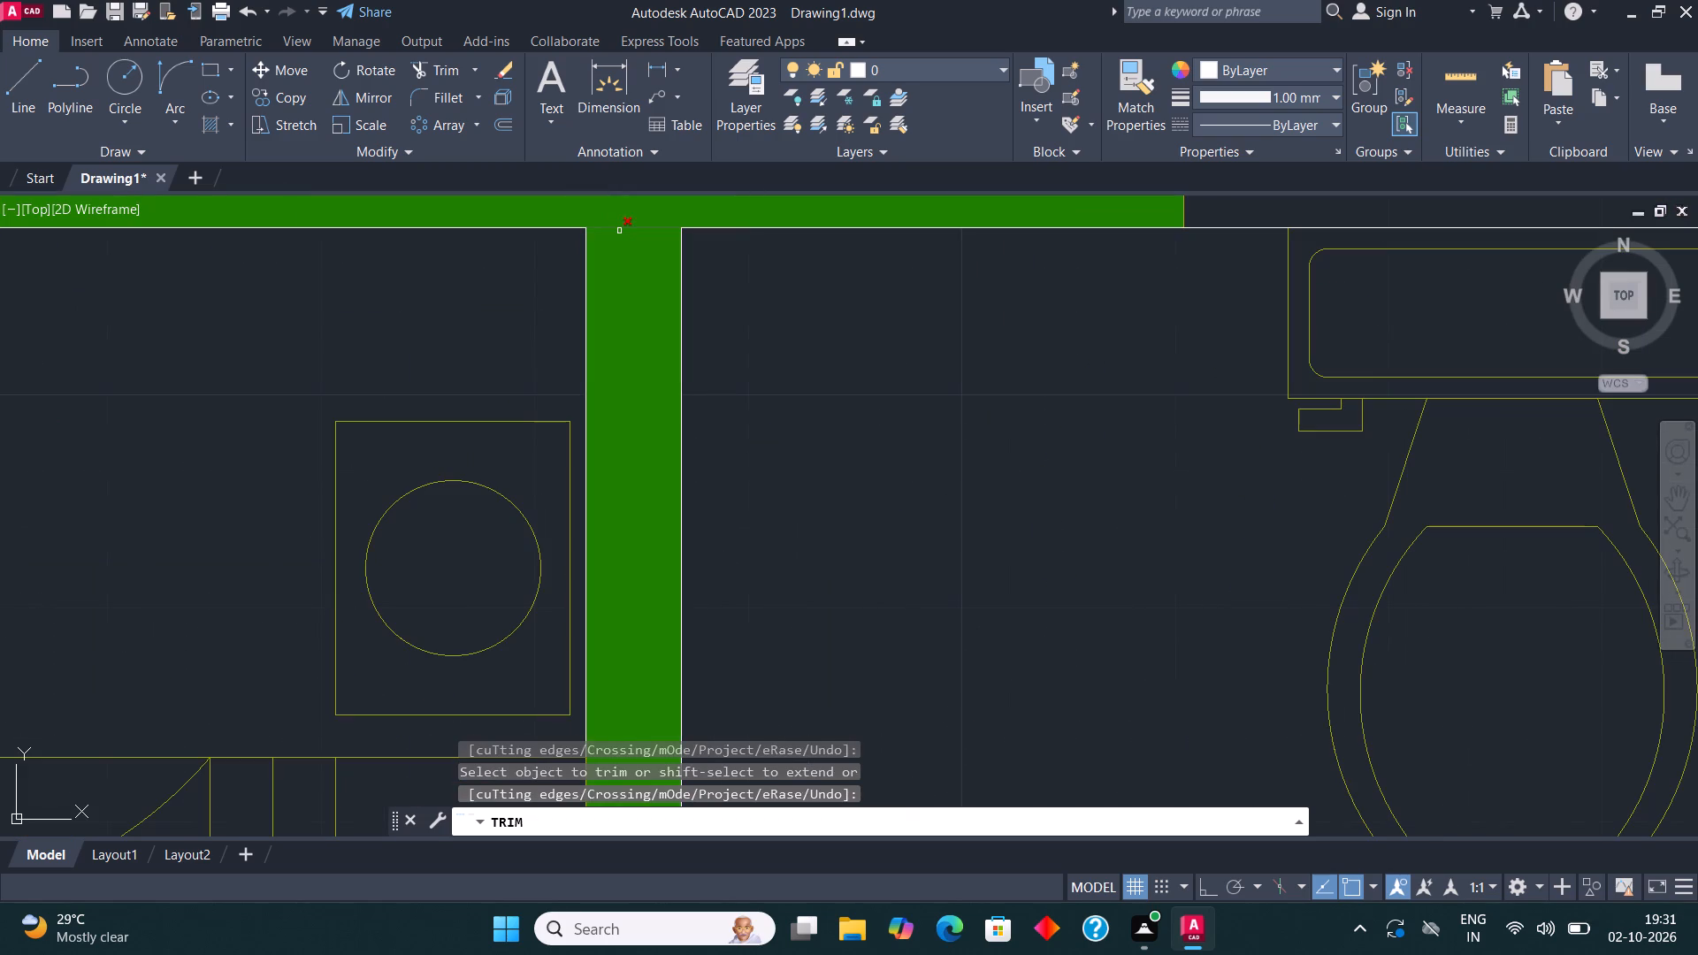
{"action": "left_click", "coordinate": [619, 231]}
{"action": "scroll", "coordinate": [613, 296], "scroll_direction": "down", "scroll_amount": 4}
{"action": "scroll", "coordinate": [937, 274], "scroll_direction": "up", "scroll_amount": 3}
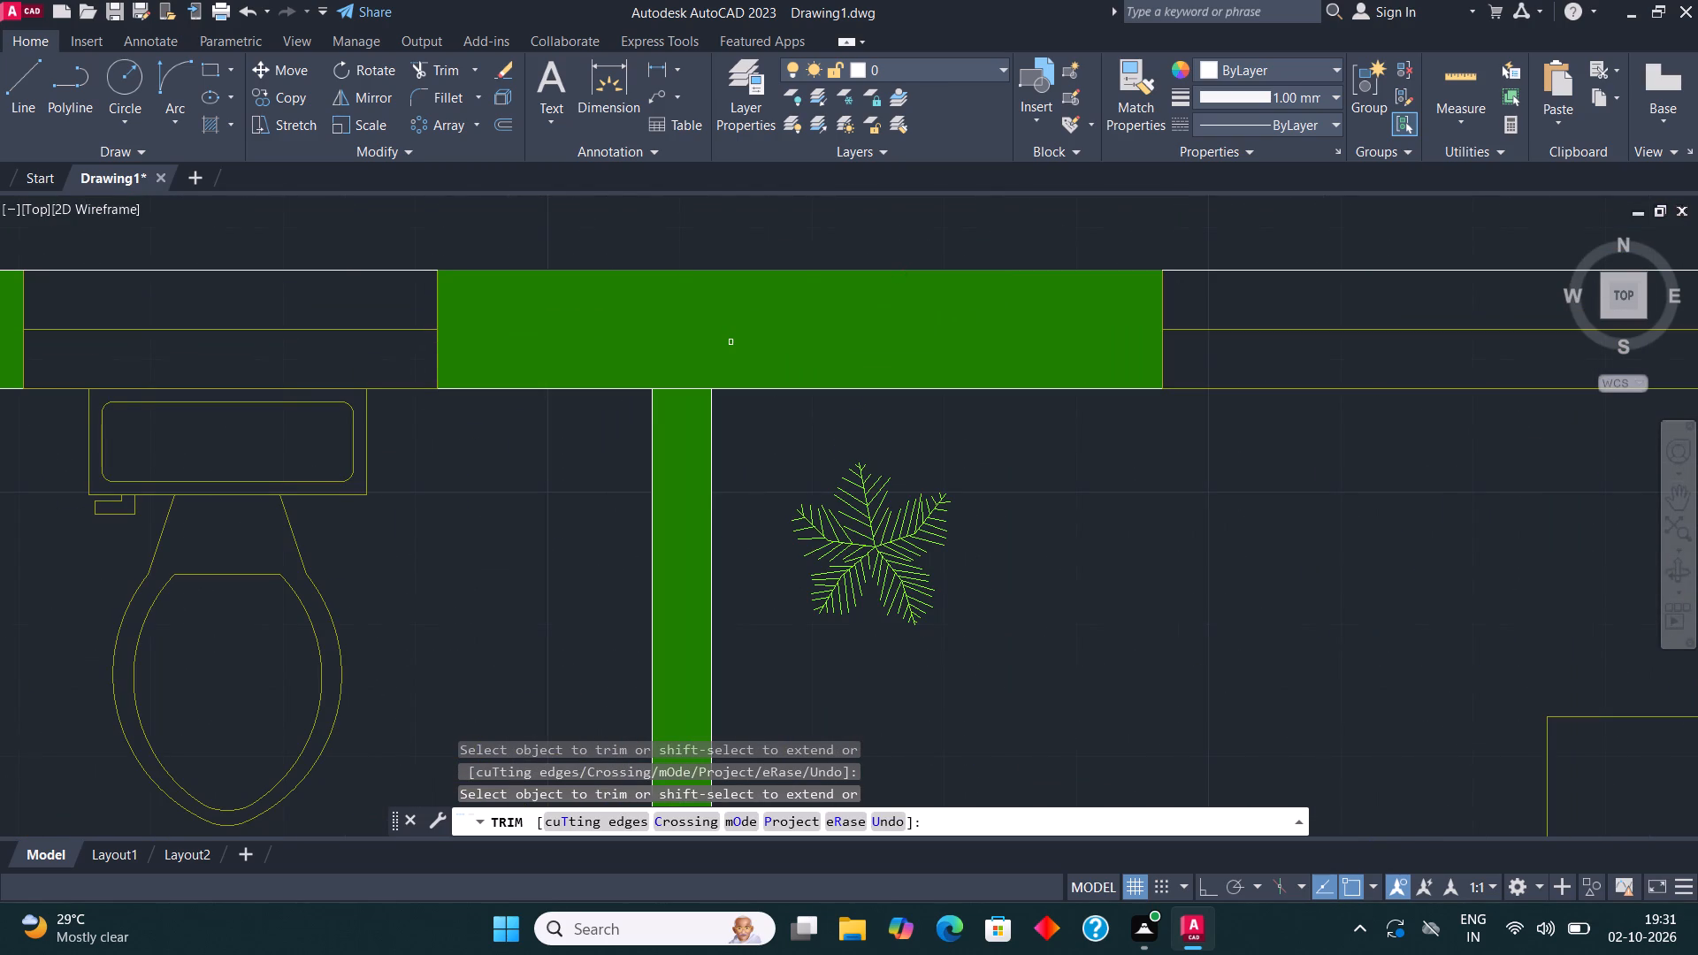
{"action": "left_click", "coordinate": [677, 386]}
{"action": "scroll", "coordinate": [756, 293], "scroll_direction": "down", "scroll_amount": 2}
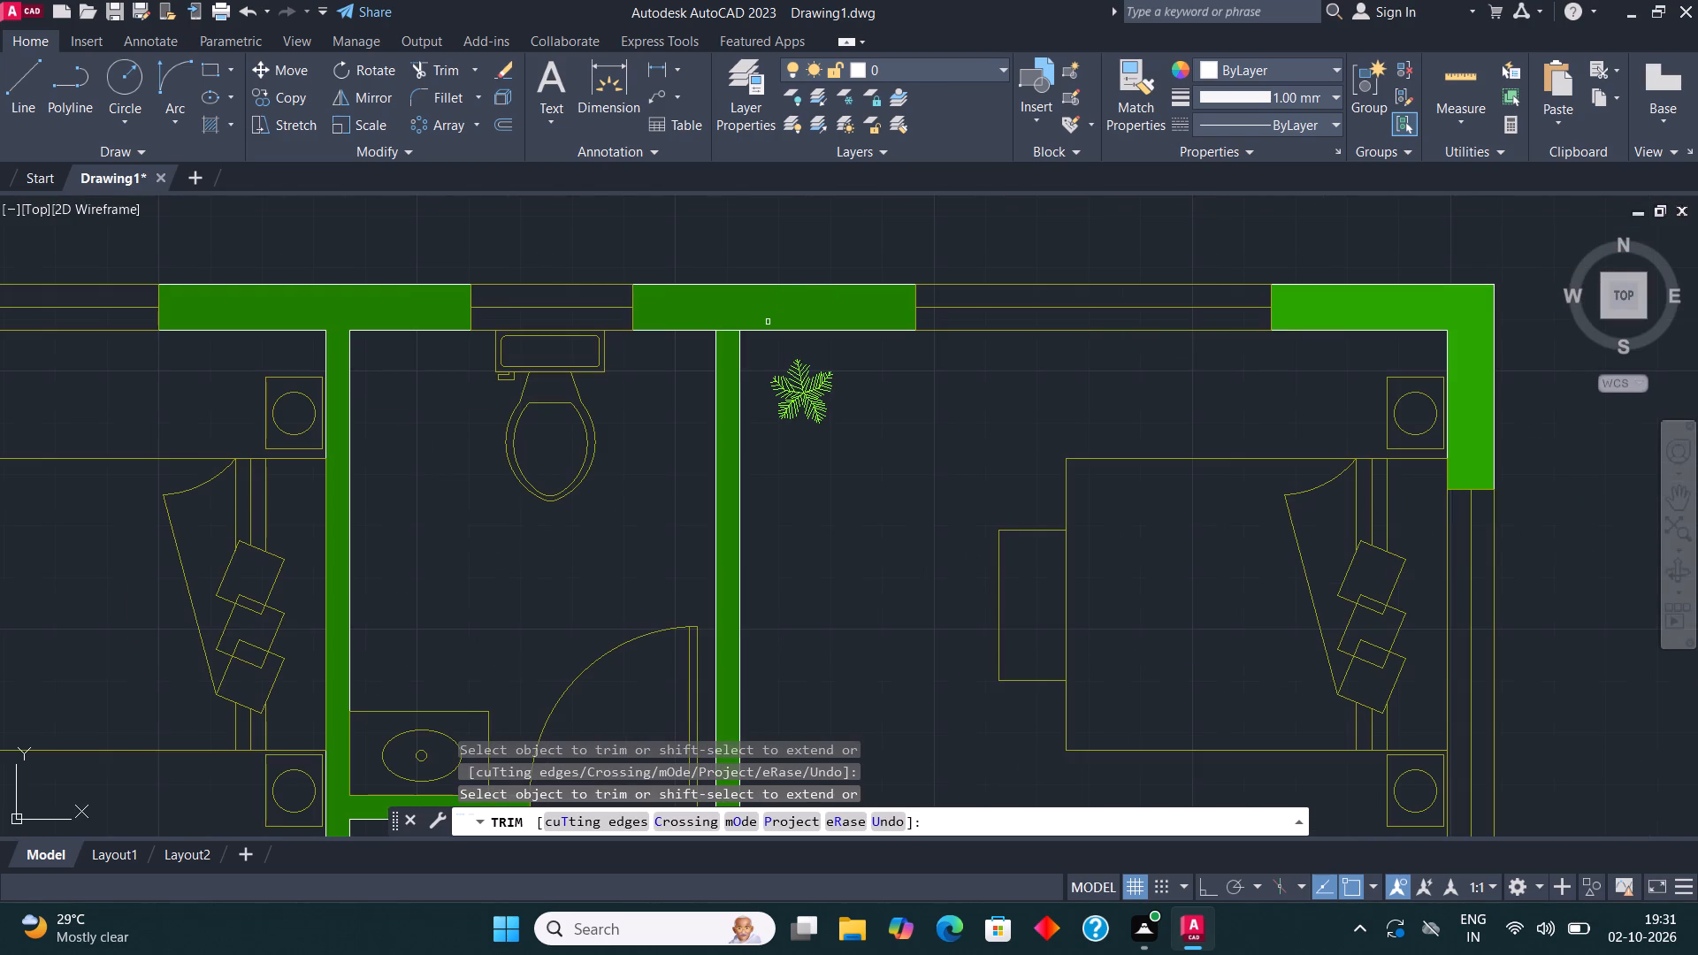
{"action": "scroll", "coordinate": [732, 324], "scroll_direction": "up", "scroll_amount": 6}
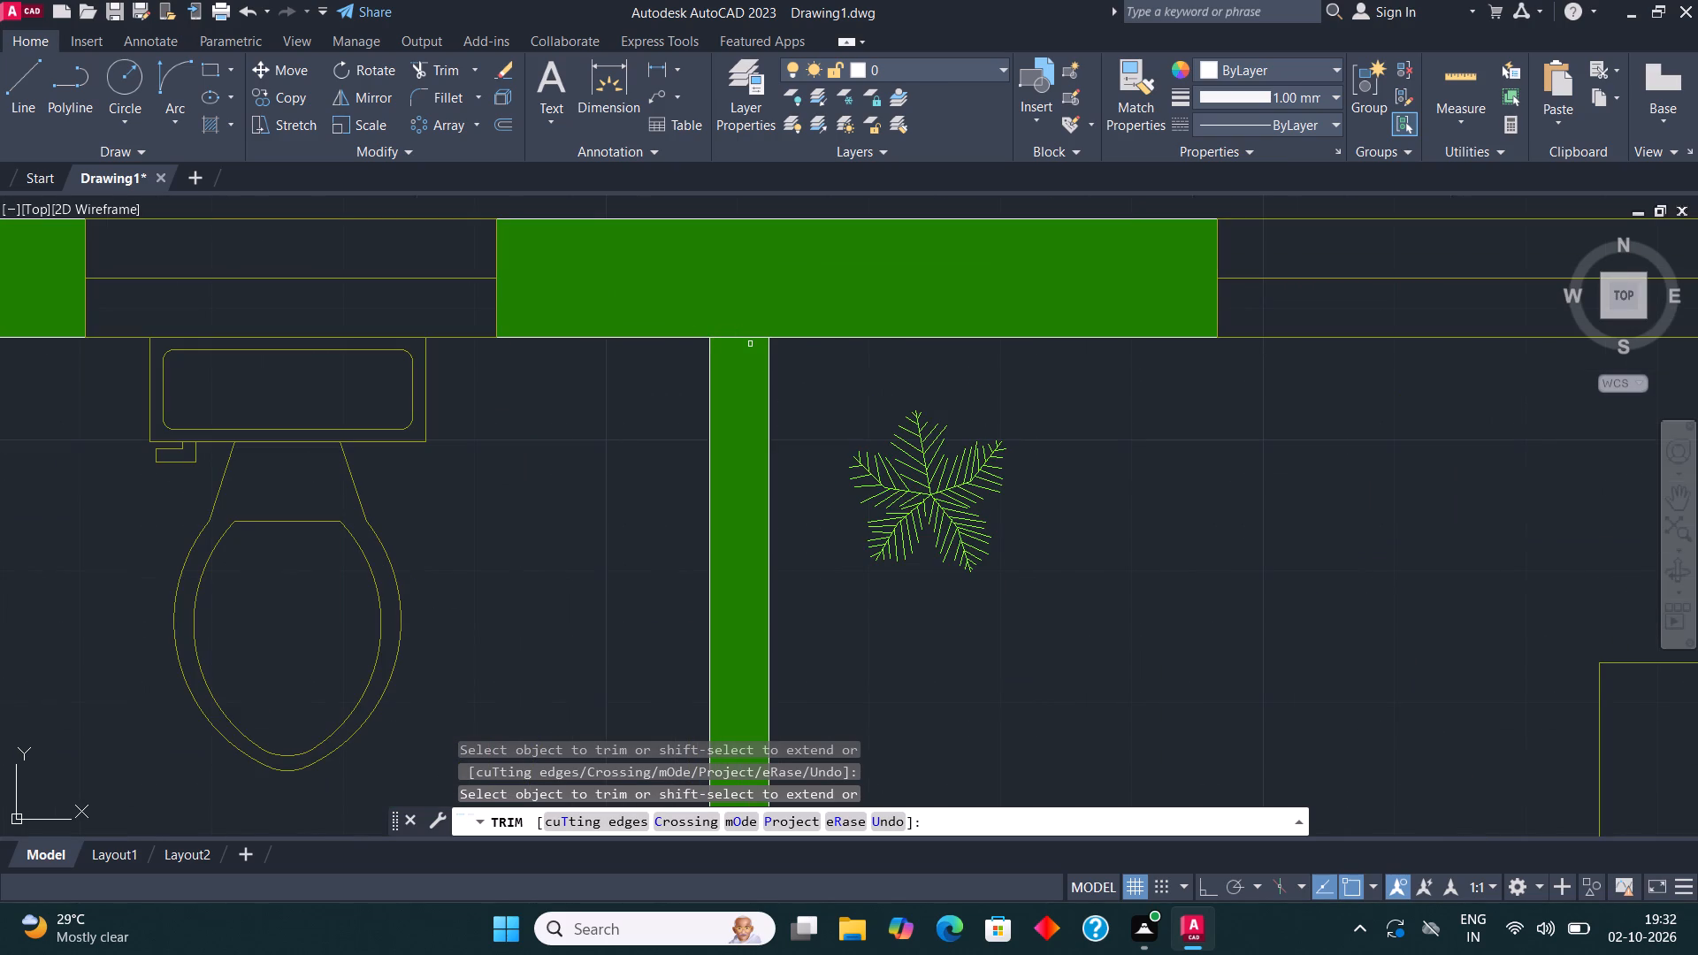
{"action": "left_click", "coordinate": [745, 336]}
{"action": "scroll", "coordinate": [746, 304], "scroll_direction": "down", "scroll_amount": 4}
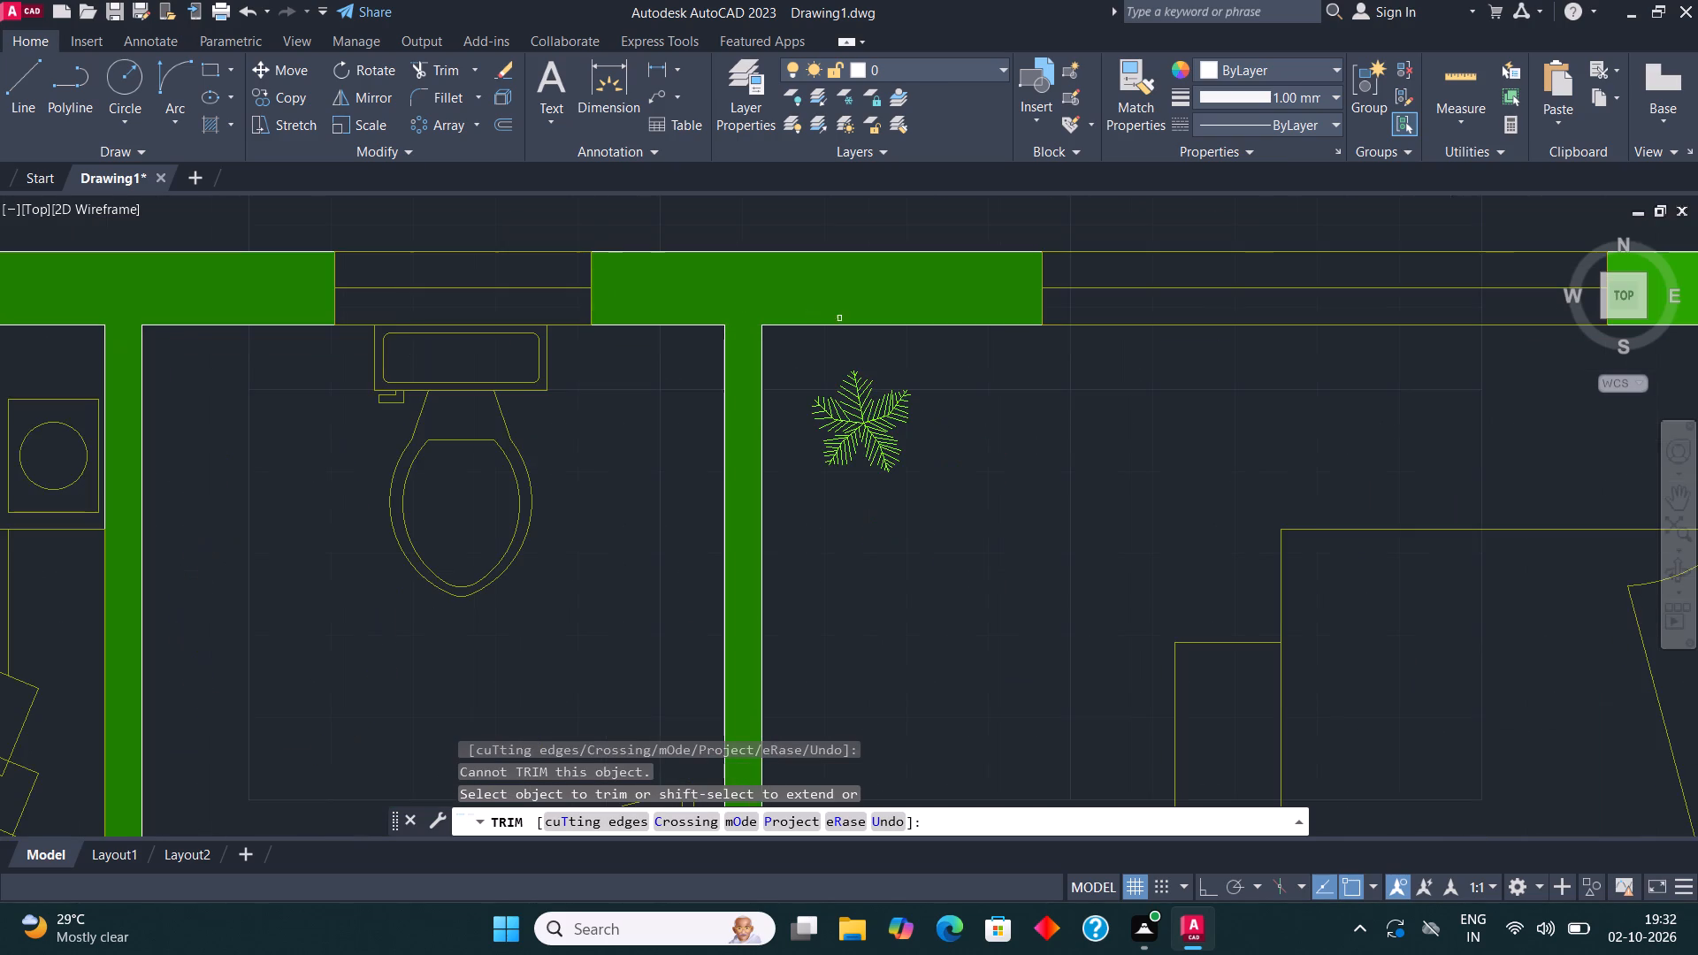
{"action": "scroll", "coordinate": [868, 366], "scroll_direction": "down", "scroll_amount": 3}
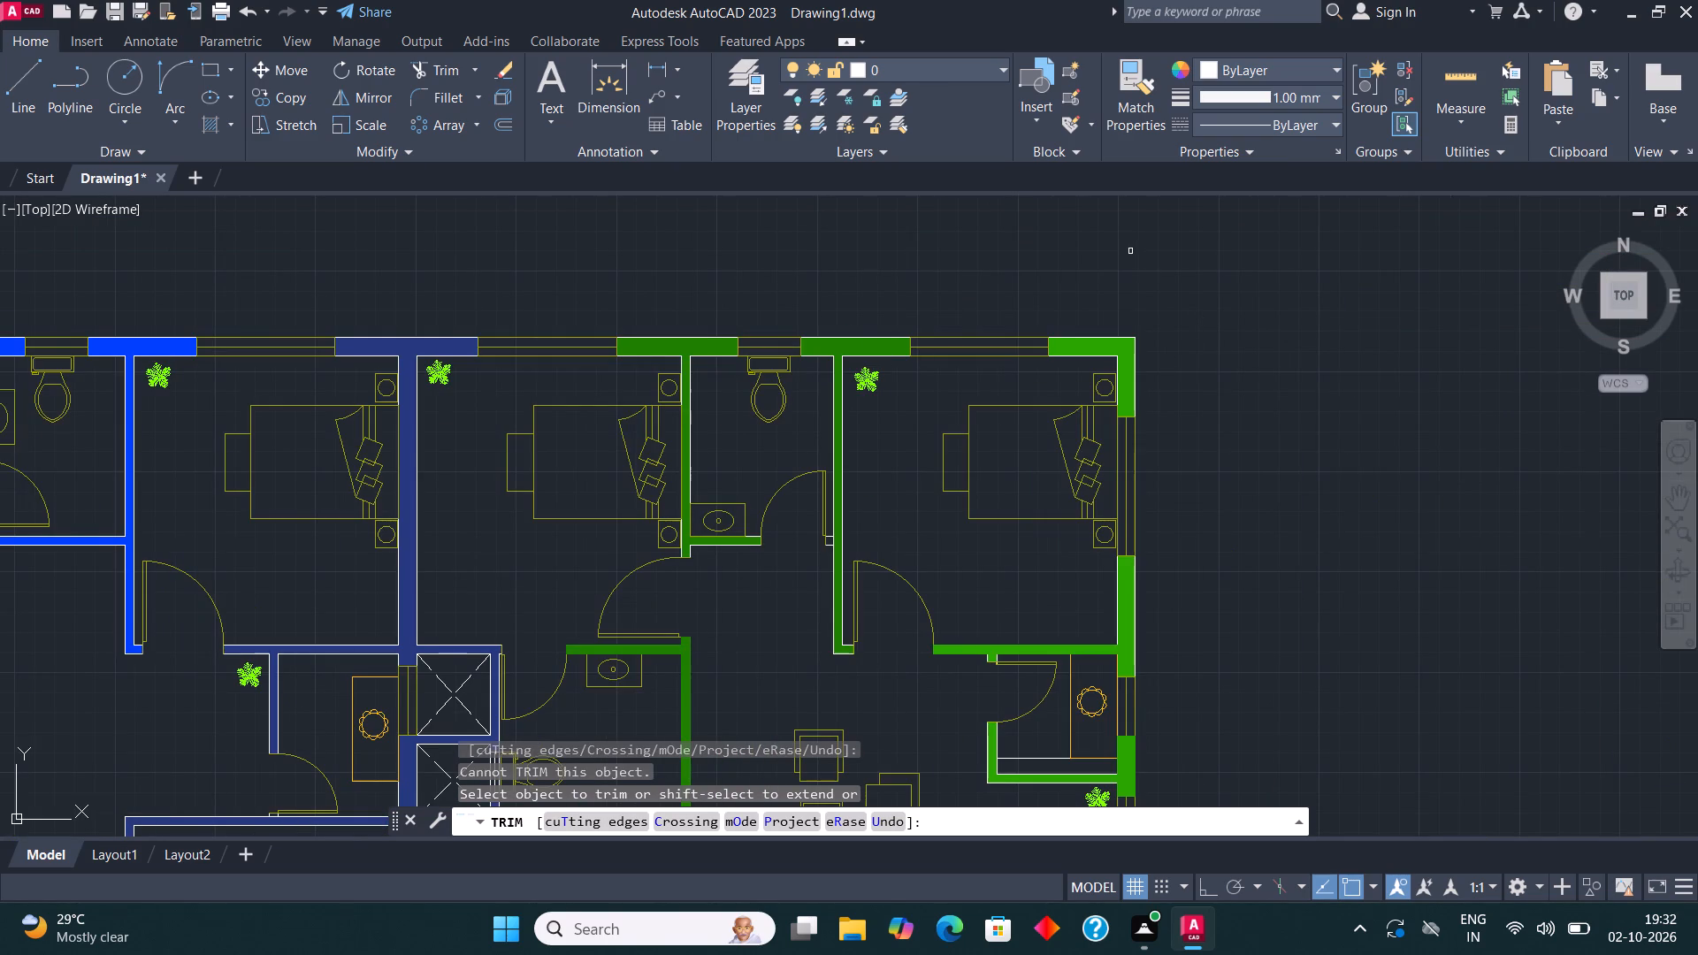
{"action": "key", "text": "Escape"}
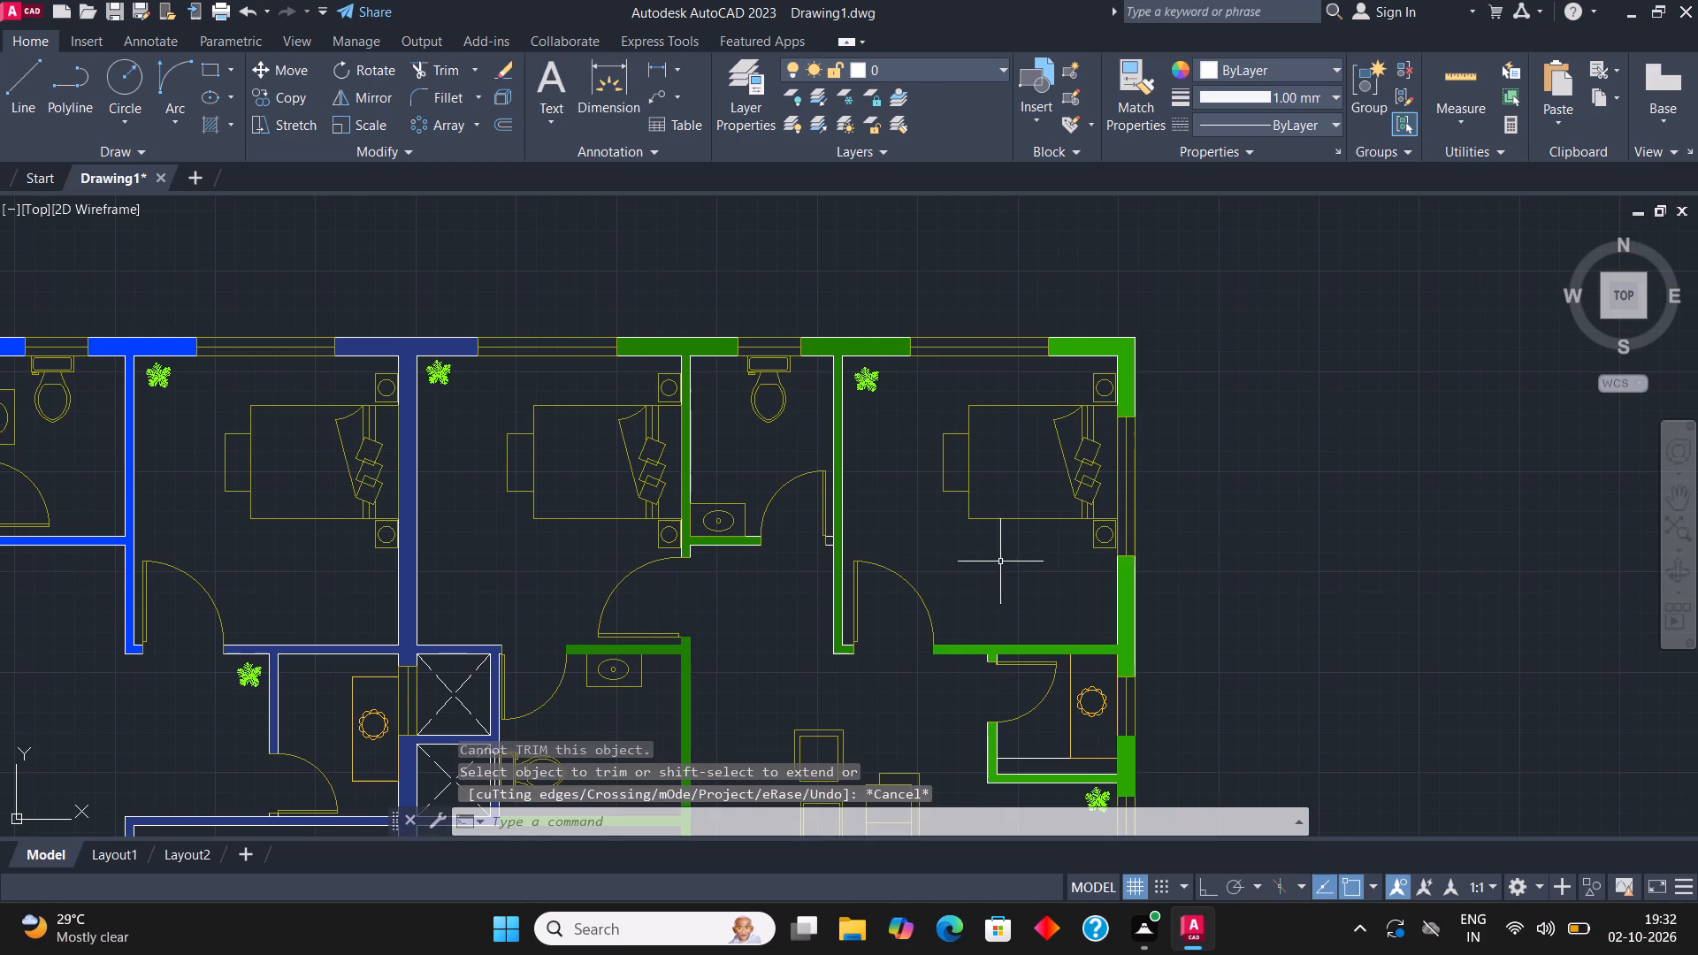
Add the multiline text BEDROOM above the bed in the left unit's rear corner bedroom.
{"action": "middle_click_drag", "start_coordinate": [727, 493], "coordinate": [1479, 446]}
{"action": "middle_click_drag", "start_coordinate": [922, 541], "coordinate": [994, 539]}
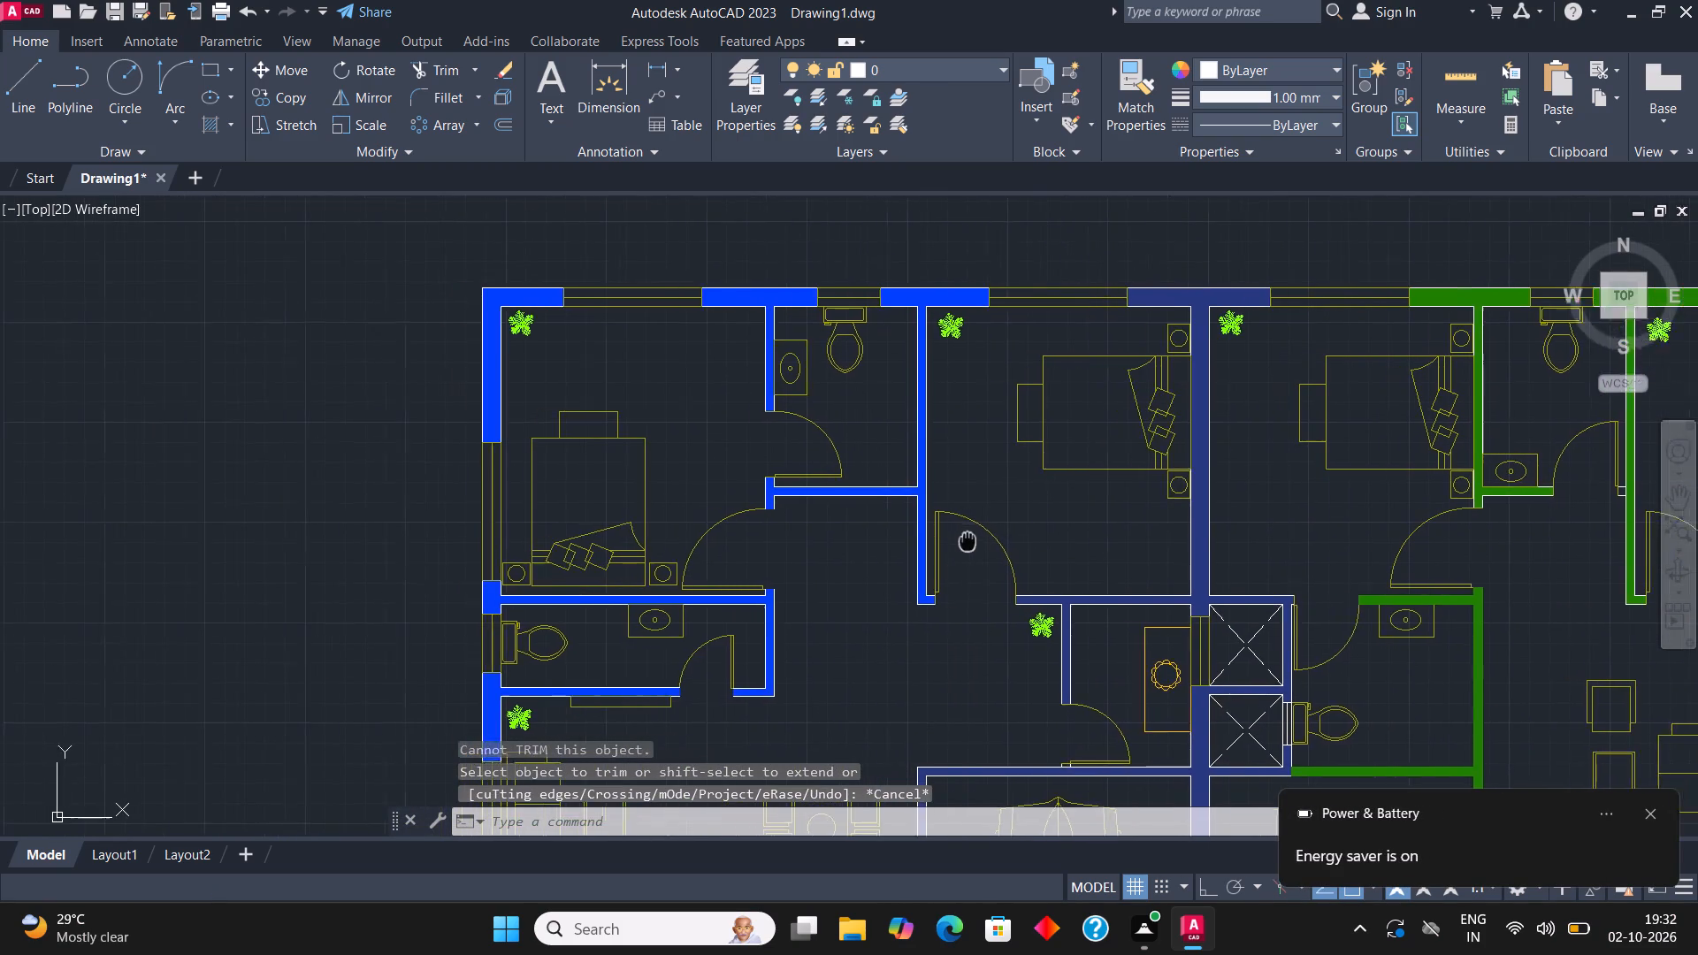
{"action": "middle_click_drag", "start_coordinate": [994, 539], "coordinate": [1123, 543]}
{"action": "scroll", "coordinate": [860, 388], "scroll_direction": "up", "scroll_amount": 1}
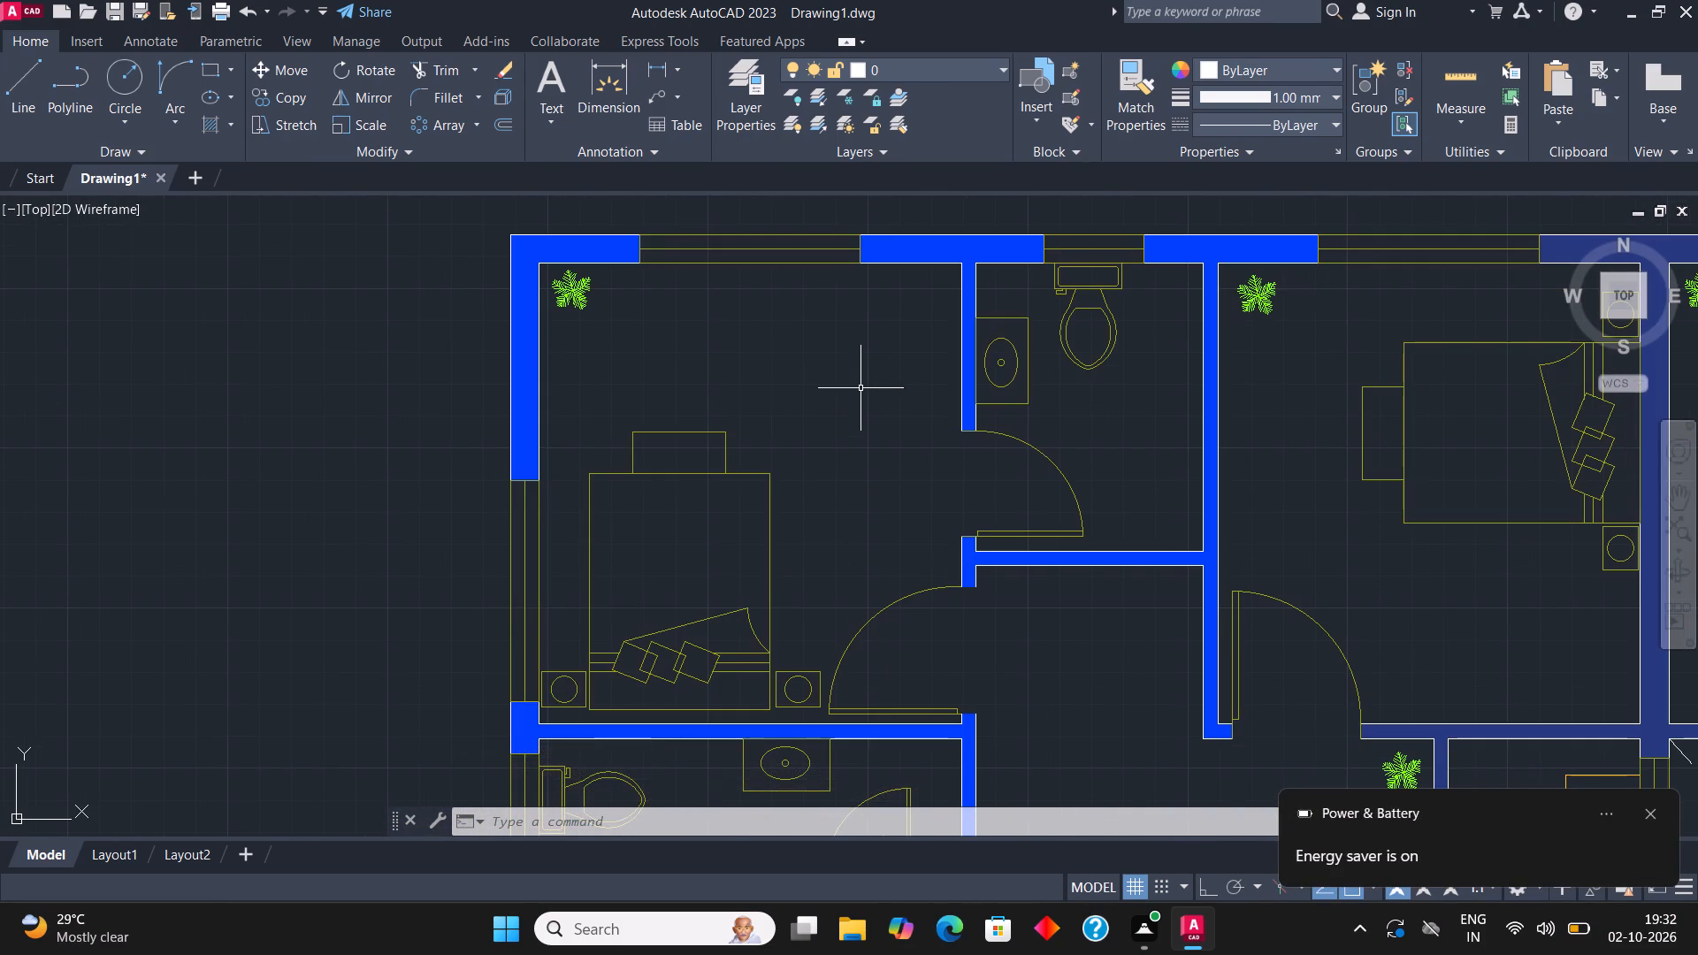
{"action": "middle_click_drag", "start_coordinate": [860, 388], "coordinate": [697, 504]}
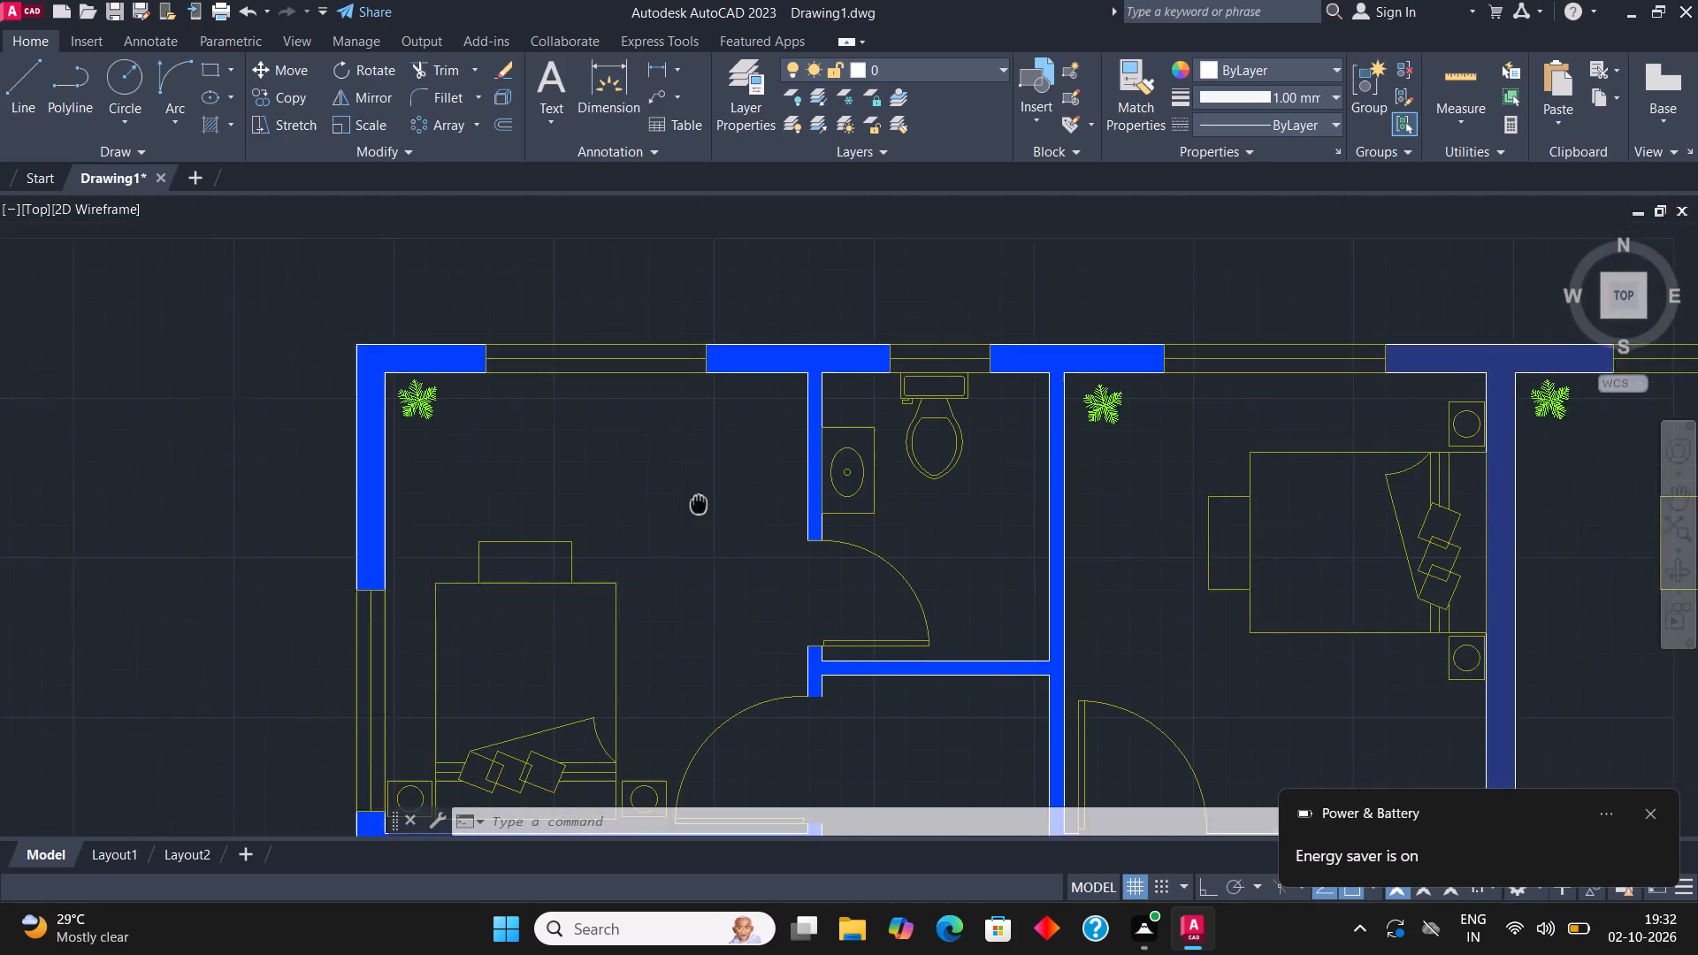
{"action": "middle_click_drag", "start_coordinate": [697, 504], "coordinate": [813, 493]}
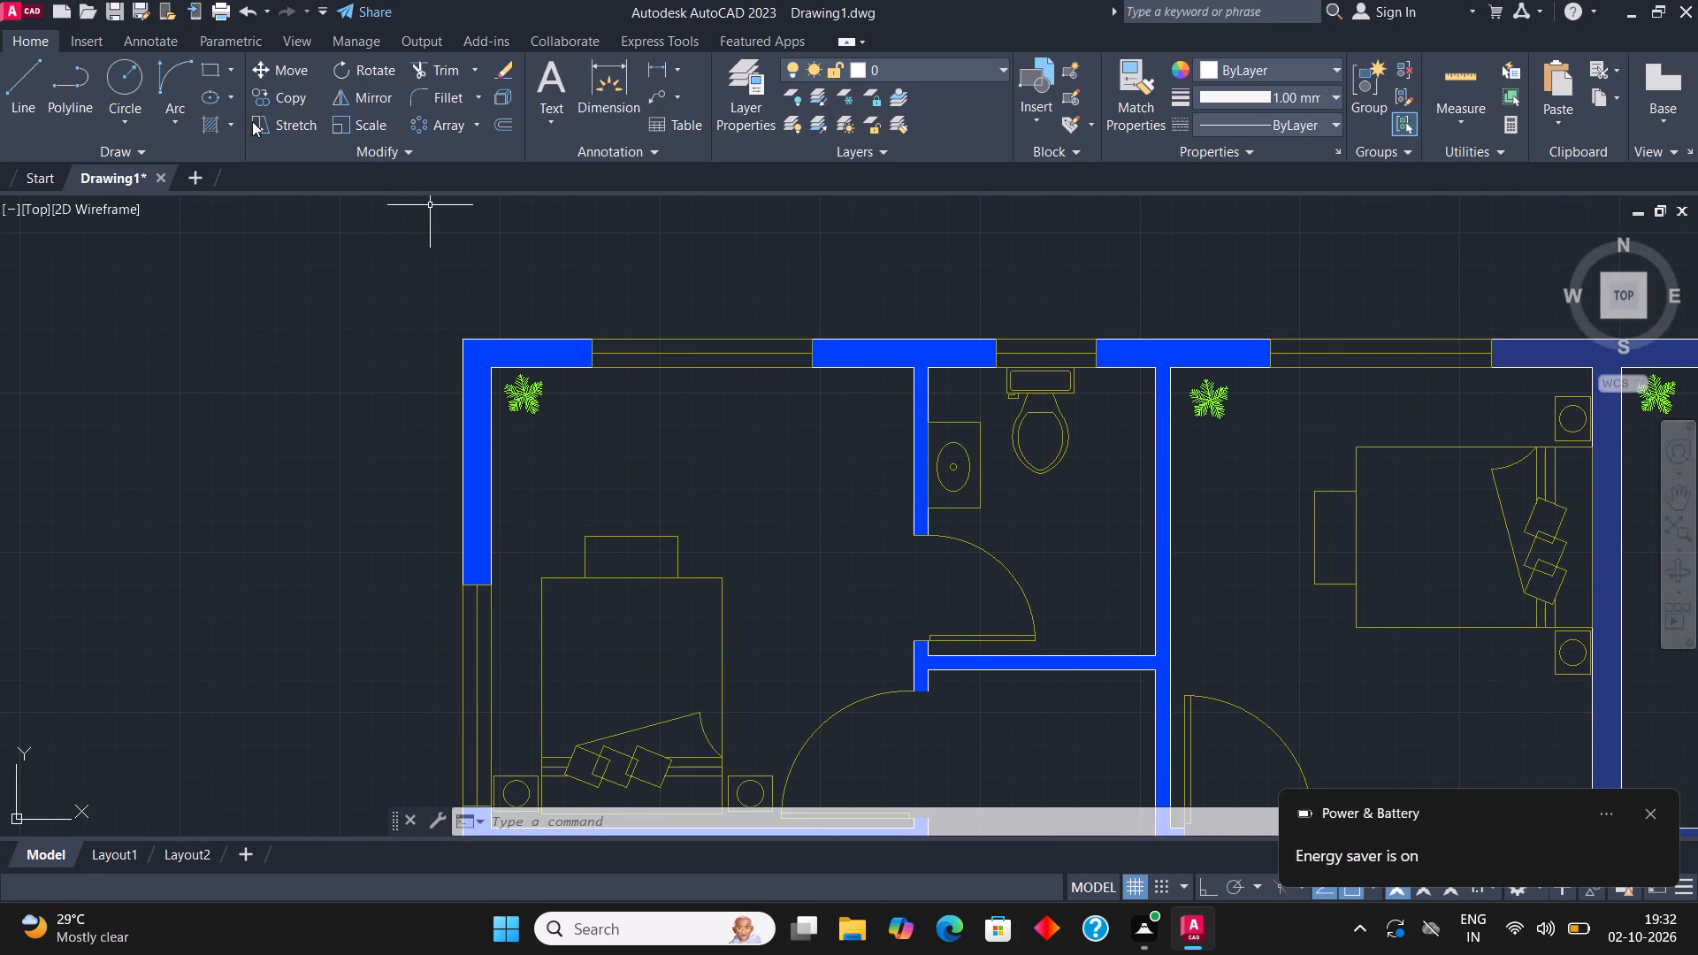
{"action": "left_click", "coordinate": [548, 71]}
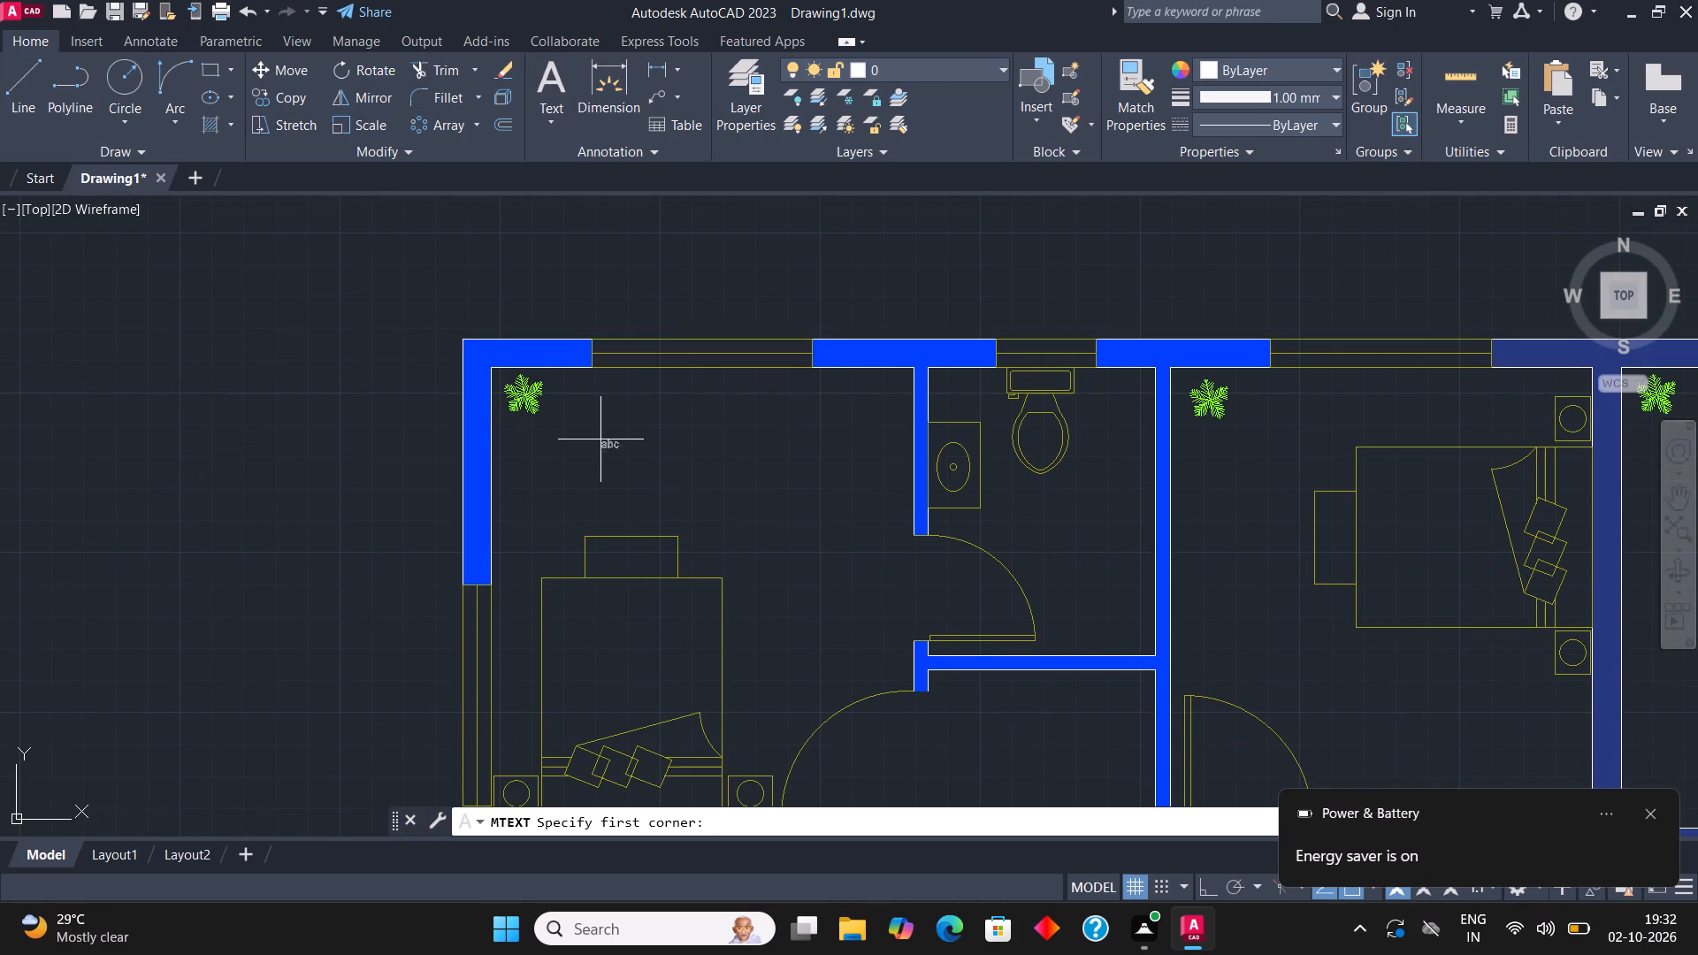
{"action": "left_click", "coordinate": [578, 486]}
{"action": "left_click", "coordinate": [849, 420]}
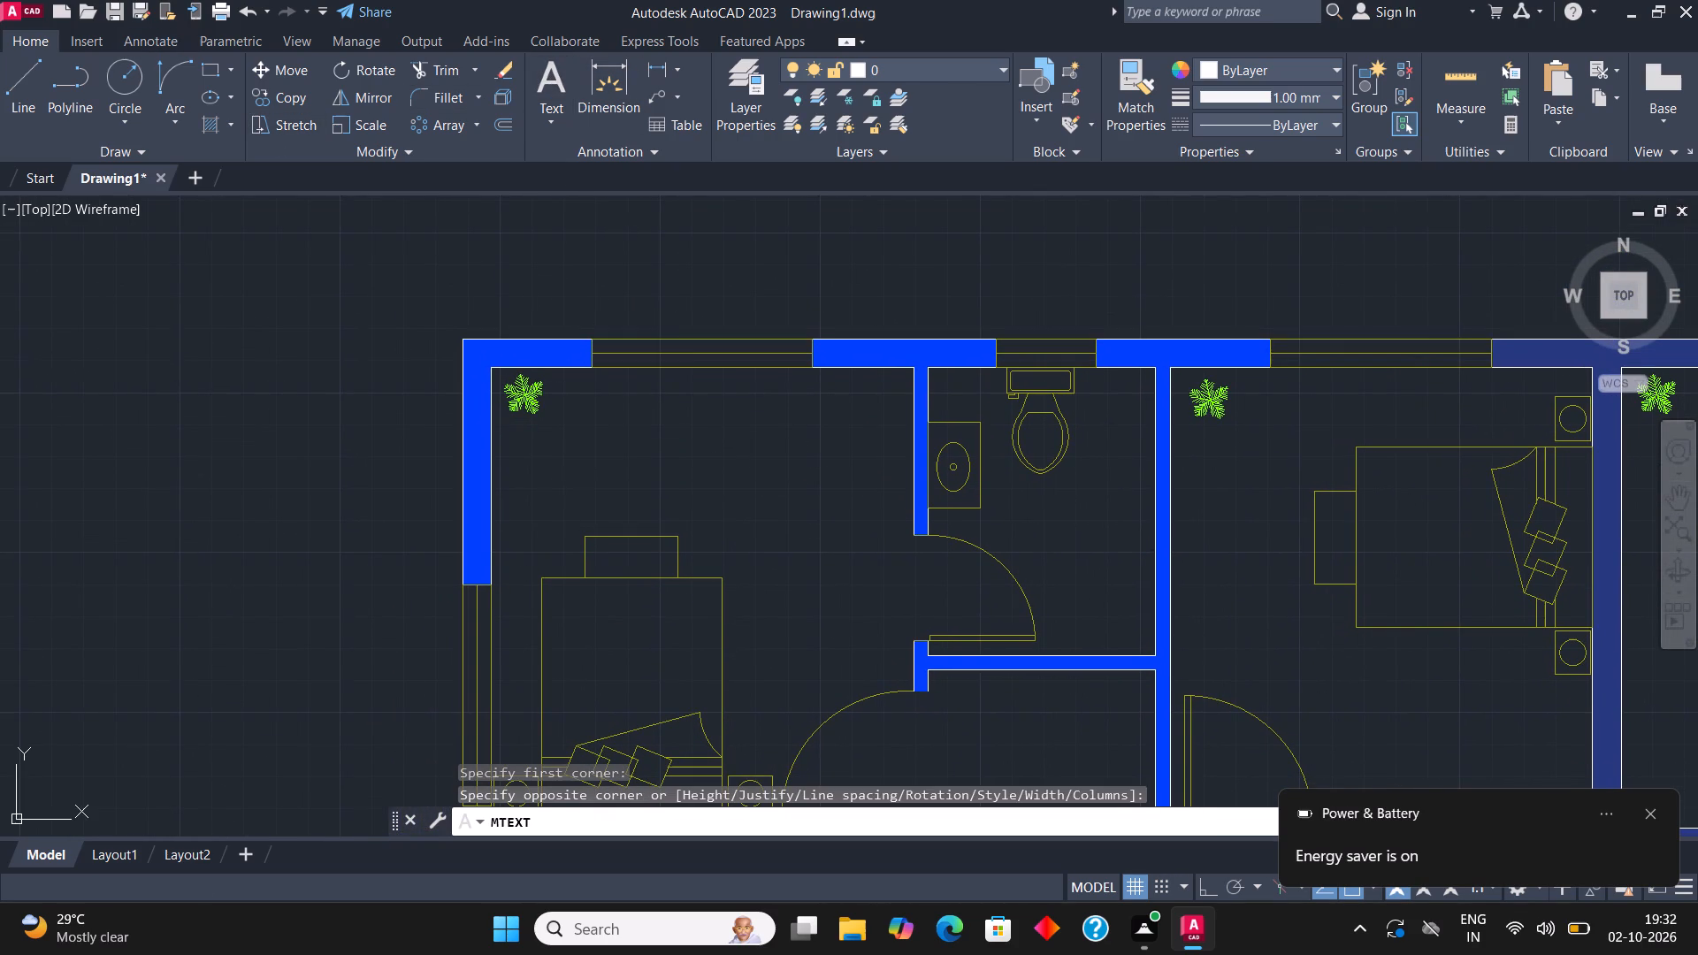
{"action": "type", "text": "BEDROOM"}
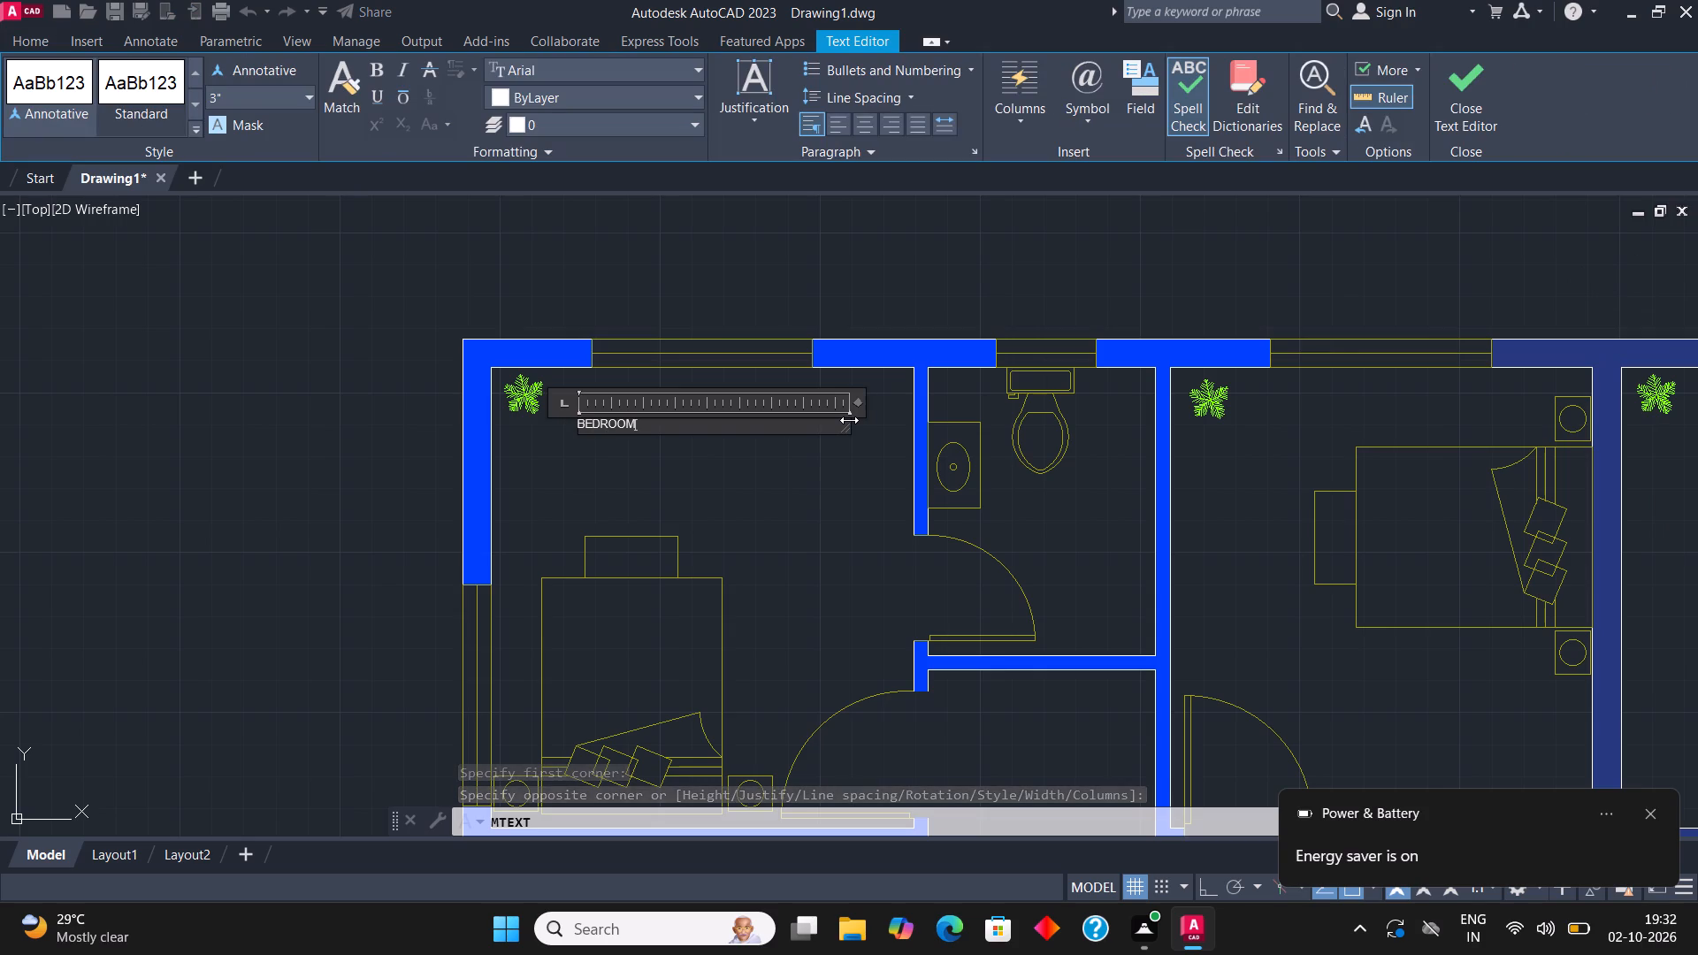
{"action": "left_click", "coordinate": [1460, 90]}
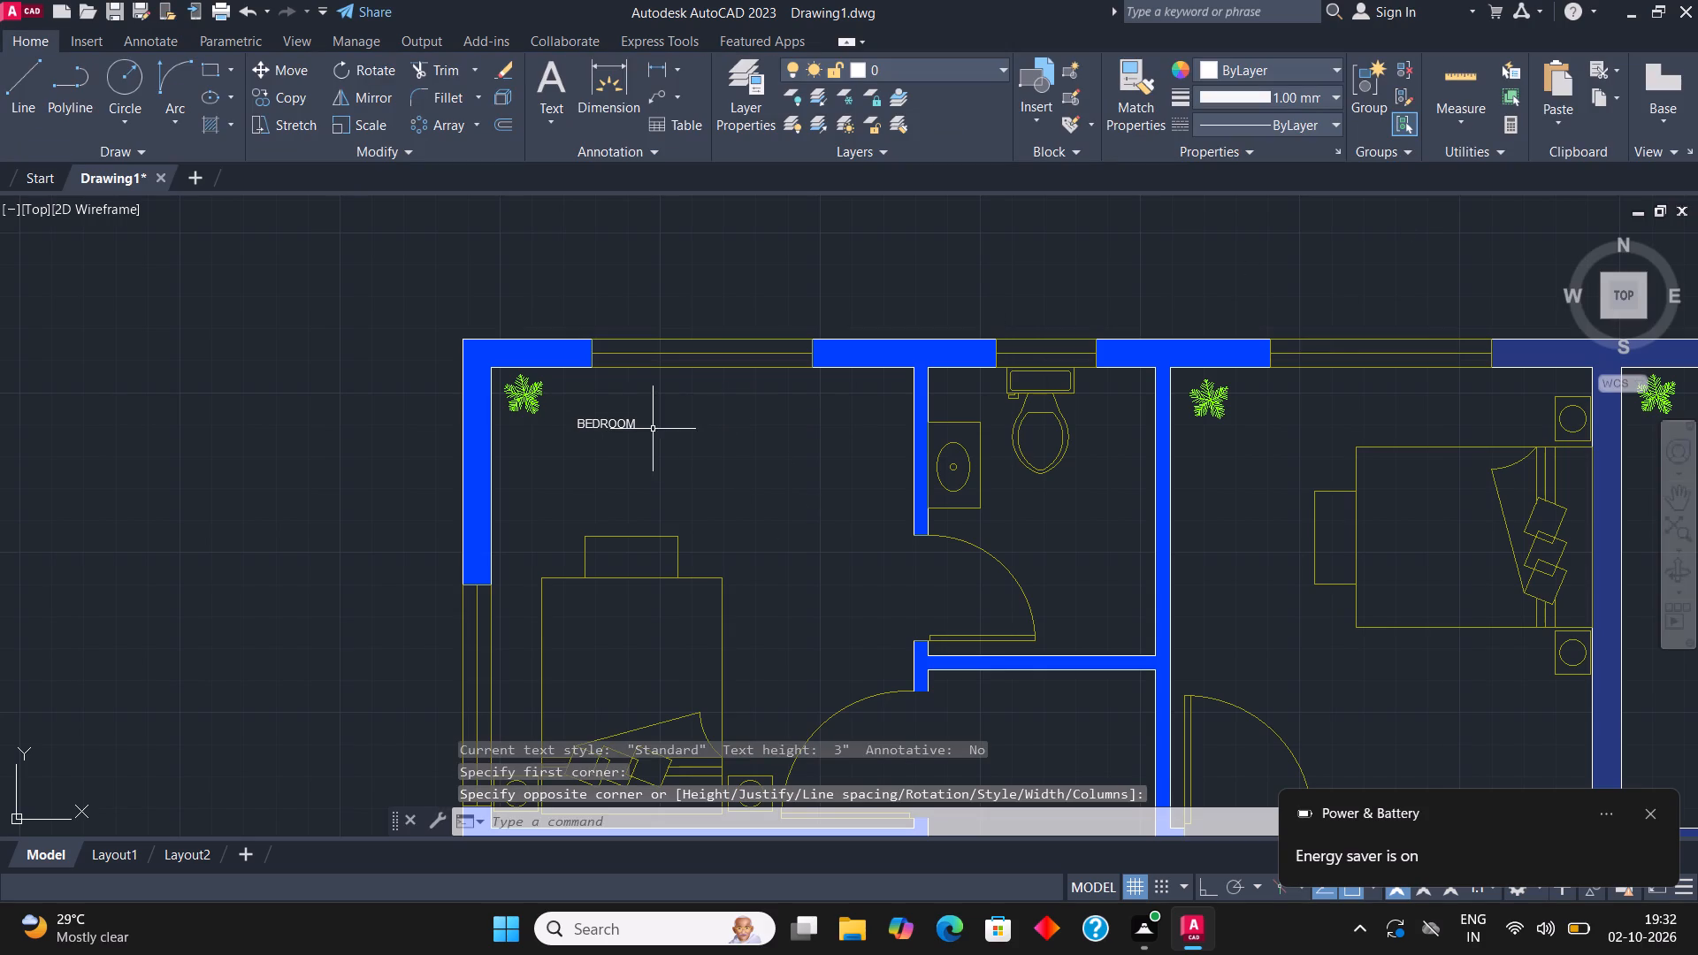
Scale up the BEDROOM label in the left unit's rear corner bedroom freehand, to several times its size.
{"action": "left_click", "coordinate": [618, 421]}
{"action": "left_click", "coordinate": [366, 126]}
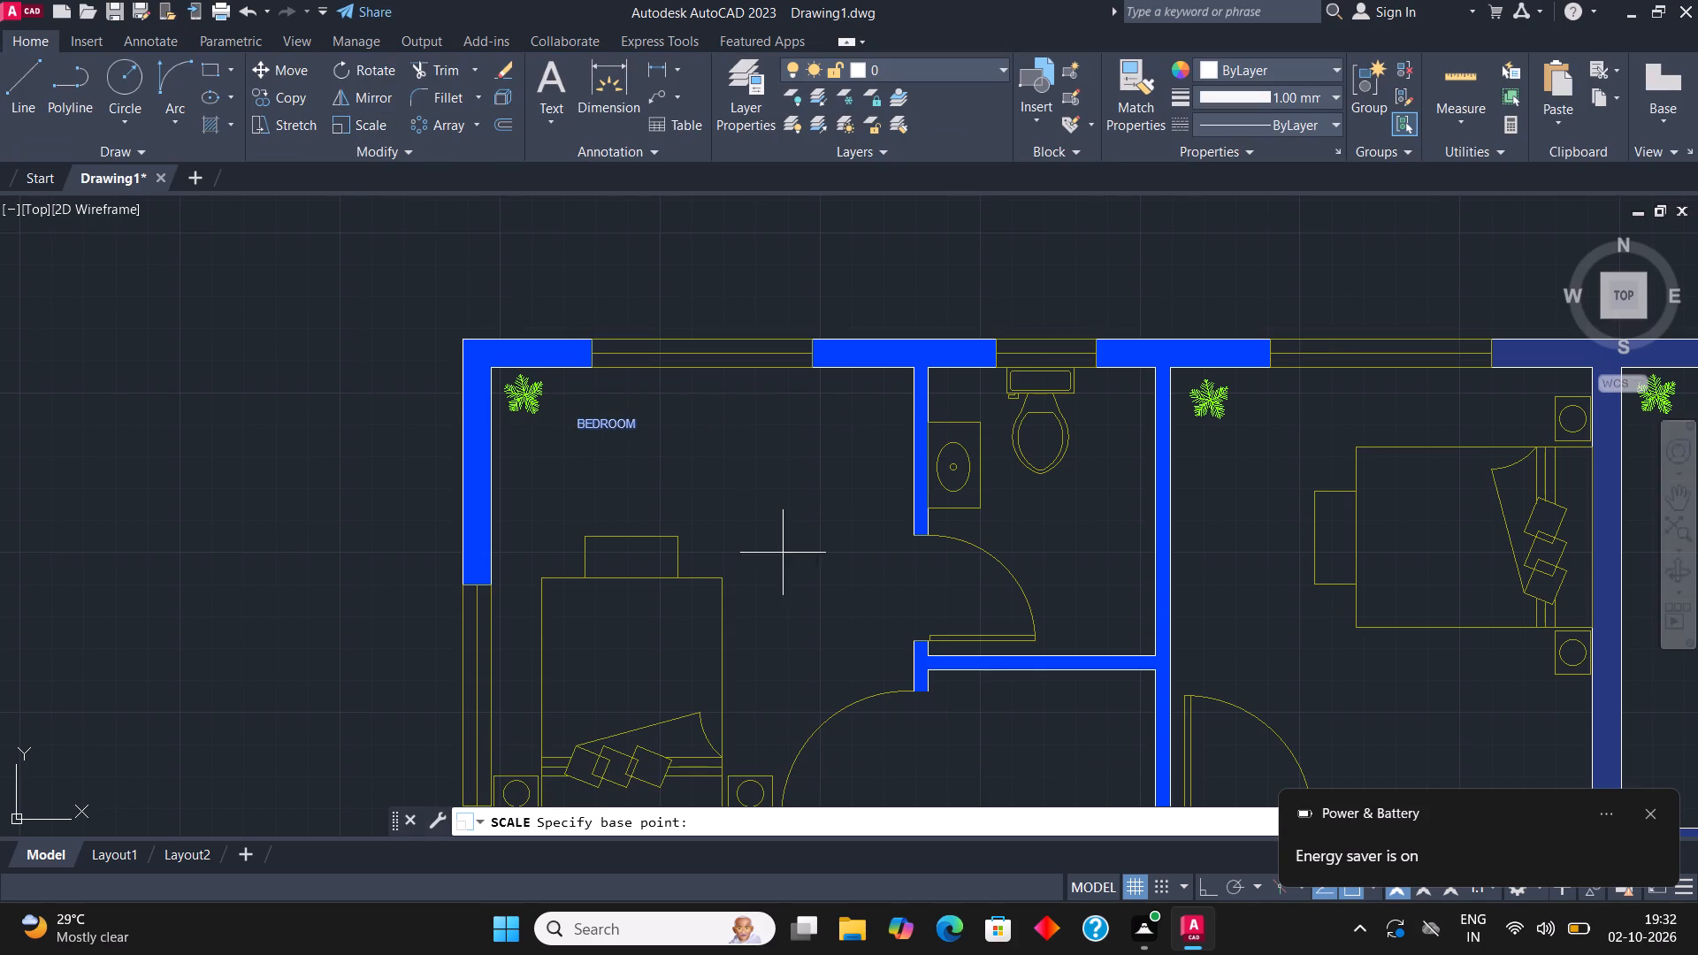
{"action": "left_click", "coordinate": [607, 451]}
{"action": "left_click", "coordinate": [1098, 477]}
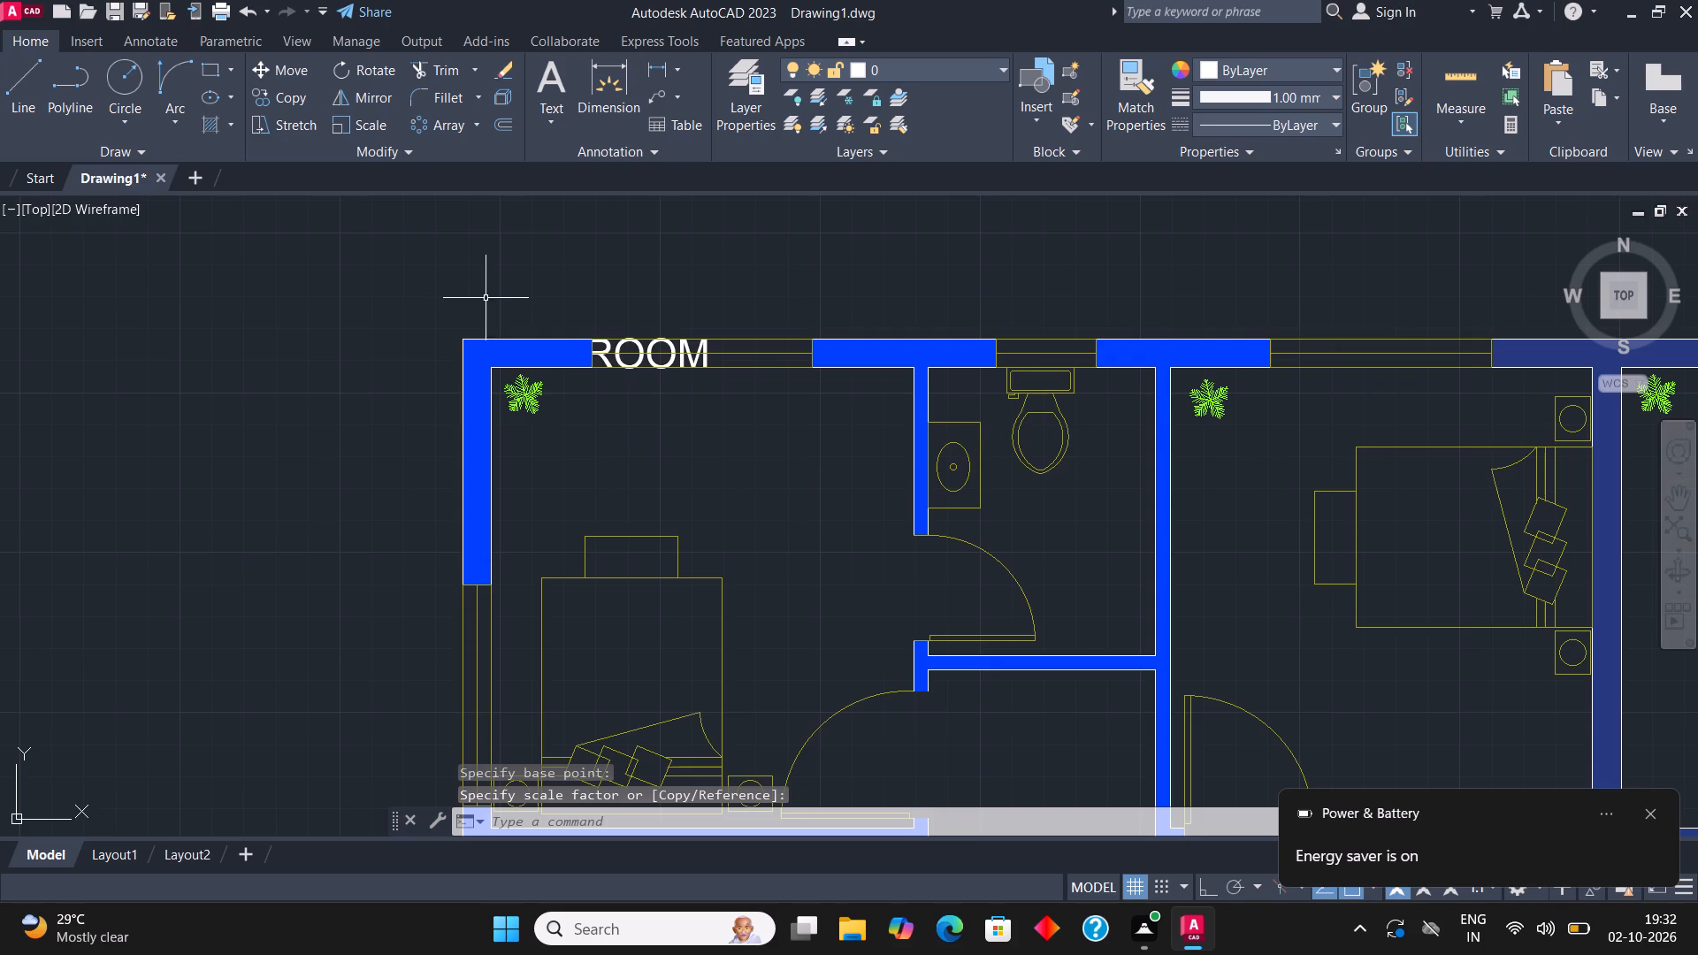
Move the enlarged BEDROOM label off the rear wall into the corner bedroom, just above the bed.
{"action": "left_click", "coordinate": [686, 344]}
{"action": "left_click", "coordinate": [275, 63]}
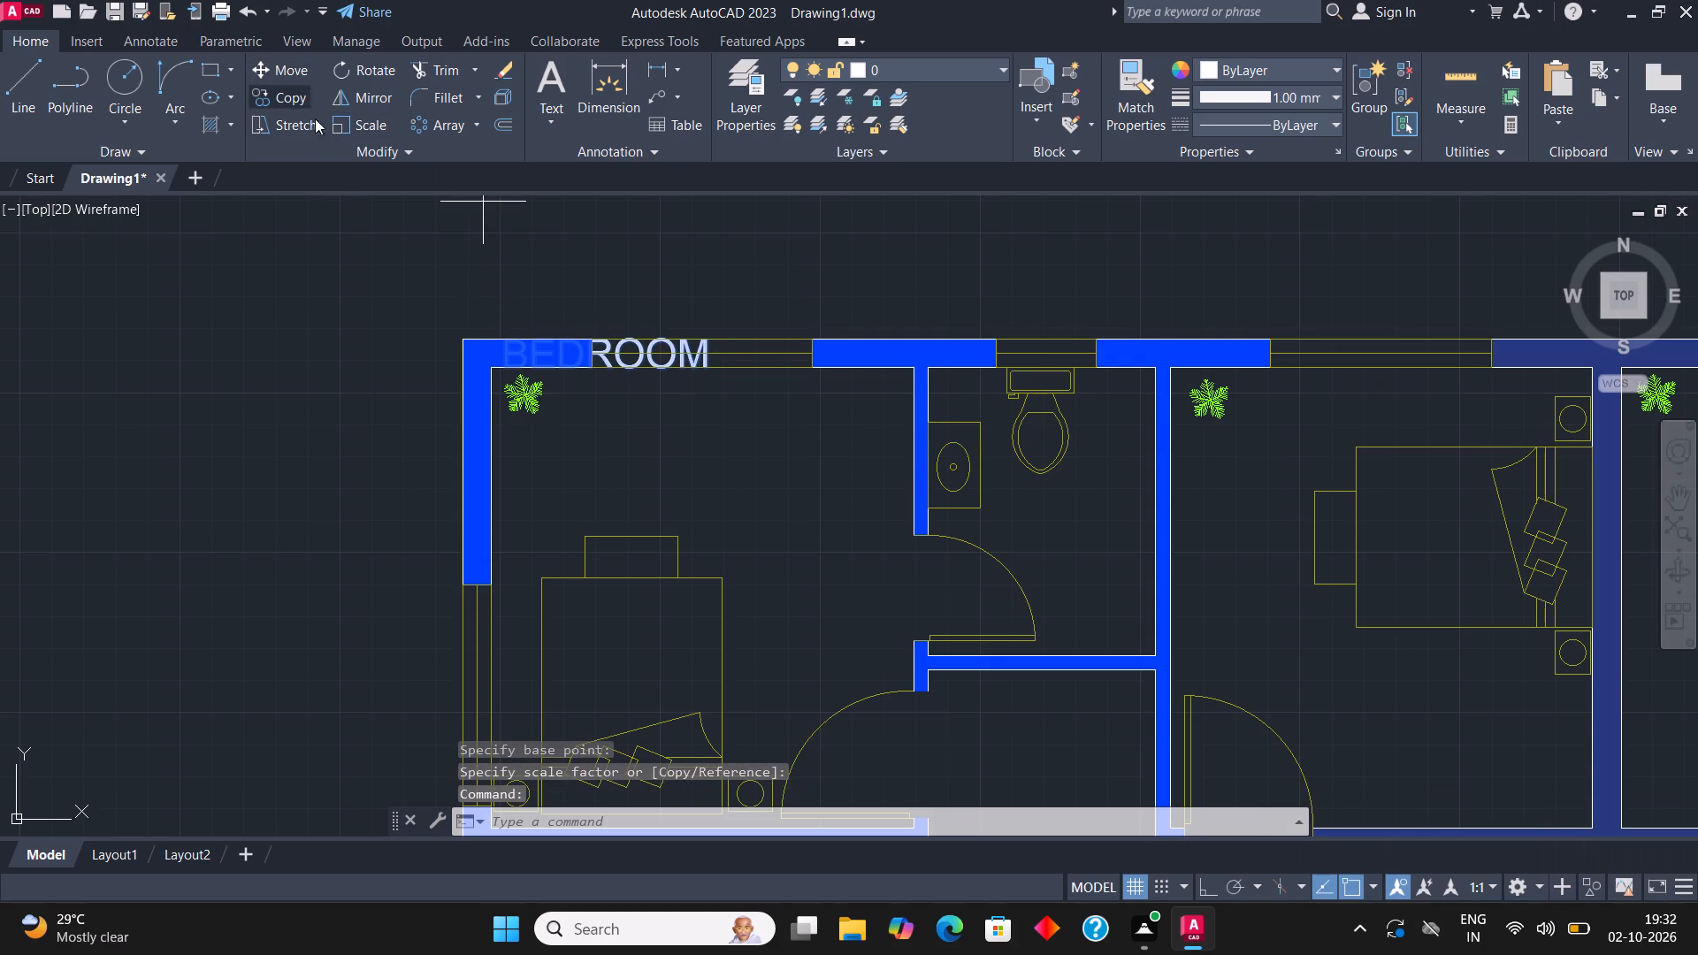
{"action": "left_click", "coordinate": [662, 364]}
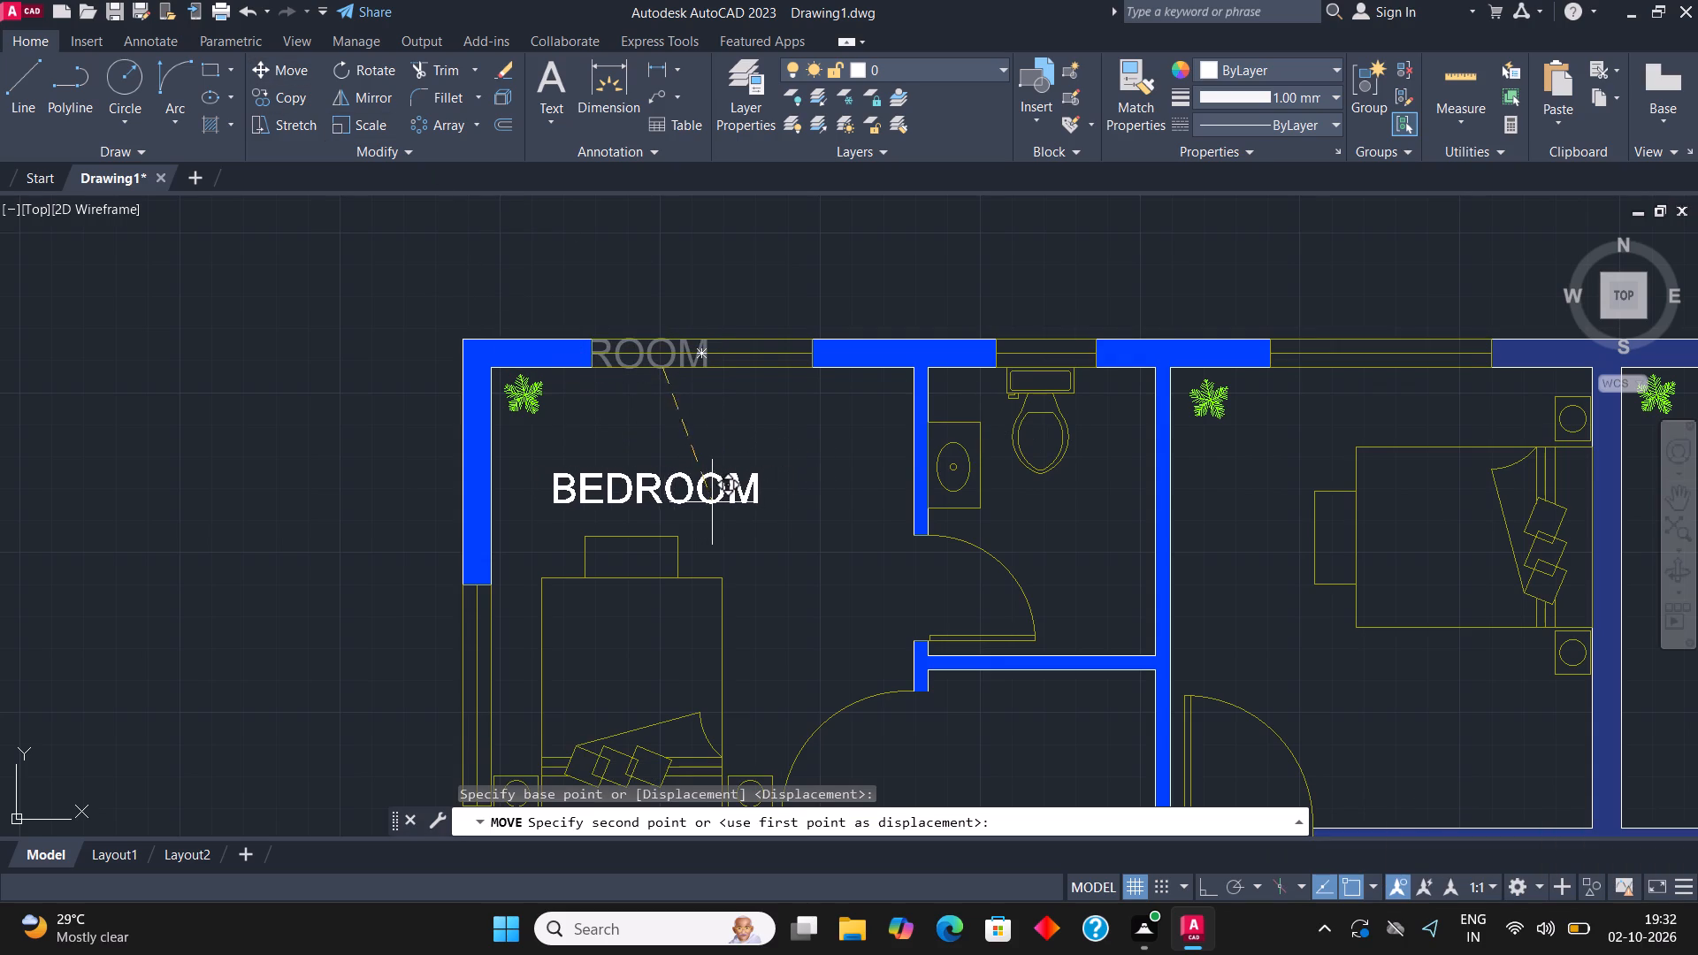
{"action": "left_click", "coordinate": [712, 502]}
Copy the BEDROOM label into the left unit's rear toilet and into its second bedroom, below the bed.
{"action": "left_click", "coordinate": [662, 497]}
{"action": "left_click", "coordinate": [282, 109]}
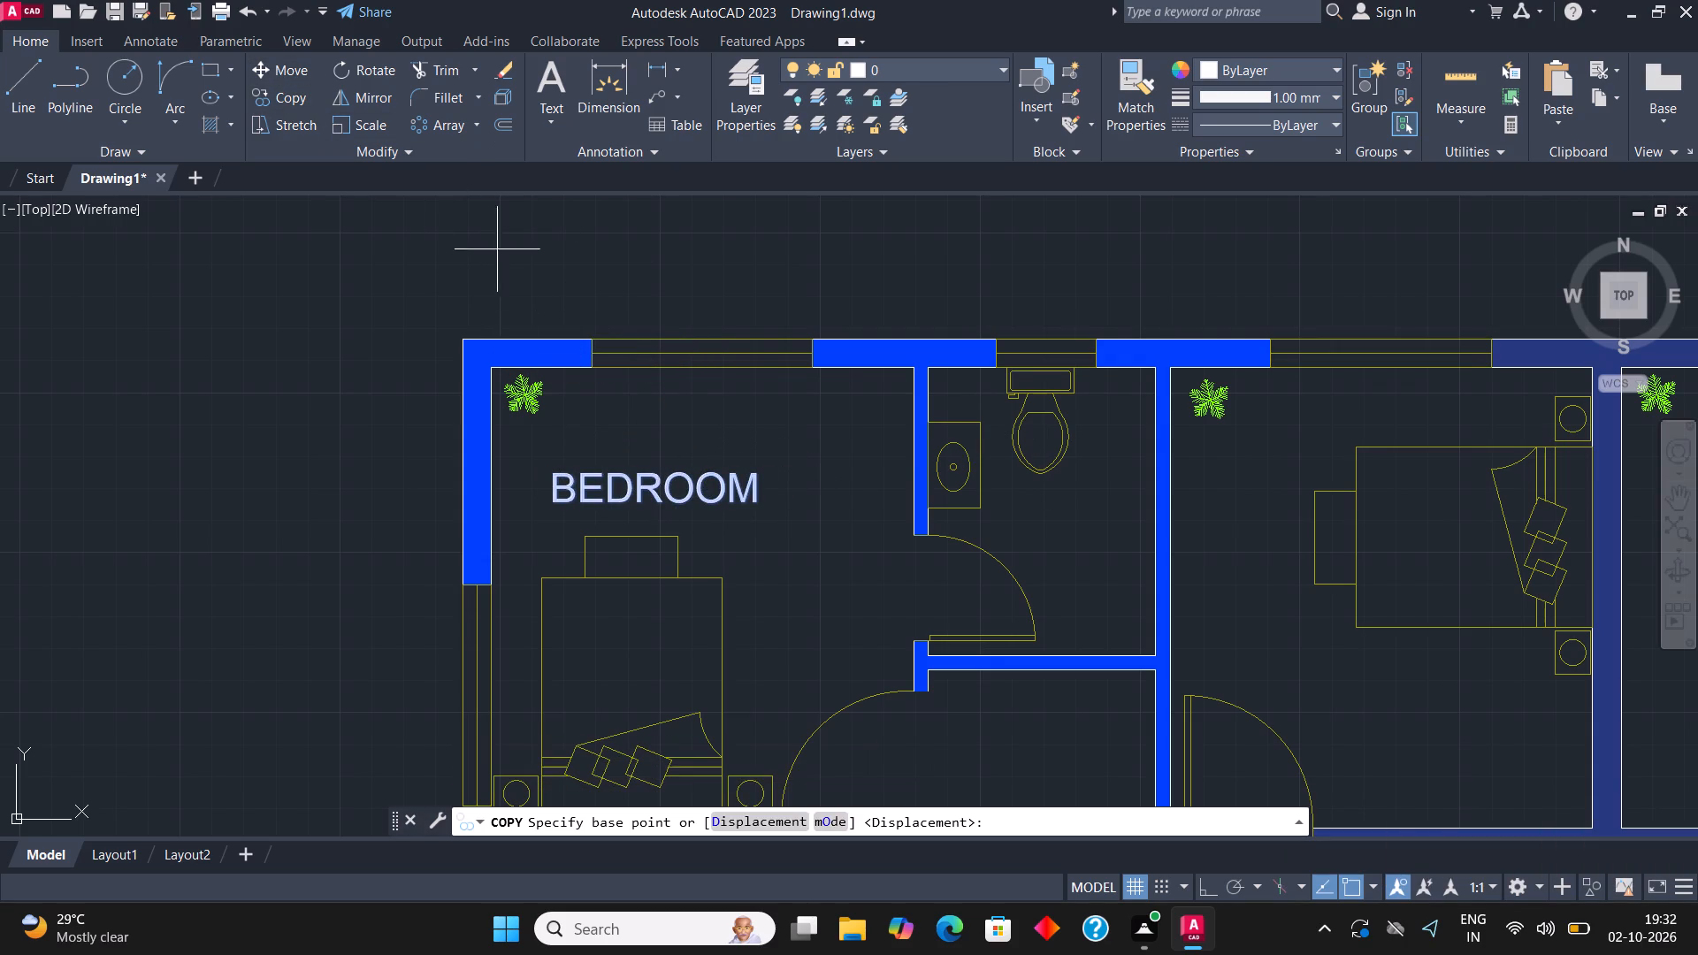
{"action": "left_click", "coordinate": [654, 493]}
{"action": "scroll", "coordinate": [642, 492], "scroll_direction": "down", "scroll_amount": 1}
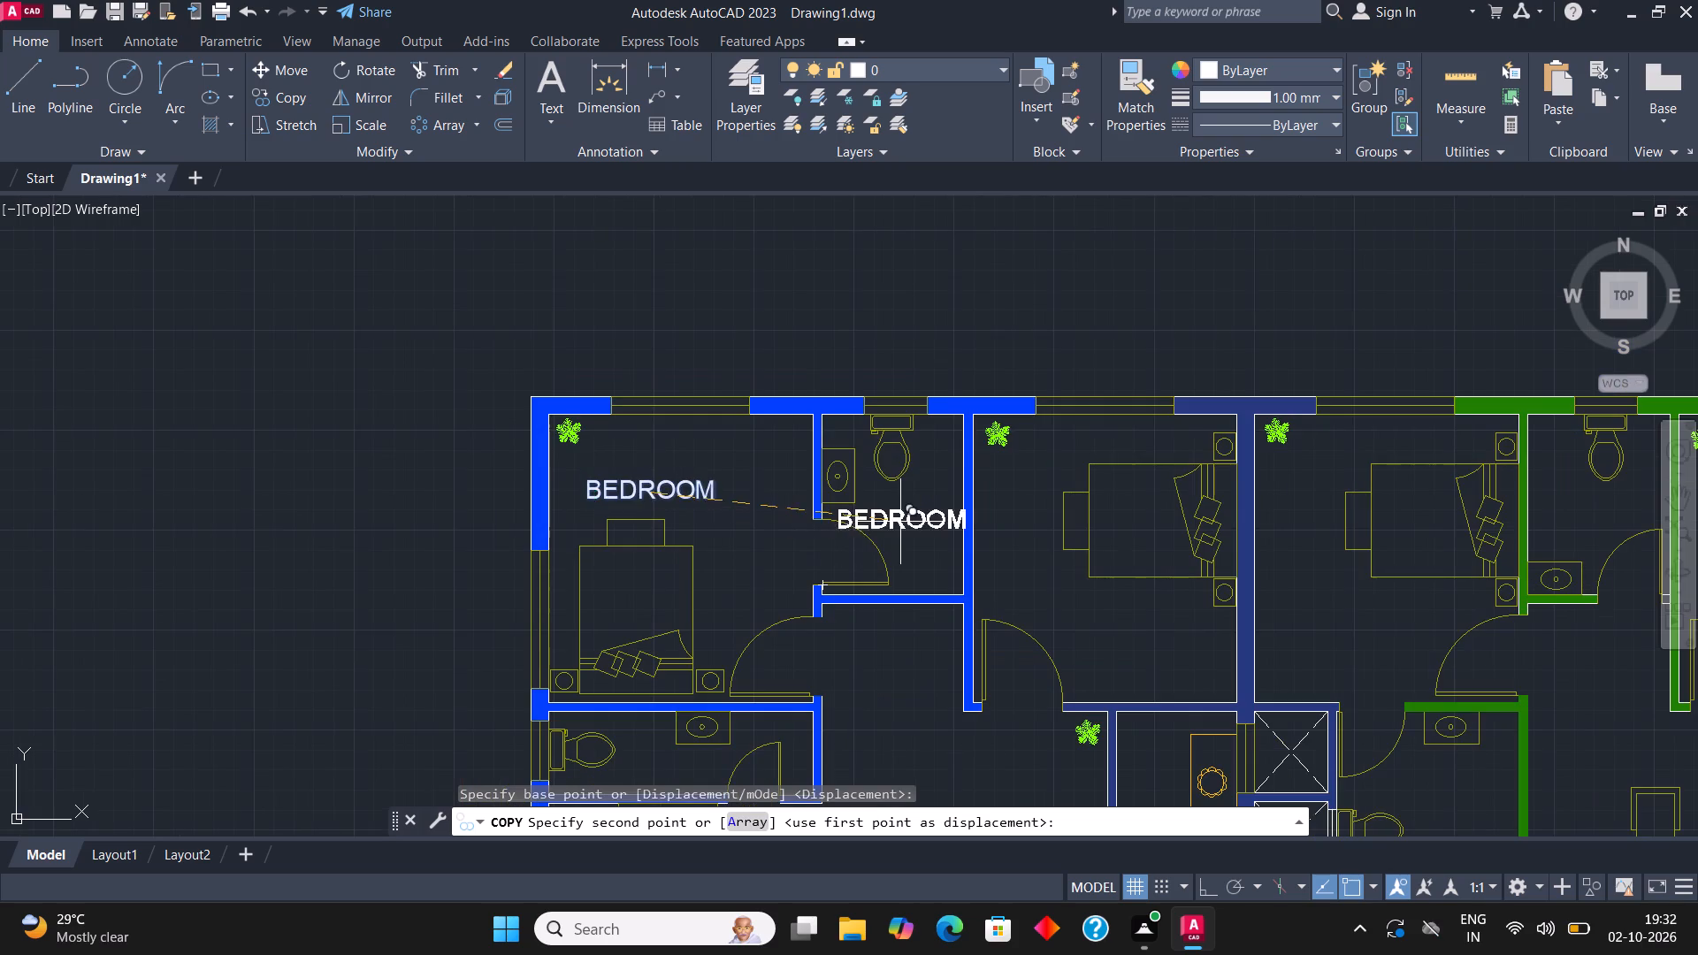
{"action": "scroll", "coordinate": [892, 513], "scroll_direction": "up", "scroll_amount": 3}
{"action": "left_click", "coordinate": [888, 492]}
{"action": "scroll", "coordinate": [715, 488], "scroll_direction": "down", "scroll_amount": 3}
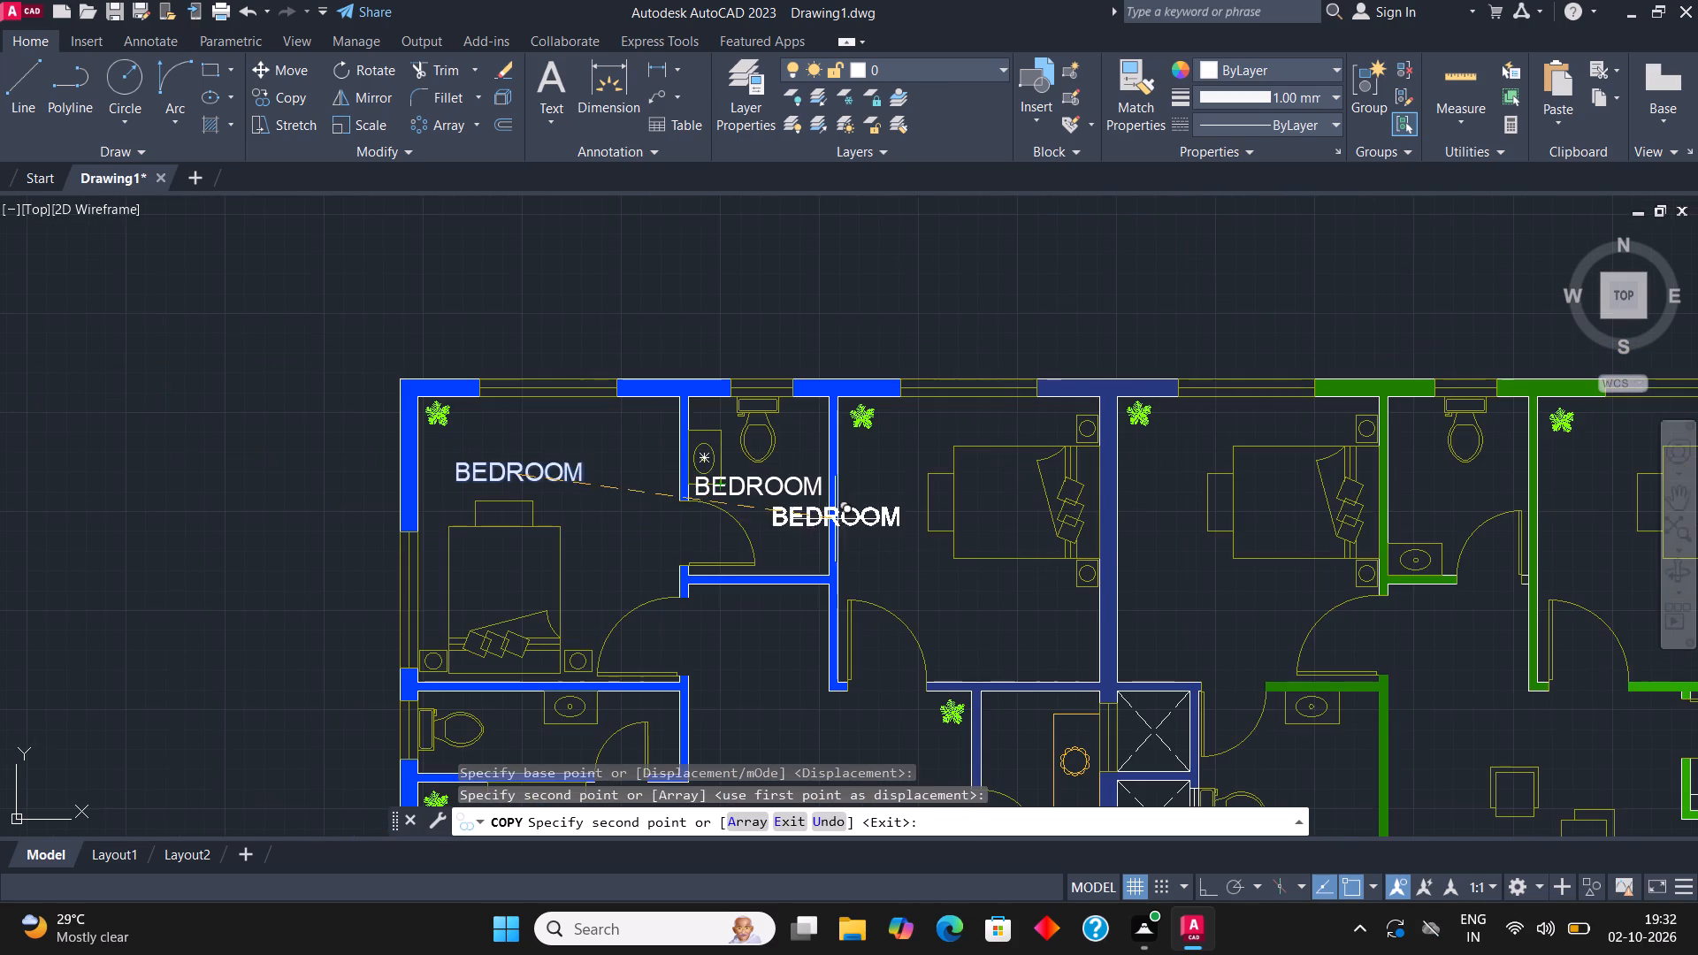
{"action": "scroll", "coordinate": [981, 581], "scroll_direction": "up", "scroll_amount": 2}
{"action": "left_click", "coordinate": [1058, 670]}
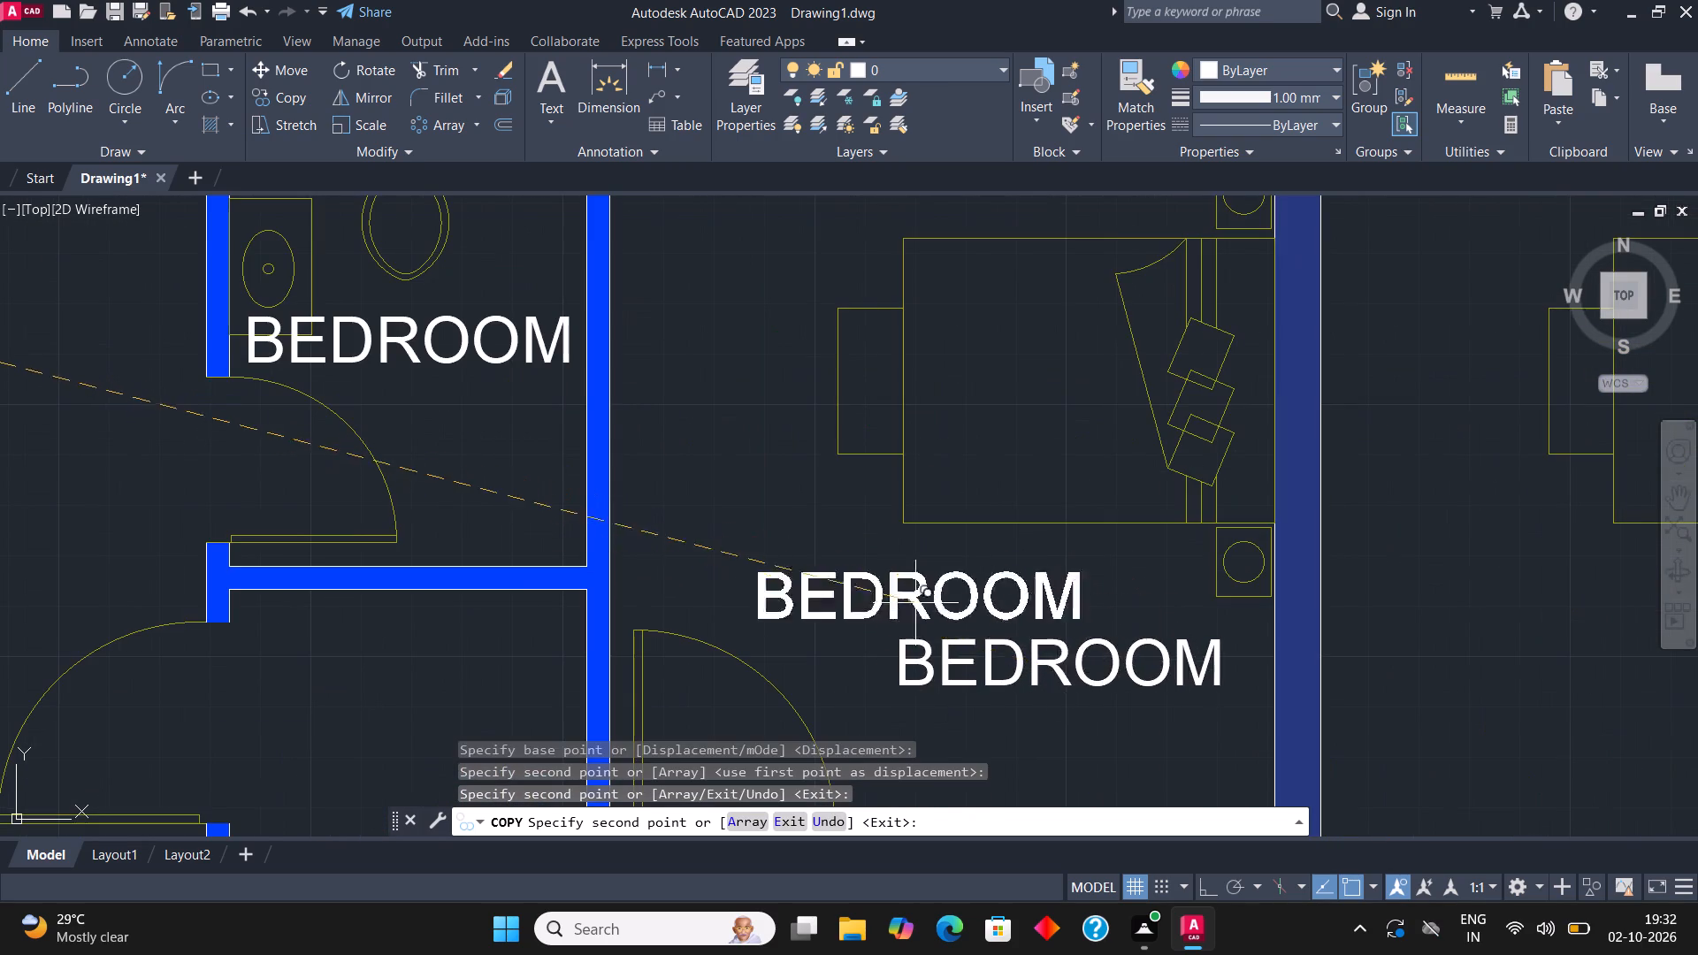
Copy the BEDROOM label into the right unit's two bedrooms, below the beds, and into its toilet beside the shafts.
{"action": "scroll", "coordinate": [766, 550], "scroll_direction": "down", "scroll_amount": 3}
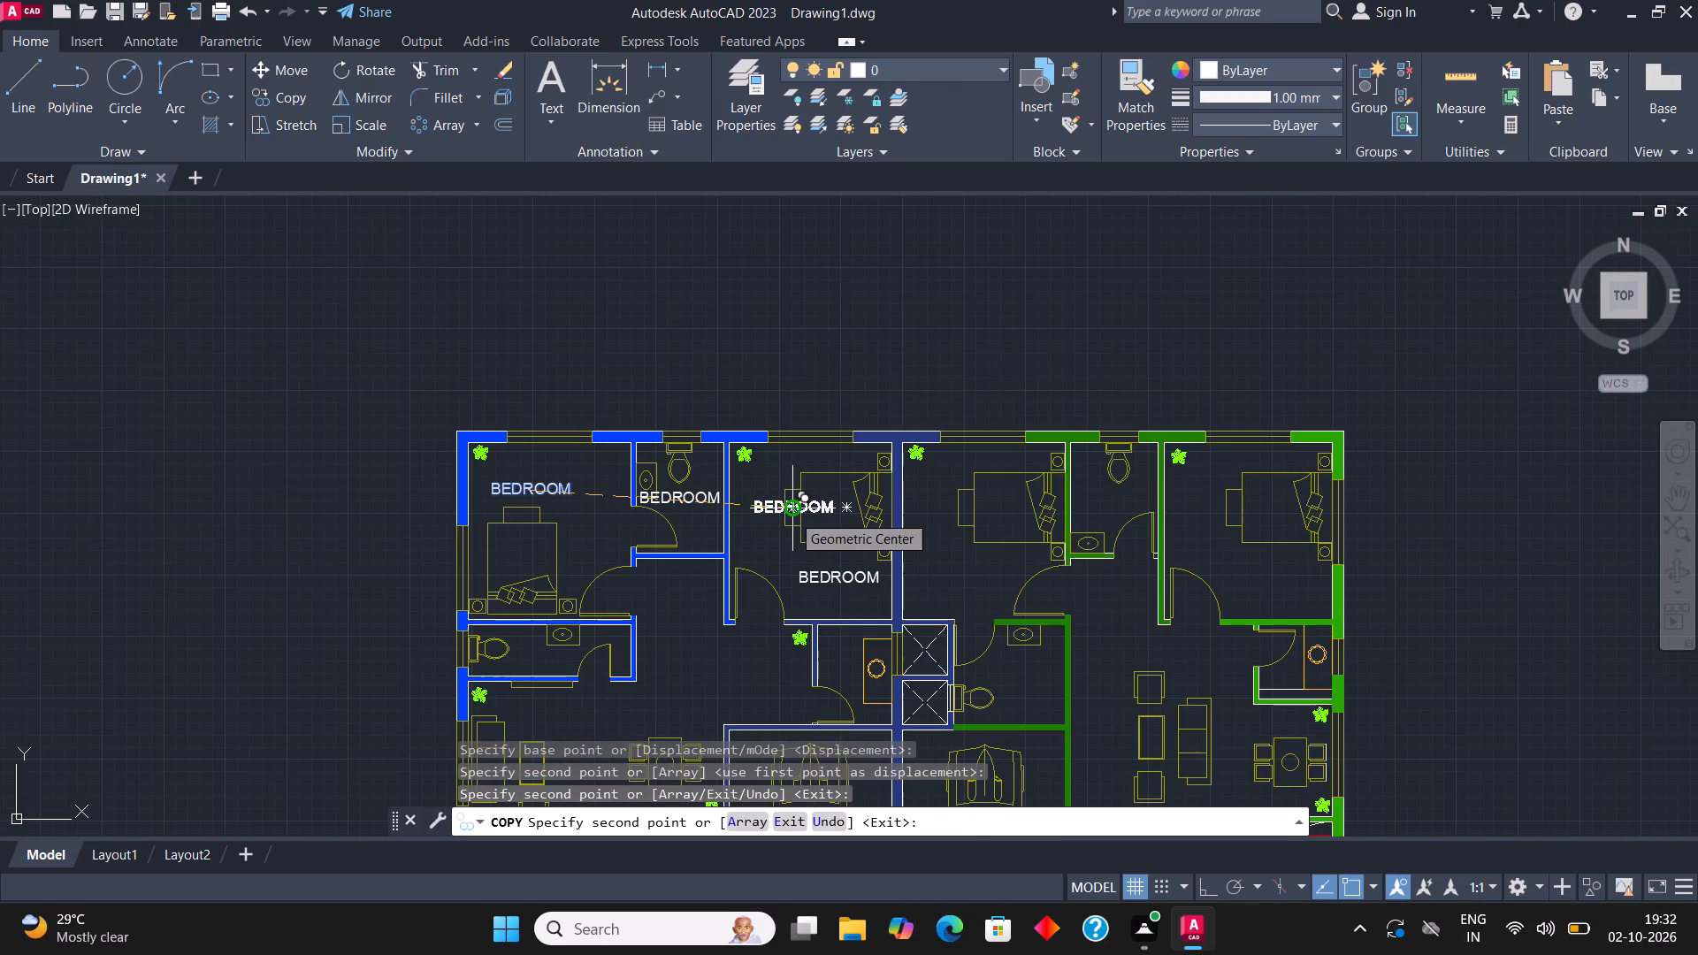
{"action": "scroll", "coordinate": [985, 554], "scroll_direction": "up", "scroll_amount": 3}
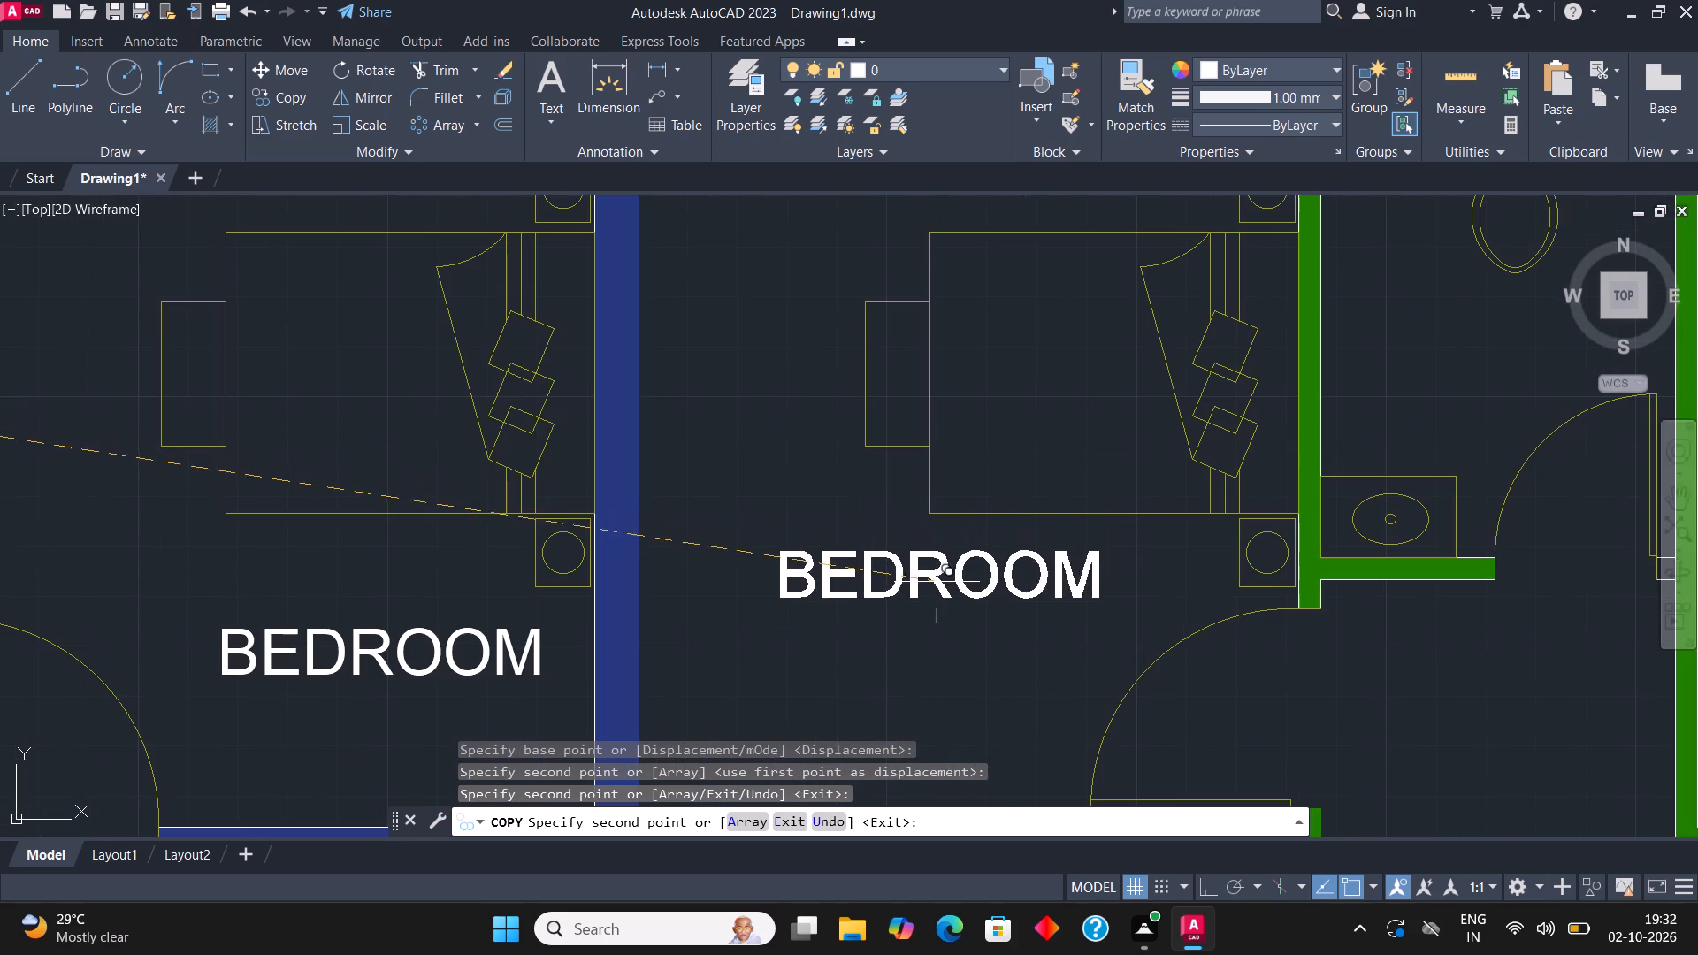
{"action": "left_click", "coordinate": [937, 586]}
{"action": "scroll", "coordinate": [749, 569], "scroll_direction": "down", "scroll_amount": 3}
{"action": "scroll", "coordinate": [1052, 557], "scroll_direction": "up", "scroll_amount": 2}
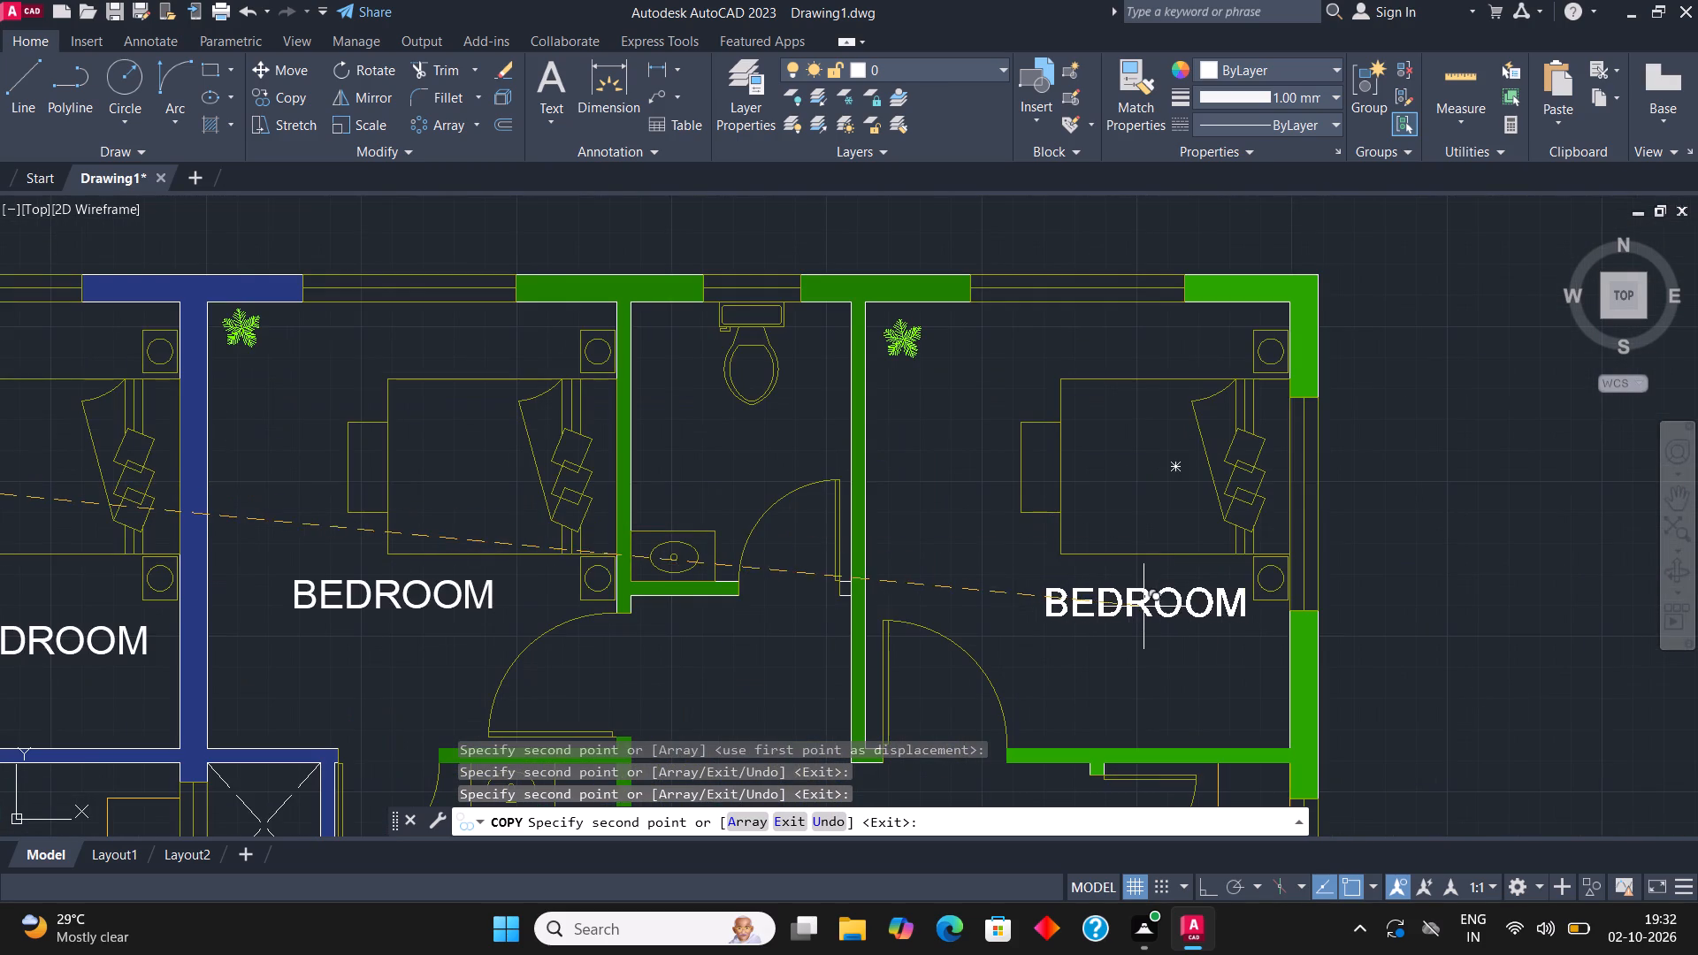
{"action": "left_click", "coordinate": [1133, 594]}
{"action": "scroll", "coordinate": [1093, 354], "scroll_direction": "down", "scroll_amount": 2}
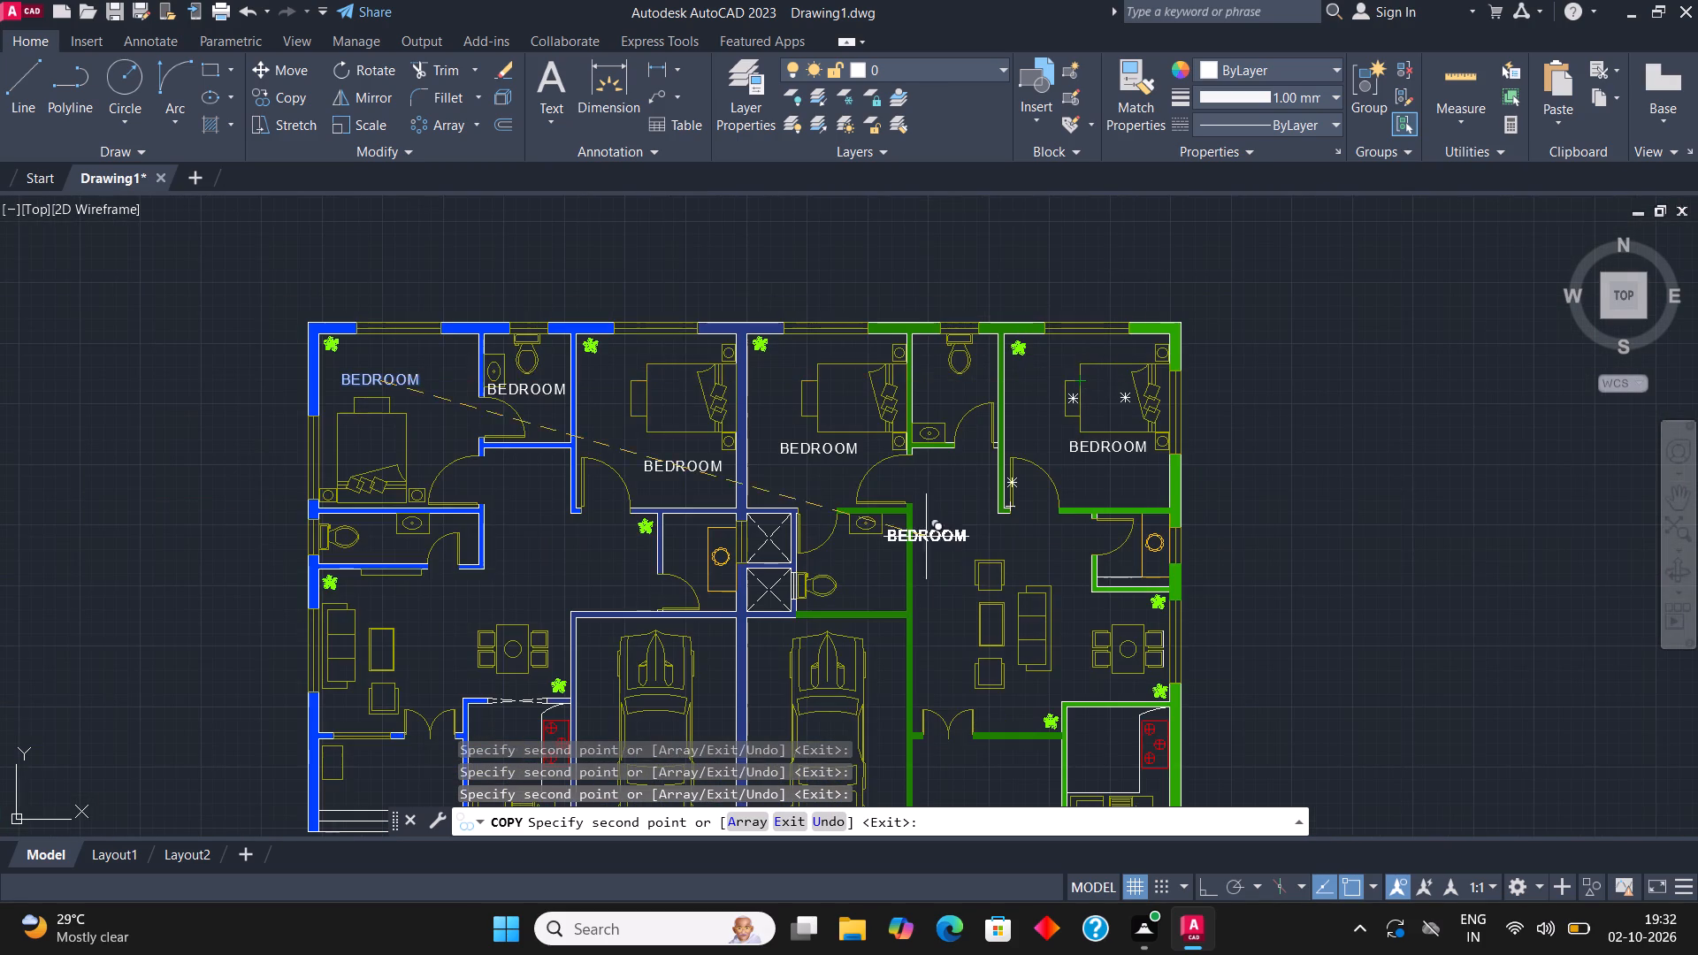
{"action": "scroll", "coordinate": [849, 571], "scroll_direction": "up", "scroll_amount": 3}
{"action": "left_click", "coordinate": [862, 517]}
Copy the BEDROOM label into the left unit's small room beside the shafts, the open area above the dining table, and the side toilet.
{"action": "scroll", "coordinate": [1045, 486], "scroll_direction": "down", "scroll_amount": 2}
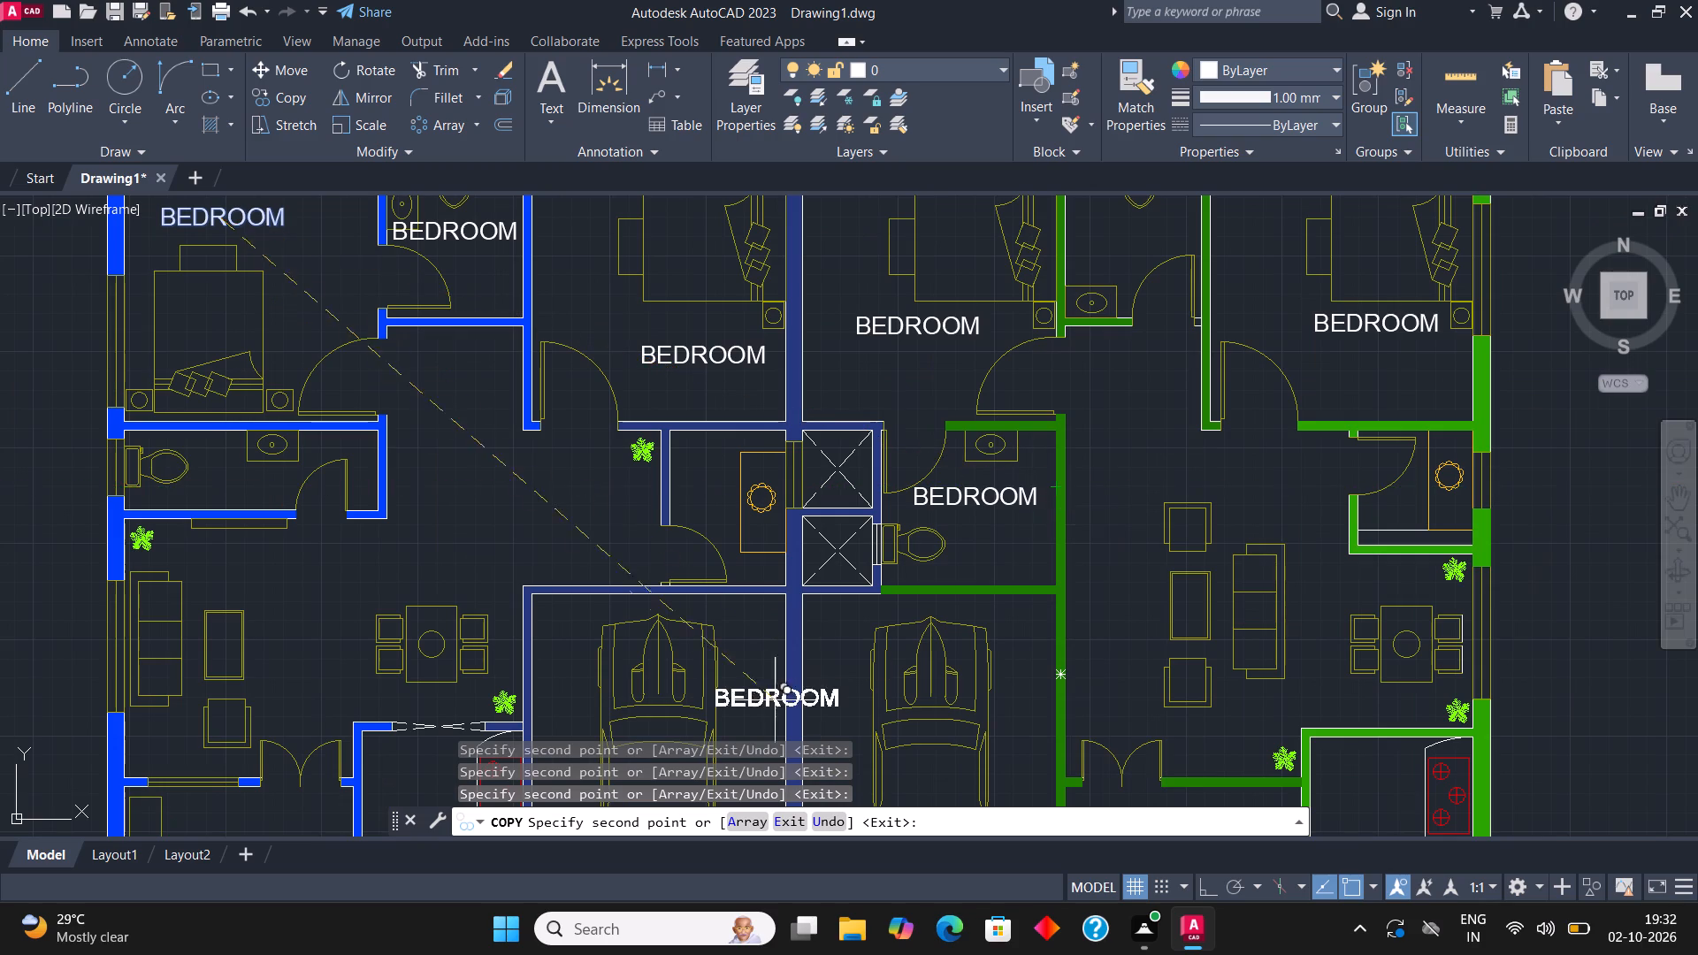
{"action": "scroll", "coordinate": [746, 412], "scroll_direction": "up", "scroll_amount": 3}
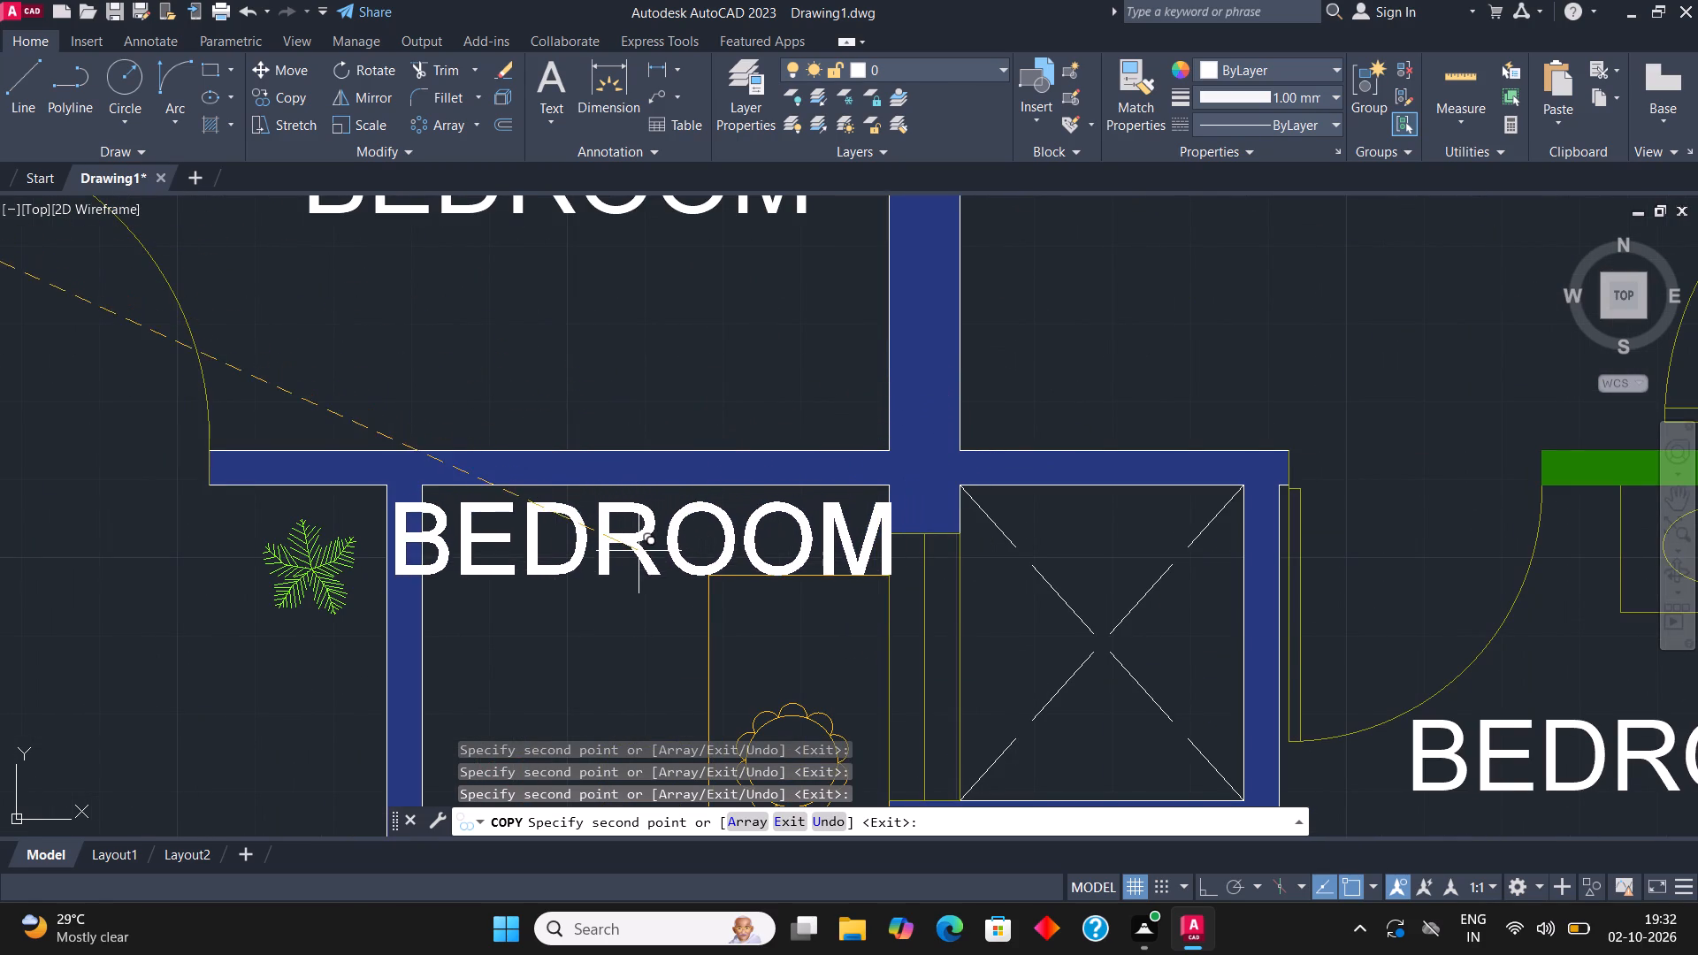
{"action": "left_click", "coordinate": [639, 551]}
{"action": "scroll", "coordinate": [944, 353], "scroll_direction": "down", "scroll_amount": 3}
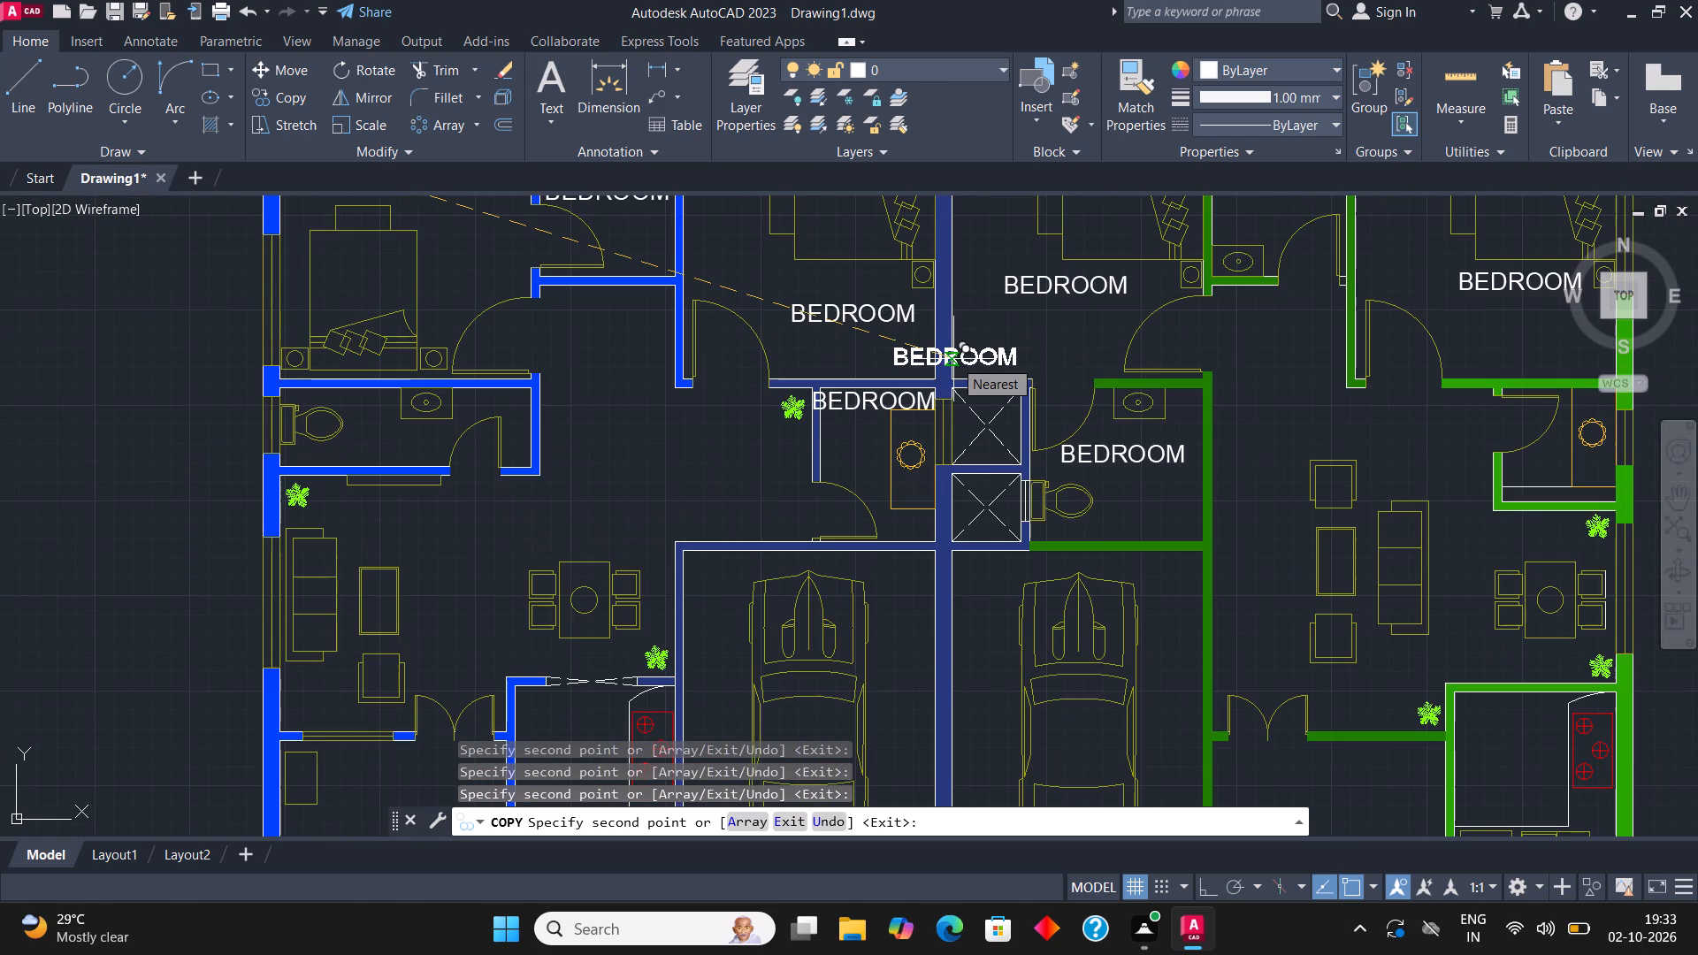
{"action": "left_click", "coordinate": [649, 466]}
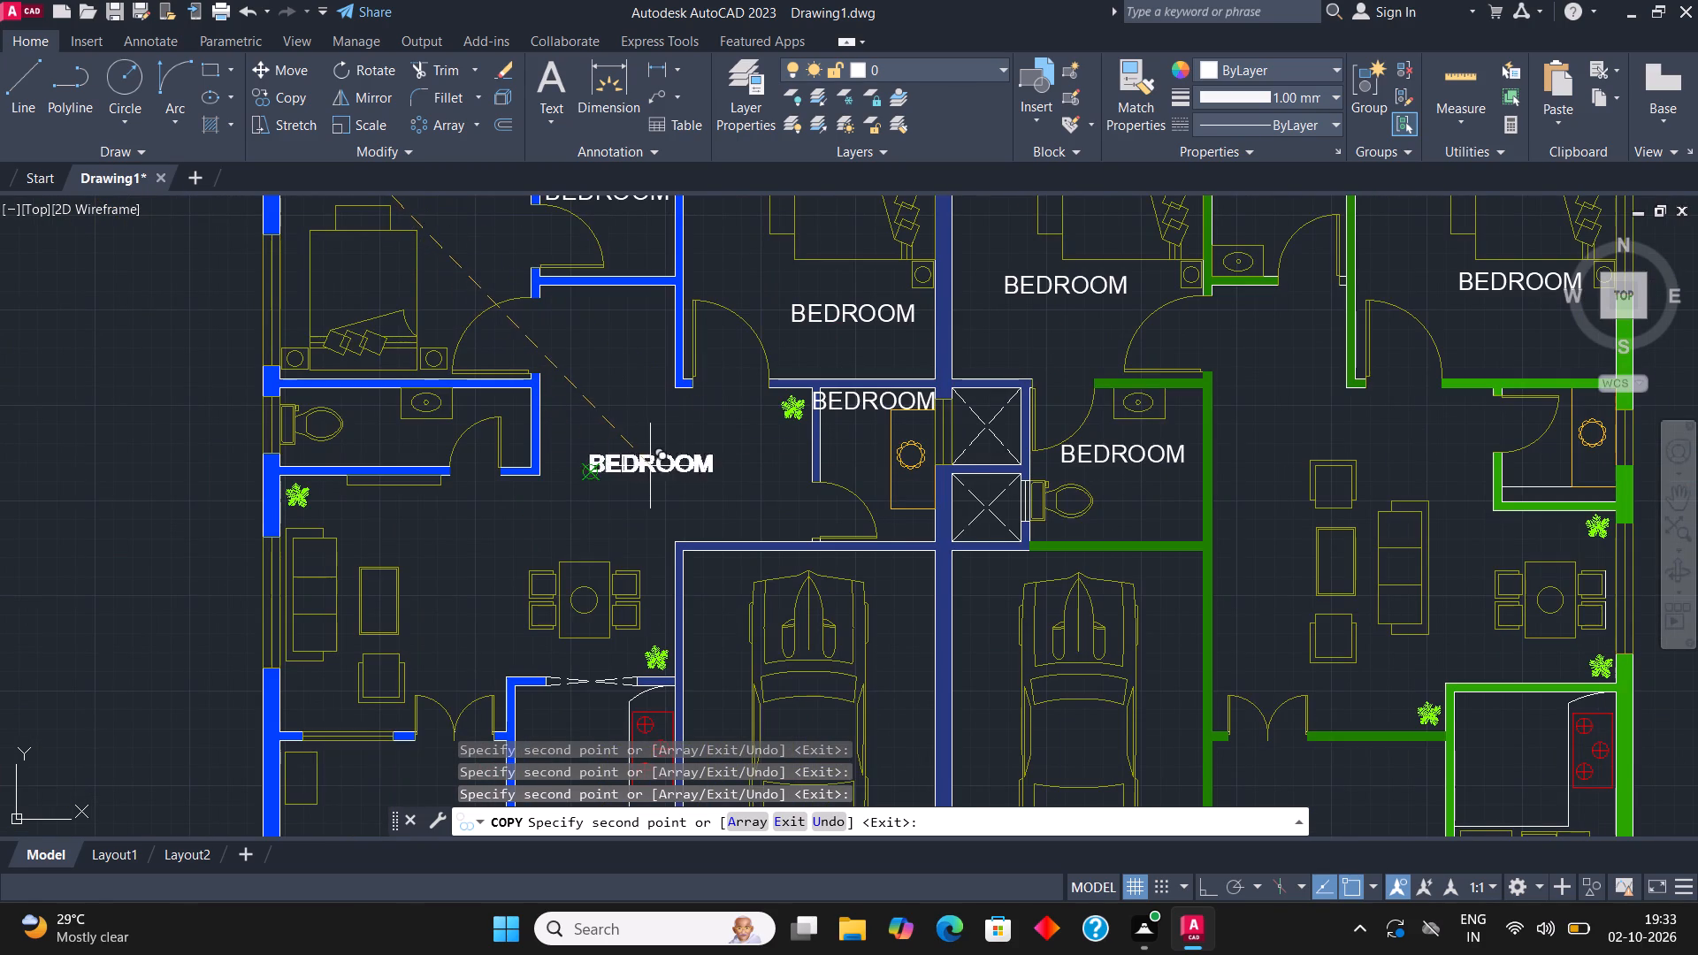
{"action": "scroll", "coordinate": [758, 456], "scroll_direction": "down", "scroll_amount": 1}
{"action": "scroll", "coordinate": [513, 447], "scroll_direction": "up", "scroll_amount": 3}
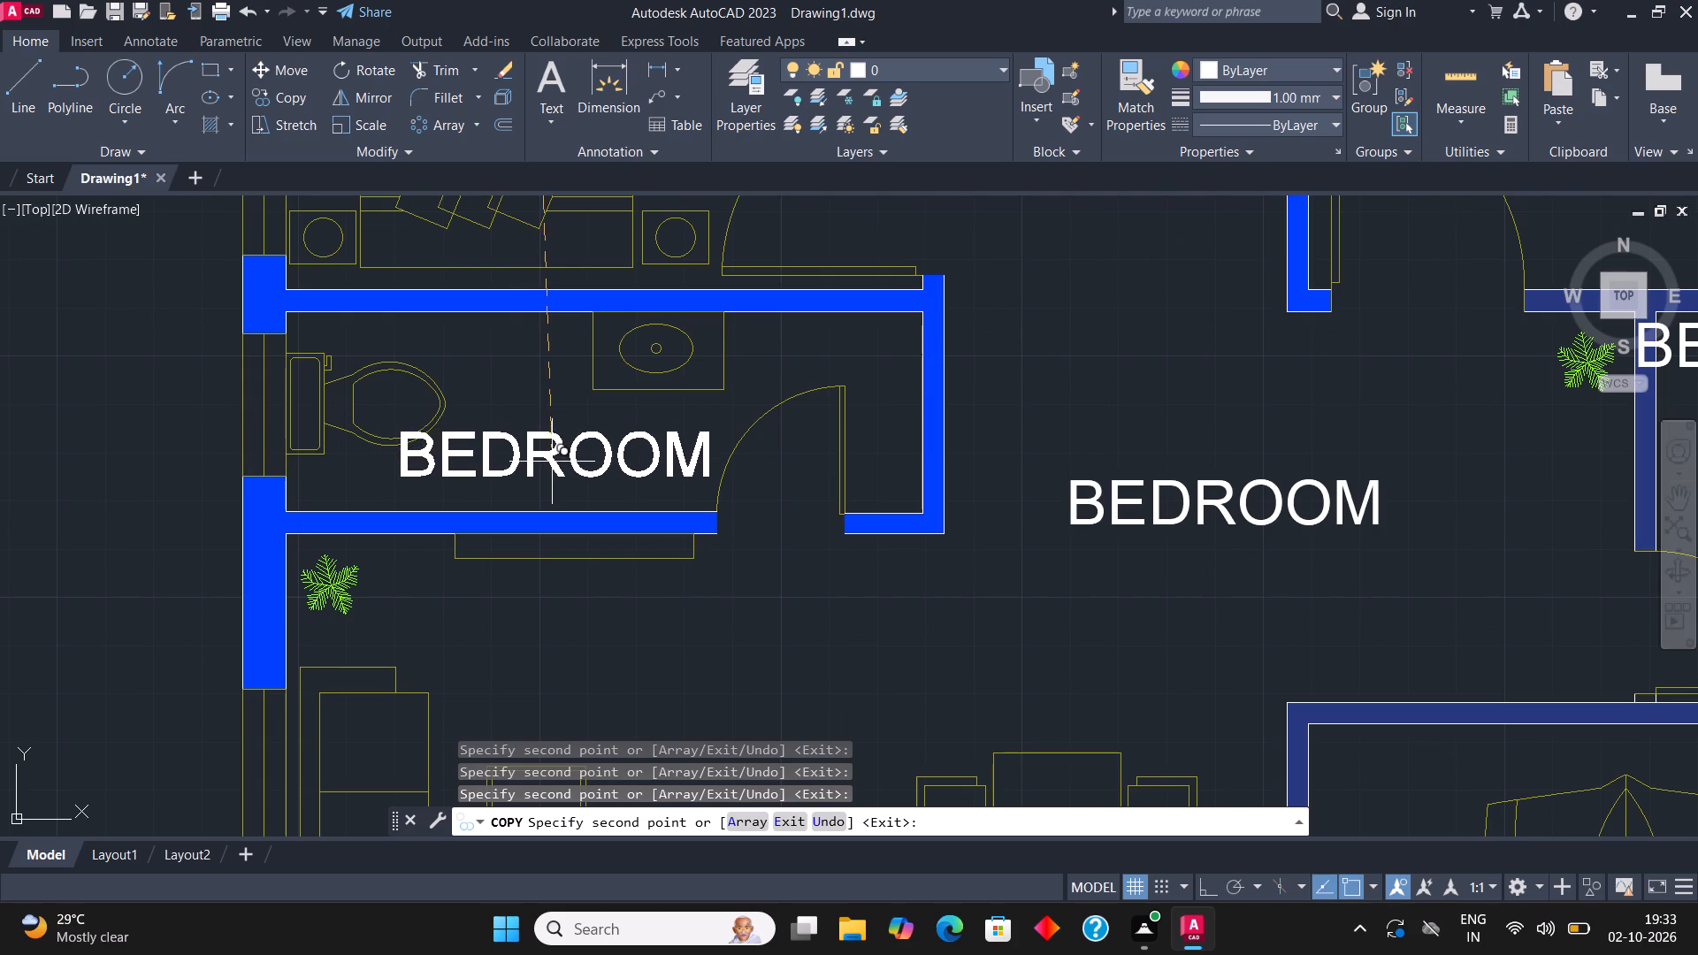
{"action": "left_click", "coordinate": [552, 462]}
Copy the BEDROOM label into the left unit's living area above the coffee table, the entrance porch, and the kitchen.
{"action": "scroll", "coordinate": [741, 357], "scroll_direction": "down", "scroll_amount": 2}
{"action": "scroll", "coordinate": [654, 557], "scroll_direction": "up", "scroll_amount": 2}
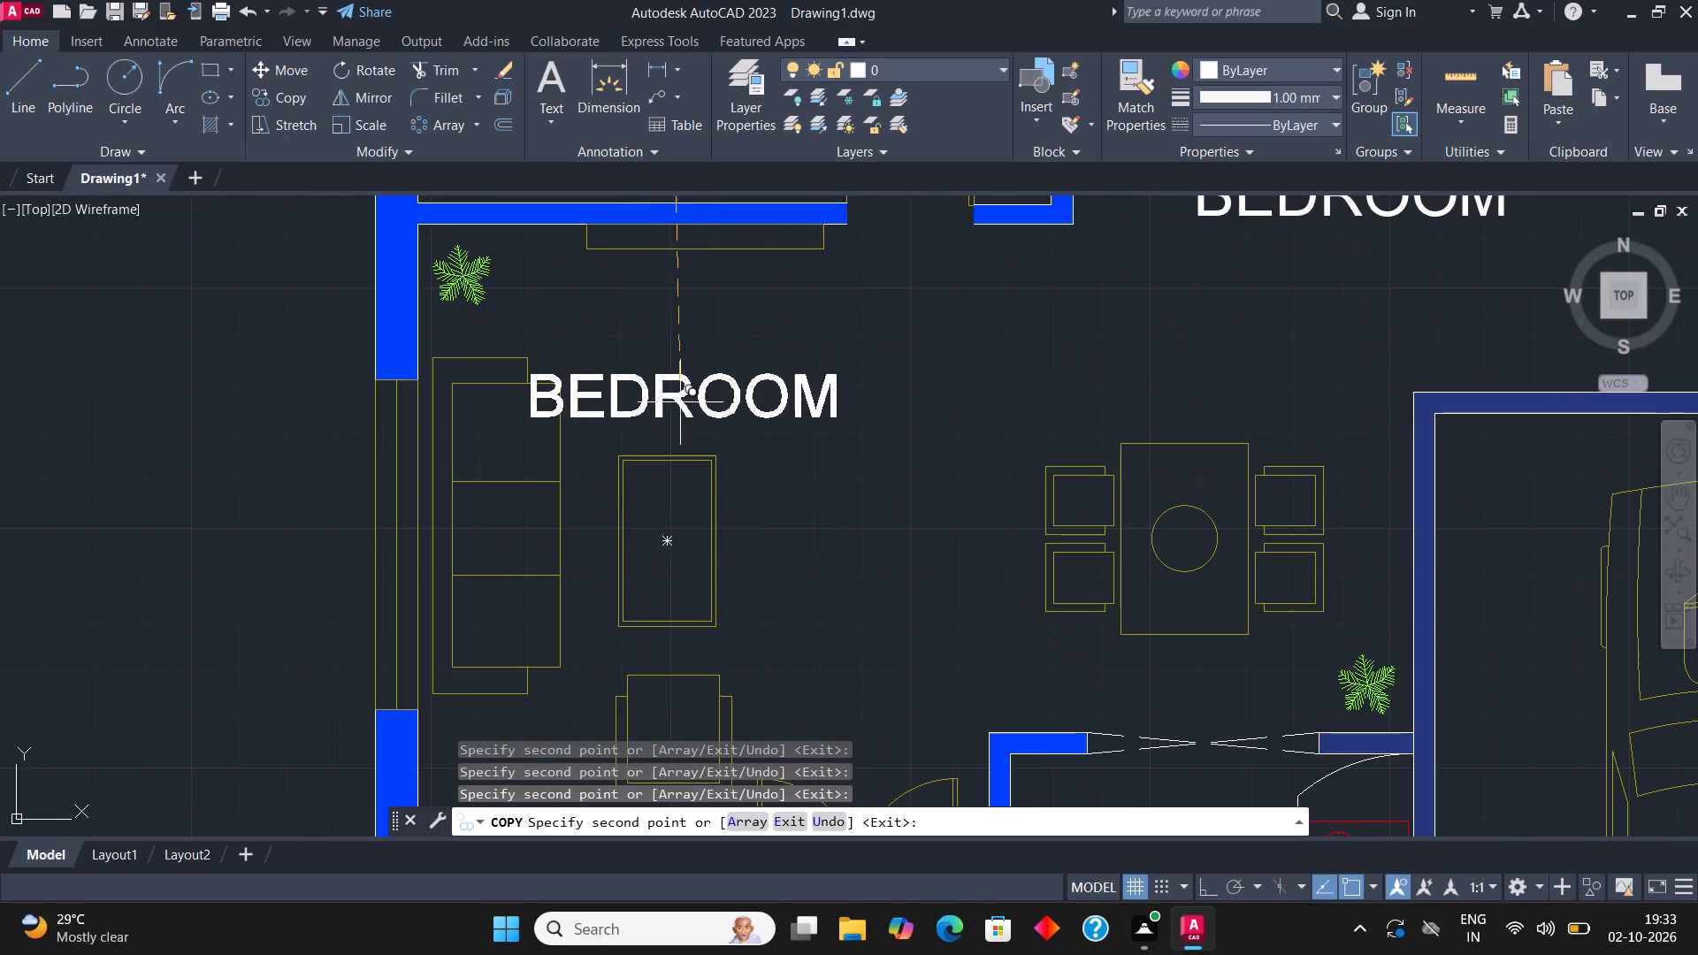
{"action": "left_click", "coordinate": [694, 318]}
{"action": "scroll", "coordinate": [684, 318], "scroll_direction": "down", "scroll_amount": 2}
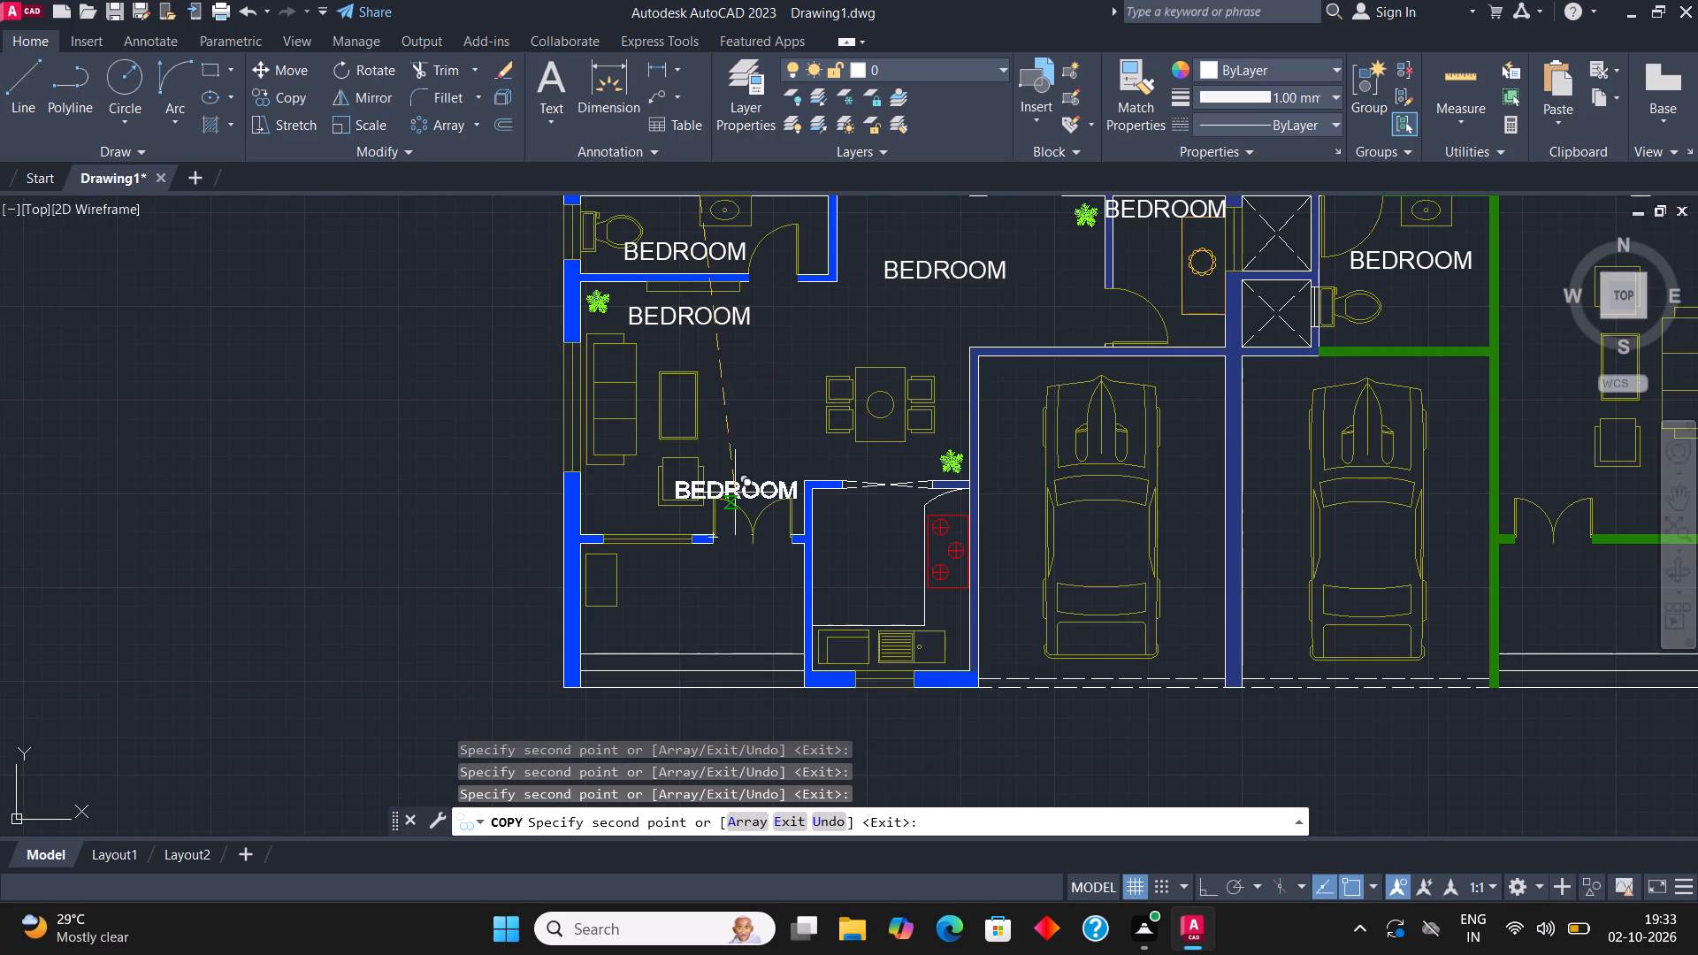
{"action": "scroll", "coordinate": [715, 607], "scroll_direction": "up", "scroll_amount": 3}
{"action": "left_click", "coordinate": [662, 539]}
{"action": "scroll", "coordinate": [435, 523], "scroll_direction": "down", "scroll_amount": 3}
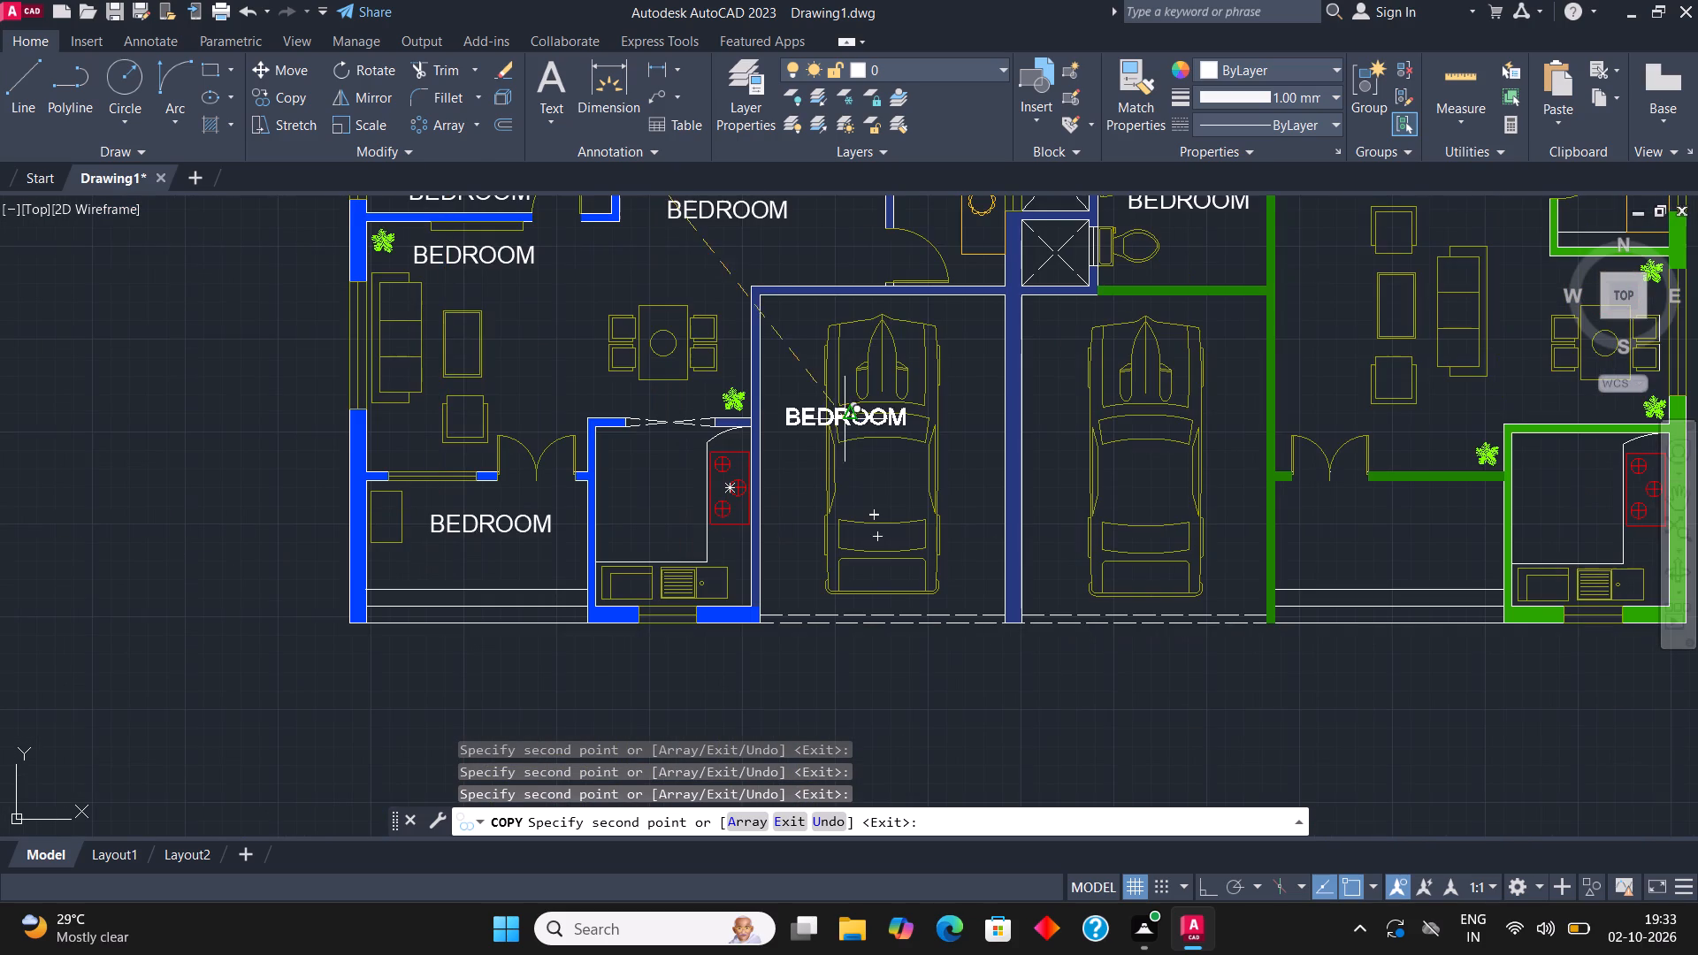
{"action": "scroll", "coordinate": [700, 509], "scroll_direction": "up", "scroll_amount": 3}
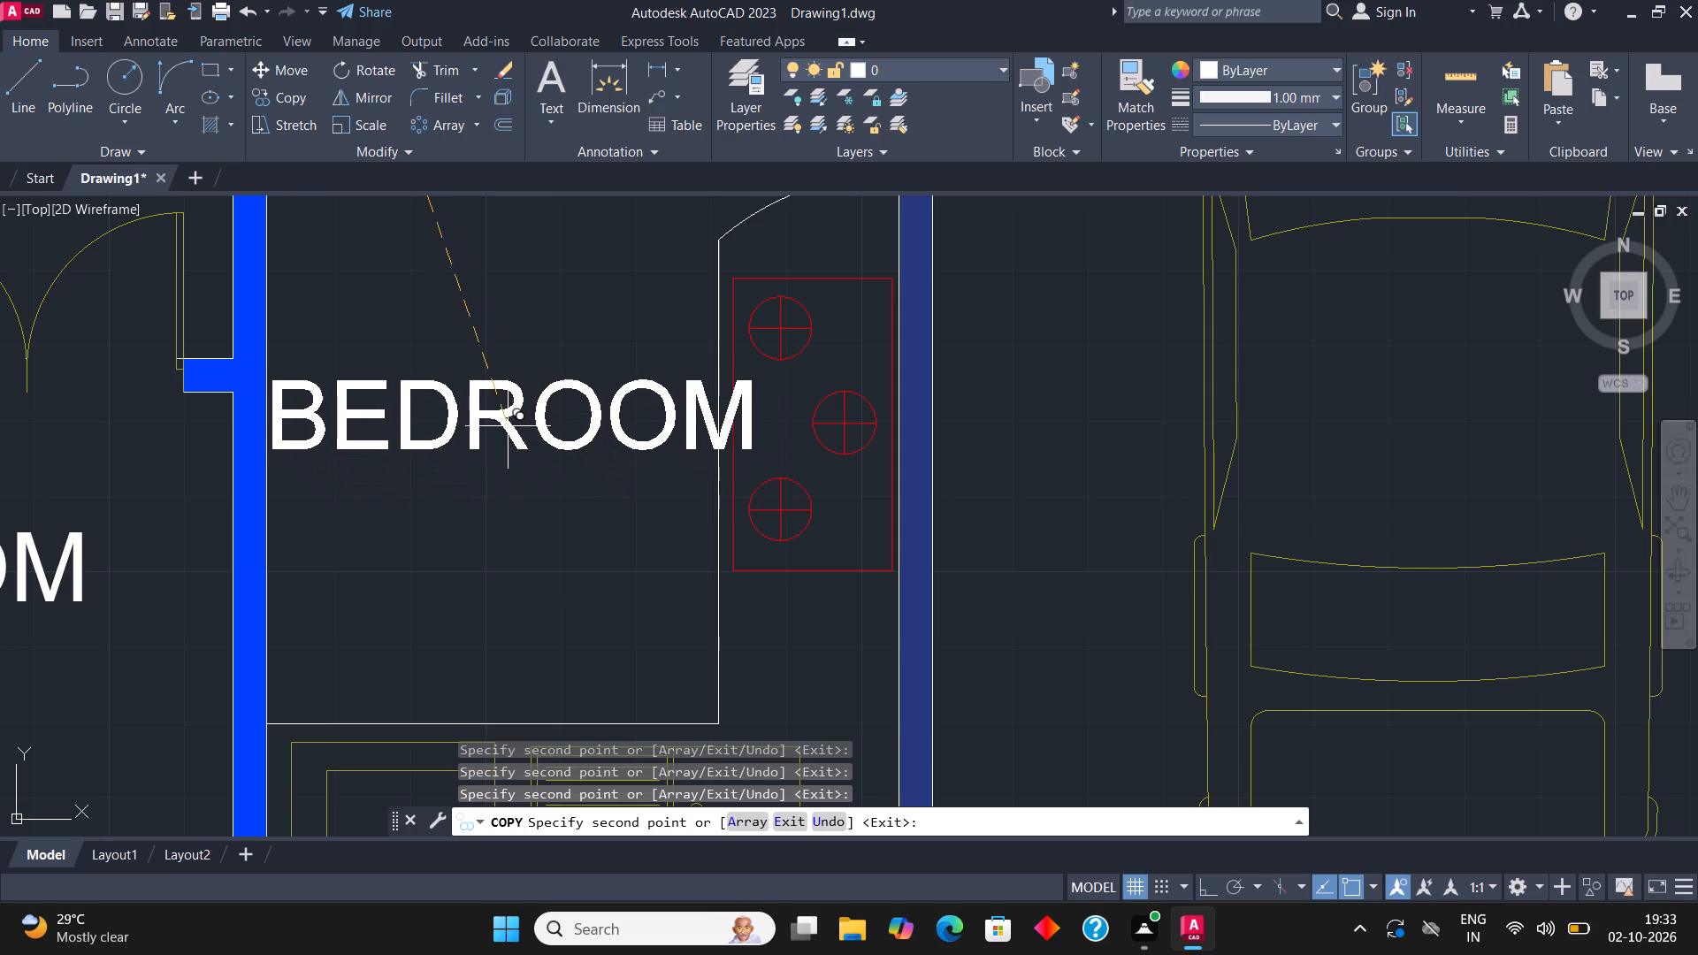
{"action": "left_click", "coordinate": [508, 424]}
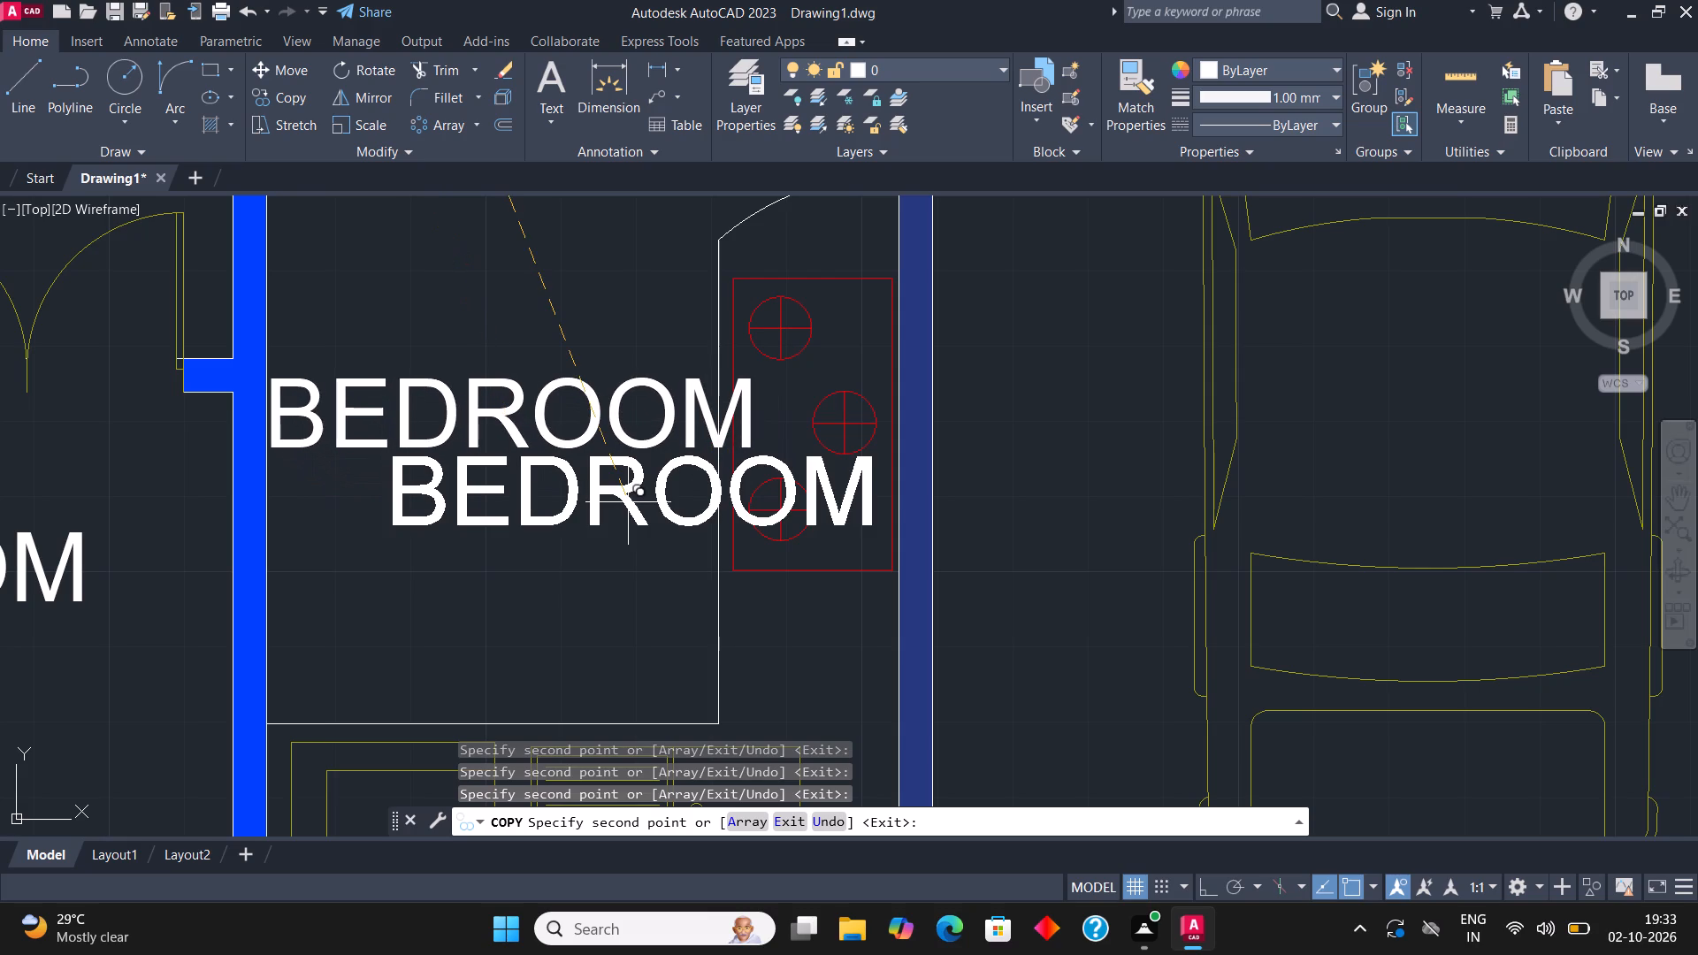
Copy the BEDROOM label onto the cars in both garages.
{"action": "scroll", "coordinate": [596, 504], "scroll_direction": "down", "scroll_amount": 2}
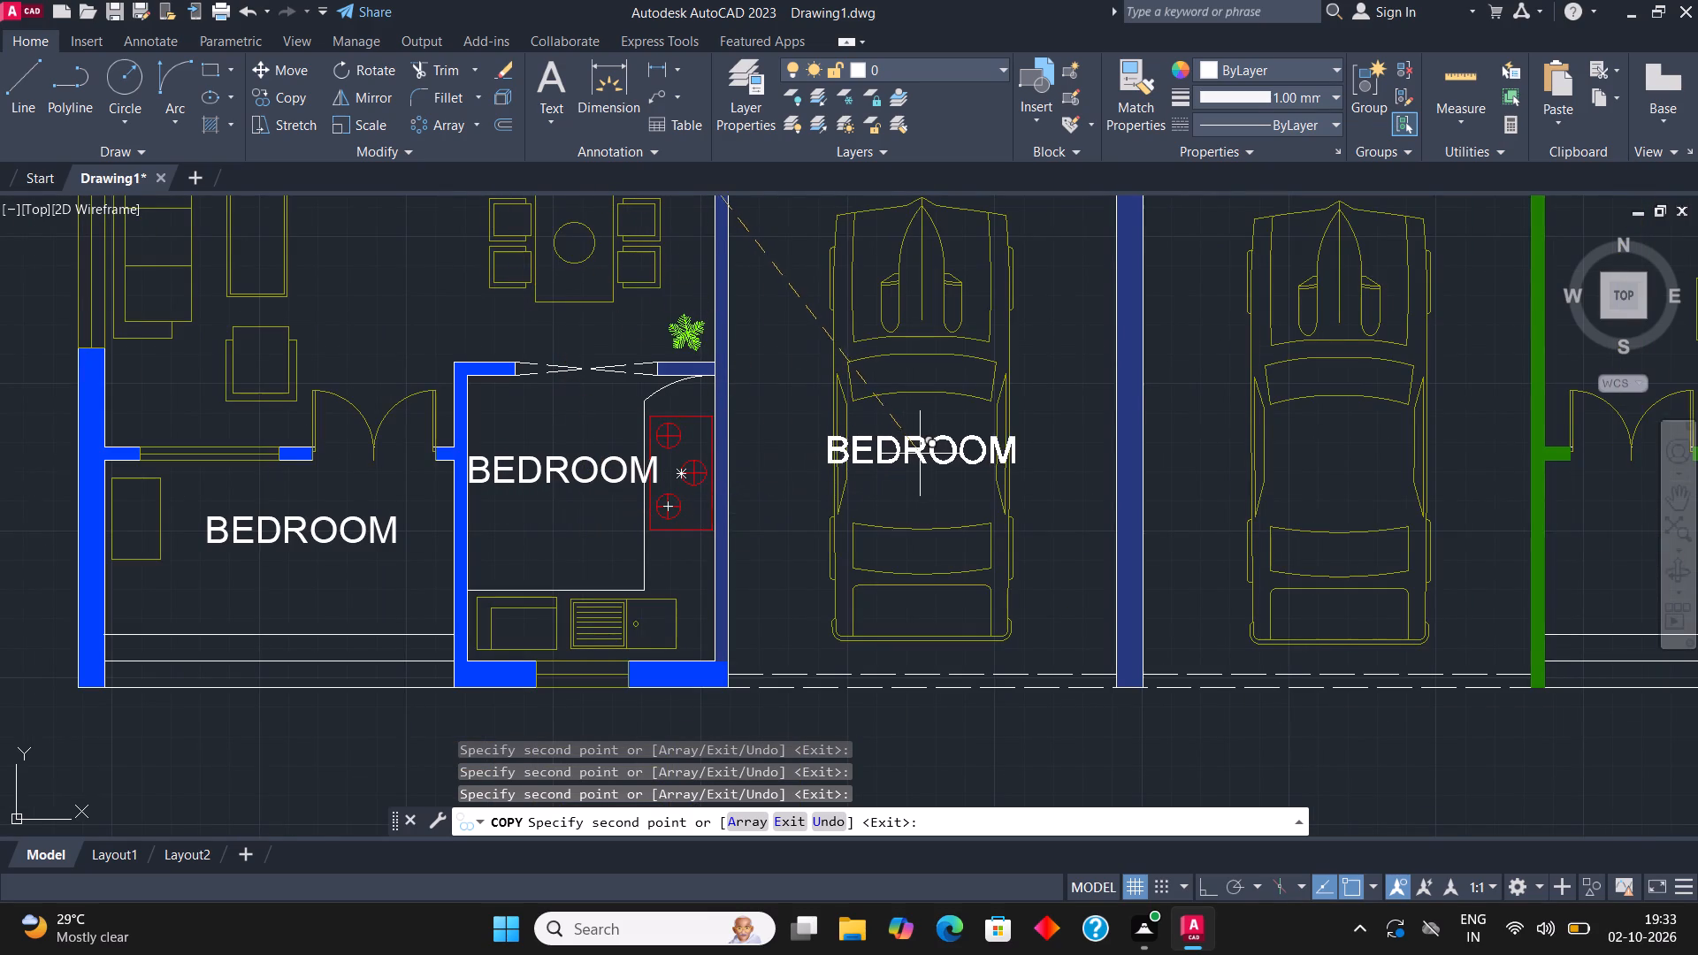
{"action": "left_click", "coordinate": [914, 449]}
{"action": "scroll", "coordinate": [702, 577], "scroll_direction": "down", "scroll_amount": 2}
{"action": "scroll", "coordinate": [900, 549], "scroll_direction": "up", "scroll_amount": 2}
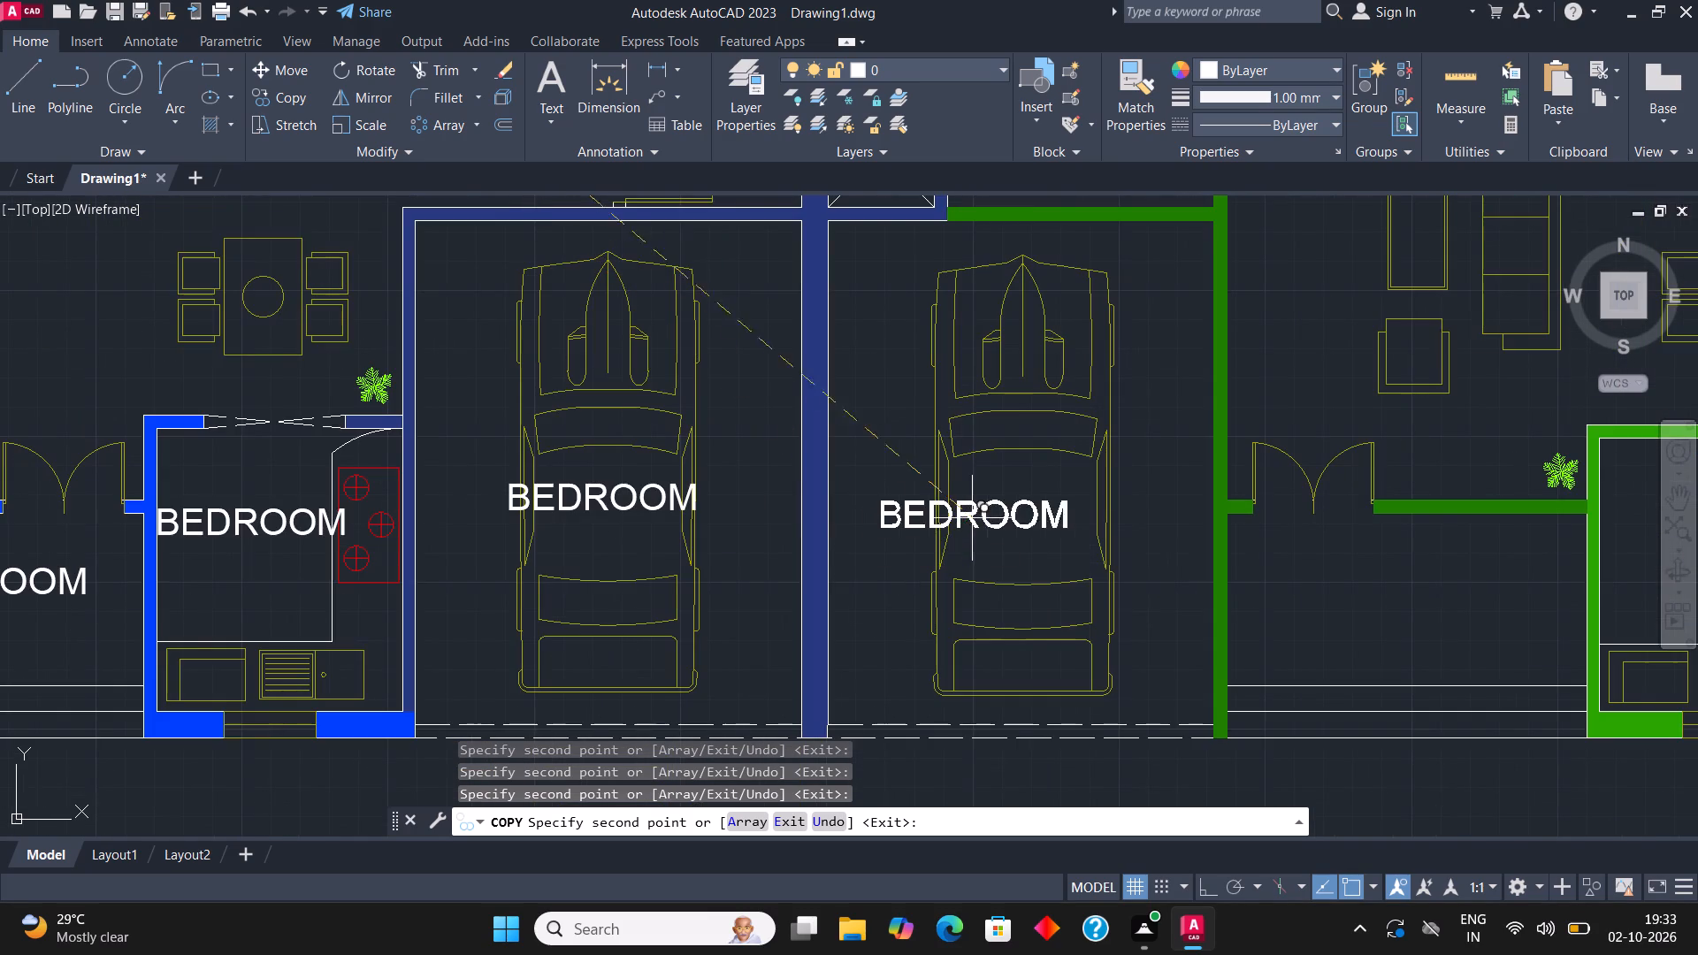
{"action": "left_click", "coordinate": [1029, 501]}
Copy the BEDROOM label into the right unit's entrance porch and kitchen.
{"action": "scroll", "coordinate": [868, 617], "scroll_direction": "down", "scroll_amount": 2}
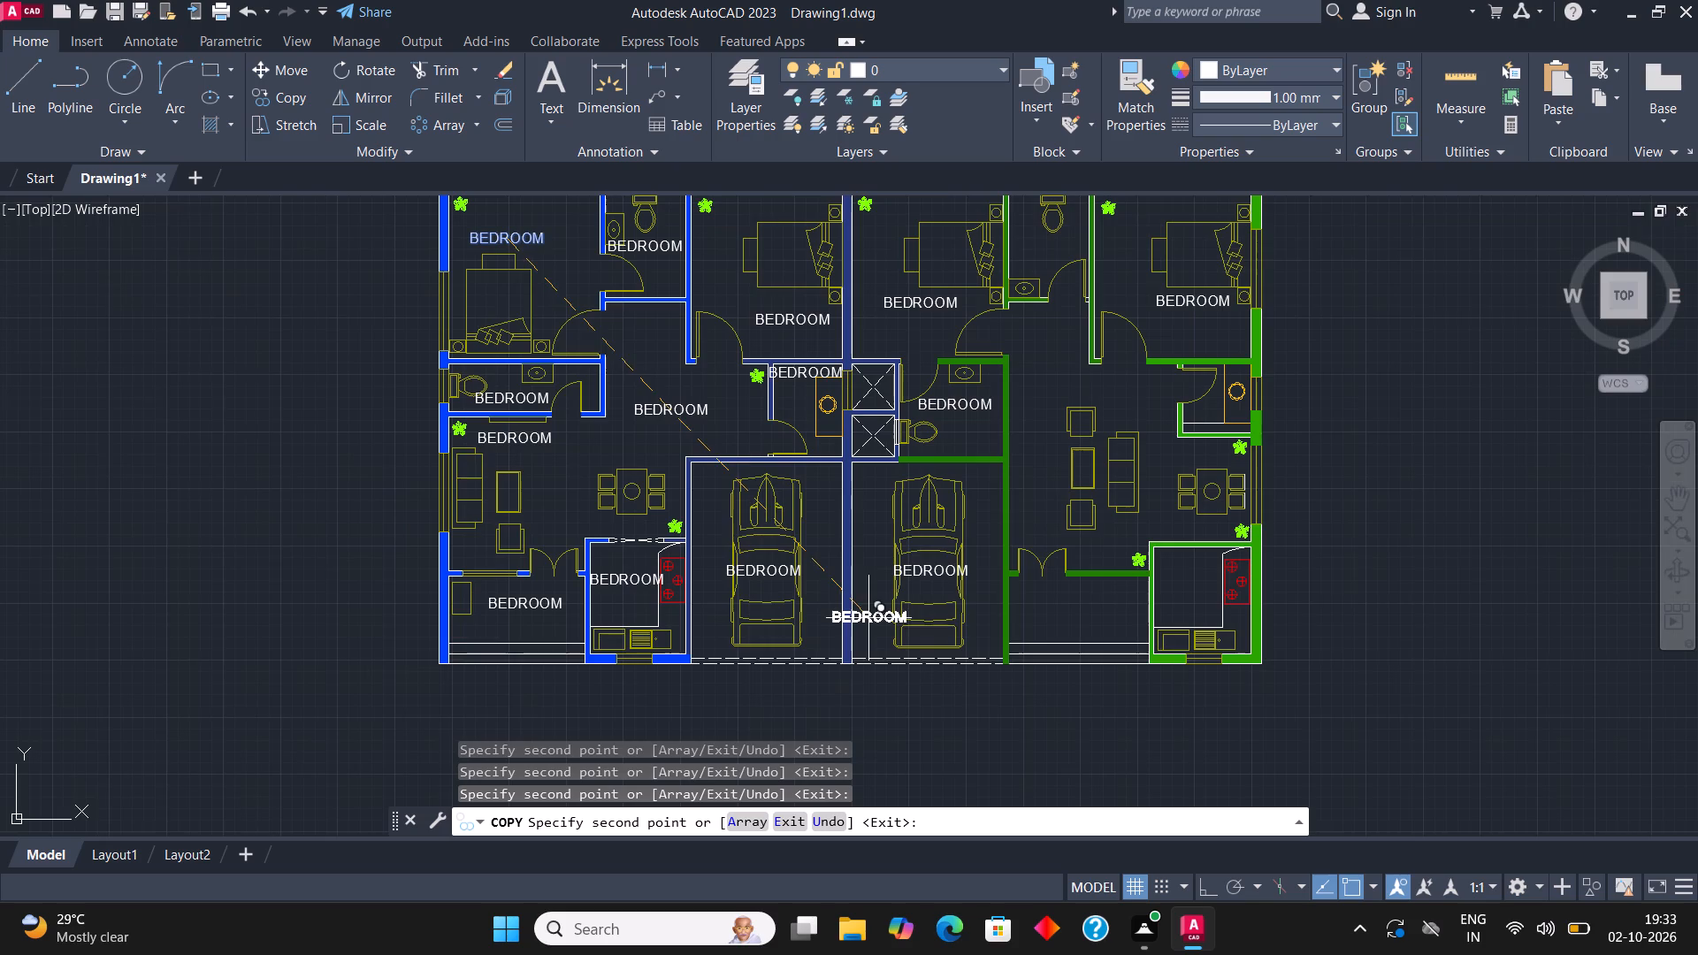
{"action": "middle_click_drag", "start_coordinate": [1022, 644], "coordinate": [838, 685]}
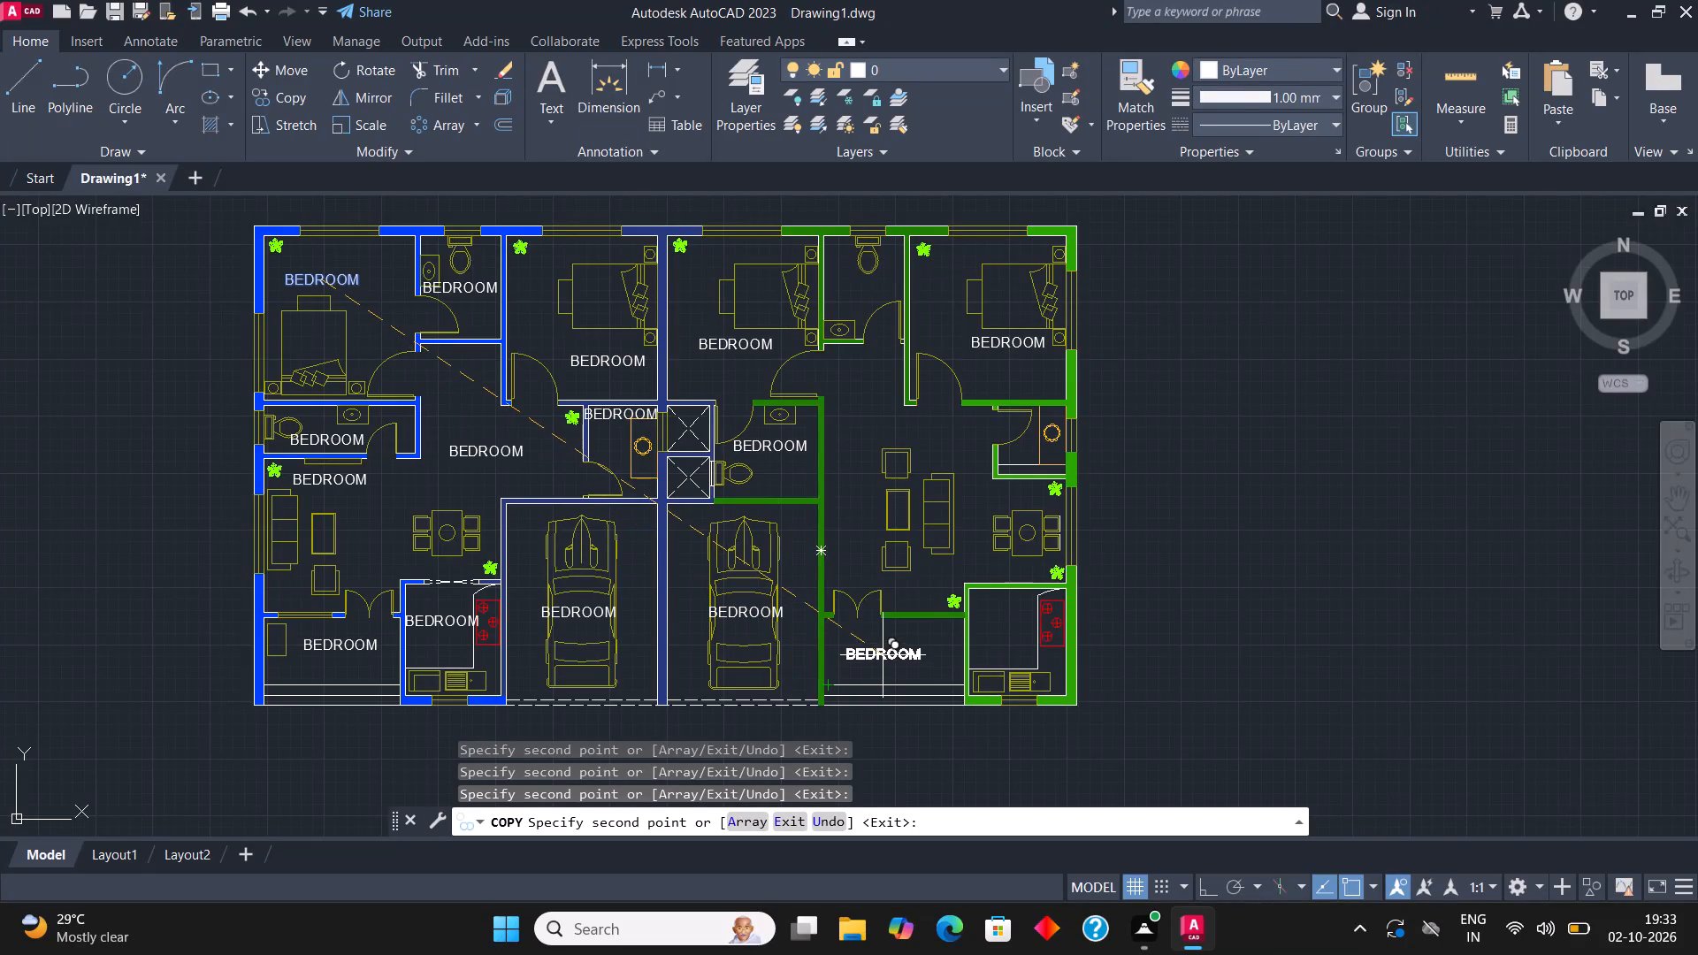
{"action": "left_click", "coordinate": [886, 652]}
{"action": "scroll", "coordinate": [1067, 644], "scroll_direction": "up", "scroll_amount": 4}
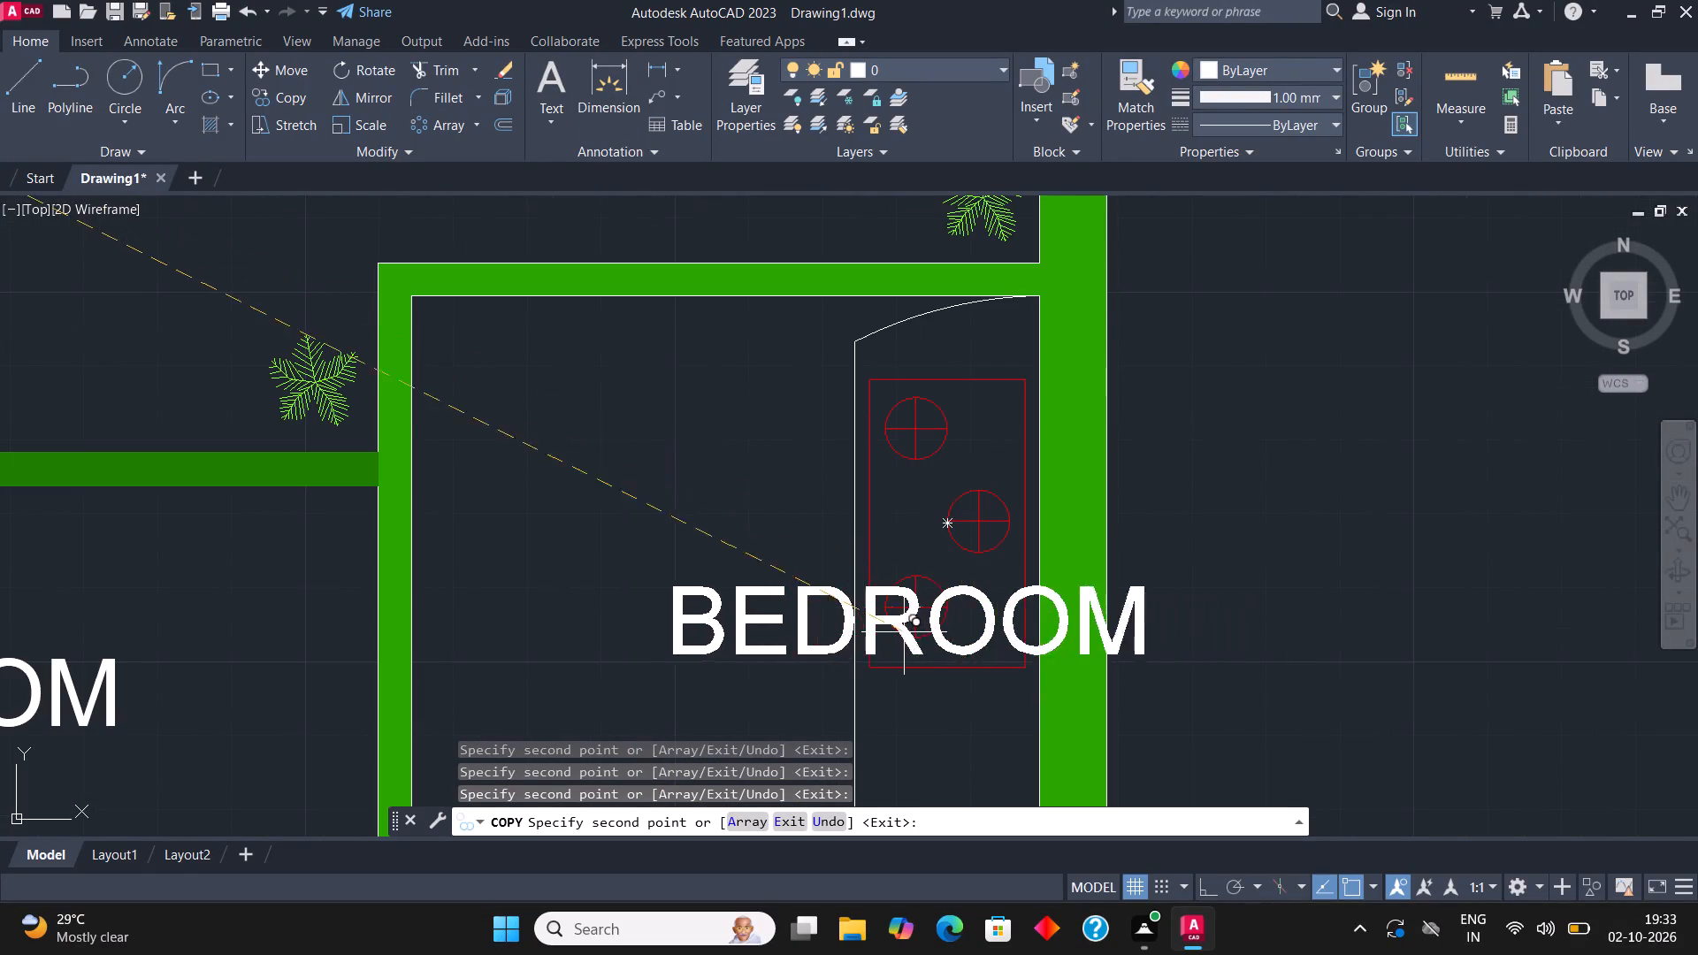
{"action": "left_click", "coordinate": [660, 584]}
Copy the BEDROOM label onto the right unit's living-room coffee table and into its small outer-wall room, finishing the copying.
{"action": "scroll", "coordinate": [800, 559], "scroll_direction": "down", "scroll_amount": 3}
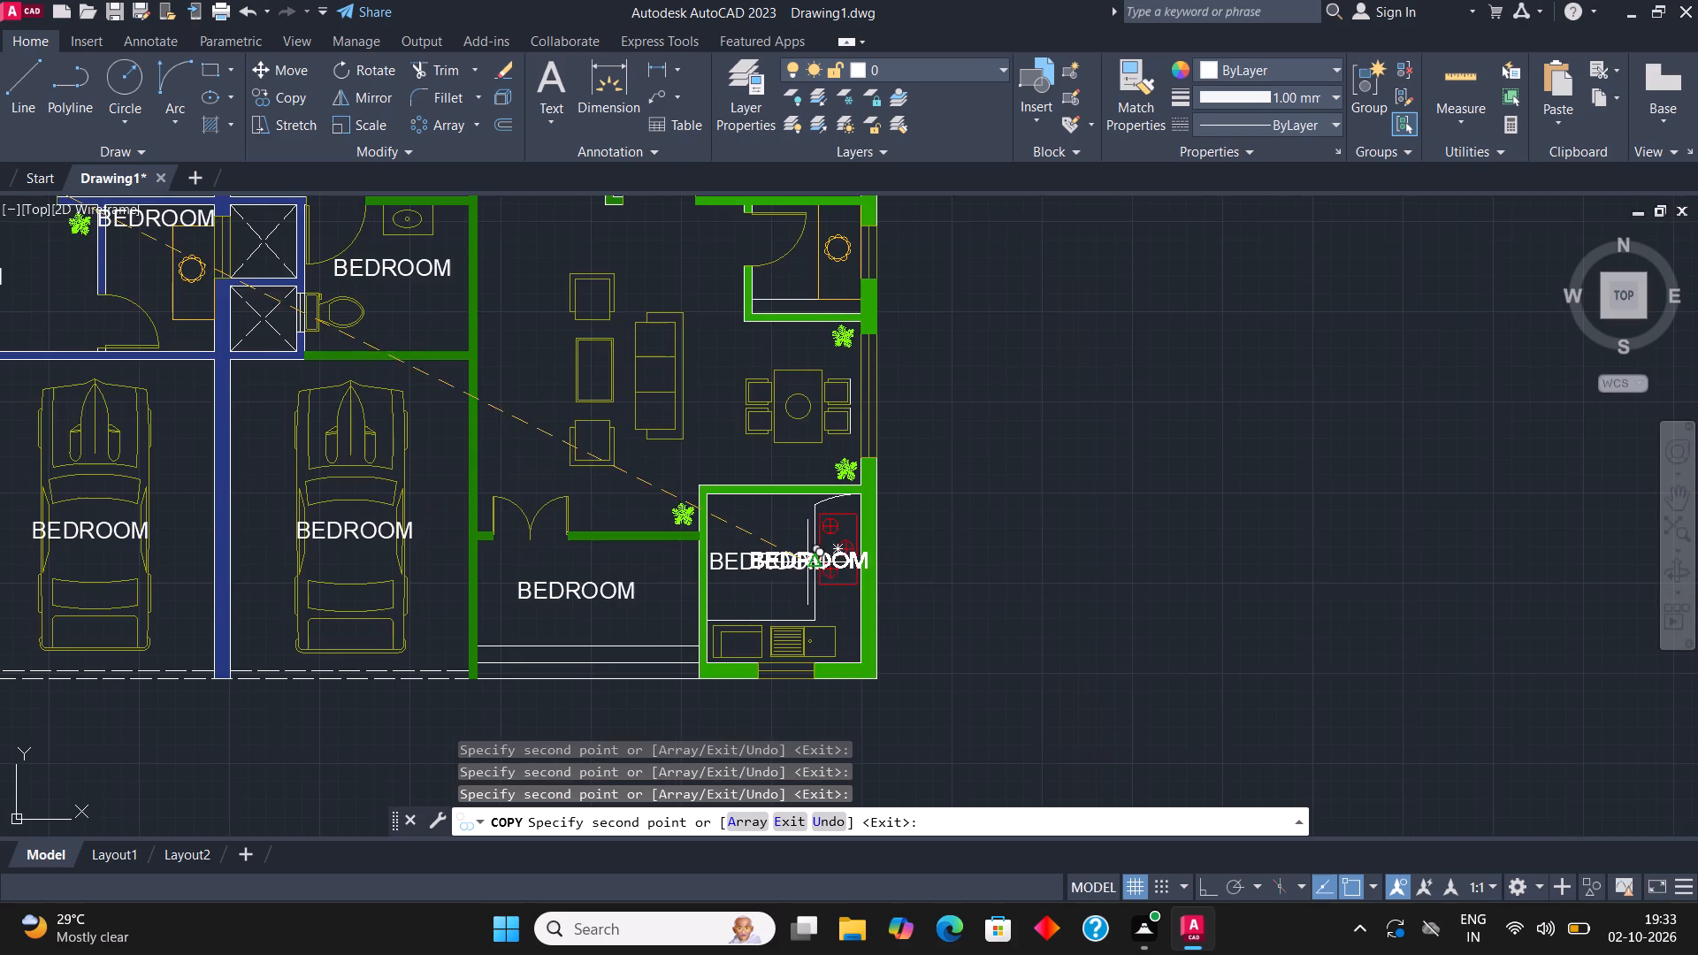
{"action": "middle_click_drag", "start_coordinate": [796, 464], "coordinate": [931, 664]}
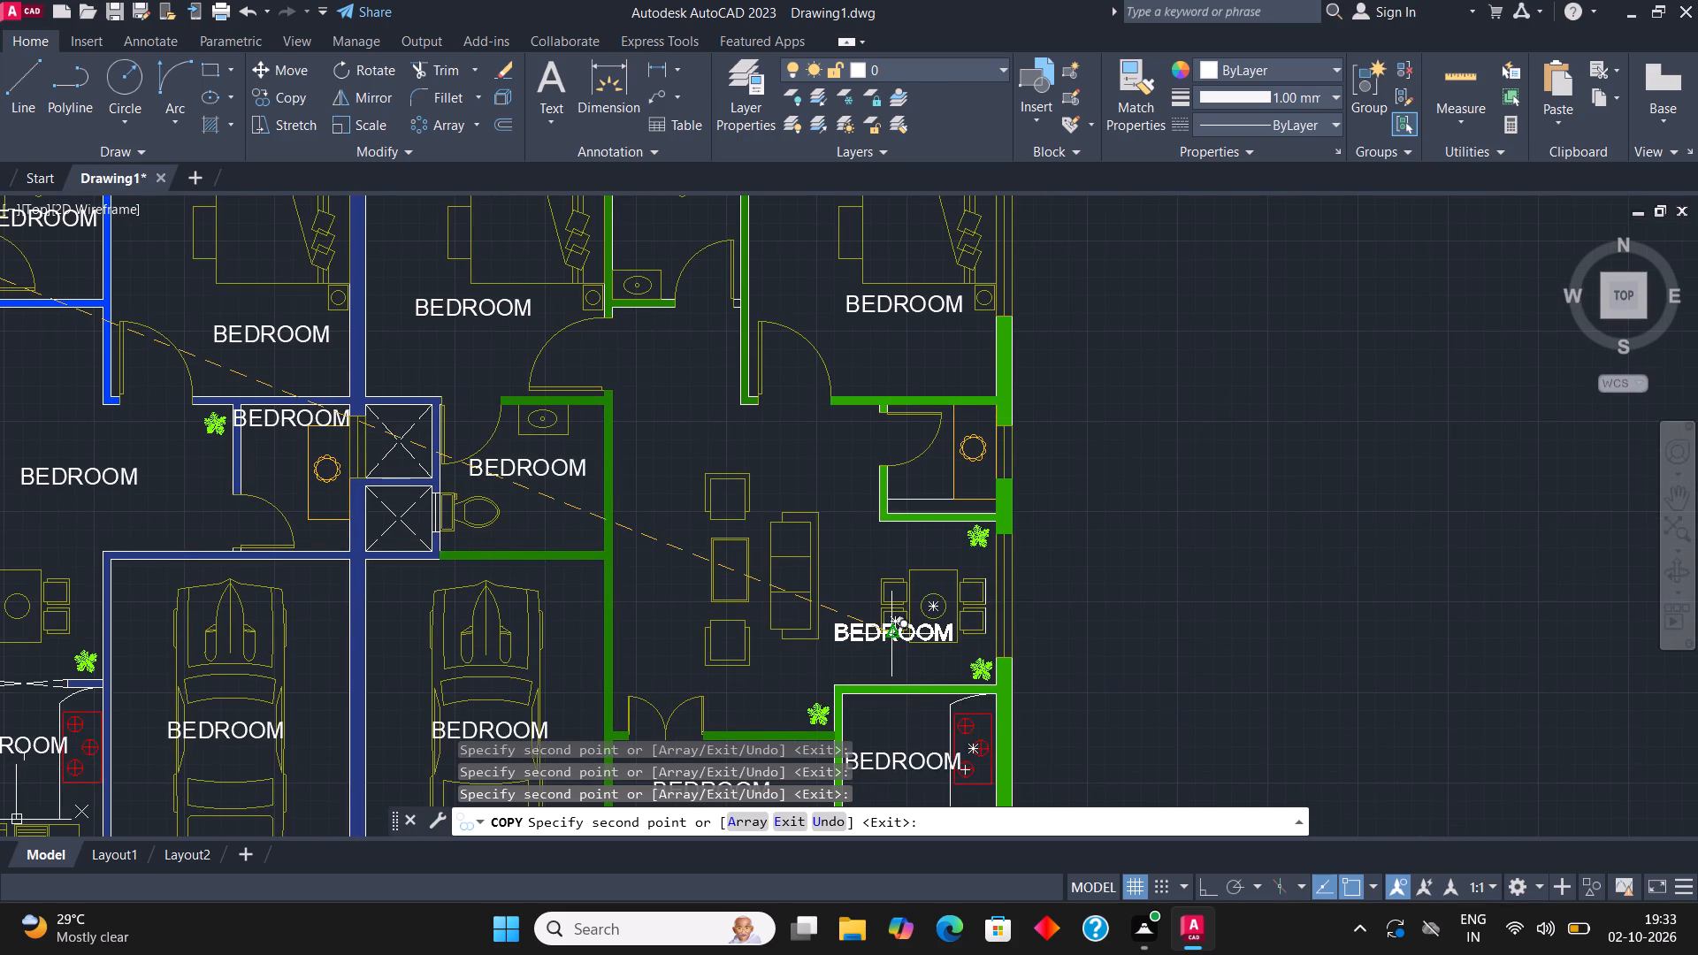
{"action": "left_click", "coordinate": [711, 568]}
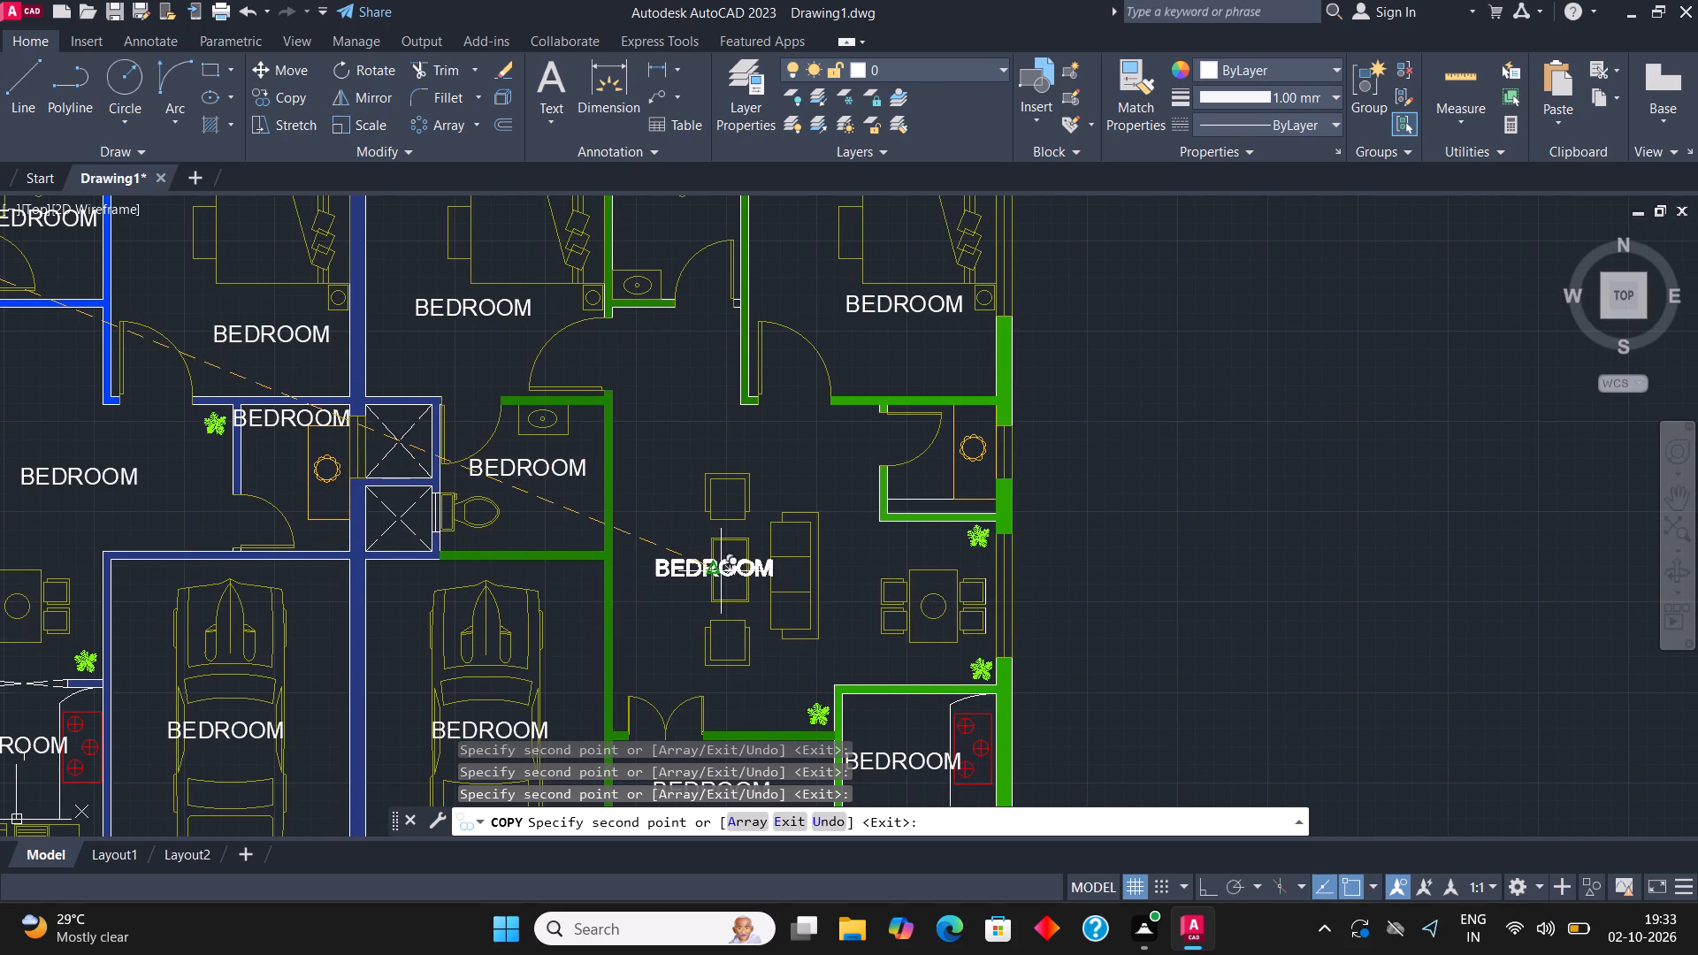
{"action": "middle_click_drag", "start_coordinate": [850, 476], "coordinate": [867, 572]}
{"action": "scroll", "coordinate": [1017, 581], "scroll_direction": "up", "scroll_amount": 3}
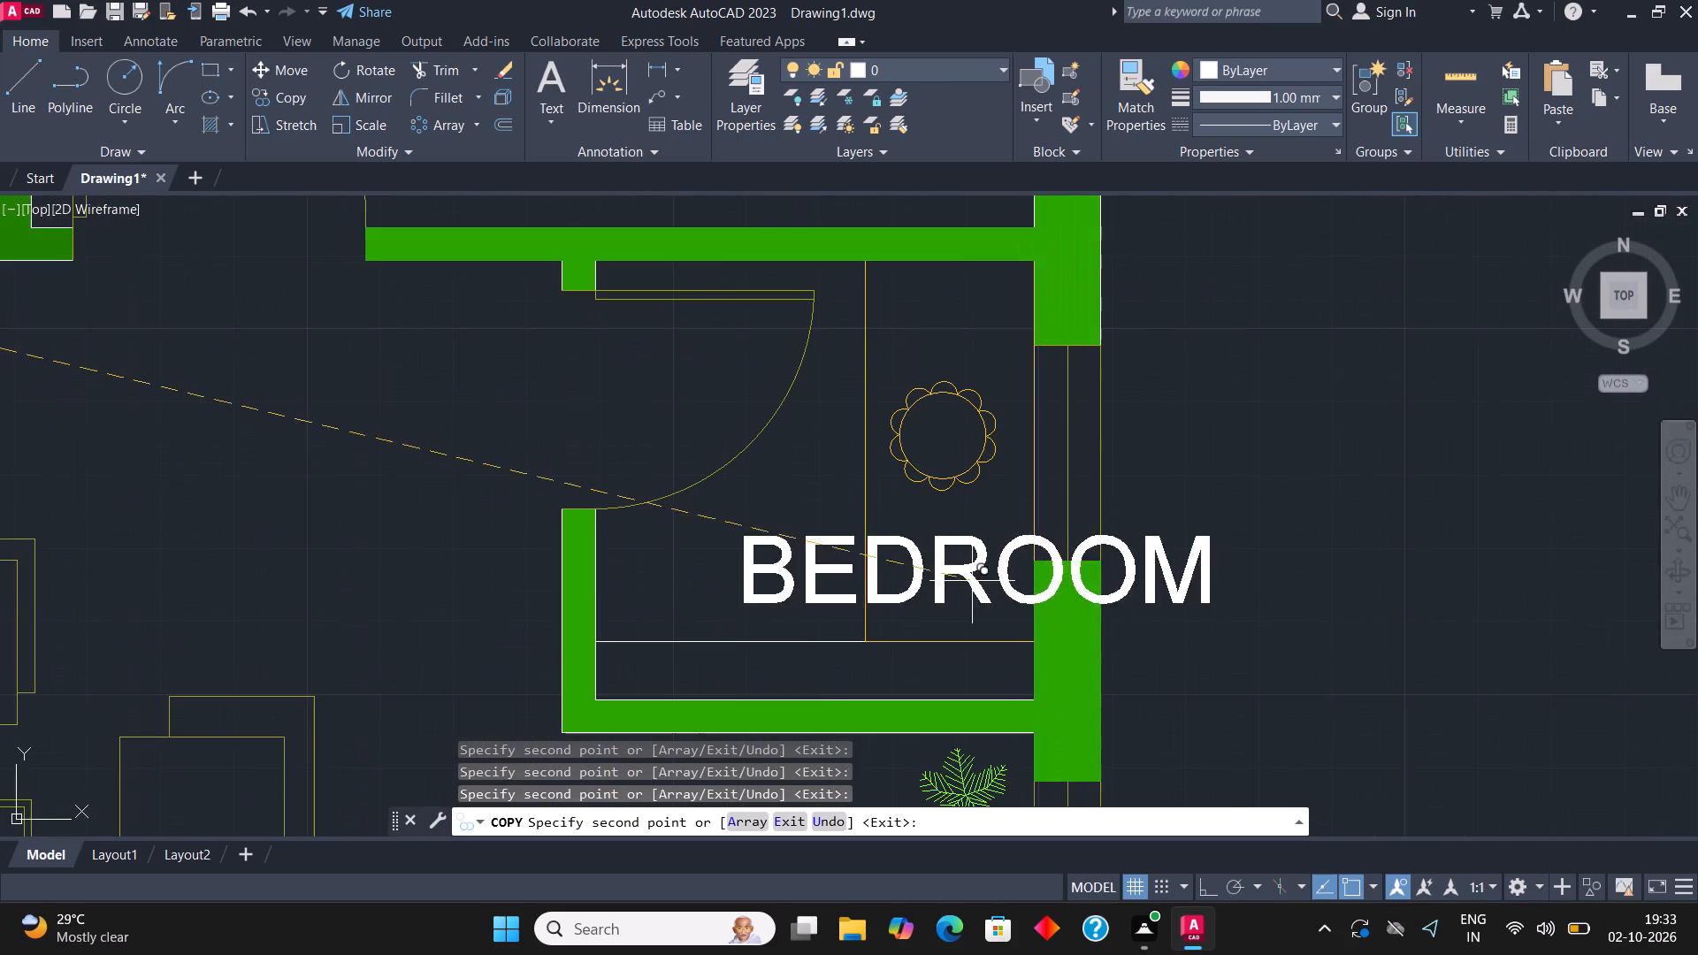
{"action": "left_click", "coordinate": [829, 575]}
{"action": "scroll", "coordinate": [943, 514], "scroll_direction": "down", "scroll_amount": 3}
{"action": "middle_click_drag", "start_coordinate": [935, 513], "coordinate": [1065, 577]}
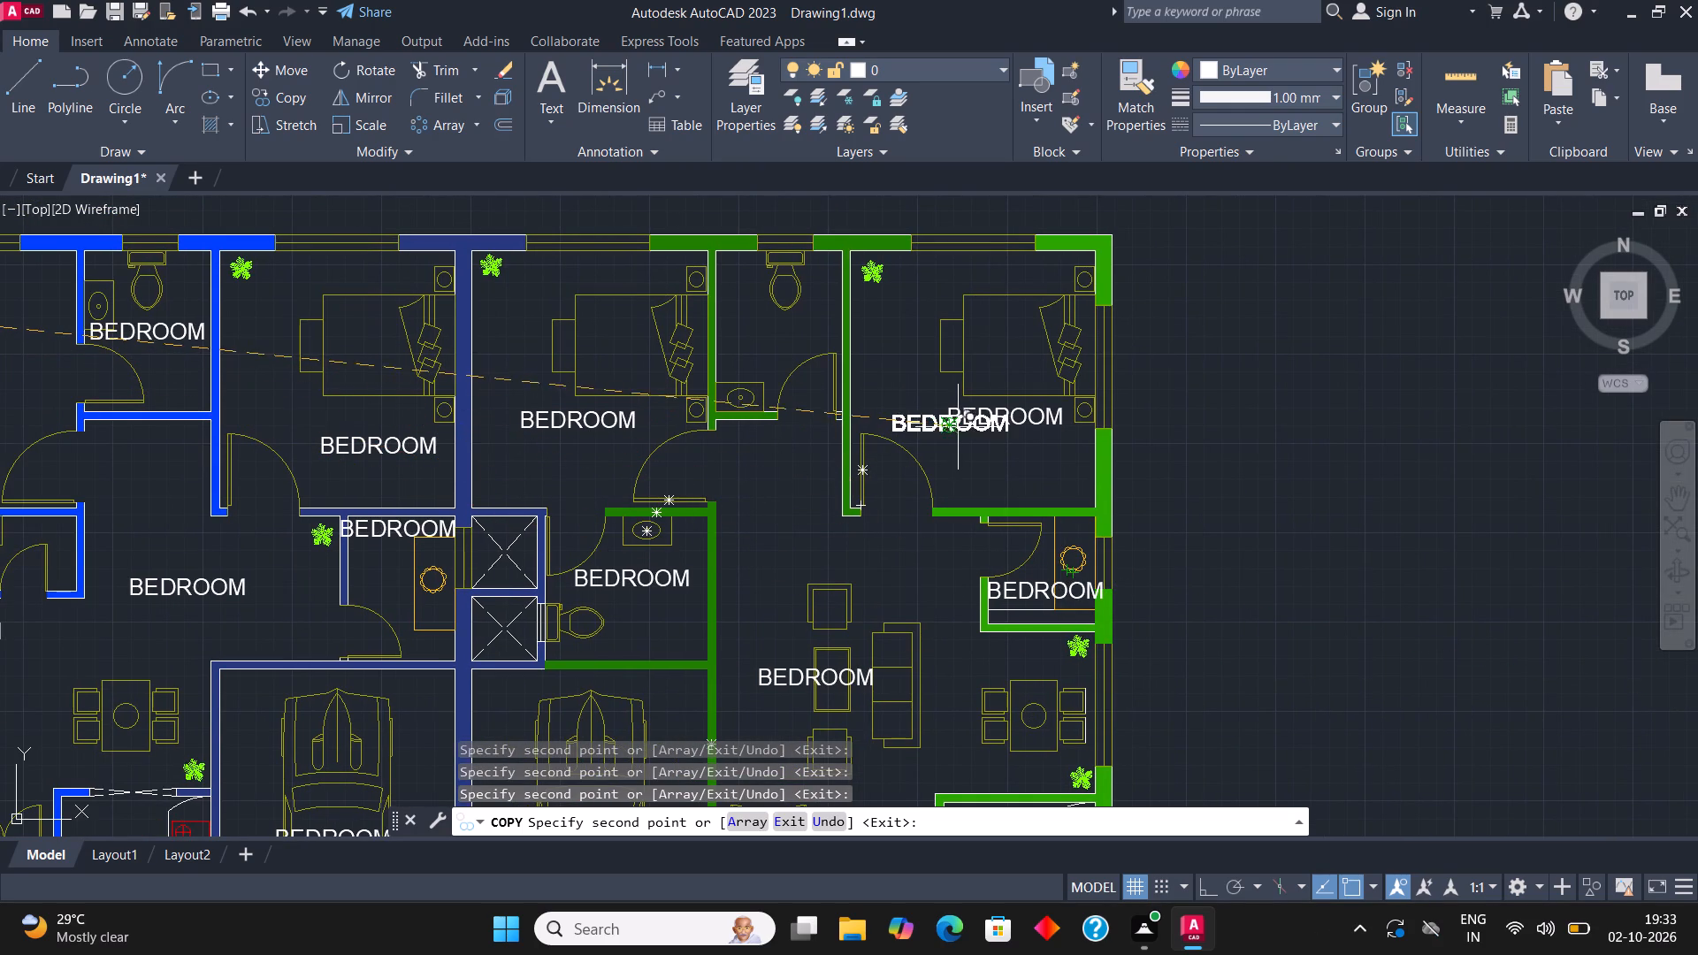
{"action": "scroll", "coordinate": [958, 434], "scroll_direction": "down", "scroll_amount": 1}
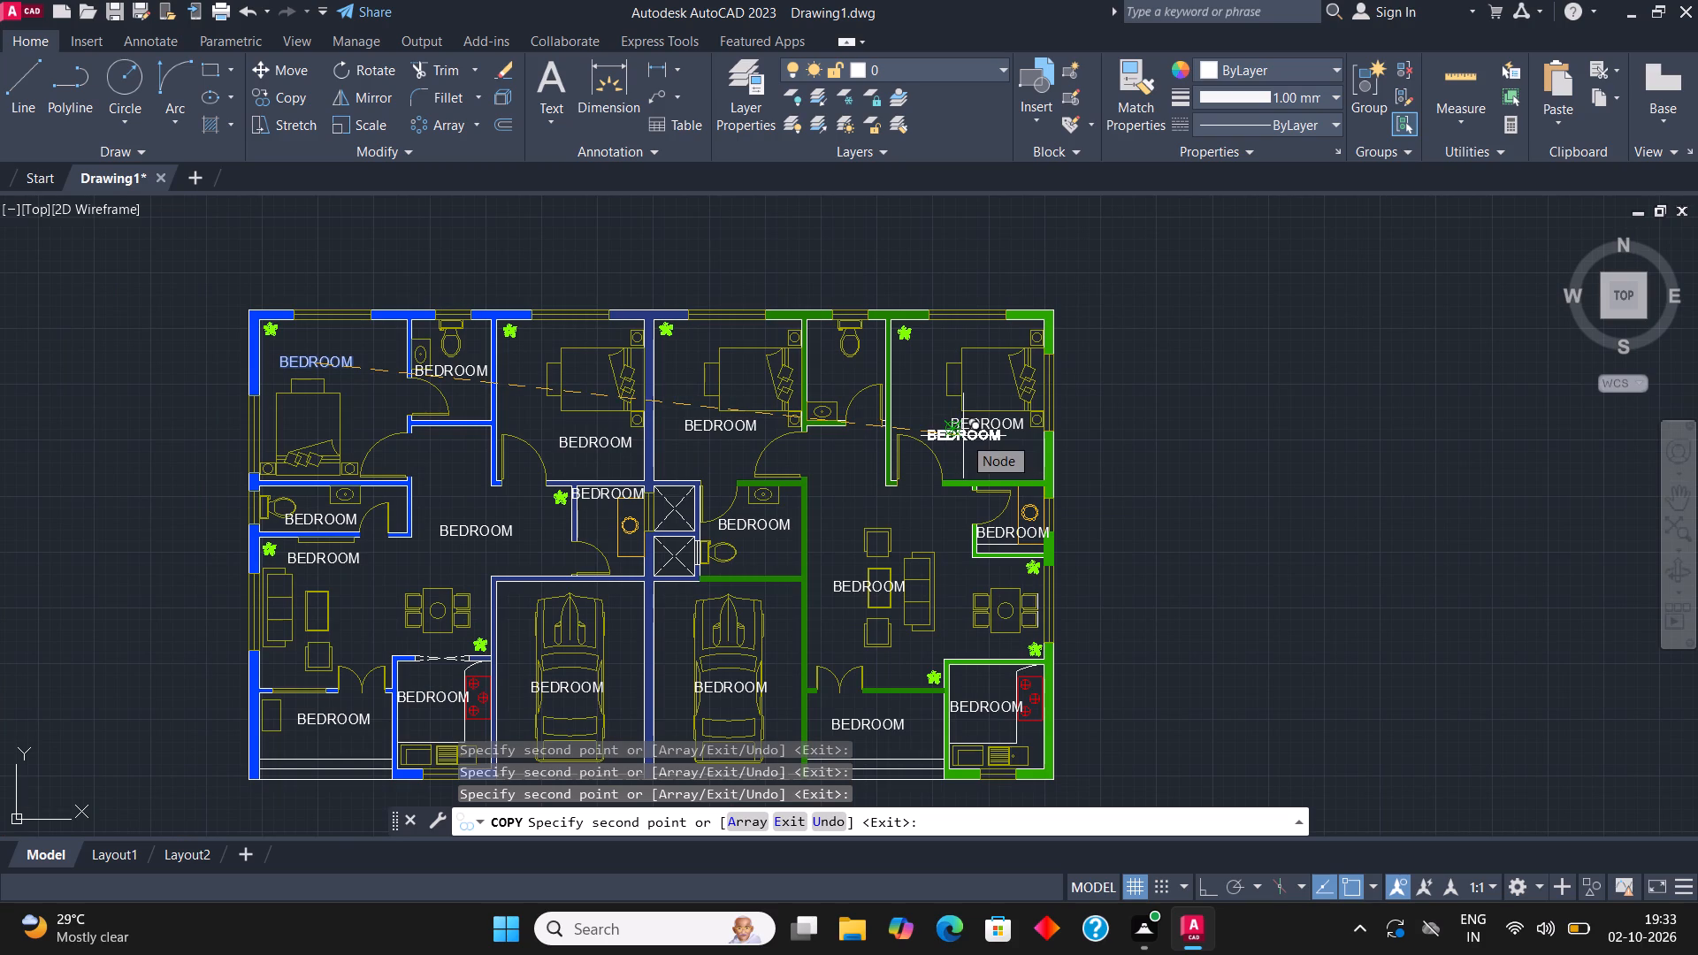
{"action": "key", "text": "Escape"}
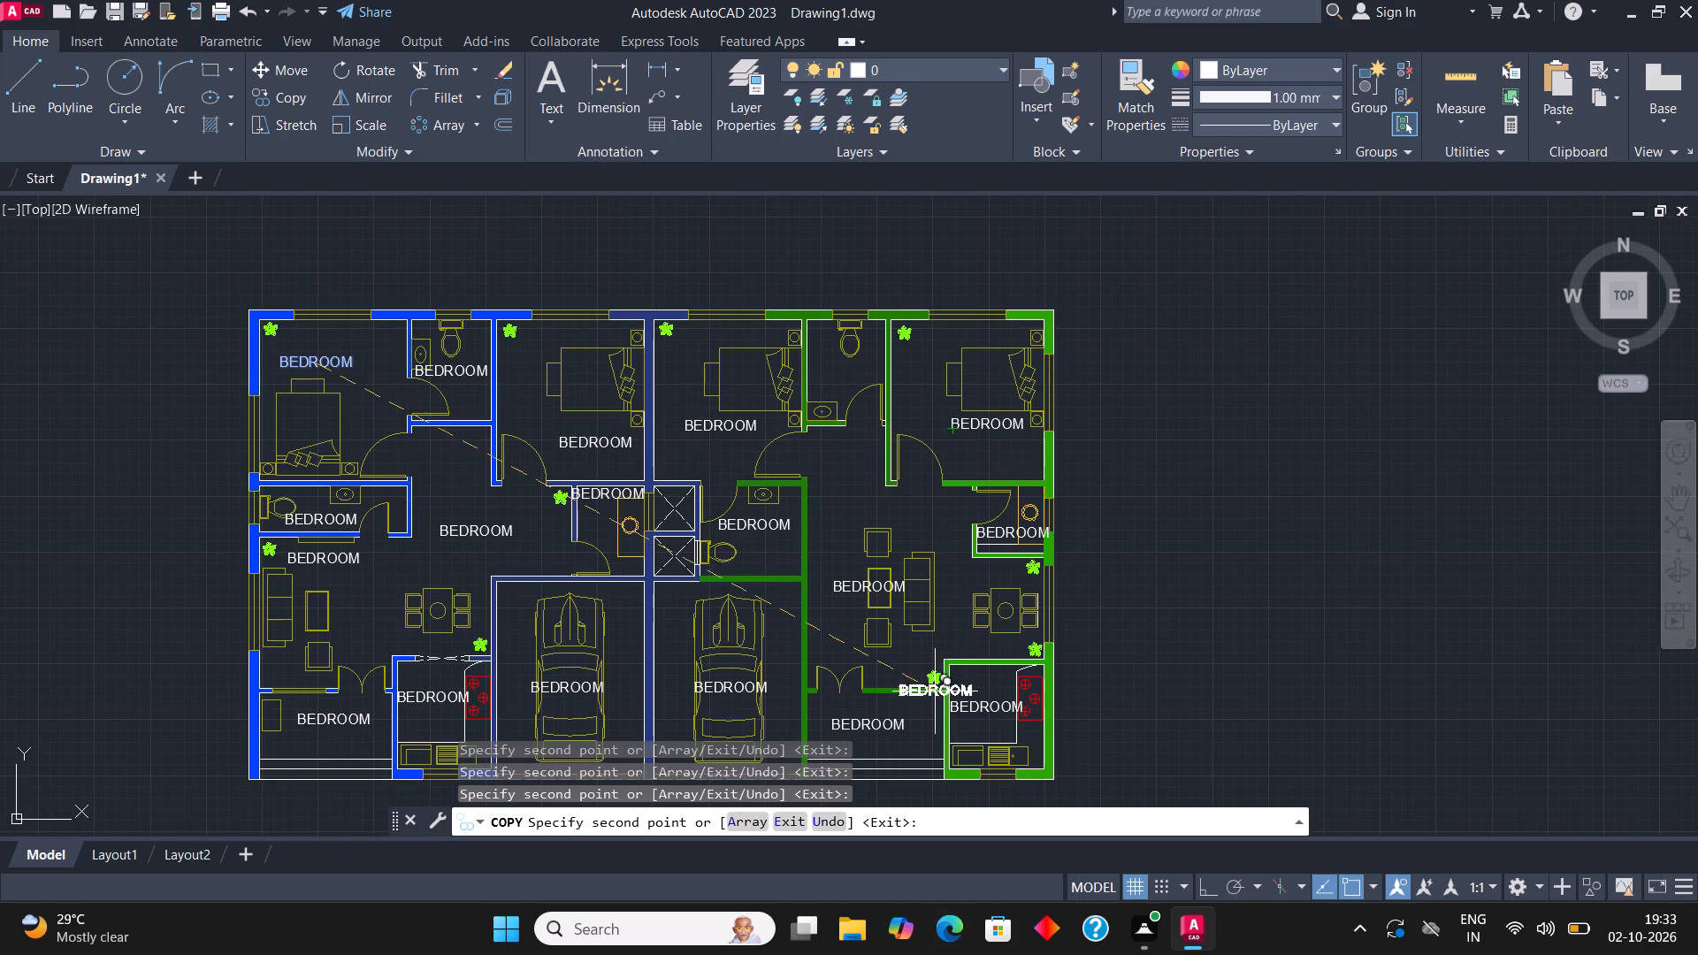
{"action": "middle_click_drag", "start_coordinate": [394, 359], "coordinate": [755, 359]}
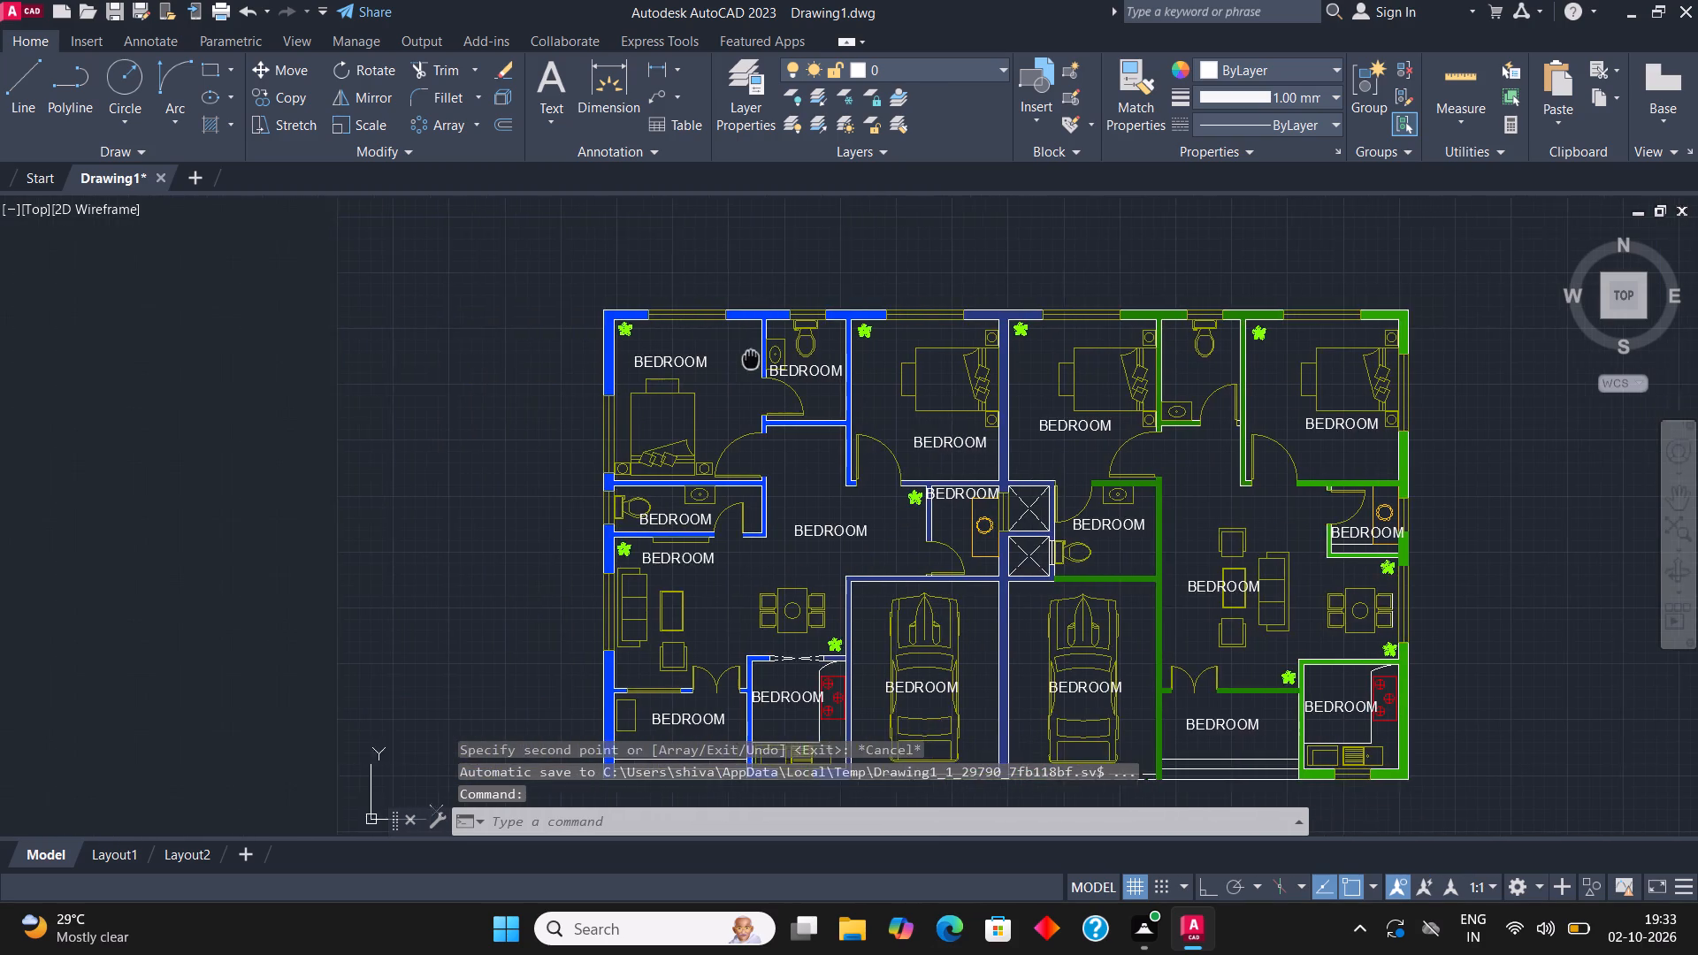
Replace the BEDROOM label in the left unit's upper bathroom with TOILET and BATH on two lines.
{"action": "middle_click_drag", "start_coordinate": [755, 359], "coordinate": [777, 355]}
{"action": "scroll", "coordinate": [777, 355], "scroll_direction": "up", "scroll_amount": 1}
{"action": "scroll", "coordinate": [853, 380], "scroll_direction": "up", "scroll_amount": 3}
{"action": "left_click", "coordinate": [847, 349]}
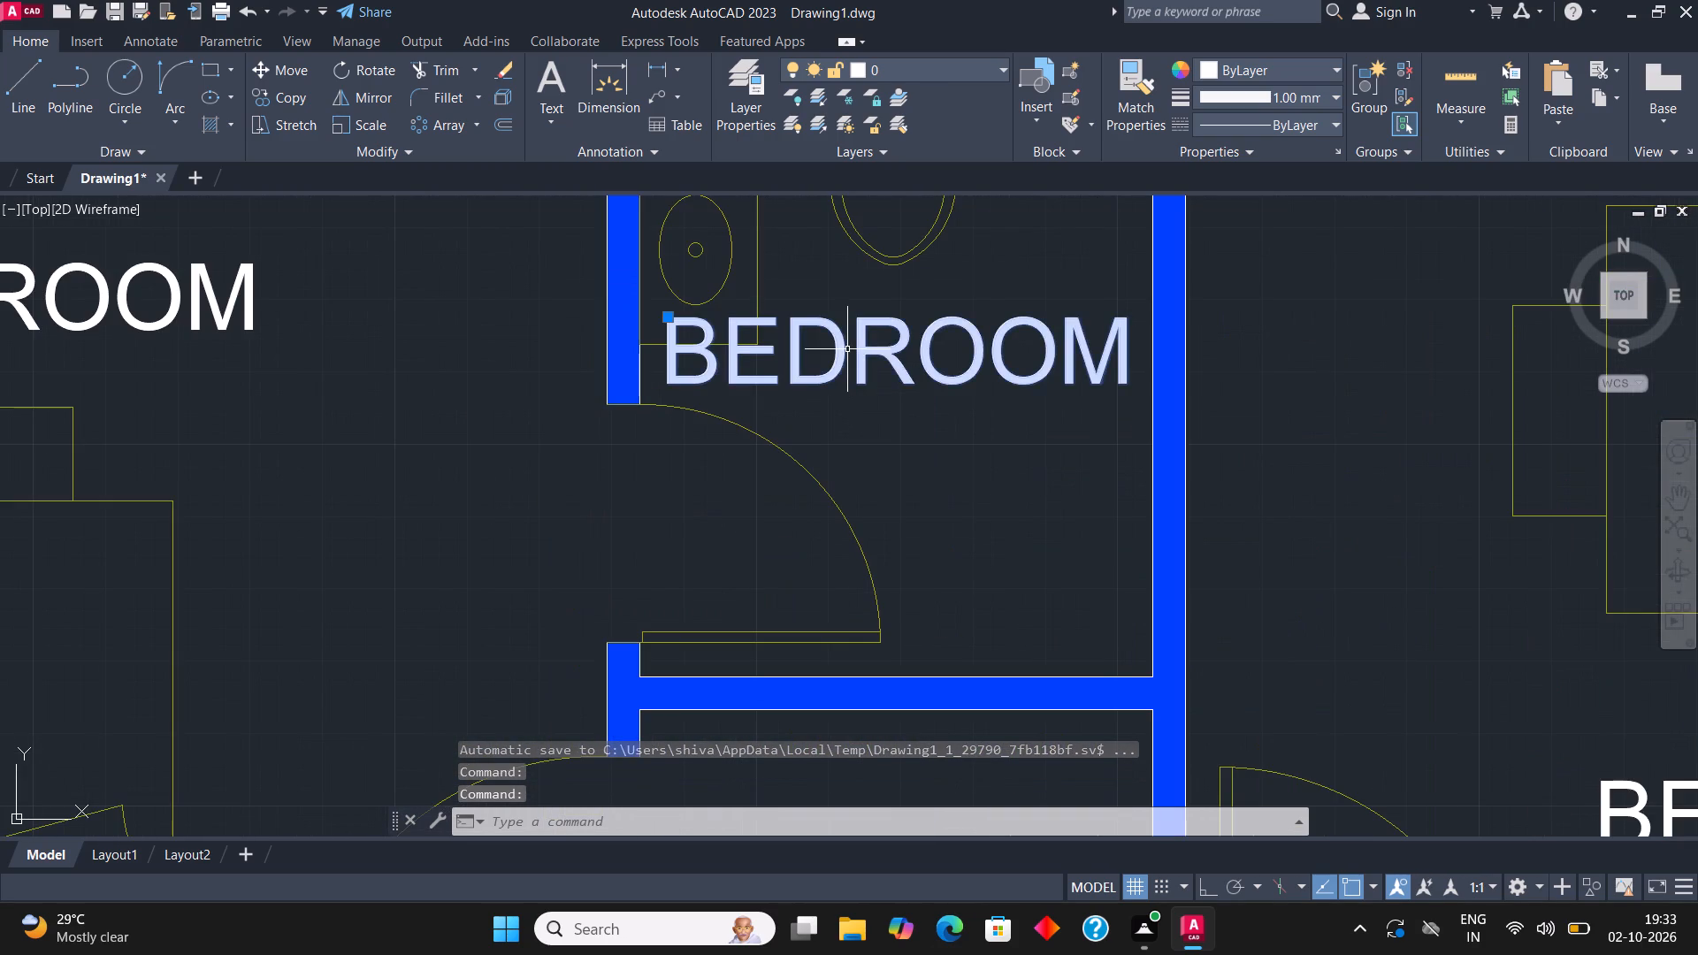
{"action": "right_click", "coordinate": [848, 349]}
{"action": "left_click", "coordinate": [908, 338]}
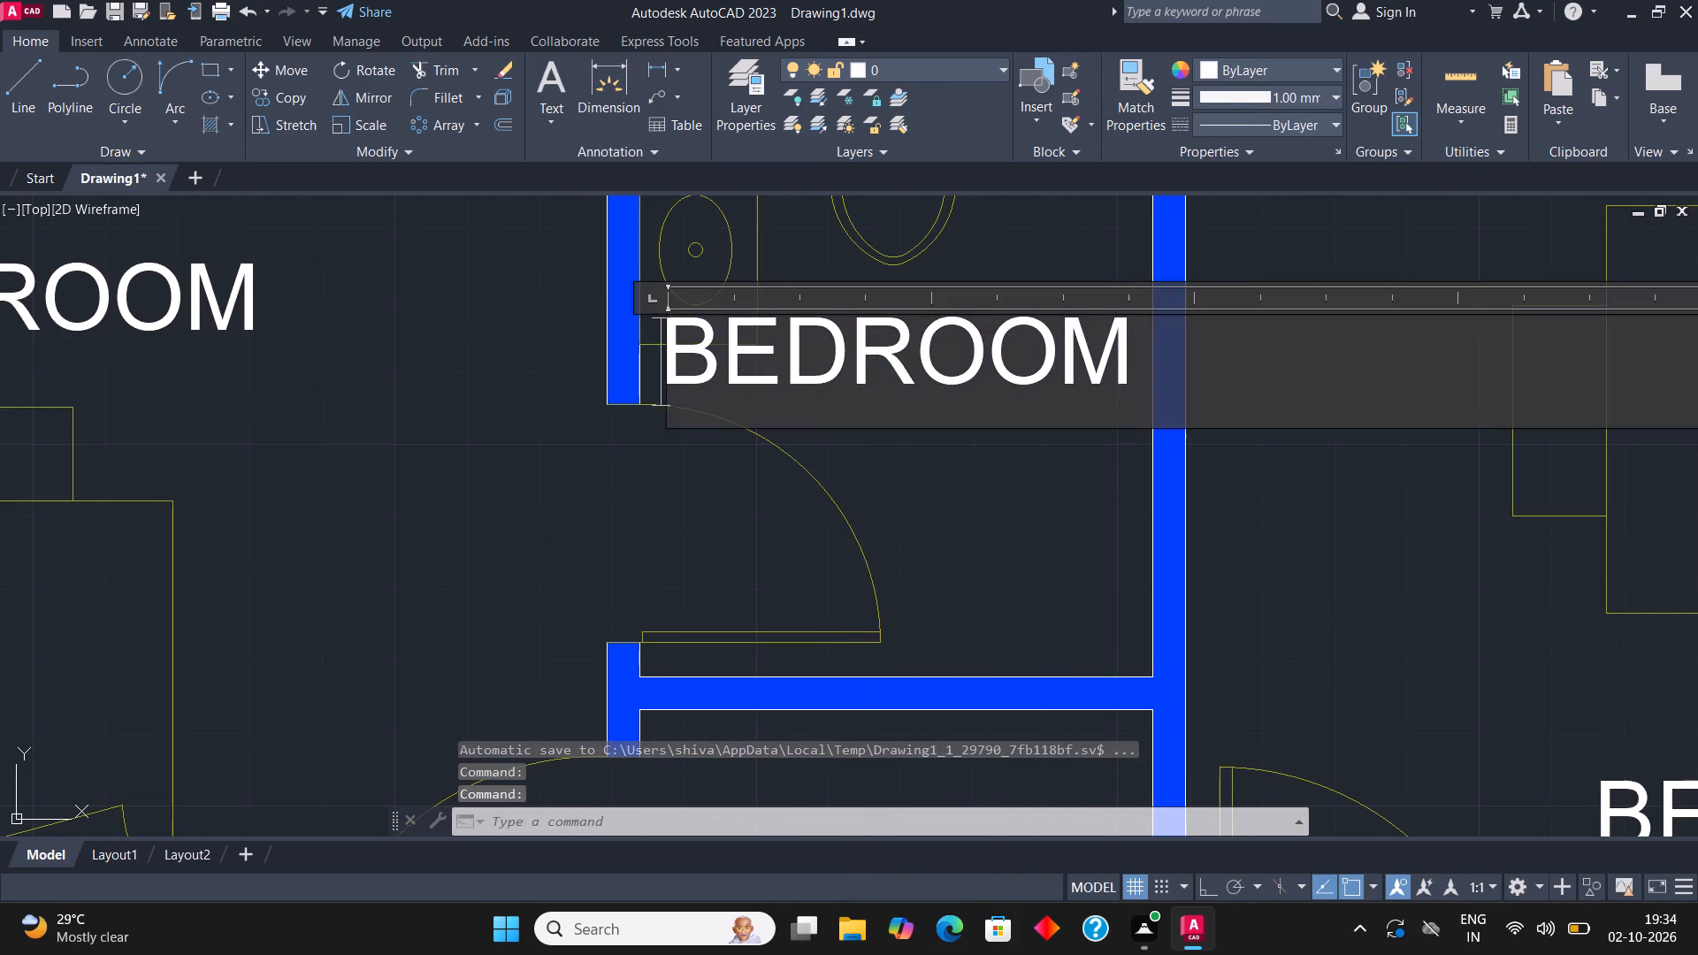
{"action": "left_click", "coordinate": [1136, 378]}
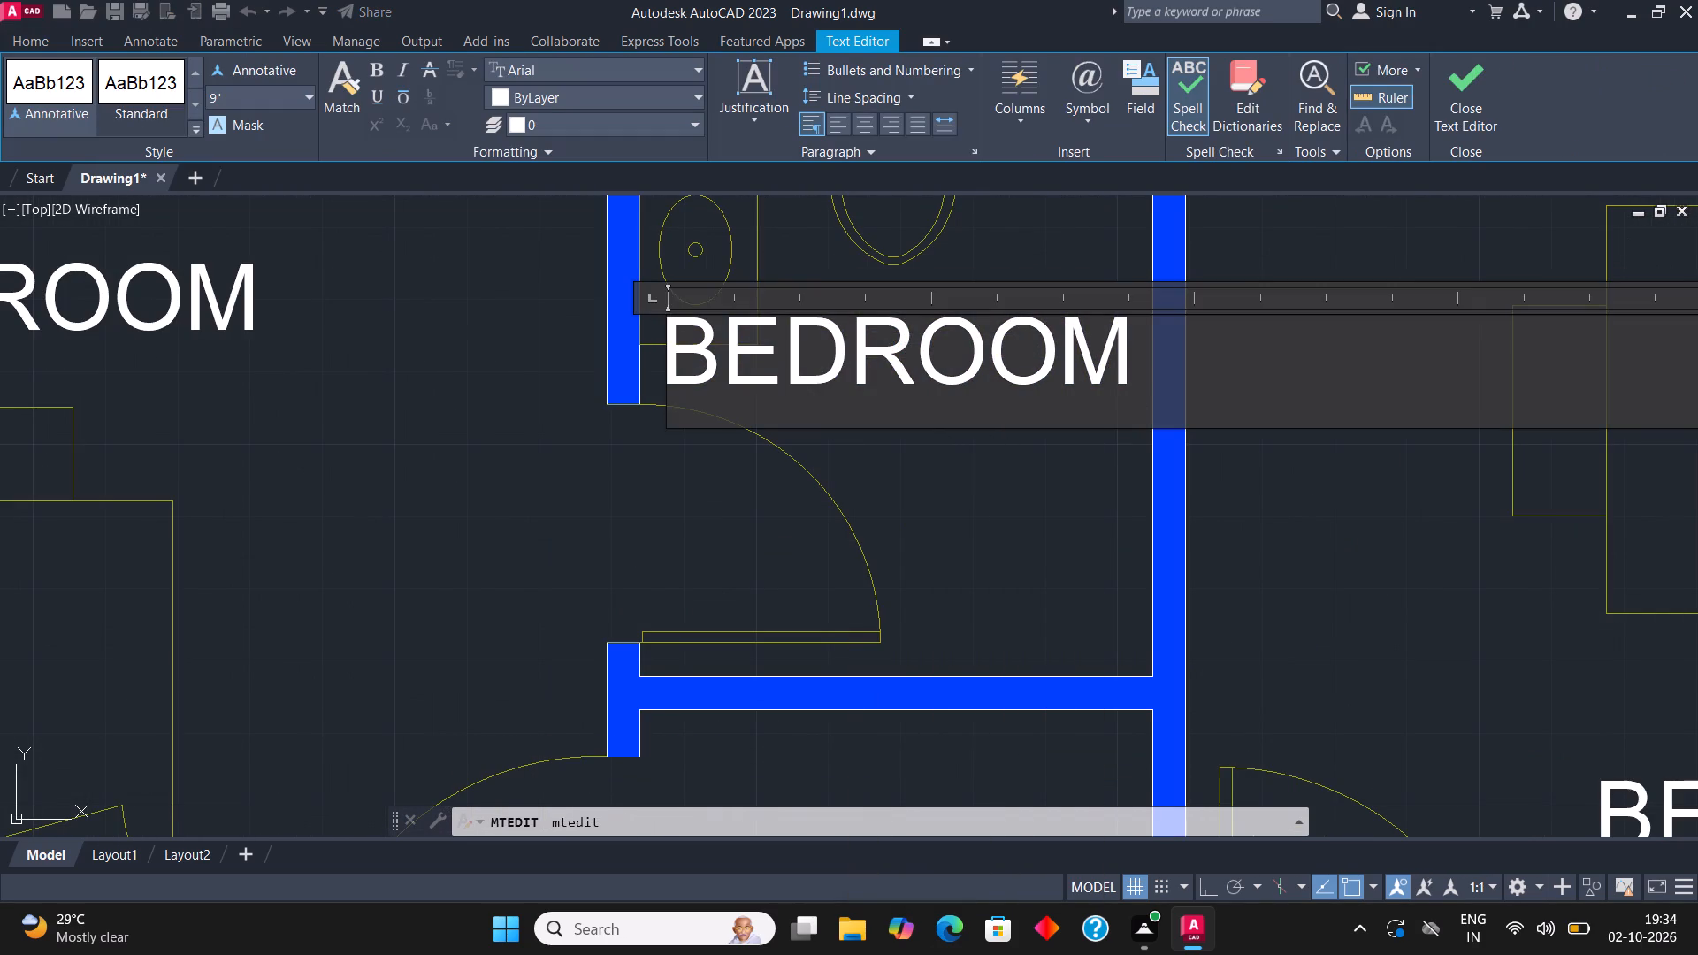
{"action": "key", "text": "BackSpace"}
{"action": "key", "text": "BackSpace"}
{"action": "key", "text": "BackSpace"}
{"action": "key", "text": "BackSpace"}
{"action": "key", "text": "BackSpace"}
{"action": "key", "text": "BackSpace"}
{"action": "key", "text": "BackSpace"}
{"action": "key", "text": "BackSpace"}
{"action": "key", "text": "BackSpace"}
{"action": "key", "text": "BackSpace"}
{"action": "key", "text": "BackSpace"}
{"action": "key", "text": "BackSpace"}
{"action": "key", "text": "BackSpace"}
{"action": "key", "text": "BackSpace"}
{"action": "key", "text": "BackSpace"}
{"action": "key", "text": "BackSpace"}
{"action": "key", "text": "BackSpace"}
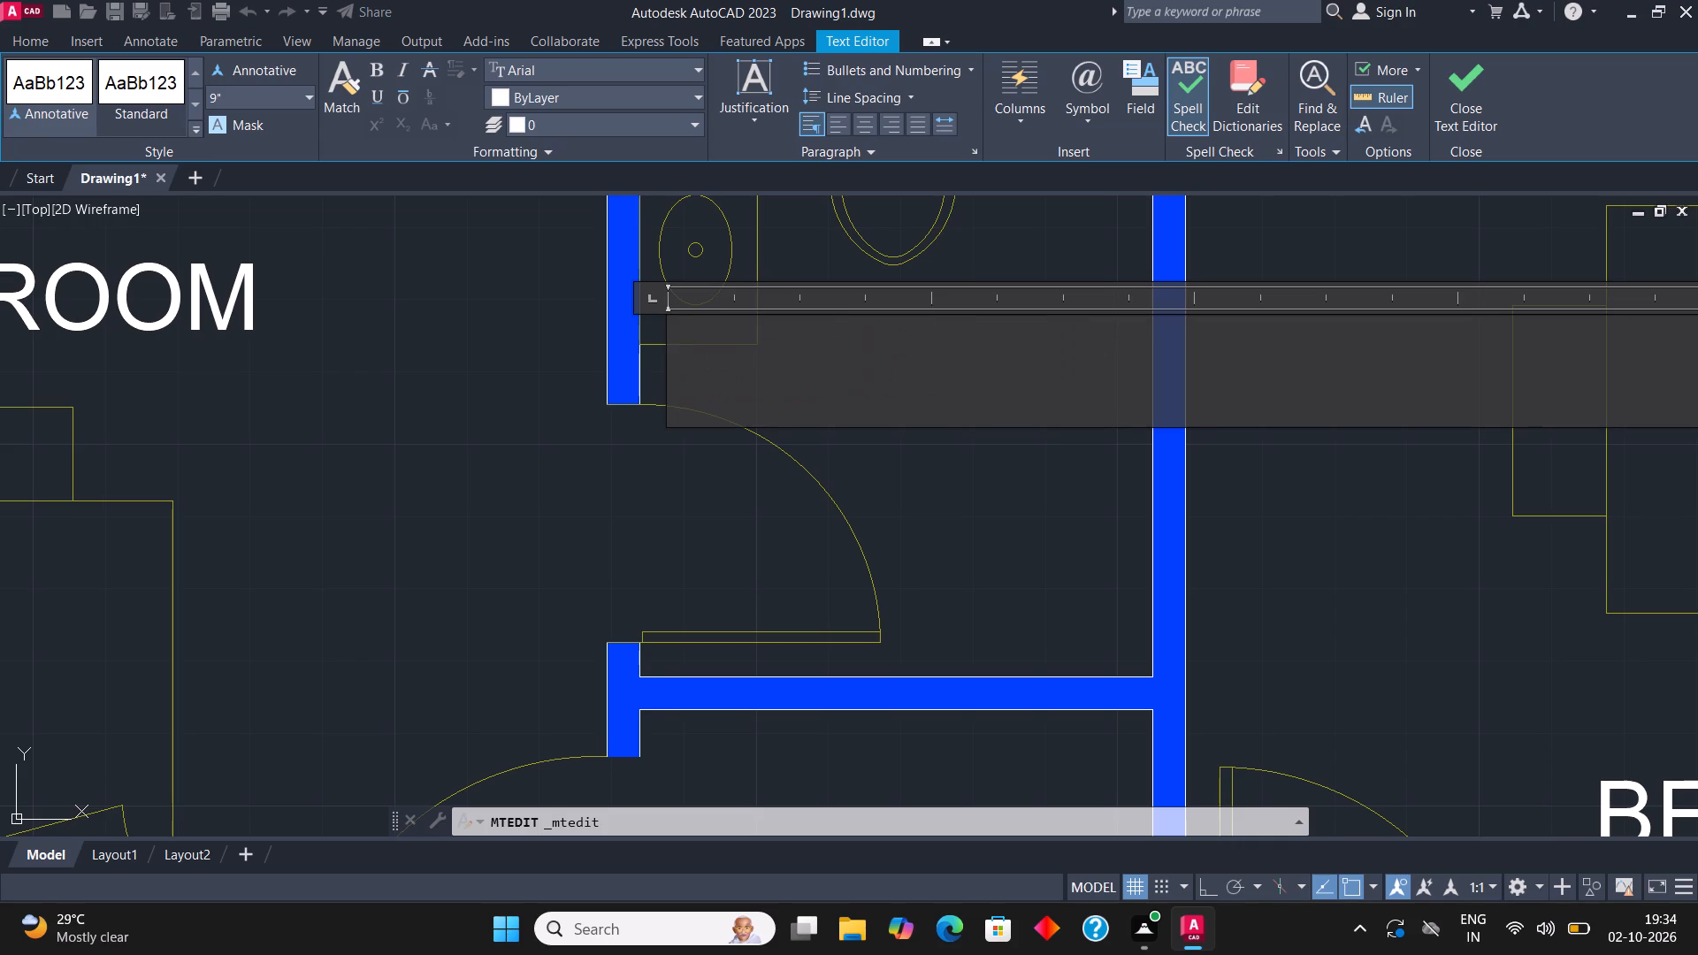
{"action": "type", "text": "TOILET/"}
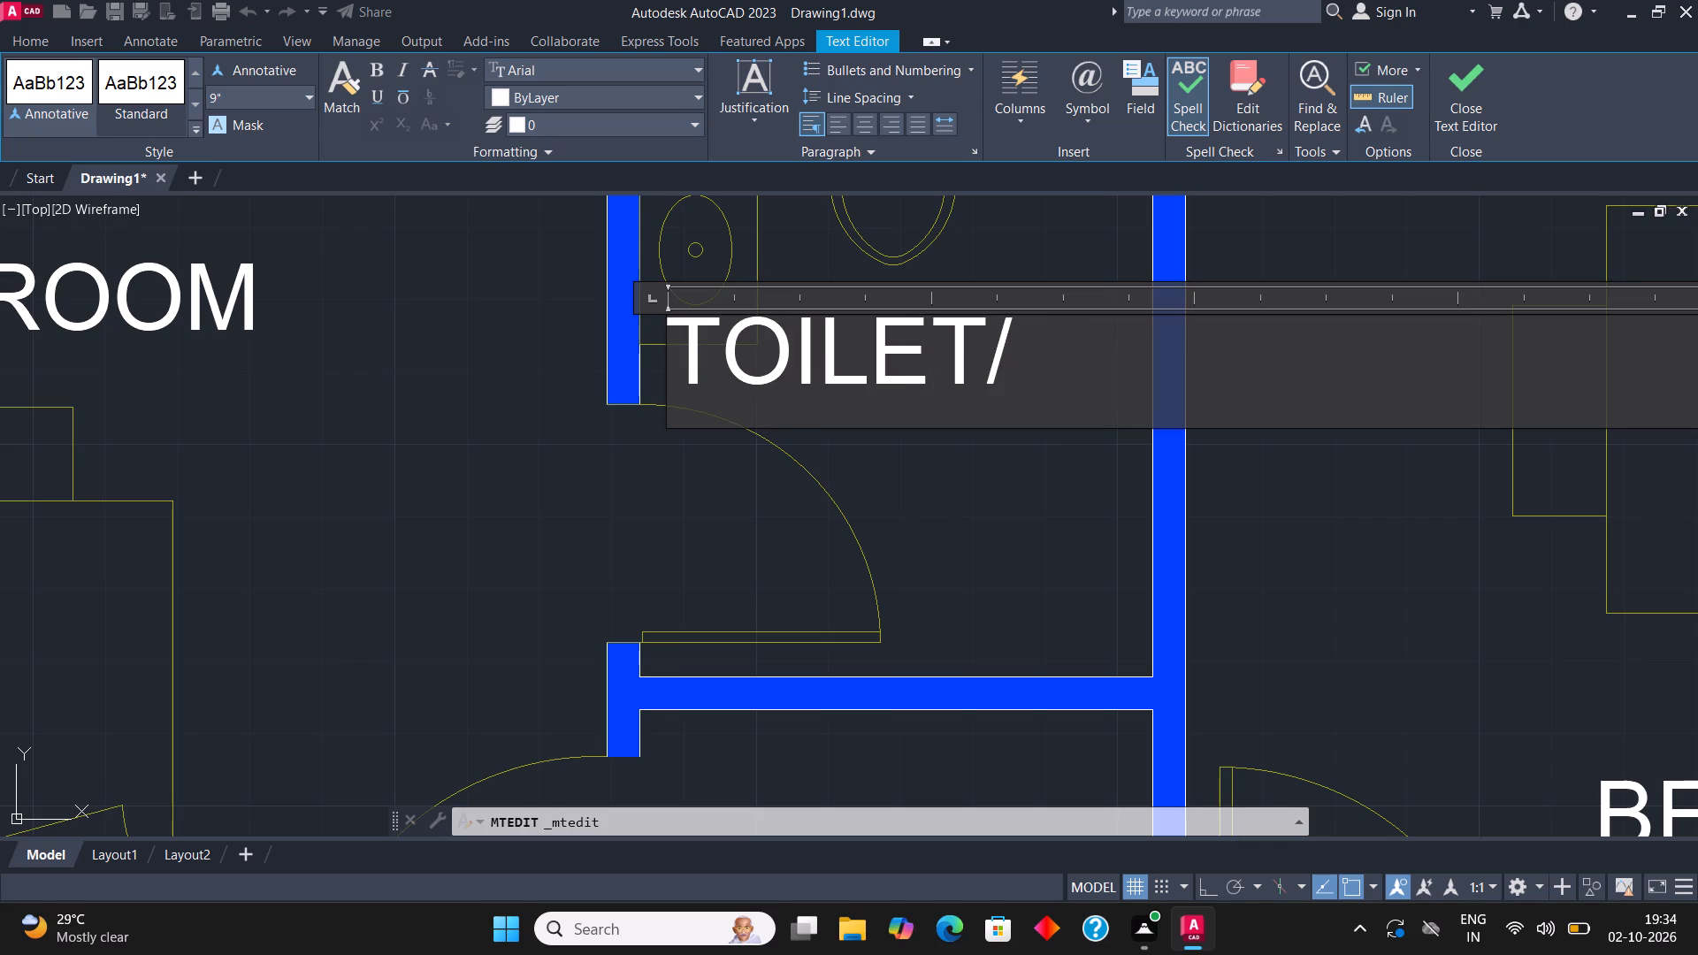
{"action": "key", "text": "BackSpace"}
{"action": "key", "text": "Return"}
{"action": "type", "text": "BATH"}
{"action": "left_click", "coordinate": [1449, 107]}
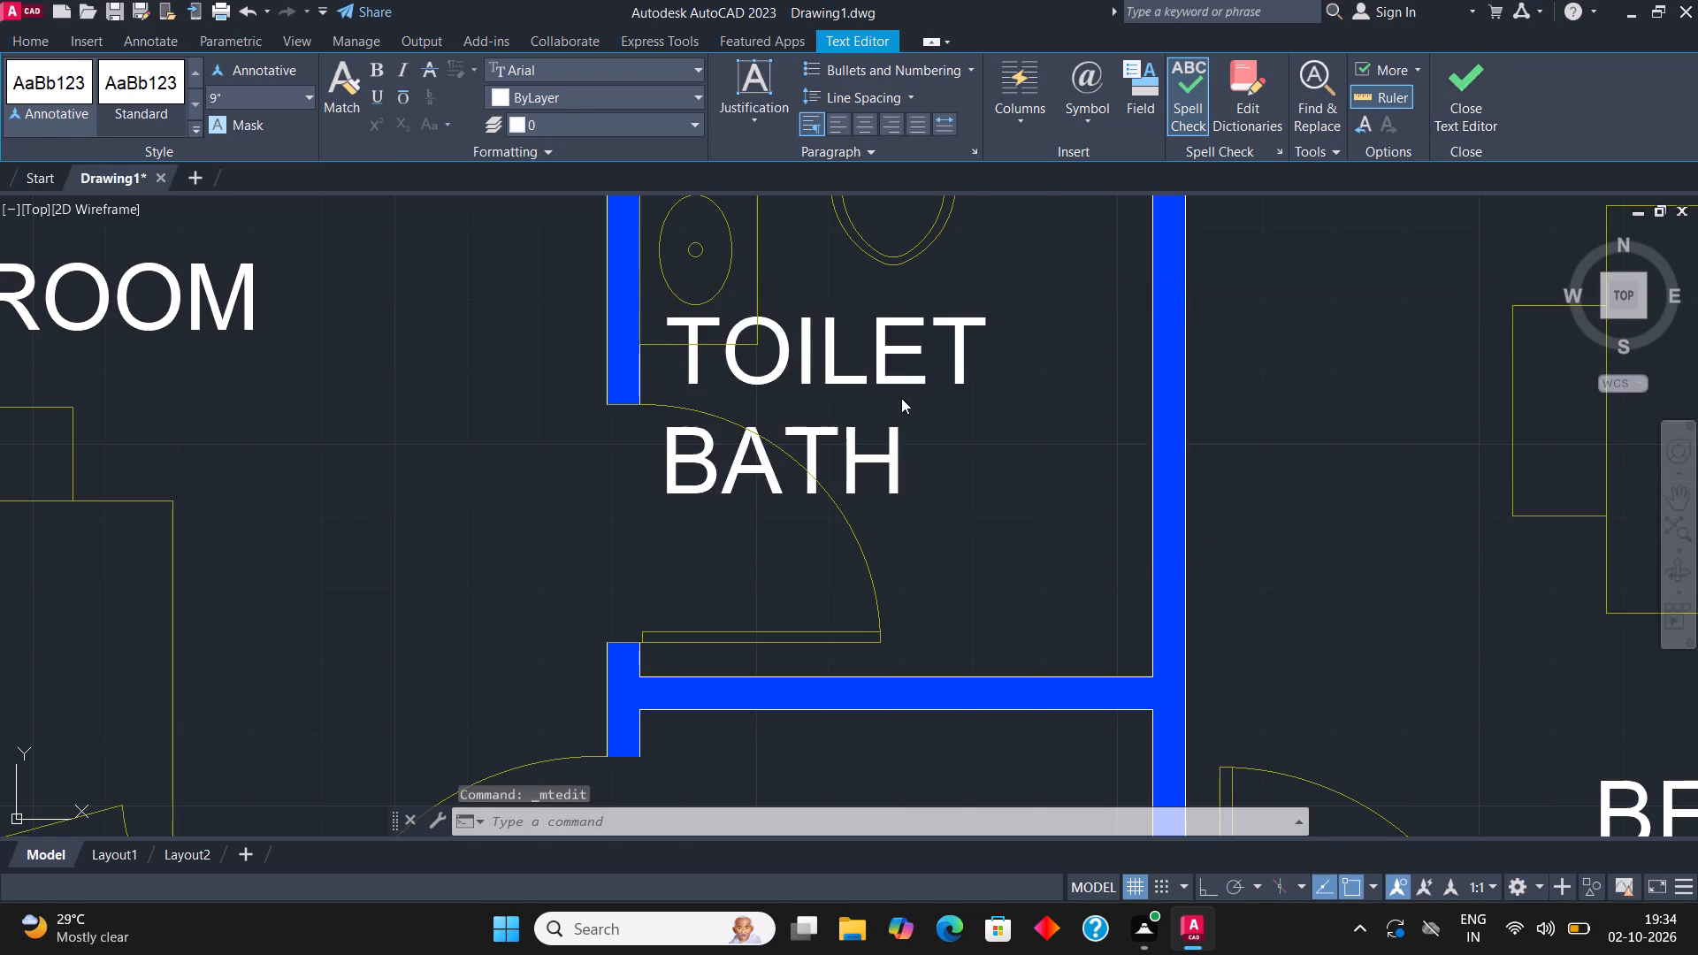
Move the TOILET BATH label clear of the washbasin and walls, into the open floor below the toilet.
{"action": "middle_click_drag", "start_coordinate": [885, 401], "coordinate": [593, 522]}
{"action": "left_click", "coordinate": [519, 466]}
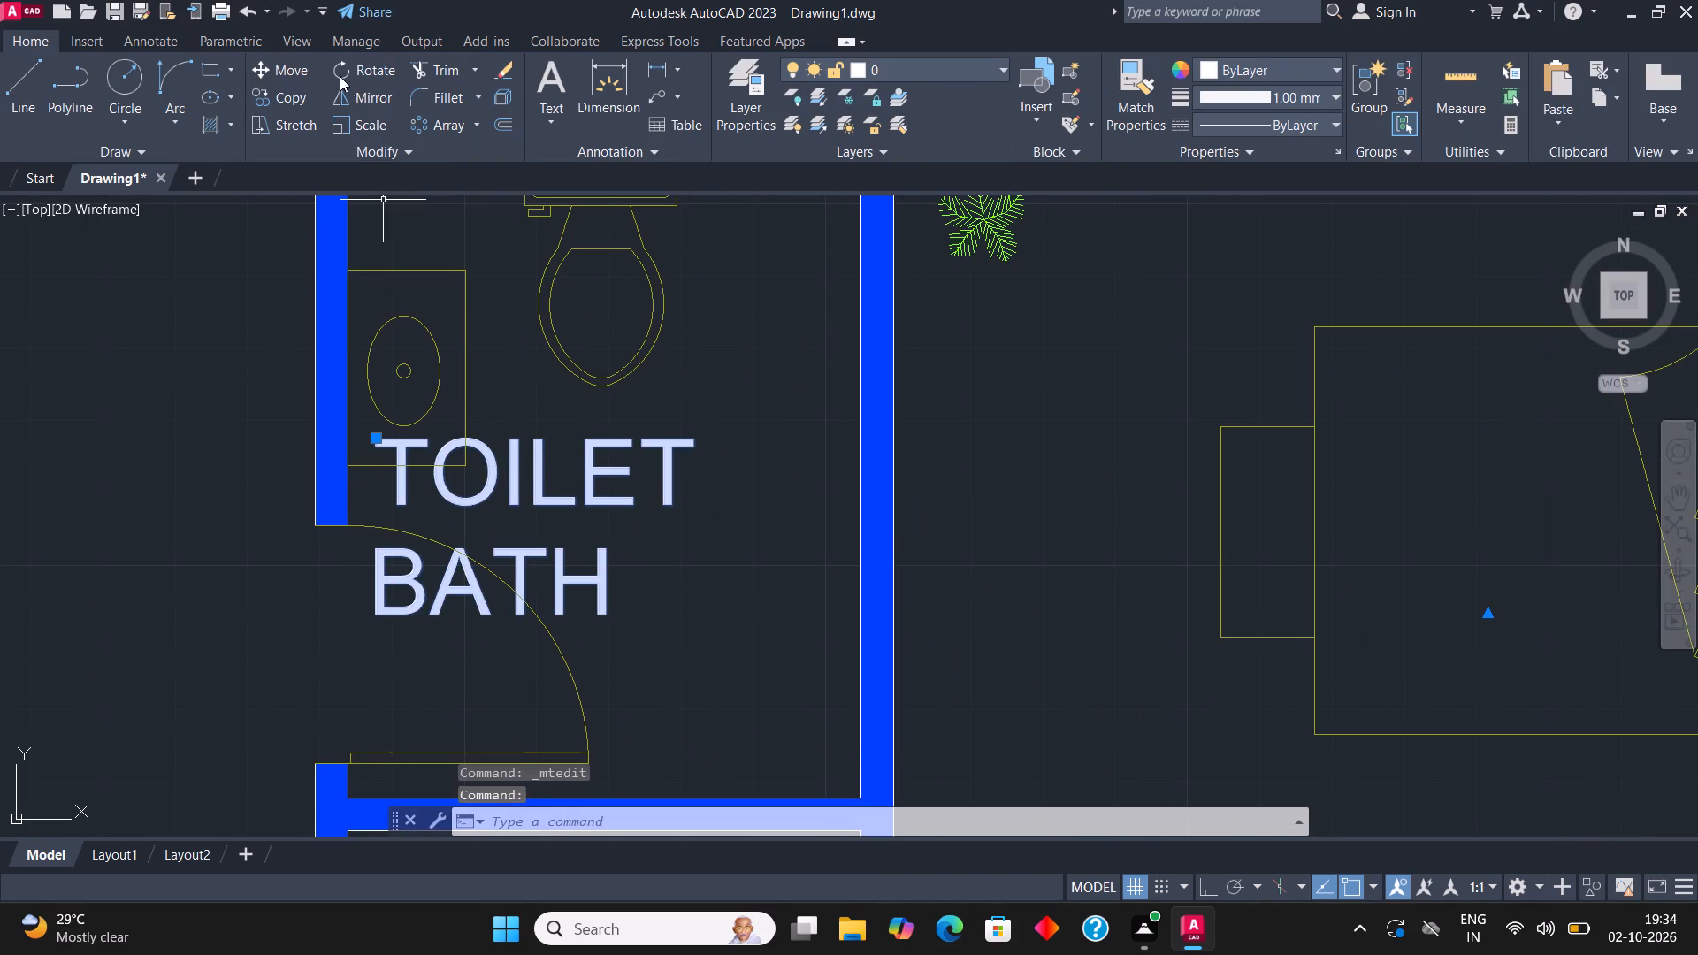
{"action": "left_click", "coordinate": [300, 72]}
{"action": "left_click", "coordinate": [521, 560]}
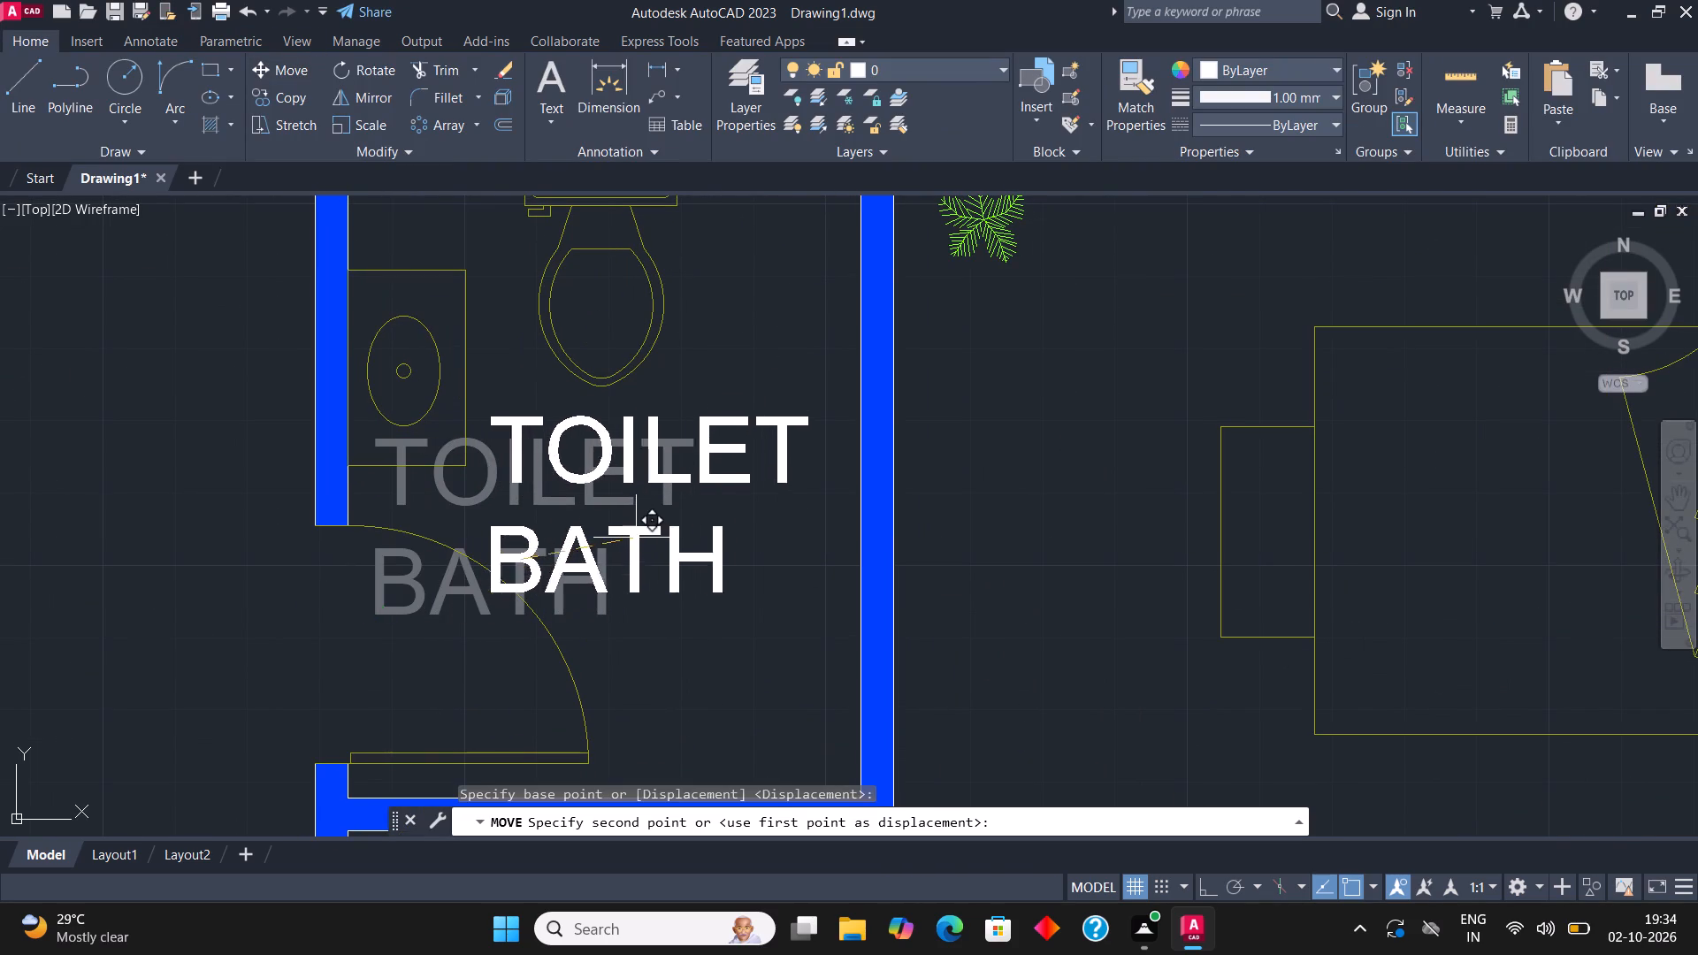
{"action": "left_click", "coordinate": [653, 523]}
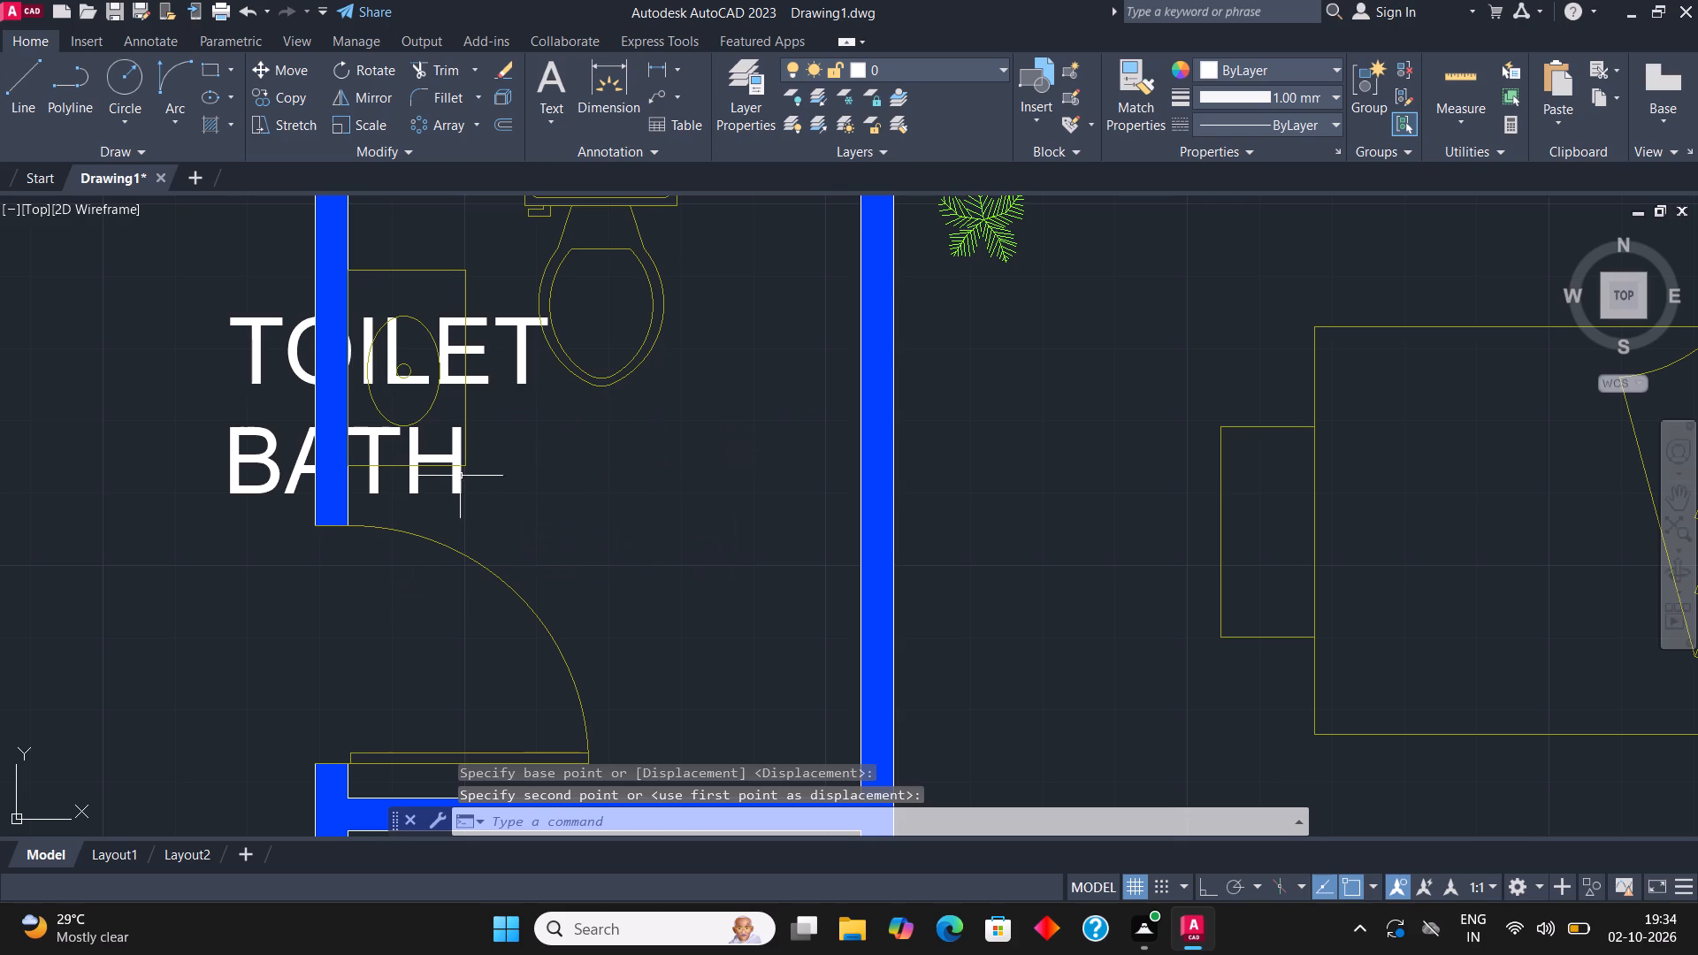
{"action": "left_click", "coordinate": [436, 493]}
{"action": "left_click", "coordinate": [415, 483]}
{"action": "left_click", "coordinate": [287, 55]}
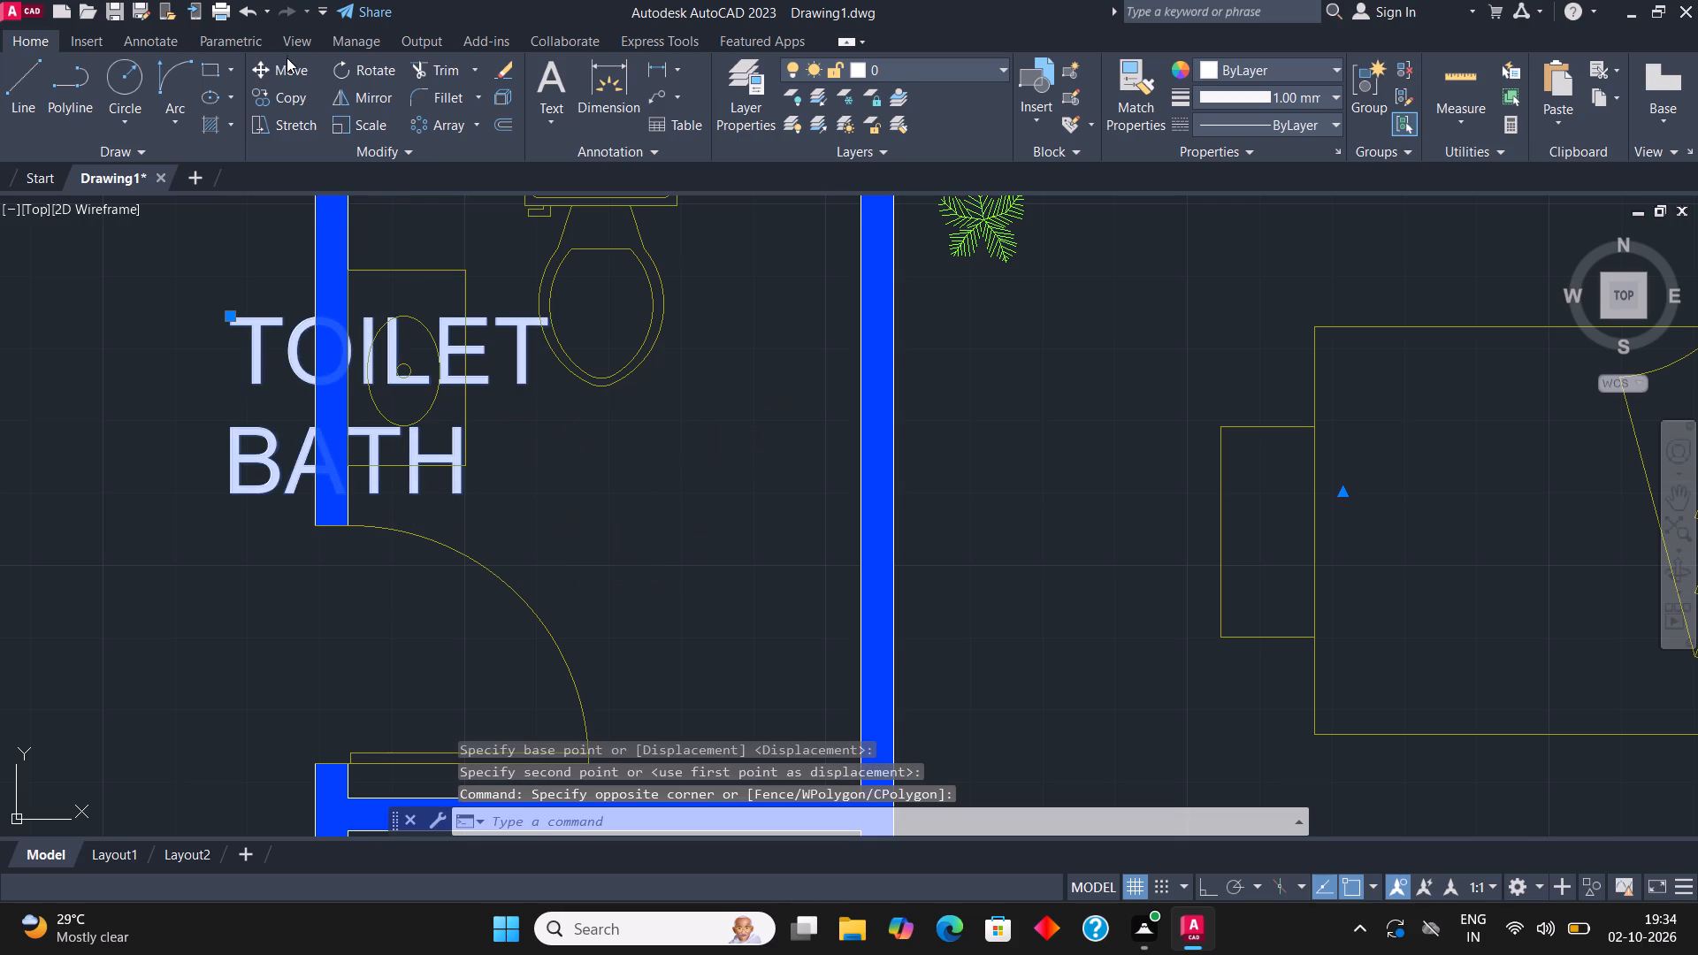
{"action": "left_click", "coordinate": [288, 66]}
{"action": "left_click", "coordinate": [440, 447]}
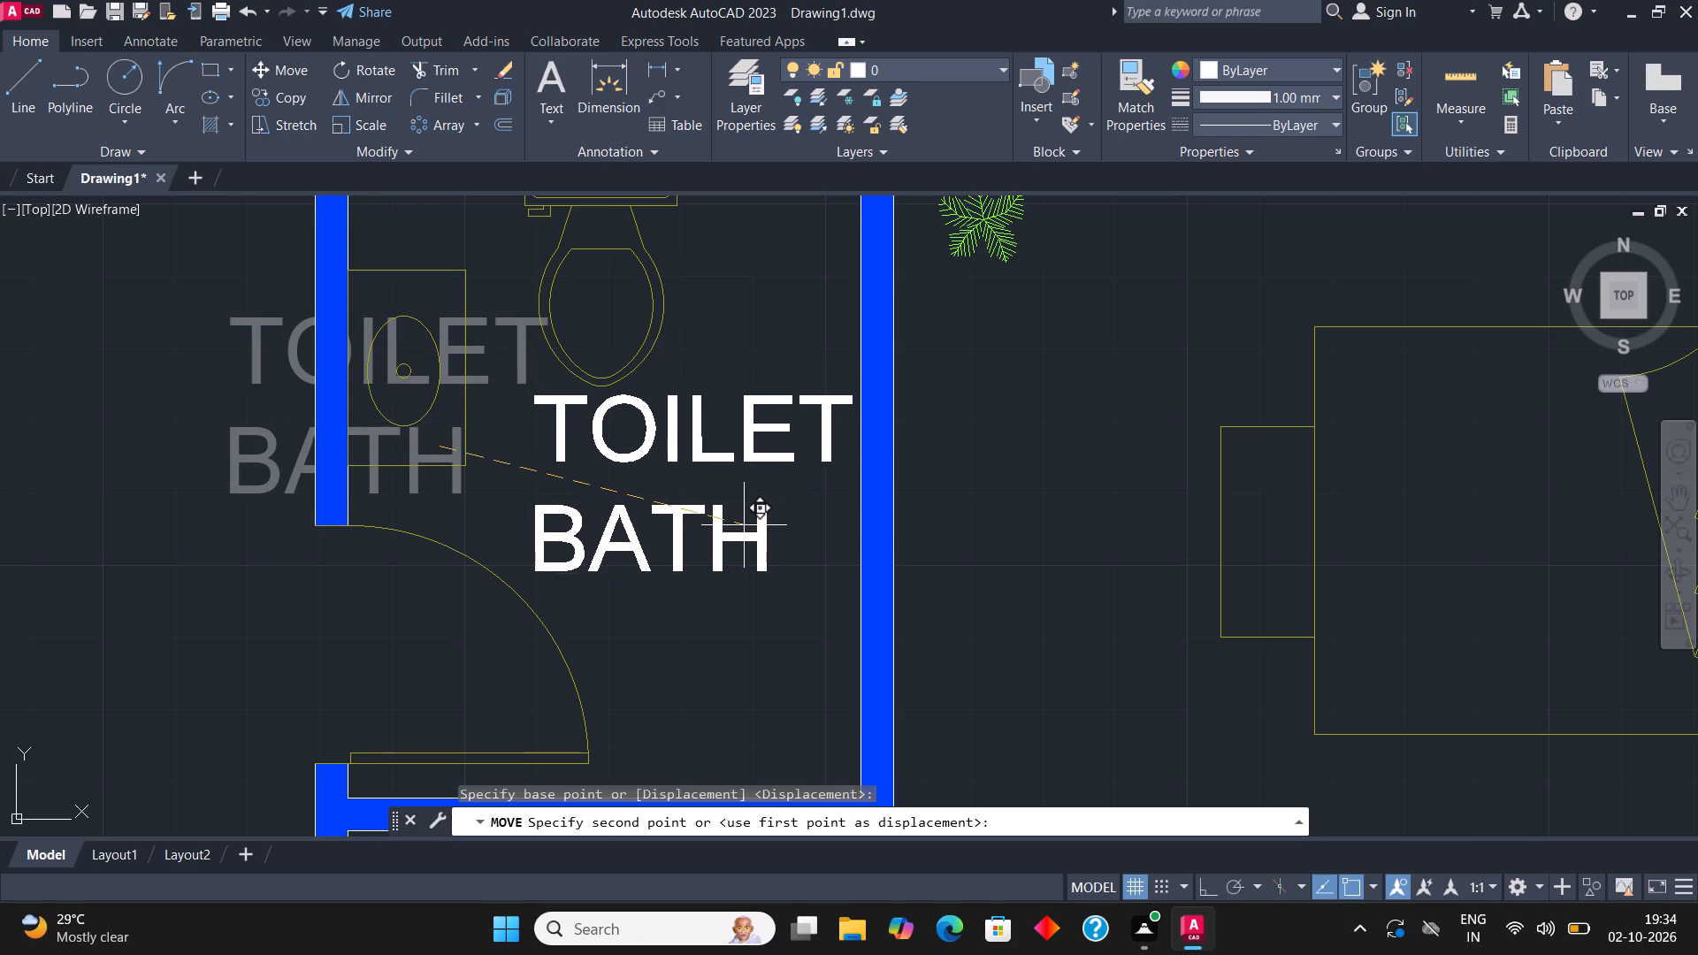
{"action": "left_click", "coordinate": [744, 525]}
Copy the TOILET BATH label into the right unit's upper bathroom, between the toilet and the washbasin.
{"action": "scroll", "coordinate": [577, 409], "scroll_direction": "down", "scroll_amount": 2}
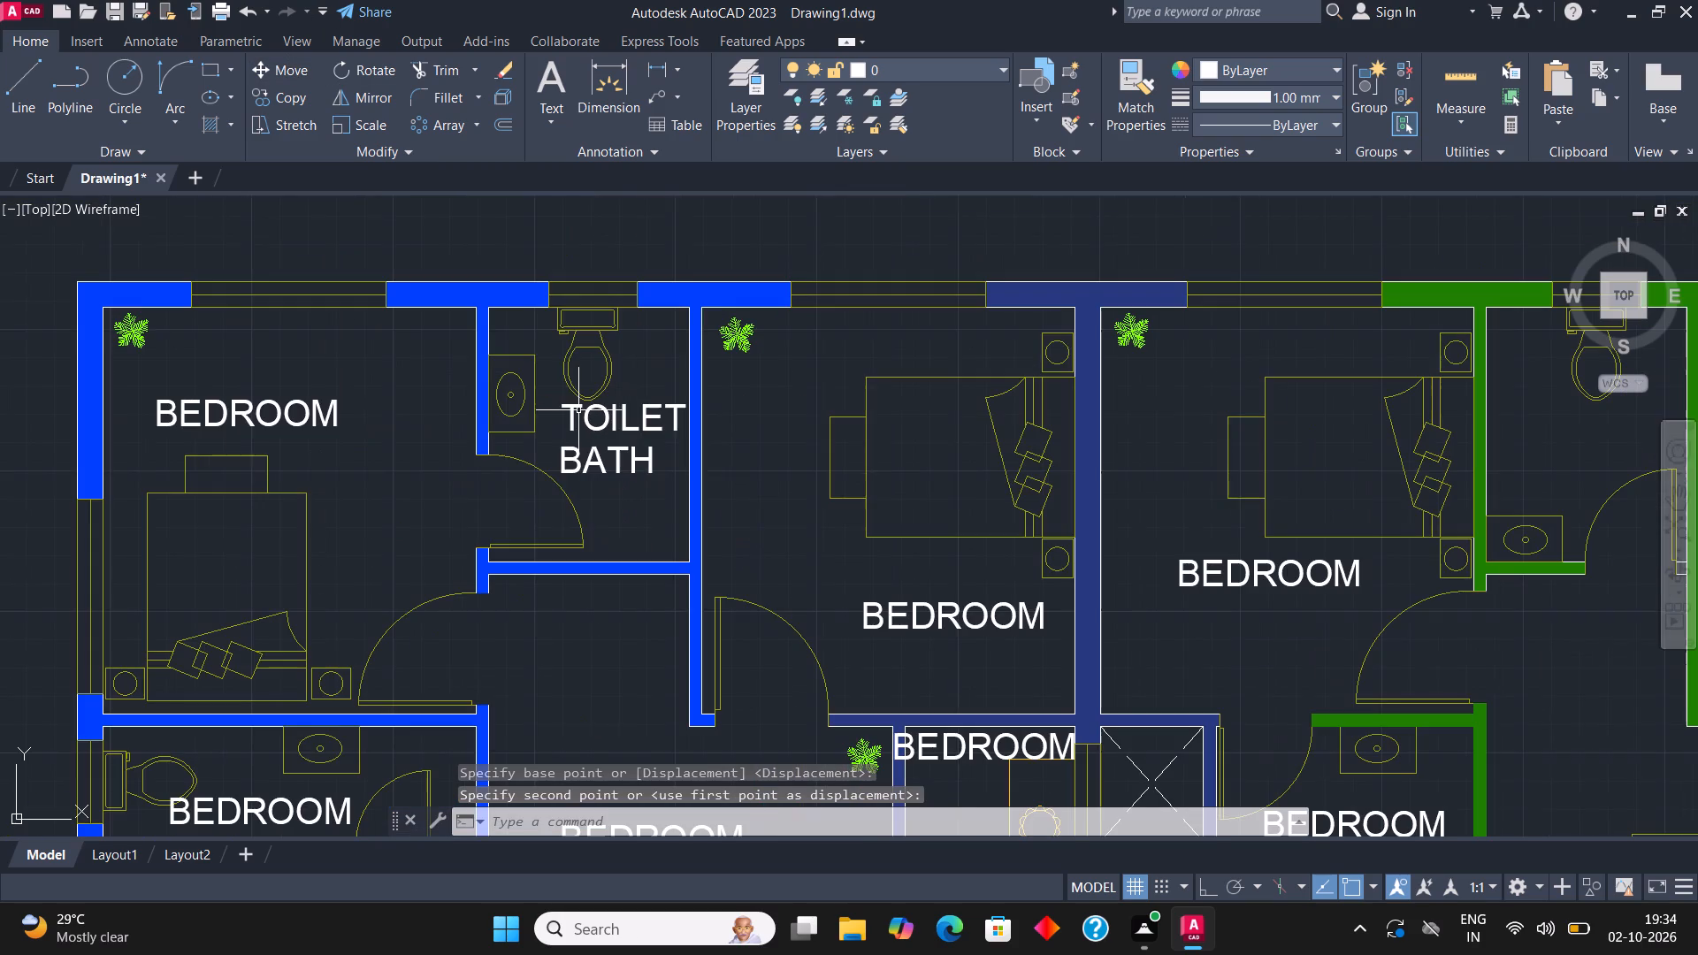
{"action": "middle_click_drag", "start_coordinate": [1067, 584], "coordinate": [965, 572]}
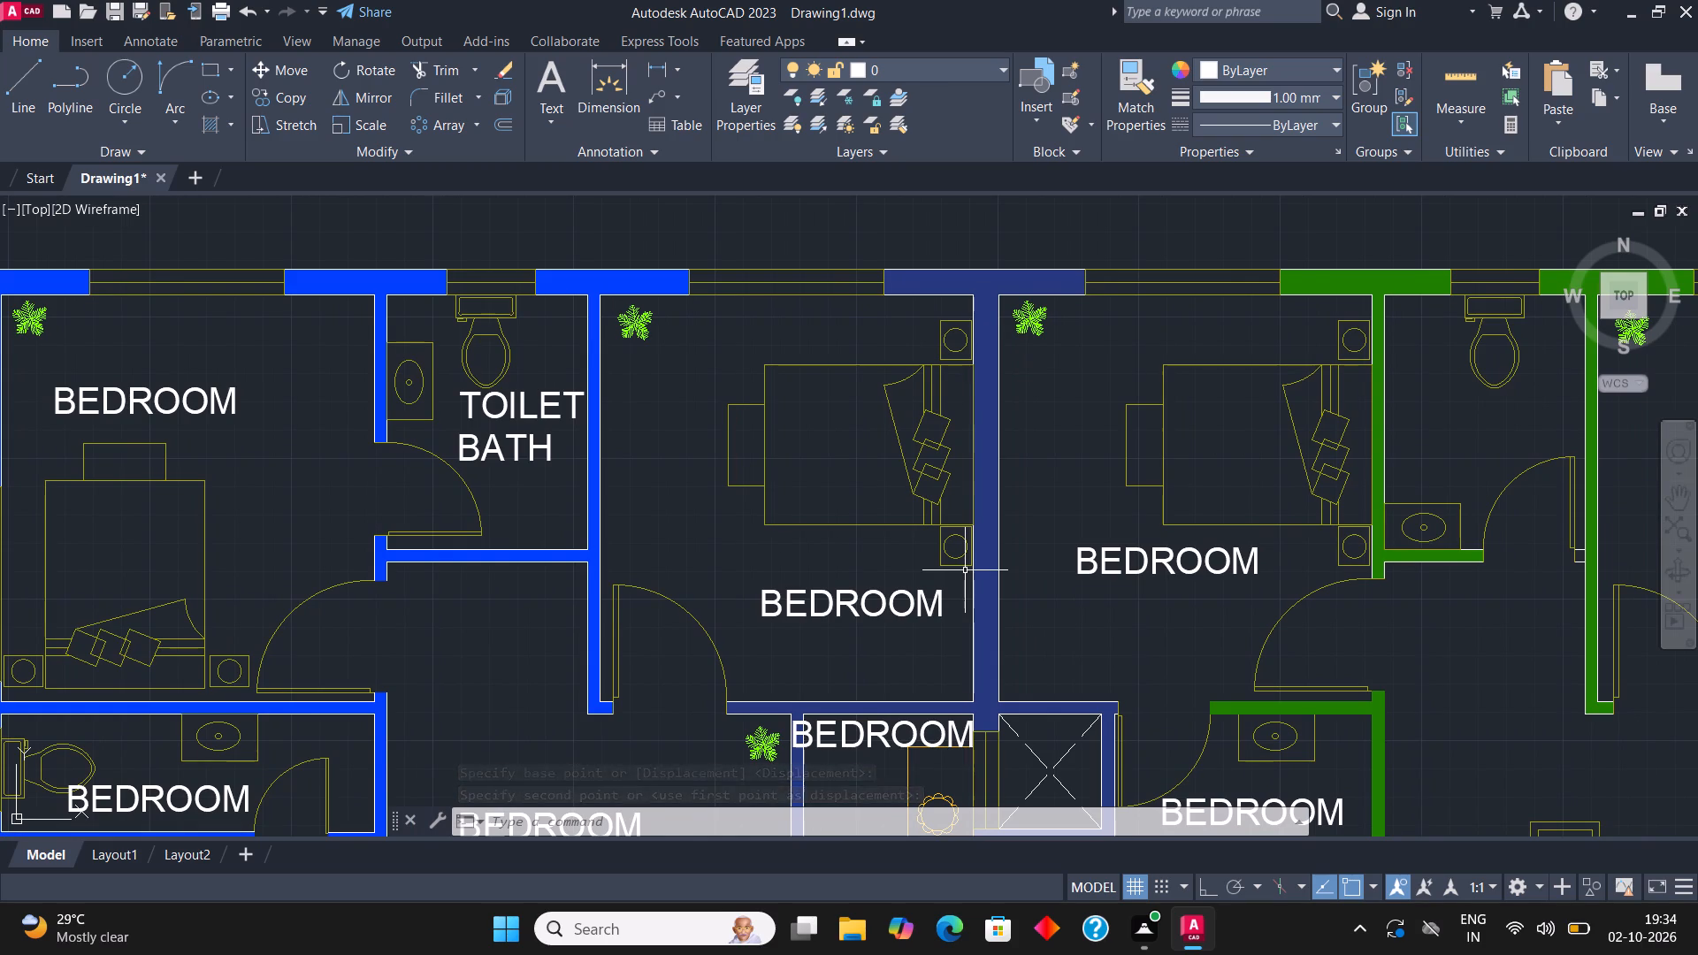
{"action": "scroll", "coordinate": [962, 572], "scroll_direction": "down", "scroll_amount": 1}
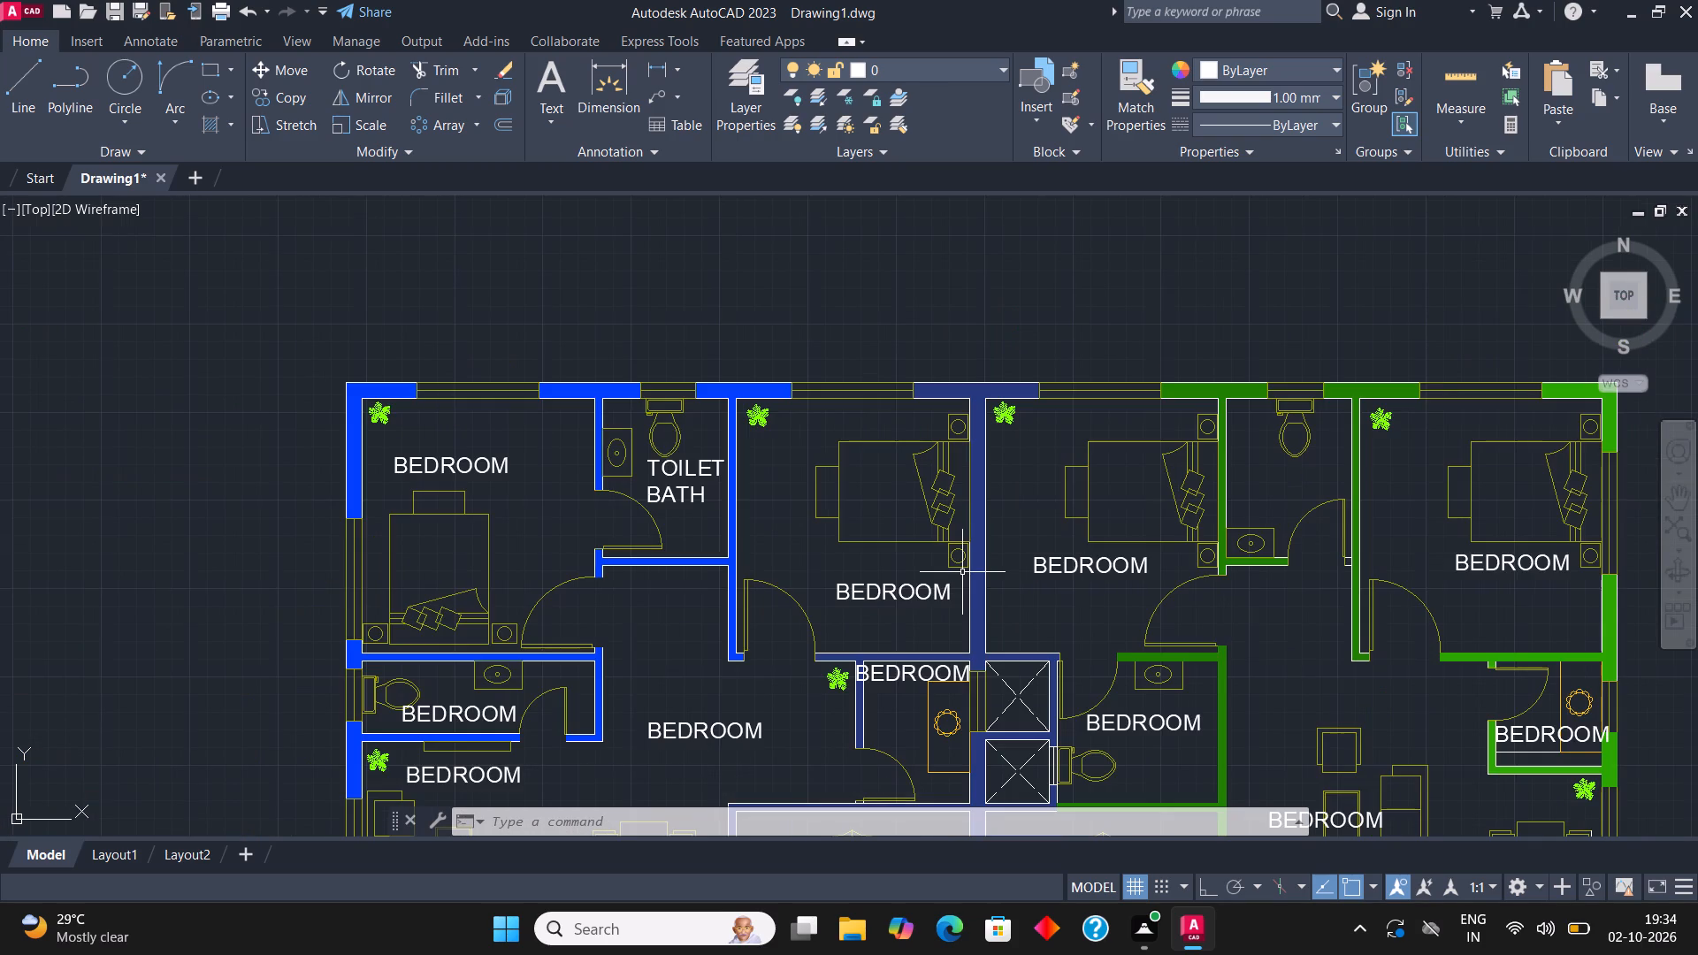
{"action": "middle_click_drag", "start_coordinate": [1388, 585], "coordinate": [1254, 606]}
{"action": "left_click", "coordinate": [534, 516]}
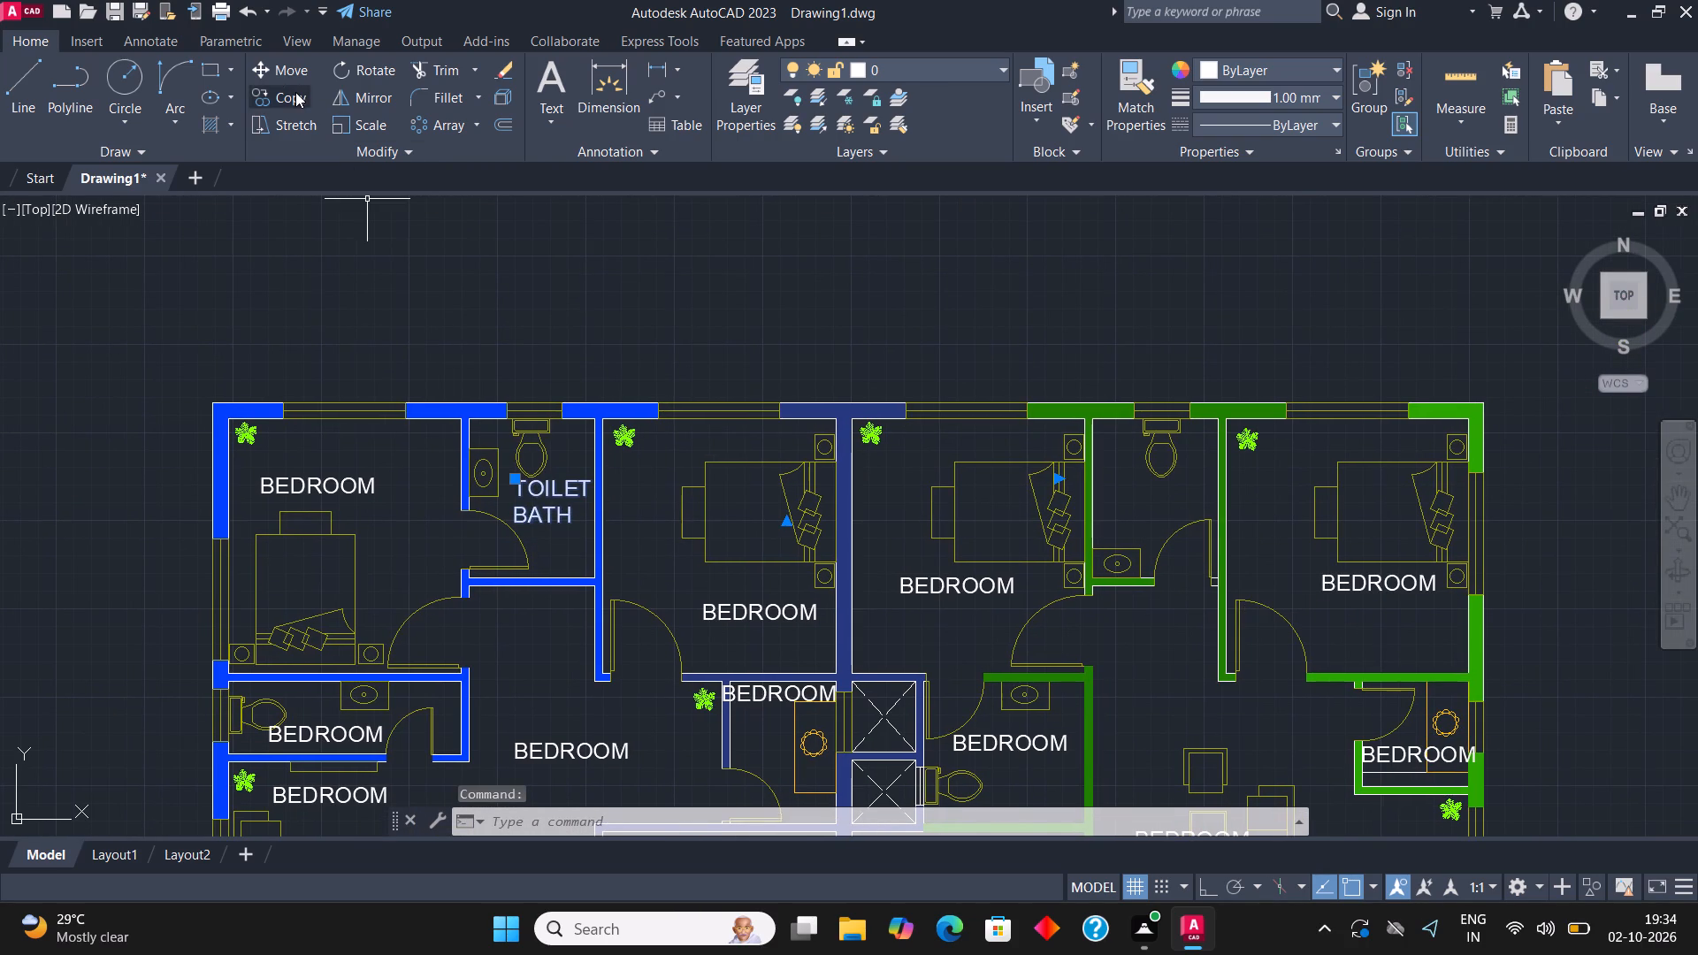
{"action": "left_click", "coordinate": [295, 93]}
{"action": "left_click", "coordinate": [524, 496]}
{"action": "scroll", "coordinate": [1103, 494], "scroll_direction": "up", "scroll_amount": 2}
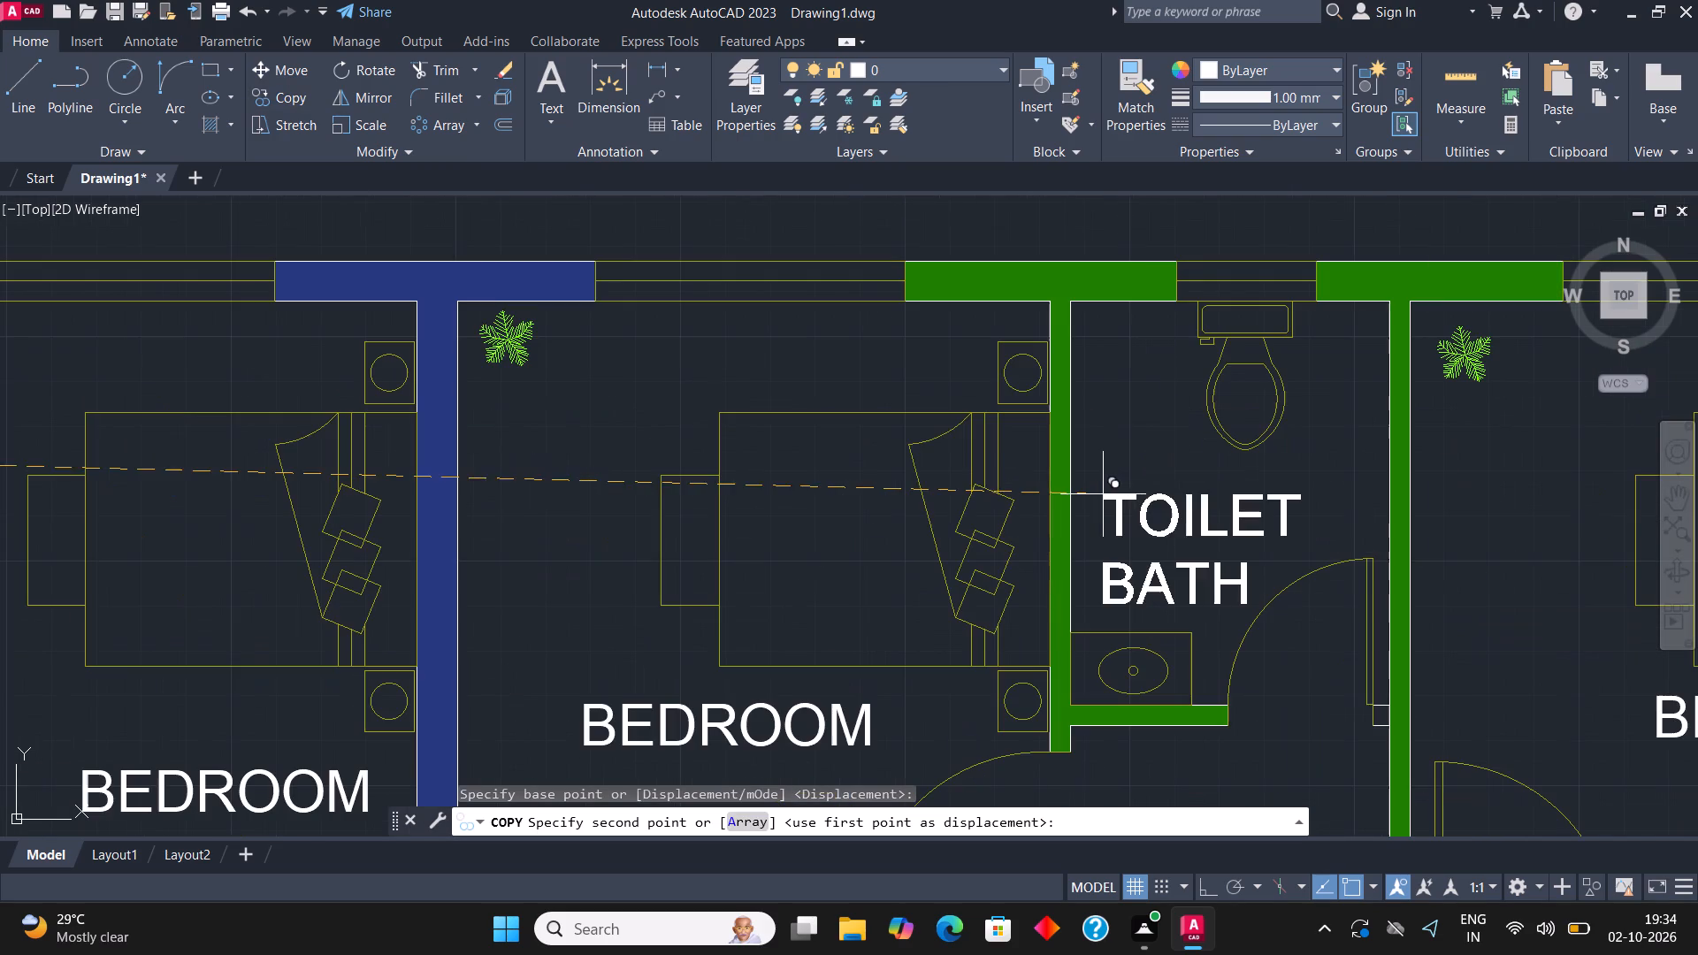
{"action": "left_click", "coordinate": [1101, 478]}
{"action": "scroll", "coordinate": [860, 499], "scroll_direction": "down", "scroll_amount": 2}
{"action": "key", "text": "Escape"}
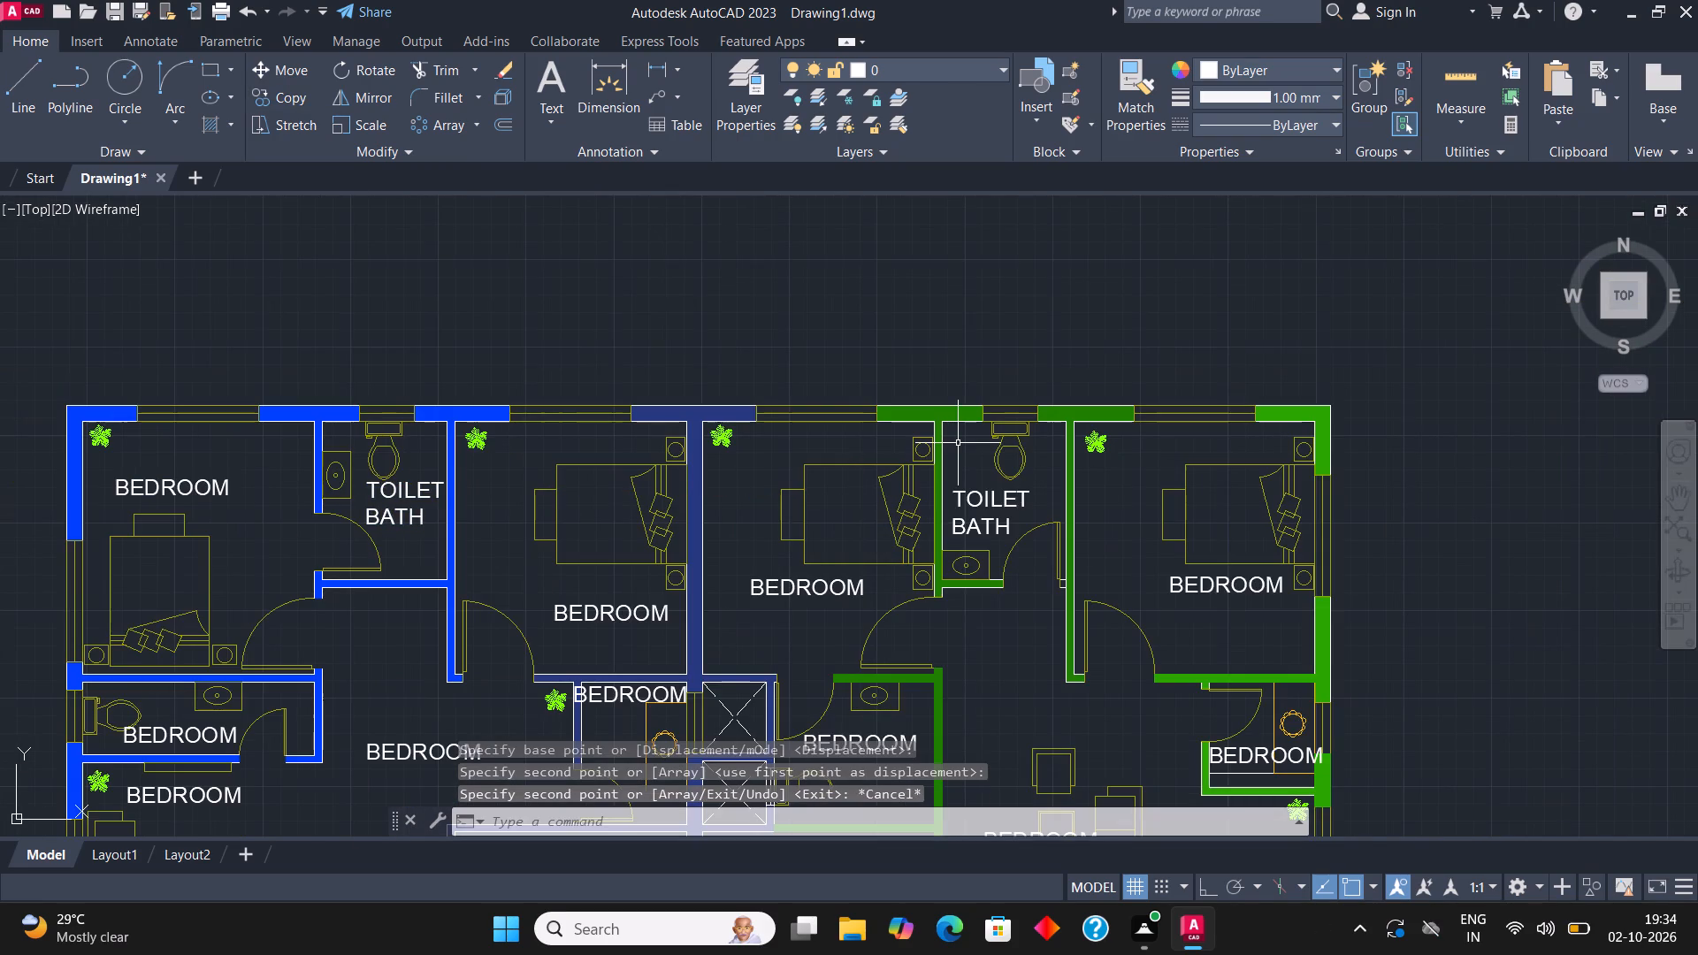
Change the BEDROOM label in the left unit's small room beside the crossed shafts to POOJA ROOM on two lines.
{"action": "scroll", "coordinate": [972, 438], "scroll_direction": "down", "scroll_amount": 2}
{"action": "scroll", "coordinate": [805, 549], "scroll_direction": "up", "scroll_amount": 5}
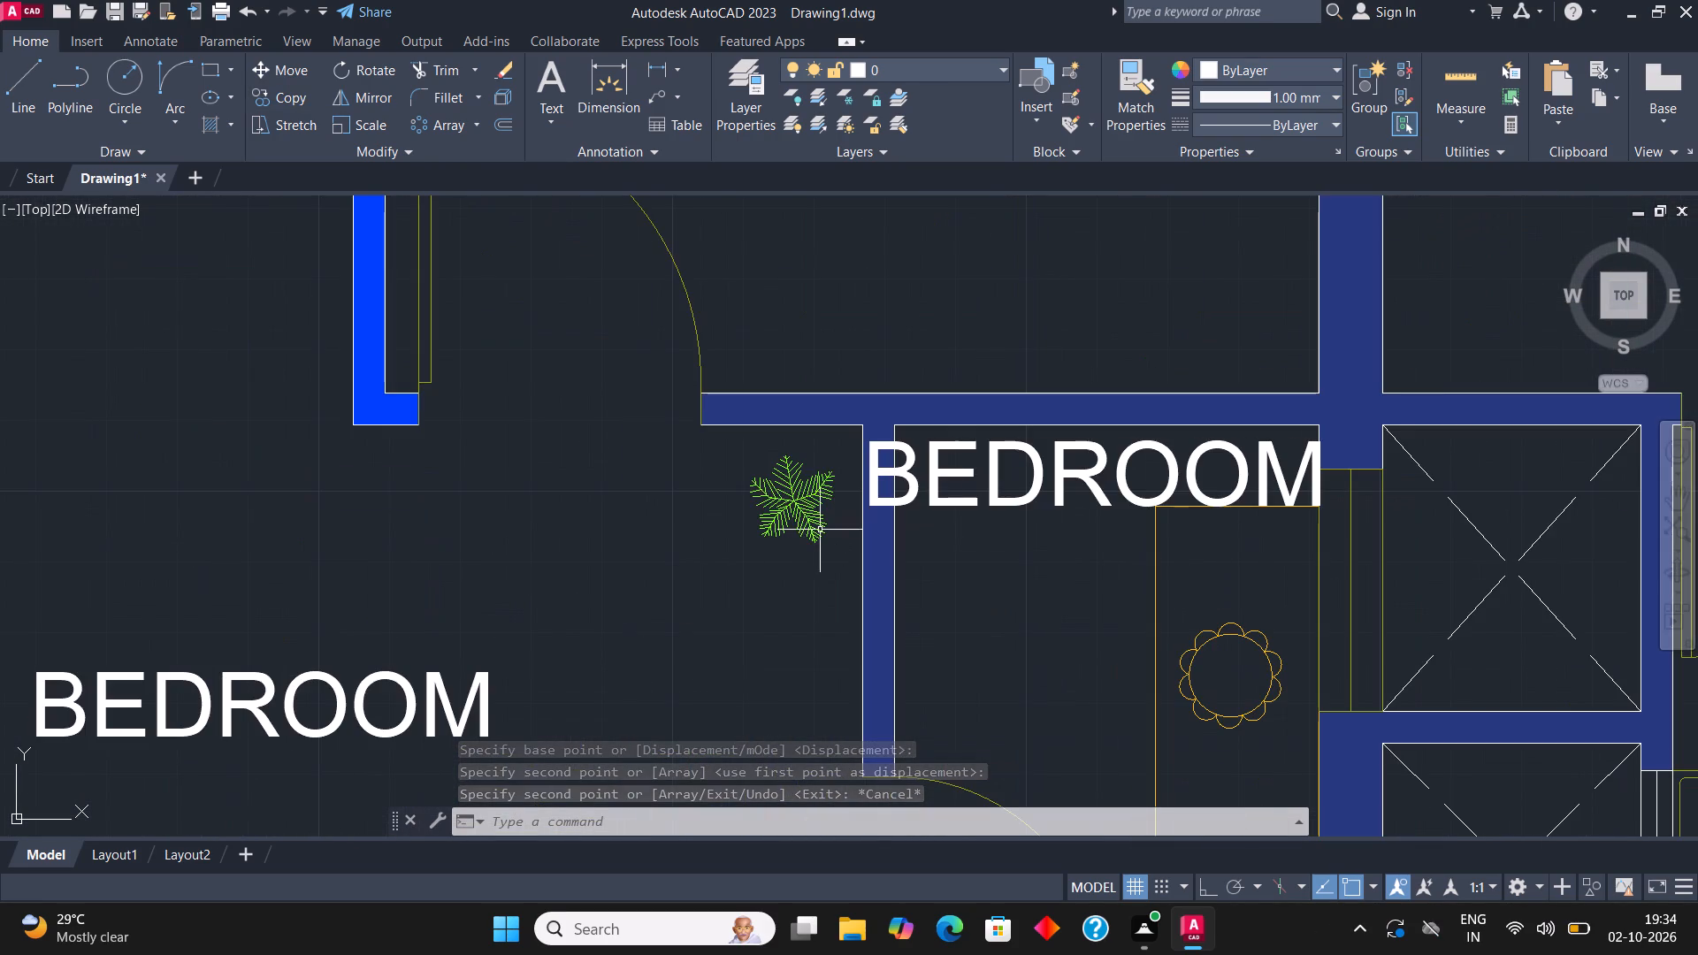
{"action": "middle_click_drag", "start_coordinate": [1079, 504], "coordinate": [969, 500]}
{"action": "left_click", "coordinate": [952, 490]}
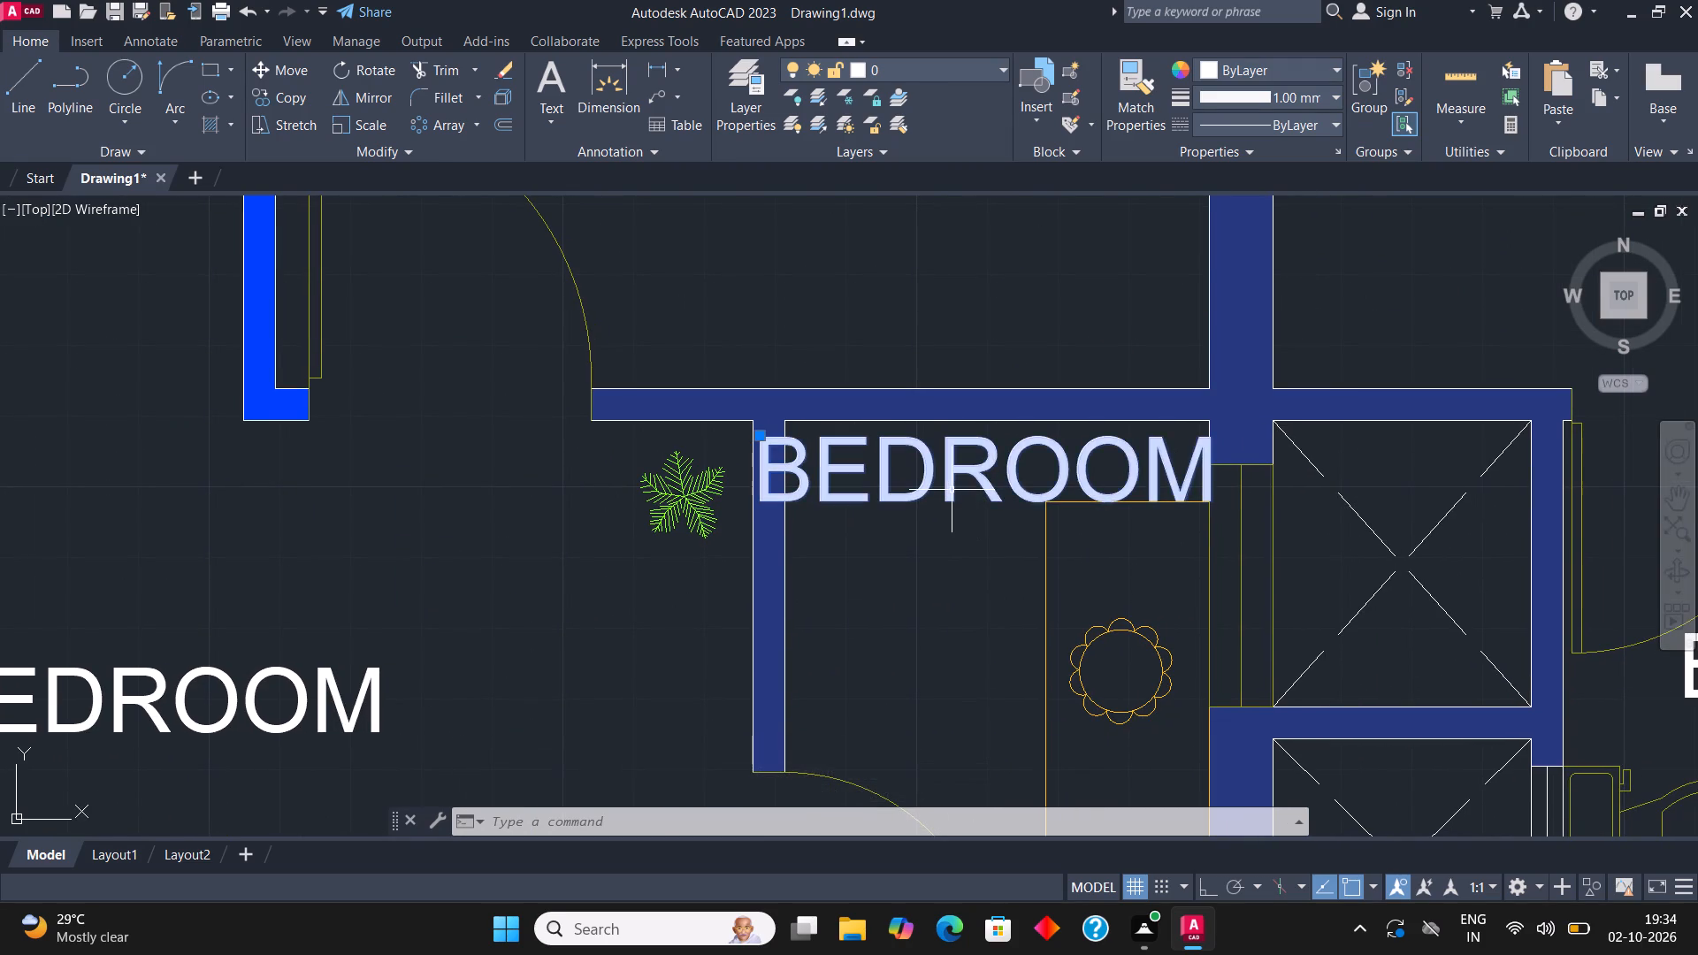
{"action": "right_click", "coordinate": [950, 490]}
{"action": "left_click", "coordinate": [1105, 347]}
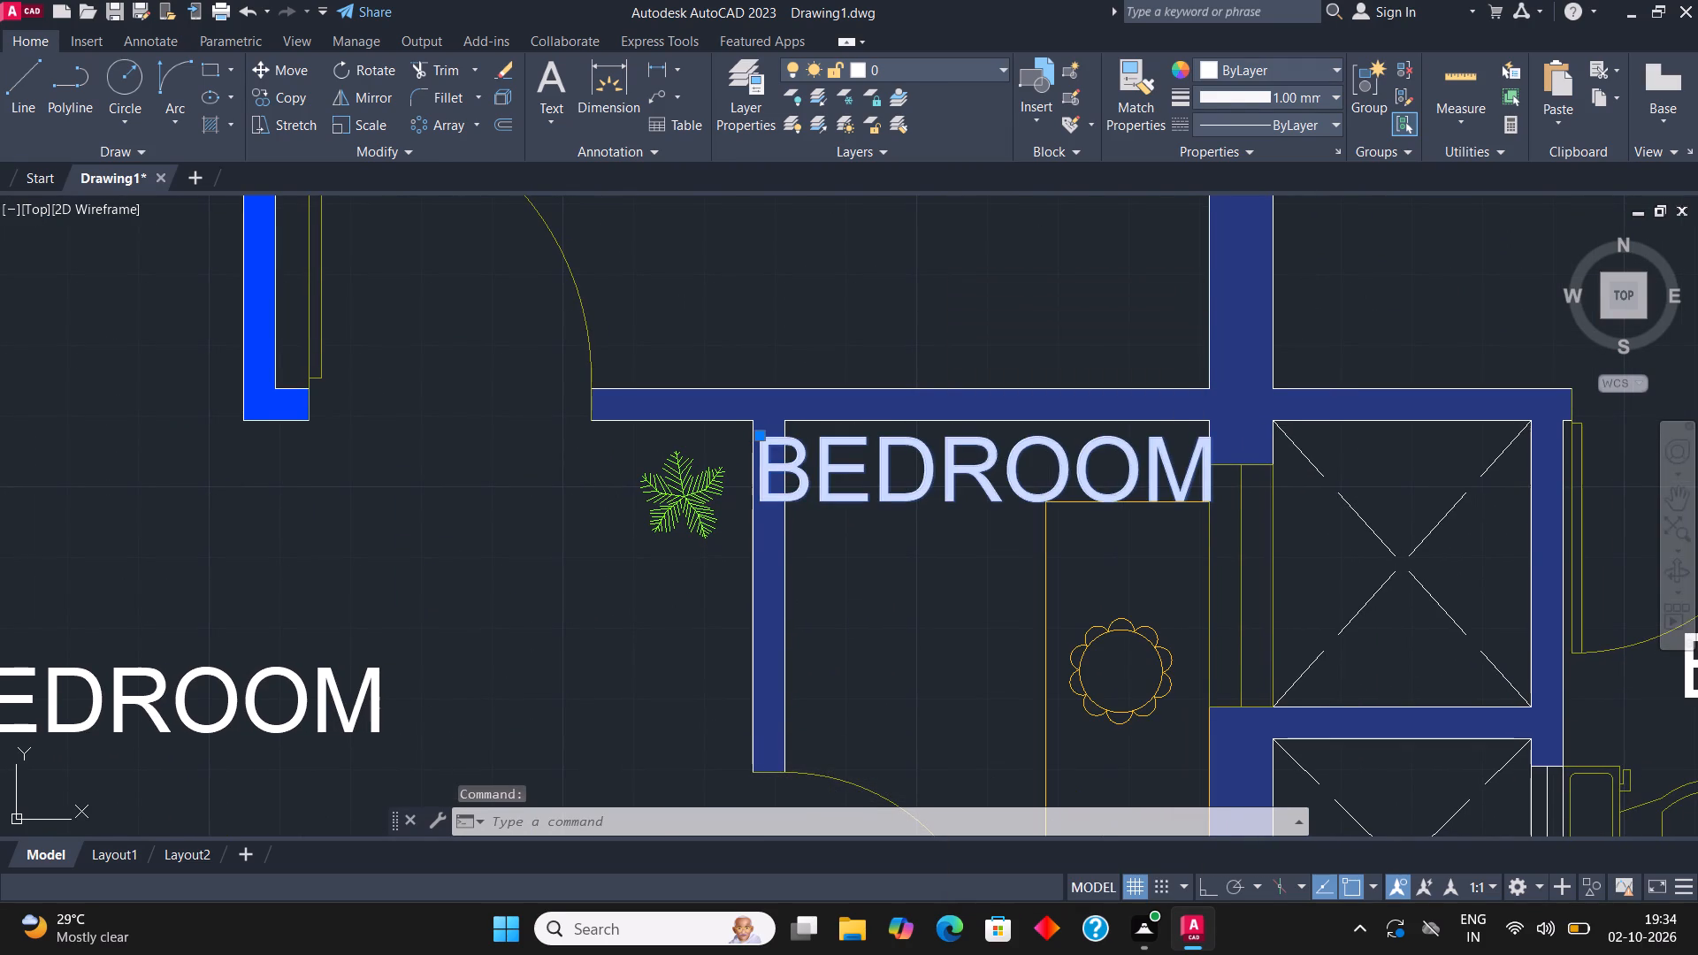
{"action": "left_click", "coordinate": [934, 483]}
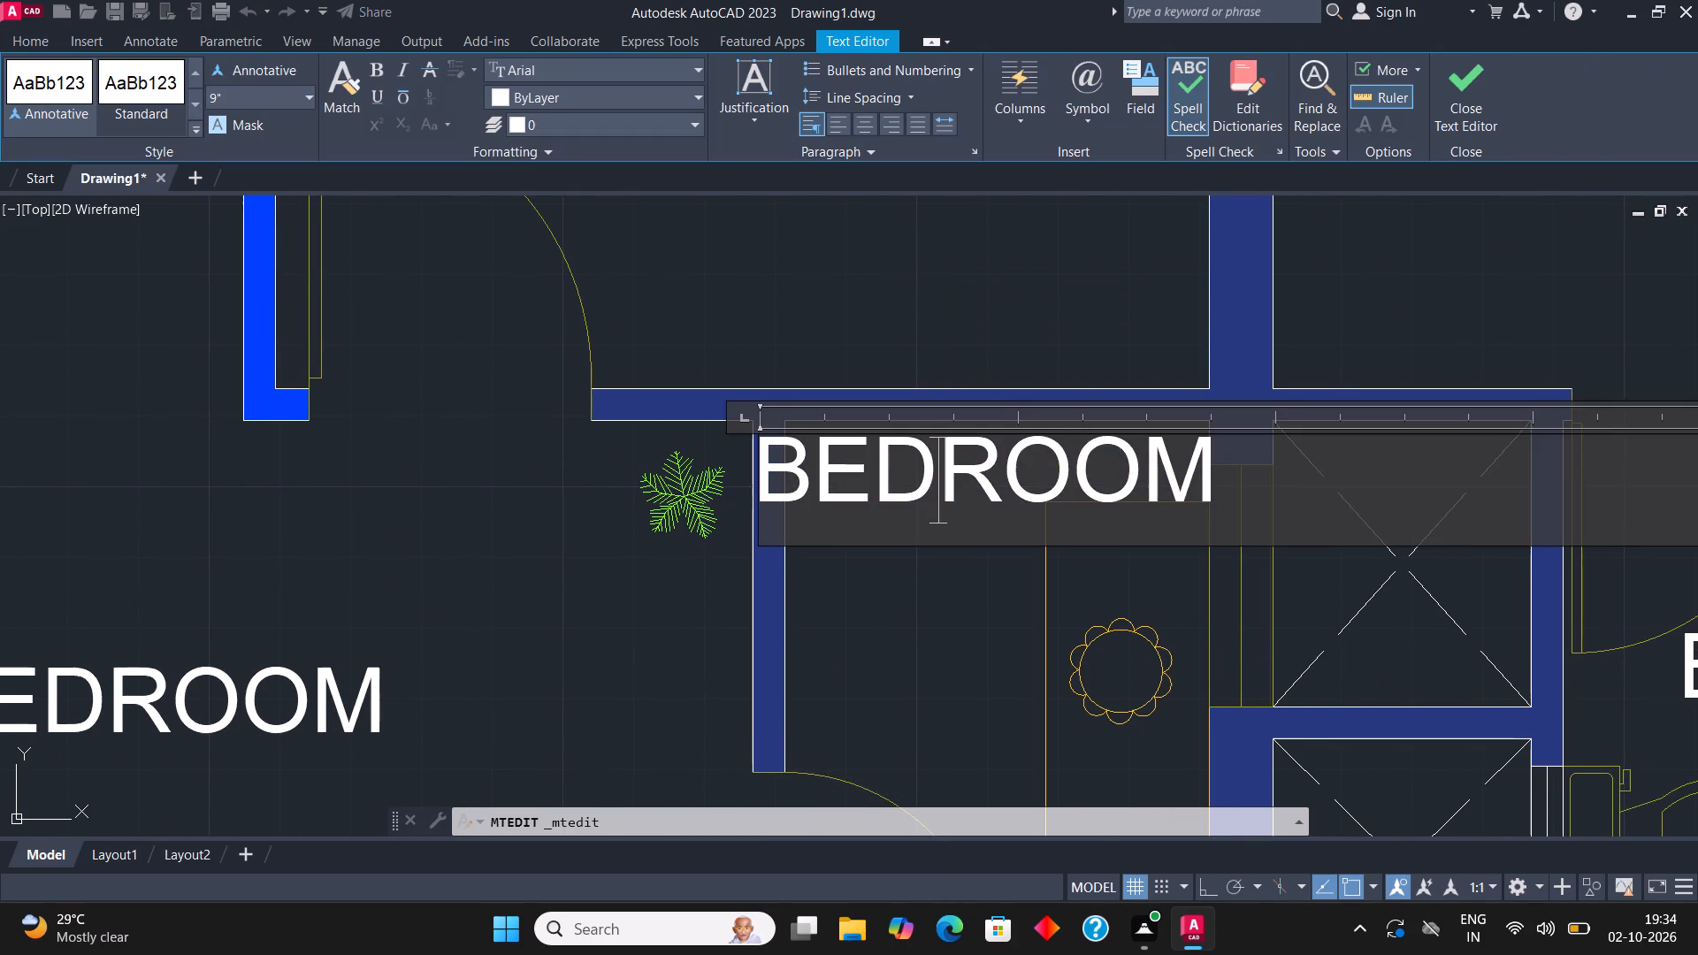
{"action": "key", "text": "BackSpace"}
{"action": "key", "text": "BackSpace"}
{"action": "key", "text": "BackSpace"}
{"action": "key", "text": "BackSpace"}
{"action": "key", "text": "BackSpace"}
{"action": "key", "text": "BackSpace"}
{"action": "key", "text": "BackSpace"}
{"action": "key", "text": "BackSpace"}
{"action": "key", "text": "BackSpace"}
{"action": "key", "text": "BackSpace"}
{"action": "key", "text": "BackSpace"}
{"action": "key", "text": "BackSpace"}
{"action": "key", "text": "BackSpace"}
{"action": "key", "text": "BackSpace"}
{"action": "key", "text": "BackSpace"}
{"action": "key", "text": "BackSpace"}
{"action": "key", "text": "BackSpace"}
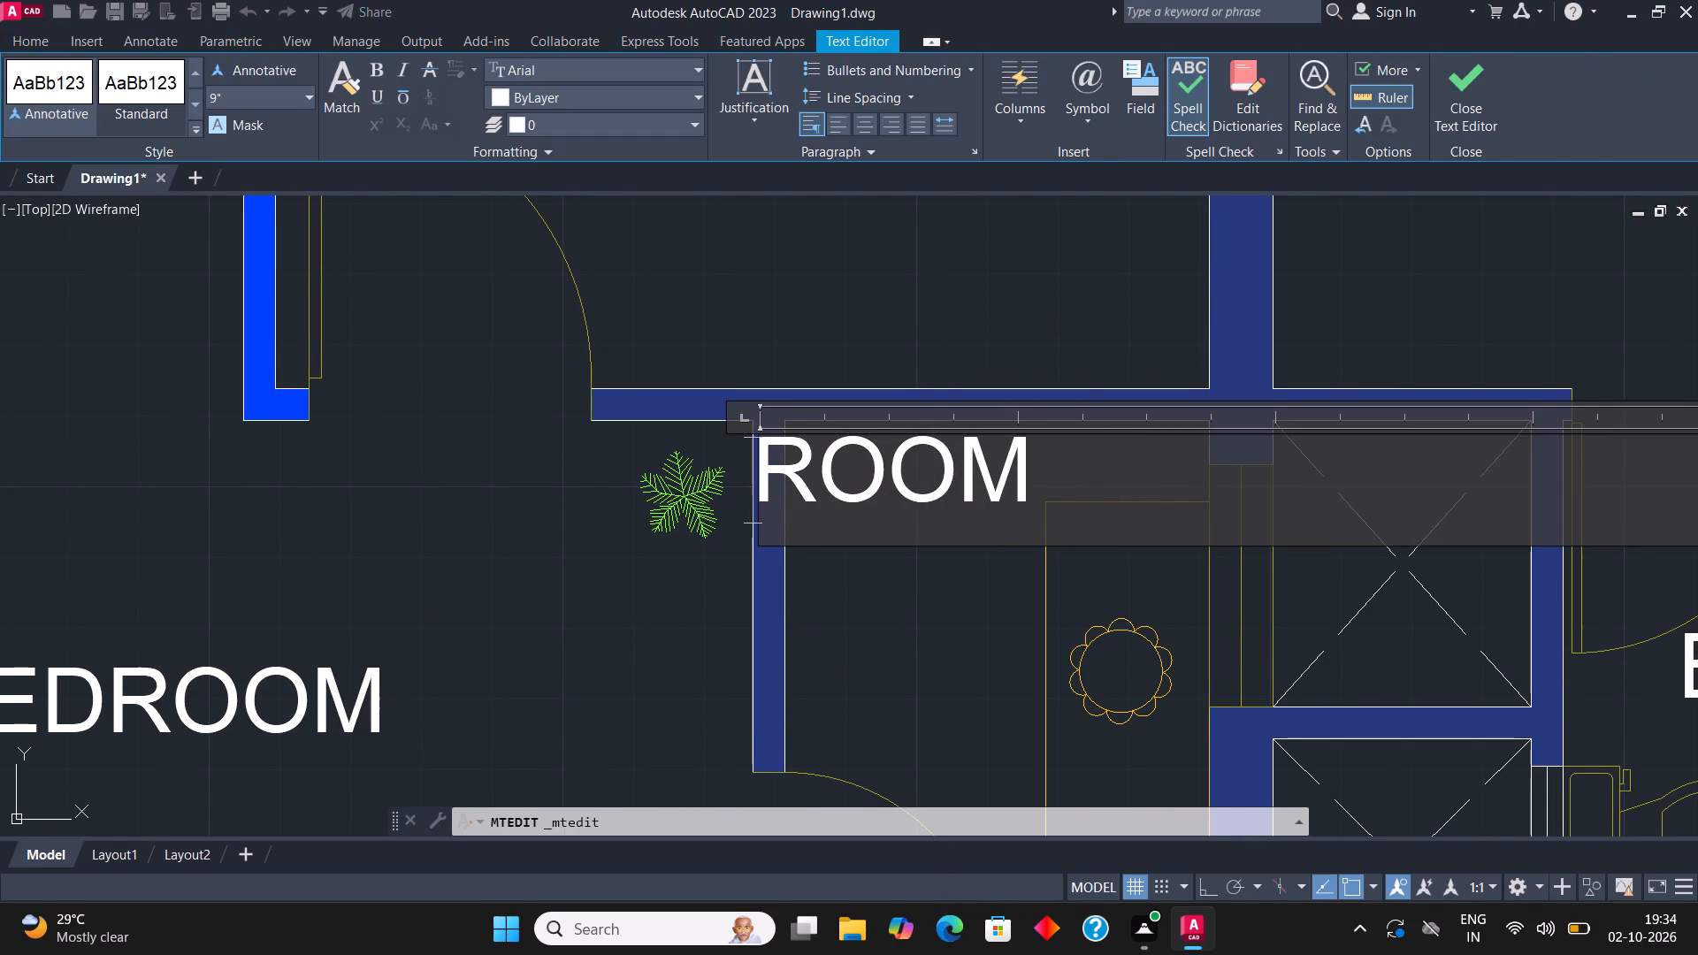
{"action": "type", "text": "POOJA"}
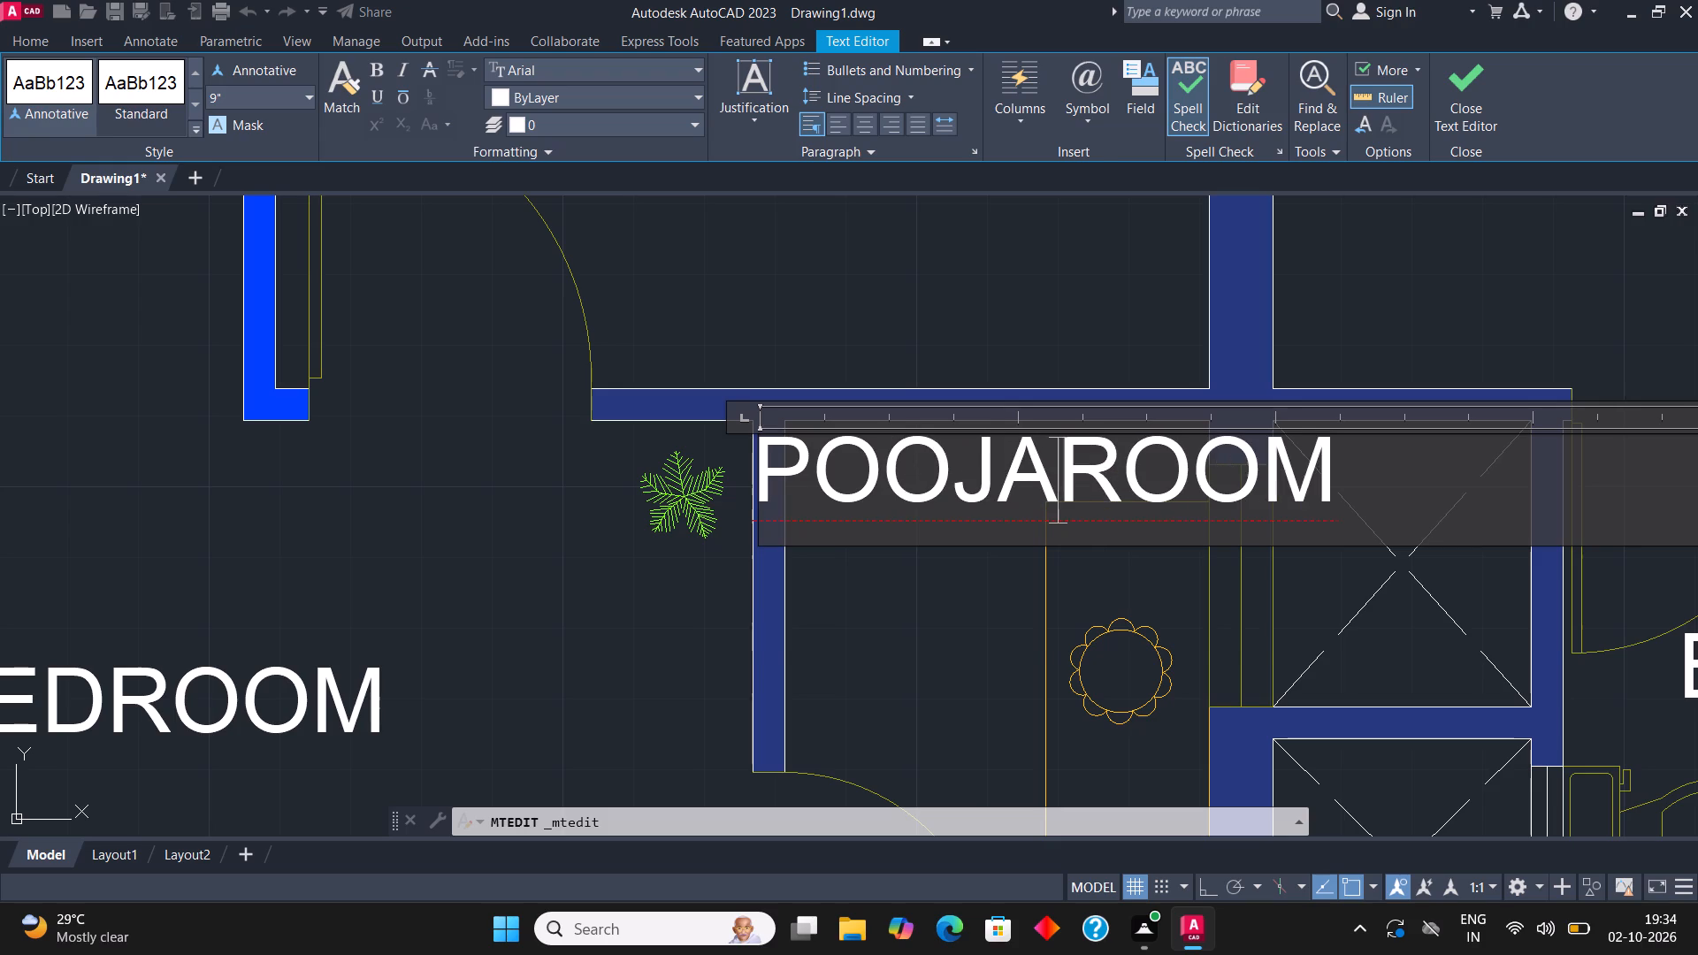
{"action": "key", "text": "Return"}
{"action": "left_click", "coordinate": [1480, 75]}
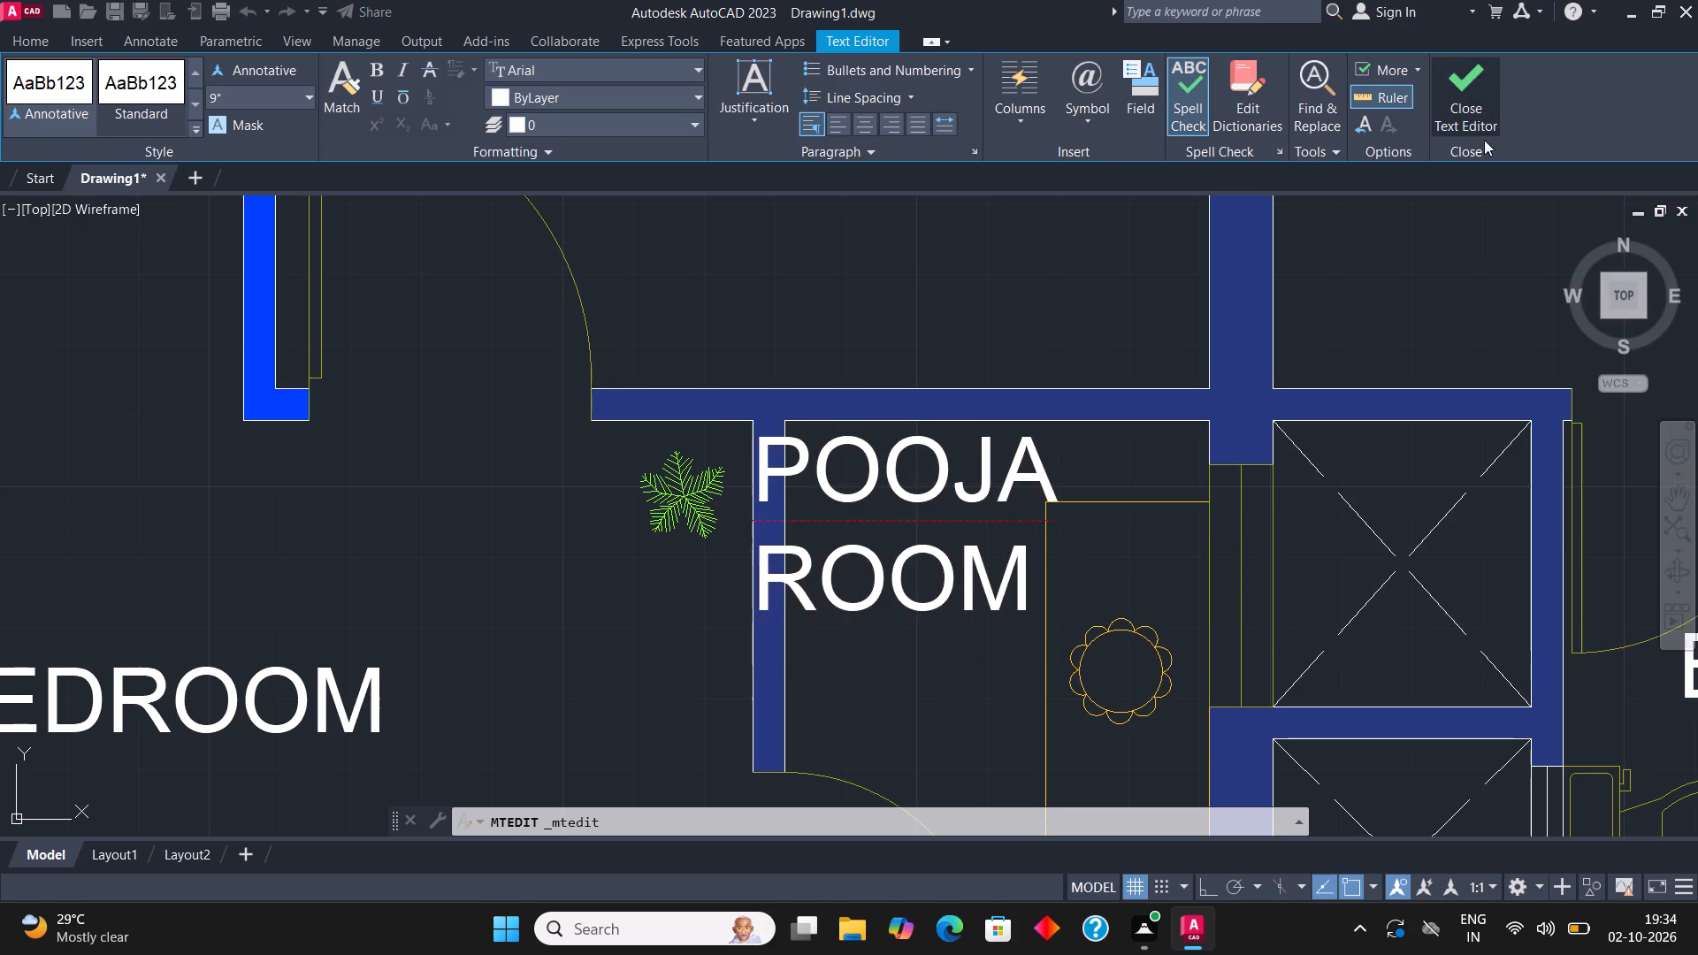
Move the POOJA ROOM label off the partition wall so it sits inside its room.
{"action": "middle_click_drag", "start_coordinate": [1259, 366], "coordinate": [1176, 361]}
{"action": "left_click", "coordinate": [874, 471]}
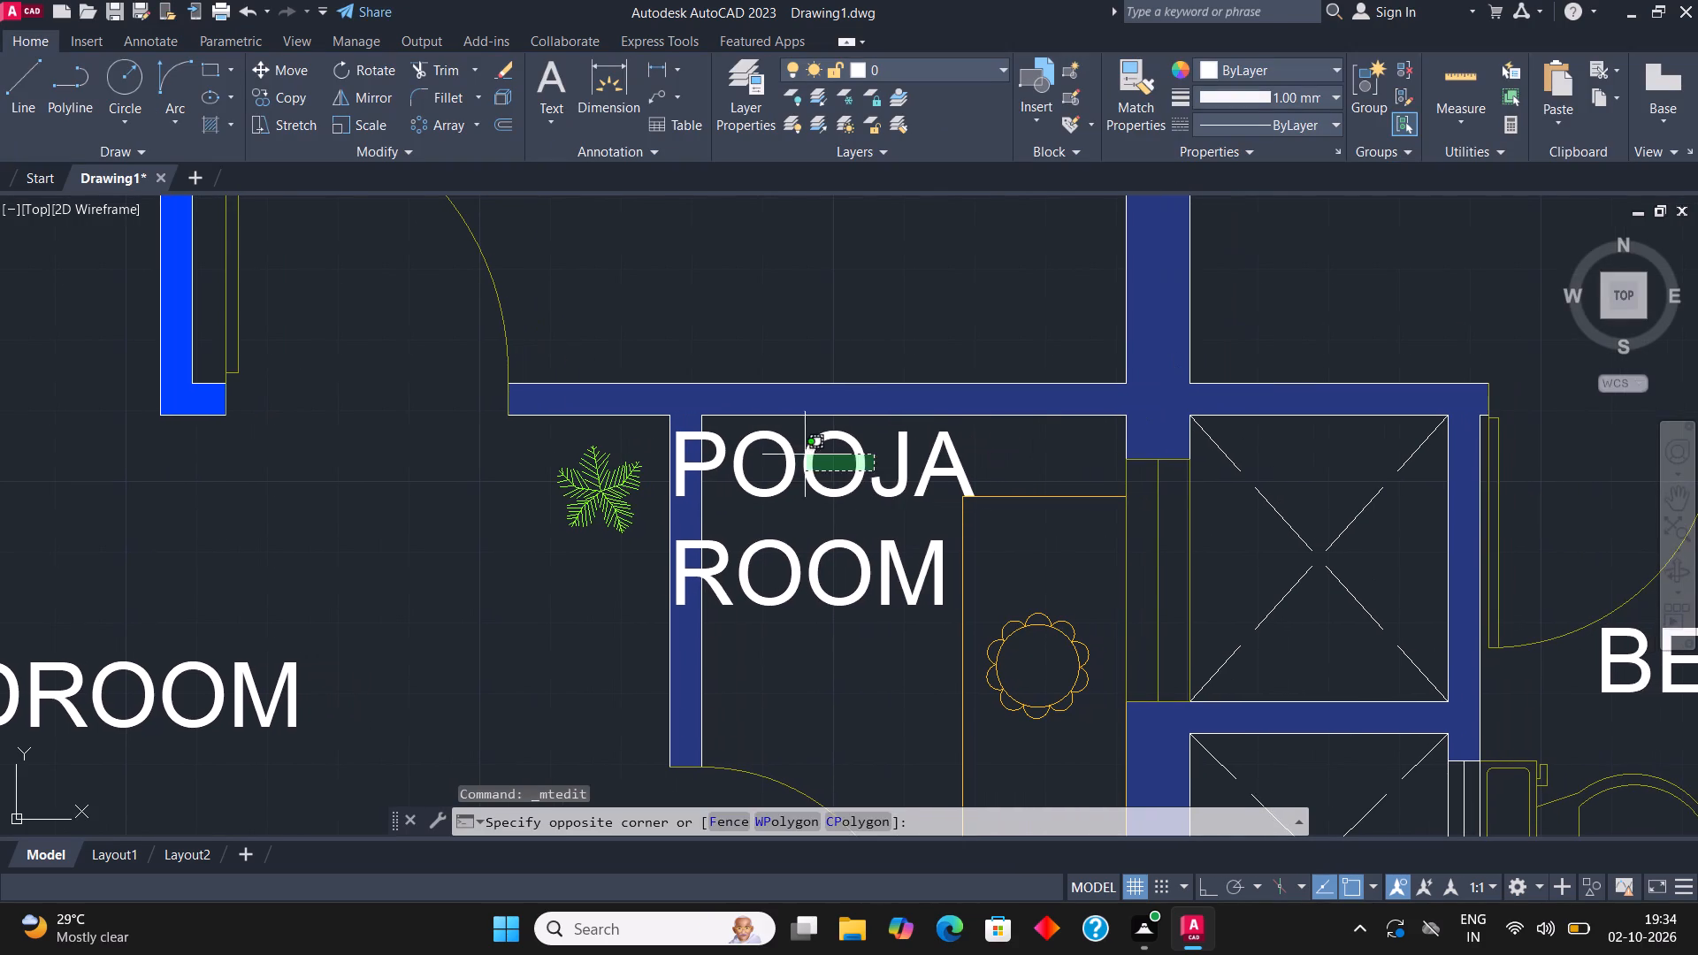
{"action": "left_click", "coordinate": [799, 453]}
{"action": "left_click", "coordinate": [277, 73]}
{"action": "left_click", "coordinate": [769, 483]}
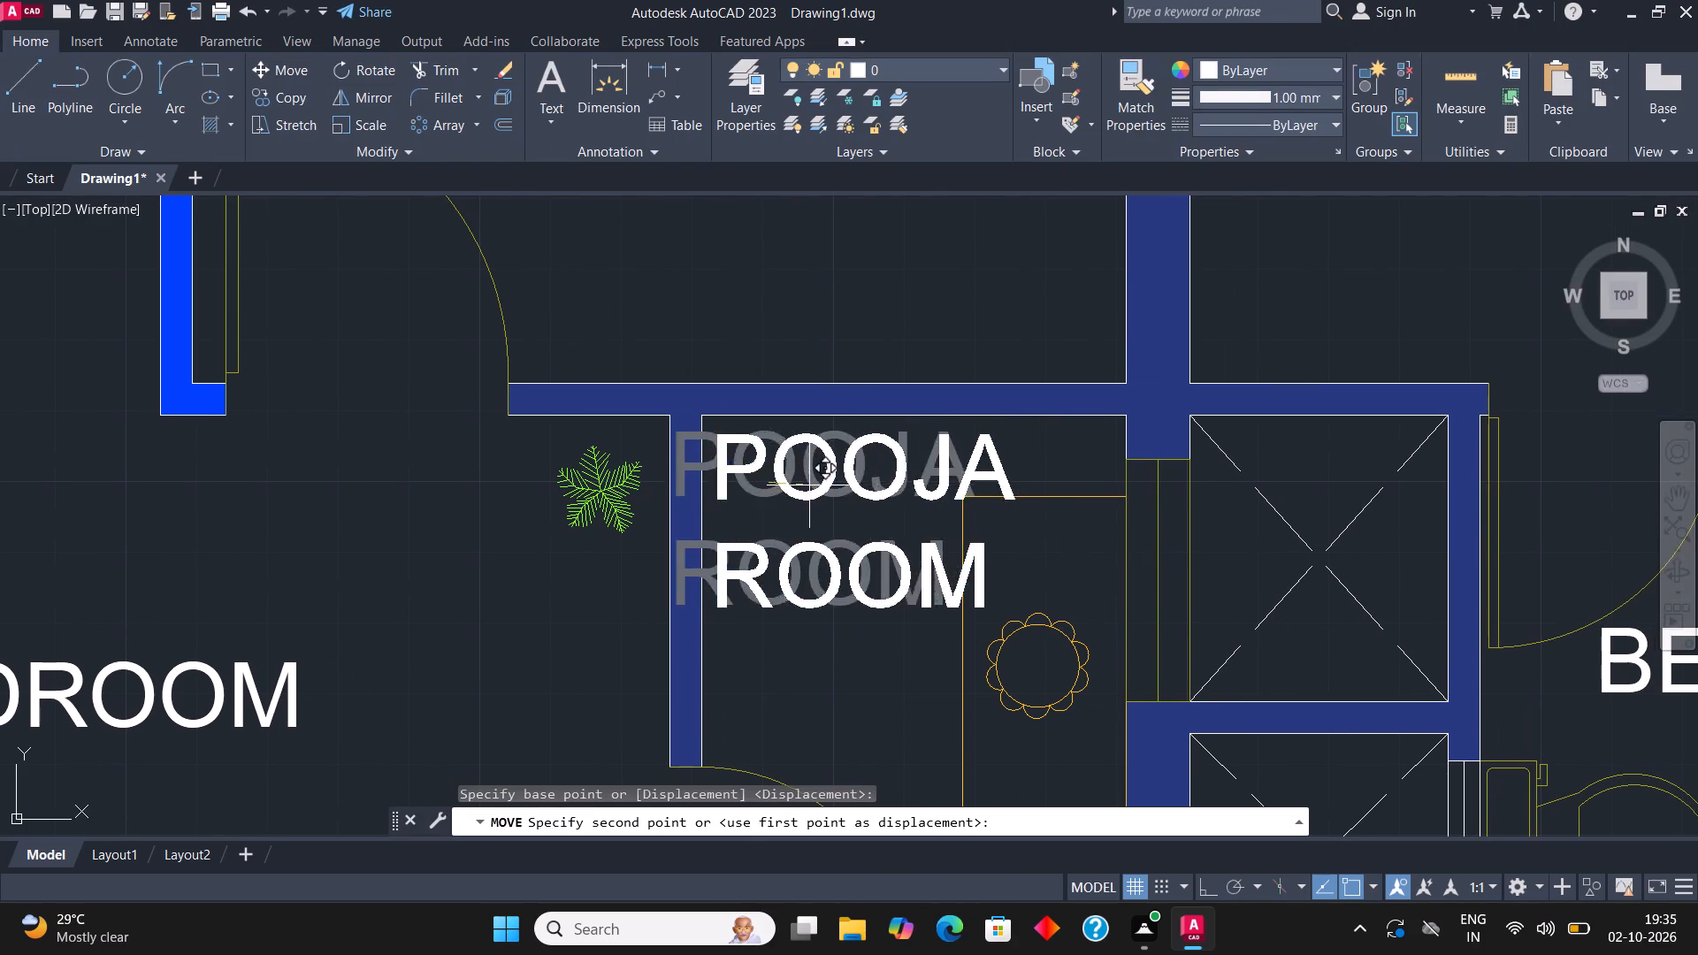
{"action": "left_click", "coordinate": [858, 491]}
Delete the BEDROOM label from the left unit's lower bathroom.
{"action": "scroll", "coordinate": [921, 393], "scroll_direction": "down", "scroll_amount": 3}
{"action": "middle_click_drag", "start_coordinate": [676, 485], "coordinate": [843, 495]}
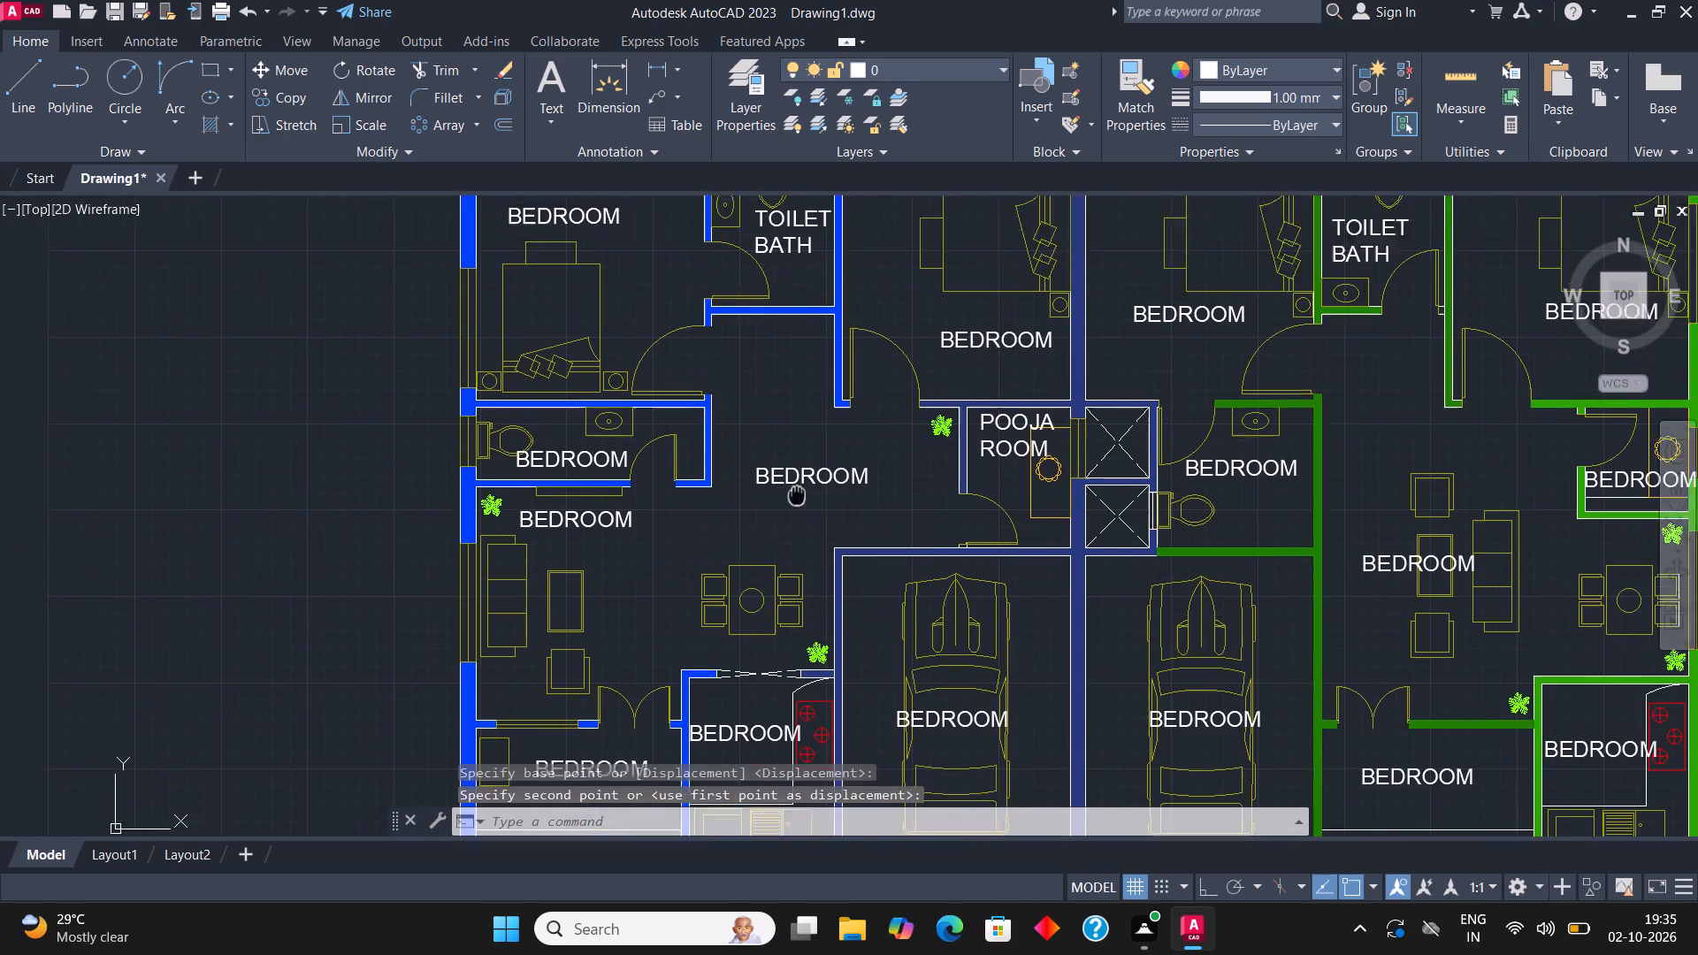
{"action": "middle_click_drag", "start_coordinate": [843, 495], "coordinate": [899, 511]}
{"action": "left_click", "coordinate": [709, 477]}
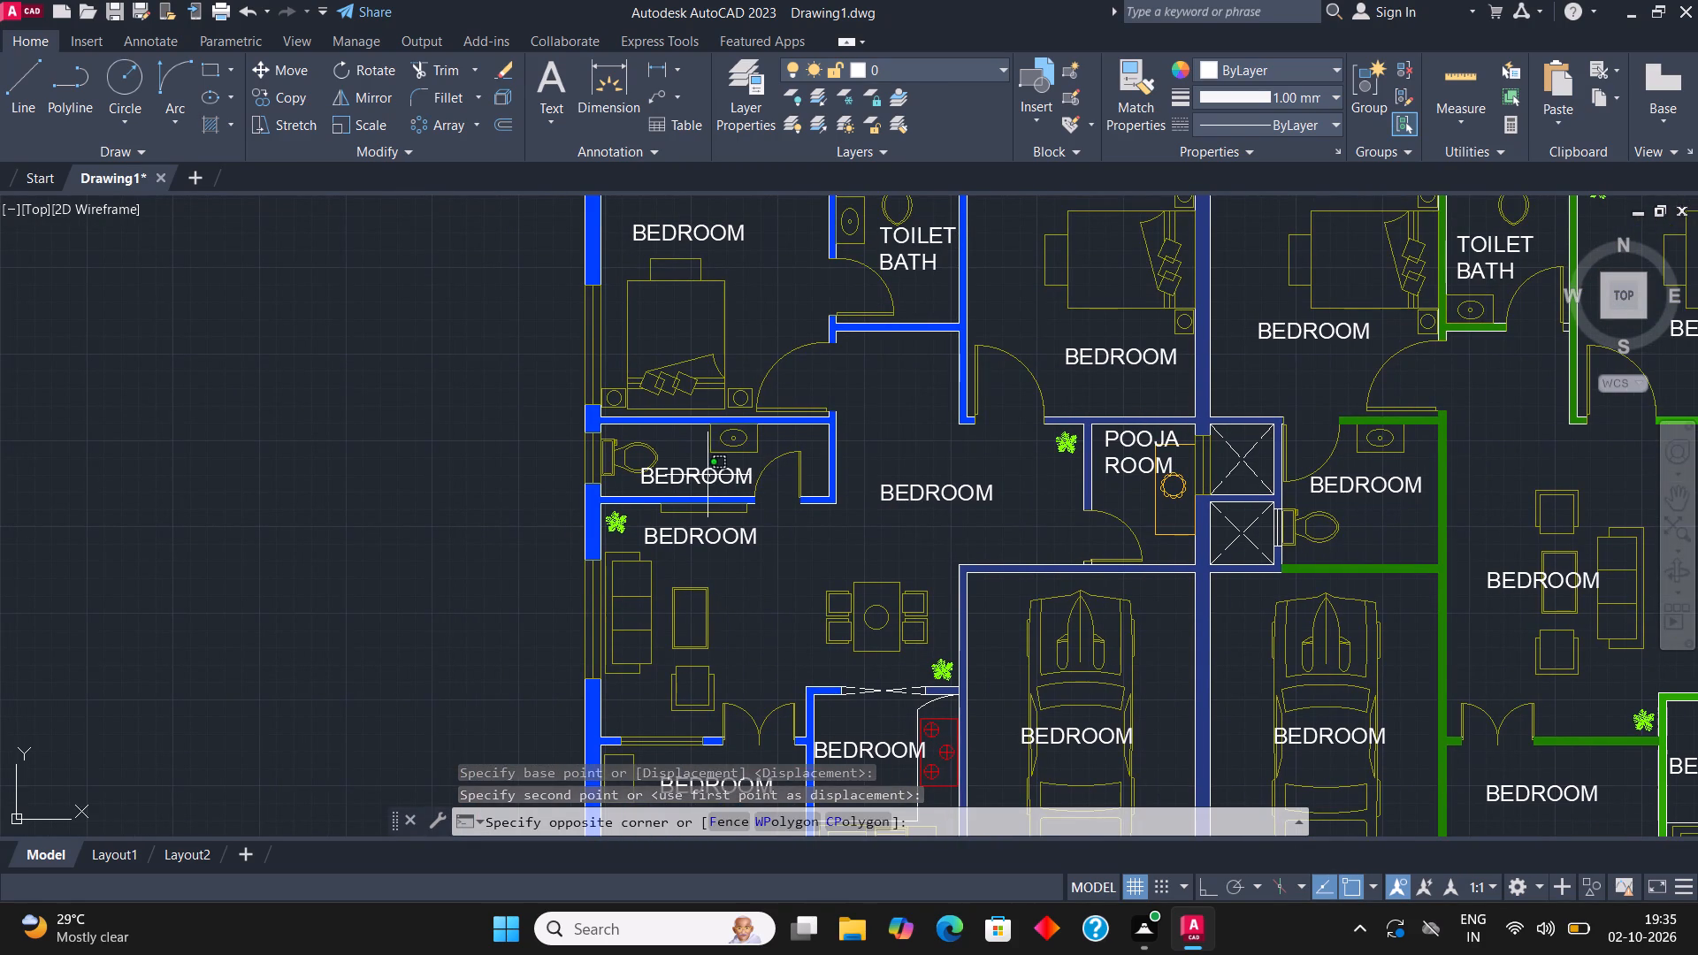
{"action": "left_click", "coordinate": [695, 463]}
{"action": "key", "text": "Delete"}
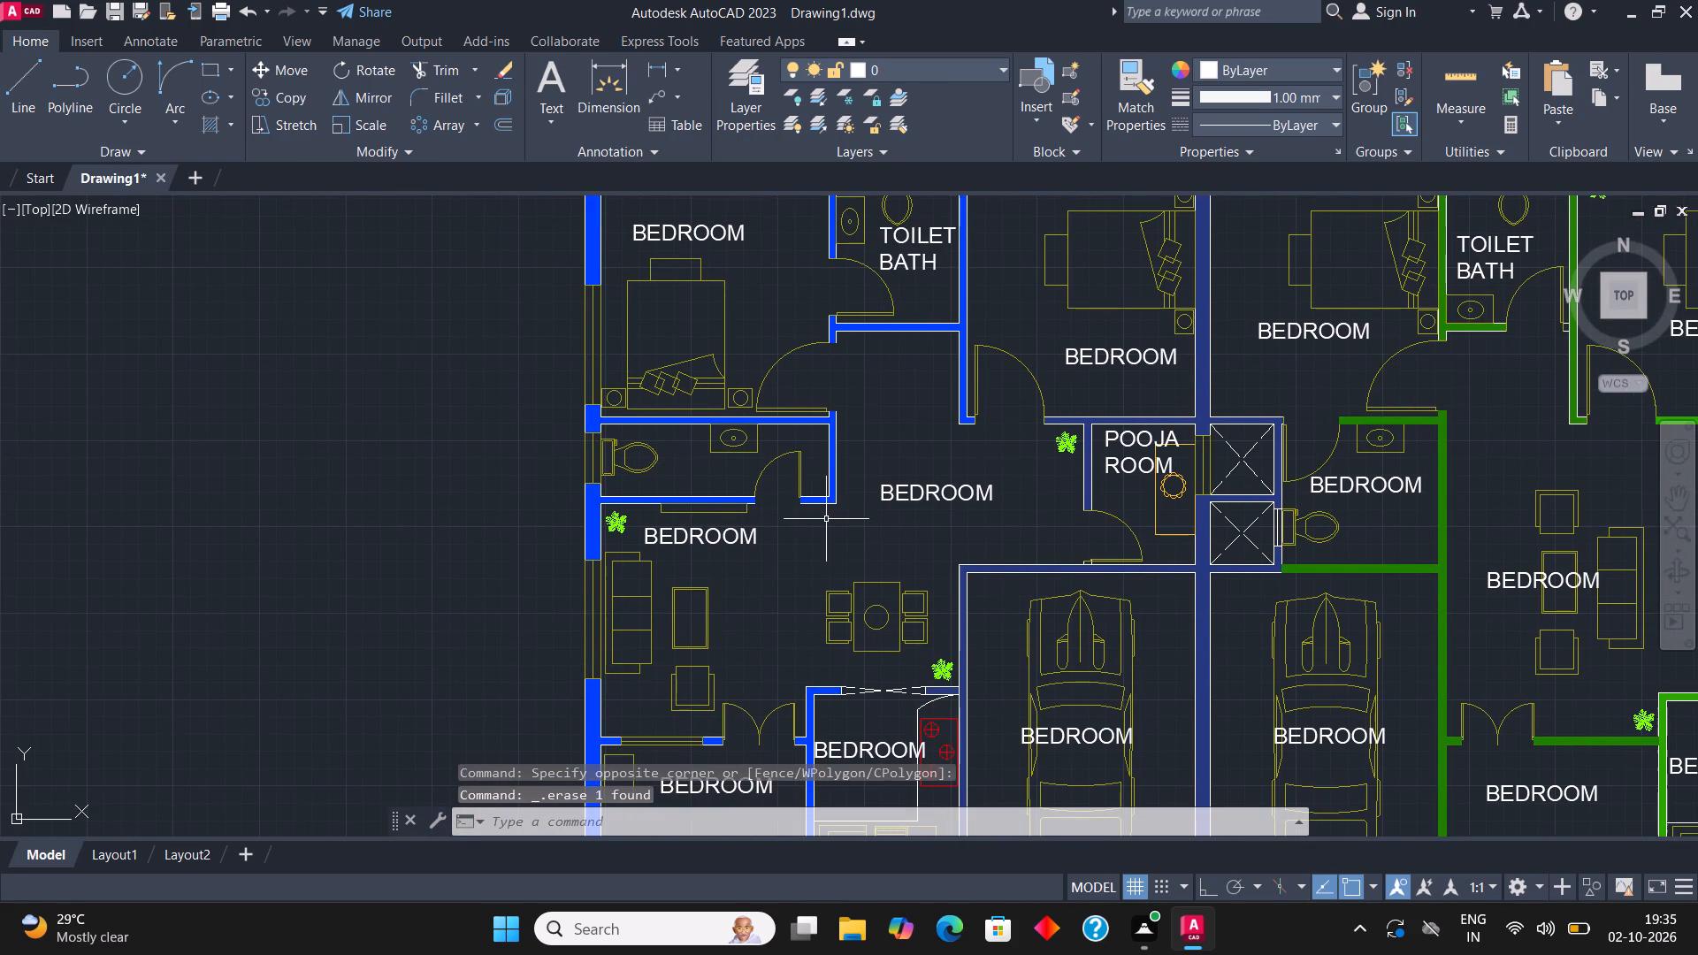
Copy the TOILET BATH label from the left unit's upper bathroom into its lower bathroom, beside the toilet.
{"action": "scroll", "coordinate": [819, 554], "scroll_direction": "down", "scroll_amount": 1}
{"action": "middle_click", "coordinate": [822, 592]}
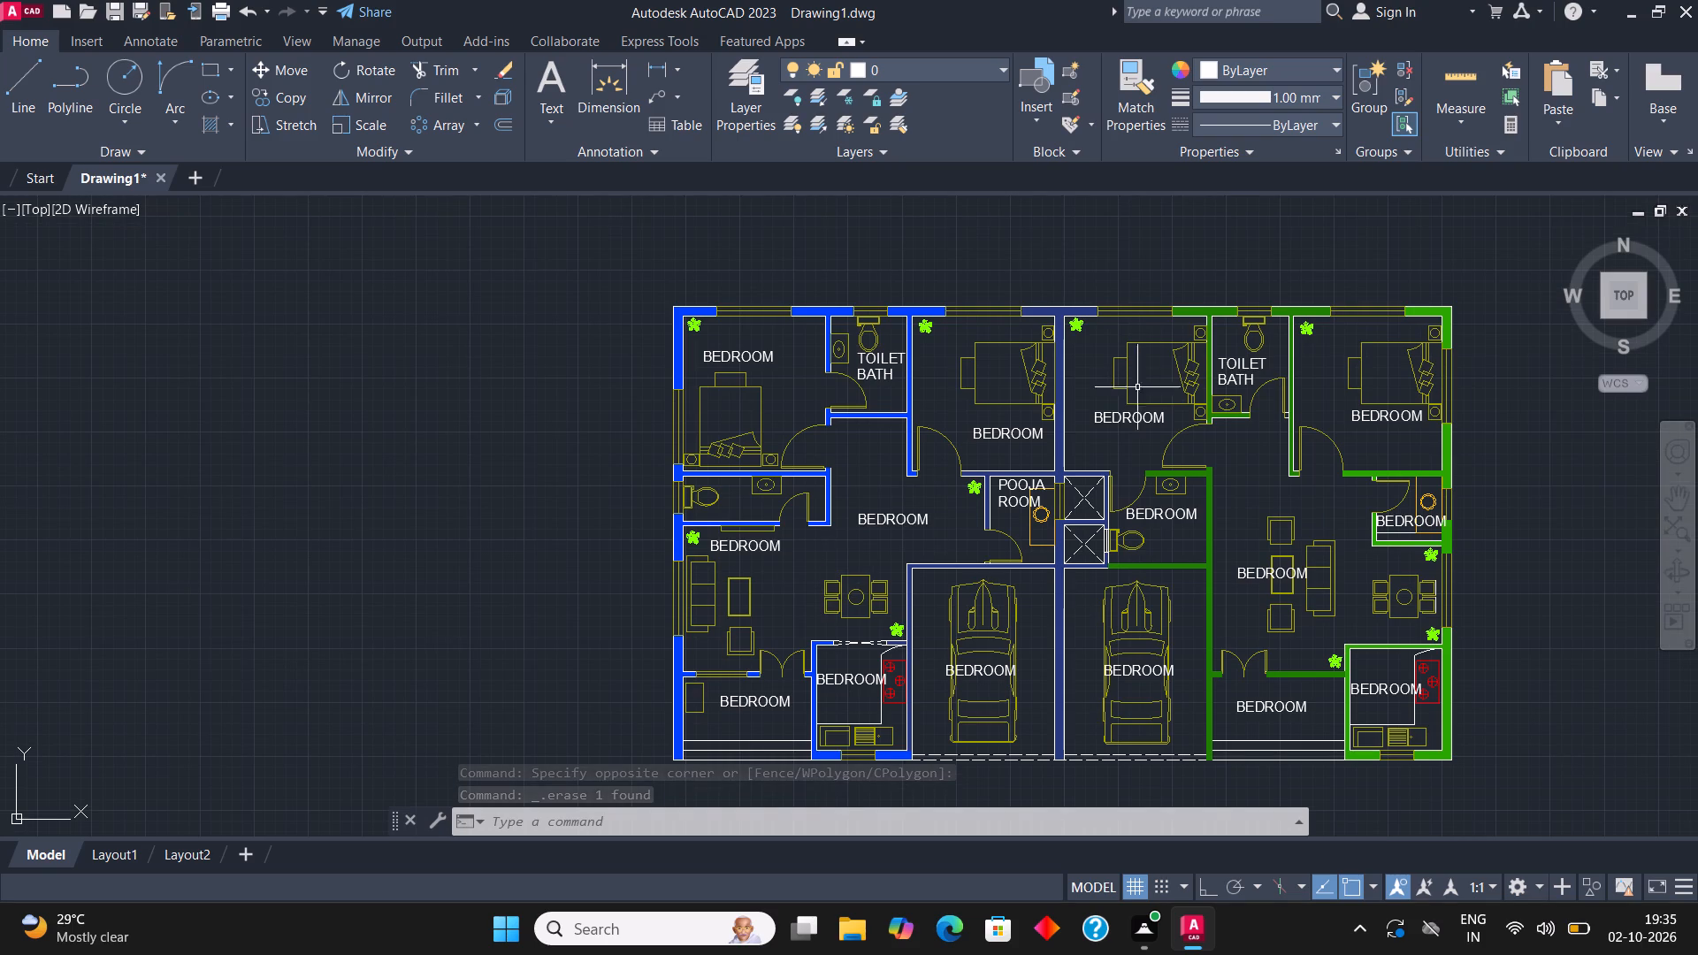
{"action": "left_click", "coordinate": [869, 363]}
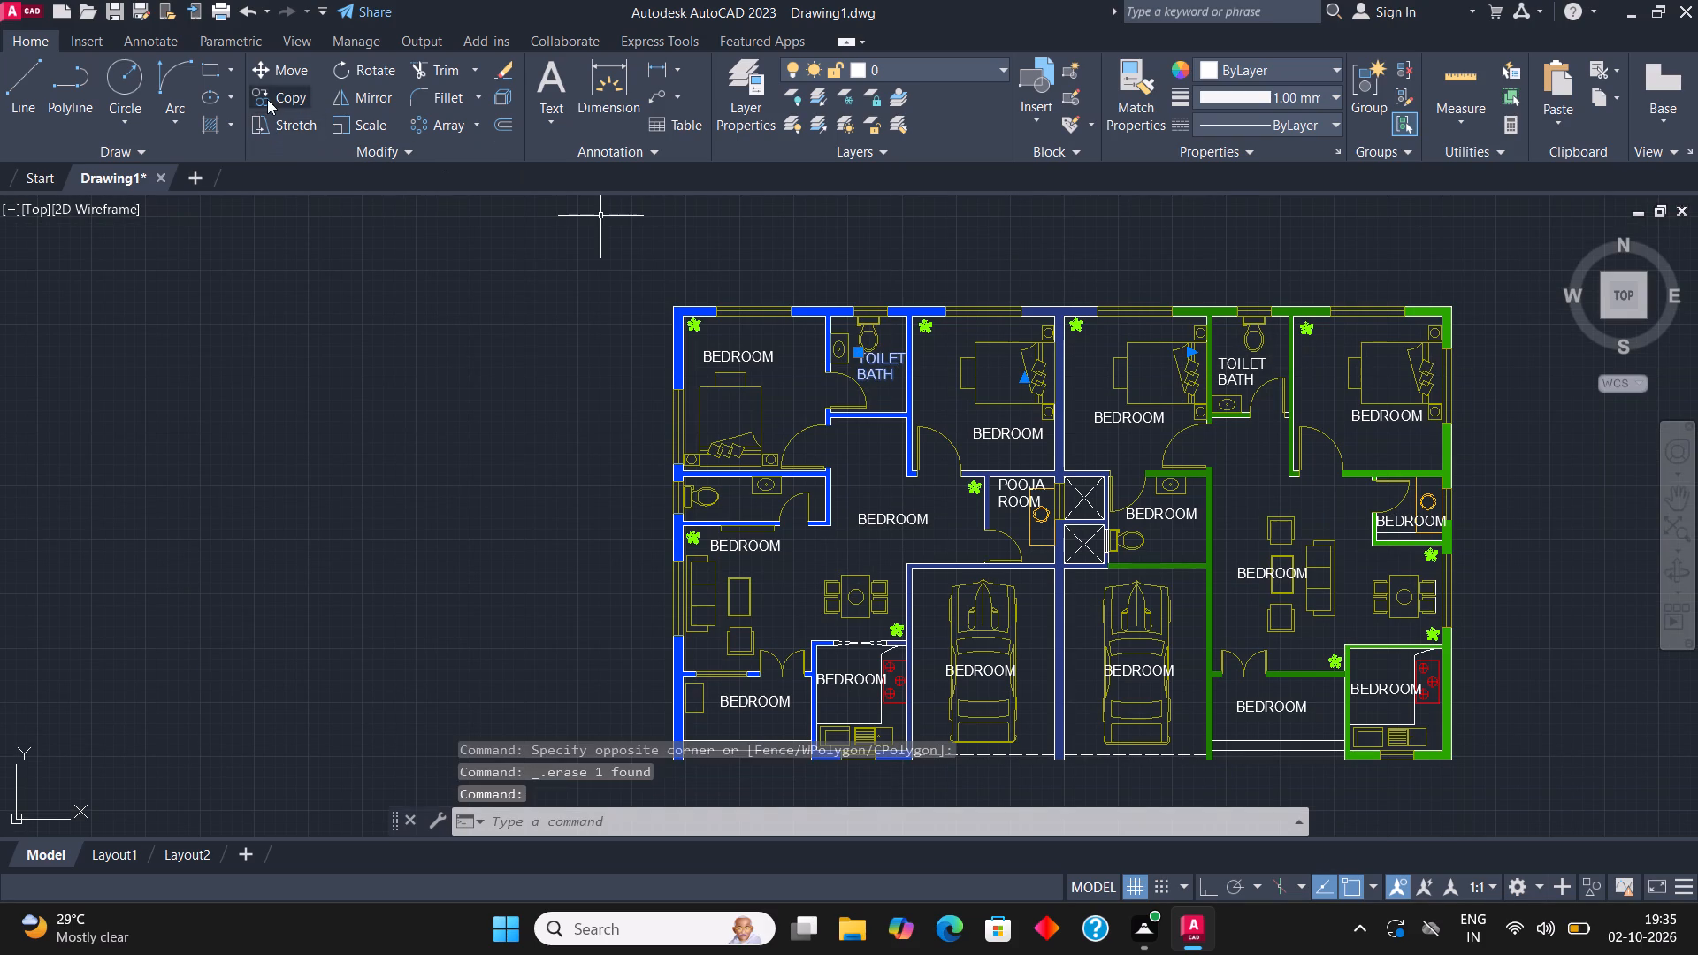
{"action": "left_click", "coordinate": [267, 99]}
{"action": "left_click", "coordinate": [867, 372]}
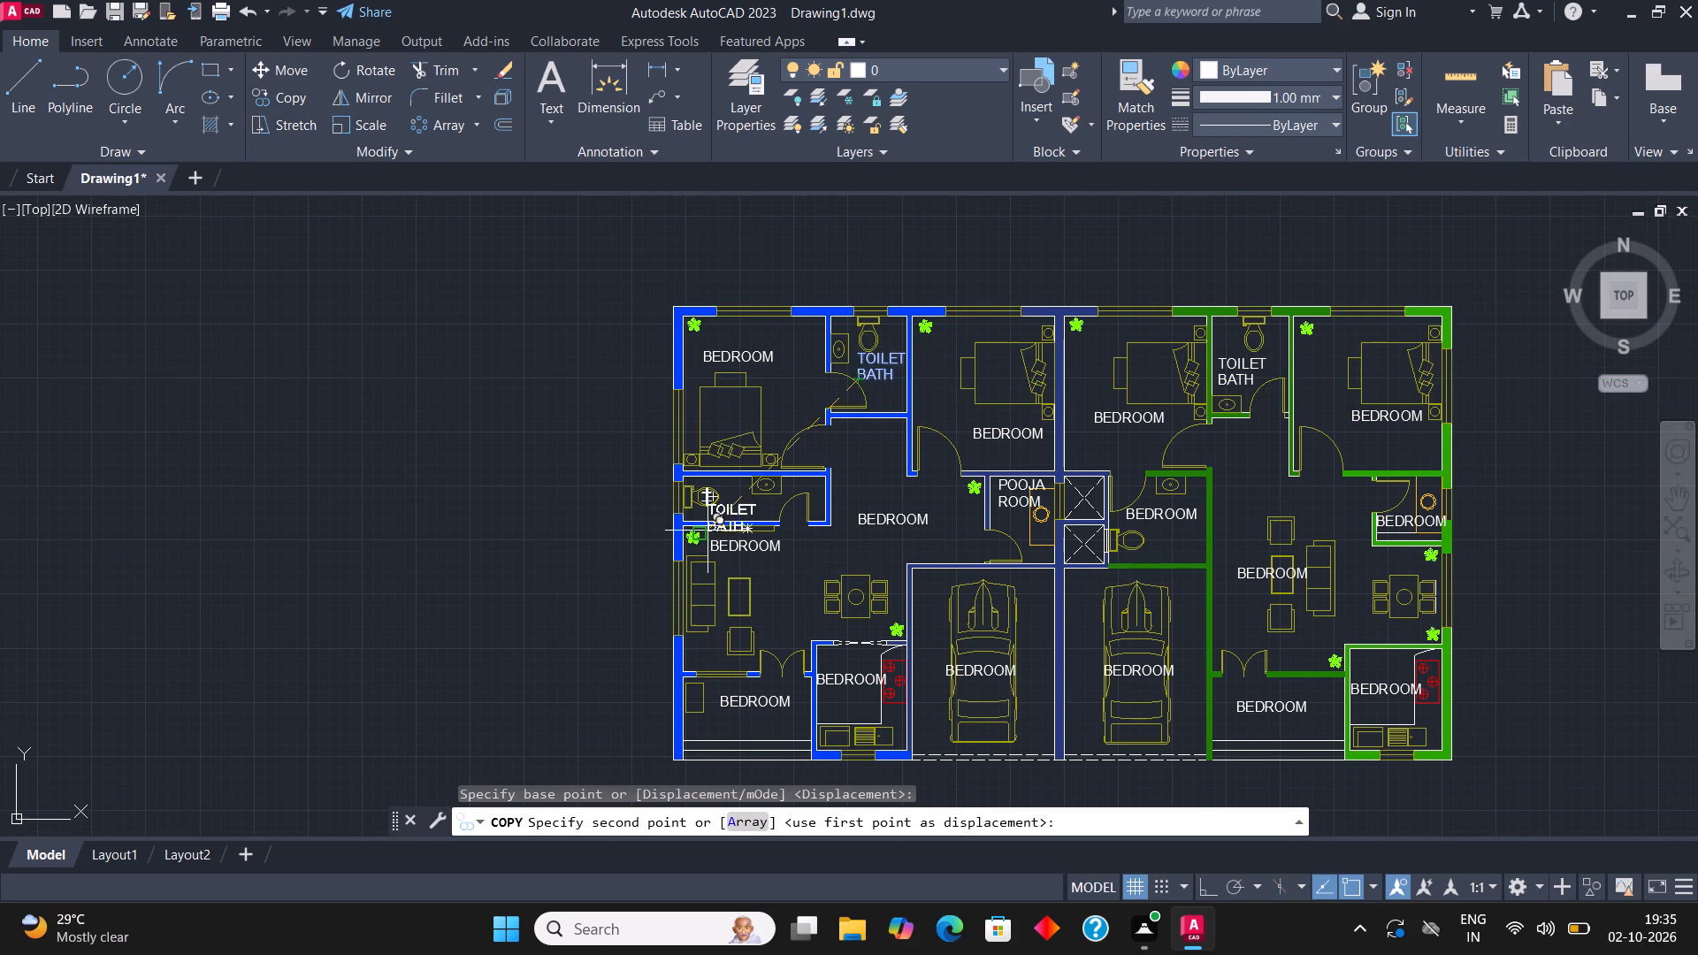
{"action": "scroll", "coordinate": [707, 531], "scroll_direction": "up", "scroll_amount": 4}
{"action": "left_click", "coordinate": [770, 413]}
{"action": "scroll", "coordinate": [785, 432], "scroll_direction": "down", "scroll_amount": 2}
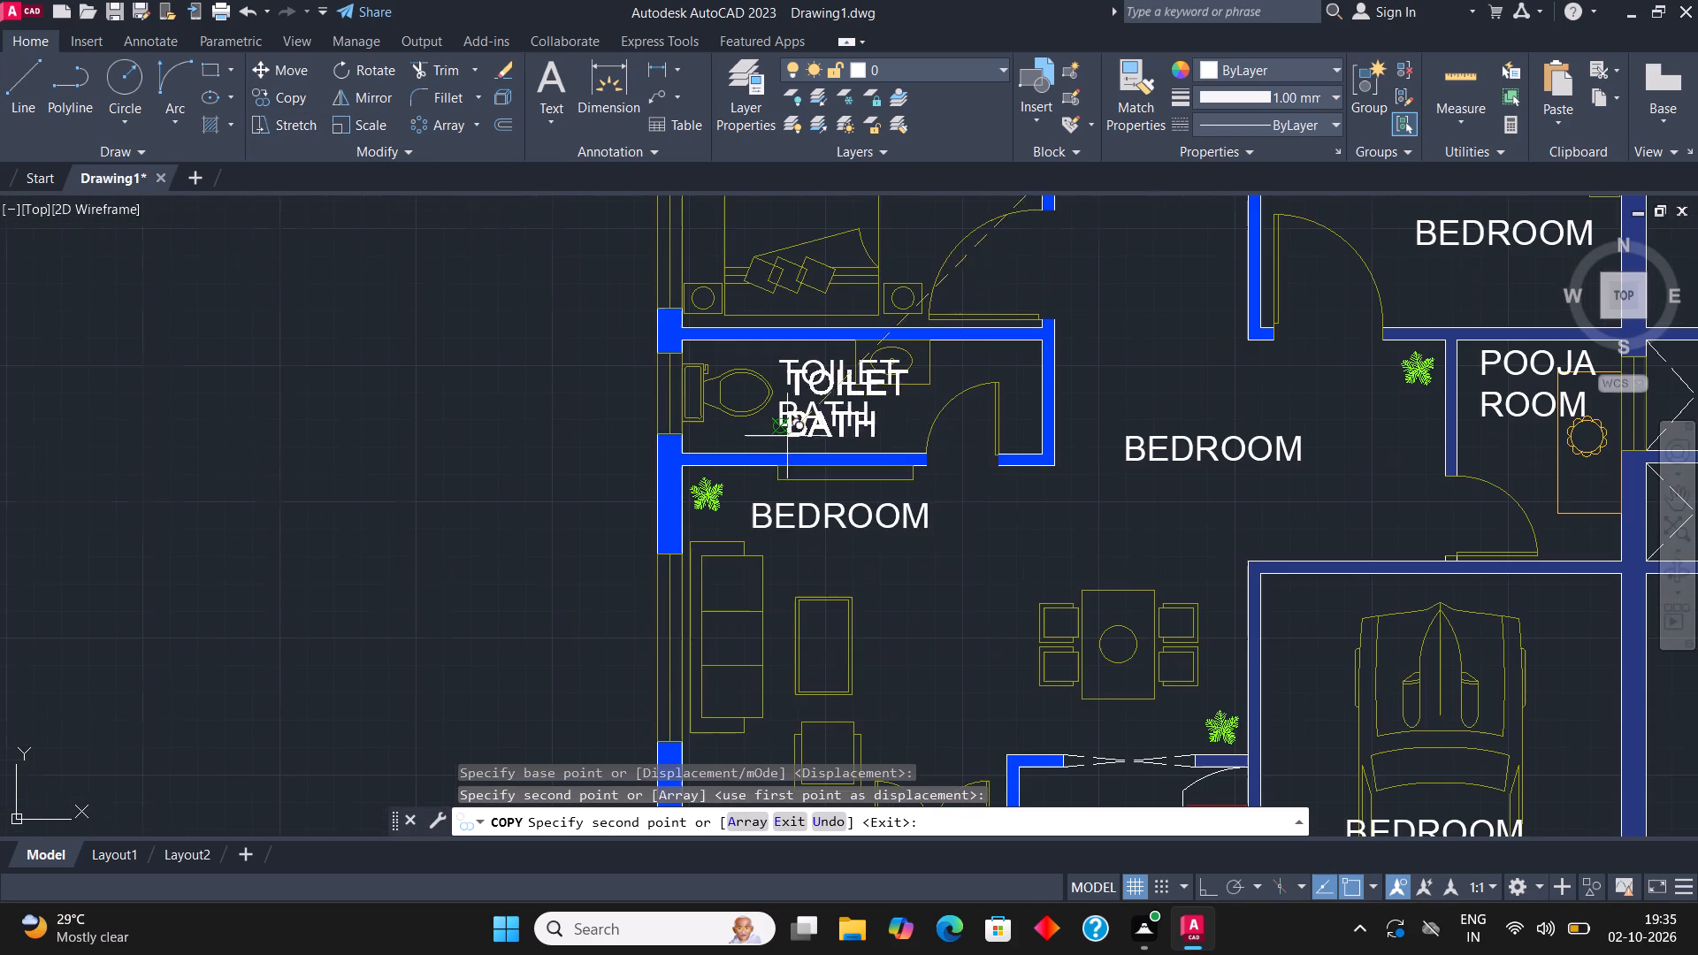
{"action": "key", "text": "Escape"}
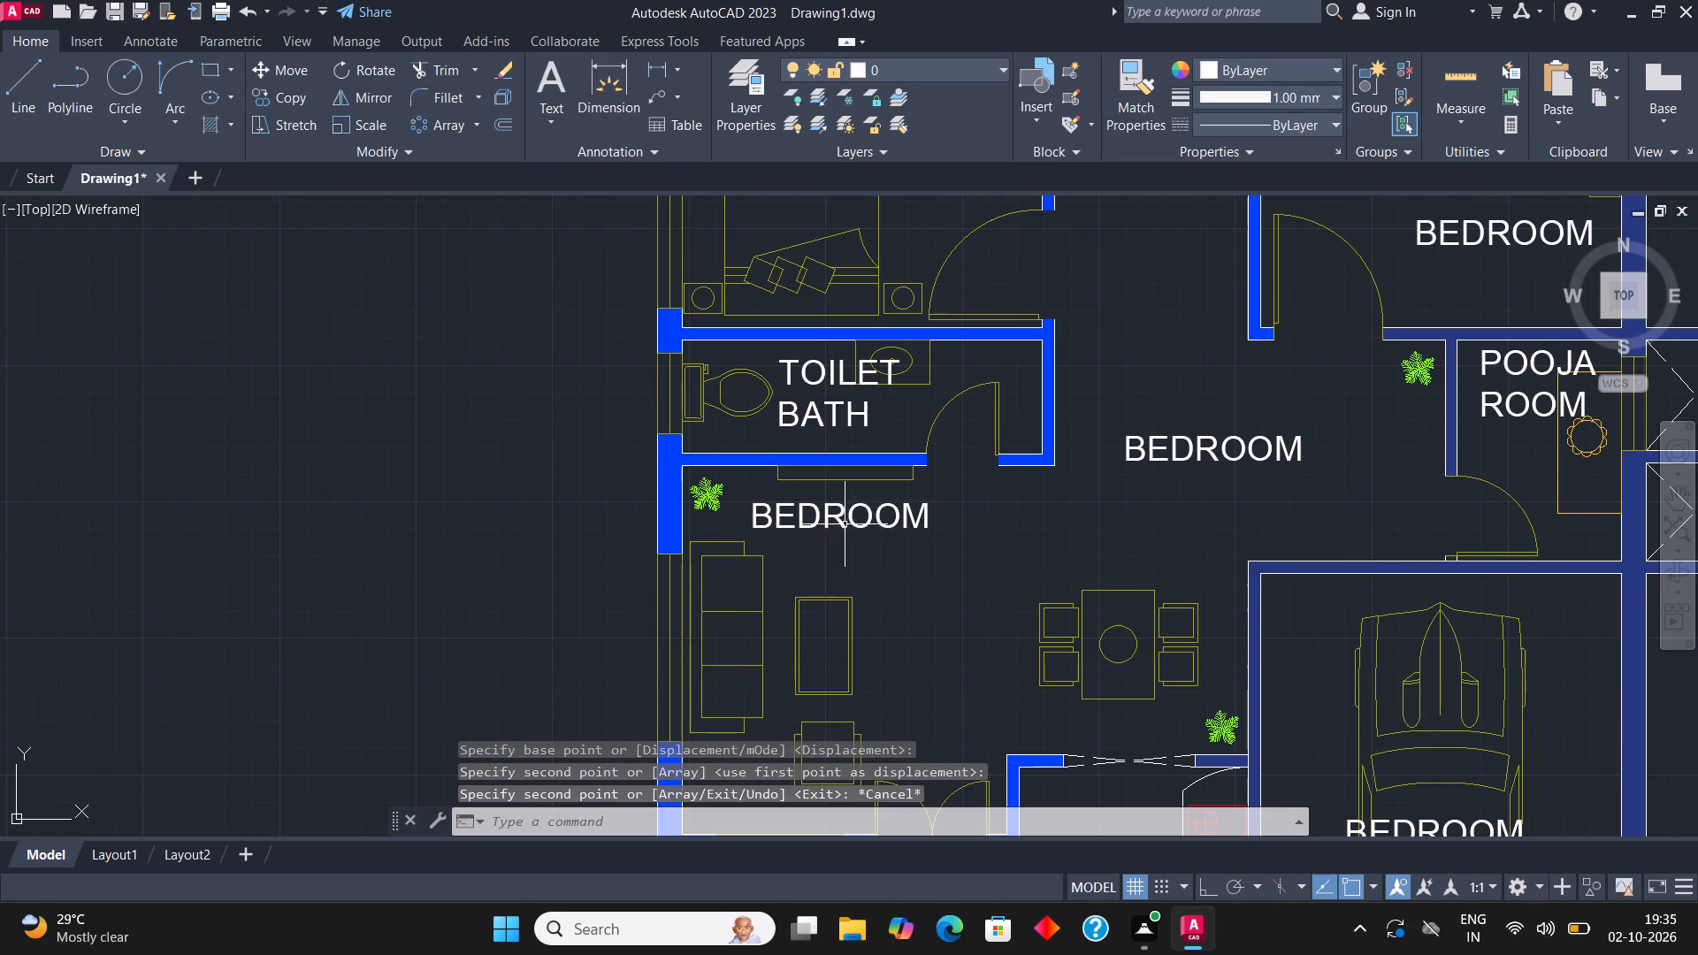
Change the BEDROOM label in the left unit's living space, beside the sofa, to DRAWING AREA on two lines.
{"action": "left_click", "coordinate": [841, 519]}
{"action": "right_click", "coordinate": [841, 516]}
{"action": "left_click", "coordinate": [928, 341]}
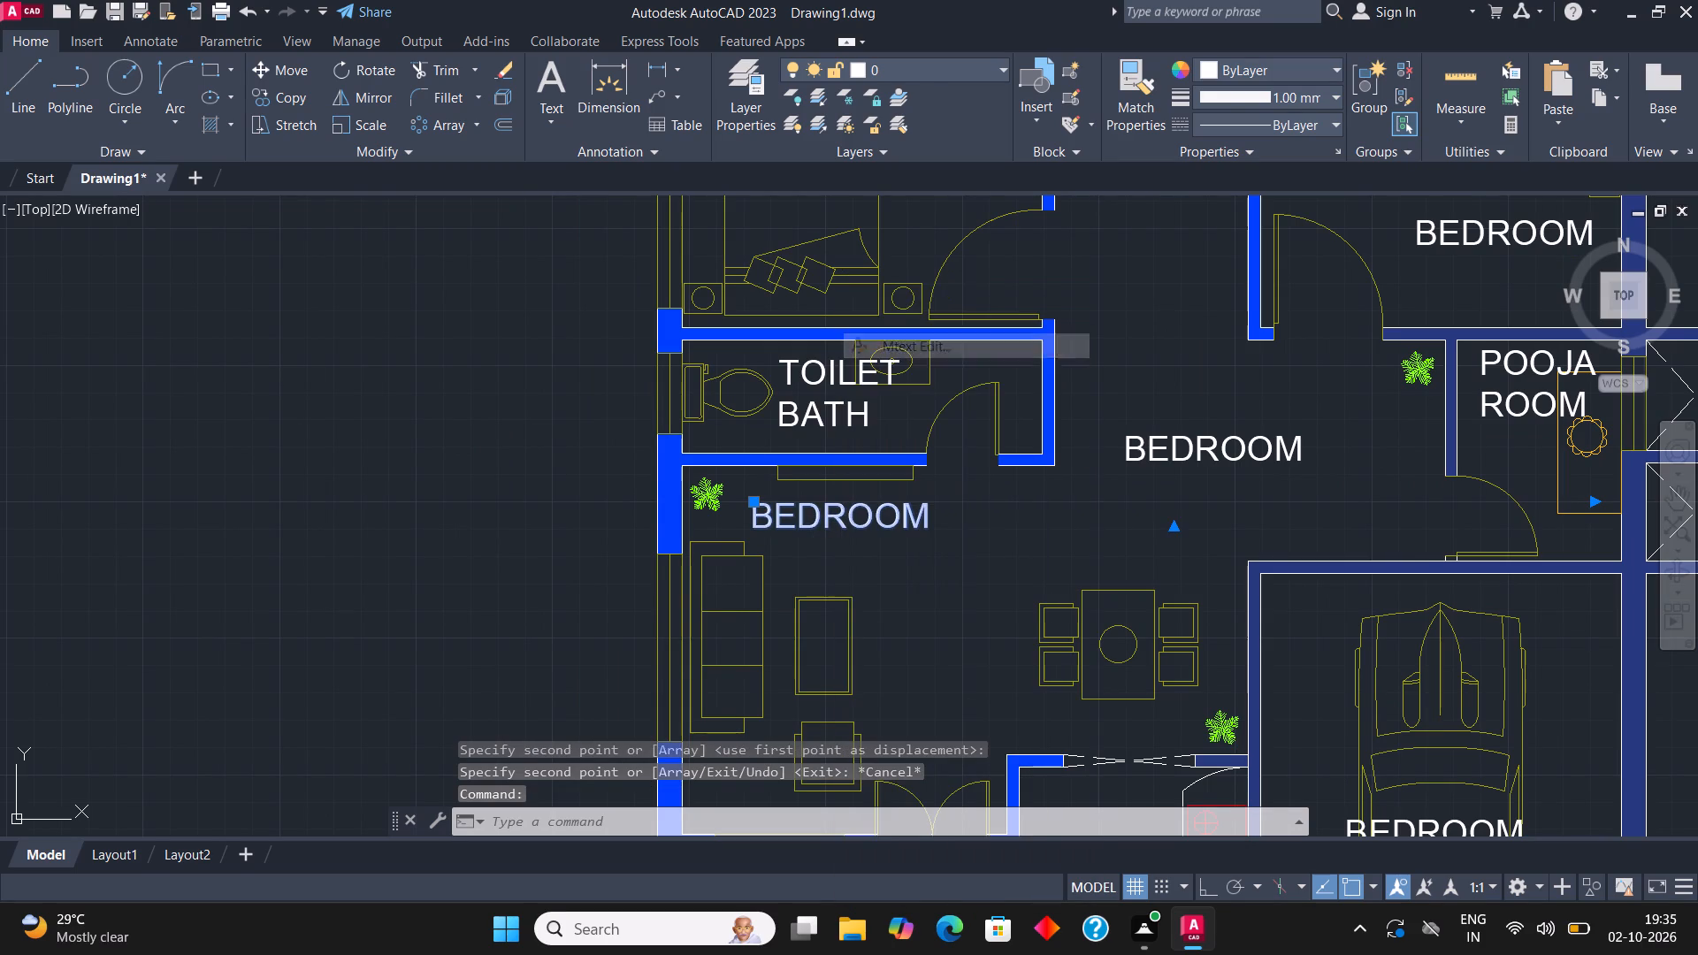
{"action": "left_click", "coordinate": [960, 523]}
{"action": "key", "text": "BackSpace"}
{"action": "key", "text": "BackSpace"}
{"action": "key", "text": "BackSpace"}
{"action": "key", "text": "BackSpace"}
{"action": "key", "text": "BackSpace"}
{"action": "key", "text": "BackSpace"}
{"action": "key", "text": "BackSpace"}
{"action": "key", "text": "BackSpace"}
{"action": "key", "text": "BackSpace"}
{"action": "key", "text": "BackSpace"}
{"action": "key", "text": "BackSpace"}
{"action": "key", "text": "BackSpace"}
{"action": "key", "text": "BackSpace"}
{"action": "key", "text": "BackSpace"}
{"action": "key", "text": "BackSpace"}
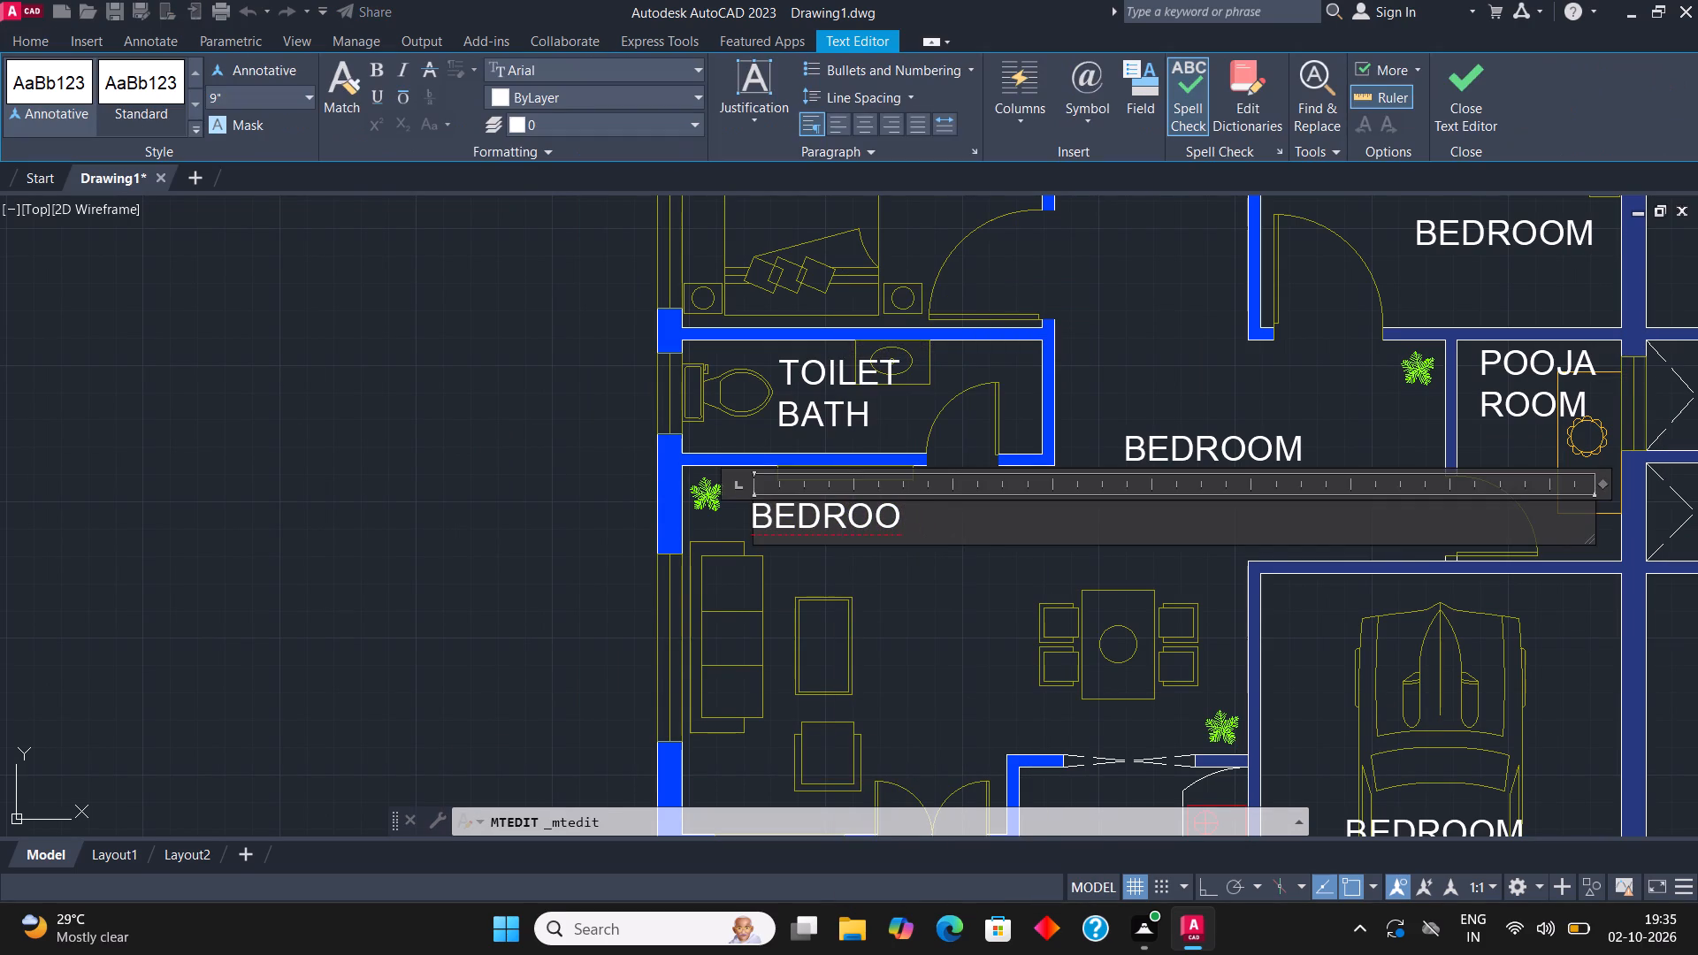
{"action": "type", "text": "DRAWING"}
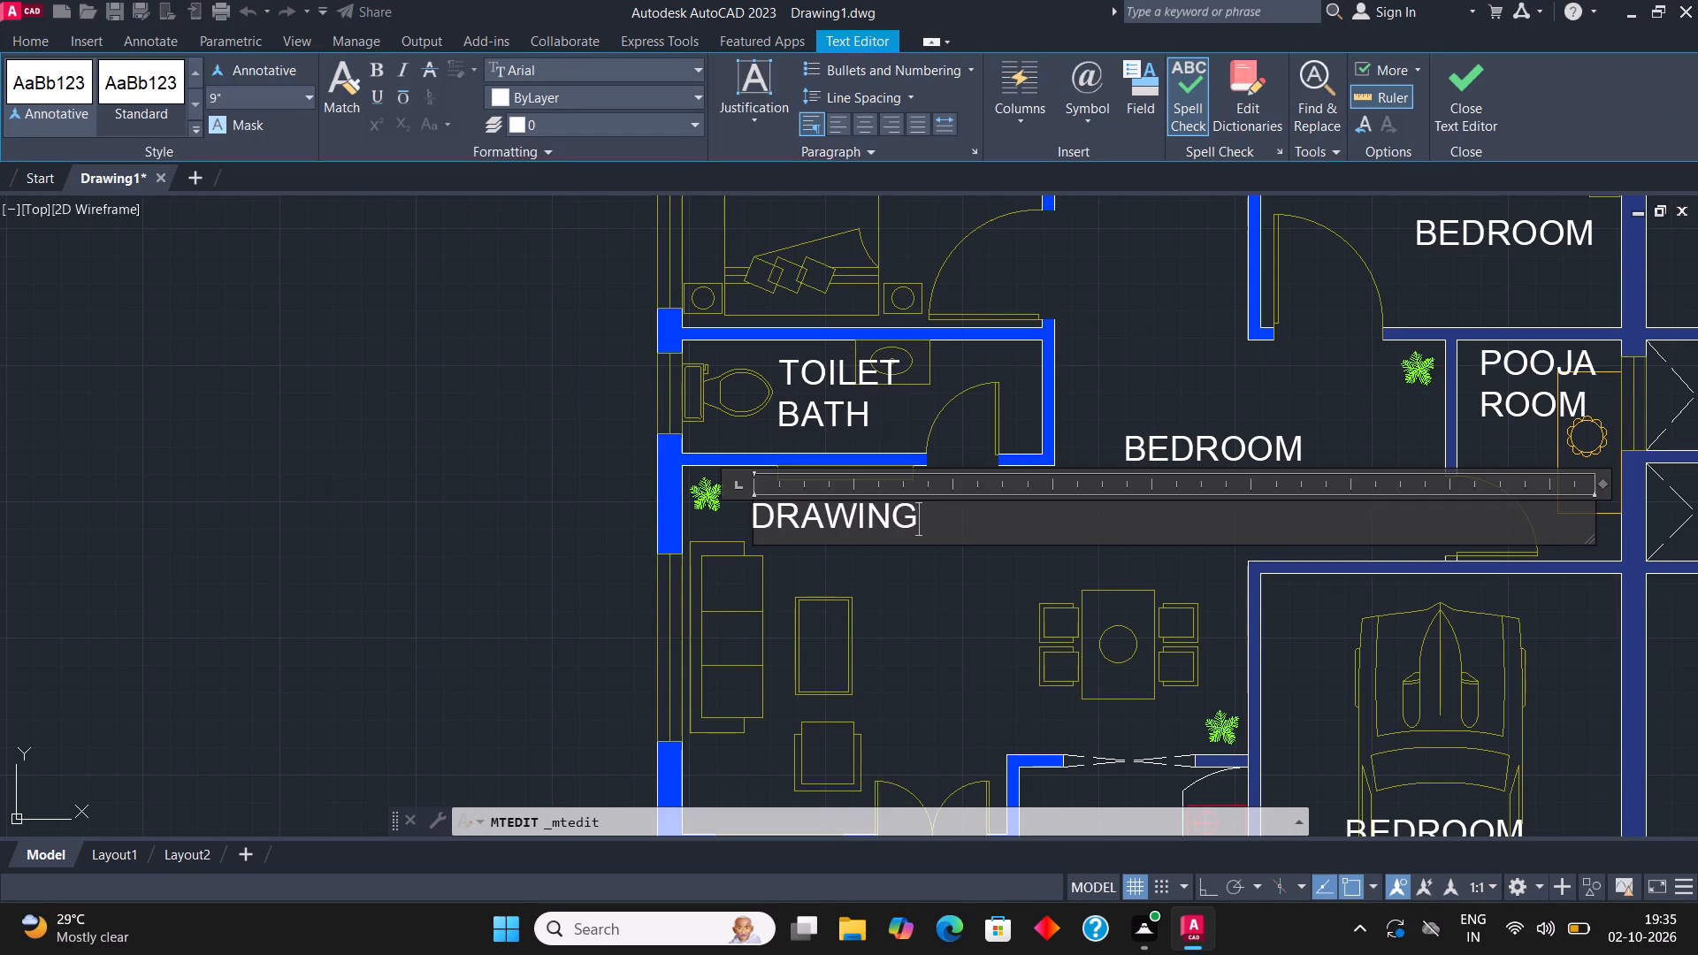
{"action": "key", "text": "Return"}
{"action": "type", "text": "AREA"}
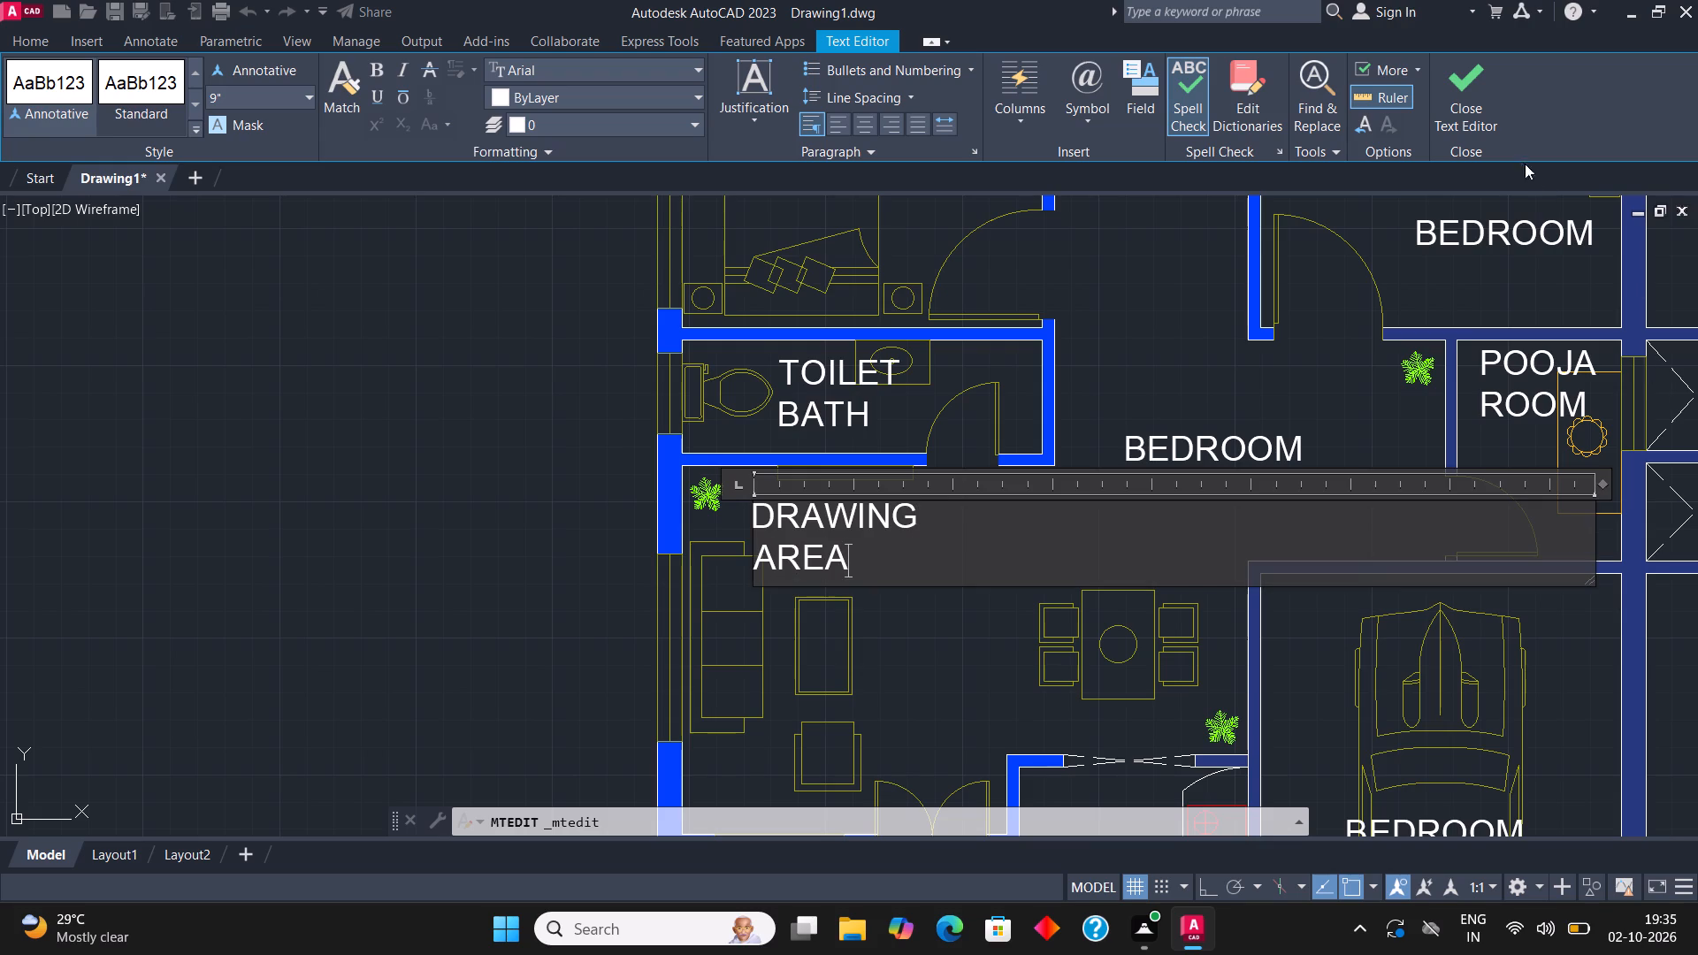
{"action": "left_click", "coordinate": [1471, 106]}
Move the DRAWING AREA label away from the bathroom wall so it starts over the coffee table.
{"action": "middle_click_drag", "start_coordinate": [1142, 523], "coordinate": [957, 515]}
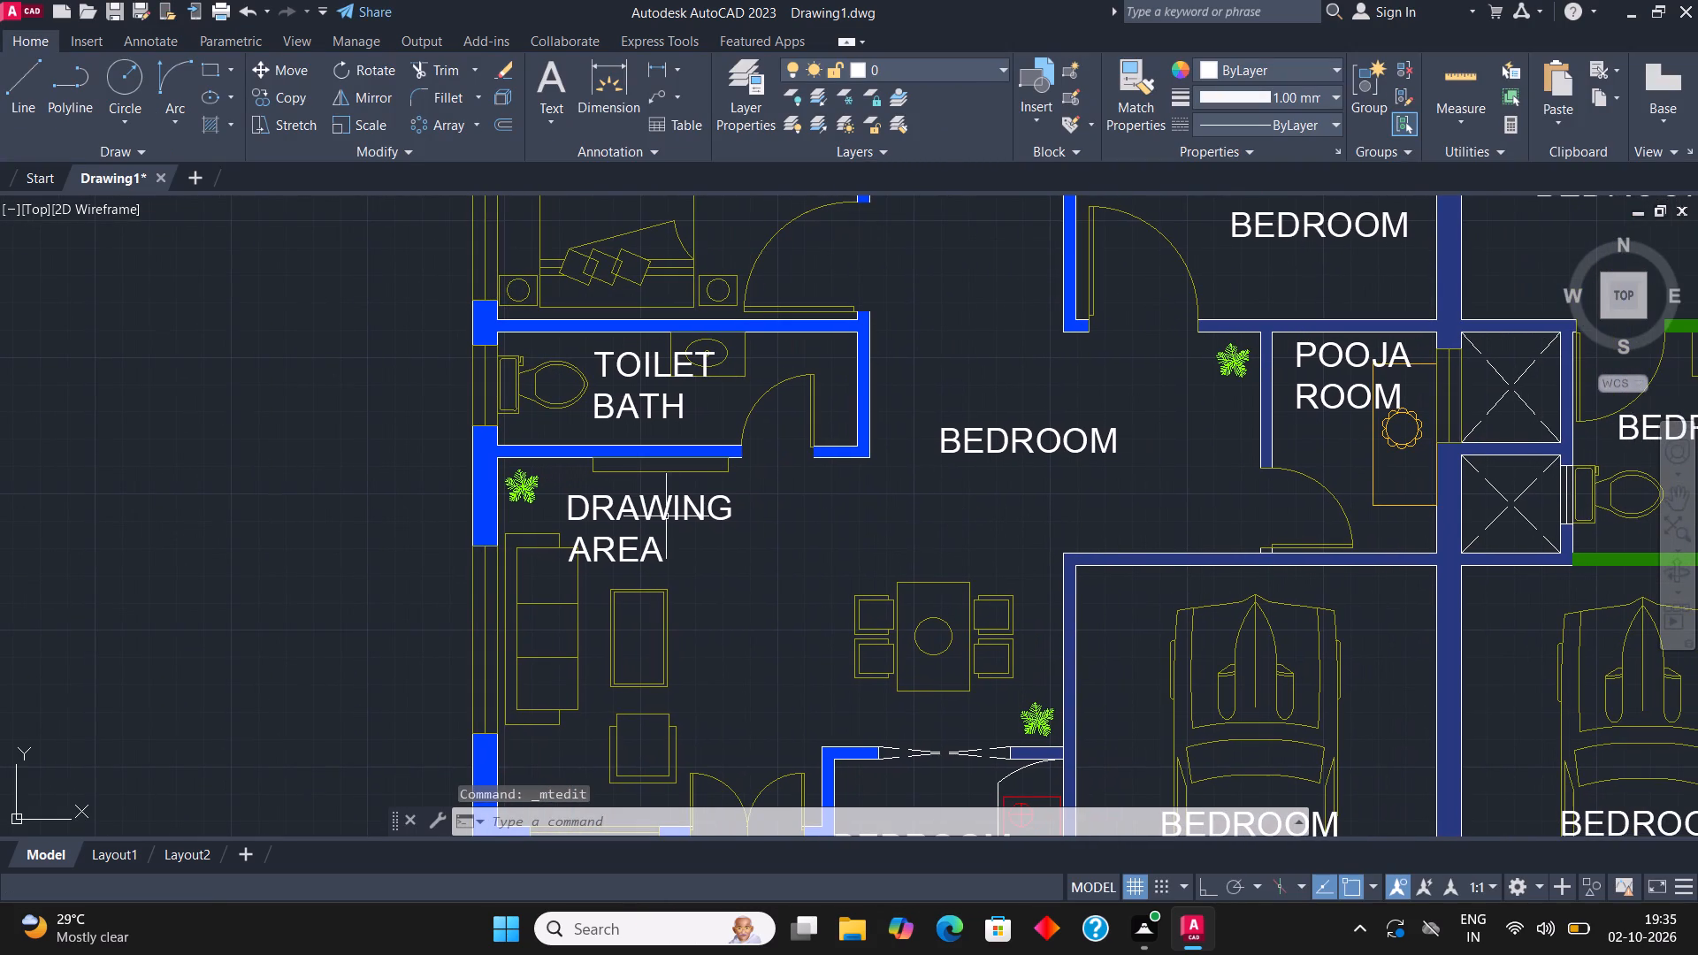
{"action": "left_click", "coordinate": [626, 506]}
{"action": "left_click", "coordinate": [283, 72]}
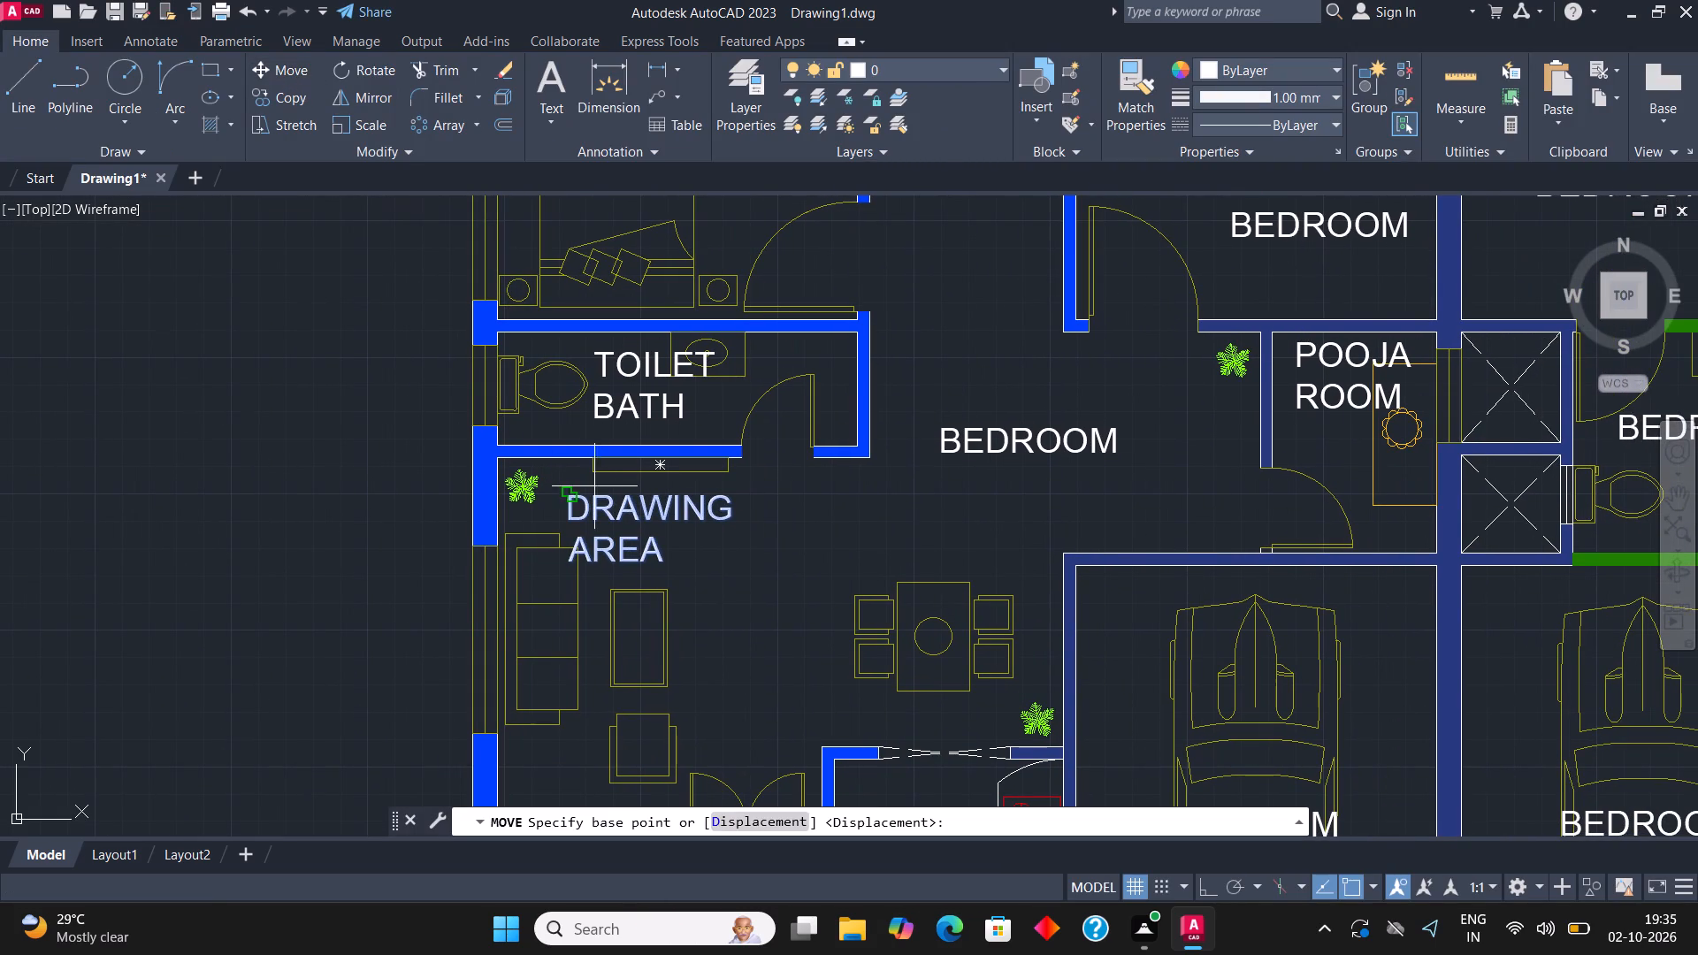
{"action": "left_click", "coordinate": [613, 531]}
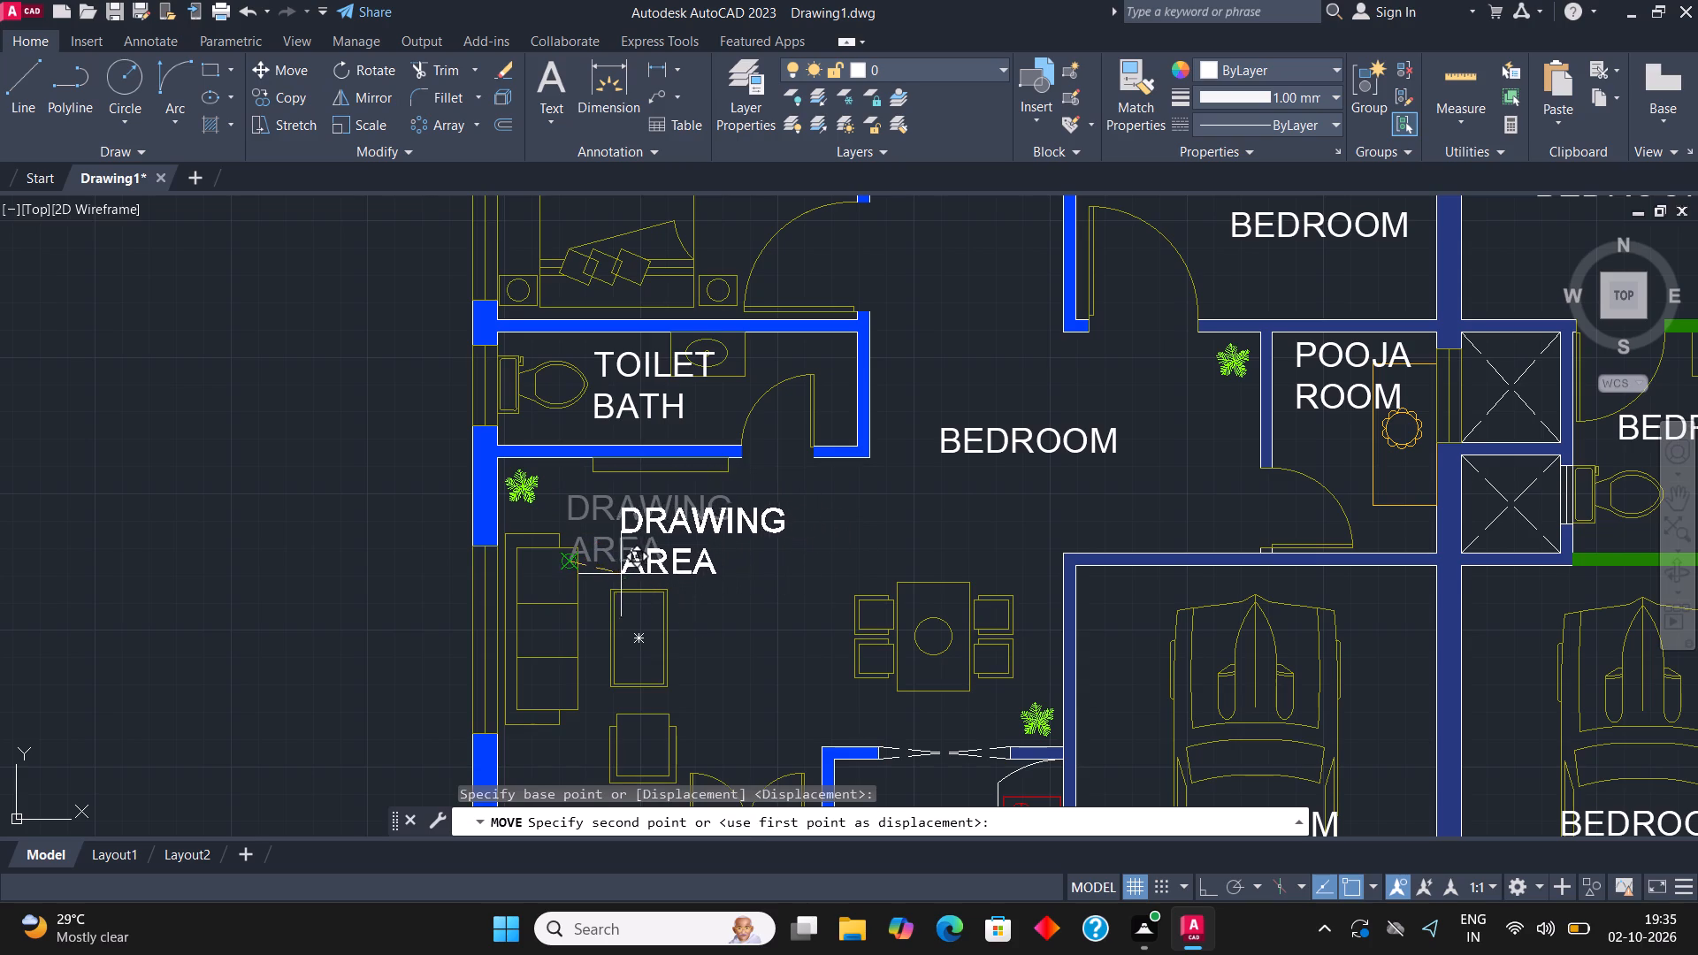
{"action": "left_click", "coordinate": [619, 574]}
{"action": "scroll", "coordinate": [621, 567], "scroll_direction": "up", "scroll_amount": 1}
{"action": "left_click", "coordinate": [616, 540]}
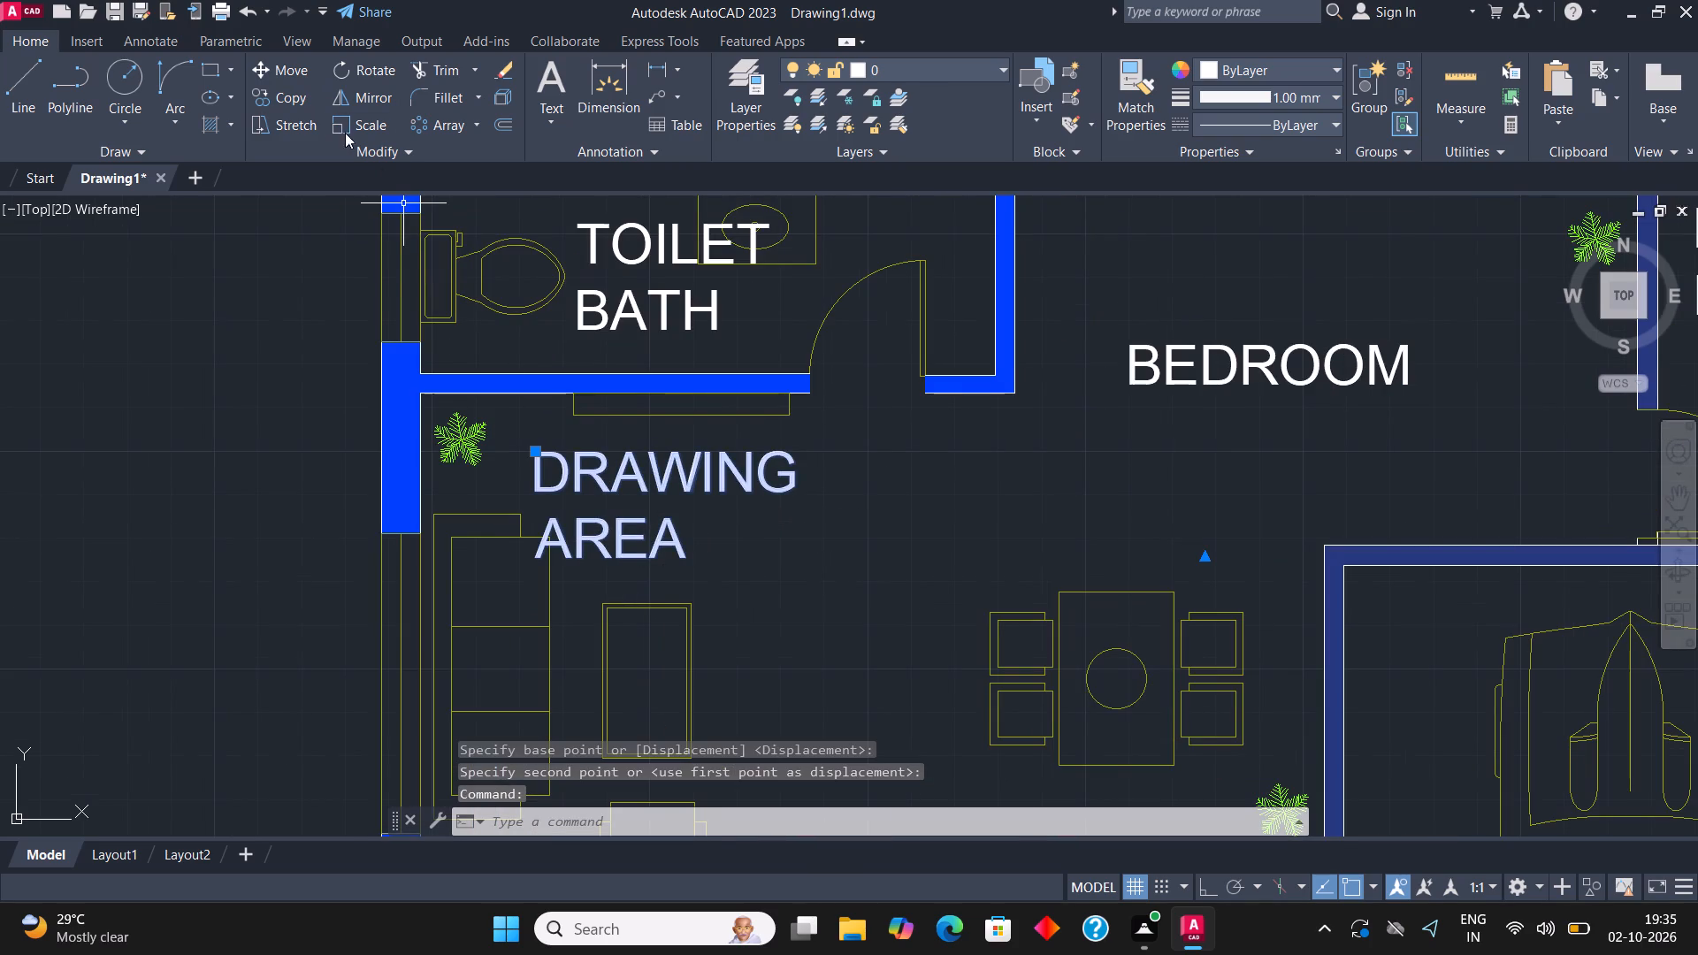
{"action": "left_click", "coordinate": [284, 77]}
{"action": "left_click_drag", "start_coordinate": [590, 488], "coordinate": [619, 529]}
{"action": "left_click_drag", "start_coordinate": [646, 594], "coordinate": [654, 606]}
Change the BEDROOM label in the left unit's front space outside the double doors to SIT OUT.
{"action": "scroll", "coordinate": [723, 459], "scroll_direction": "down", "scroll_amount": 2}
{"action": "middle_click_drag", "start_coordinate": [932, 474], "coordinate": [896, 373]}
{"action": "scroll", "coordinate": [714, 619], "scroll_direction": "up", "scroll_amount": 3}
{"action": "left_click", "coordinate": [692, 592]}
{"action": "left_click", "coordinate": [638, 592]}
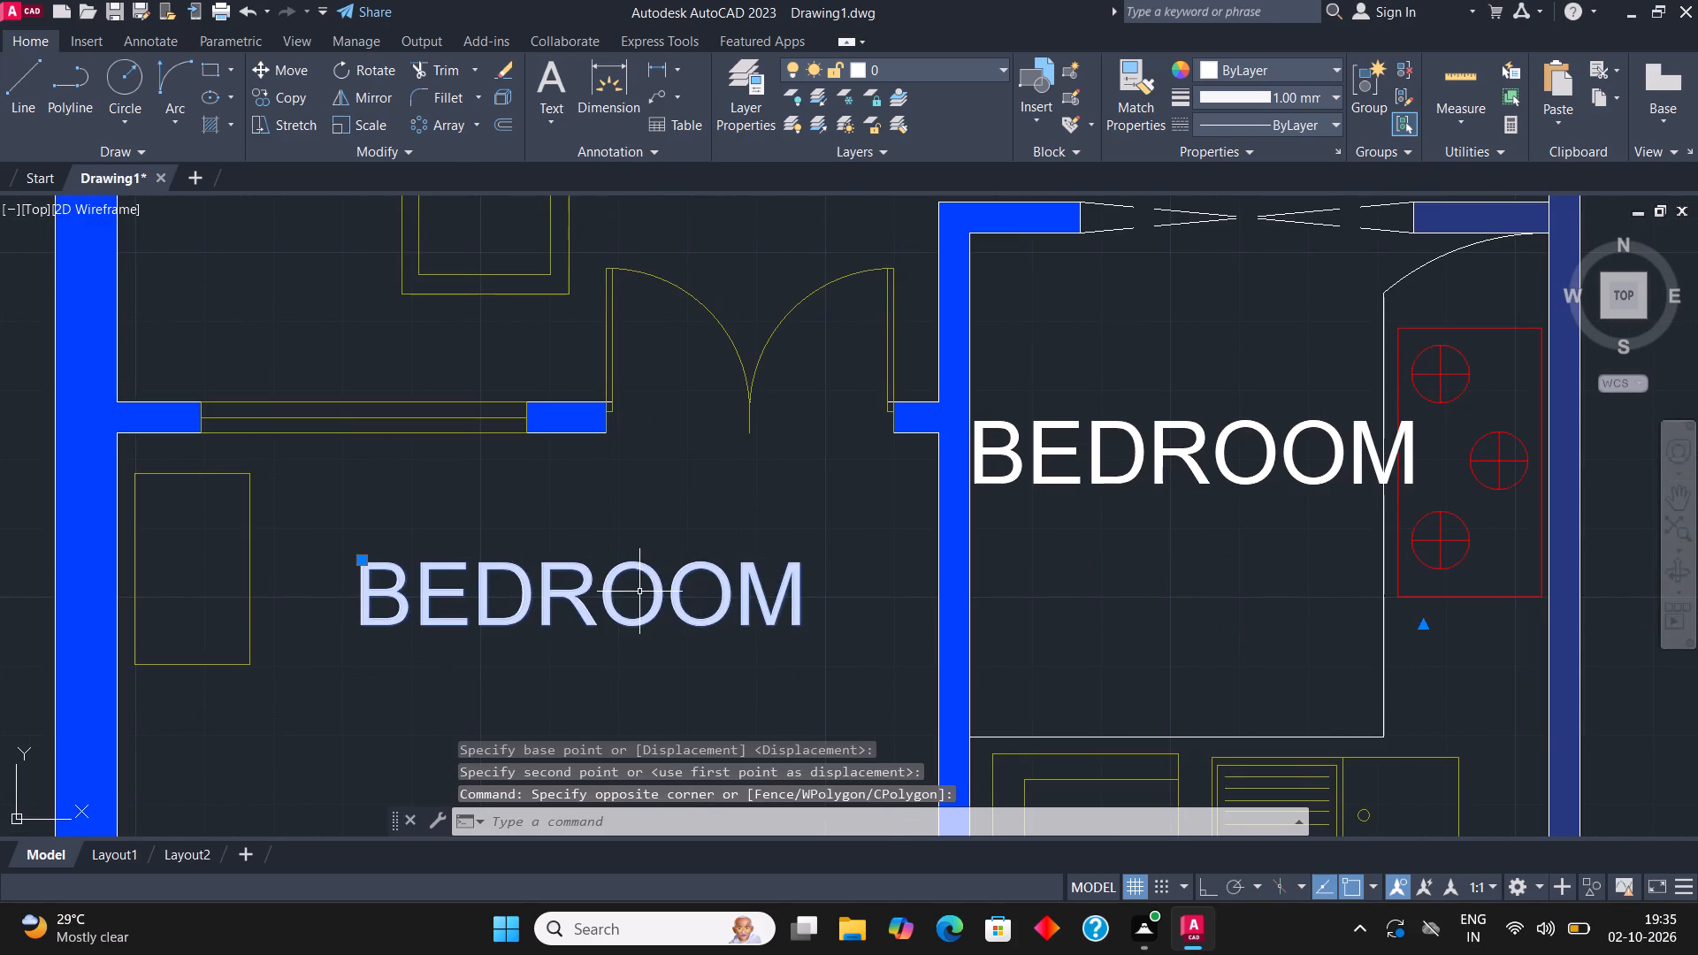
{"action": "right_click", "coordinate": [639, 592]}
{"action": "left_click", "coordinate": [761, 343]}
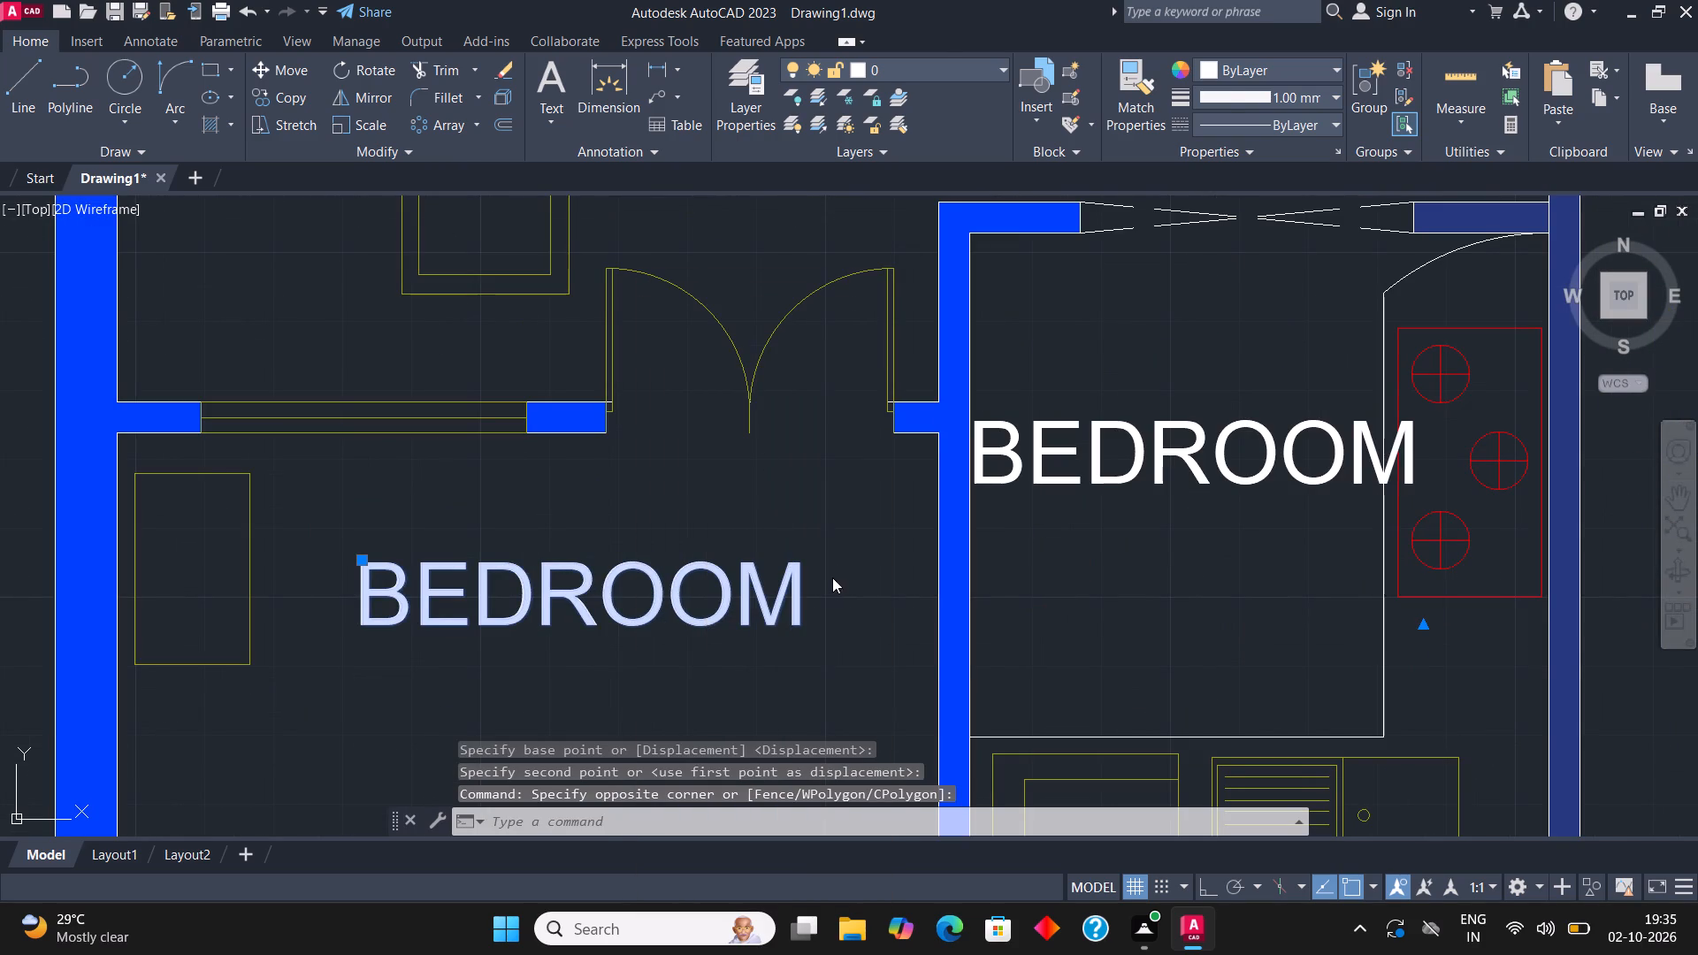
{"action": "left_click", "coordinate": [832, 577]}
{"action": "key", "text": "BackSpace"}
{"action": "key", "text": "BackSpace"}
{"action": "key", "text": "BackSpace"}
{"action": "key", "text": "BackSpace"}
{"action": "key", "text": "BackSpace"}
{"action": "key", "text": "BackSpace"}
{"action": "key", "text": "BackSpace"}
{"action": "key", "text": "BackSpace"}
{"action": "key", "text": "BackSpace"}
{"action": "key", "text": "BackSpace"}
{"action": "key", "text": "BackSpace"}
{"action": "key", "text": "BackSpace"}
{"action": "key", "text": "BackSpace"}
{"action": "key", "text": "BackSpace"}
{"action": "key", "text": "BackSpace"}
{"action": "key", "text": "BackSpace"}
{"action": "key", "text": "BackSpace"}
{"action": "key", "text": "BackSpace"}
{"action": "key", "text": "BackSpace"}
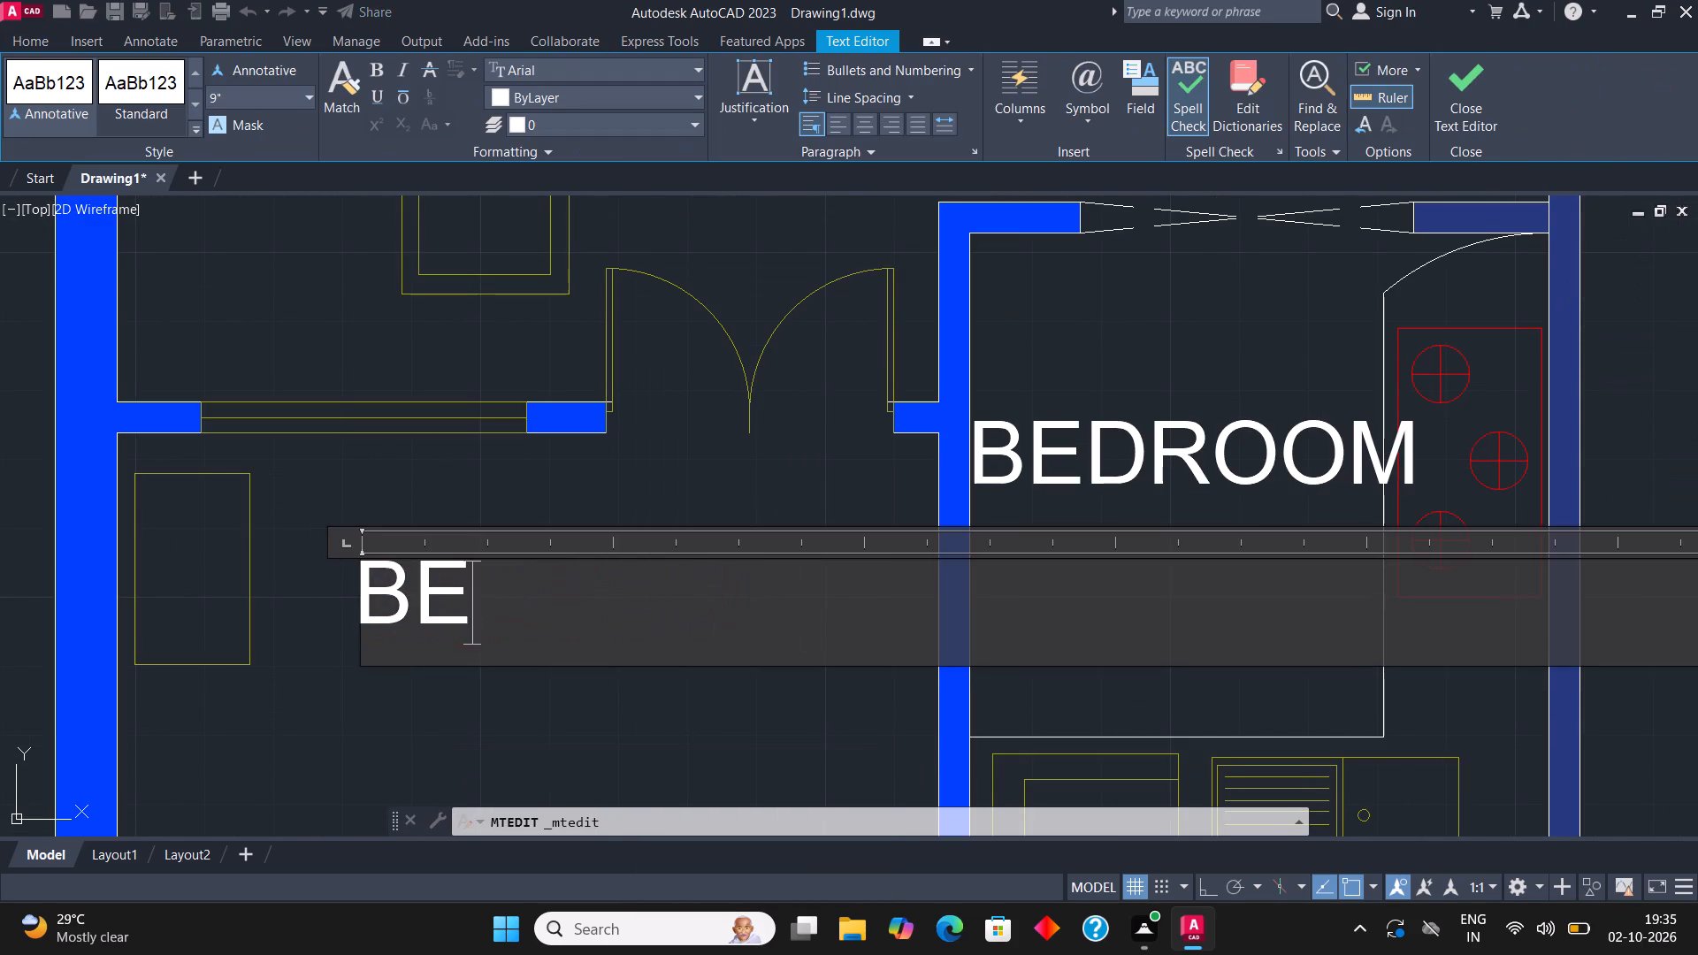
{"action": "type", "text": "SIT OUT"}
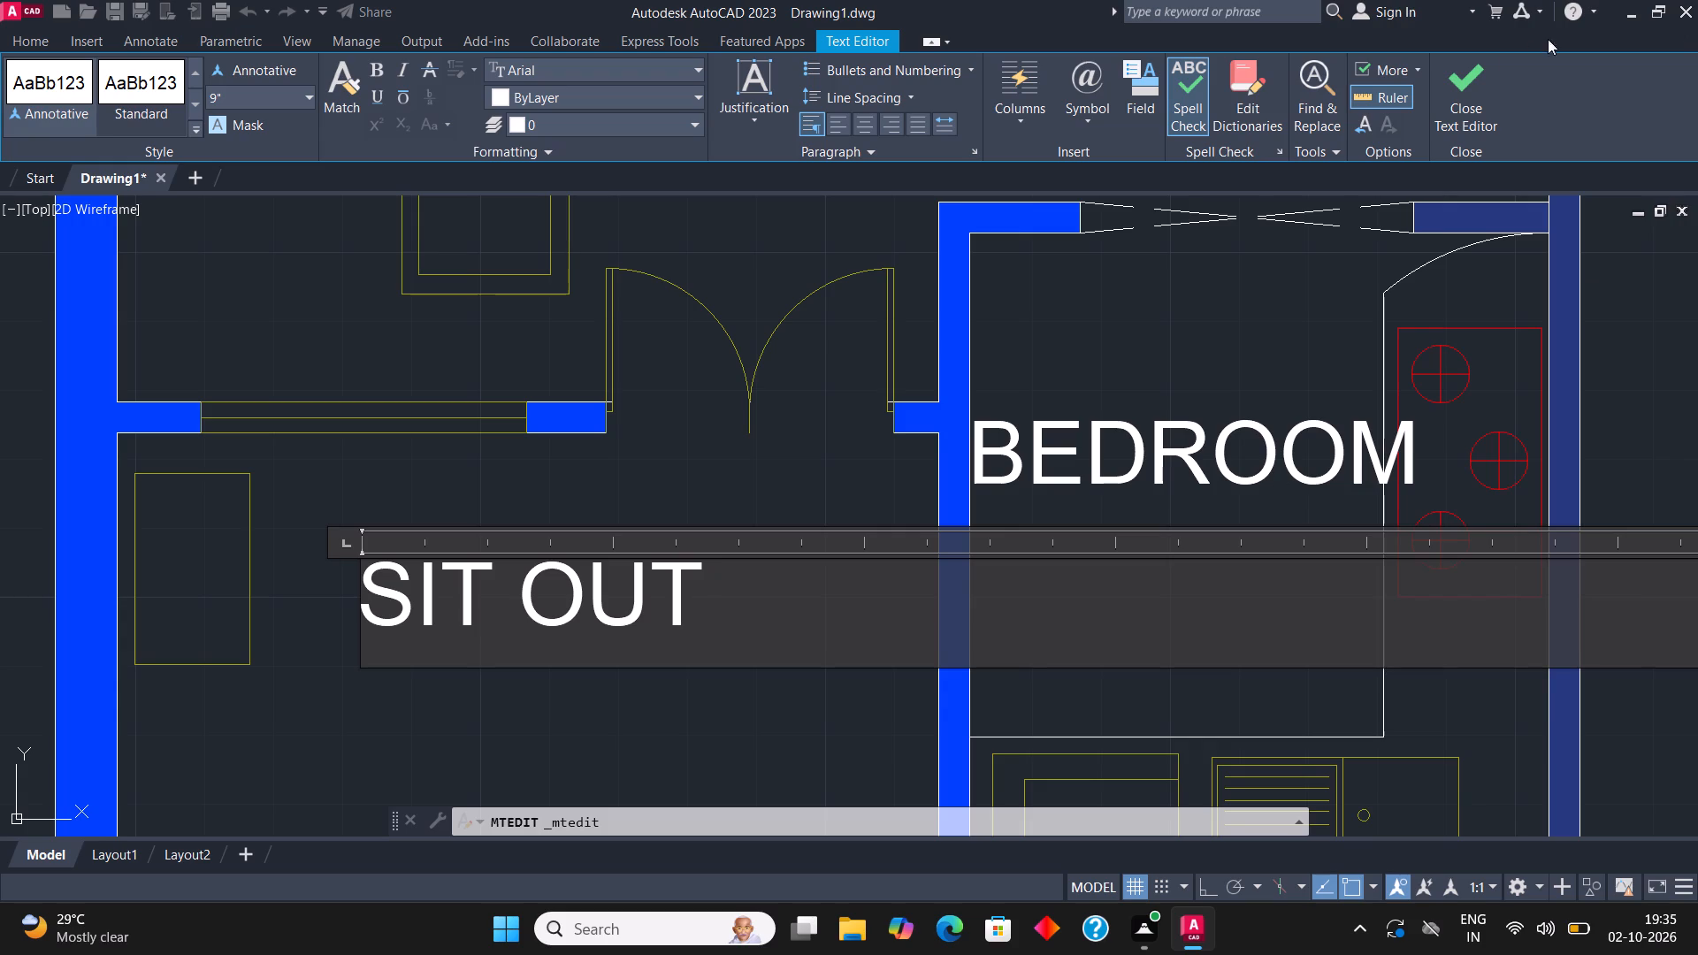
{"action": "left_click", "coordinate": [1480, 80]}
Change the BEDROOM label in the left unit's room with the stove and sink to KITCHEN.
{"action": "scroll", "coordinate": [631, 591], "scroll_direction": "down", "scroll_amount": 1}
{"action": "middle_click_drag", "start_coordinate": [891, 551], "coordinate": [807, 550]}
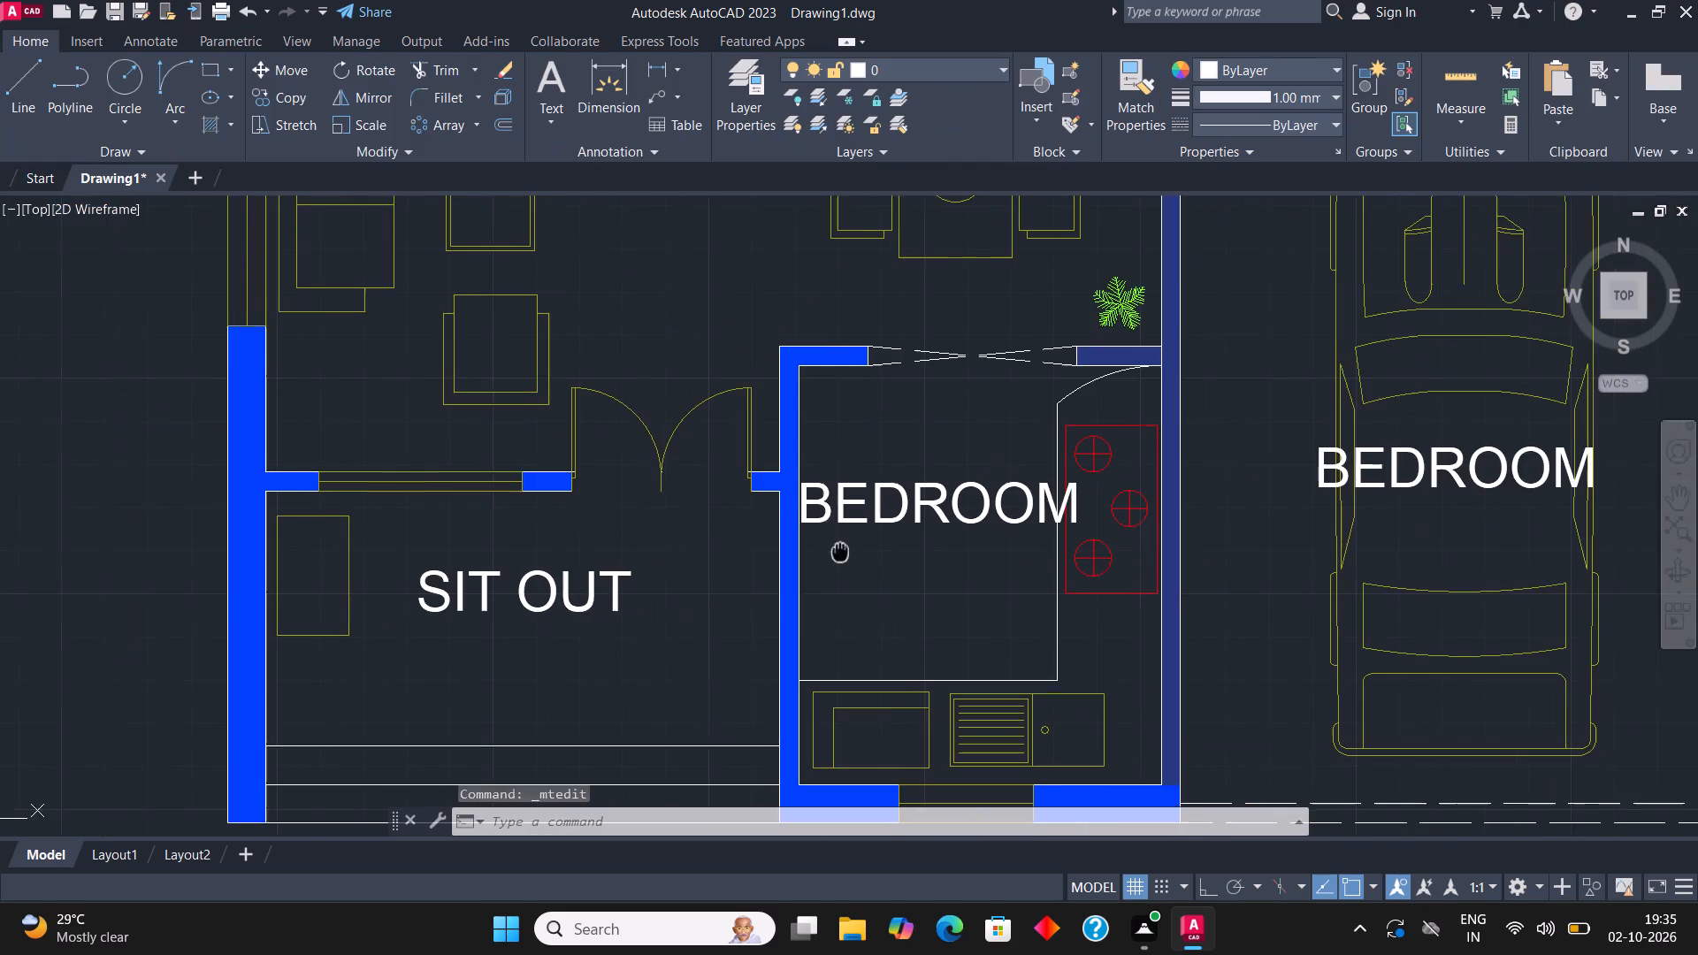
{"action": "middle_click_drag", "start_coordinate": [807, 550], "coordinate": [698, 592]}
{"action": "left_click", "coordinate": [735, 554]}
{"action": "left_click", "coordinate": [723, 536]}
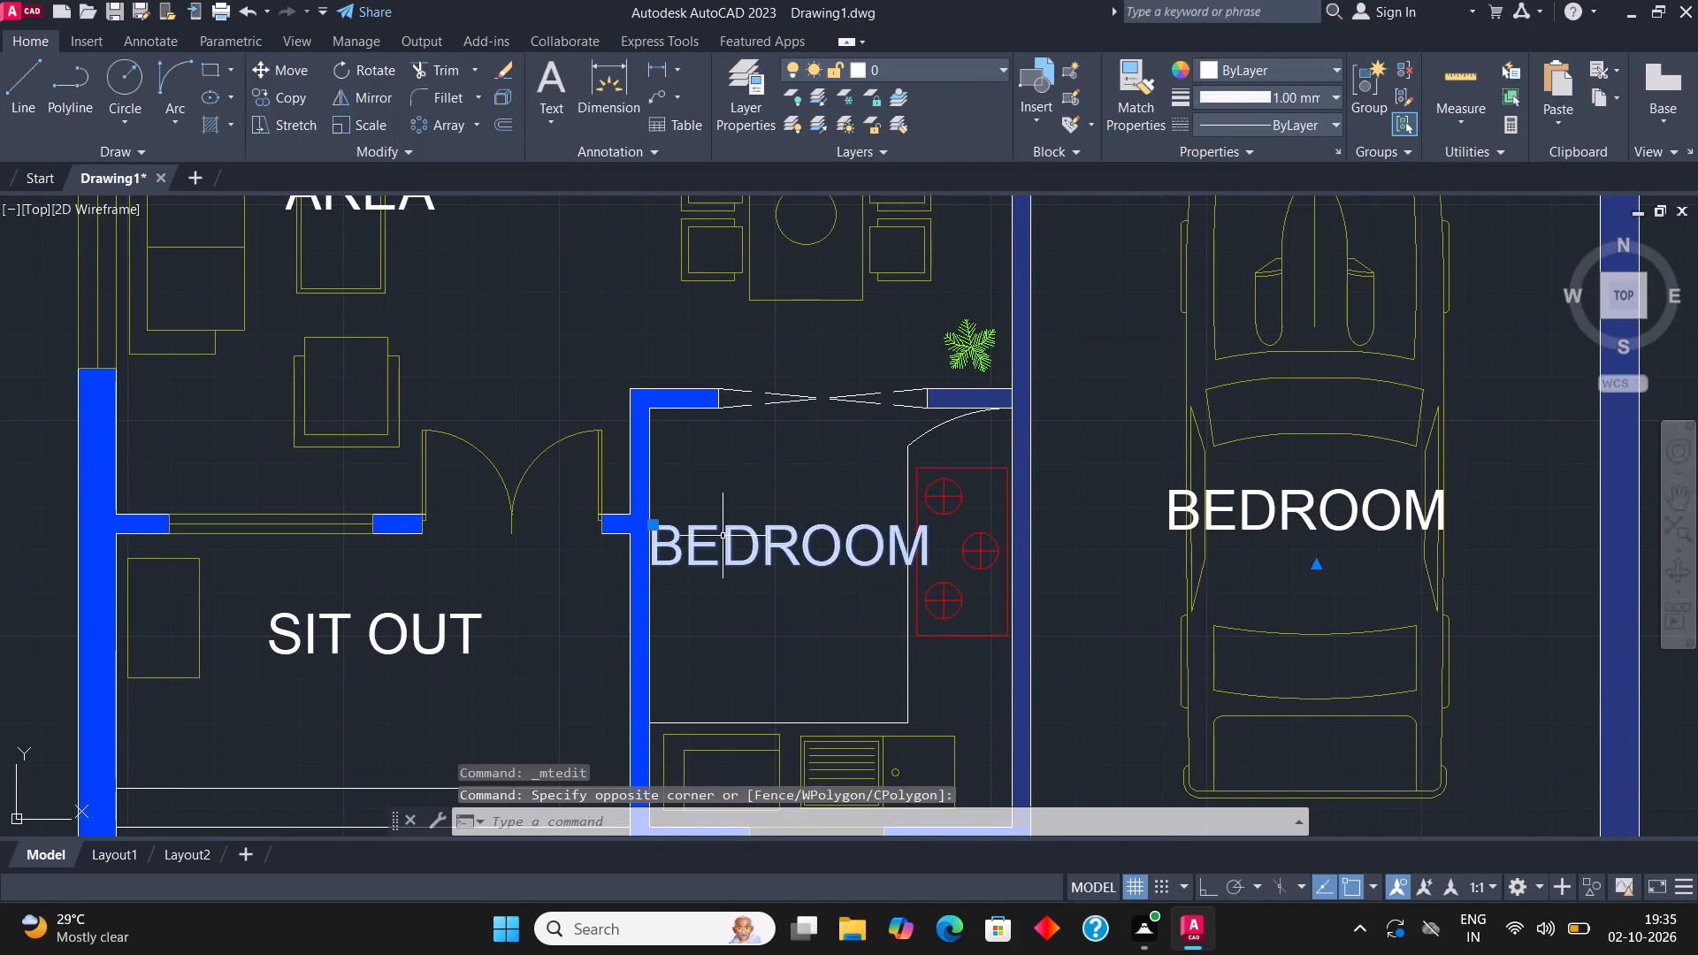
{"action": "right_click", "coordinate": [723, 536]}
{"action": "left_click", "coordinate": [822, 338]}
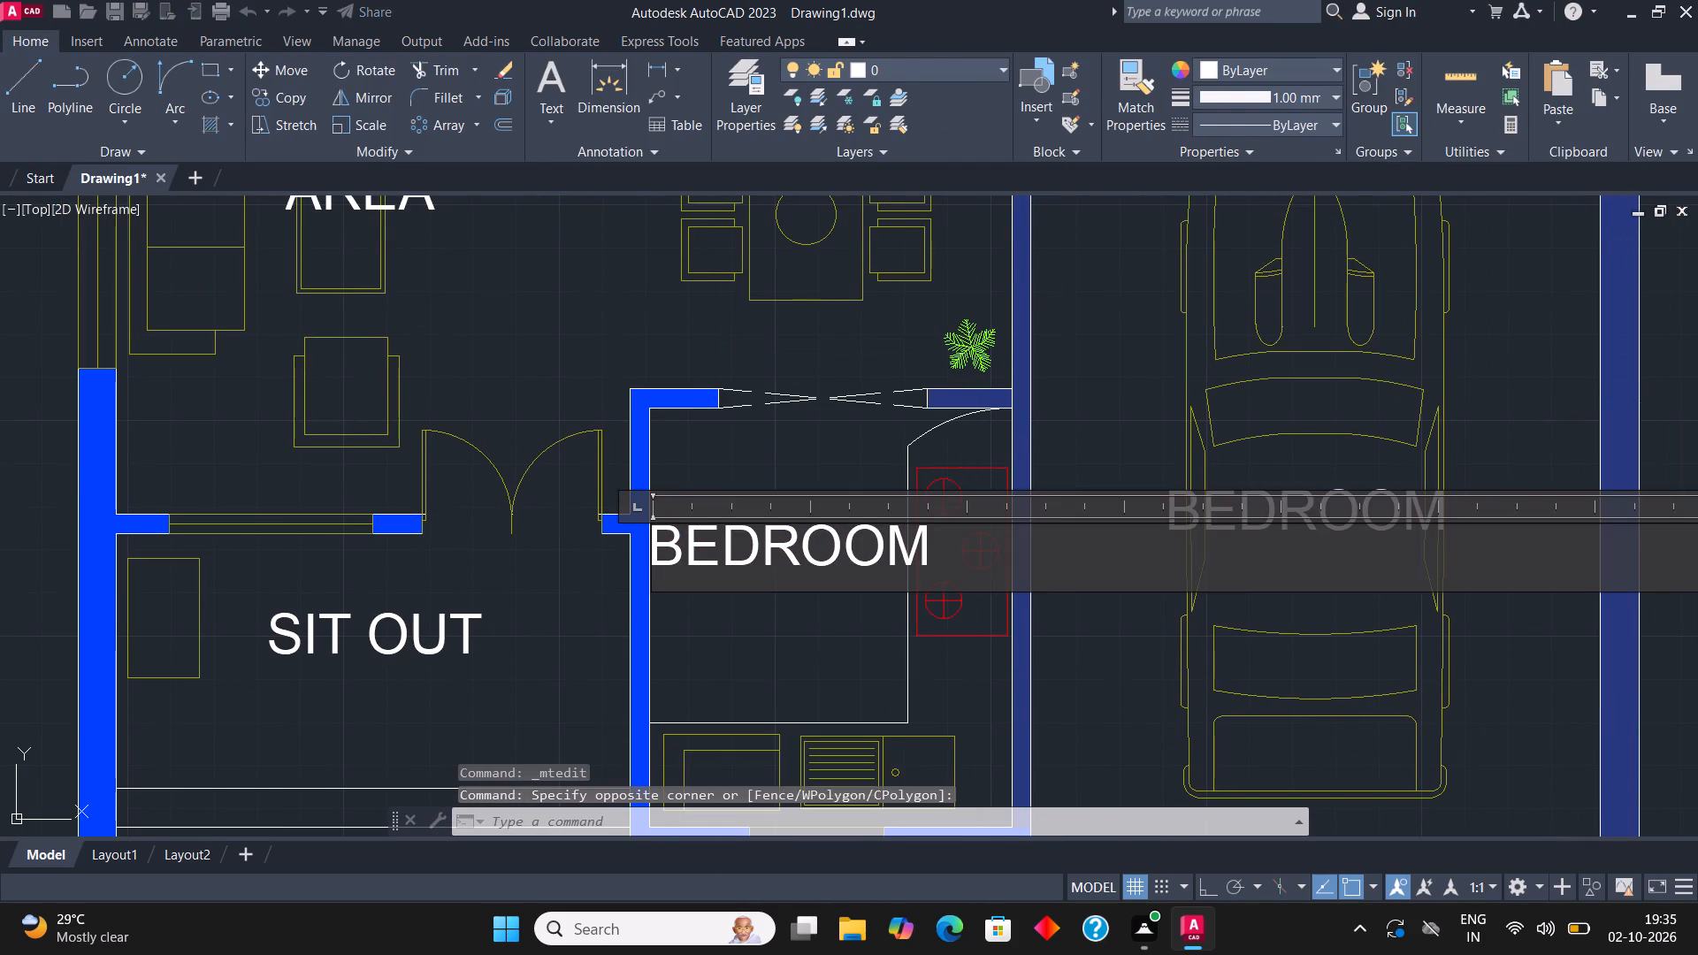
{"action": "left_click", "coordinate": [959, 553]}
{"action": "key", "text": "BackSpace"}
{"action": "key", "text": "BackSpace"}
{"action": "key", "text": "BackSpace"}
{"action": "key", "text": "BackSpace"}
{"action": "key", "text": "BackSpace"}
{"action": "key", "text": "BackSpace"}
{"action": "key", "text": "BackSpace"}
{"action": "key", "text": "BackSpace"}
{"action": "key", "text": "BackSpace"}
{"action": "key", "text": "BackSpace"}
{"action": "key", "text": "BackSpace"}
{"action": "key", "text": "BackSpace"}
{"action": "key", "text": "BackSpace"}
{"action": "key", "text": "BackSpace"}
{"action": "key", "text": "BackSpace"}
{"action": "key", "text": "BackSpace"}
{"action": "key", "text": "BackSpace"}
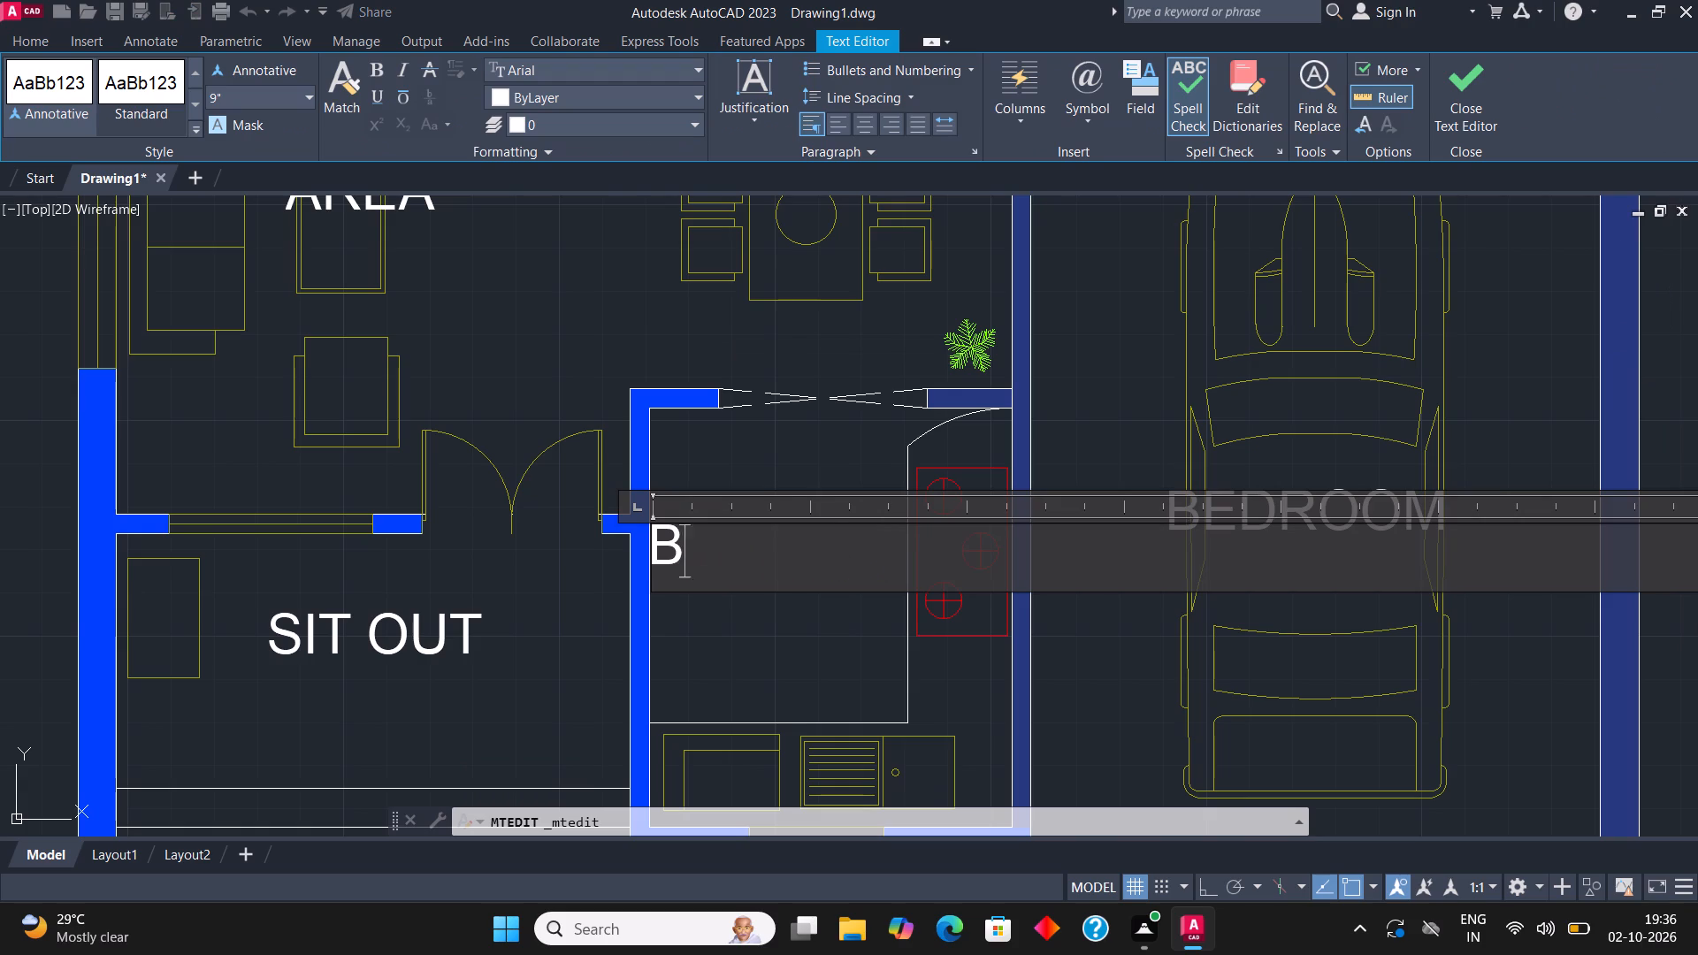
{"action": "type", "text": "KITCHEN"}
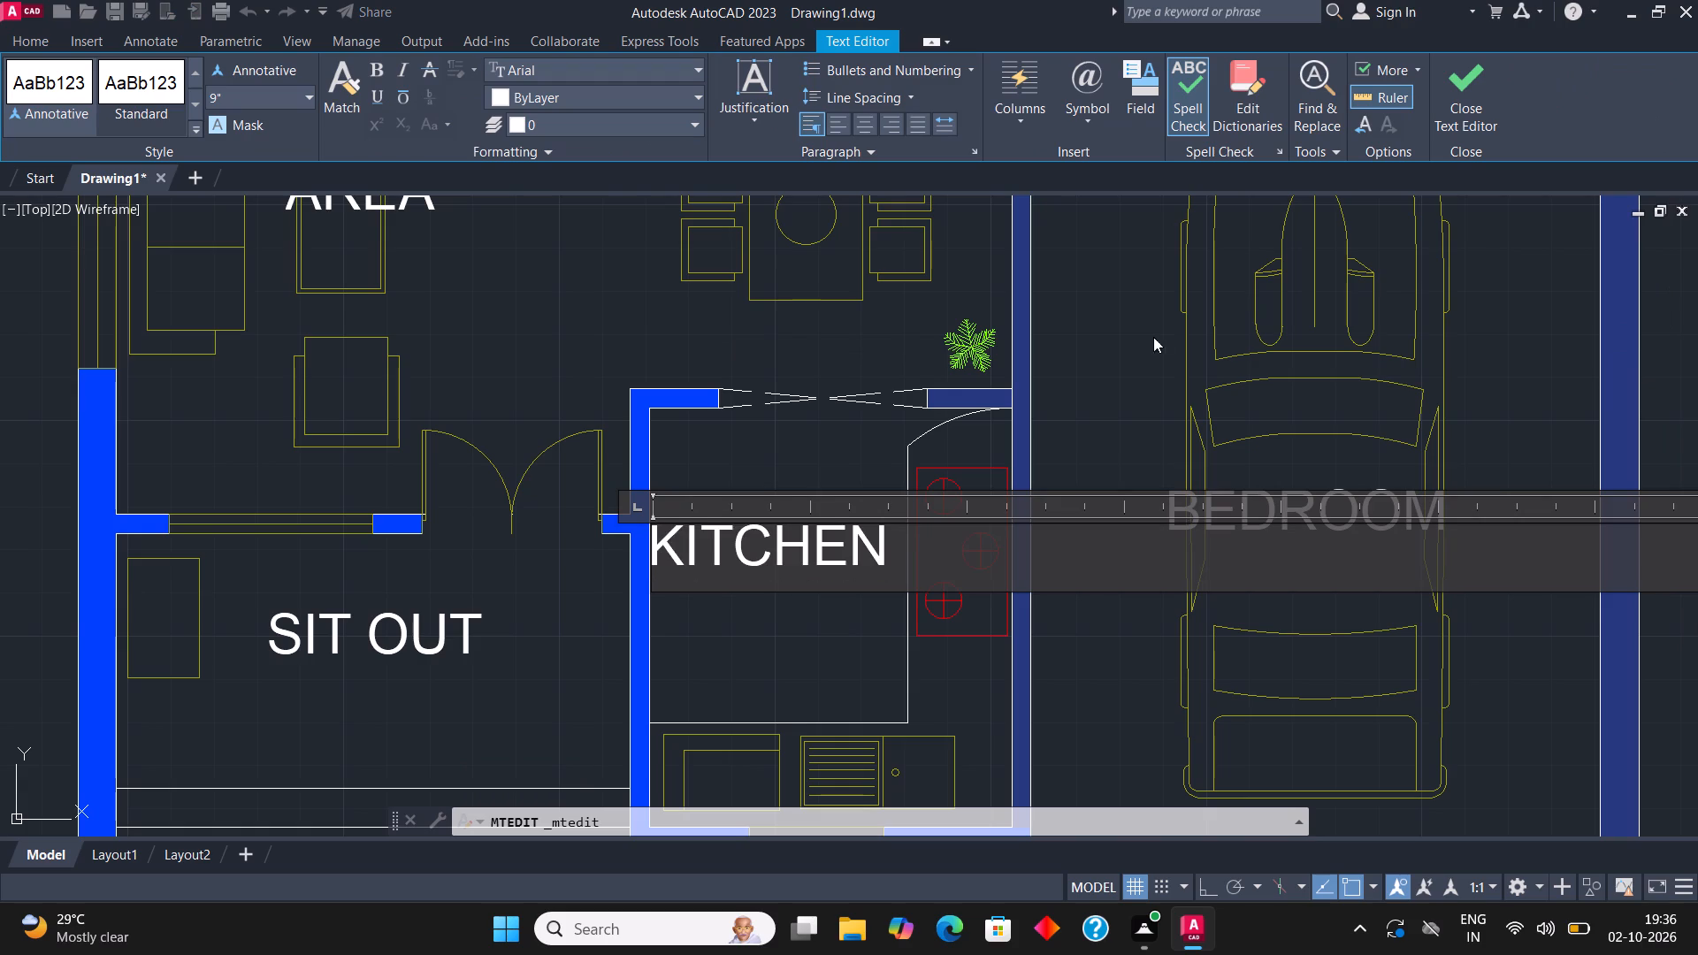
{"action": "left_click", "coordinate": [1444, 89]}
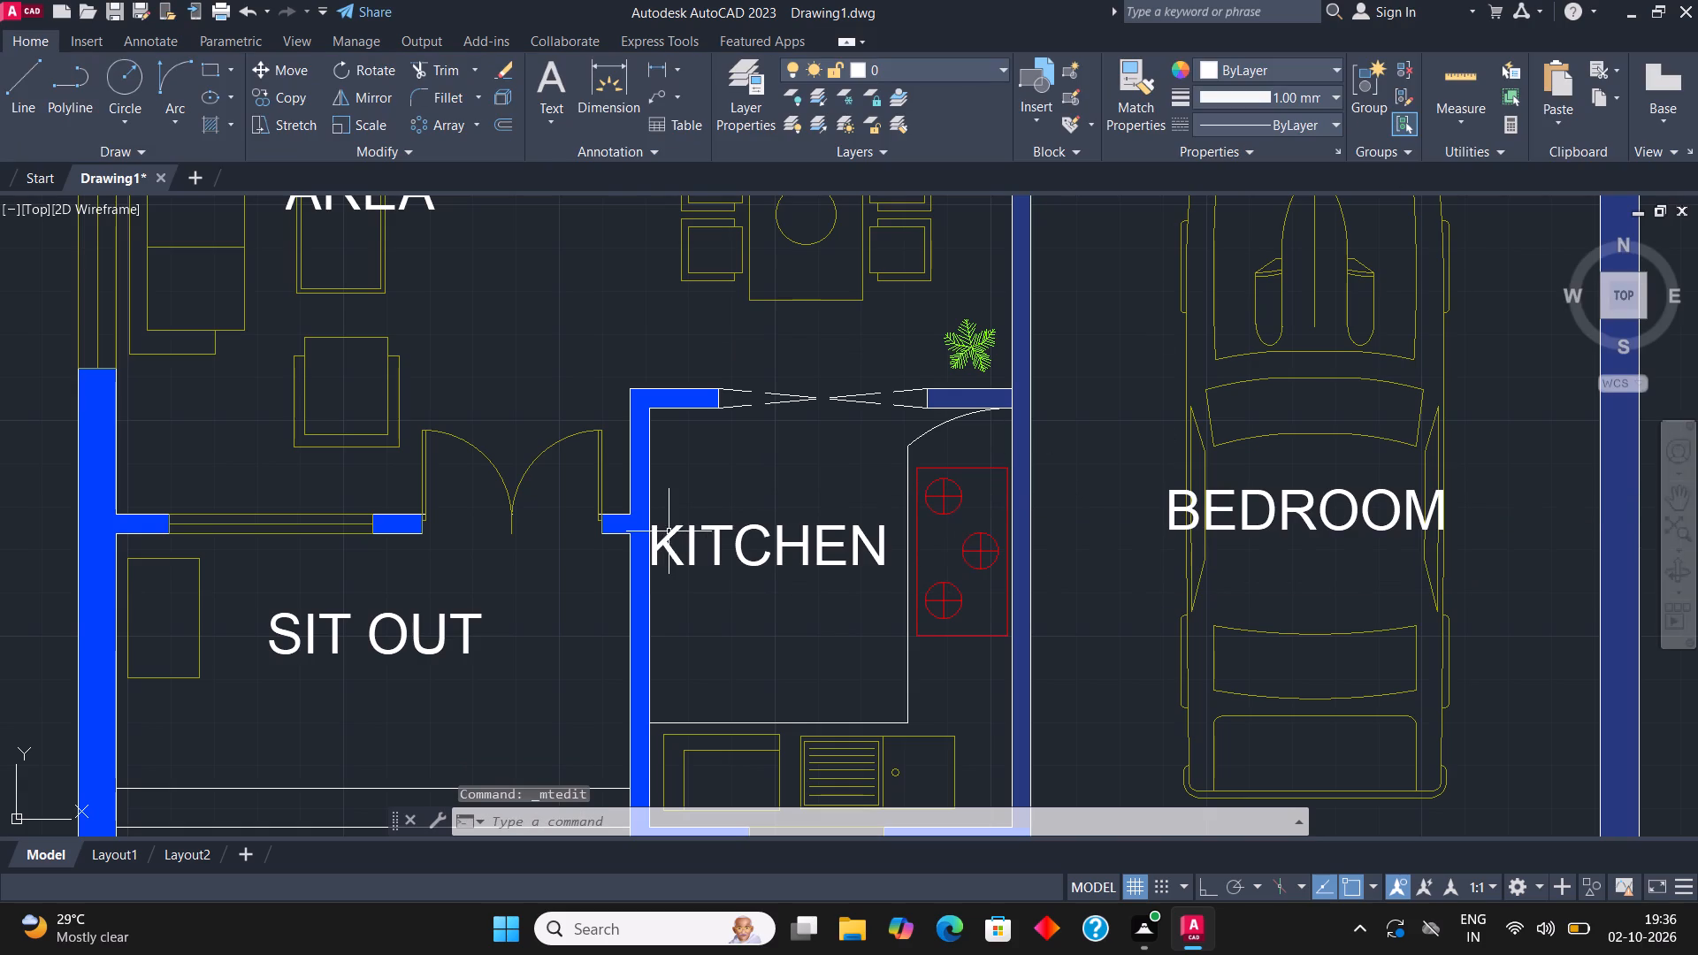
Move the KITCHEN label off the partition wall so it sits between the wall and the counter.
{"action": "left_click", "coordinate": [673, 531]}
{"action": "left_click", "coordinate": [287, 63]}
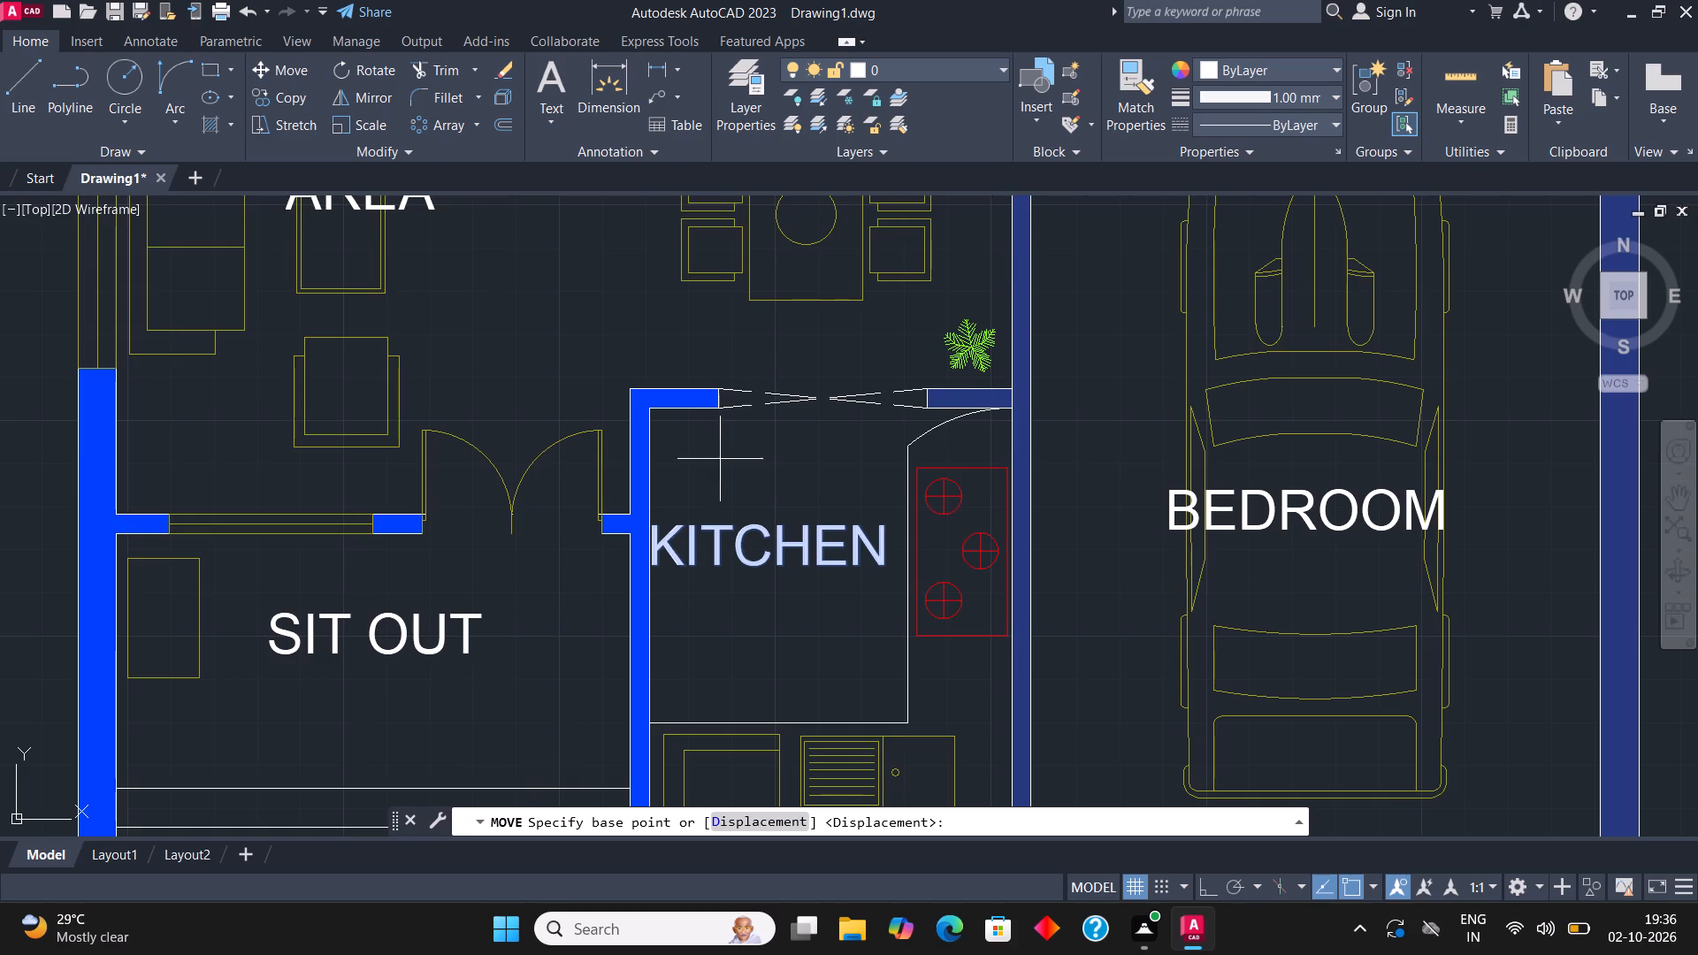
{"action": "scroll", "coordinate": [736, 543], "scroll_direction": "up", "scroll_amount": 1}
{"action": "left_click", "coordinate": [736, 557]}
{"action": "left_click", "coordinate": [761, 558]}
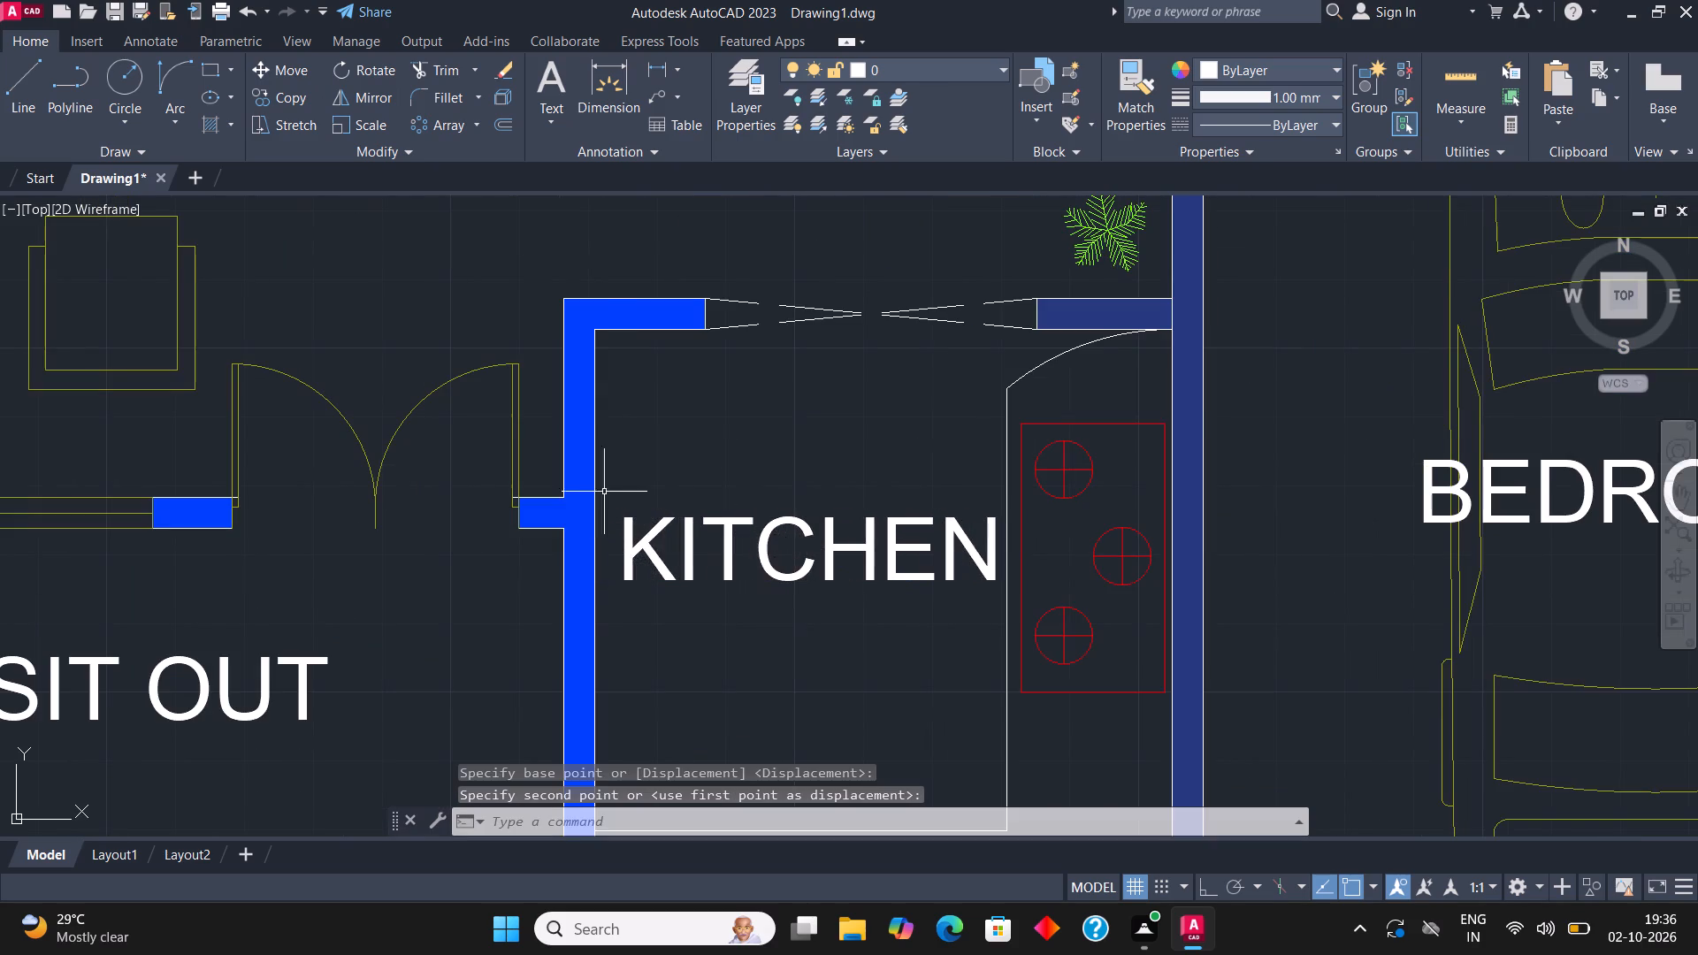
Change the BEDROOM label over the left unit's car to GARAGE.
{"action": "scroll", "coordinate": [586, 487], "scroll_direction": "down", "scroll_amount": 2}
{"action": "middle_click_drag", "start_coordinate": [1200, 546], "coordinate": [1075, 537]}
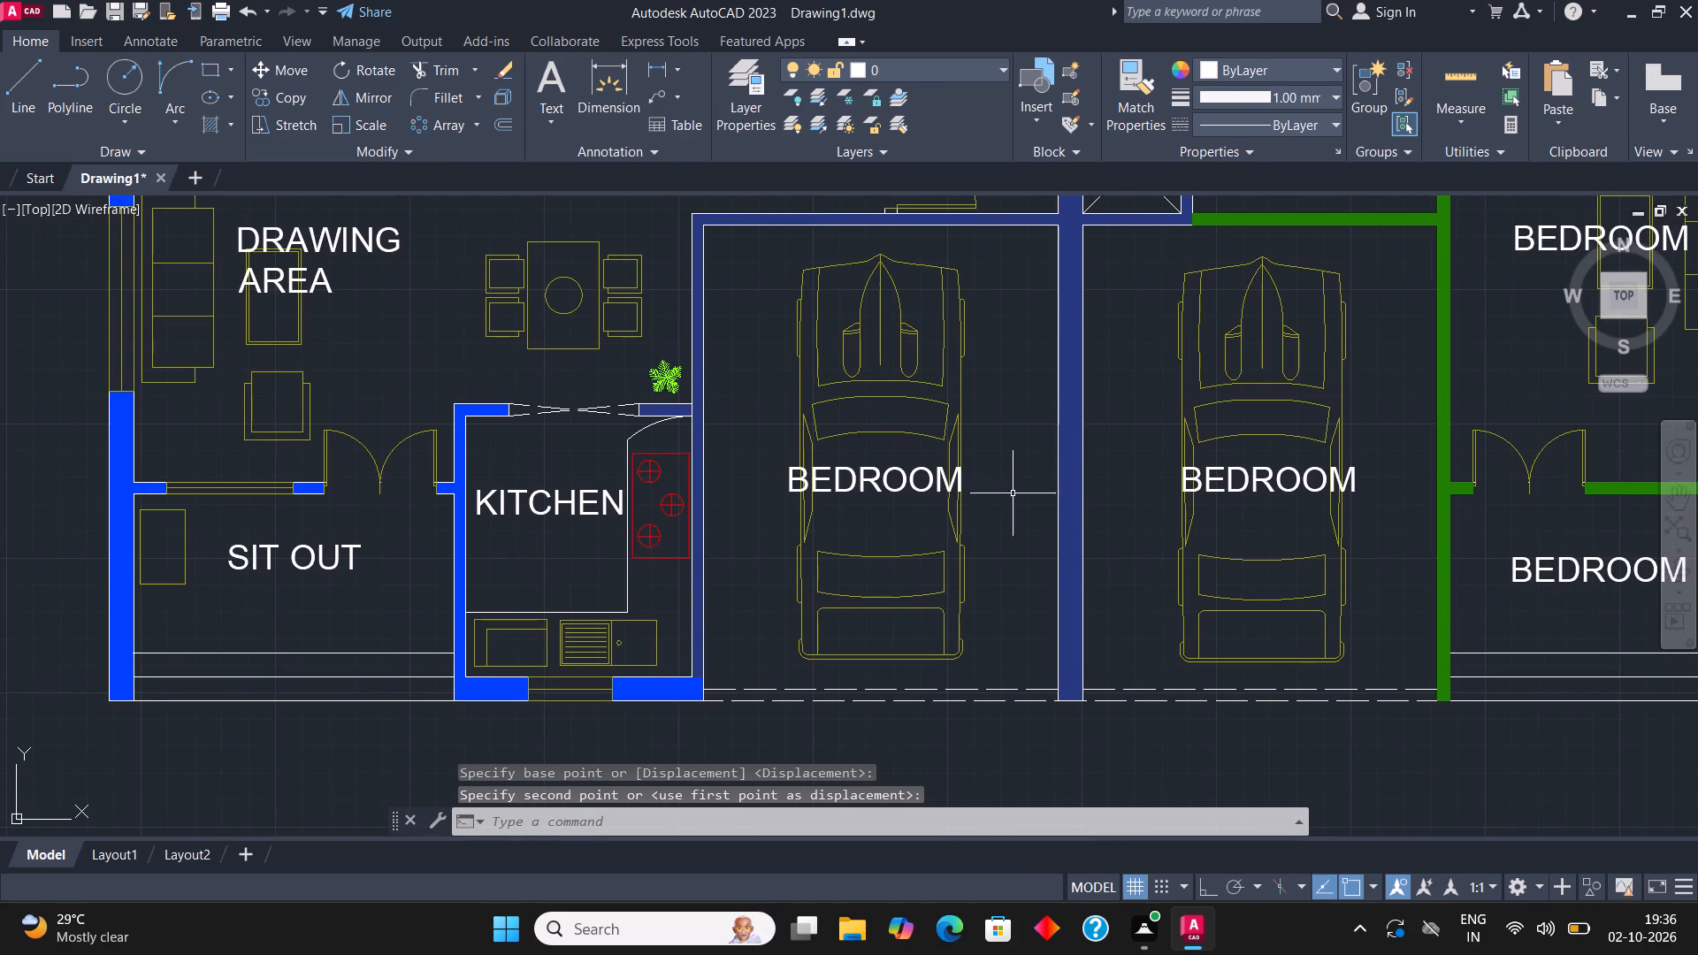
{"action": "left_click", "coordinate": [885, 481]}
{"action": "right_click", "coordinate": [885, 481]}
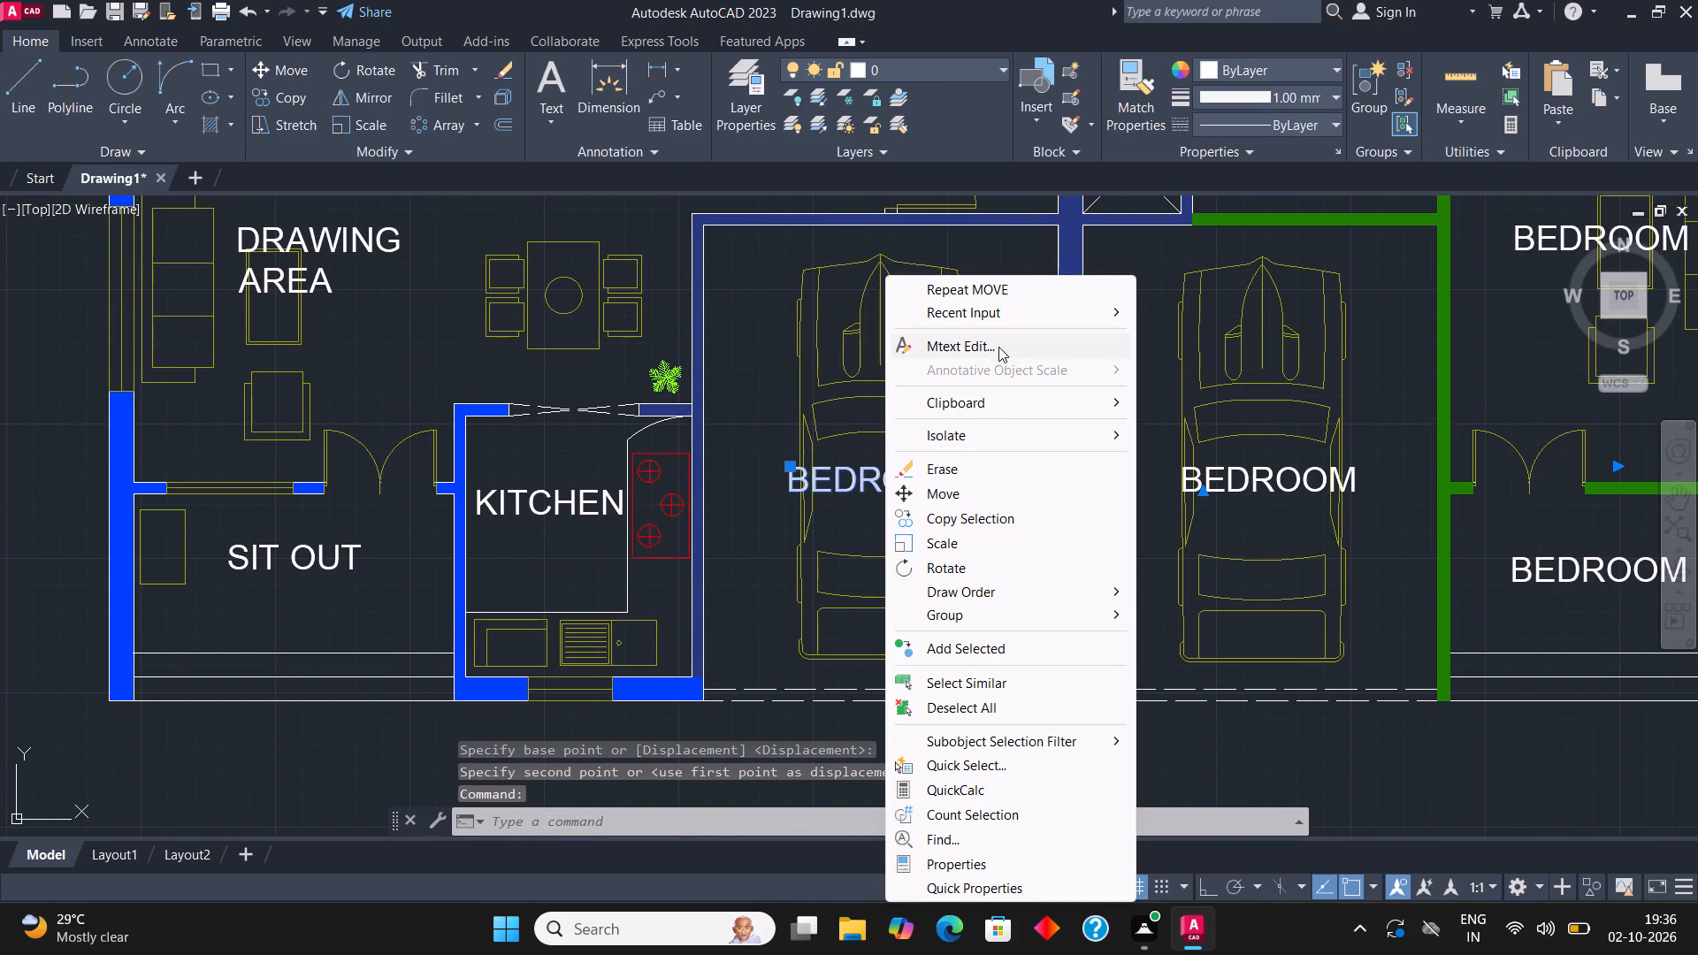
{"action": "left_click", "coordinate": [999, 347]}
{"action": "left_click", "coordinate": [989, 482]}
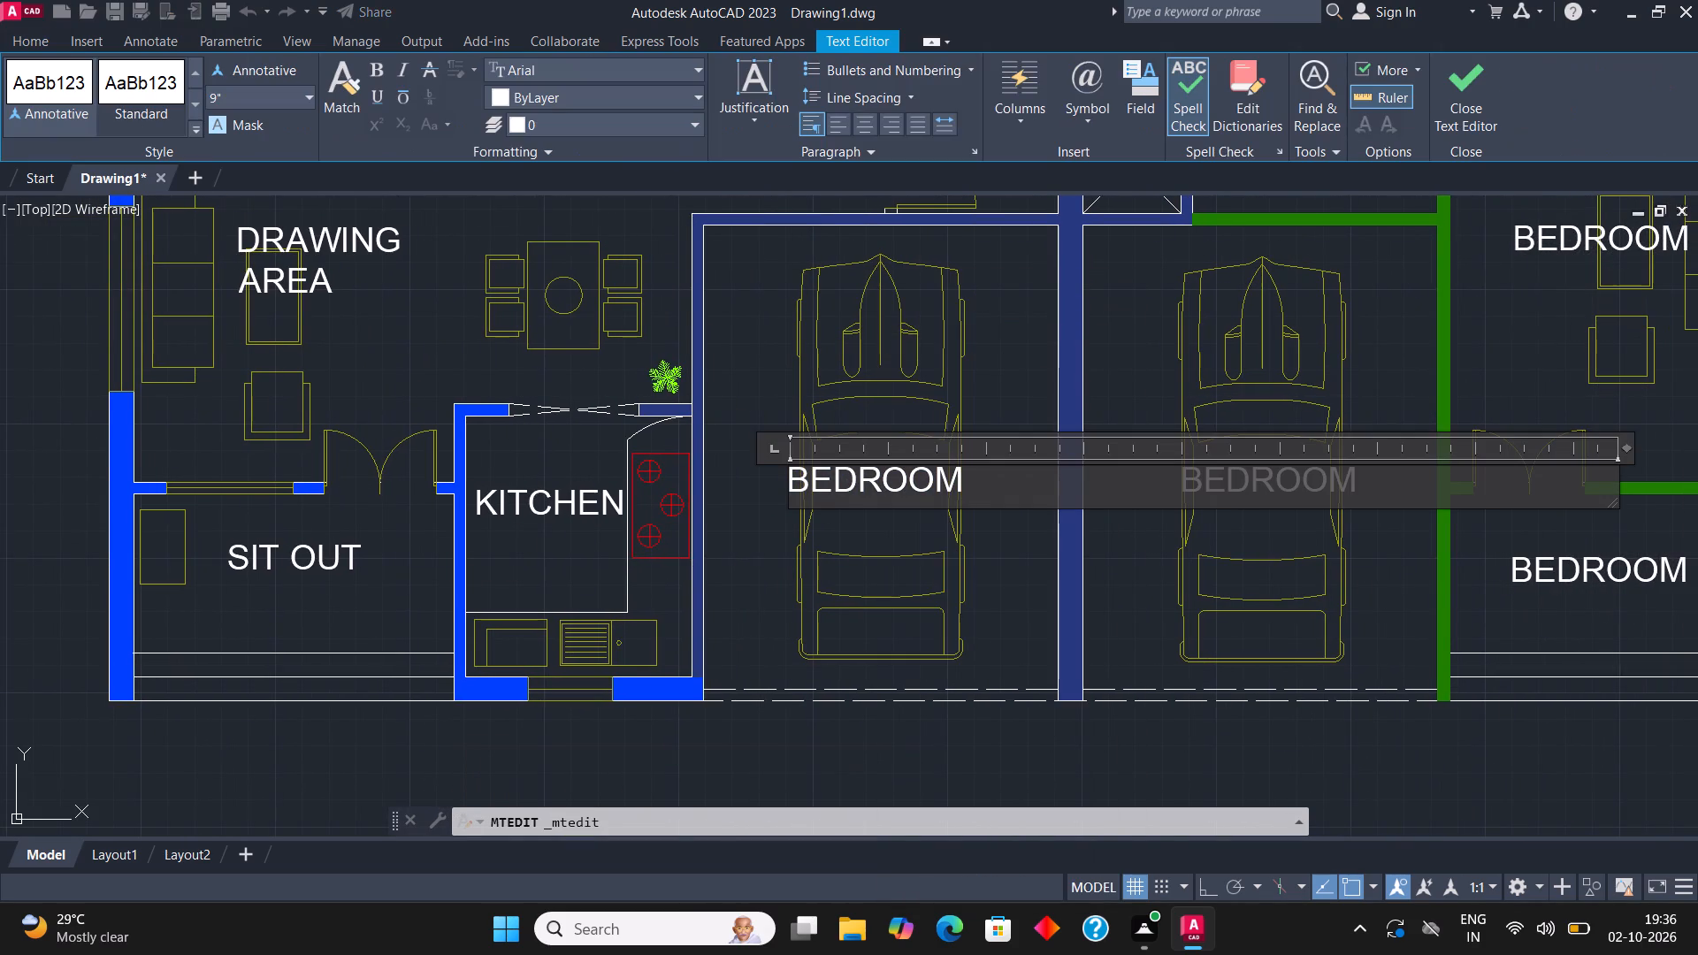
{"action": "key", "text": "BackSpace"}
{"action": "key", "text": "BackSpace"}
{"action": "key", "text": "BackSpace"}
{"action": "key", "text": "BackSpace"}
{"action": "key", "text": "BackSpace"}
{"action": "key", "text": "BackSpace"}
{"action": "key", "text": "BackSpace"}
{"action": "key", "text": "BackSpace"}
{"action": "key", "text": "BackSpace"}
{"action": "key", "text": "BackSpace"}
{"action": "key", "text": "BackSpace"}
{"action": "key", "text": "BackSpace"}
{"action": "key", "text": "BackSpace"}
{"action": "key", "text": "BackSpace"}
{"action": "key", "text": "BackSpace"}
{"action": "key", "text": "BackSpace"}
{"action": "key", "text": "BackSpace"}
{"action": "key", "text": "BackSpace"}
{"action": "key", "text": "BackSpace"}
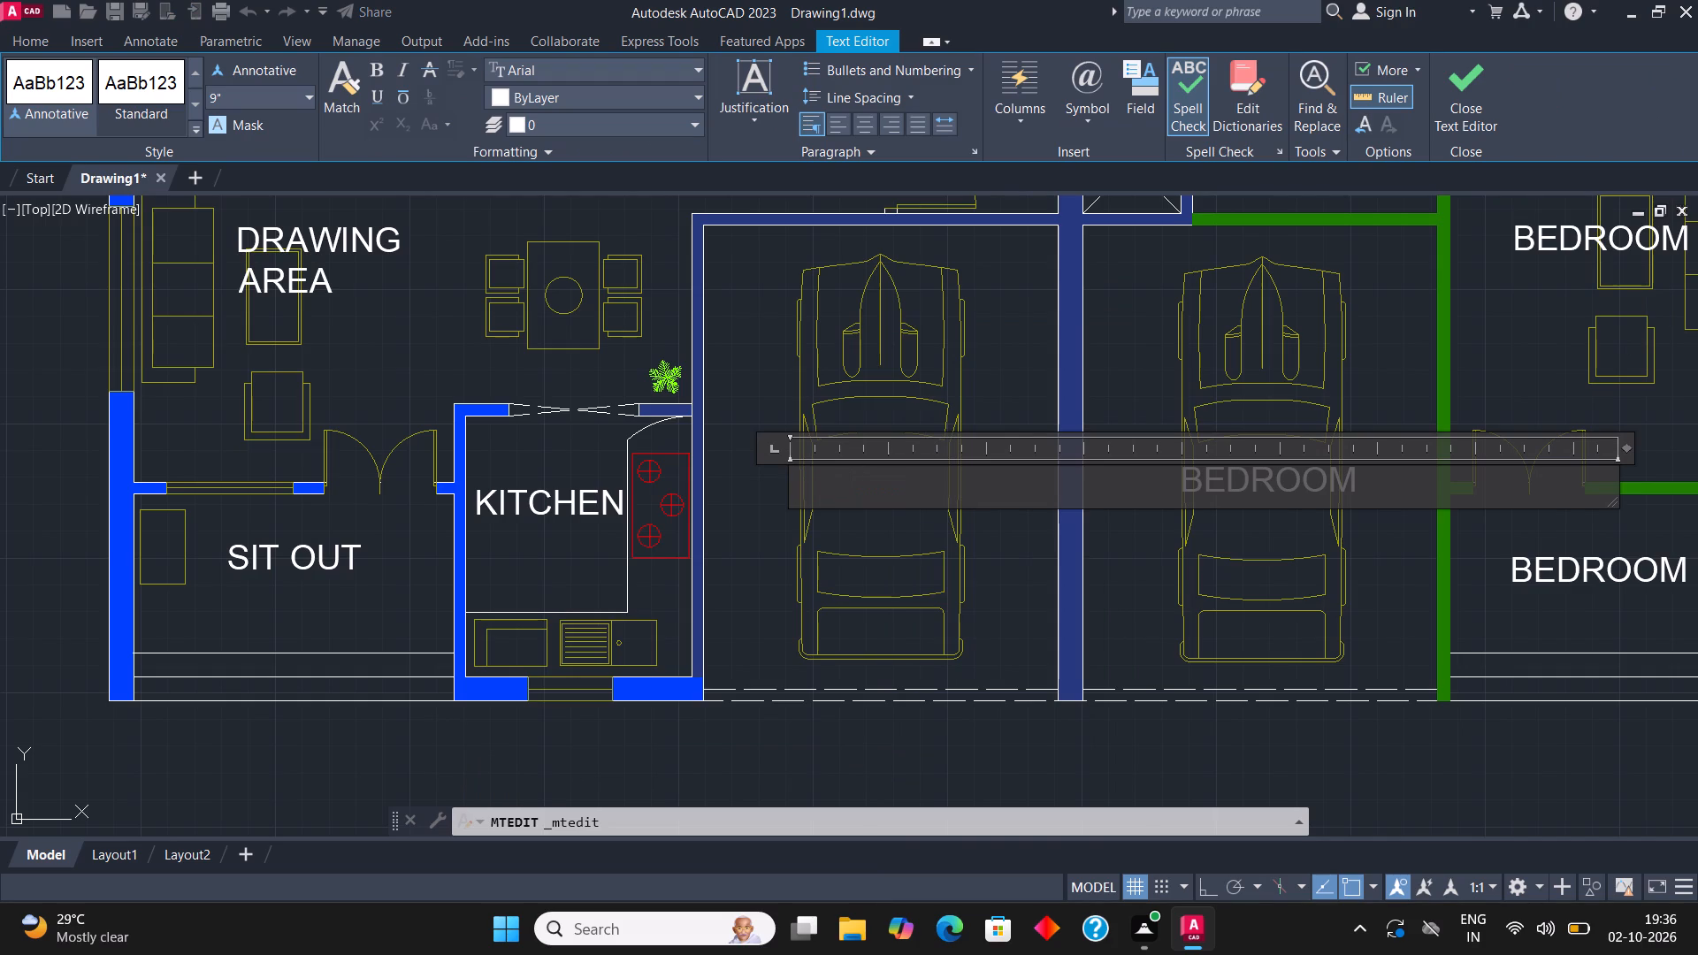
{"action": "type", "text": "GARAGE"}
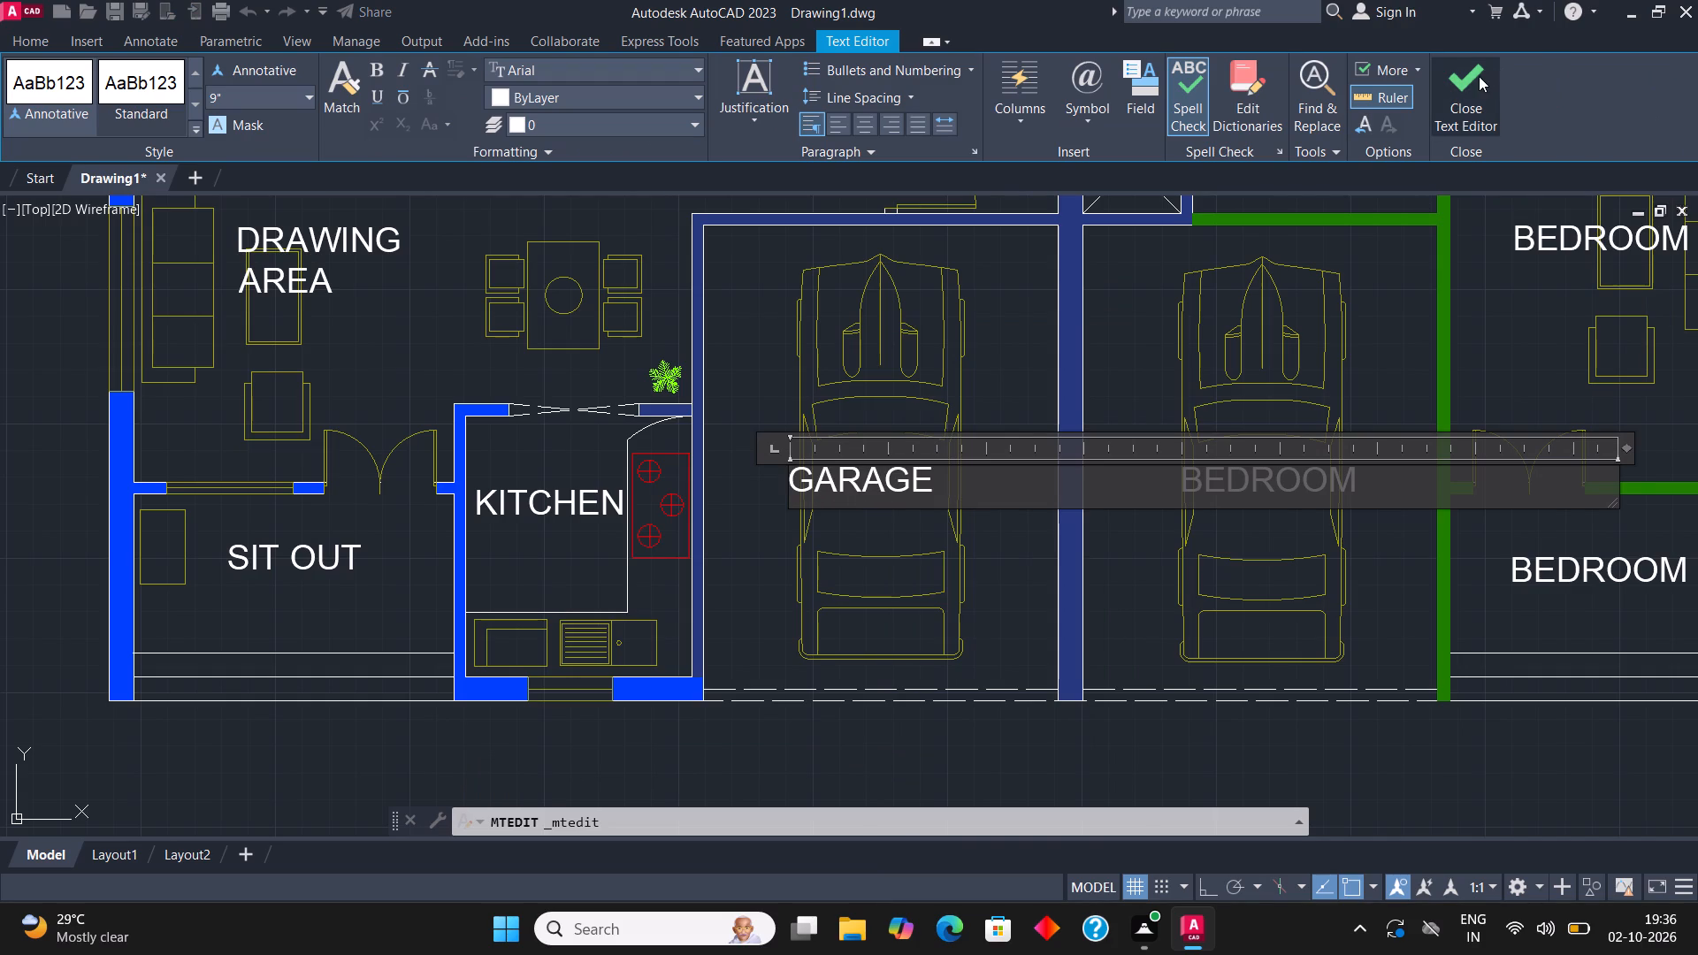
{"action": "left_click", "coordinate": [1479, 78]}
Delete the BEDROOM label over the right unit's car.
{"action": "middle_click_drag", "start_coordinate": [1442, 355], "coordinate": [1164, 401]}
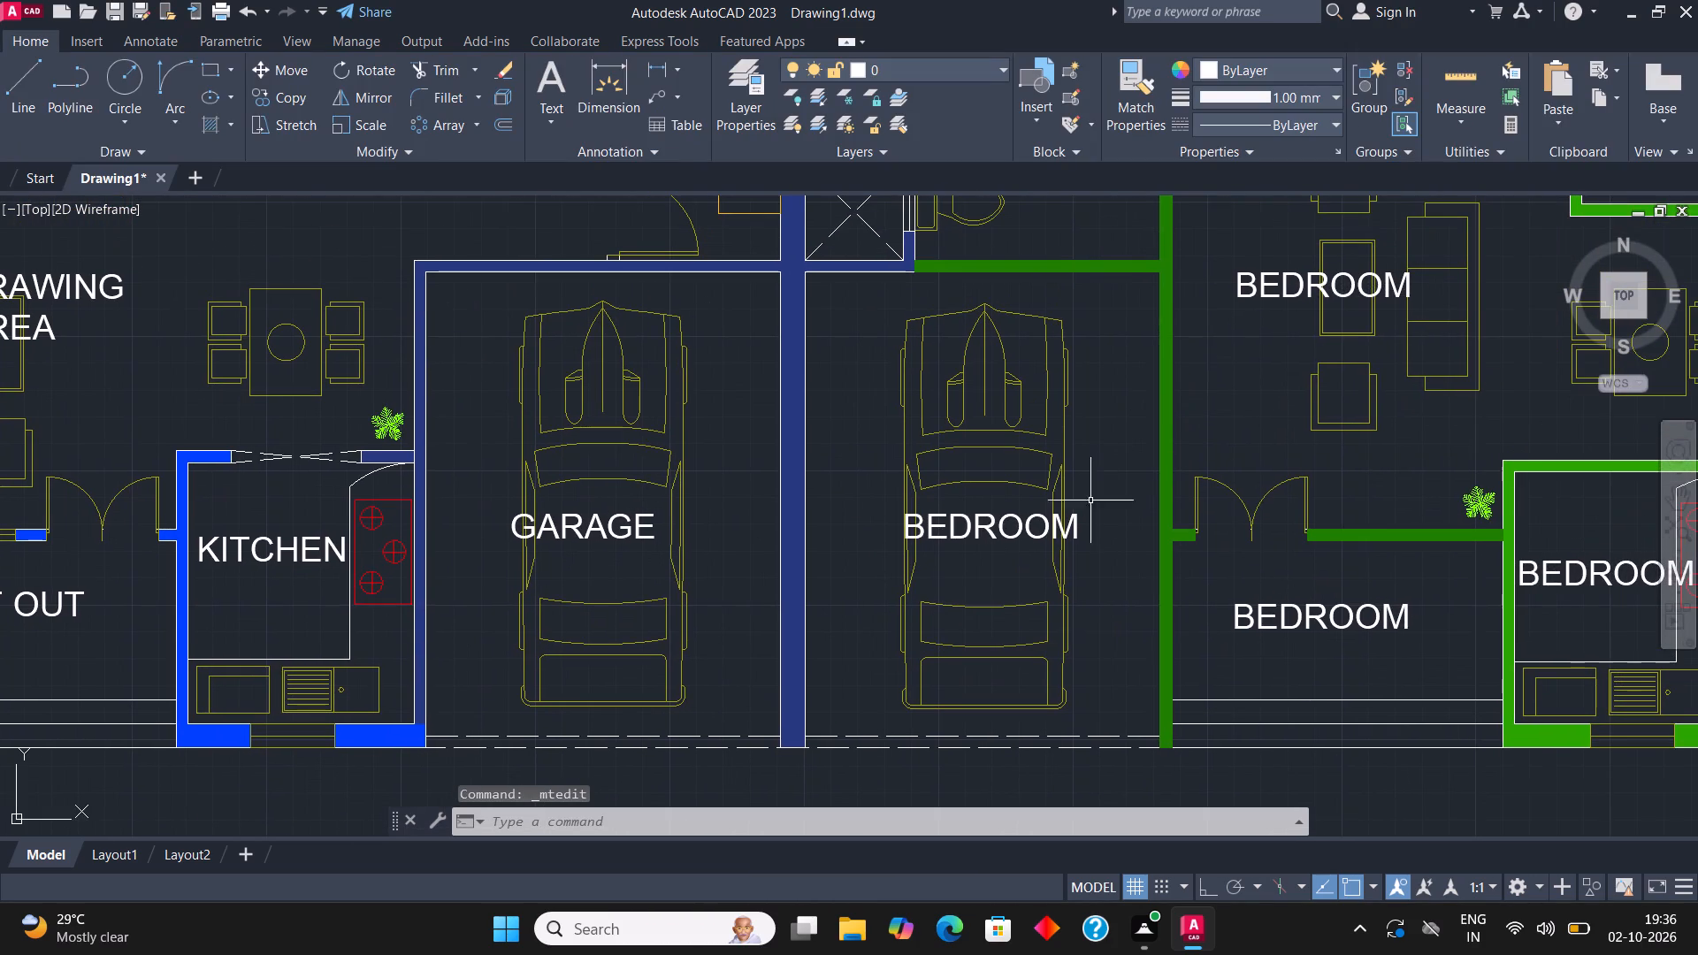
{"action": "left_click", "coordinate": [1001, 520]}
{"action": "key", "text": "Delete"}
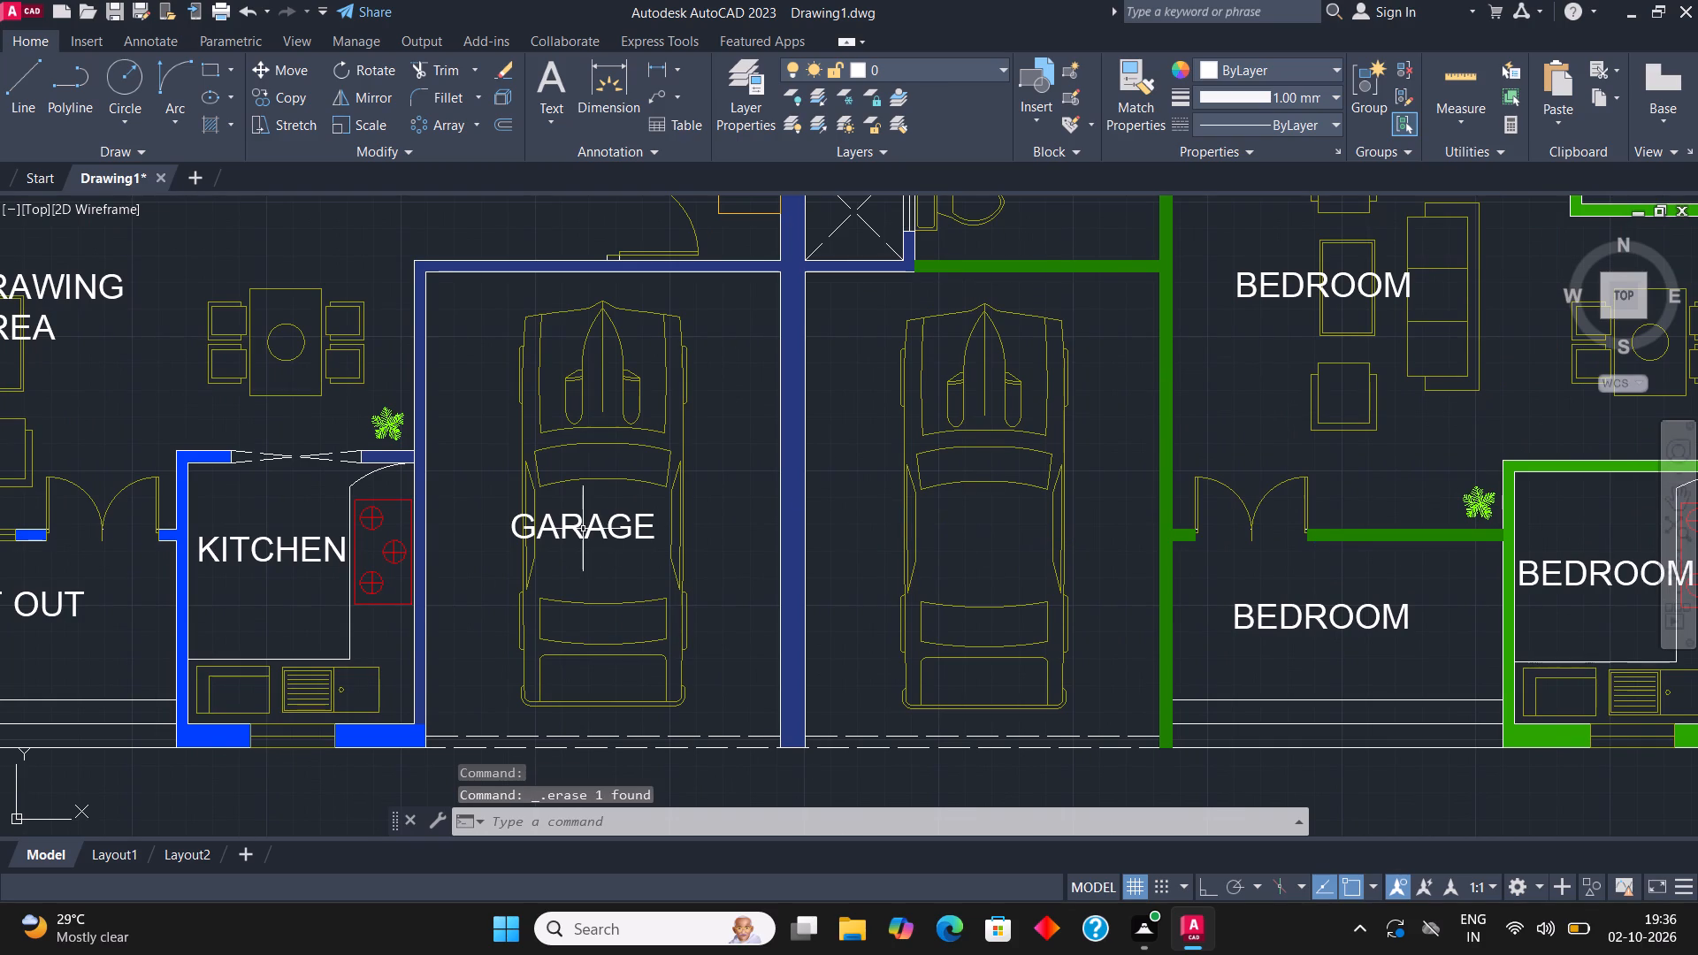
Copy the GARAGE label from the left unit onto the car in the right unit's garage.
{"action": "left_click", "coordinate": [583, 529]}
{"action": "left_click", "coordinate": [296, 90]}
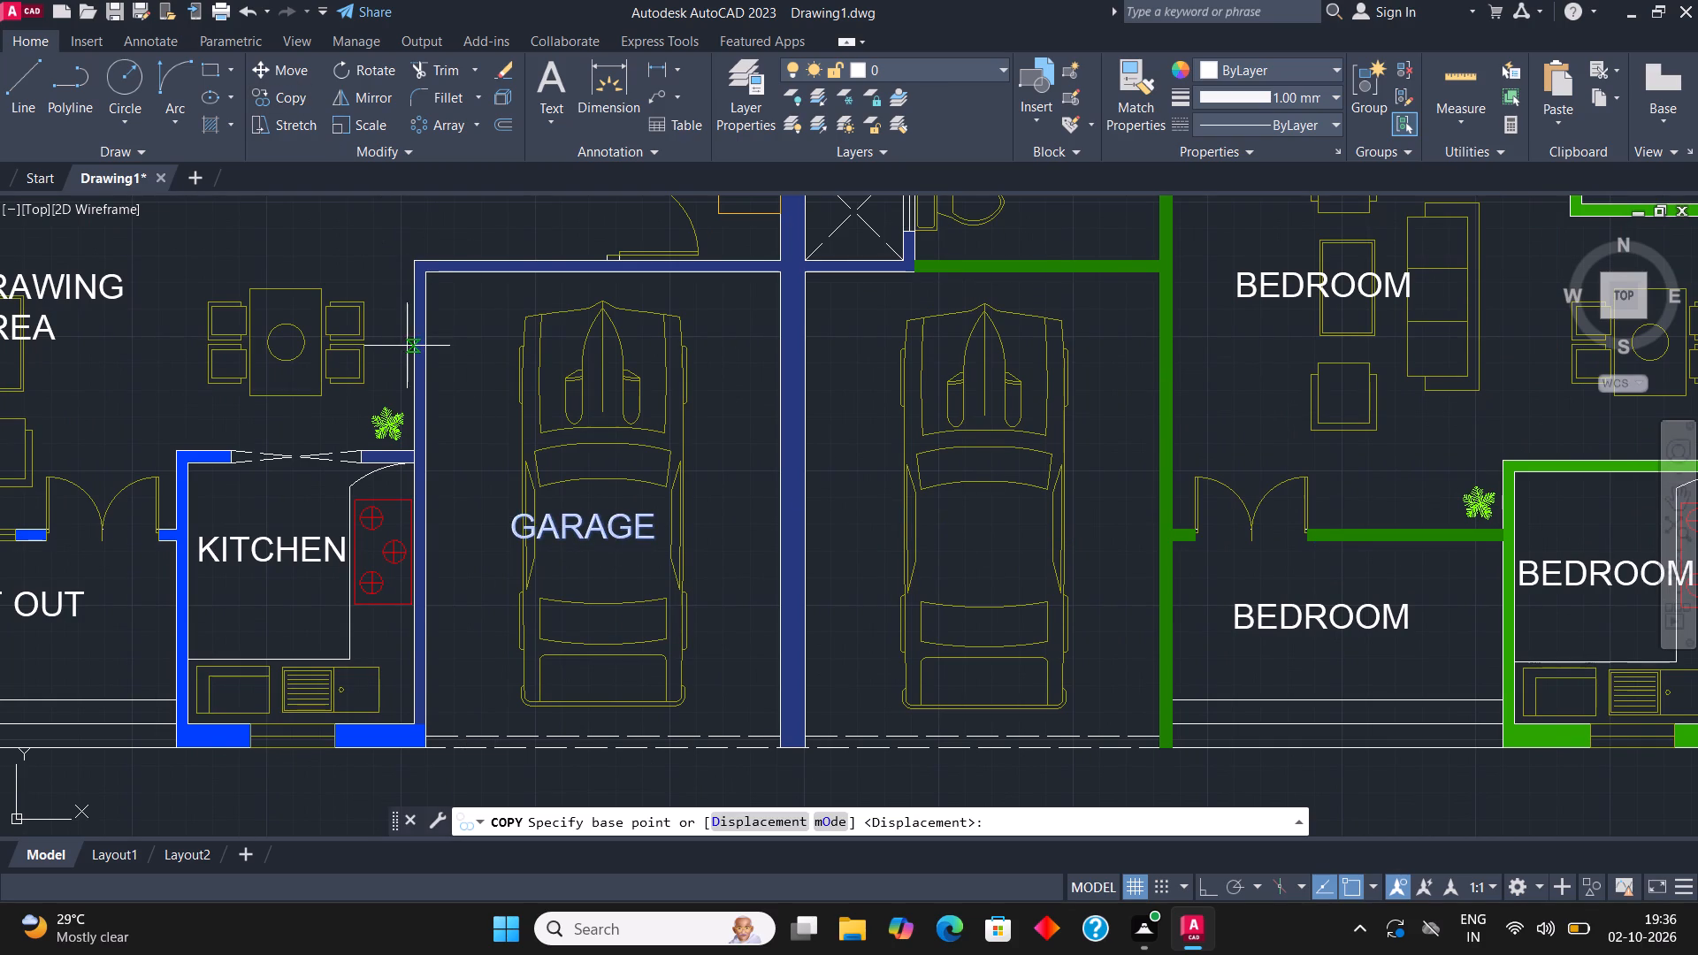
{"action": "left_click", "coordinate": [573, 540]}
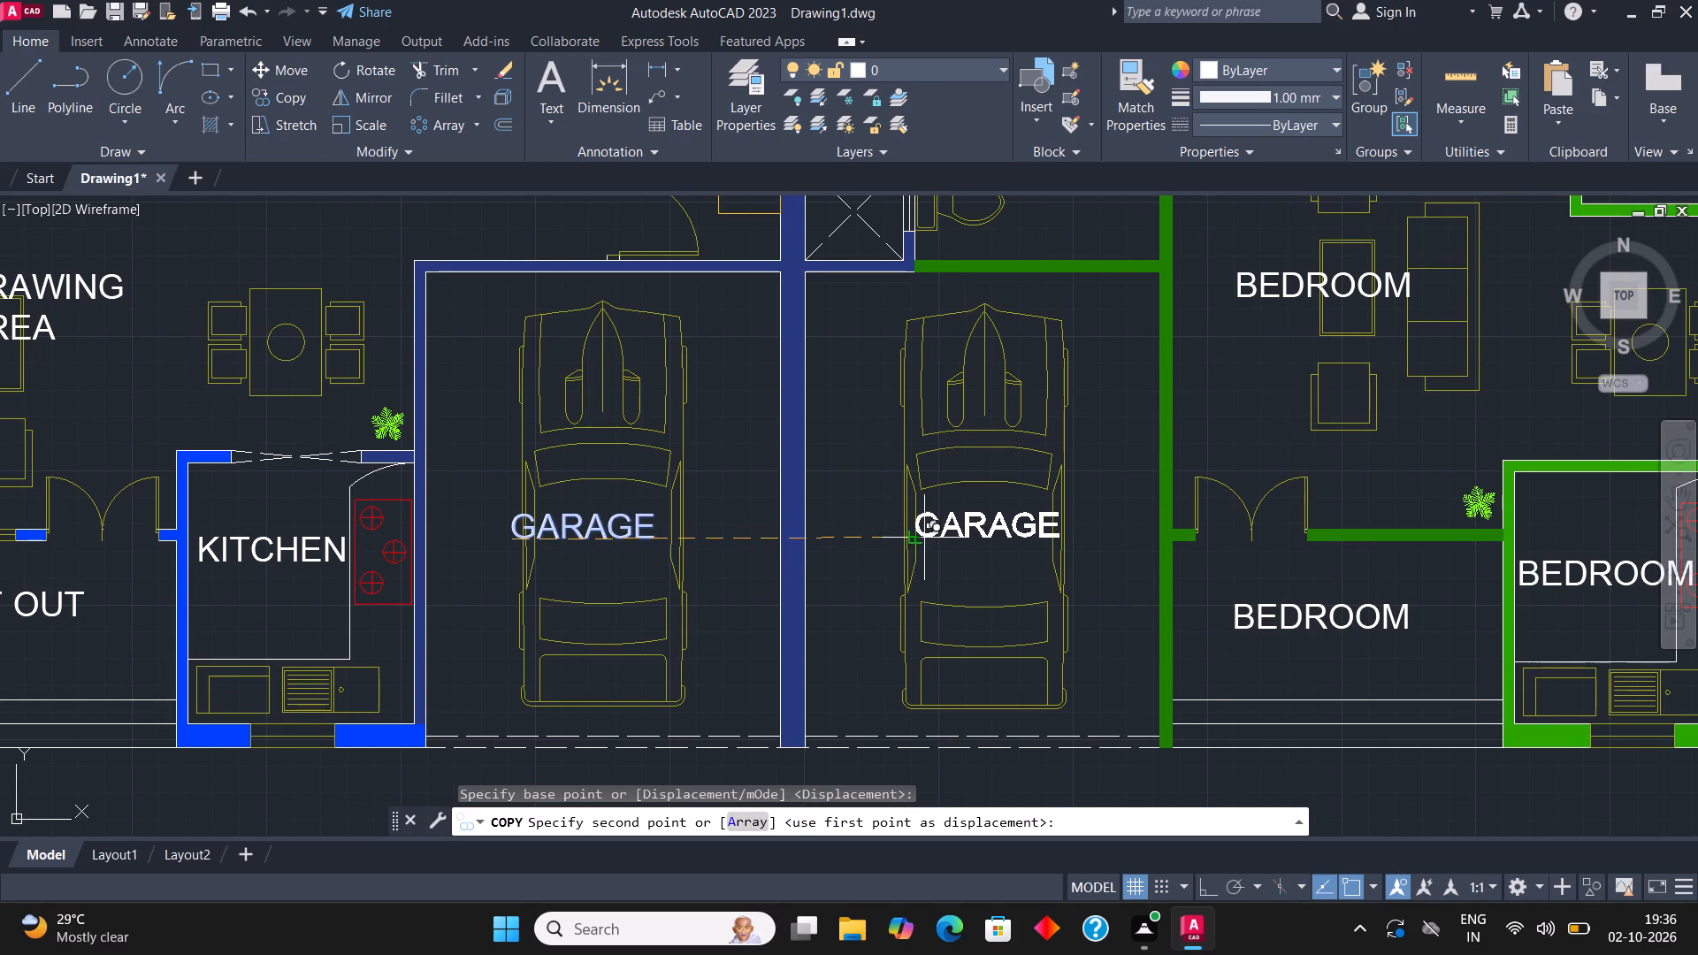
{"action": "left_click", "coordinate": [922, 537]}
{"action": "scroll", "coordinate": [722, 482], "scroll_direction": "down", "scroll_amount": 2}
{"action": "key", "text": "Escape"}
{"action": "key", "text": "Escape"}
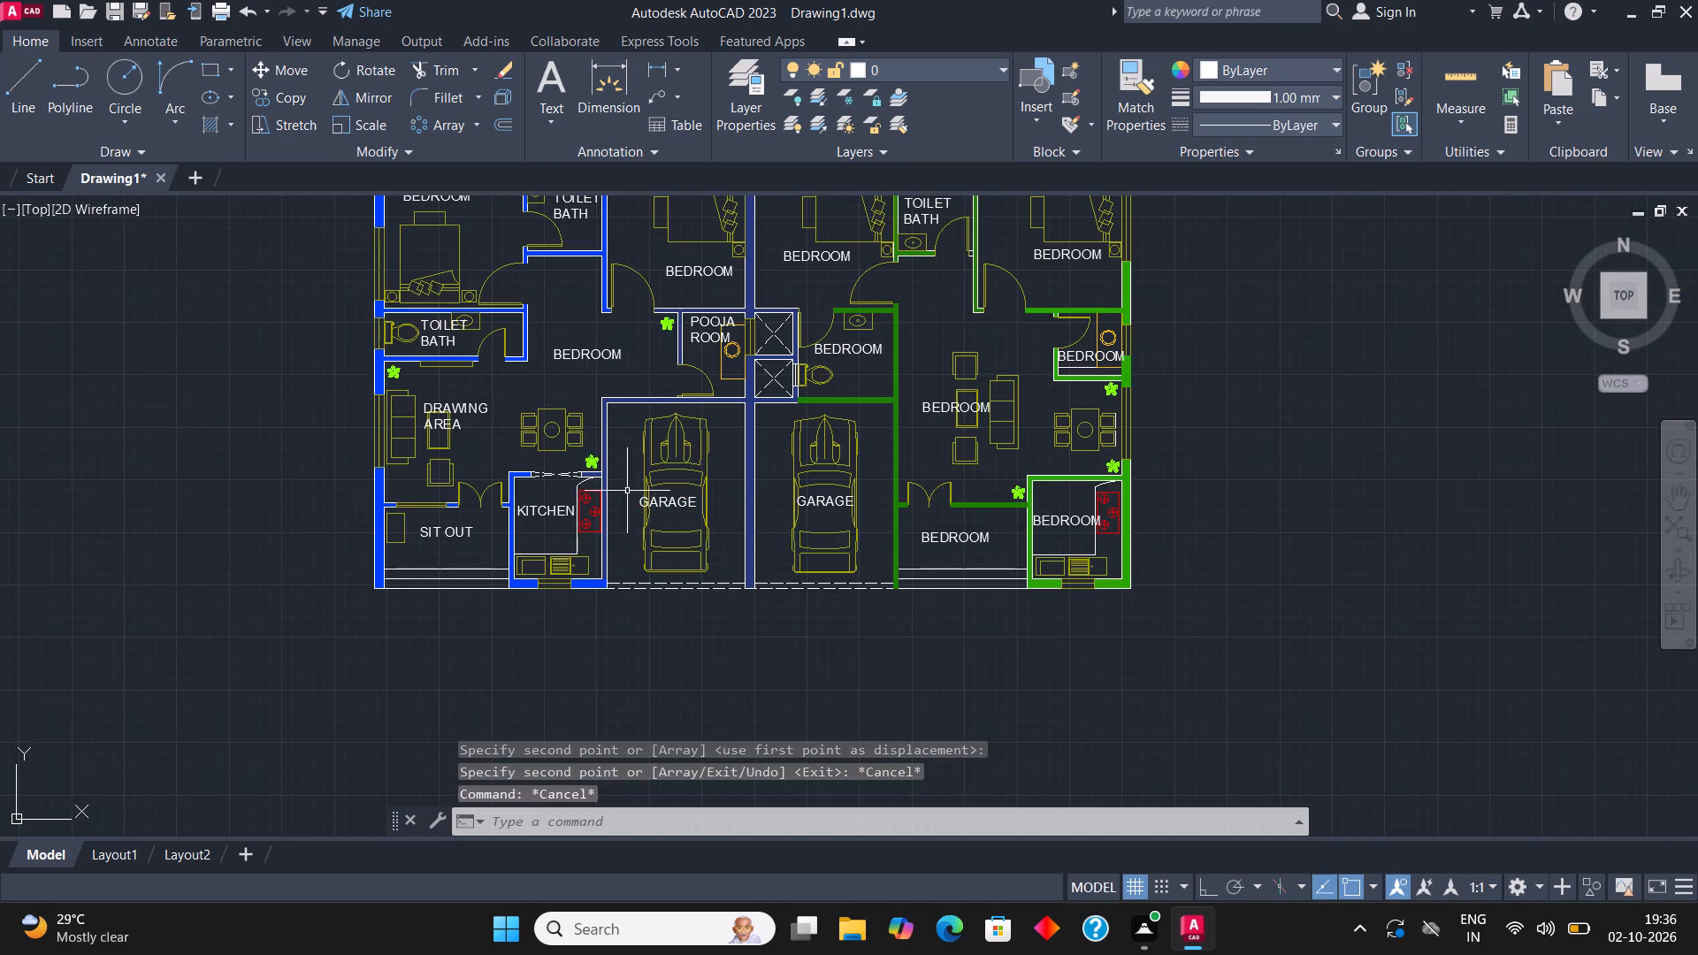
Delete the BEDROOM label from the right unit's front space outside the double doors.
{"action": "middle_click_drag", "start_coordinate": [1017, 538], "coordinate": [944, 538]}
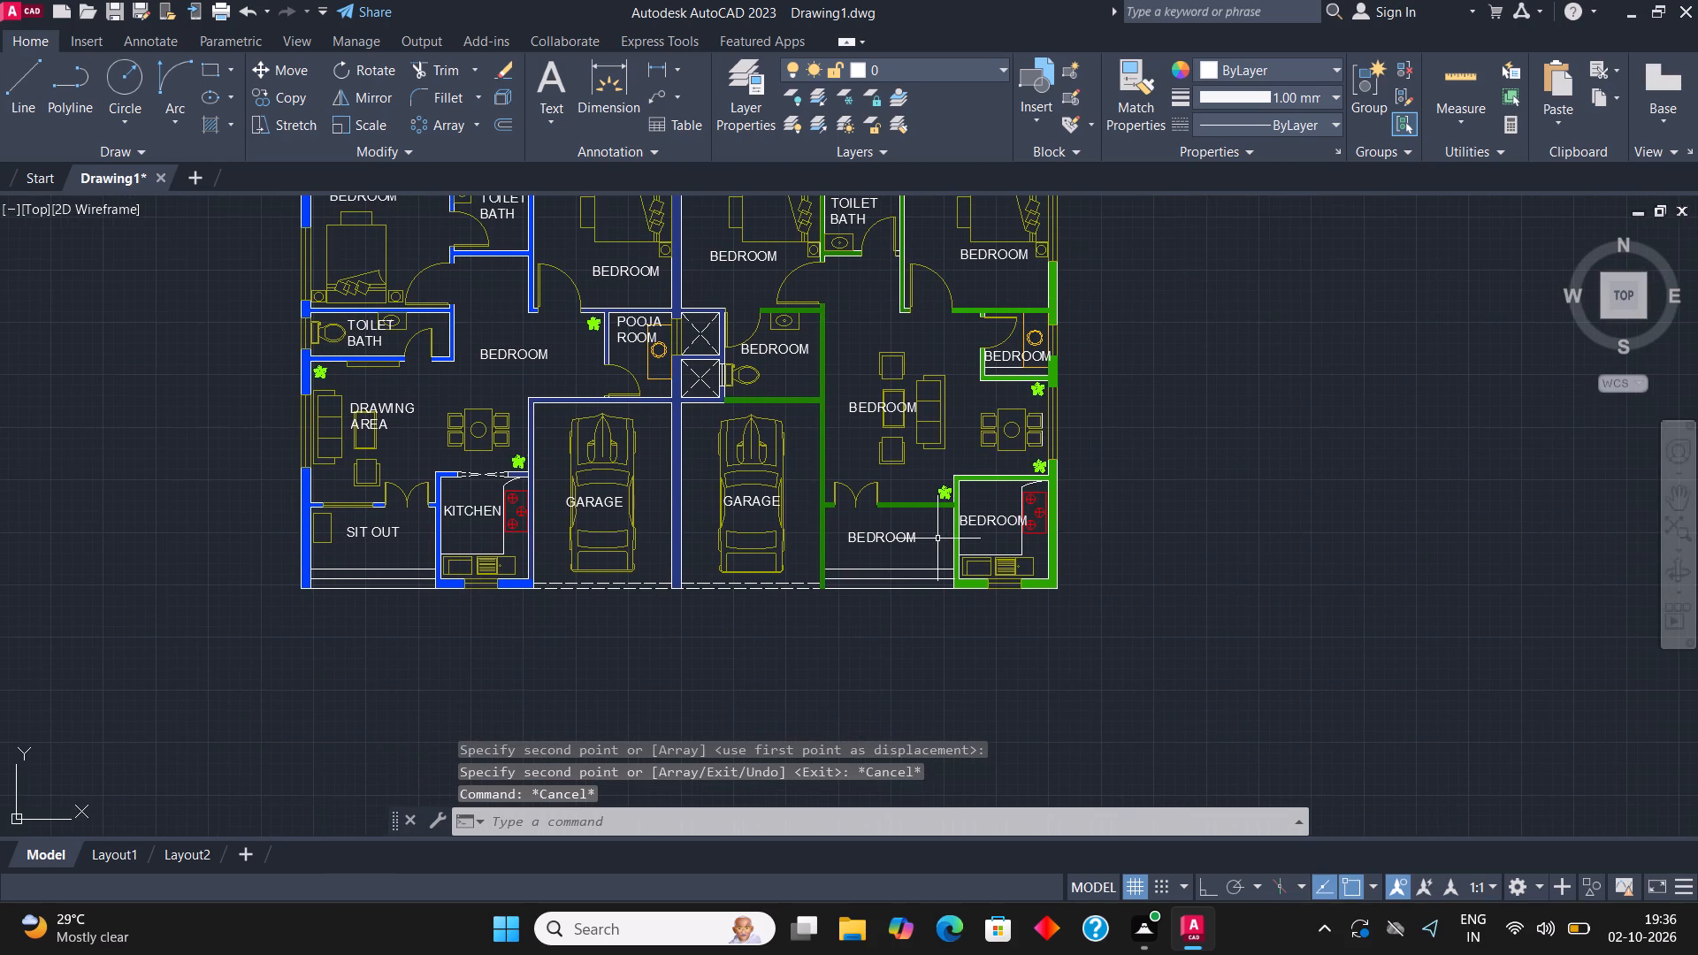
{"action": "scroll", "coordinate": [871, 546], "scroll_direction": "up", "scroll_amount": 1}
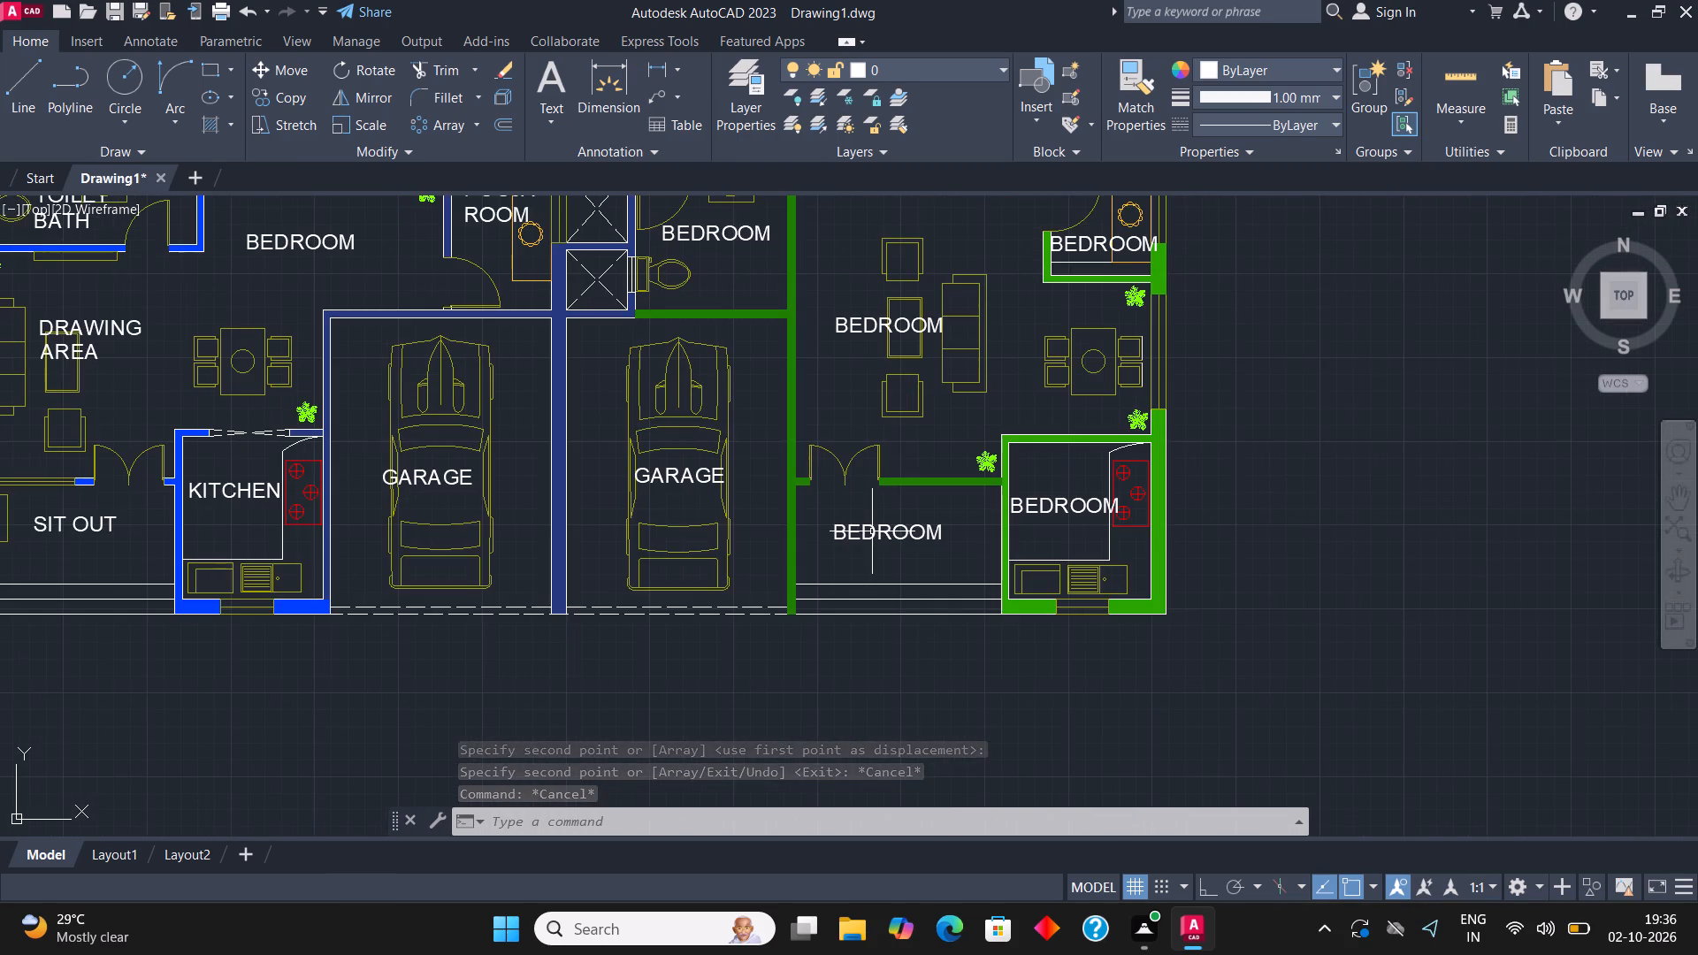
{"action": "left_click", "coordinate": [873, 531]}
{"action": "key", "text": "Delete"}
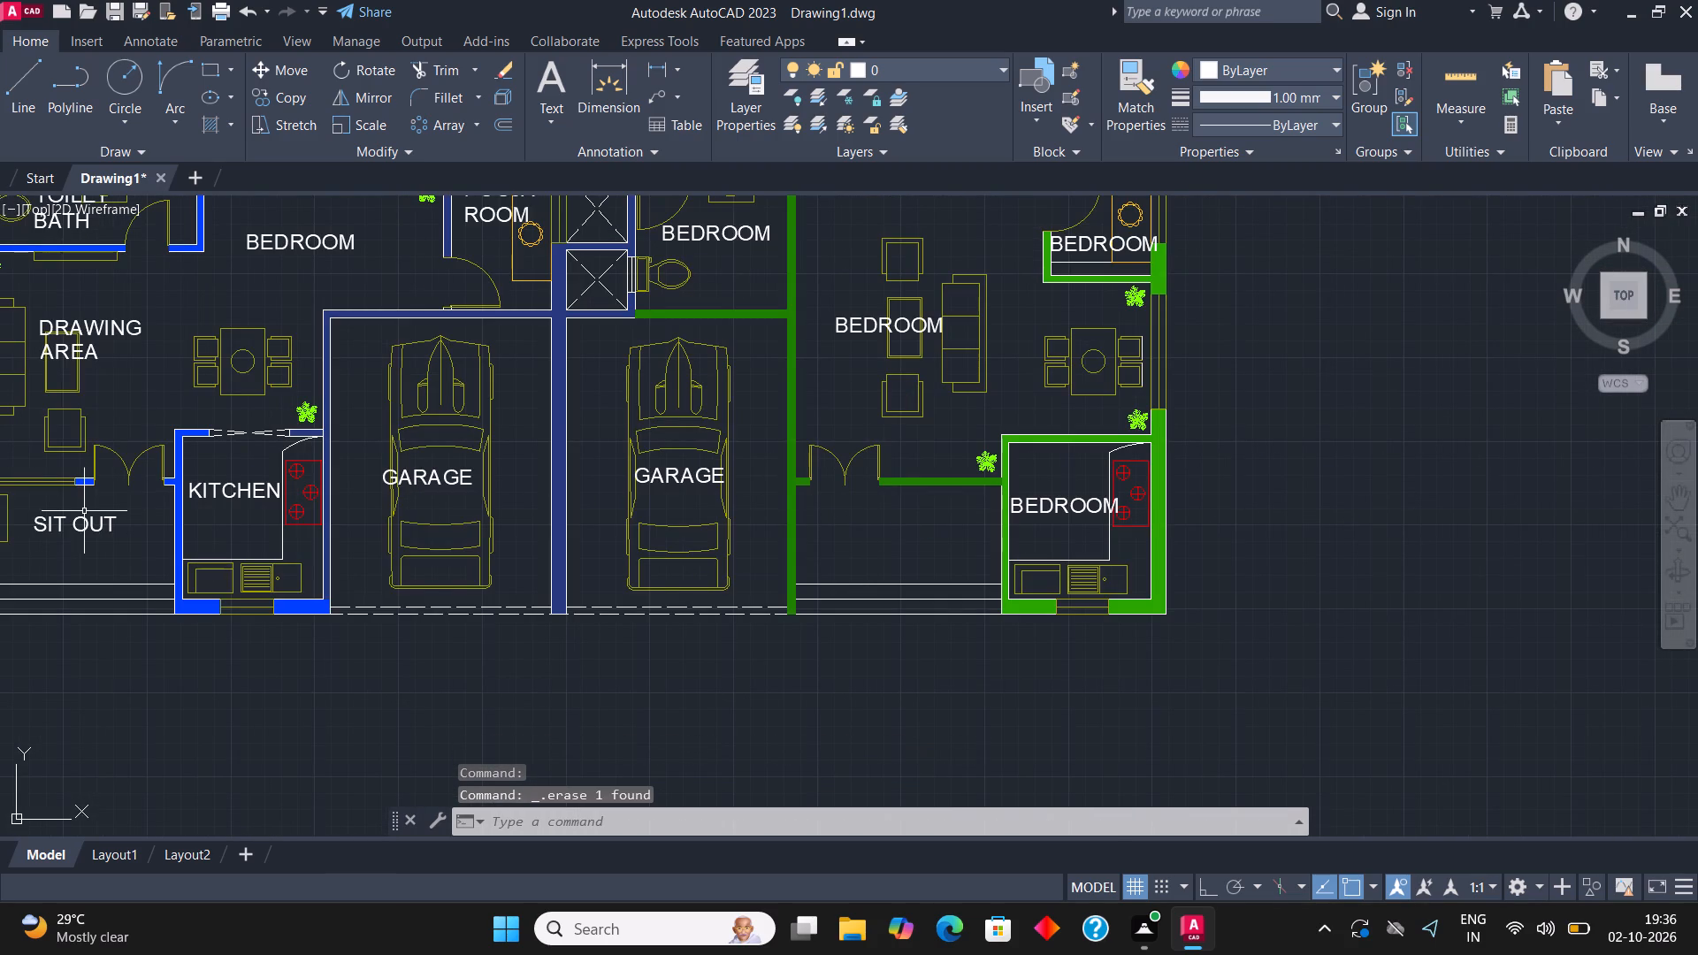
Copy the SIT OUT label from the left unit into the right unit's front space outside the double doors.
{"action": "left_click", "coordinate": [88, 518]}
{"action": "left_click", "coordinate": [274, 103]}
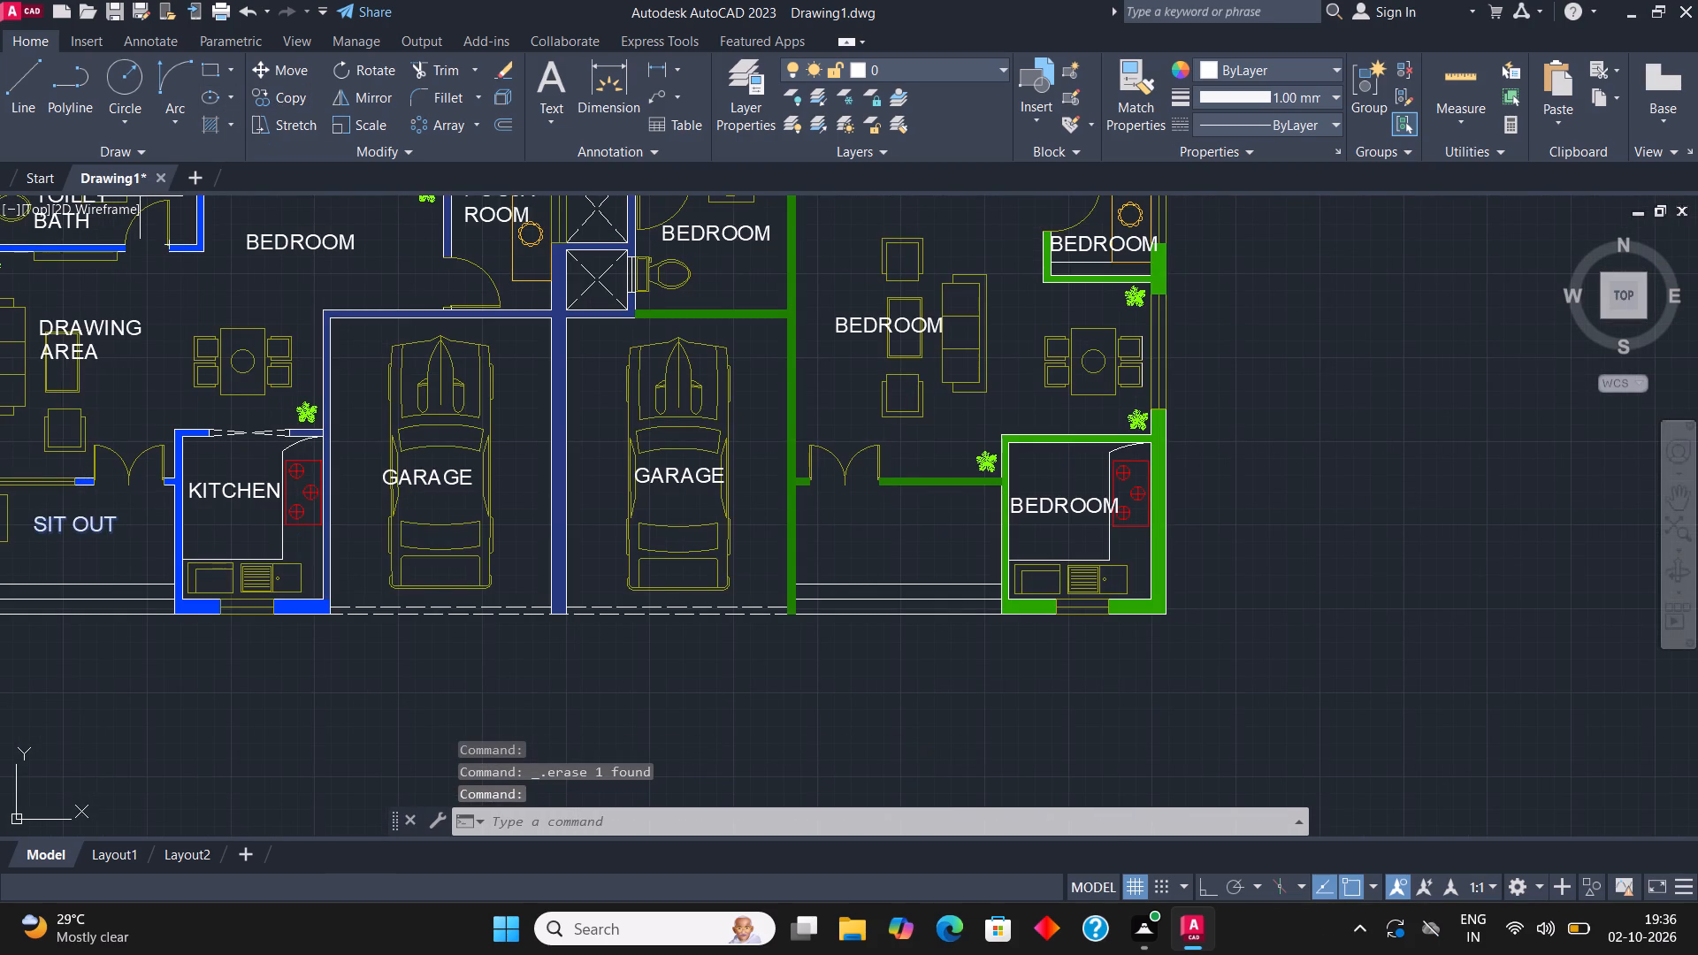
{"action": "left_click", "coordinate": [51, 526]}
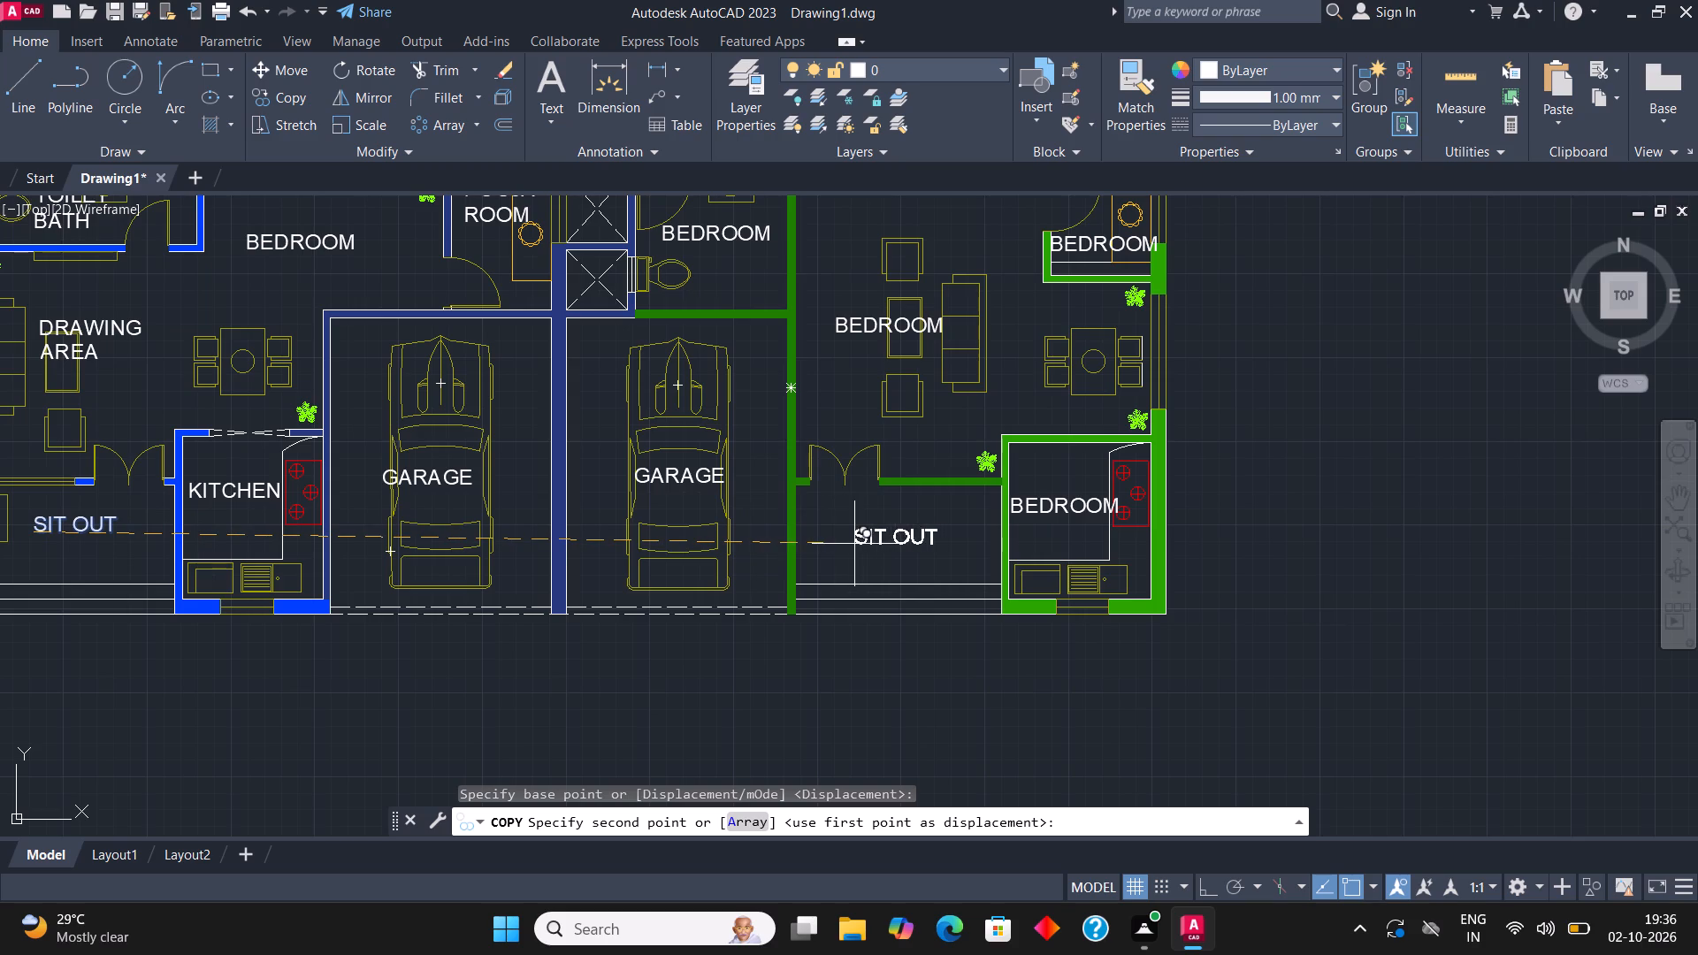
{"action": "left_click", "coordinate": [853, 544]}
{"action": "key", "text": "Escape"}
Replace the BEDROOM label in the right unit's kitchen with a copy of the left unit's KITCHEN label.
{"action": "middle_click_drag", "start_coordinate": [1186, 513], "coordinate": [1167, 512]}
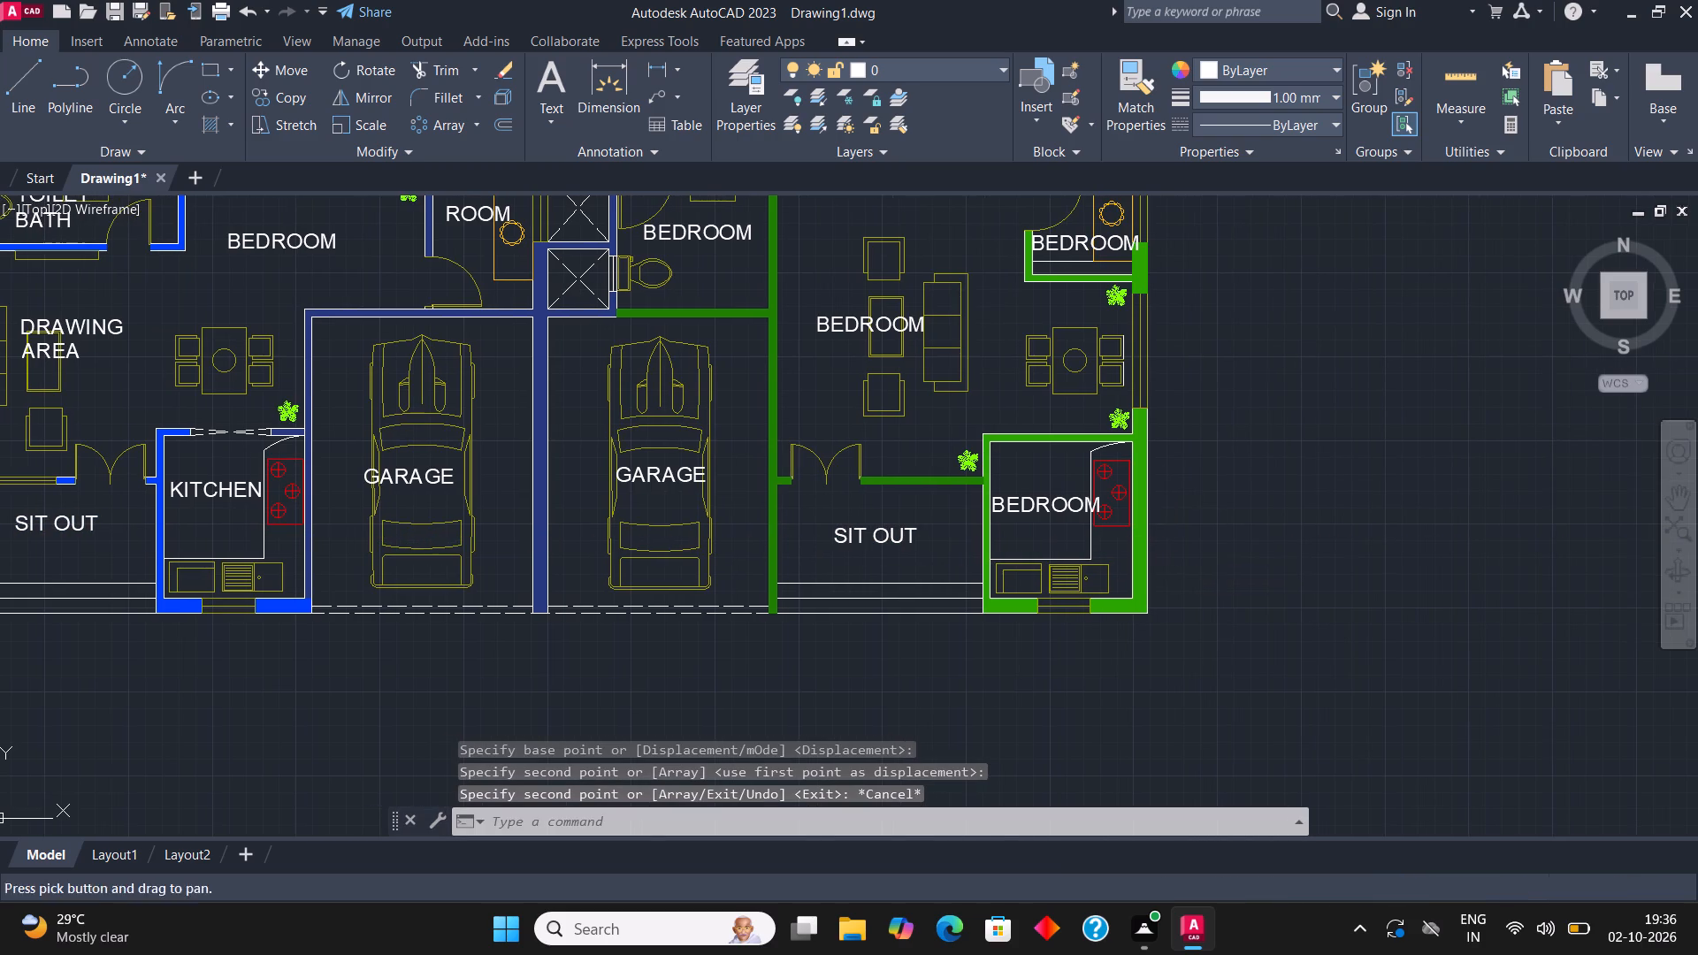
{"action": "left_click", "coordinate": [1015, 505]}
{"action": "key", "text": "Delete"}
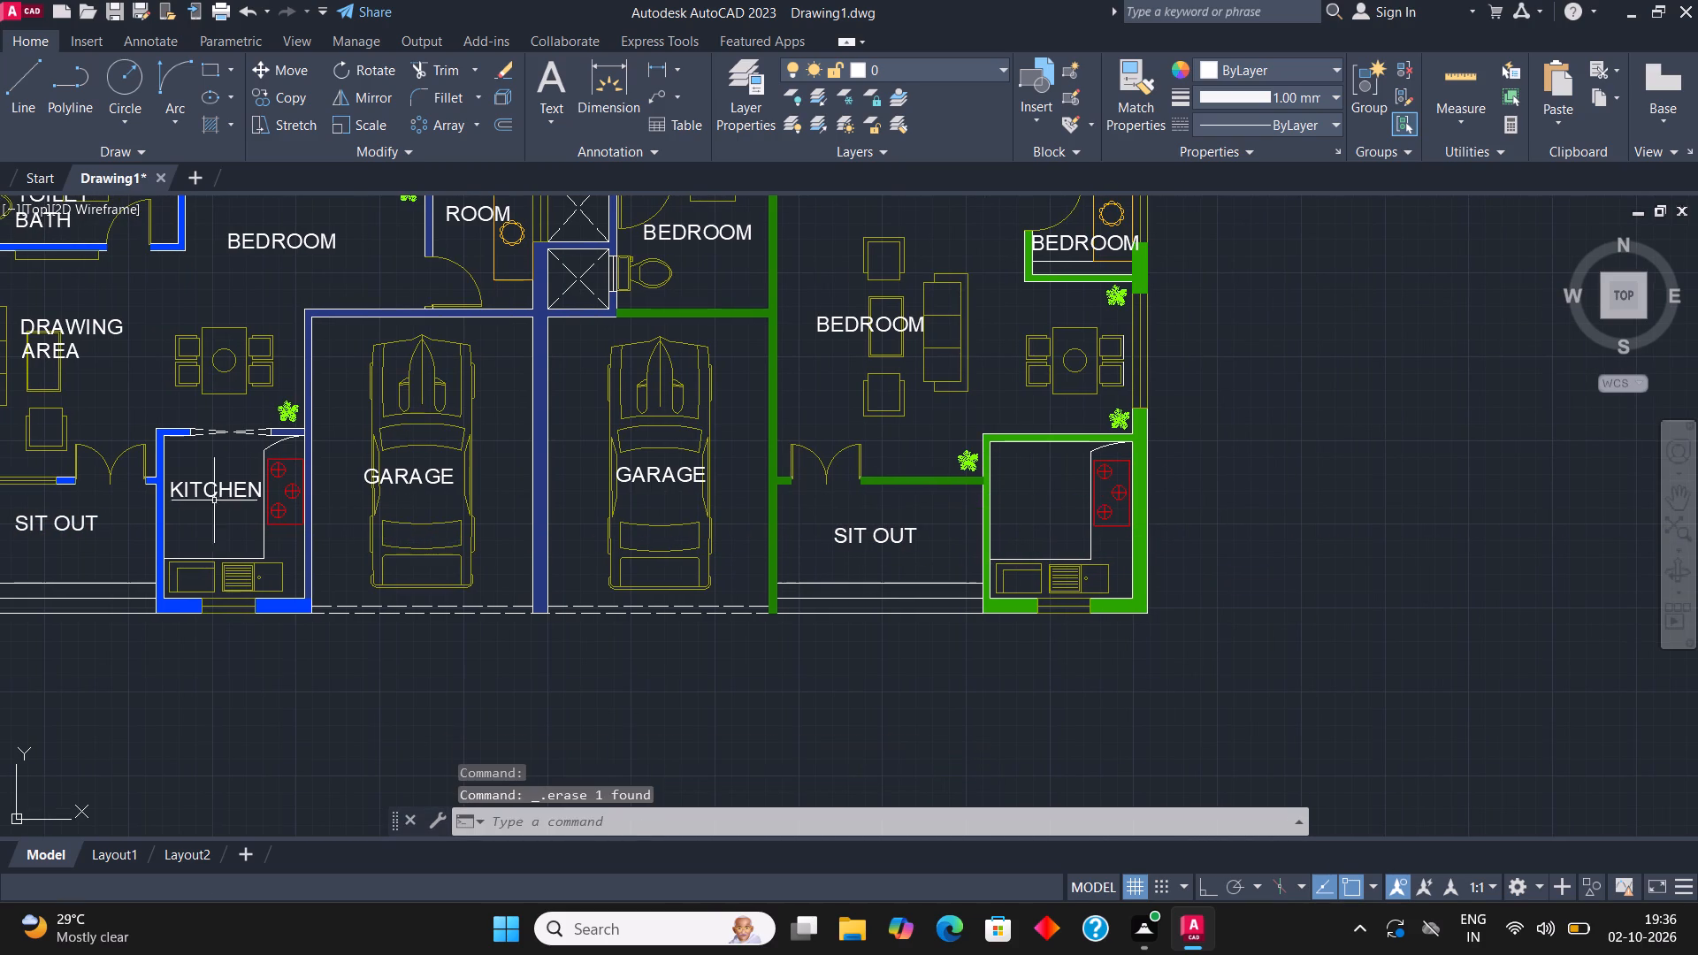
{"action": "left_click", "coordinate": [218, 480]}
{"action": "left_click", "coordinate": [263, 89]}
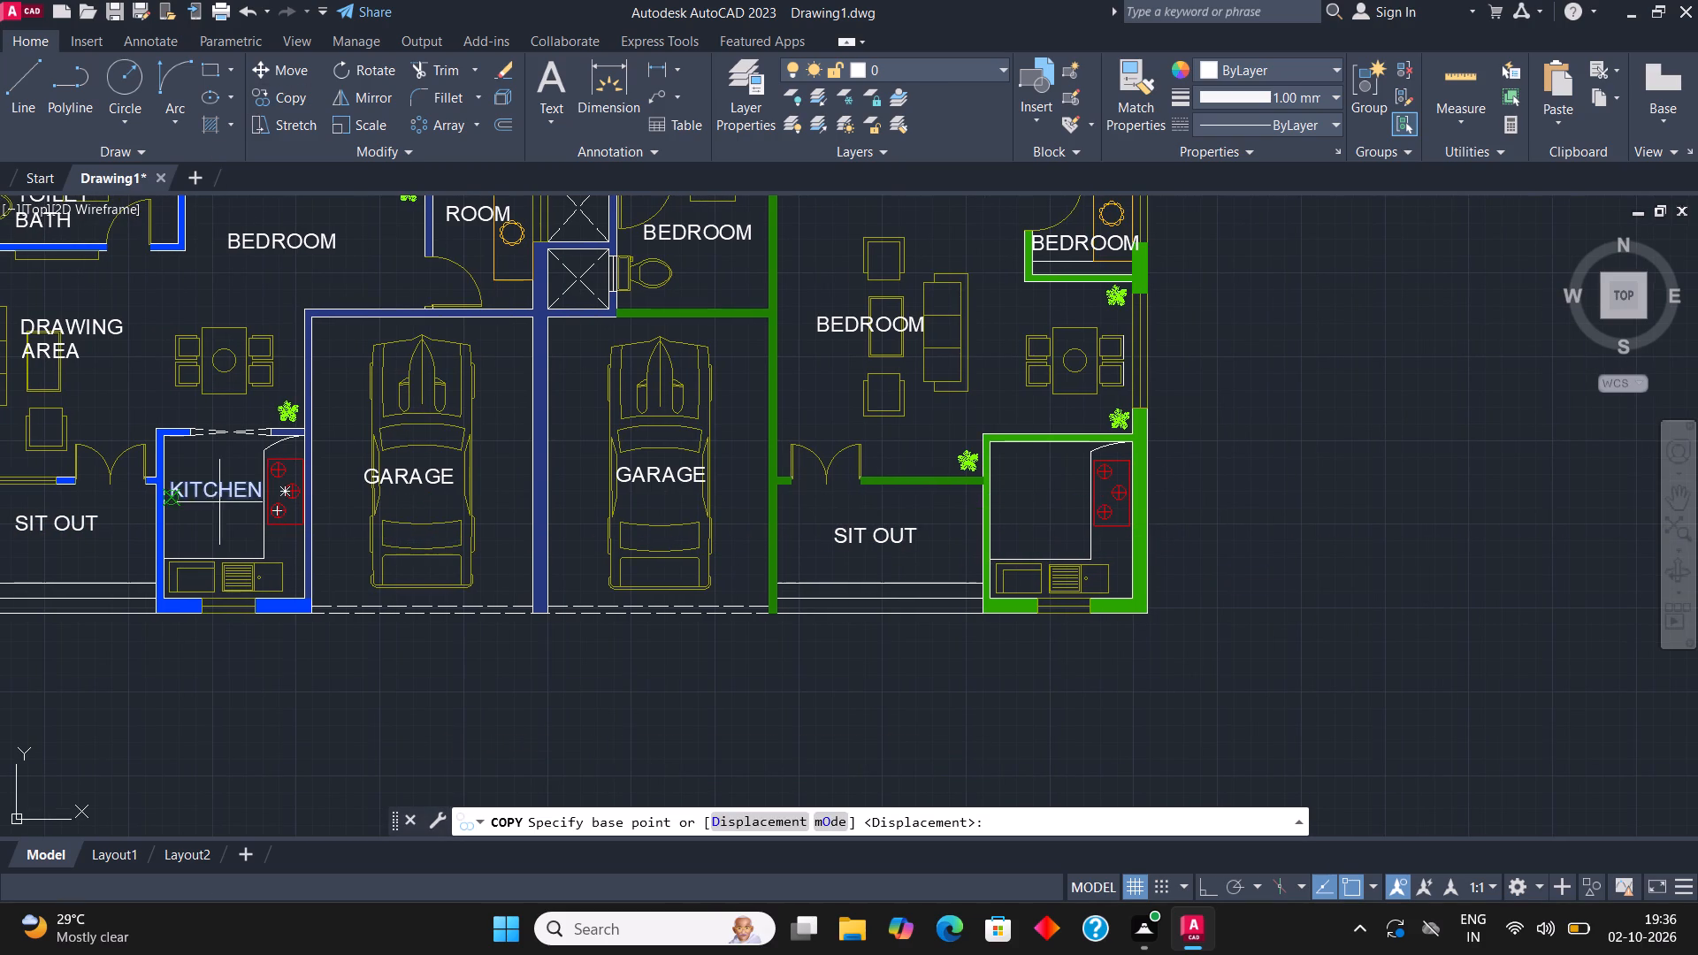
{"action": "left_click", "coordinate": [216, 500]}
{"action": "scroll", "coordinate": [1021, 508], "scroll_direction": "up", "scroll_amount": 2}
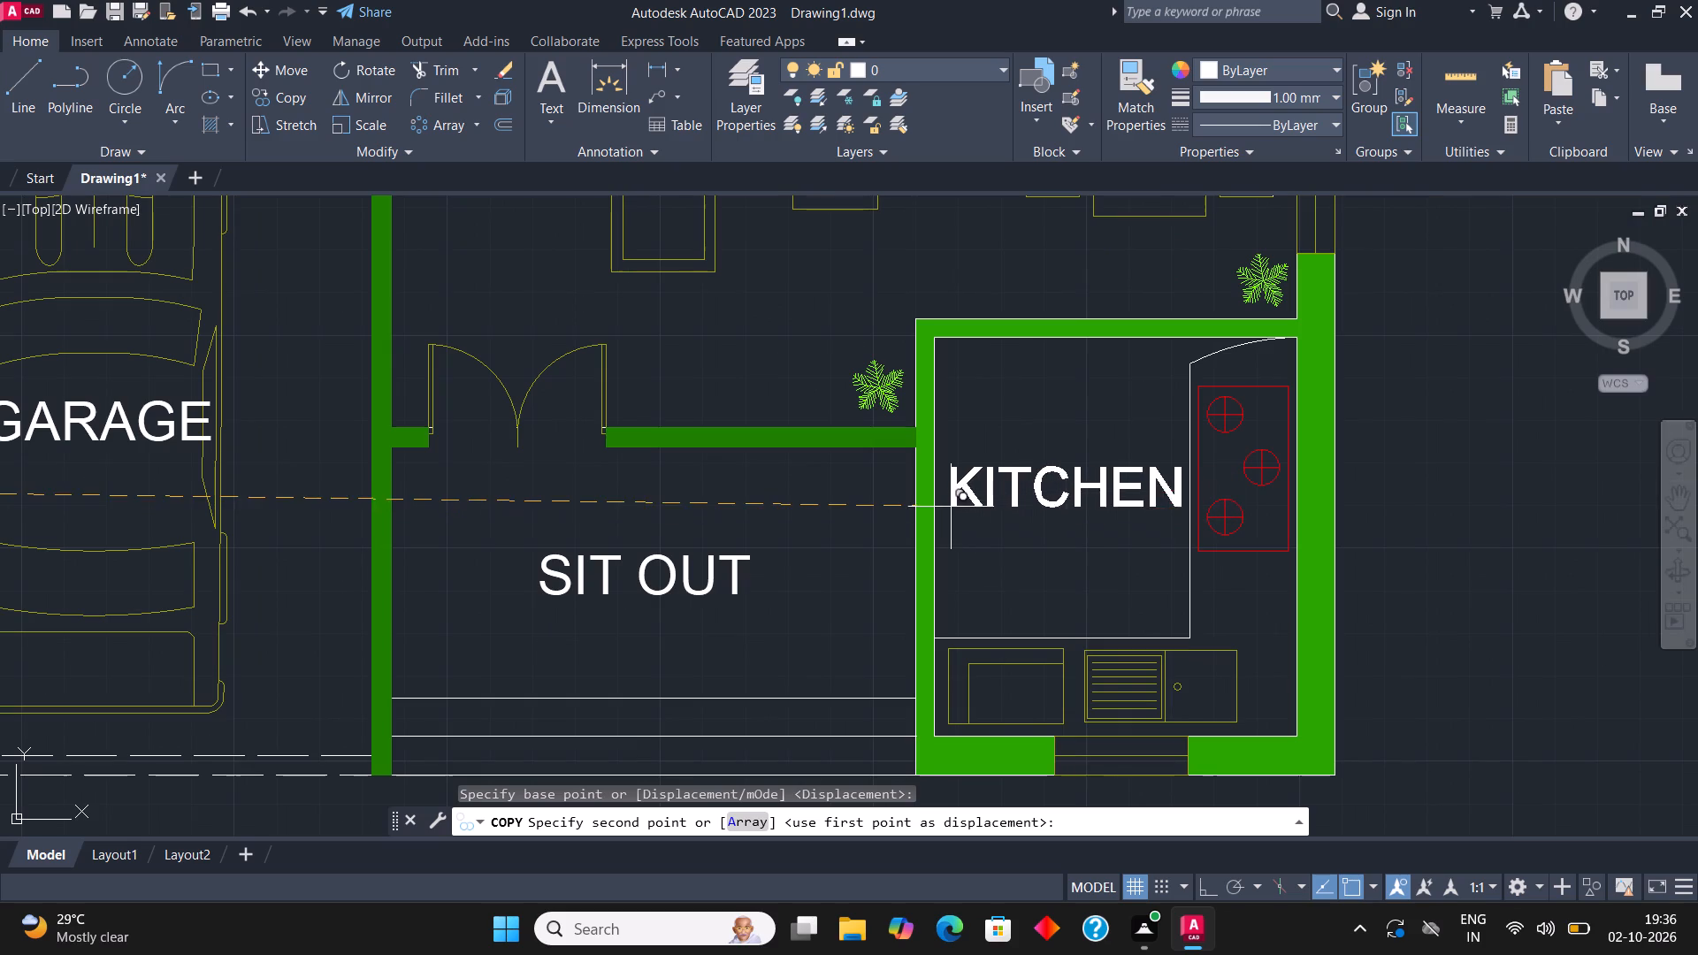
{"action": "left_click", "coordinate": [951, 507]}
{"action": "scroll", "coordinate": [881, 589], "scroll_direction": "down", "scroll_amount": 3}
{"action": "key", "text": "Escape"}
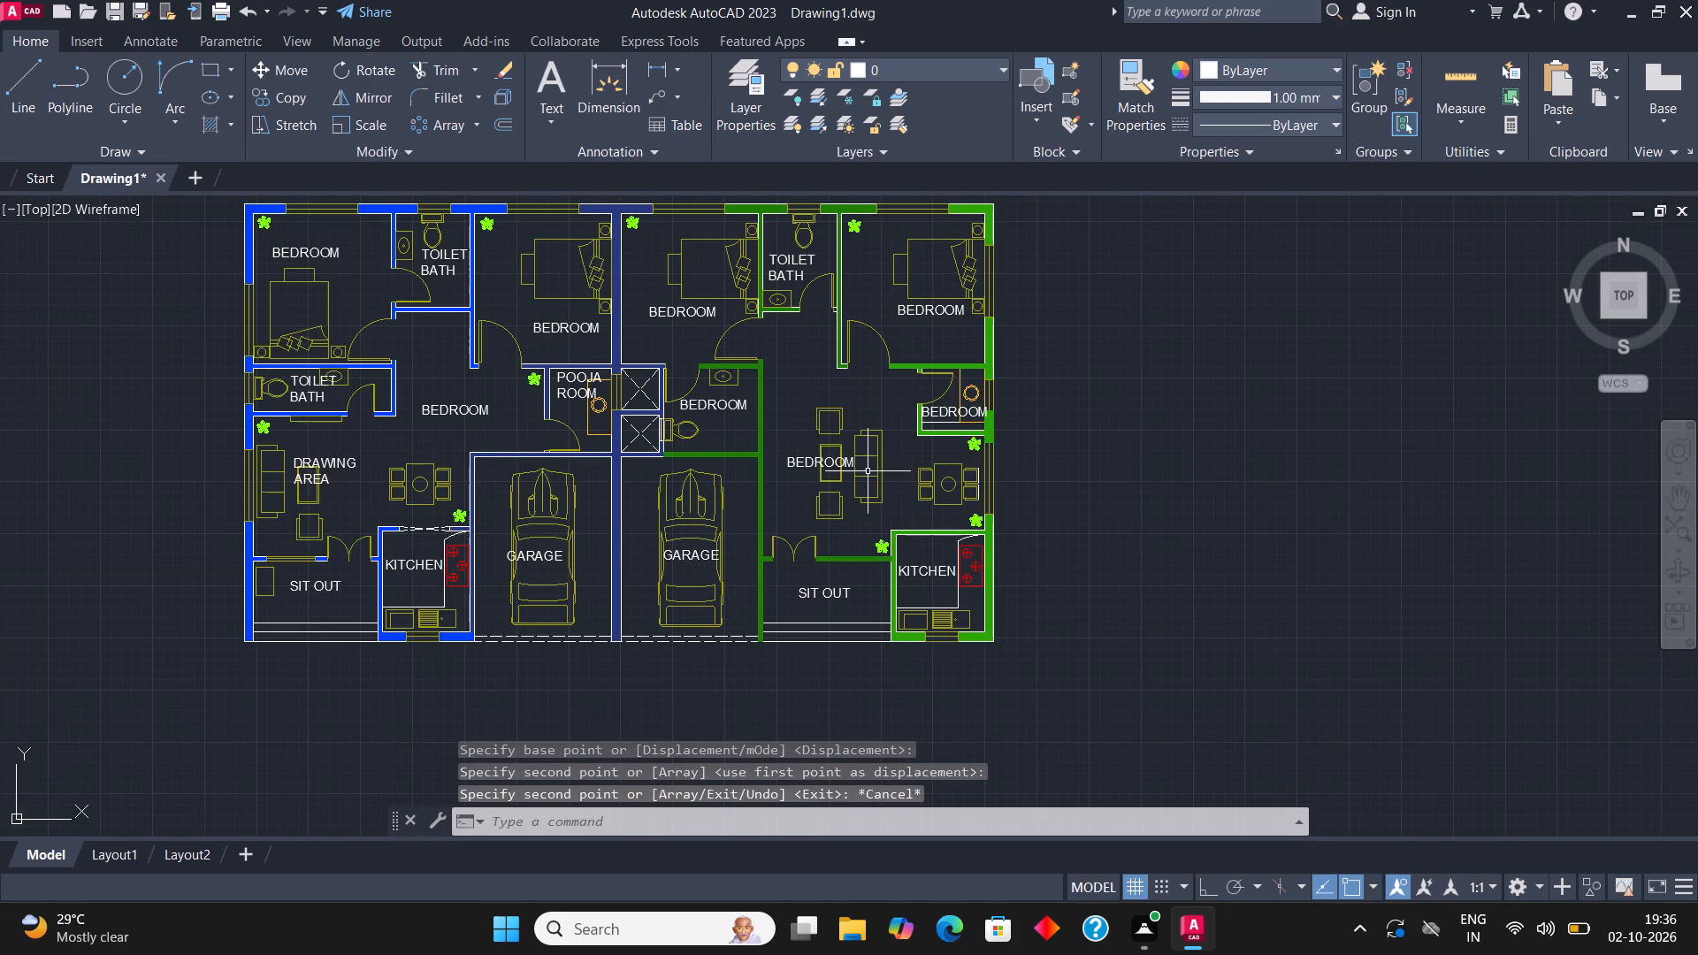
Replace the BEDROOM label in the right unit's living space with a copy of the left unit's DRAWING AREA label.
{"action": "middle_click_drag", "start_coordinate": [876, 475], "coordinate": [1021, 500]}
{"action": "scroll", "coordinate": [936, 486], "scroll_direction": "up", "scroll_amount": 1}
{"action": "left_click", "coordinate": [934, 486]}
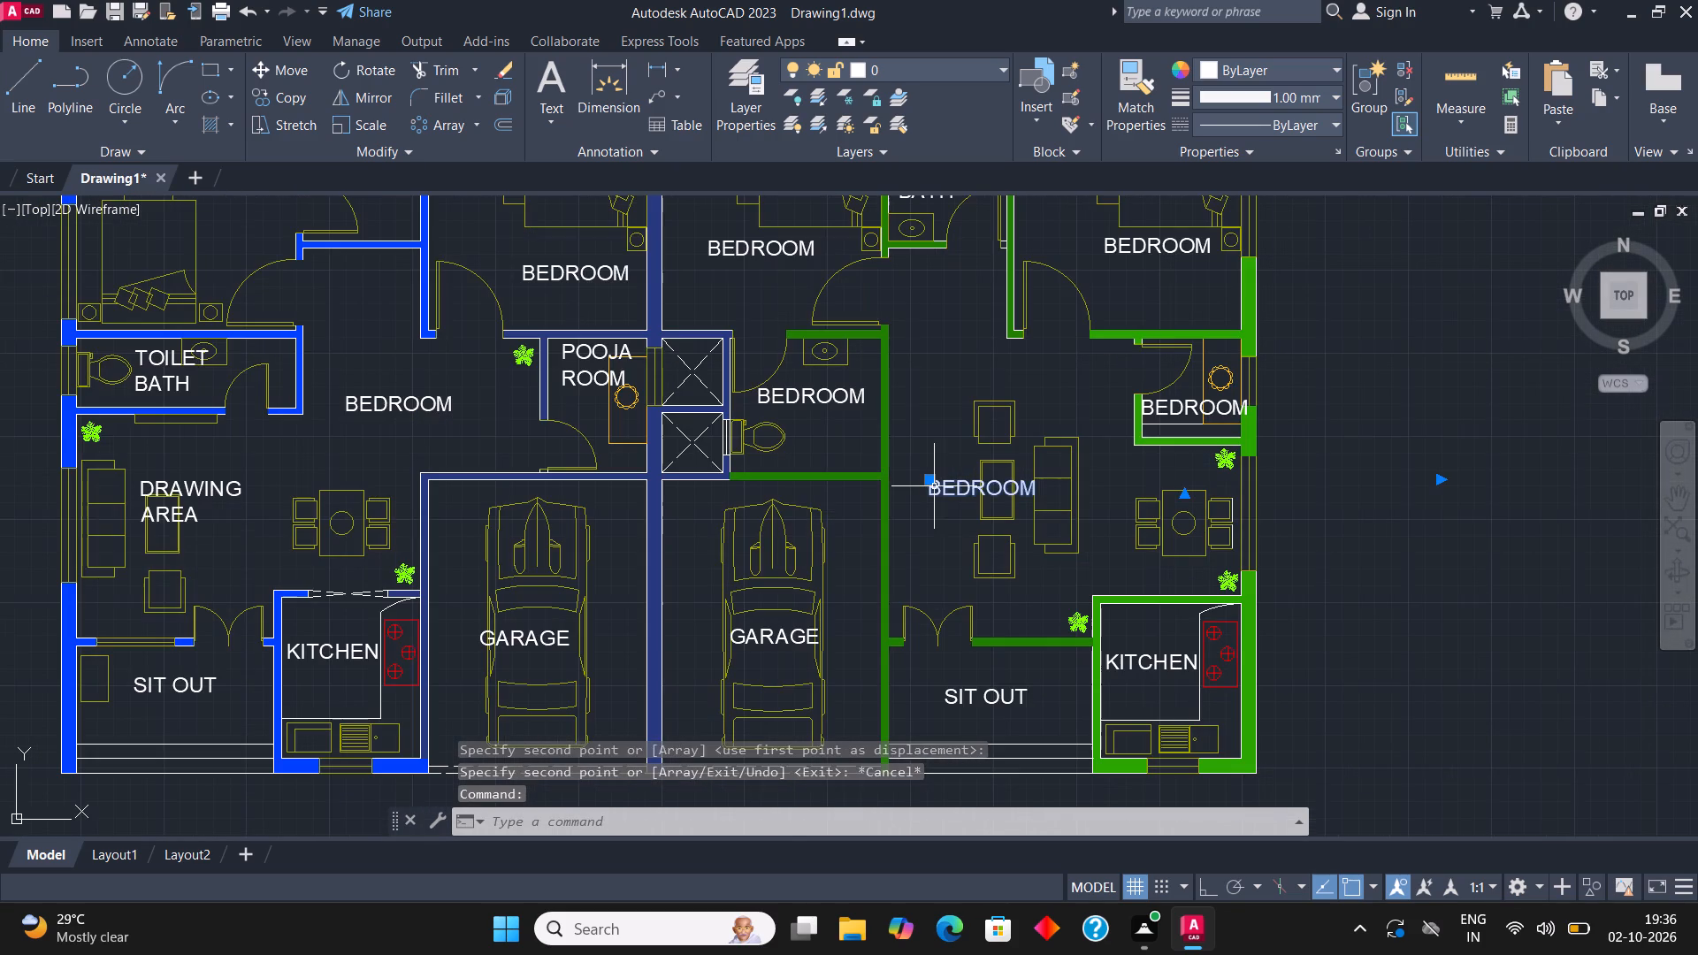
{"action": "key", "text": "Delete"}
{"action": "left_click", "coordinate": [211, 493]}
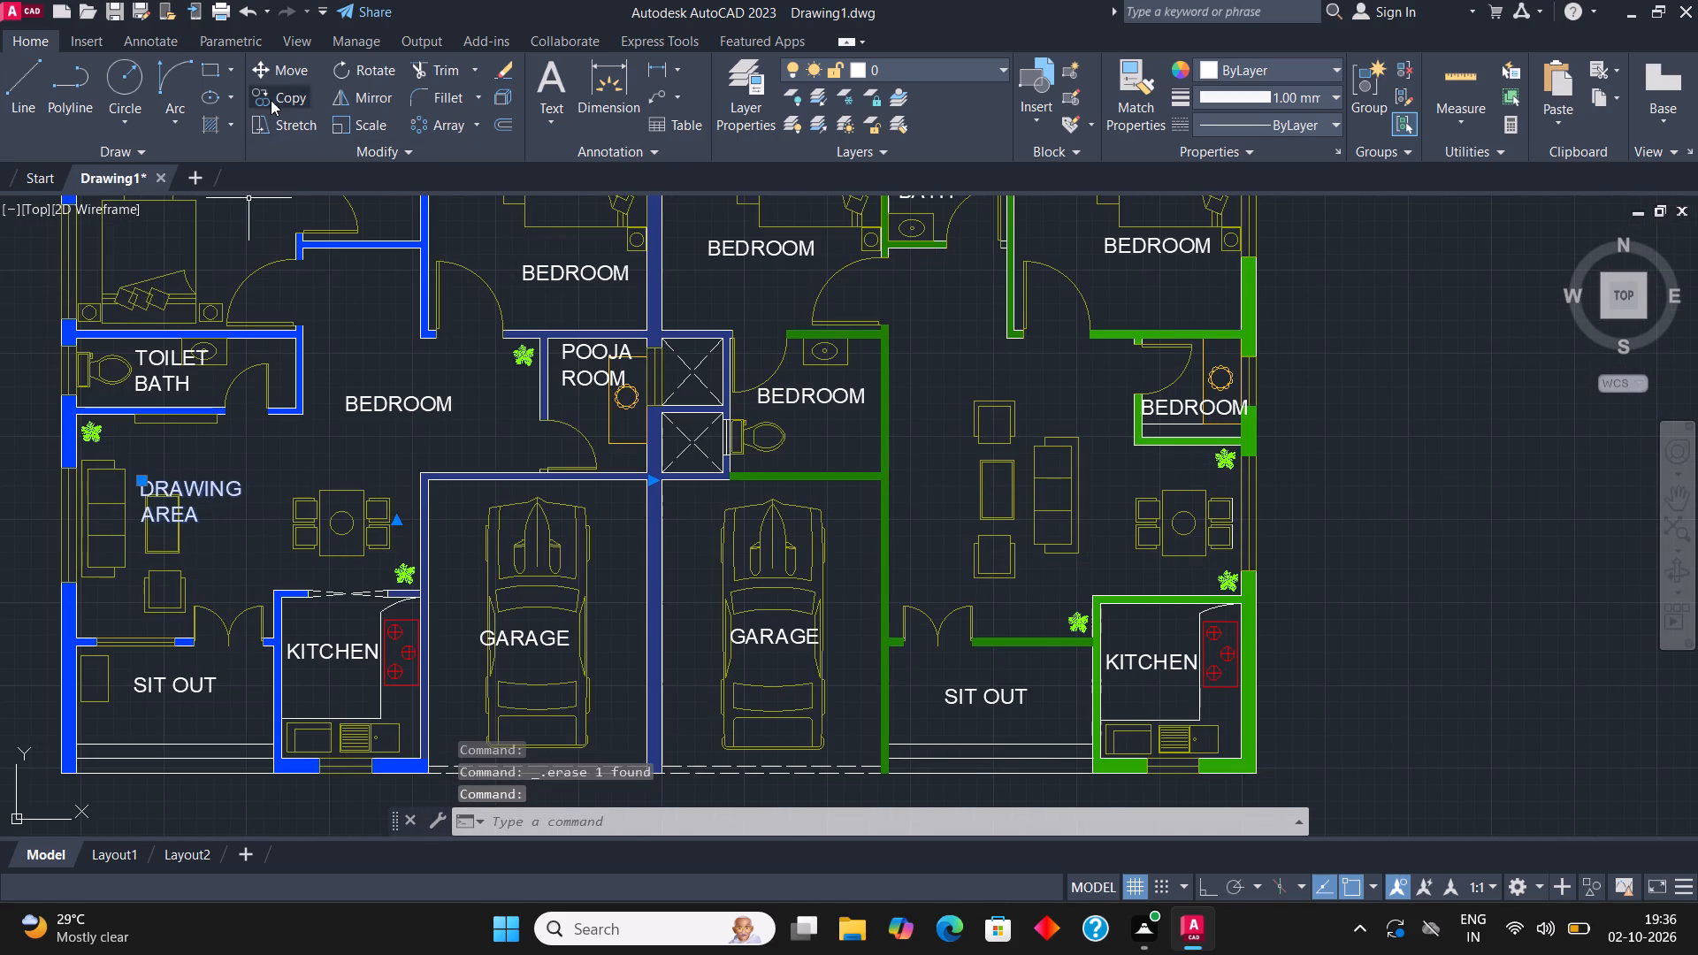
{"action": "left_click", "coordinate": [272, 99]}
{"action": "left_click", "coordinate": [210, 513]}
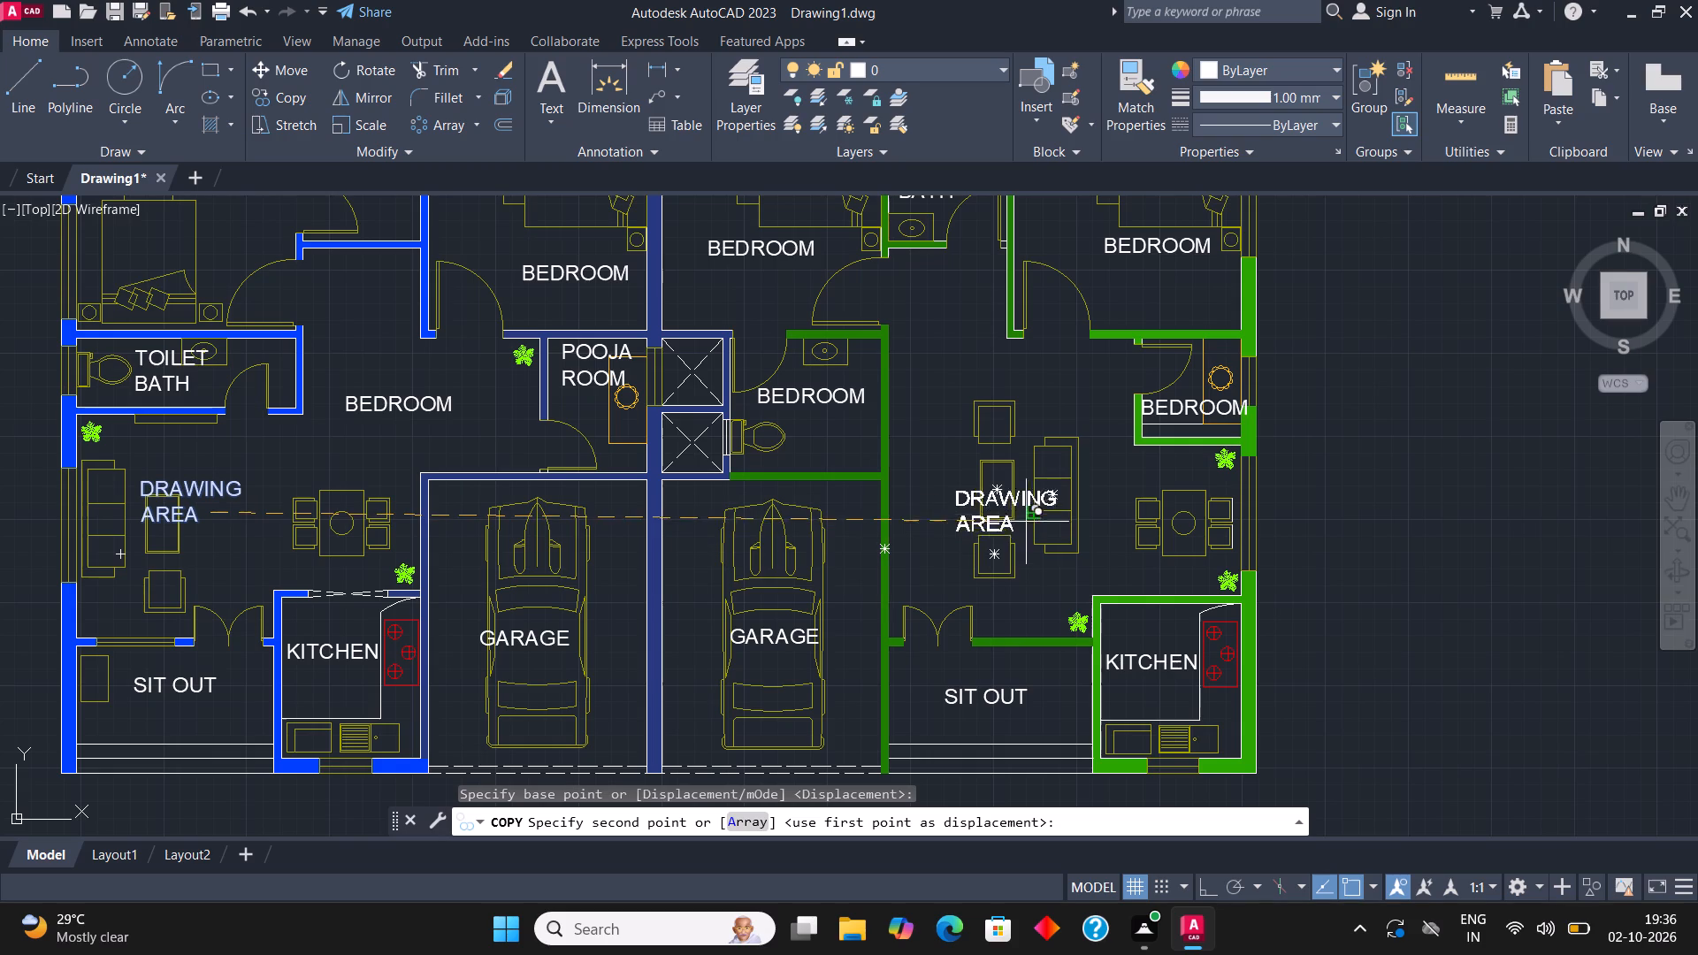
{"action": "left_click", "coordinate": [990, 505]}
{"action": "key", "text": "Escape"}
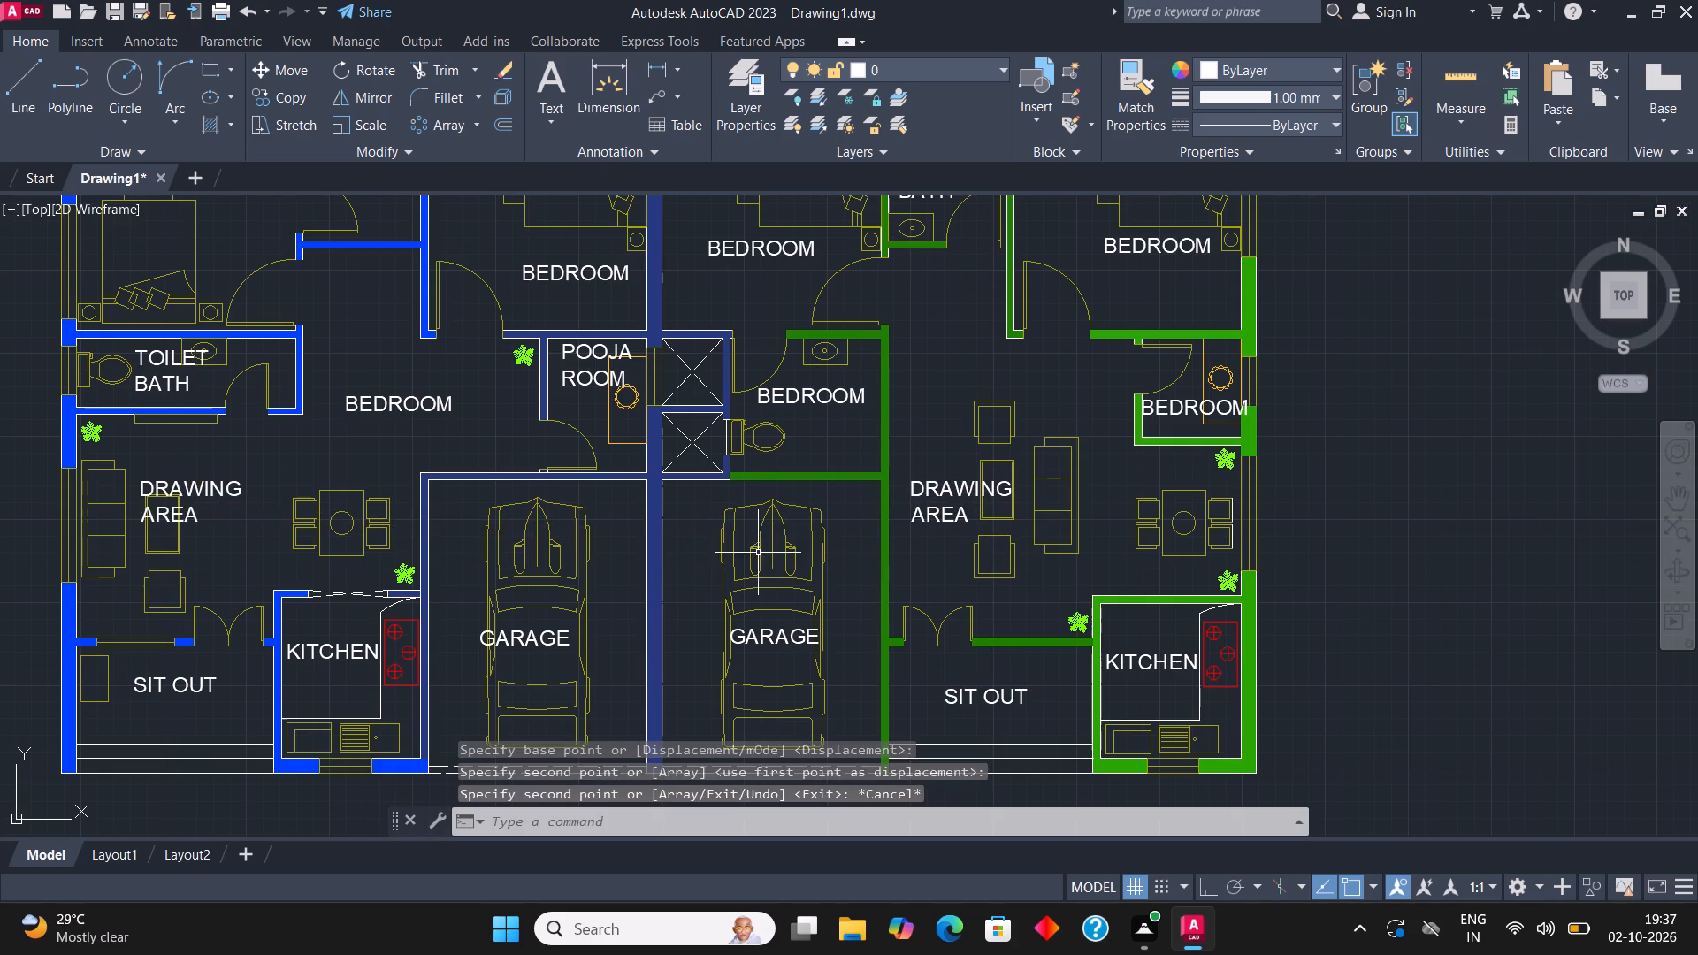
Replace the BEDROOM label in the right unit's small room above the dining table with a copy of the POOJA ROOM label.
{"action": "middle_click_drag", "start_coordinate": [1090, 453], "coordinate": [1011, 519]}
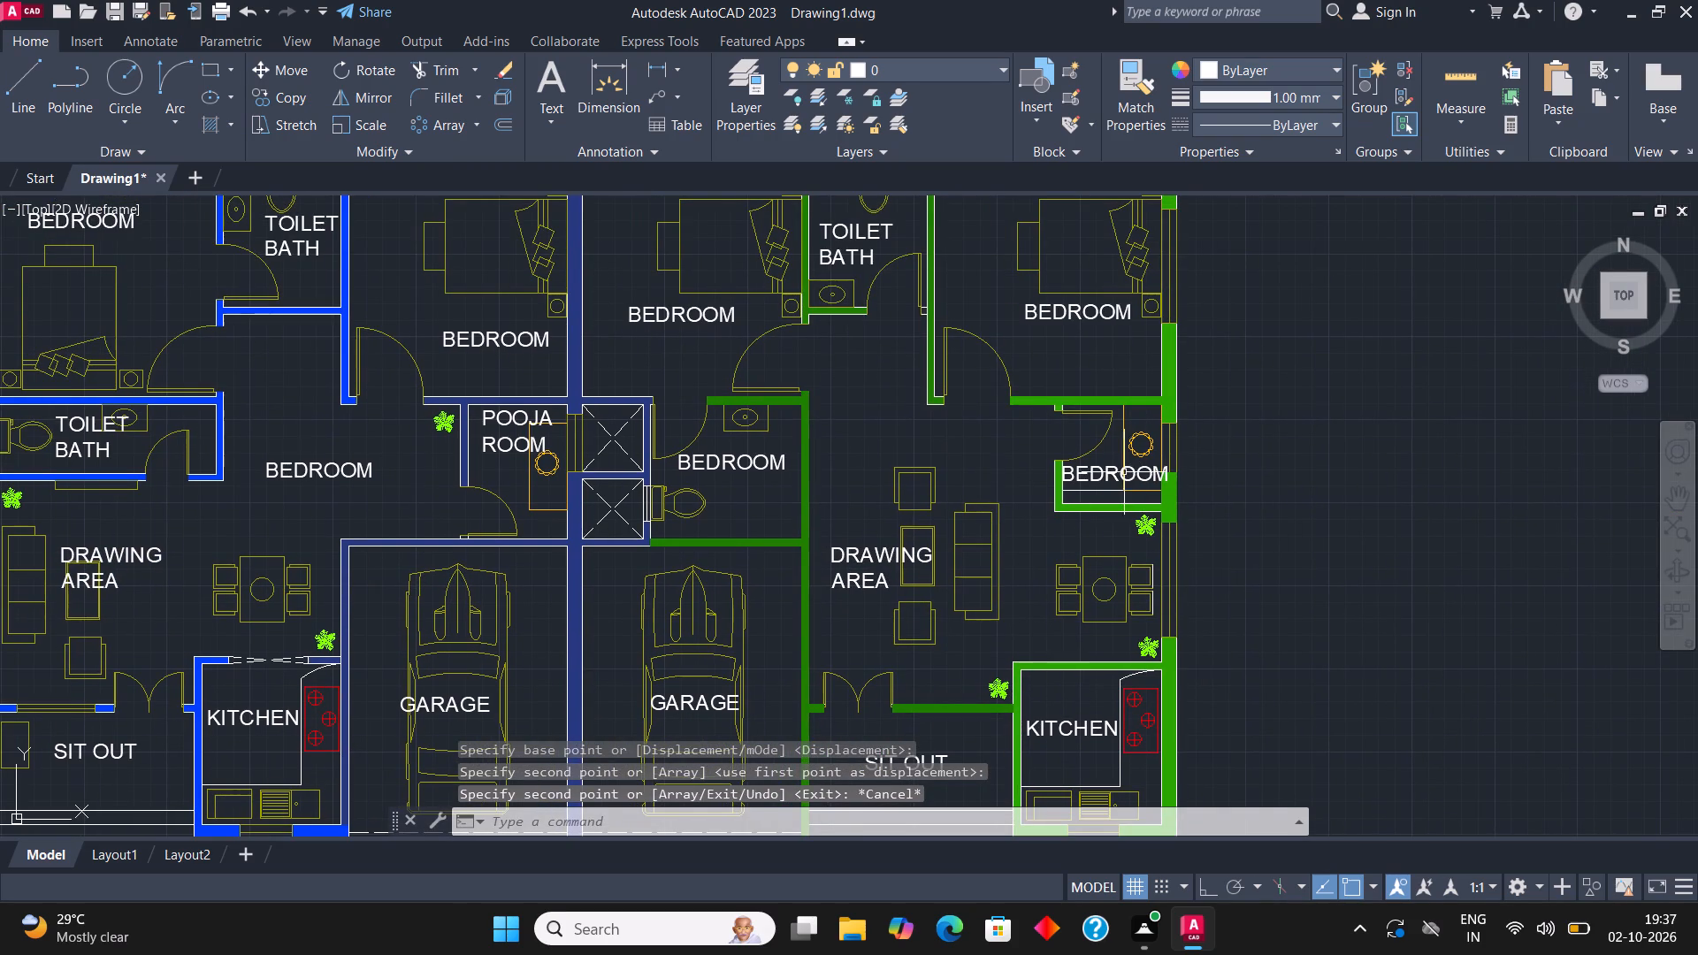
{"action": "left_click", "coordinate": [1100, 469]}
{"action": "key", "text": "Delete"}
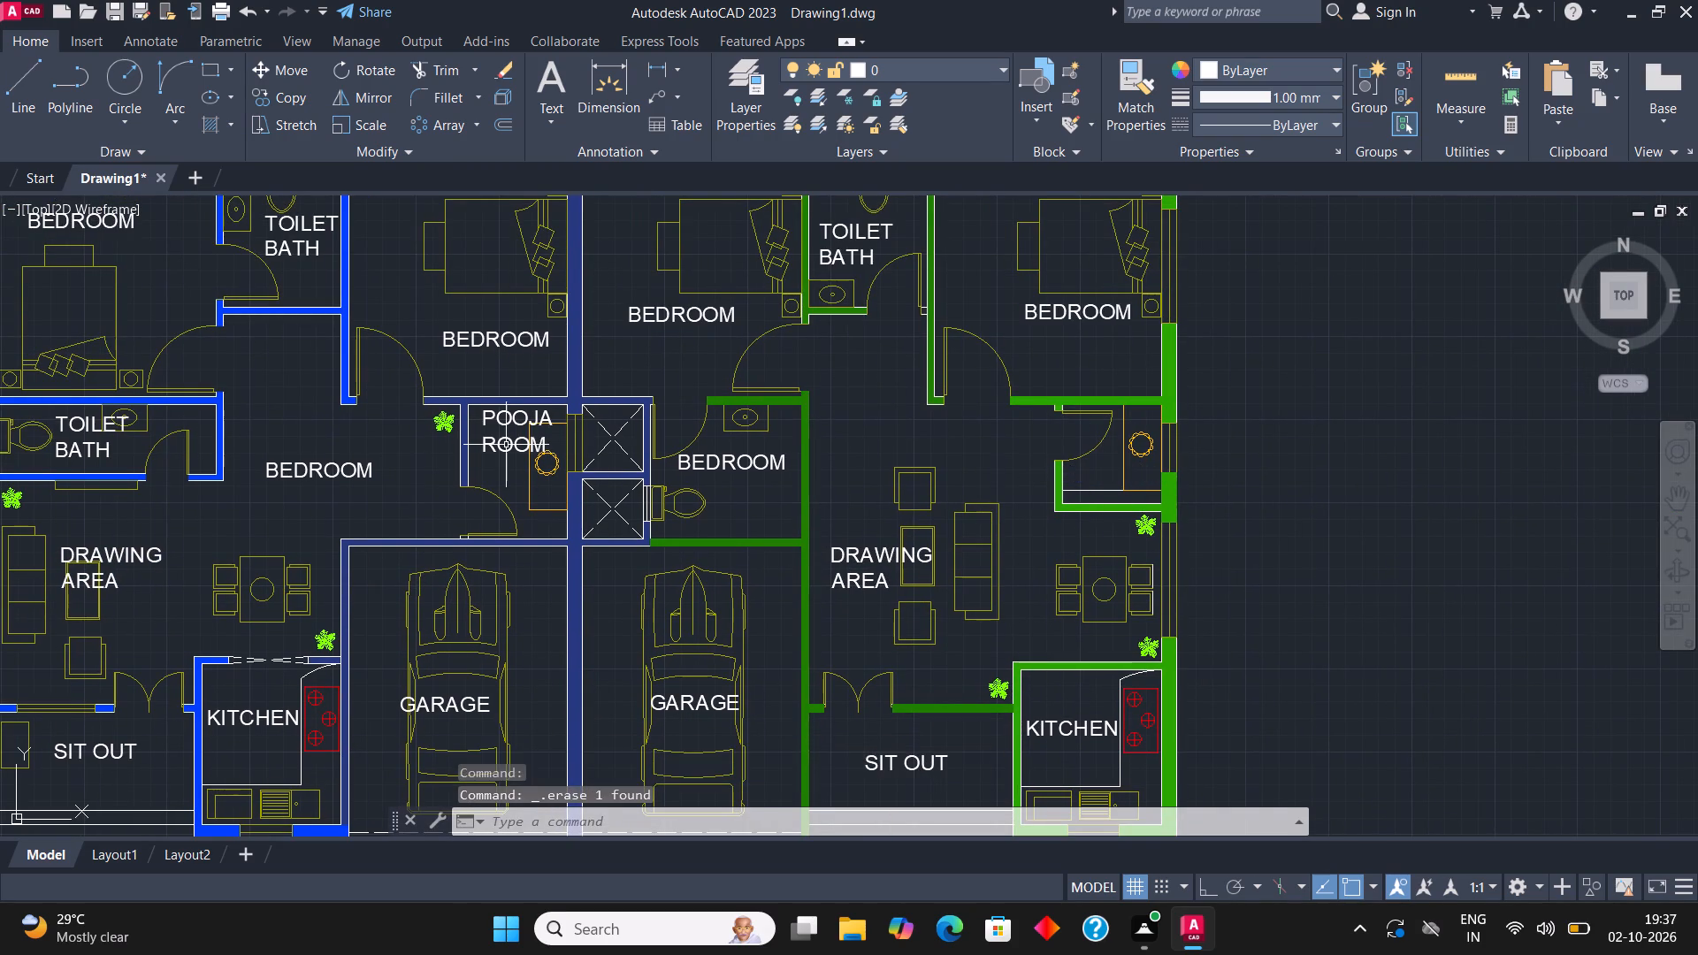
{"action": "left_click", "coordinate": [506, 445]}
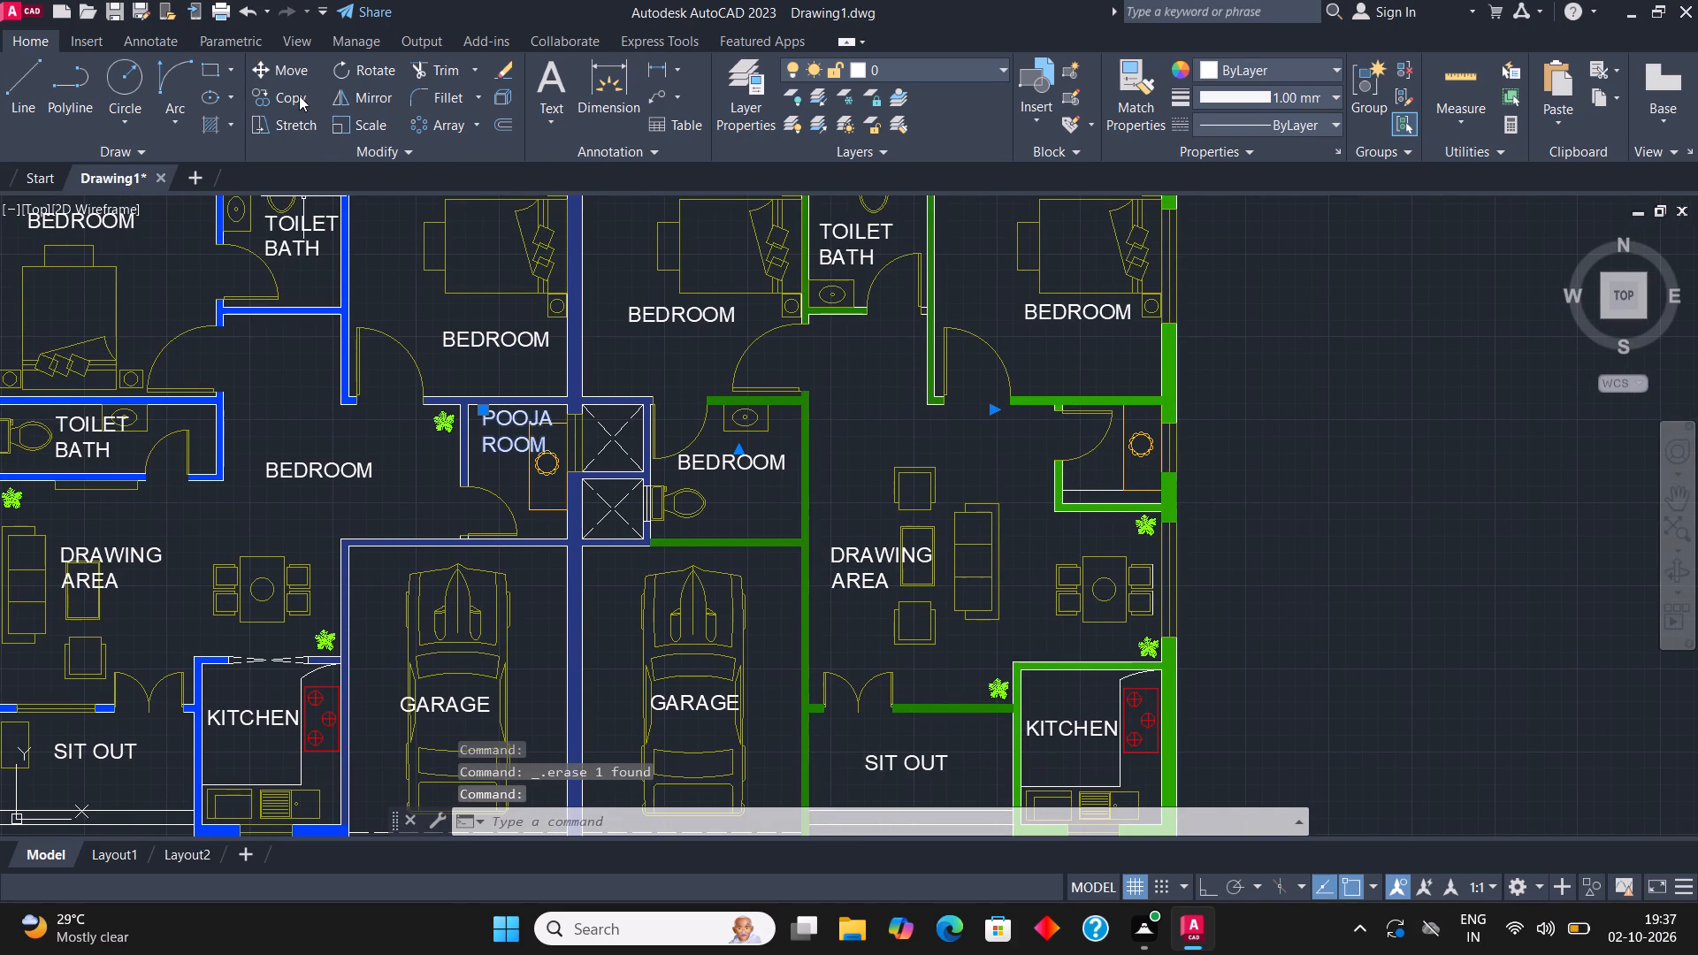
{"action": "left_click", "coordinate": [299, 95]}
{"action": "left_click", "coordinate": [485, 457]}
{"action": "scroll", "coordinate": [1090, 469], "scroll_direction": "up", "scroll_amount": 3}
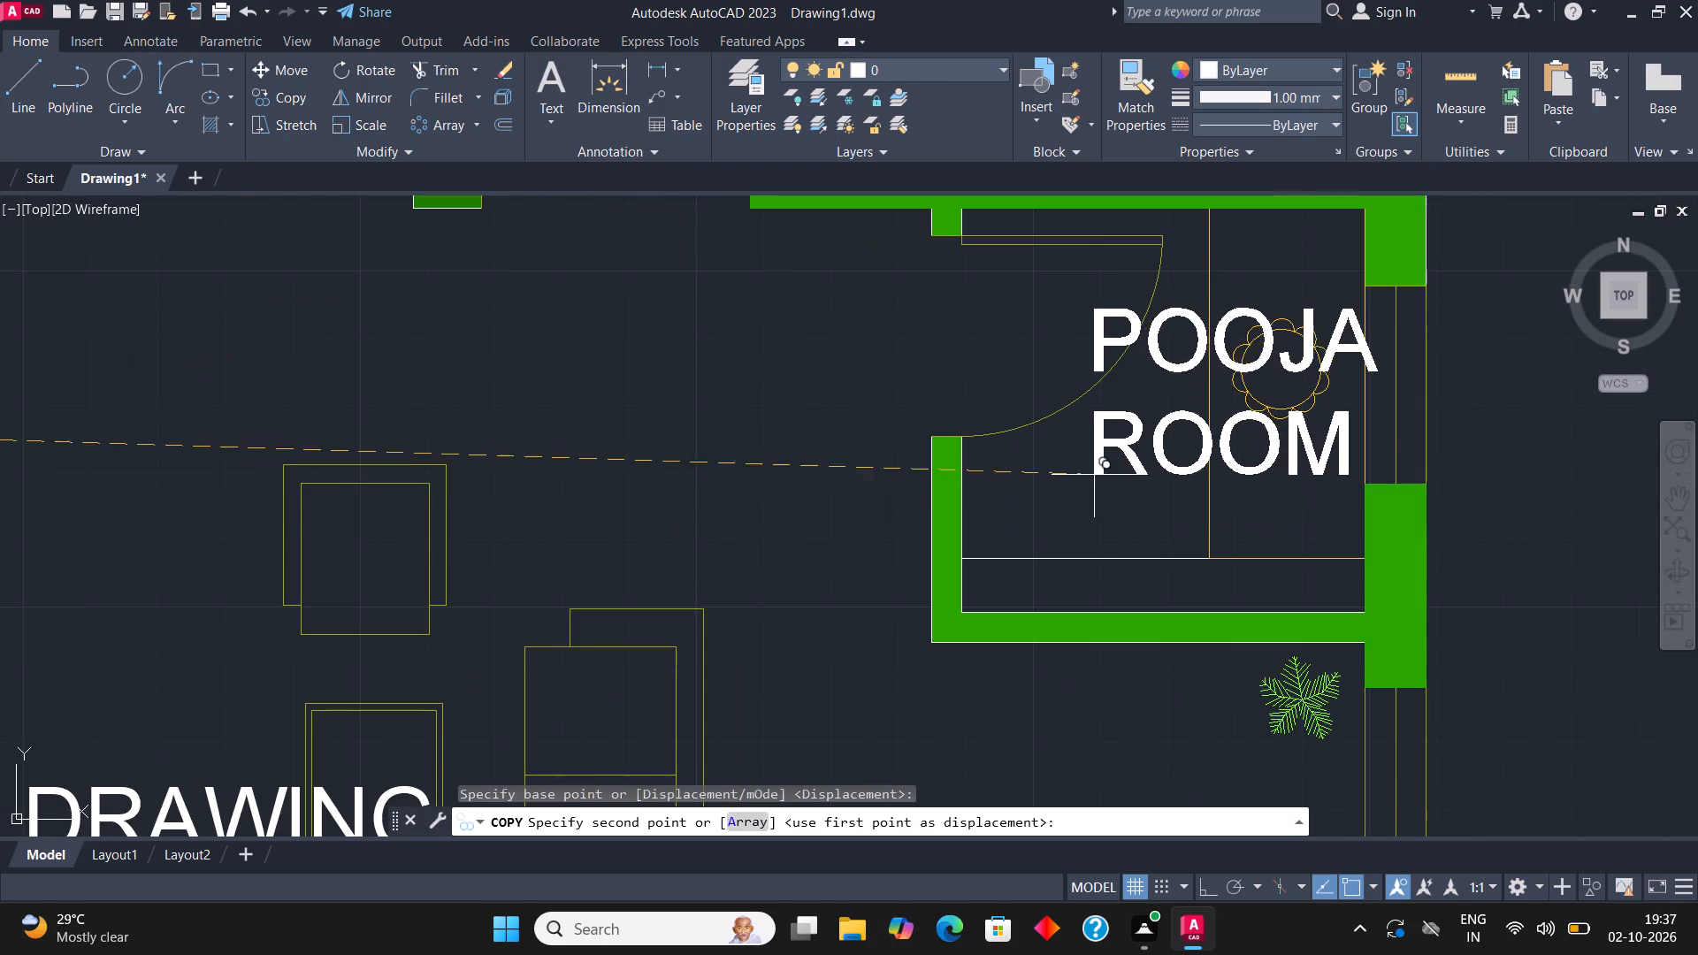
{"action": "left_click", "coordinate": [1065, 582]}
{"action": "scroll", "coordinate": [1004, 490], "scroll_direction": "down", "scroll_amount": 3}
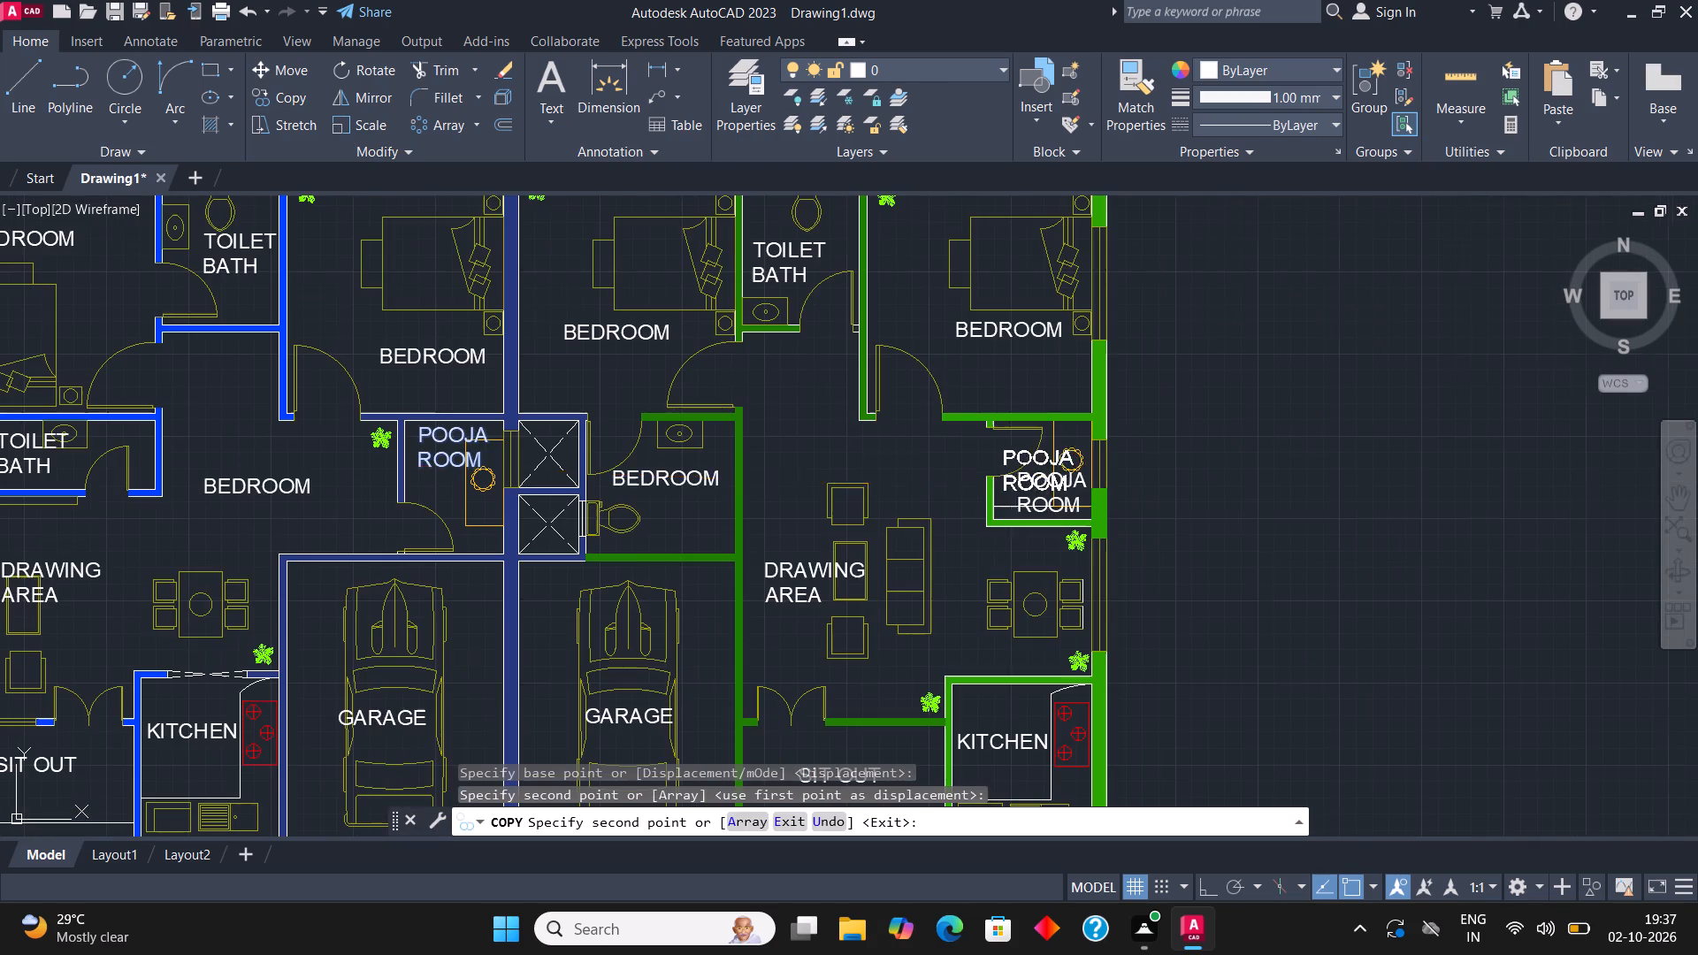
{"action": "key", "text": "Escape"}
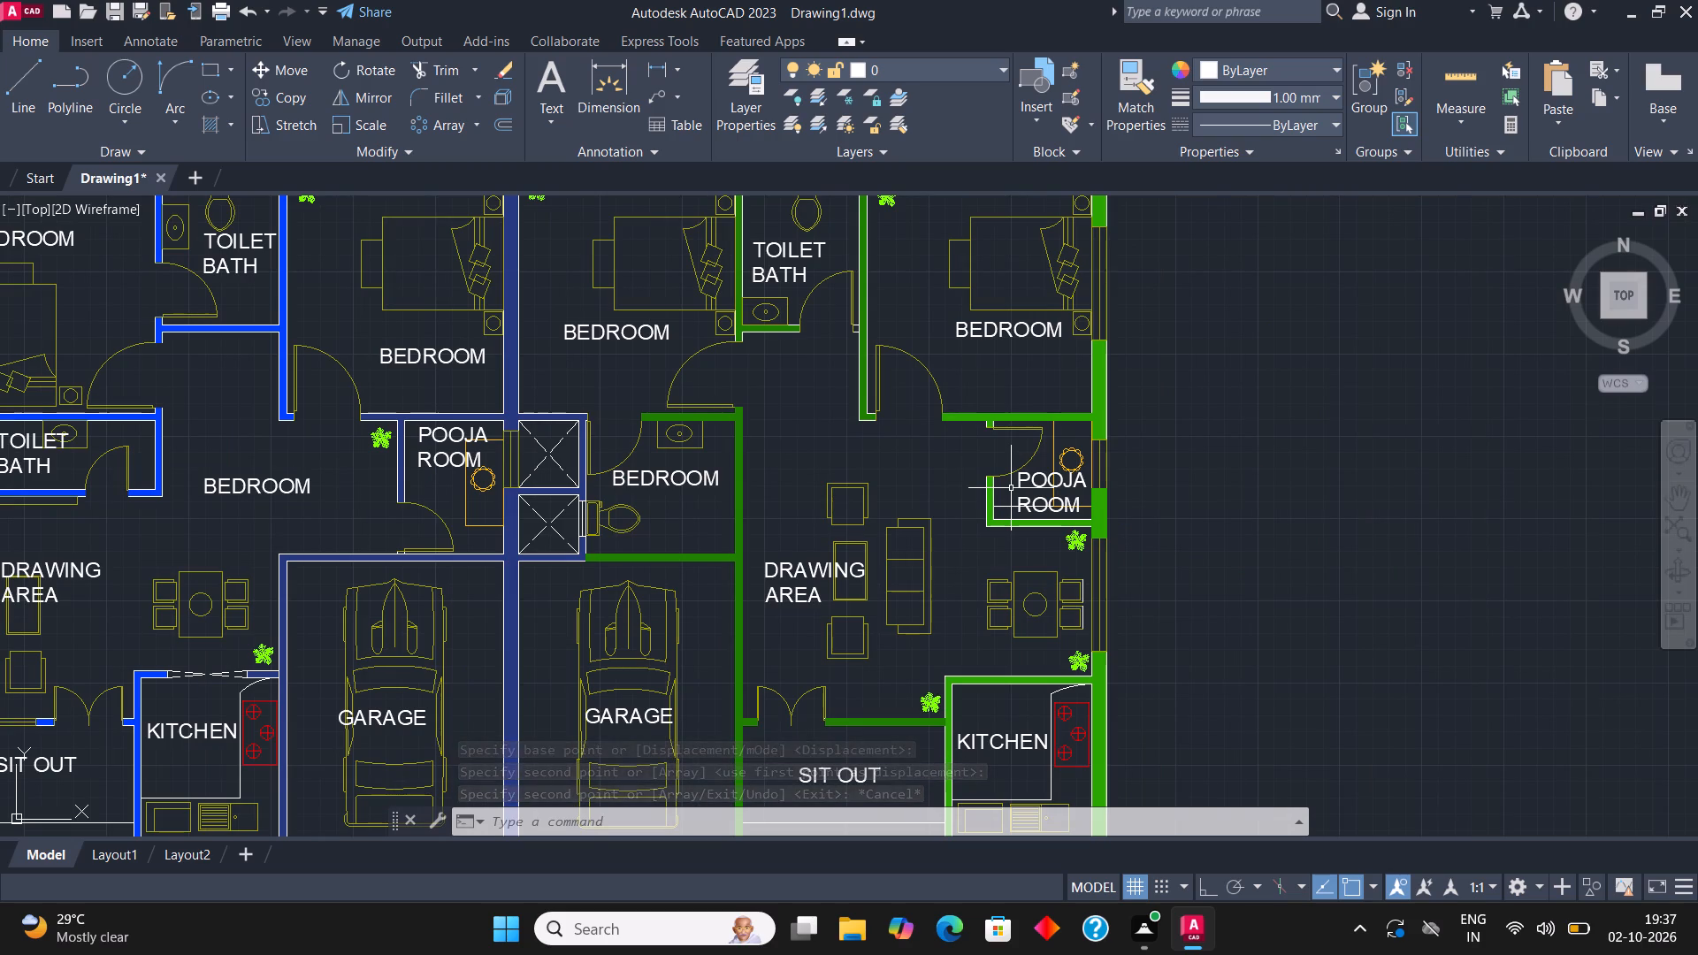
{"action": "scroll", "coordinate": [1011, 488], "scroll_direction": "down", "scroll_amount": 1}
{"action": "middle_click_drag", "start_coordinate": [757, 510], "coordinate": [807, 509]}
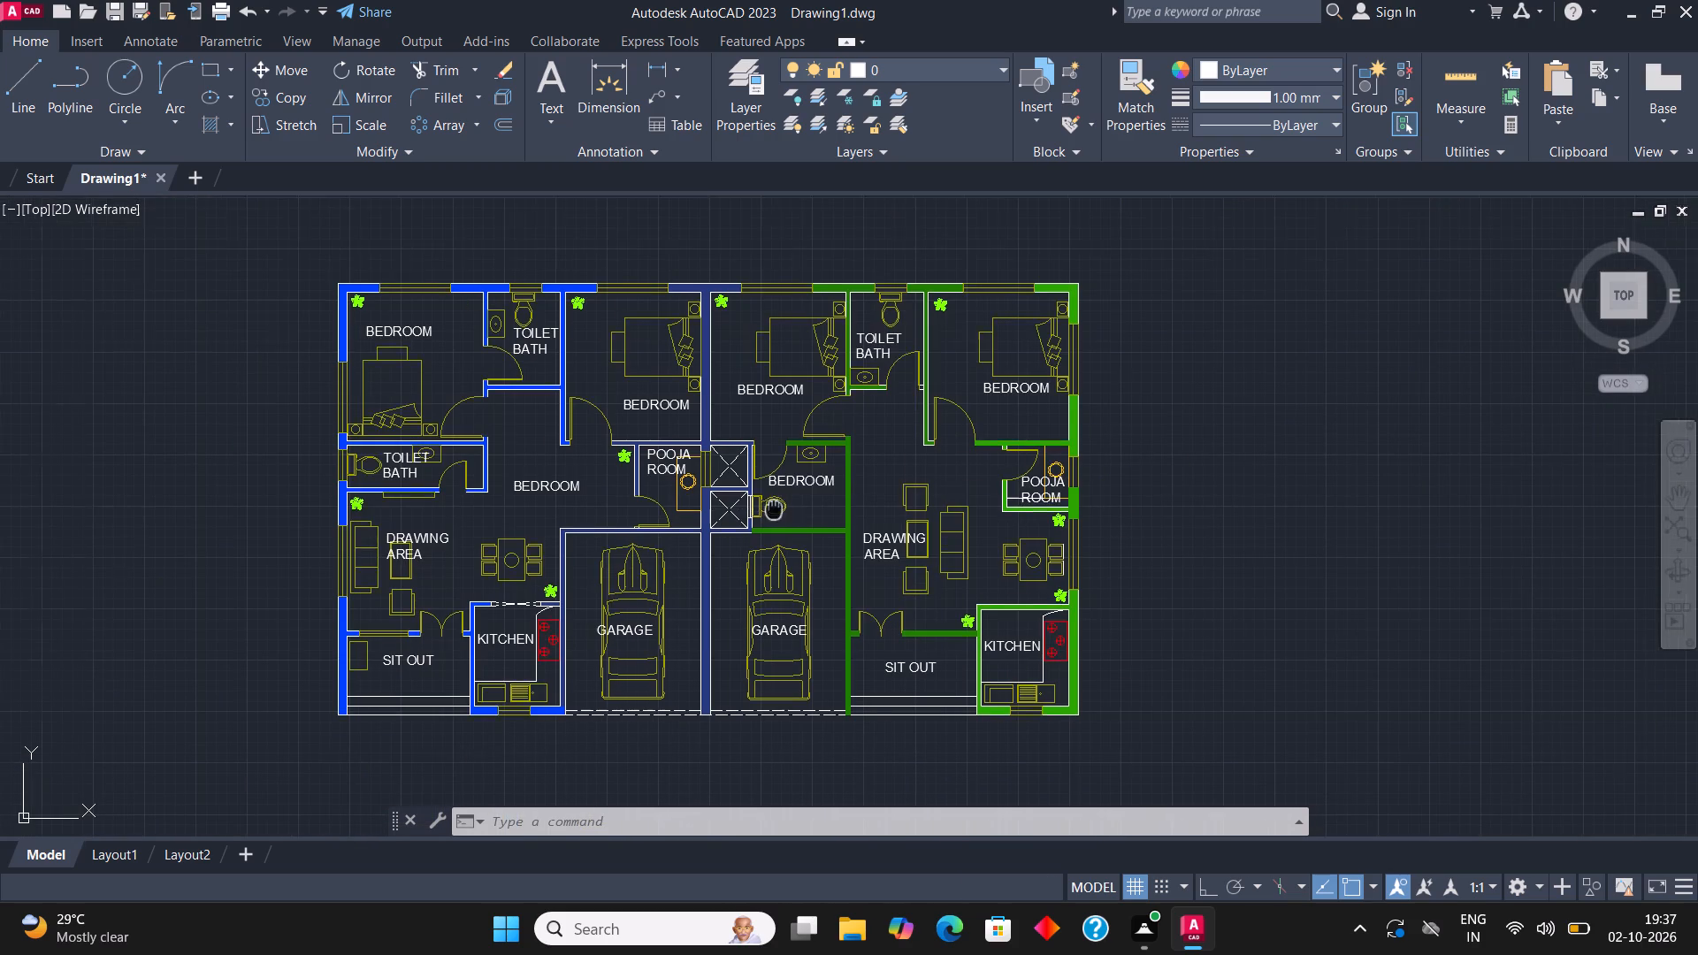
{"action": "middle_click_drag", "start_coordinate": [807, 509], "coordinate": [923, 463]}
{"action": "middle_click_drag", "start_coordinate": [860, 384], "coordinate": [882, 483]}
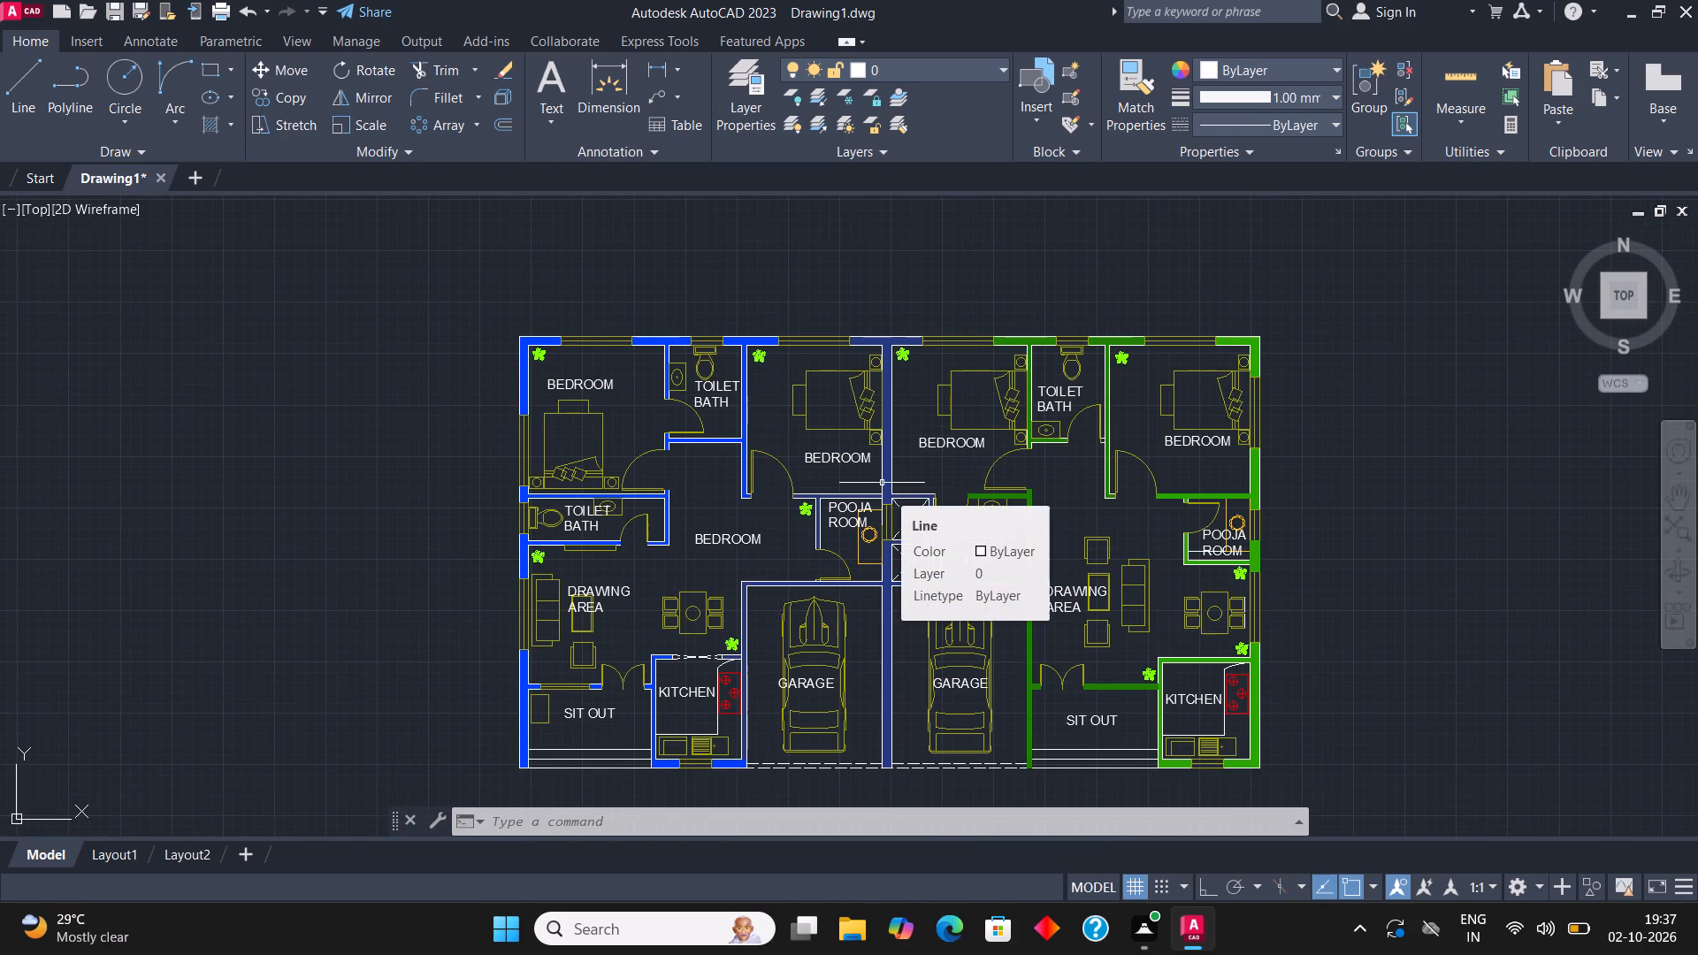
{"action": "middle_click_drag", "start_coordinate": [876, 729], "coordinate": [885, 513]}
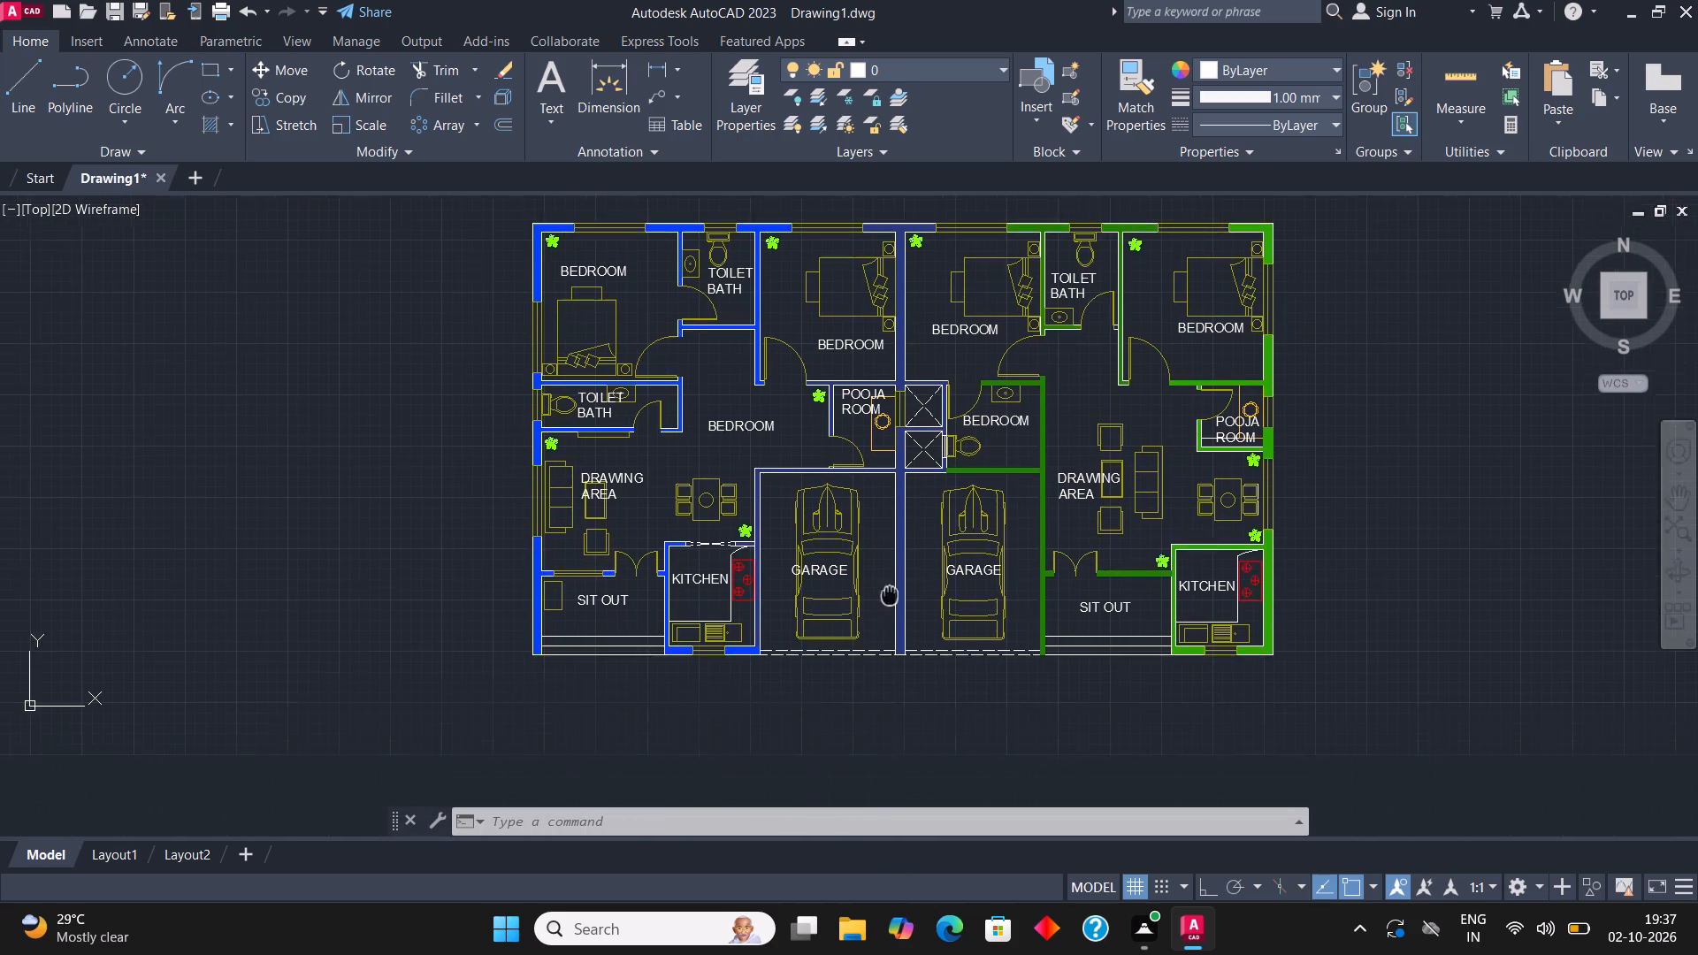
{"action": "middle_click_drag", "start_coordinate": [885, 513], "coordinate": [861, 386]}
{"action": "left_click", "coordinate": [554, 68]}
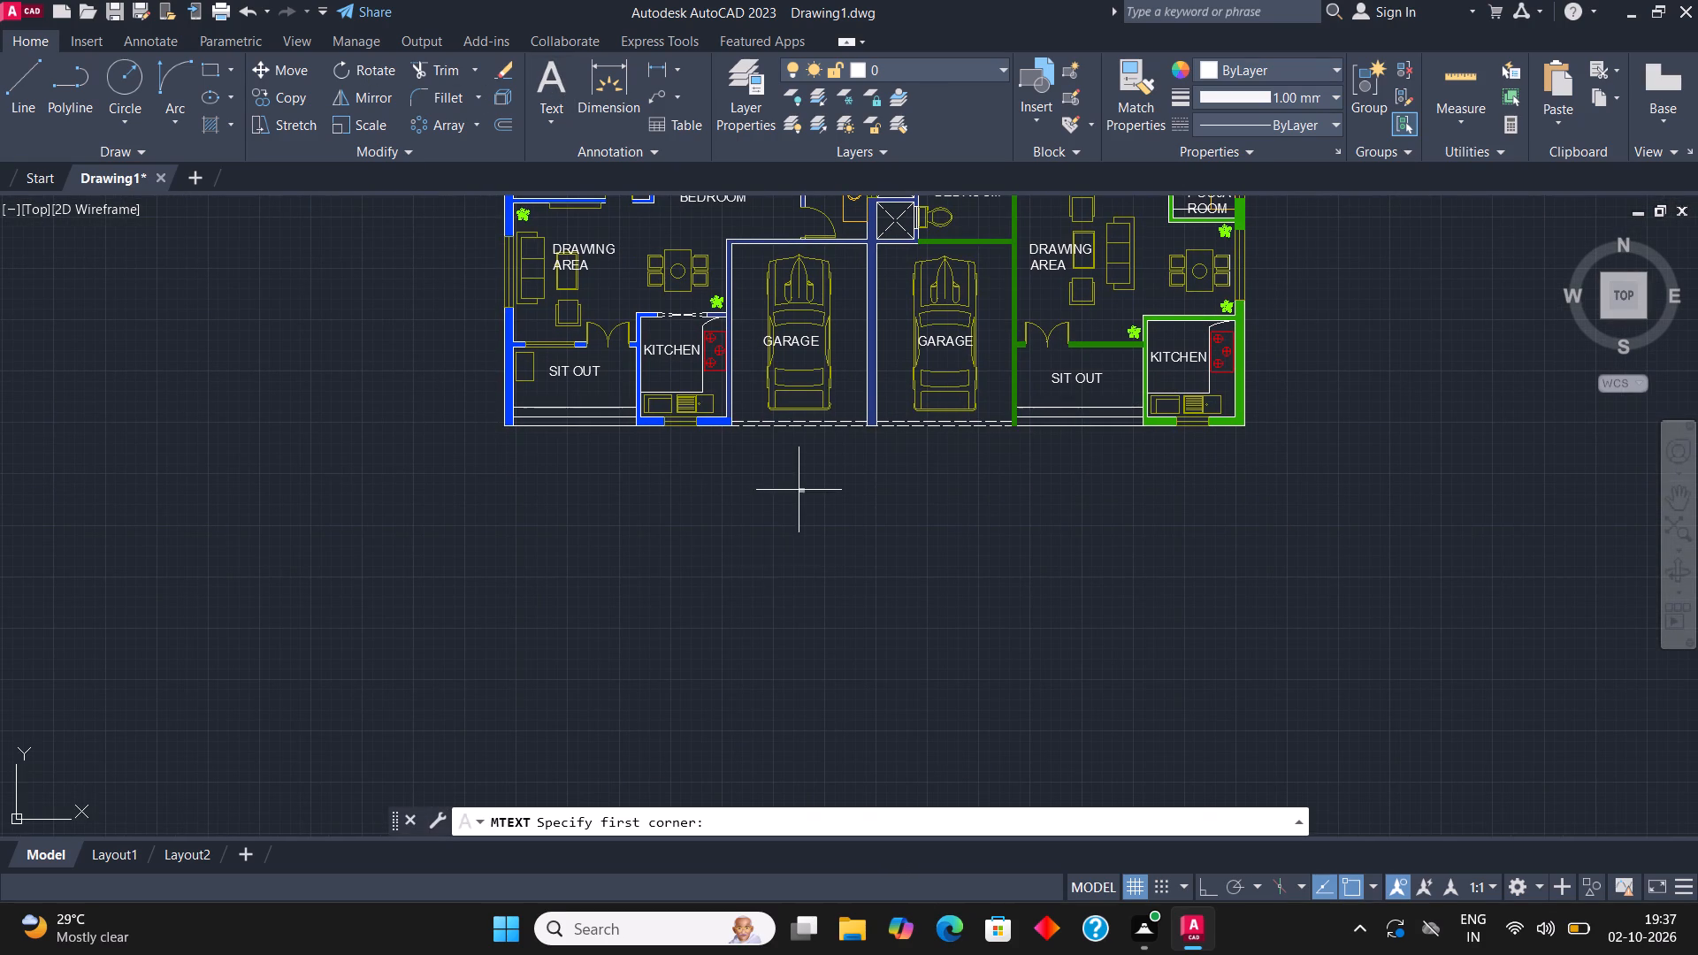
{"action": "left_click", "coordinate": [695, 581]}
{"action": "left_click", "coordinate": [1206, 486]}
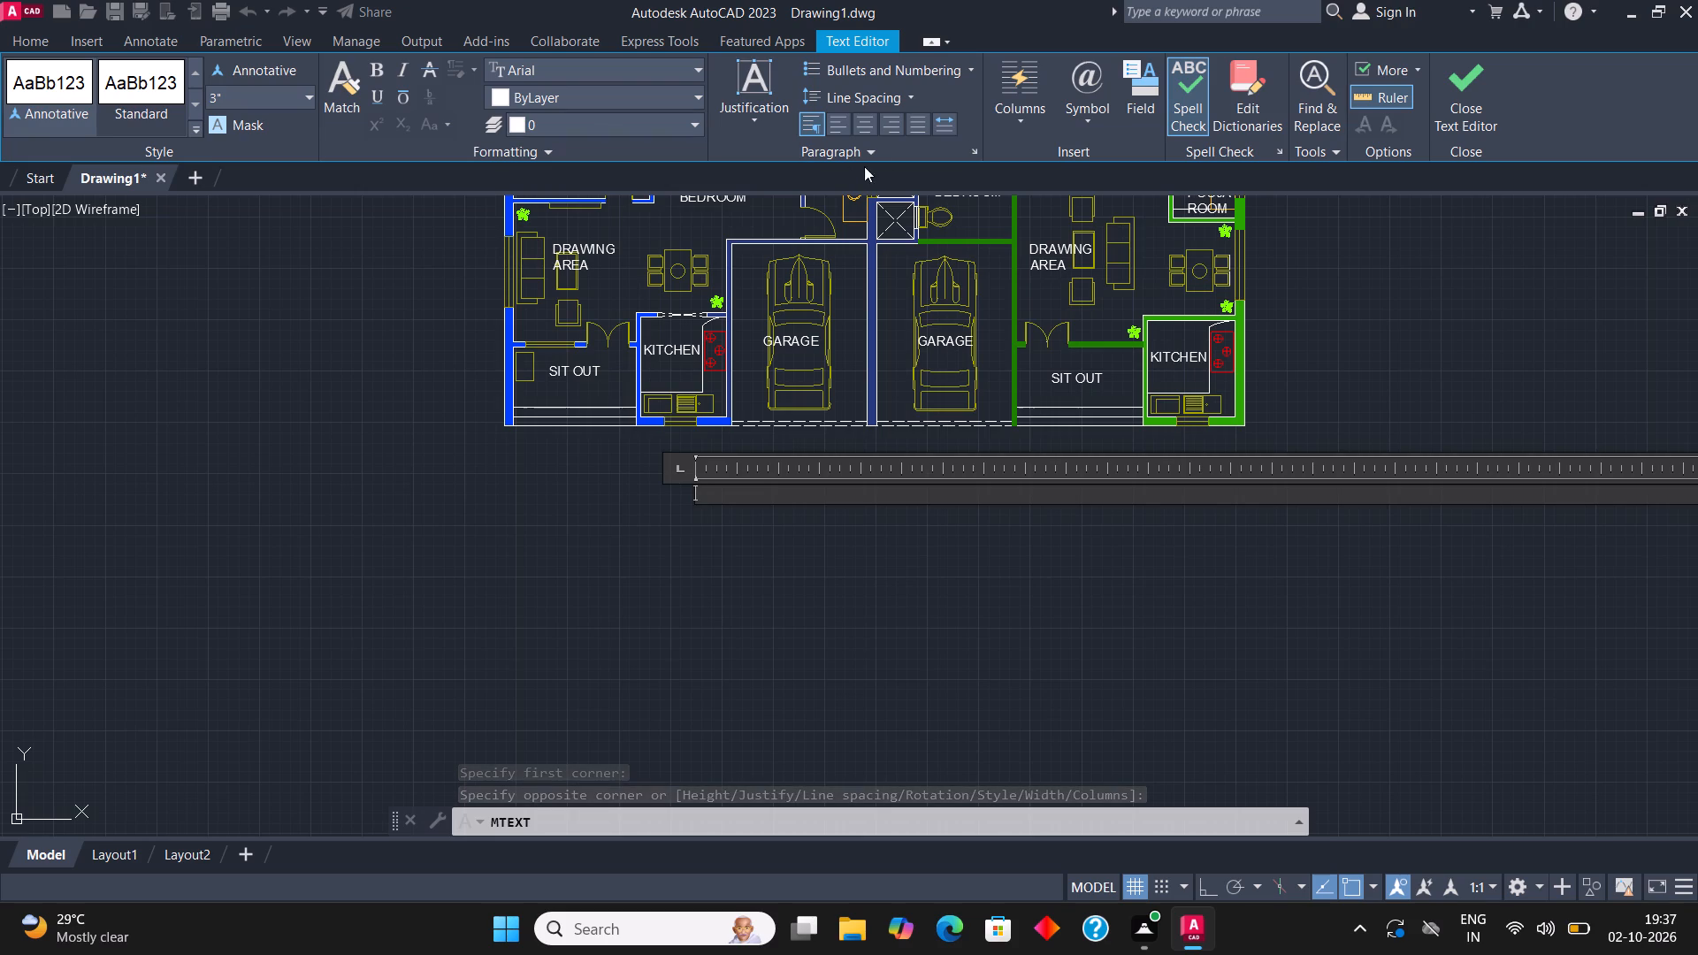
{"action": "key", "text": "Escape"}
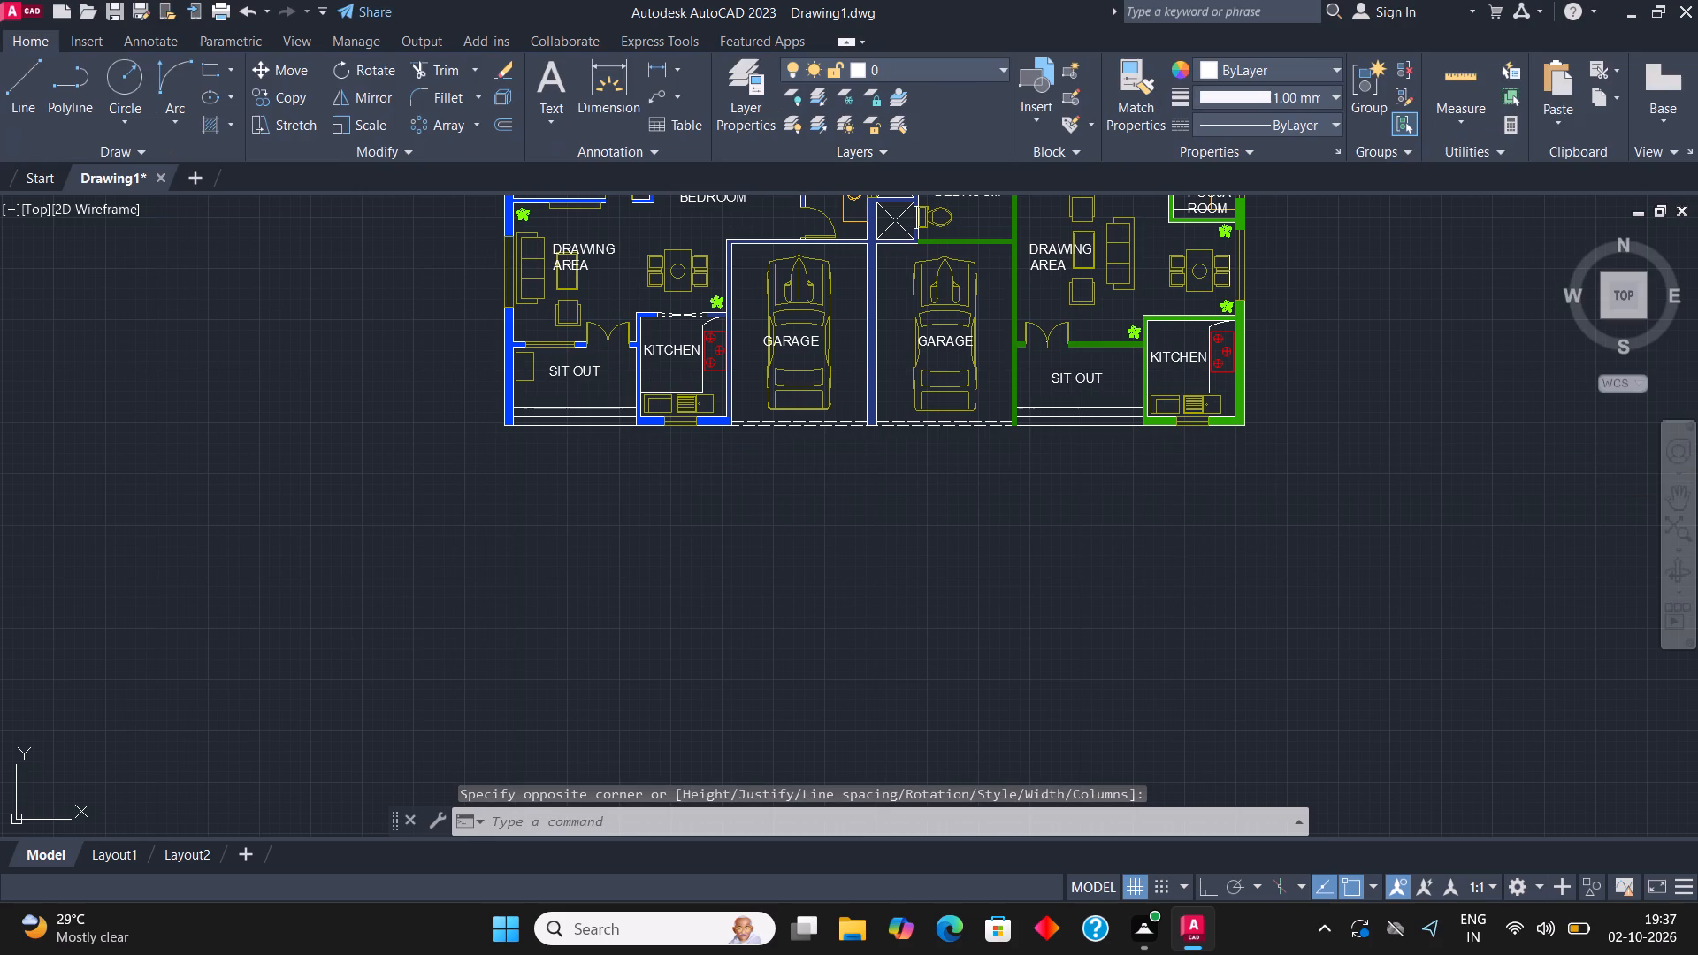
Make the wall layer current and add the multiline text GROUND FLOOR below the floor plan.
{"action": "left_click", "coordinate": [910, 78]}
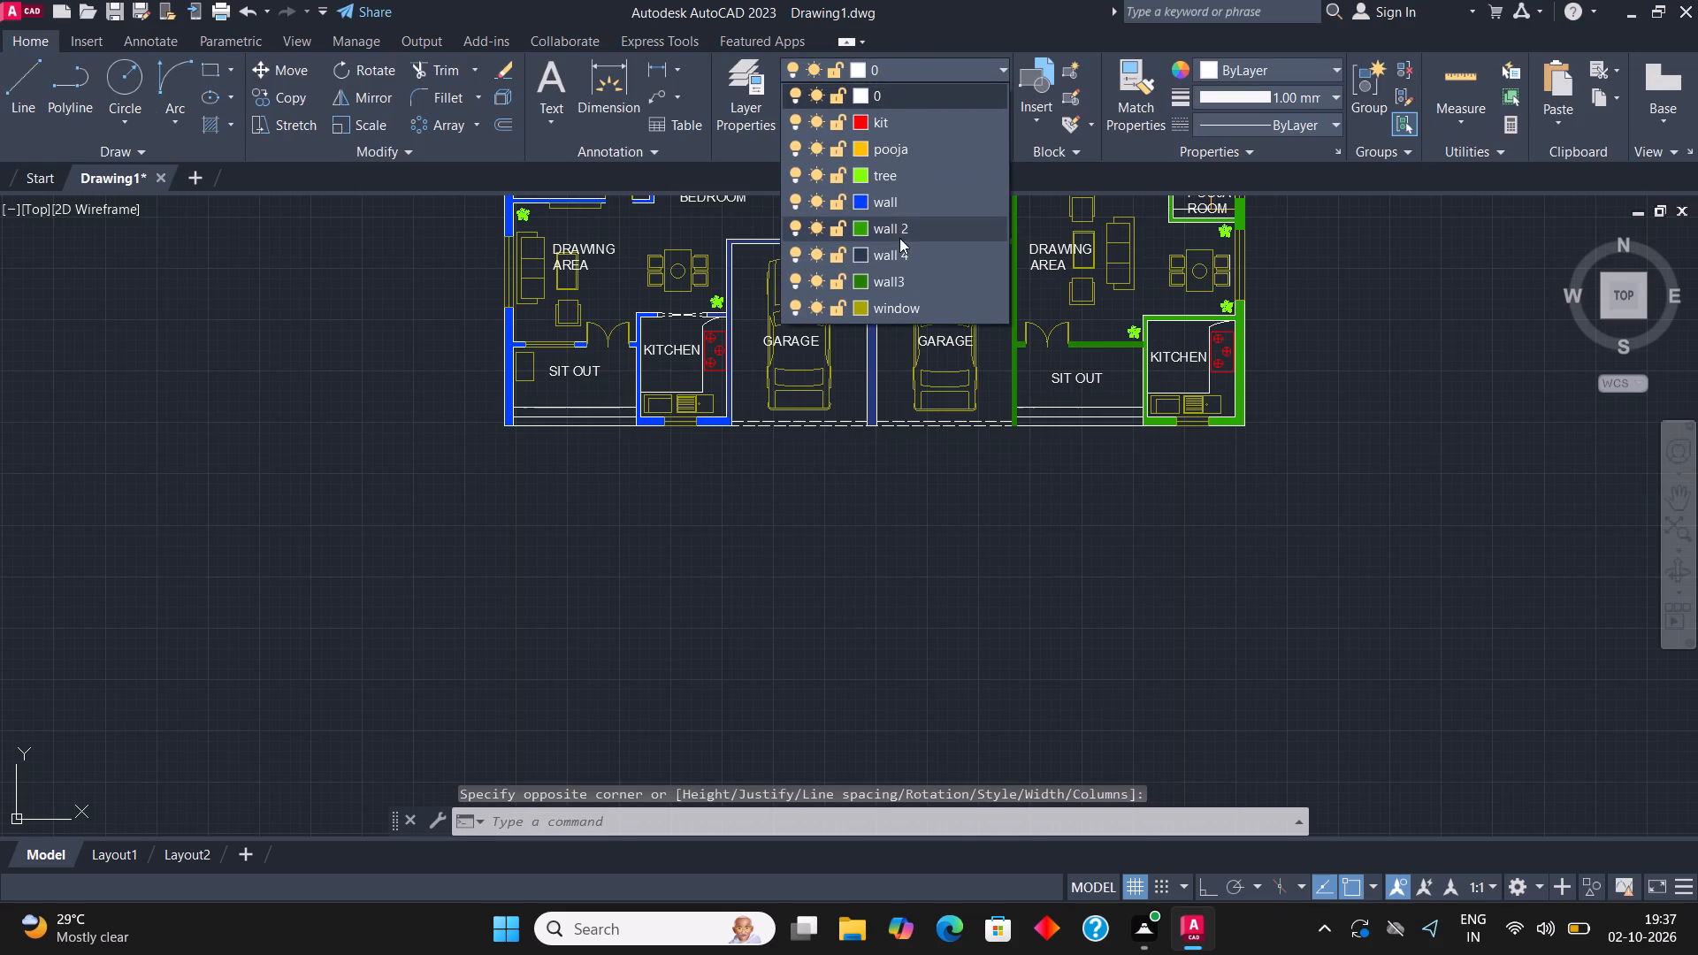
{"action": "left_click", "coordinate": [891, 202]}
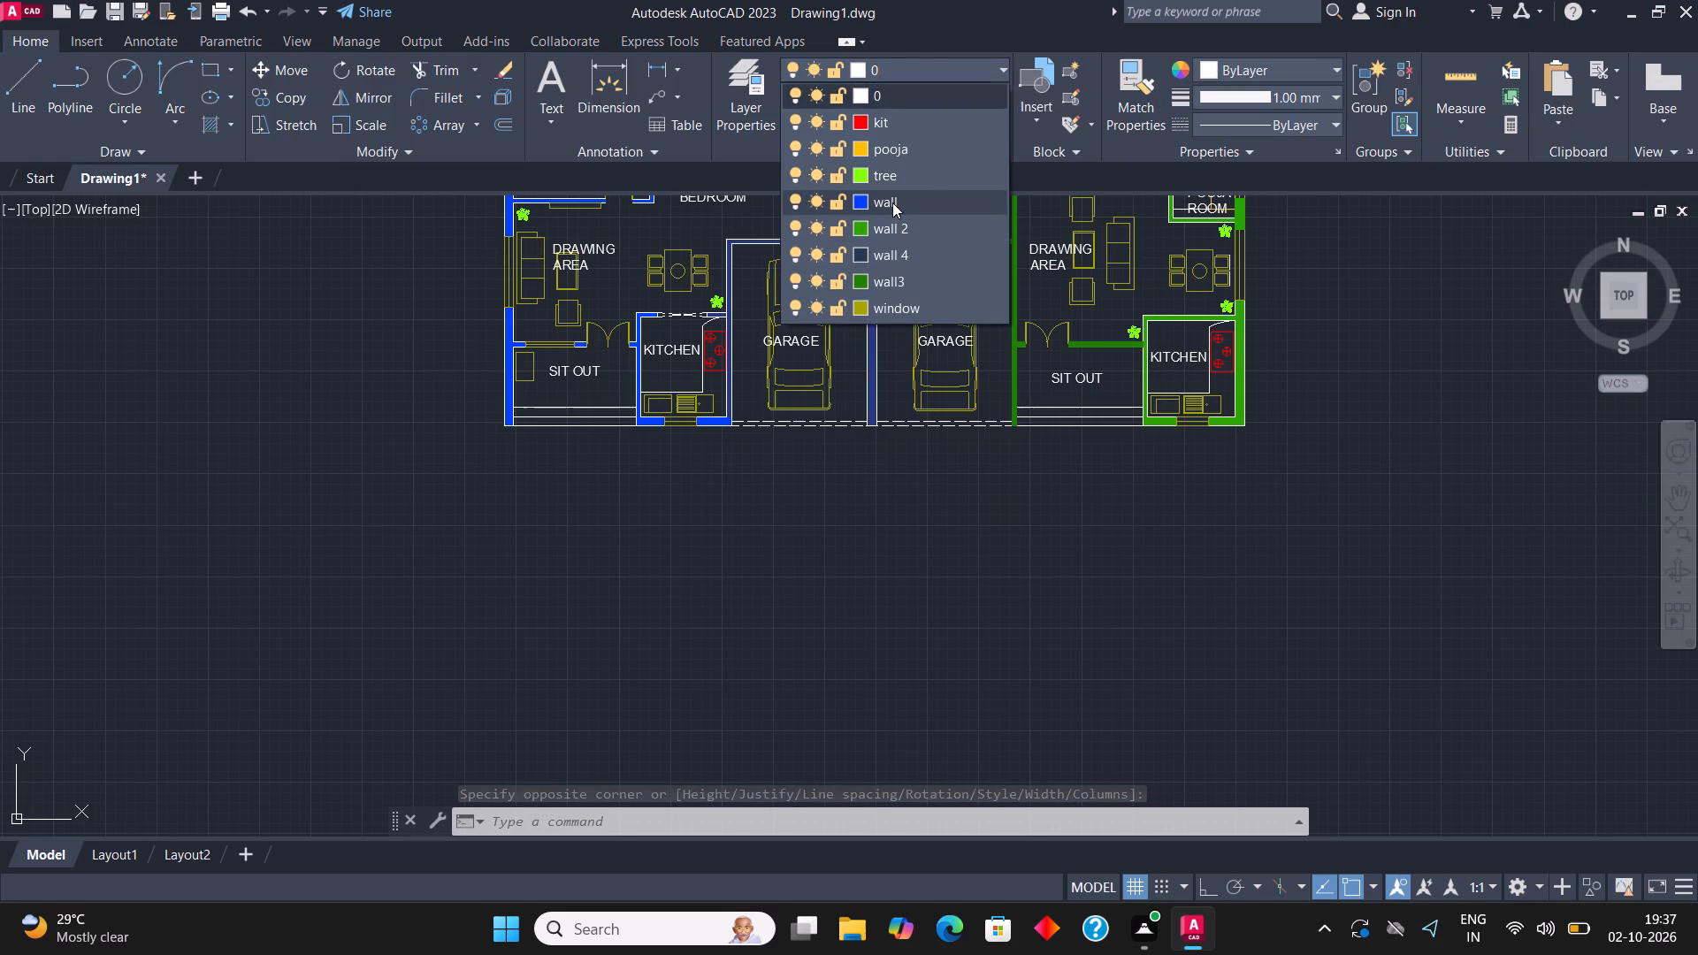
{"action": "left_click", "coordinate": [538, 81]}
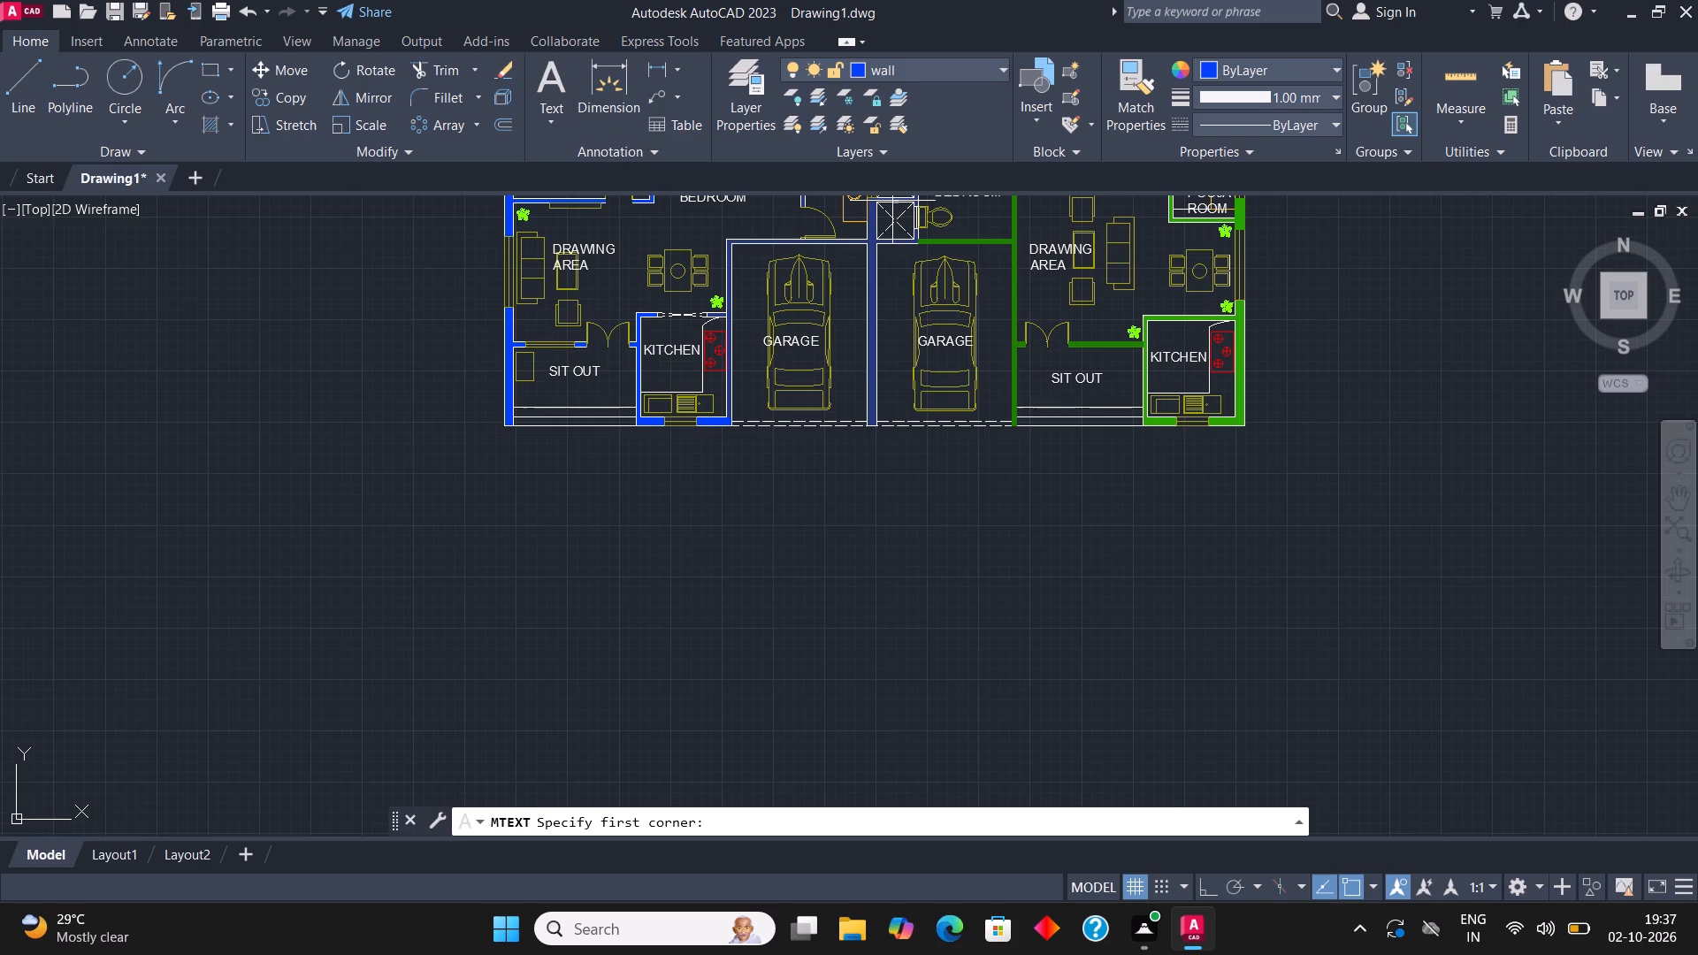
{"action": "left_click", "coordinate": [599, 582]}
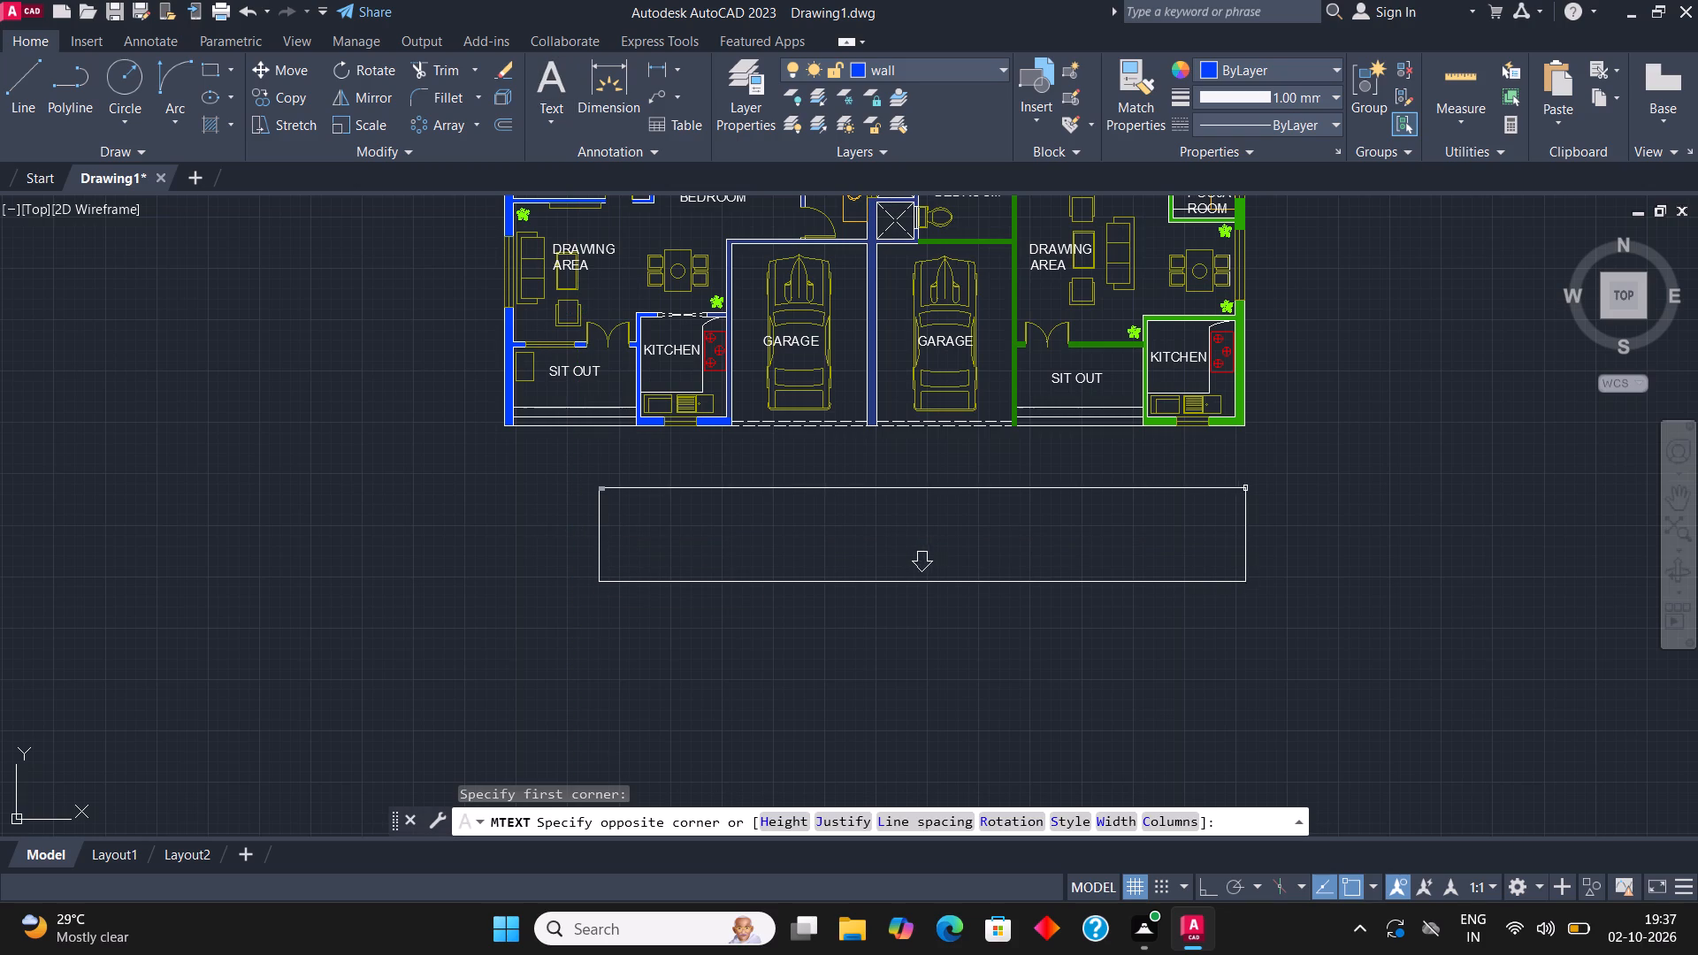
{"action": "left_click", "coordinate": [1266, 500]}
{"action": "type", "text": "GROUND FLOOR"}
{"action": "left_click", "coordinate": [1477, 115]}
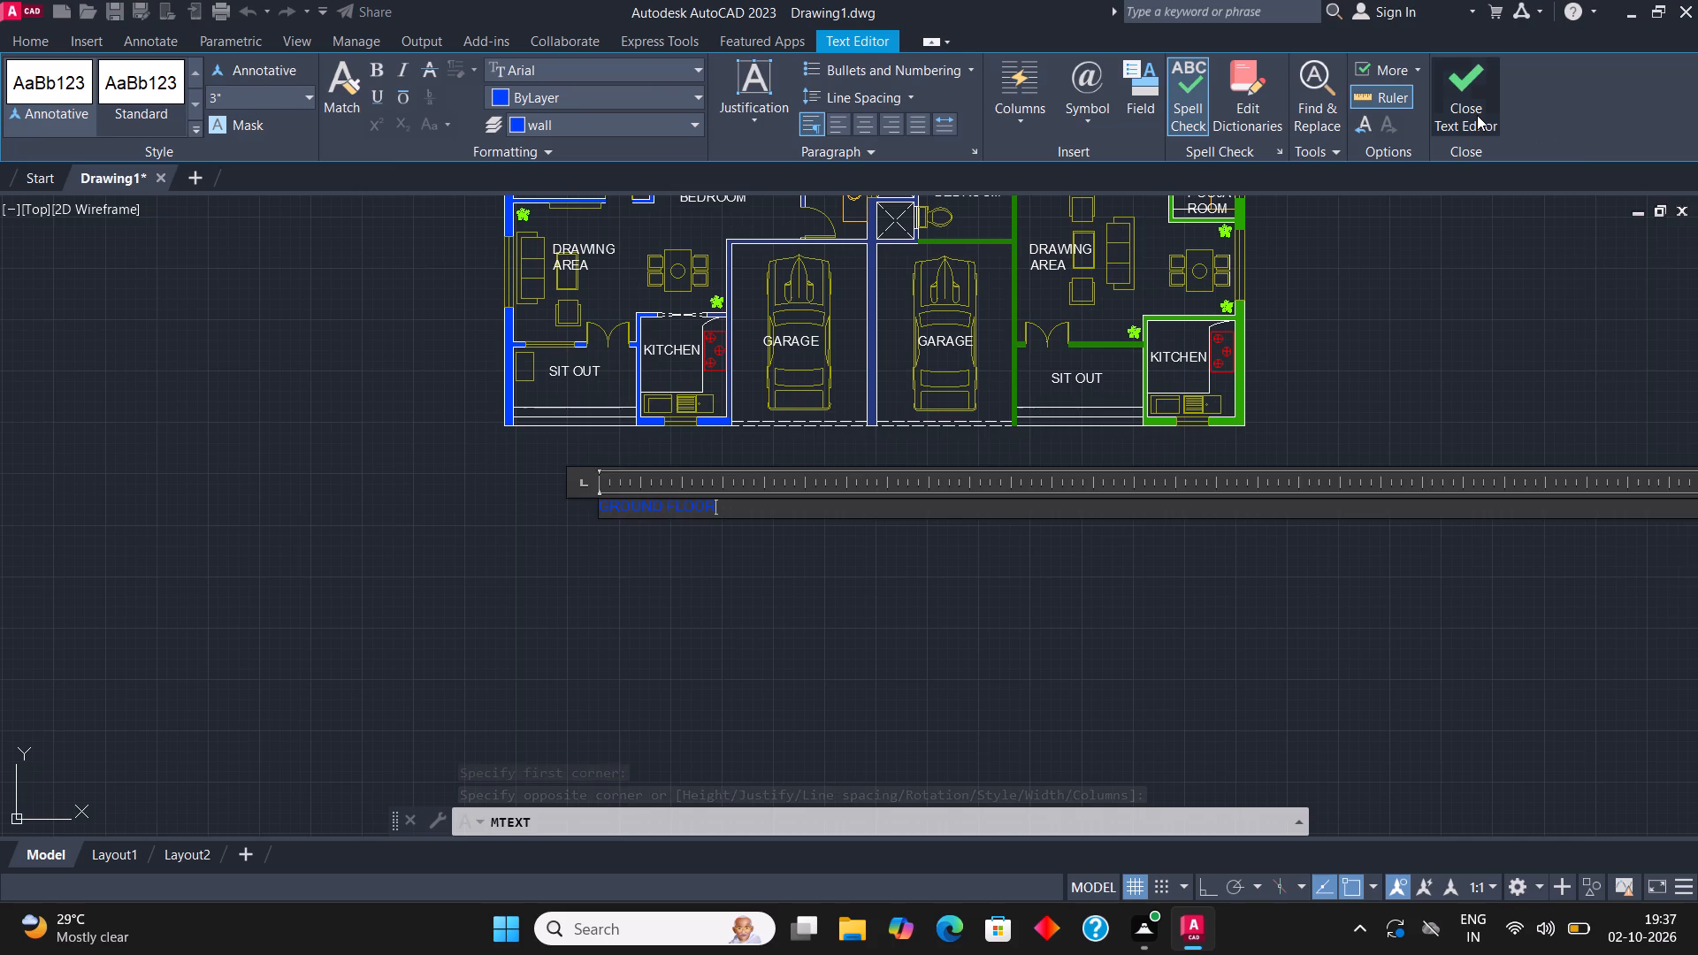
Scale the GROUND FLOOR text up to a large title size relative to the floor plan.
{"action": "scroll", "coordinate": [676, 500], "scroll_direction": "up", "scroll_amount": 2}
{"action": "left_click", "coordinate": [524, 506]}
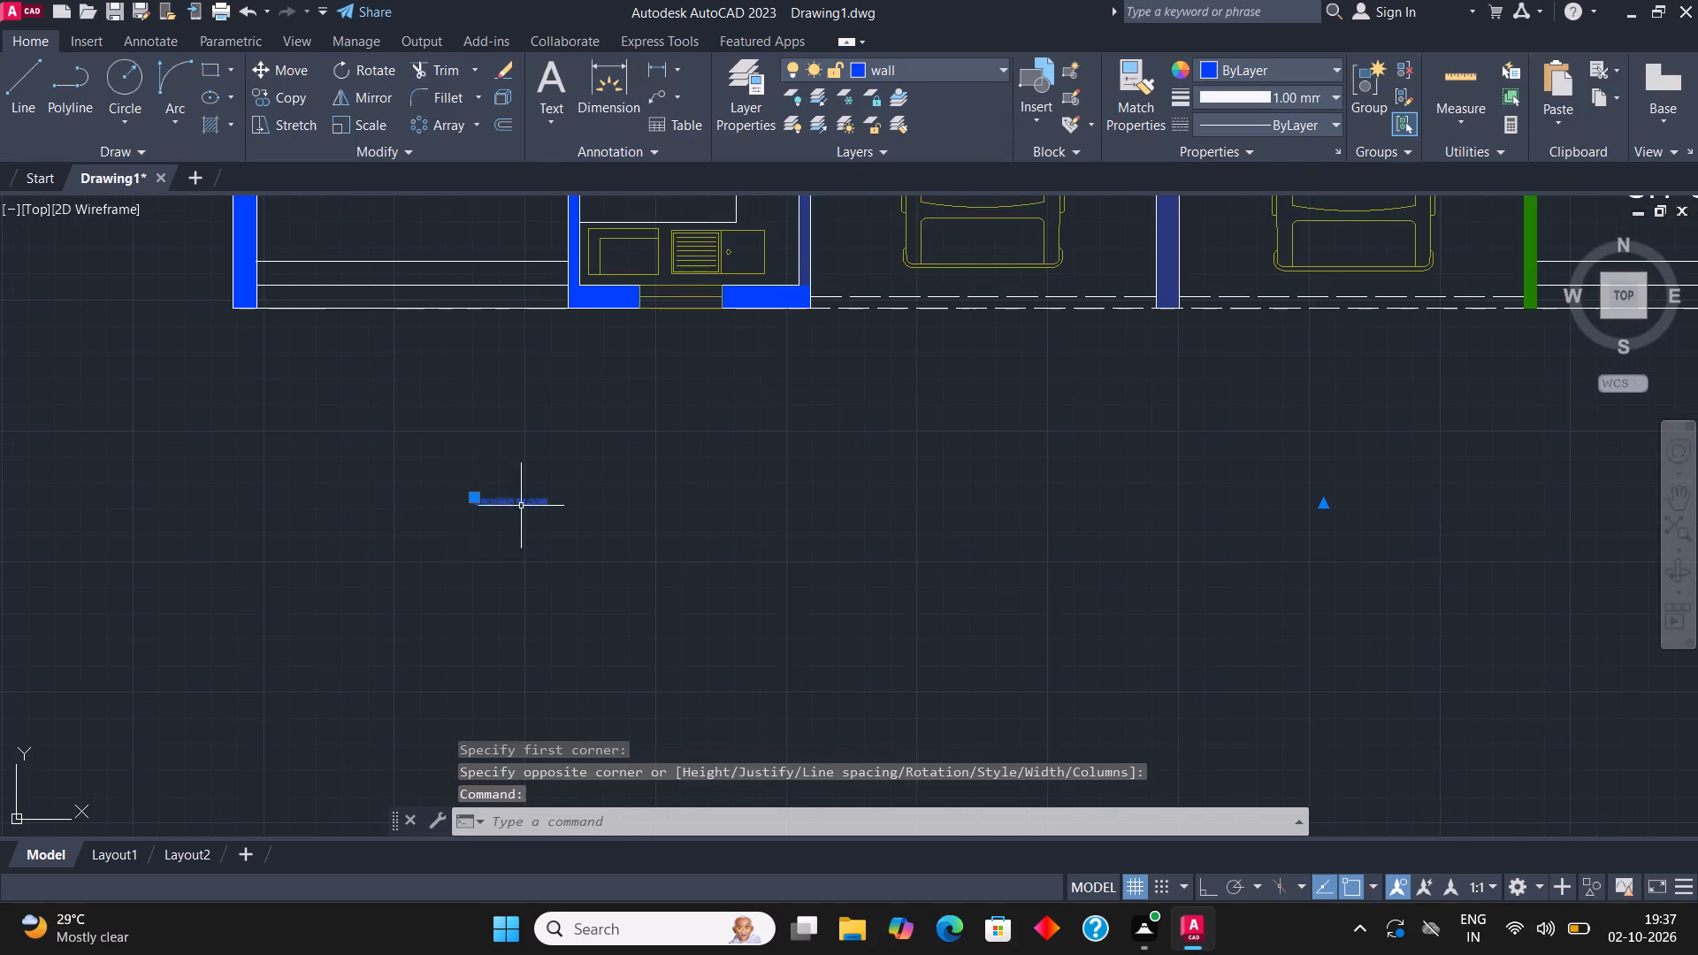
{"action": "left_click", "coordinate": [366, 112]}
{"action": "left_click", "coordinate": [493, 519]}
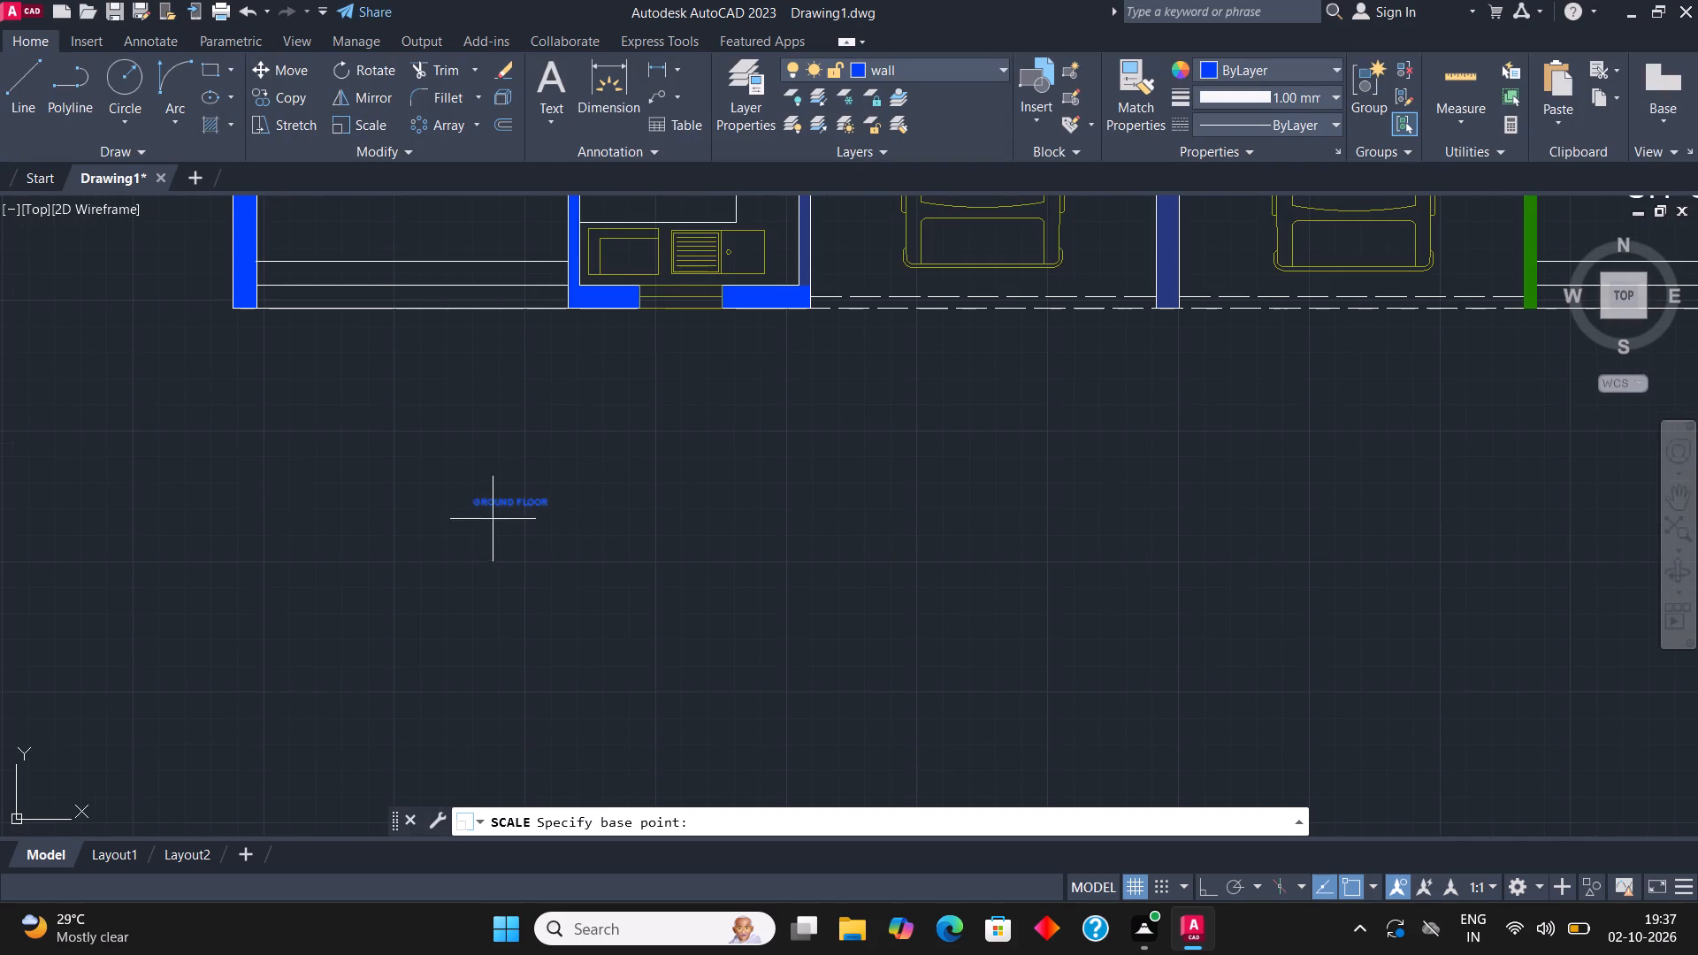
{"action": "scroll", "coordinate": [635, 532], "scroll_direction": "down", "scroll_amount": 2}
{"action": "scroll", "coordinate": [560, 537], "scroll_direction": "down", "scroll_amount": 3}
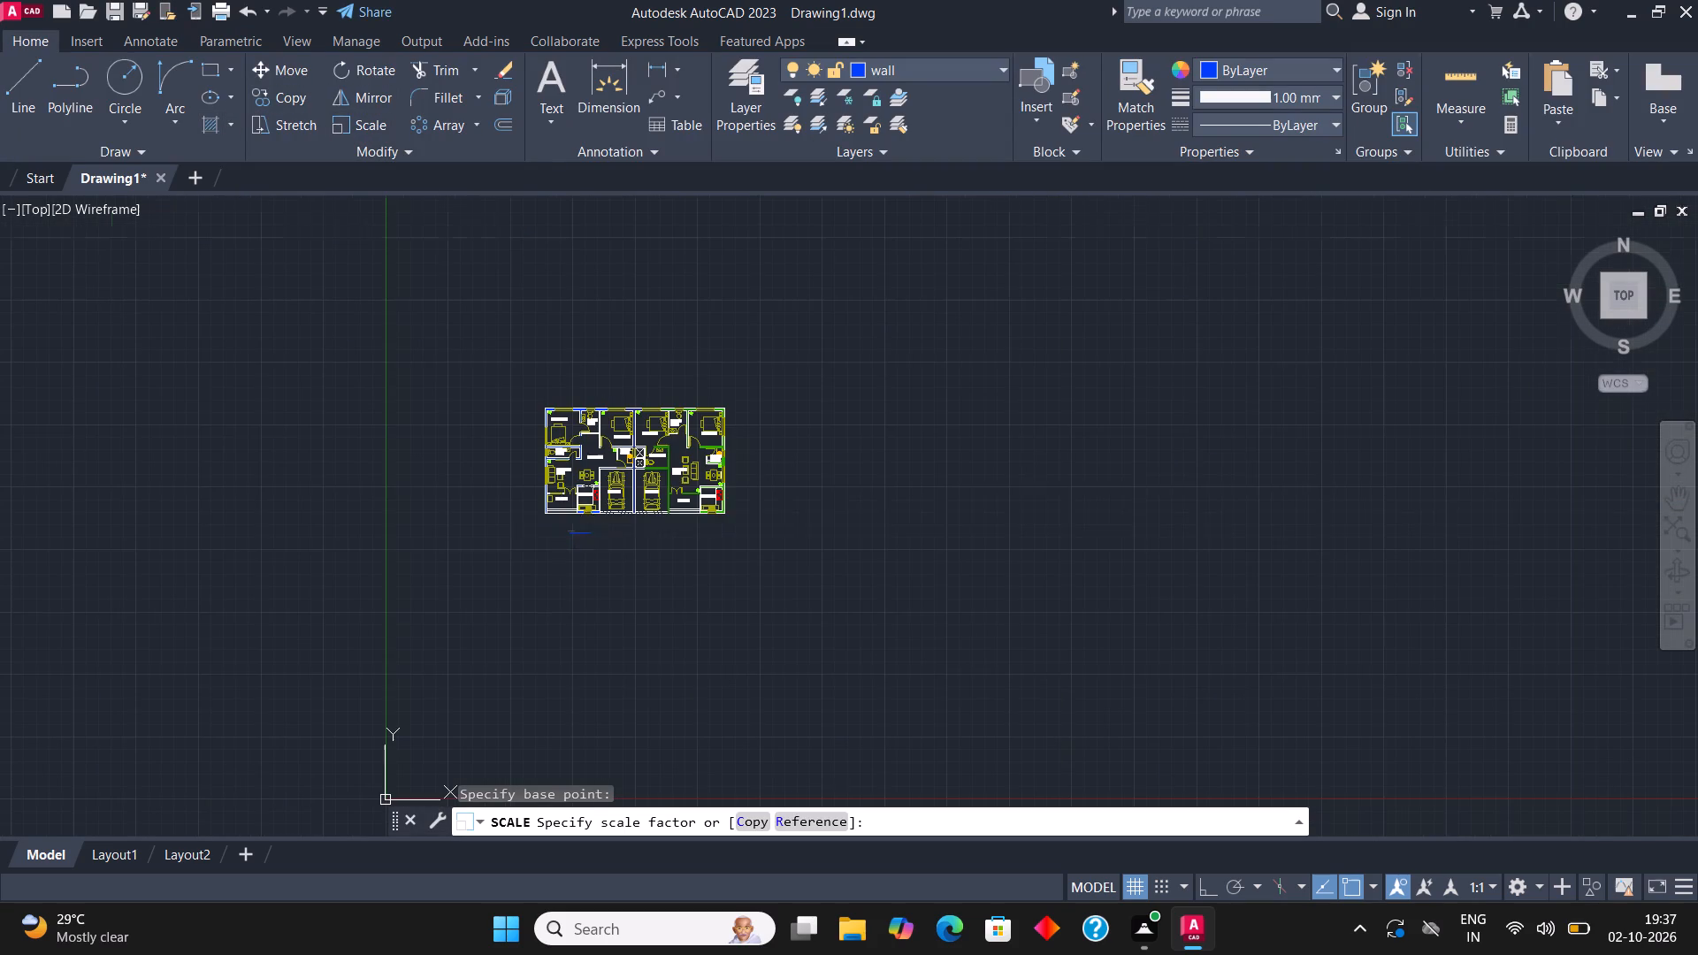
{"action": "left_click", "coordinate": [1402, 521]}
Move the GROUND FLOOR title clear of the walls, roughly centred beneath the two garages.
{"action": "scroll", "coordinate": [526, 547], "scroll_direction": "up", "scroll_amount": 1}
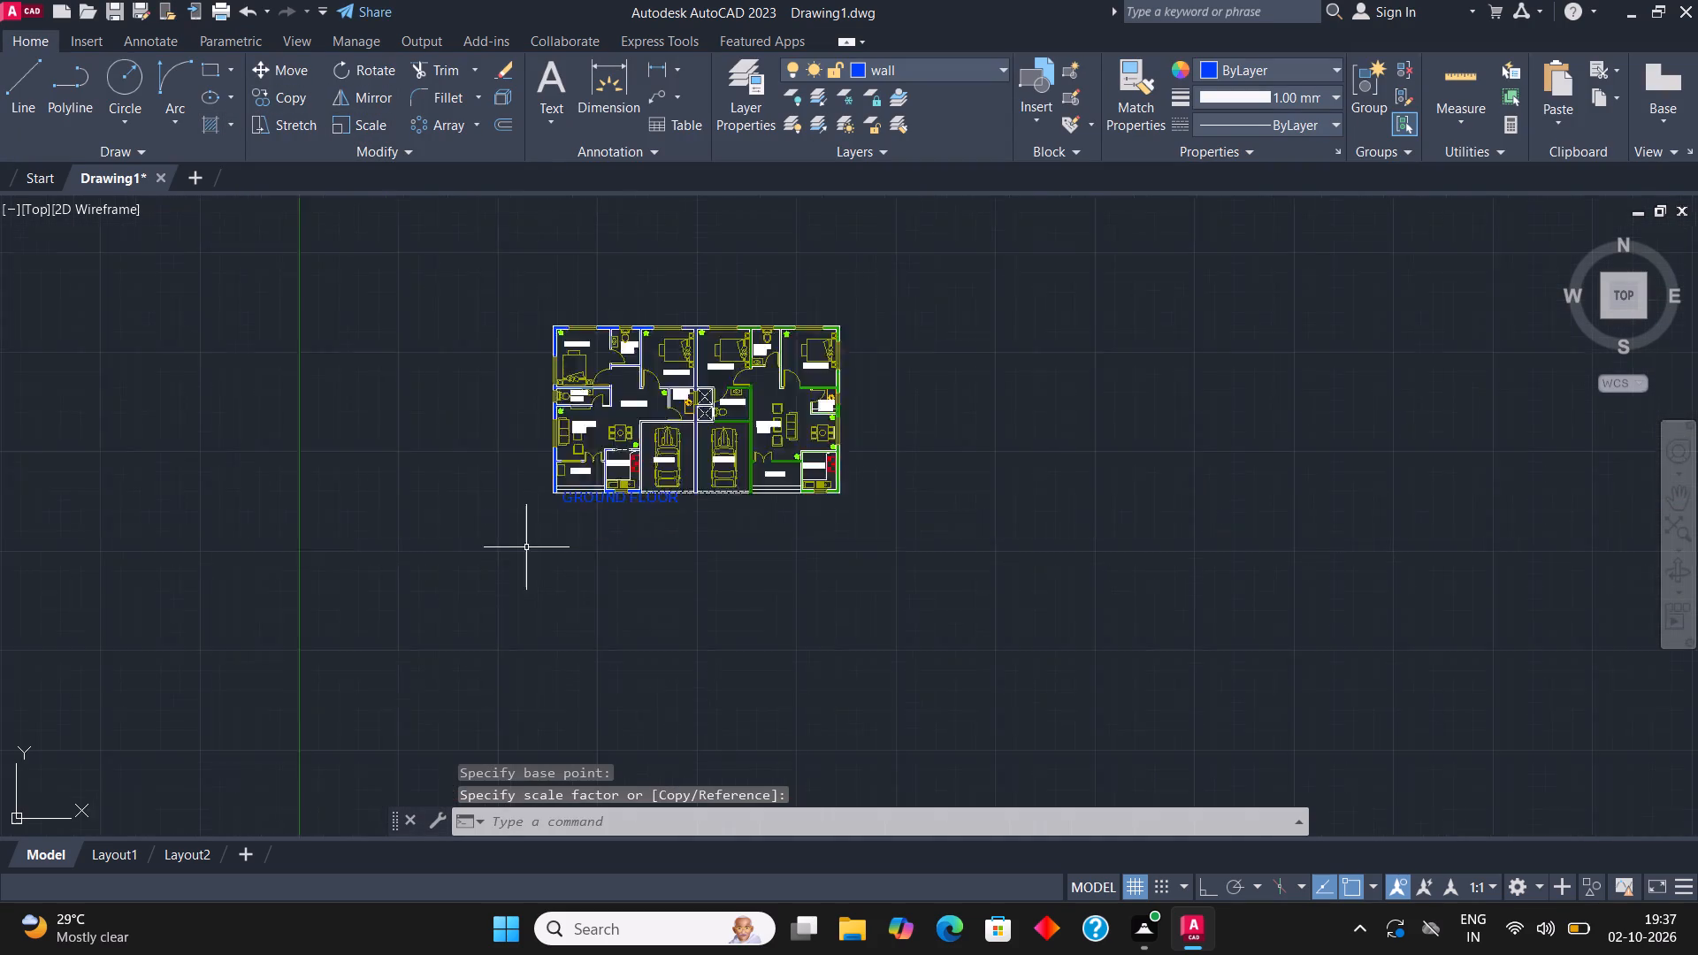
{"action": "scroll", "coordinate": [526, 547], "scroll_direction": "up", "scroll_amount": 3}
{"action": "middle_click_drag", "start_coordinate": [865, 516], "coordinate": [507, 591]}
{"action": "left_click", "coordinate": [512, 428]}
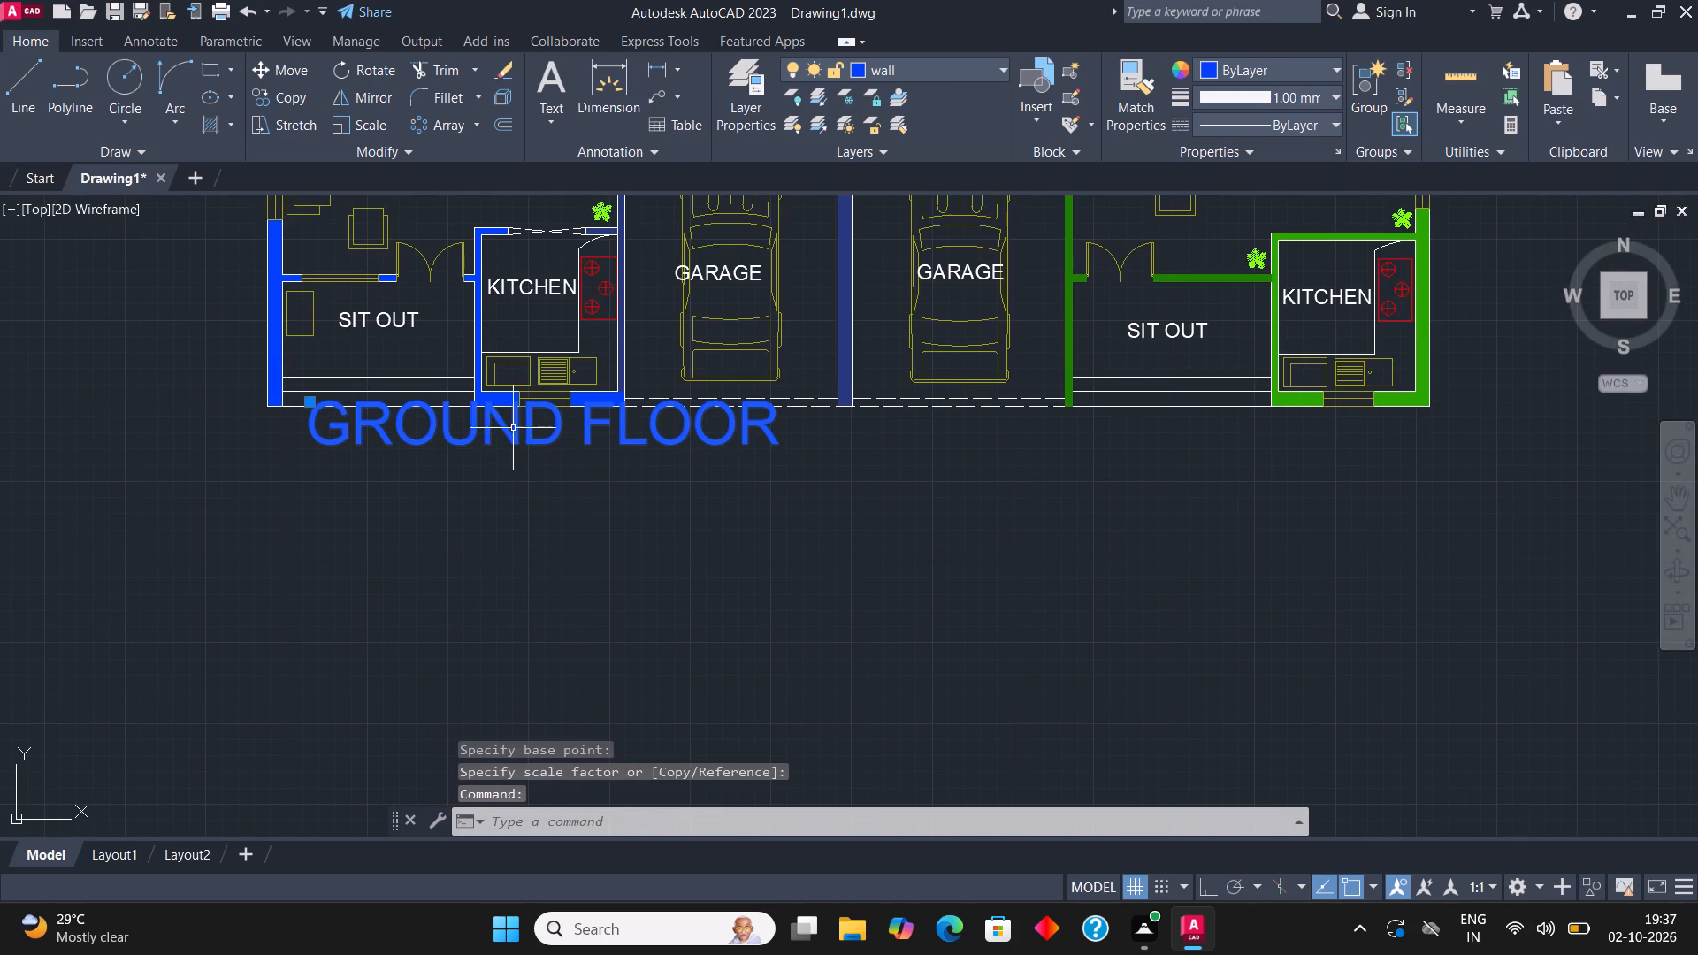
{"action": "left_click", "coordinate": [301, 69]}
{"action": "left_click", "coordinate": [555, 455]}
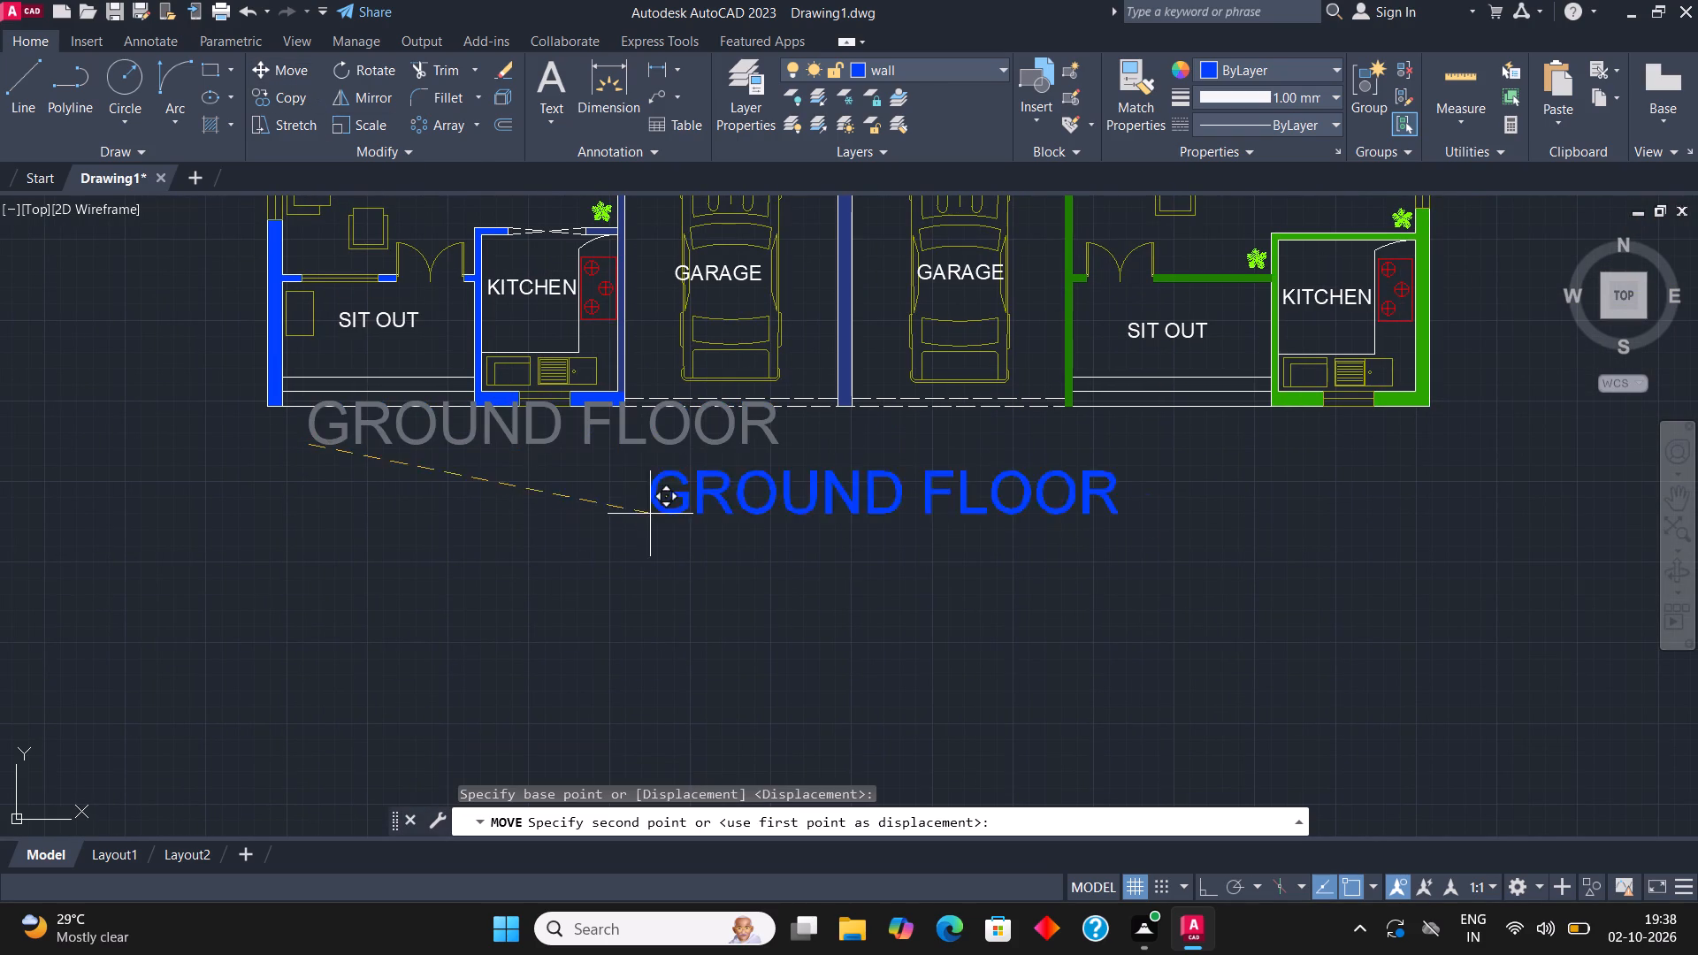
{"action": "left_click", "coordinate": [600, 543]}
{"action": "scroll", "coordinate": [599, 596], "scroll_direction": "down", "scroll_amount": 1}
{"action": "middle_click_drag", "start_coordinate": [817, 615], "coordinate": [860, 546]}
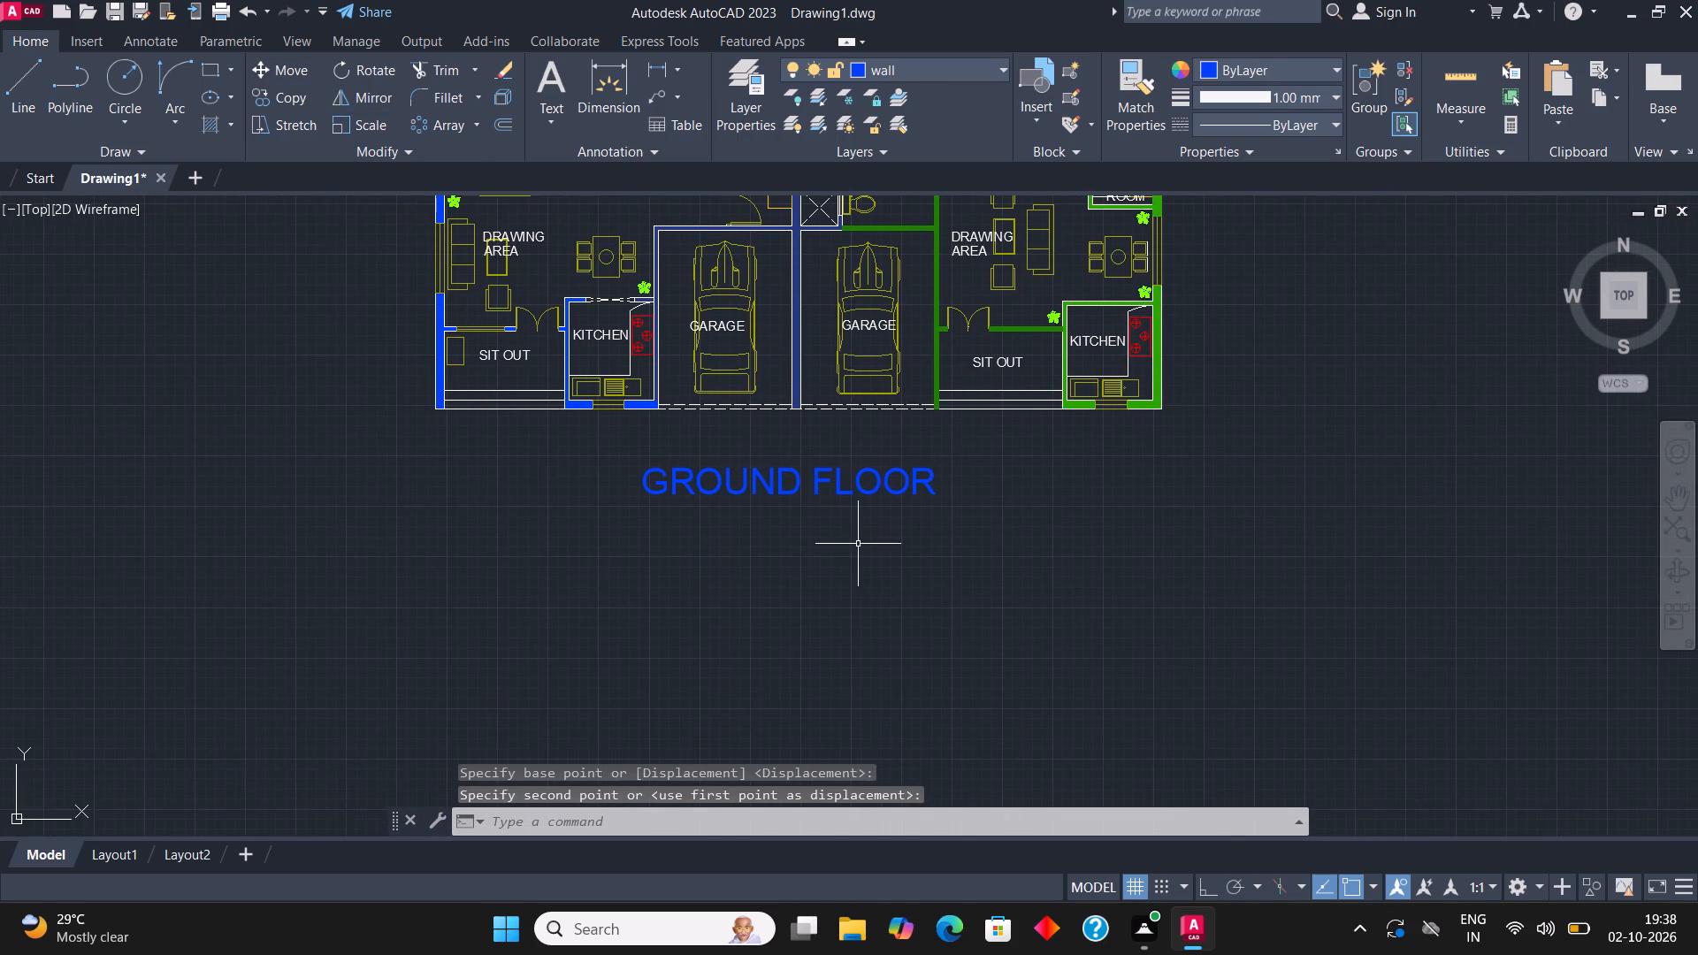
Make the kit layer current and add the multiline text 60'*35' beneath the GROUND FLOOR title.
{"action": "middle_click_drag", "start_coordinate": [863, 546], "coordinate": [914, 580]}
{"action": "scroll", "coordinate": [914, 580], "scroll_direction": "up", "scroll_amount": 2}
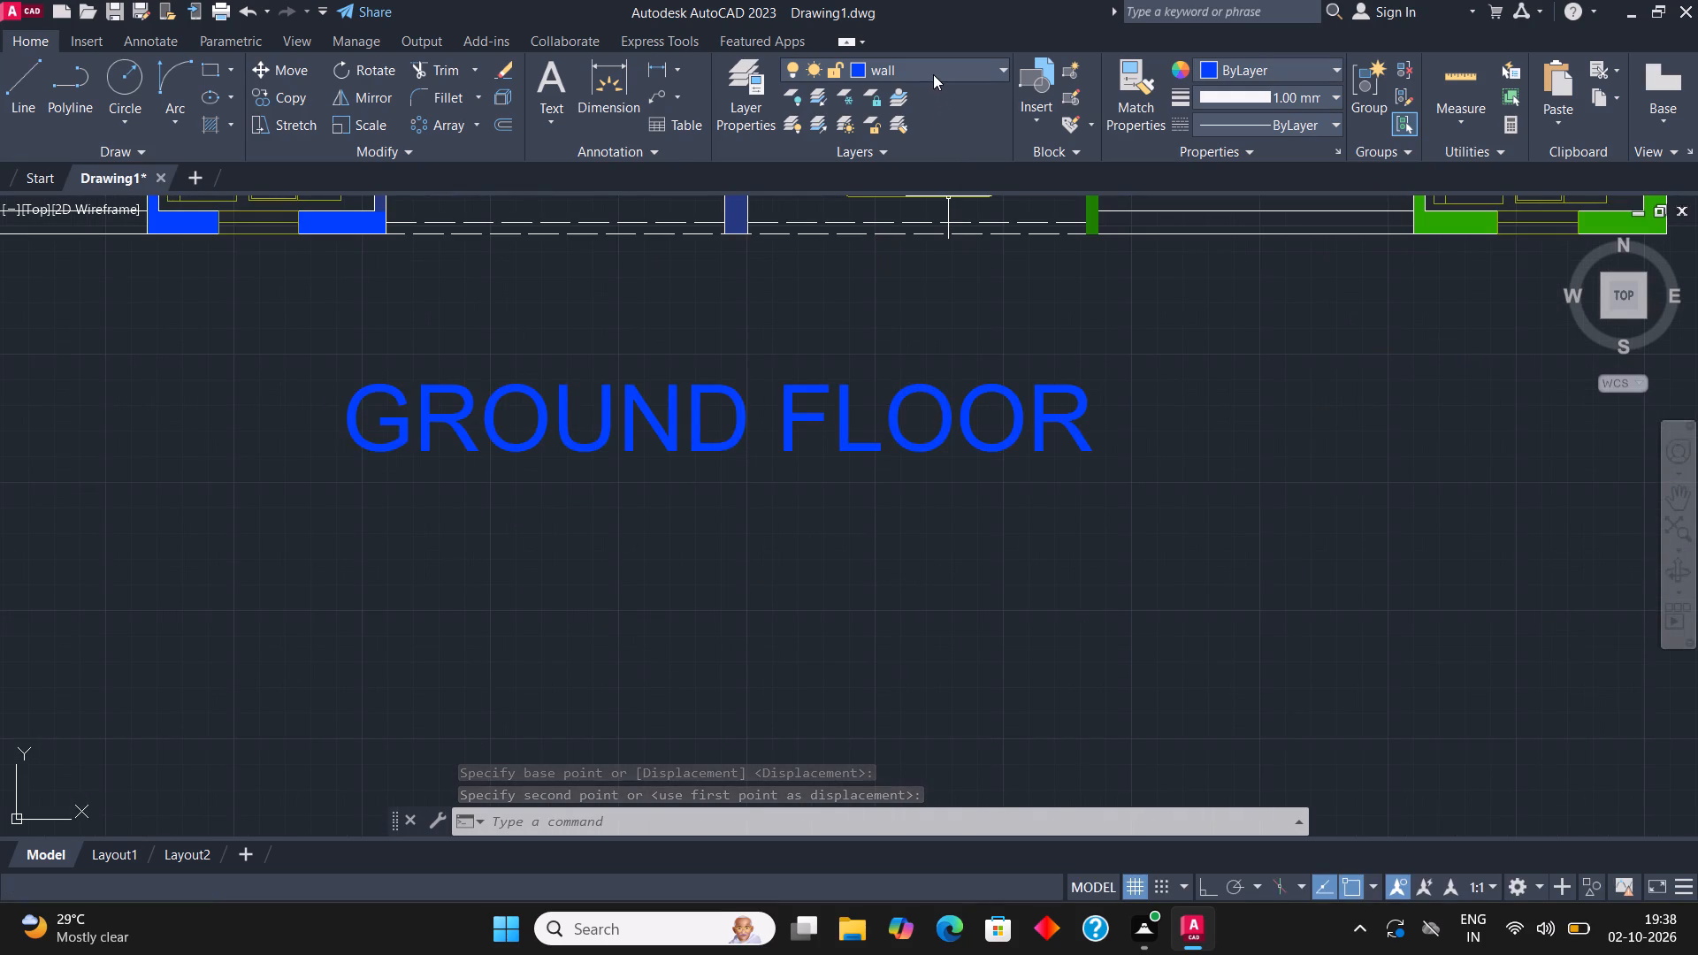
{"action": "left_click", "coordinate": [933, 74]}
{"action": "left_click", "coordinate": [884, 126]}
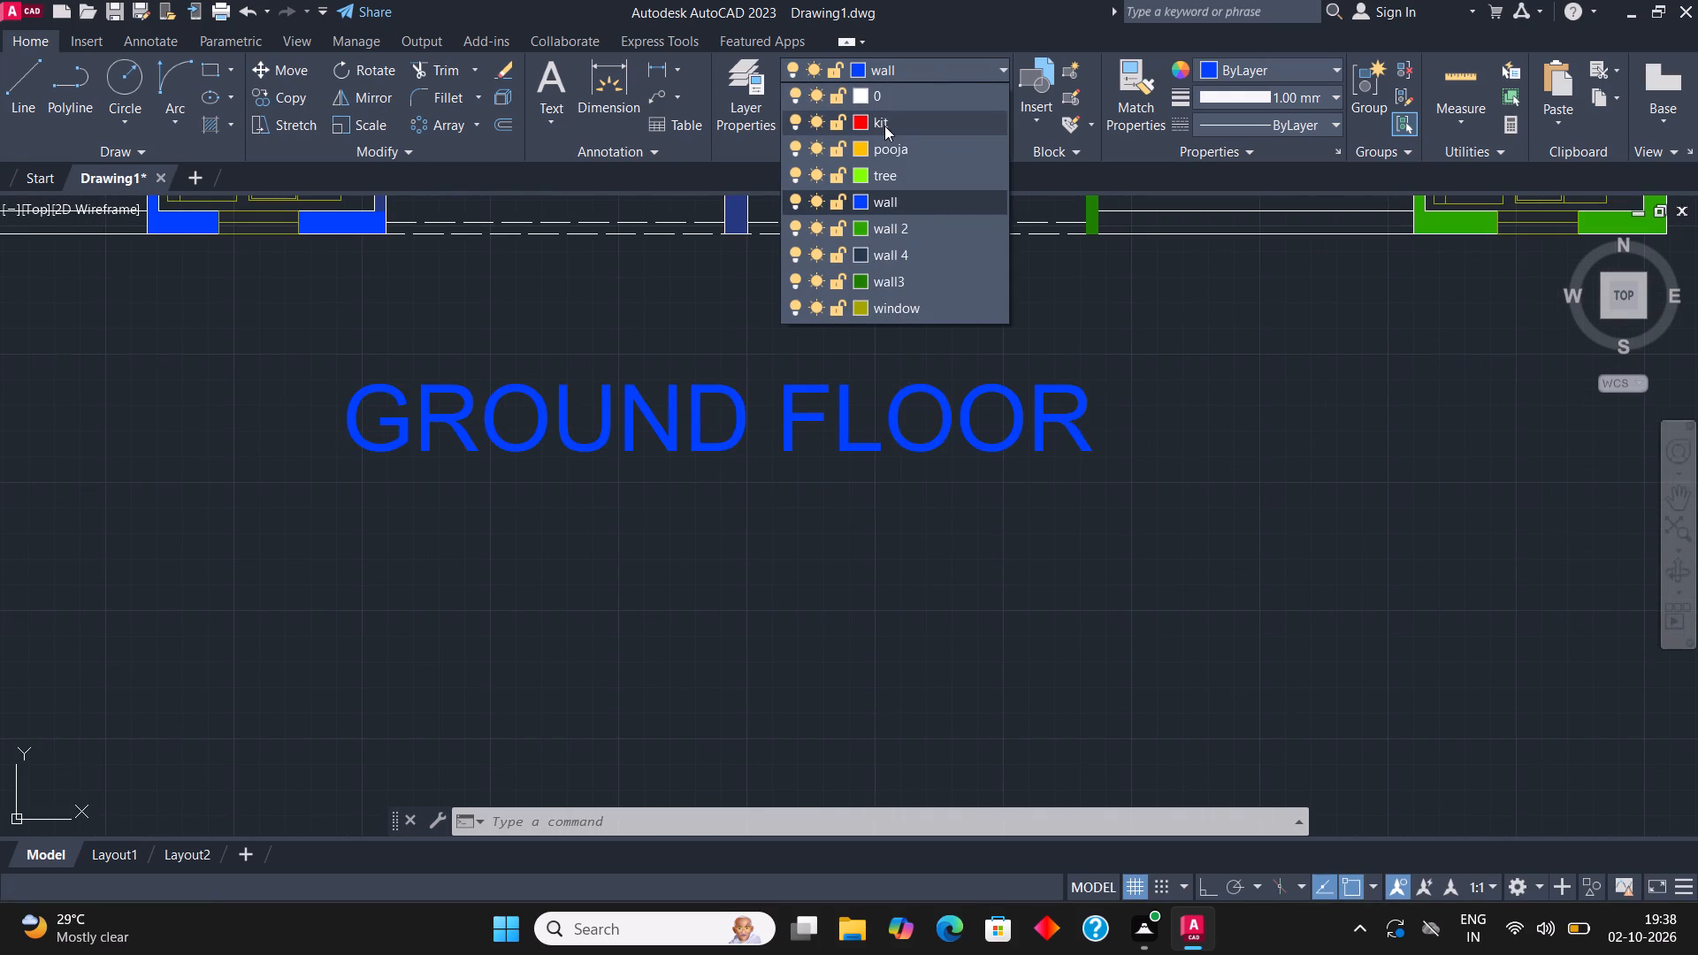
{"action": "left_click", "coordinate": [544, 84]}
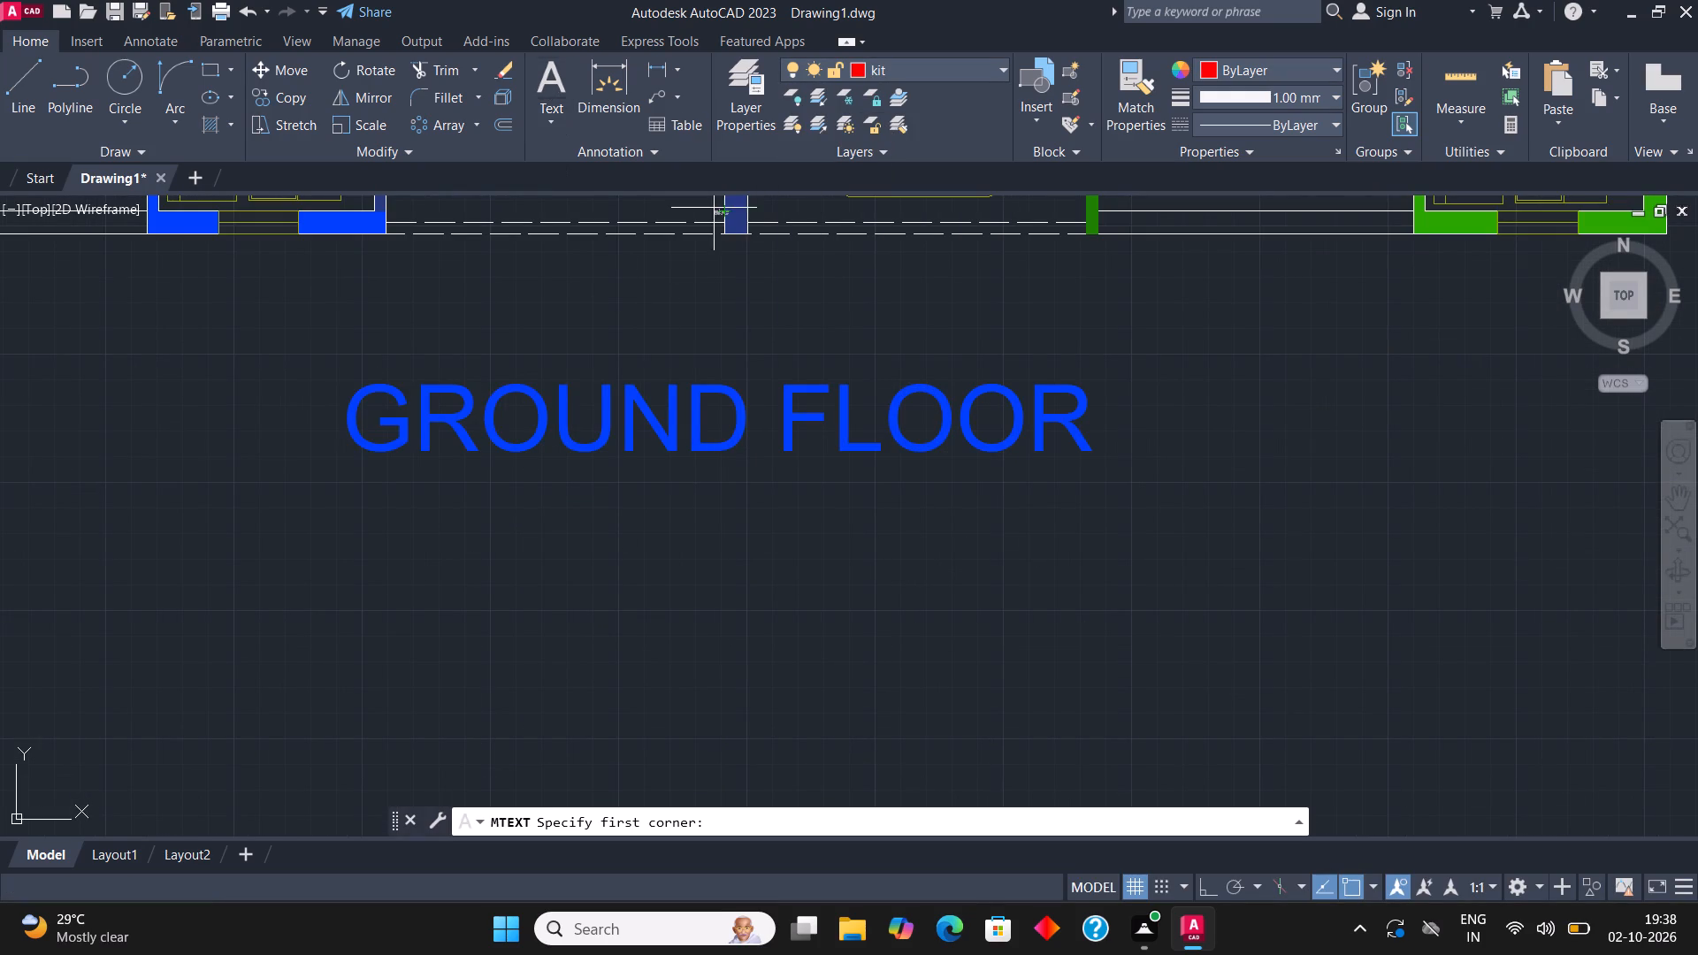
{"action": "left_click", "coordinate": [521, 607]}
{"action": "left_click", "coordinate": [1029, 498]}
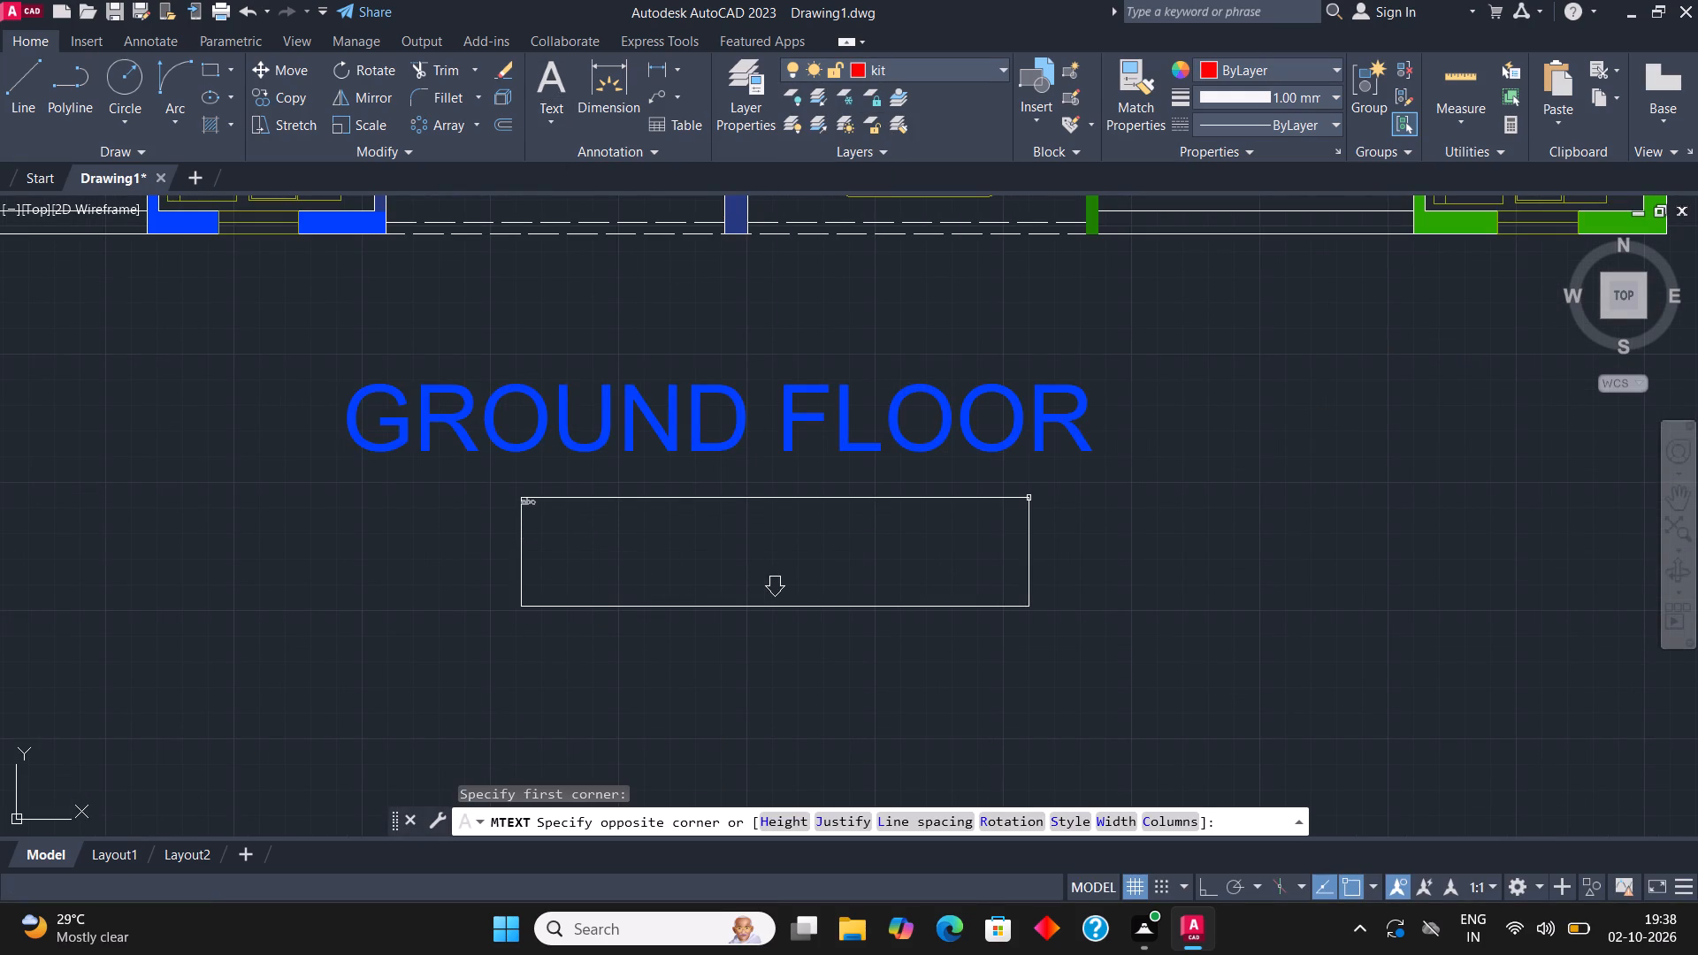
{"action": "type", "text": "60'*"}
{"action": "type", "text": "35'"}
{"action": "left_click", "coordinate": [1462, 35]}
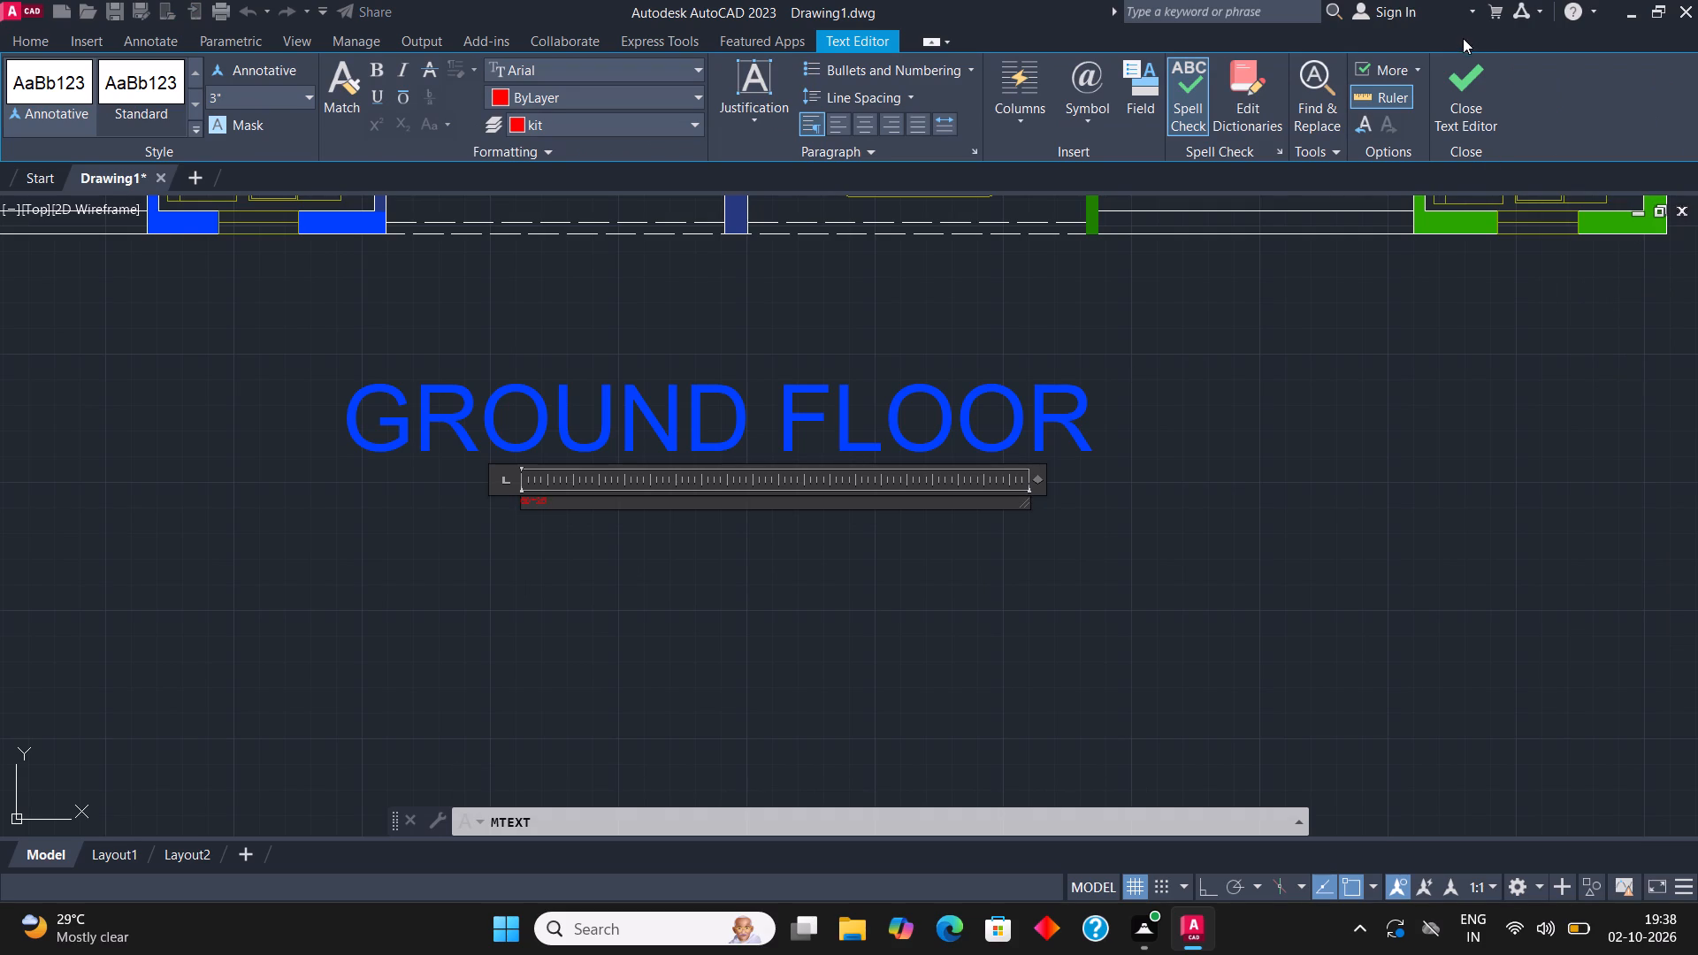
{"action": "left_click", "coordinate": [1466, 81]}
Scale the 60'*35' text up to nearly the letter size of the GROUND FLOOR title.
{"action": "left_click", "coordinate": [538, 500]}
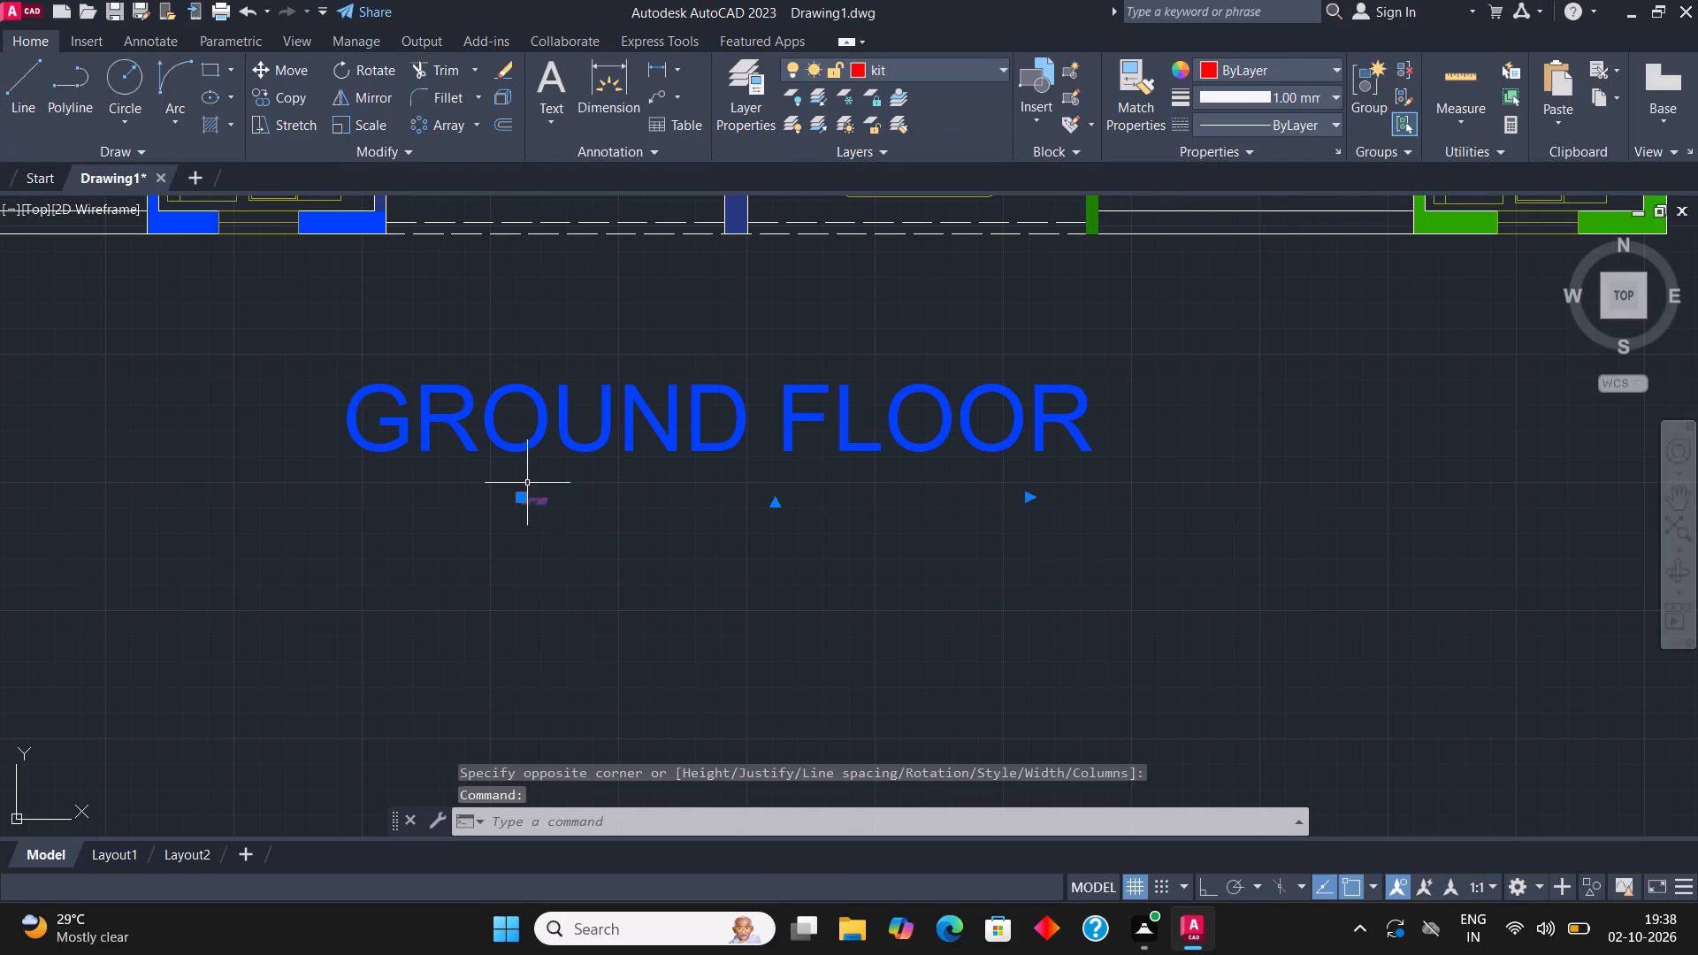
{"action": "left_click", "coordinate": [364, 113]}
{"action": "left_click", "coordinate": [527, 515]}
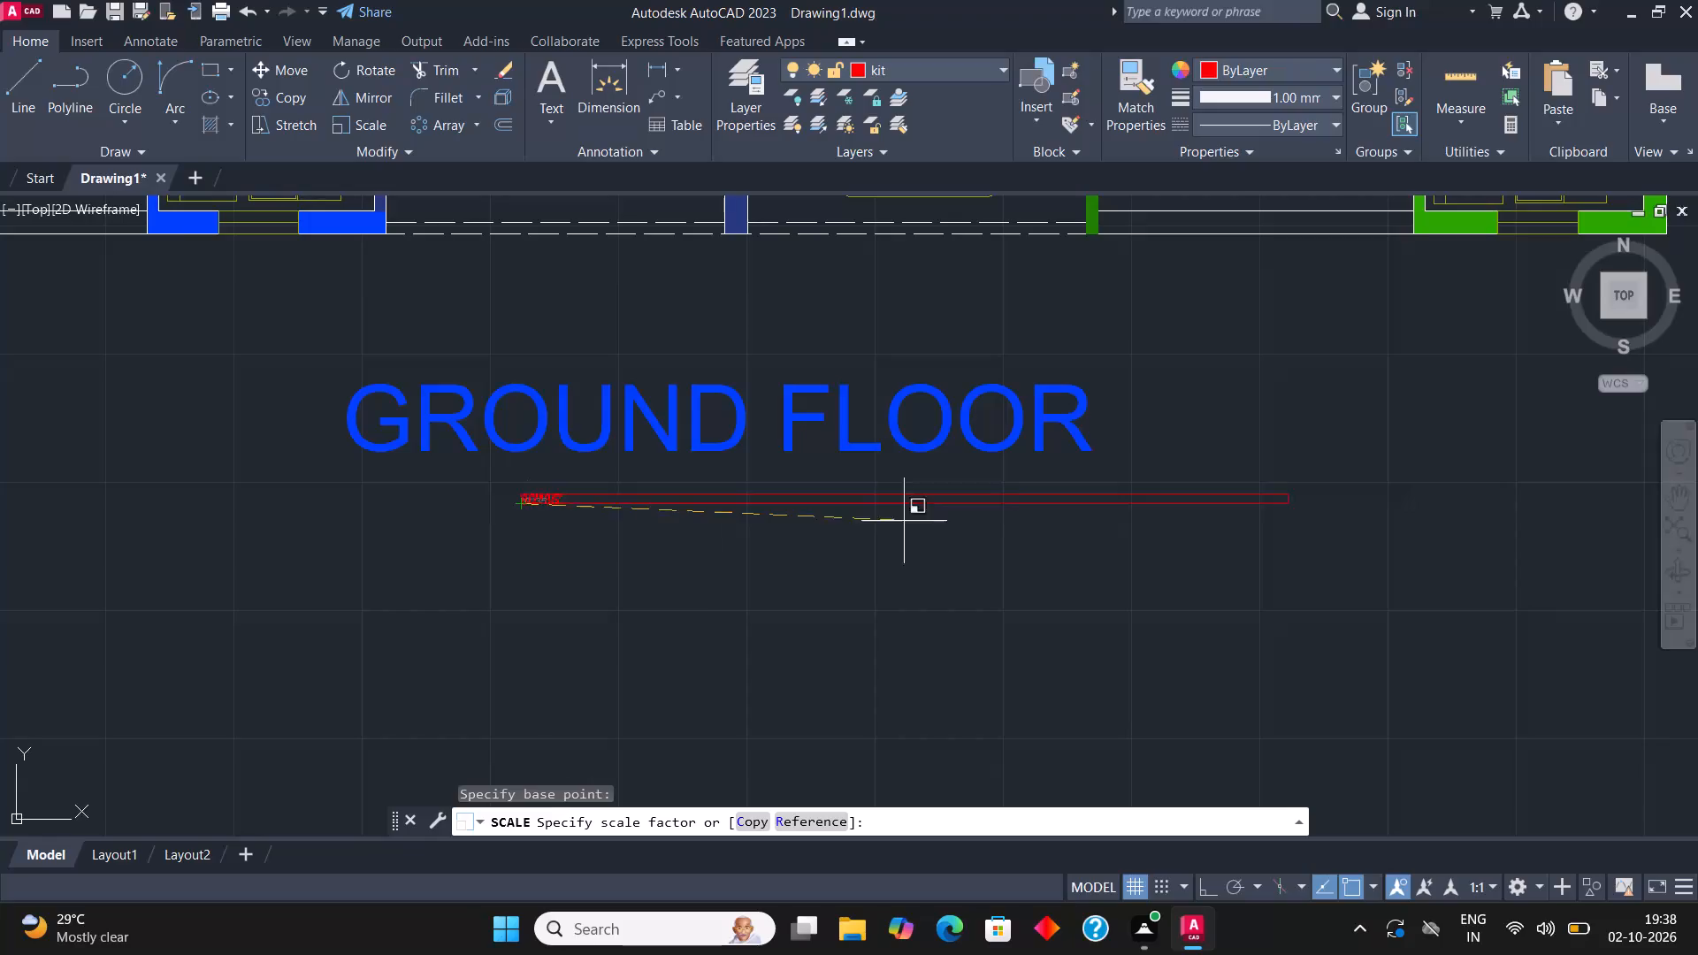
{"action": "scroll", "coordinate": [1432, 531], "scroll_direction": "down", "scroll_amount": 1}
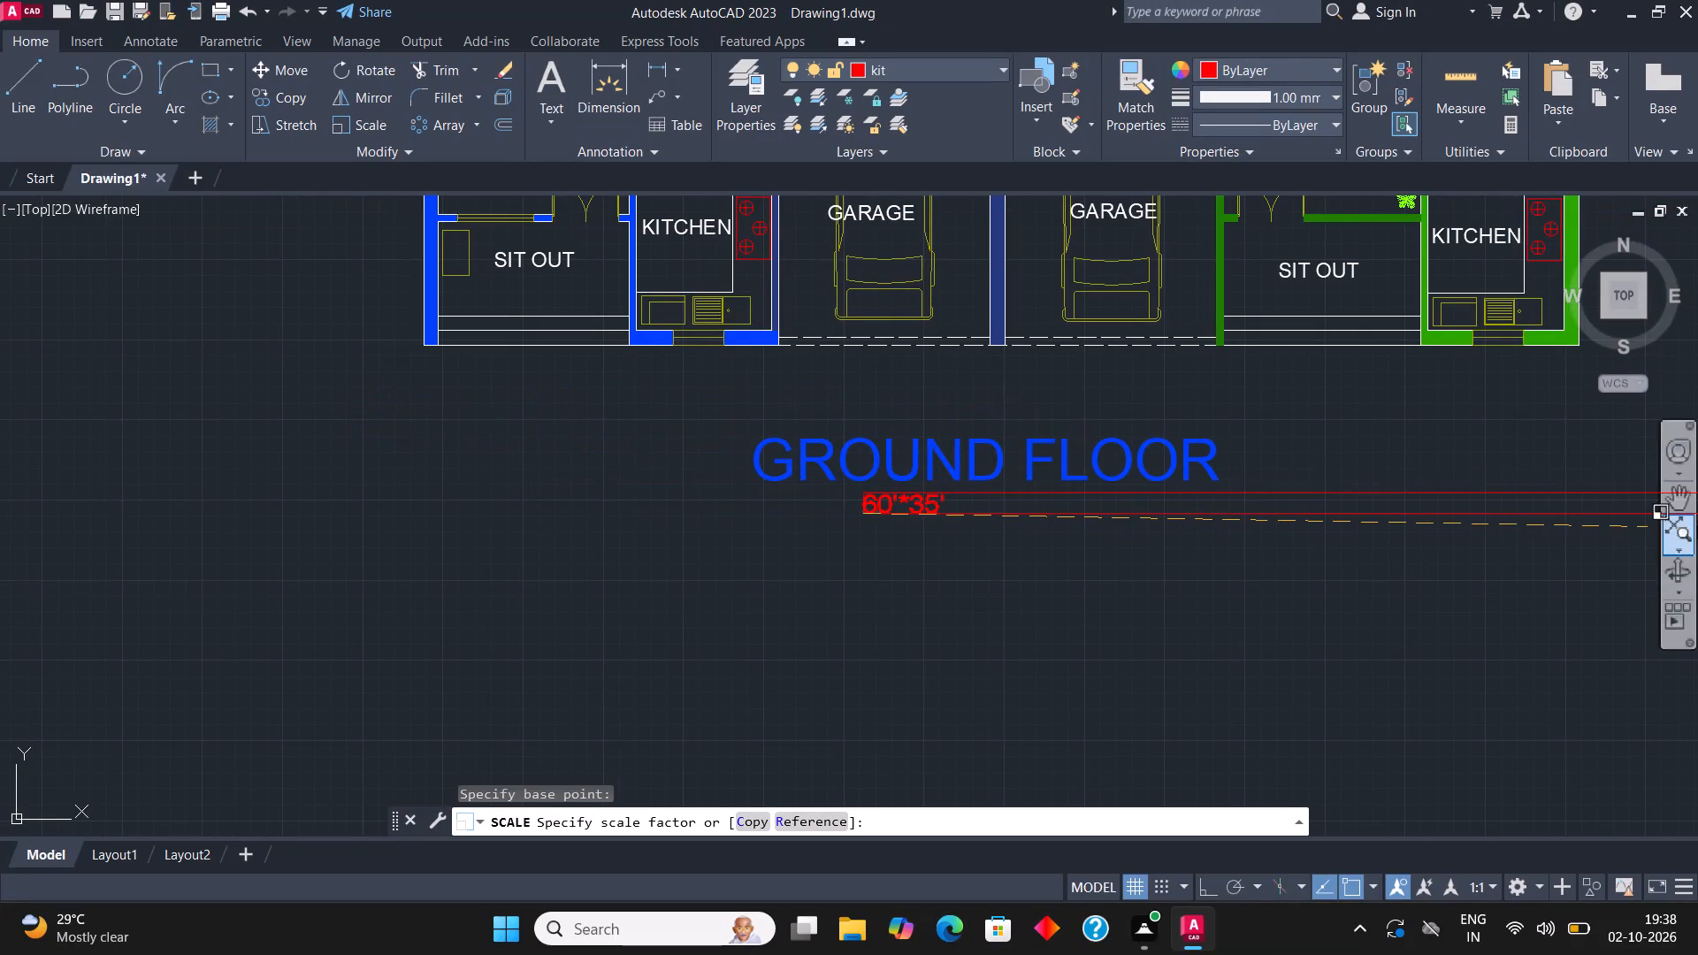
{"action": "scroll", "coordinate": [642, 609], "scroll_direction": "down", "scroll_amount": 2}
{"action": "left_click", "coordinate": [1319, 608]}
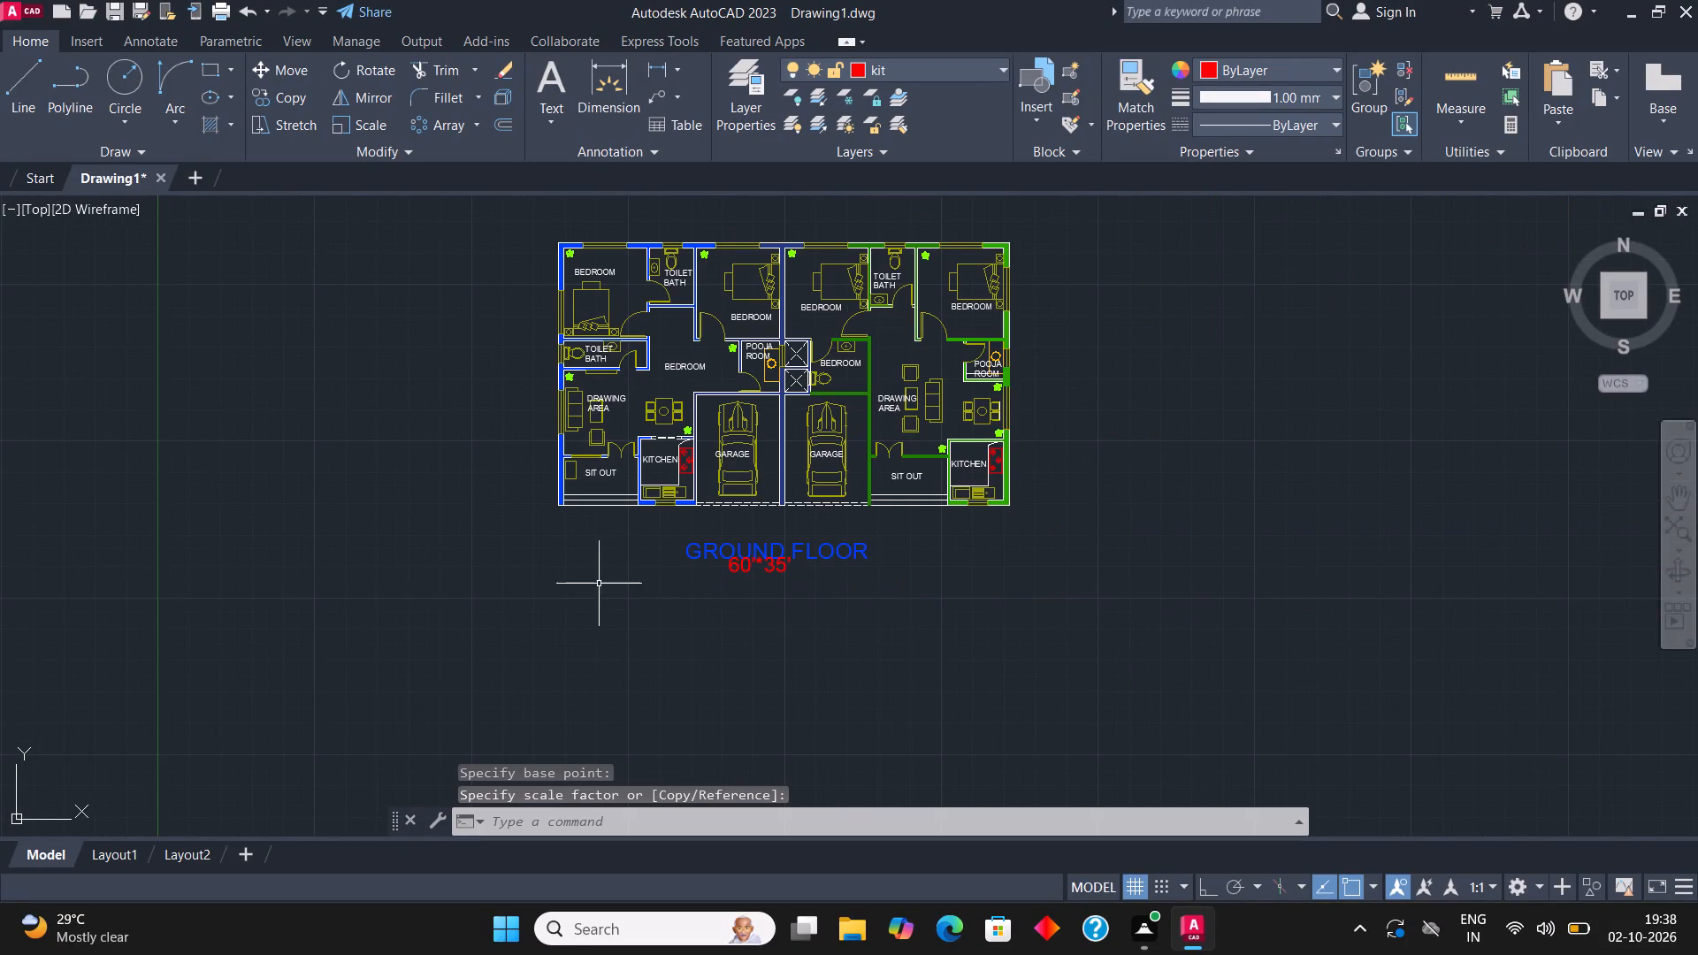
Move the 60'*35' text clear of the GROUND FLOOR title, roughly centred beneath it.
{"action": "scroll", "coordinate": [789, 584], "scroll_direction": "up", "scroll_amount": 3}
{"action": "left_click", "coordinate": [752, 523]}
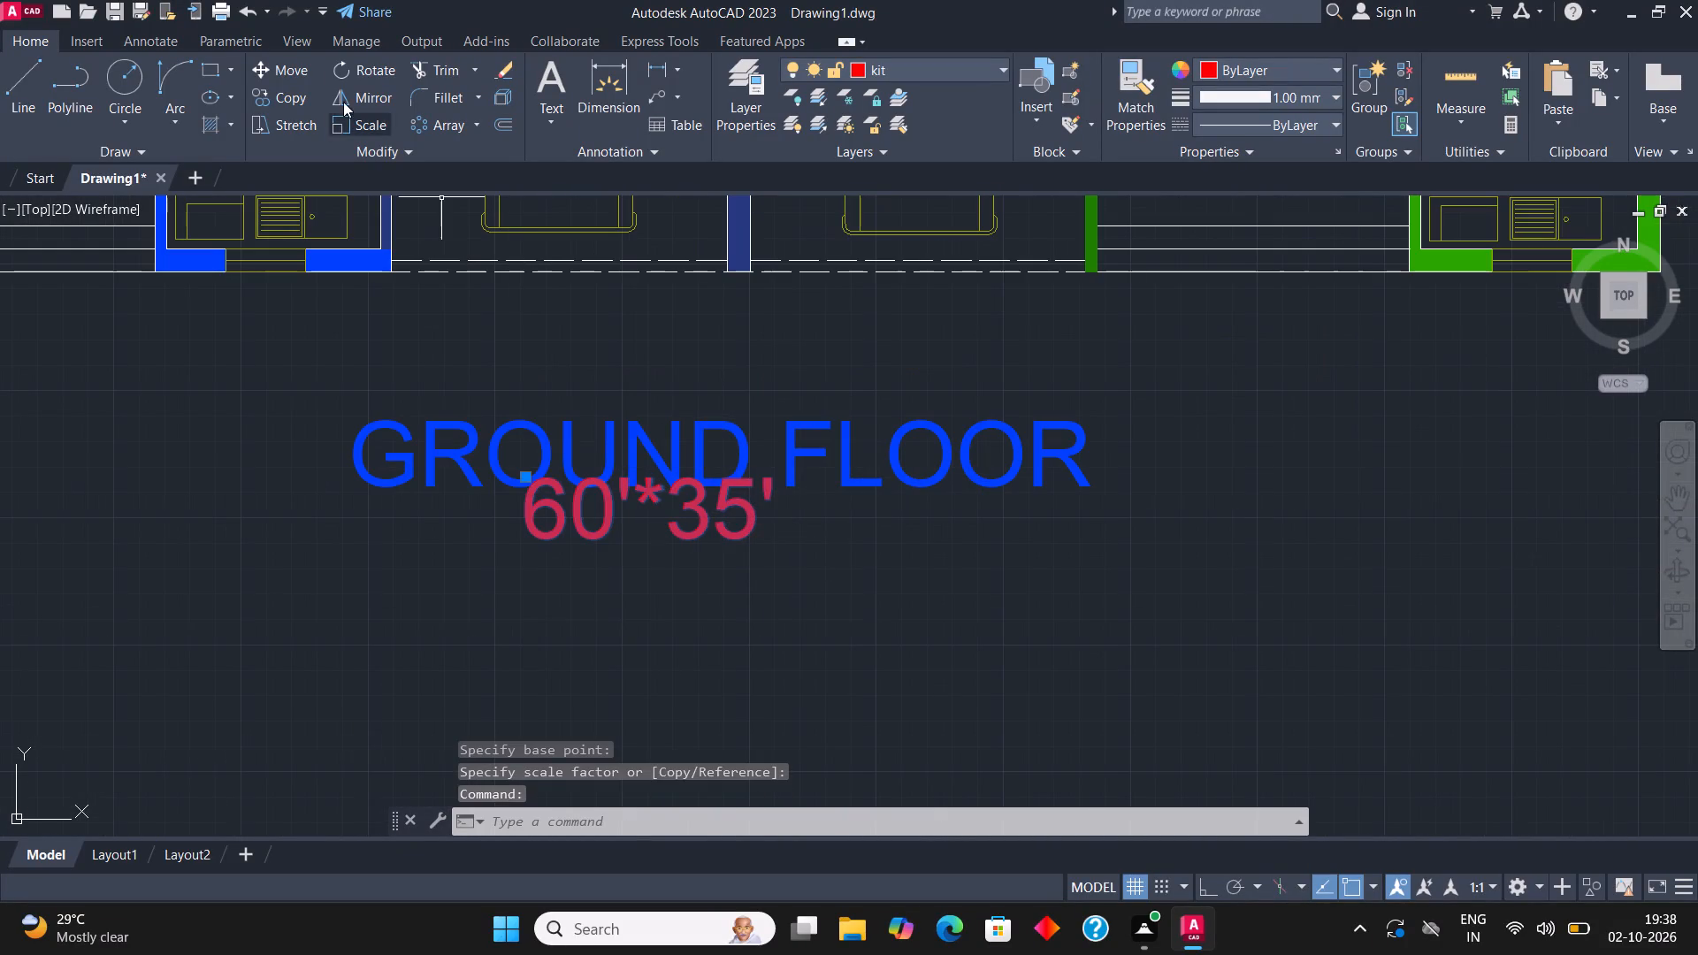
{"action": "left_click", "coordinate": [297, 65]}
{"action": "left_click", "coordinate": [686, 537]}
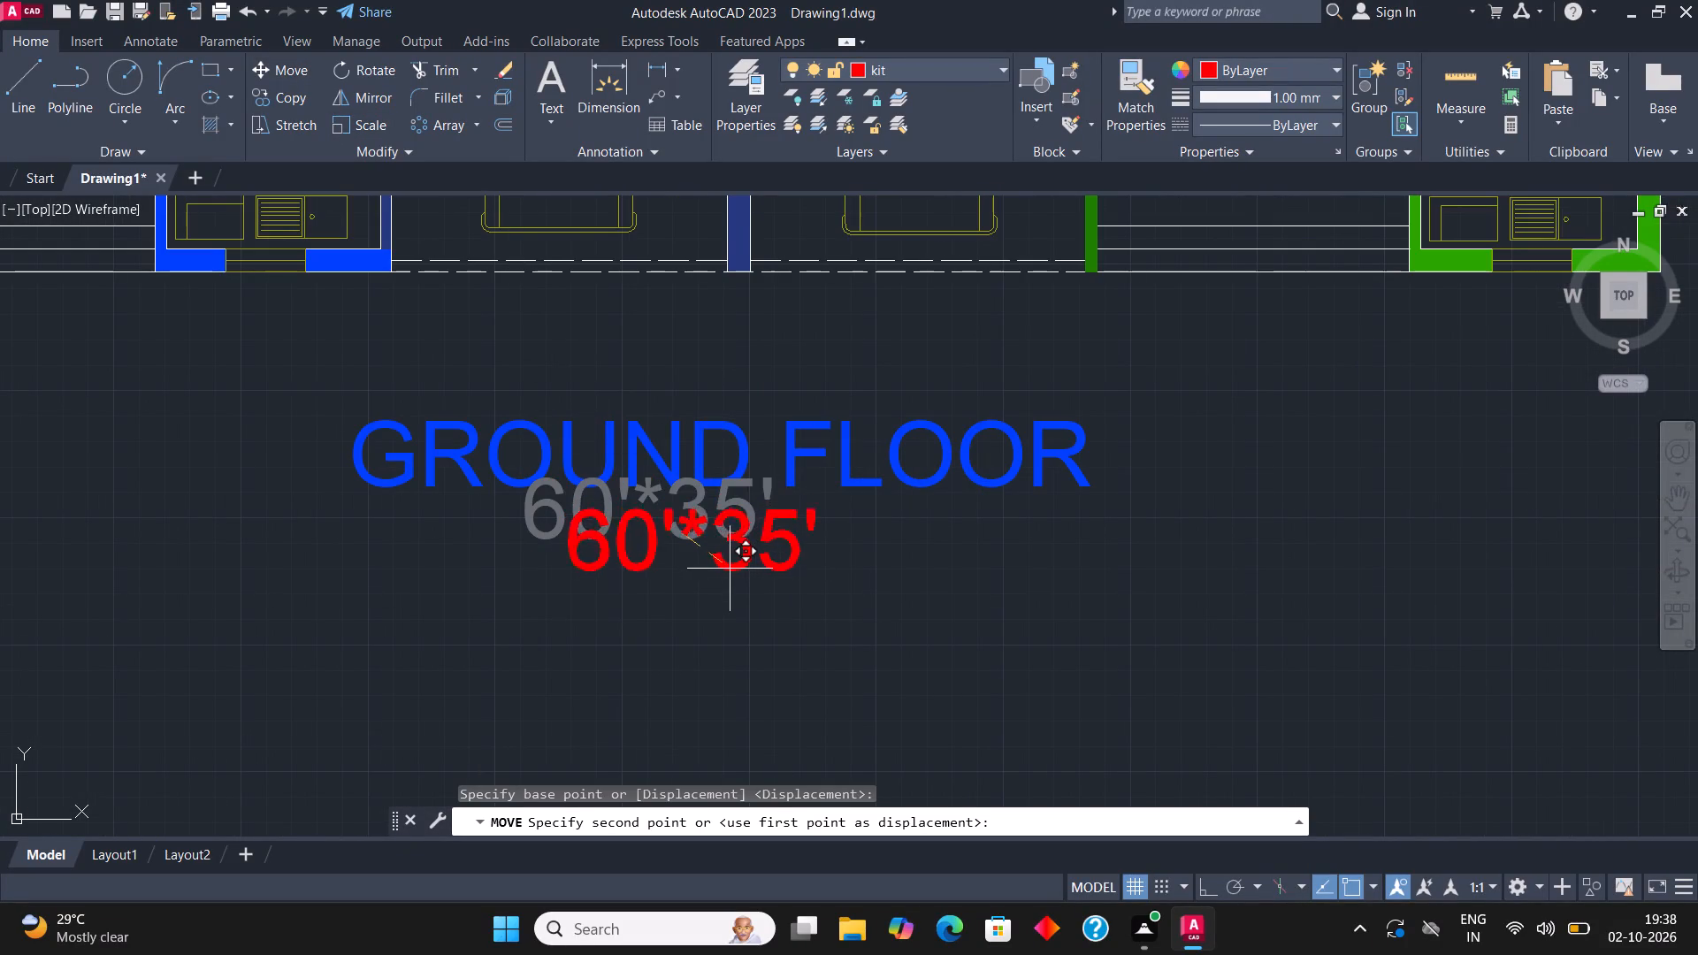
{"action": "left_click", "coordinate": [730, 569]}
Create a new layer named TEXT and give it colour 44.
{"action": "scroll", "coordinate": [838, 633], "scroll_direction": "down", "scroll_amount": 2}
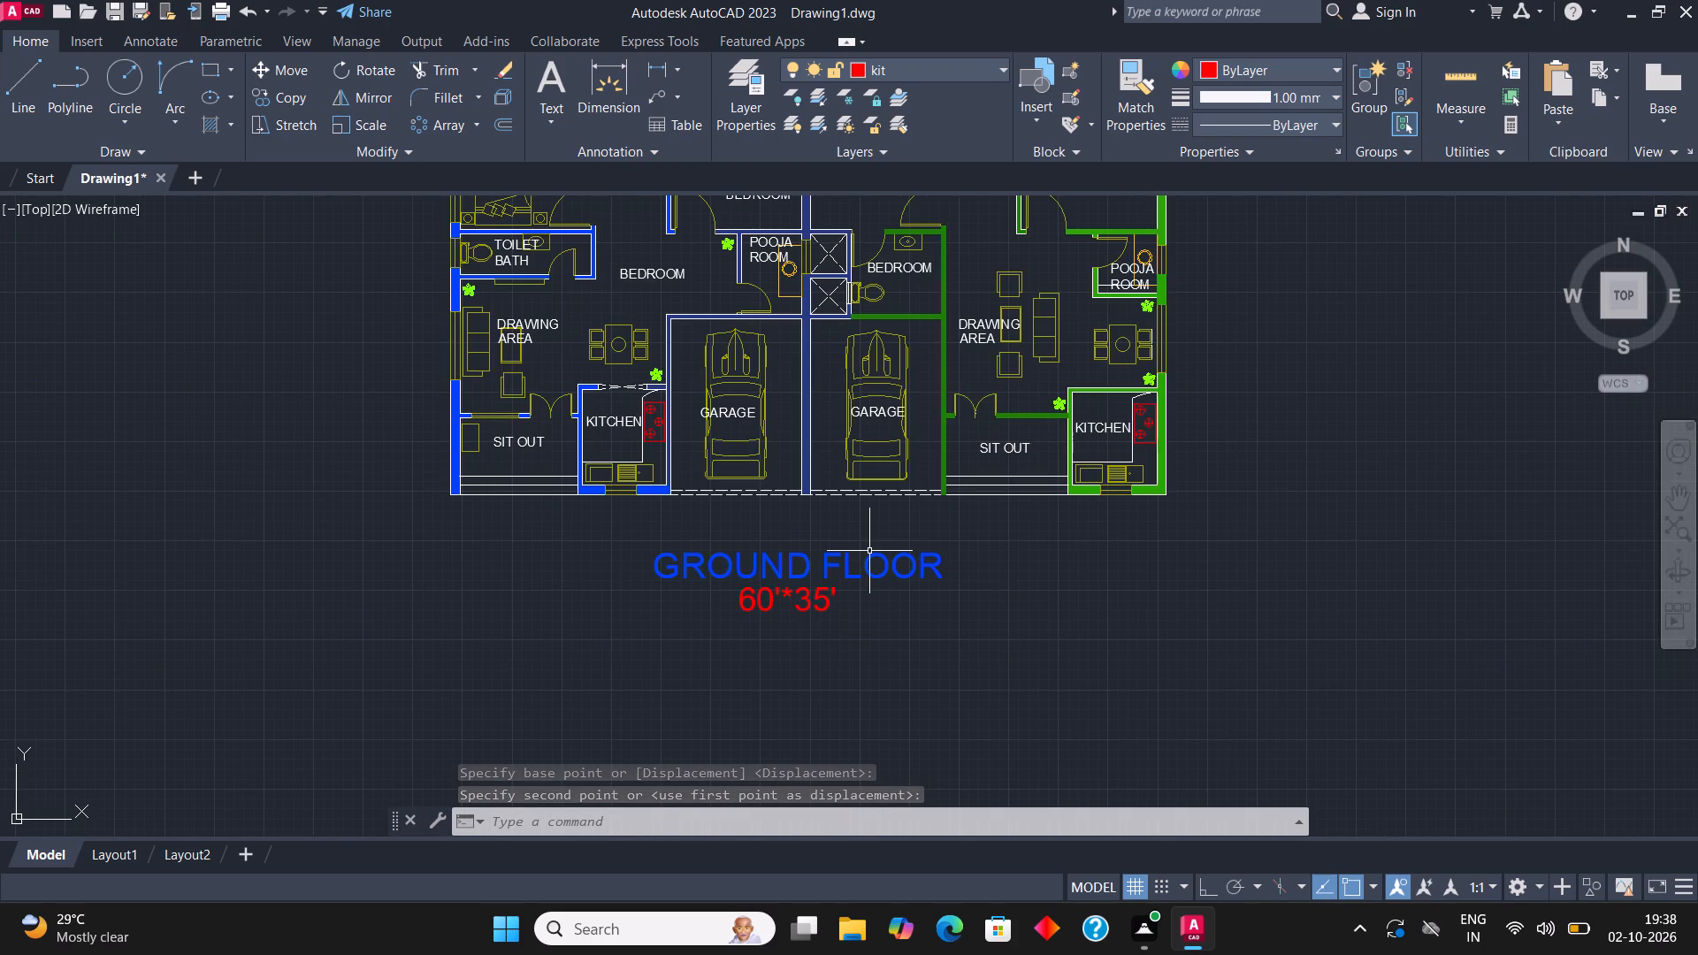
{"action": "middle_click_drag", "start_coordinate": [347, 419], "coordinate": [487, 624]}
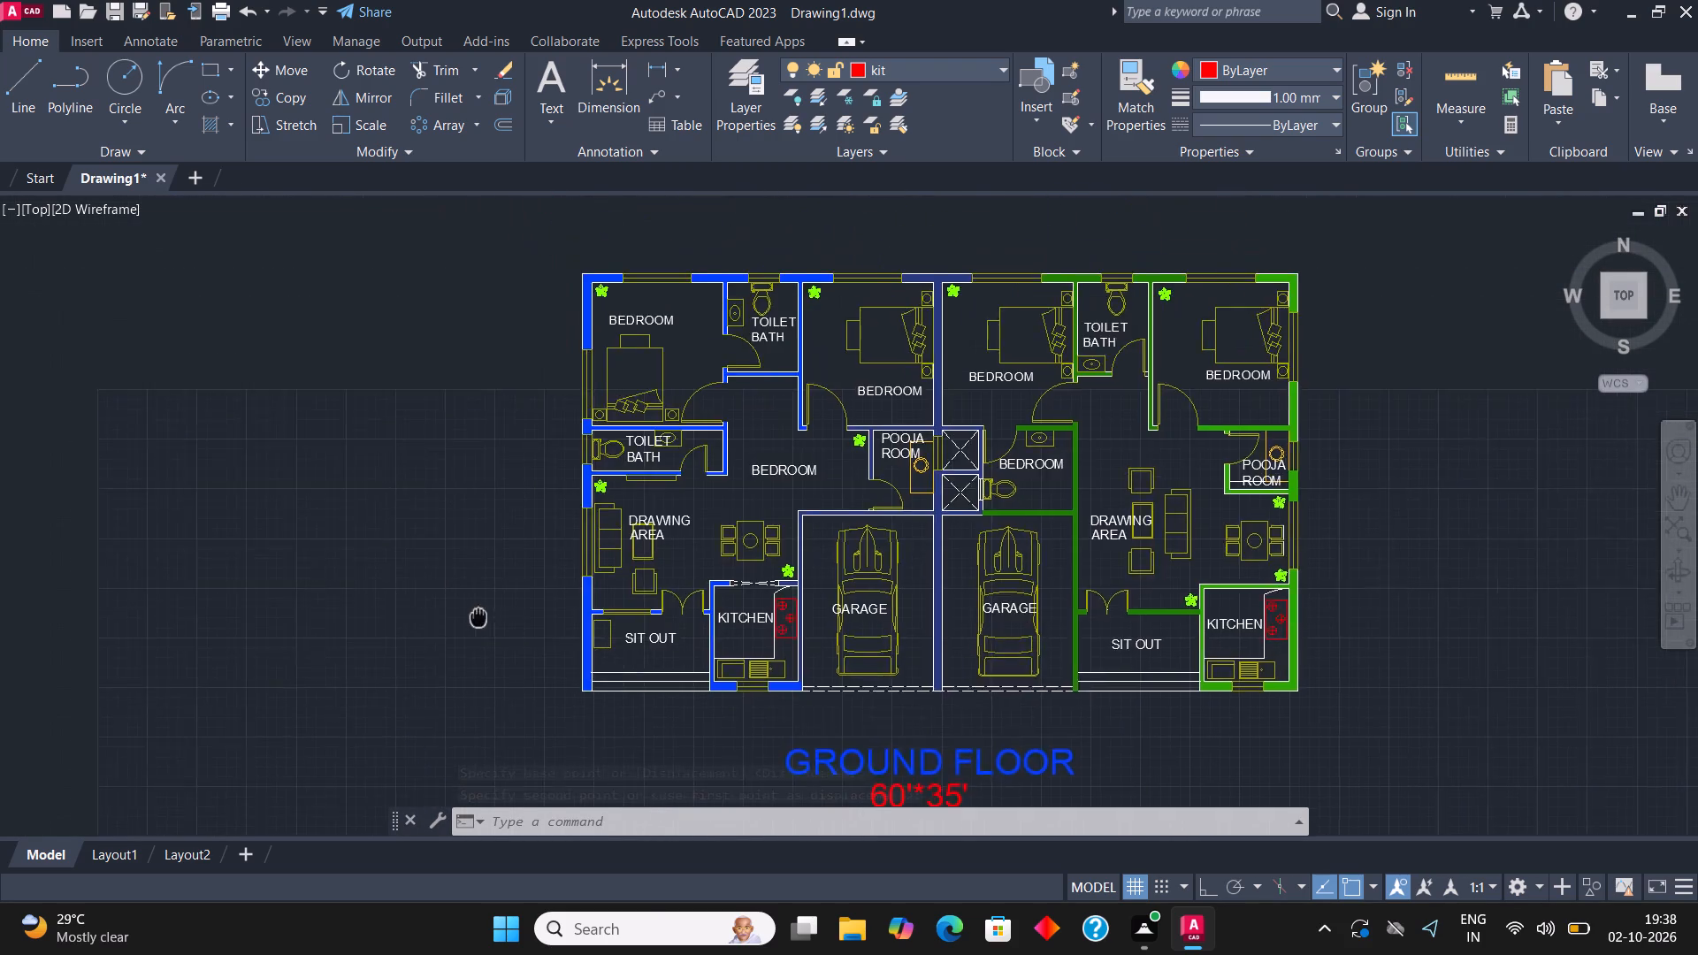
{"action": "middle_click_drag", "start_coordinate": [487, 624], "coordinate": [692, 638]}
{"action": "middle_click_drag", "start_coordinate": [919, 233], "coordinate": [864, 343]}
{"action": "scroll", "coordinate": [832, 462], "scroll_direction": "up", "scroll_amount": 3}
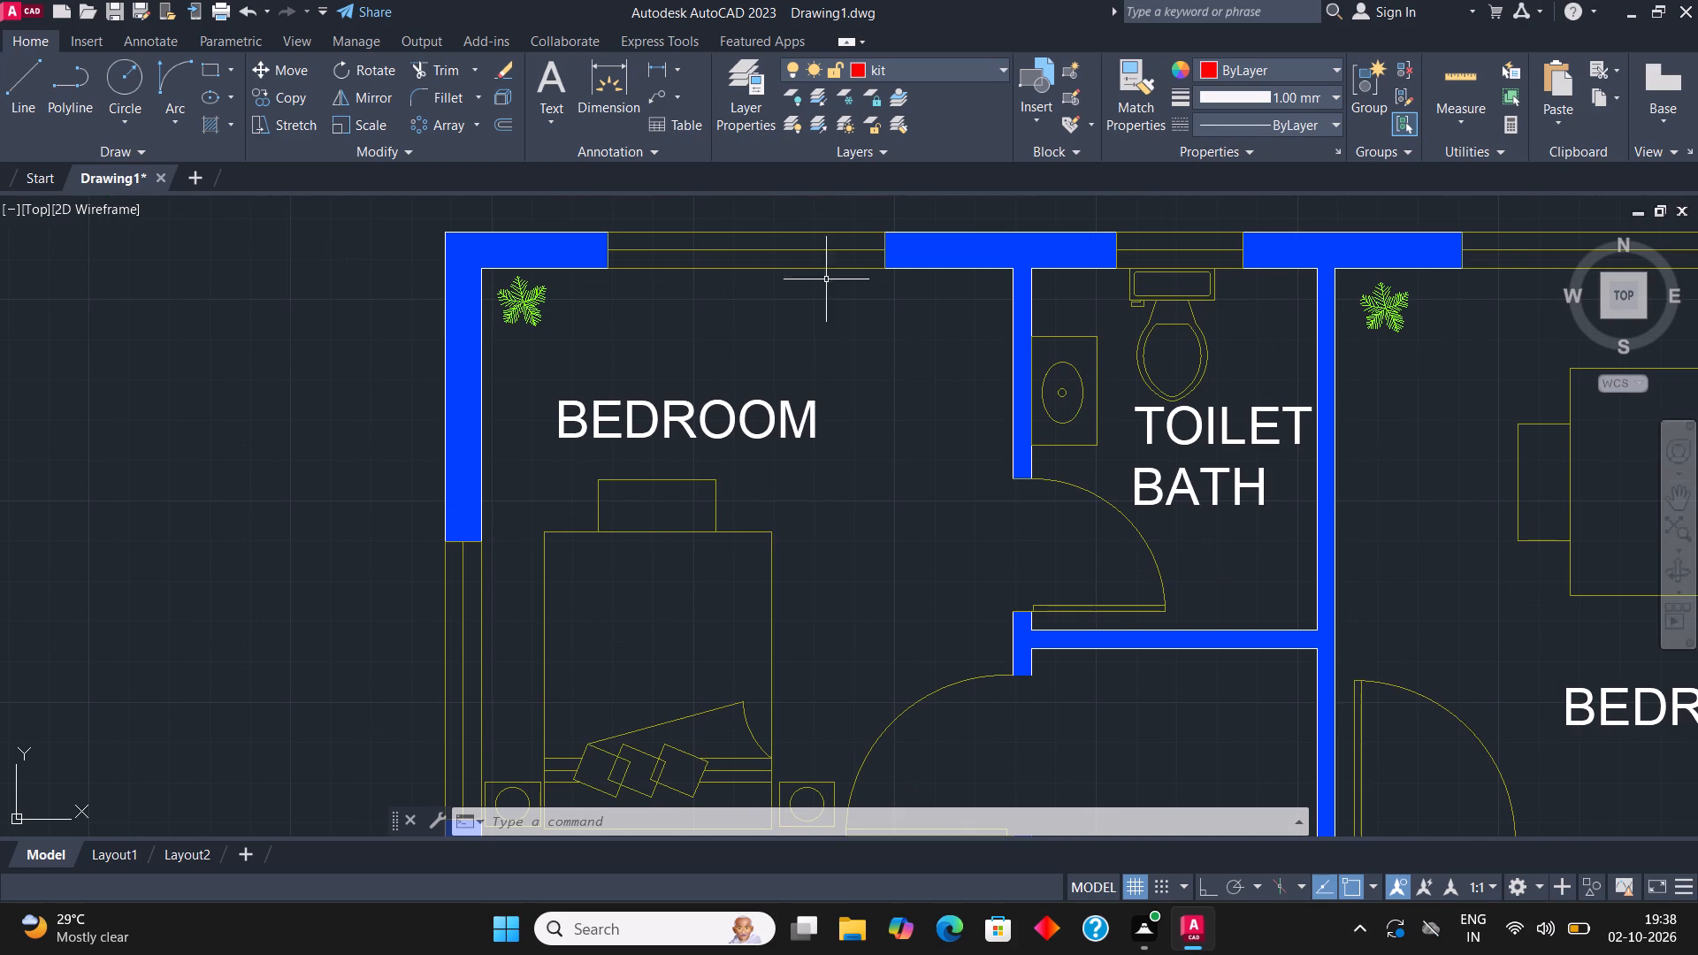
{"action": "left_click", "coordinate": [746, 103]}
{"action": "left_click", "coordinate": [214, 106]}
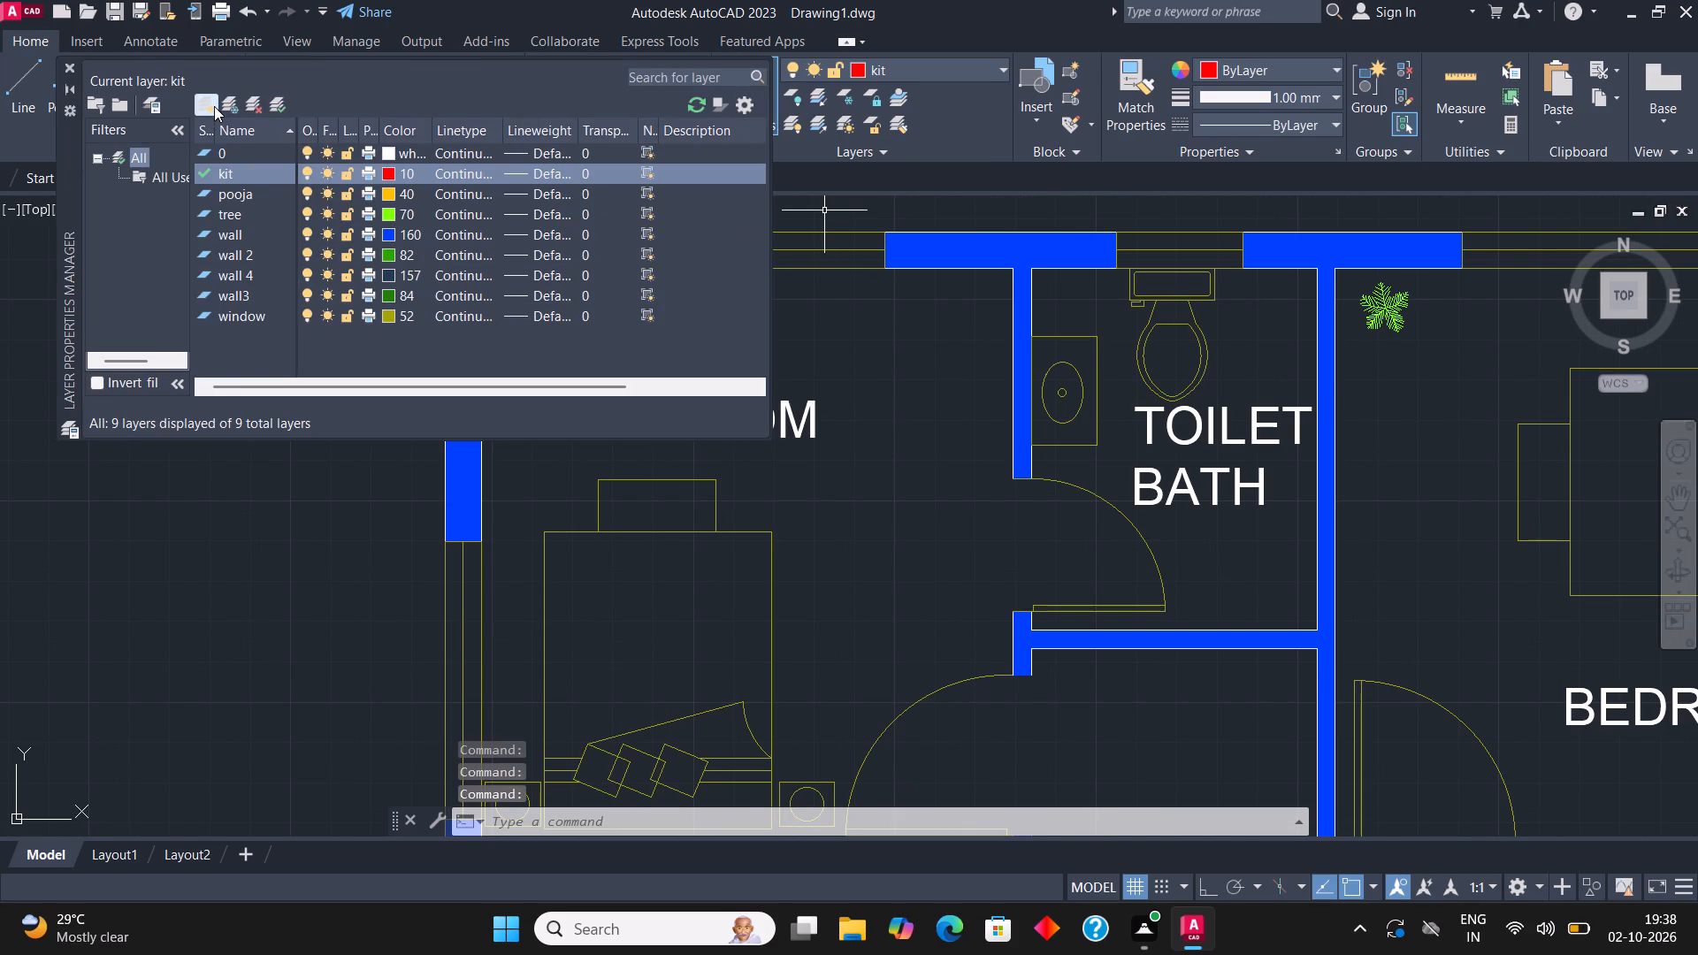
{"action": "type", "text": "TE"}
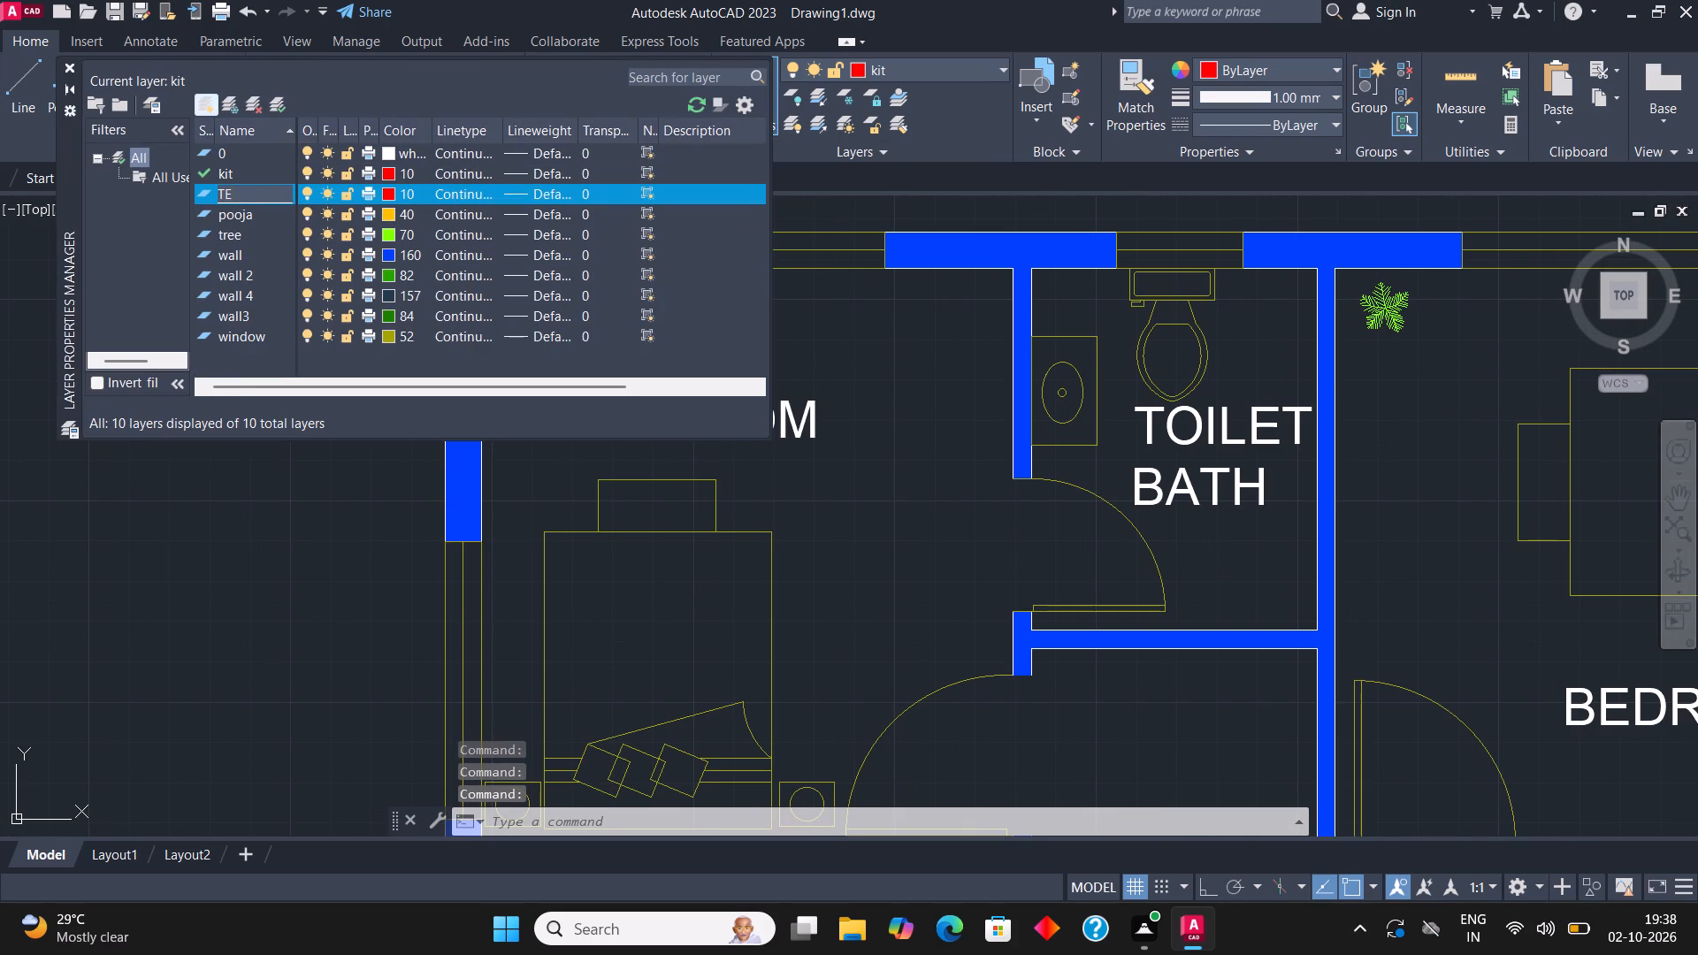
{"action": "type", "text": "XT"}
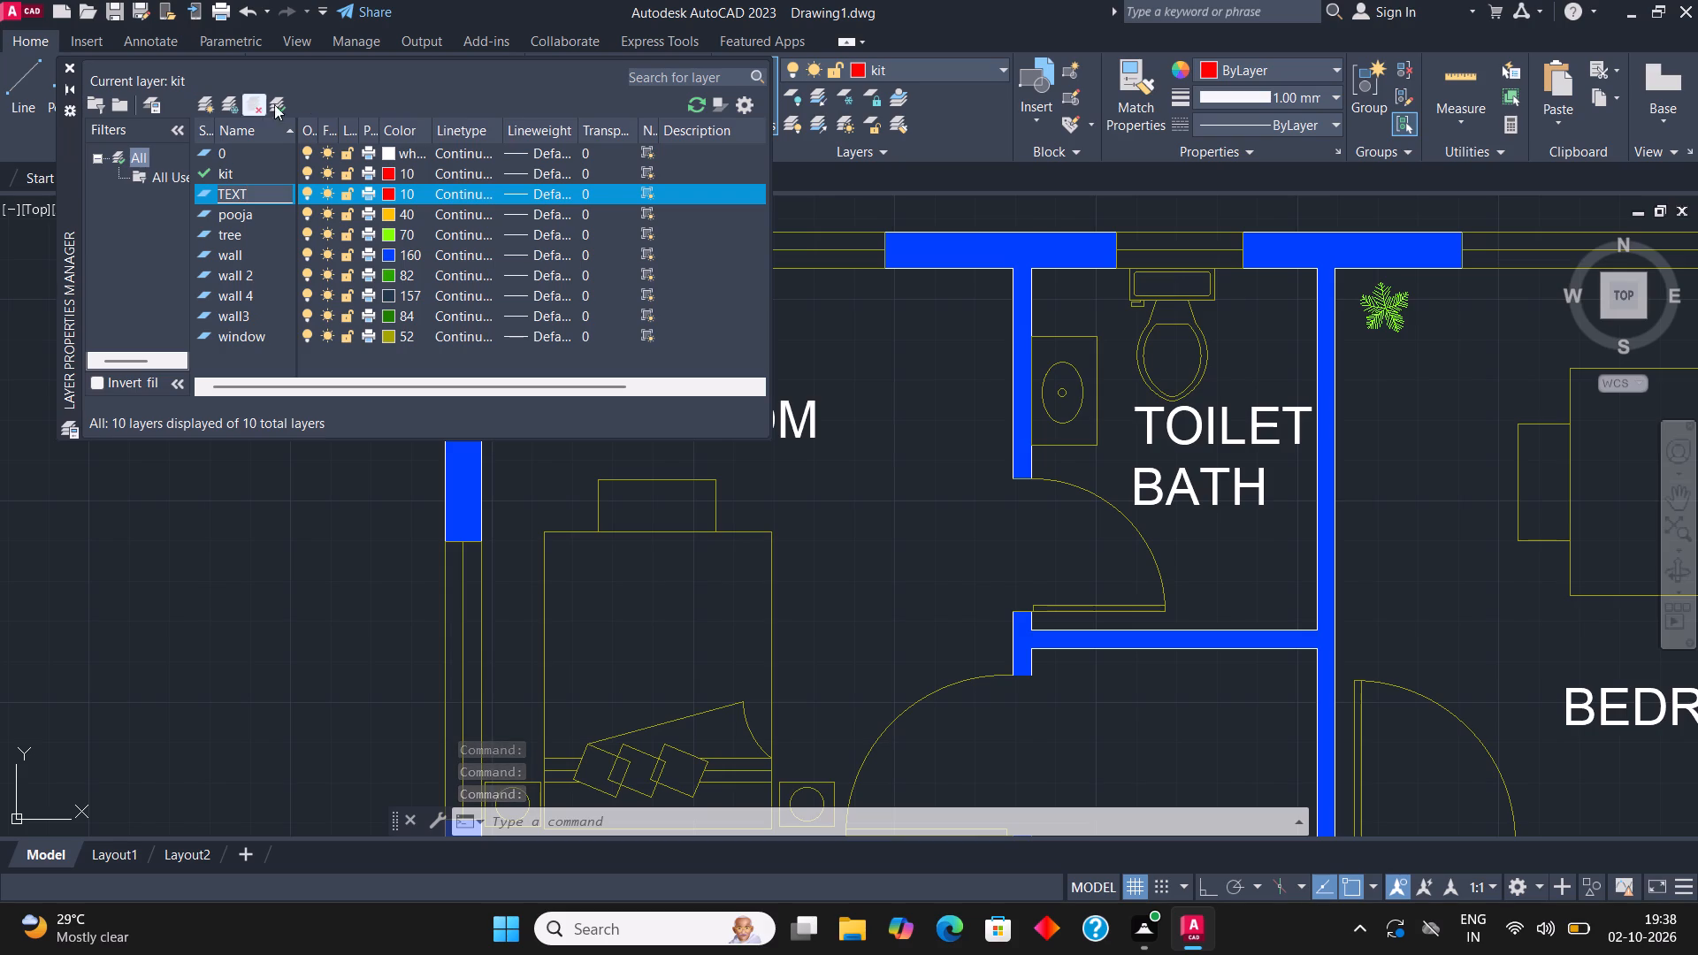
{"action": "left_click", "coordinate": [386, 197]}
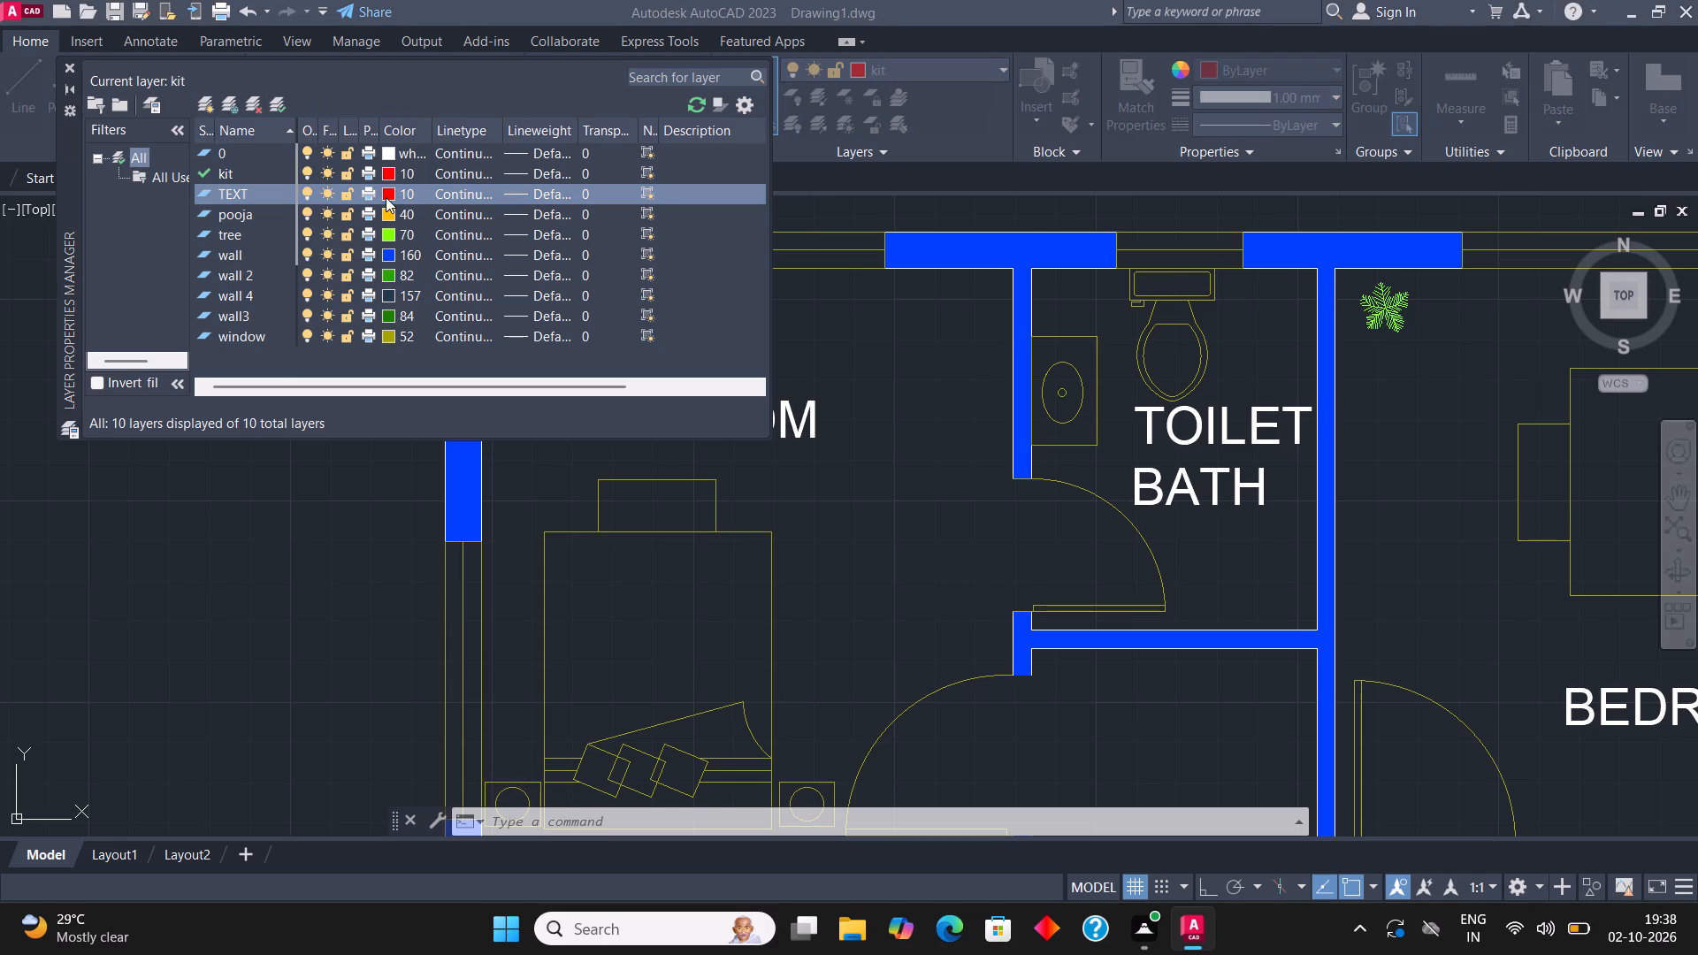
{"action": "left_click", "coordinate": [710, 372]}
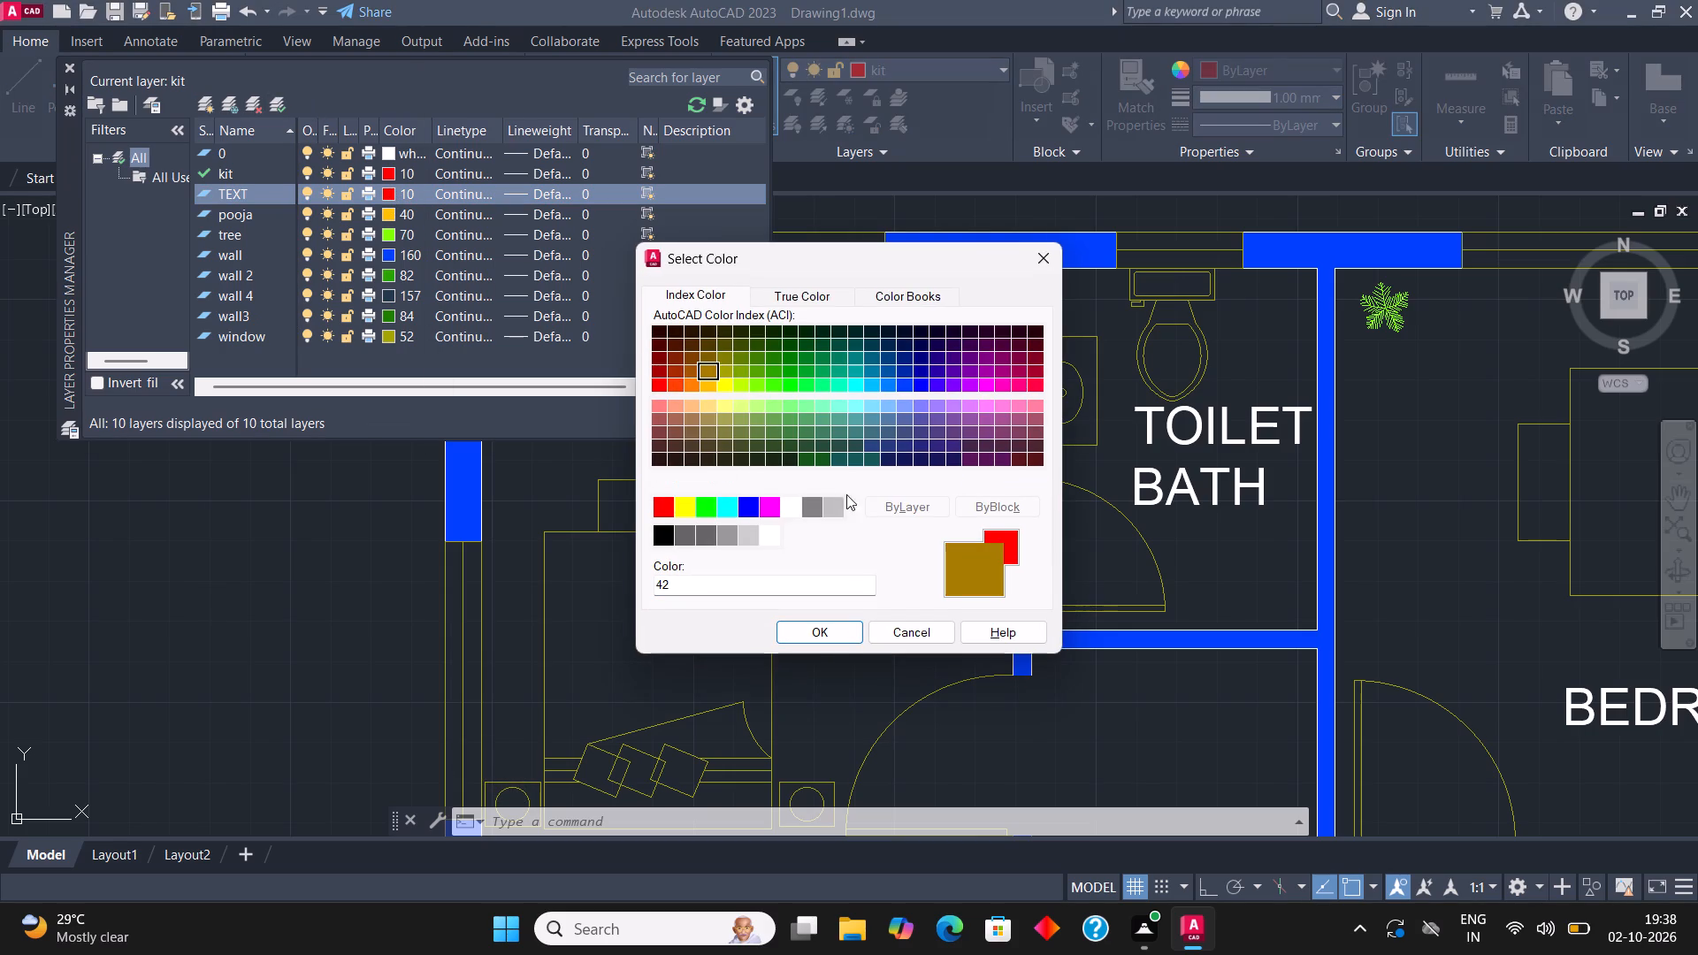
{"action": "left_click", "coordinate": [700, 359]}
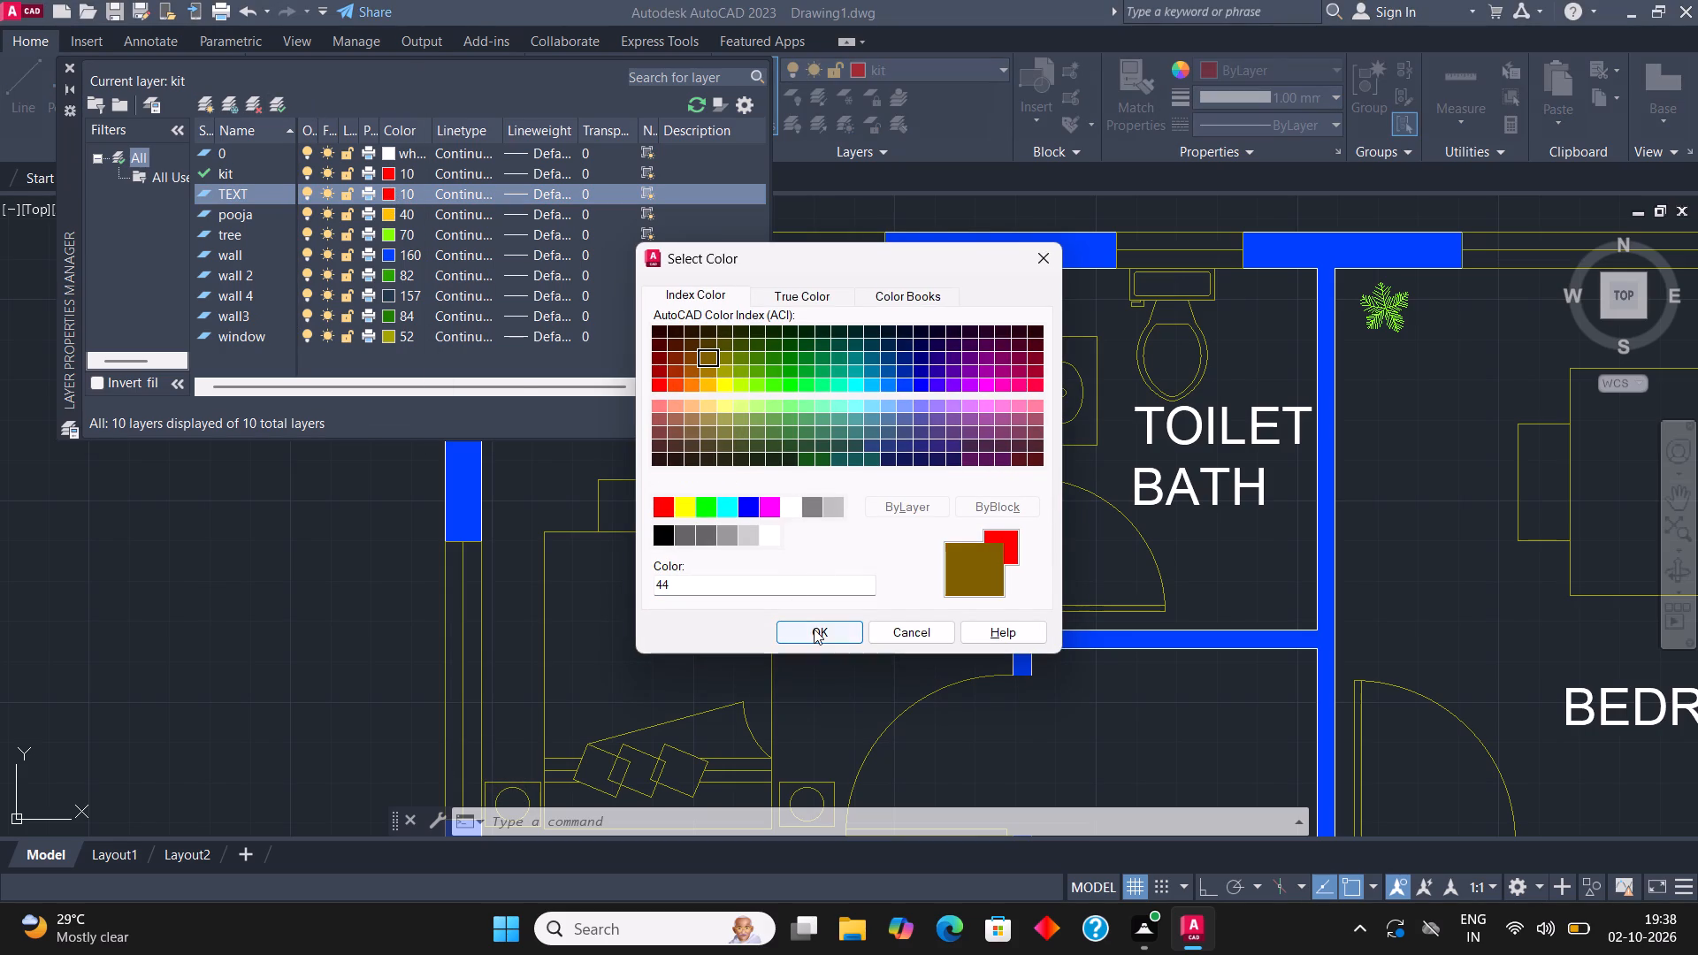
{"action": "left_click", "coordinate": [812, 628]}
{"action": "left_click", "coordinate": [65, 65]}
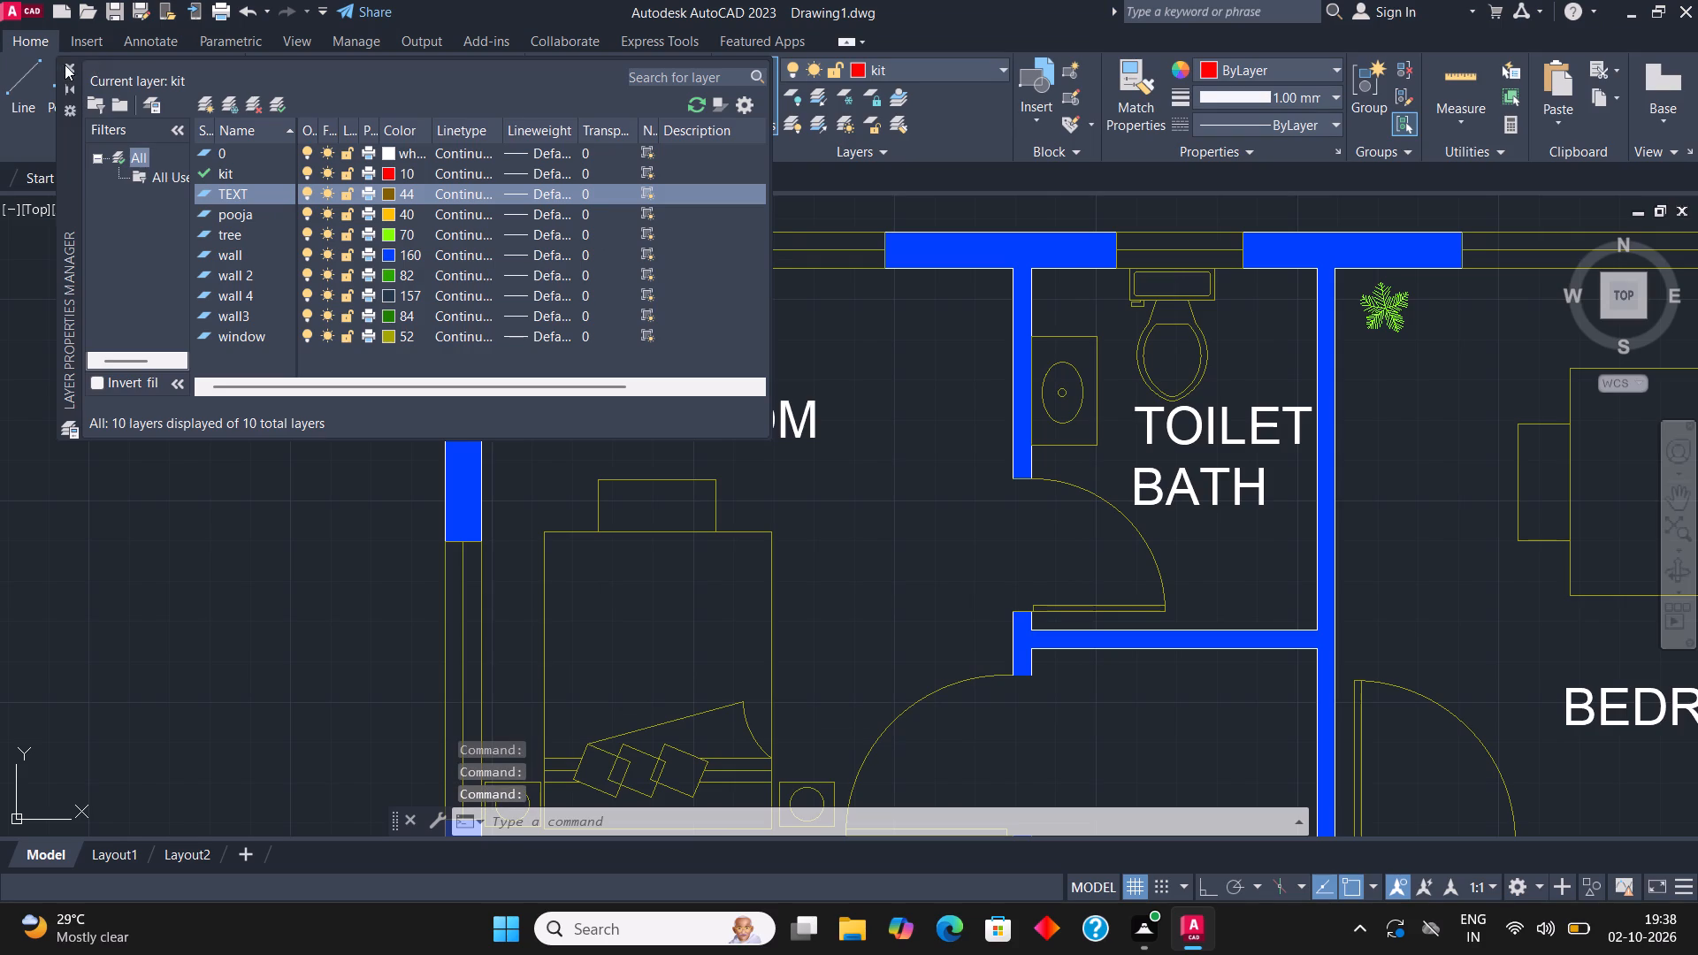
Dimension the inside width of the left unit's upper-left corner bedroom, placing the dimension line just below its top wall.
{"action": "middle_click_drag", "start_coordinate": [791, 492], "coordinate": [726, 447]}
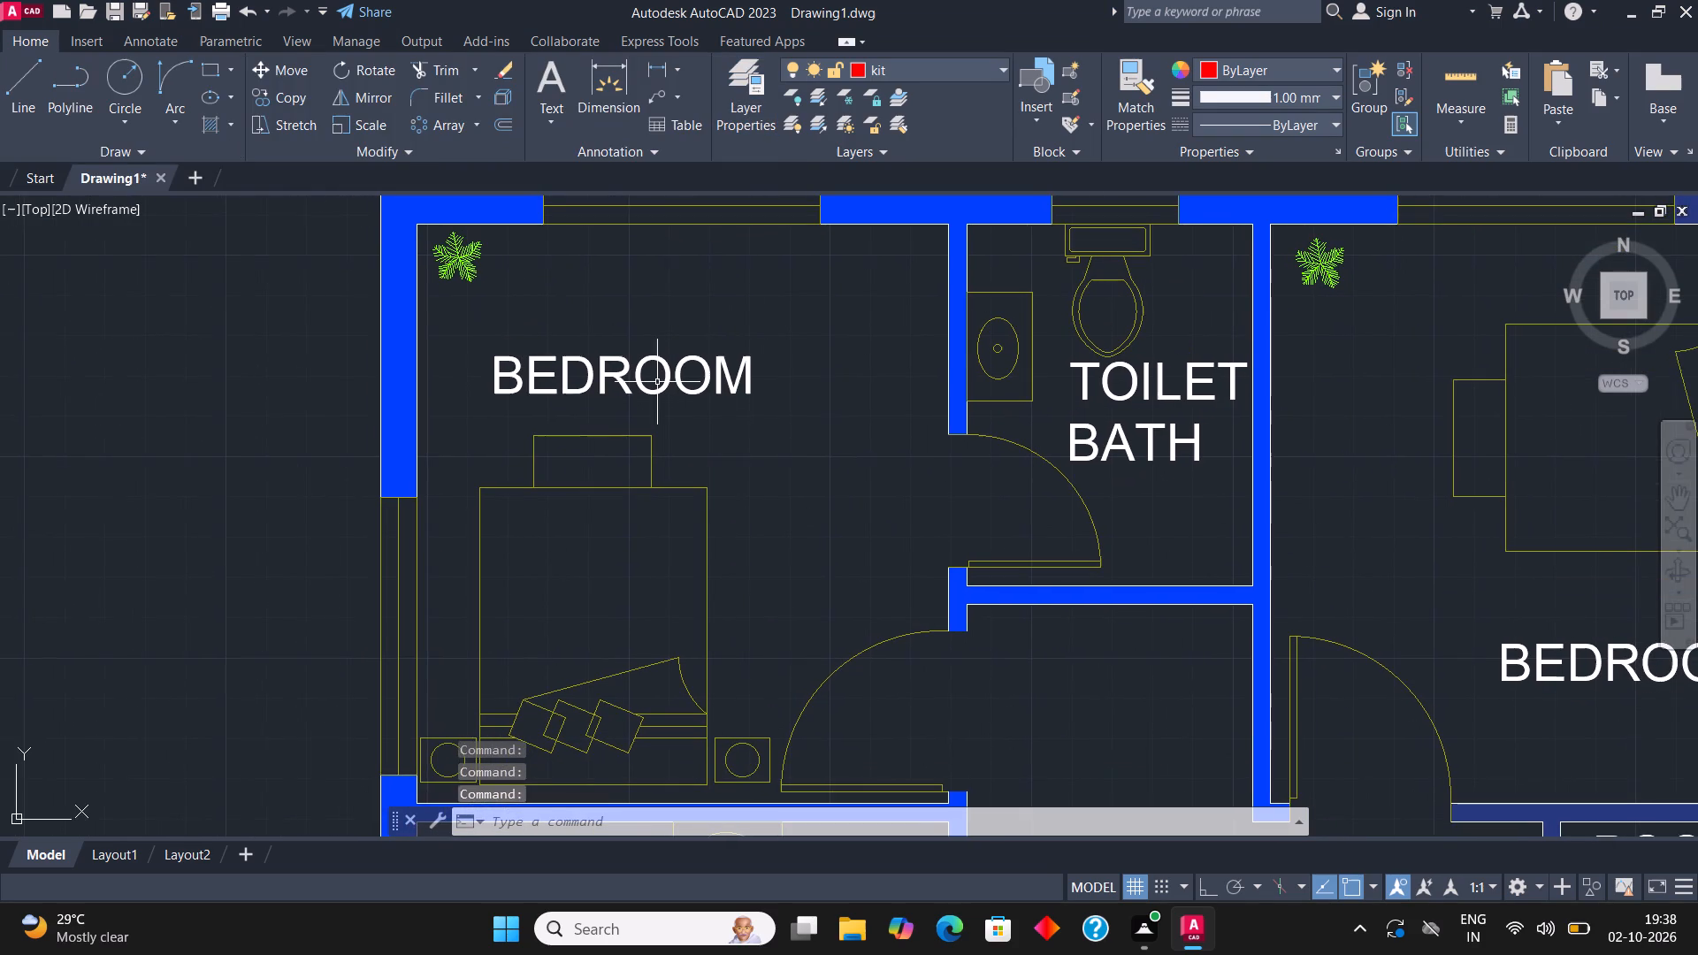
{"action": "middle_click_drag", "start_coordinate": [627, 294], "coordinate": [516, 523]}
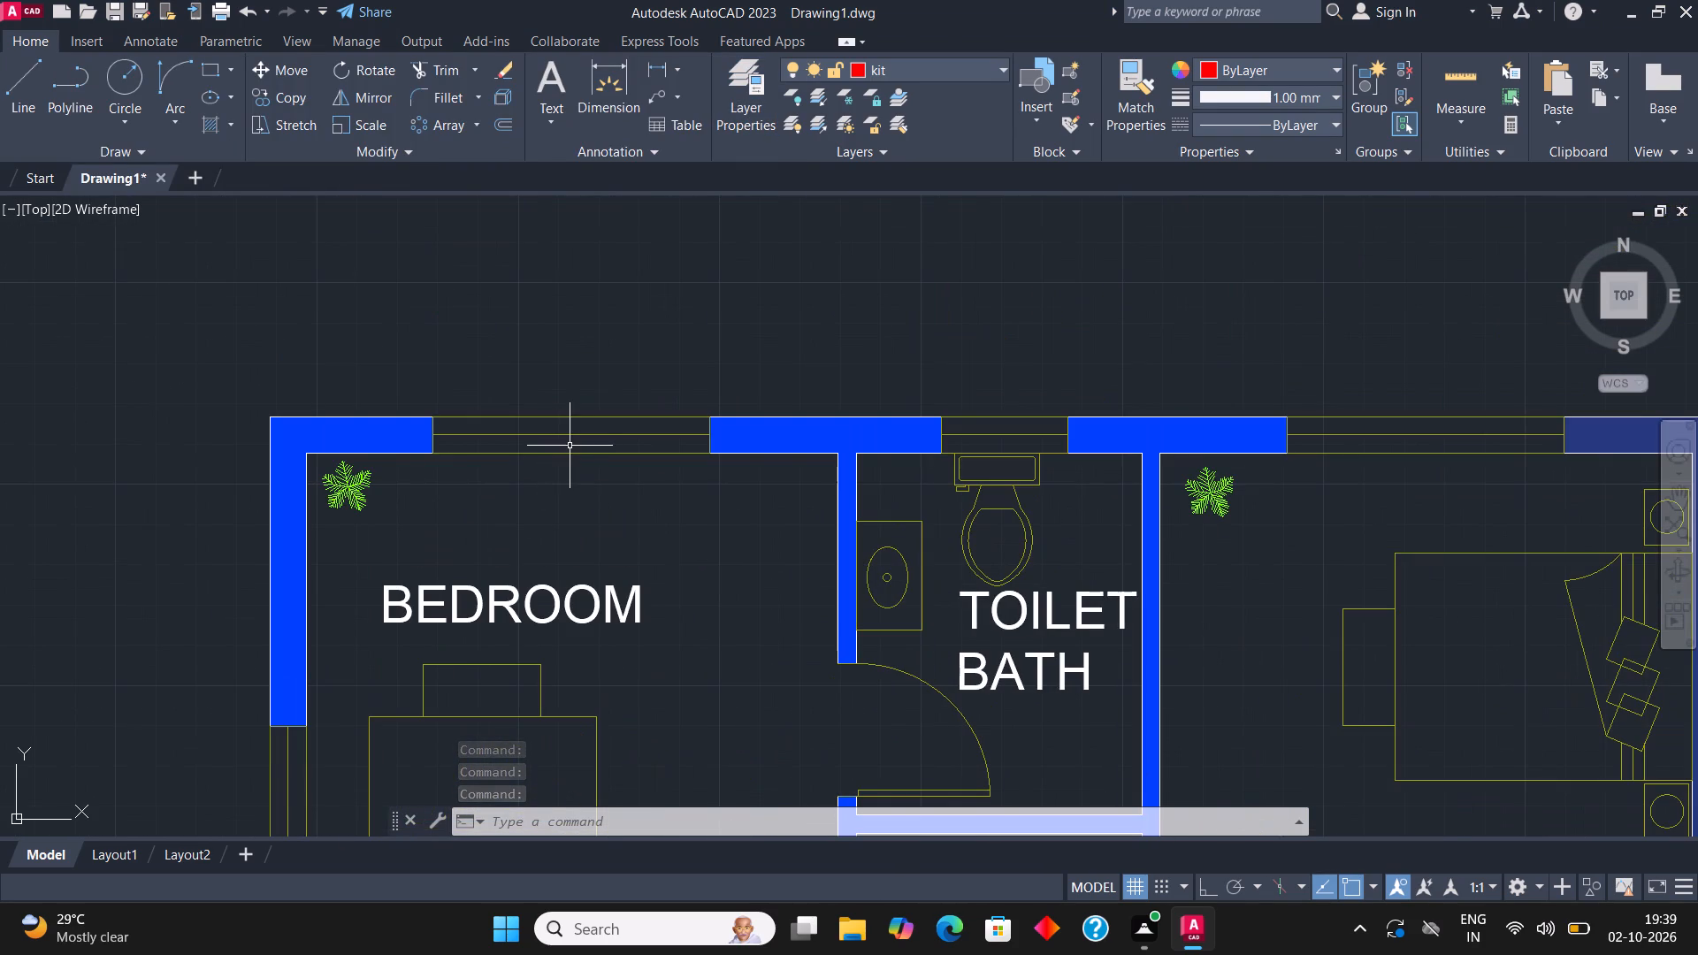
{"action": "left_click", "coordinate": [623, 84]}
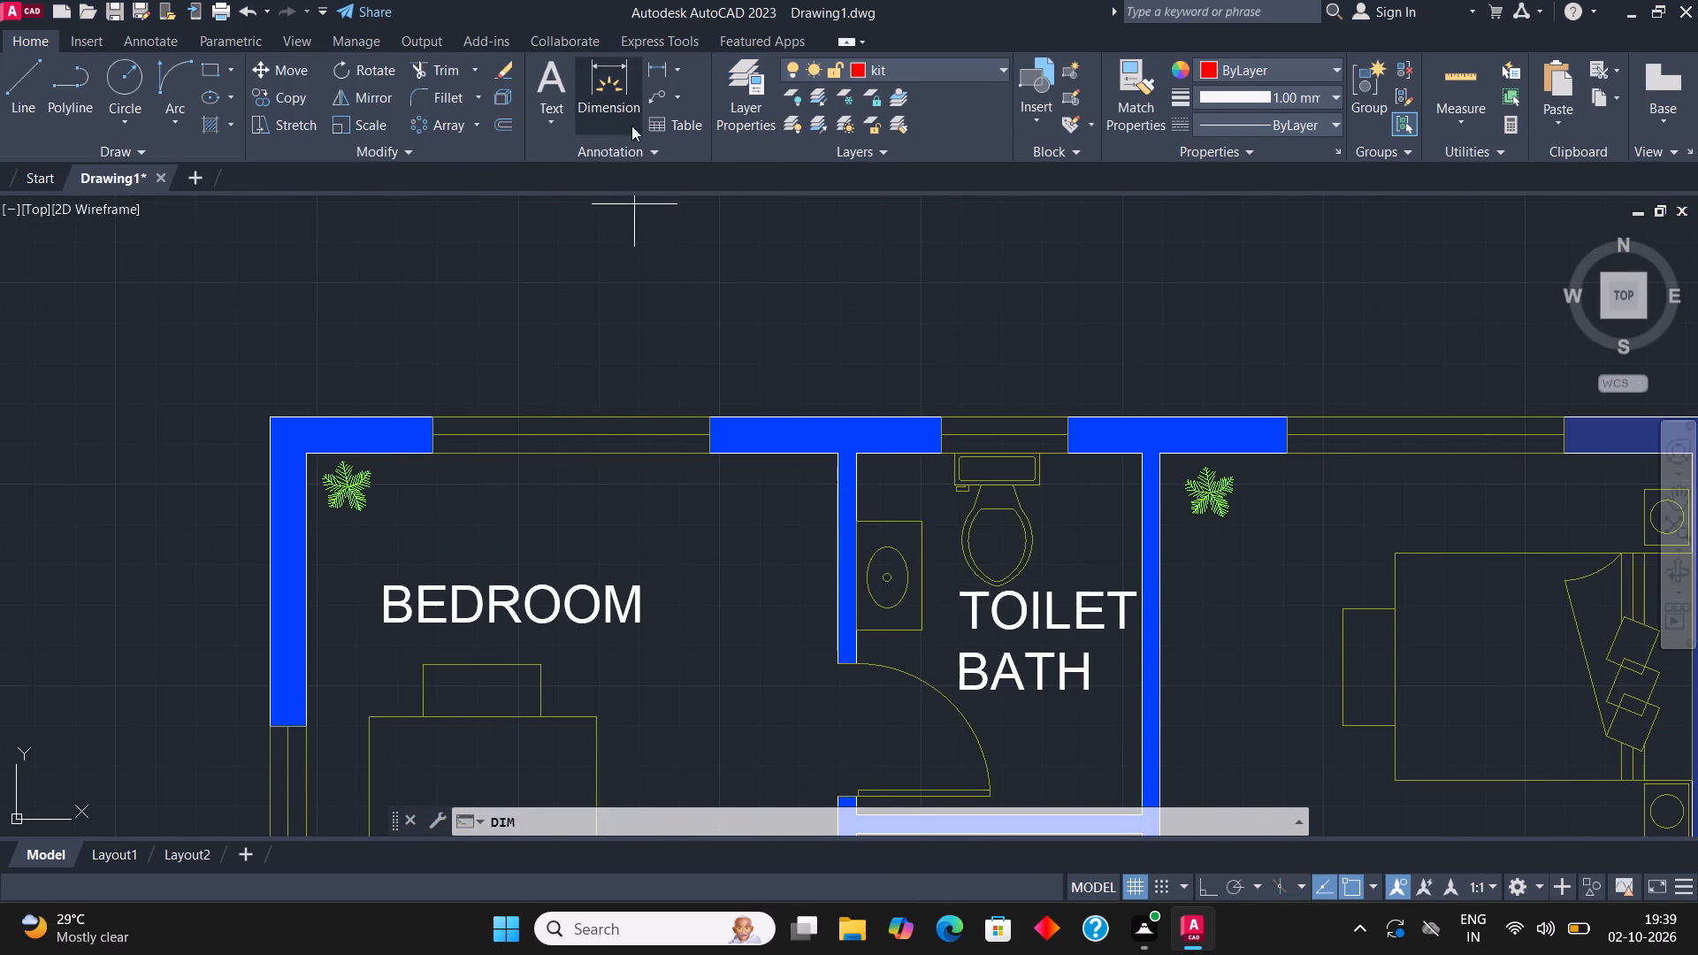
{"action": "left_click", "coordinate": [309, 455]}
{"action": "left_click", "coordinate": [838, 452]}
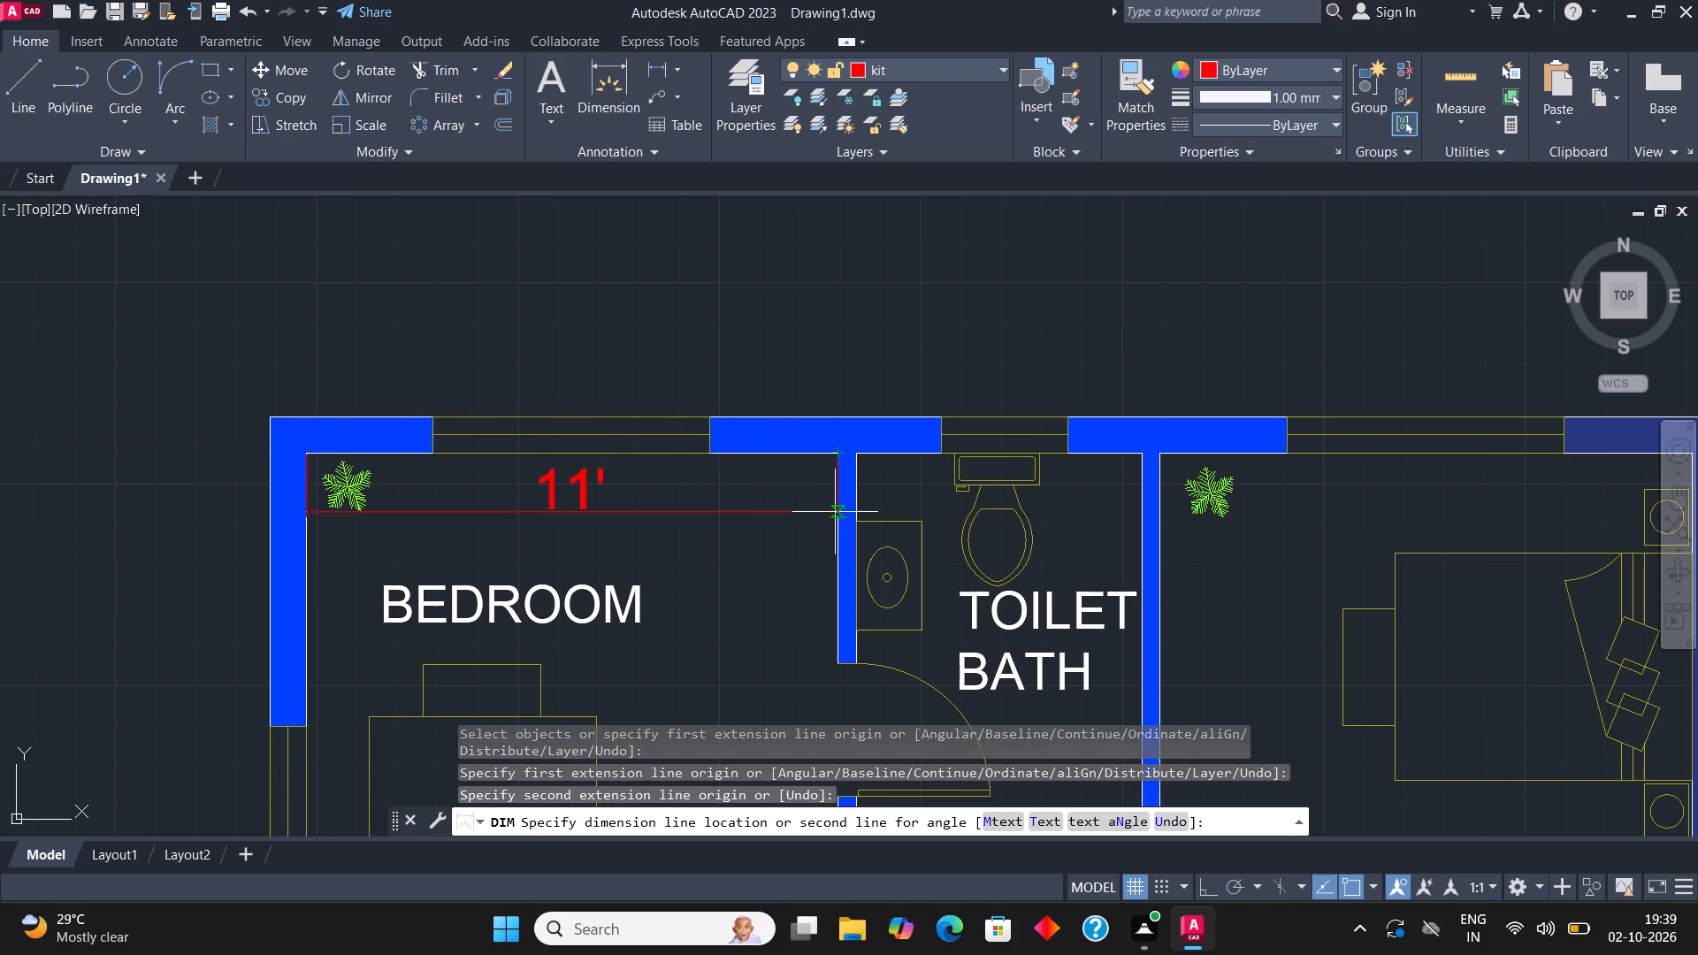
{"action": "left_click", "coordinate": [831, 532]}
{"action": "scroll", "coordinate": [902, 400], "scroll_direction": "down", "scroll_amount": 2}
{"action": "middle_click_drag", "start_coordinate": [942, 435], "coordinate": [841, 434]}
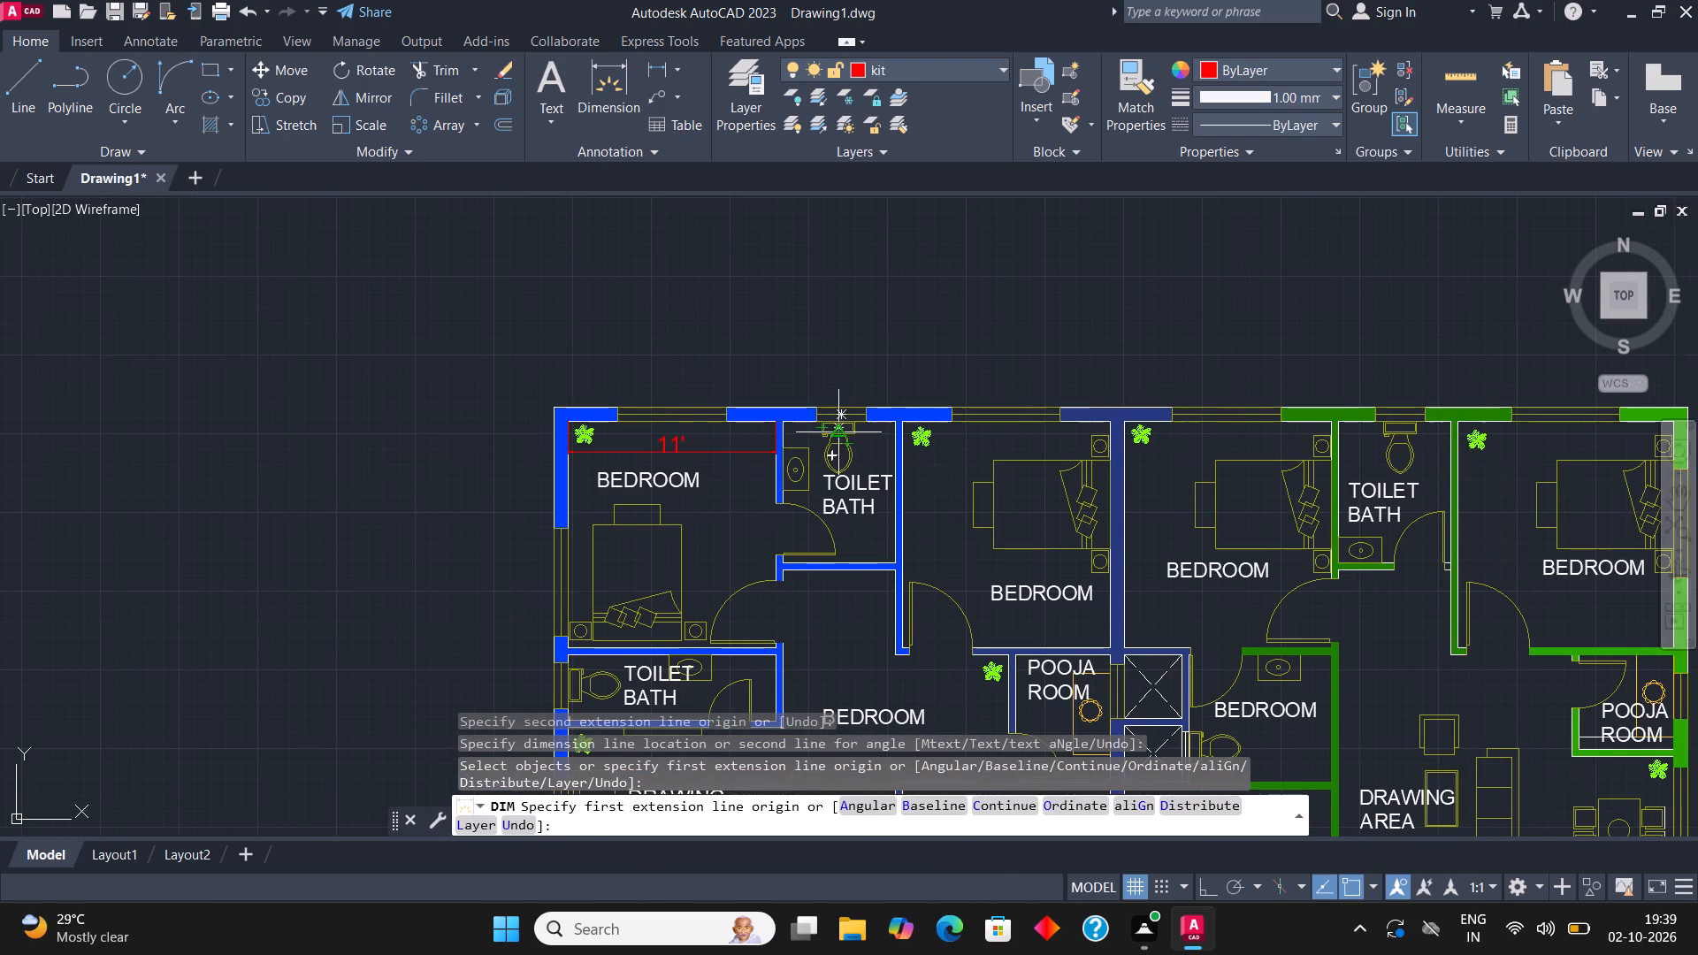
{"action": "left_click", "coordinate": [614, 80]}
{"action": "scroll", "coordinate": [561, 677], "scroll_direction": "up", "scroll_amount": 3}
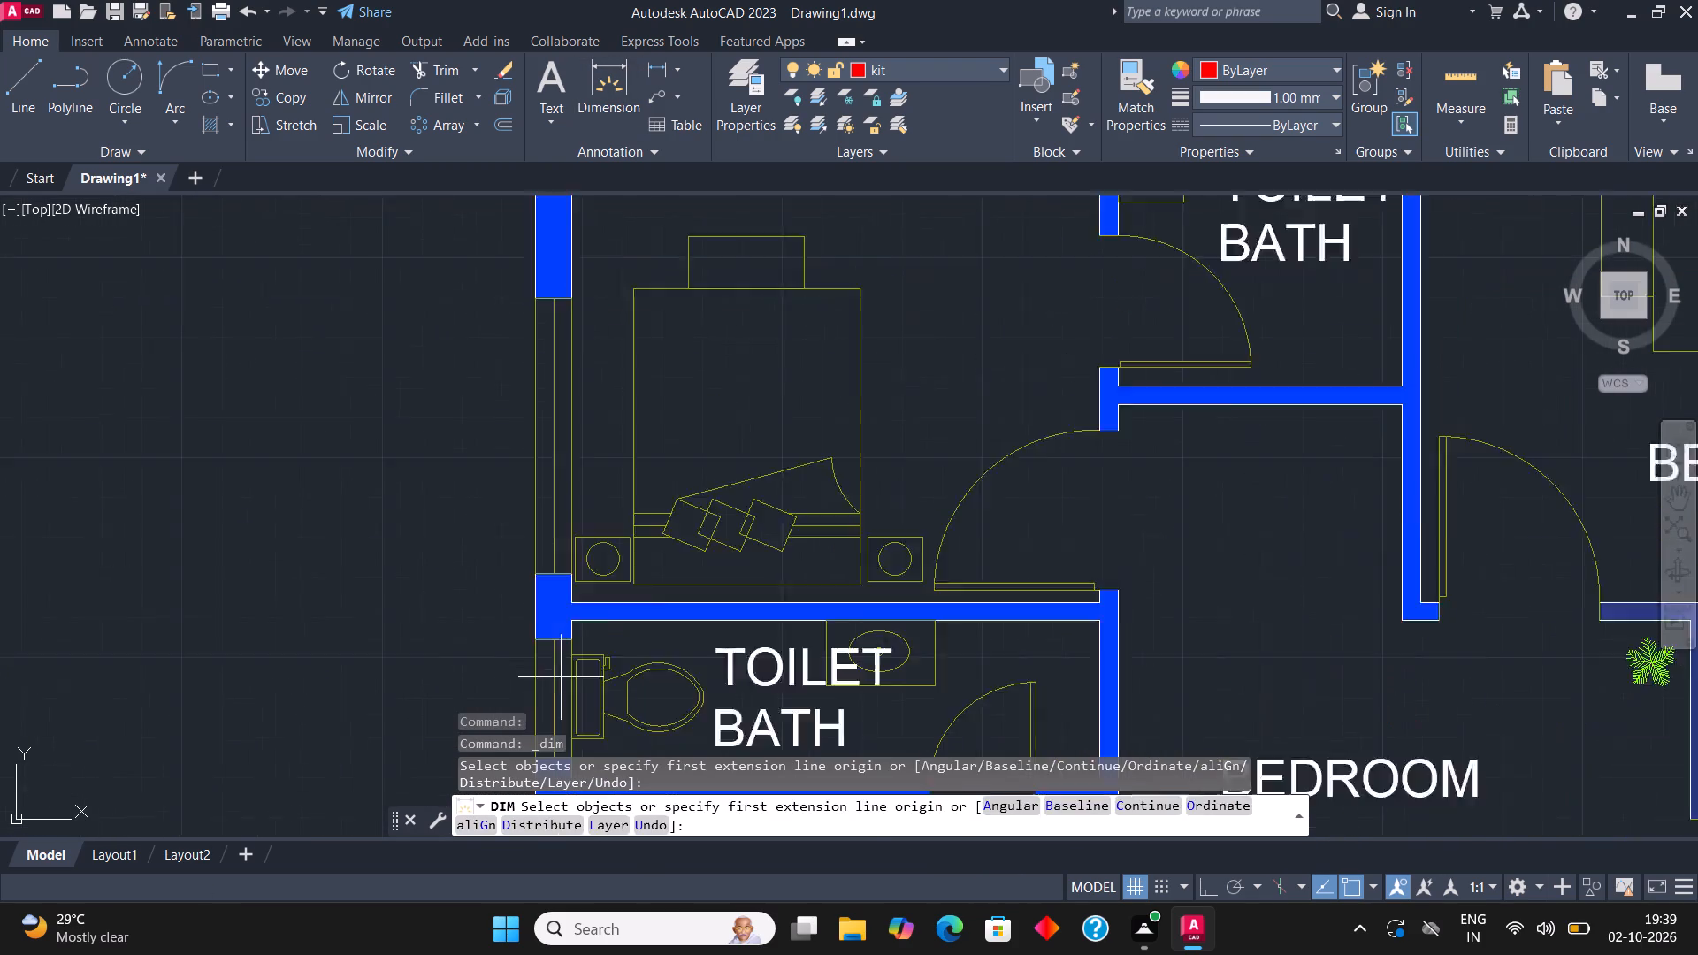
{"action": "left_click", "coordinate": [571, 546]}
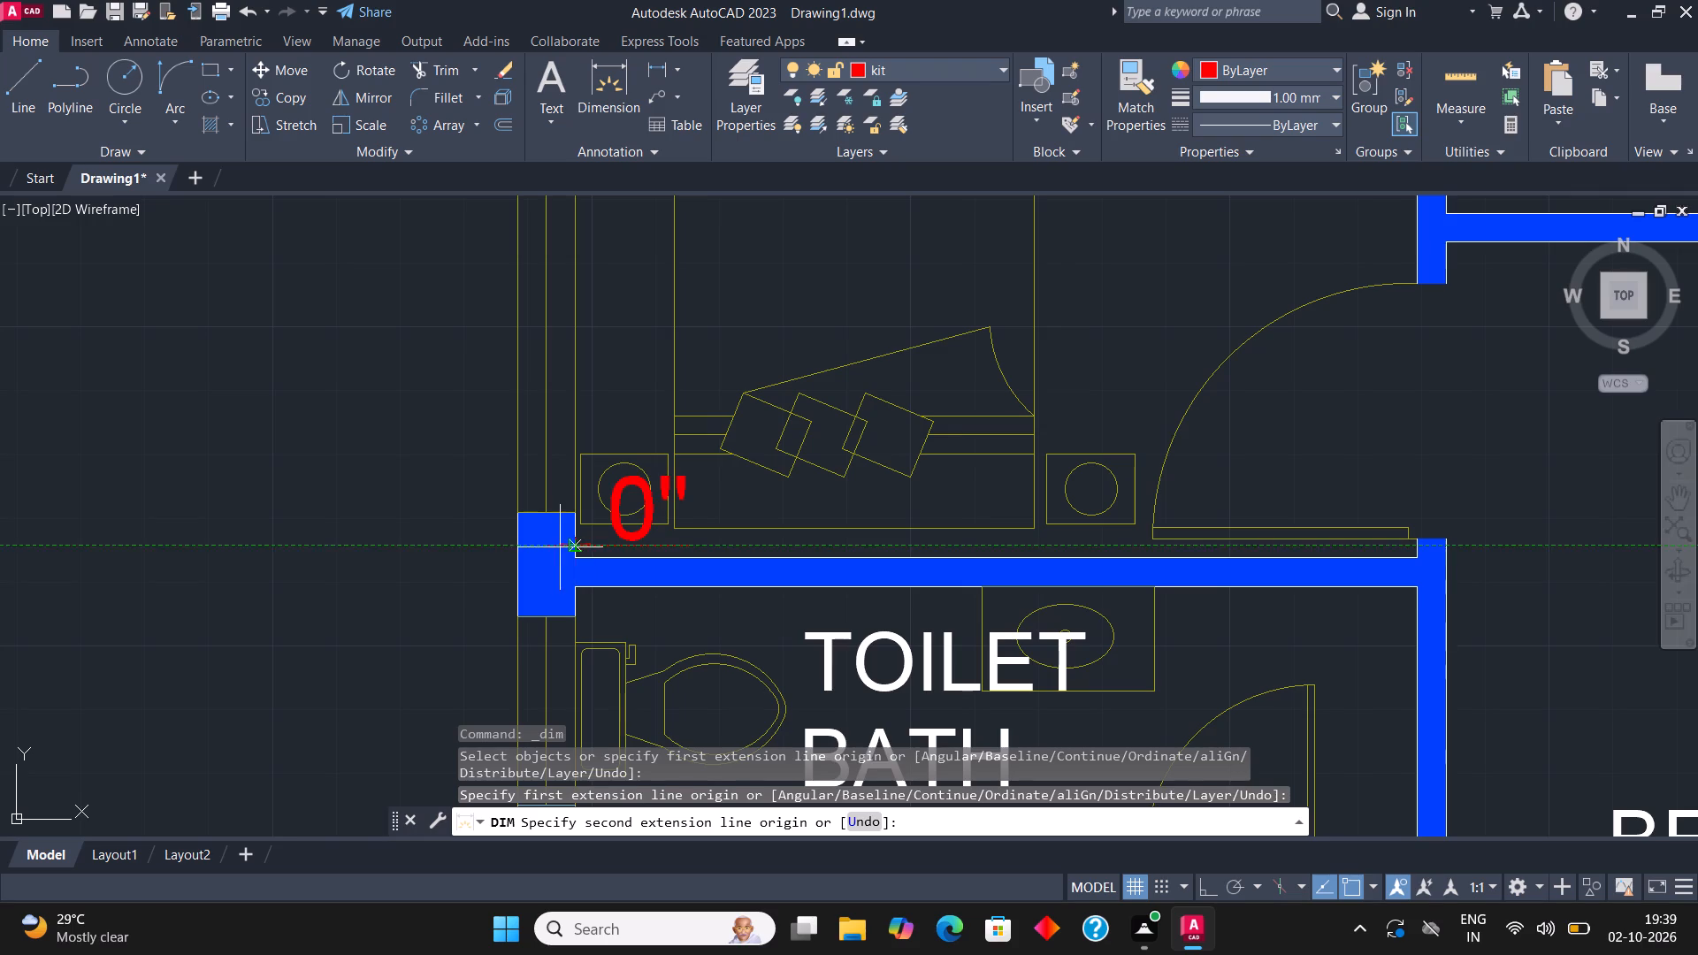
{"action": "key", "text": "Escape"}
Dimension the same corner bedroom's inside length between its lower and upper walls, placing the dimension line beside the outer wall.
{"action": "left_click", "coordinate": [618, 74]}
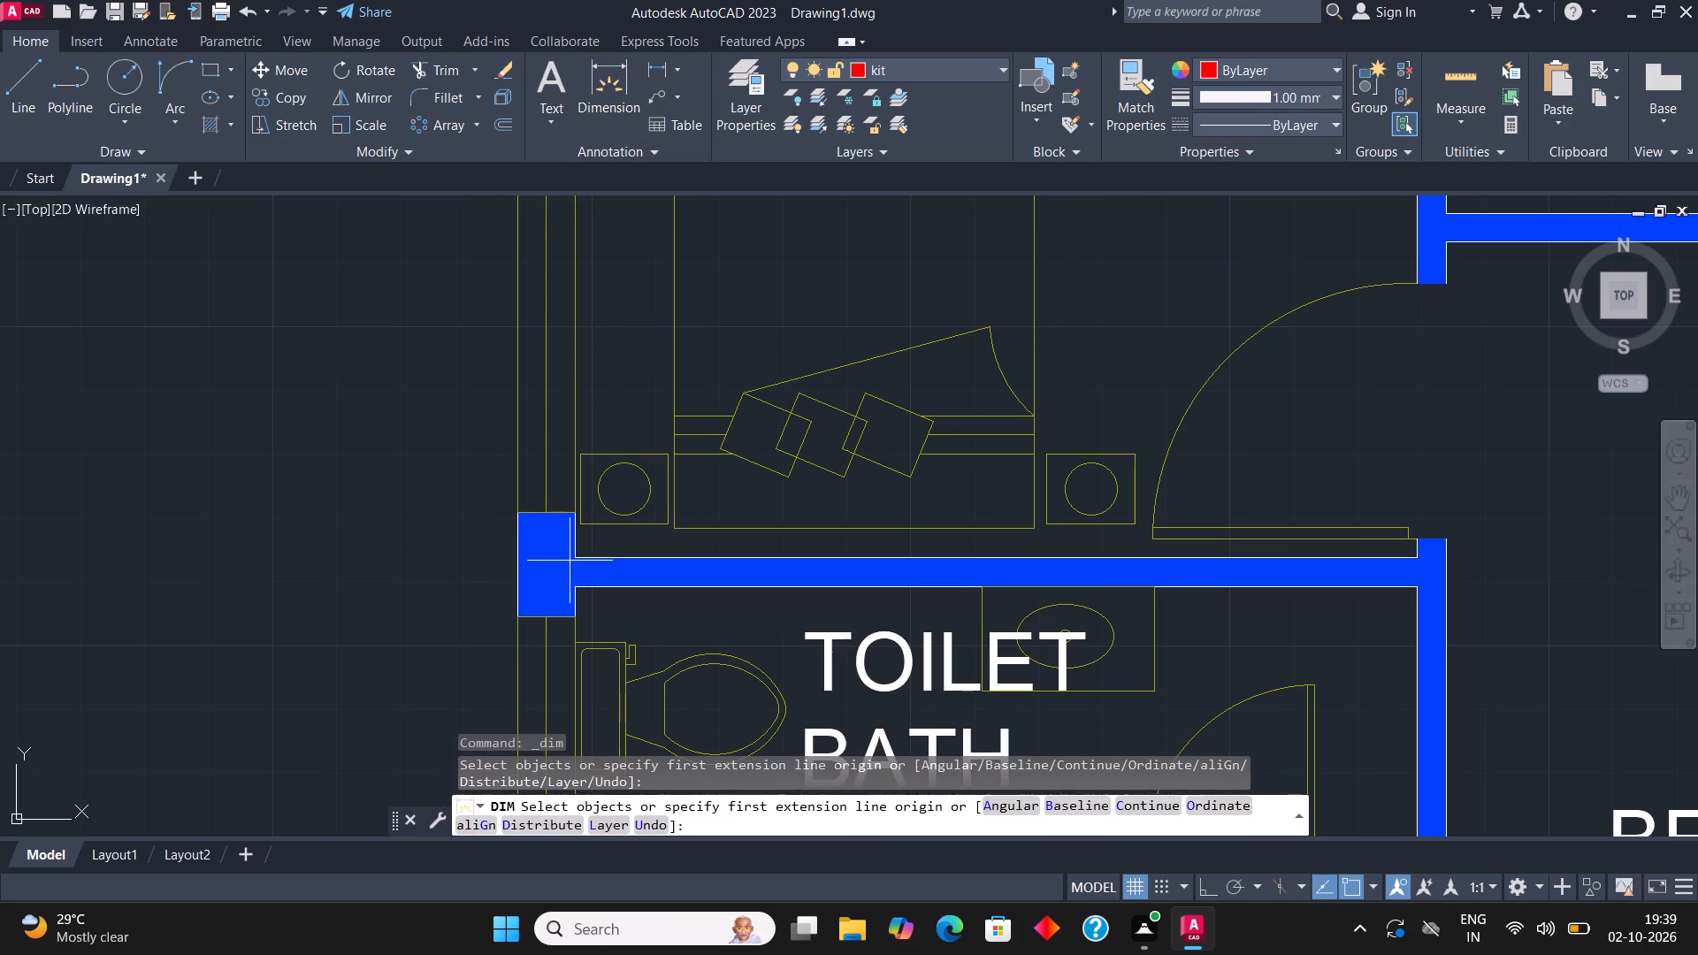
{"action": "left_click", "coordinate": [580, 558]}
{"action": "scroll", "coordinate": [594, 584], "scroll_direction": "down", "scroll_amount": 2}
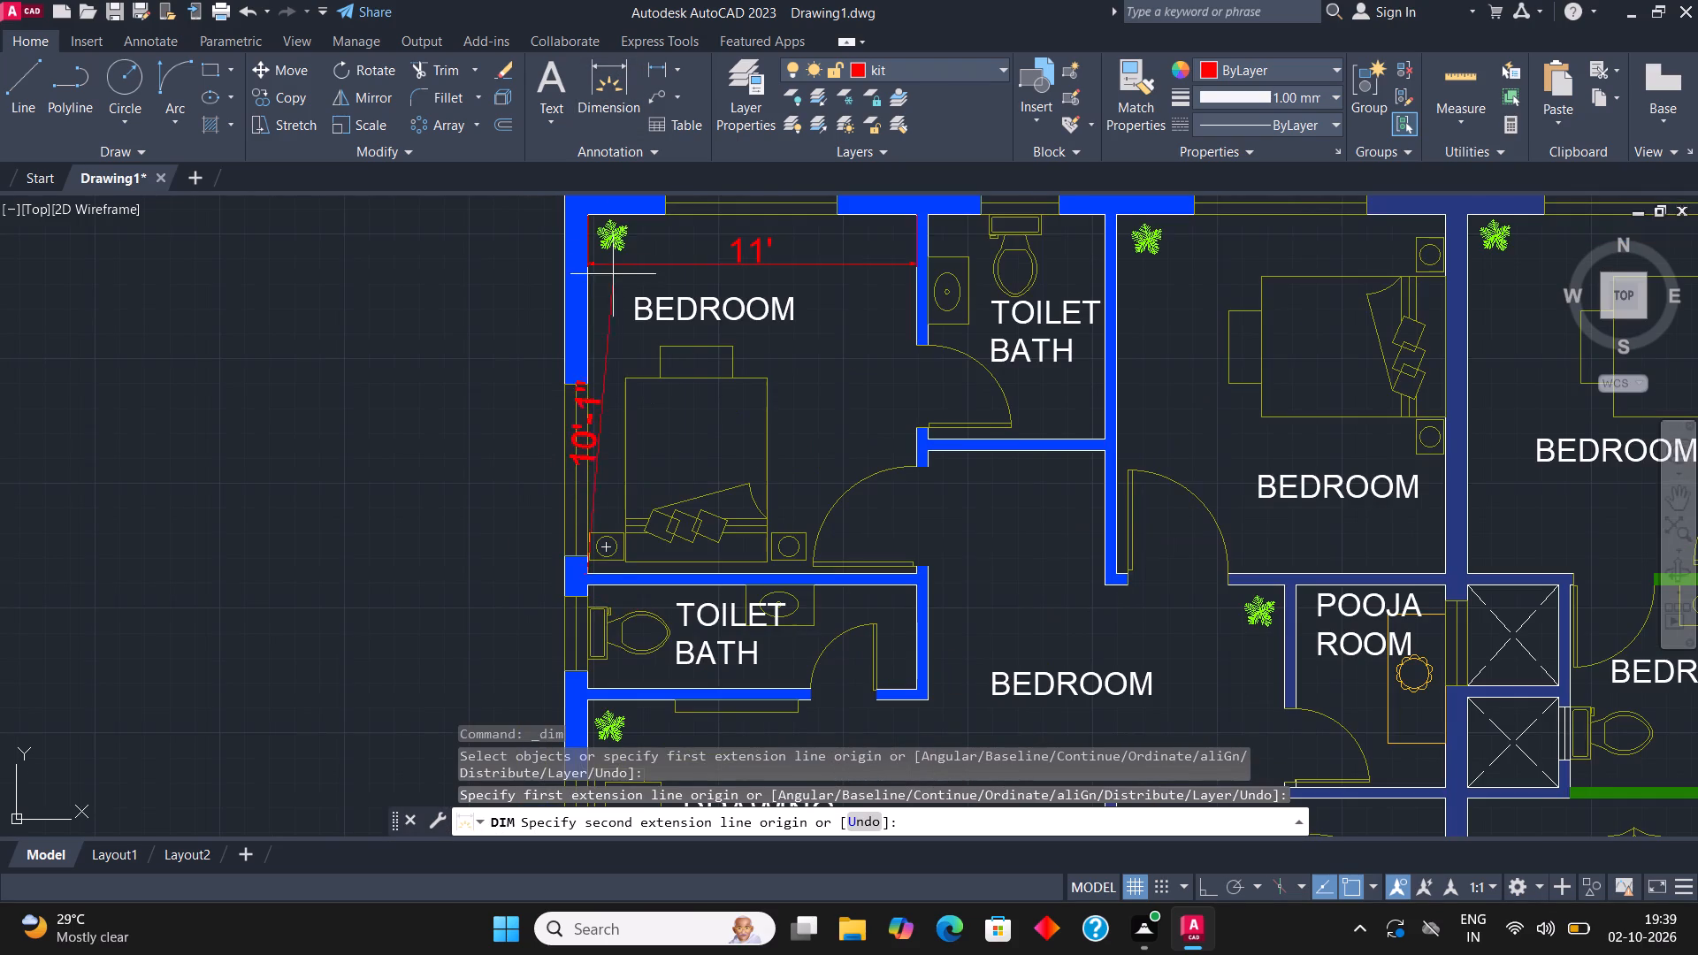
{"action": "scroll", "coordinate": [600, 229], "scroll_direction": "up", "scroll_amount": 2}
{"action": "scroll", "coordinate": [586, 290], "scroll_direction": "down", "scroll_amount": 2}
{"action": "left_click", "coordinate": [576, 257]}
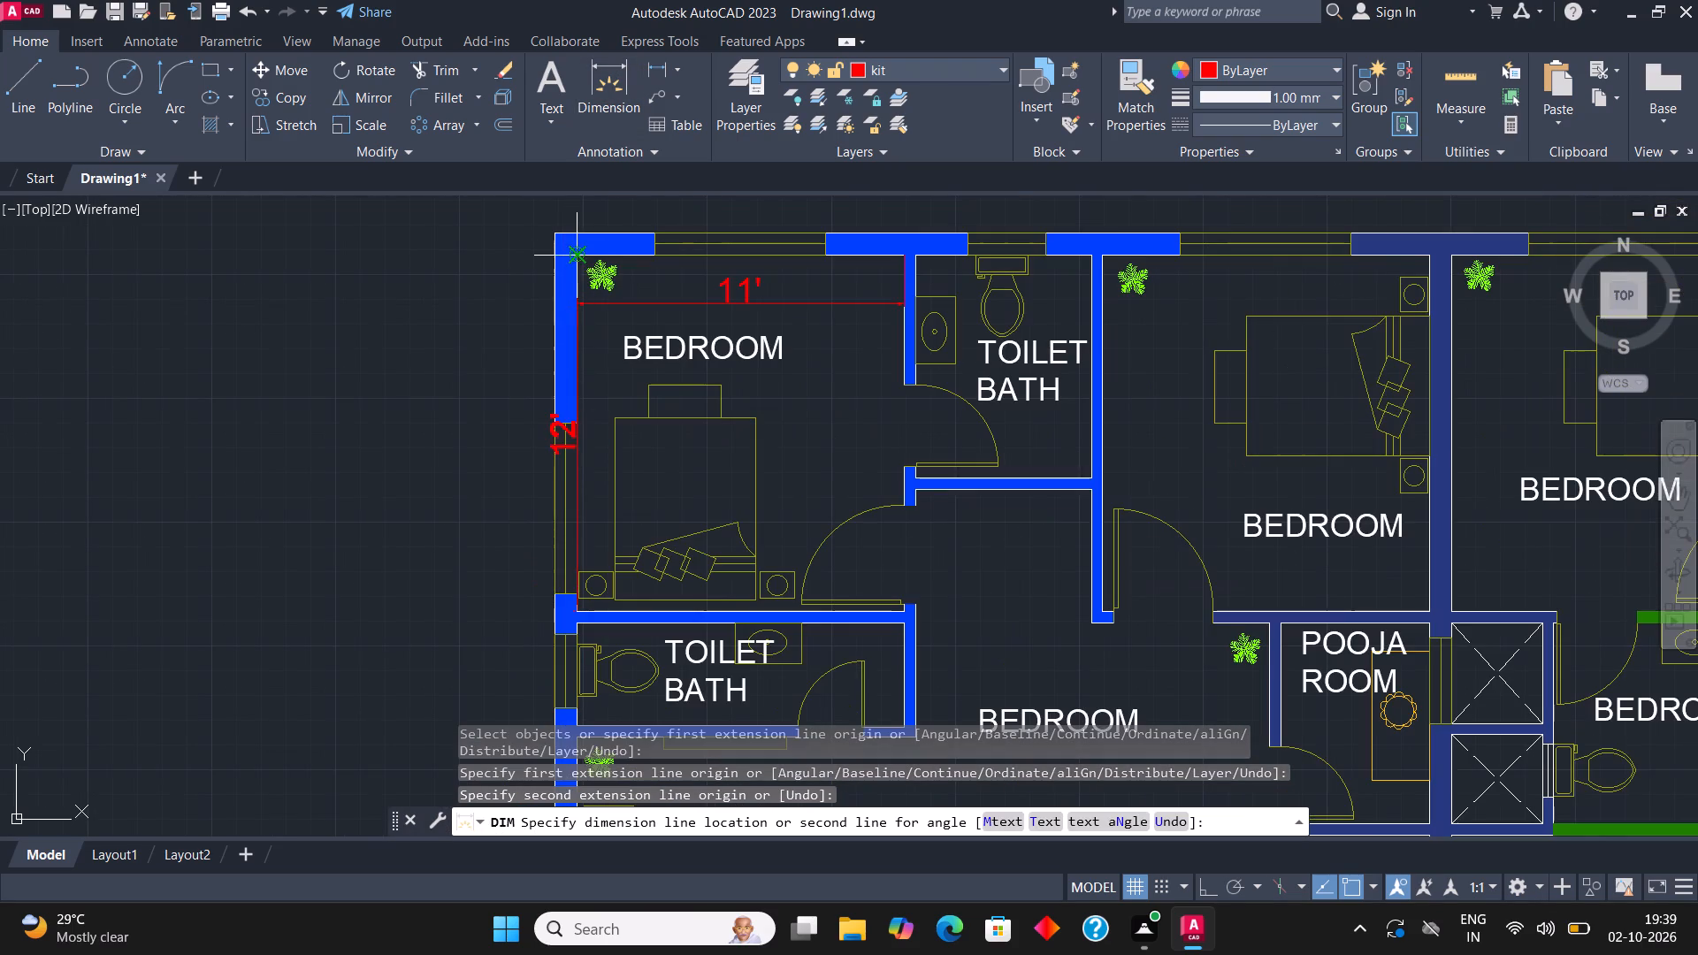
{"action": "left_click", "coordinate": [600, 271]}
{"action": "scroll", "coordinate": [605, 271], "scroll_direction": "down", "scroll_amount": 1}
Dimension the inside width of the left unit's upper toilet/bath between its side walls, placing the dimension line just below the top wall.
{"action": "middle_click_drag", "start_coordinate": [888, 428], "coordinate": [747, 515]}
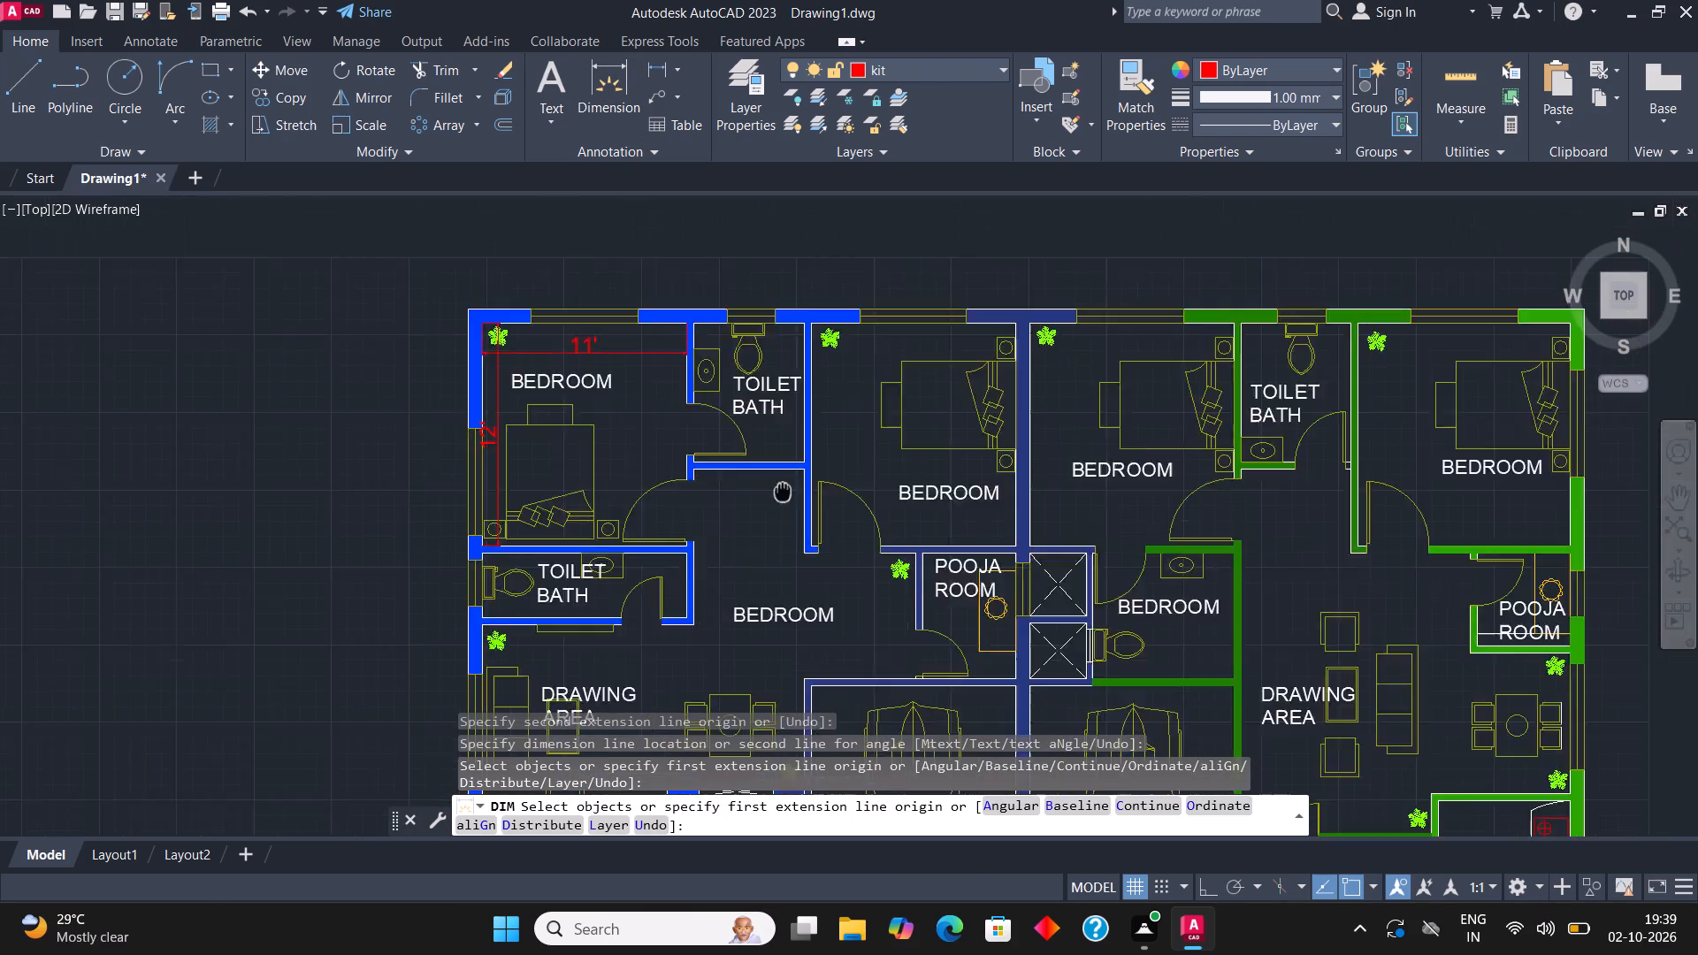
{"action": "middle_click_drag", "start_coordinate": [747, 515], "coordinate": [709, 569]}
{"action": "left_click", "coordinate": [614, 76]}
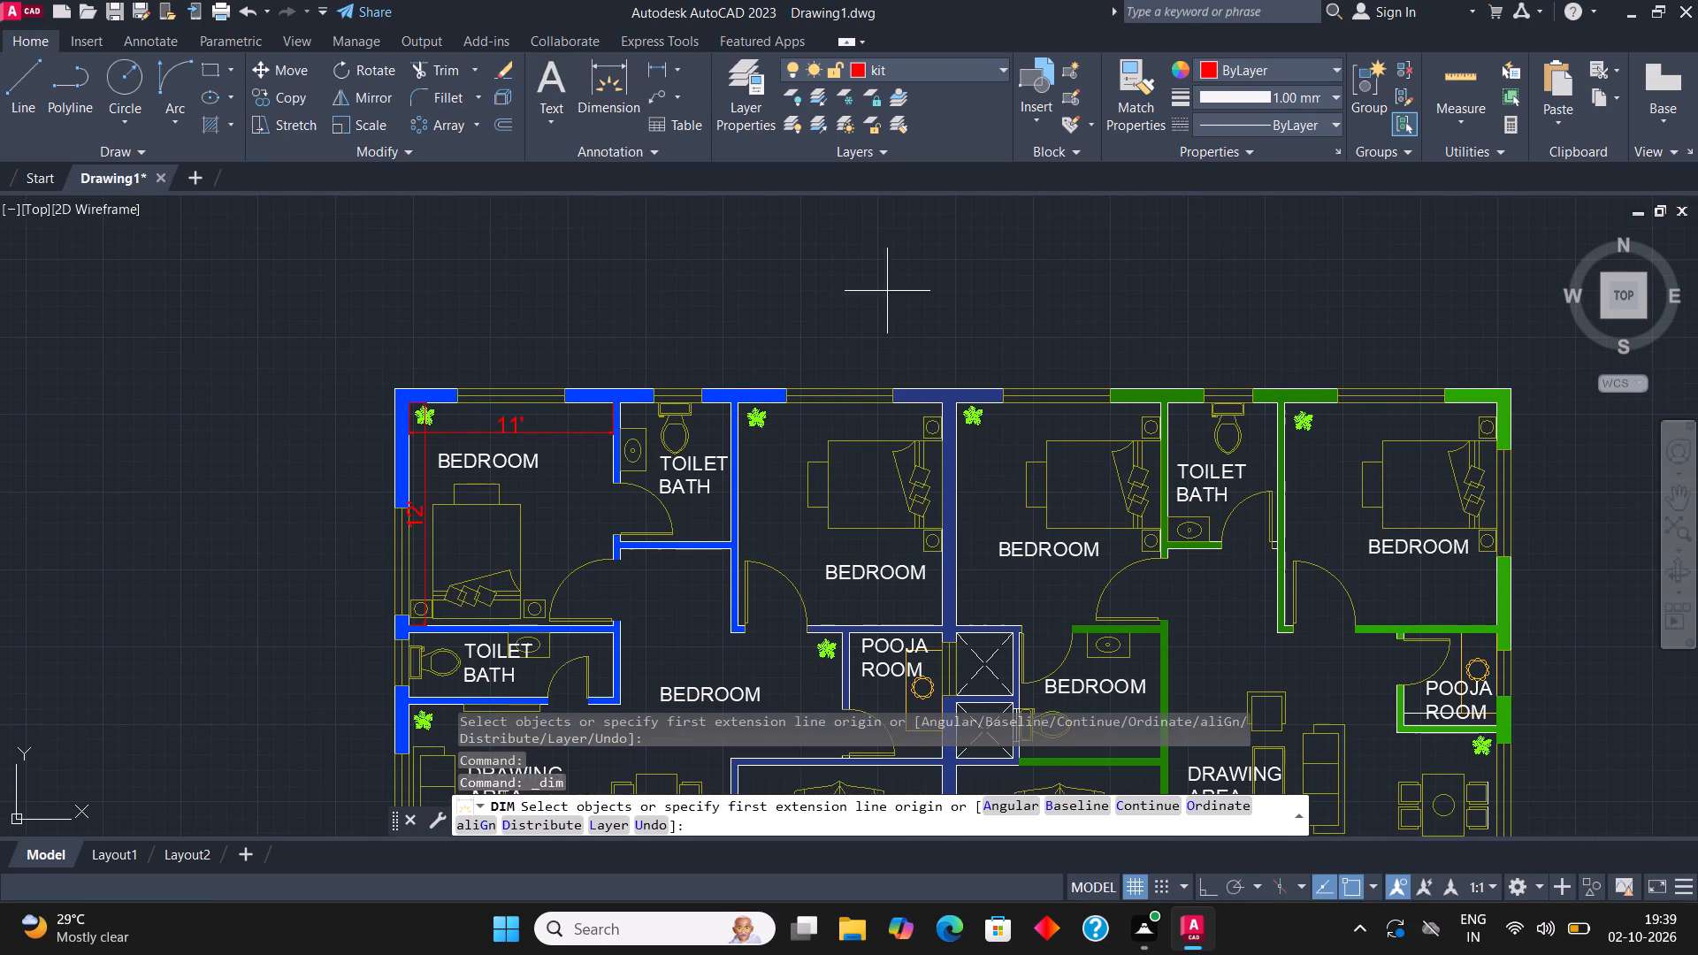
{"action": "scroll", "coordinate": [614, 384], "scroll_direction": "up", "scroll_amount": 2}
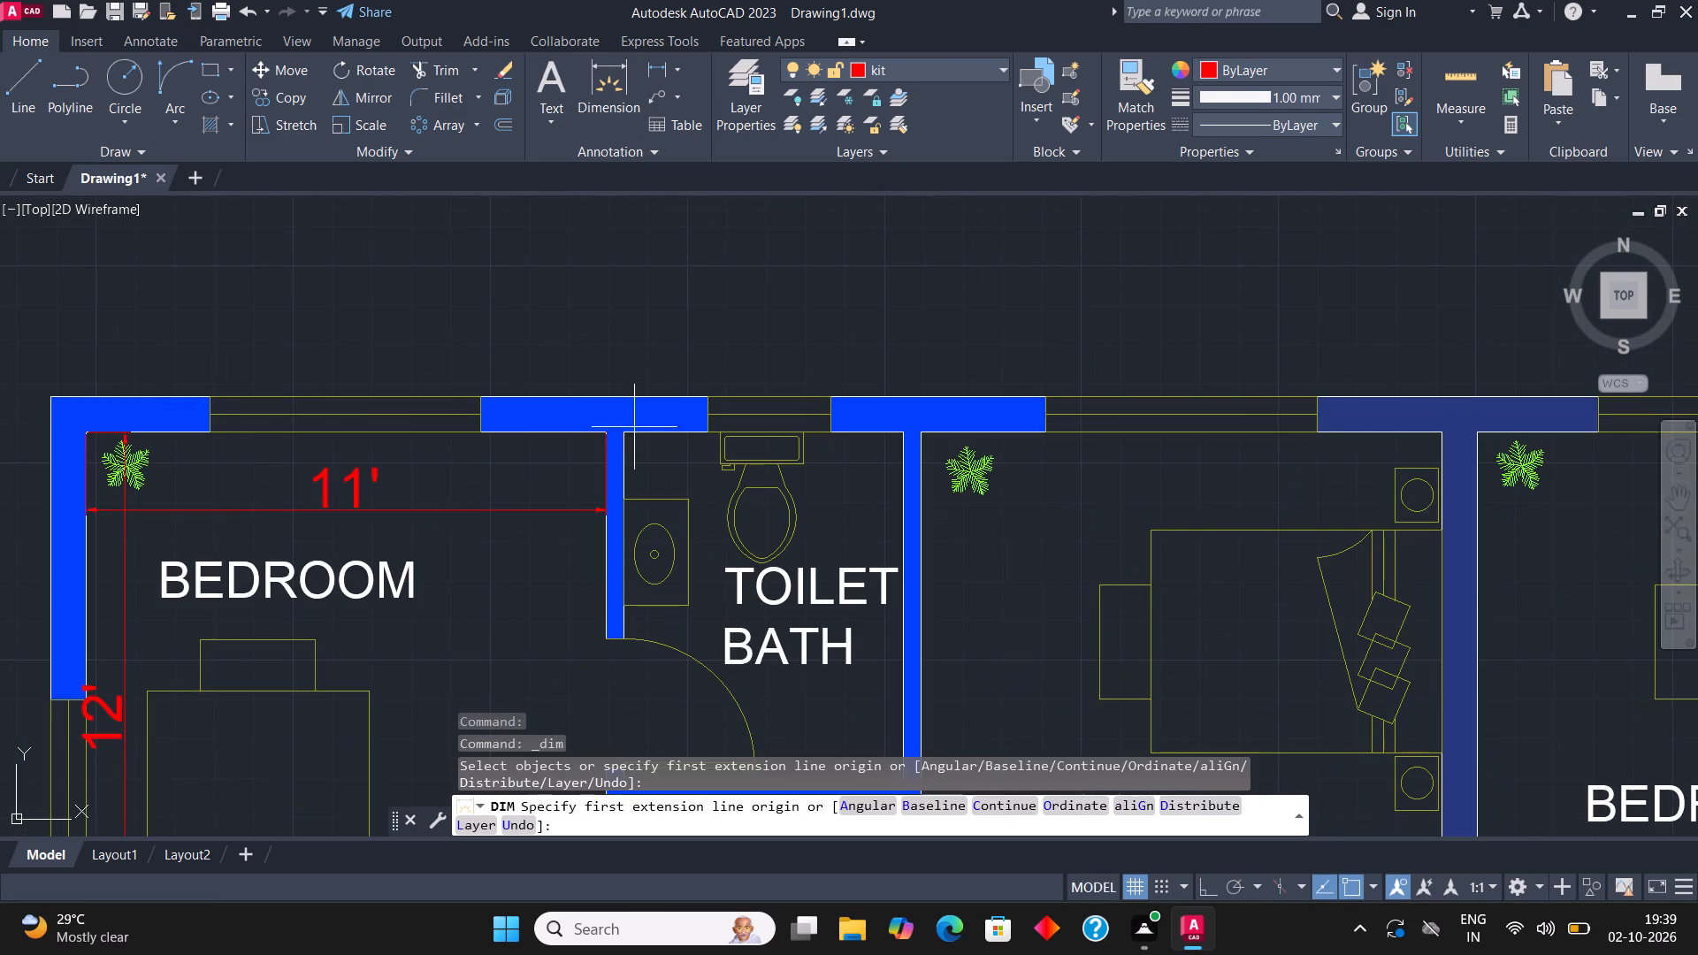
{"action": "left_click", "coordinate": [630, 430]}
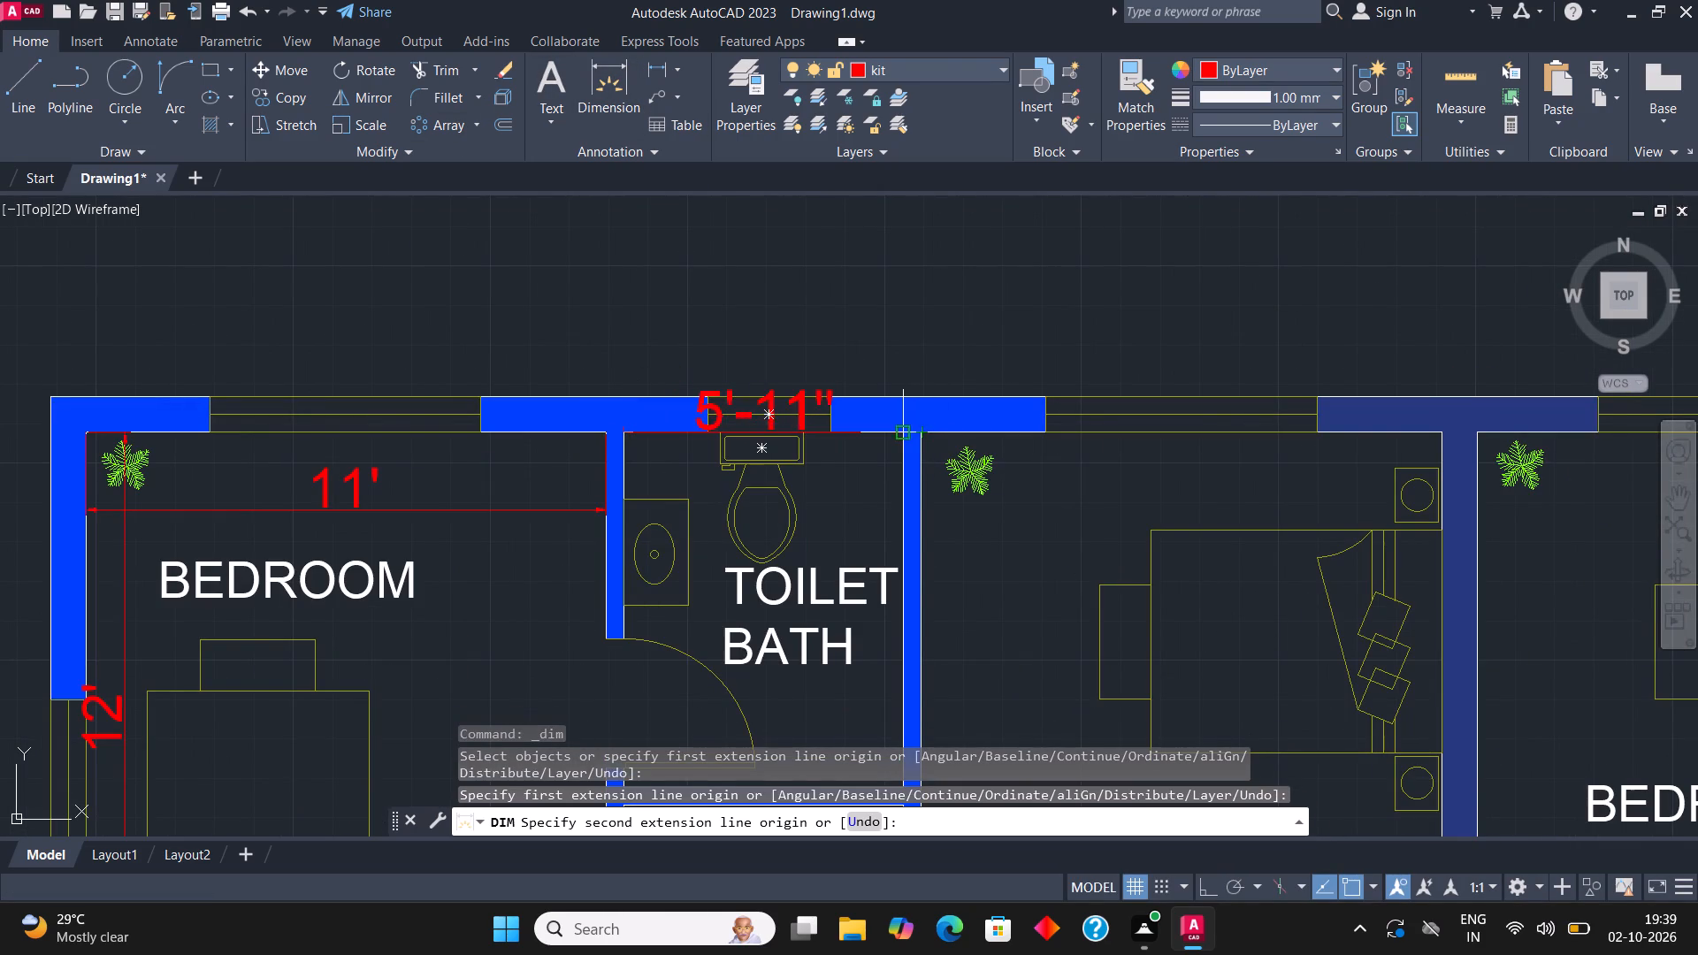
{"action": "left_click", "coordinate": [906, 433]}
{"action": "left_click", "coordinate": [897, 504]}
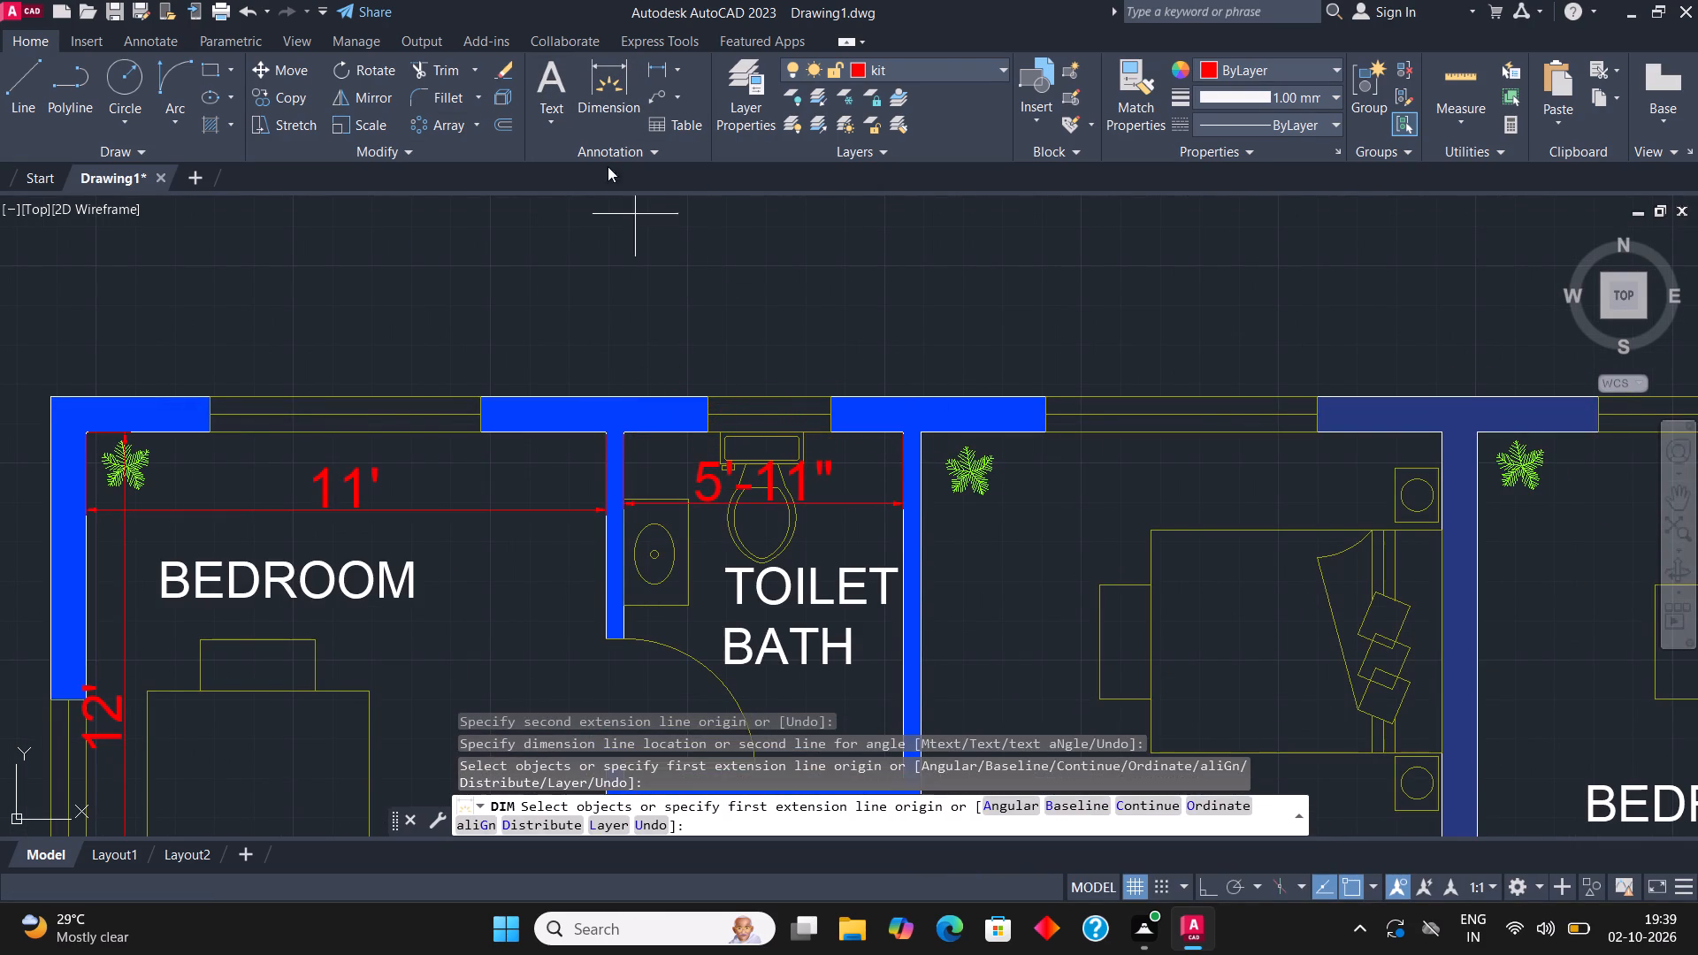
Dimension the same toilet/bath's inside length from its lower wall to its top wall, placing the dimension line just inside its right wall.
{"action": "left_click", "coordinate": [617, 82]}
{"action": "scroll", "coordinate": [707, 446], "scroll_direction": "down", "scroll_amount": 1}
{"action": "scroll", "coordinate": [793, 645], "scroll_direction": "up", "scroll_amount": 1}
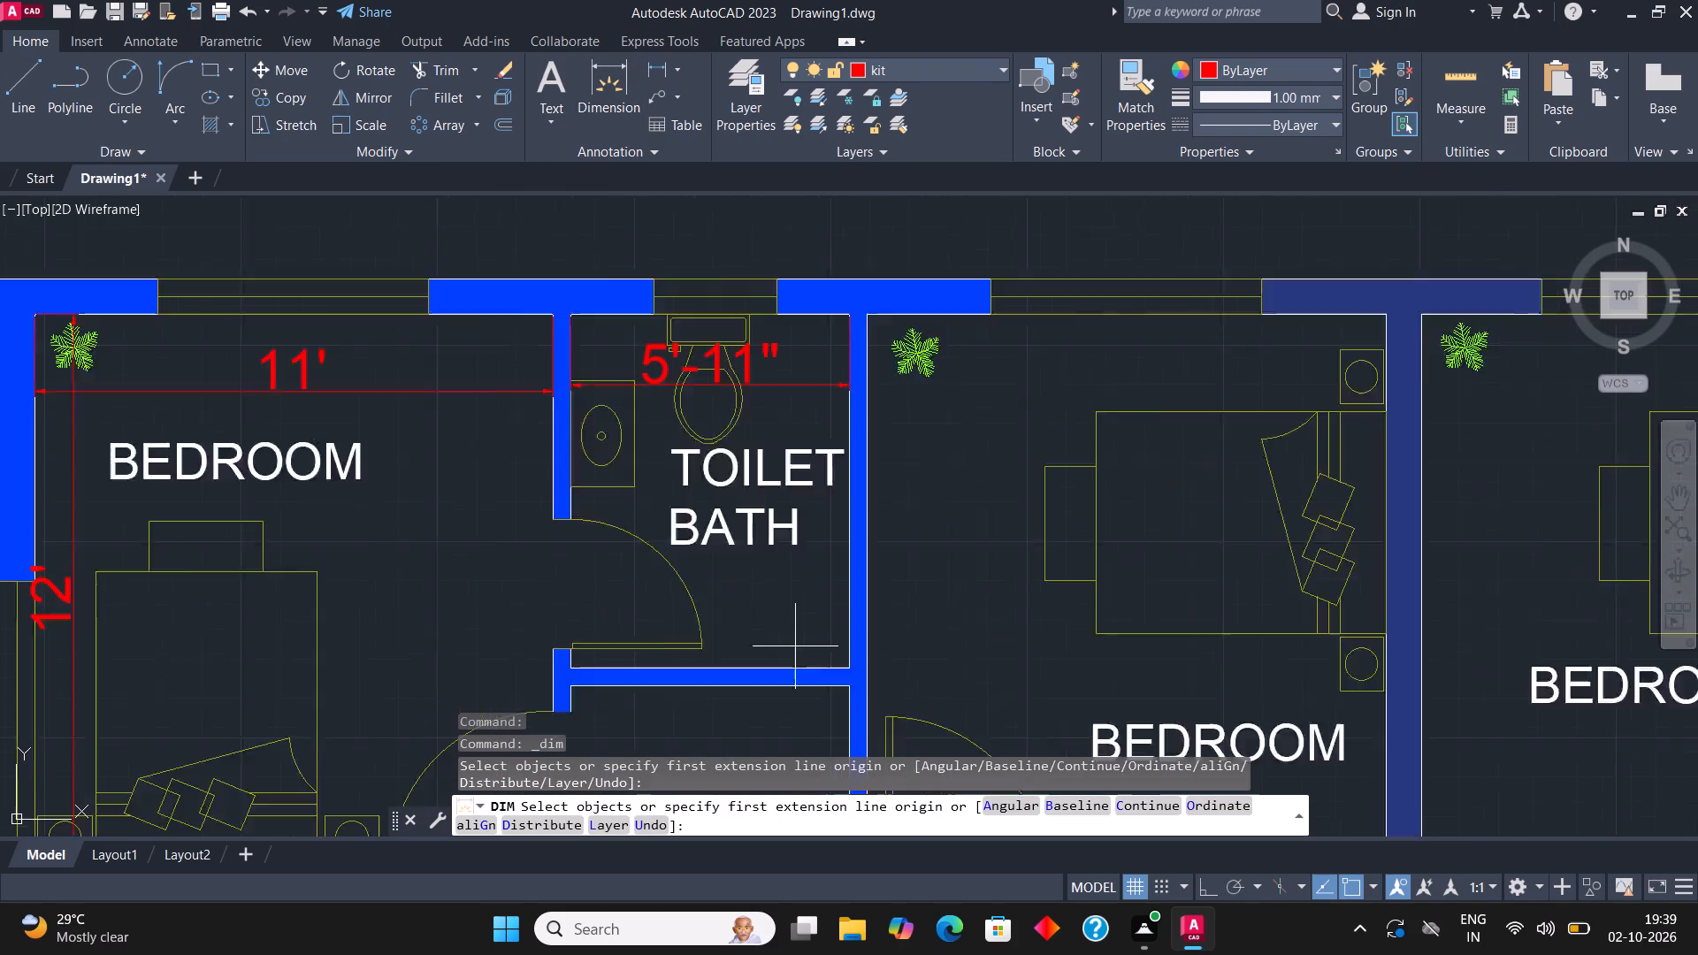
{"action": "scroll", "coordinate": [795, 646], "scroll_direction": "up", "scroll_amount": 1}
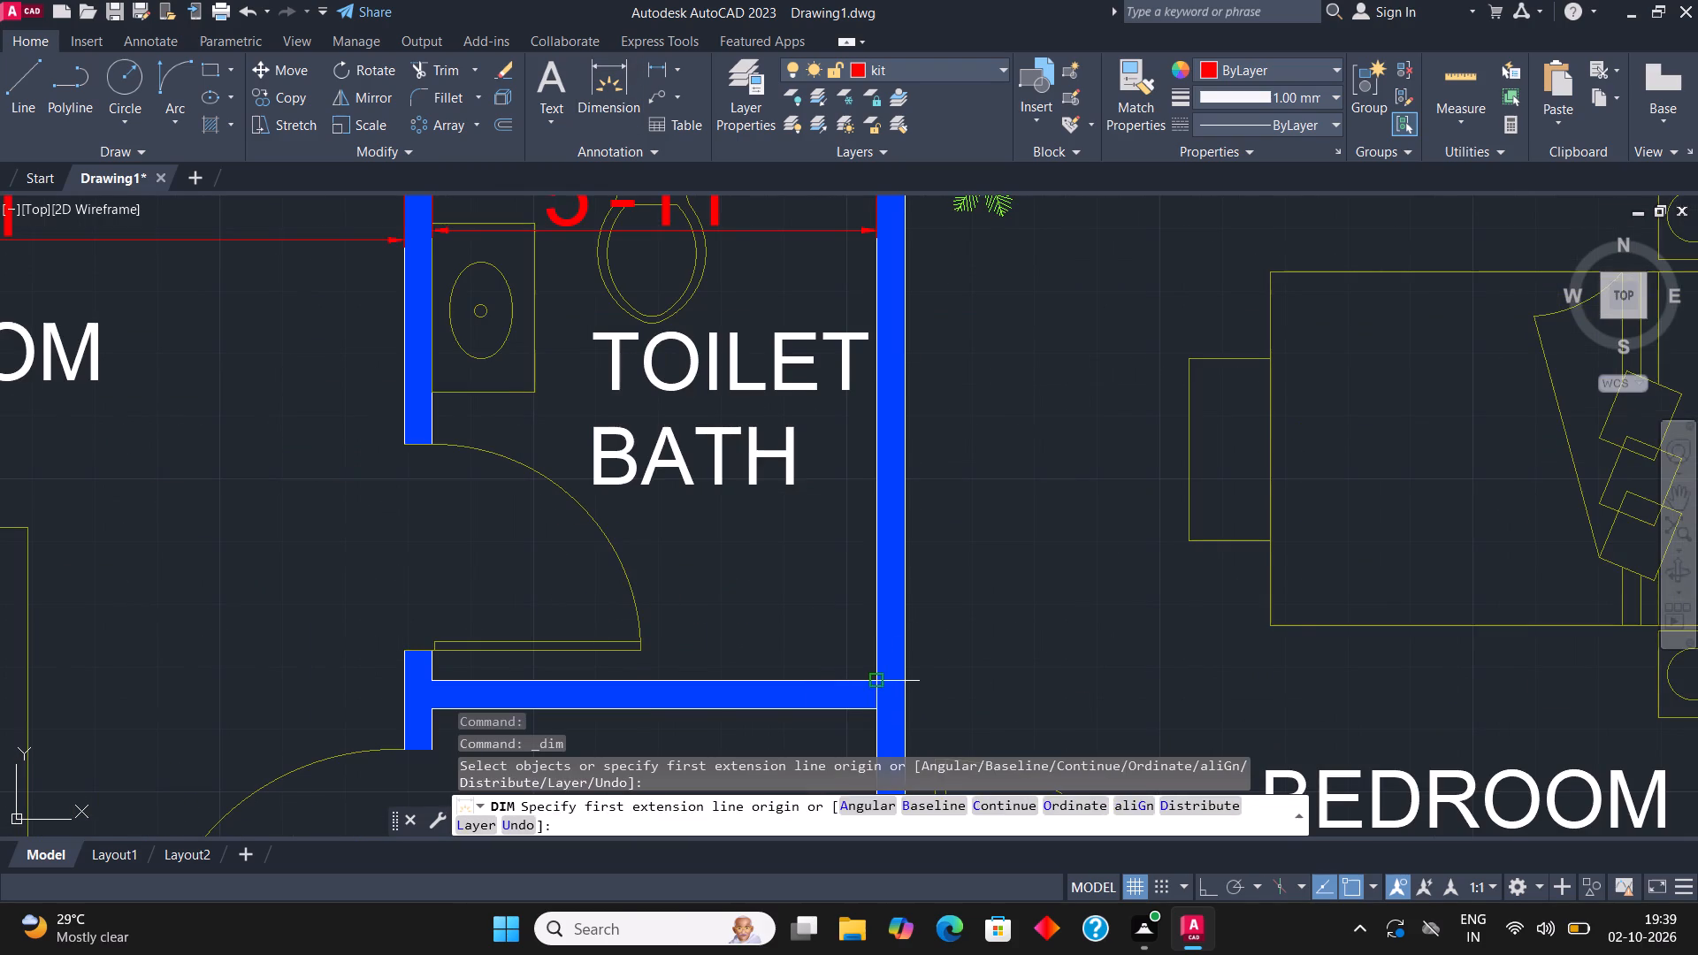
{"action": "left_click", "coordinate": [880, 681]}
{"action": "scroll", "coordinate": [880, 684], "scroll_direction": "down", "scroll_amount": 1}
{"action": "left_click", "coordinate": [879, 337]}
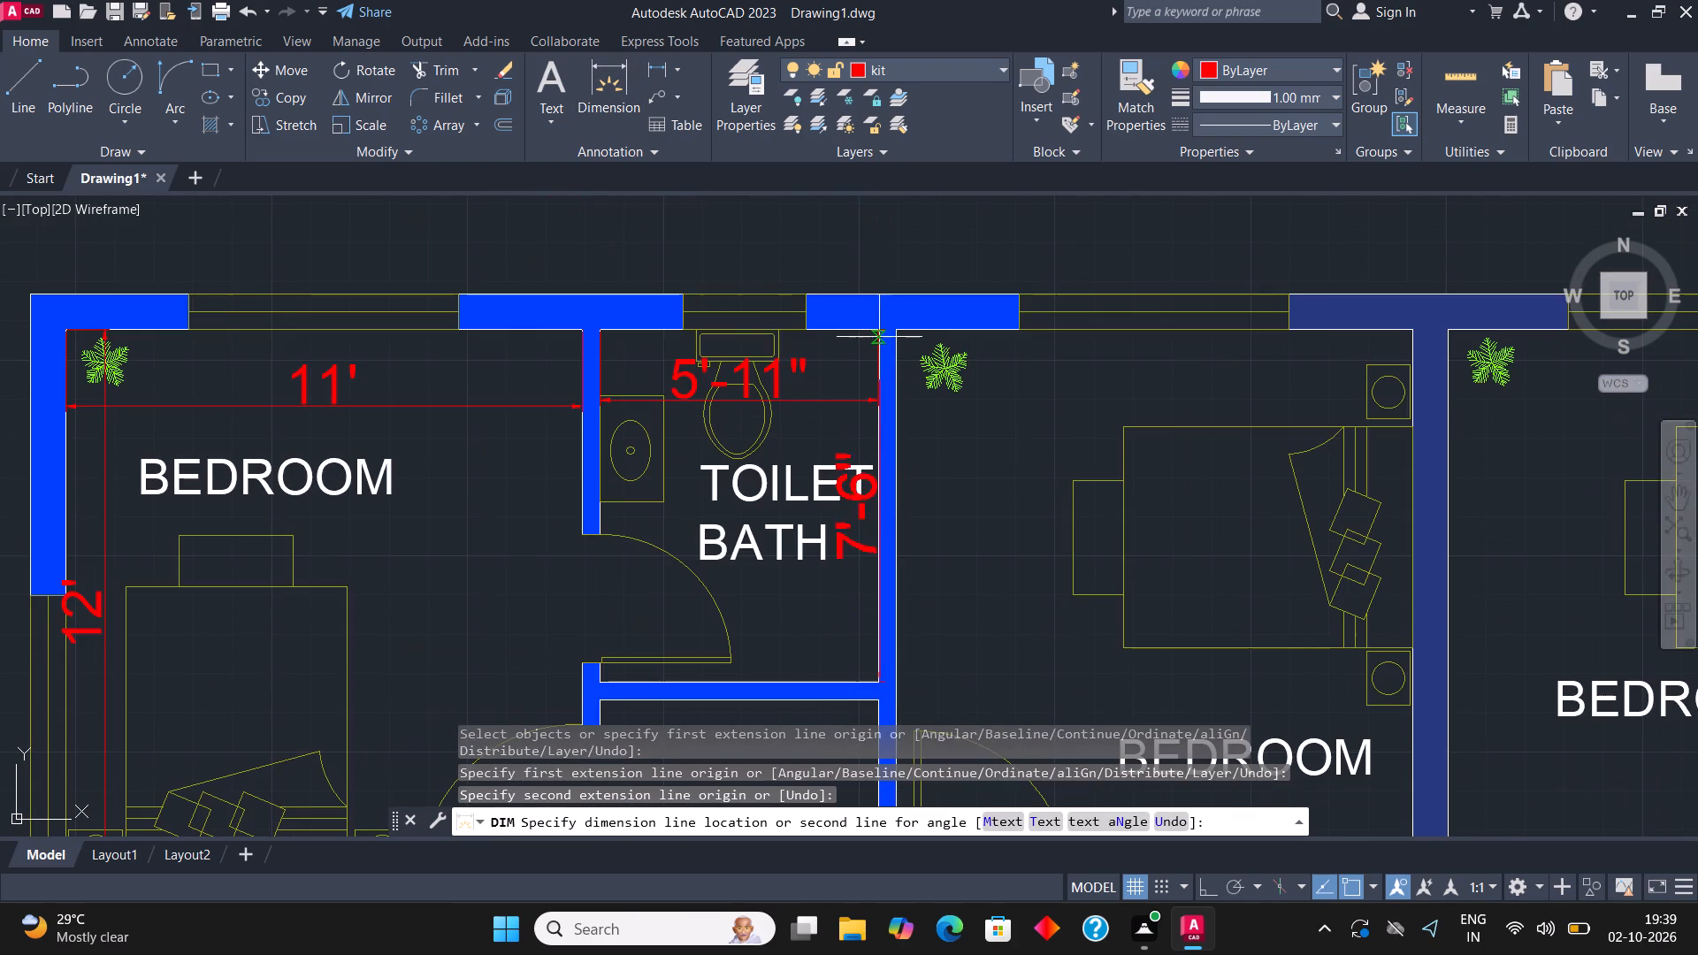
{"action": "left_click", "coordinate": [859, 337]}
Dimension the inside width of the left unit's second upper bedroom, beside the shared central wall, placing the dimension line below its top wall.
{"action": "scroll", "coordinate": [616, 491], "scroll_direction": "down", "scroll_amount": 2}
{"action": "middle_click_drag", "start_coordinate": [880, 477], "coordinate": [827, 481]}
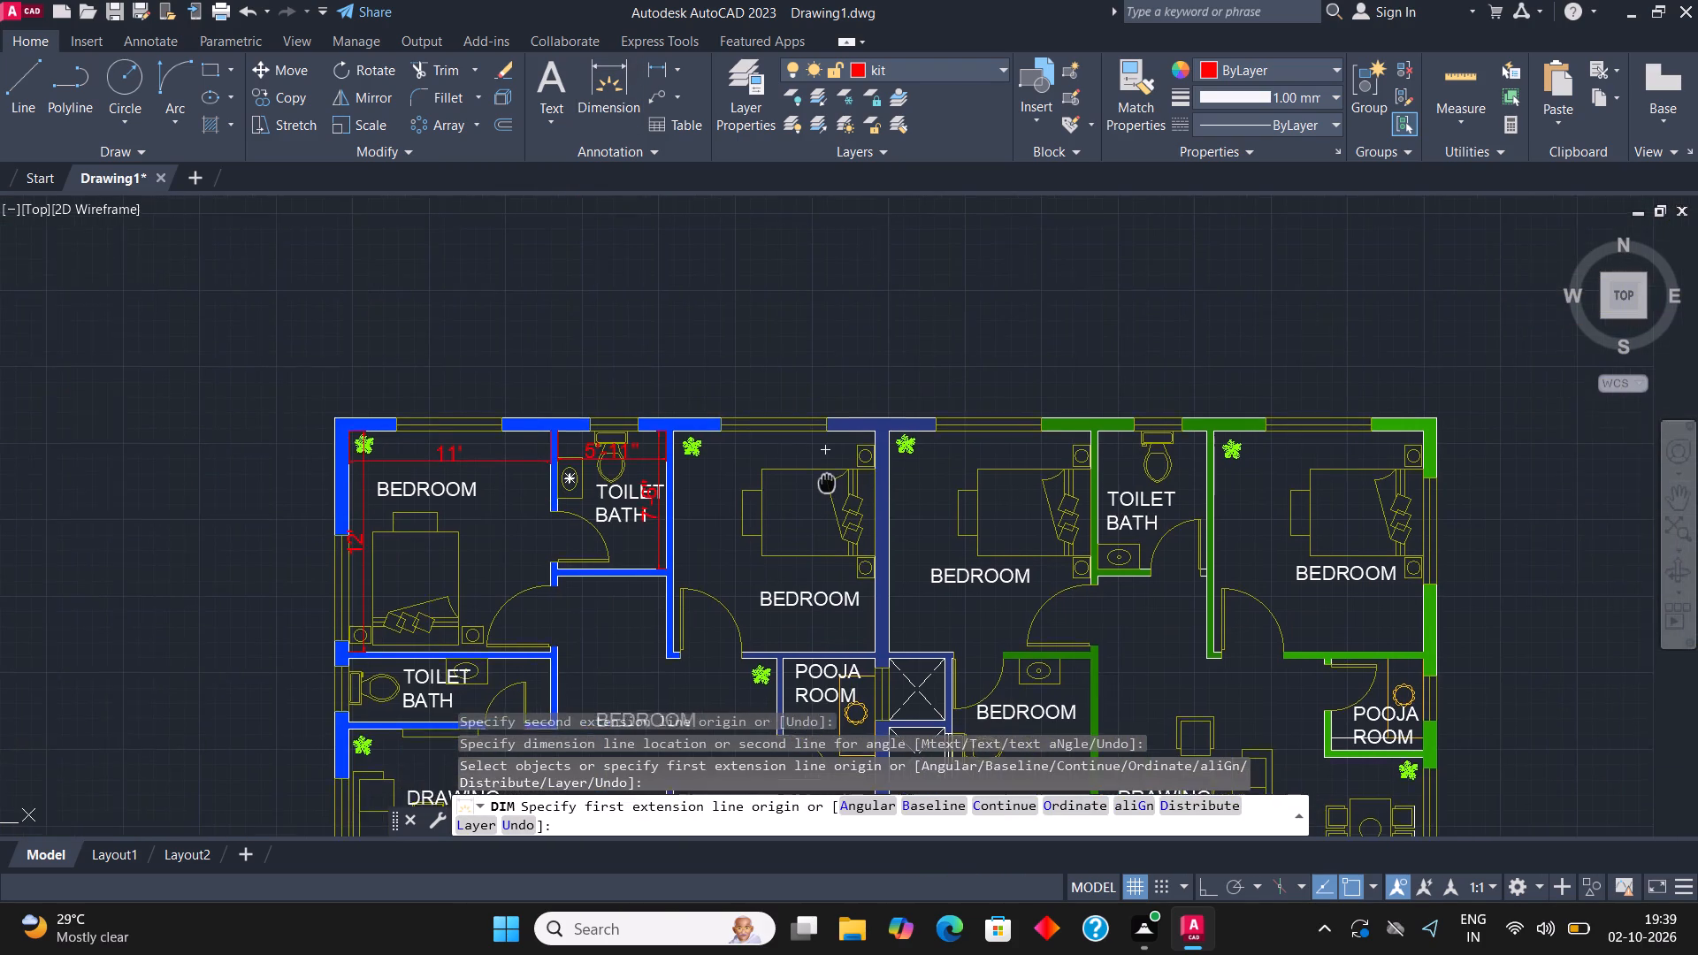
{"action": "middle_click_drag", "start_coordinate": [827, 481], "coordinate": [769, 519]}
{"action": "left_click", "coordinate": [598, 80]}
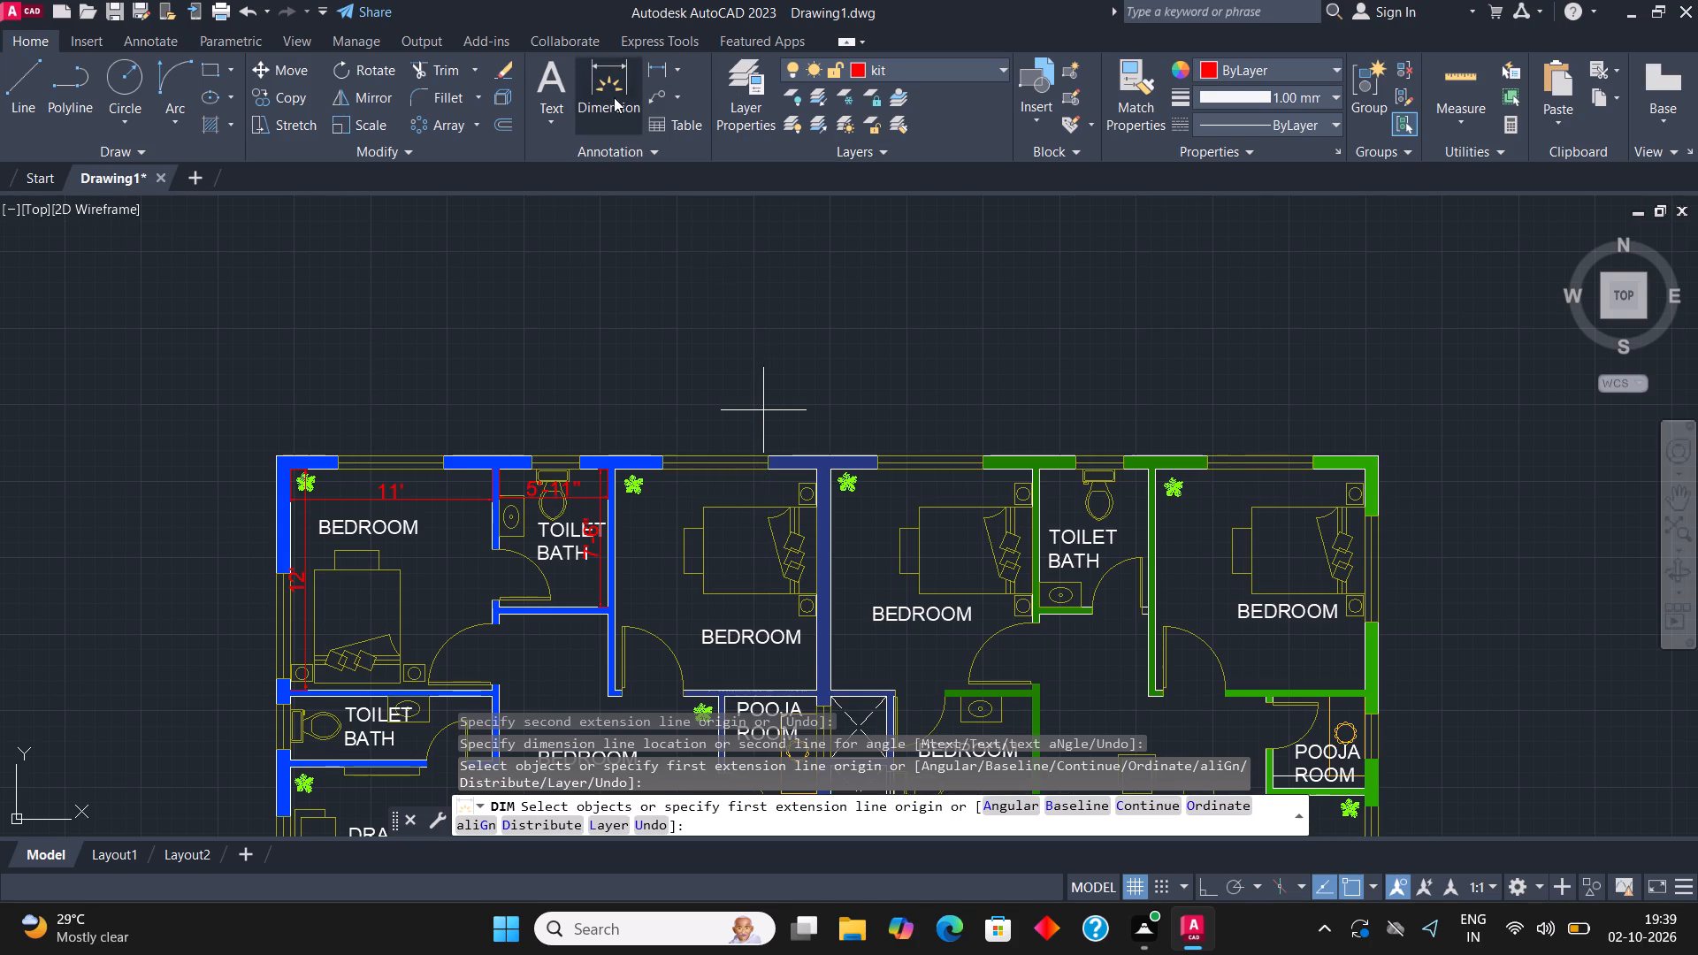
{"action": "scroll", "coordinate": [624, 463], "scroll_direction": "up", "scroll_amount": 3}
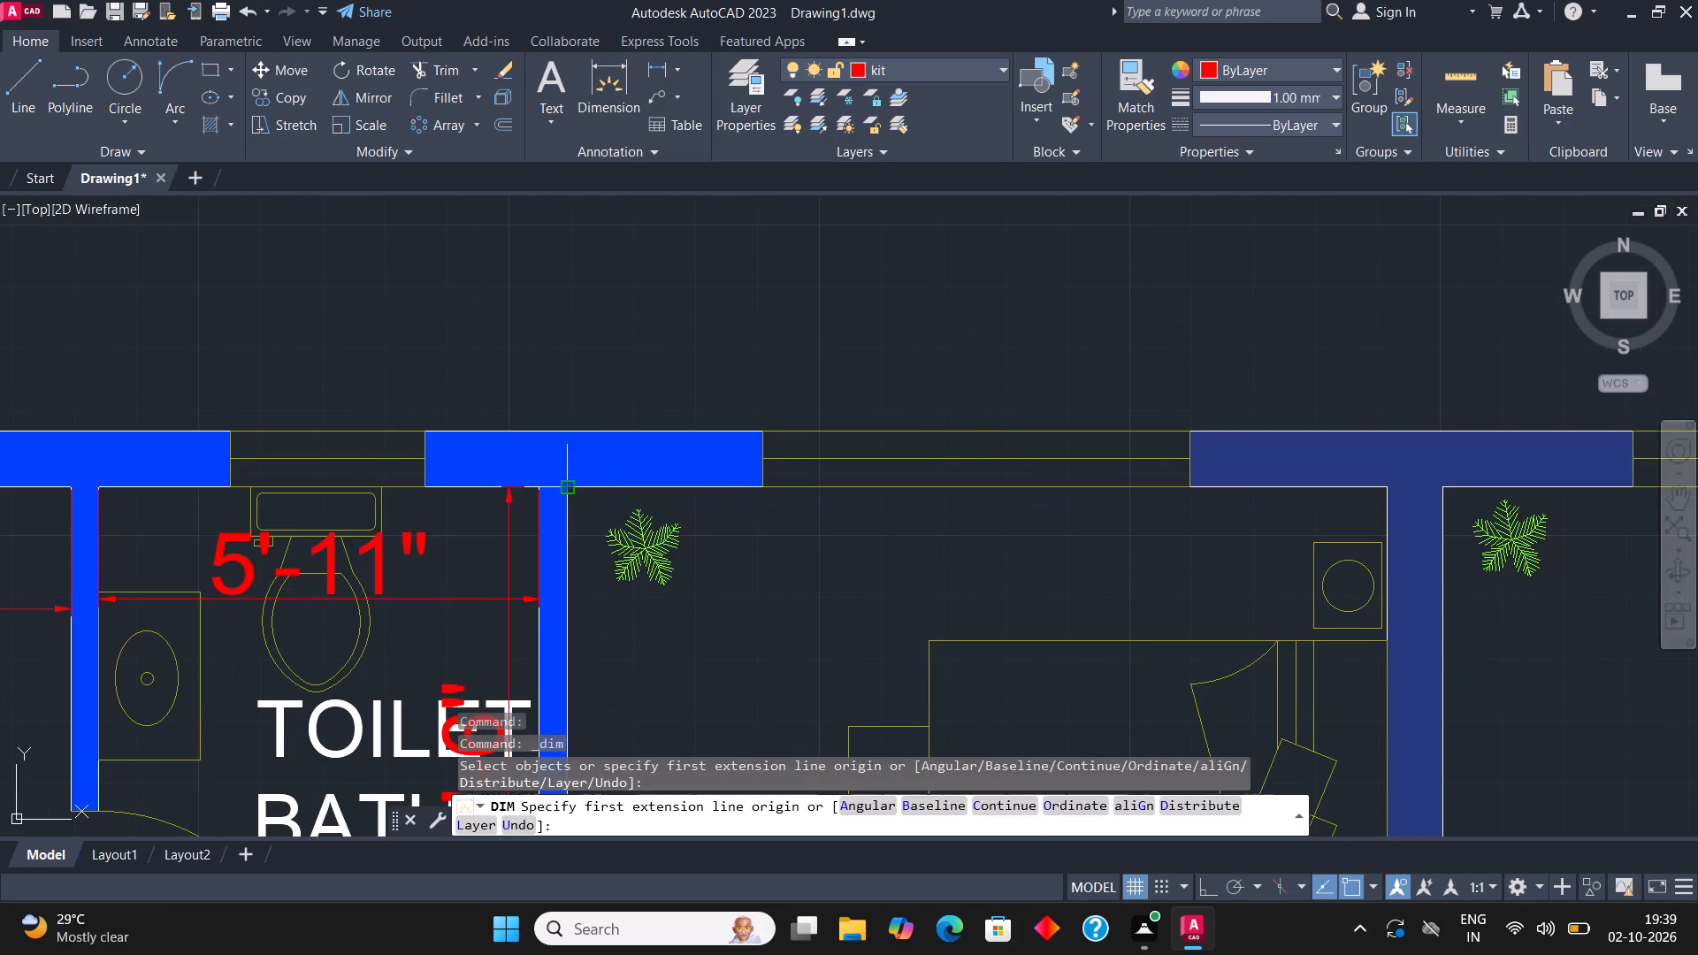
{"action": "left_click", "coordinate": [710, 488]}
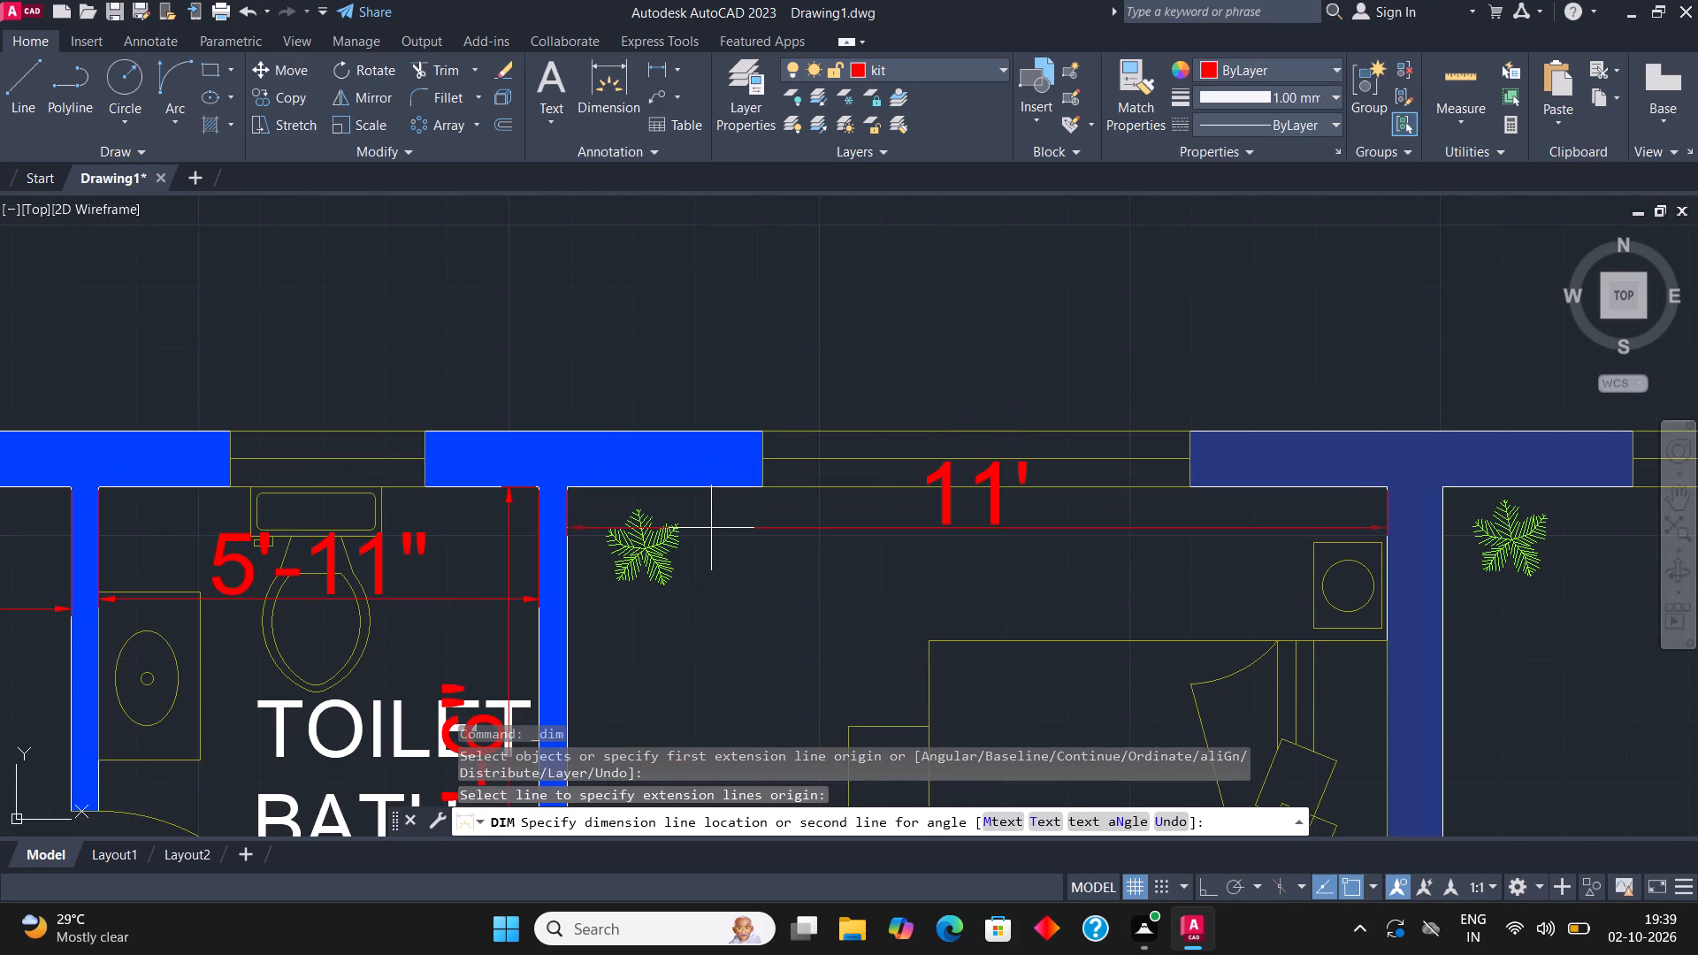
{"action": "left_click", "coordinate": [714, 568]}
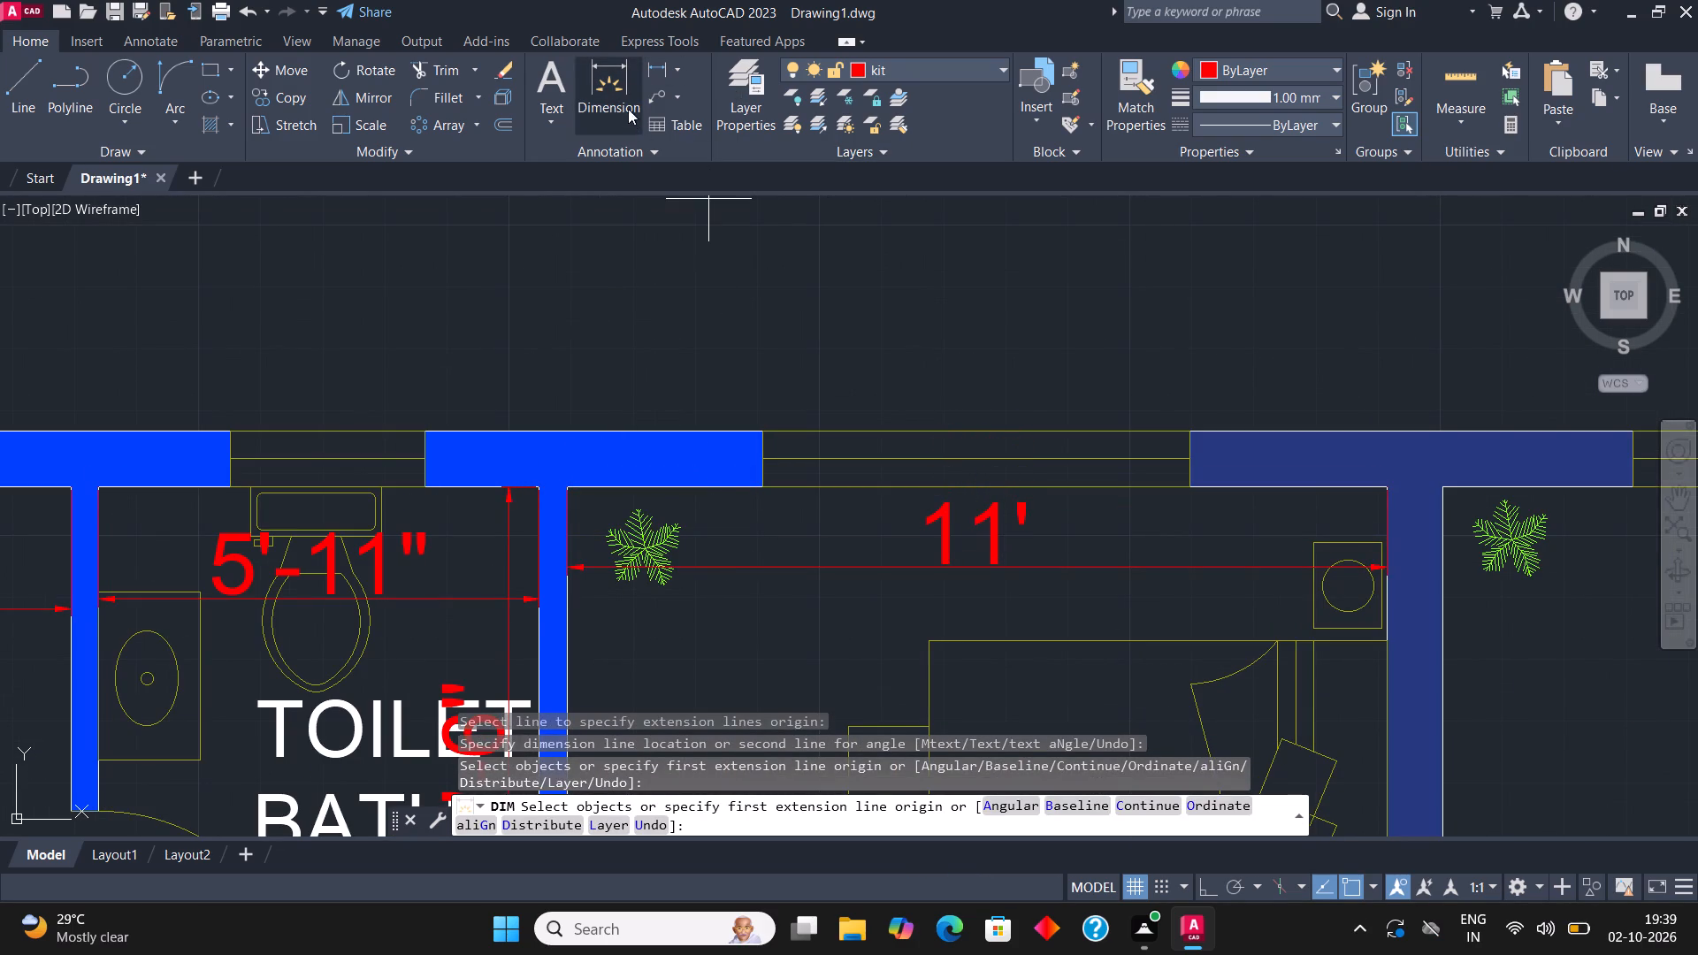
Dimension the same bedroom's inside length from its top wall to its lower wall, placing the dimension line between its left wall and the bed.
{"action": "left_click", "coordinate": [623, 86]}
{"action": "scroll", "coordinate": [634, 138], "scroll_direction": "down", "scroll_amount": 2}
{"action": "scroll", "coordinate": [715, 320], "scroll_direction": "down", "scroll_amount": 2}
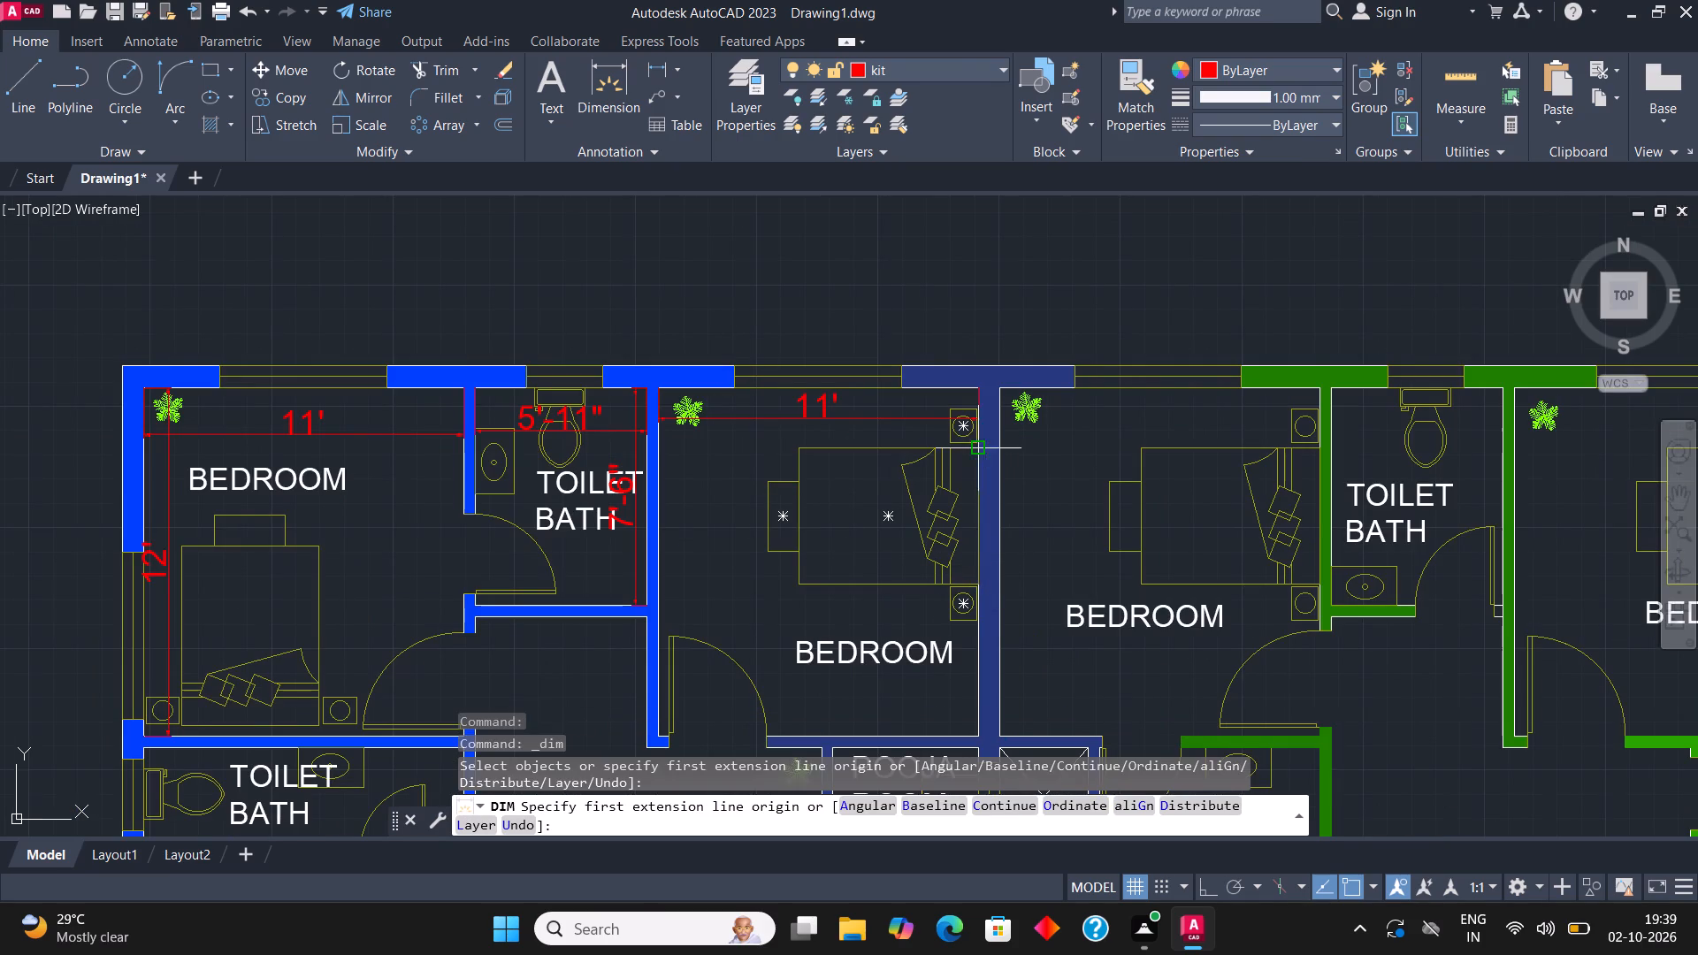
{"action": "left_click", "coordinate": [975, 386]}
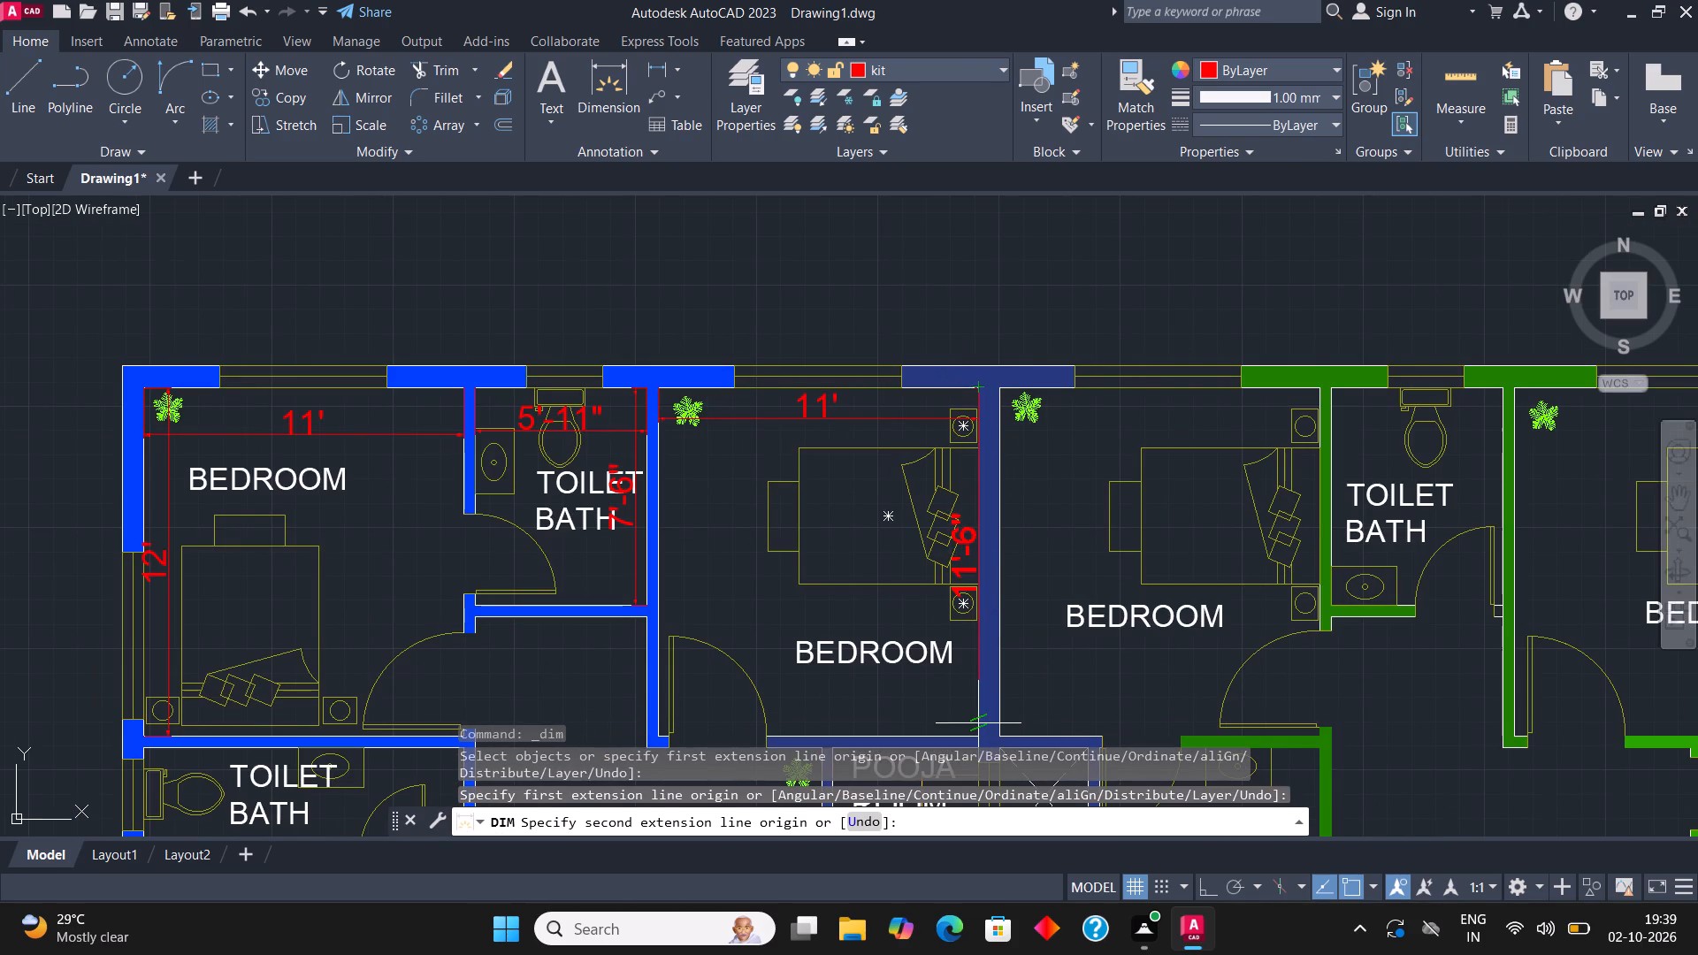
{"action": "left_click", "coordinate": [973, 737]}
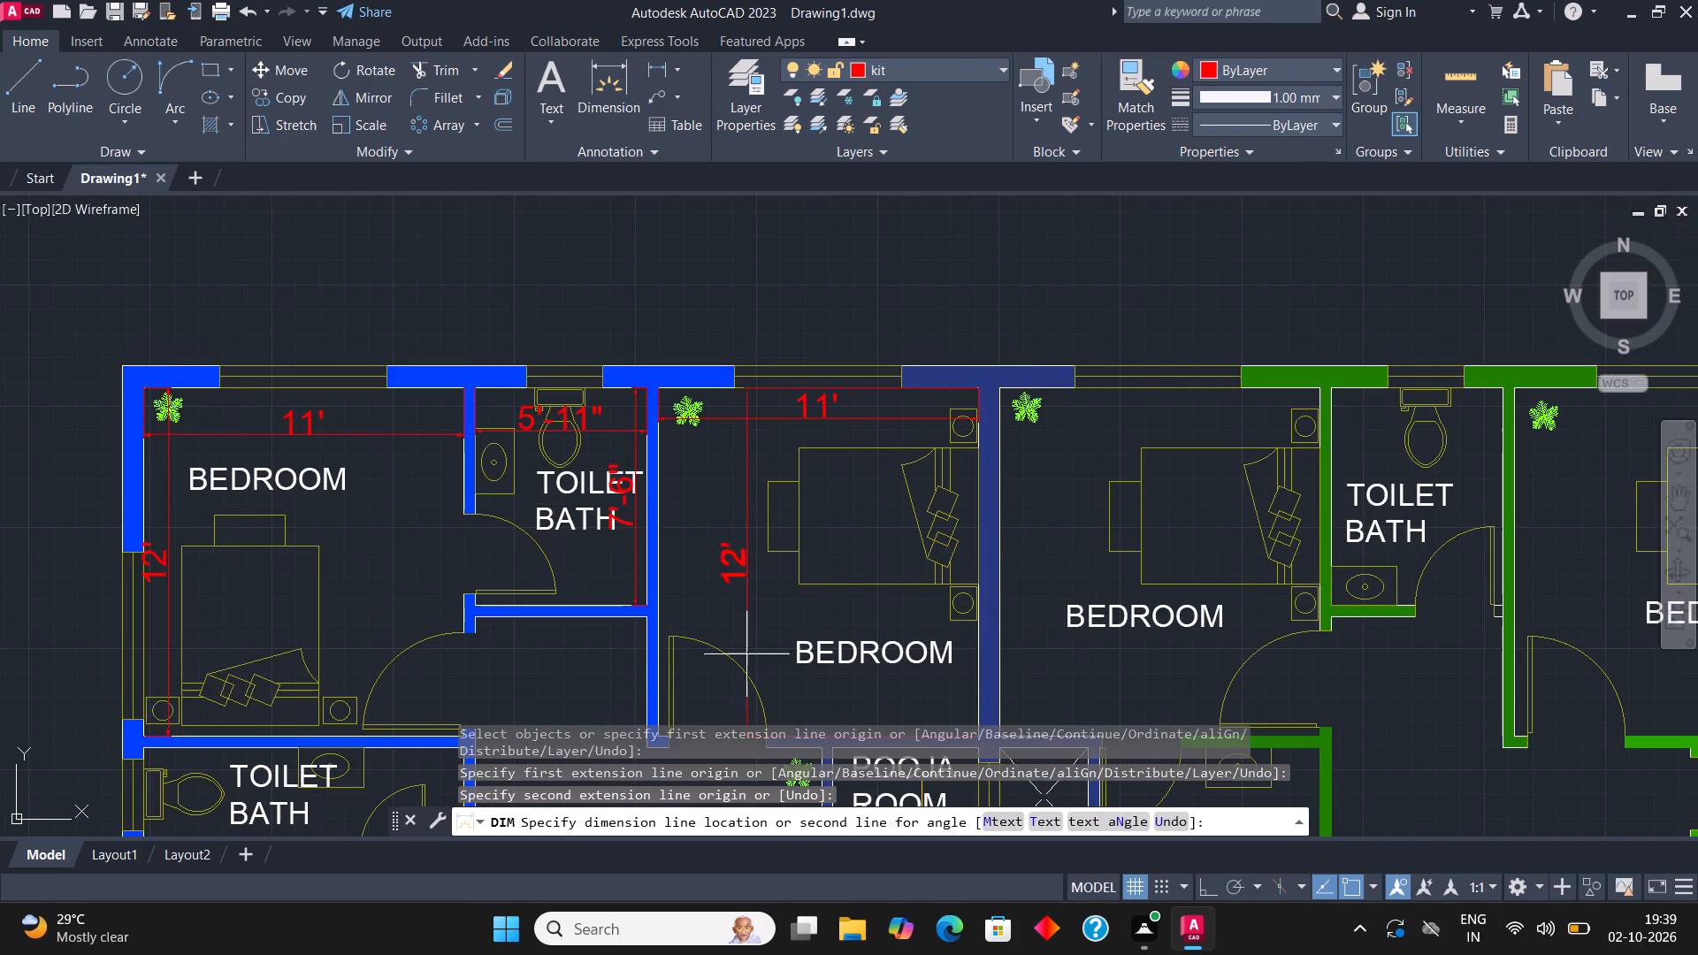
{"action": "left_click", "coordinate": [700, 644]}
Dimension the inside width of the right unit's upper bedroom beside the central wall, placing the dimension line just below its top wall.
{"action": "scroll", "coordinate": [600, 662], "scroll_direction": "down", "scroll_amount": 2}
{"action": "middle_click_drag", "start_coordinate": [824, 600], "coordinate": [724, 453]}
{"action": "scroll", "coordinate": [725, 432], "scroll_direction": "up", "scroll_amount": 2}
{"action": "left_click", "coordinate": [593, 56]}
{"action": "left_click", "coordinate": [603, 80]}
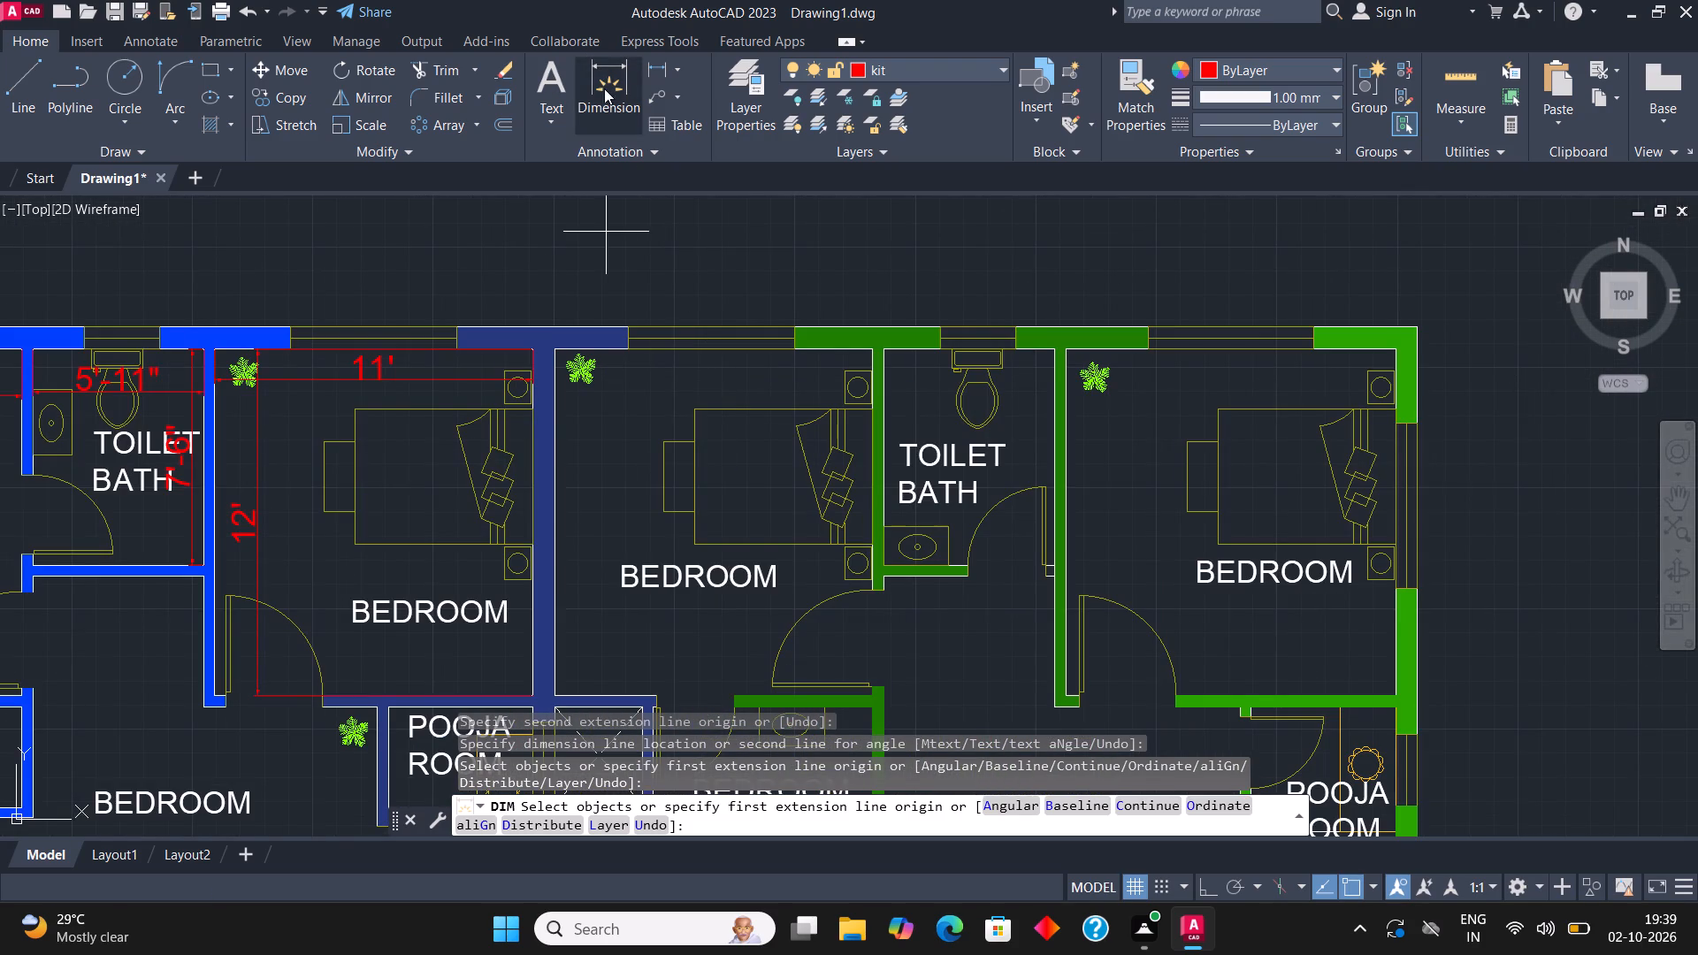
{"action": "left_click", "coordinate": [557, 349]}
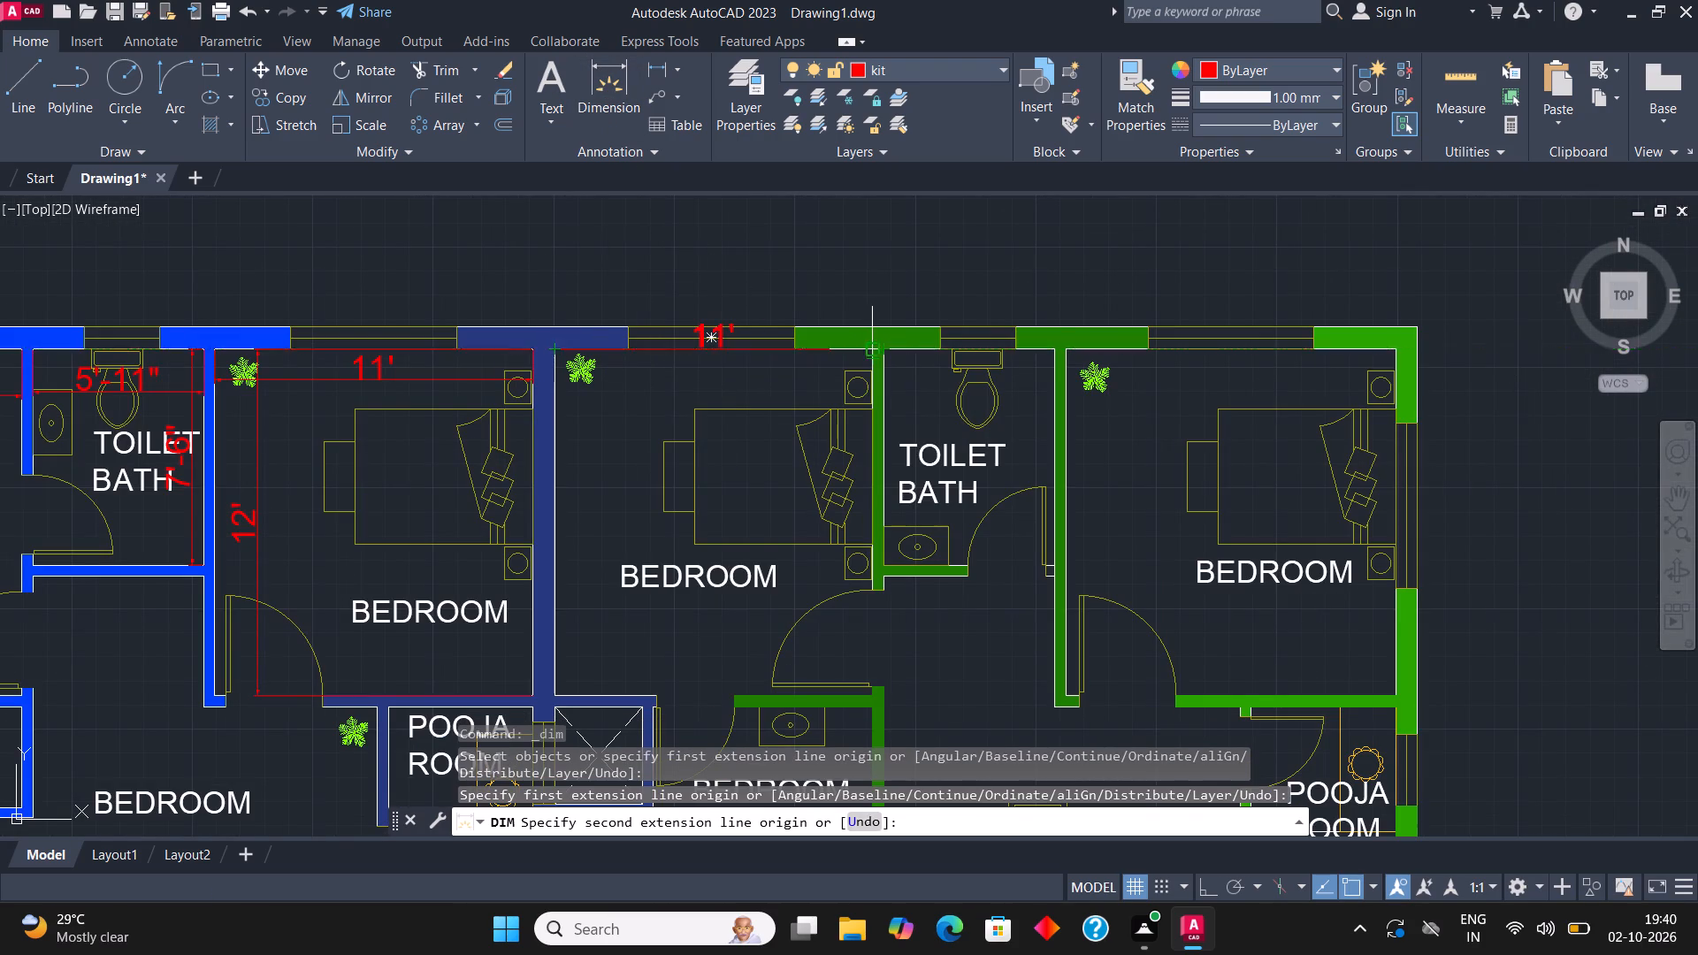
{"action": "left_click", "coordinate": [878, 348]}
{"action": "left_click", "coordinate": [879, 382]}
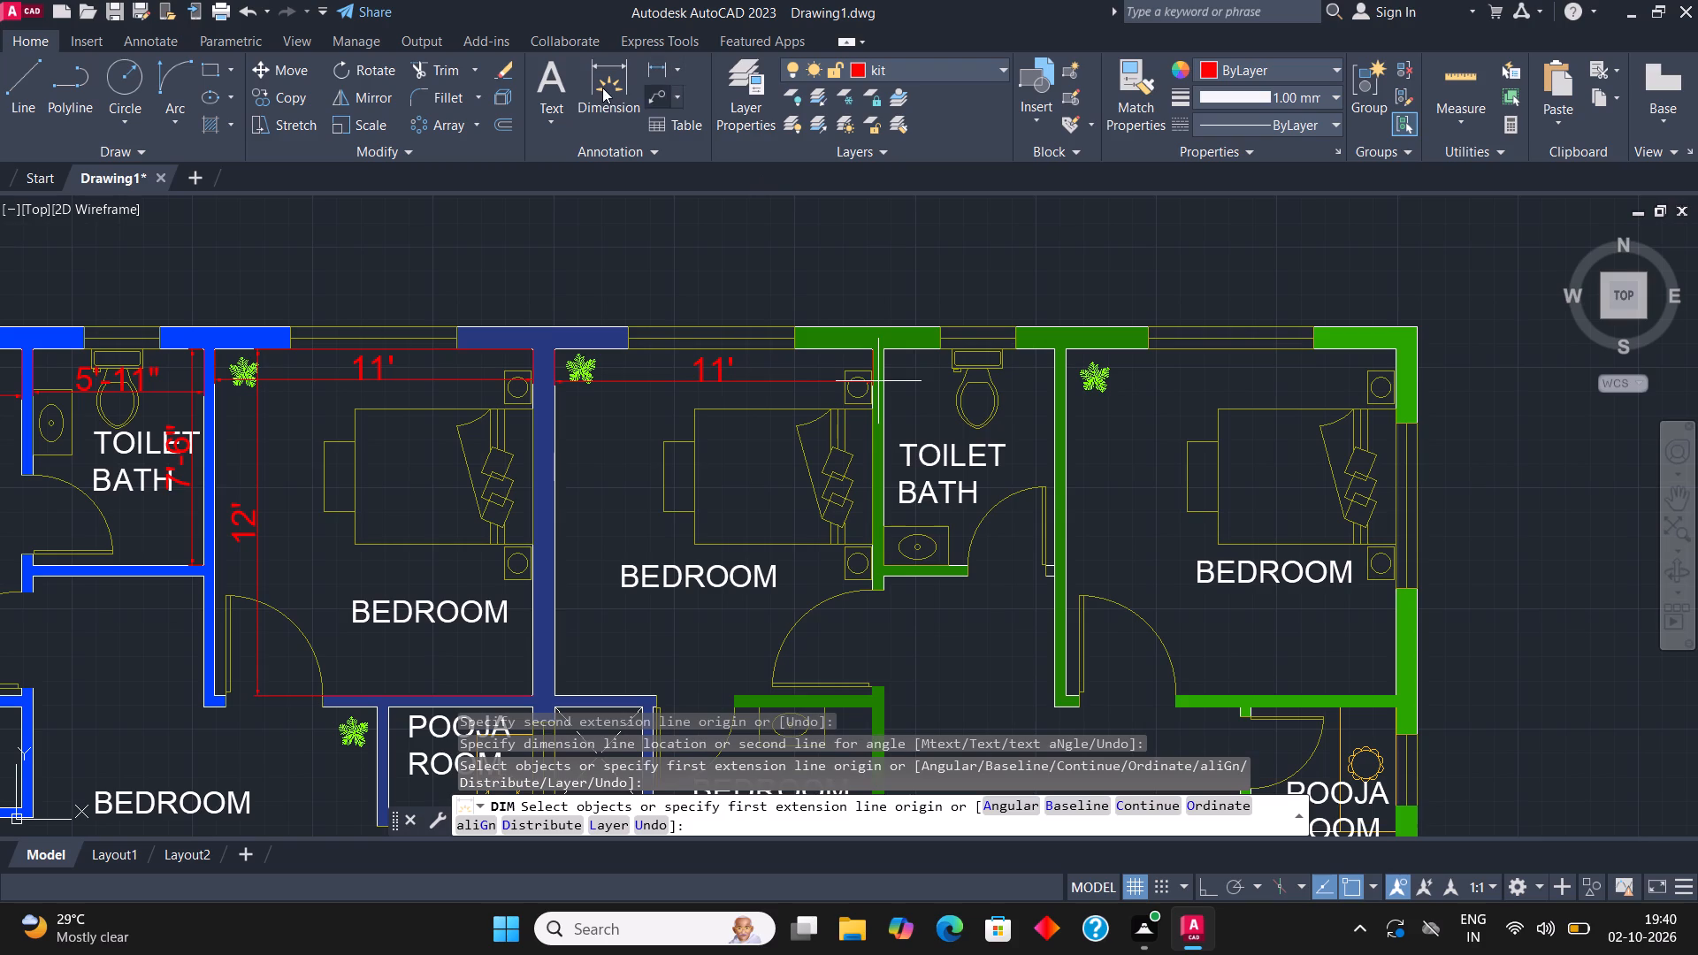
Dimension the same bedroom's inside length from its lower wall to its top wall, placing the dimension line a little inside the central wall.
{"action": "left_click", "coordinate": [602, 88]}
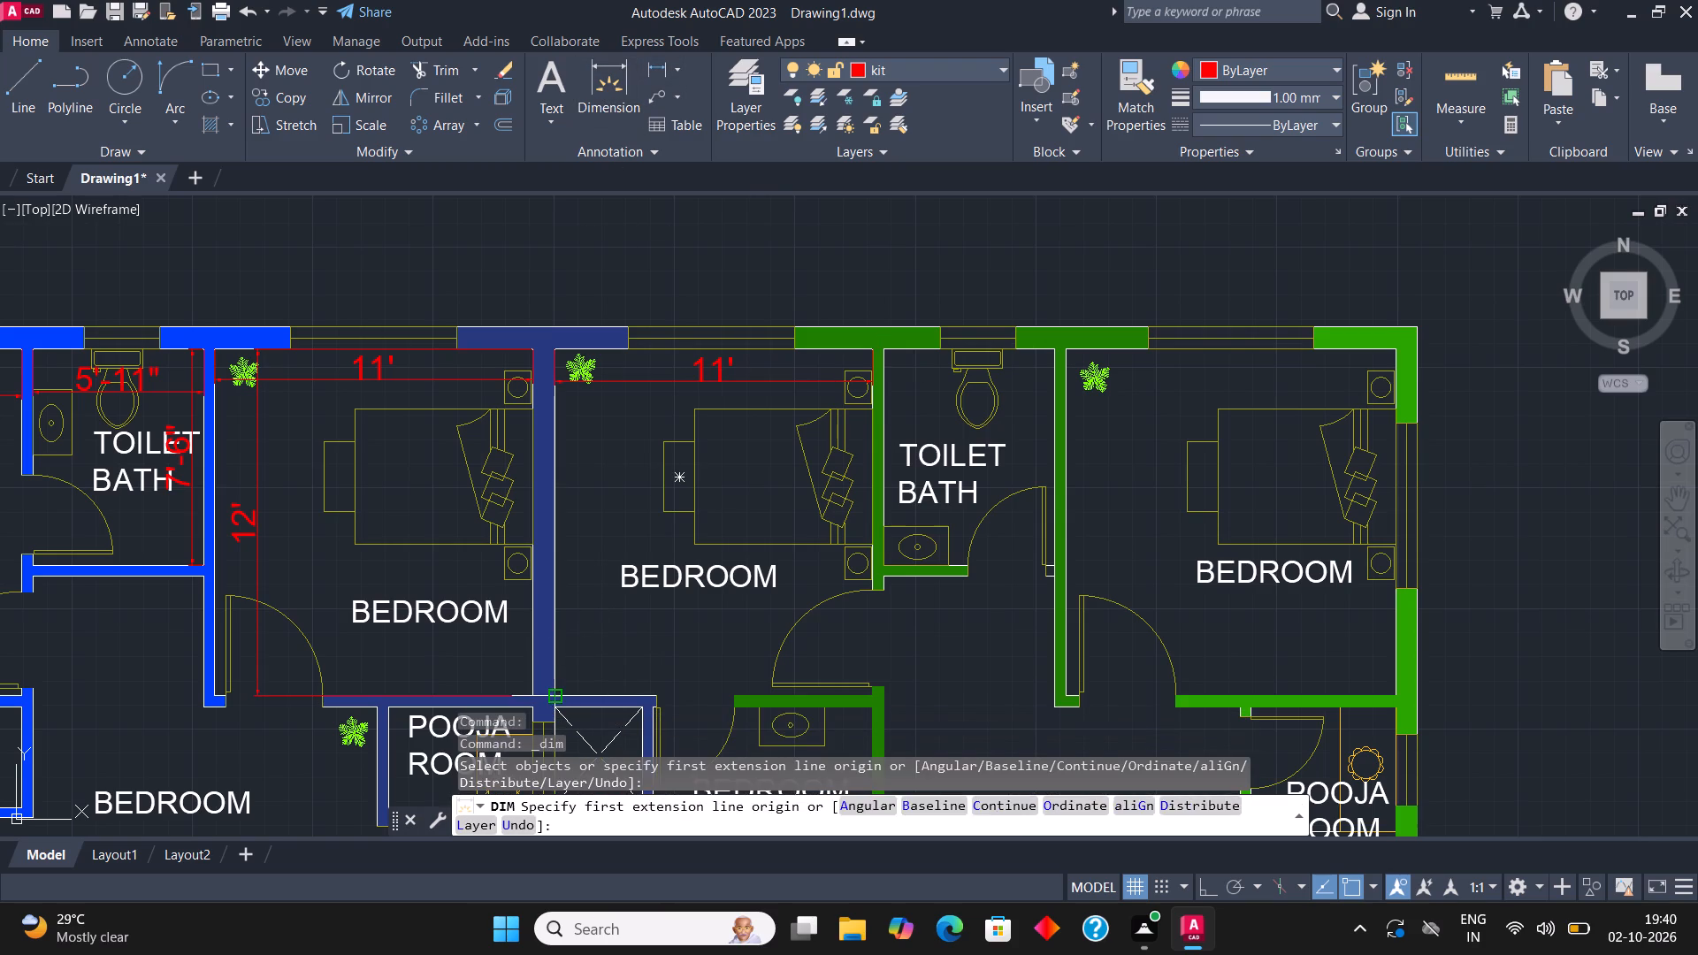
{"action": "left_click", "coordinate": [555, 694]}
{"action": "left_click", "coordinate": [555, 346]}
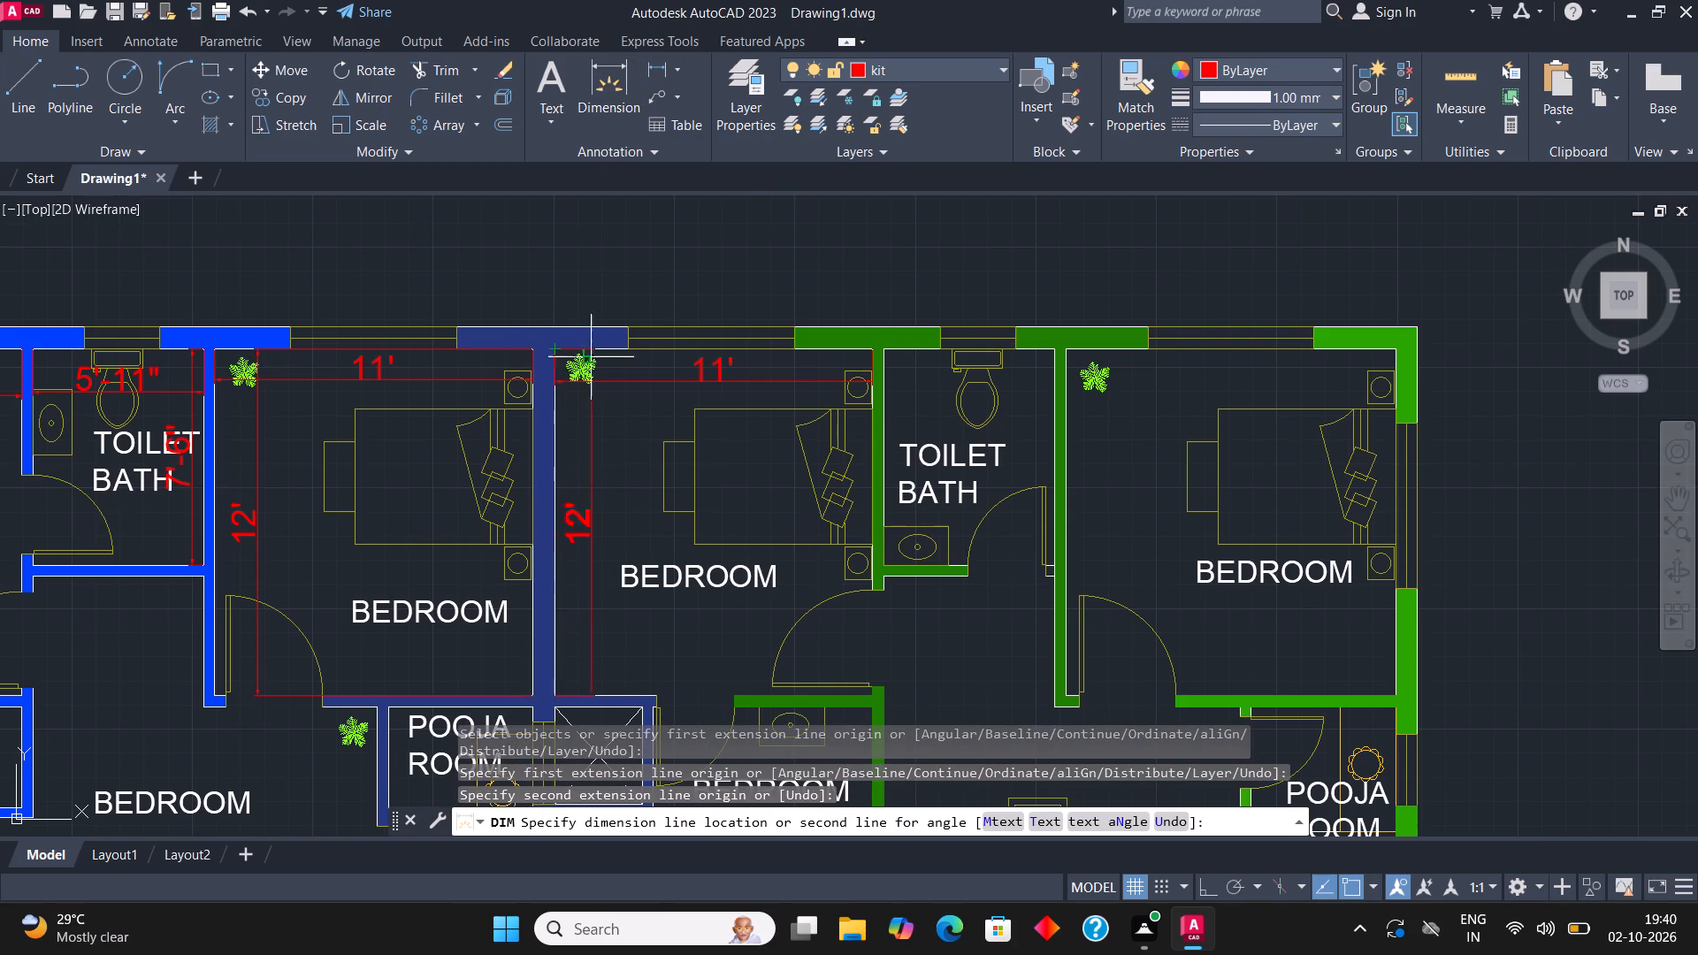
{"action": "left_click", "coordinate": [608, 370]}
Dimension the inside width of the right unit's upper toilet/bath between its side walls, placing the dimension line across the toilet fixture.
{"action": "left_click", "coordinate": [616, 95]}
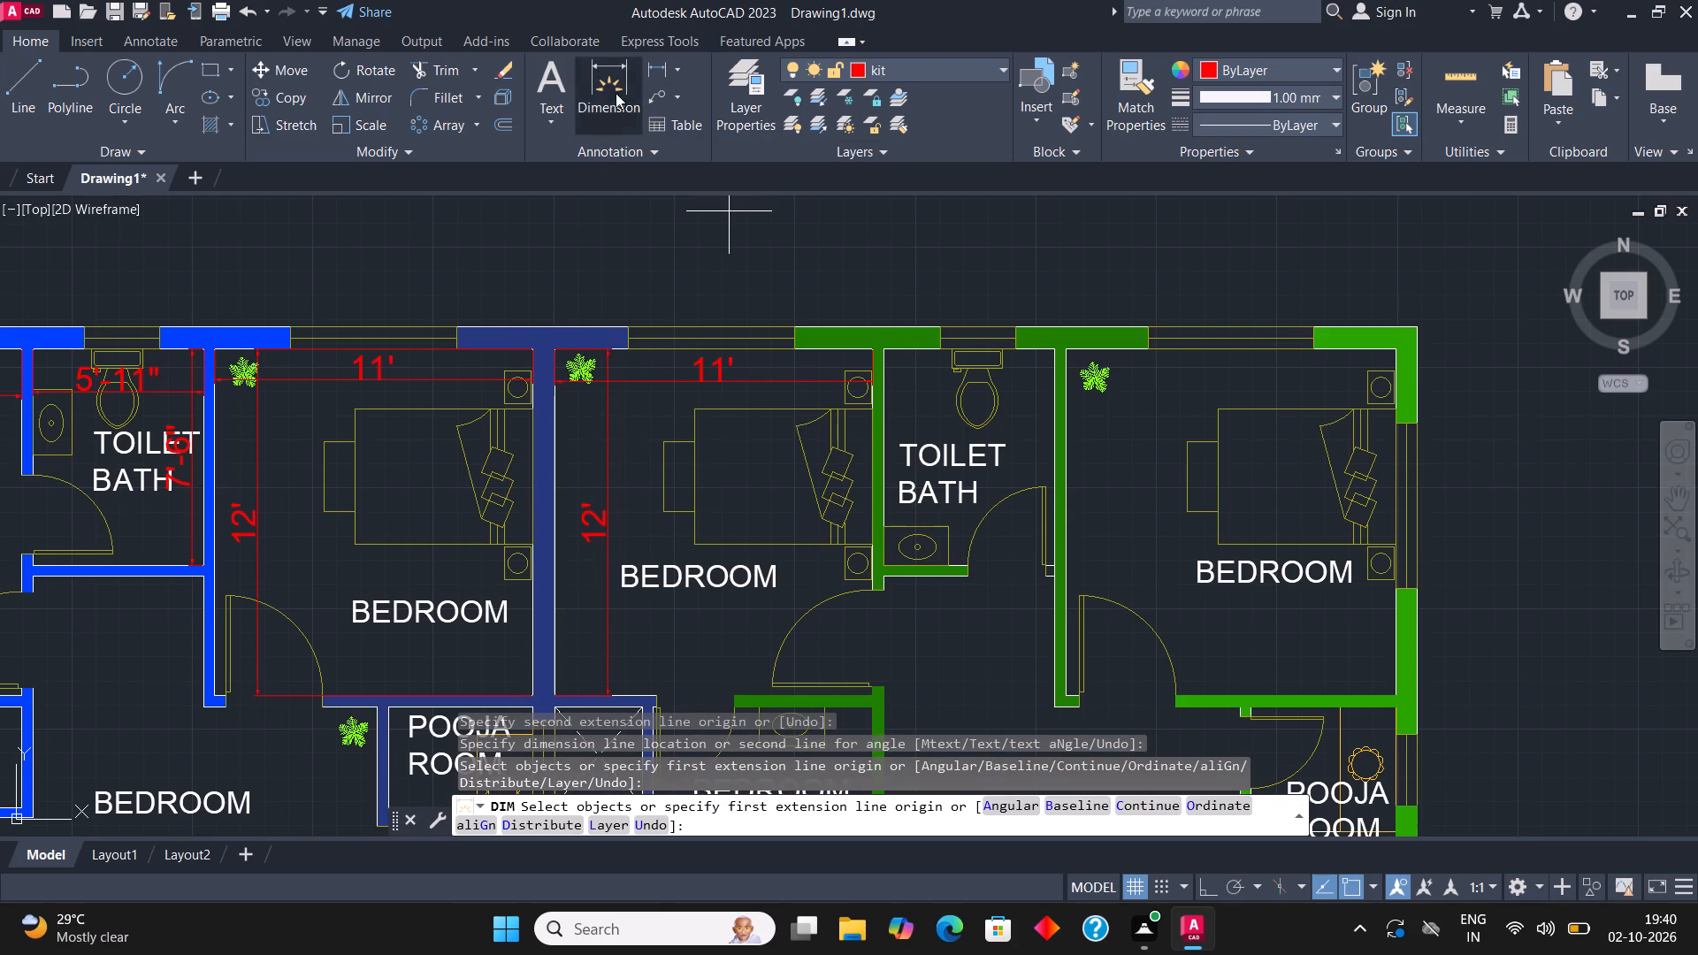
{"action": "middle_click_drag", "start_coordinate": [1153, 534], "coordinate": [986, 550]}
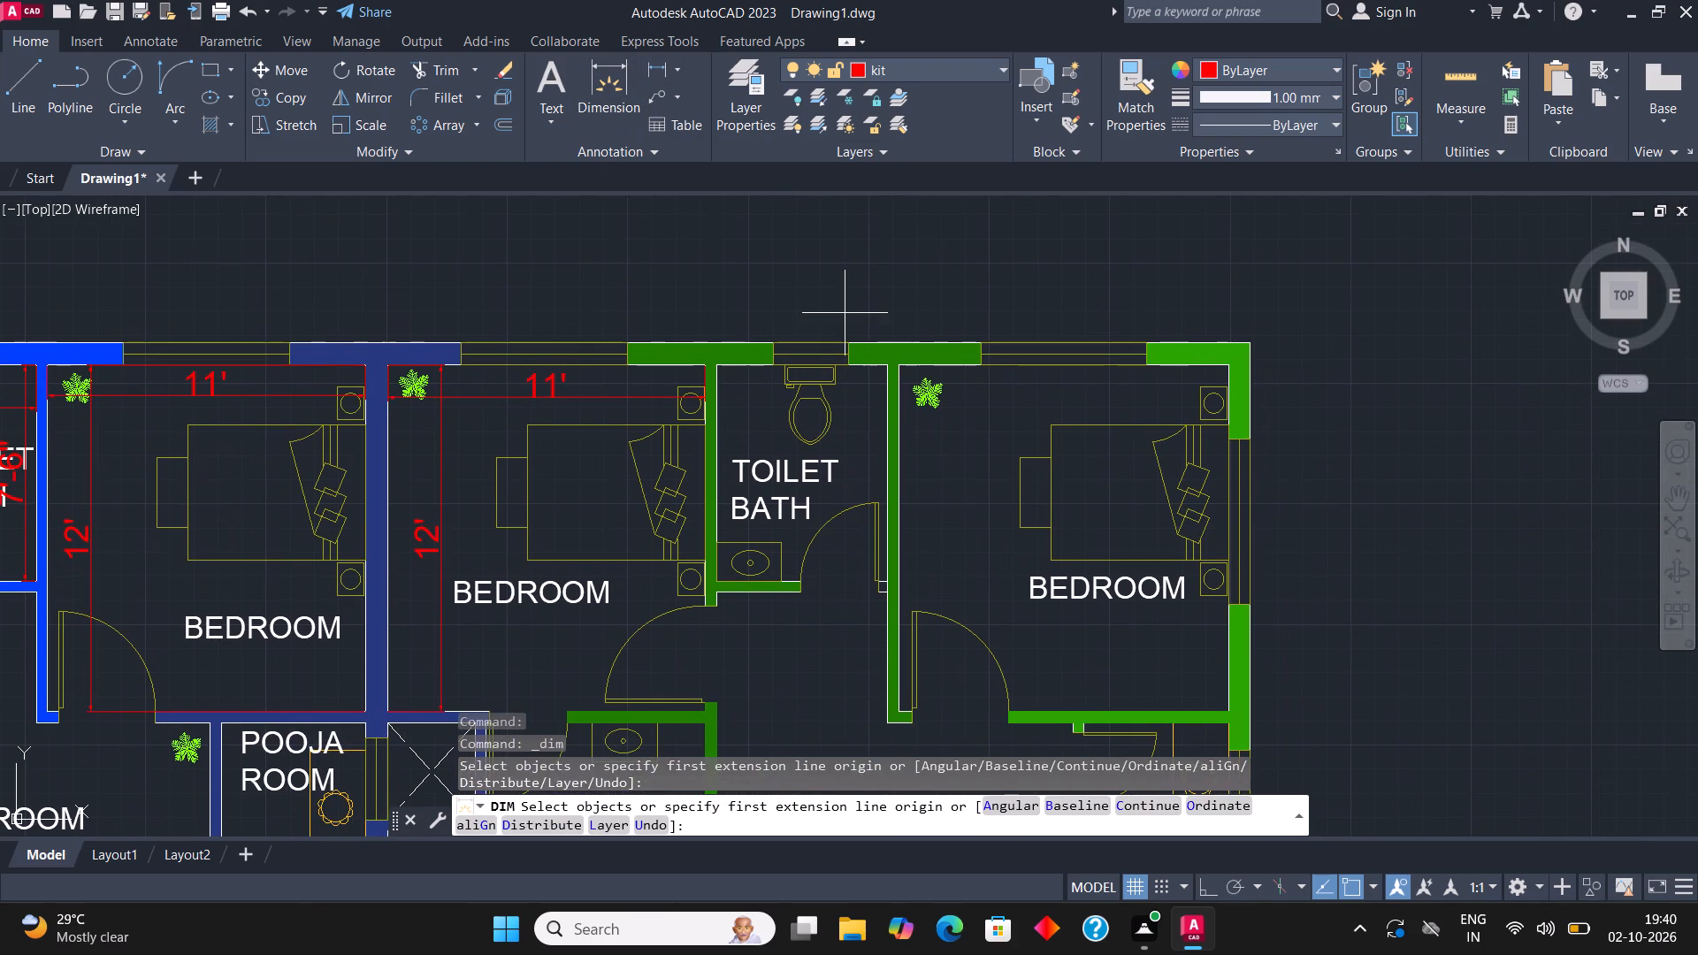
{"action": "scroll", "coordinate": [776, 361], "scroll_direction": "up", "scroll_amount": 1}
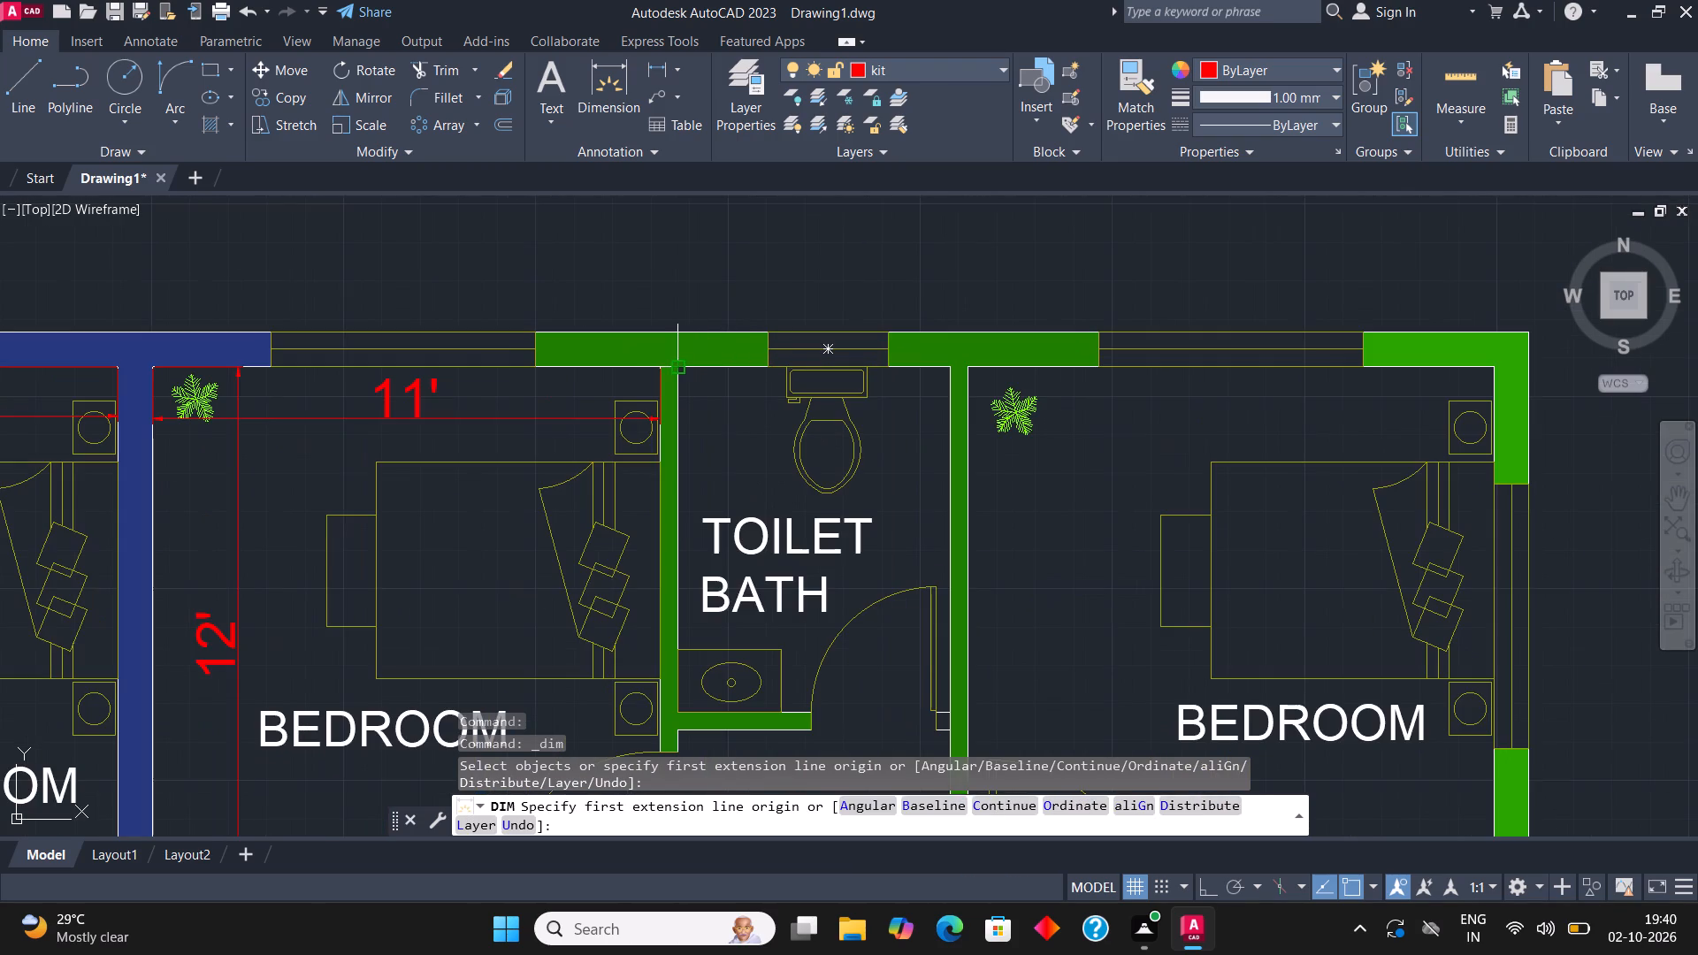
{"action": "left_click", "coordinate": [684, 370]}
{"action": "left_click", "coordinate": [949, 364]}
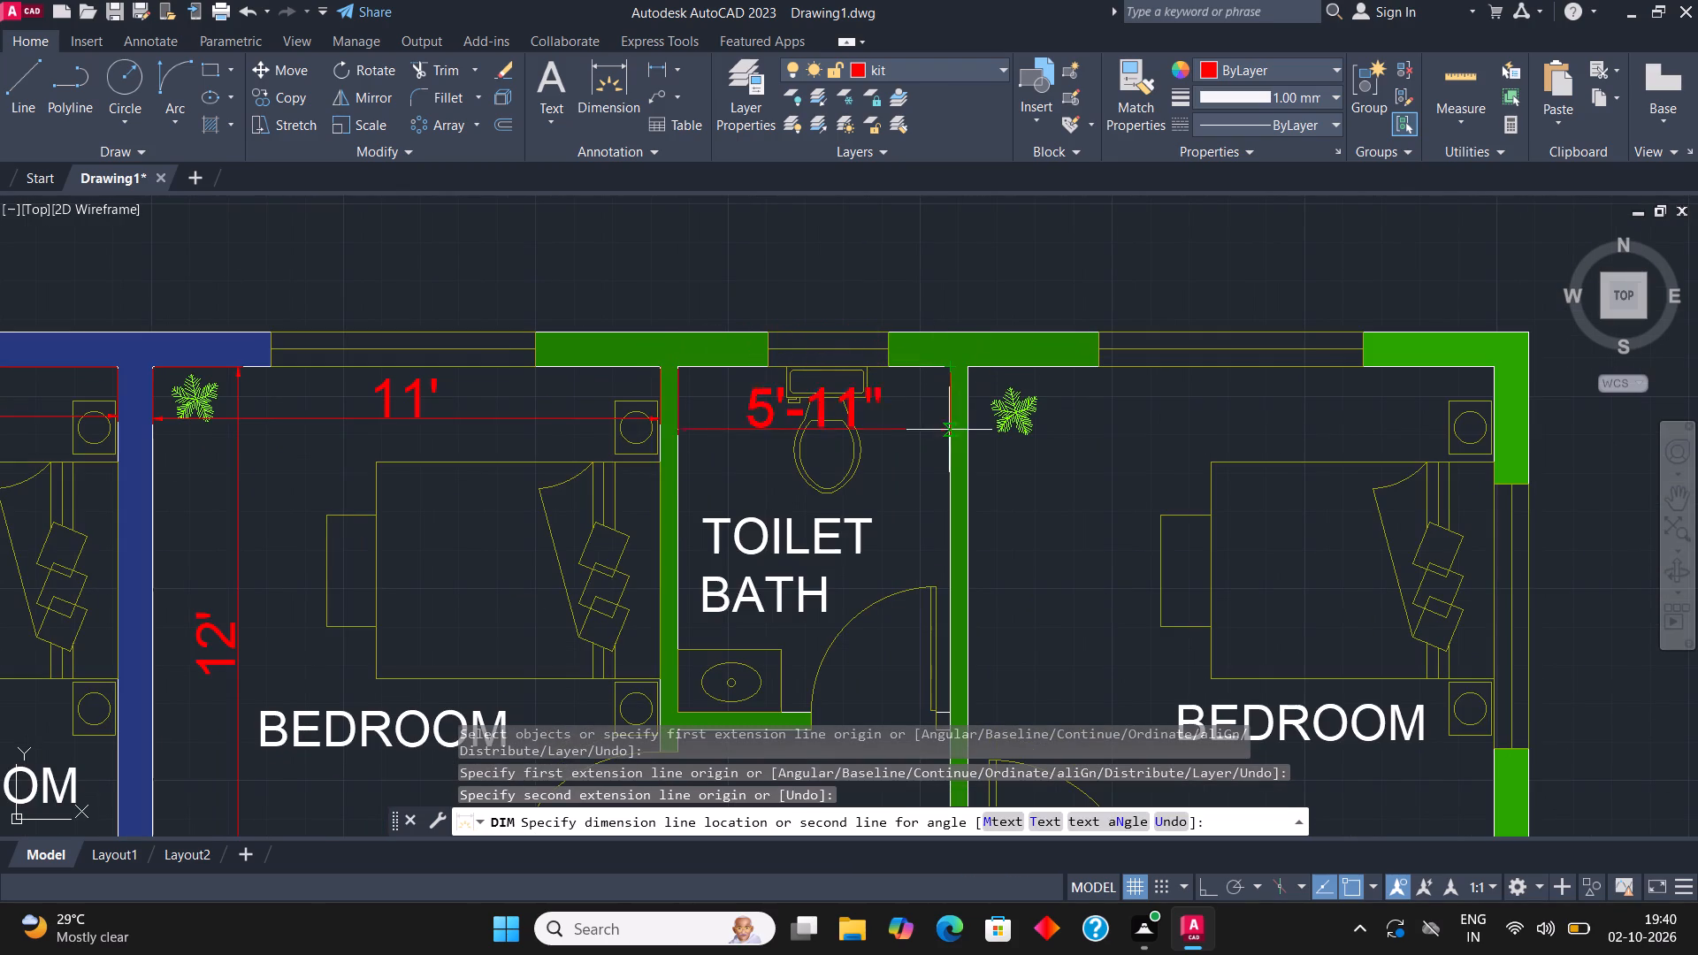
{"action": "left_click", "coordinate": [951, 455]}
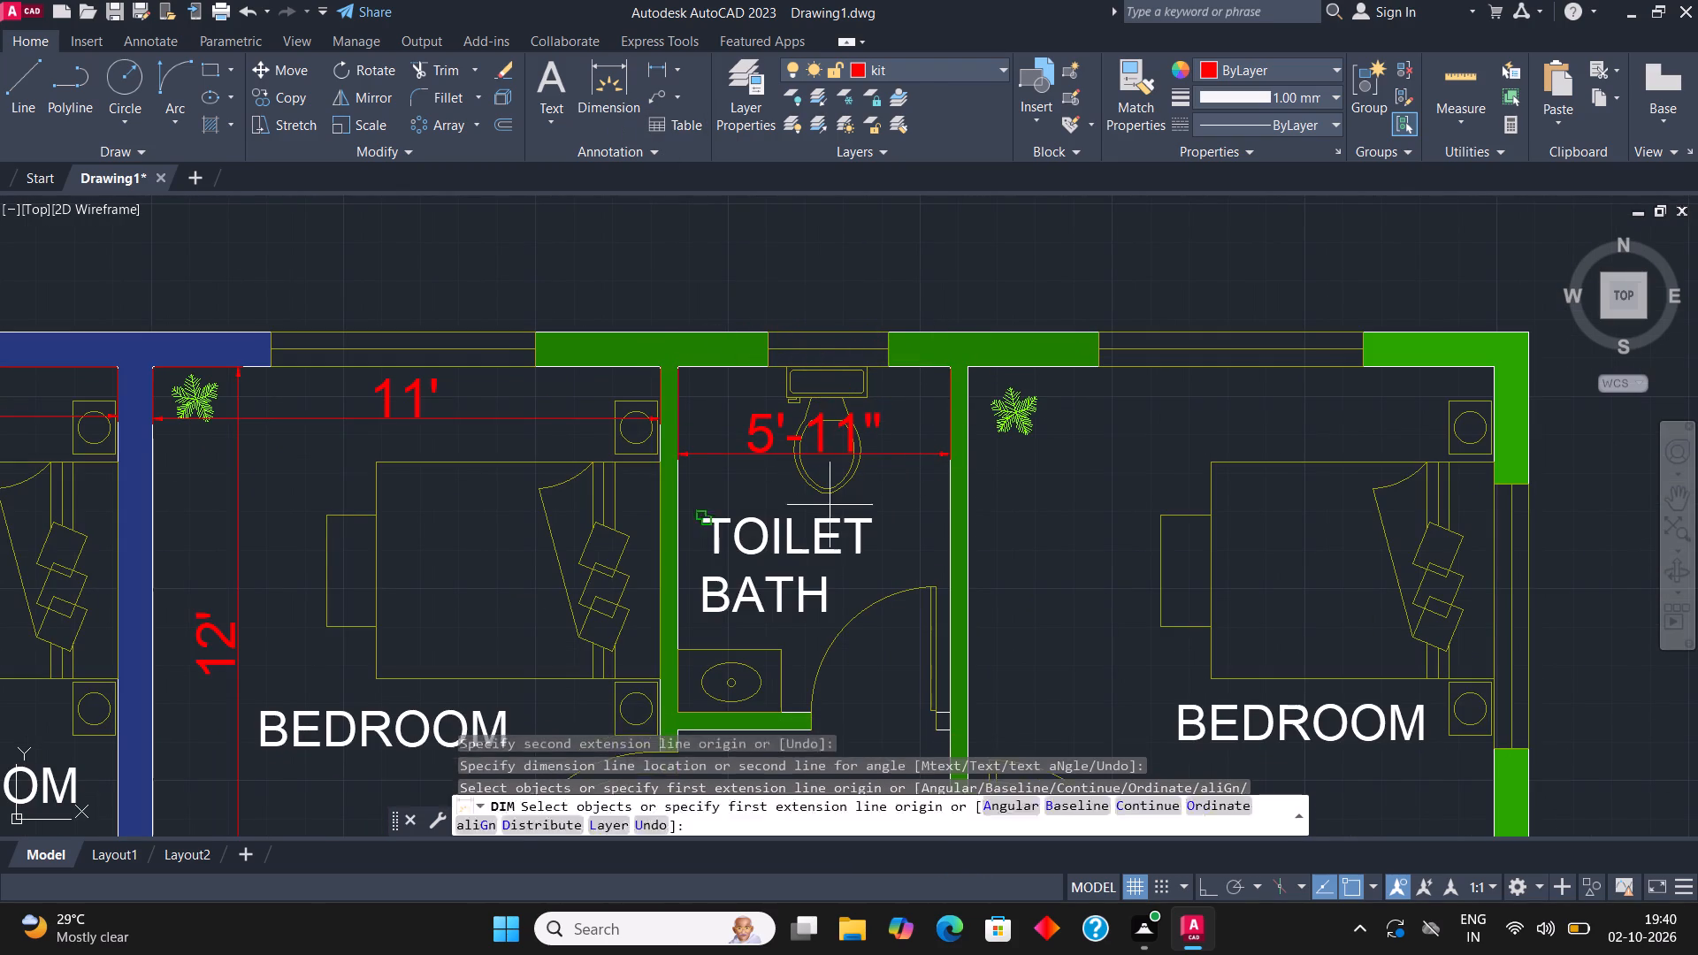
Dimension the same toilet/bath's inside length from its lower wall to its top wall, placing the dimension line a little inside its left wall.
{"action": "left_click", "coordinate": [610, 95]}
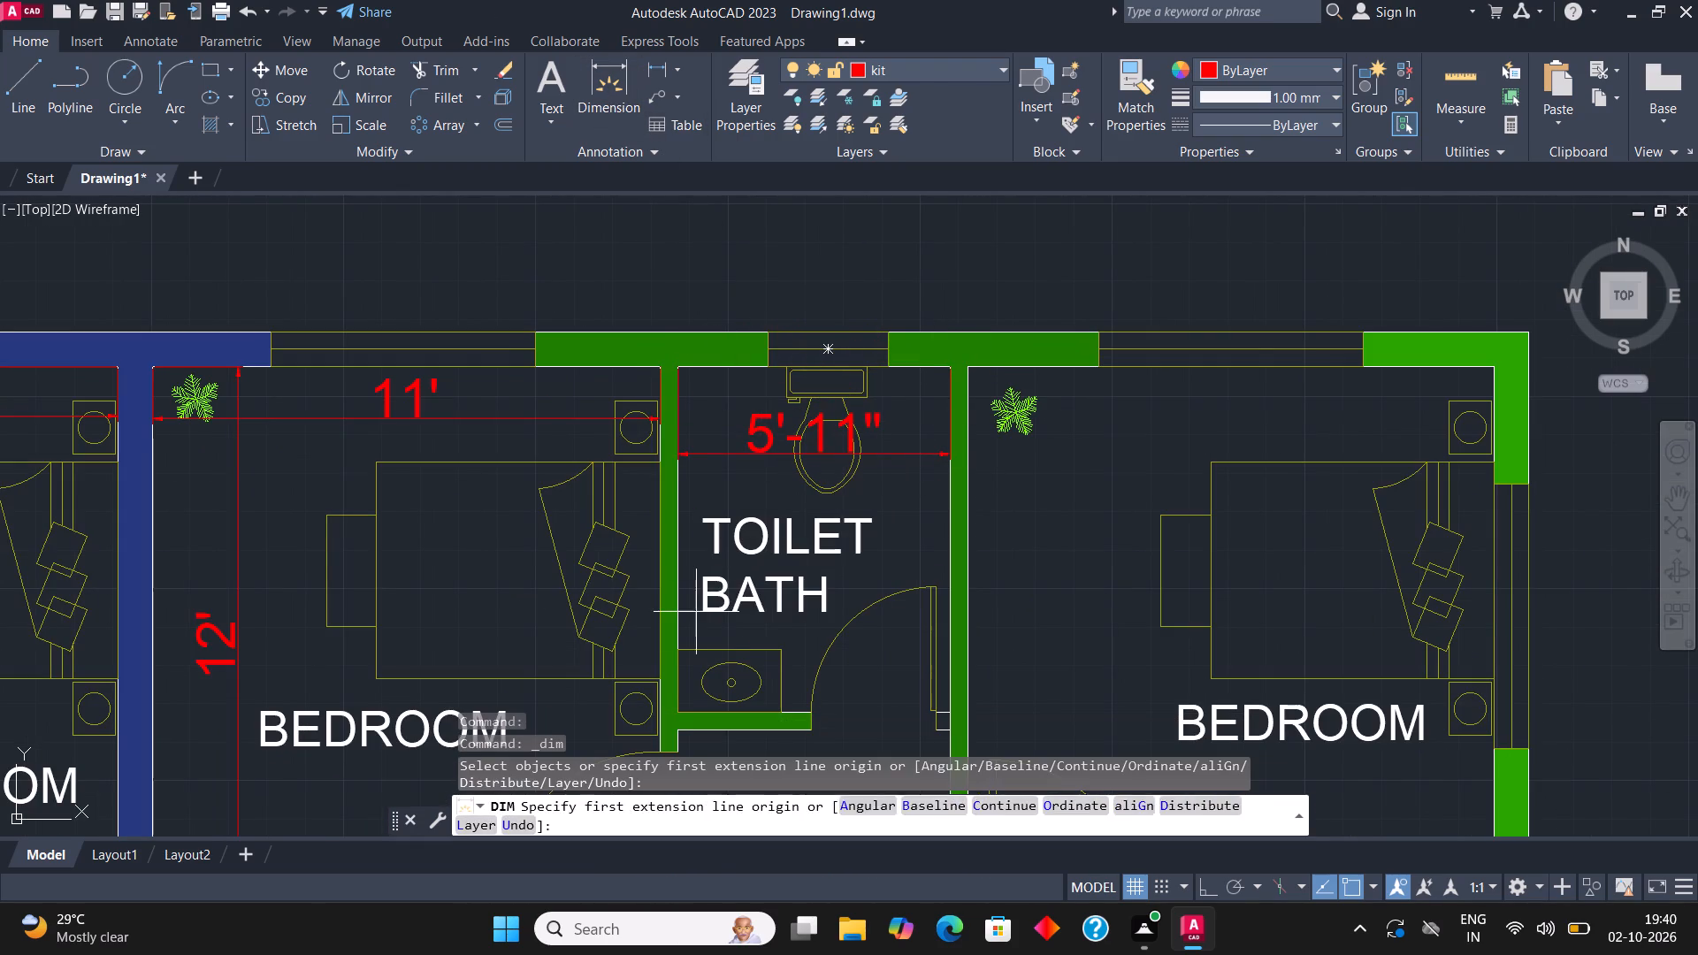
{"action": "left_click", "coordinate": [682, 701]}
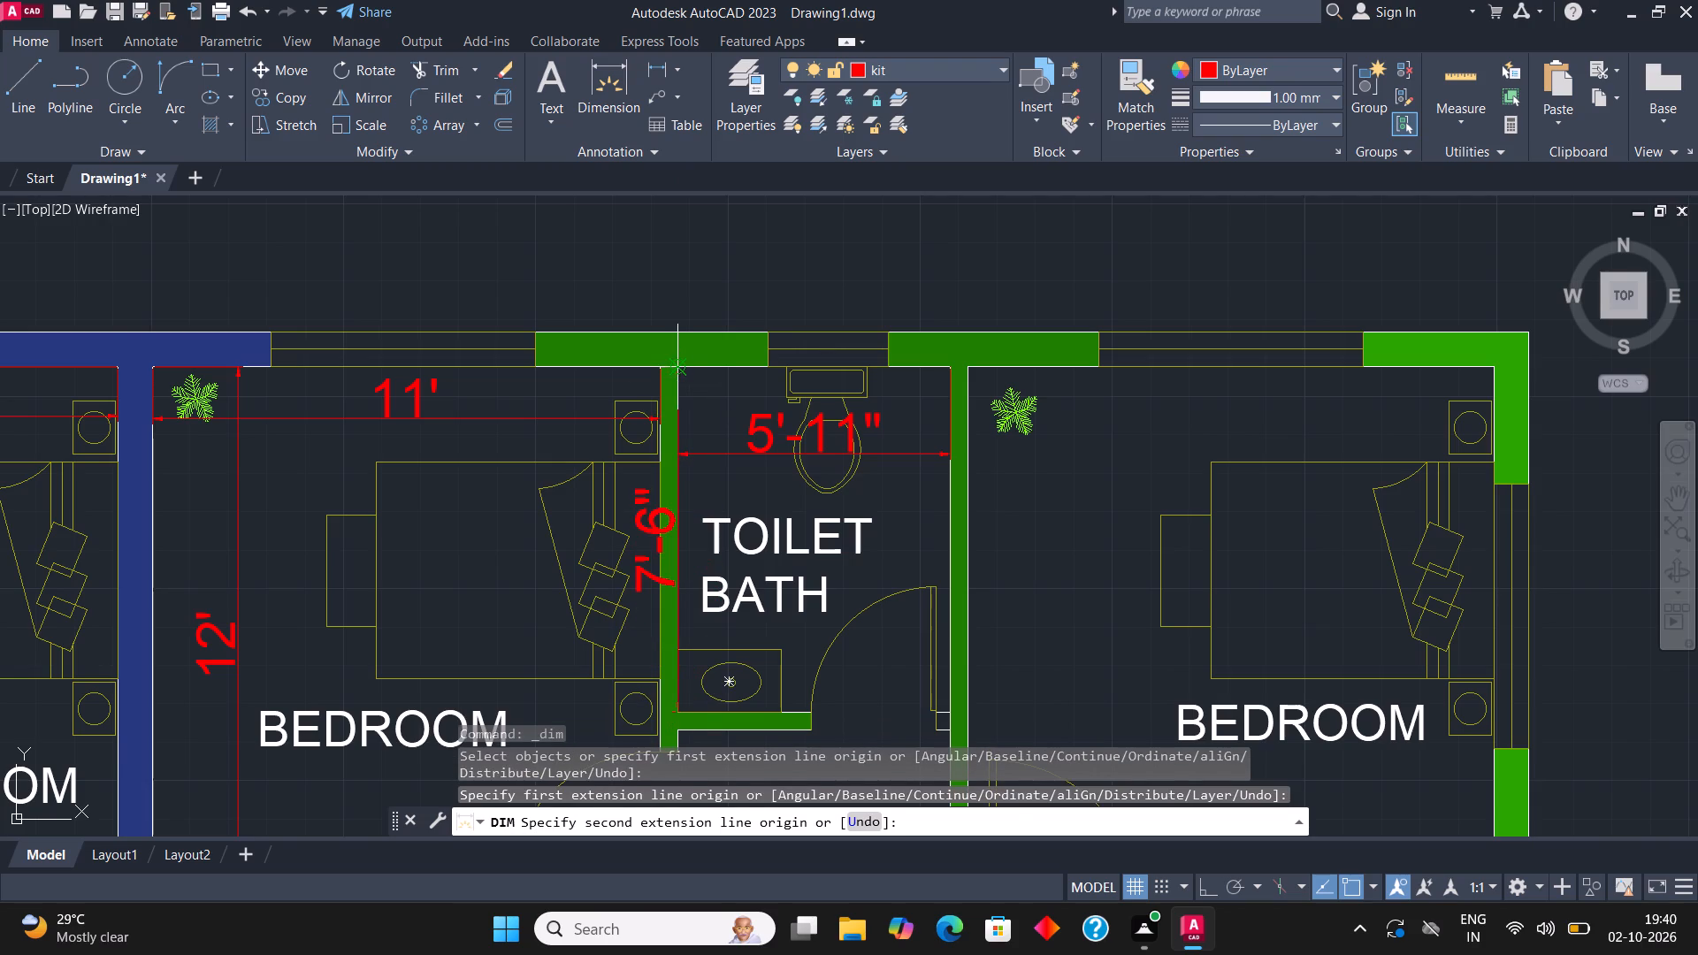
{"action": "left_click", "coordinate": [683, 363]}
{"action": "left_click", "coordinate": [746, 379]}
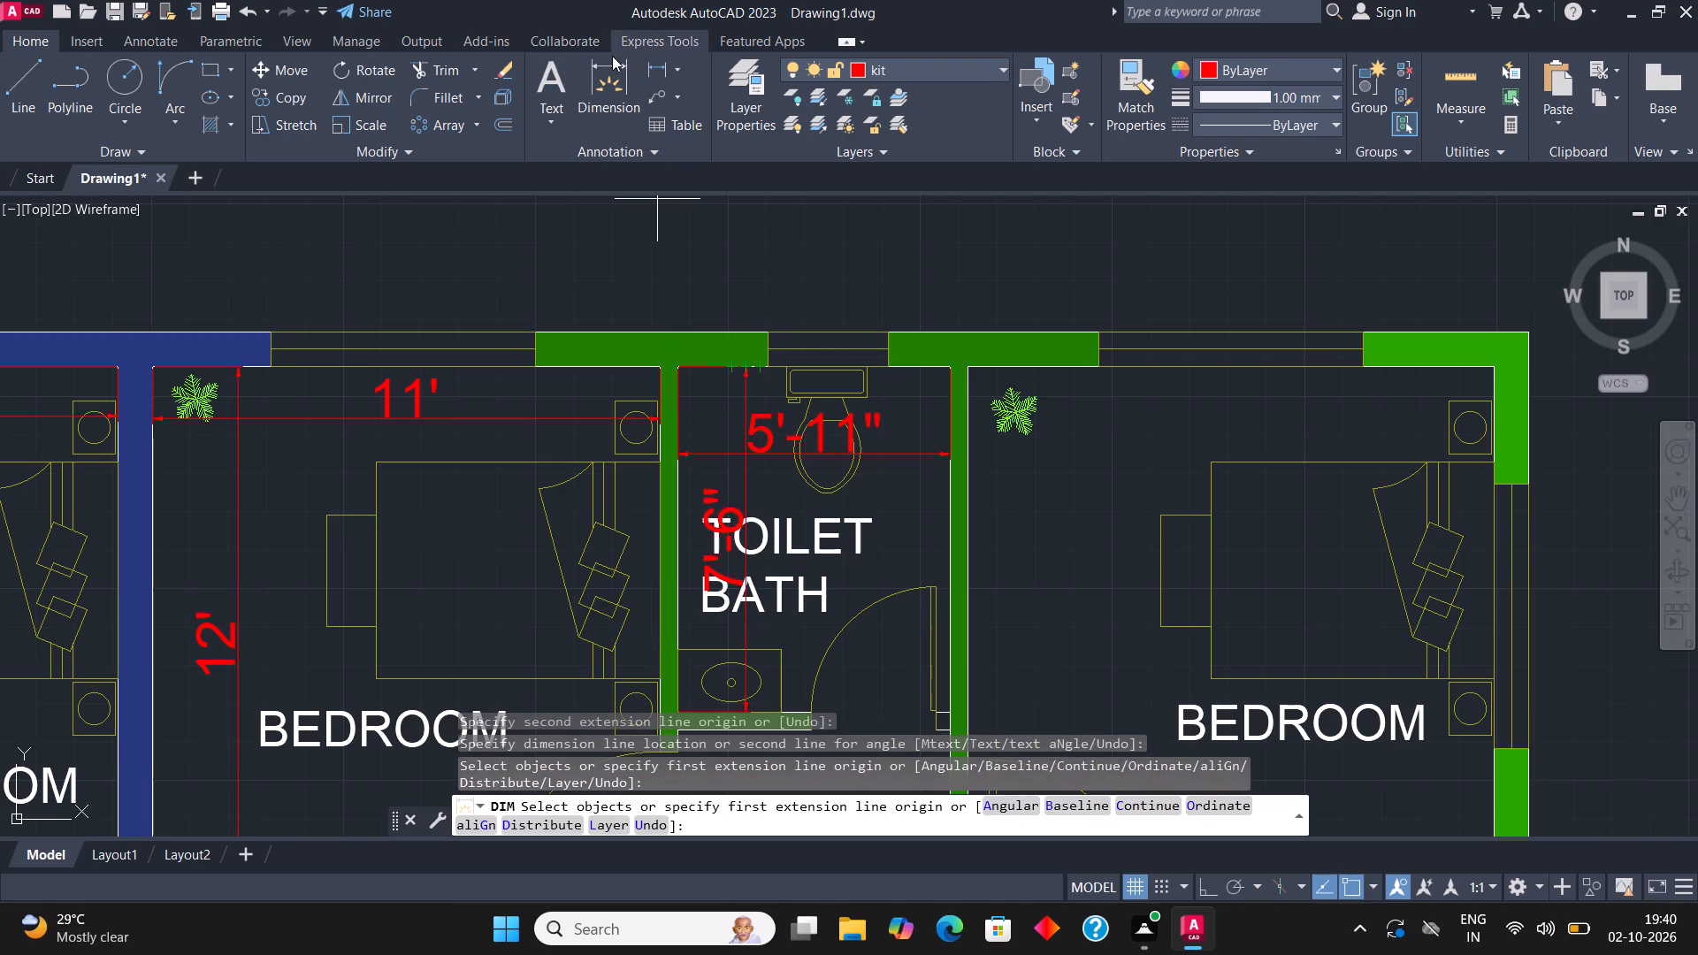
Dimension the inside width of the right unit's upper-right corner bedroom along its top wall, placing the dimension line below that wall.
{"action": "left_click", "coordinate": [609, 66]}
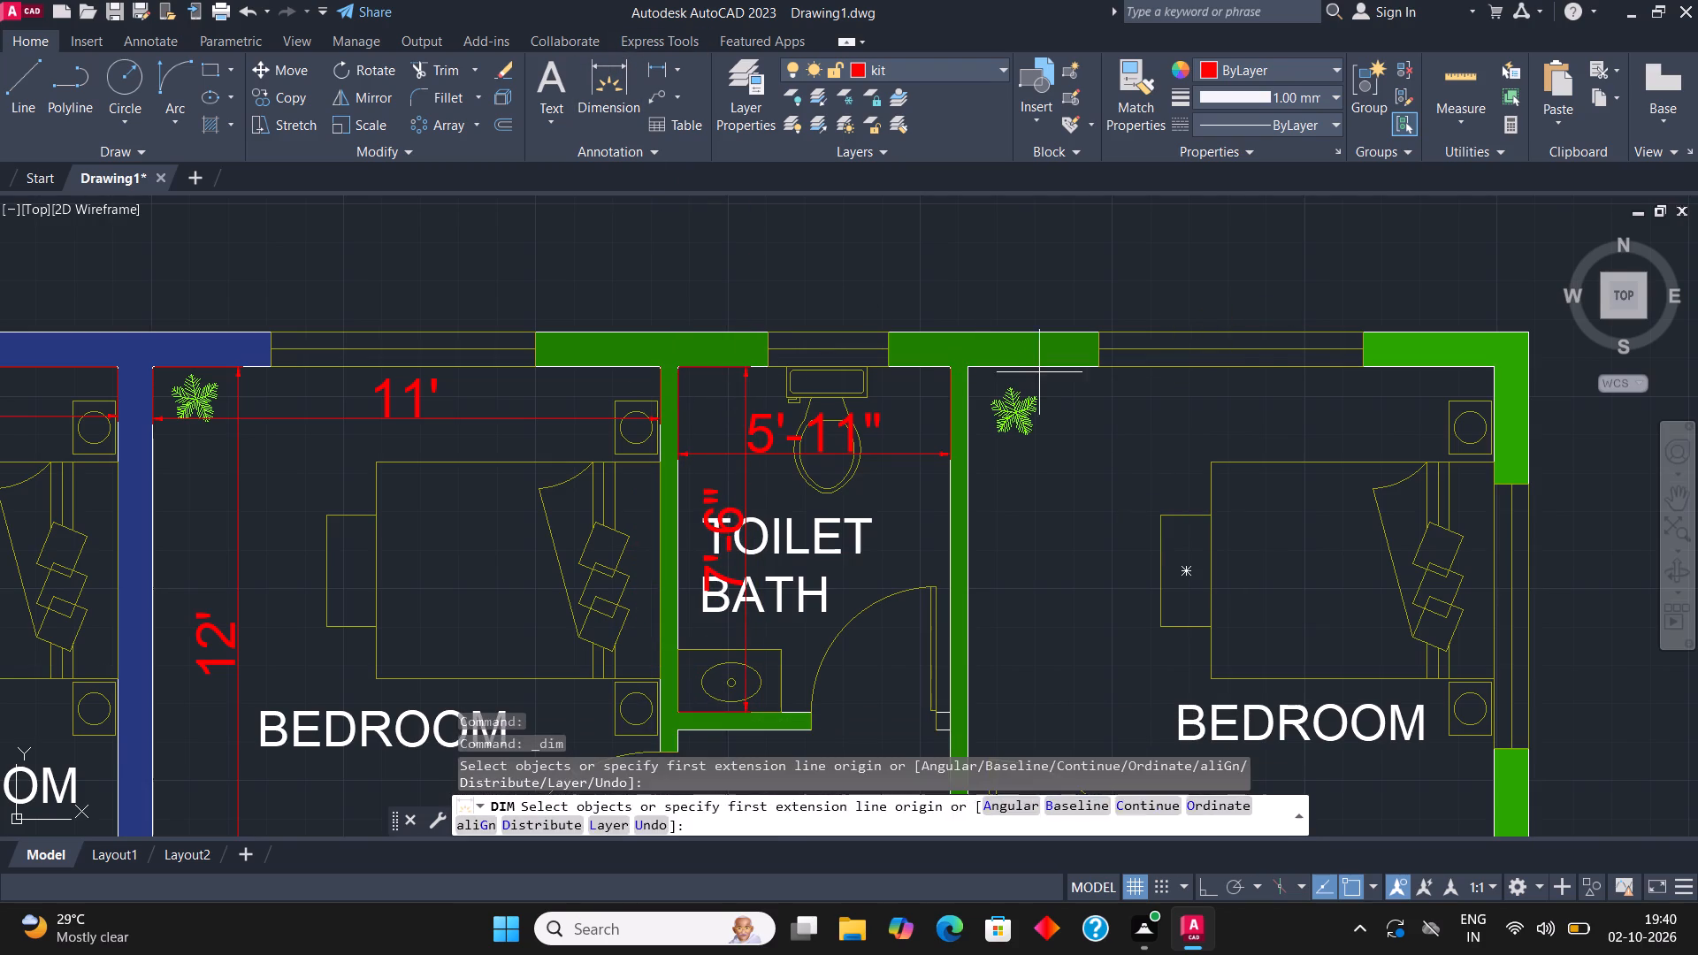
{"action": "left_click", "coordinate": [1091, 367]}
{"action": "left_click", "coordinate": [1094, 446]}
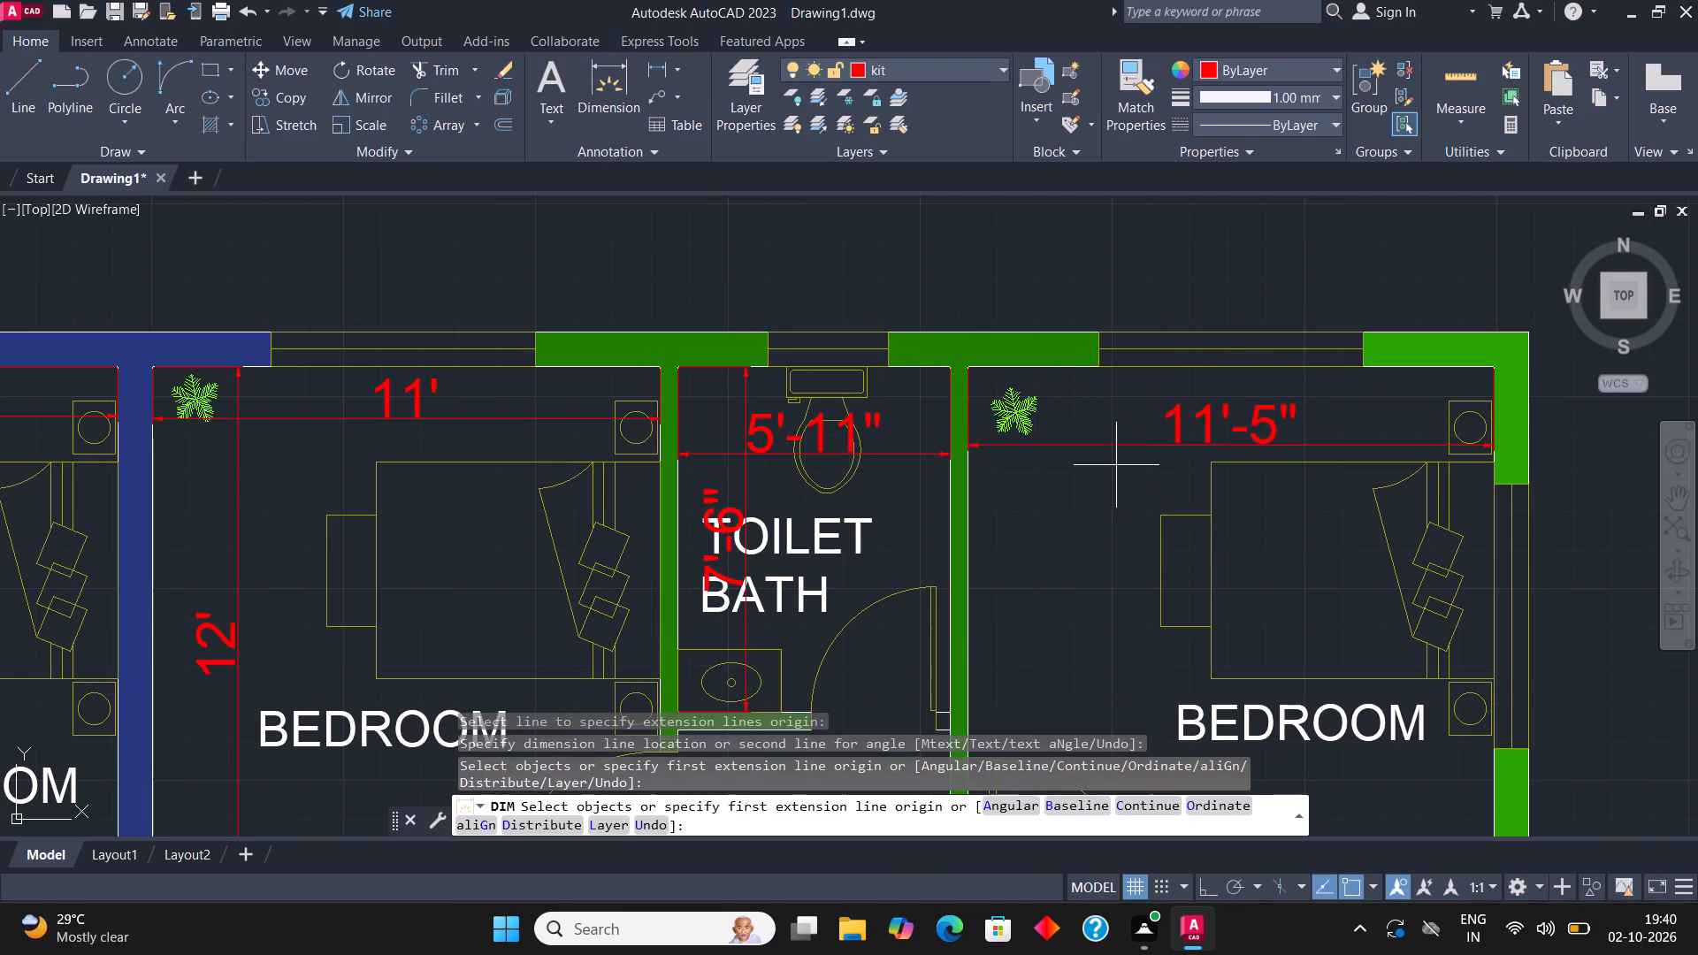
Dimension the upper-right corner bedroom's inside length from its lower wall to its top wall, placing the dimension line a little inside its left wall.
{"action": "middle_click_drag", "start_coordinate": [1098, 454], "coordinate": [853, 397]}
{"action": "scroll", "coordinate": [874, 392], "scroll_direction": "up", "scroll_amount": 1}
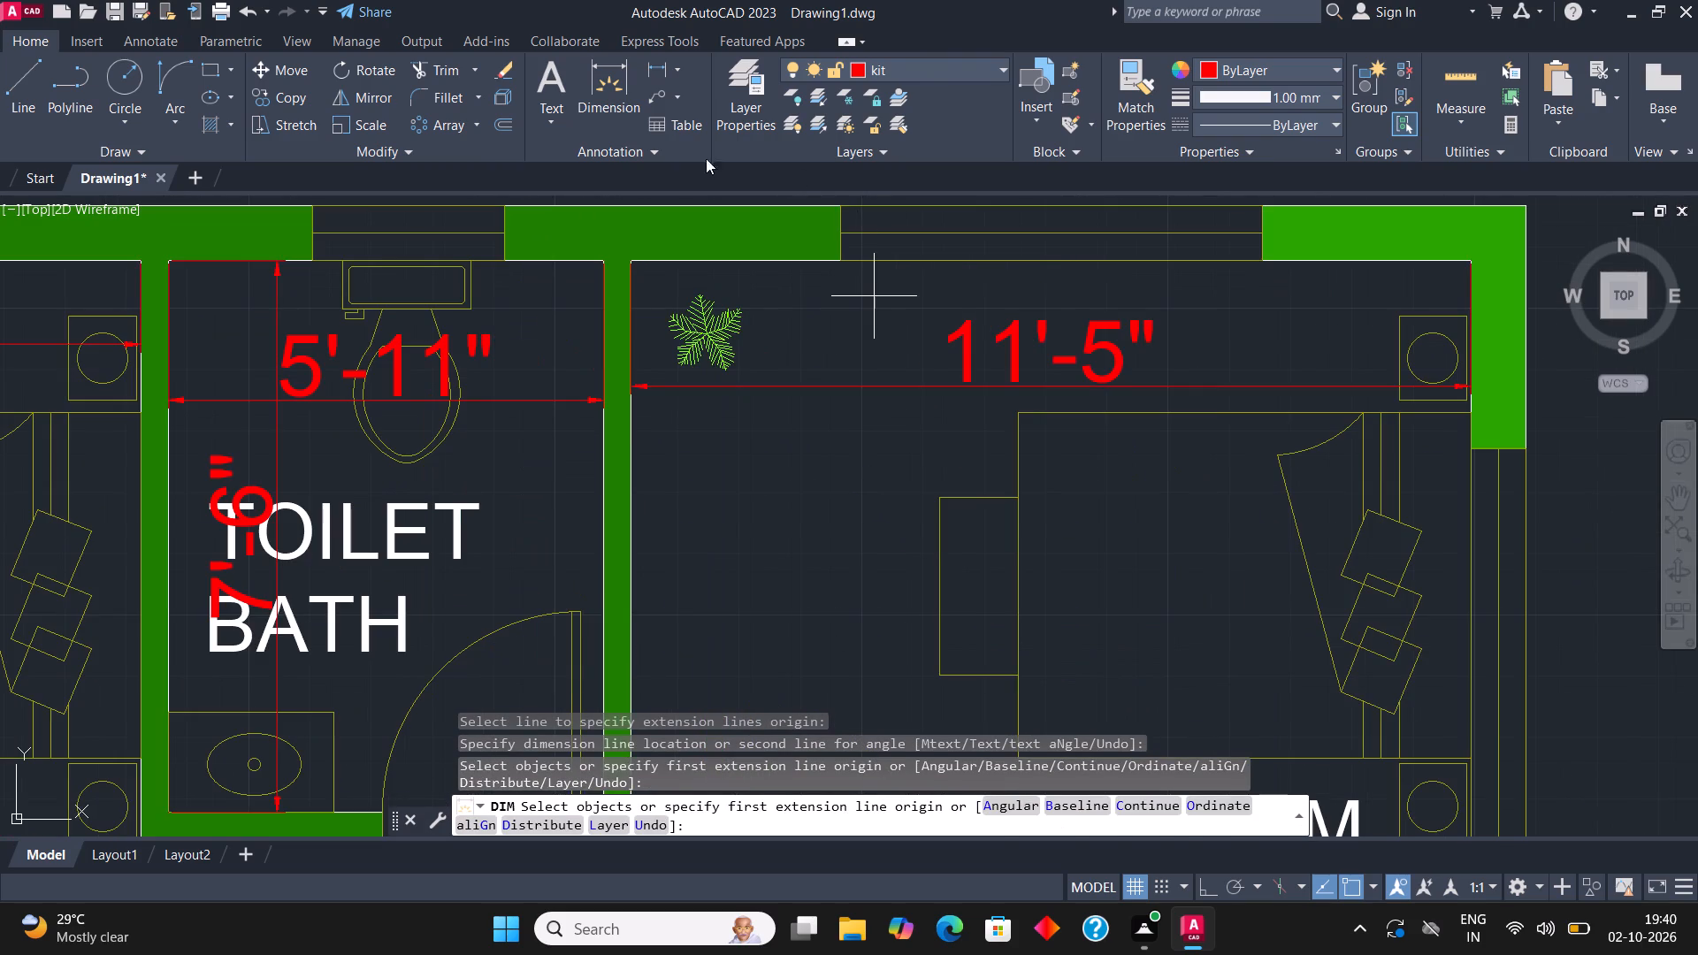
{"action": "left_click", "coordinate": [612, 106]}
{"action": "scroll", "coordinate": [735, 239], "scroll_direction": "down", "scroll_amount": 2}
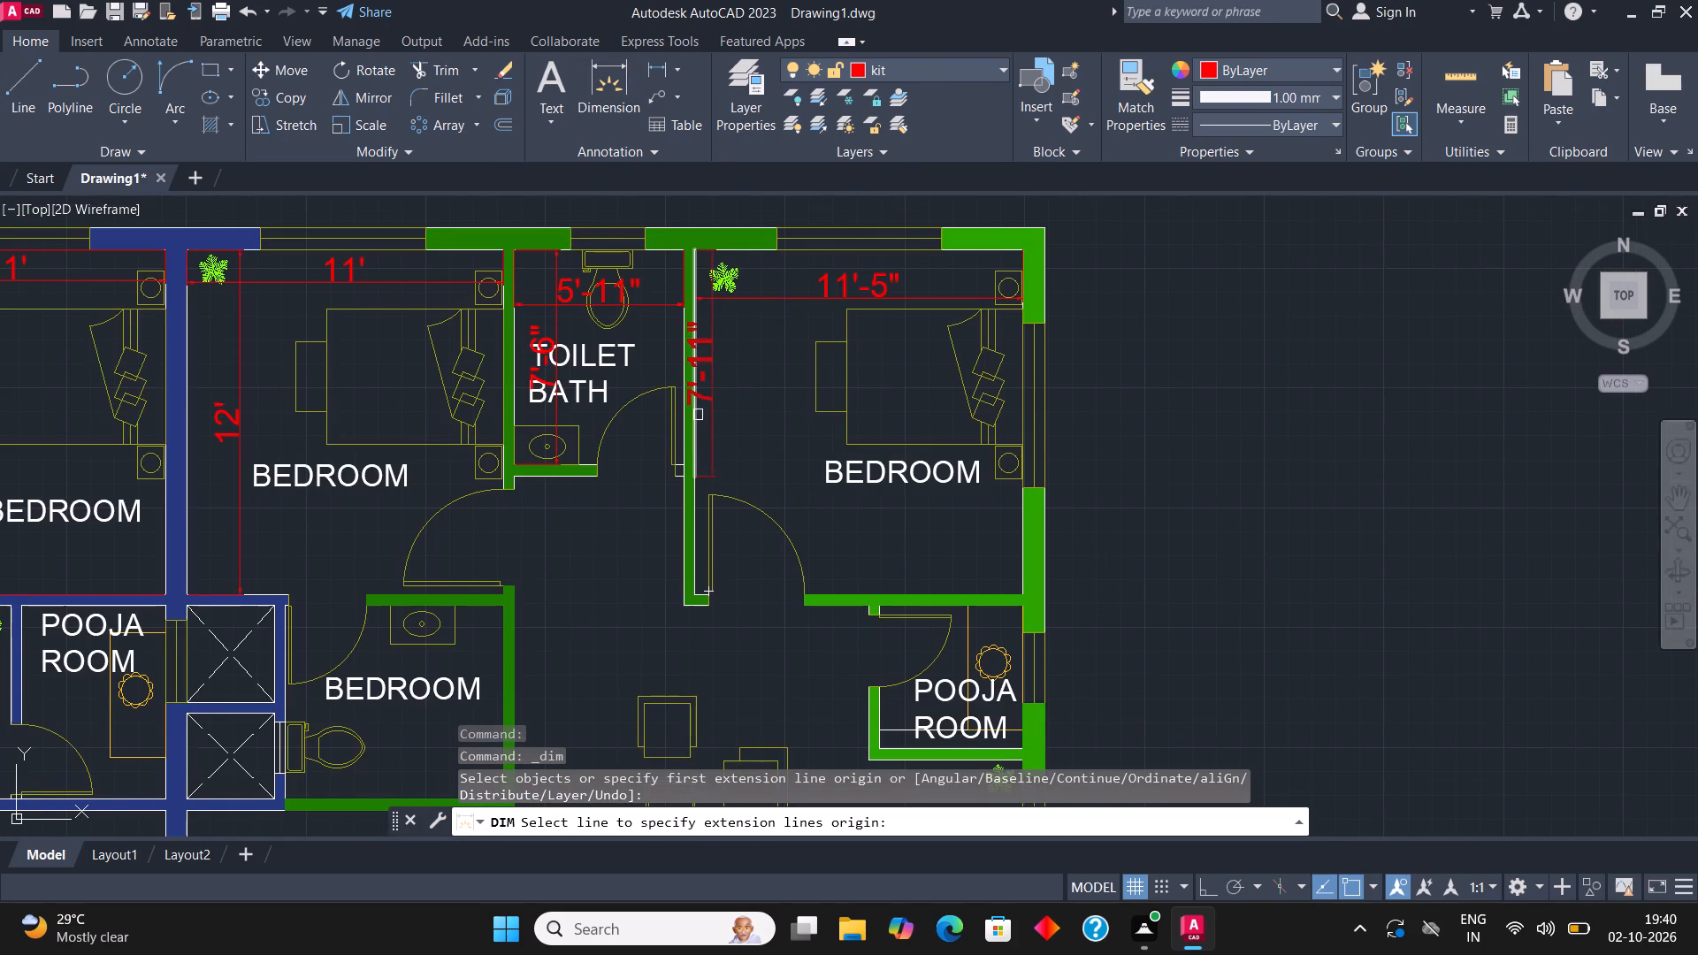
{"action": "left_click", "coordinate": [1021, 541]}
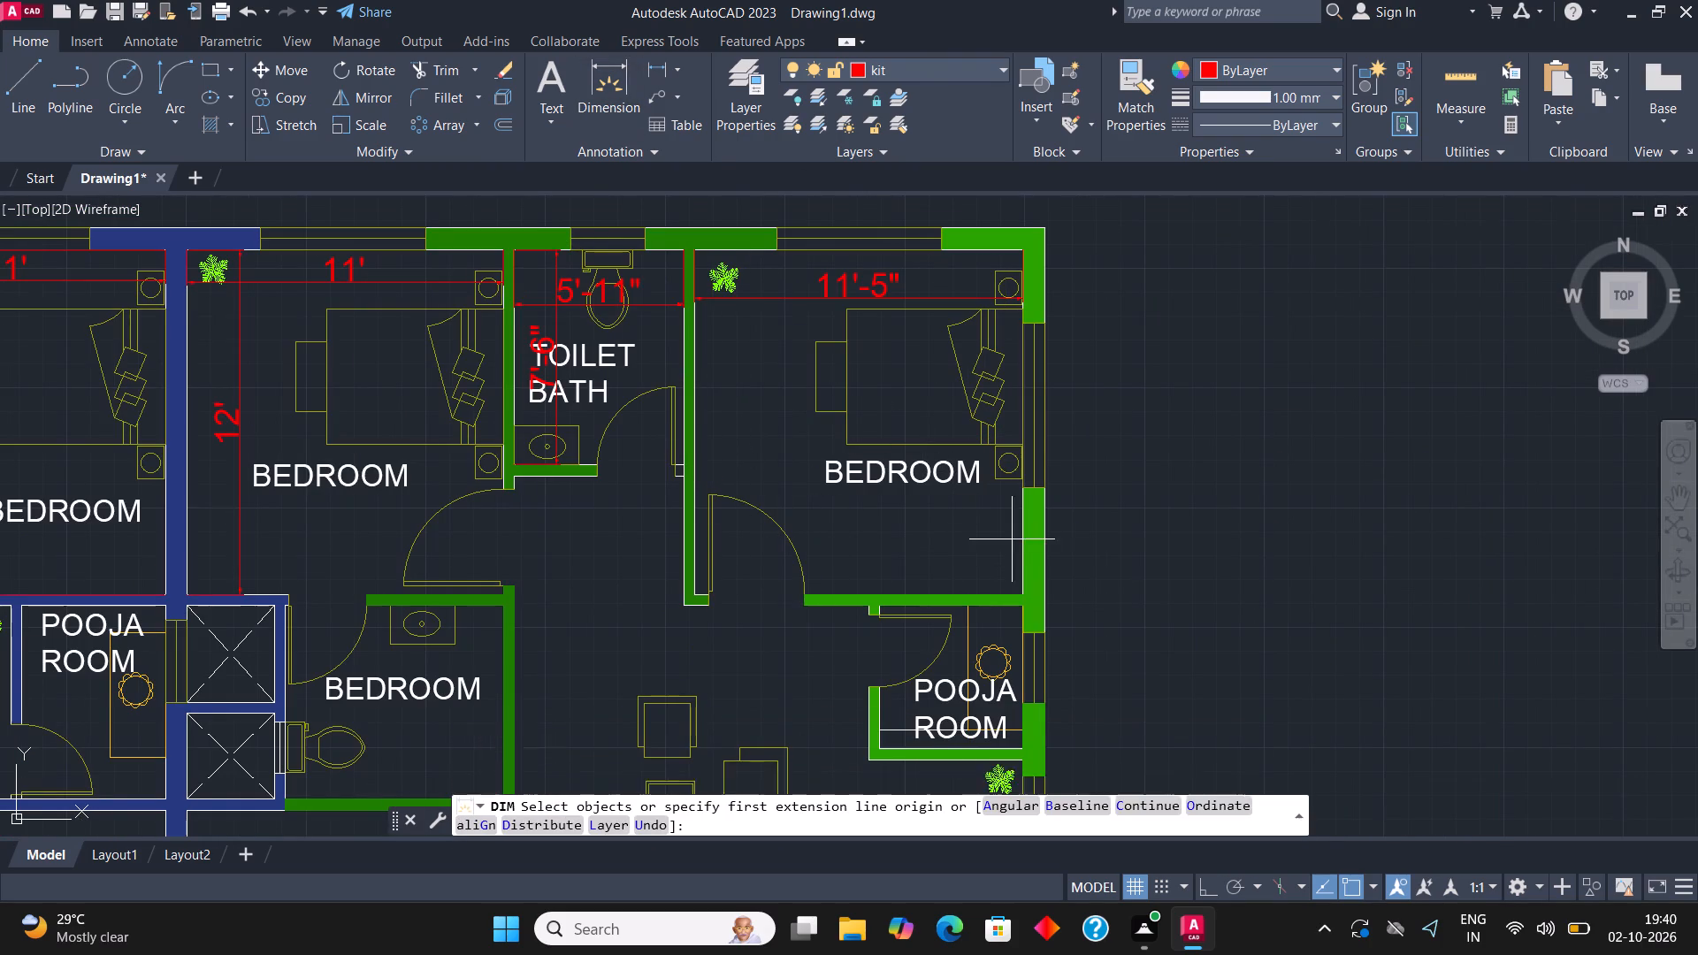
{"action": "left_click", "coordinate": [1023, 523]}
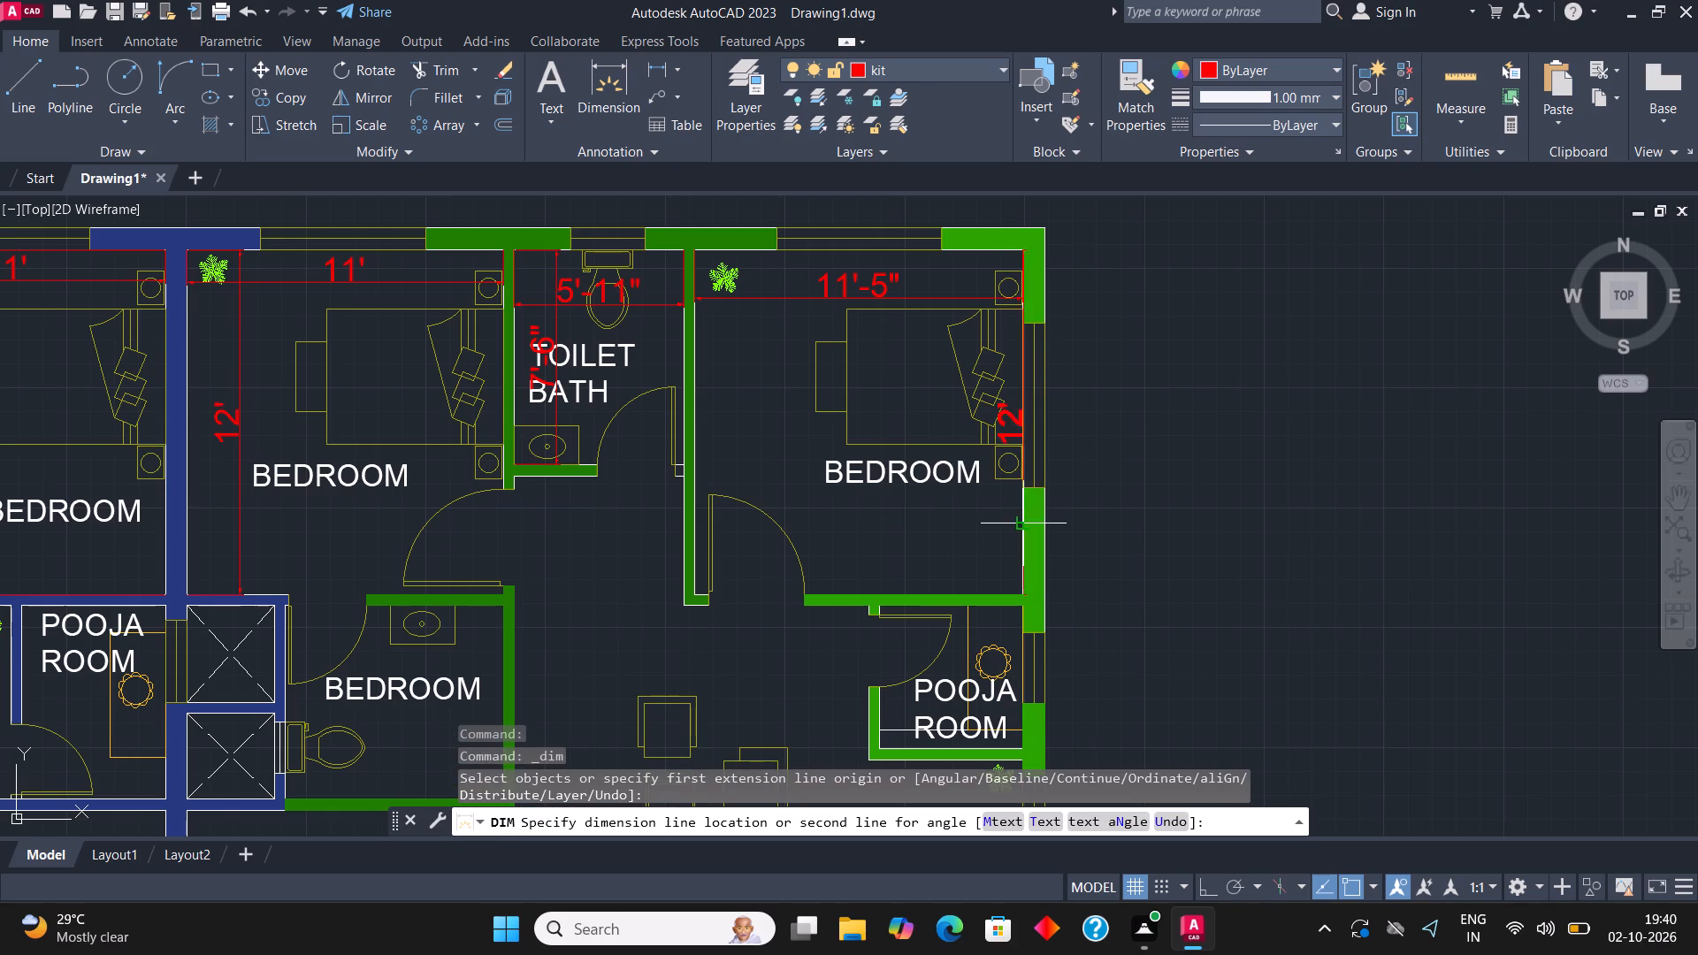
{"action": "left_click", "coordinate": [737, 476]}
Dimension the inside width of the right unit's pooja room along its top wall, placing the dimension line below that wall across the door swing.
{"action": "scroll", "coordinate": [773, 496], "scroll_direction": "down", "scroll_amount": 1}
{"action": "middle_click_drag", "start_coordinate": [891, 525], "coordinate": [905, 424]}
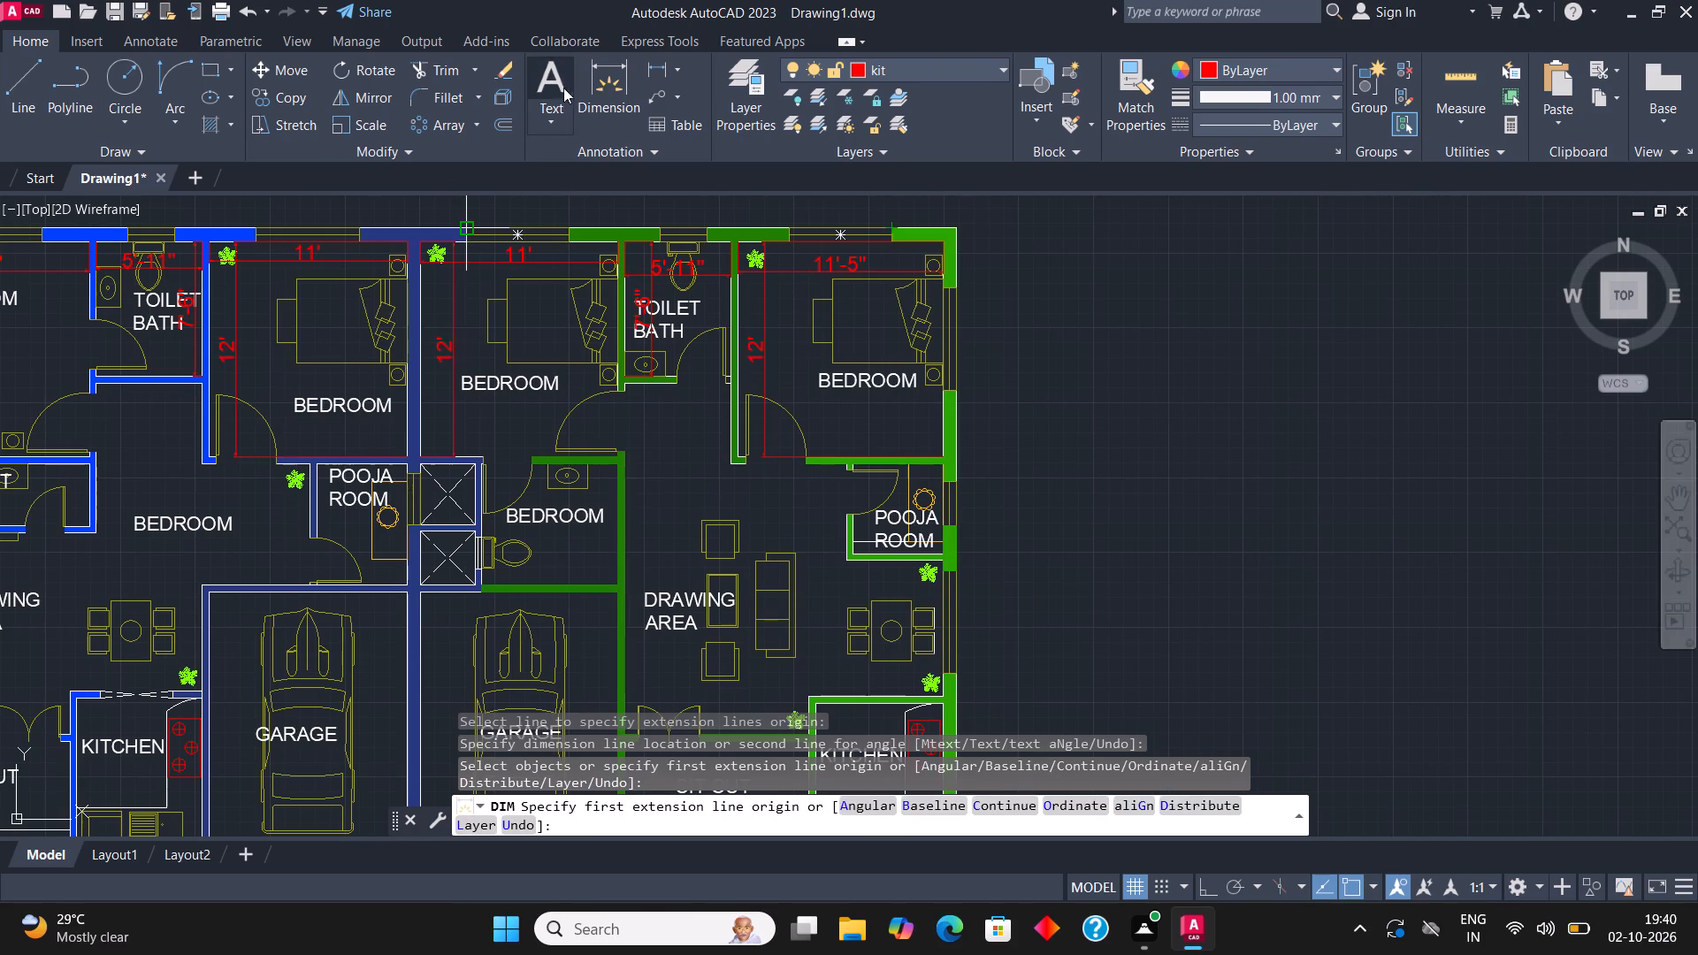
{"action": "left_click", "coordinate": [587, 86]}
{"action": "scroll", "coordinate": [892, 461], "scroll_direction": "up", "scroll_amount": 3}
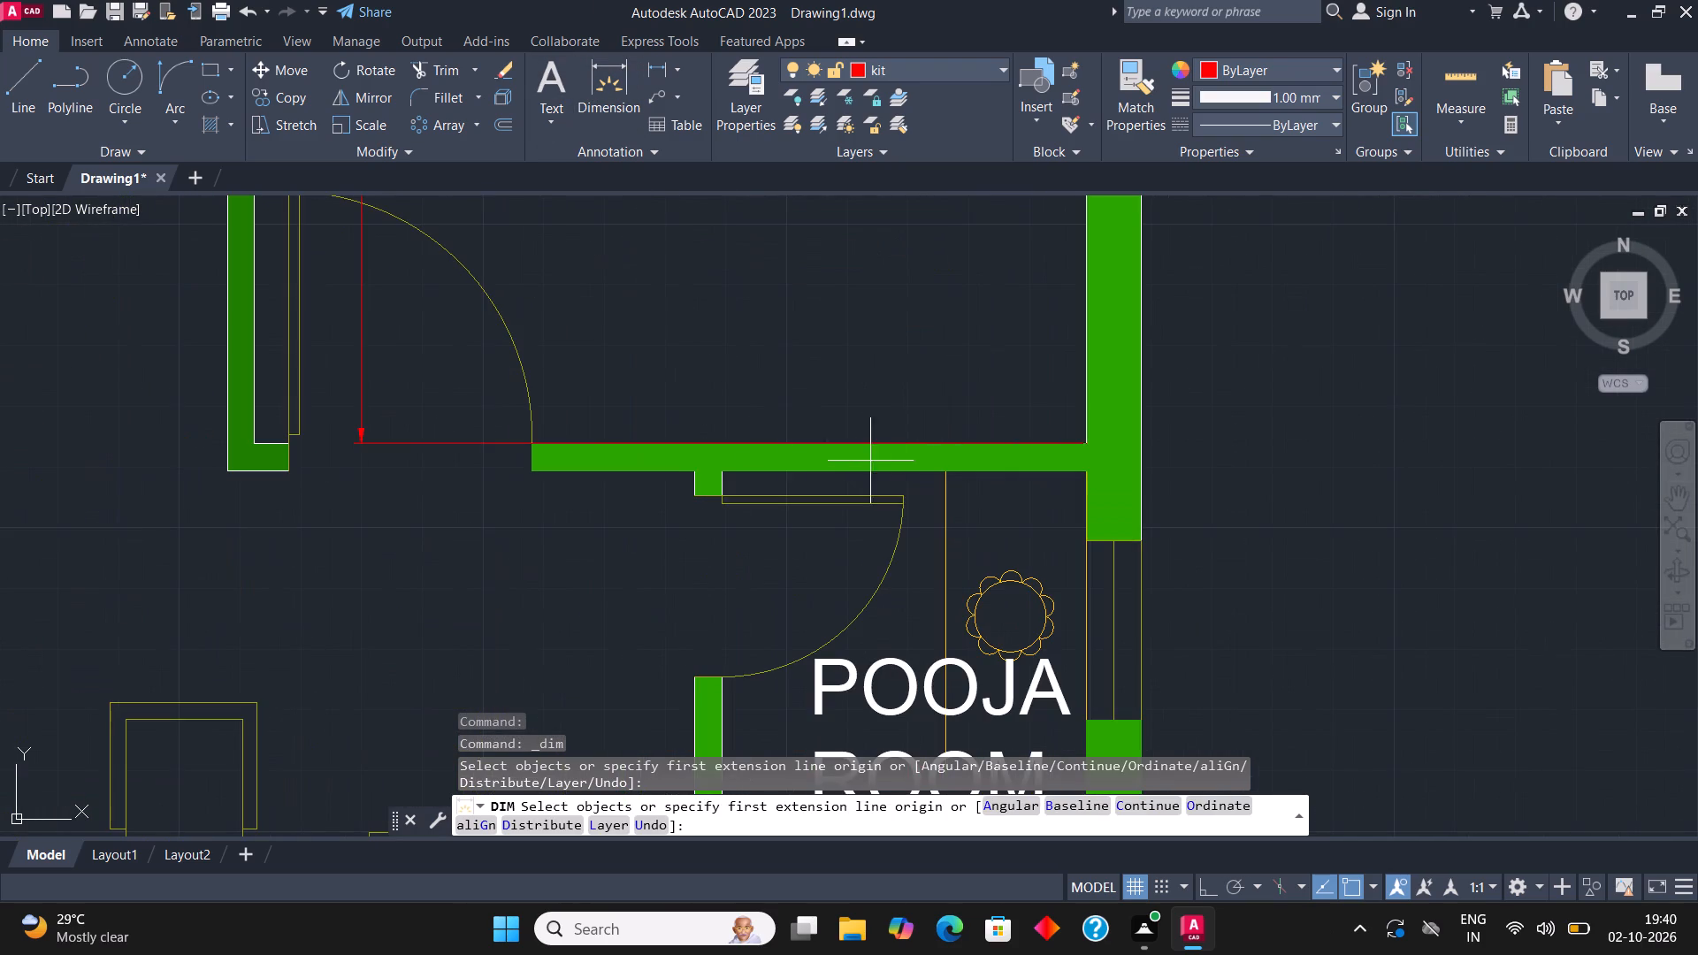
{"action": "left_click", "coordinate": [725, 471]}
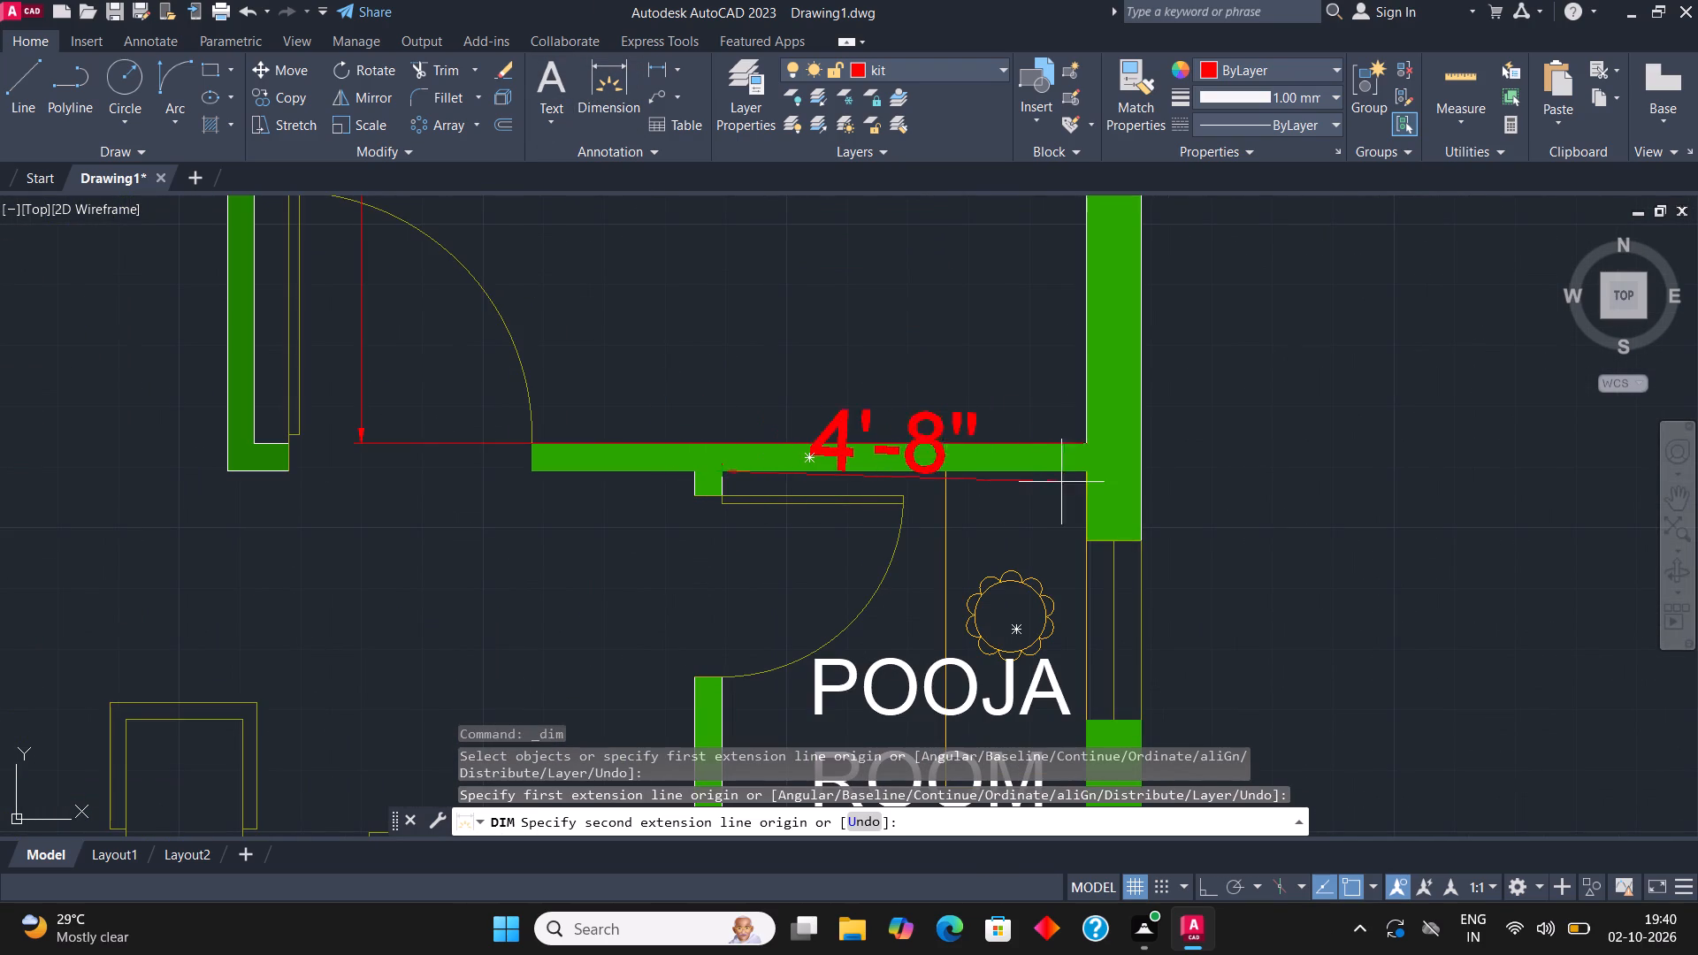
{"action": "left_click", "coordinate": [1092, 476]}
{"action": "left_click", "coordinate": [1082, 563]}
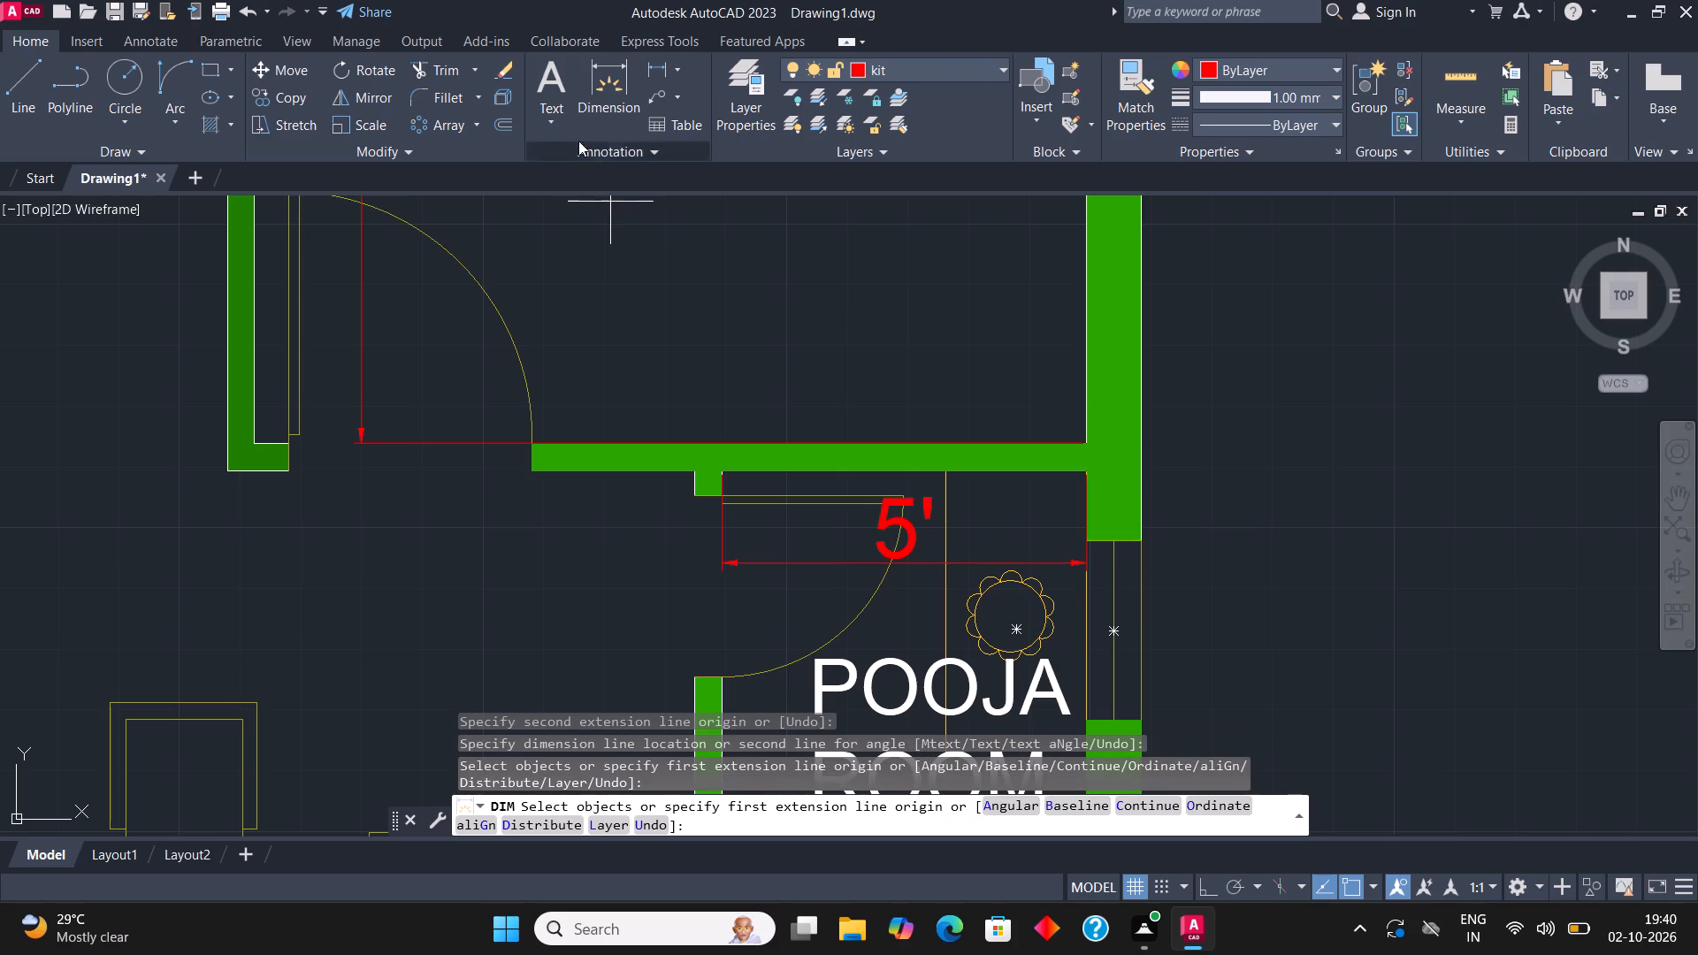
Dimension the same pooja room's inside length from its lower wall to its top wall, placing the dimension line a little inside its left wall.
{"action": "left_click", "coordinate": [580, 101]}
{"action": "scroll", "coordinate": [785, 166], "scroll_direction": "down", "scroll_amount": 1}
{"action": "scroll", "coordinate": [868, 264], "scroll_direction": "down", "scroll_amount": 1}
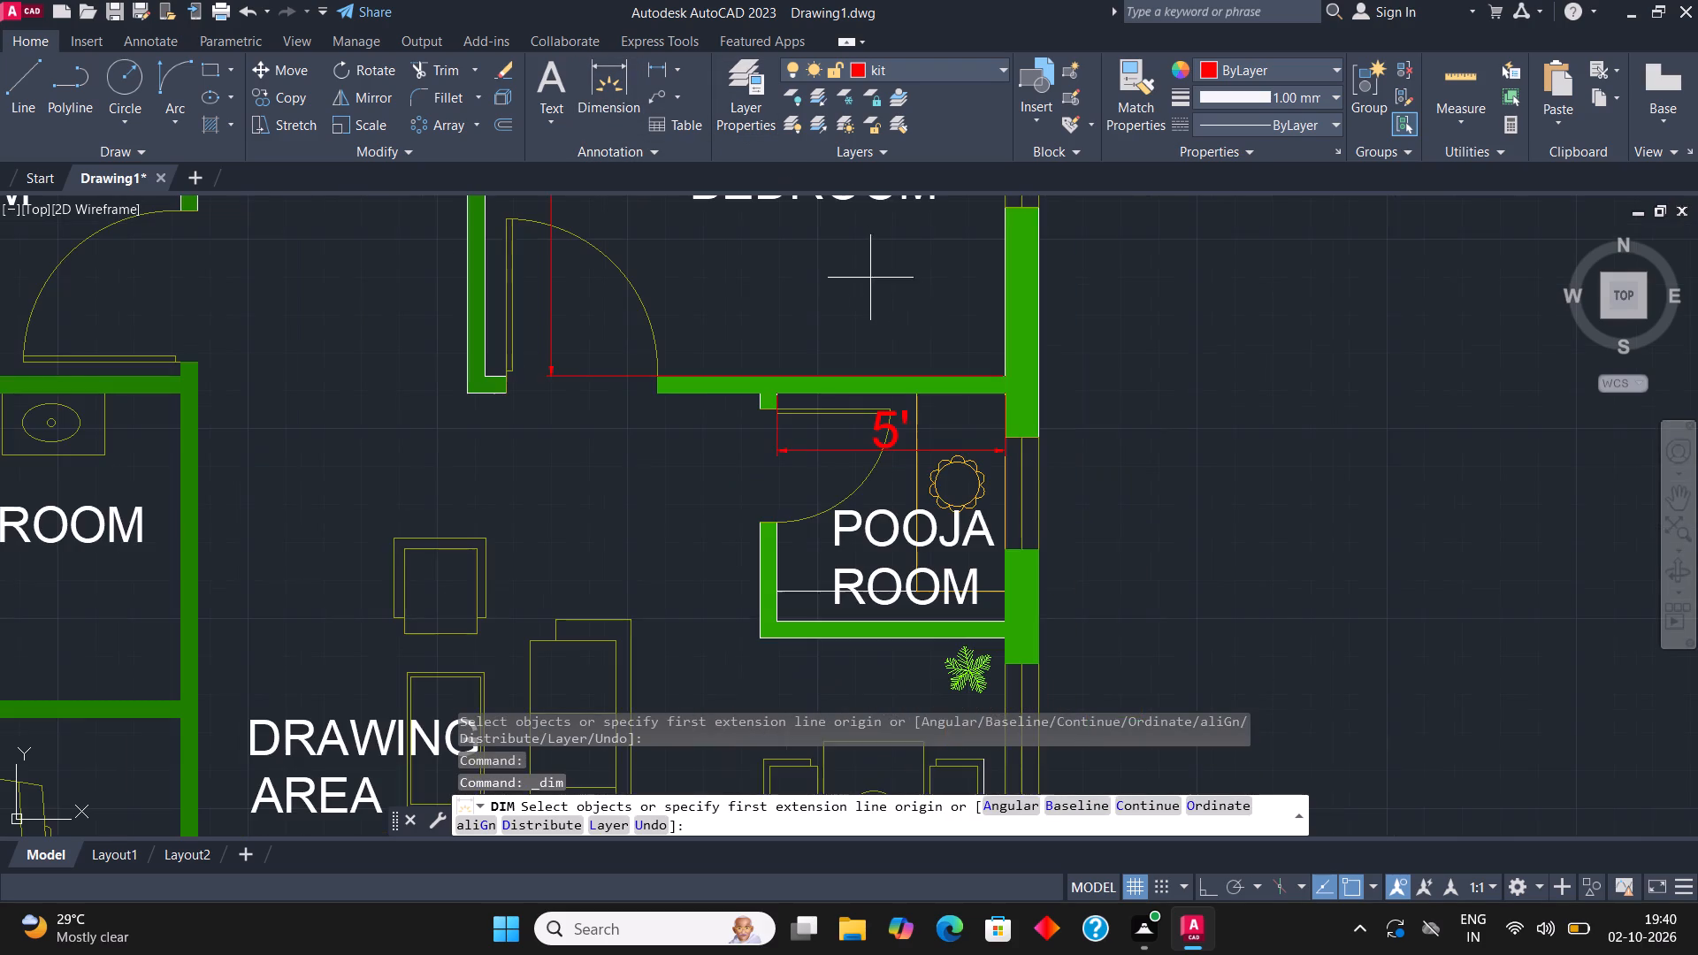
{"action": "scroll", "coordinate": [1002, 571], "scroll_direction": "up", "scroll_amount": 2}
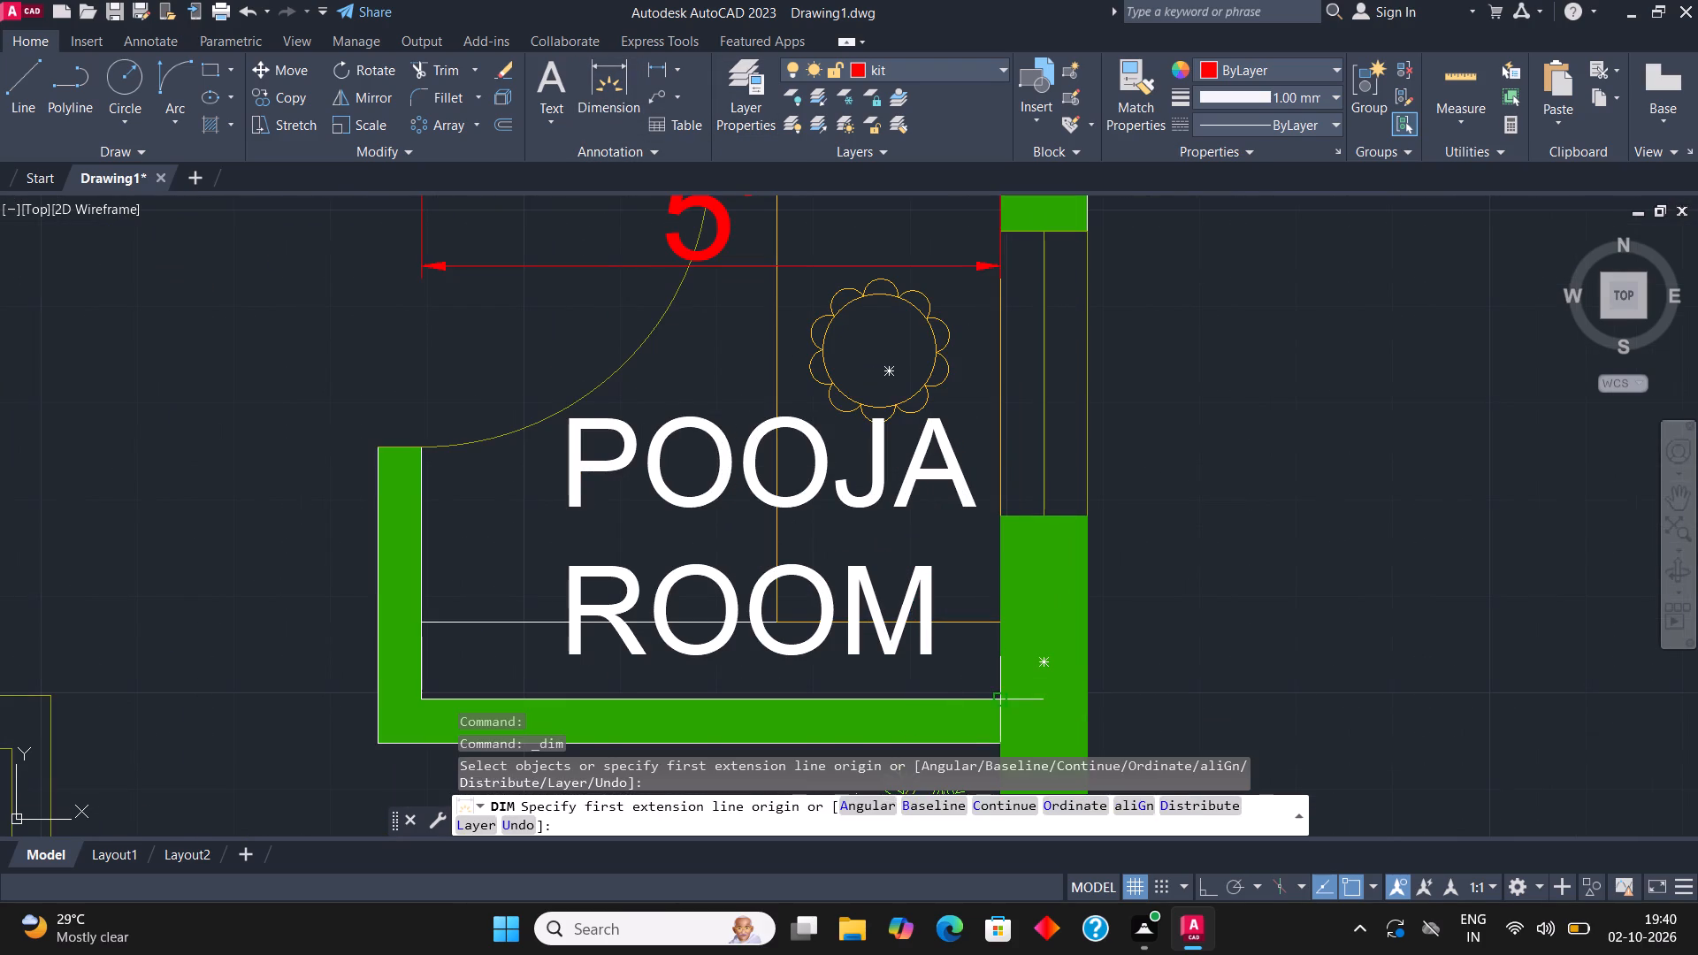
{"action": "left_click", "coordinate": [997, 703]}
{"action": "scroll", "coordinate": [983, 423], "scroll_direction": "down", "scroll_amount": 1}
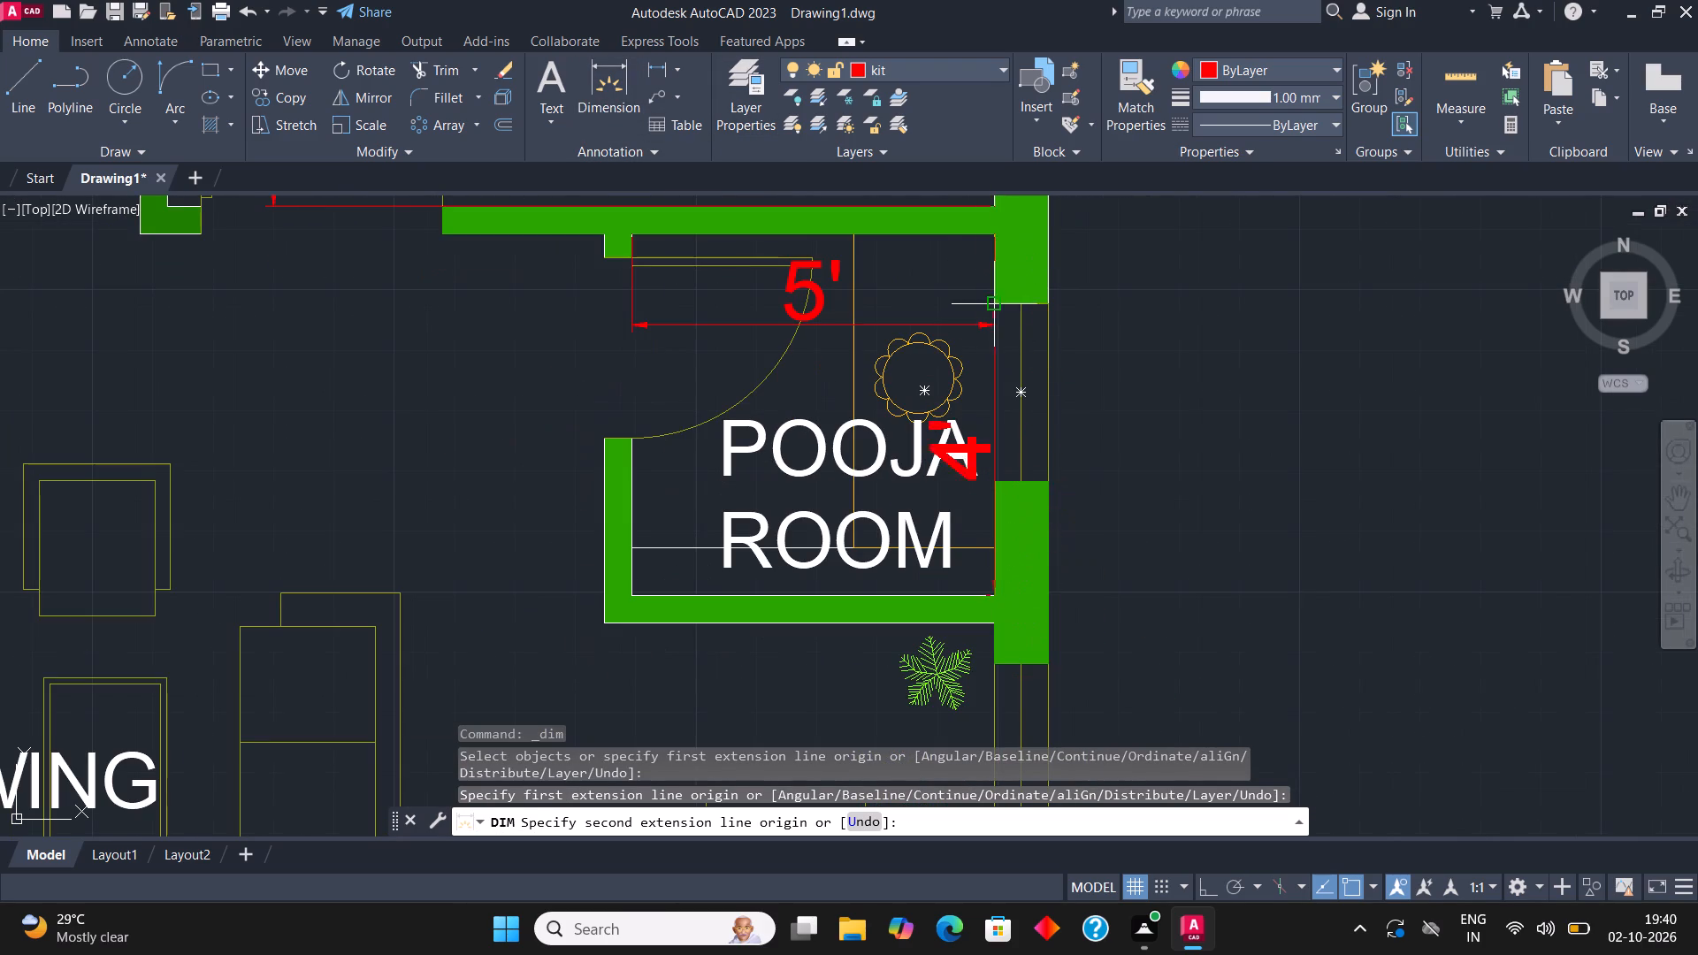
{"action": "left_click", "coordinate": [994, 236]}
{"action": "left_click", "coordinate": [693, 239]}
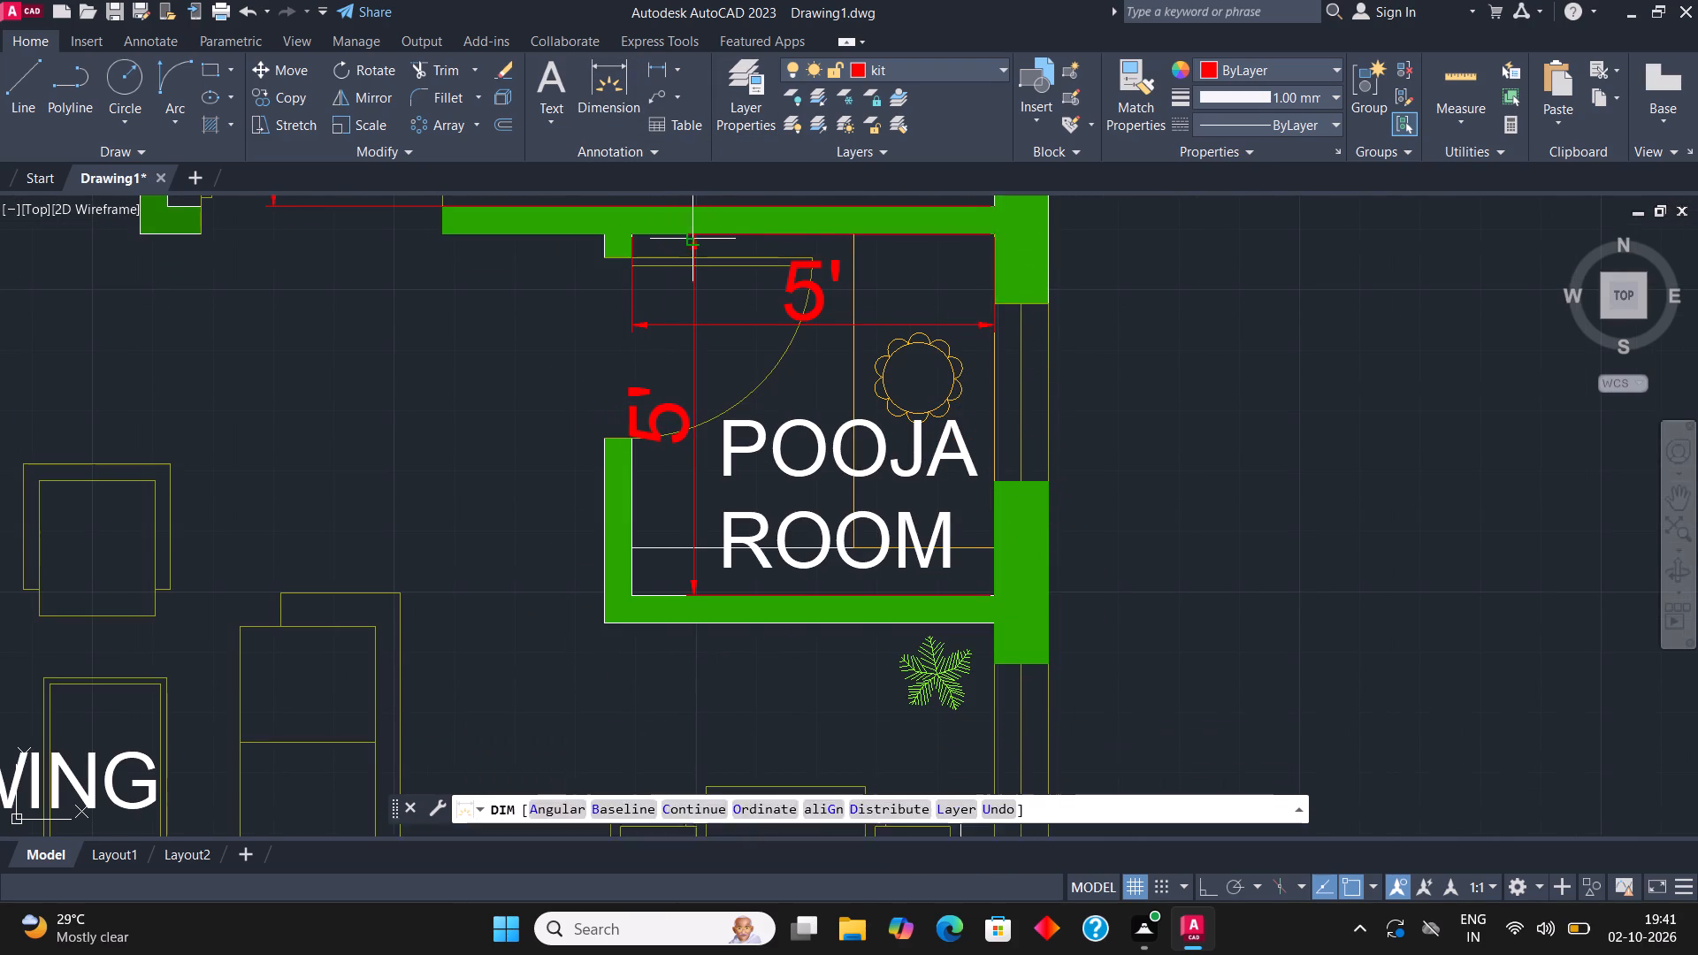
Dimension the right unit's dining space from the kitchen's top wall up to the pooja room's lower wall, placing the dimension line beside the outer wall.
{"action": "left_click", "coordinate": [601, 75]}
{"action": "scroll", "coordinate": [874, 410], "scroll_direction": "down", "scroll_amount": 2}
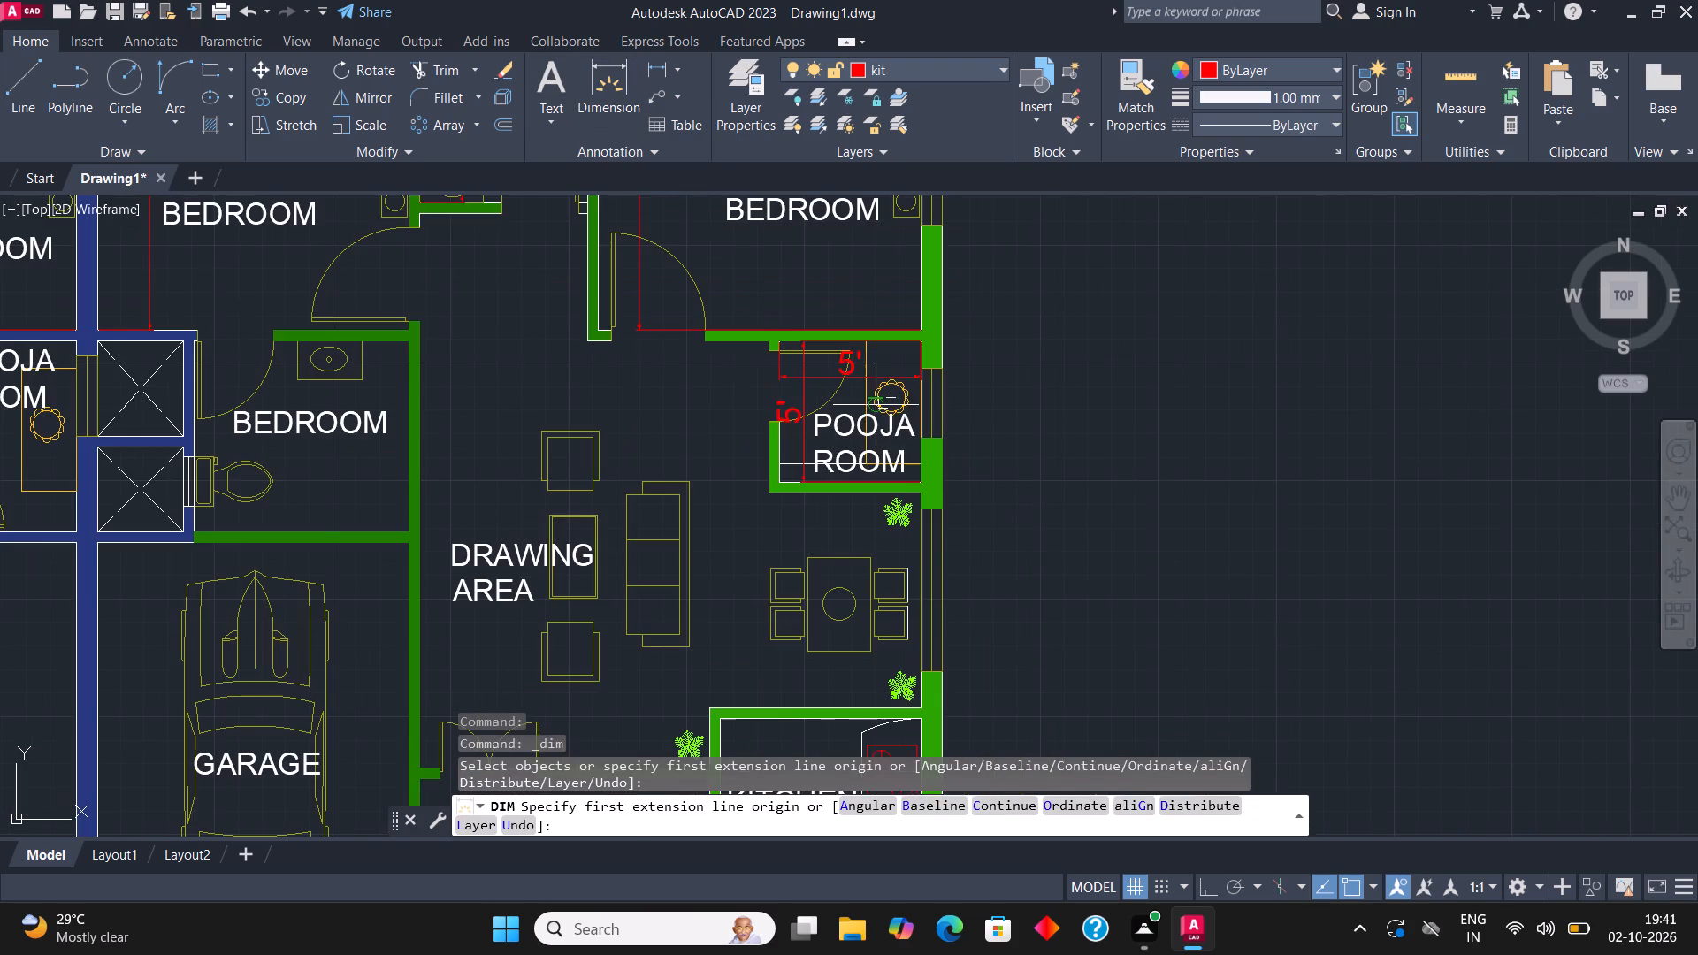
{"action": "scroll", "coordinate": [901, 716], "scroll_direction": "up", "scroll_amount": 2}
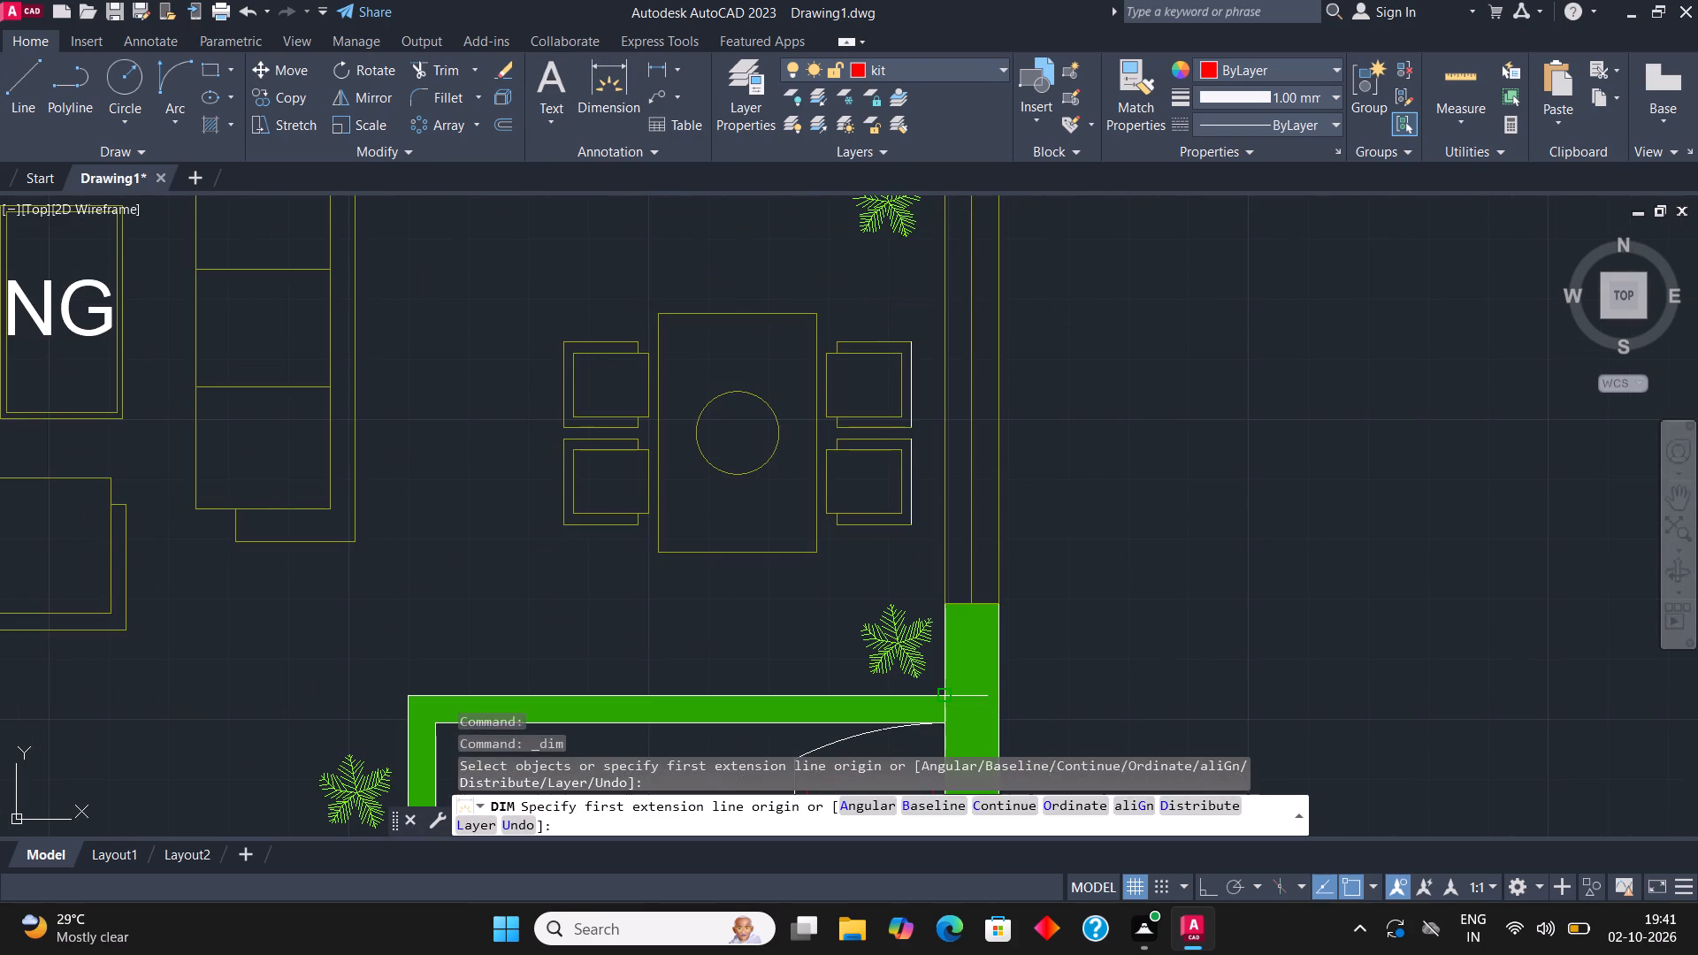
{"action": "left_click", "coordinate": [947, 695]}
{"action": "scroll", "coordinate": [947, 695], "scroll_direction": "down", "scroll_amount": 1}
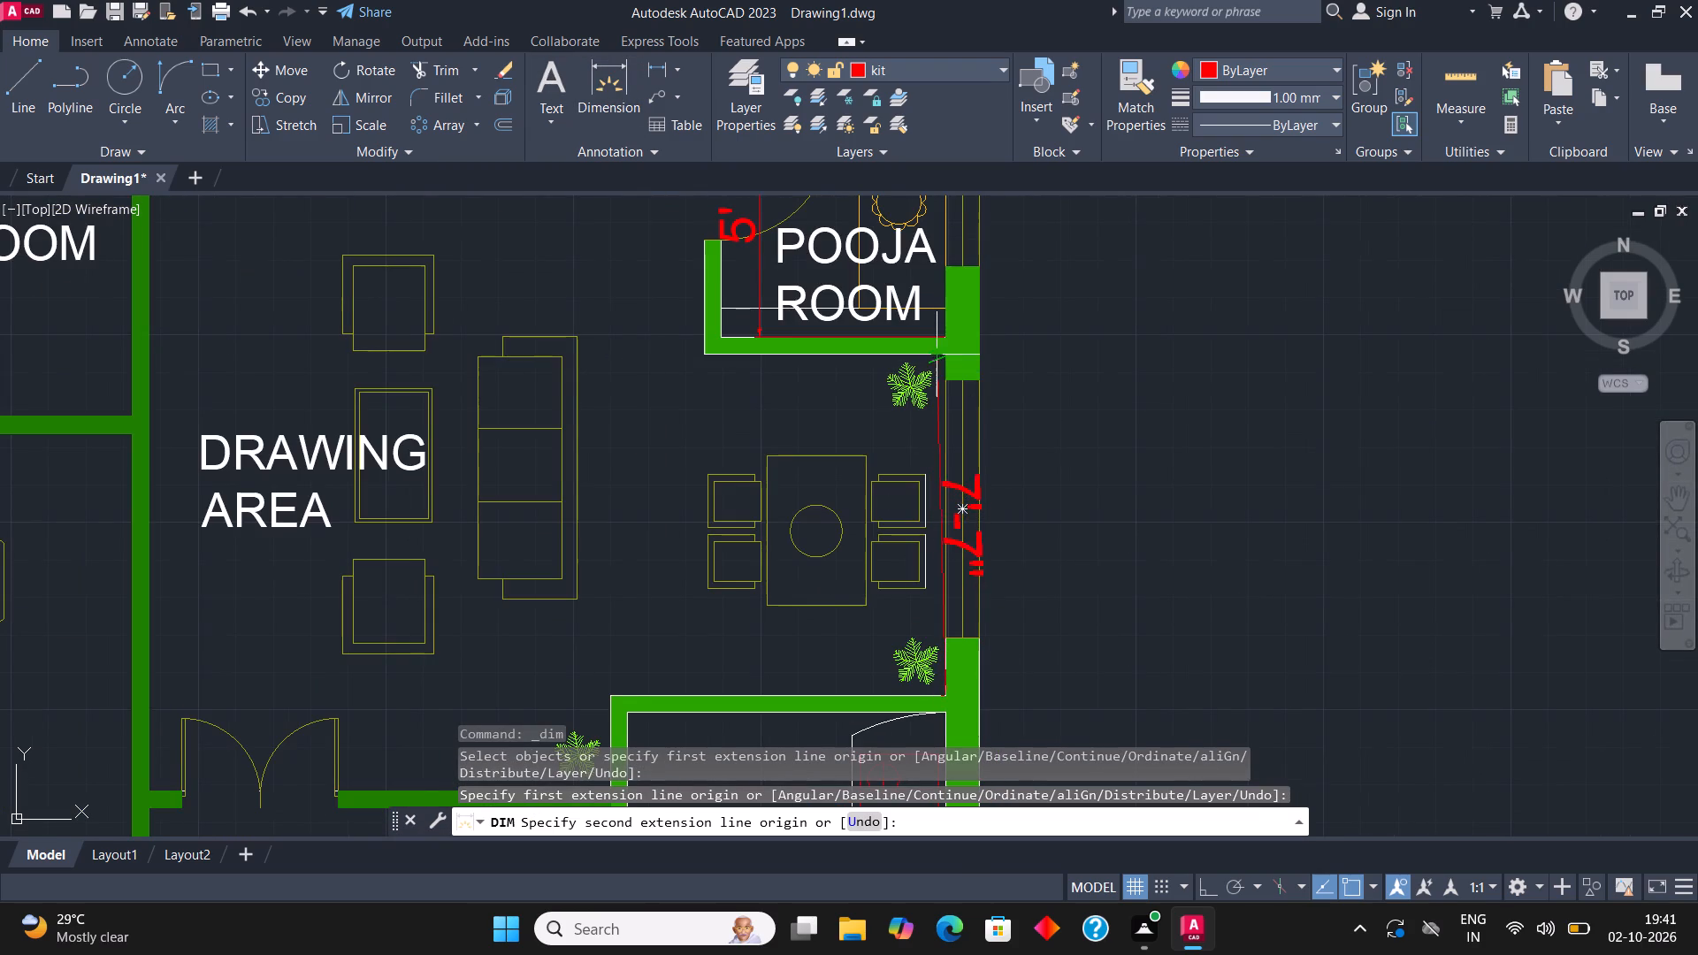
{"action": "left_click", "coordinate": [951, 351]}
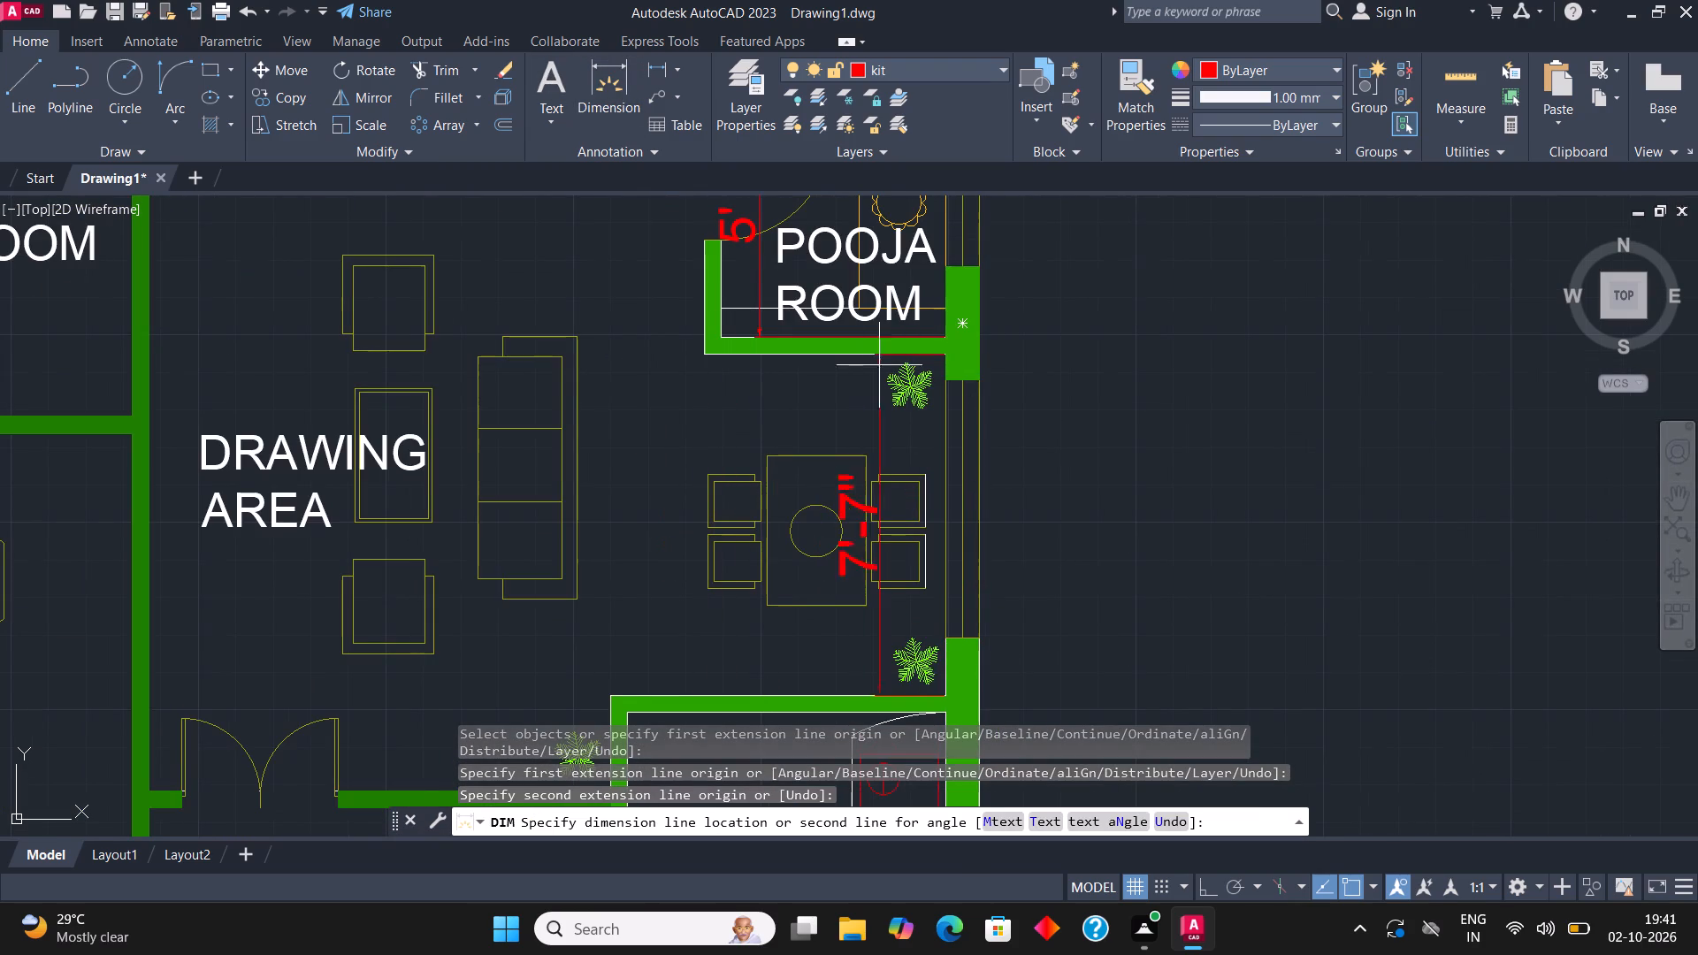
{"action": "left_click", "coordinate": [928, 363]}
Dimension the dining space's width along the kitchen's top wall, from its outer left corner to the outer wall, placing the dimension line above the wall.
{"action": "left_click", "coordinate": [616, 97]}
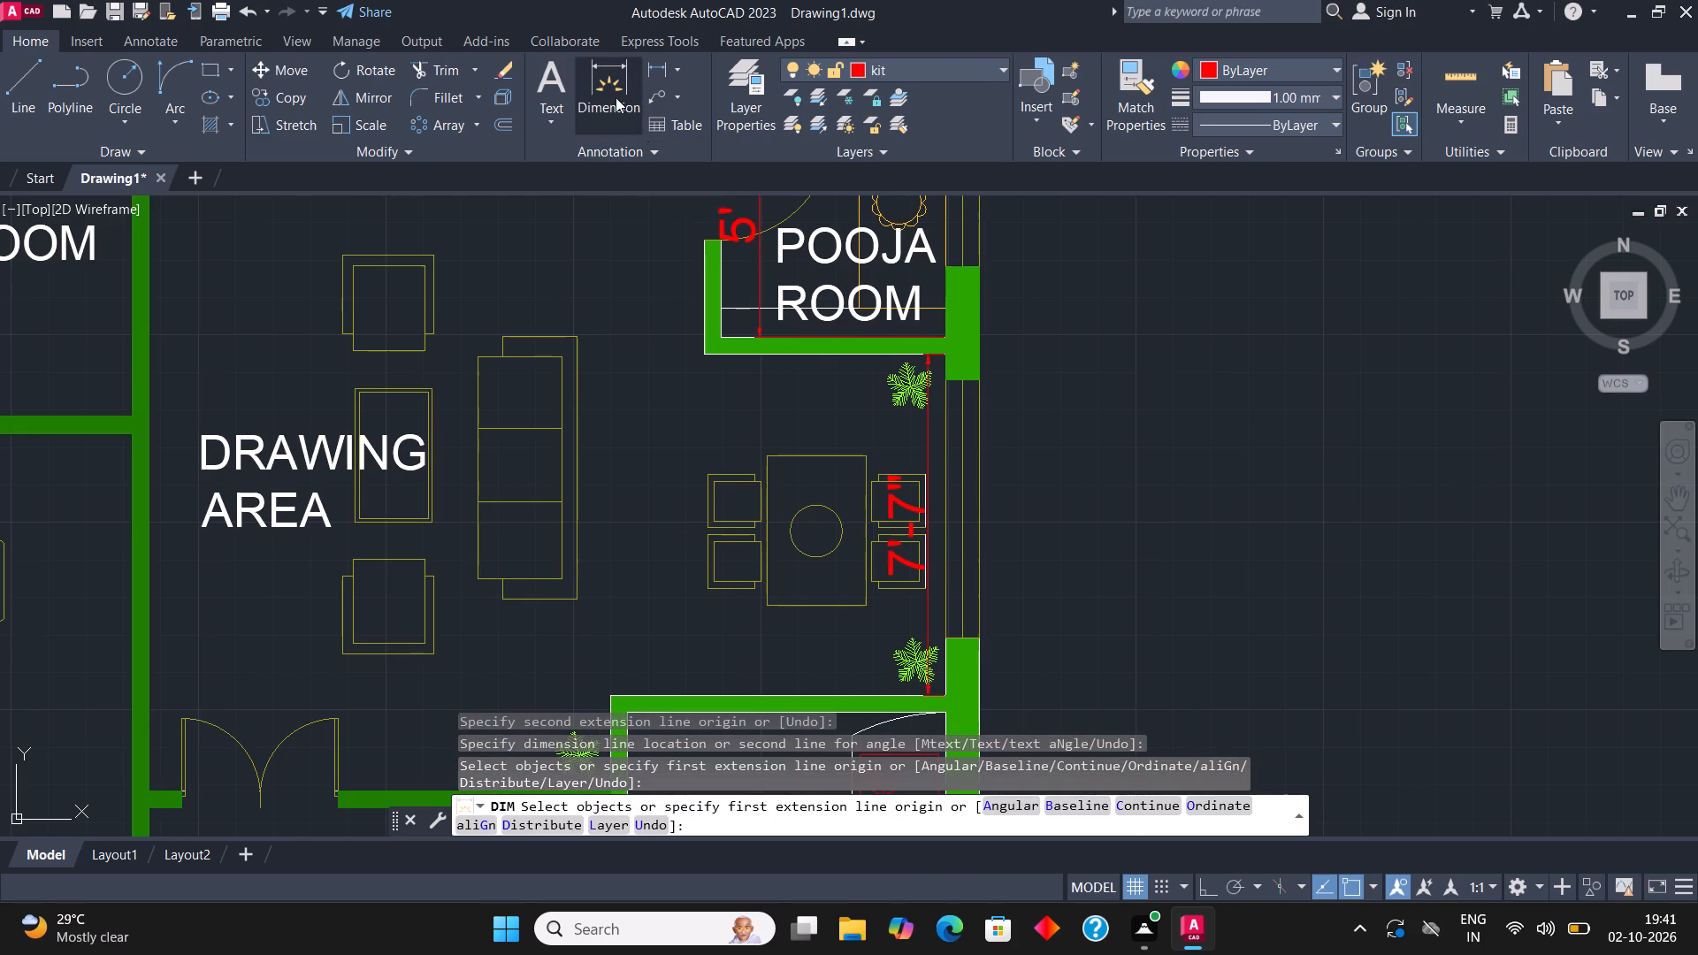
{"action": "scroll", "coordinate": [893, 326], "scroll_direction": "down", "scroll_amount": 1}
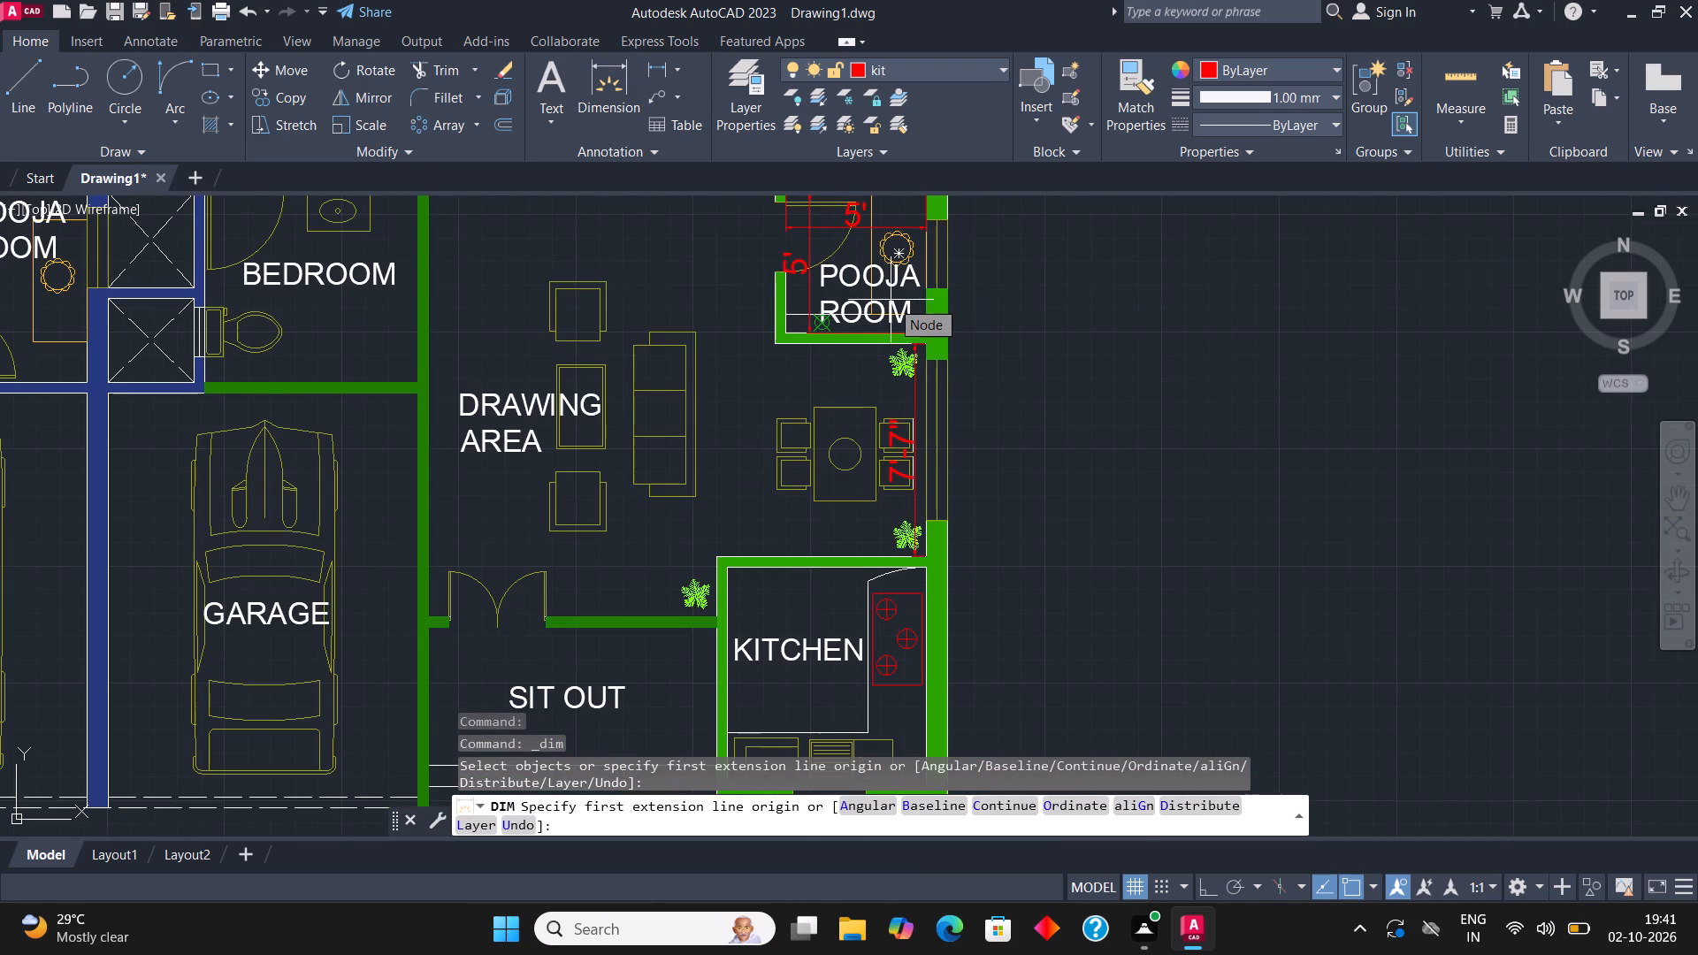
{"action": "scroll", "coordinate": [883, 497], "scroll_direction": "up", "scroll_amount": 3}
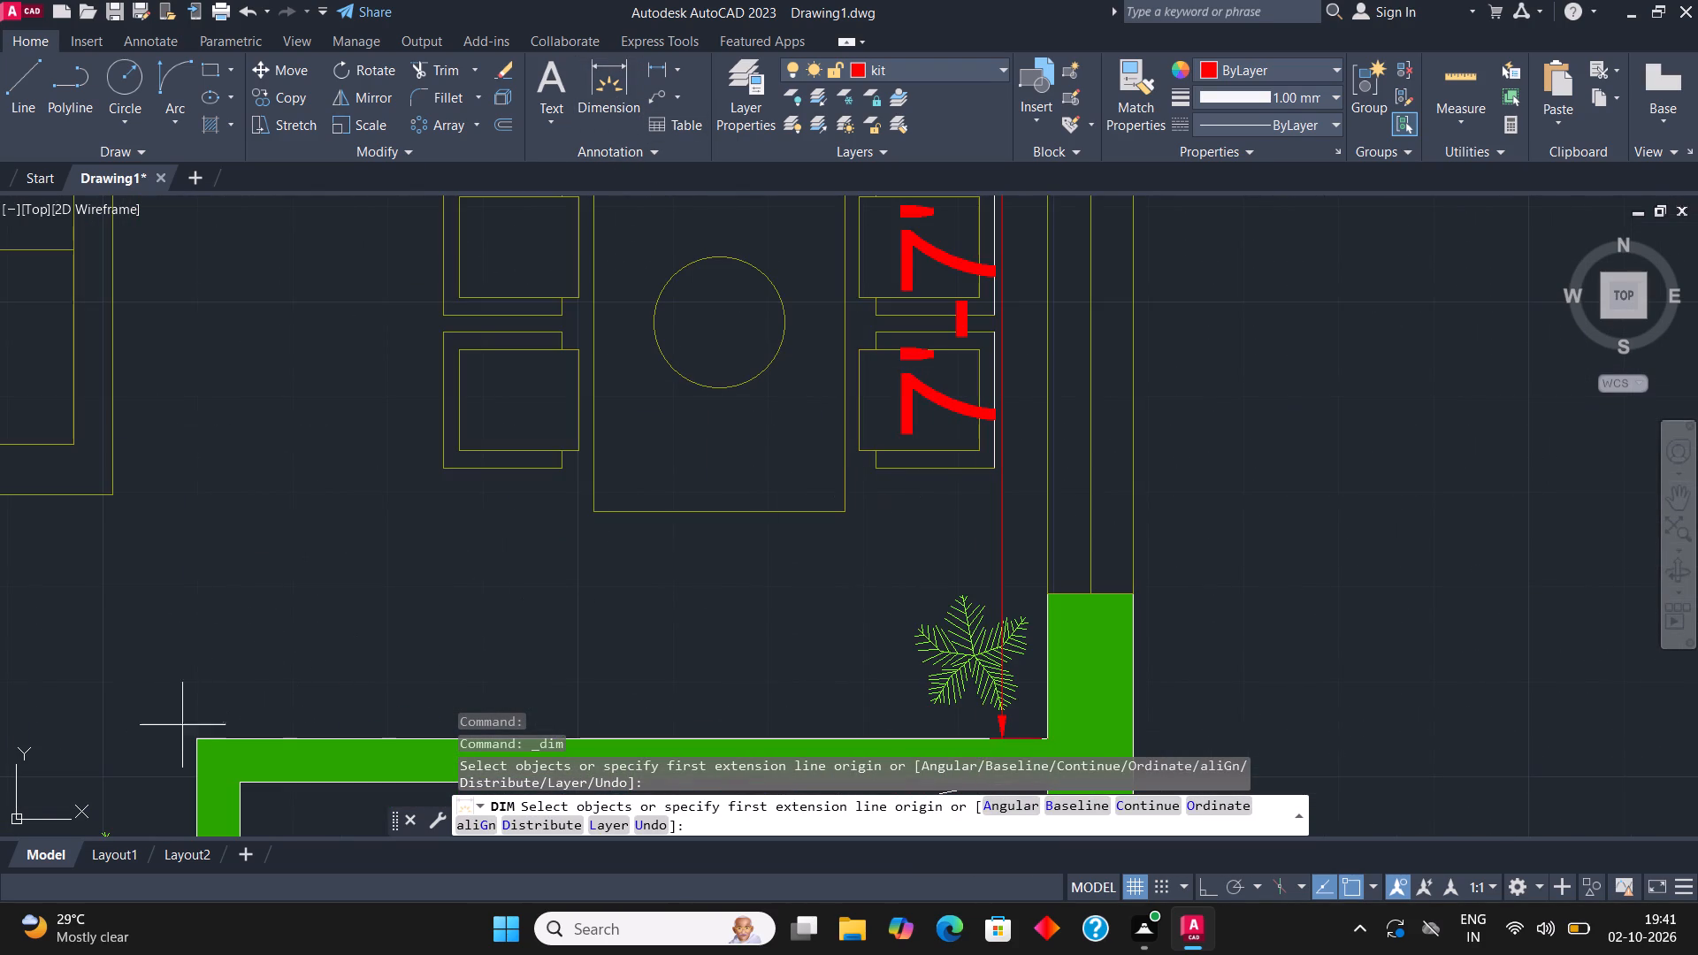
{"action": "left_click", "coordinate": [195, 739]}
{"action": "scroll", "coordinate": [318, 672], "scroll_direction": "down", "scroll_amount": 1}
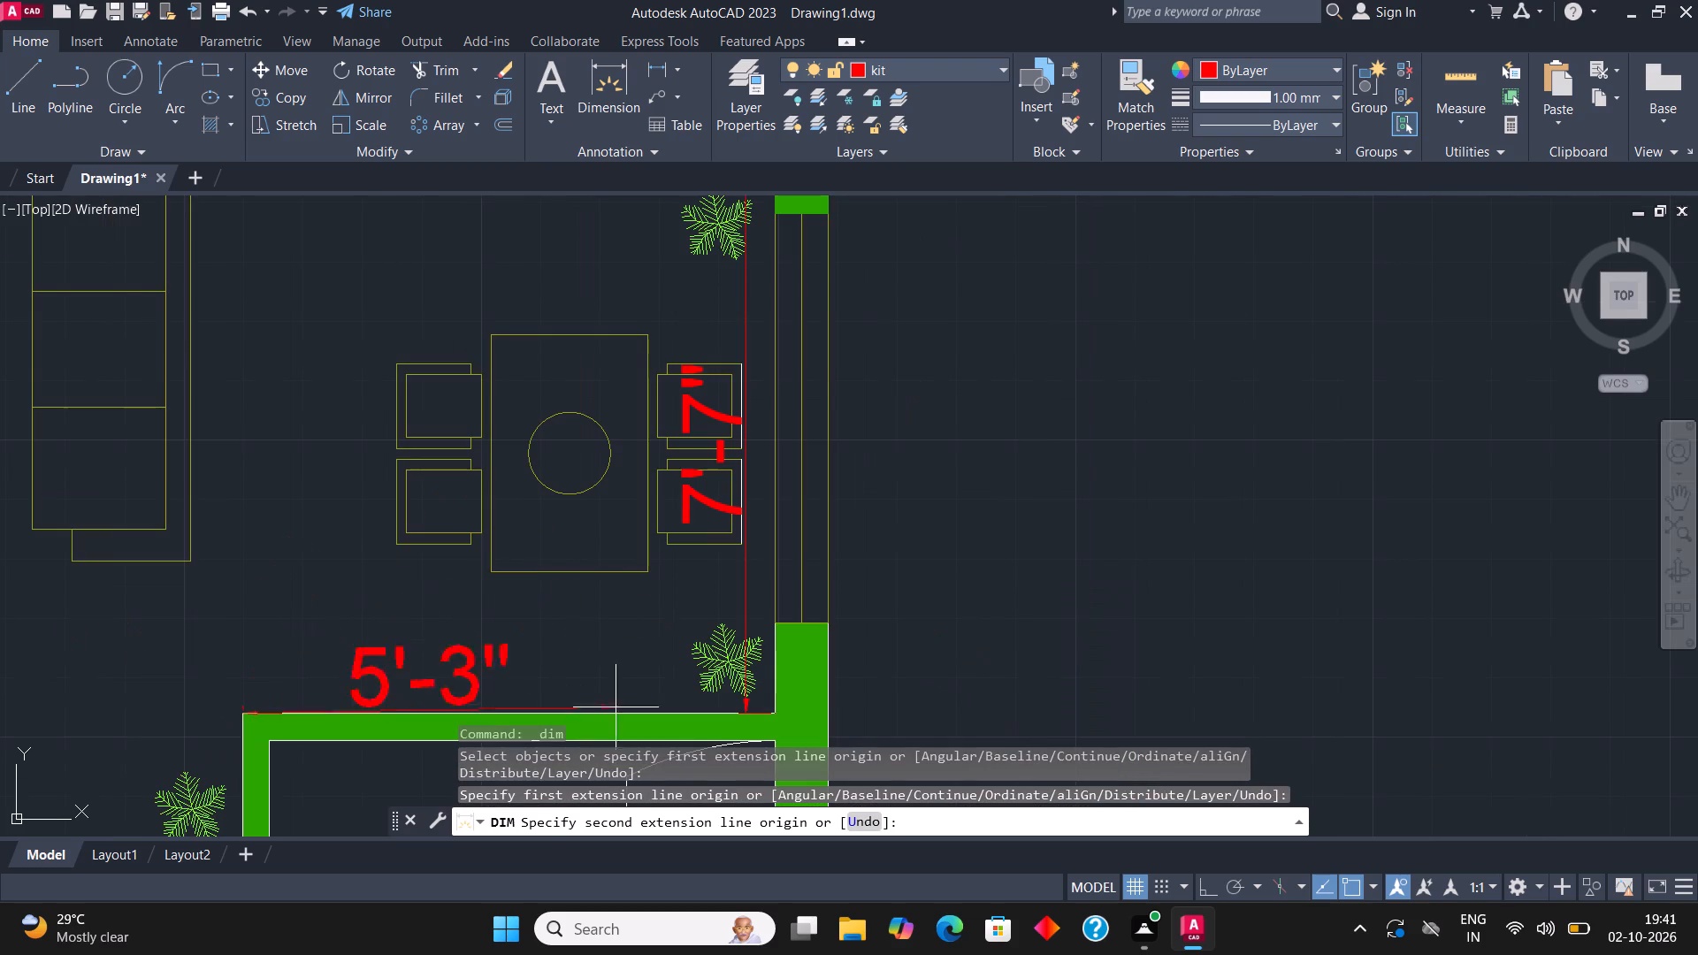
{"action": "scroll", "coordinate": [775, 726], "scroll_direction": "up", "scroll_amount": 3}
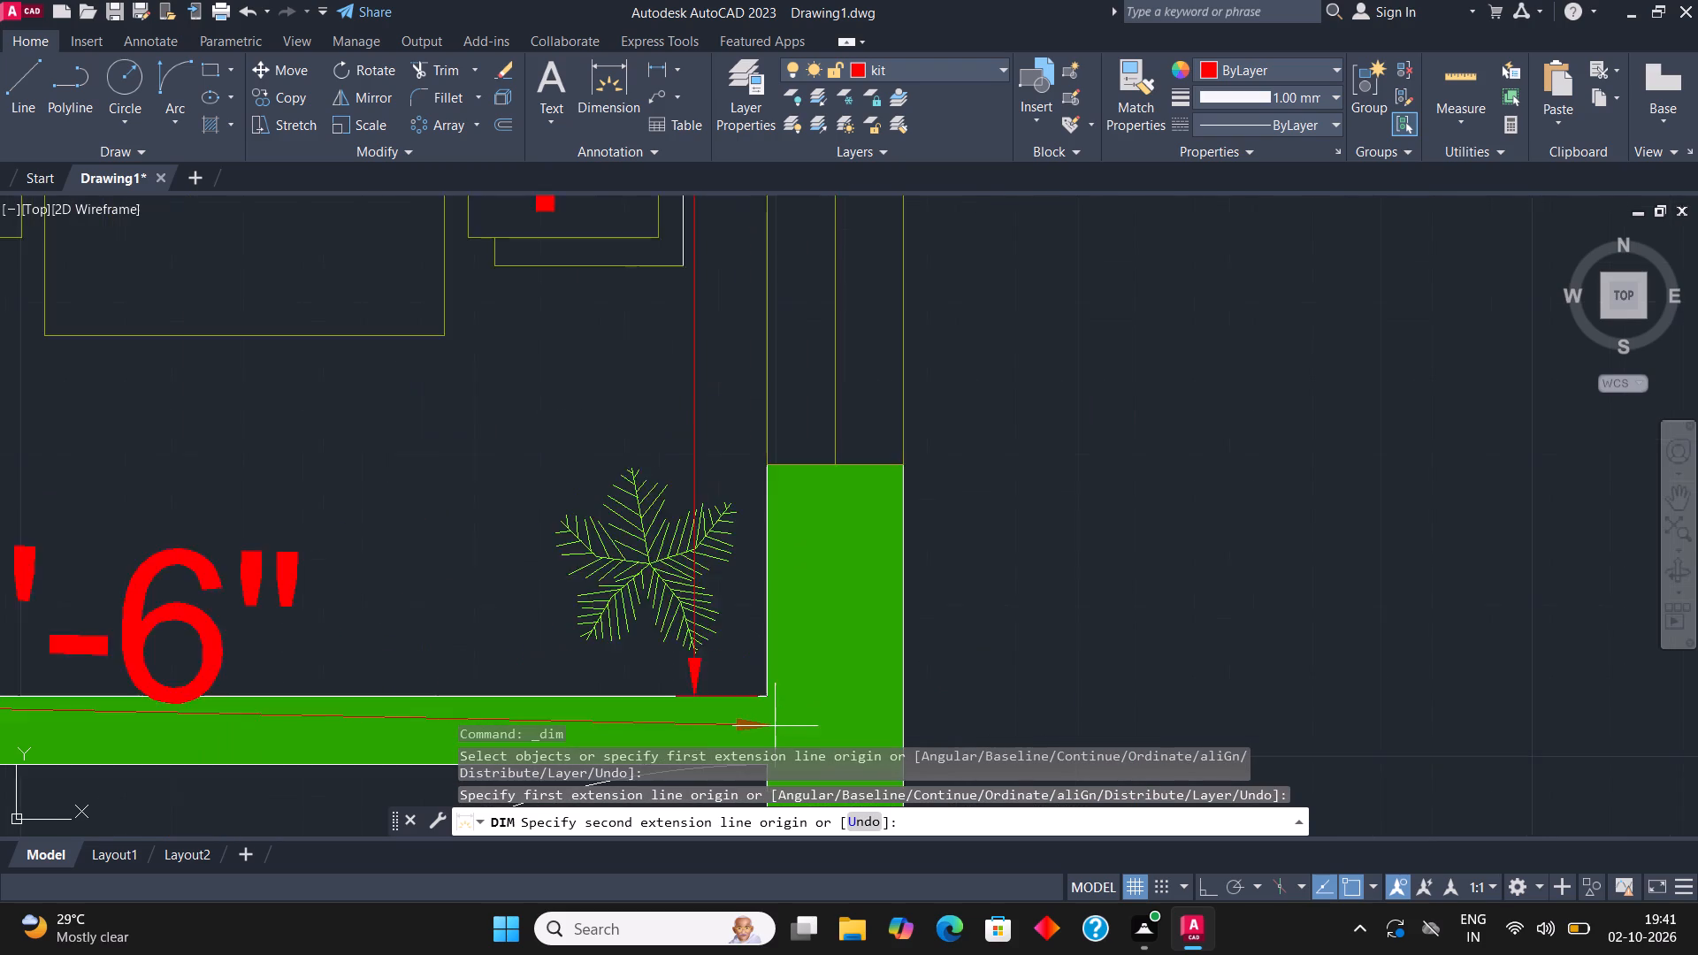
{"action": "left_click", "coordinate": [753, 681]}
{"action": "scroll", "coordinate": [753, 681], "scroll_direction": "down", "scroll_amount": 2}
{"action": "left_click", "coordinate": [753, 575]}
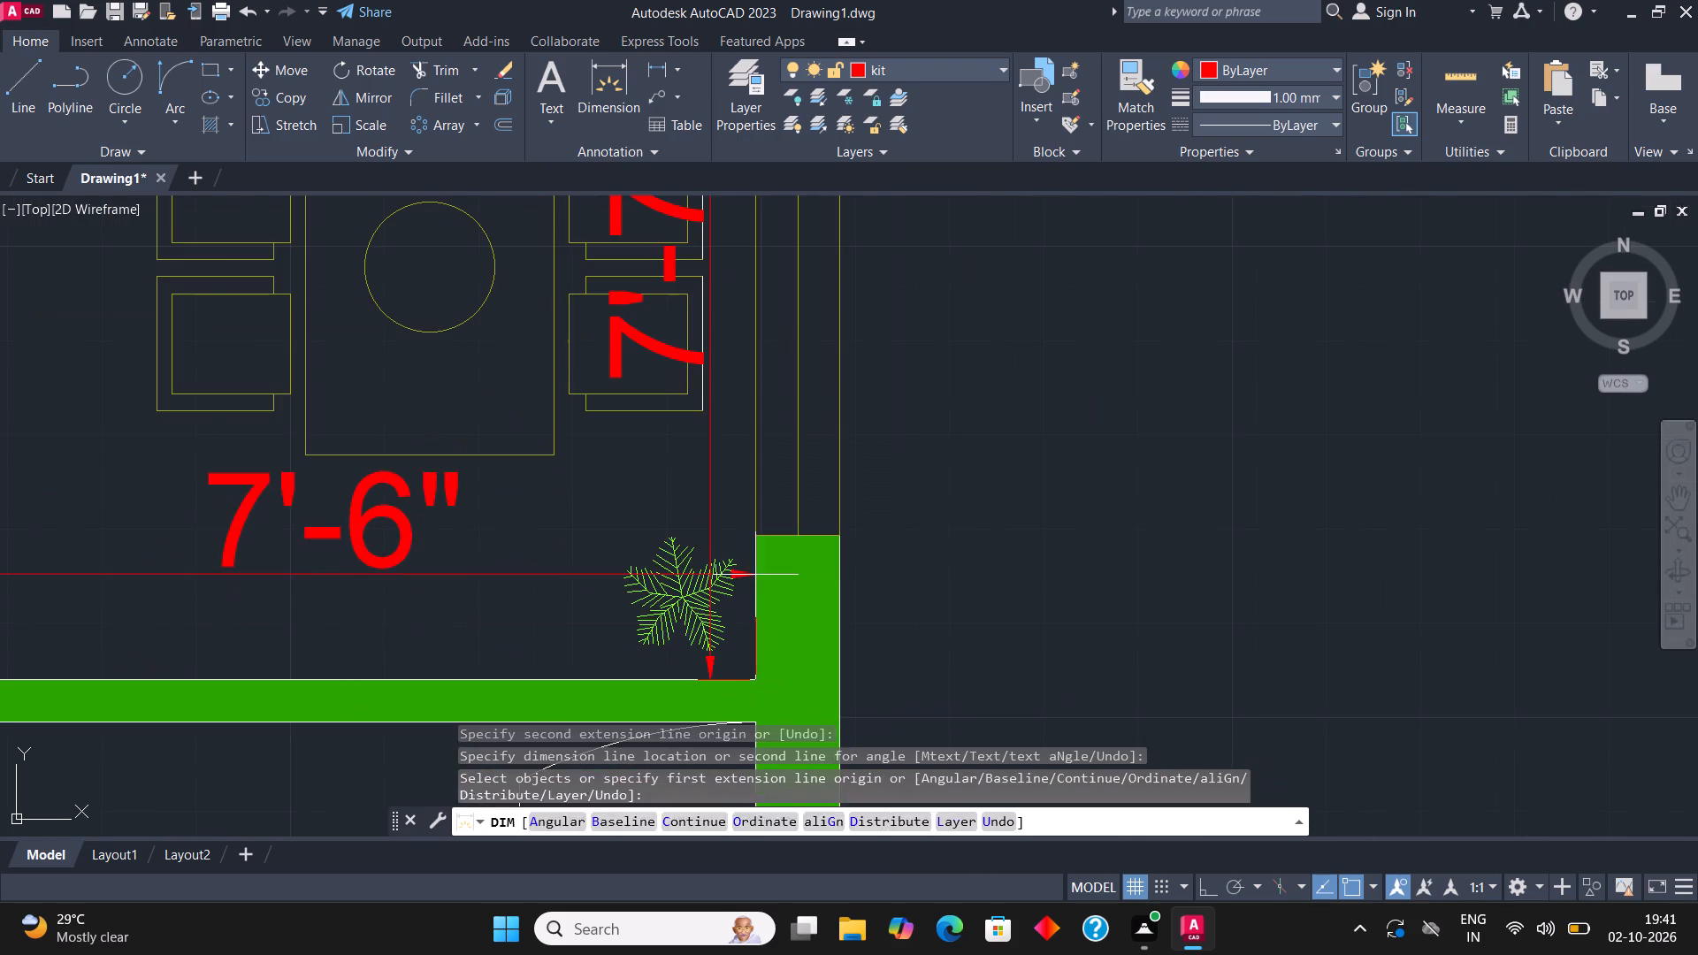
Dimension the right unit's kitchen inside length from its lower wall to its top wall, placing the dimension line a little inside its left wall.
{"action": "scroll", "coordinate": [1054, 397], "scroll_direction": "down", "scroll_amount": 3}
{"action": "middle_click_drag", "start_coordinate": [1026, 573], "coordinate": [969, 484]}
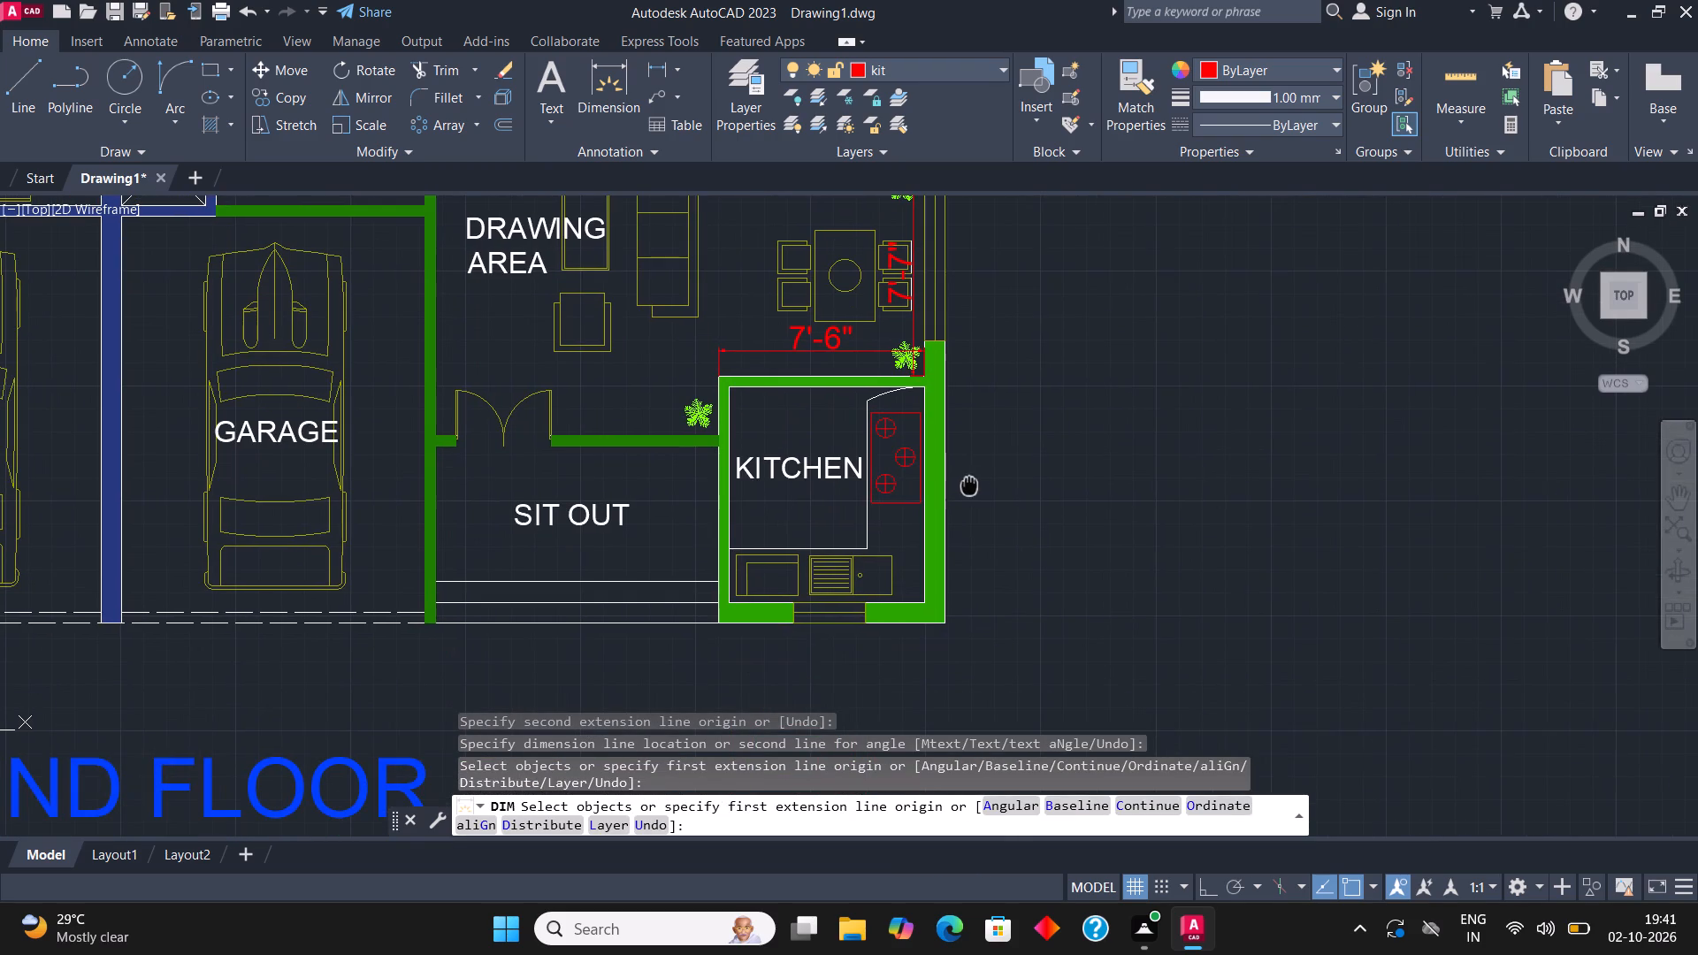
{"action": "middle_click_drag", "start_coordinate": [969, 484], "coordinate": [909, 571]}
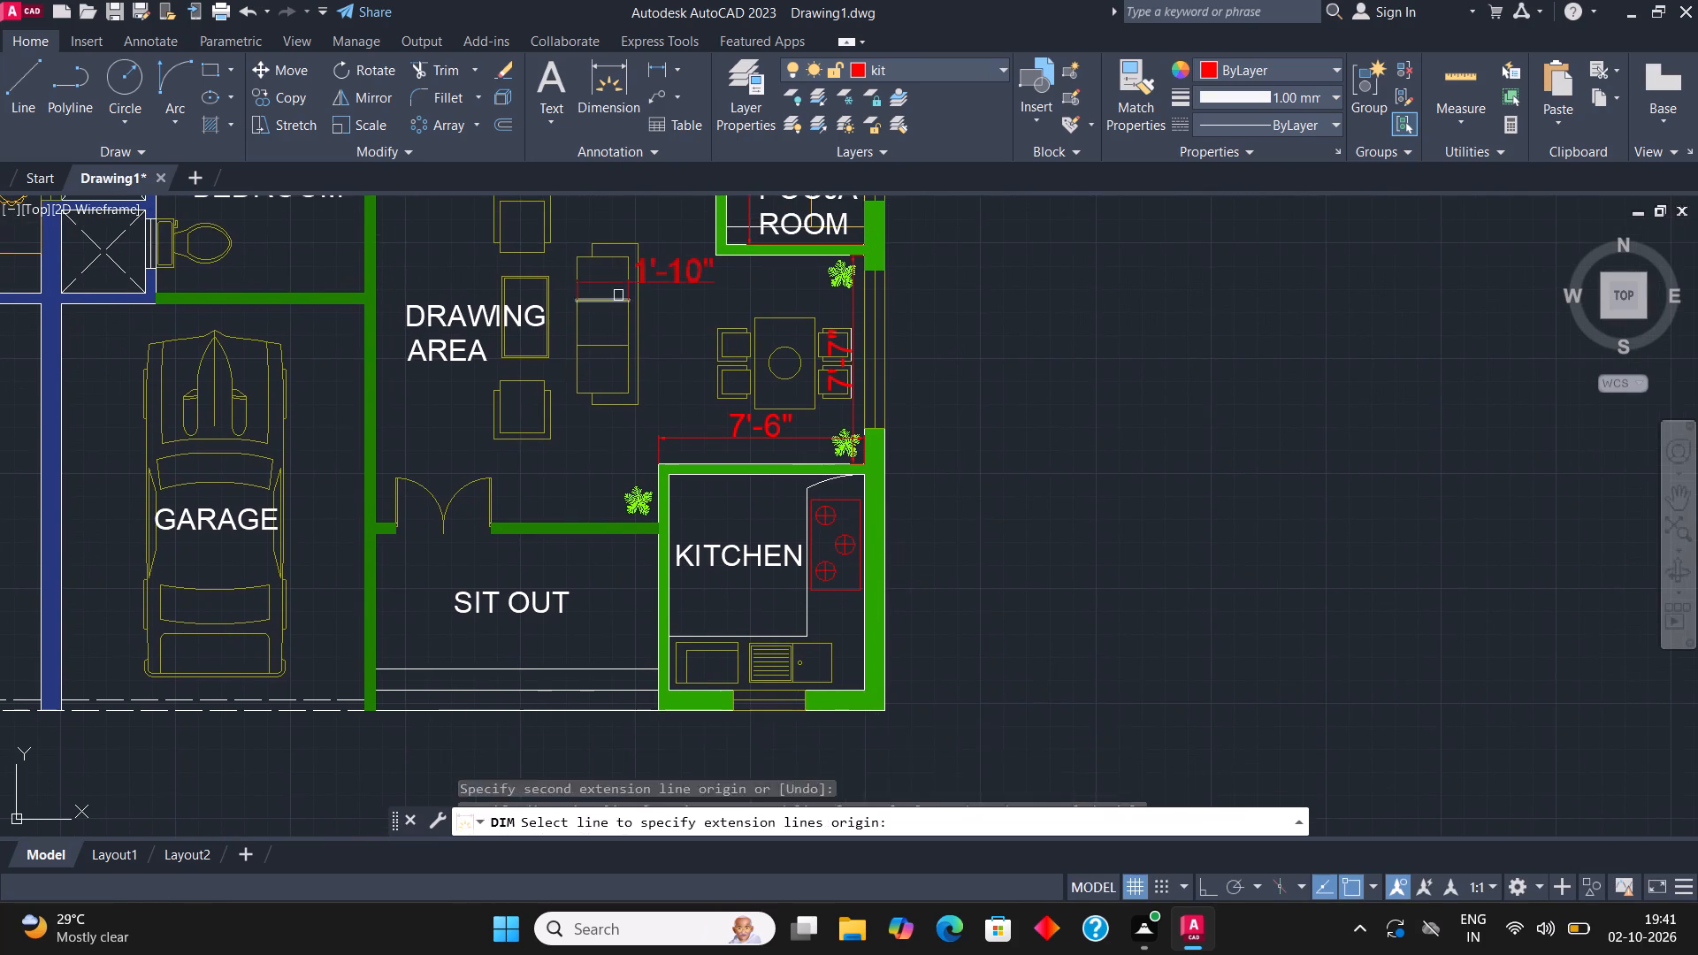
{"action": "left_click", "coordinate": [611, 95]}
{"action": "scroll", "coordinate": [872, 680], "scroll_direction": "up", "scroll_amount": 1}
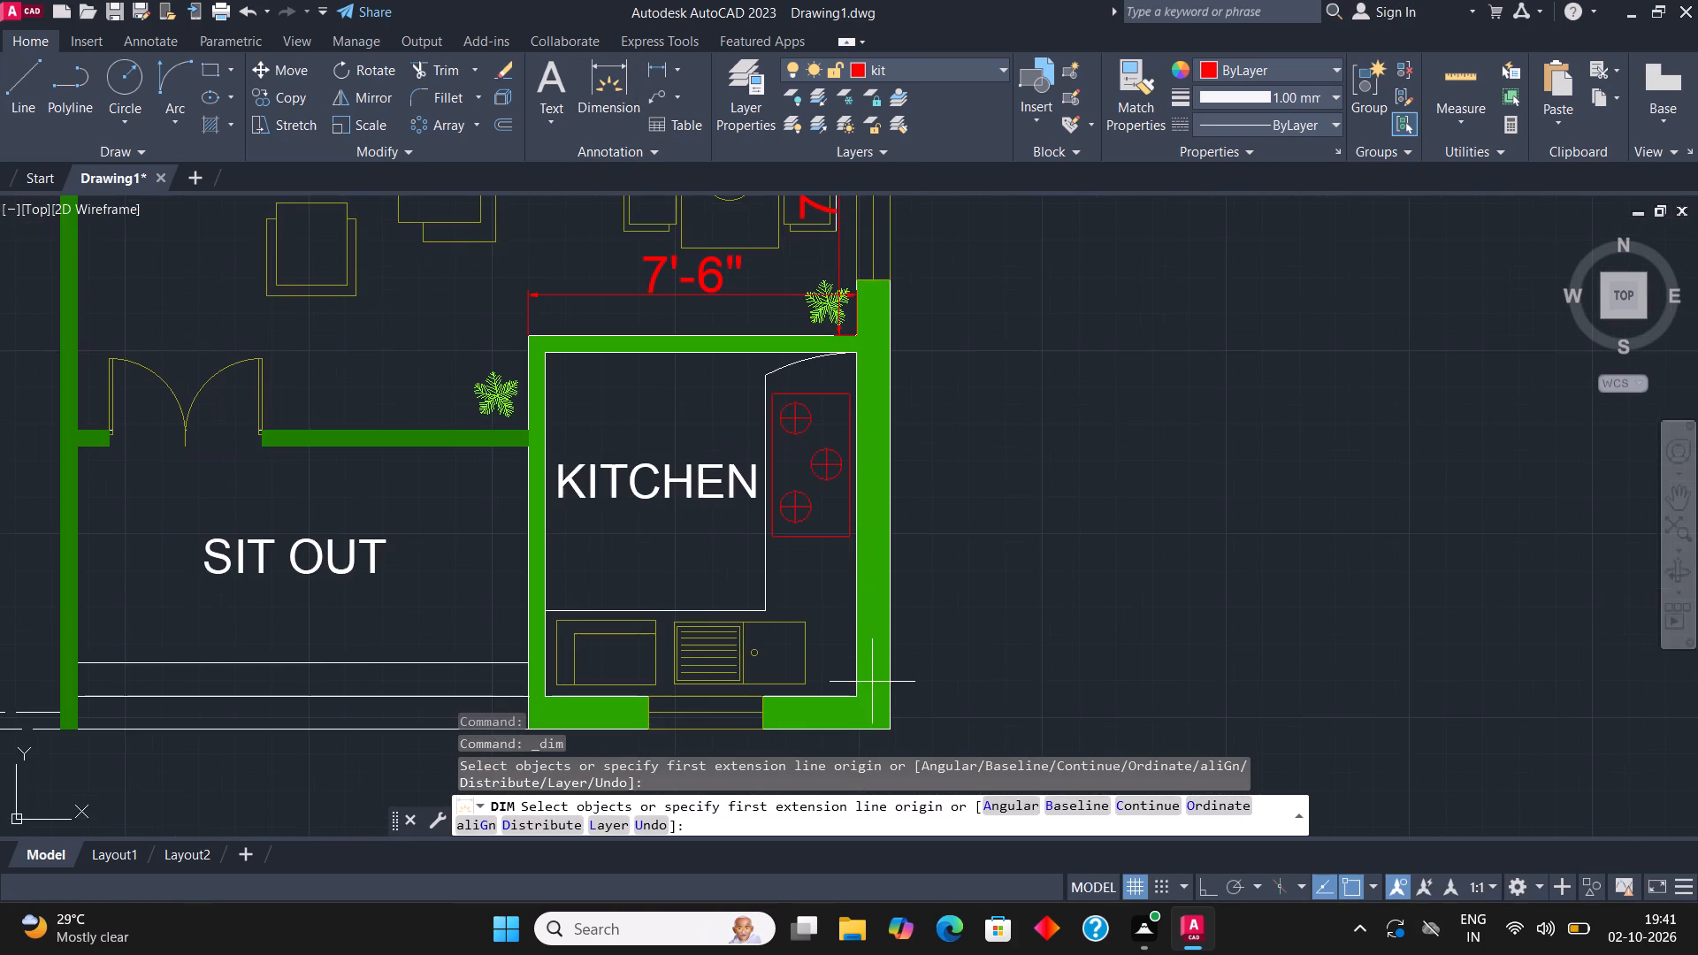
{"action": "left_click", "coordinate": [853, 691]}
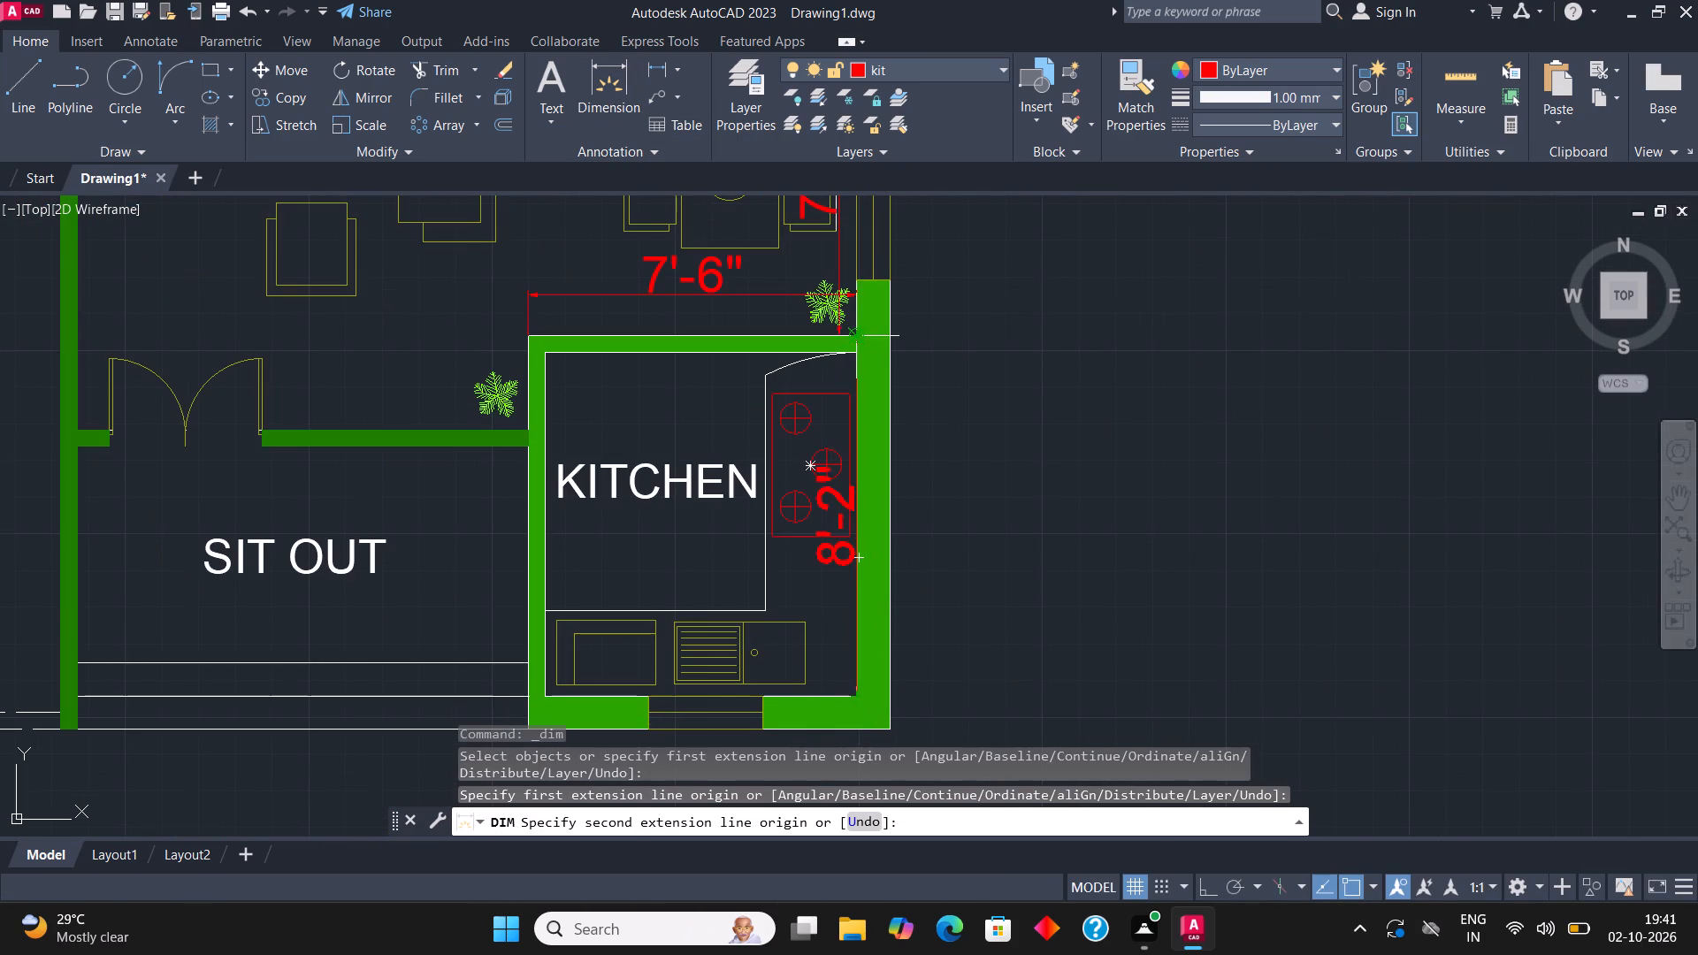
{"action": "left_click", "coordinate": [853, 351]}
{"action": "left_click", "coordinate": [605, 354]}
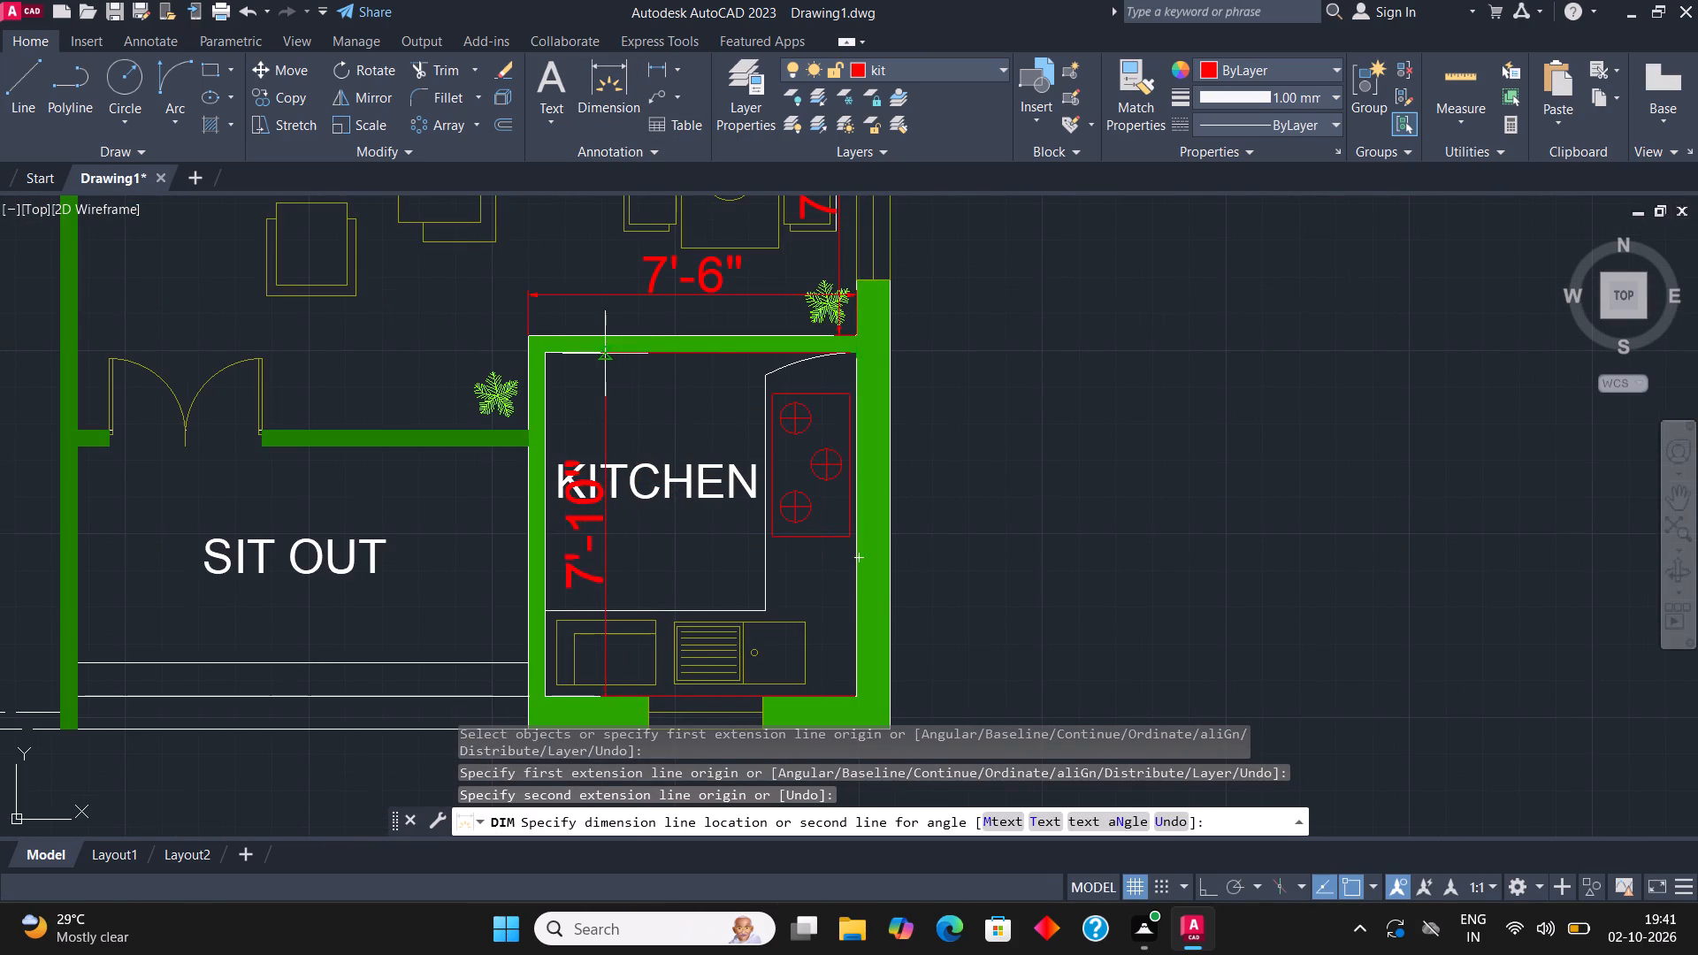
Dimension the same kitchen's inside width along its top wall, placing the dimension line just below that wall, above the room label.
{"action": "left_click", "coordinate": [620, 88]}
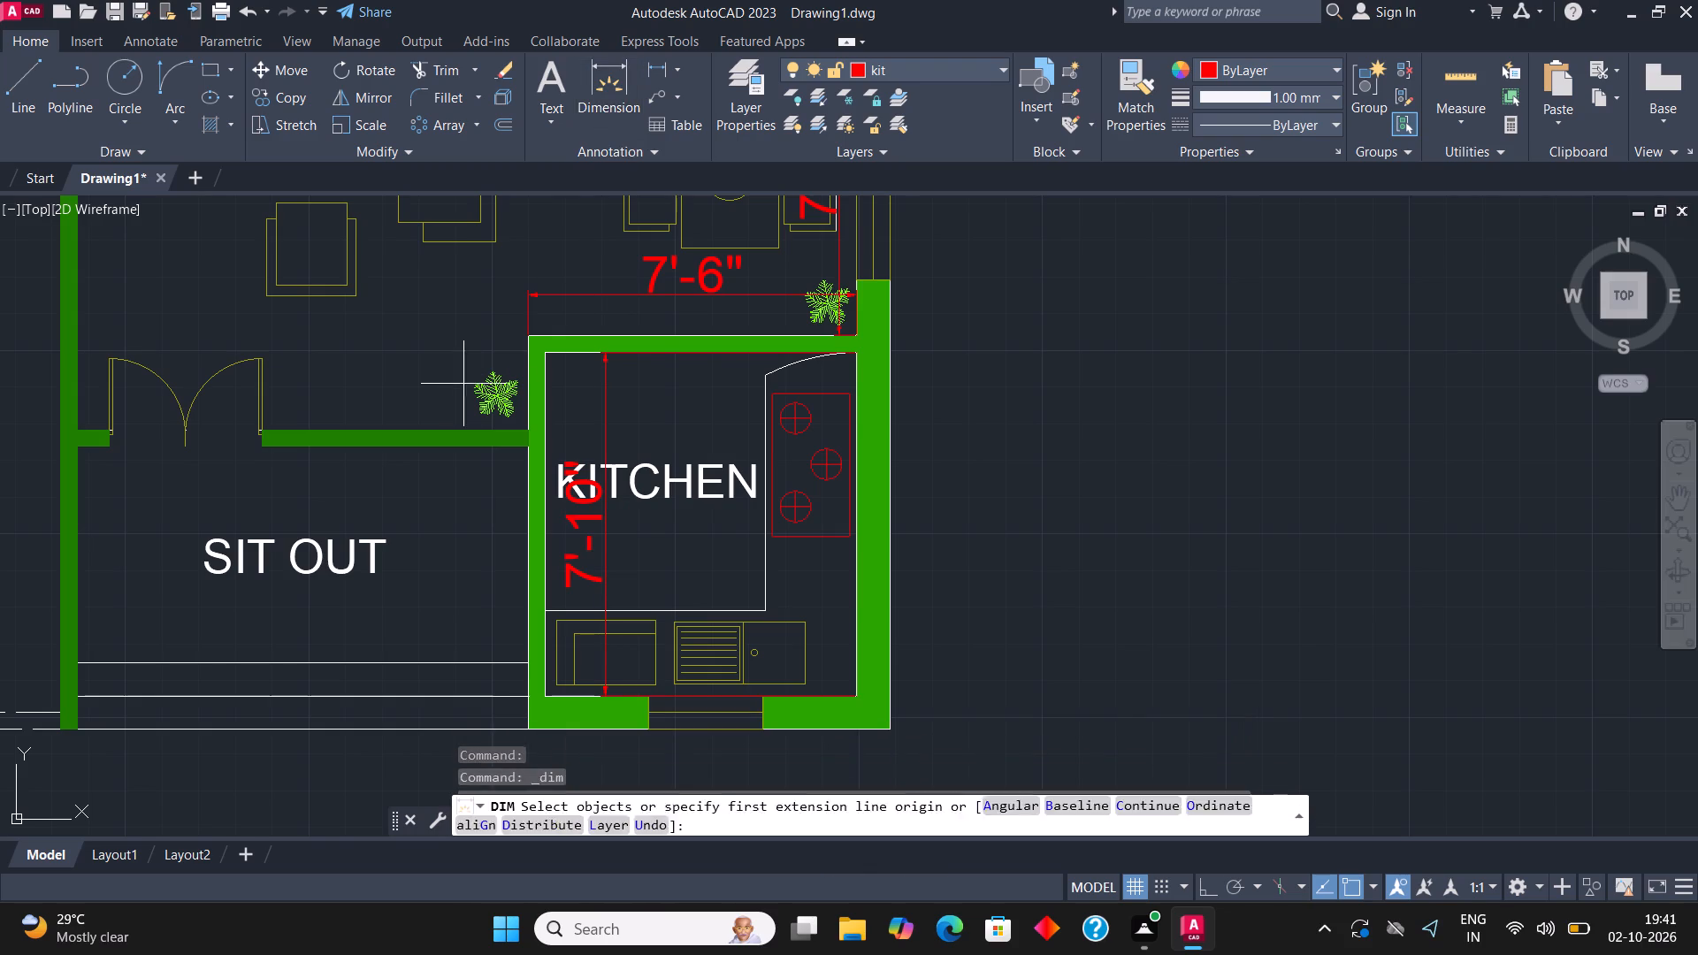
{"action": "left_click", "coordinate": [543, 354]}
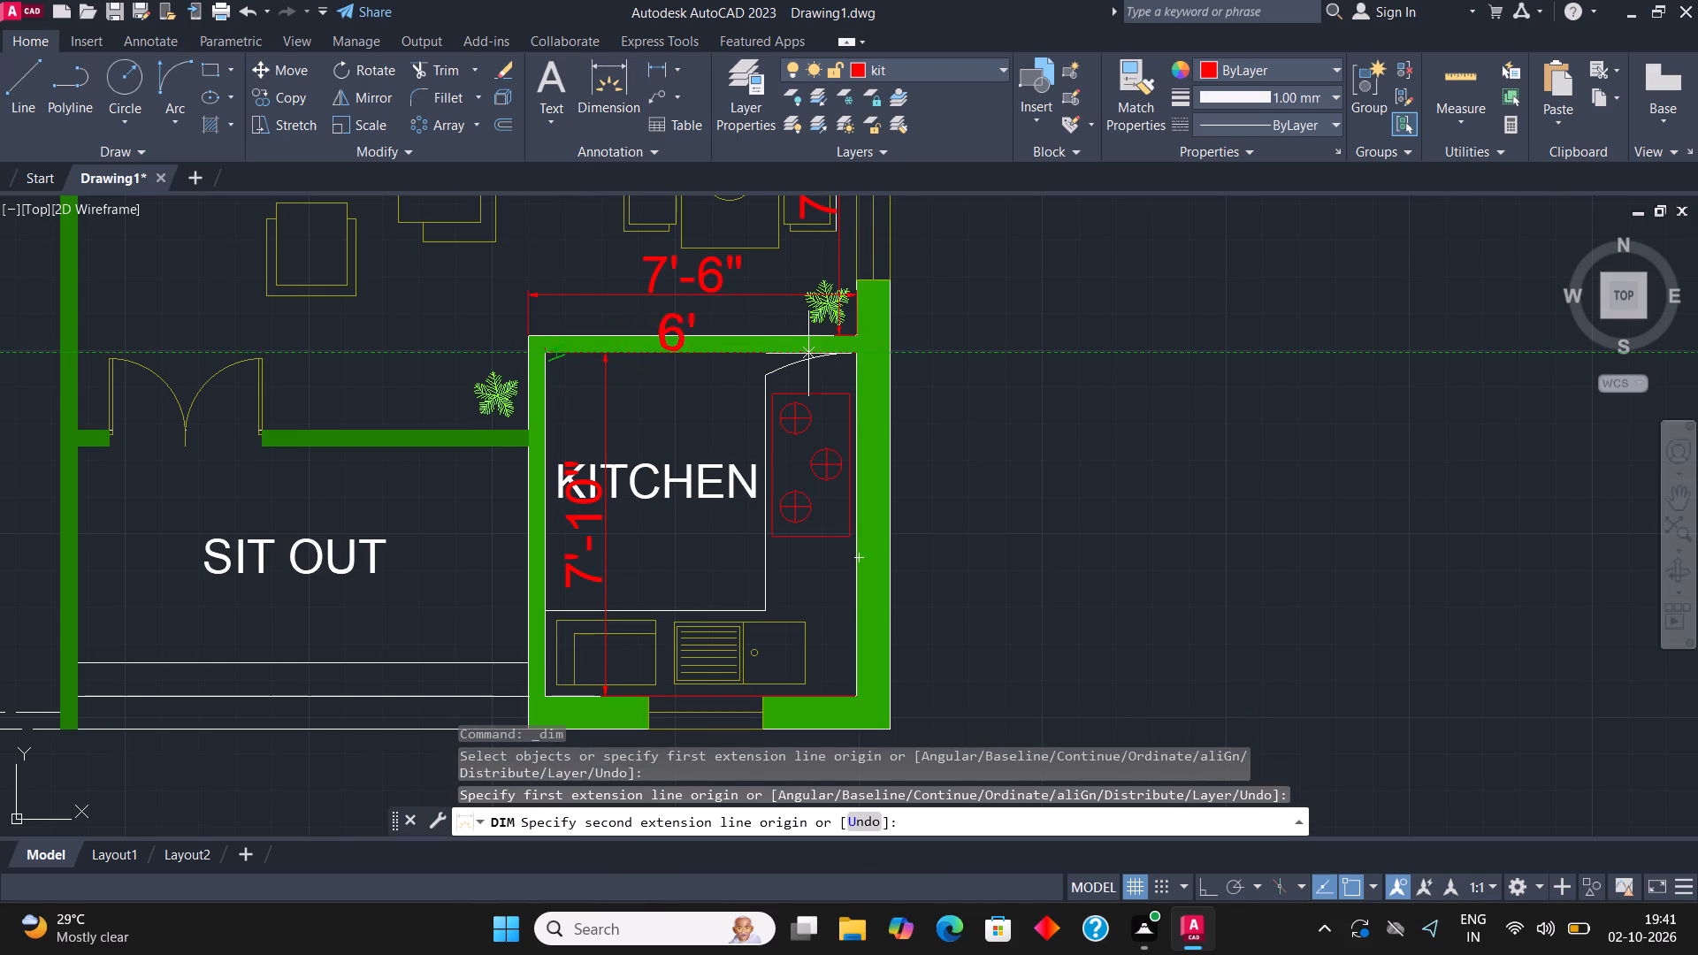
{"action": "left_click", "coordinate": [858, 355]}
{"action": "left_click", "coordinate": [855, 400]}
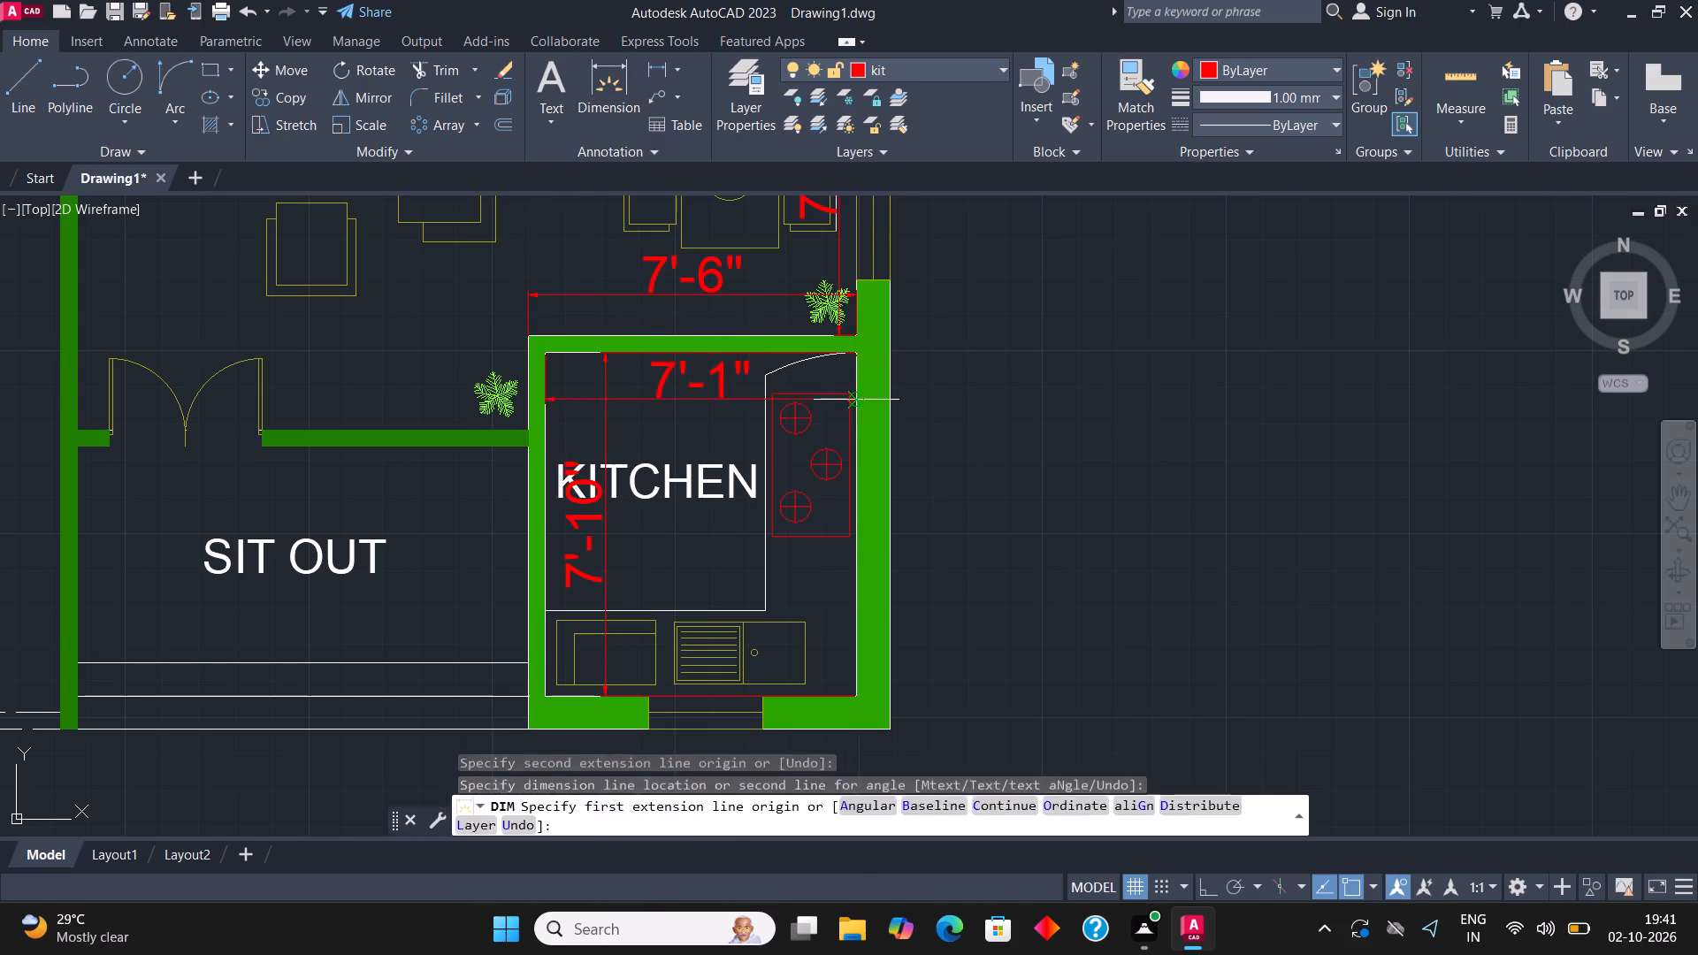
Dimension the right unit's sit out width between the garage wall and the kitchen wall, placing the dimension line above the SIT OUT label.
{"action": "scroll", "coordinate": [864, 405], "scroll_direction": "down", "scroll_amount": 3}
{"action": "middle_click_drag", "start_coordinate": [508, 499], "coordinate": [592, 574]}
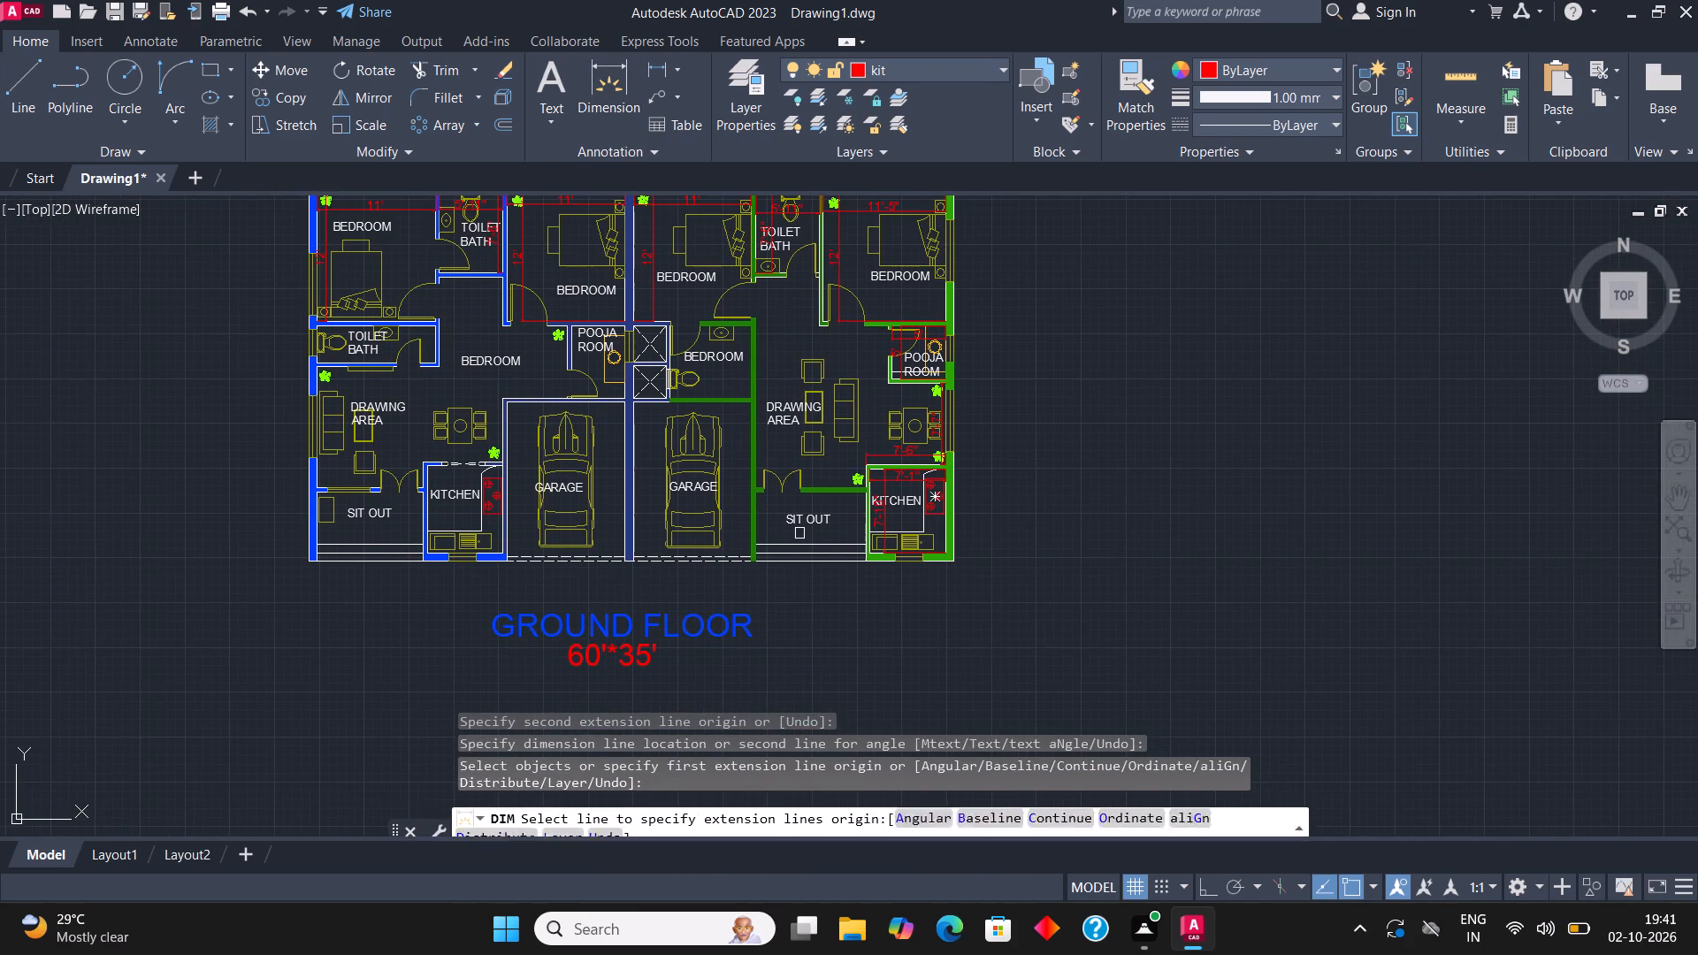
{"action": "scroll", "coordinate": [794, 516], "scroll_direction": "up", "scroll_amount": 4}
{"action": "left_click", "coordinate": [610, 92]}
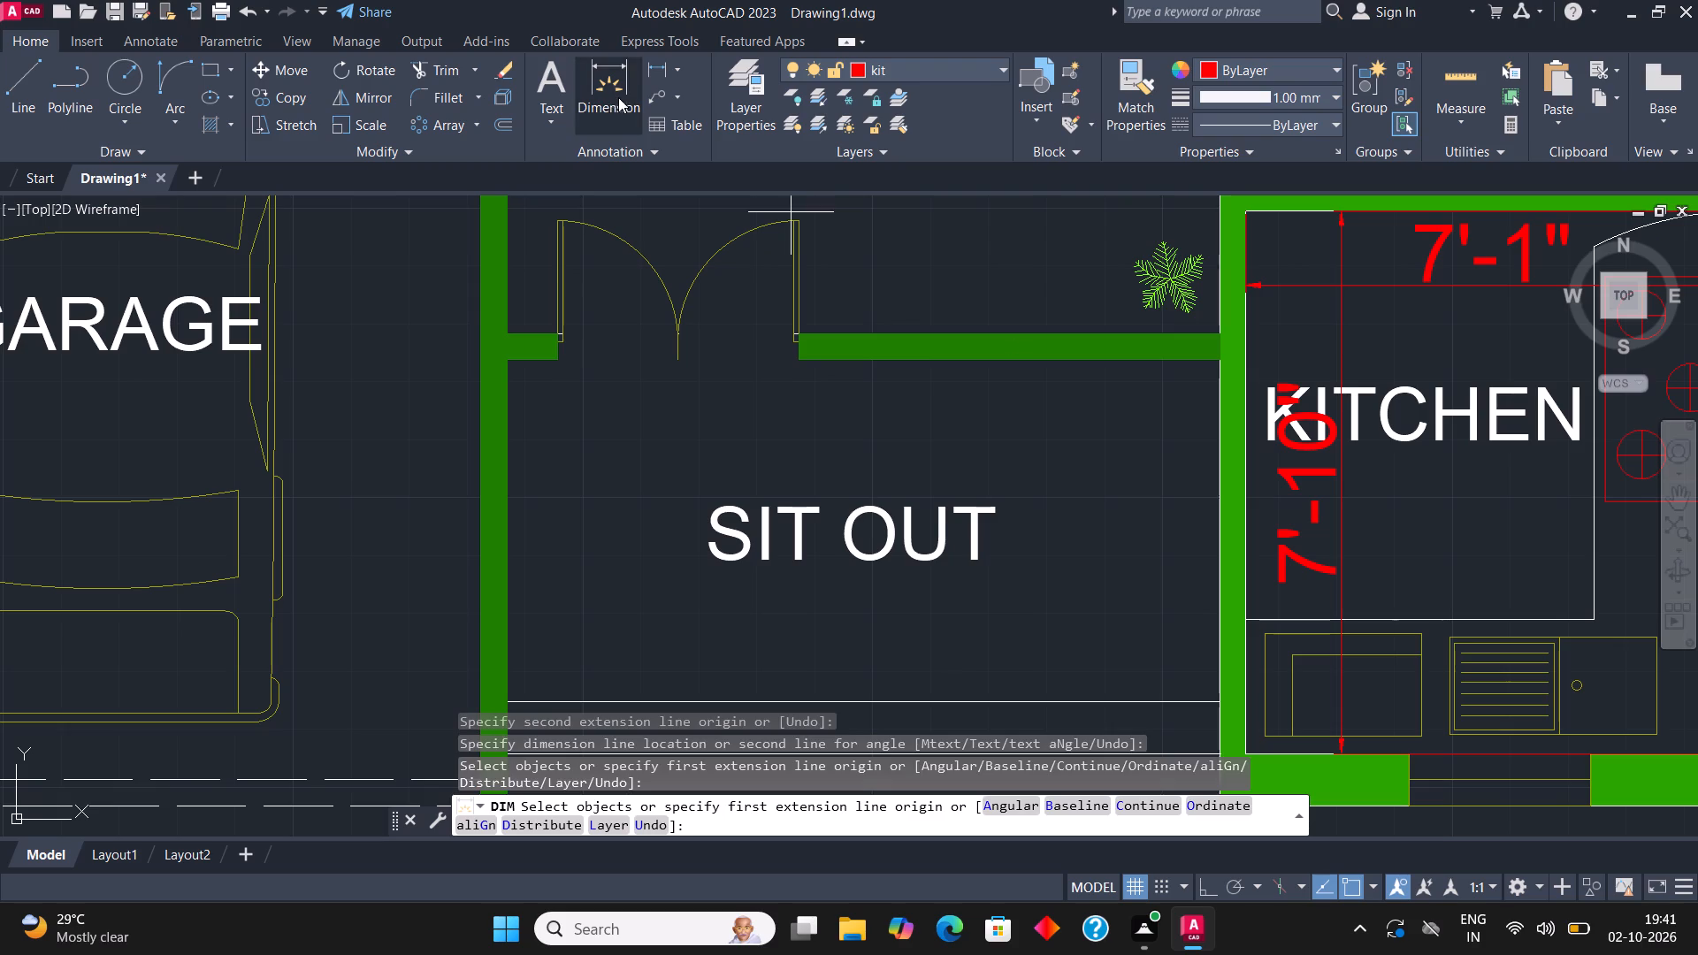
{"action": "left_click", "coordinate": [509, 357]}
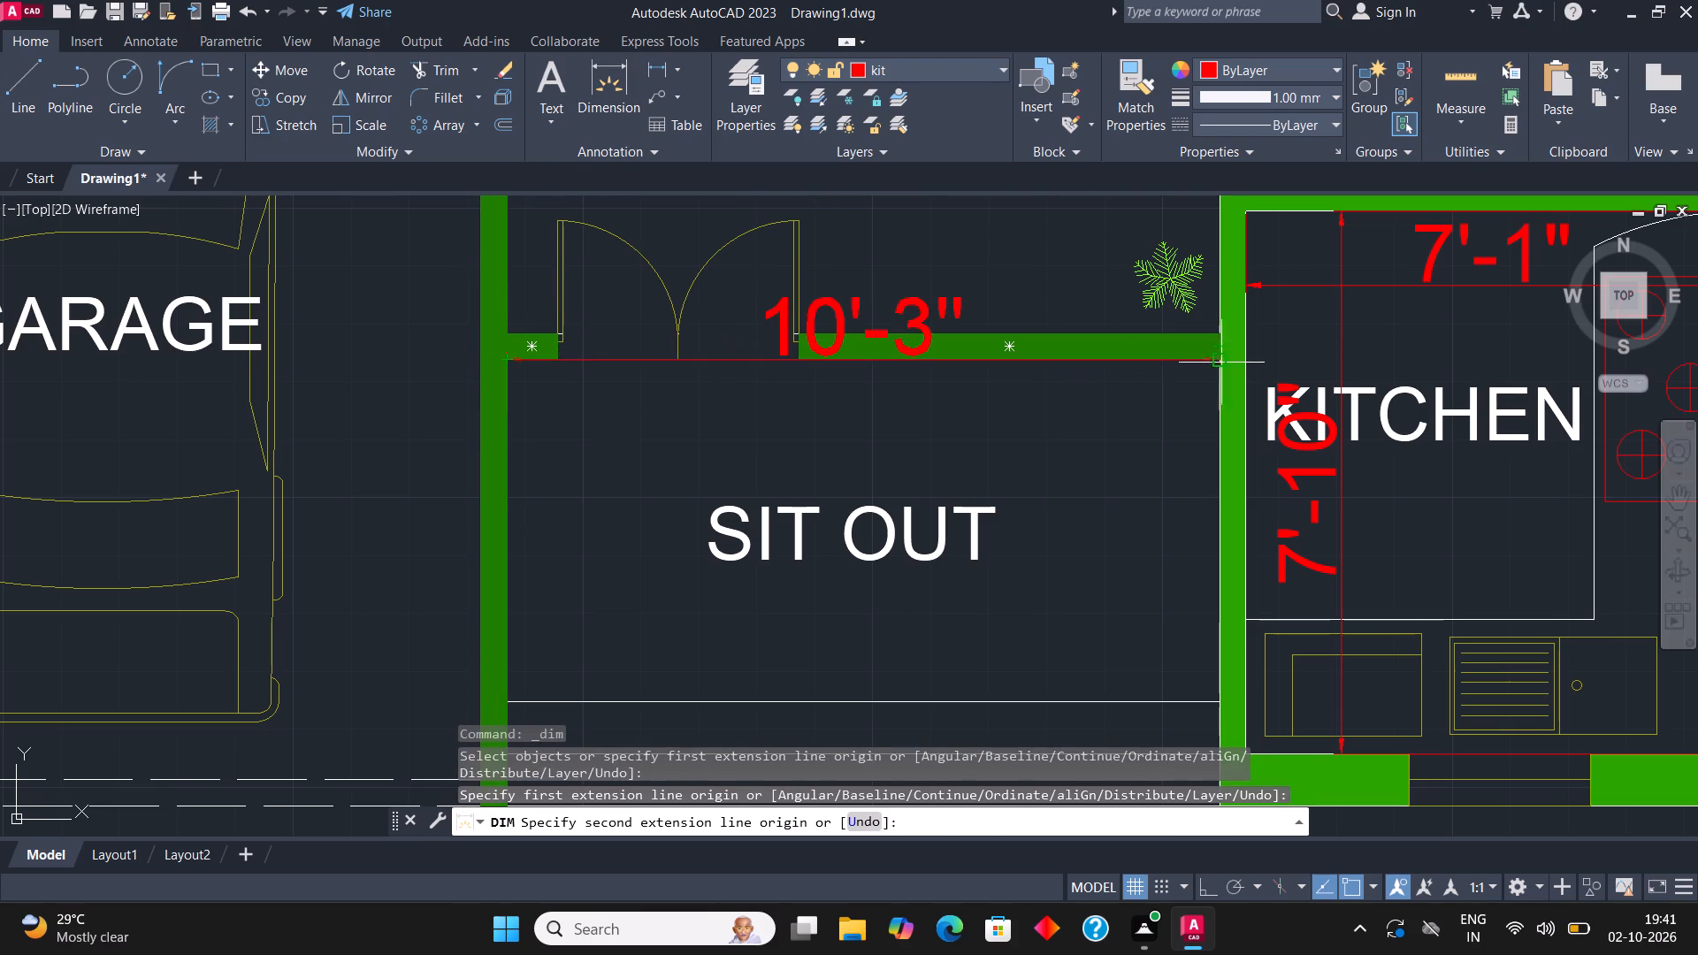
{"action": "left_click", "coordinate": [1221, 363]}
{"action": "left_click", "coordinate": [1191, 455]}
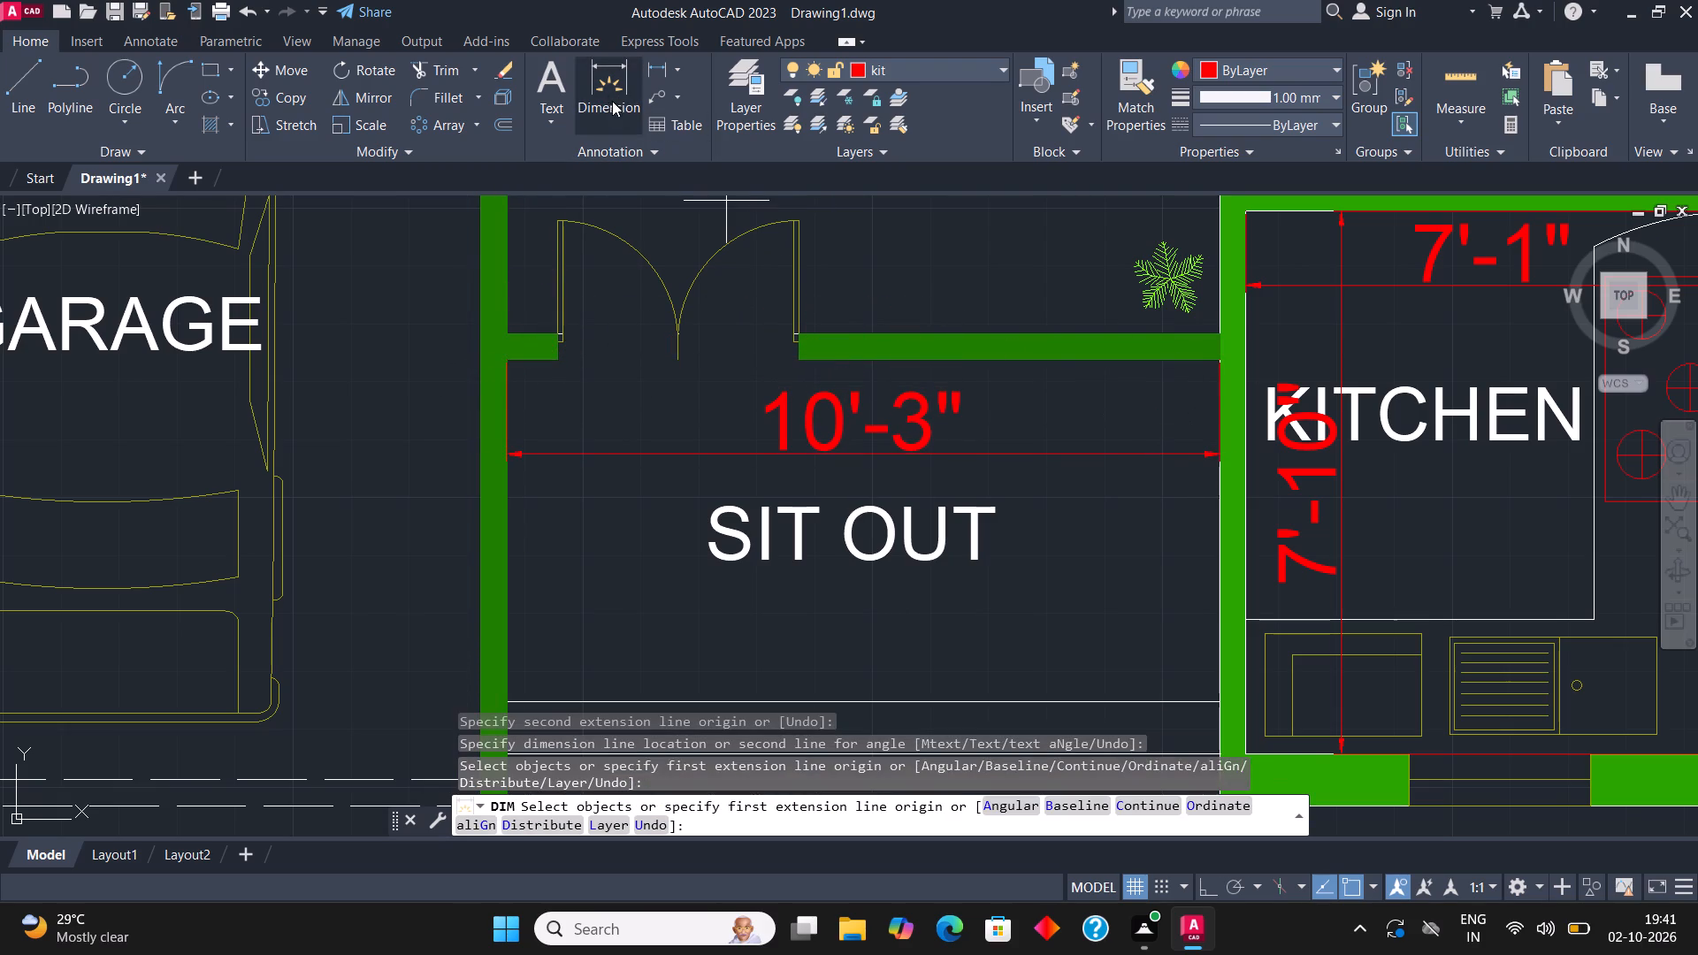
Dimension the right unit's sit out depth along the garage wall, from its upper wall to the first step line, placing the dimension line just inside.
{"action": "left_click", "coordinate": [608, 95]}
{"action": "left_click", "coordinate": [511, 356]}
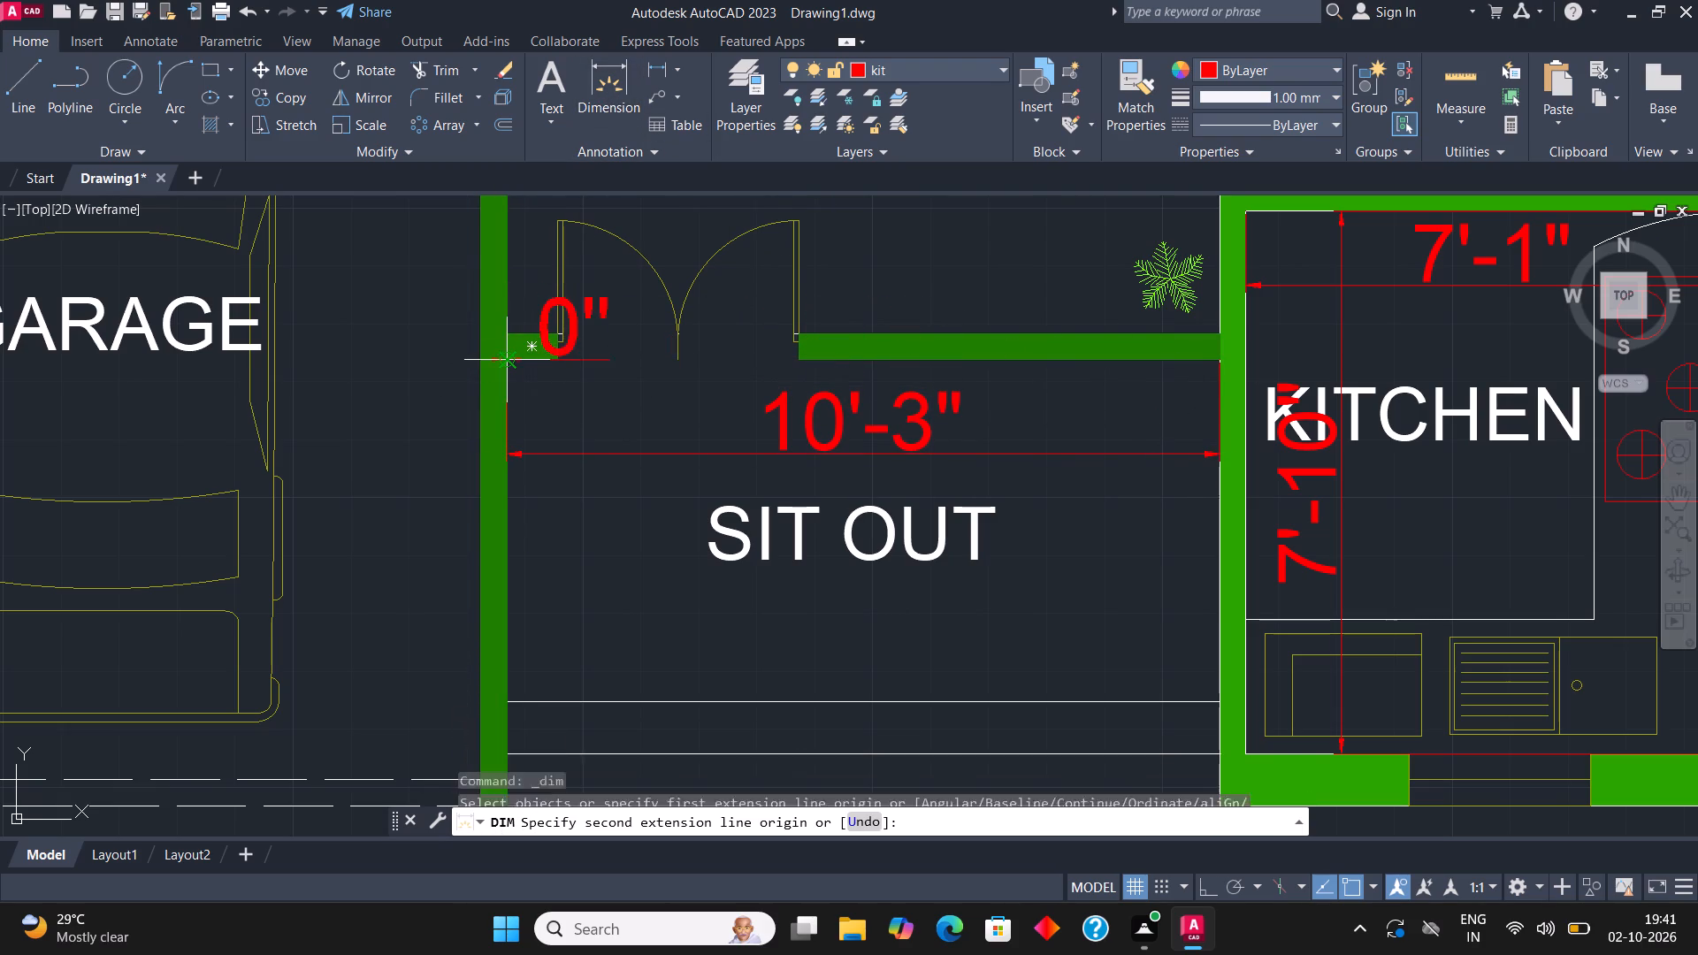
{"action": "scroll", "coordinate": [512, 506], "scroll_direction": "down", "scroll_amount": 1}
{"action": "scroll", "coordinate": [509, 618], "scroll_direction": "up", "scroll_amount": 2}
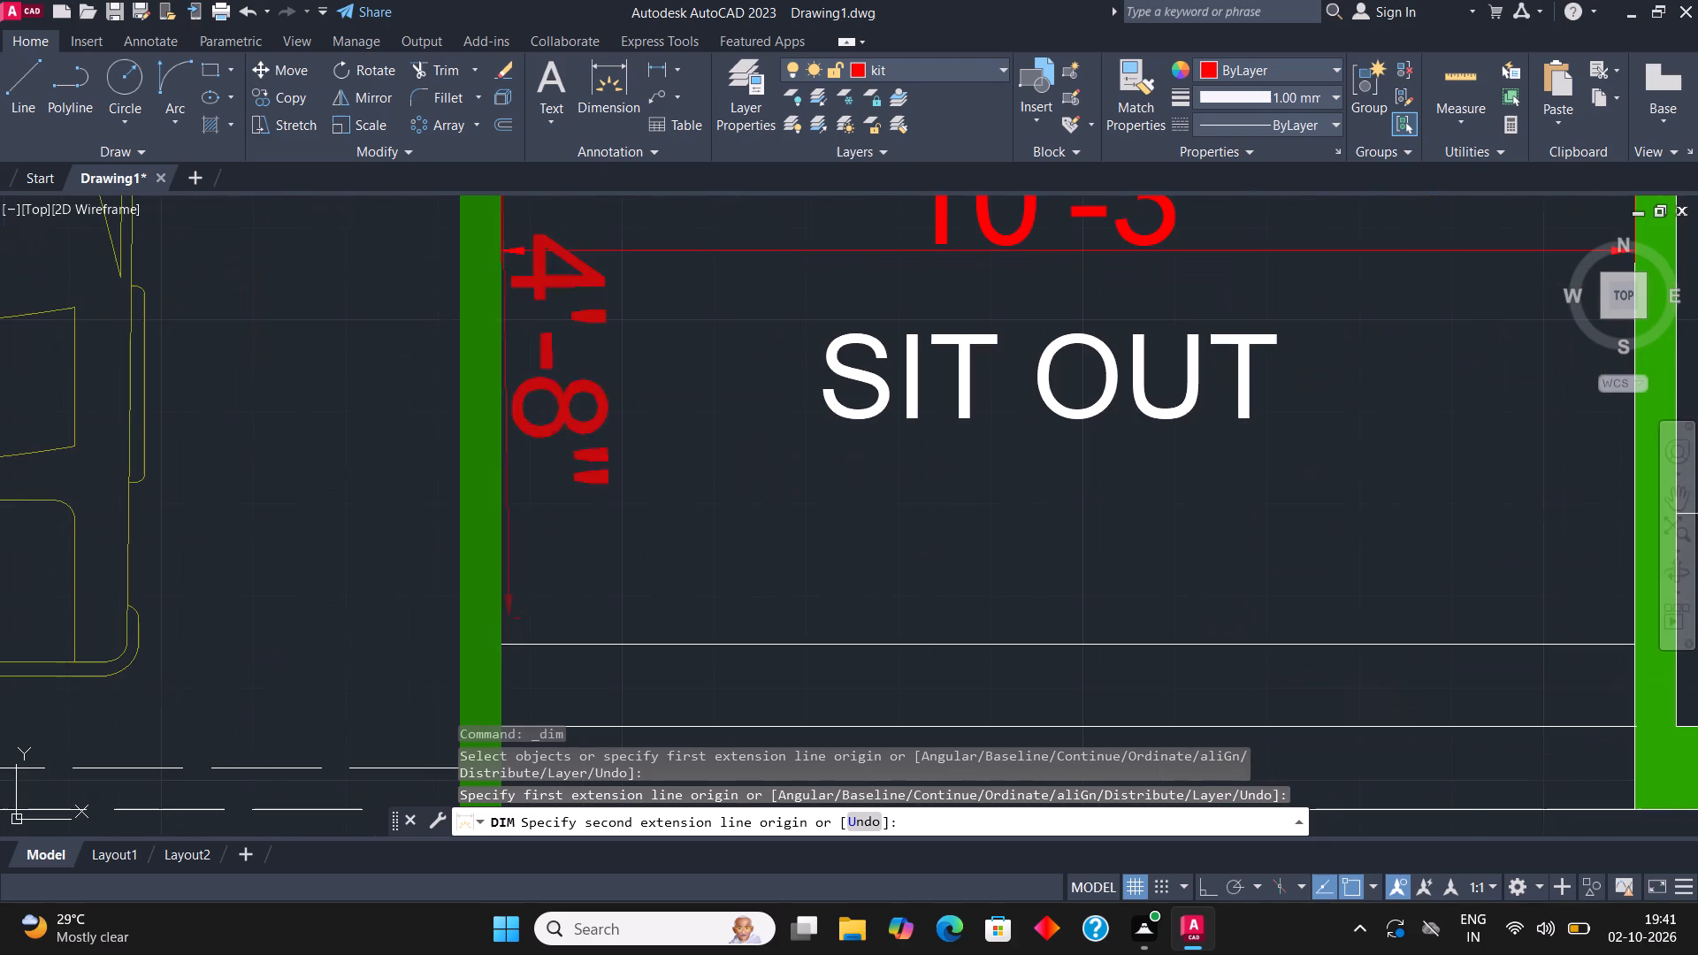
{"action": "left_click", "coordinate": [500, 646]}
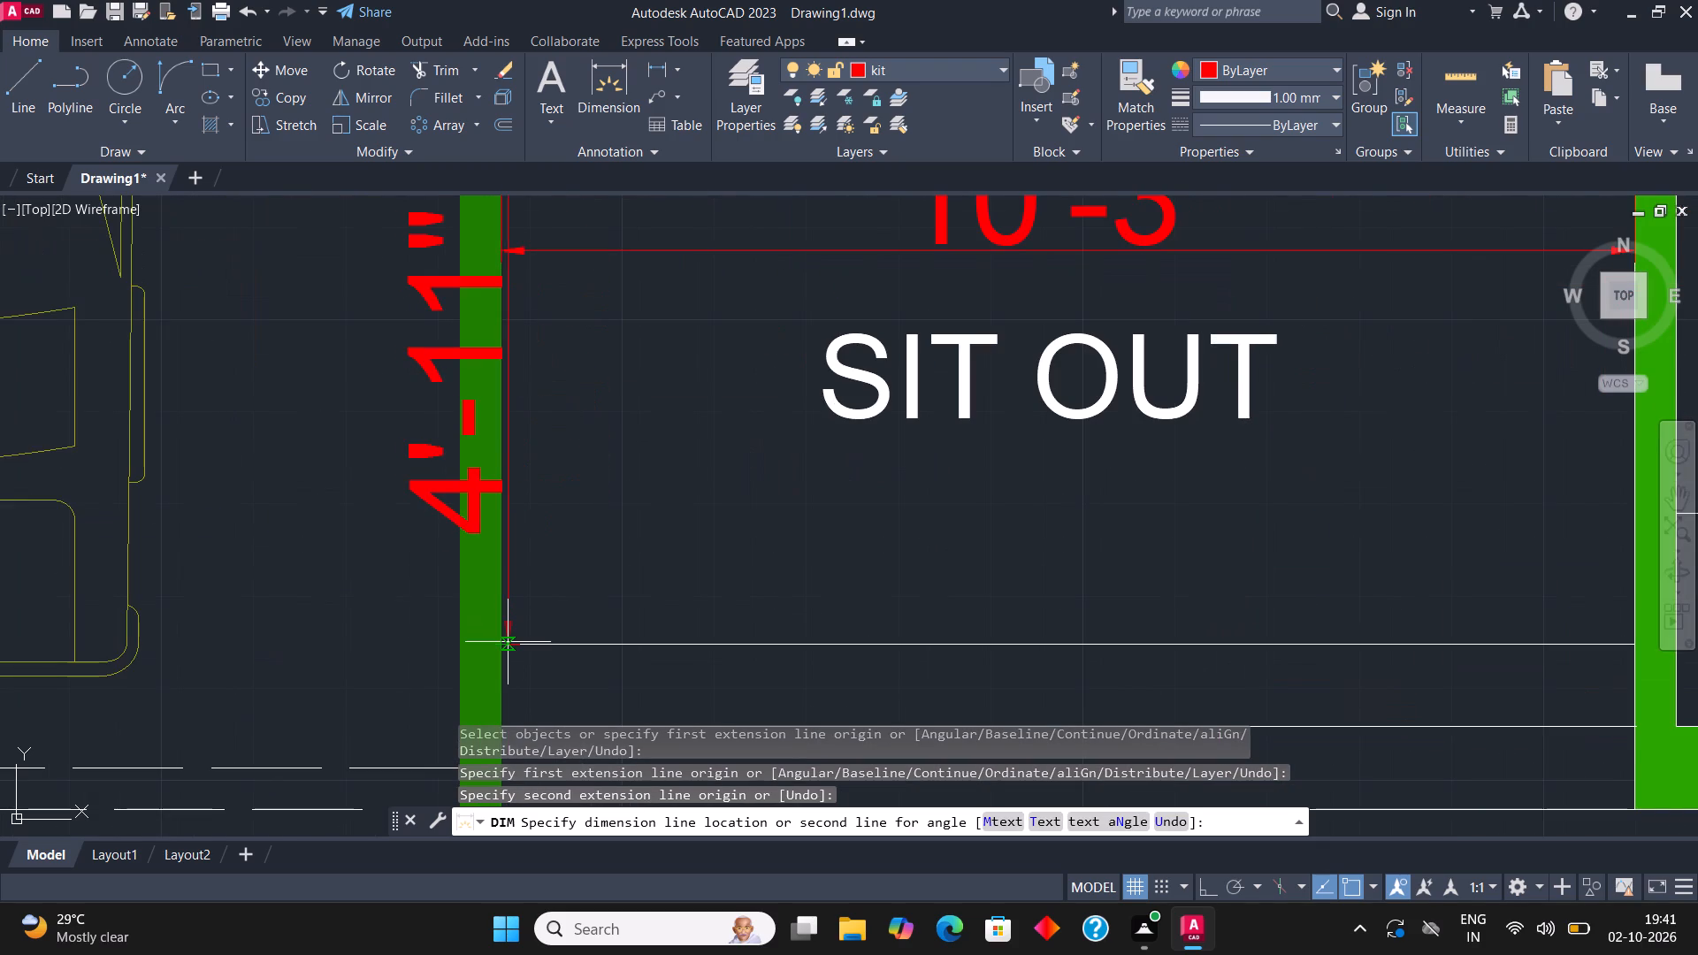
{"action": "scroll", "coordinate": [508, 642], "scroll_direction": "down", "scroll_amount": 1}
{"action": "left_click", "coordinate": [592, 619]}
Dimension the right garage's inside width along its top wall, placing the dimension line just below that wall.
{"action": "scroll", "coordinate": [957, 573], "scroll_direction": "down", "scroll_amount": 3}
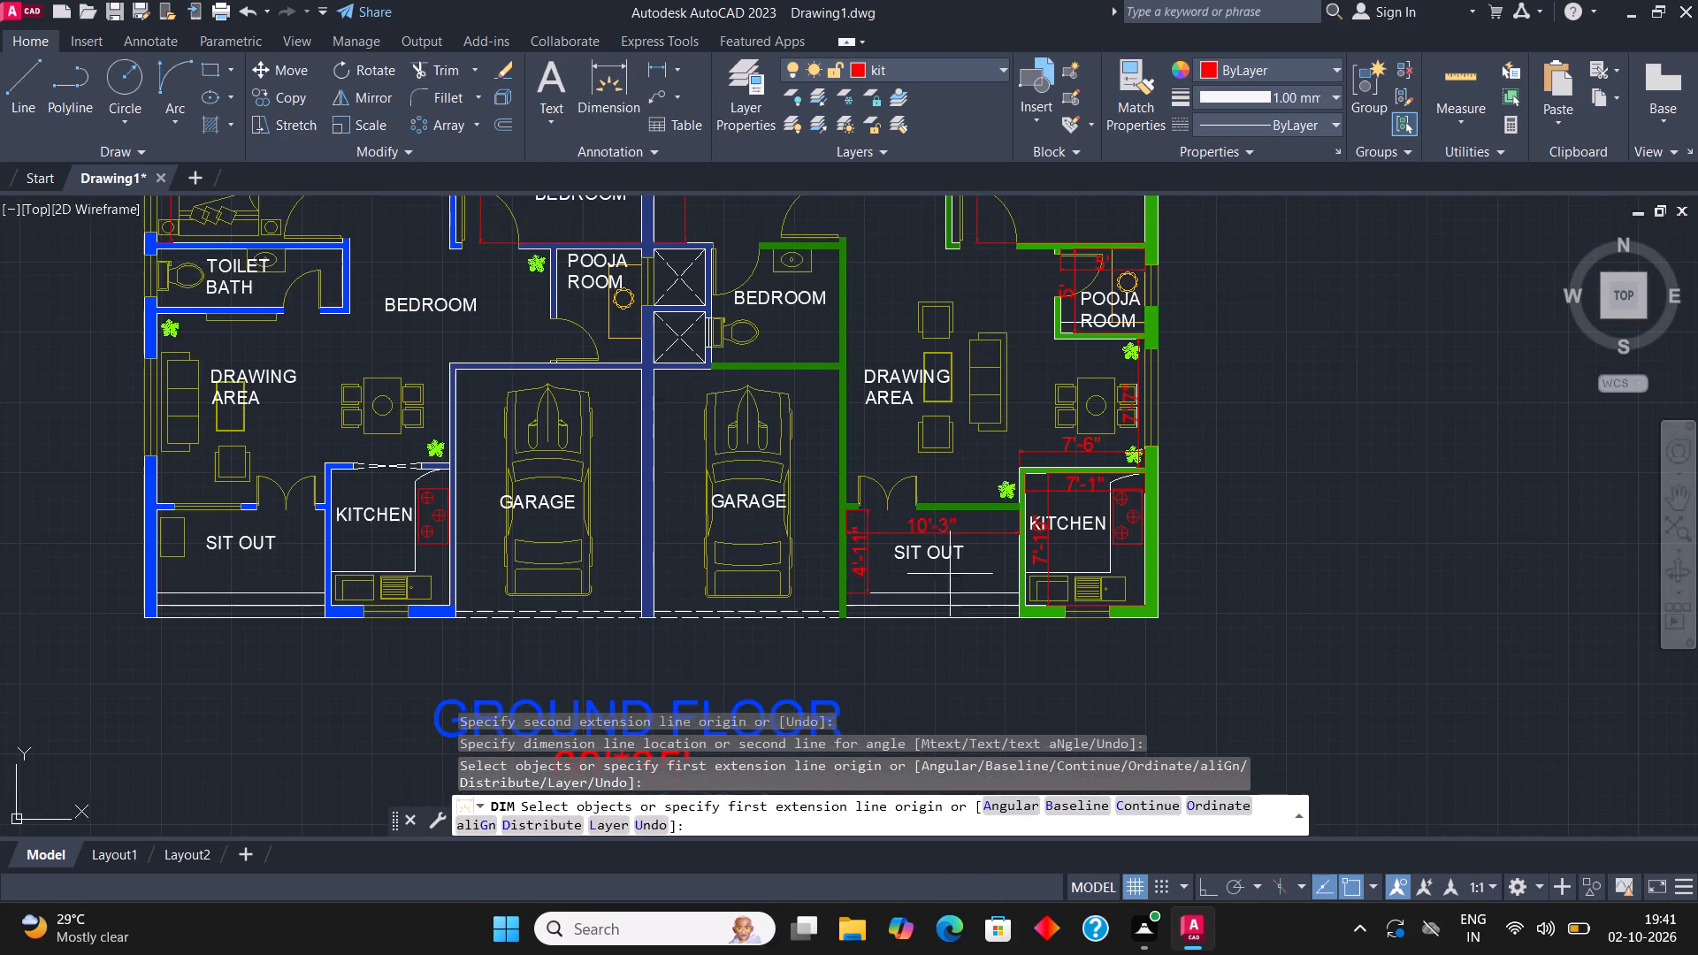
{"action": "middle_click_drag", "start_coordinate": [755, 537], "coordinate": [819, 529]}
{"action": "scroll", "coordinate": [836, 532], "scroll_direction": "up", "scroll_amount": 1}
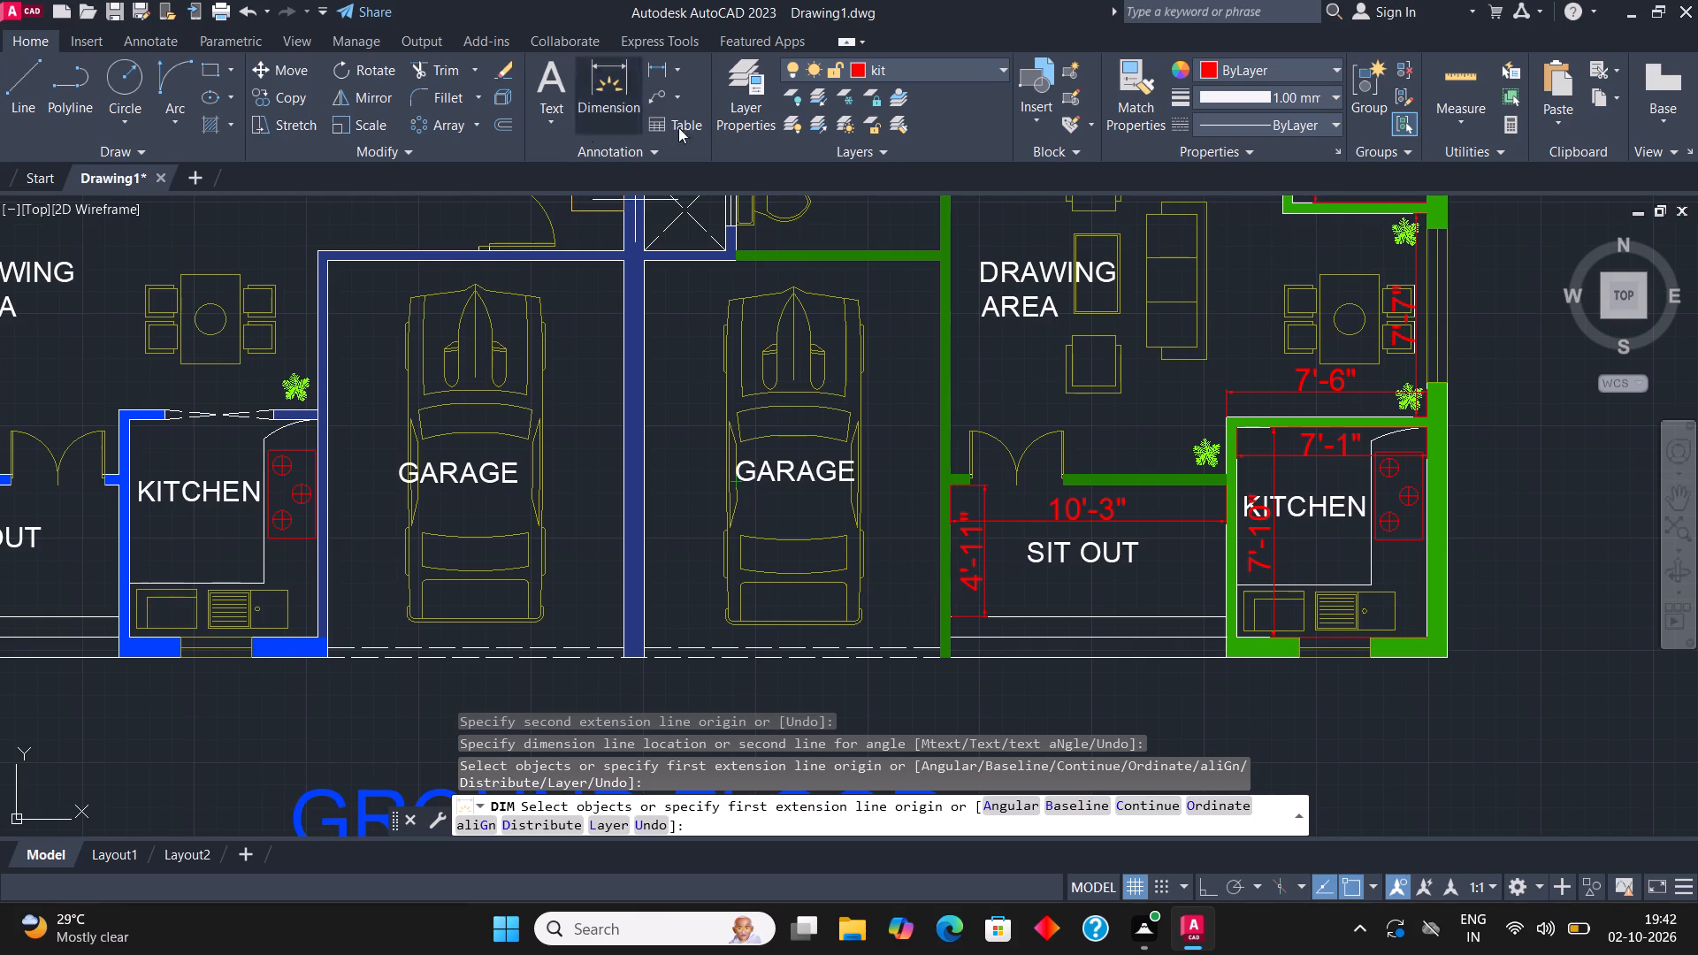
{"action": "left_click", "coordinate": [614, 79]}
{"action": "scroll", "coordinate": [646, 243], "scroll_direction": "up", "scroll_amount": 2}
{"action": "left_click", "coordinate": [662, 286]}
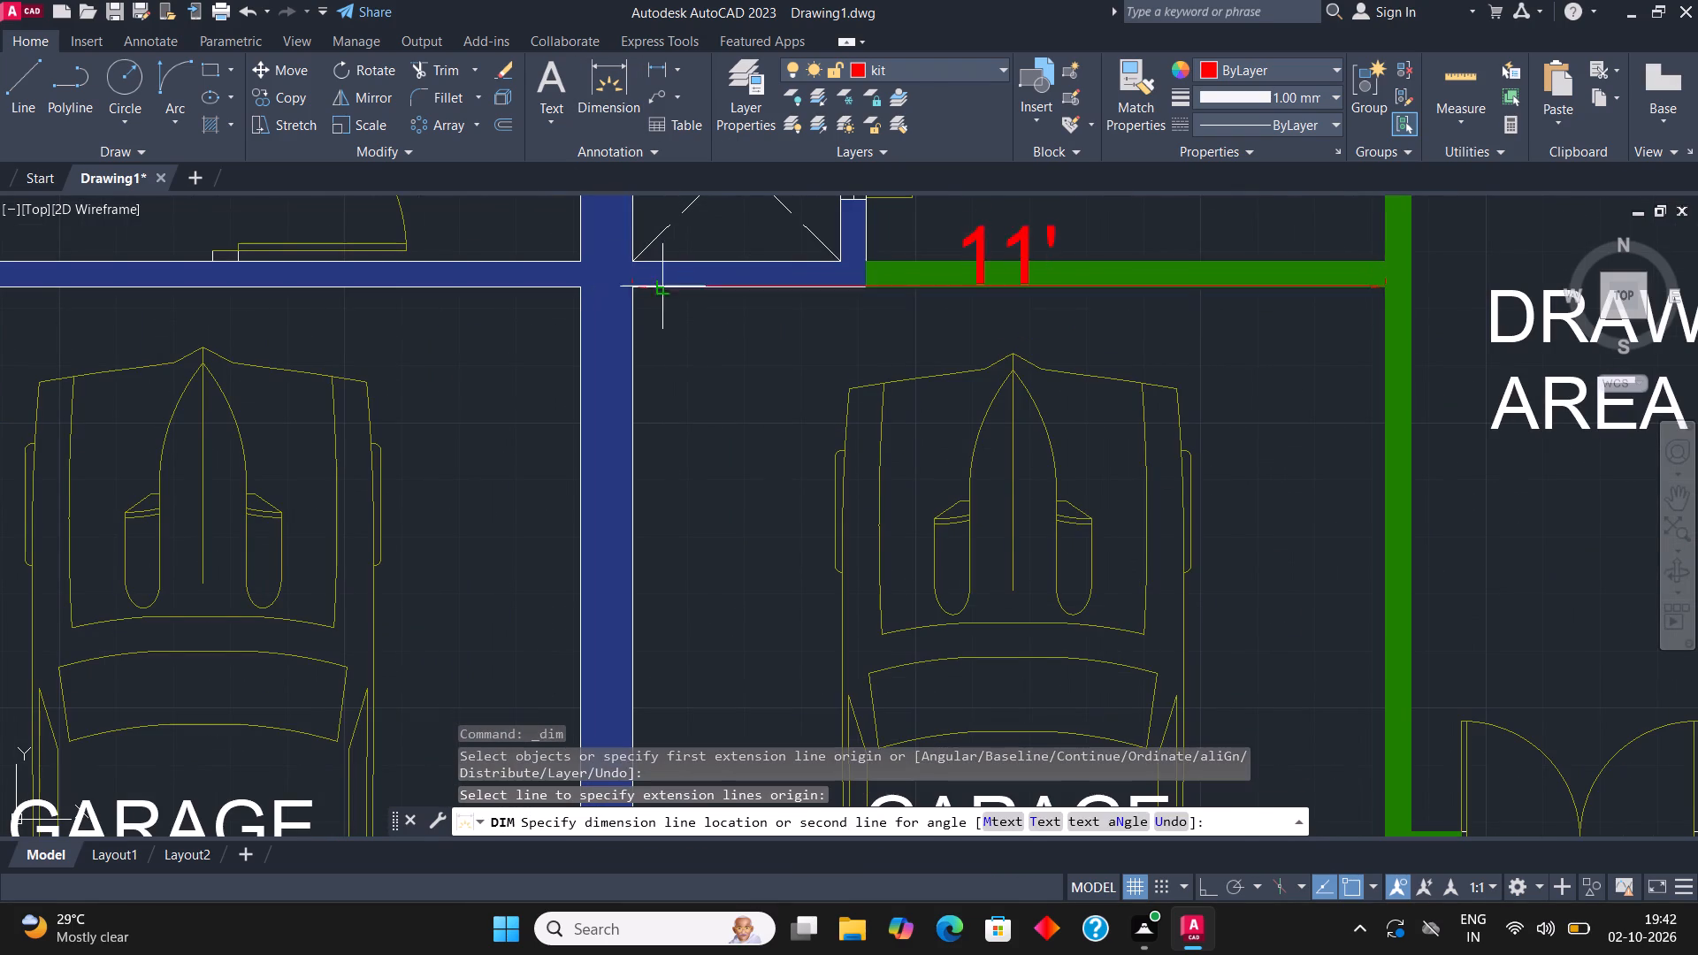
{"action": "left_click", "coordinate": [669, 355]}
Dimension the right garage's inside length along the central shared wall, placing the dimension line between that wall and the car.
{"action": "left_click", "coordinate": [601, 98]}
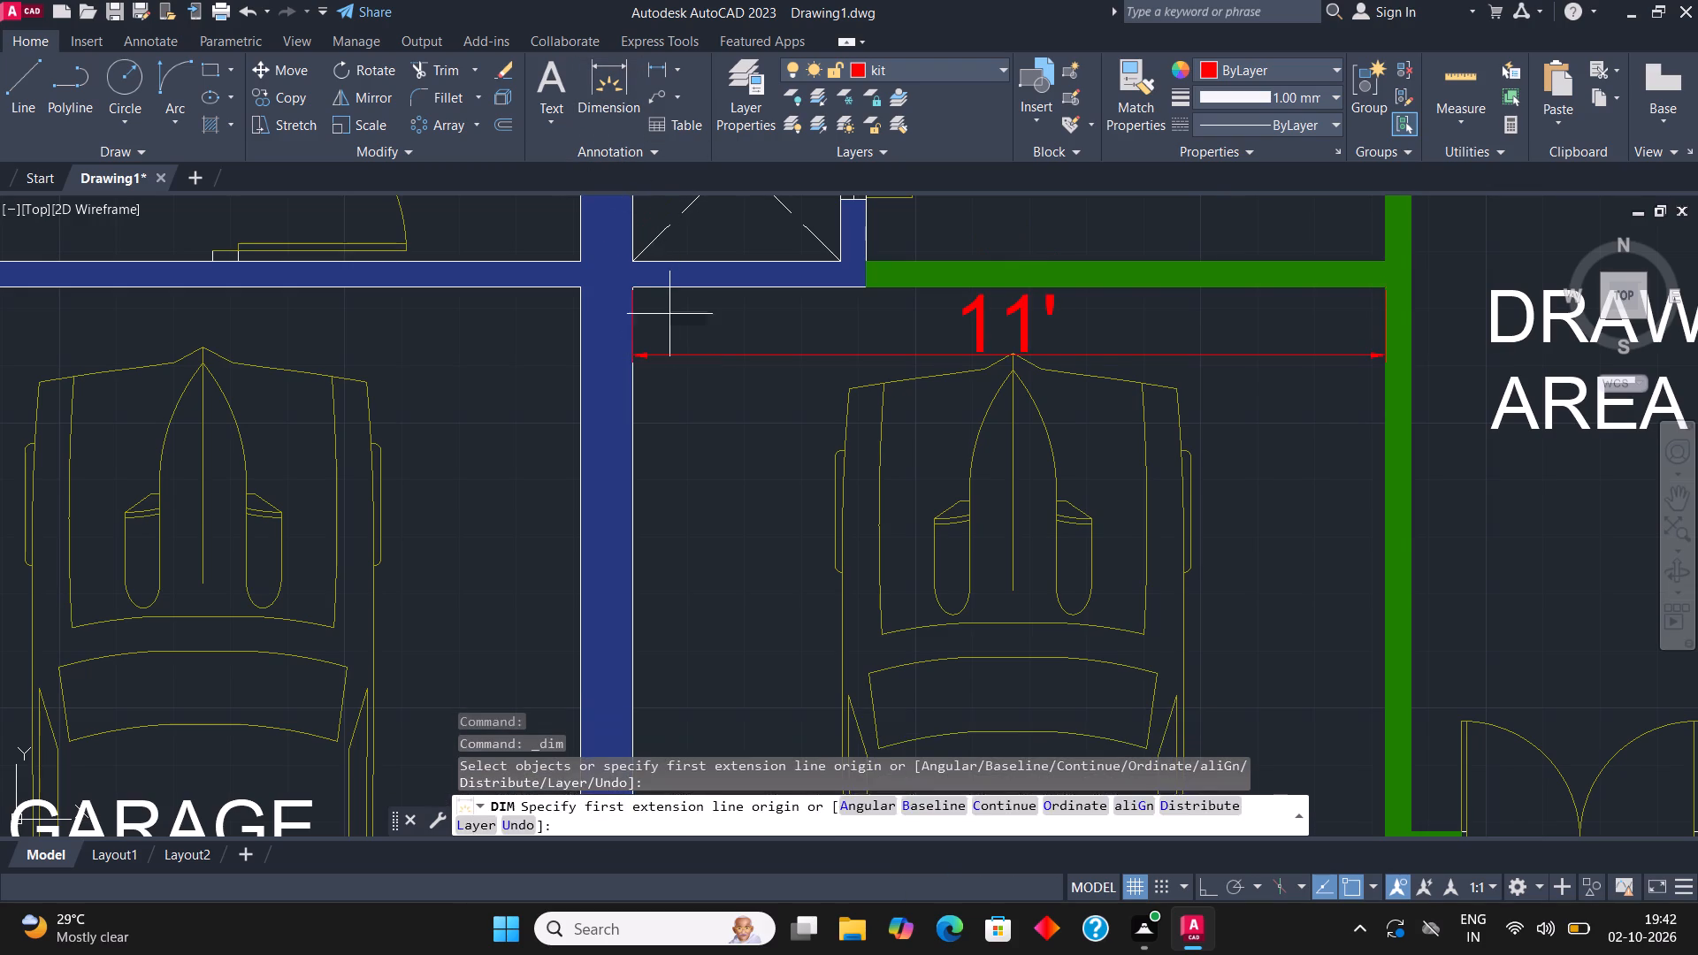
{"action": "scroll", "coordinate": [673, 330], "scroll_direction": "down", "scroll_amount": 3}
{"action": "scroll", "coordinate": [666, 395], "scroll_direction": "up", "scroll_amount": 1}
{"action": "left_click", "coordinate": [666, 402]}
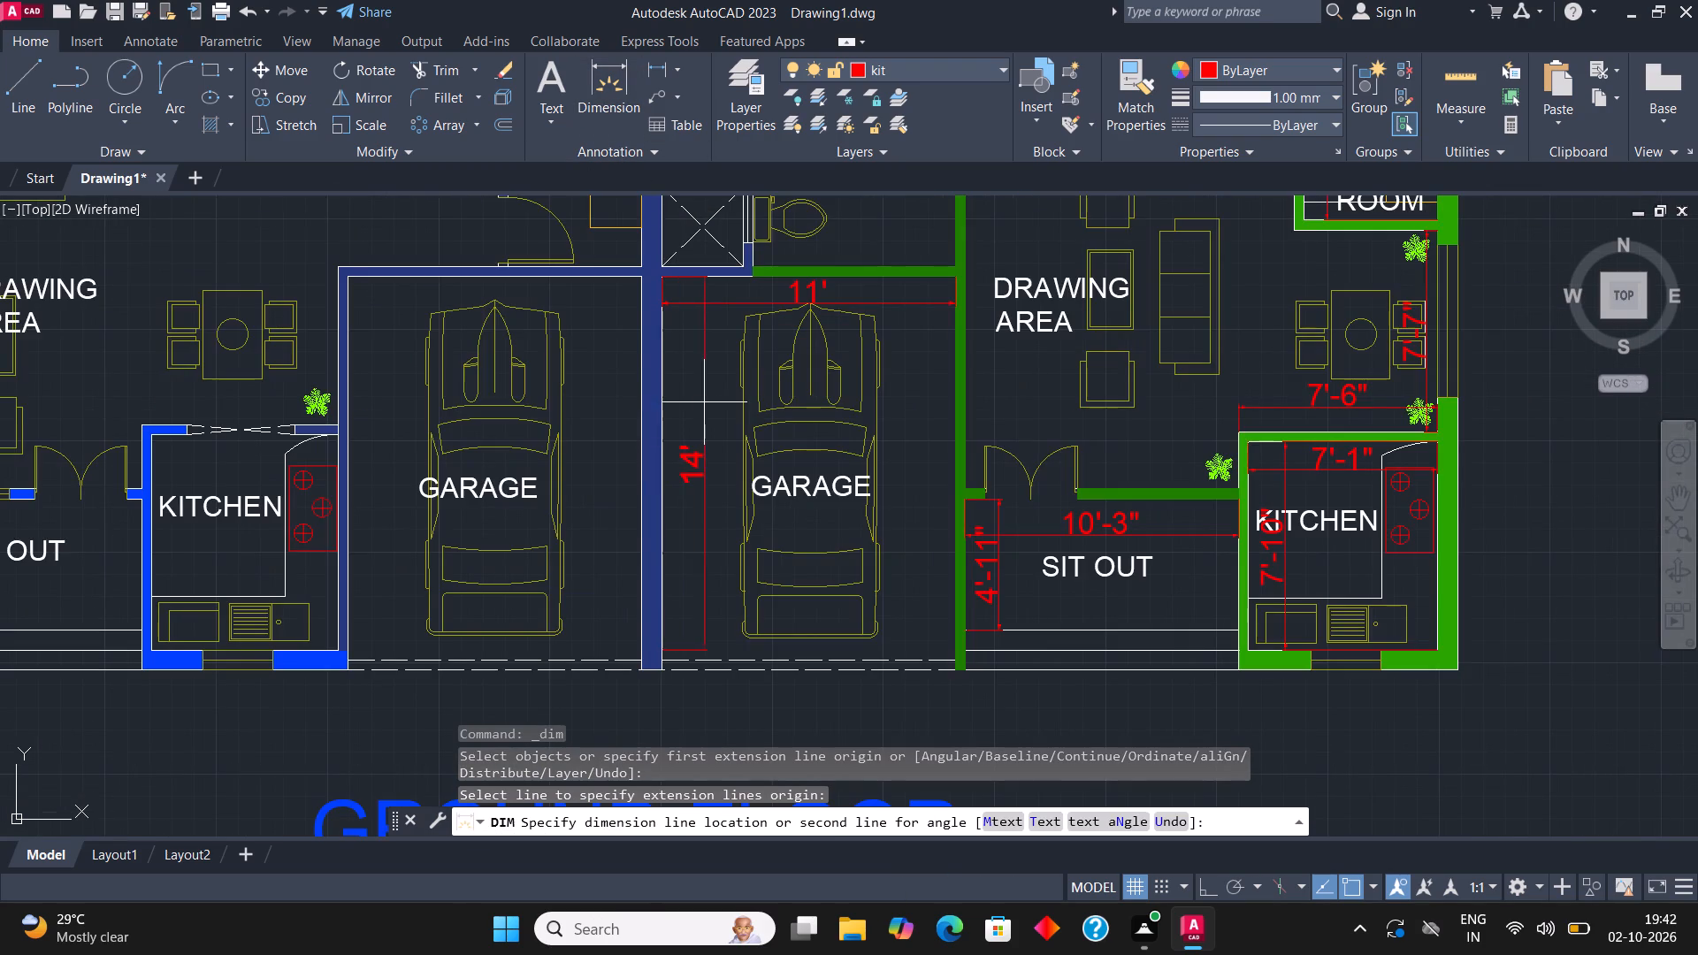
{"action": "left_click", "coordinate": [702, 402]}
Dimension the left garage's inside length along the wall on its kitchen side, placing the dimension line between that wall and the car.
{"action": "left_click", "coordinate": [616, 64]}
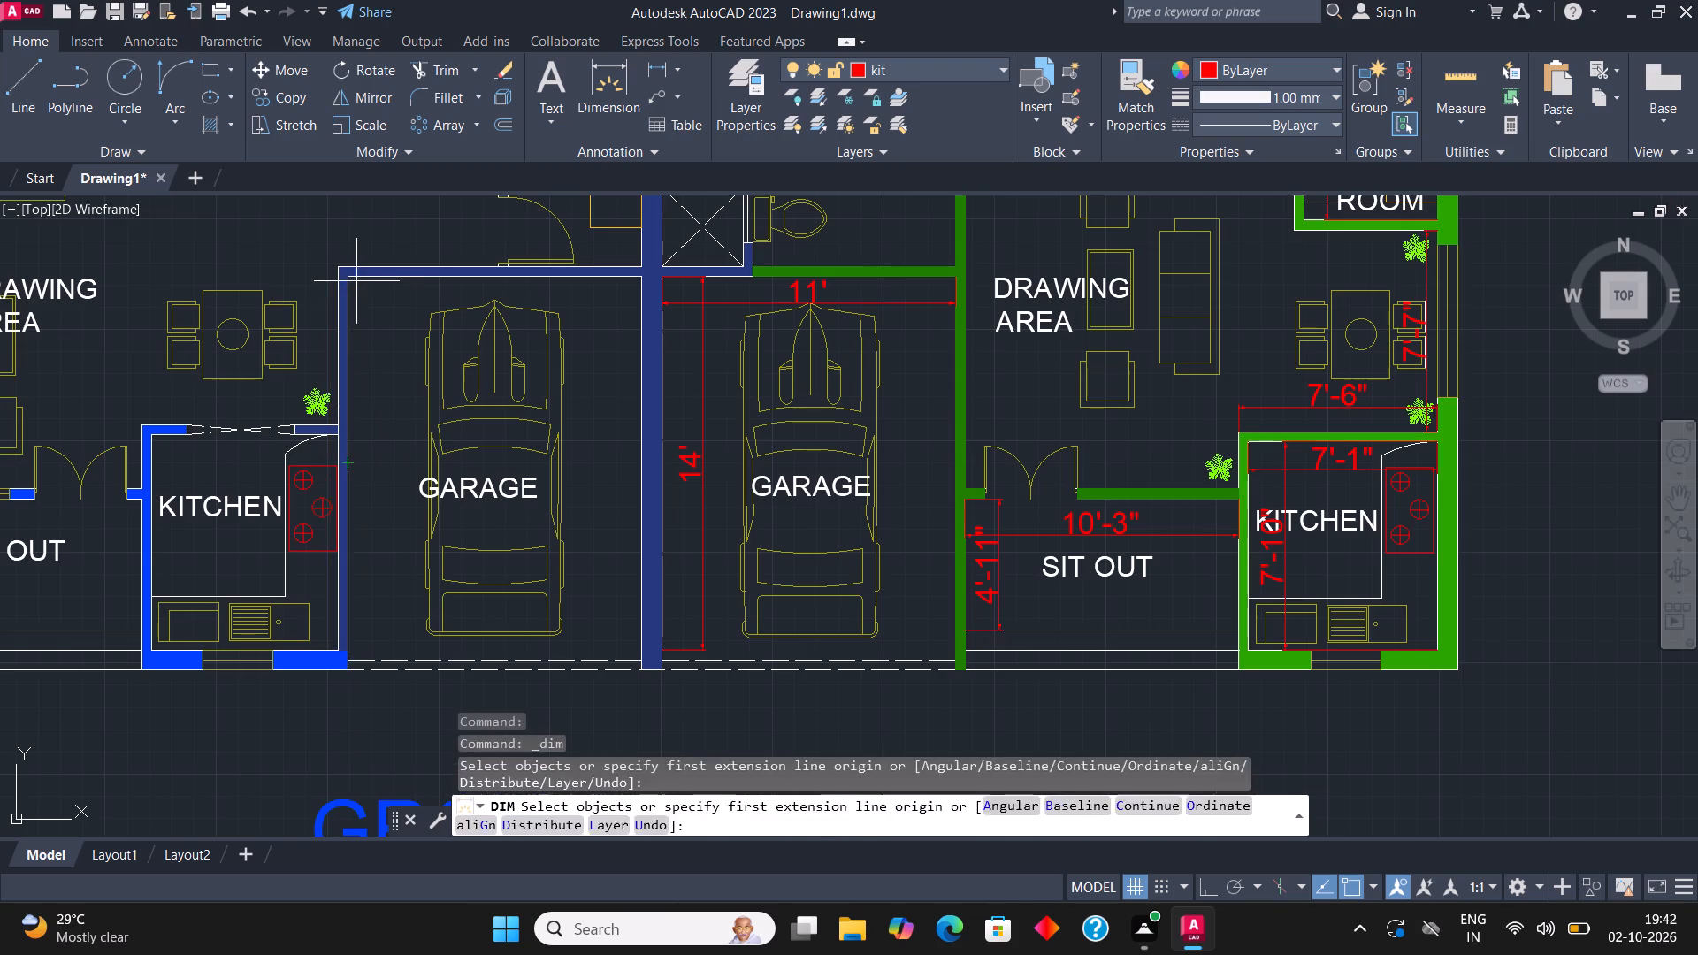
{"action": "left_click", "coordinate": [352, 367]}
{"action": "left_click", "coordinate": [386, 380]}
Dimension the left garage's inside width along its top wall, placing the dimension line just below that wall, and end the Dimension command.
{"action": "left_click", "coordinate": [596, 98]}
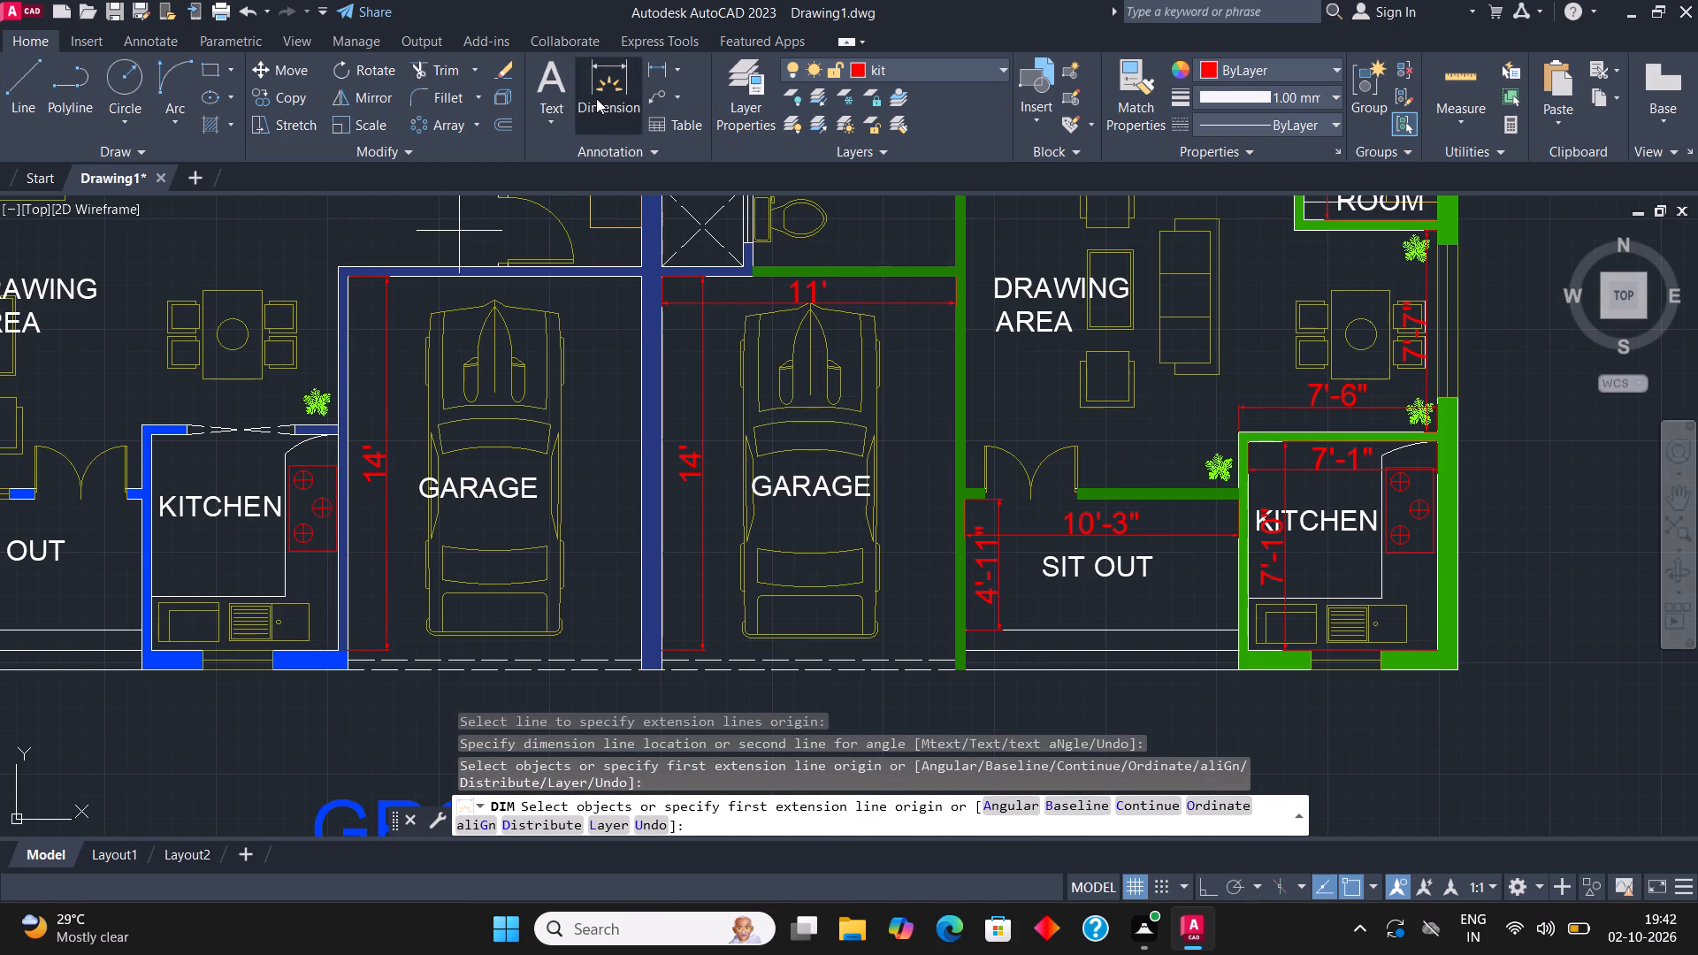
{"action": "left_click", "coordinate": [525, 279]}
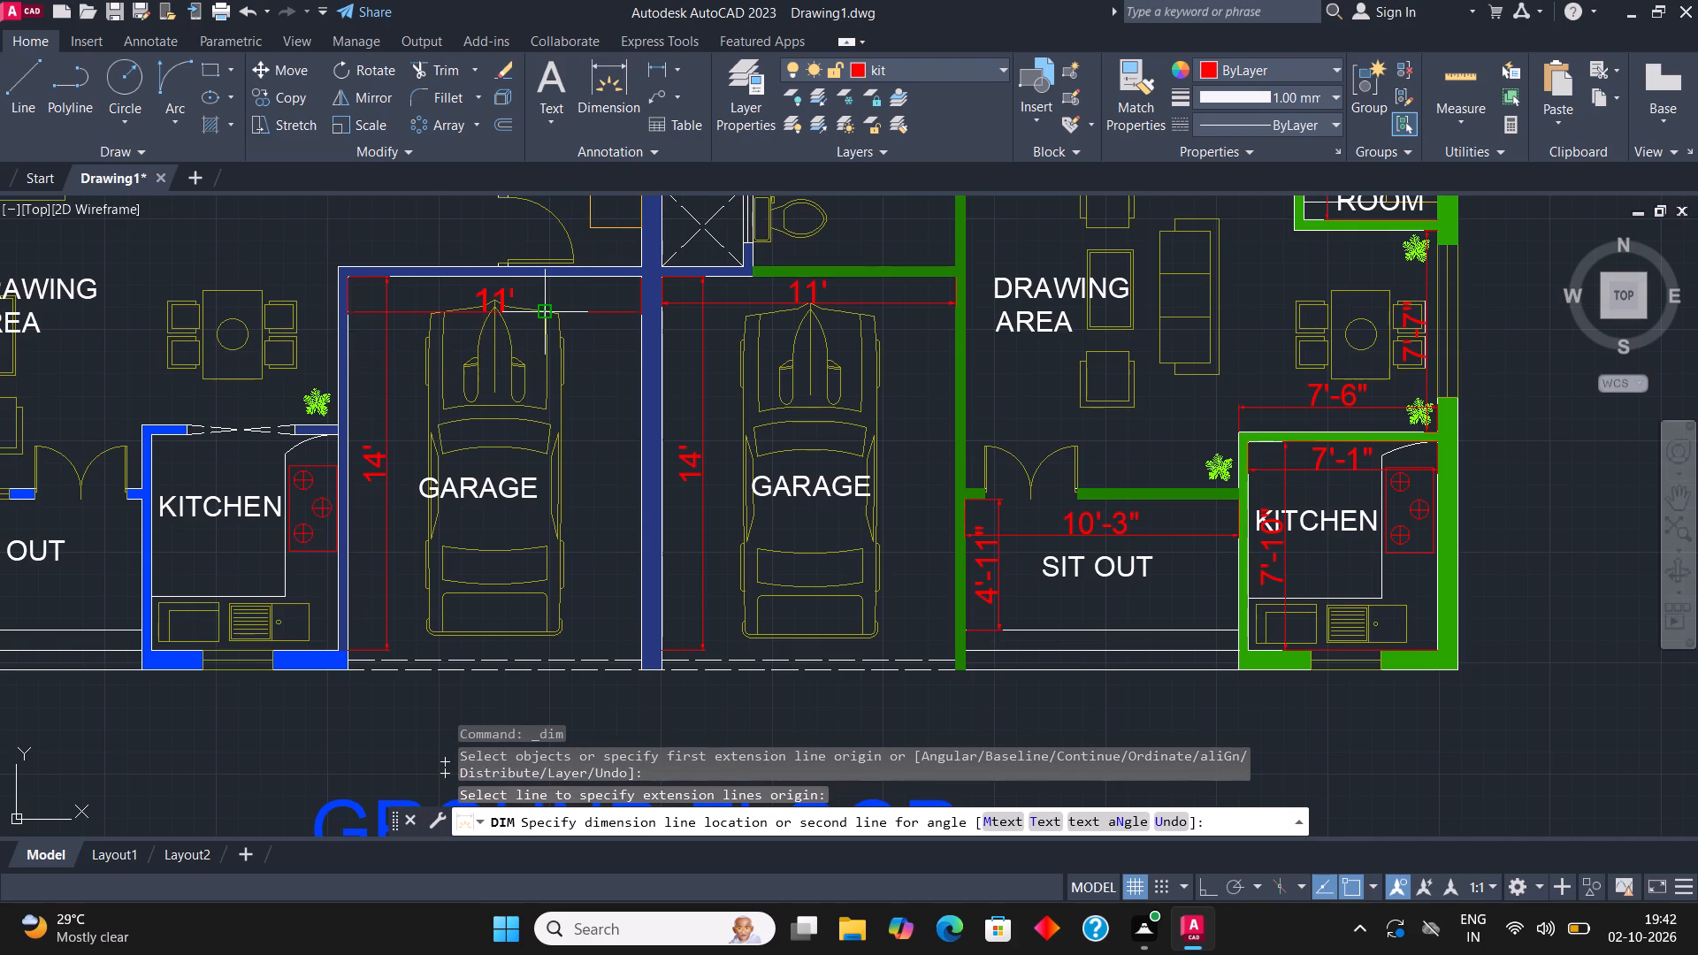
{"action": "left_click", "coordinate": [549, 312]}
{"action": "middle_click_drag", "start_coordinate": [523, 461], "coordinate": [659, 459]}
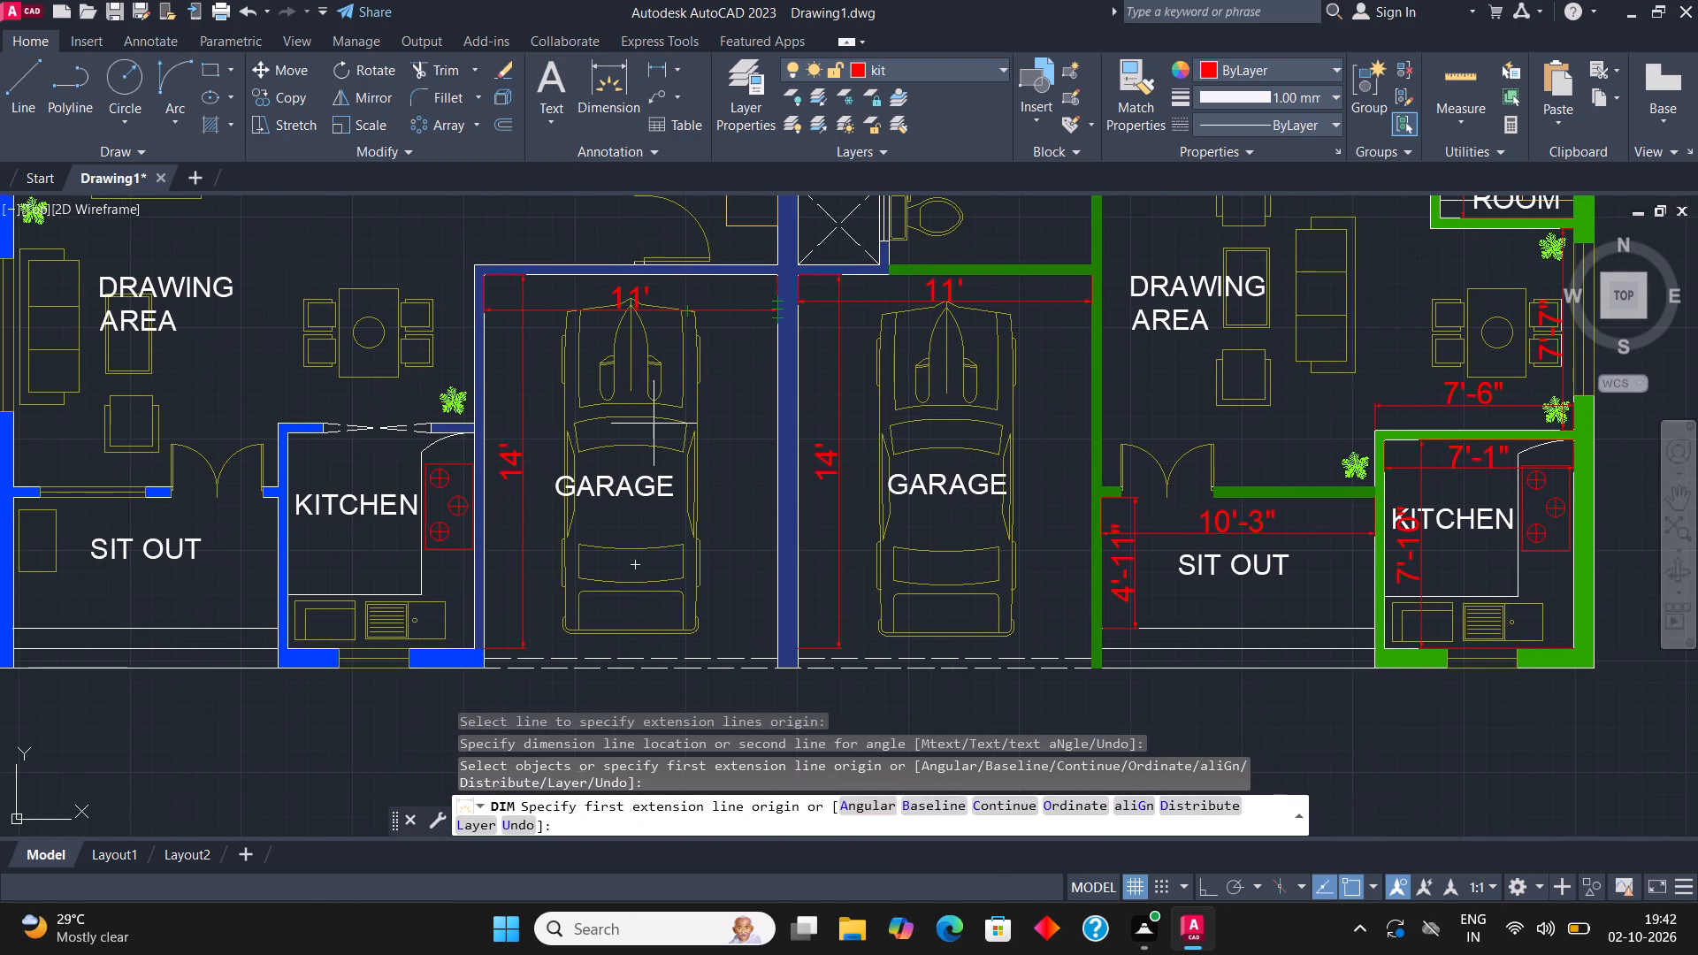
{"action": "key", "text": "Escape"}
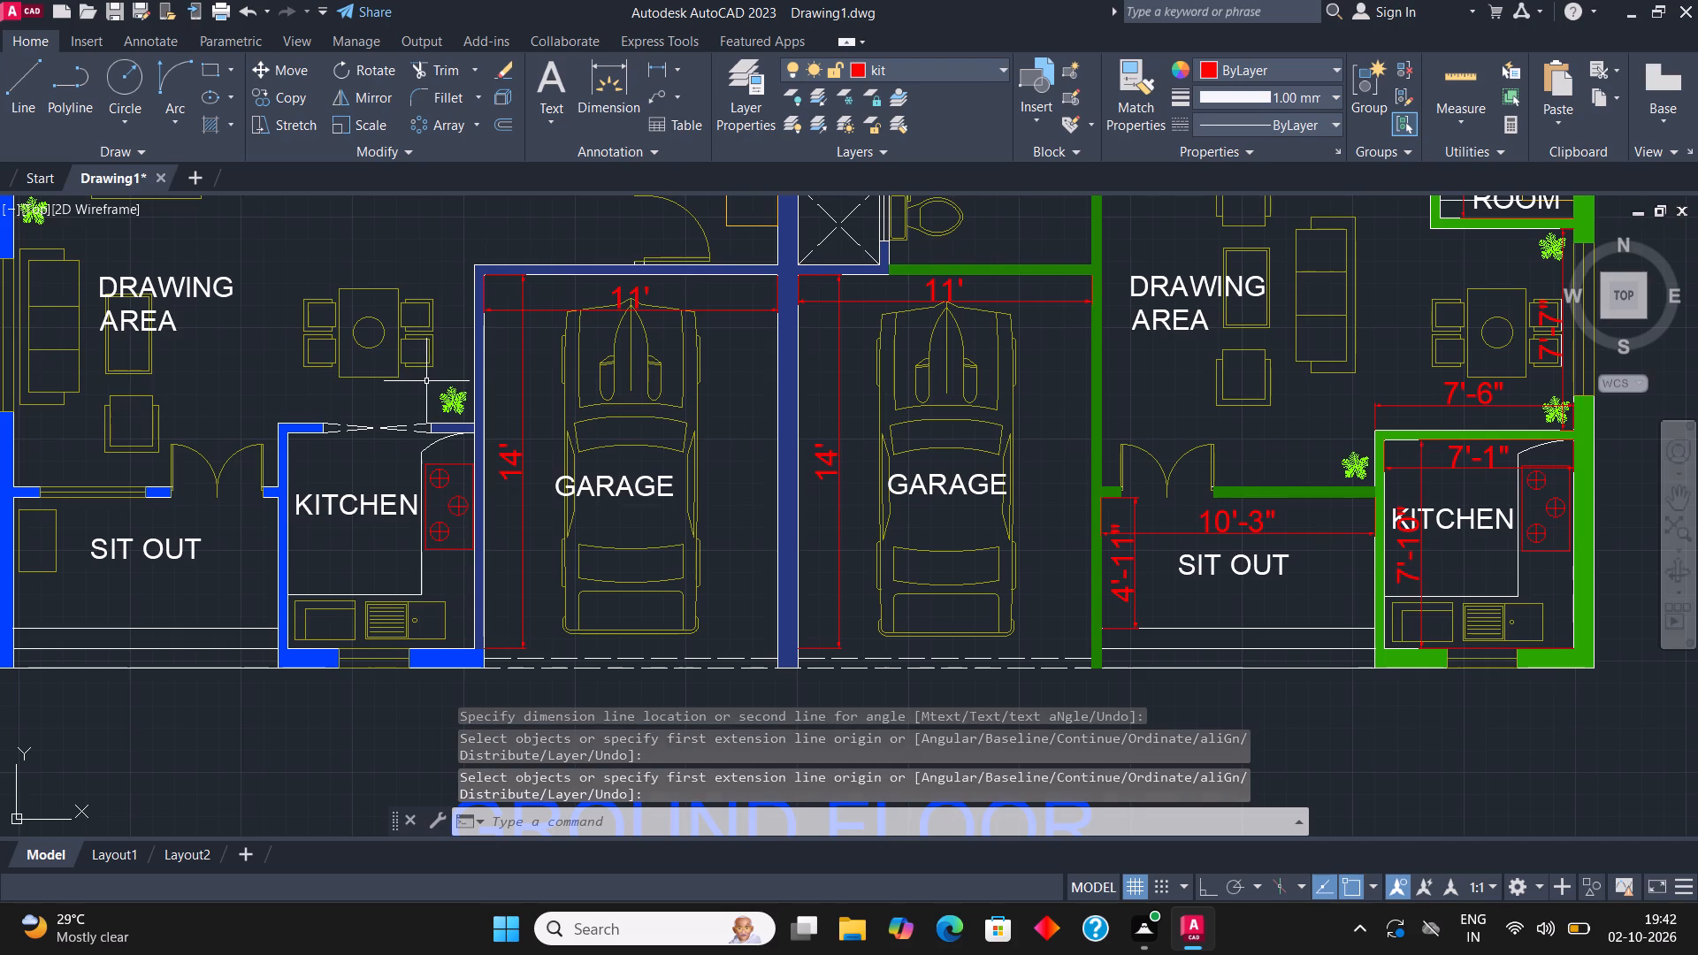
Dimension the left unit's kitchen inside width along its lower wall, placing the dimension line just above the sink counter.
{"action": "middle_click_drag", "start_coordinate": [469, 407], "coordinate": [707, 384]}
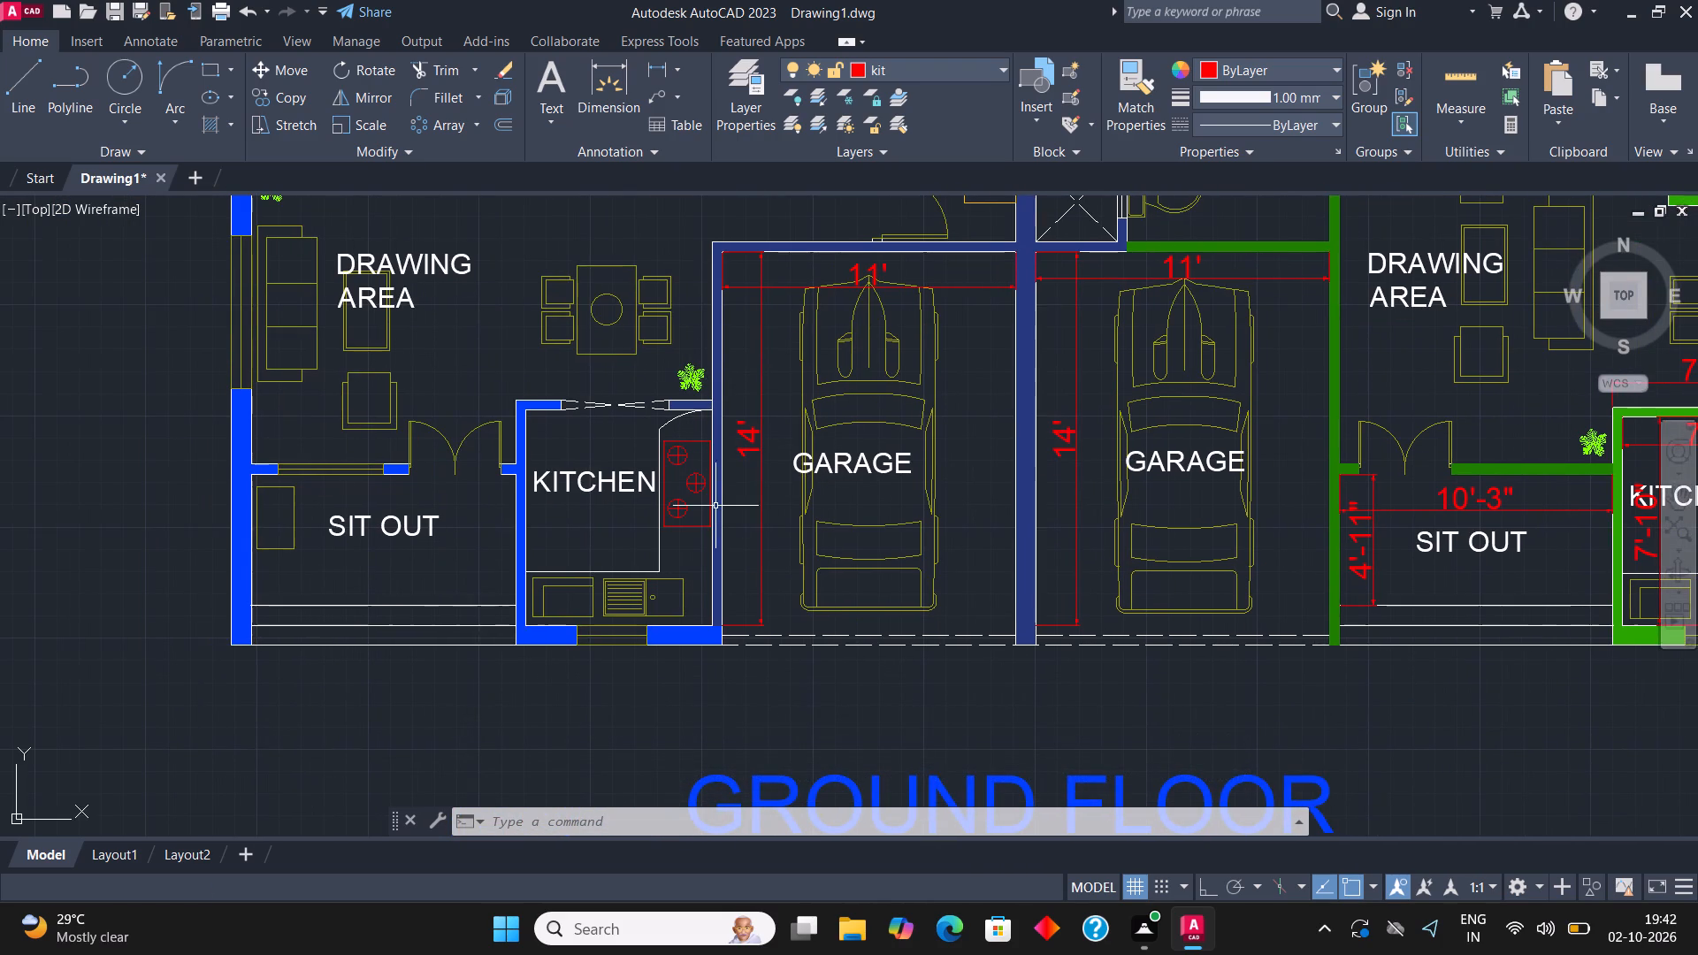
{"action": "left_click", "coordinate": [596, 89]}
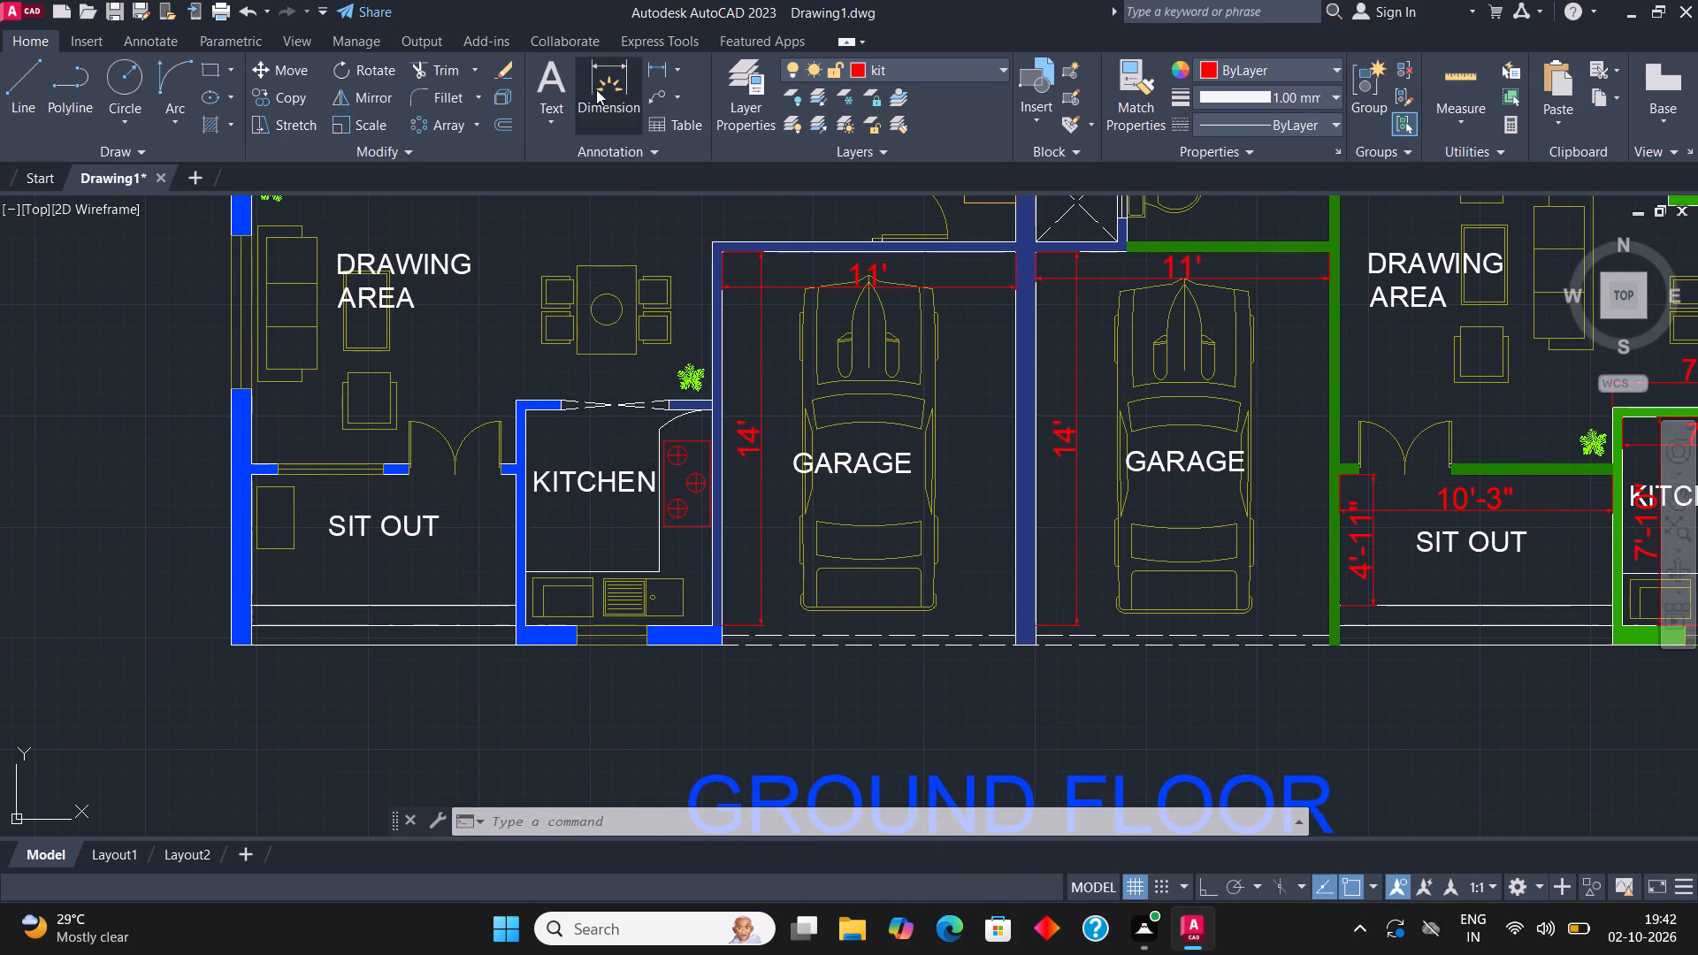
{"action": "left_click", "coordinate": [526, 623]}
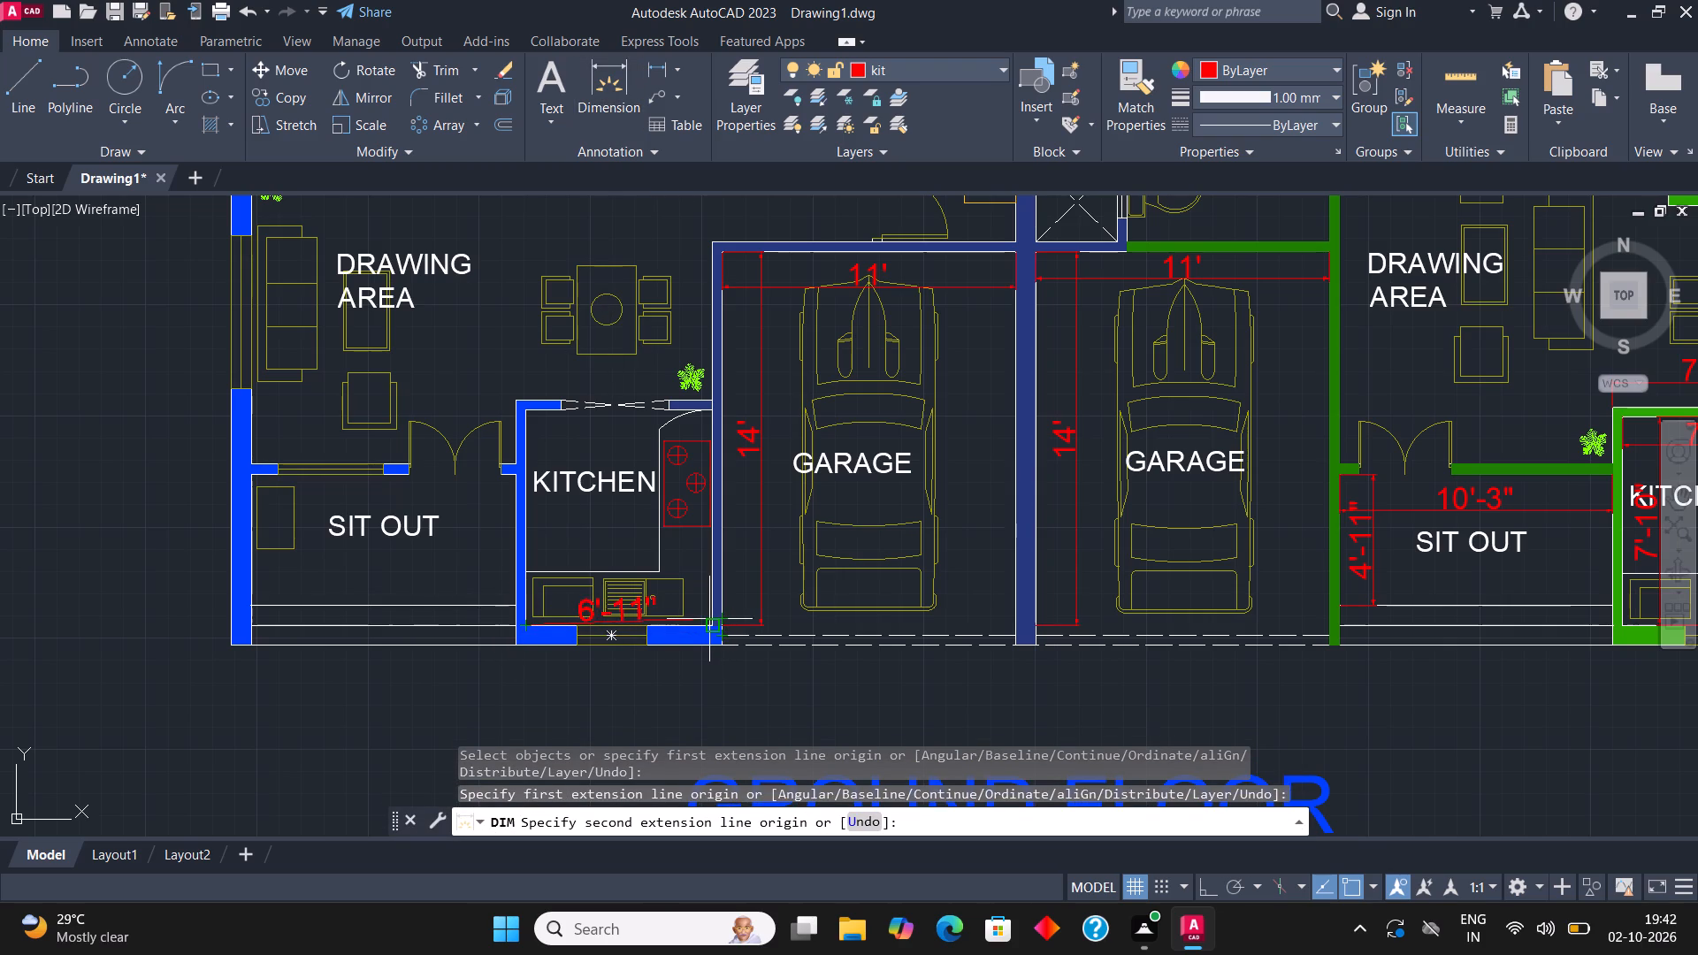
{"action": "left_click", "coordinate": [709, 619]}
{"action": "left_click", "coordinate": [701, 561]}
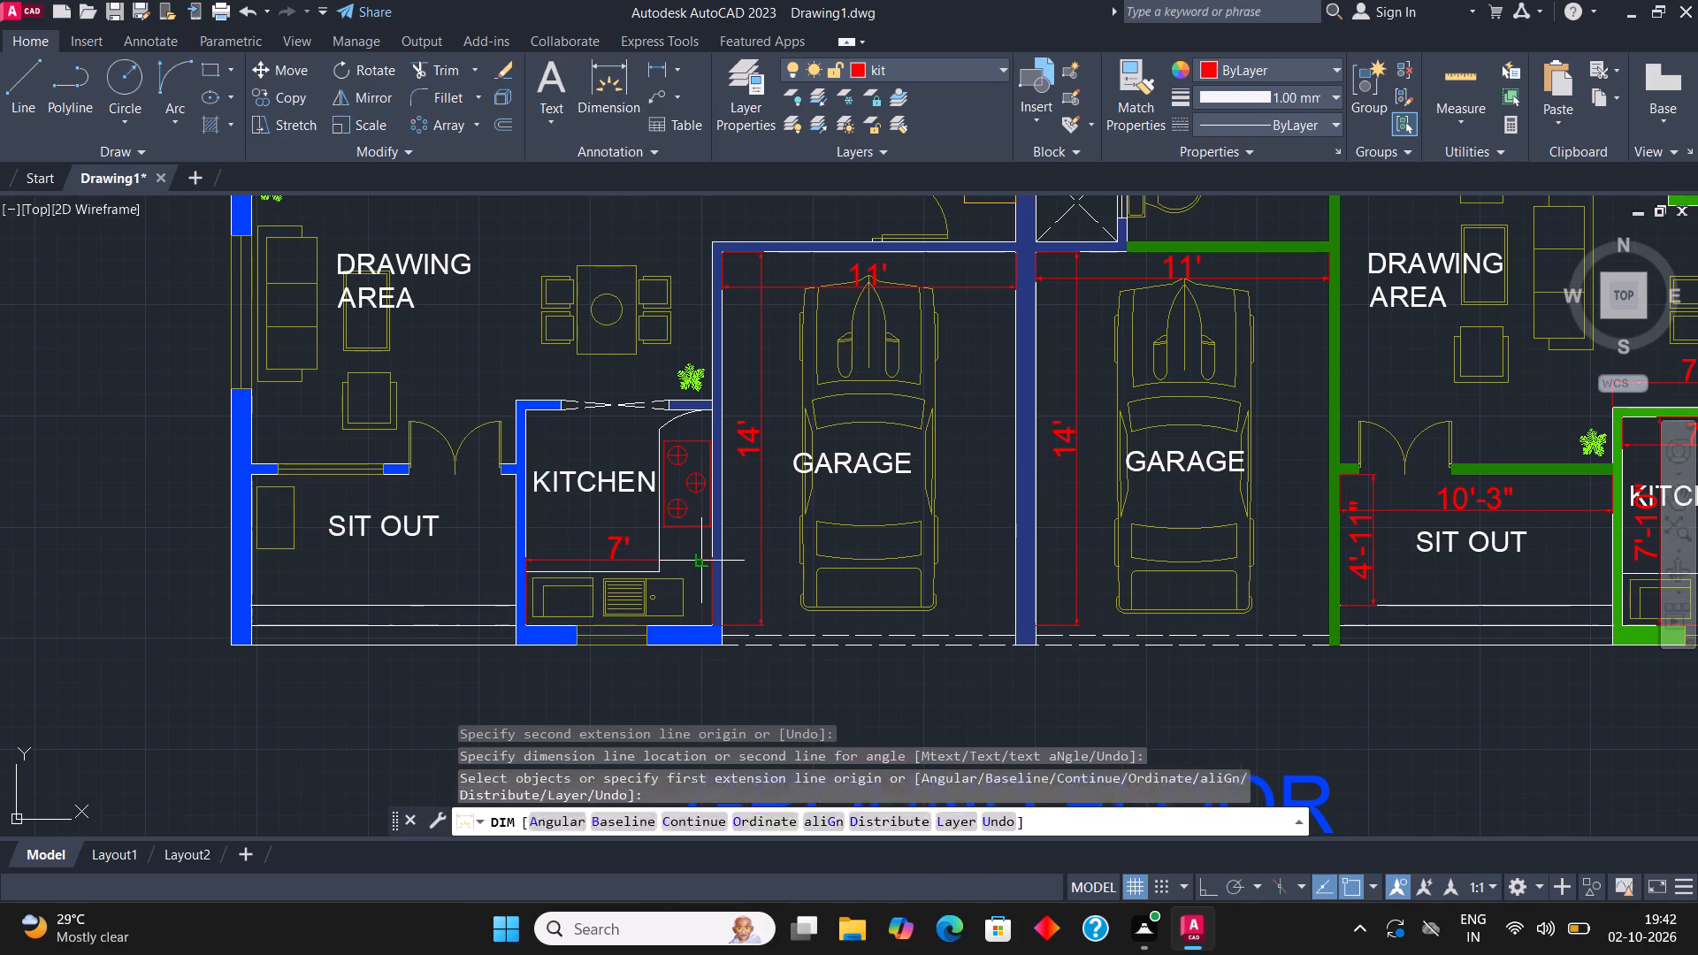
Dimension the same kitchen's inside length along the garage wall, from its top wall to its lower wall, placing the dimension line left of the hob.
{"action": "left_click", "coordinate": [608, 97]}
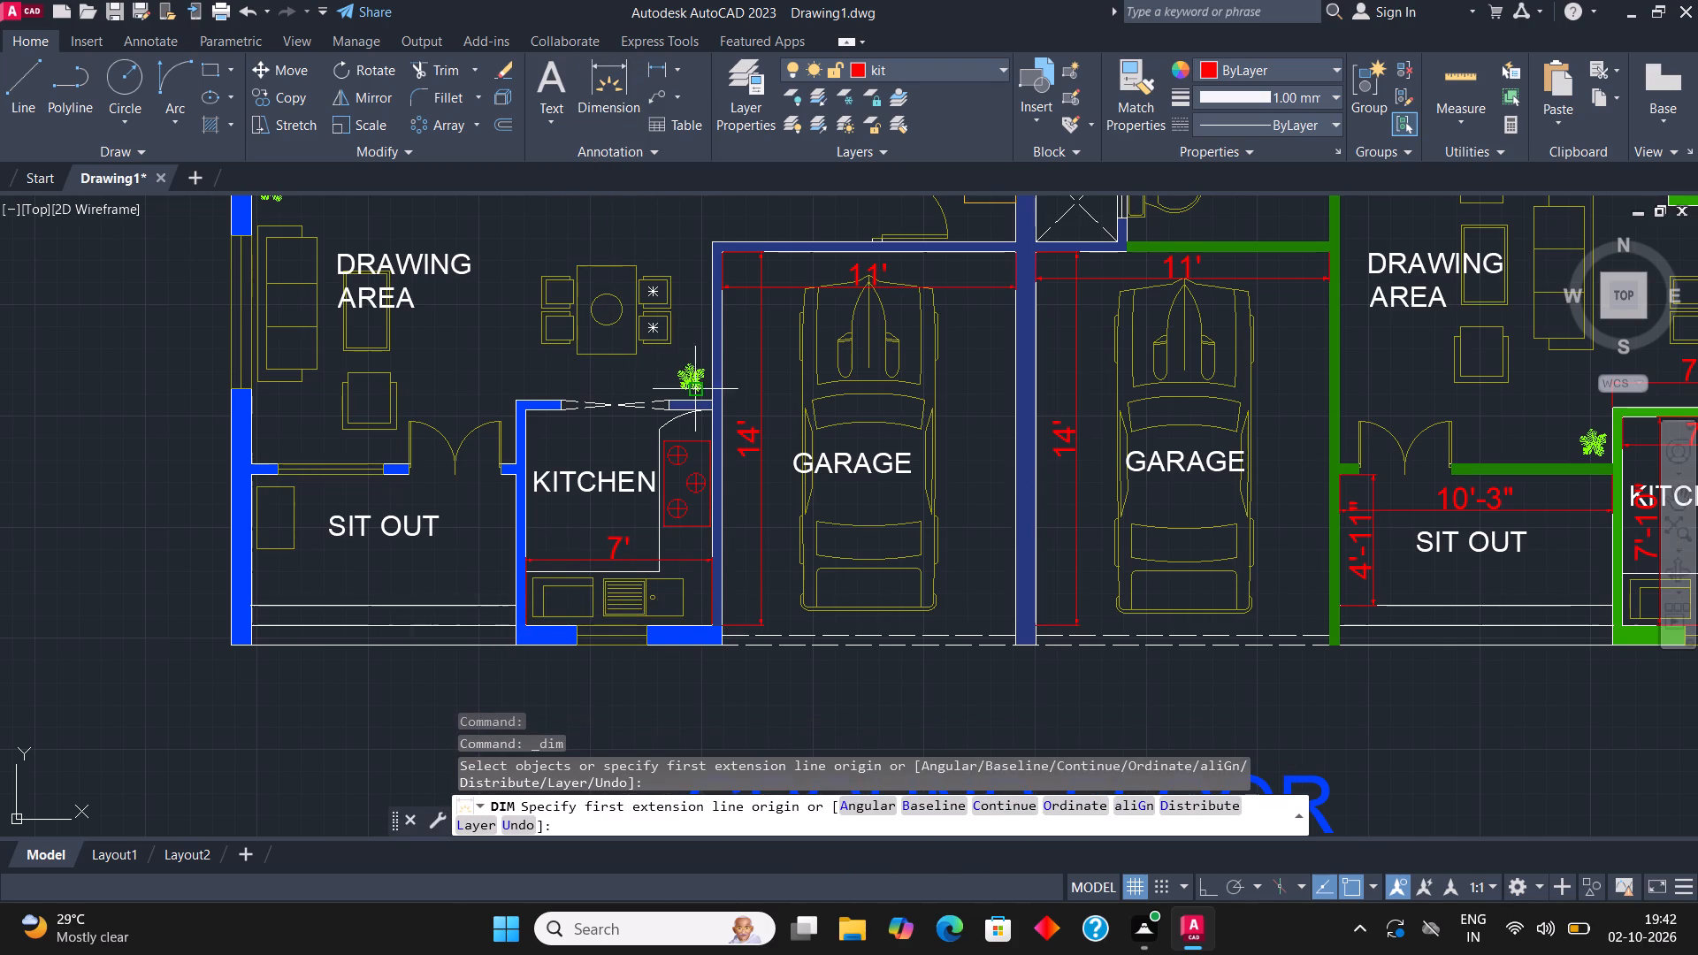
{"action": "left_click", "coordinate": [714, 409]}
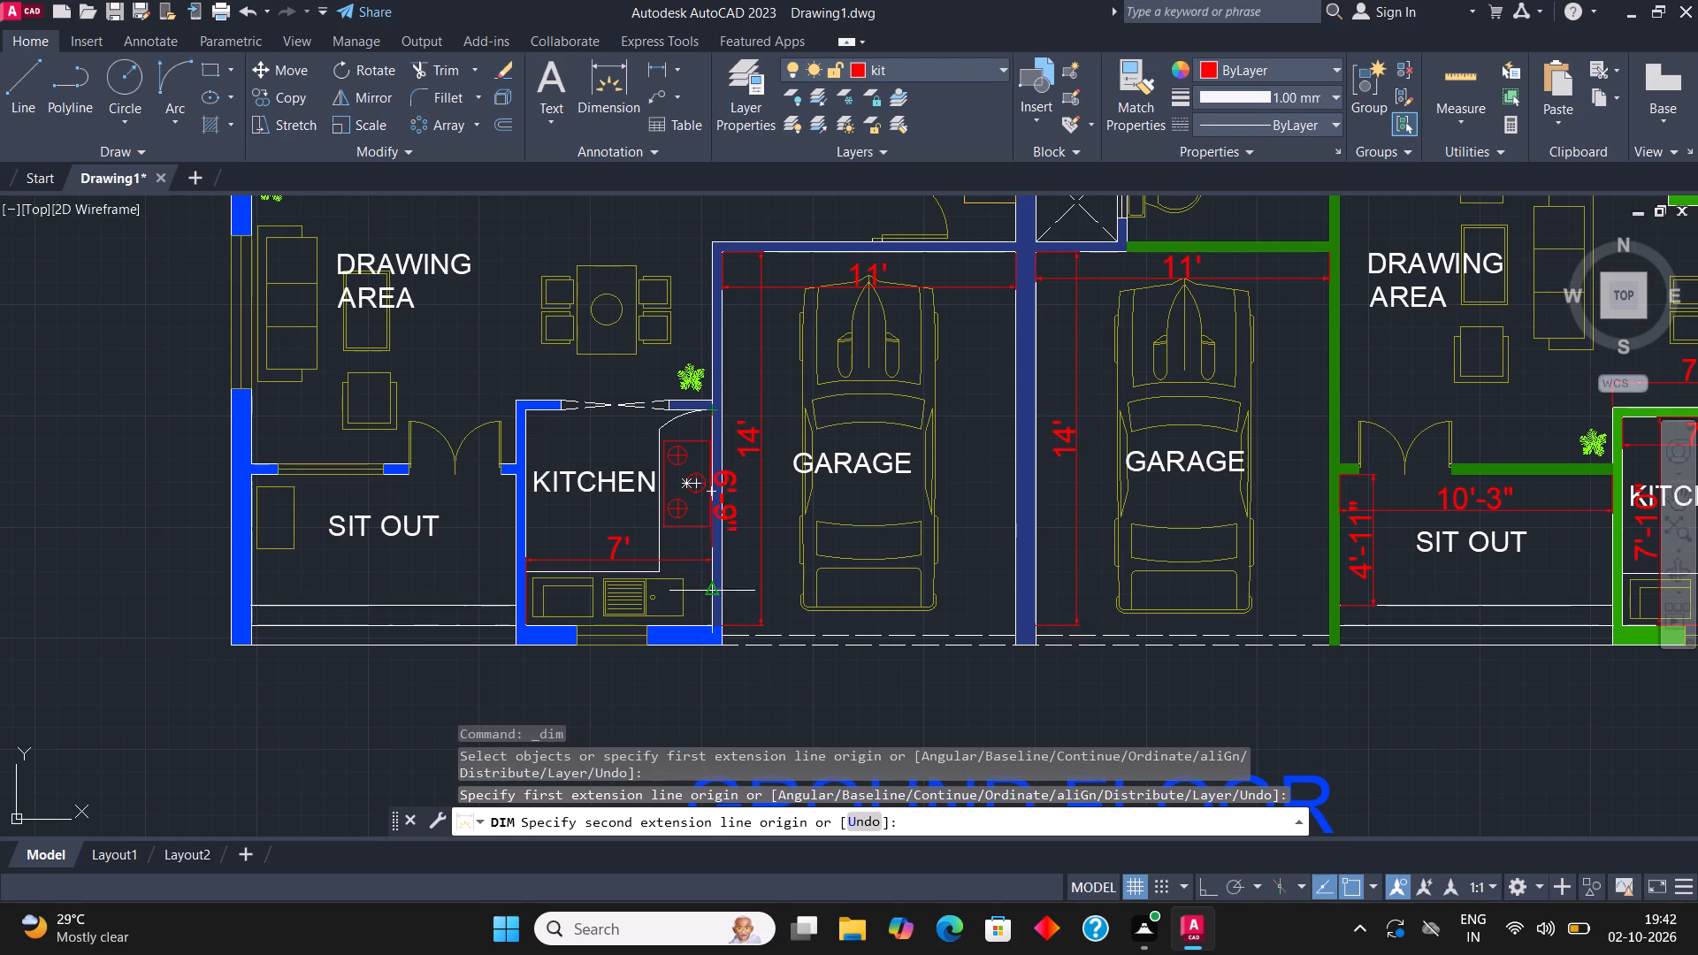
{"action": "left_click", "coordinate": [707, 623]}
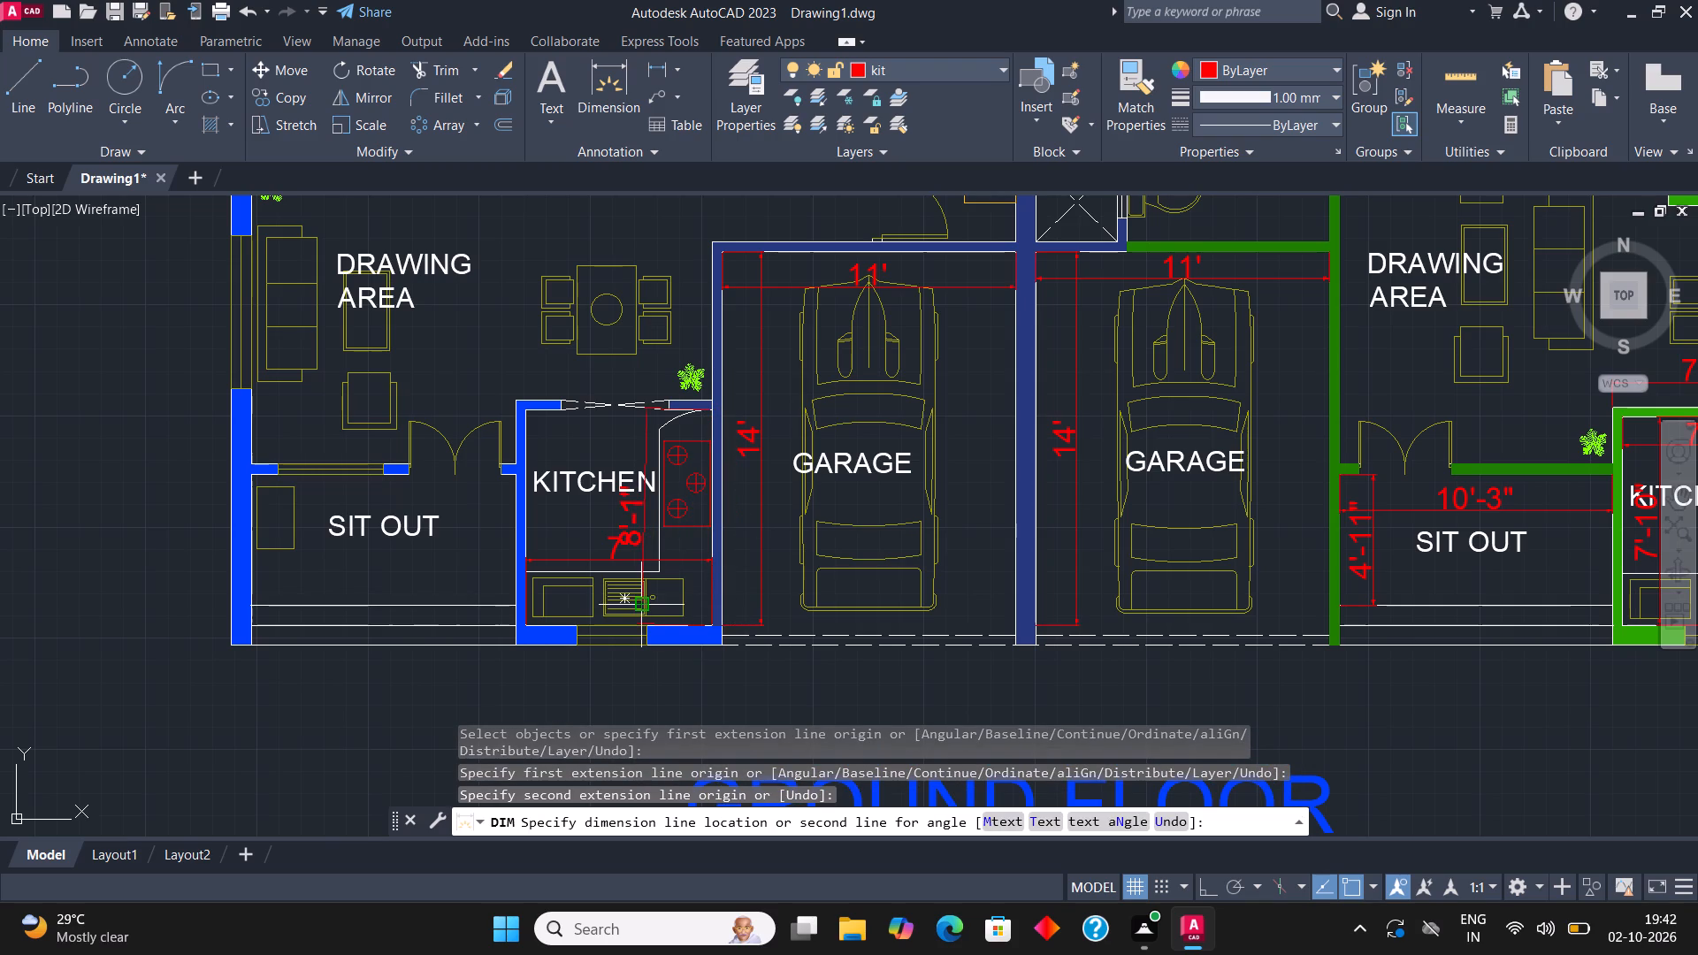
{"action": "left_click", "coordinate": [654, 603]}
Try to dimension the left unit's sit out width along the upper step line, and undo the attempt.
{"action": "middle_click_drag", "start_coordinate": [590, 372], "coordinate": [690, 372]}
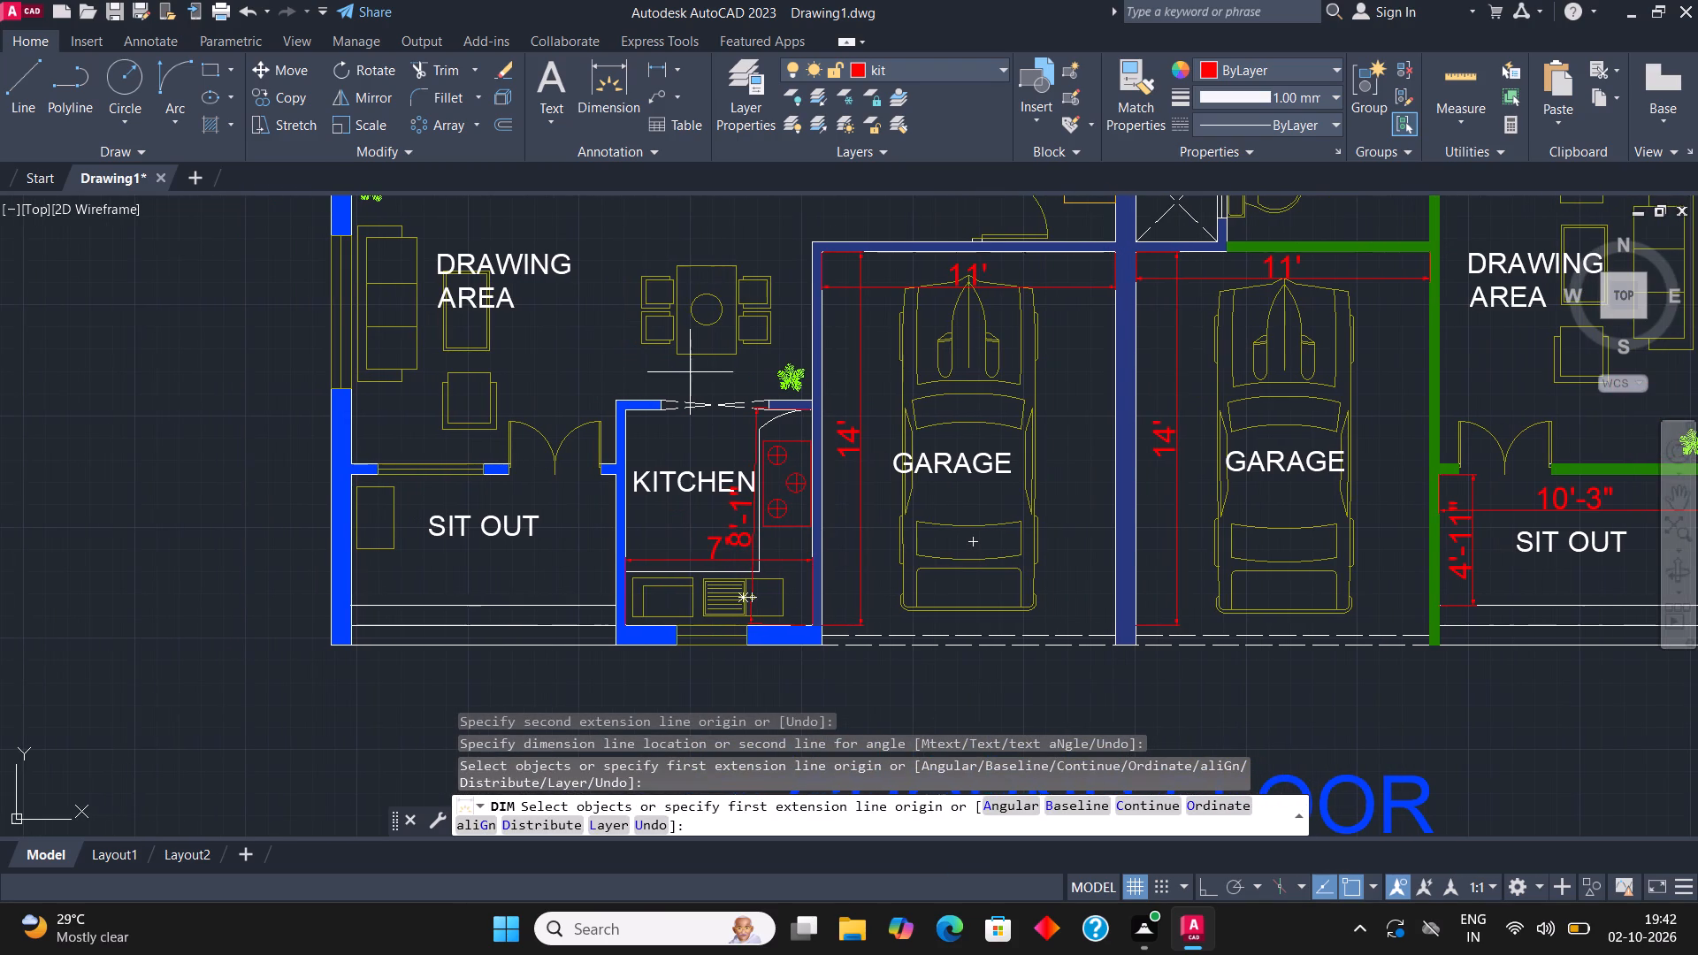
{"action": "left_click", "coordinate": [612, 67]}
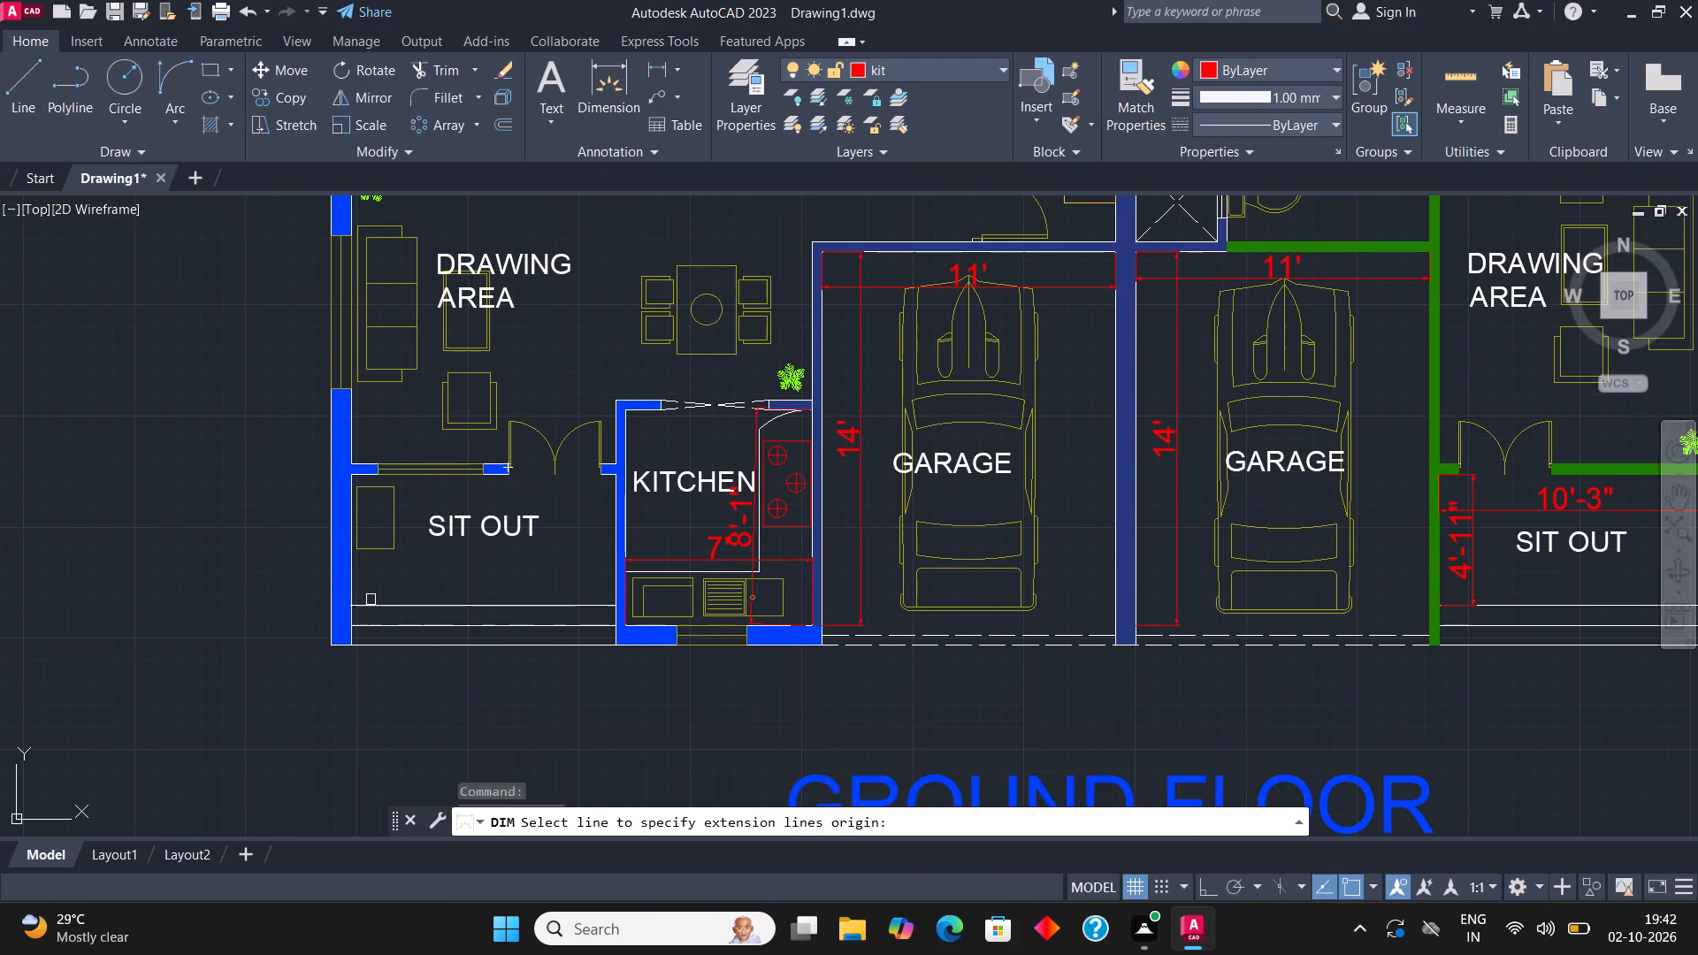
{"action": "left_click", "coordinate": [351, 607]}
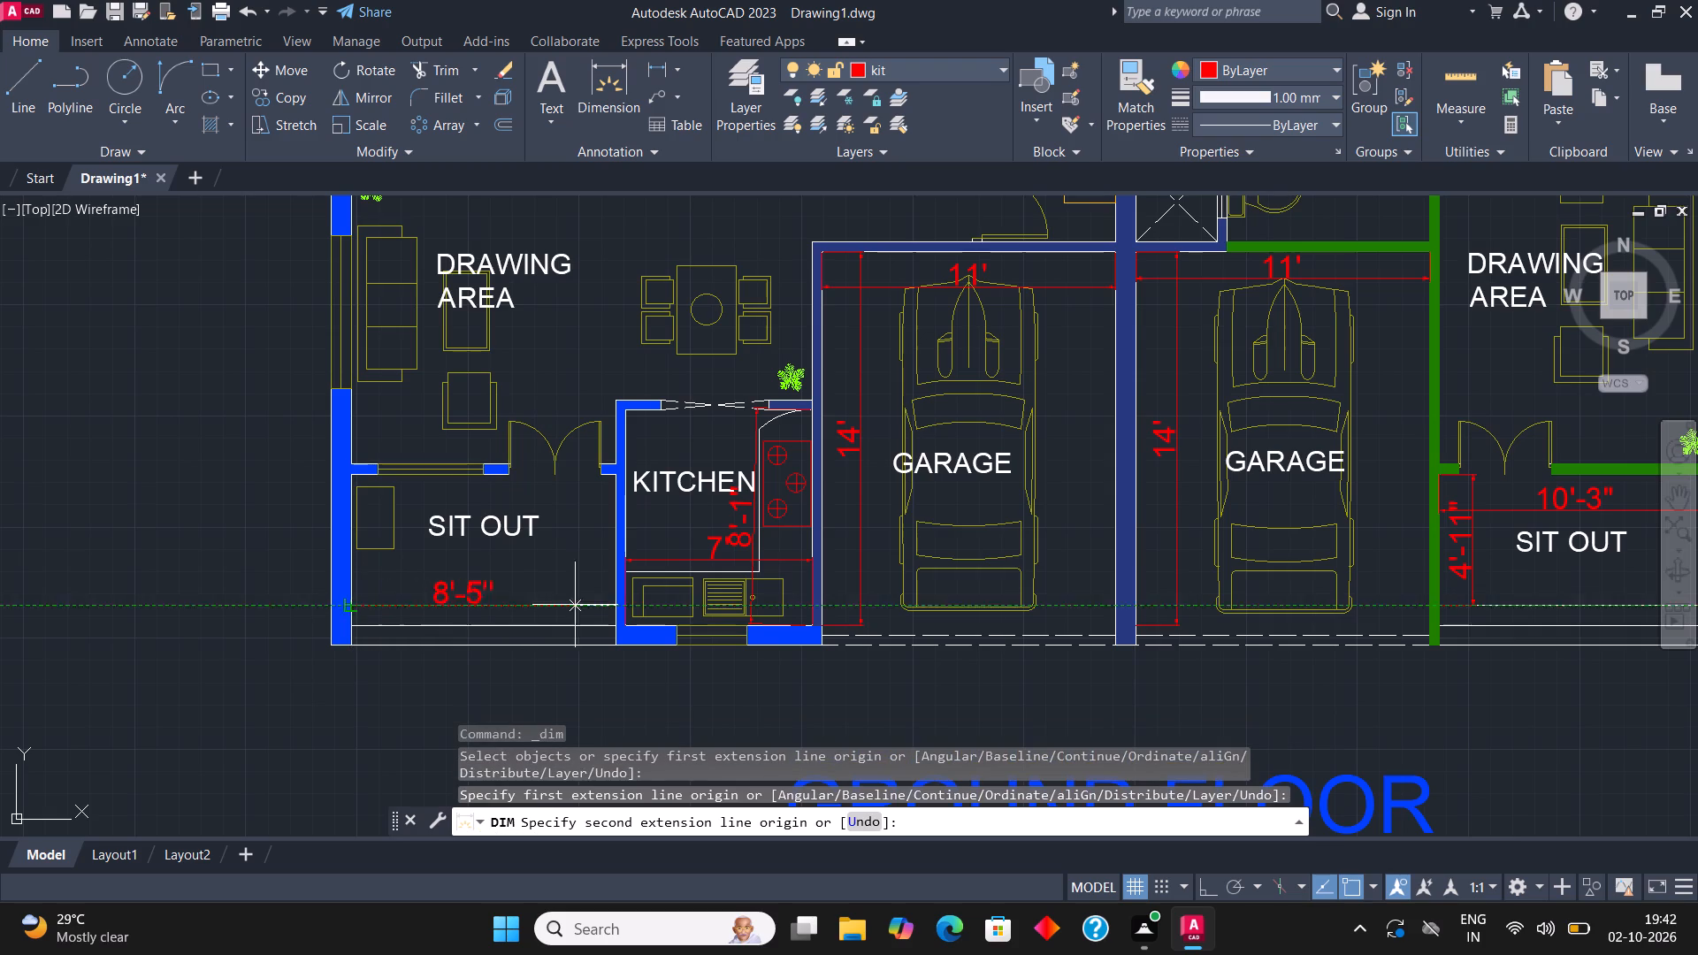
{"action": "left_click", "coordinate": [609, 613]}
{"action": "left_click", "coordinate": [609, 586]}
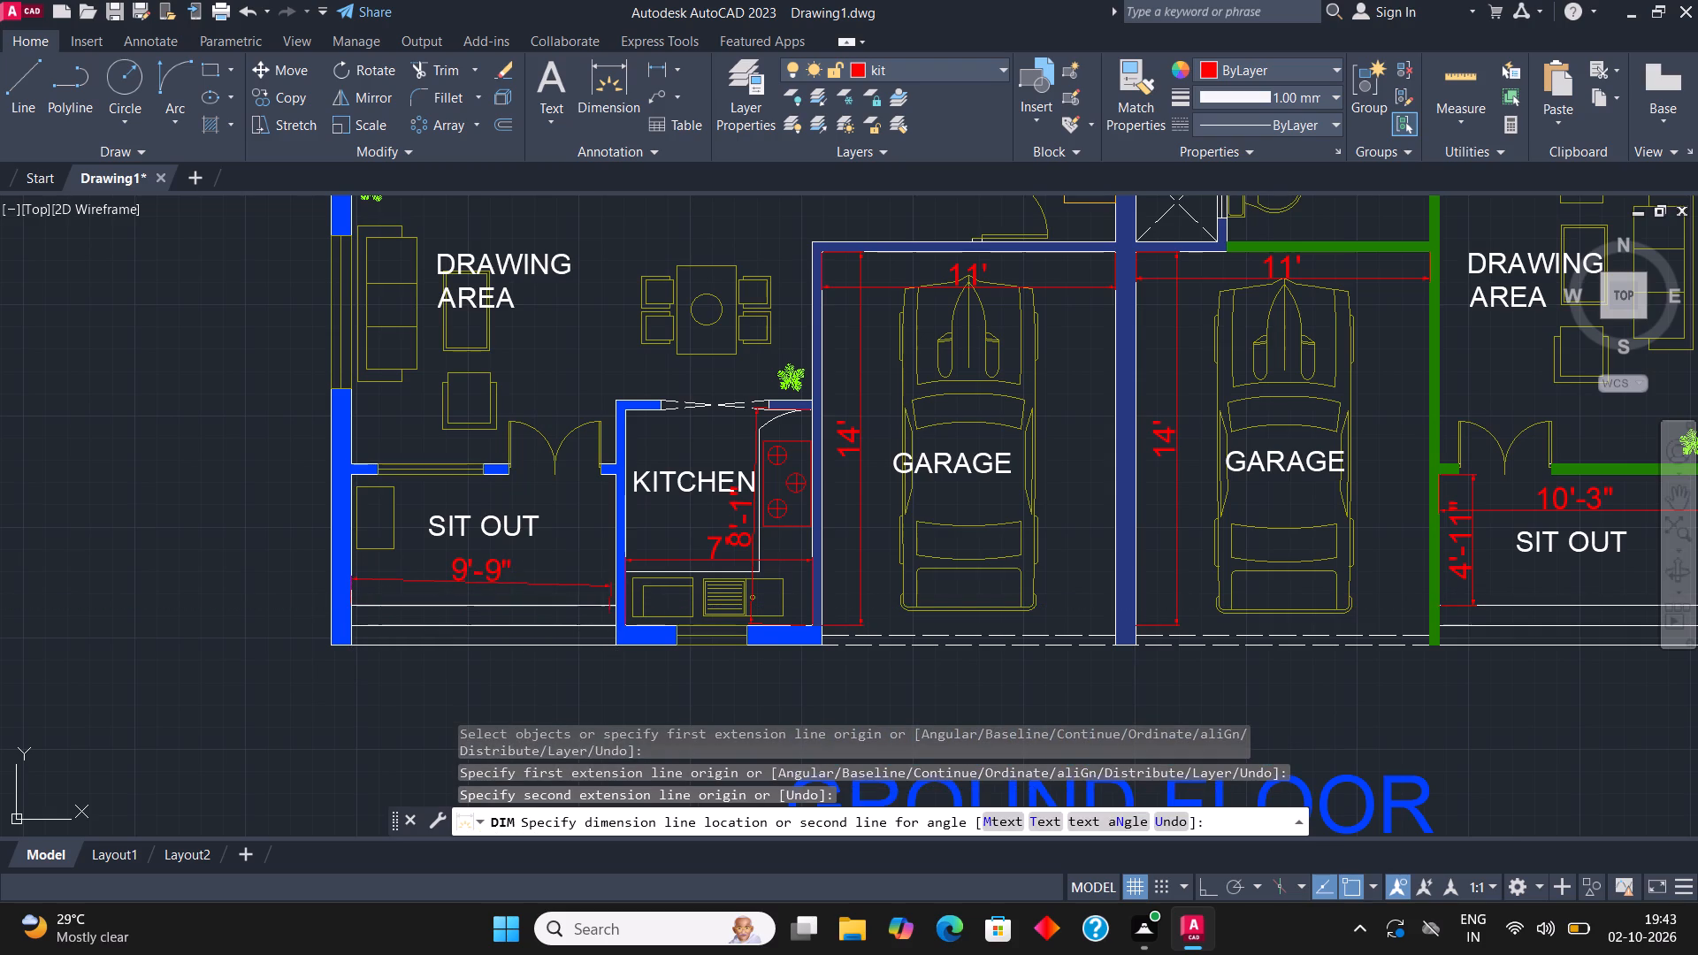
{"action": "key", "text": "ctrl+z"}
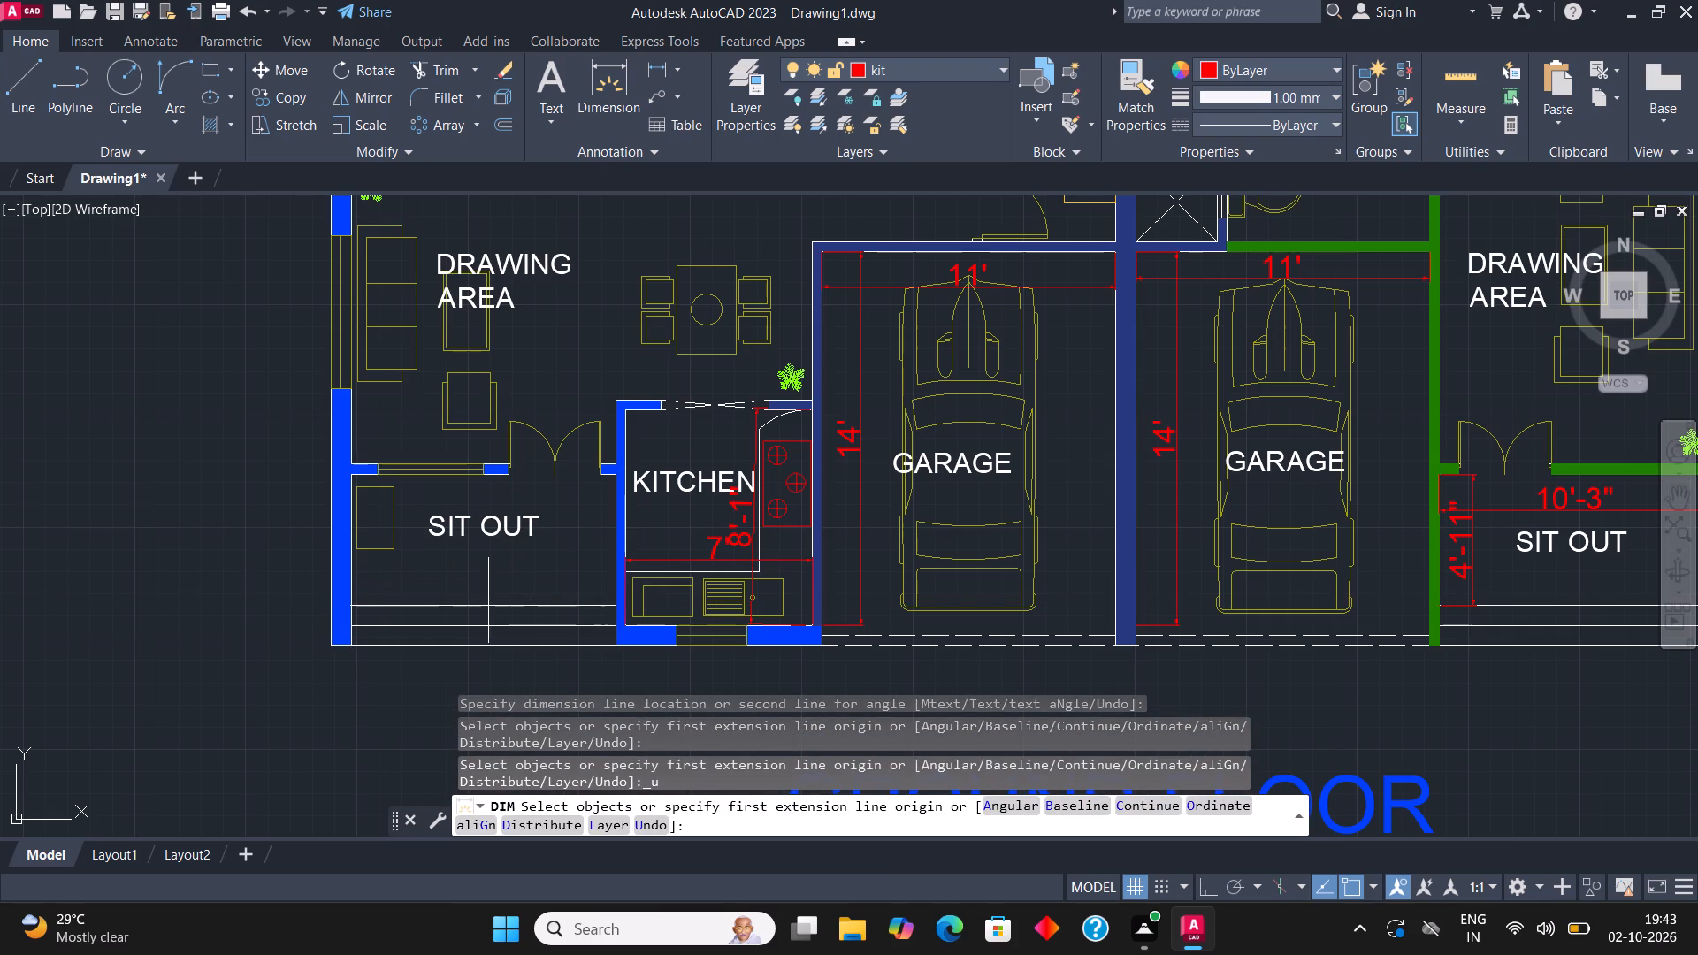
Dimension the left unit's sit out width between the outer wall and the kitchen wall, placing the dimension line just above the upper step line.
{"action": "middle_click_drag", "start_coordinate": [541, 577], "coordinate": [666, 581]}
{"action": "left_click", "coordinate": [618, 66]}
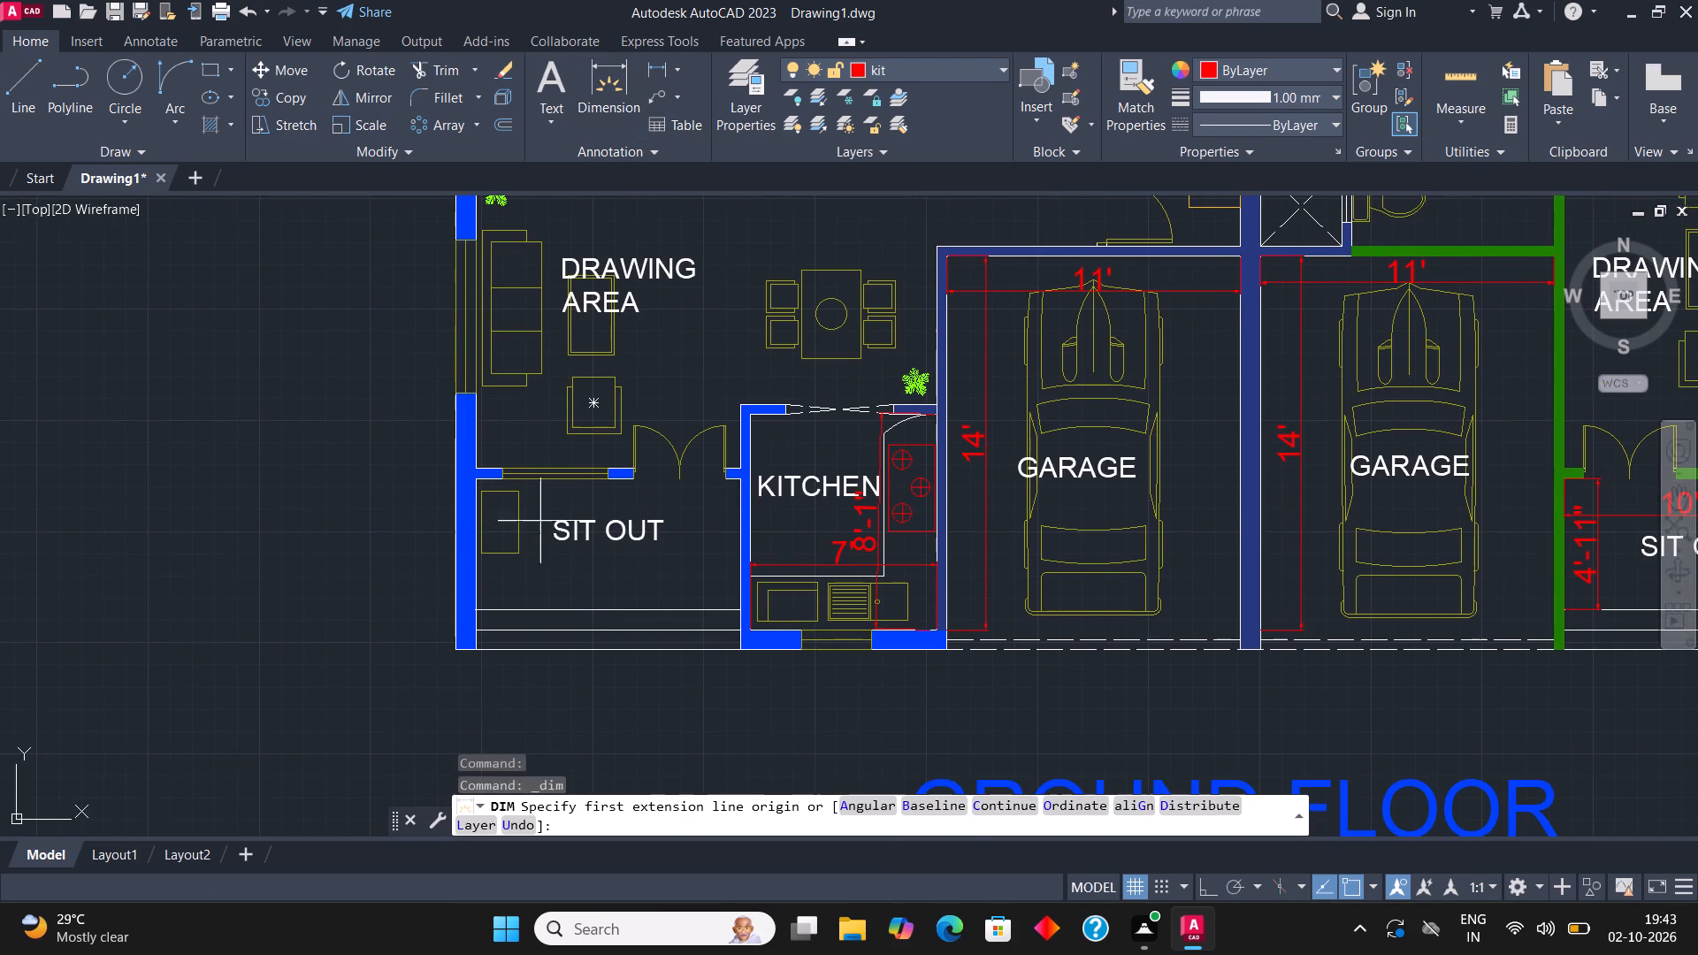
{"action": "scroll", "coordinate": [474, 606], "scroll_direction": "up", "scroll_amount": 2}
{"action": "left_click", "coordinate": [470, 615]}
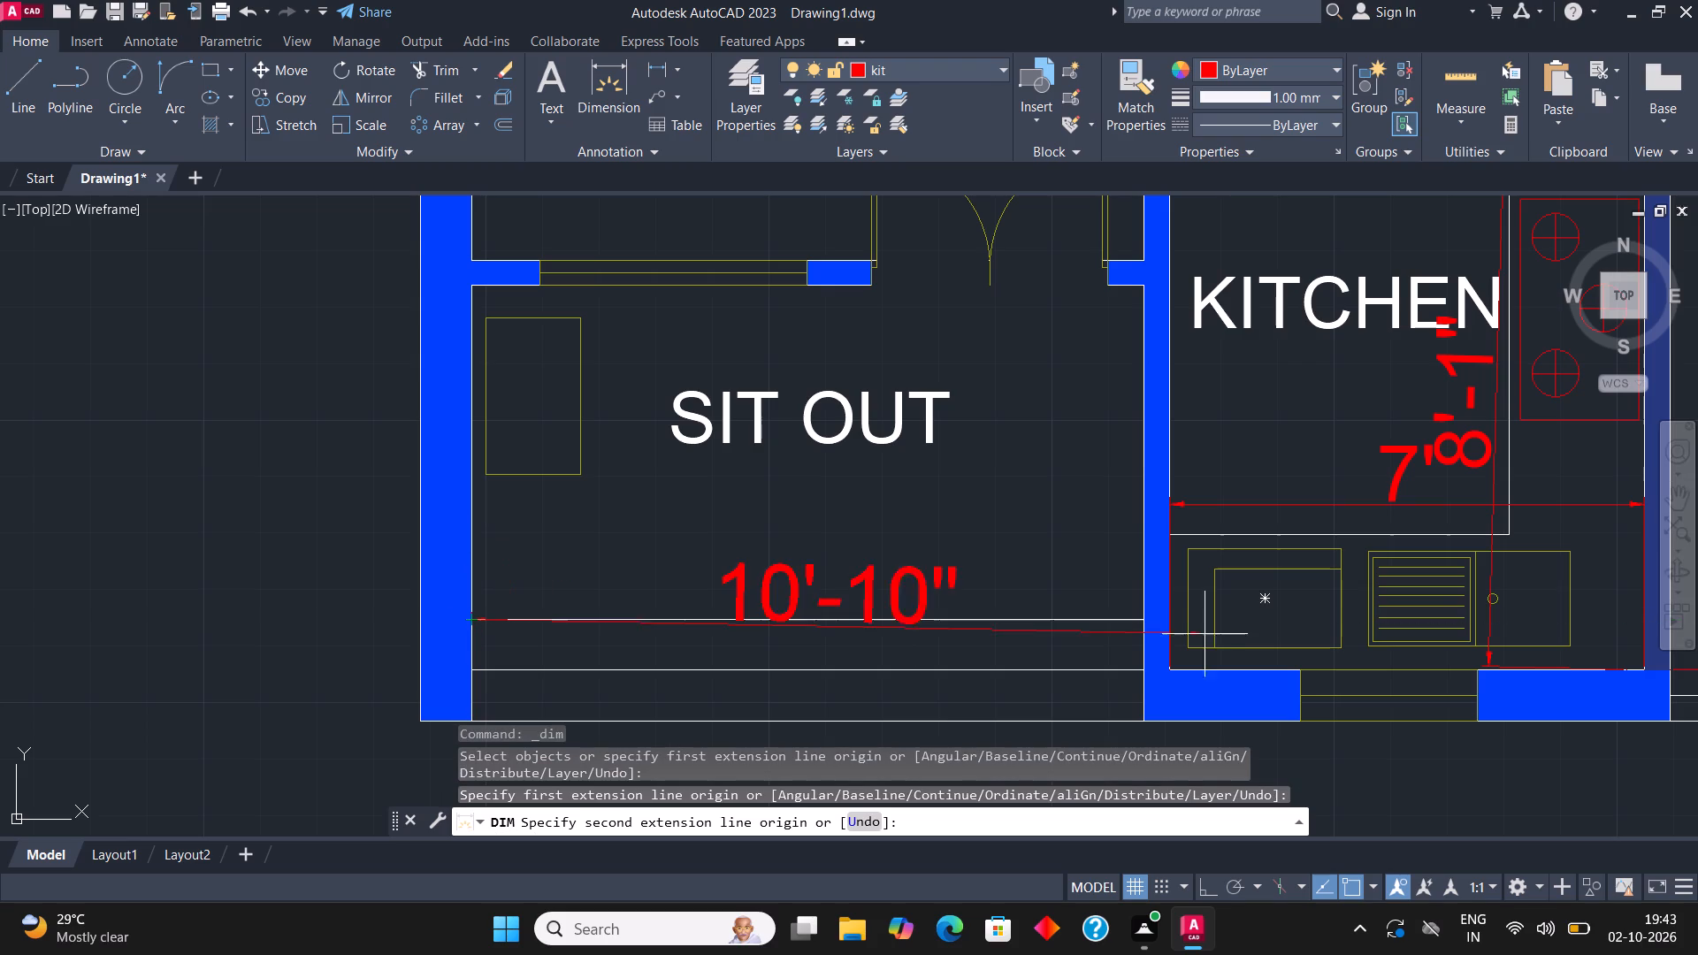
{"action": "left_click", "coordinate": [1146, 618]}
{"action": "left_click", "coordinate": [1128, 582]}
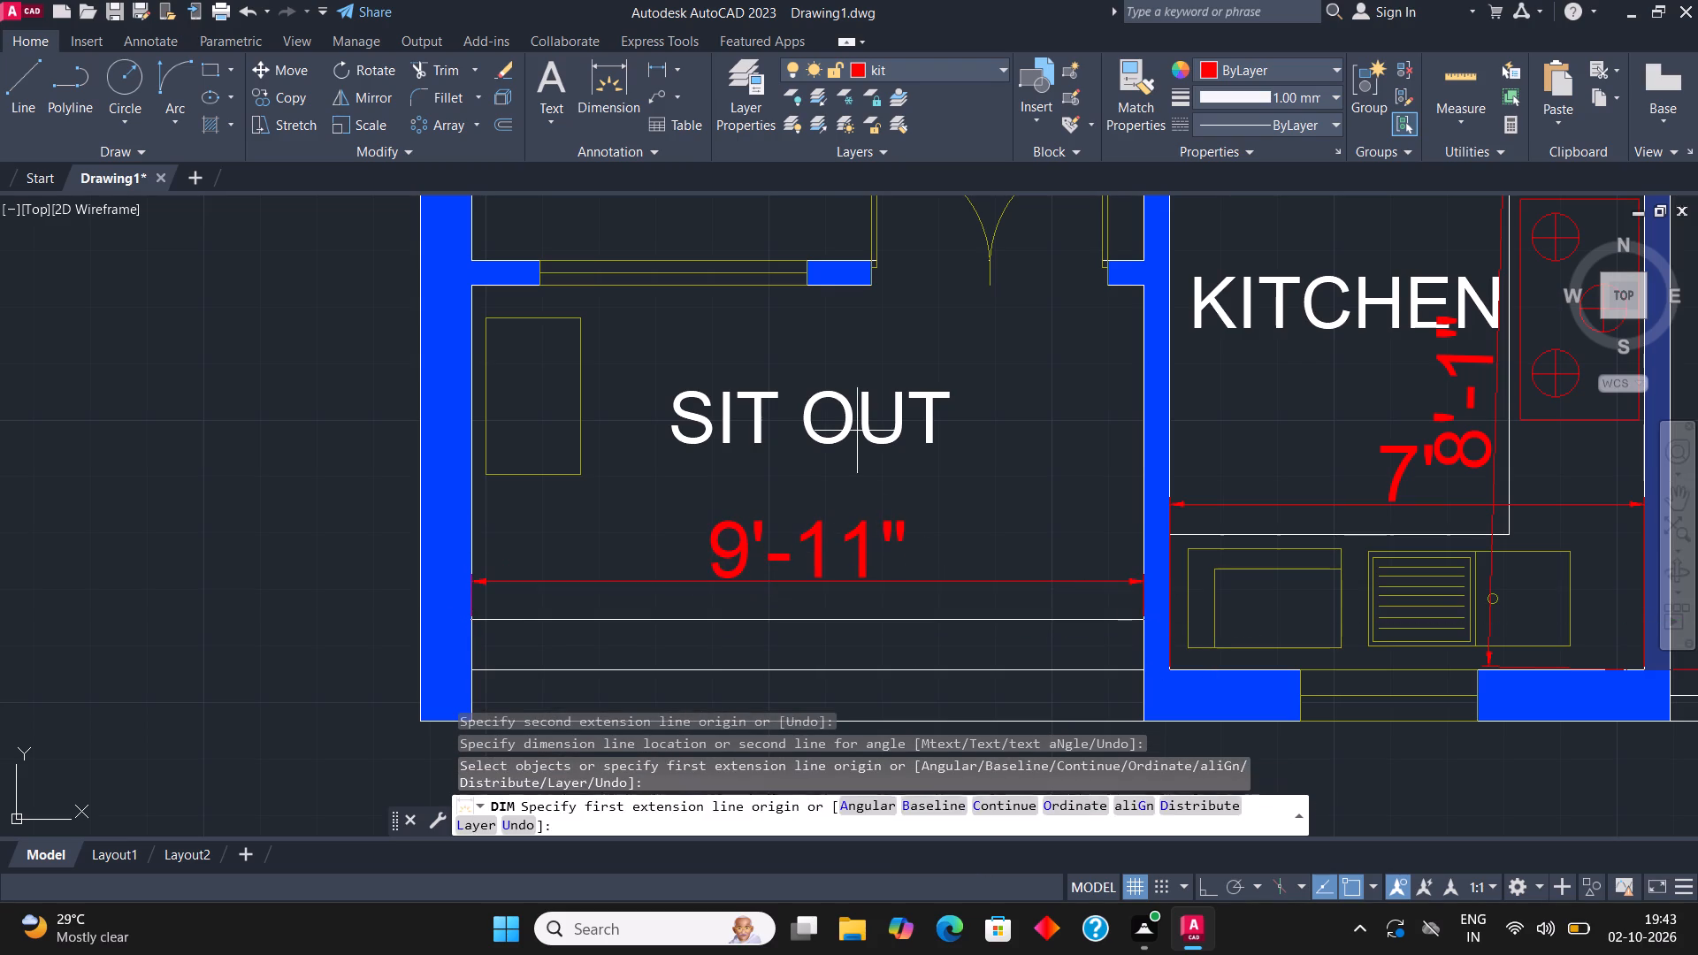
Dimension the left unit's sit out depth from its upper wall to the plan's front edge, placing the dimension line between the bench and the outer wall's opposite side.
{"action": "left_click", "coordinate": [631, 107]}
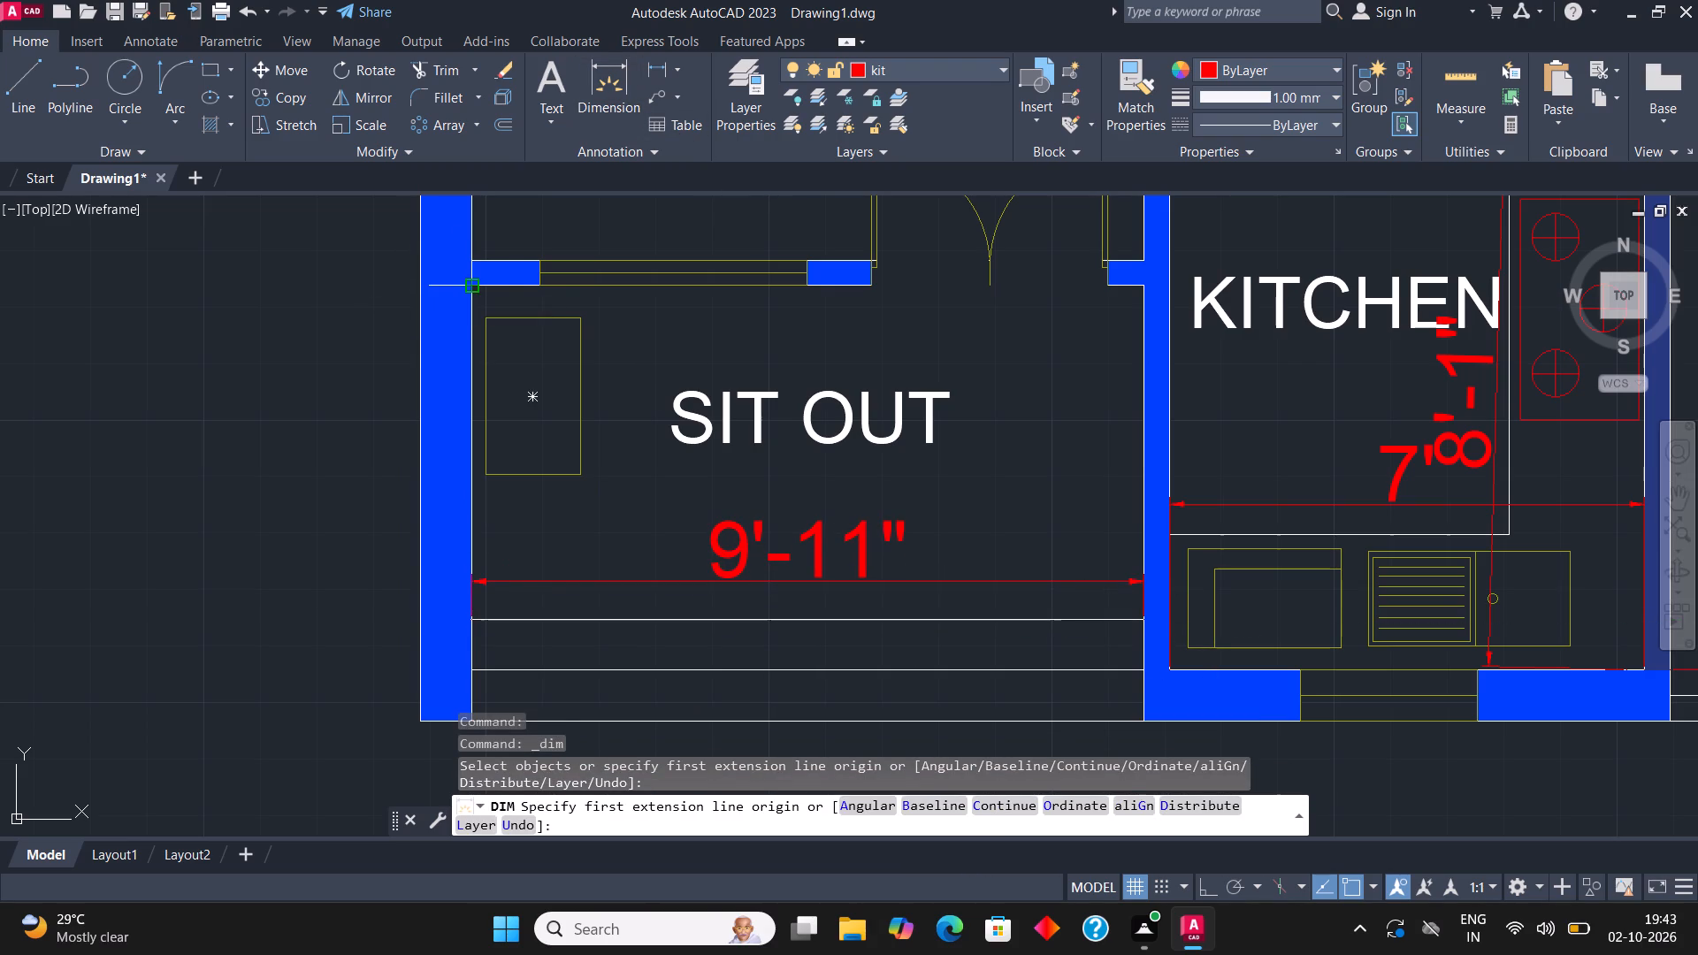
{"action": "left_click", "coordinate": [470, 286]}
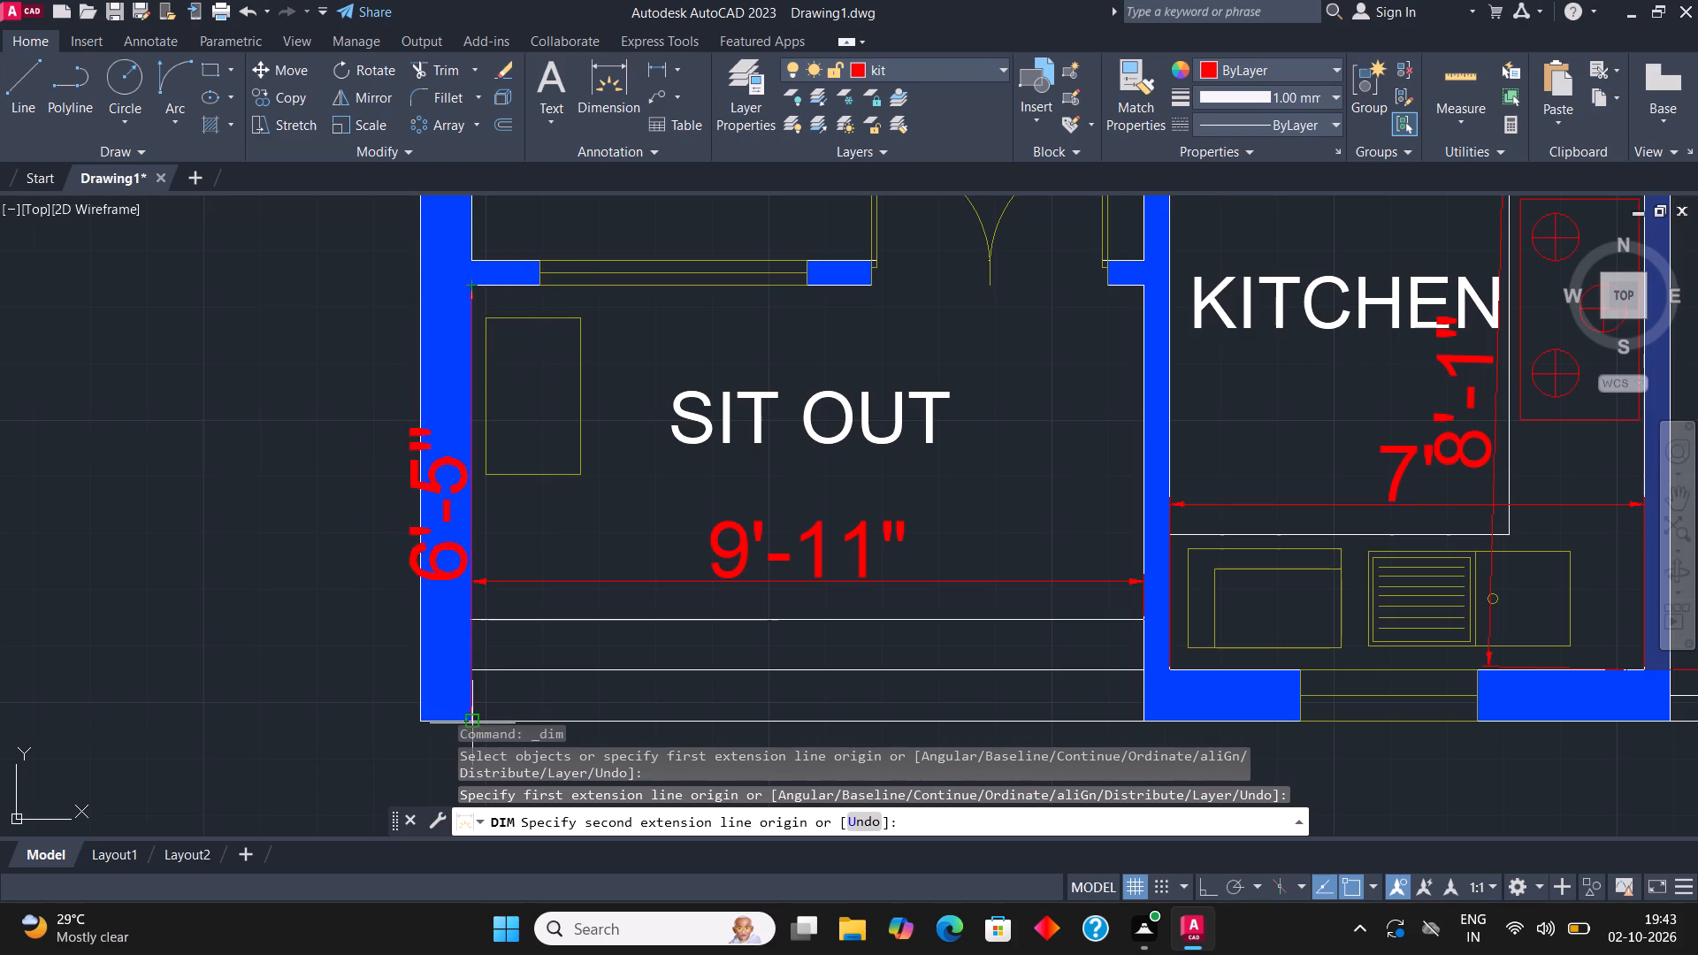
{"action": "scroll", "coordinate": [493, 602], "scroll_direction": "down", "scroll_amount": 1}
{"action": "scroll", "coordinate": [471, 665], "scroll_direction": "up", "scroll_amount": 1}
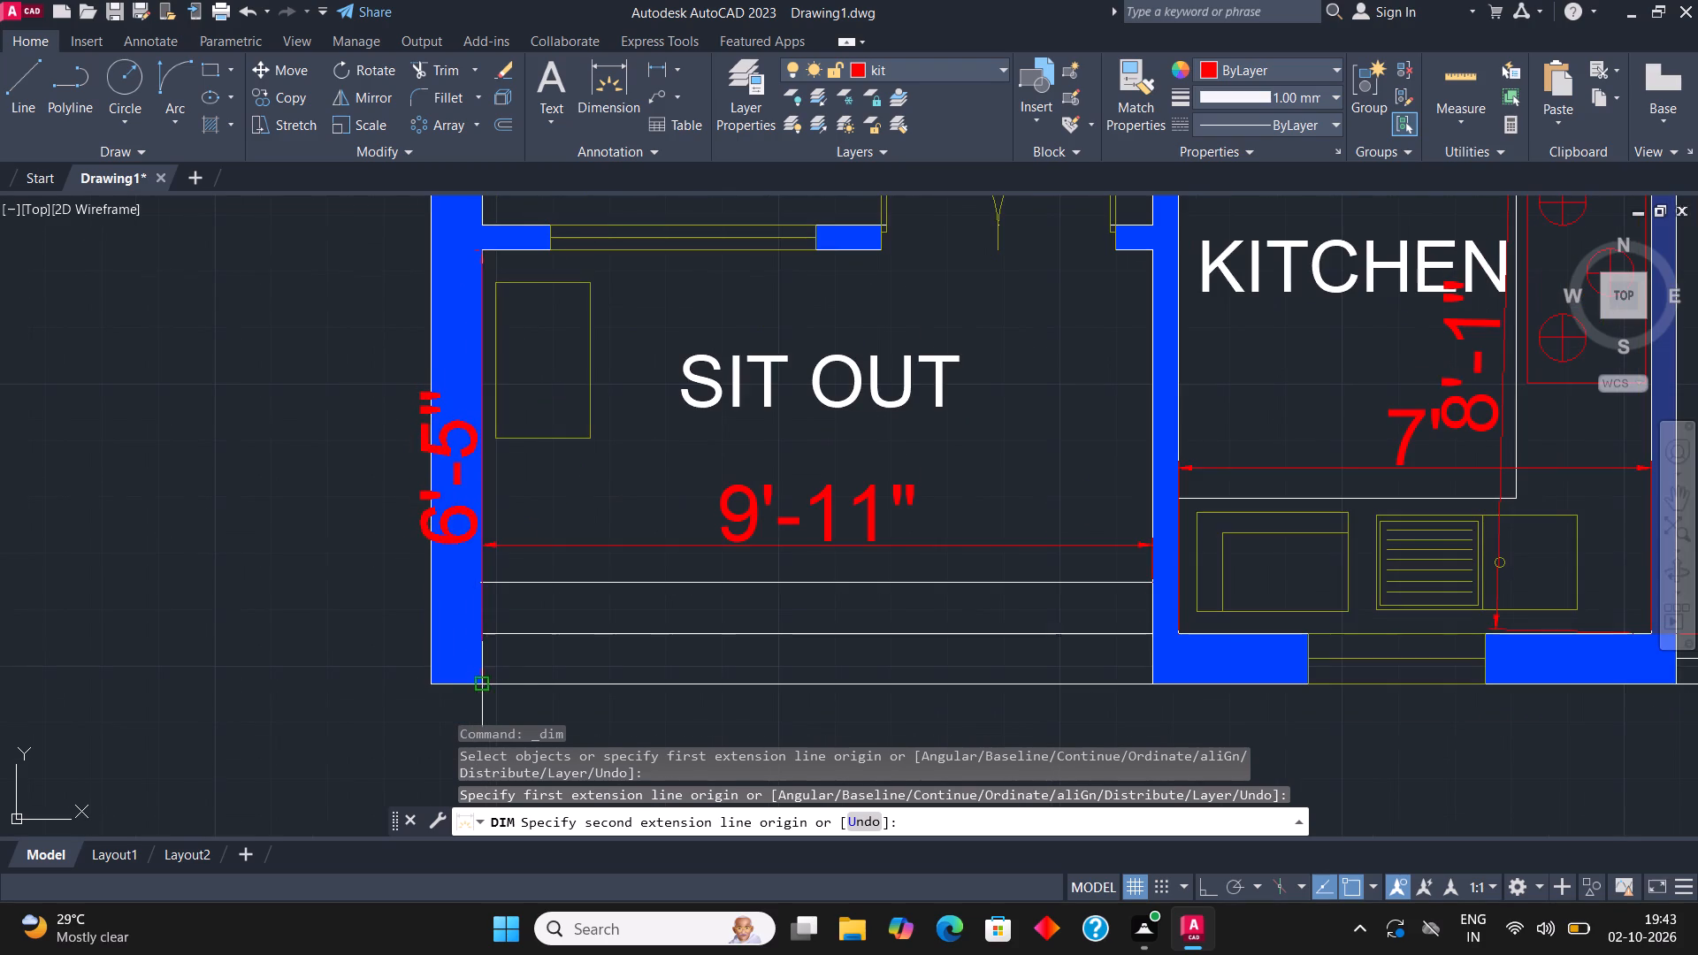
{"action": "left_click", "coordinate": [480, 682]}
{"action": "left_click", "coordinate": [653, 661]}
Dimension the left unit's drawing area length from the sit out wall to the toilet's lower wall, placing the dimension line beside the sofa.
{"action": "middle_click_drag", "start_coordinate": [776, 386], "coordinate": [776, 387]}
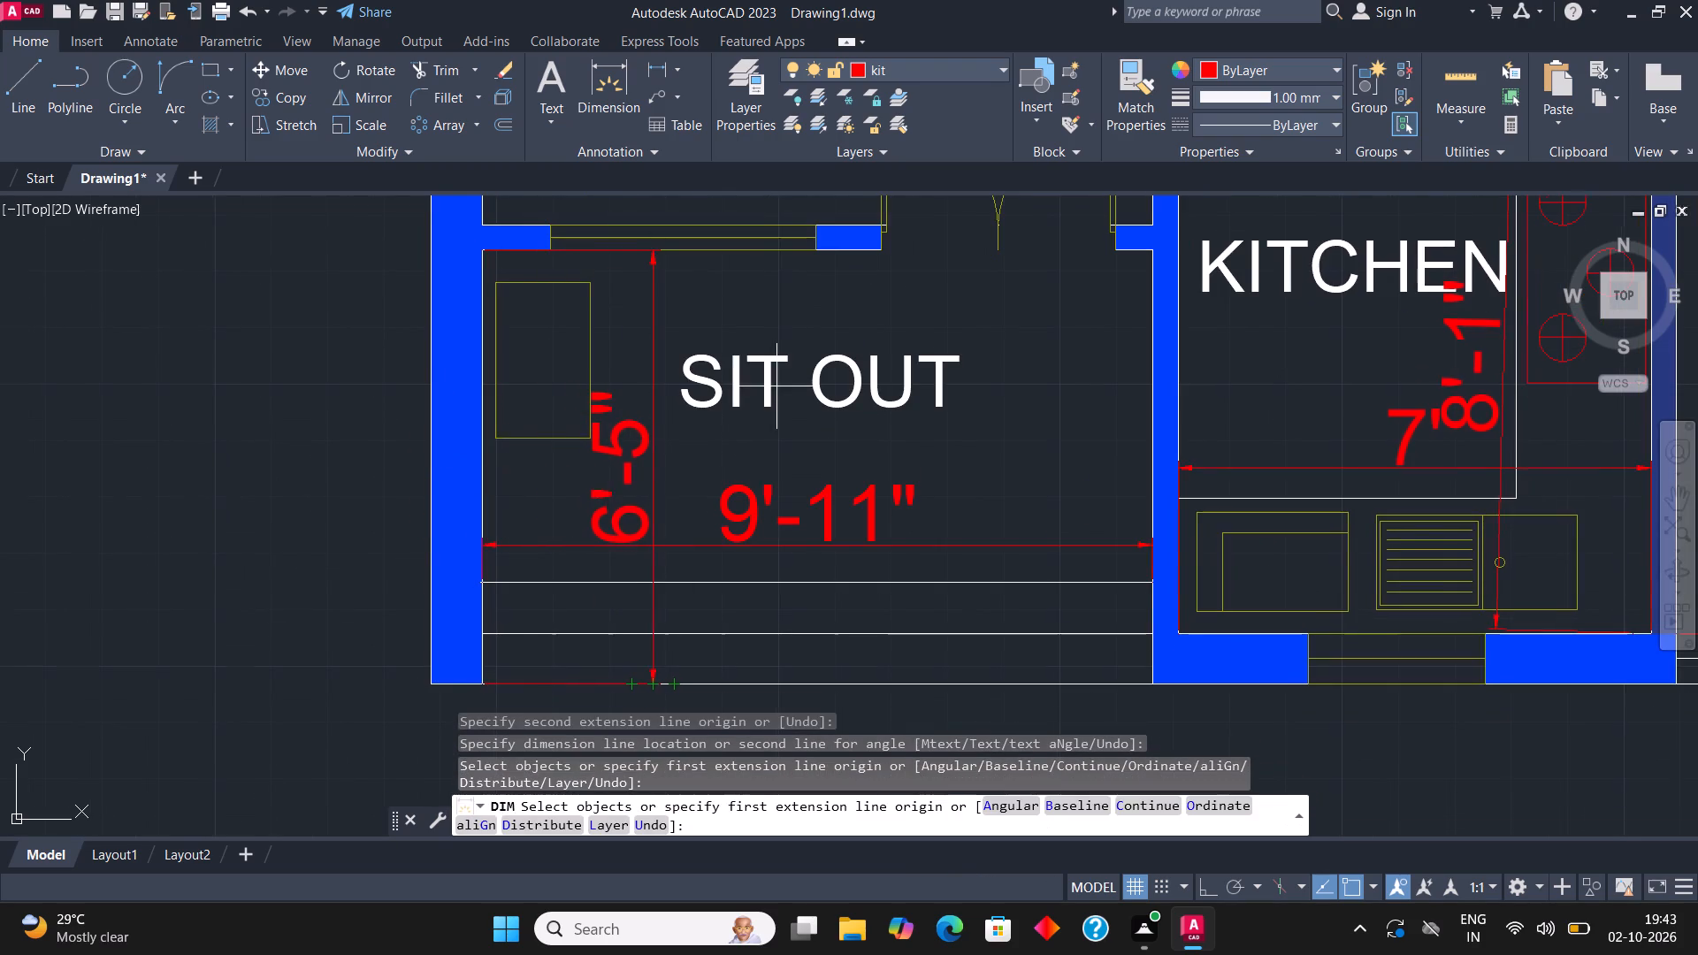
{"action": "middle_click_drag", "start_coordinate": [776, 387], "coordinate": [695, 691]}
{"action": "middle_click_drag", "start_coordinate": [729, 384], "coordinate": [720, 542]}
{"action": "scroll", "coordinate": [723, 559], "scroll_direction": "down", "scroll_amount": 1}
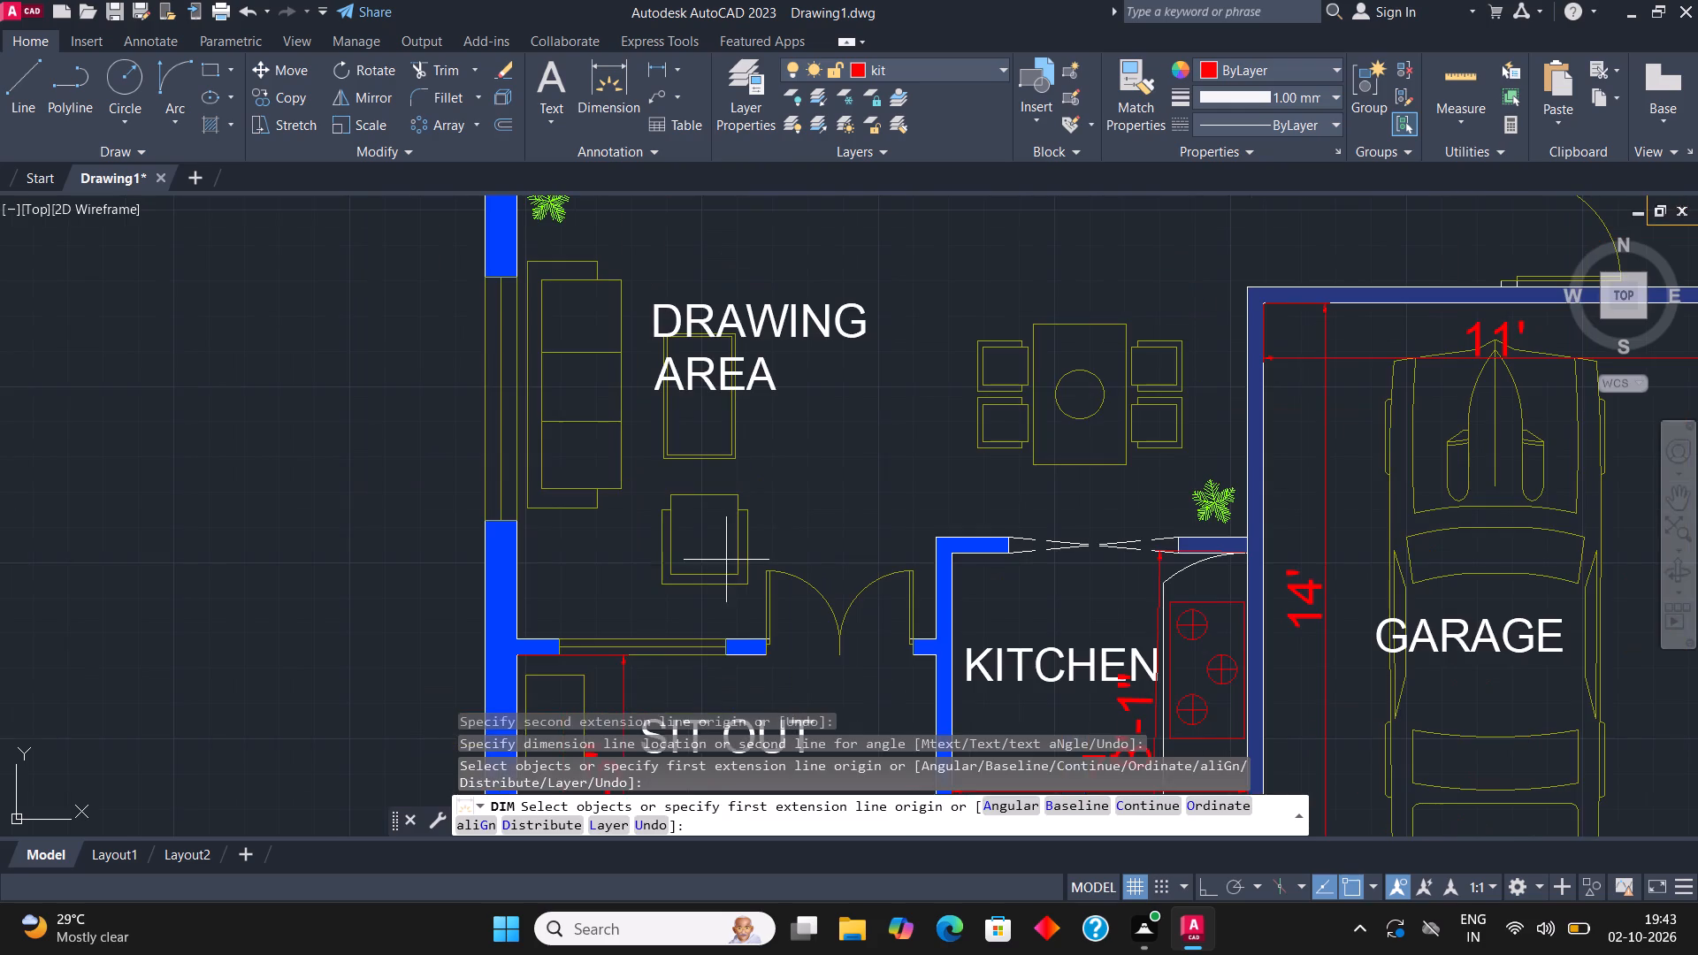
{"action": "scroll", "coordinate": [726, 500], "scroll_direction": "down", "scroll_amount": 1}
{"action": "middle_click_drag", "start_coordinate": [741, 496], "coordinate": [718, 529]}
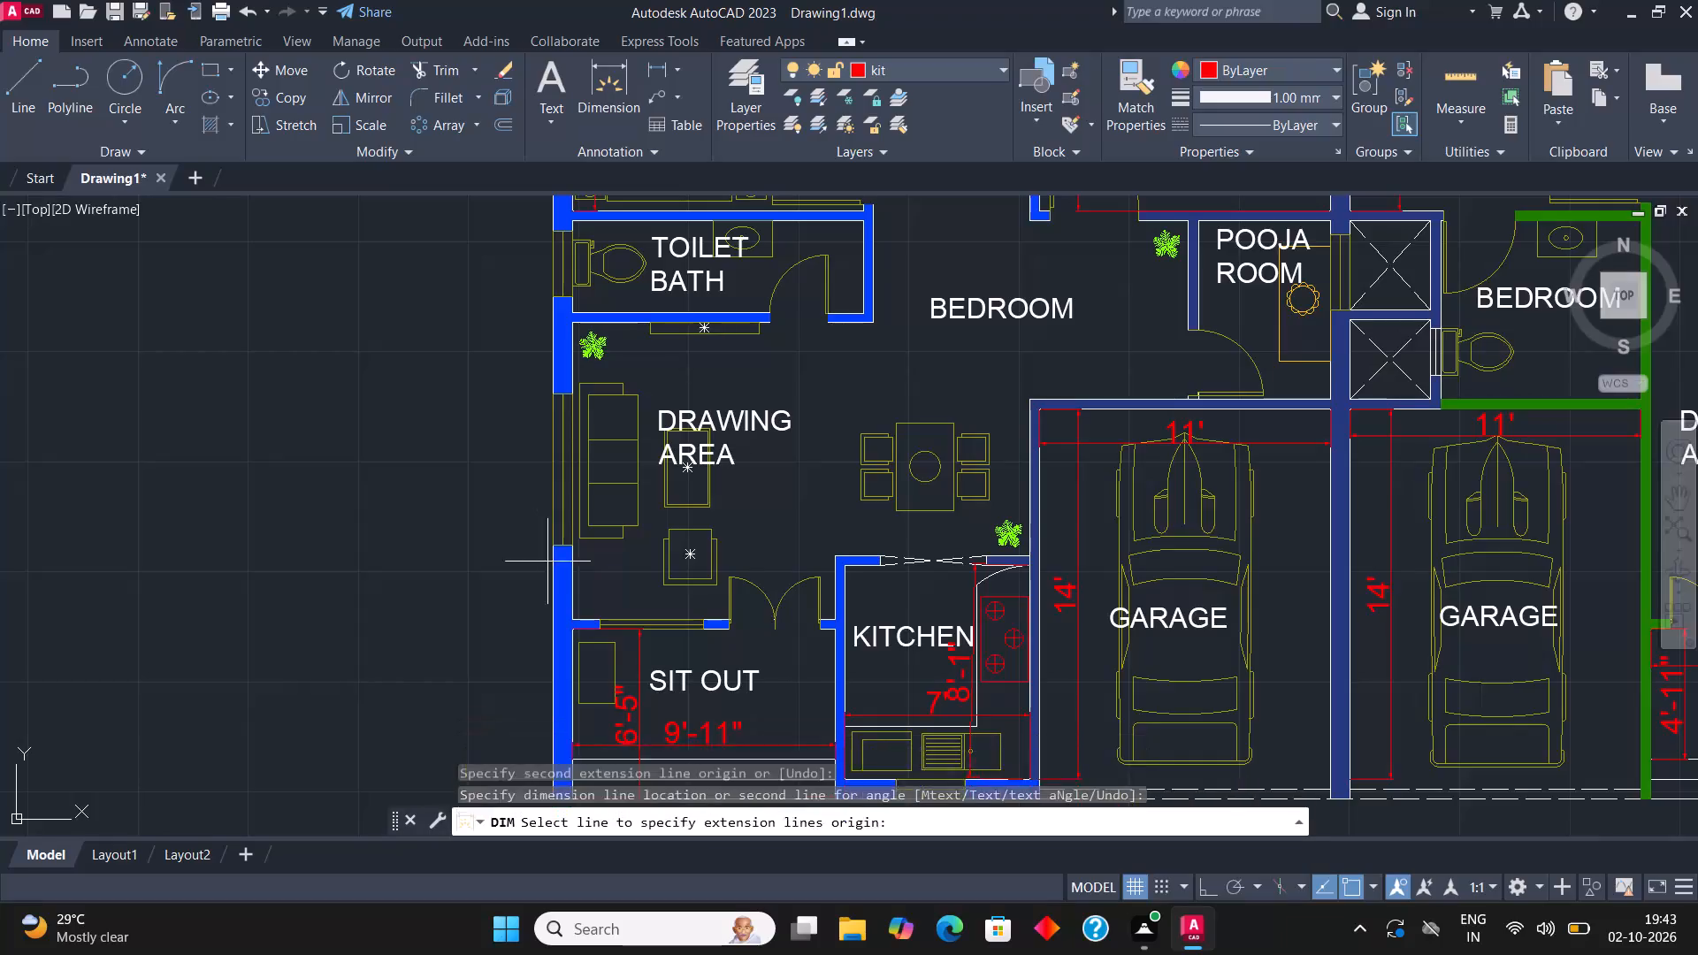
{"action": "scroll", "coordinate": [575, 618], "scroll_direction": "up", "scroll_amount": 1}
{"action": "left_click", "coordinate": [574, 617]}
{"action": "scroll", "coordinate": [577, 614], "scroll_direction": "down", "scroll_amount": 1}
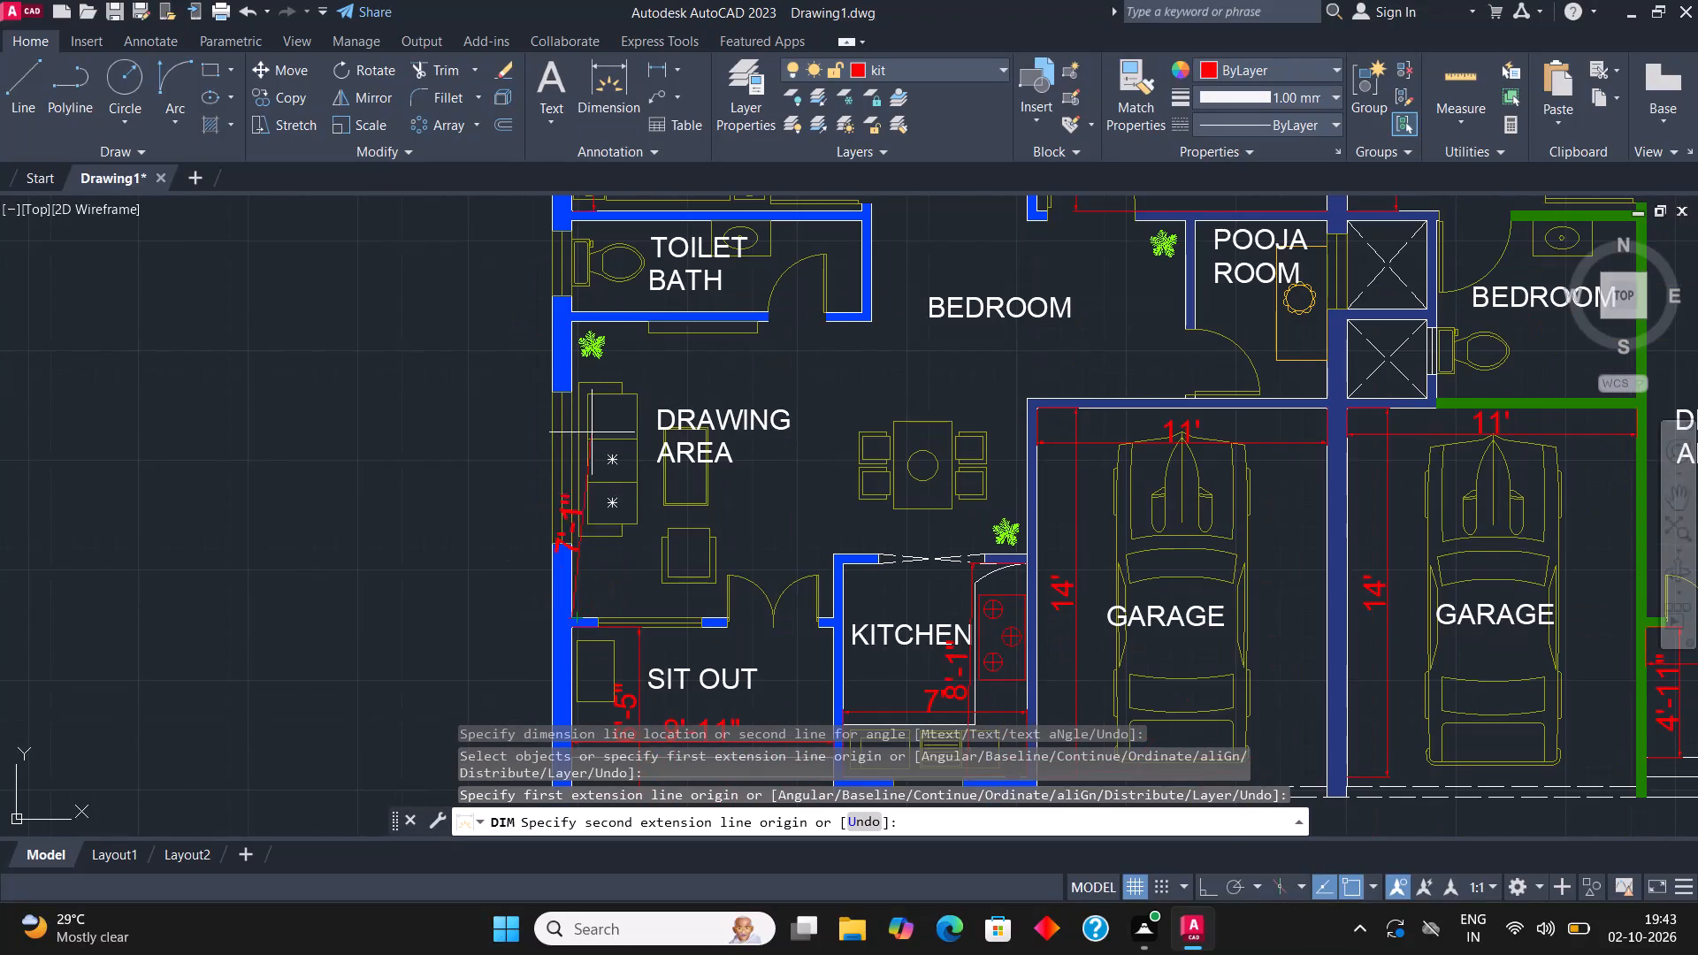
{"action": "left_click", "coordinate": [568, 321]}
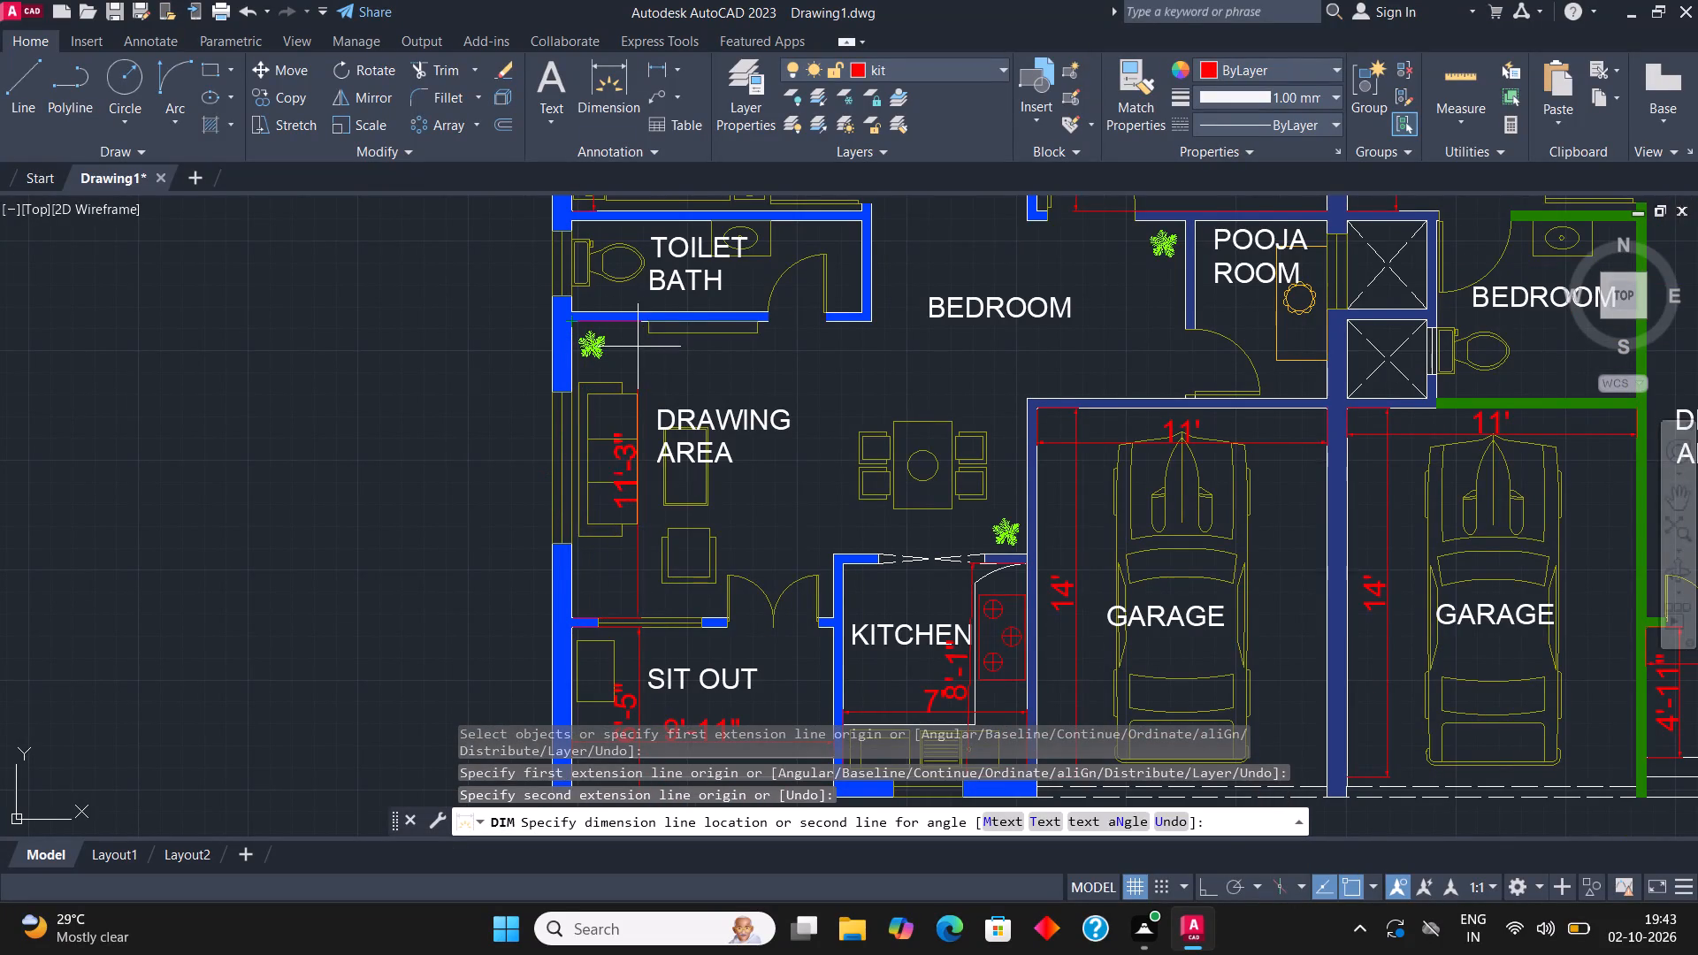
{"action": "left_click", "coordinate": [638, 347]}
{"action": "key", "text": "Escape"}
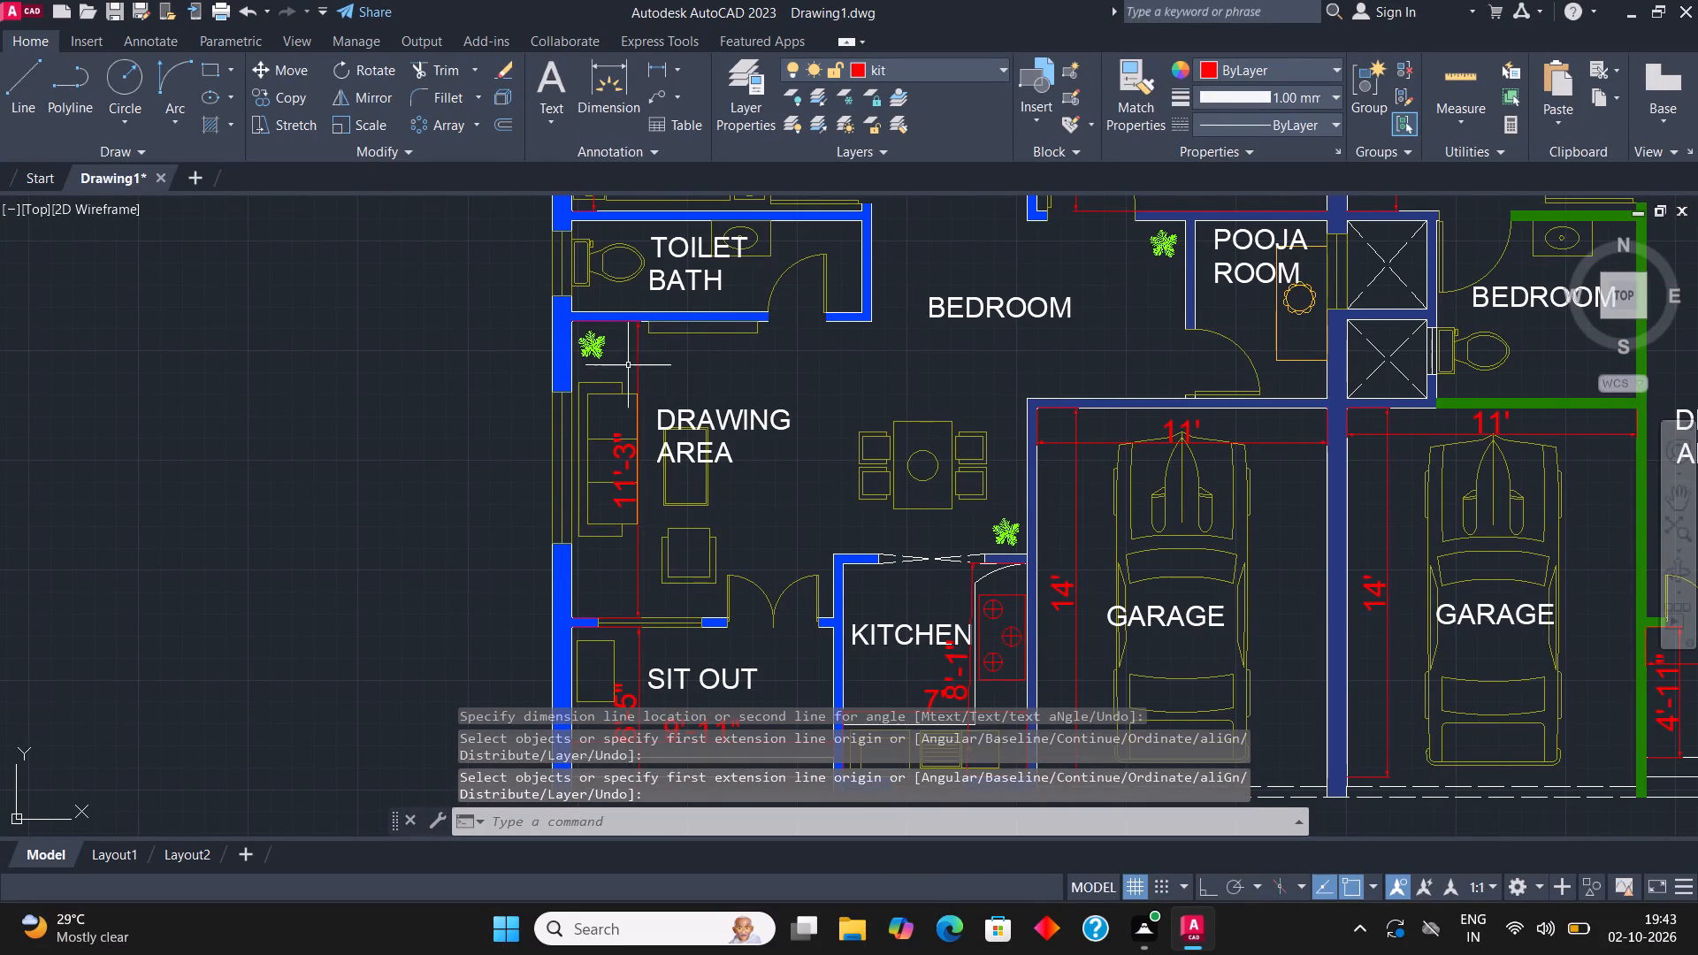
Dimension the same drawing area's width between the outer wall and the kitchen wall, placing the dimension line just above the entrance doors.
{"action": "middle_click_drag", "start_coordinate": [807, 436], "coordinate": [821, 359]}
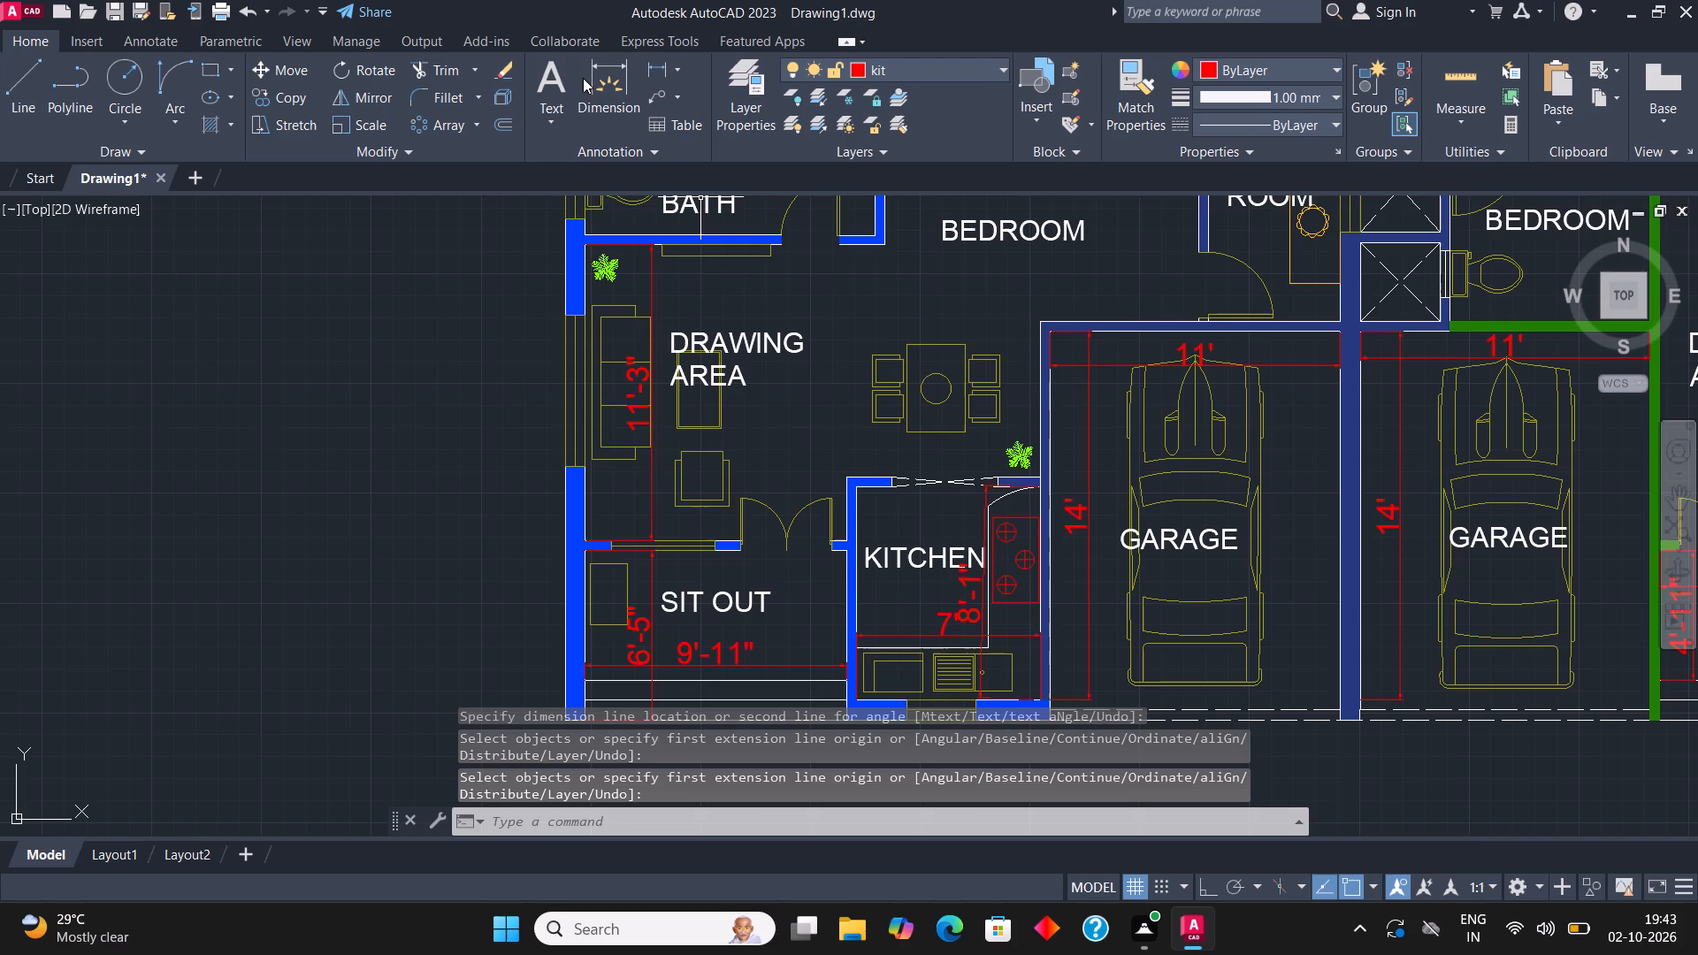
{"action": "left_click", "coordinate": [604, 74]}
{"action": "scroll", "coordinate": [593, 556], "scroll_direction": "up", "scroll_amount": 1}
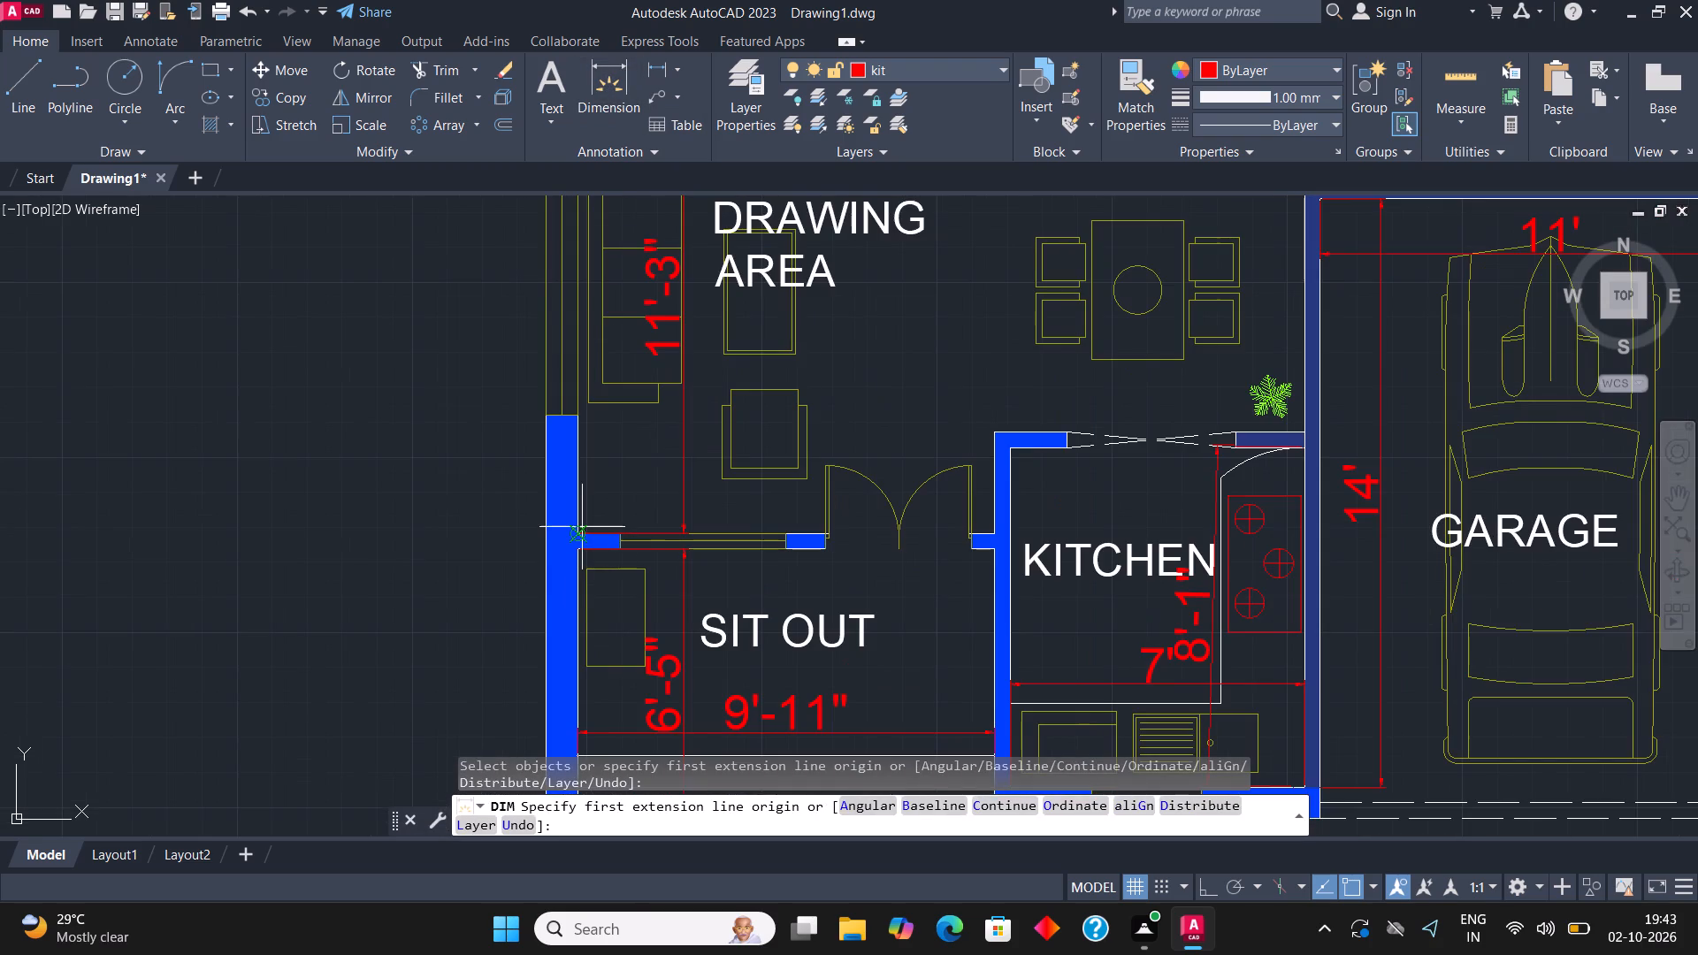
{"action": "left_click", "coordinate": [582, 527]}
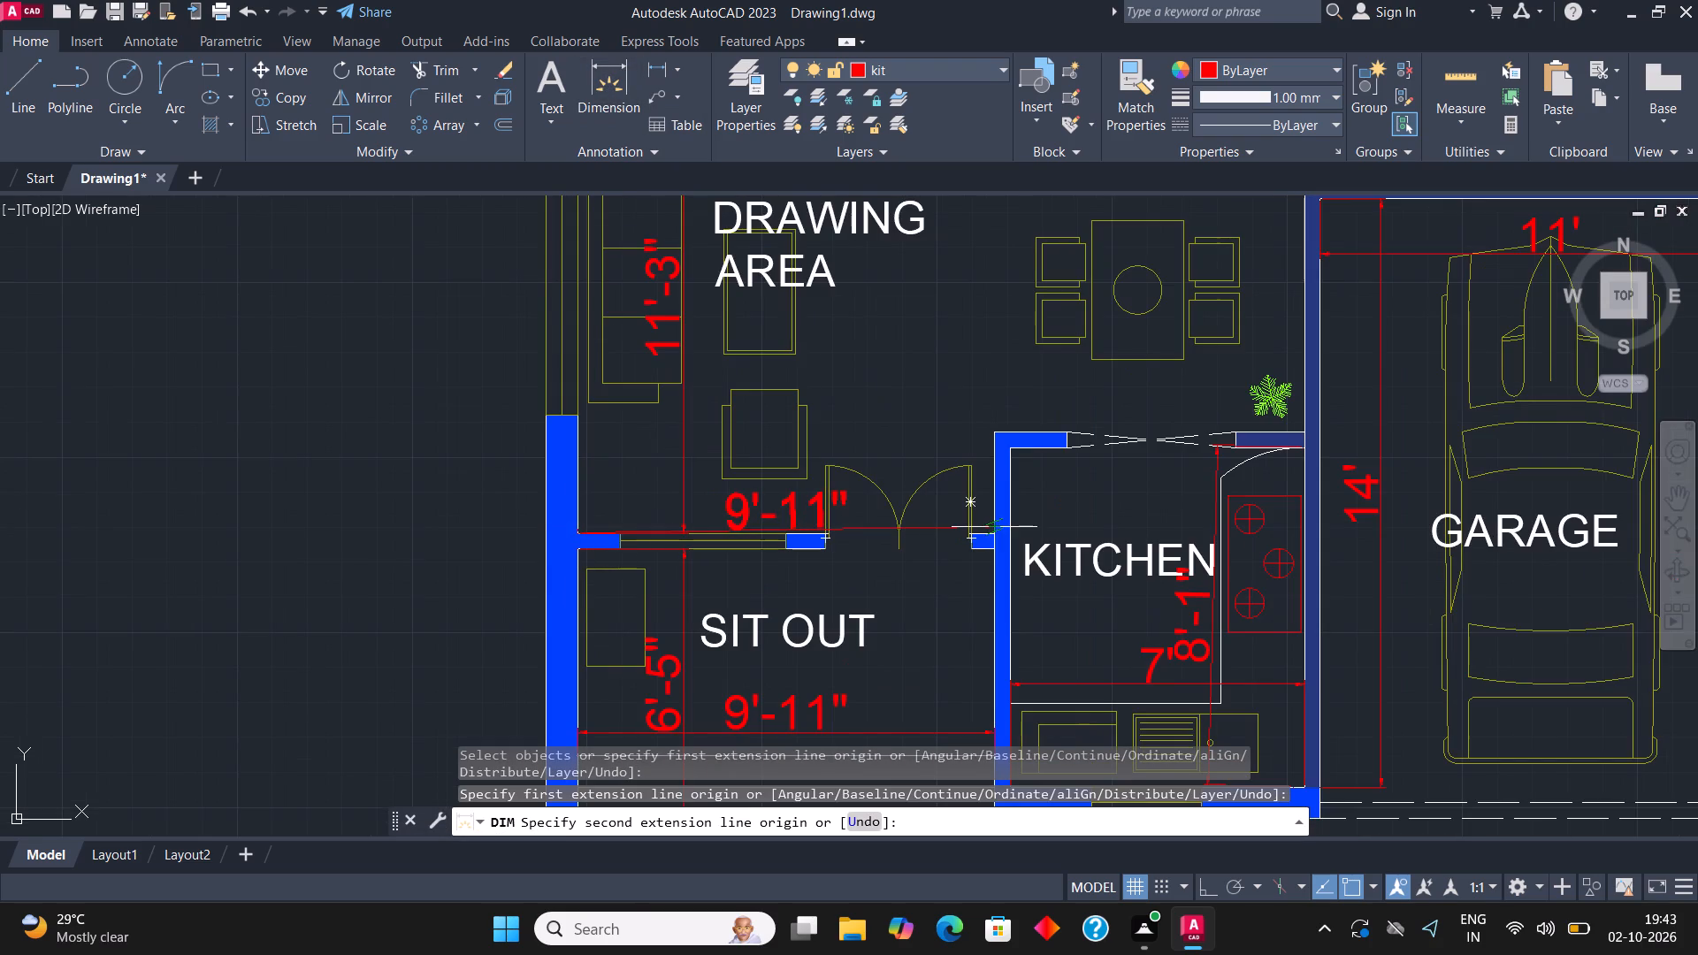
{"action": "left_click", "coordinate": [1000, 536]}
{"action": "left_click", "coordinate": [990, 459]}
{"action": "key", "text": "Escape"}
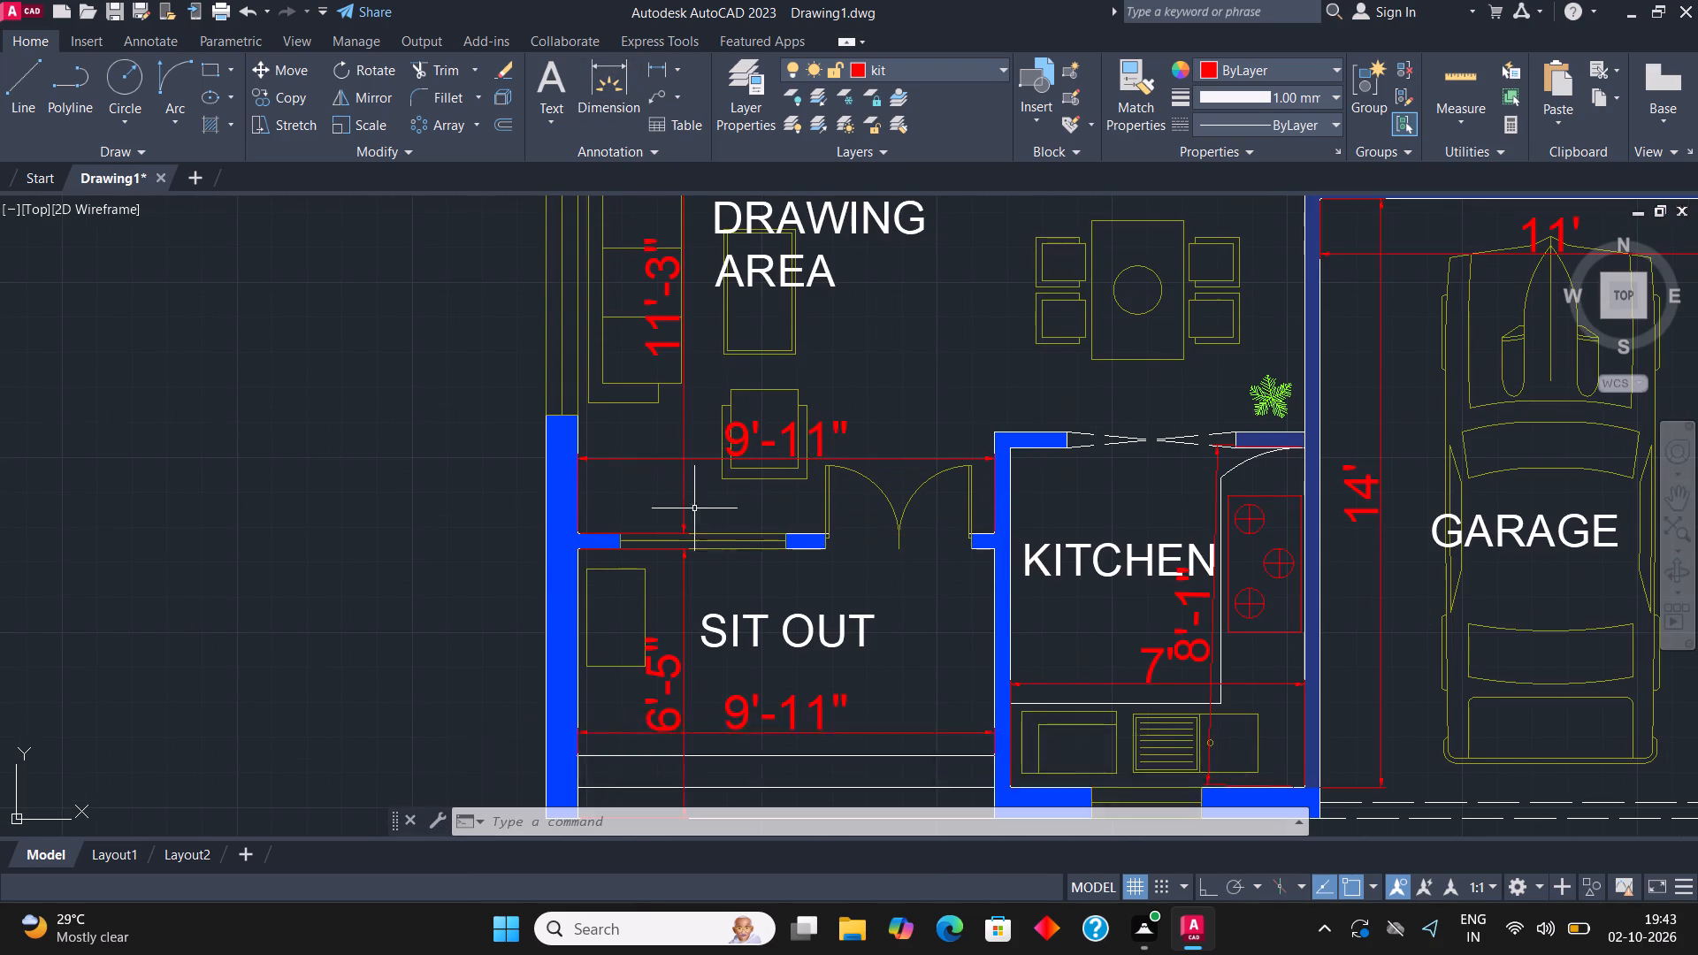
Change the BEDROOM label between the left unit's toilet and pooja room to LIVING AREA on two lines.
{"action": "middle_click_drag", "start_coordinate": [877, 374], "coordinate": [813, 445]}
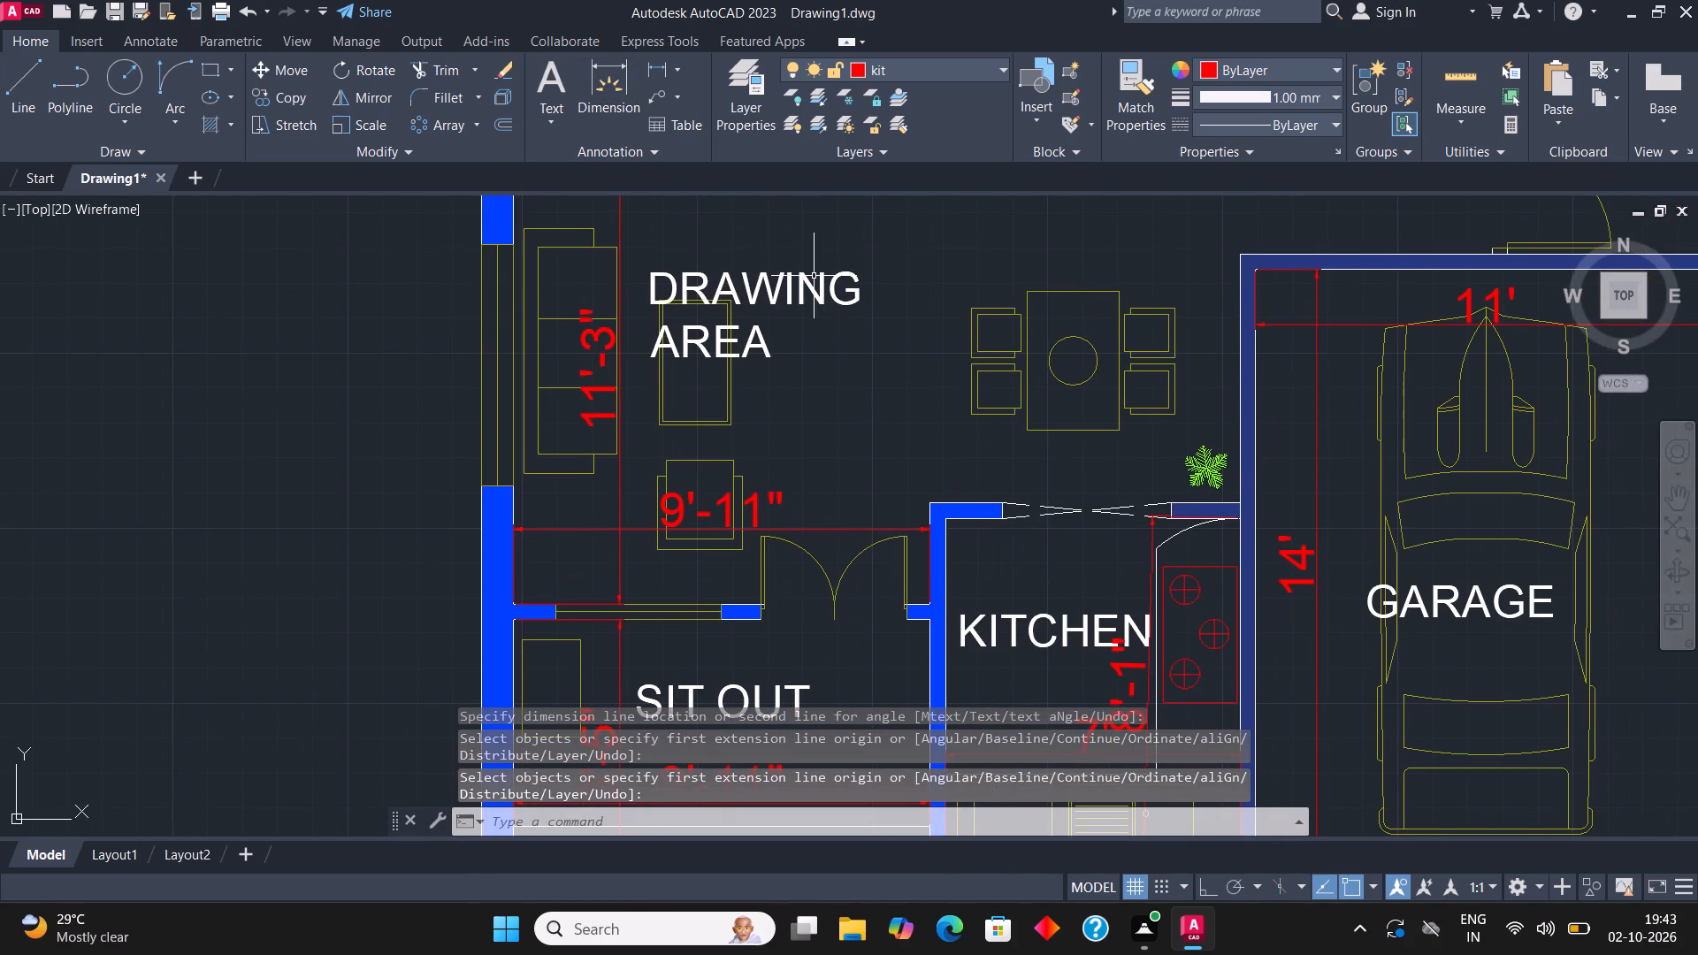
{"action": "middle_click_drag", "start_coordinate": [876, 357], "coordinate": [638, 623]}
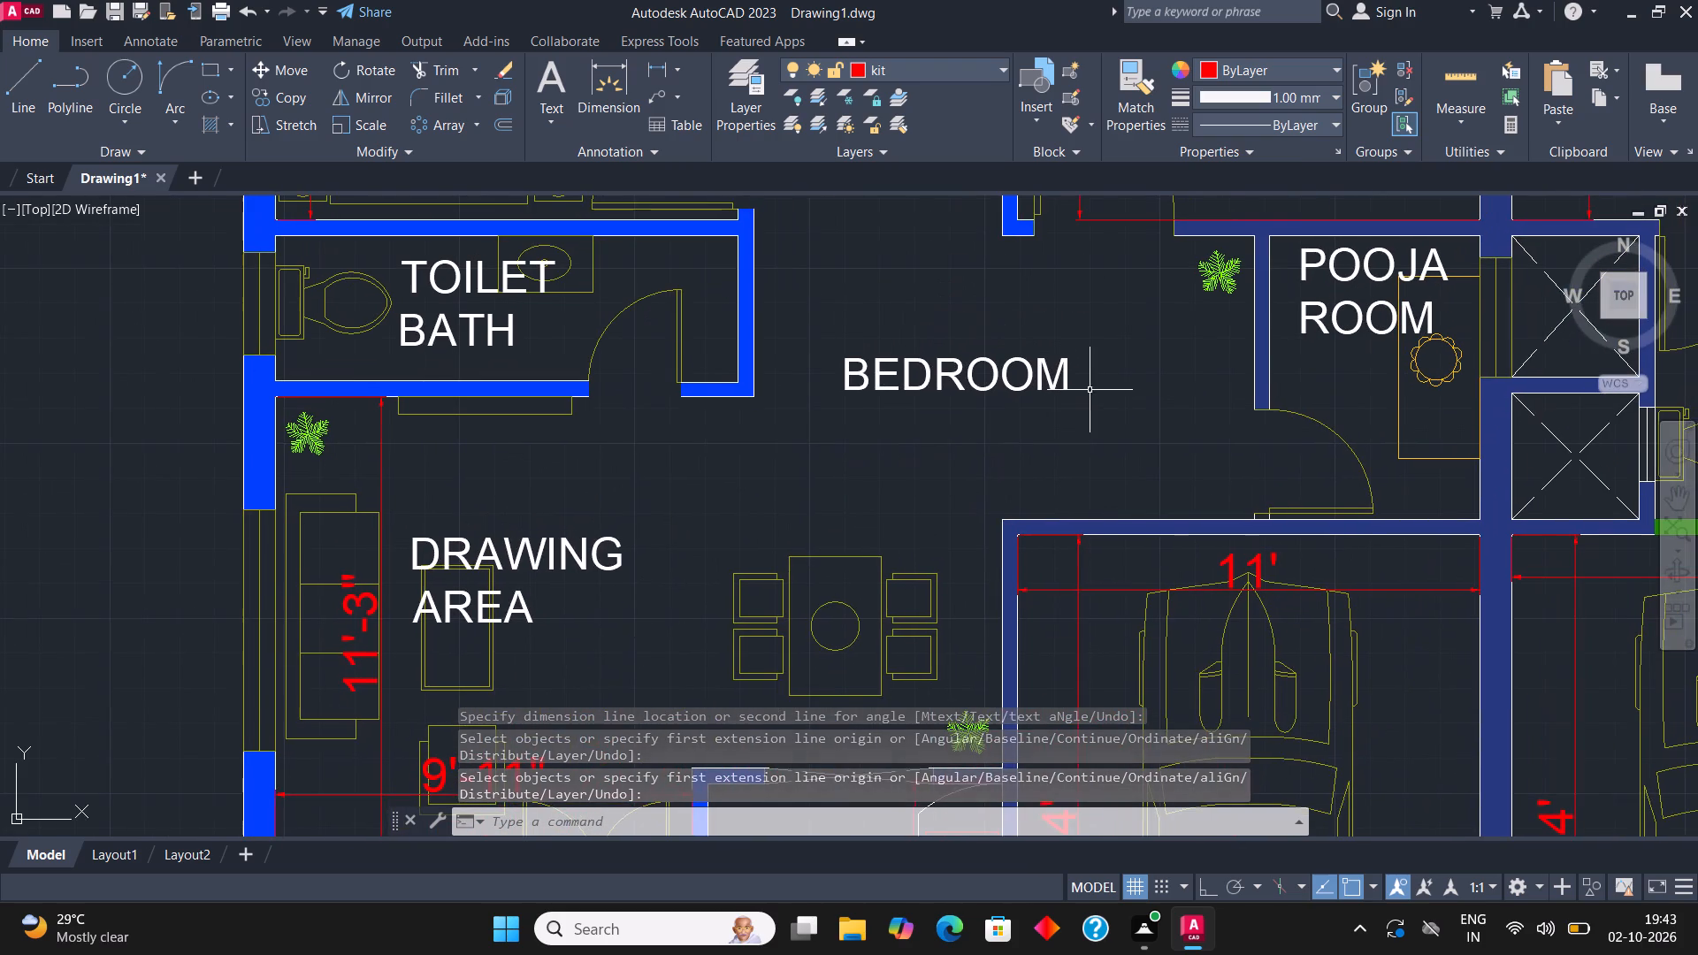
{"action": "middle_click_drag", "start_coordinate": [966, 460], "coordinate": [946, 460]}
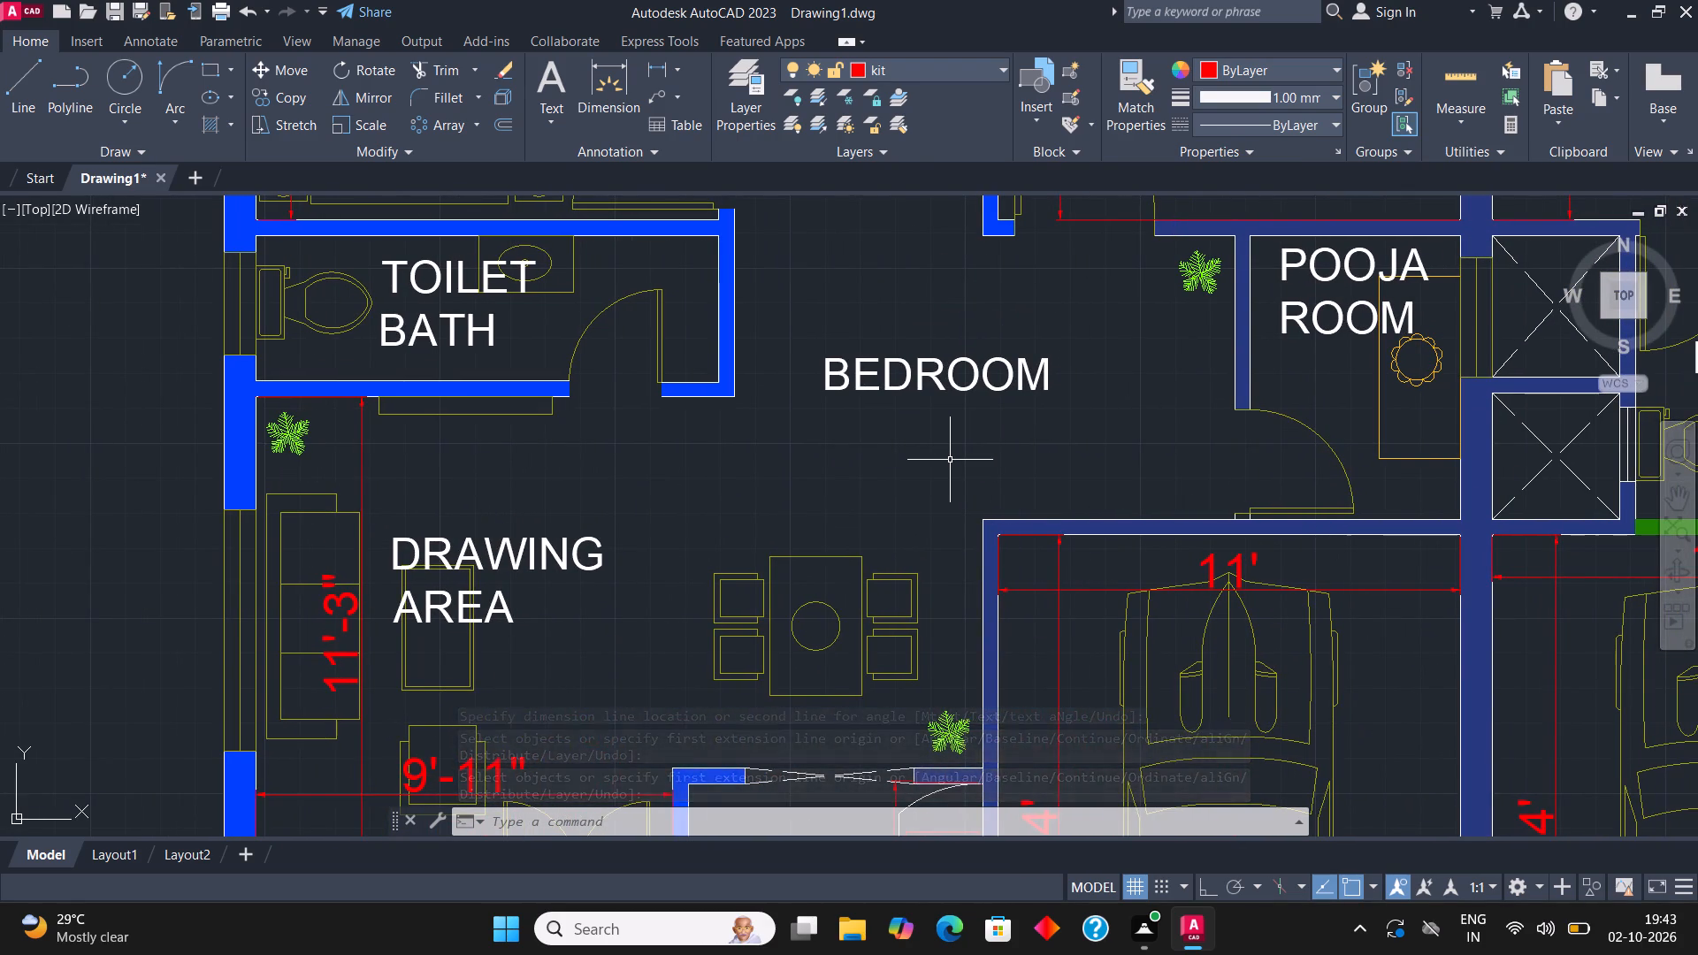
{"action": "left_click", "coordinate": [926, 375]}
{"action": "right_click", "coordinate": [926, 375]}
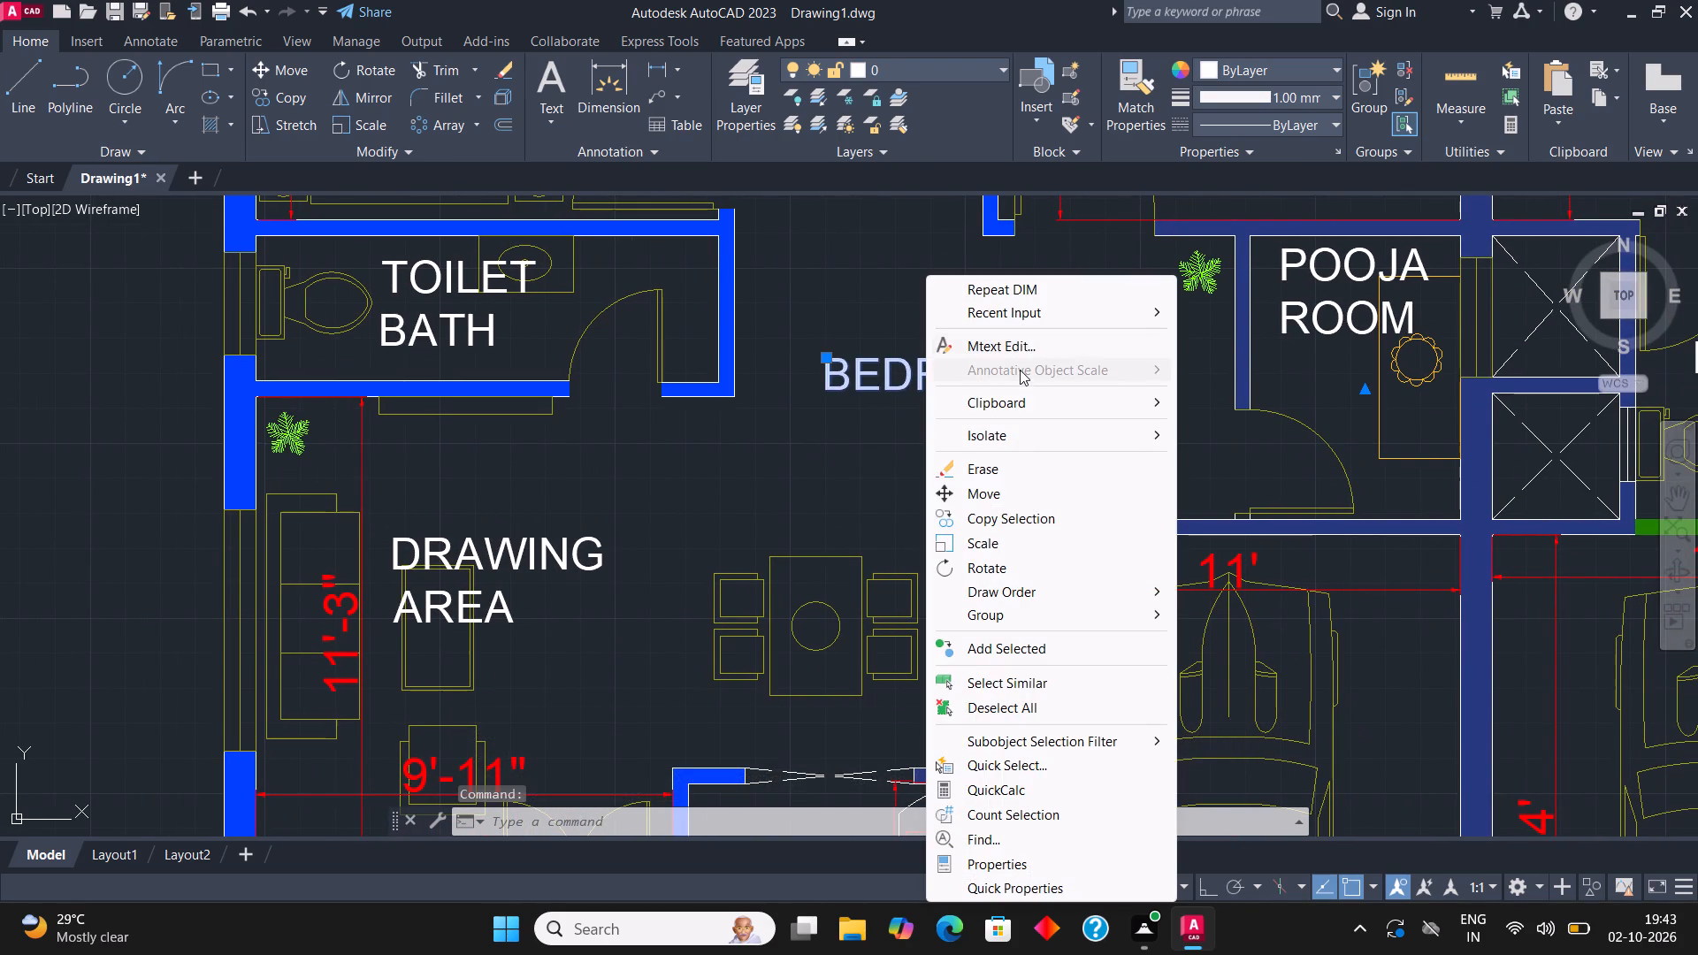
{"action": "left_click", "coordinate": [1020, 352]}
{"action": "left_click", "coordinate": [1105, 378]}
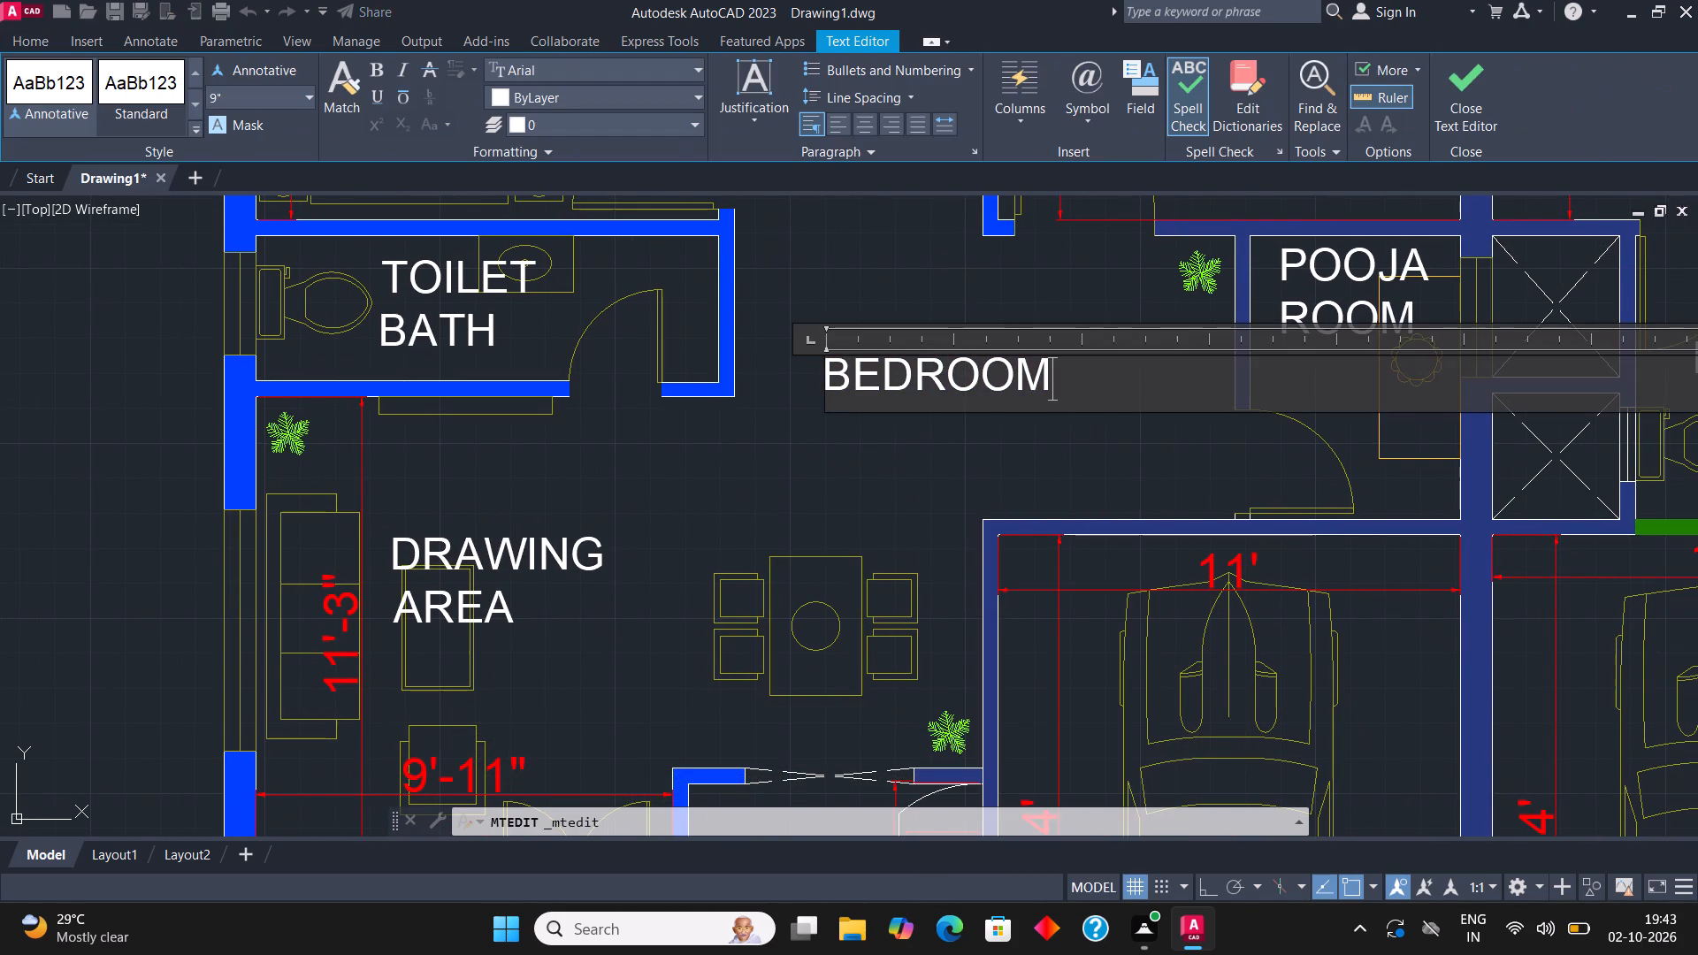
{"action": "key", "text": "BackSpace"}
{"action": "key", "text": "BackSpace"}
{"action": "key", "text": "BackSpace"}
{"action": "key", "text": "BackSpace"}
{"action": "key", "text": "BackSpace"}
{"action": "key", "text": "BackSpace"}
{"action": "key", "text": "BackSpace"}
{"action": "key", "text": "BackSpace"}
{"action": "key", "text": "BackSpace"}
{"action": "key", "text": "BackSpace"}
{"action": "key", "text": "BackSpace"}
{"action": "key", "text": "BackSpace"}
{"action": "key", "text": "BackSpace"}
{"action": "key", "text": "BackSpace"}
{"action": "key", "text": "BackSpace"}
{"action": "key", "text": "BackSpace"}
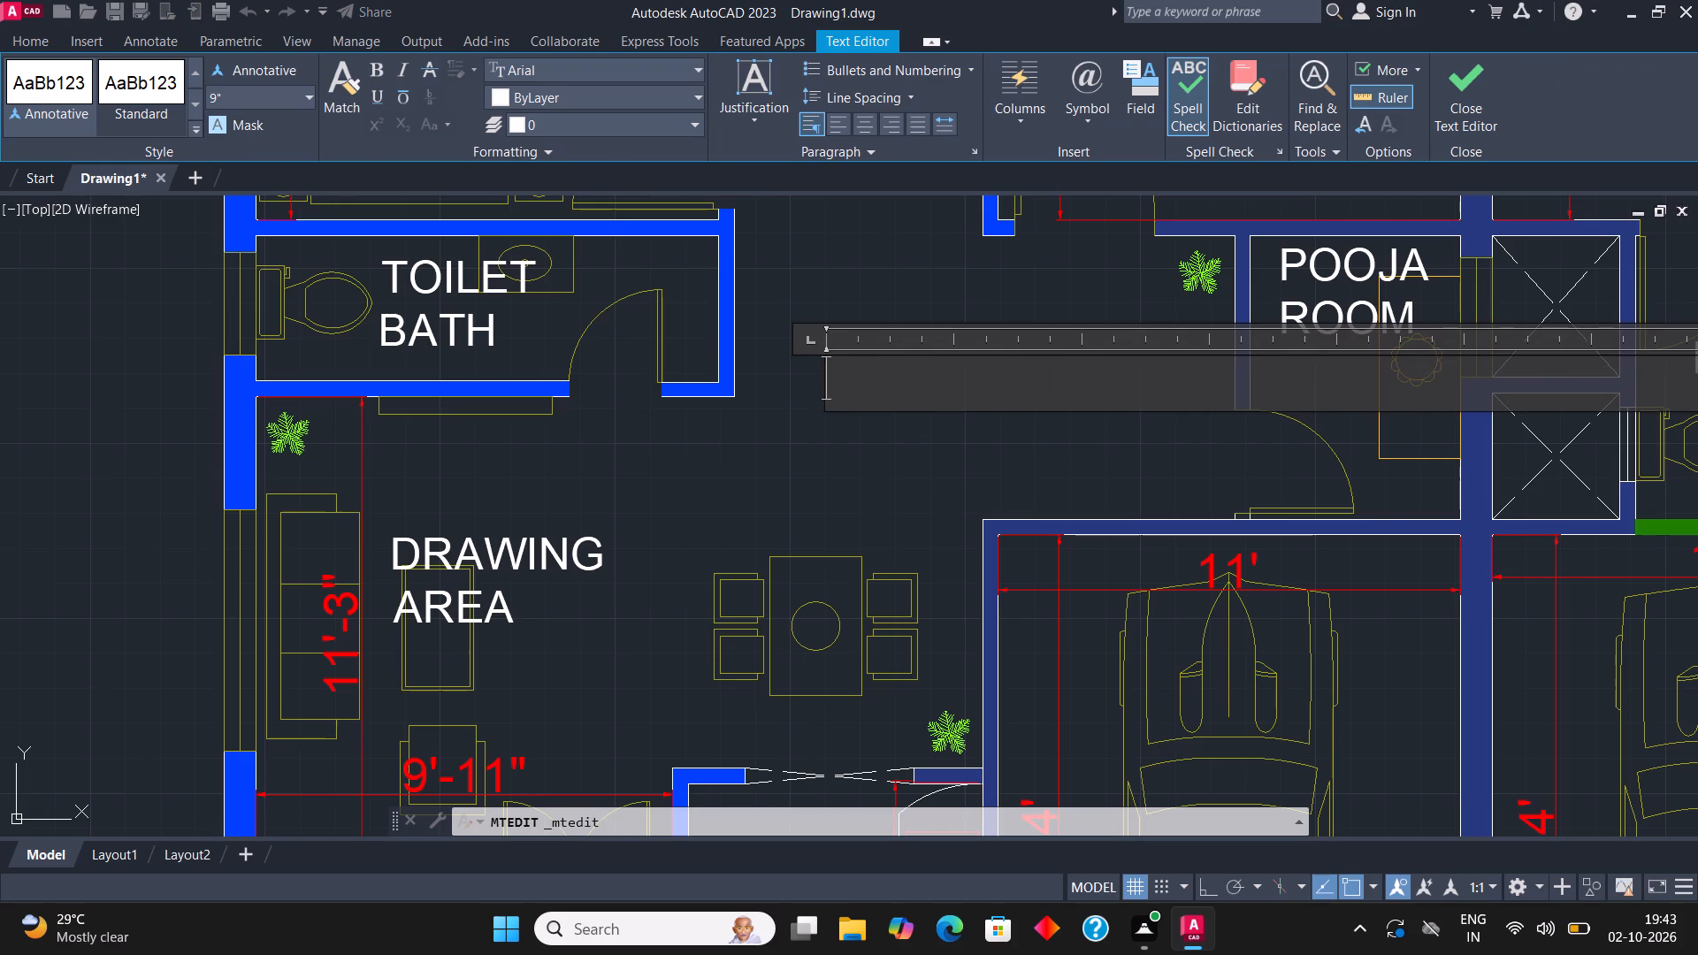
{"action": "type", "text": "LIVIN"}
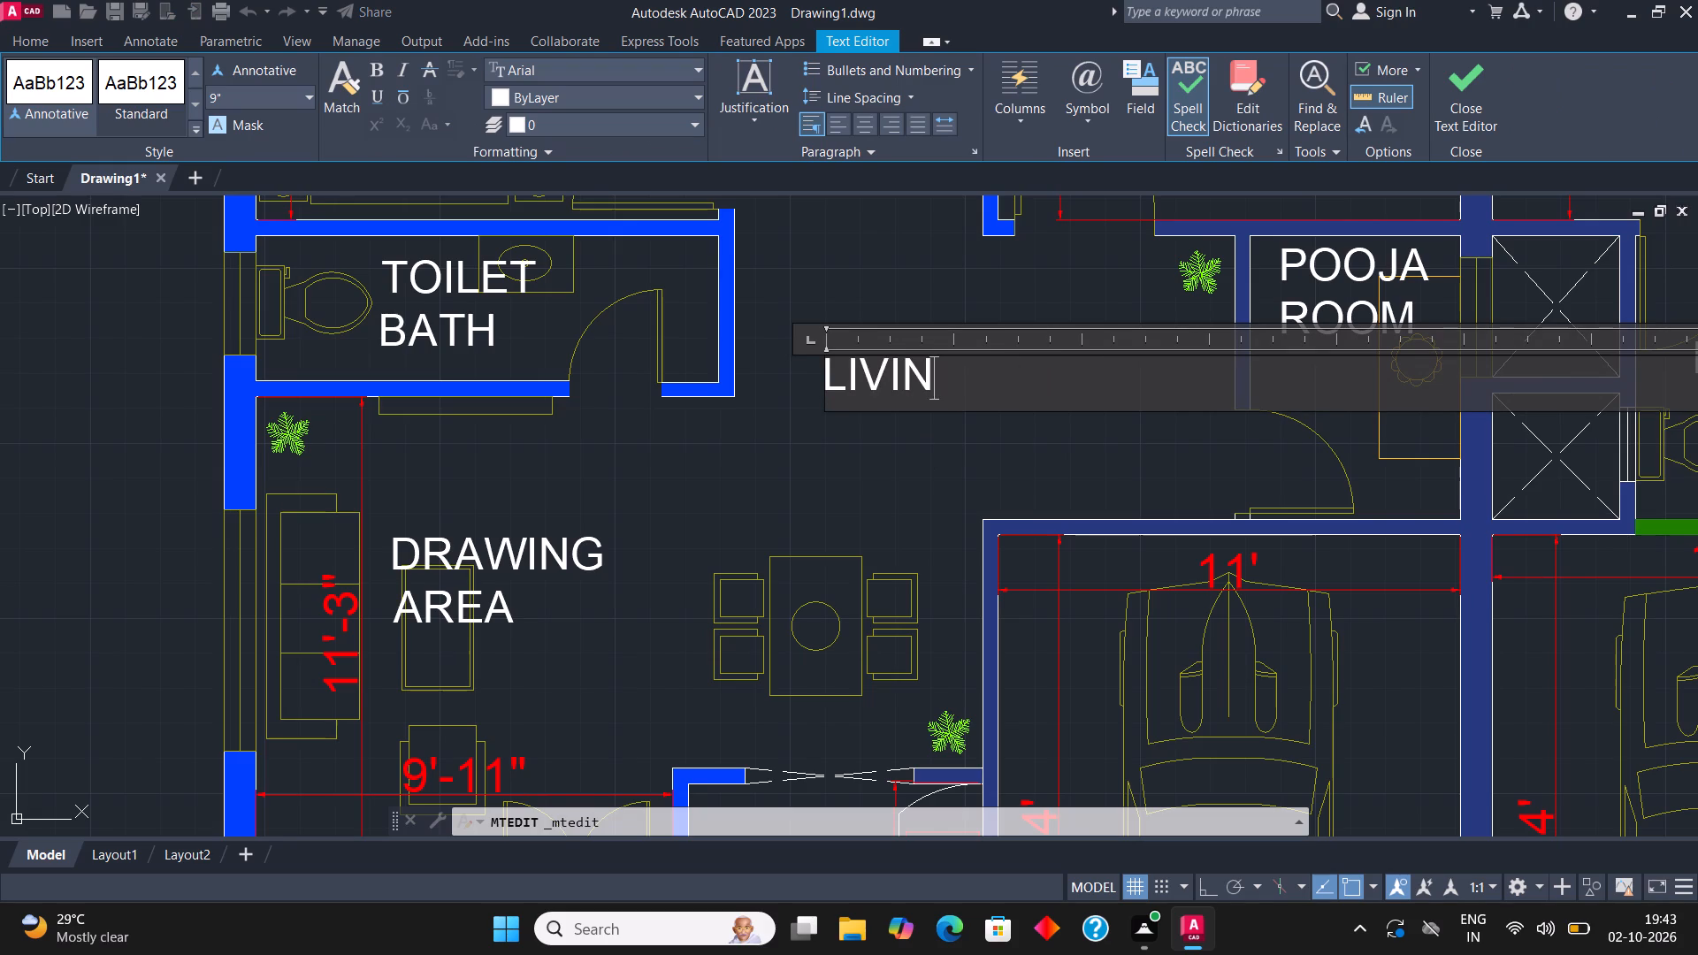
{"action": "key", "text": "g"}
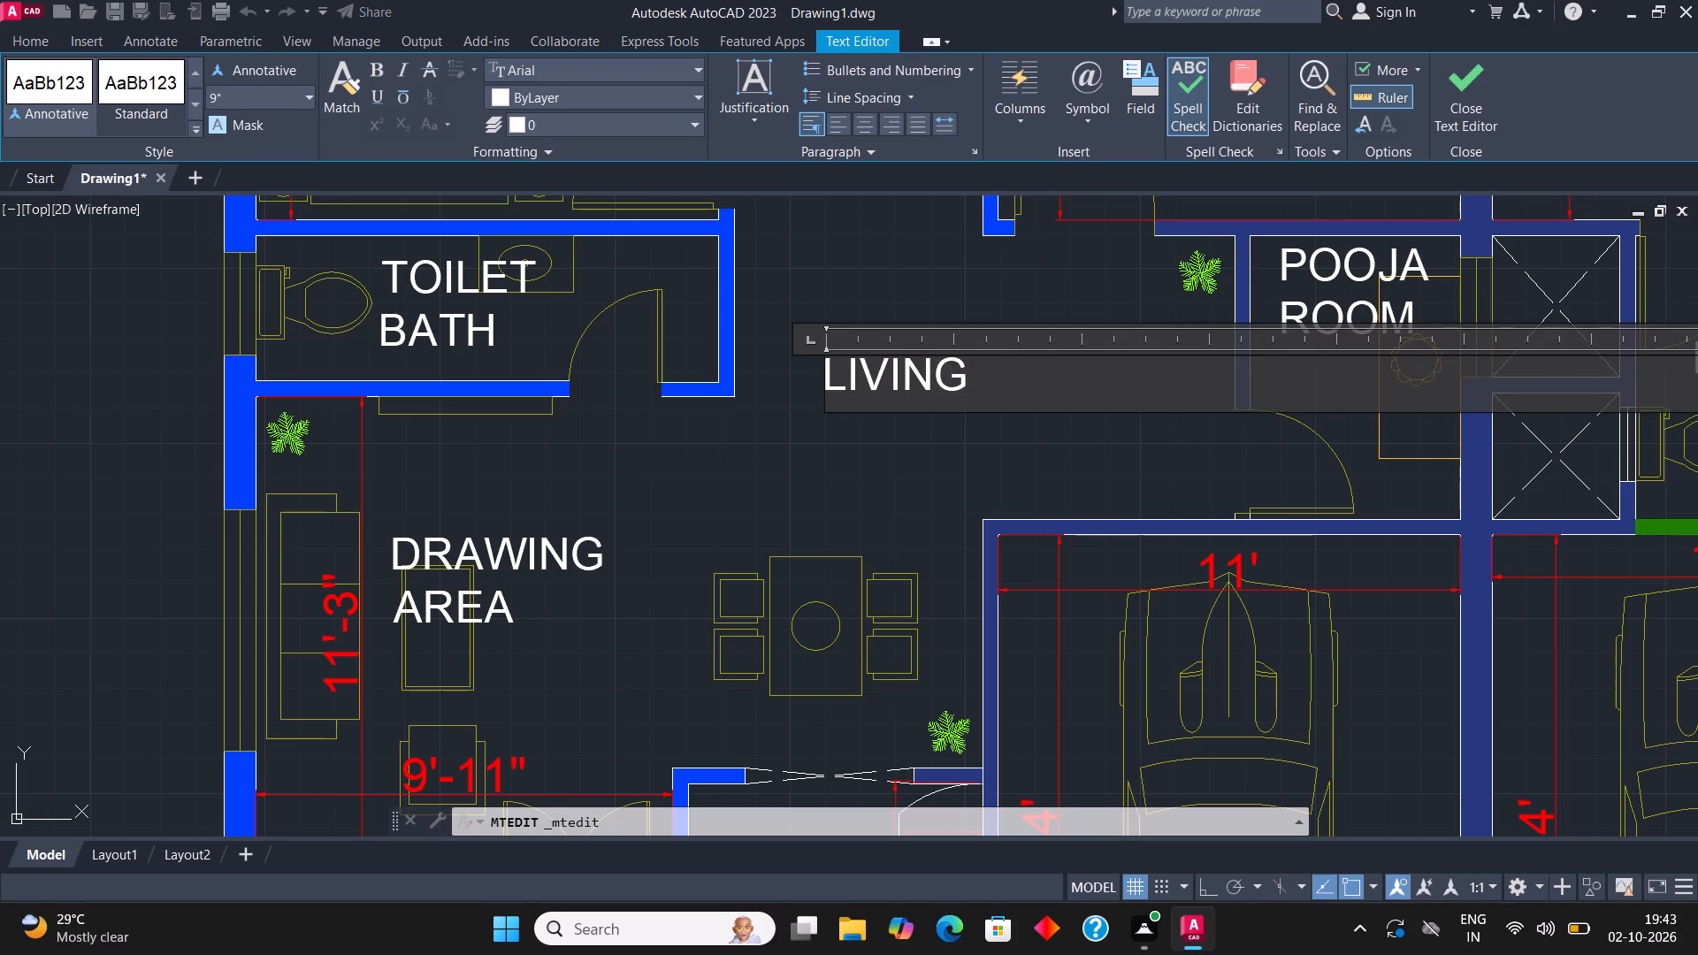
{"action": "key", "text": "Return"}
{"action": "type", "text": "AREA"}
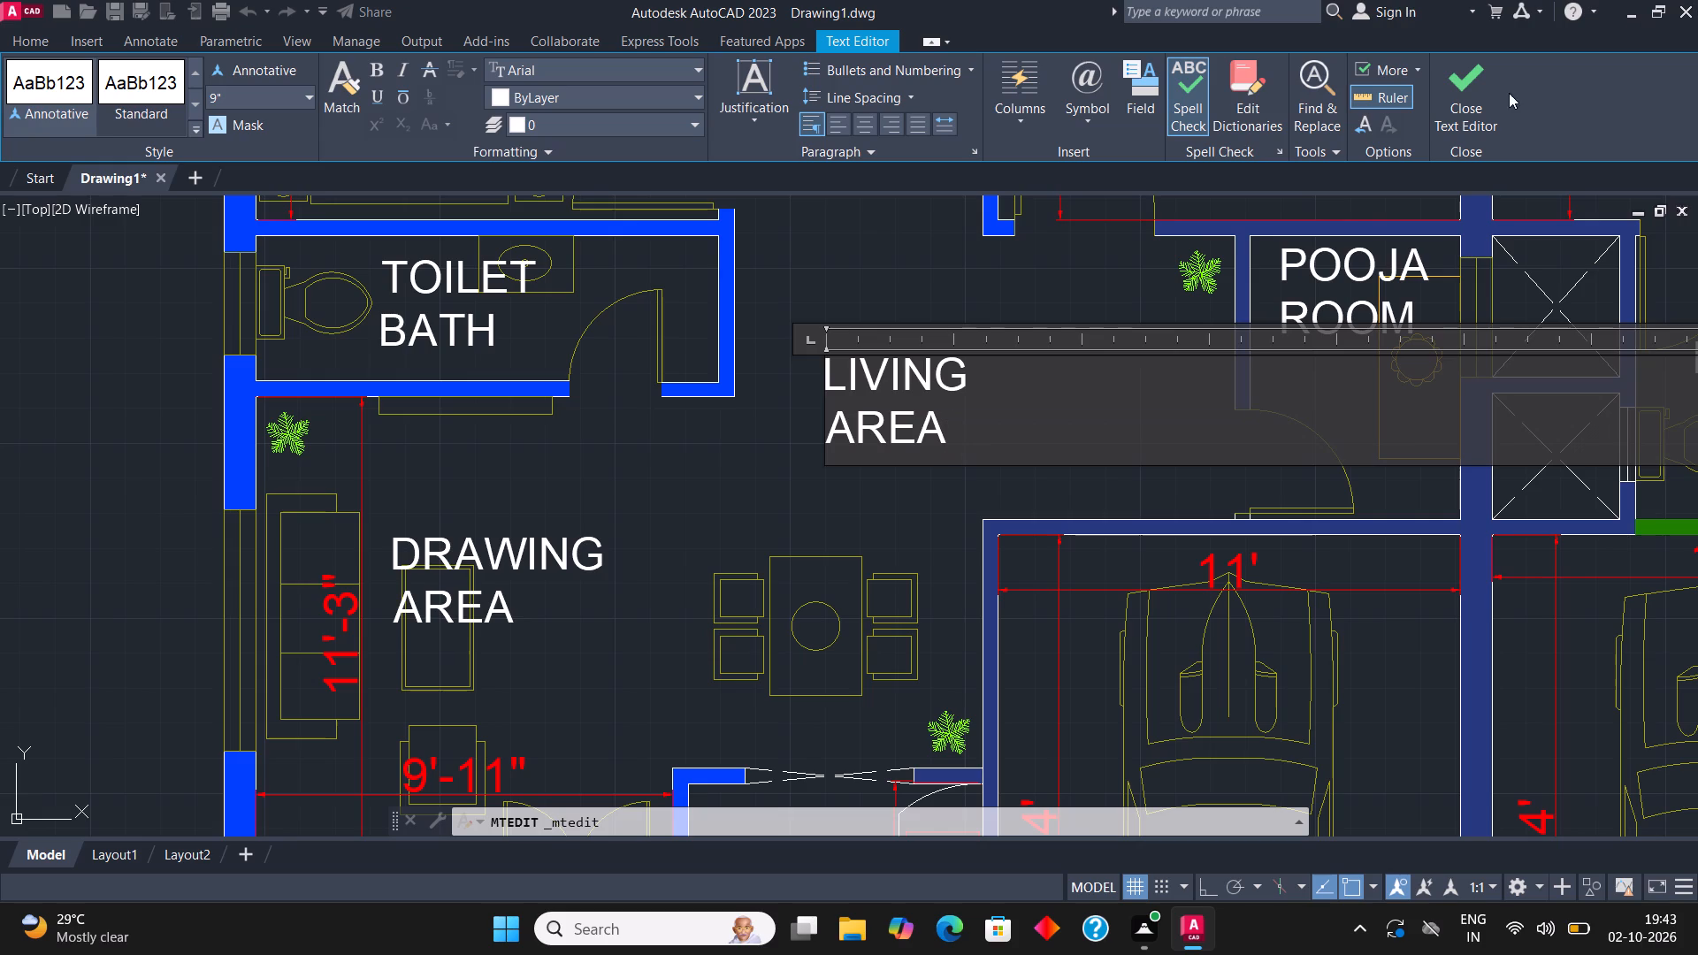
{"action": "left_click", "coordinate": [1473, 84]}
Dimension the left unit's living area width from the toilet's outer corner to the pooja room wall, placing the dimension line above the label.
{"action": "middle_click_drag", "start_coordinate": [1188, 350], "coordinate": [1043, 412]}
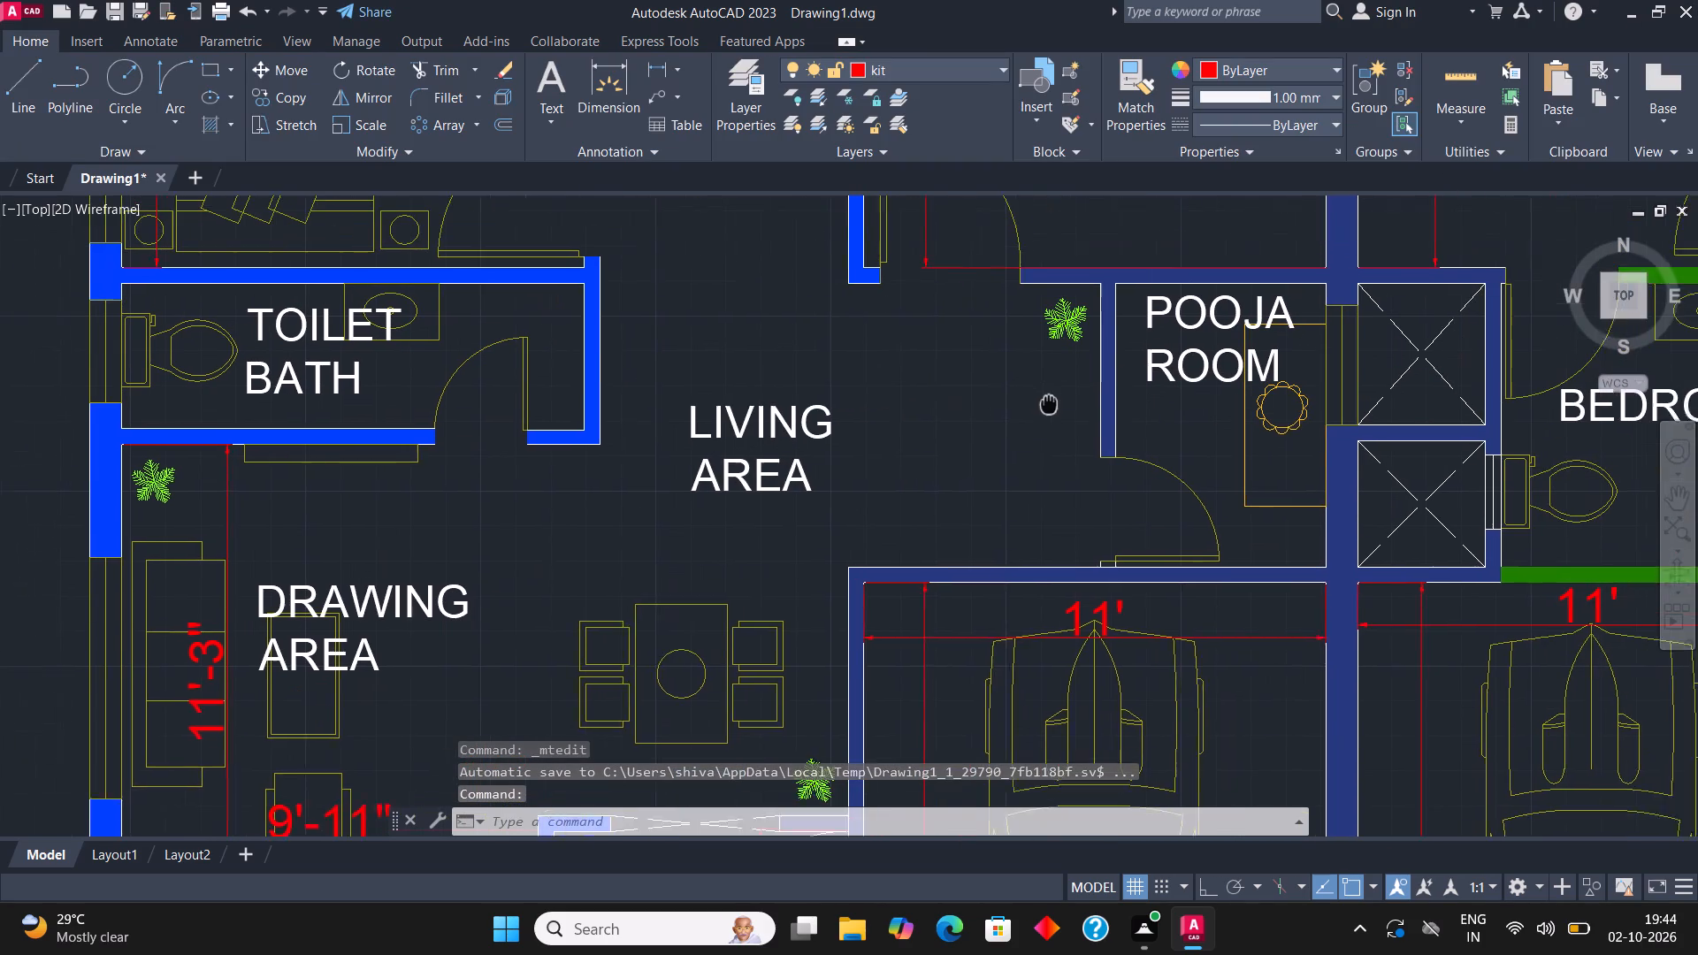
{"action": "middle_click_drag", "start_coordinate": [1043, 412], "coordinate": [1033, 416]}
{"action": "left_click", "coordinate": [600, 80]}
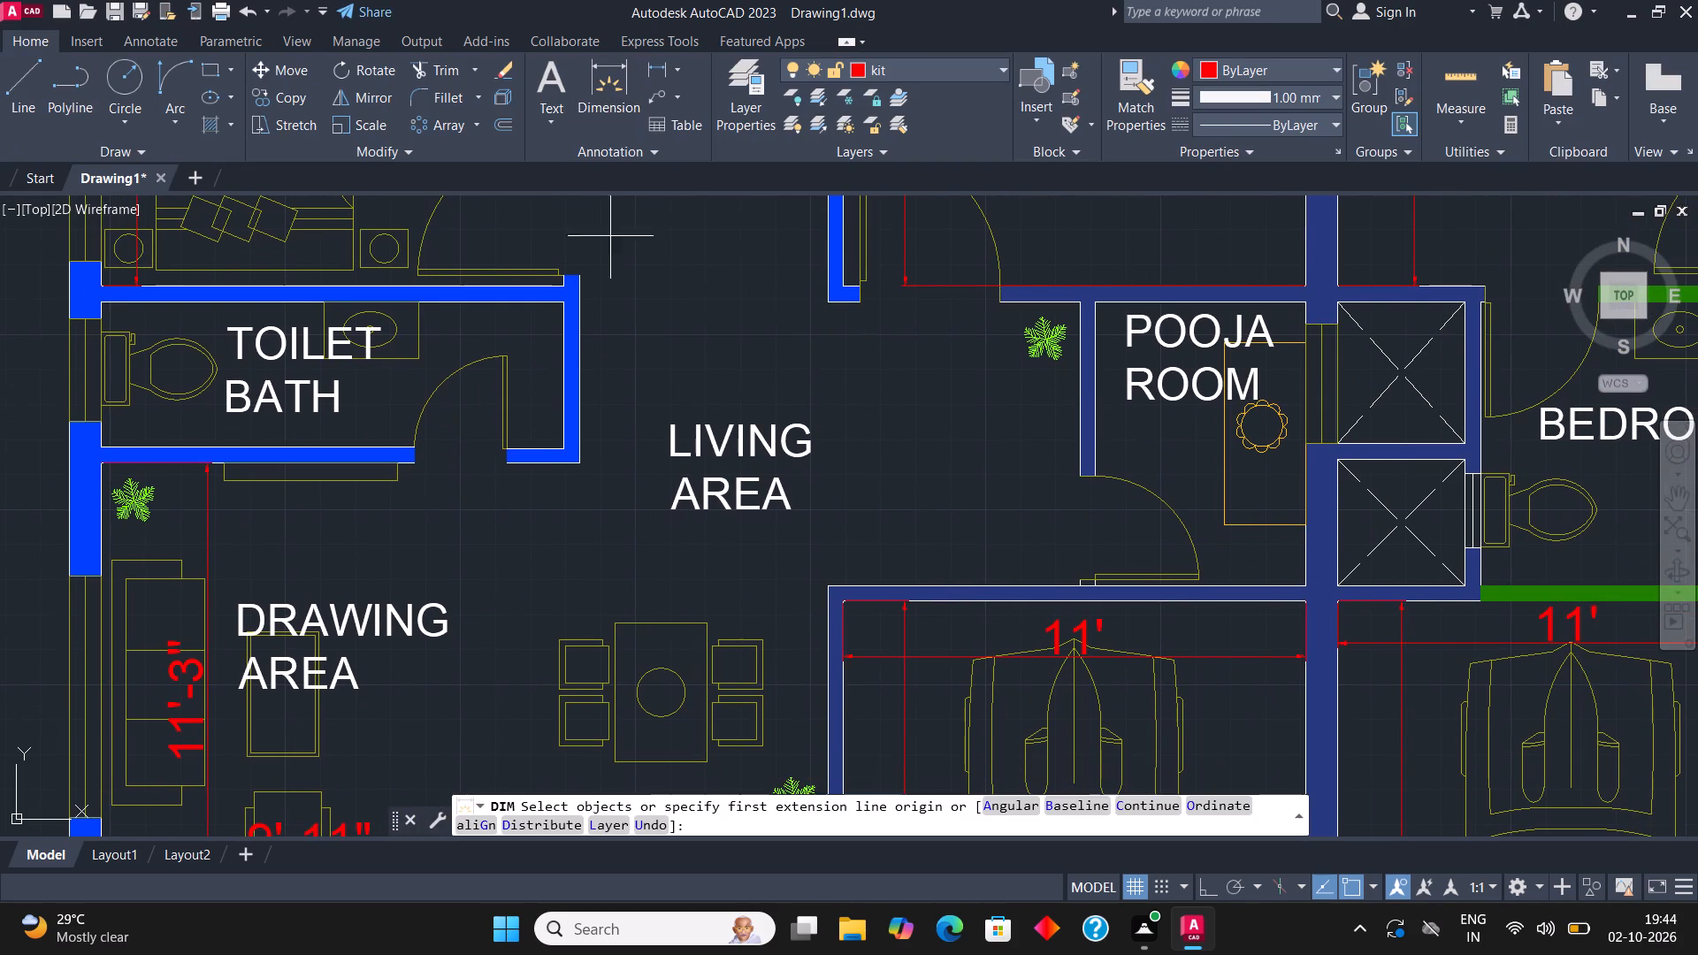
{"action": "left_click", "coordinate": [577, 466]}
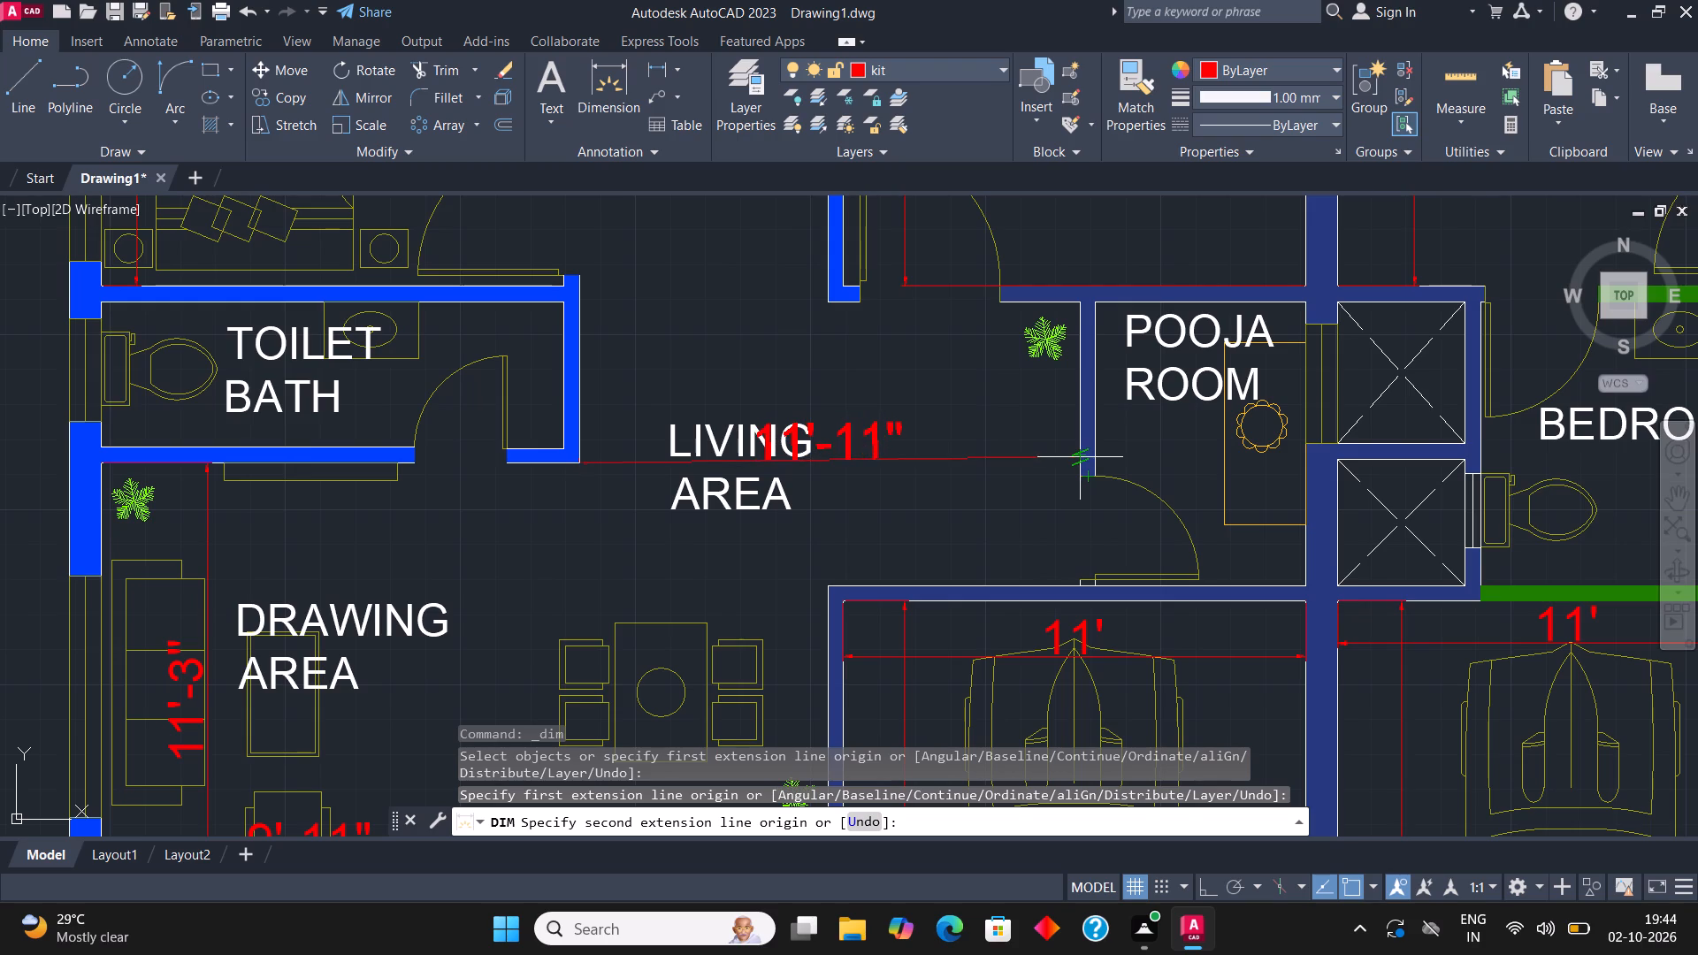
{"action": "left_click", "coordinate": [1077, 459]}
{"action": "left_click", "coordinate": [1072, 406]}
Dimension the living area's depth along the pooja room wall, from the bedroom wall to the garage wall, placing the dimension line on the living side.
{"action": "middle_click_drag", "start_coordinate": [1056, 412], "coordinate": [940, 420]}
{"action": "left_click", "coordinate": [623, 70]}
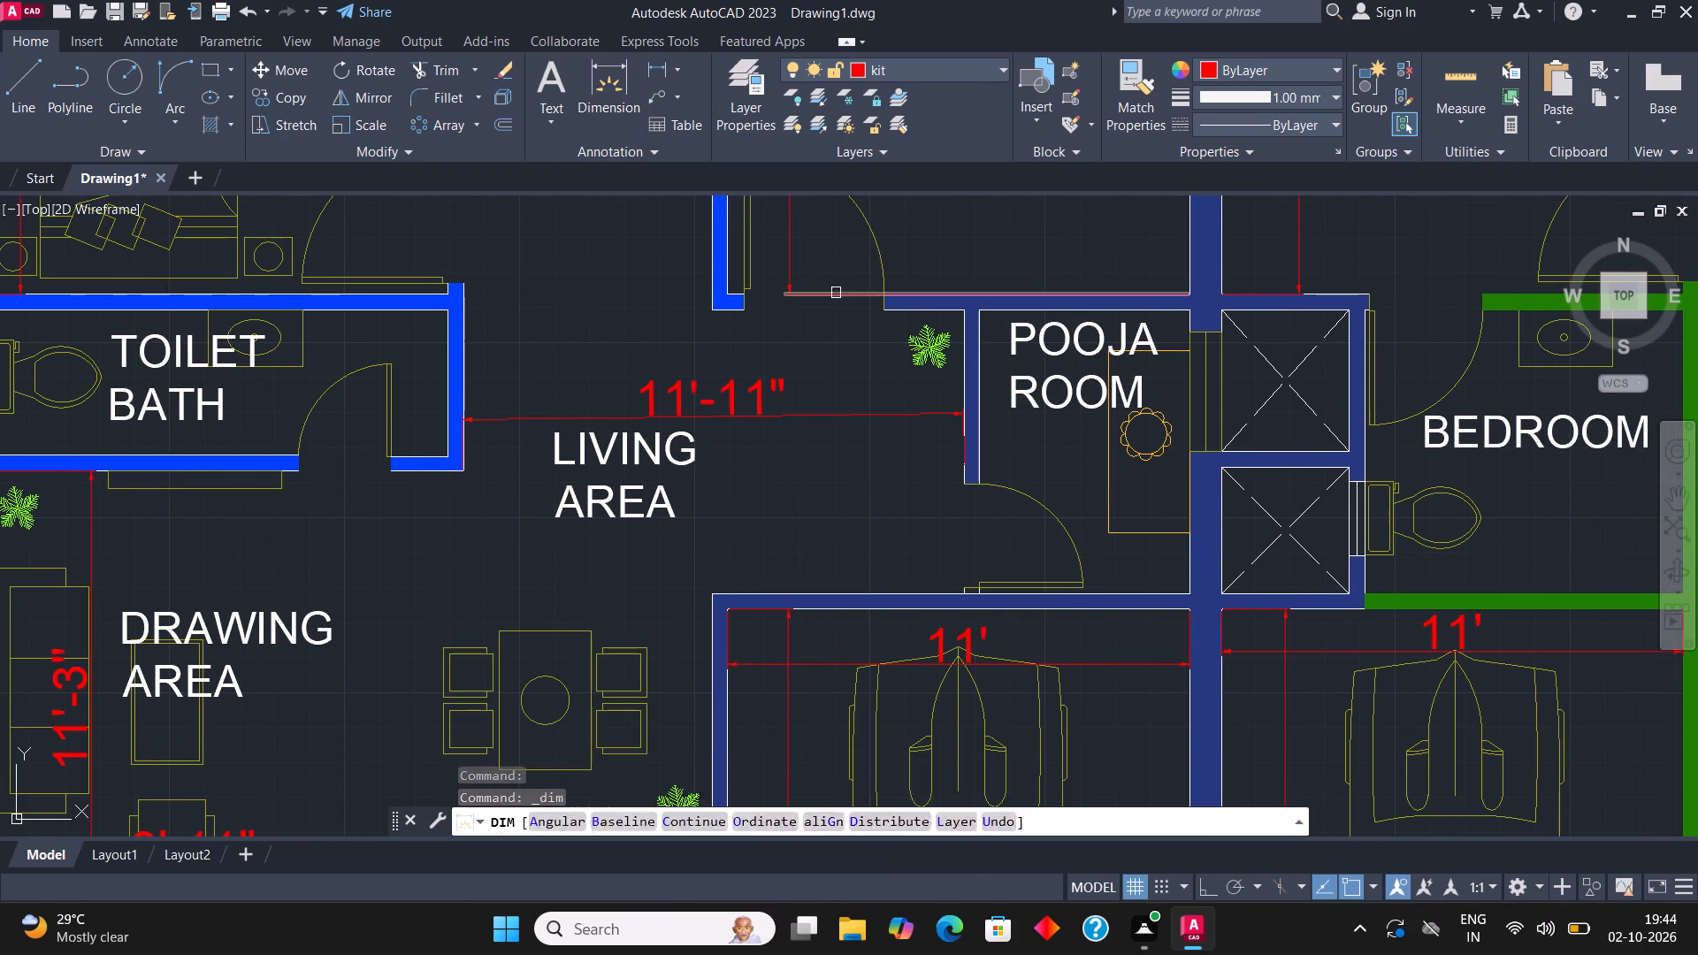
{"action": "left_click", "coordinate": [961, 311]}
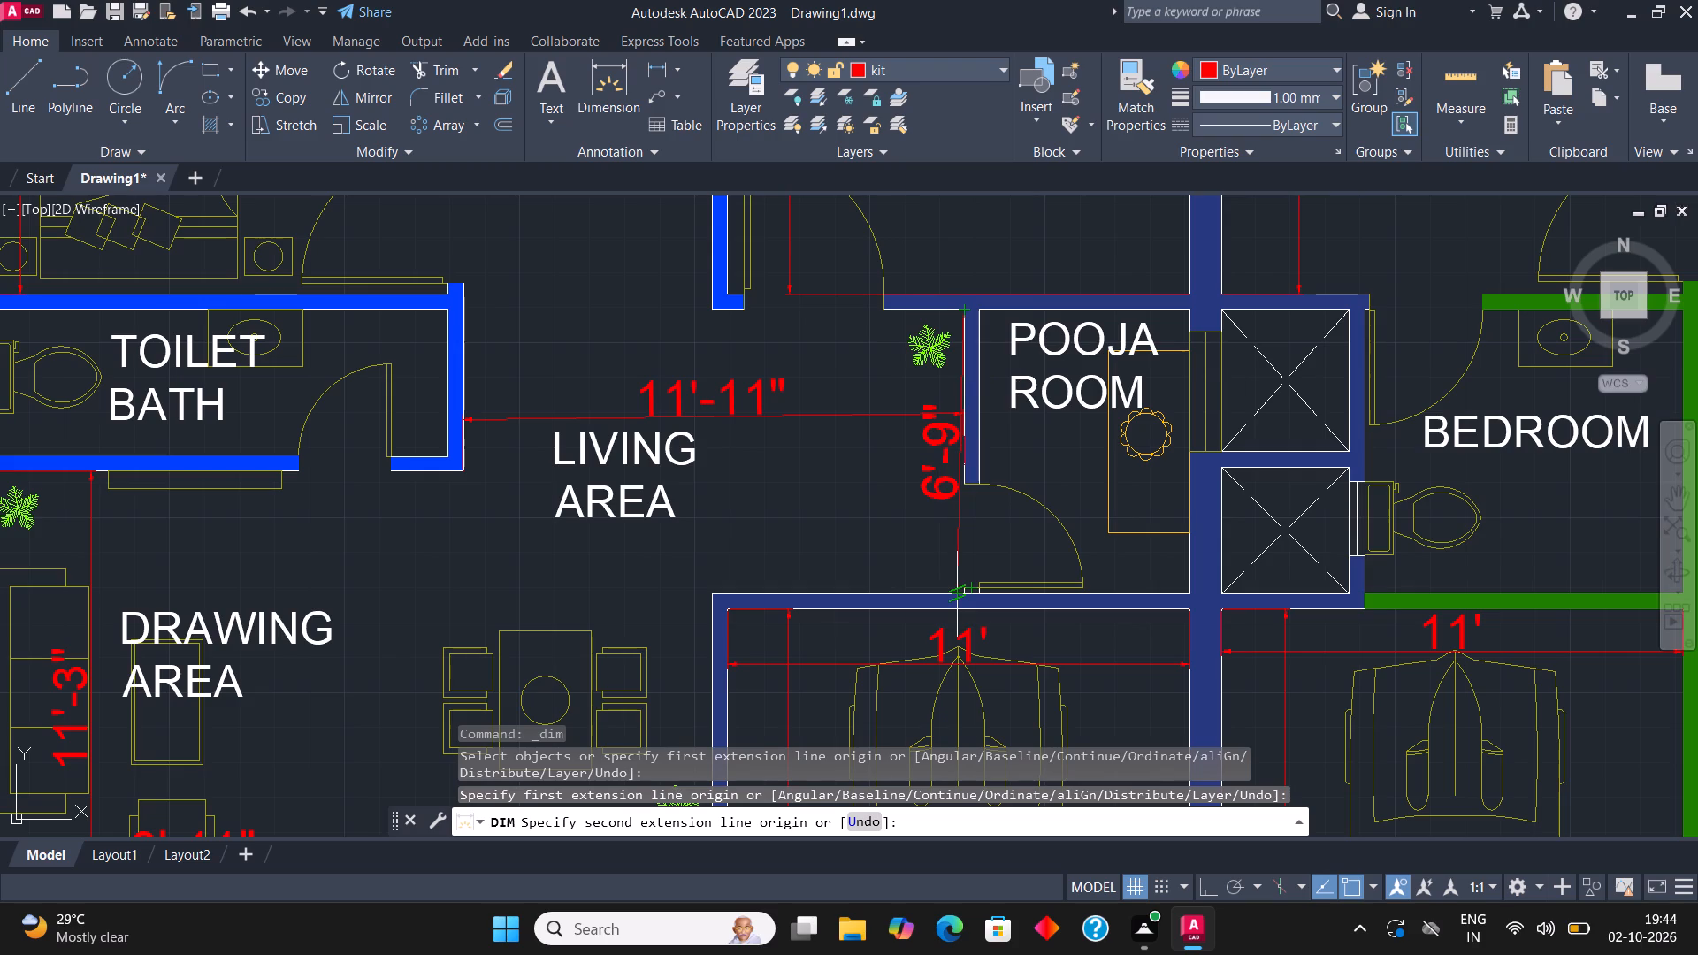
{"action": "scroll", "coordinate": [979, 592], "scroll_direction": "up", "scroll_amount": 2}
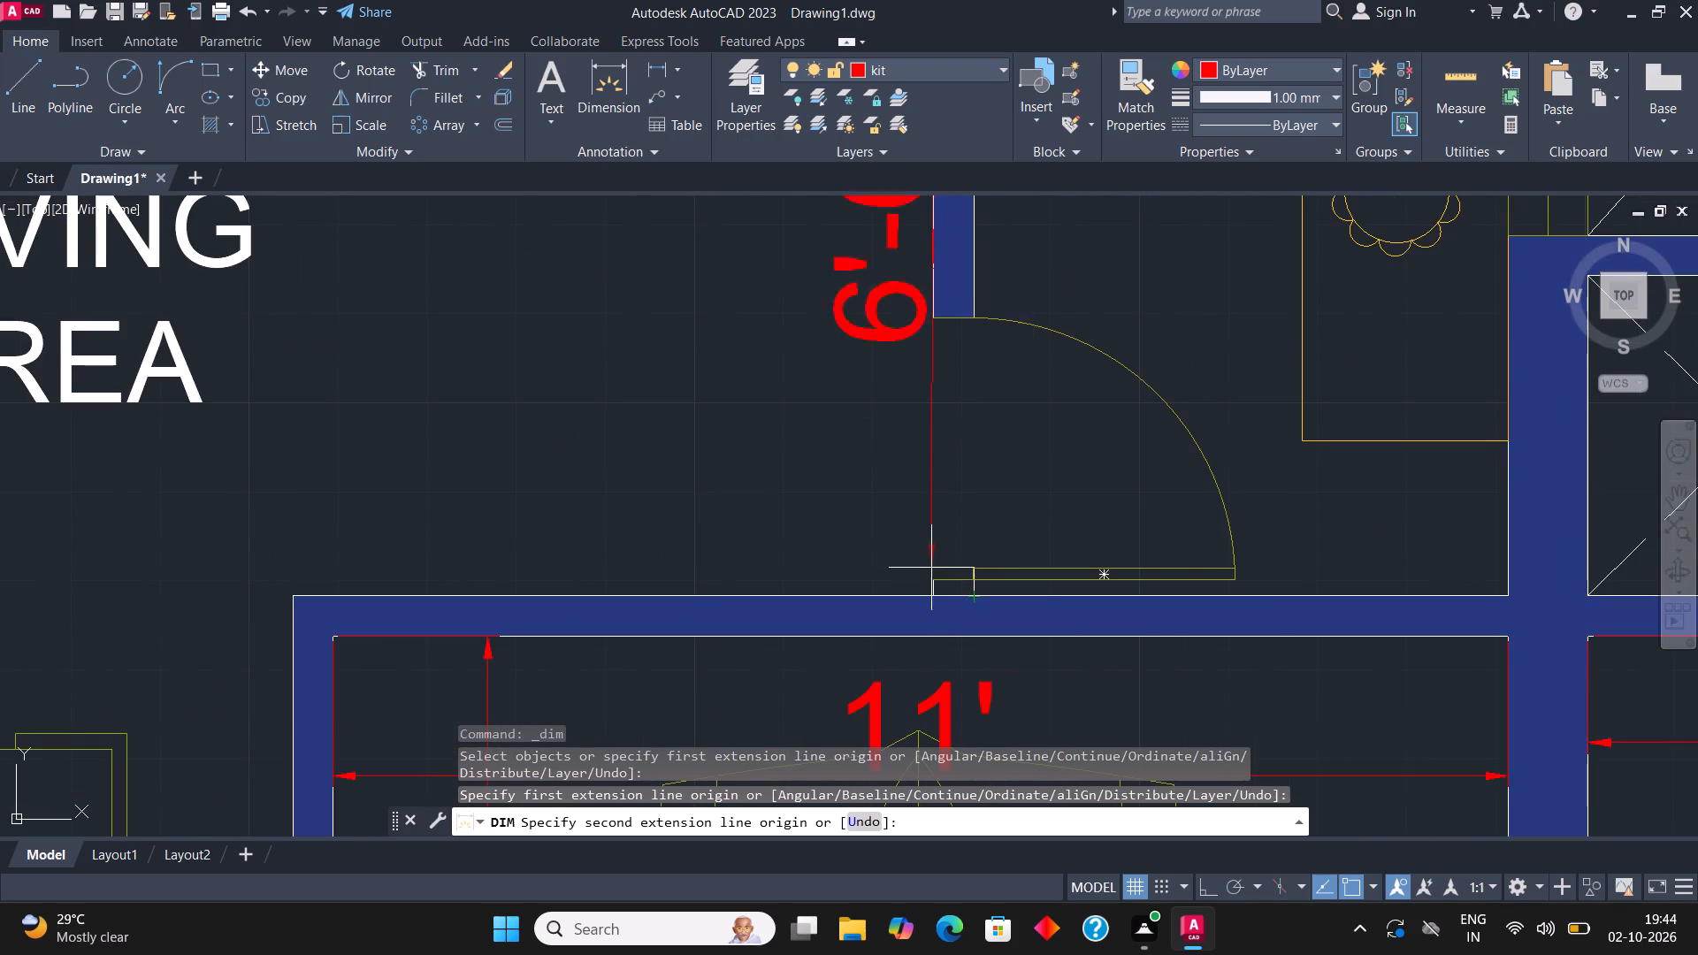
{"action": "left_click", "coordinate": [937, 598]}
{"action": "scroll", "coordinate": [937, 598], "scroll_direction": "down", "scroll_amount": 3}
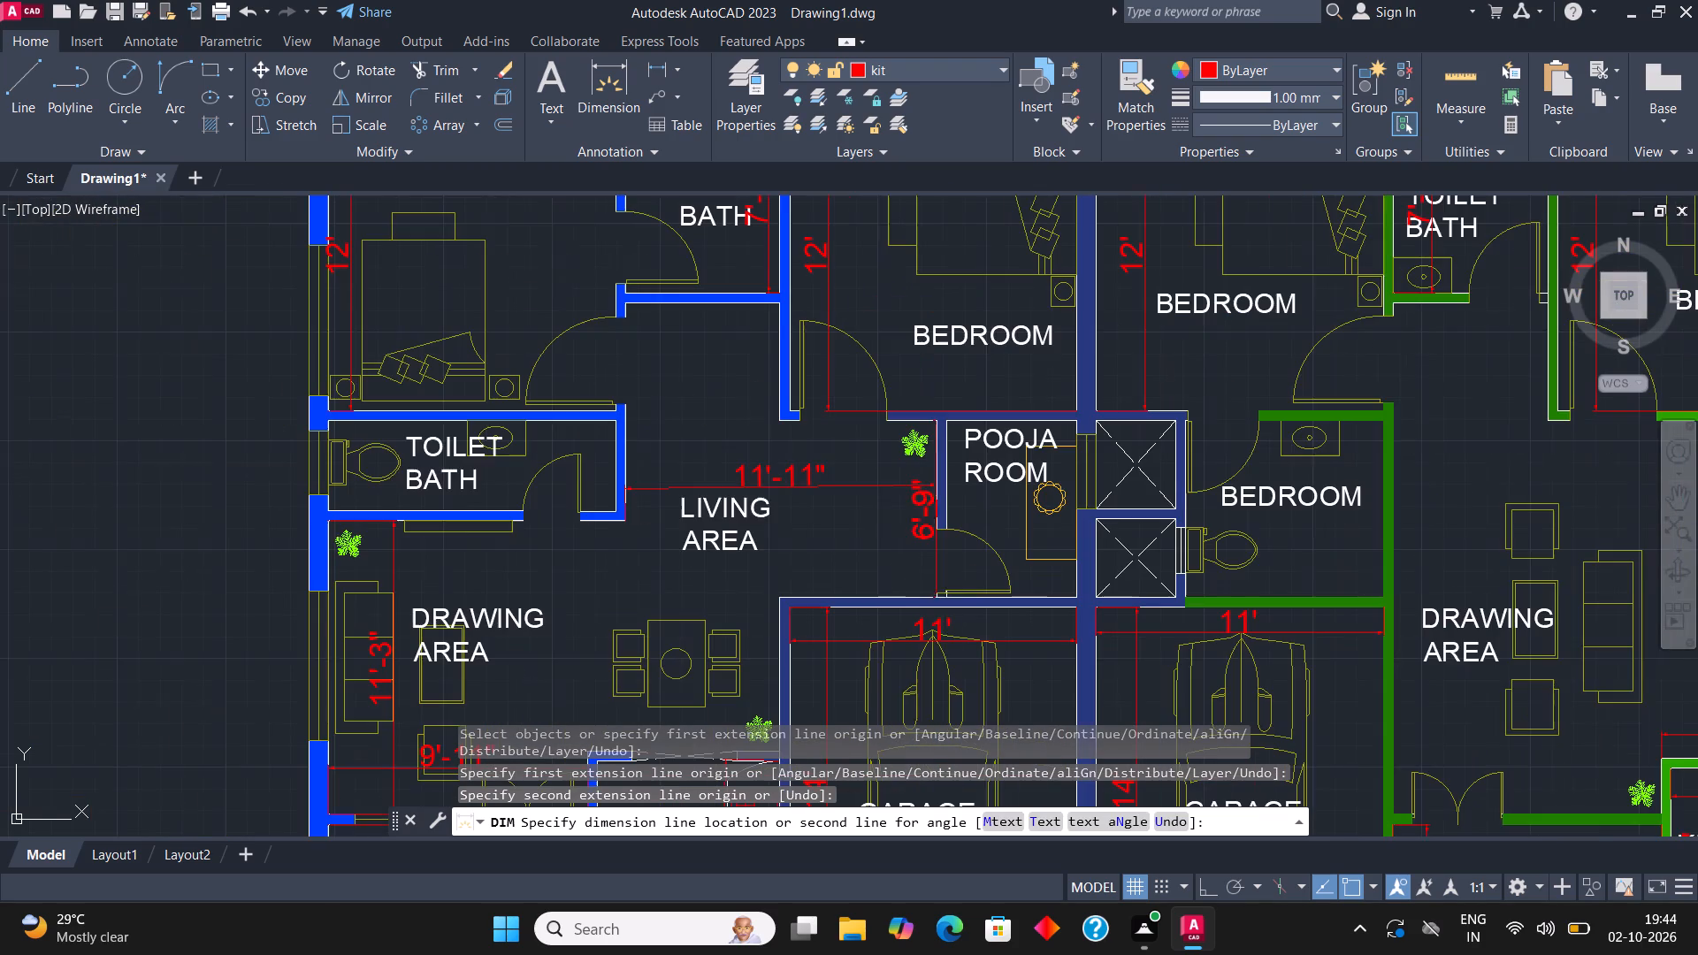
{"action": "left_click", "coordinate": [894, 571]}
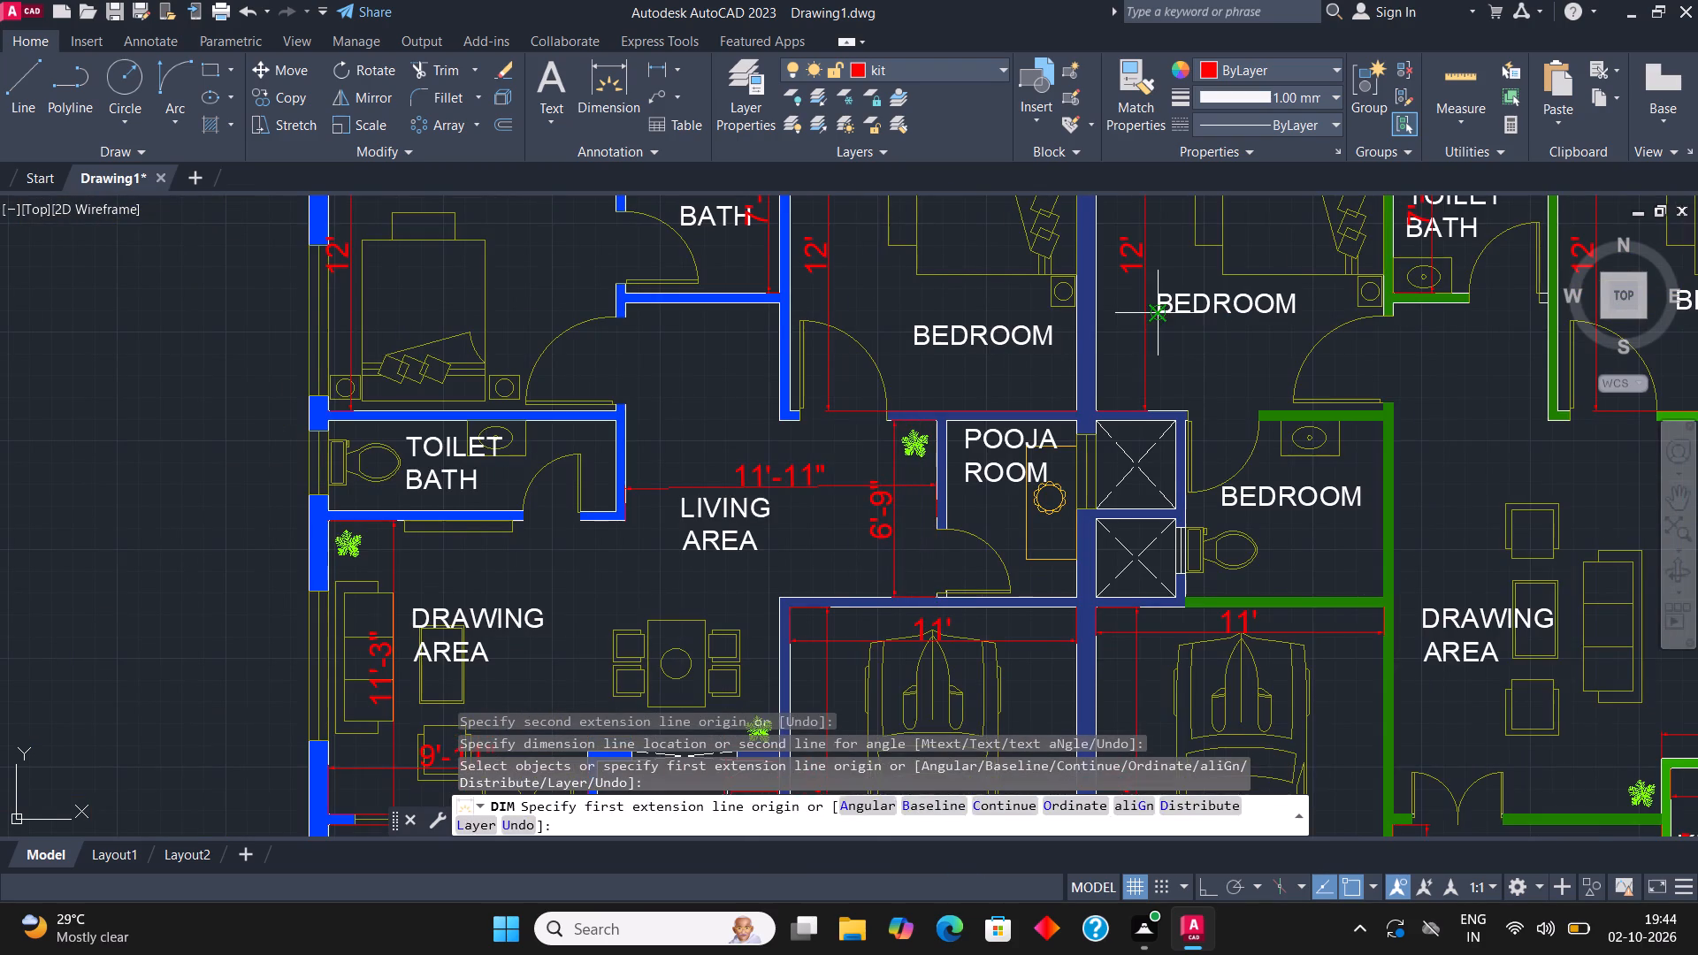
{"action": "scroll", "coordinate": [1178, 371], "scroll_direction": "down", "scroll_amount": 1}
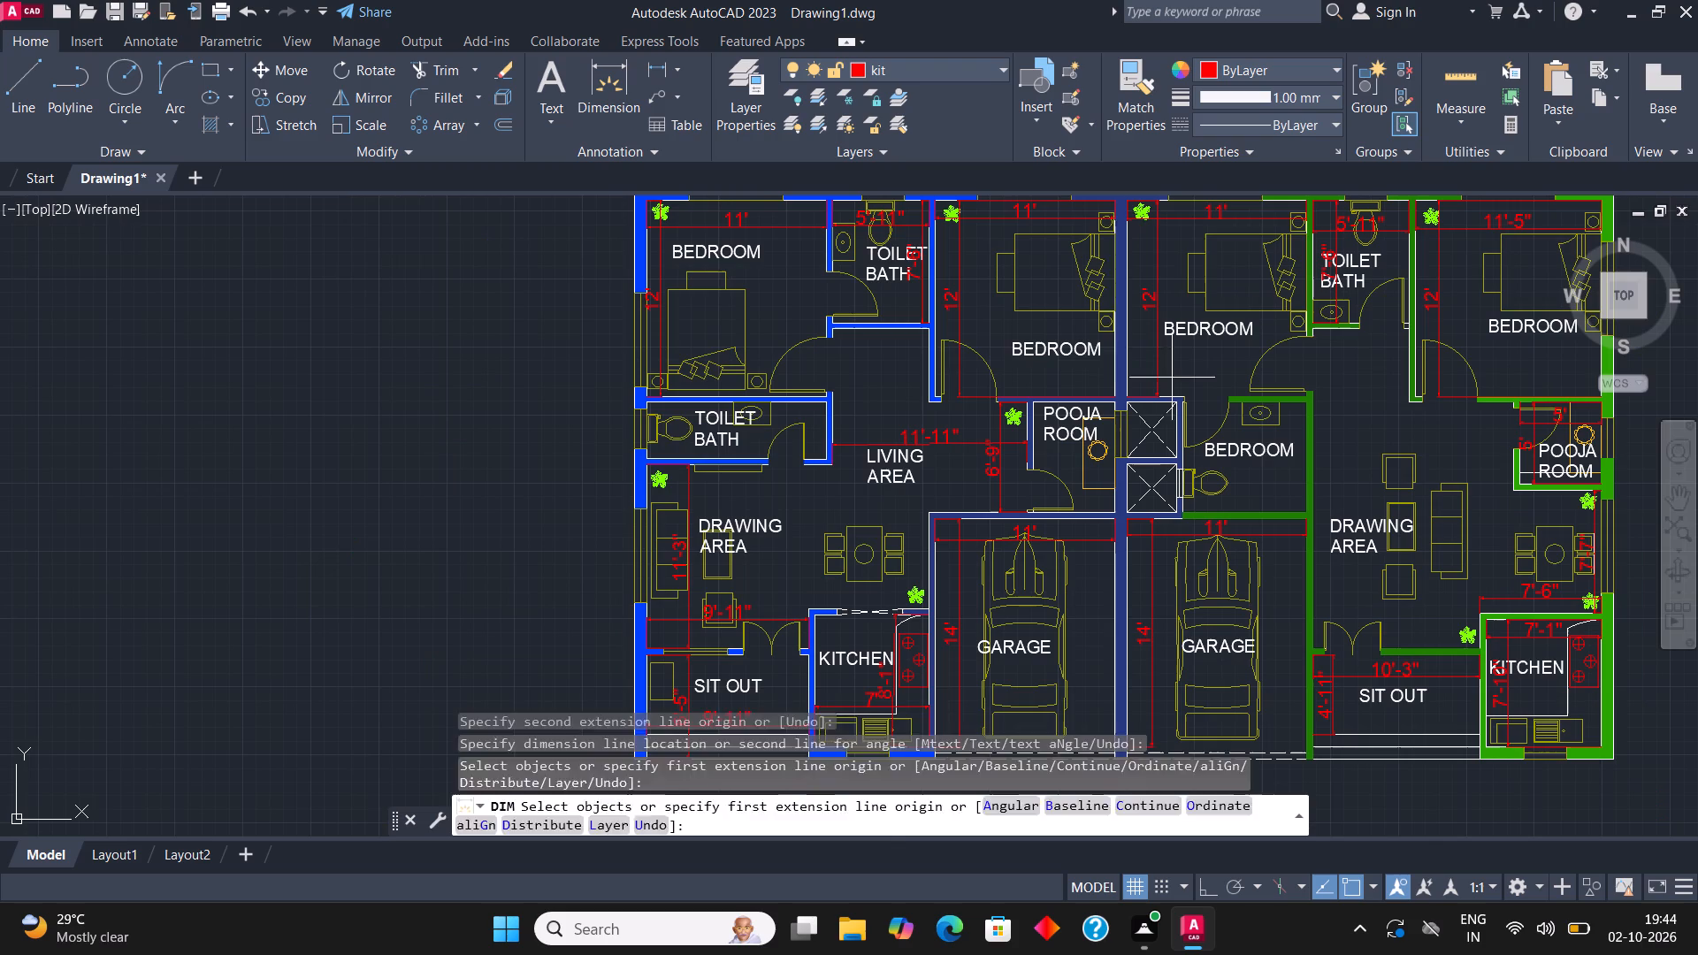
{"action": "scroll", "coordinate": [636, 436], "scroll_direction": "up", "scroll_amount": 2}
{"action": "key", "text": "Escape"}
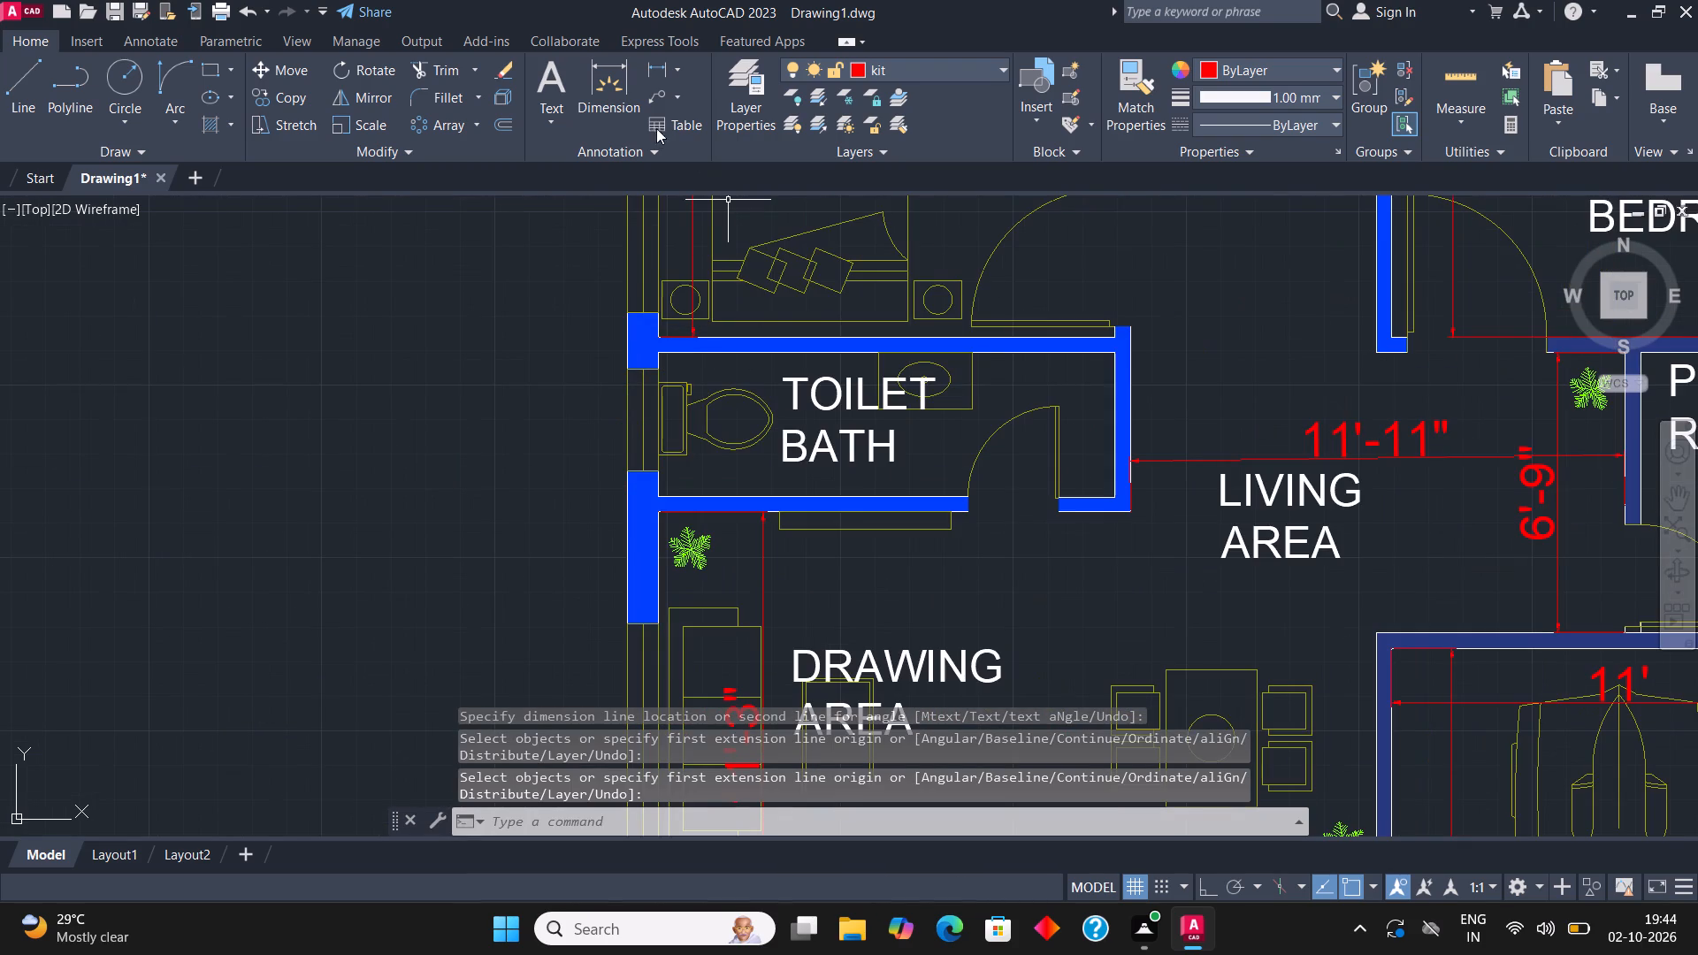
Dimension the inside width of the left unit's toilet bath above the drawing area, placing the dimension line just below its upper wall.
{"action": "left_click", "coordinate": [591, 74]}
{"action": "scroll", "coordinate": [674, 371], "scroll_direction": "up", "scroll_amount": 1}
{"action": "left_click", "coordinate": [649, 347]}
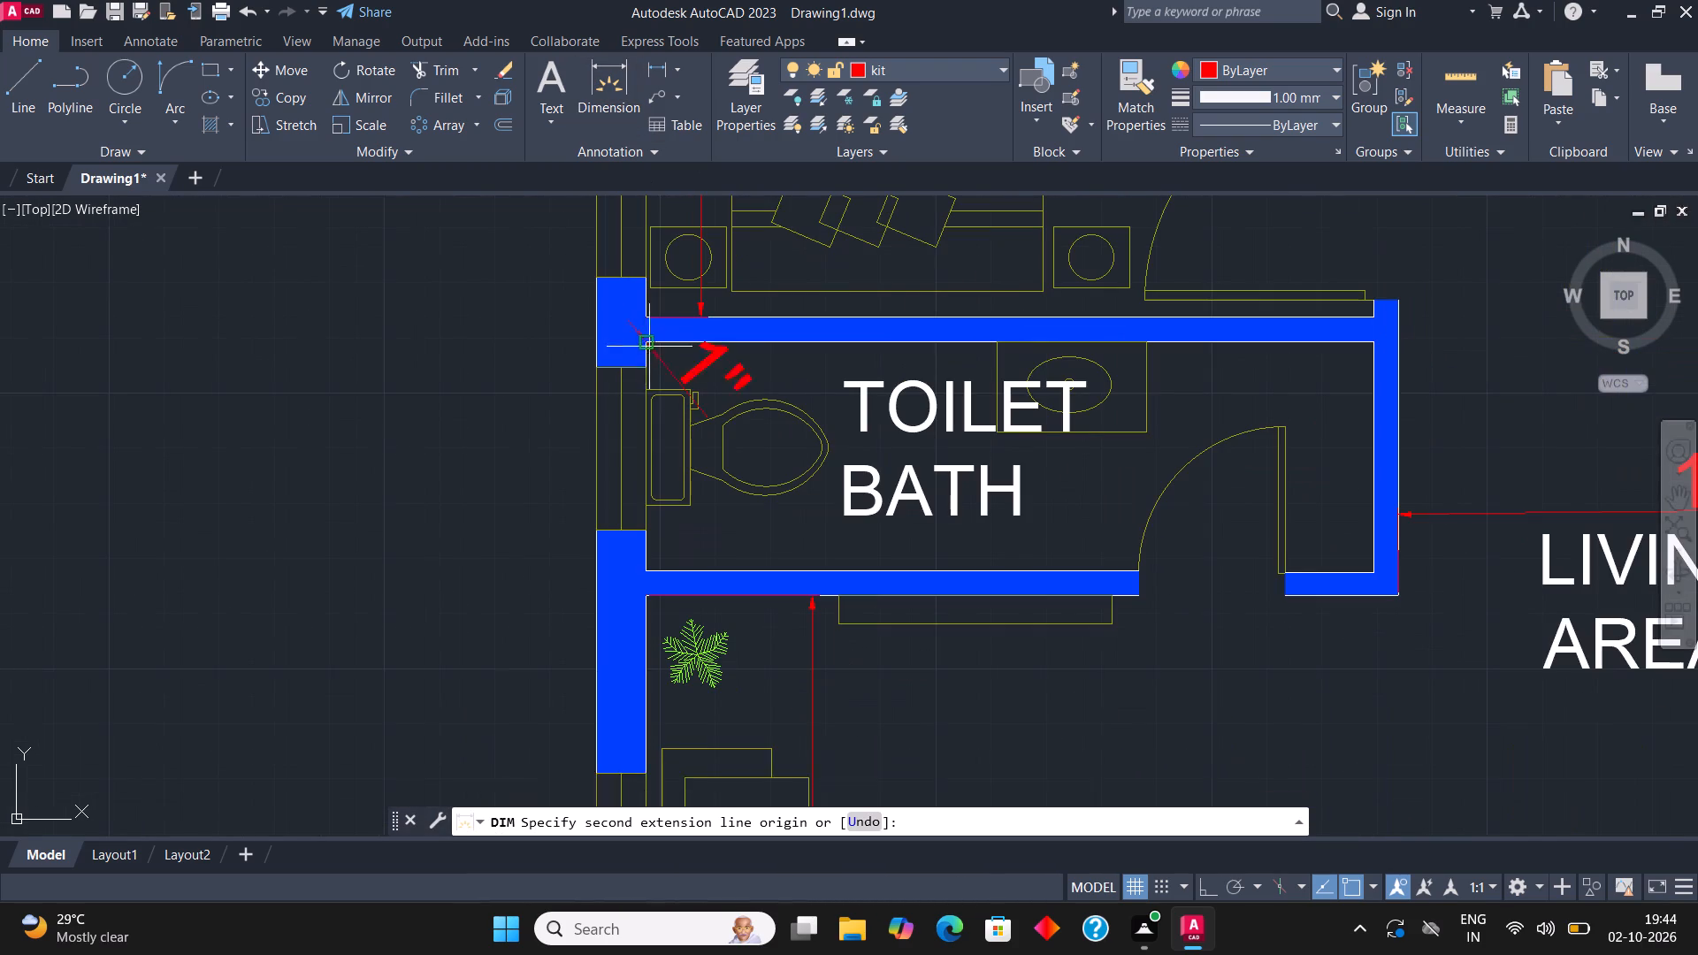
{"action": "left_click", "coordinate": [1377, 338]}
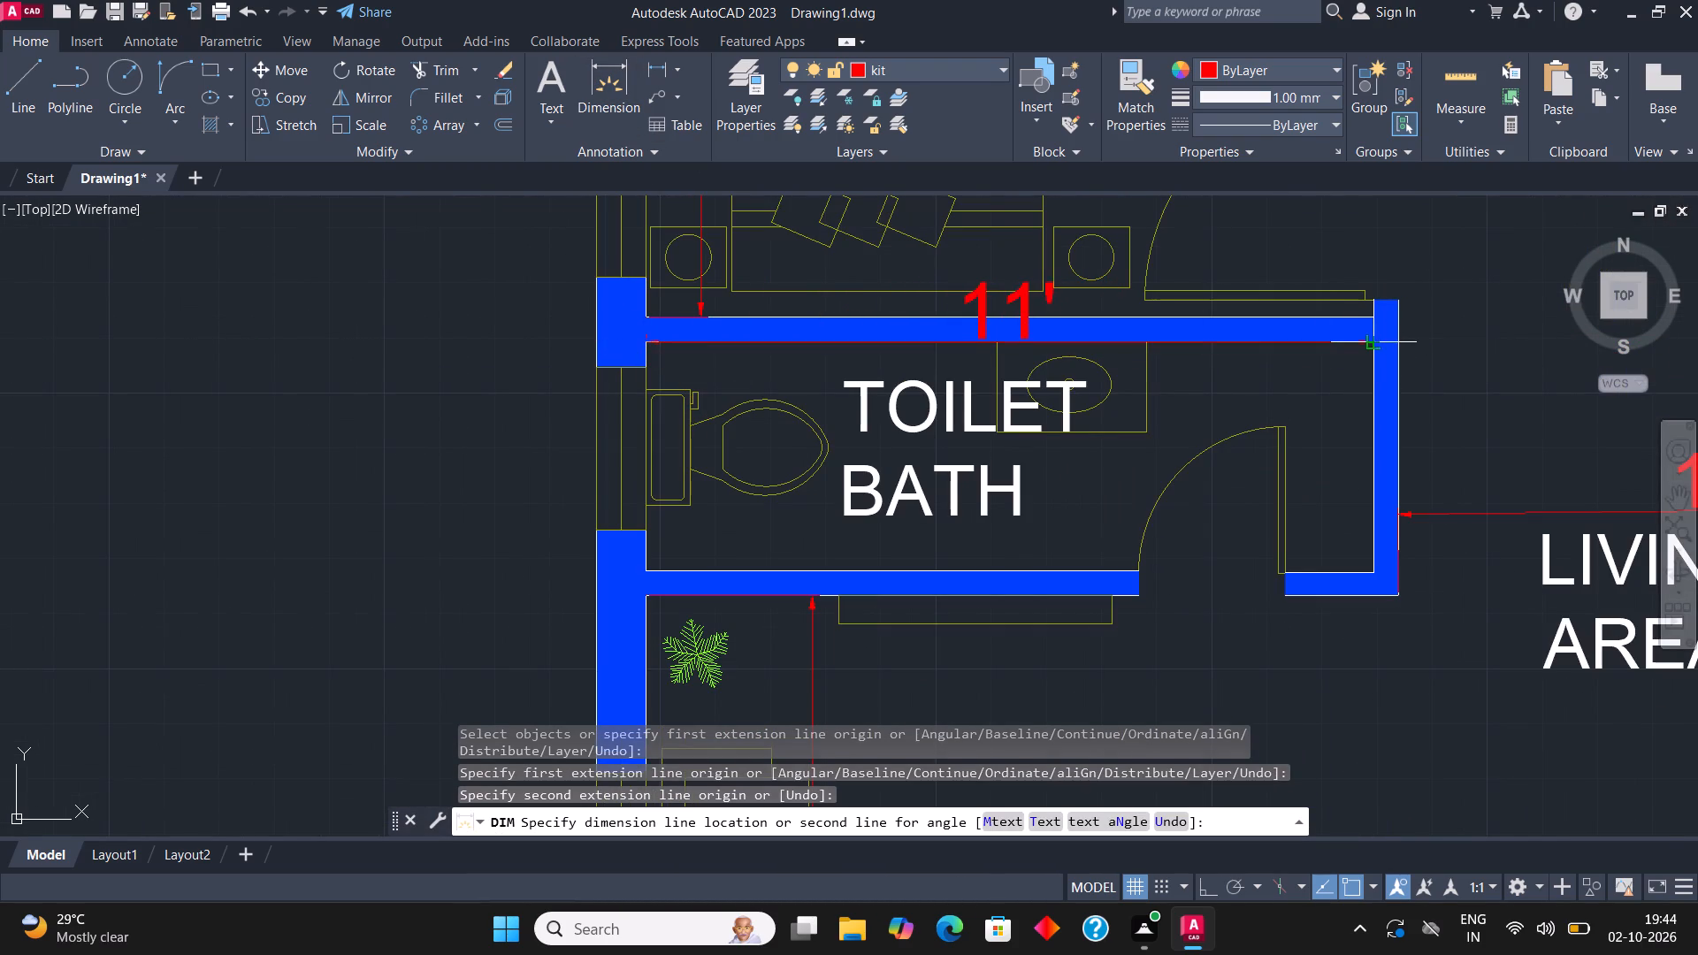
{"action": "left_click", "coordinate": [1359, 402]}
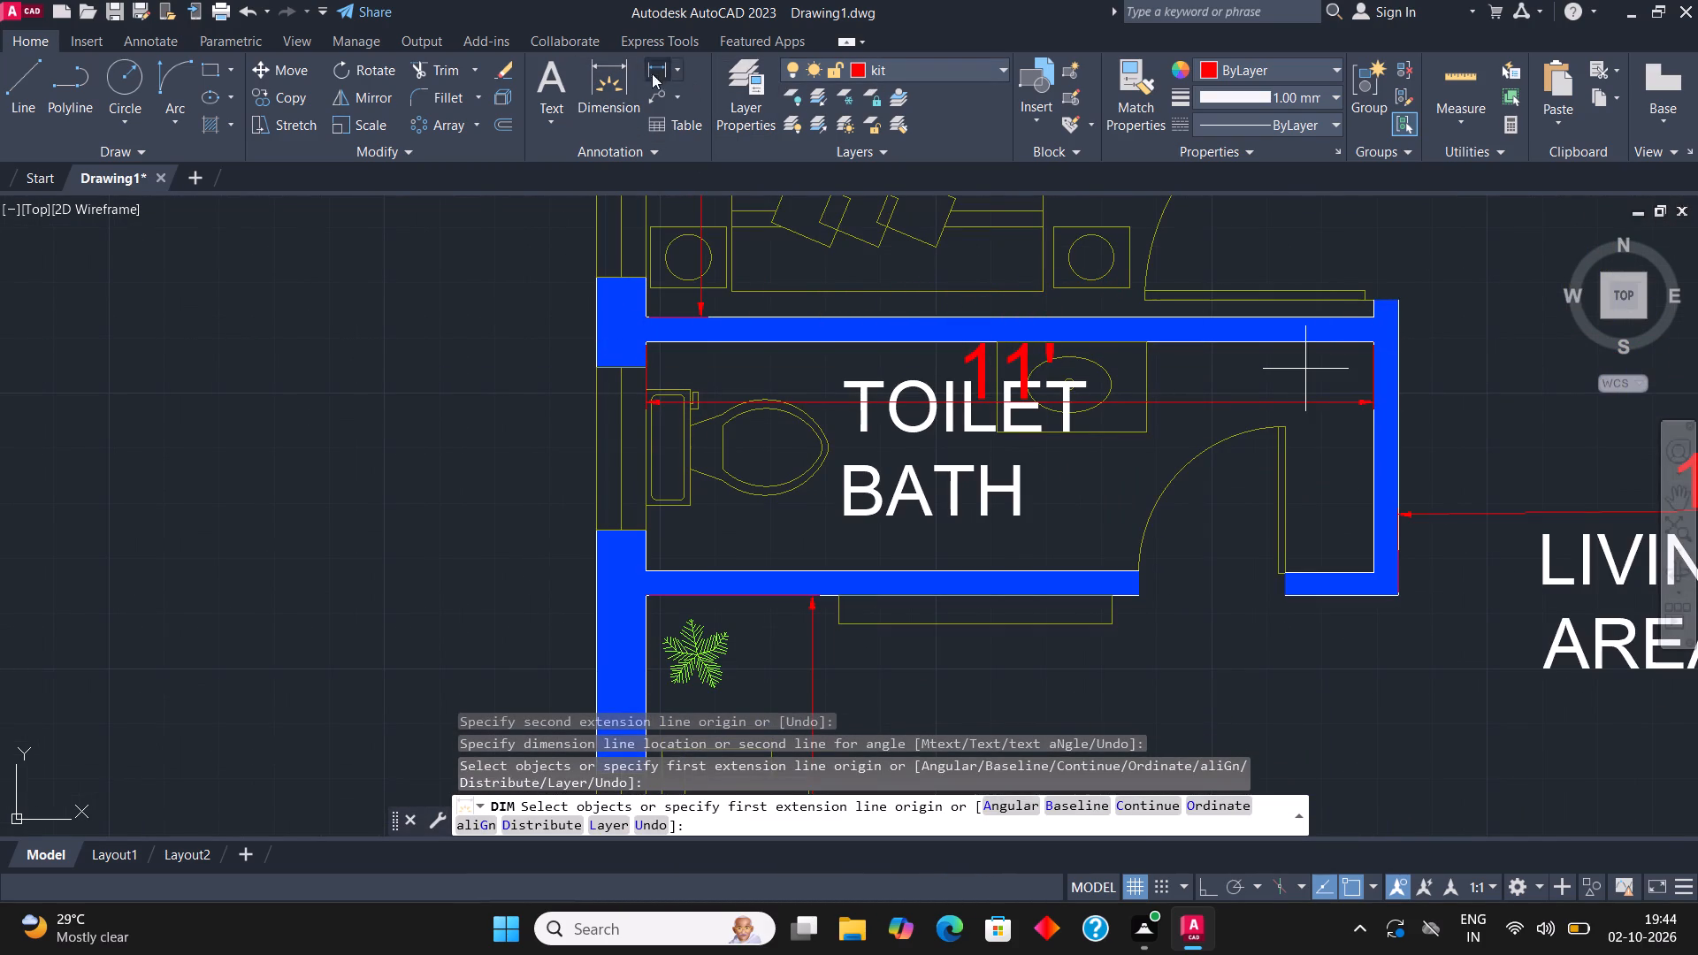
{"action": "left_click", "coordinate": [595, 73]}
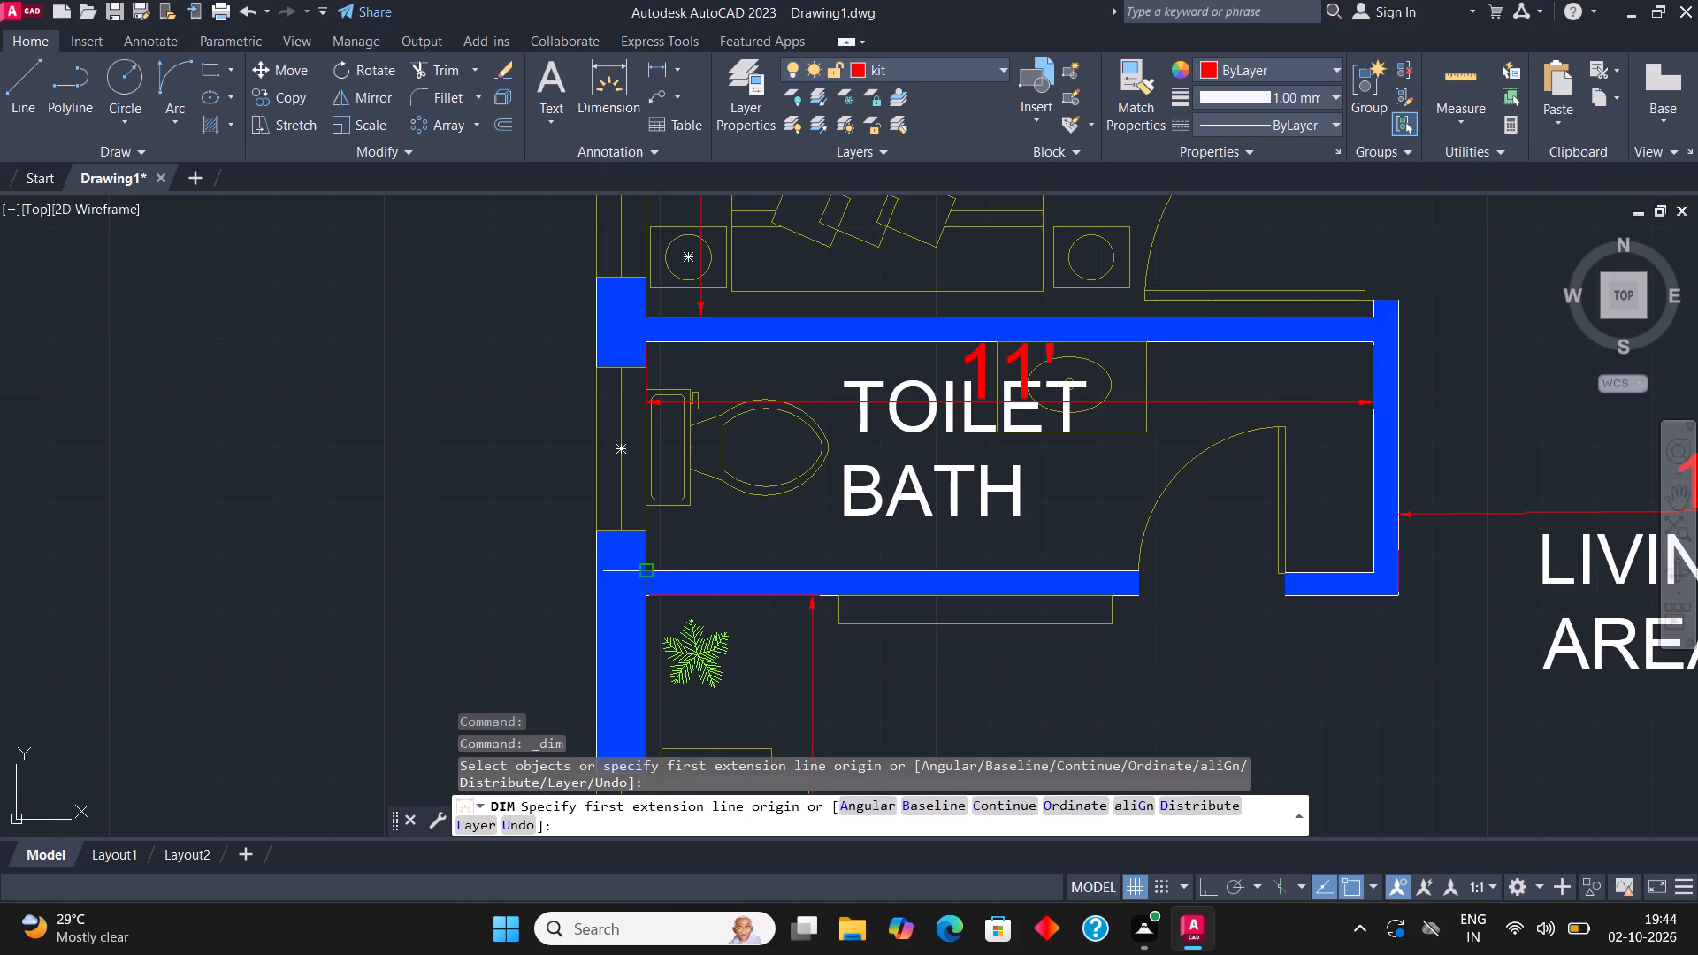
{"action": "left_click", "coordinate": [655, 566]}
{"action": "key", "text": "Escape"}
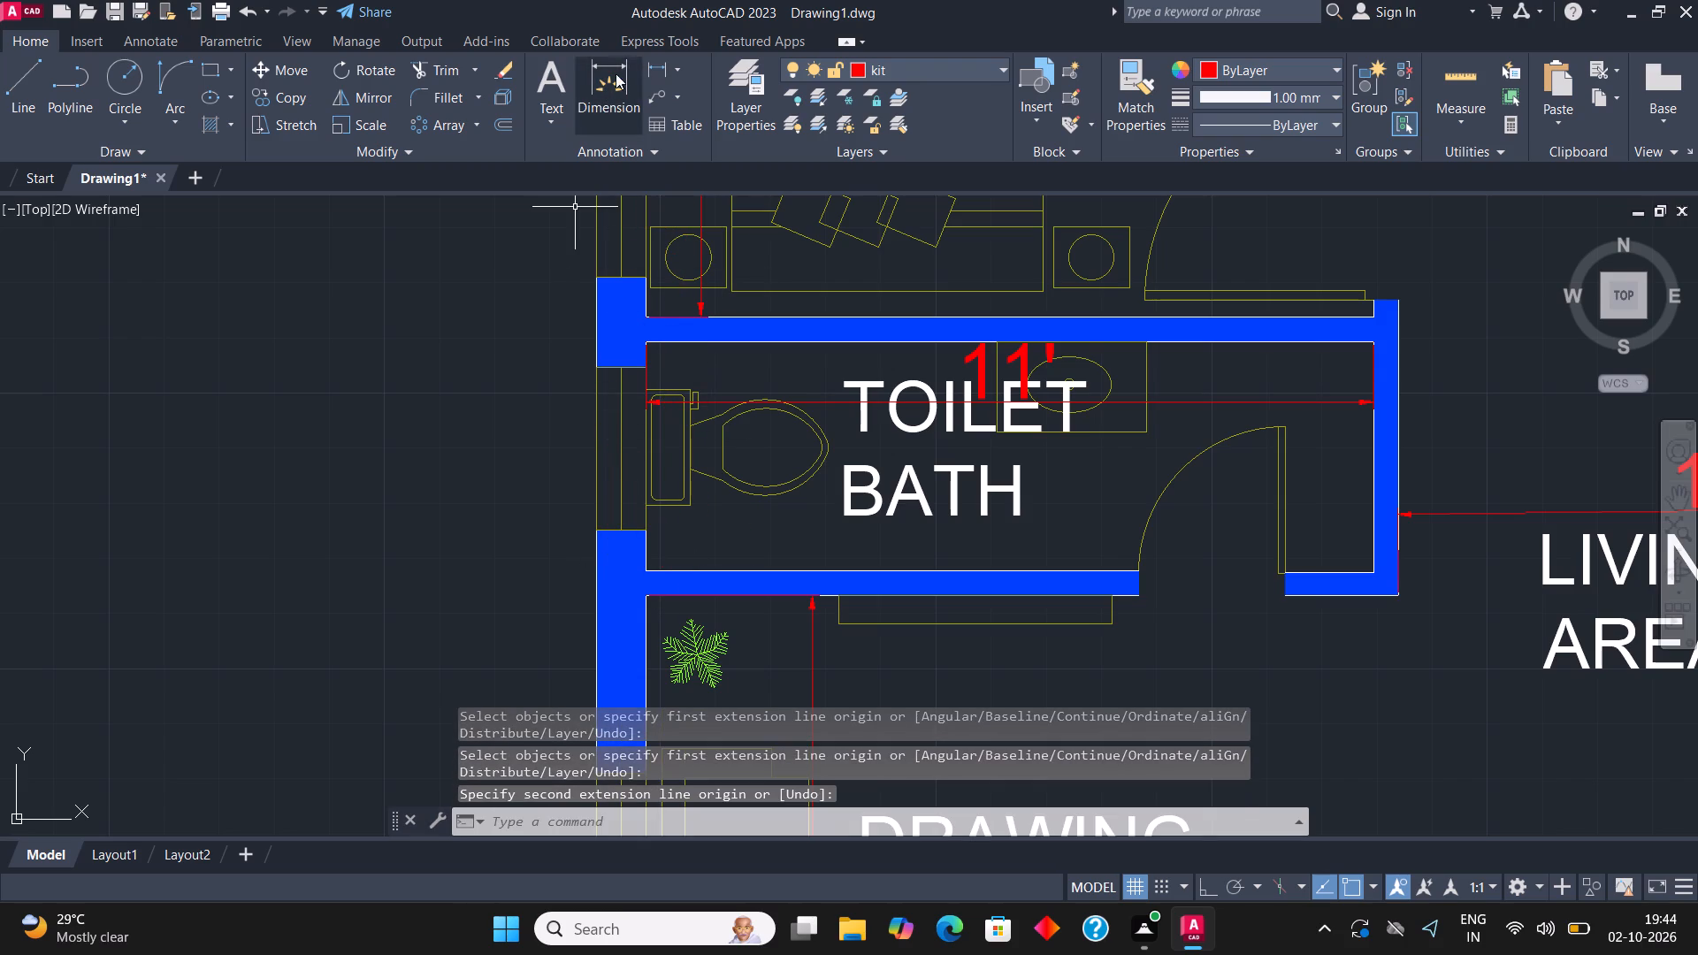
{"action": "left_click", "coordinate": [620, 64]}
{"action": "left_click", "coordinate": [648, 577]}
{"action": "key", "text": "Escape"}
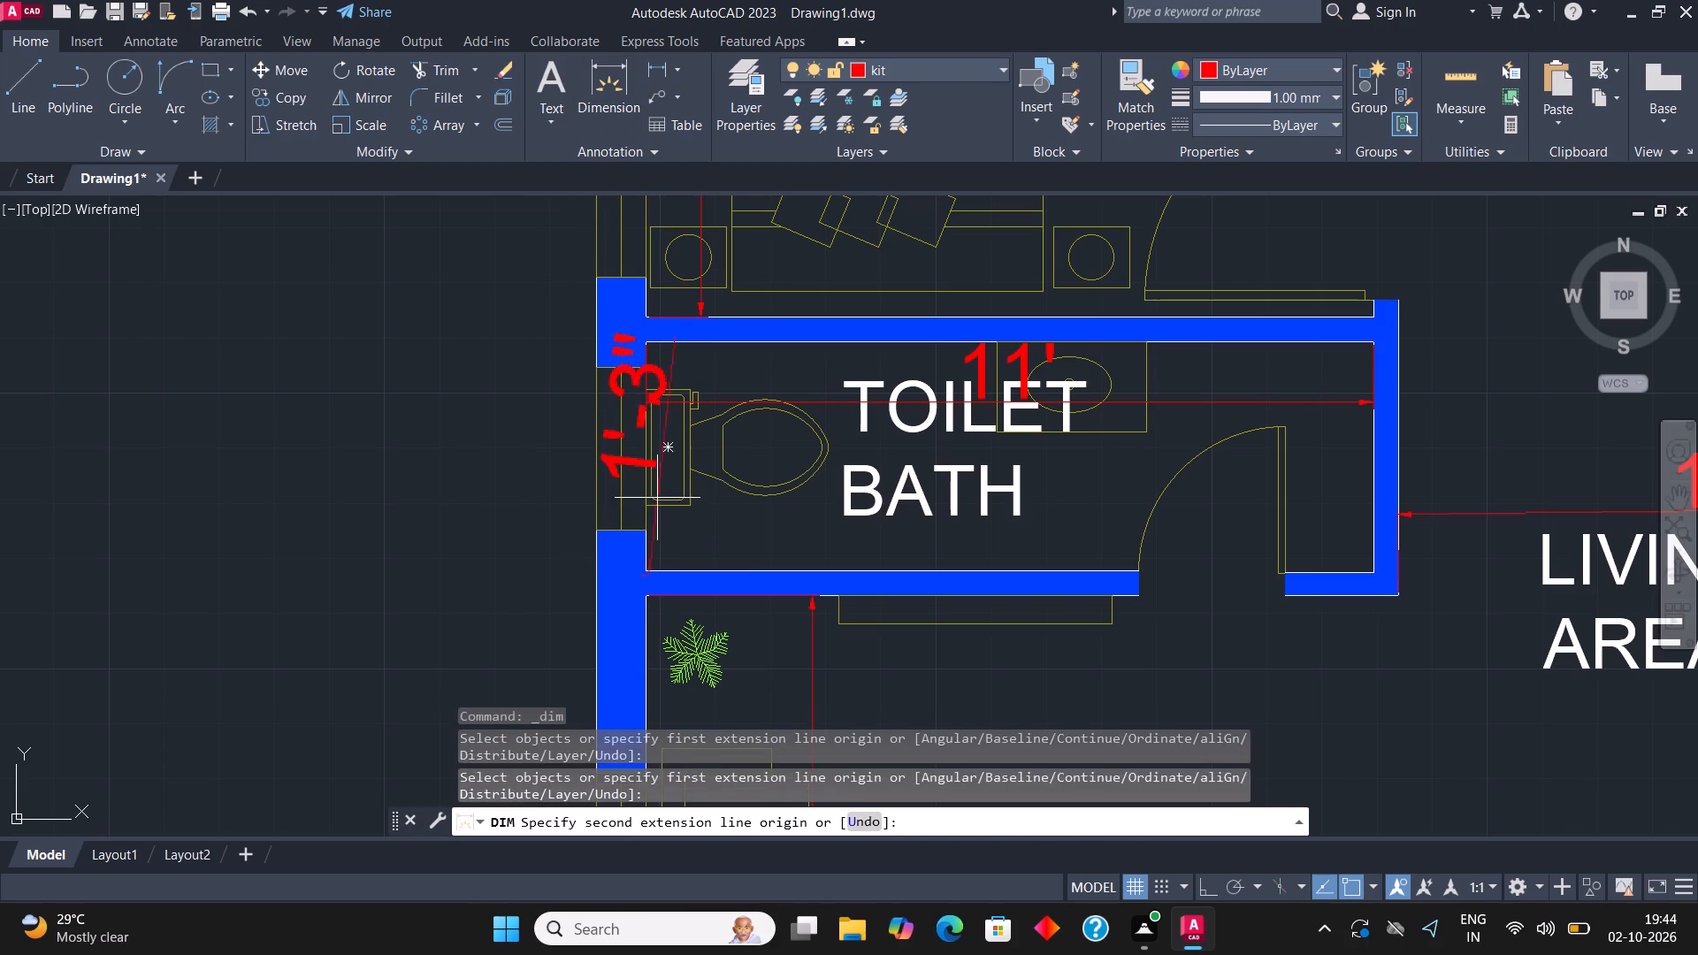
Dimension the inside depth of the left unit's toilet bath above the drawing area, placing the dimension line at the label's east end.
{"action": "left_click_drag", "start_coordinate": [593, 111], "coordinate": [585, 110]}
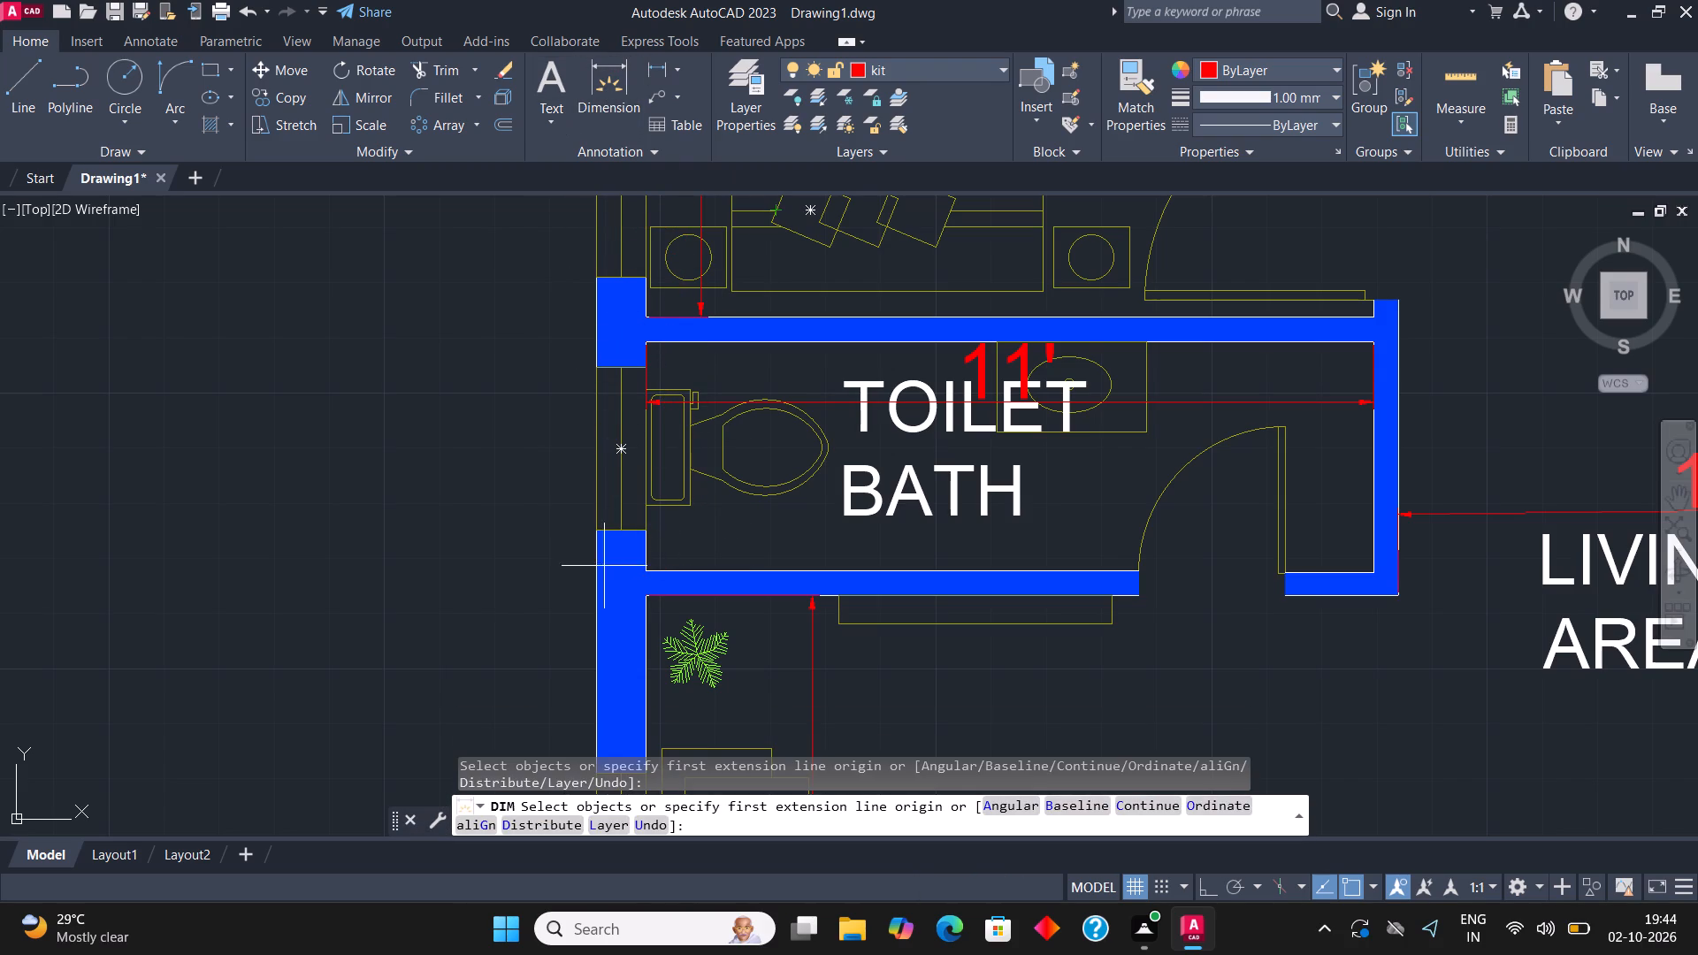
{"action": "left_click", "coordinate": [645, 568]}
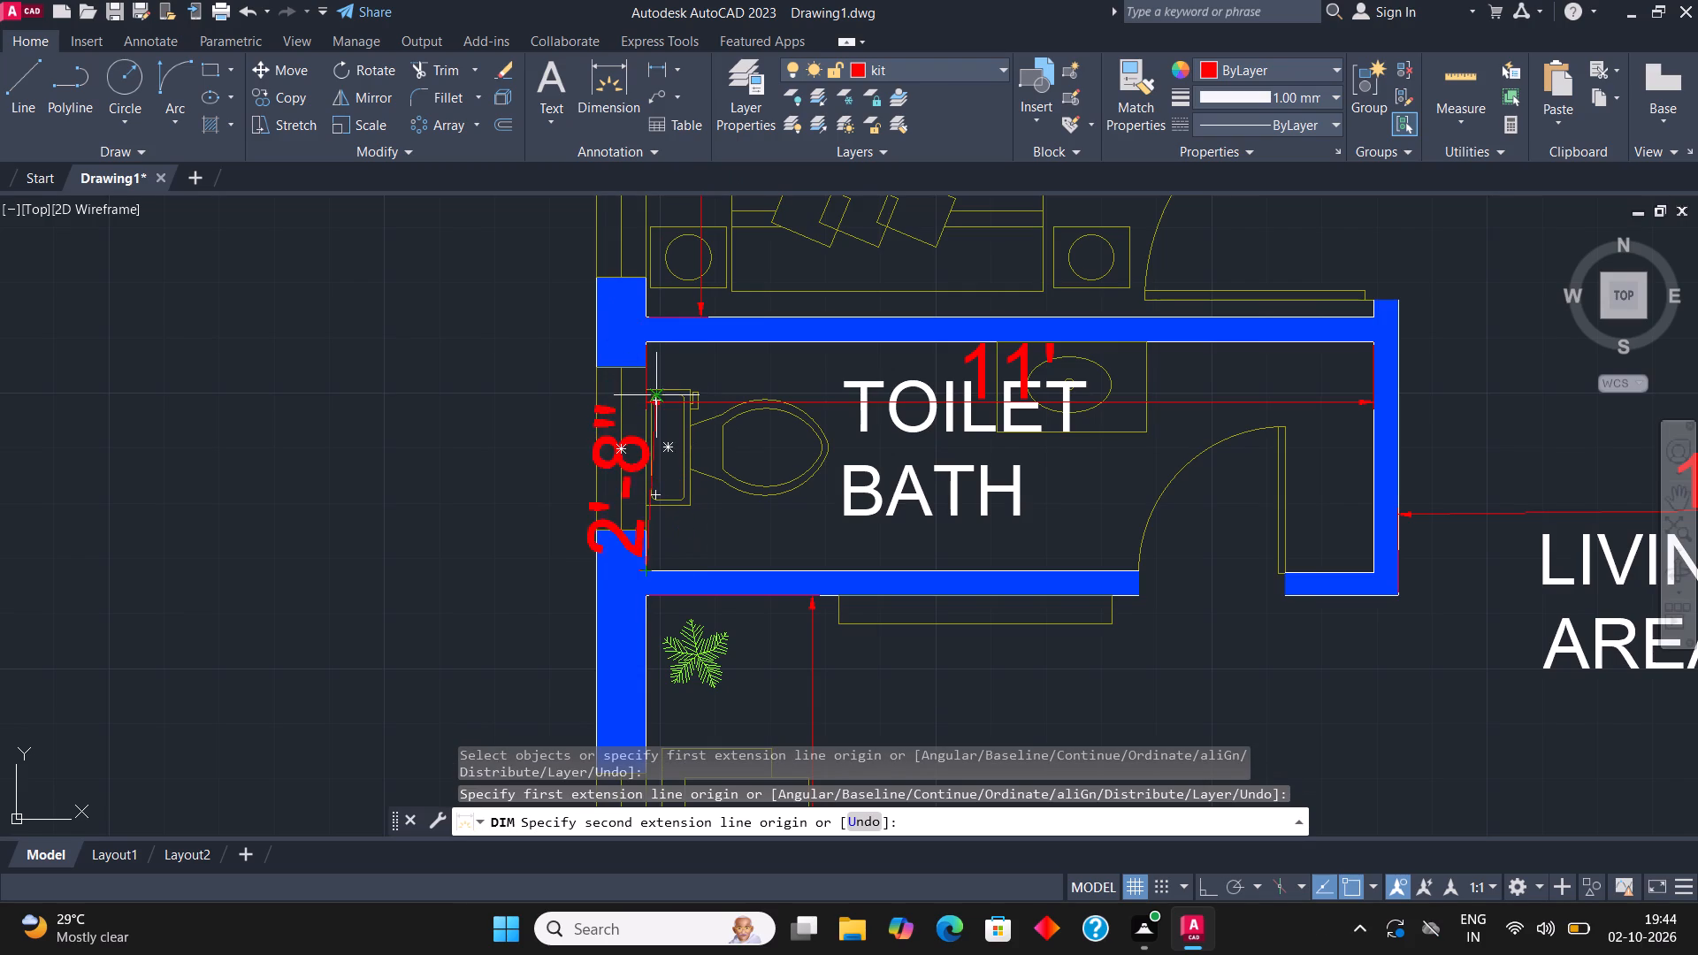
{"action": "left_click", "coordinate": [644, 342]}
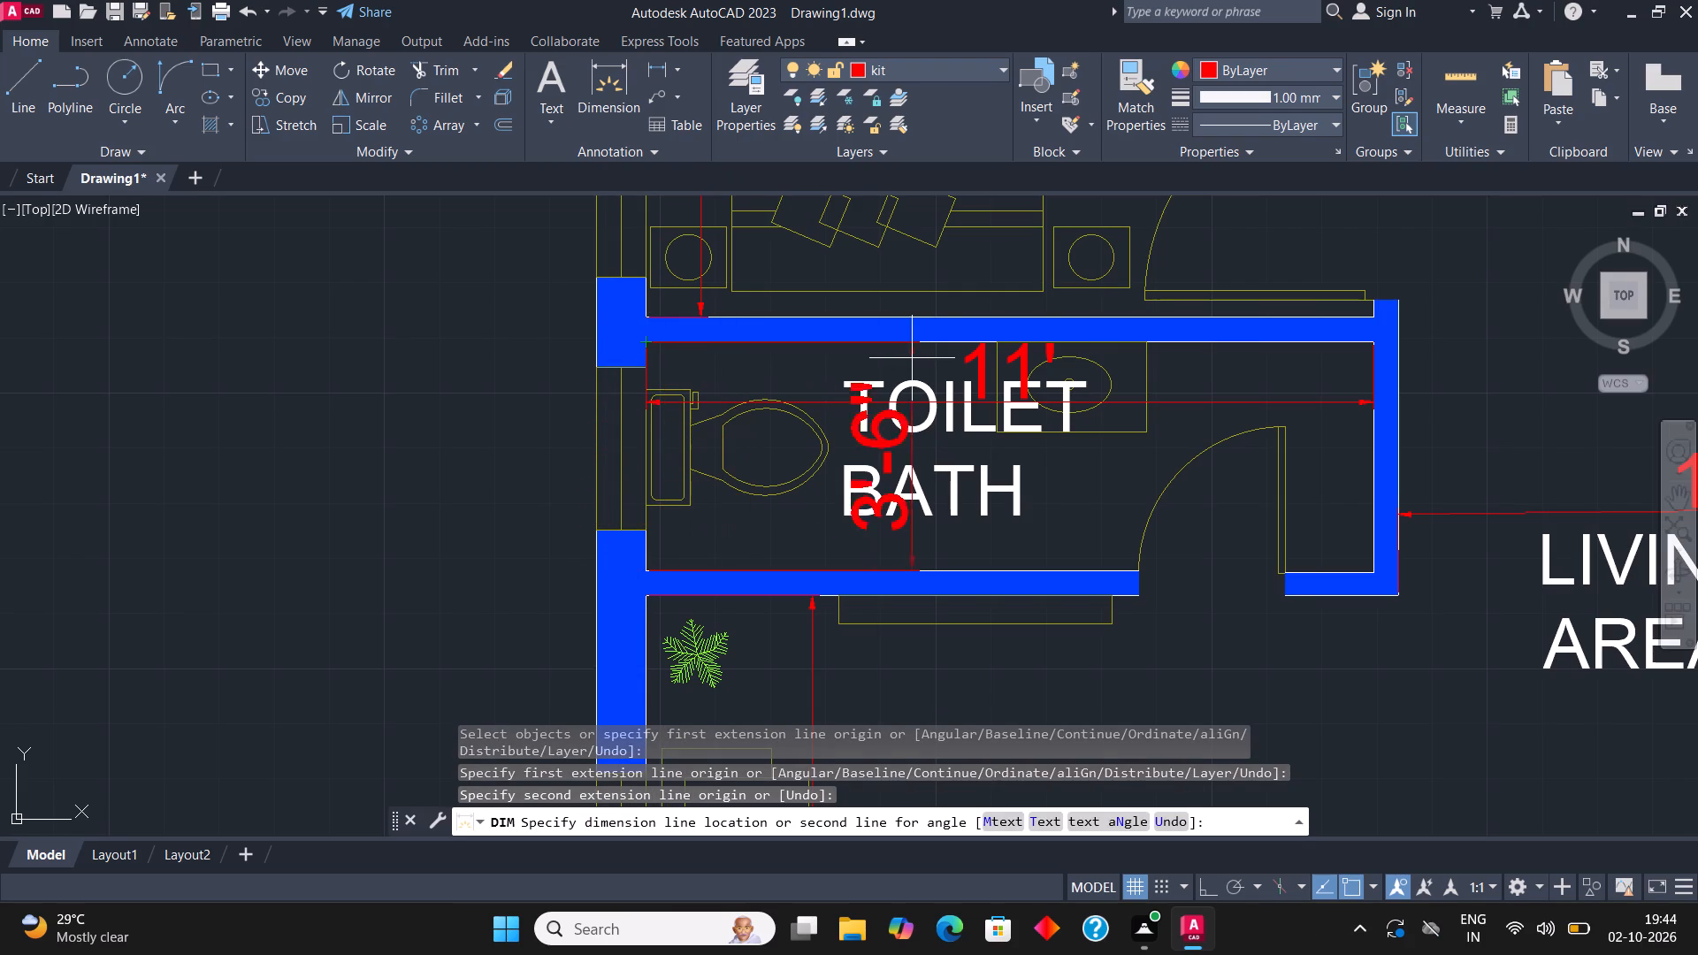
{"action": "left_click", "coordinate": [1090, 362]}
{"action": "key", "text": "Escape"}
Dimension the inside width of the left unit's pooja room, placing the dimension line below the room label.
{"action": "scroll", "coordinate": [738, 457], "scroll_direction": "down", "scroll_amount": 2}
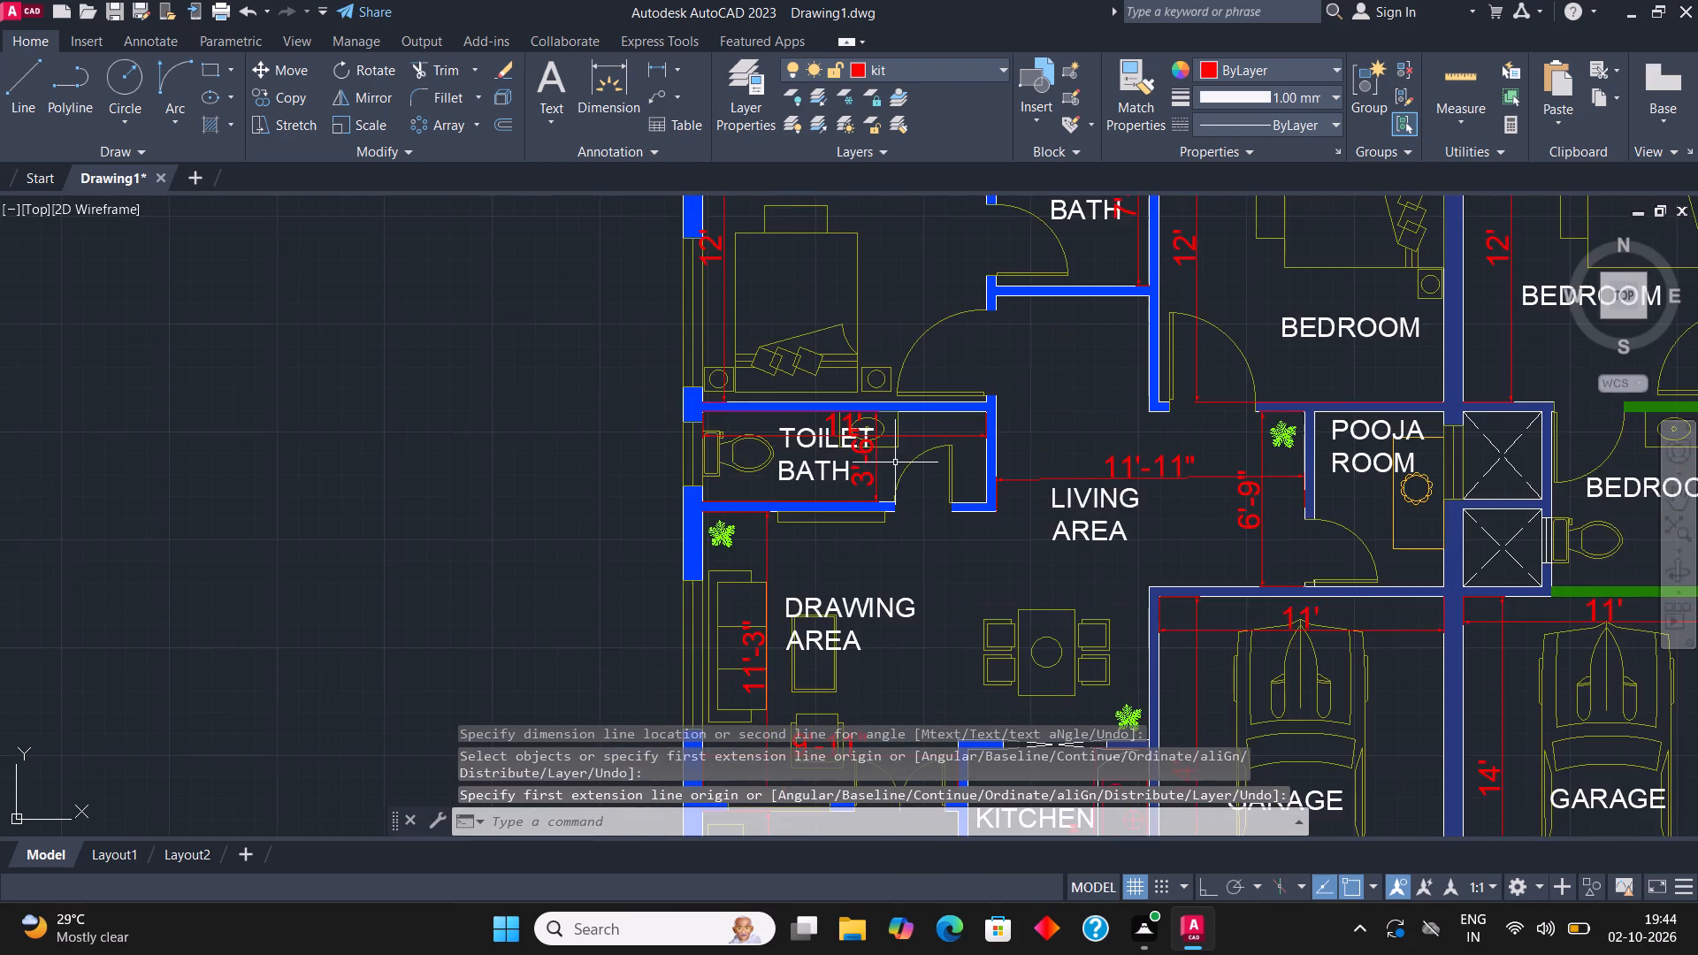
{"action": "middle_click_drag", "start_coordinate": [895, 472], "coordinate": [830, 654]}
{"action": "scroll", "coordinate": [668, 429], "scroll_direction": "down", "scroll_amount": 1}
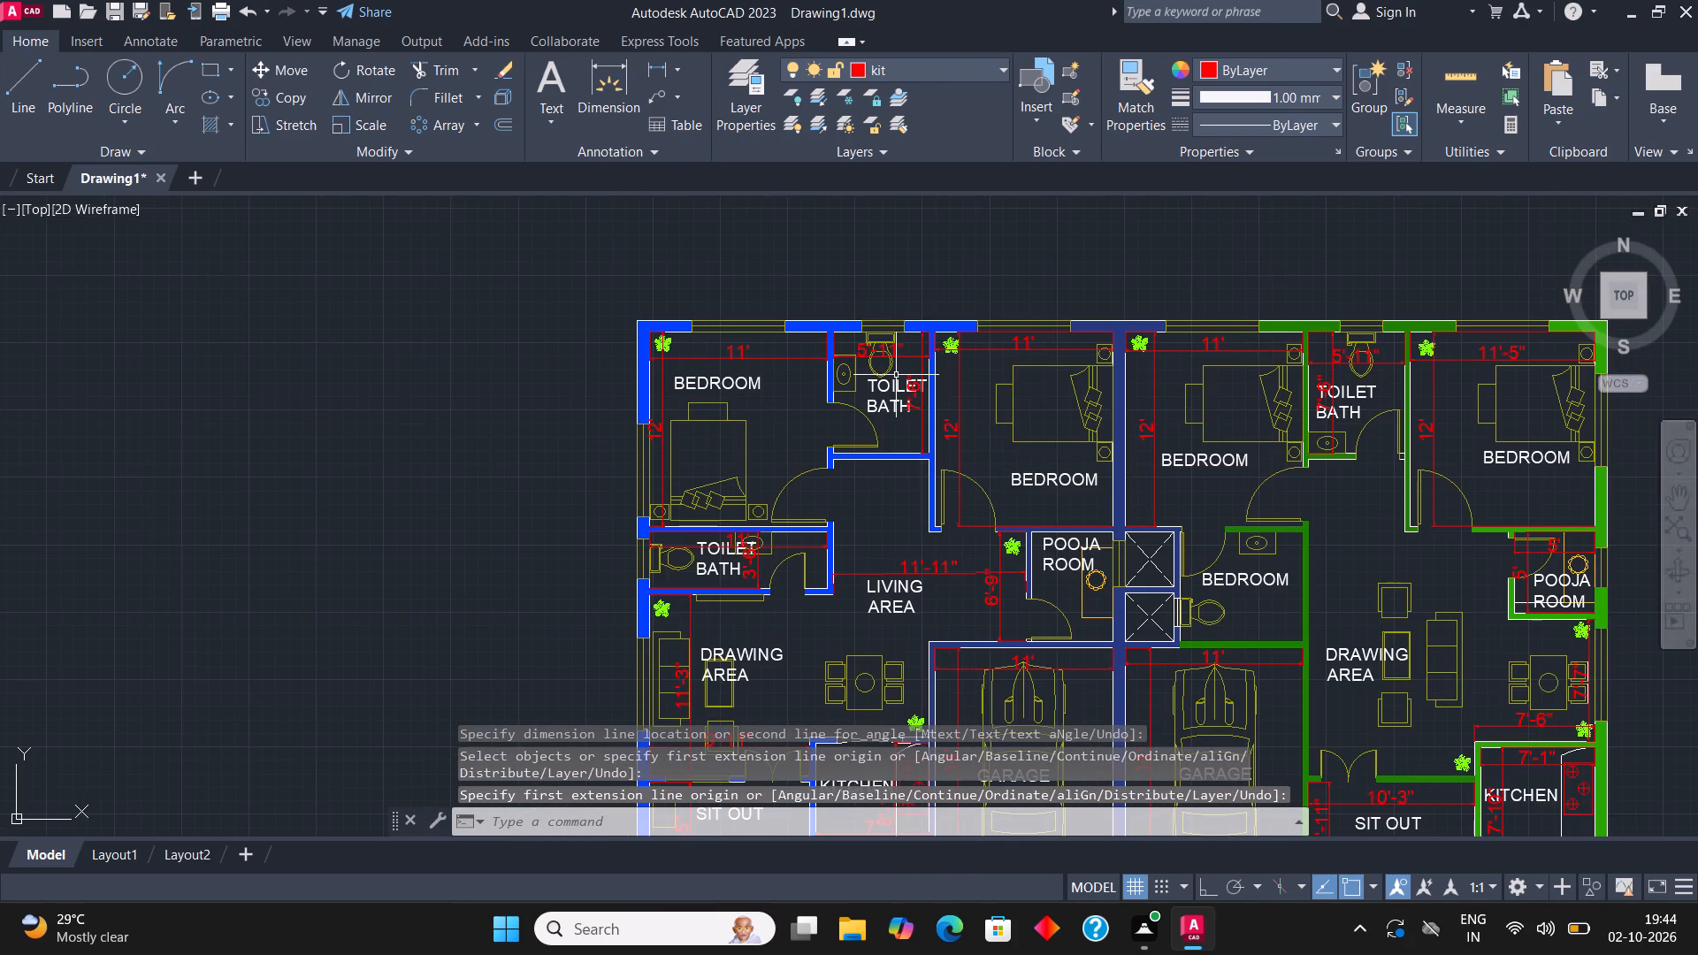
{"action": "middle_click_drag", "start_coordinate": [1040, 501], "coordinate": [866, 340]}
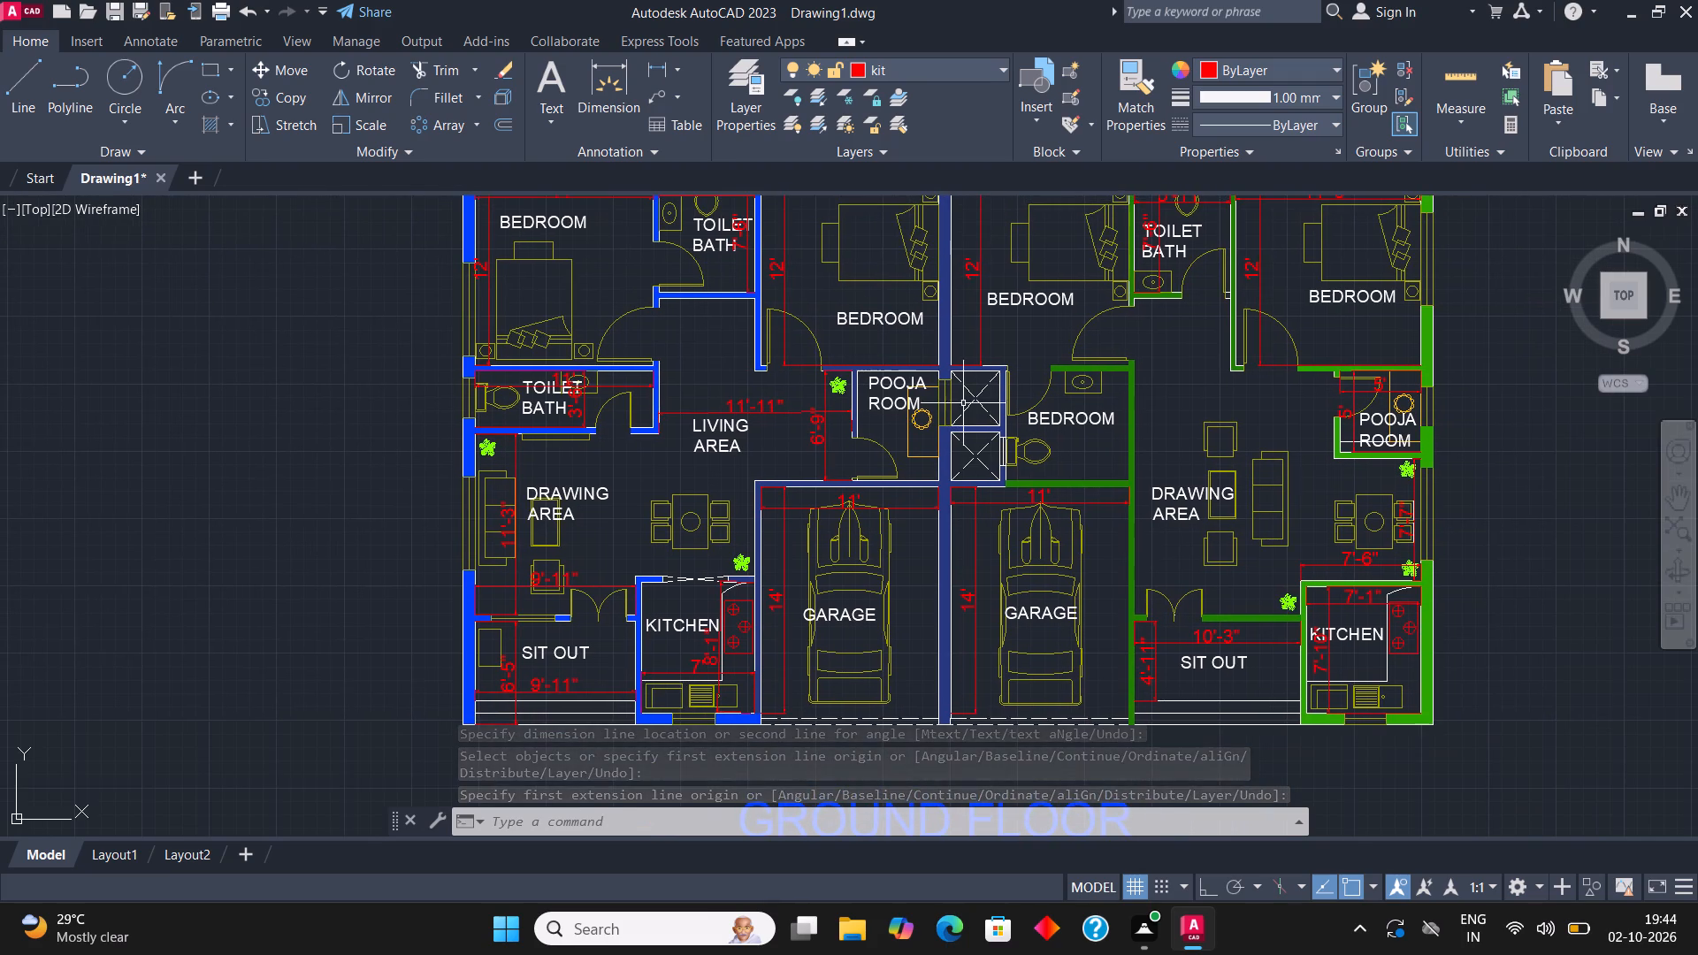
{"action": "middle_click_drag", "start_coordinate": [1095, 424], "coordinate": [975, 484]}
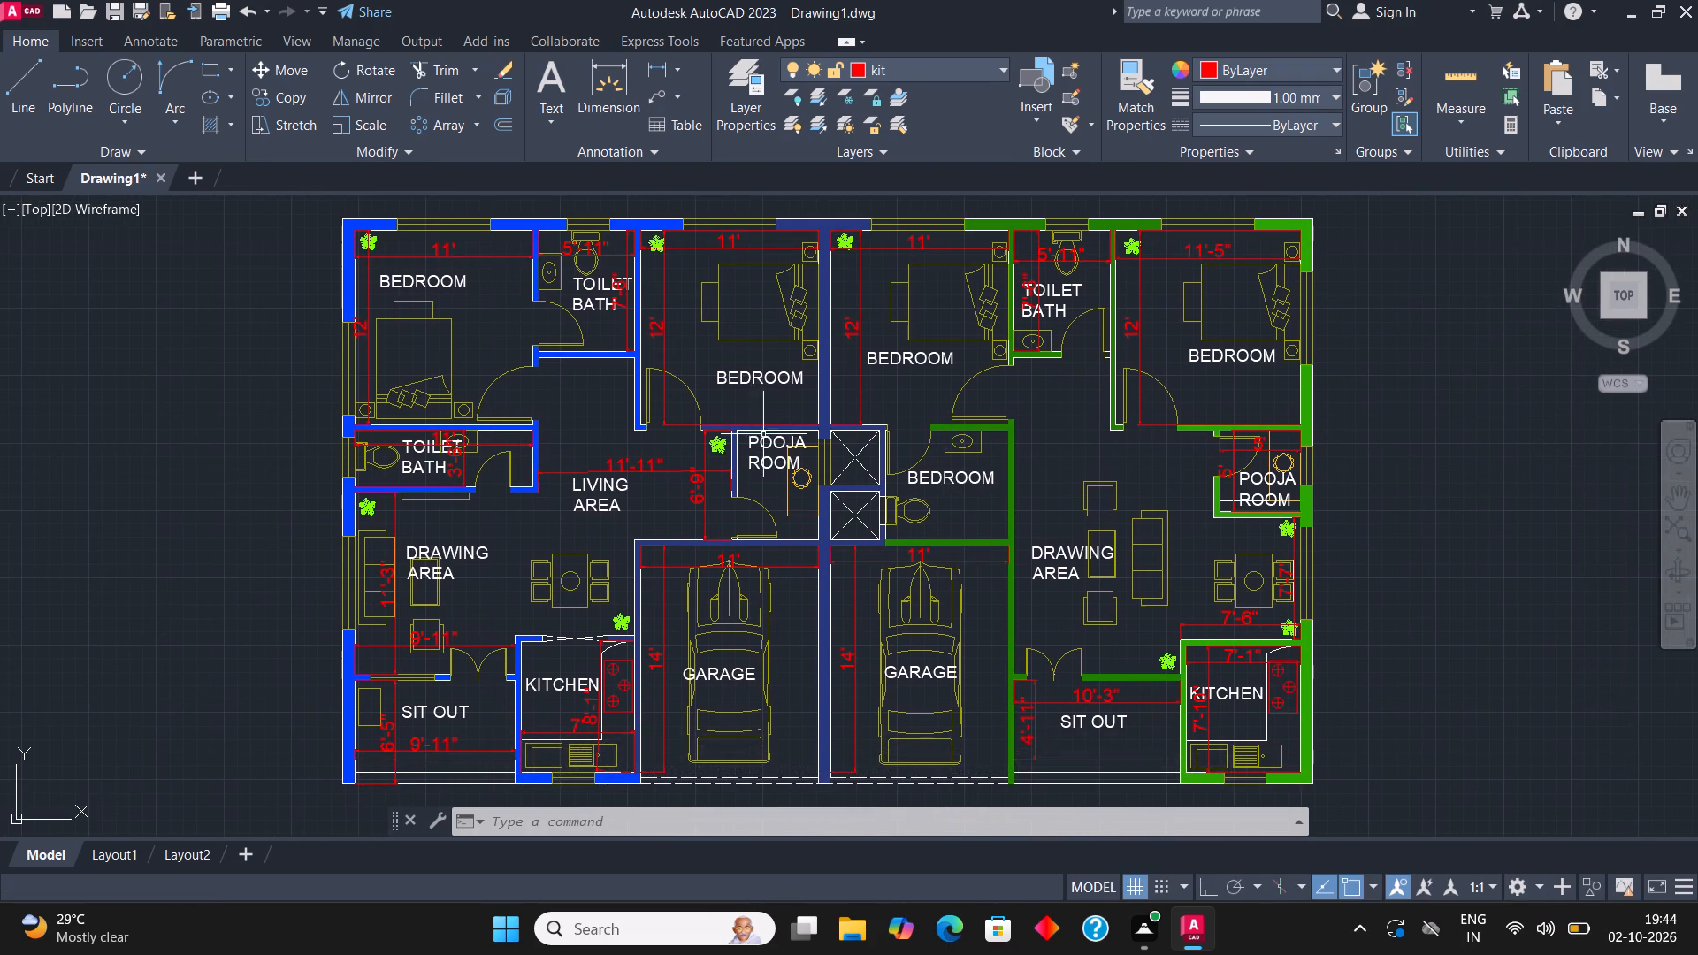
{"action": "scroll", "coordinate": [775, 455], "scroll_direction": "up", "scroll_amount": 4}
{"action": "left_click", "coordinate": [612, 106]}
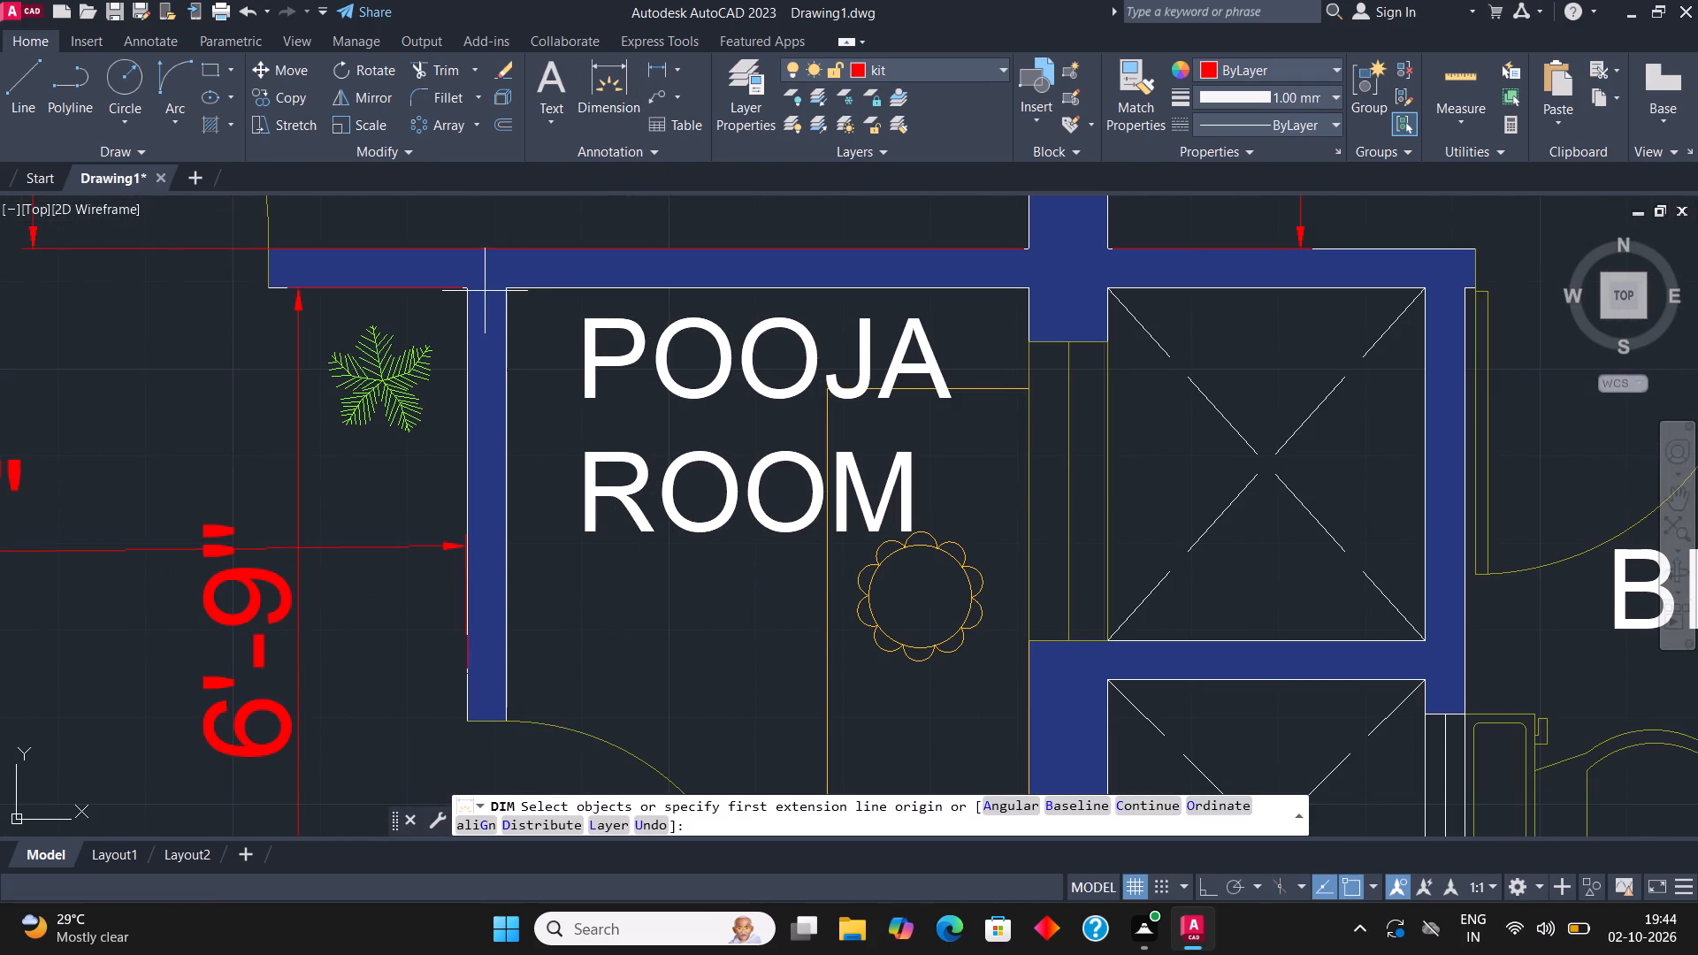
{"action": "left_click", "coordinate": [501, 291]}
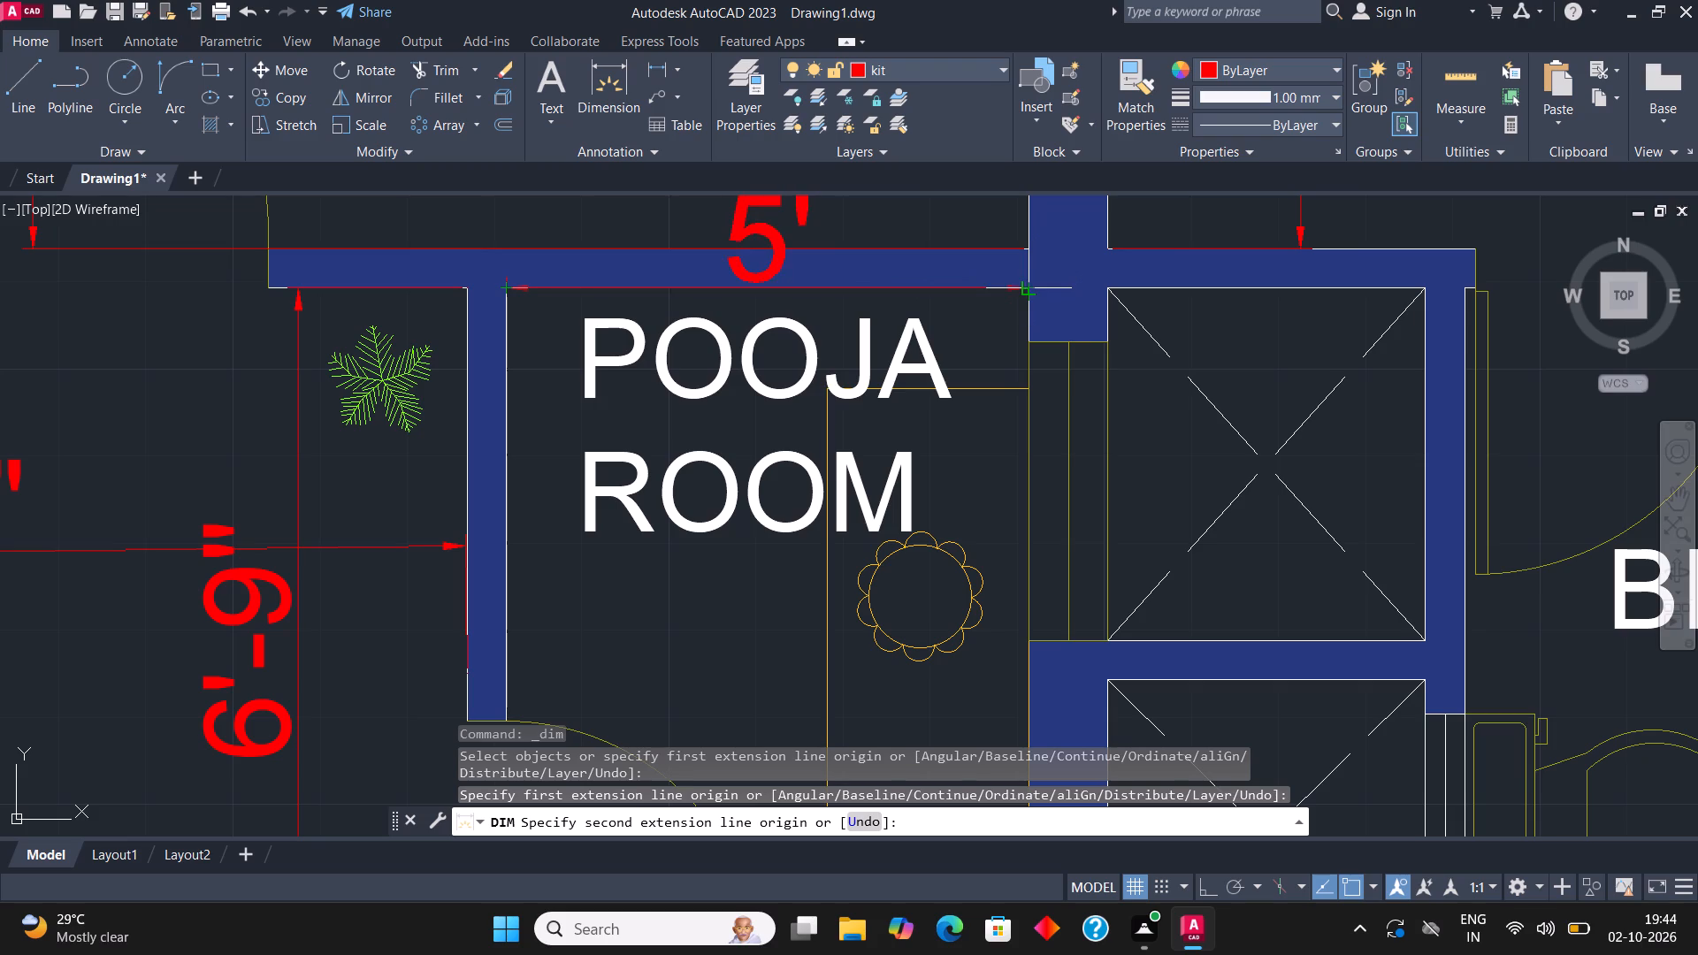
{"action": "left_click", "coordinate": [1030, 286]}
{"action": "scroll", "coordinate": [1025, 297], "scroll_direction": "down", "scroll_amount": 2}
{"action": "scroll", "coordinate": [1042, 427], "scroll_direction": "up", "scroll_amount": 2}
{"action": "left_click", "coordinate": [1004, 452]}
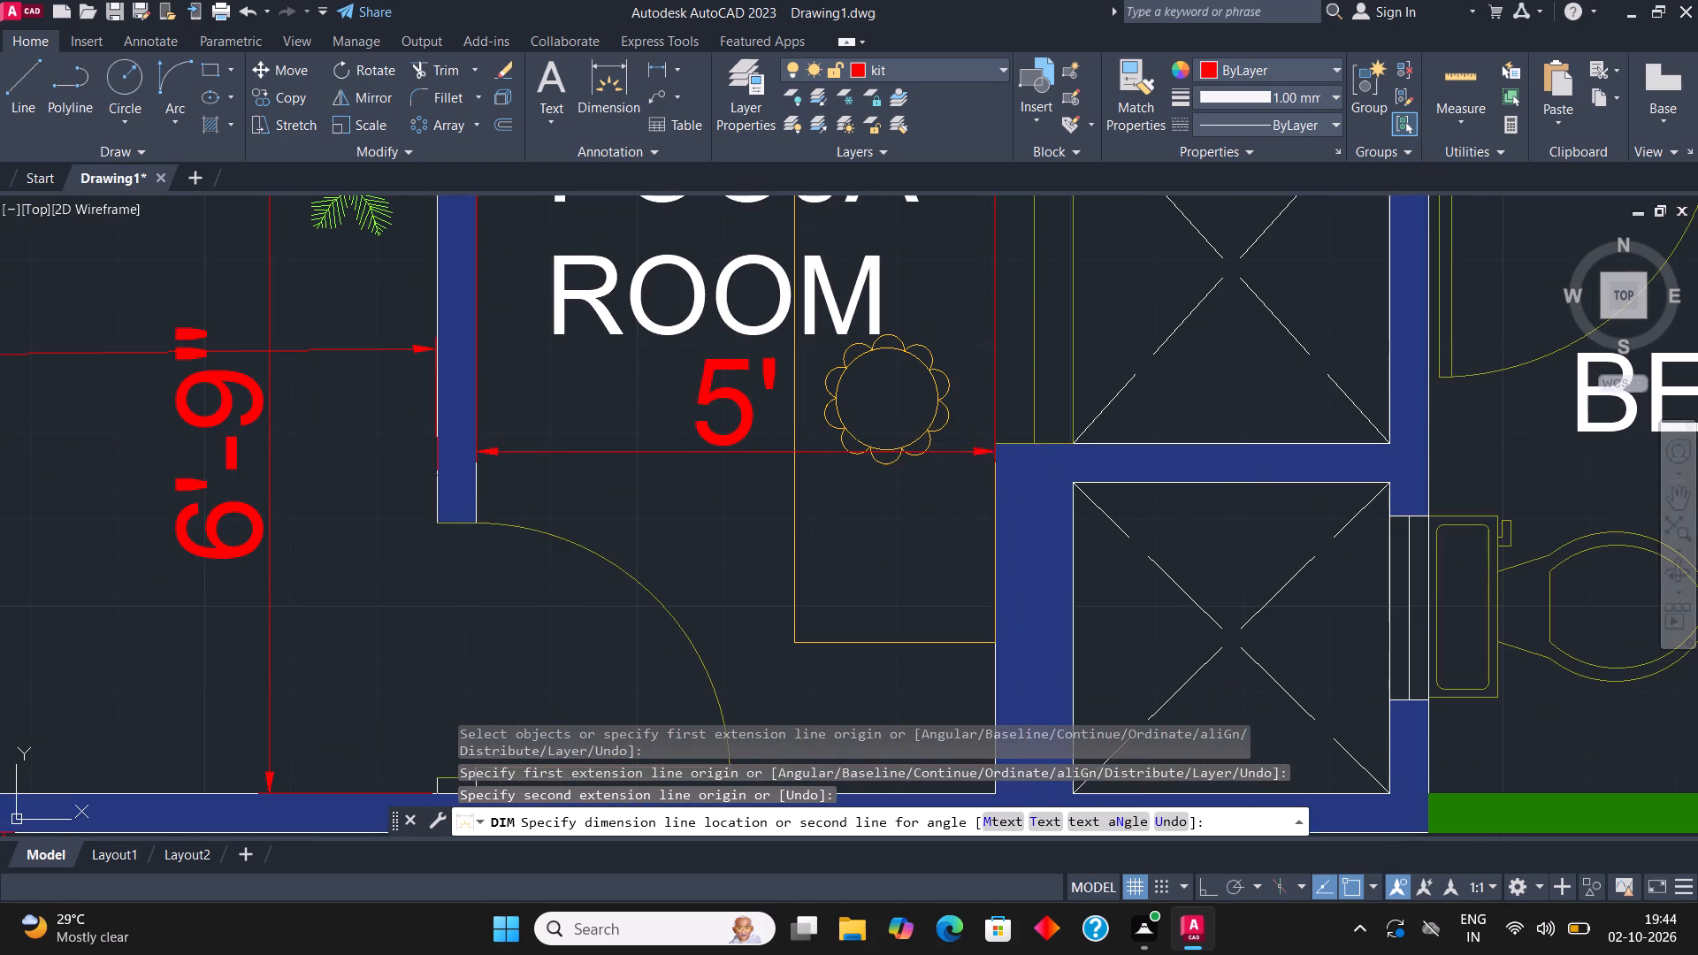
Dimension the left unit's pooja room depth along its window wall, placing the dimension line just inside that wall.
{"action": "left_click", "coordinate": [605, 79]}
{"action": "scroll", "coordinate": [793, 351], "scroll_direction": "down", "scroll_amount": 1}
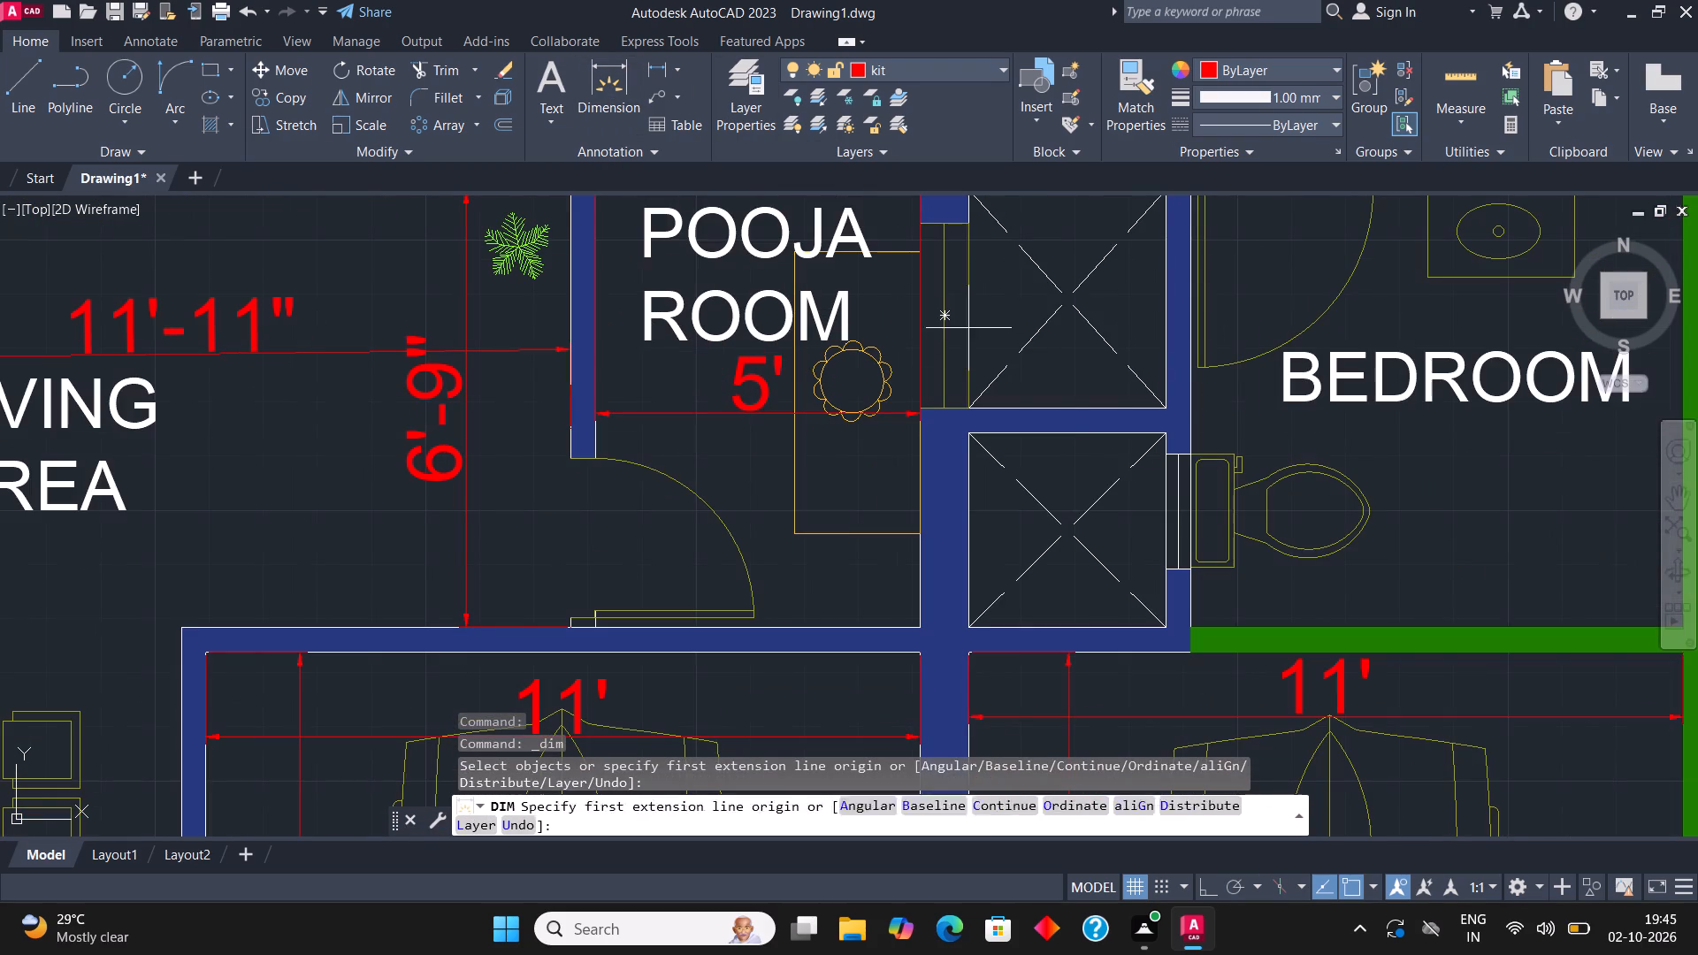
{"action": "left_click", "coordinate": [922, 625]}
{"action": "scroll", "coordinate": [924, 640], "scroll_direction": "down", "scroll_amount": 1}
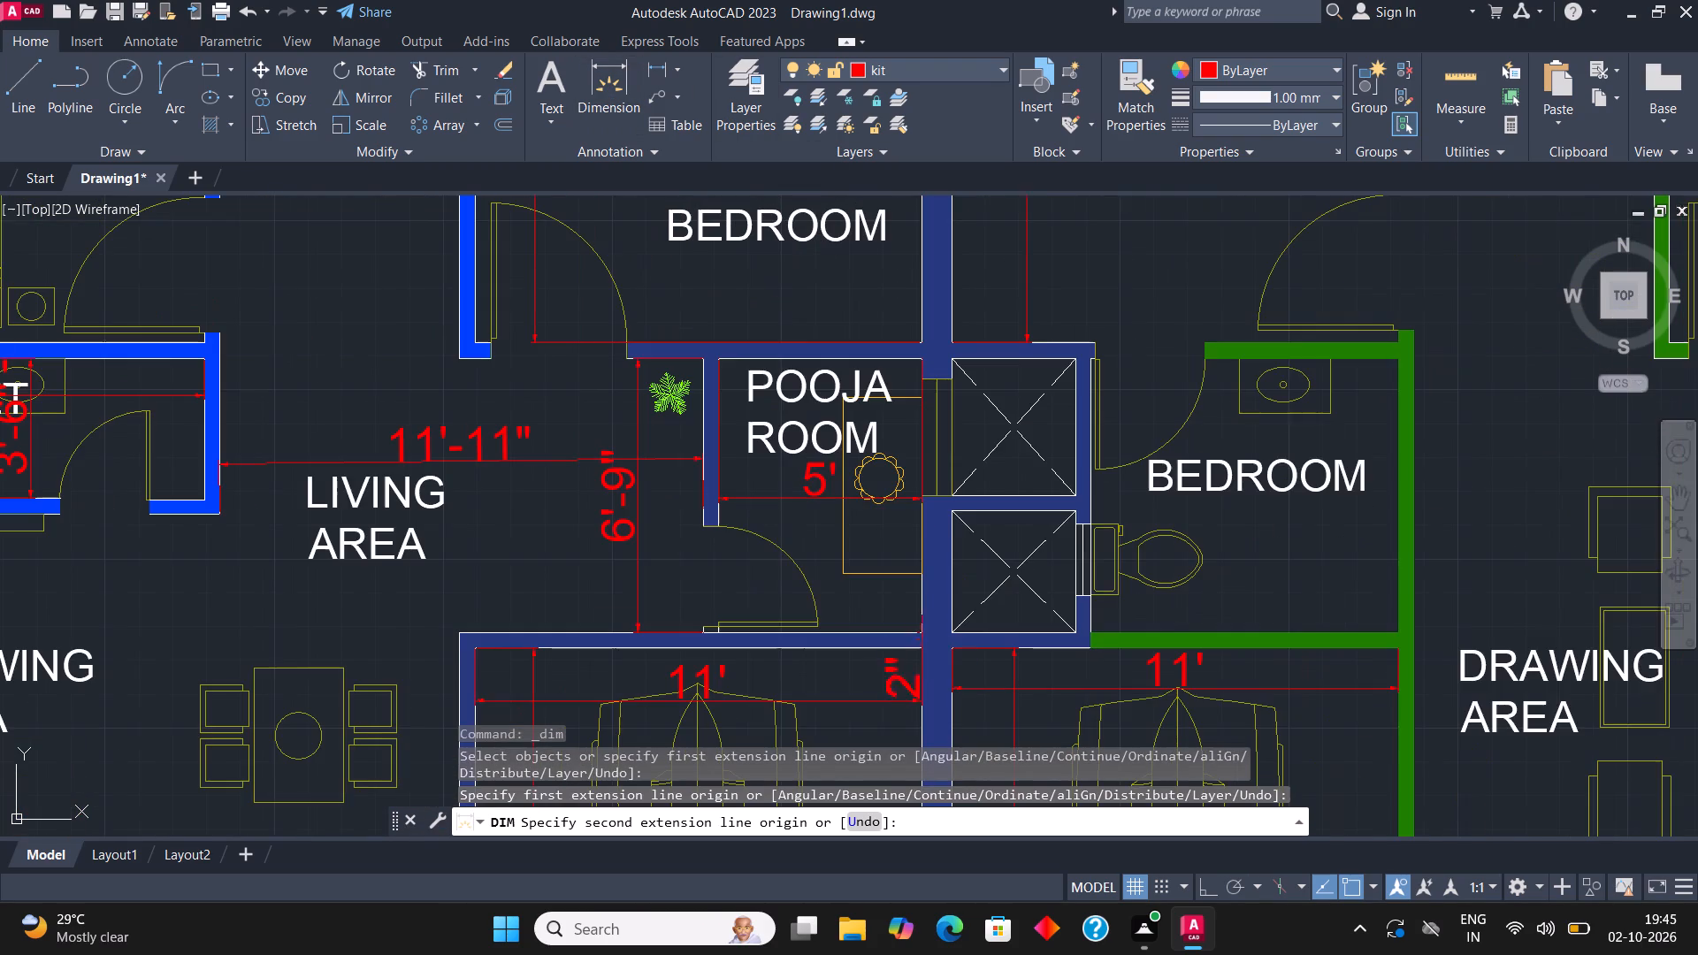
{"action": "left_click", "coordinate": [918, 354]}
{"action": "left_click", "coordinate": [913, 361]}
{"action": "middle_click_drag", "start_coordinate": [974, 473], "coordinate": [915, 455]}
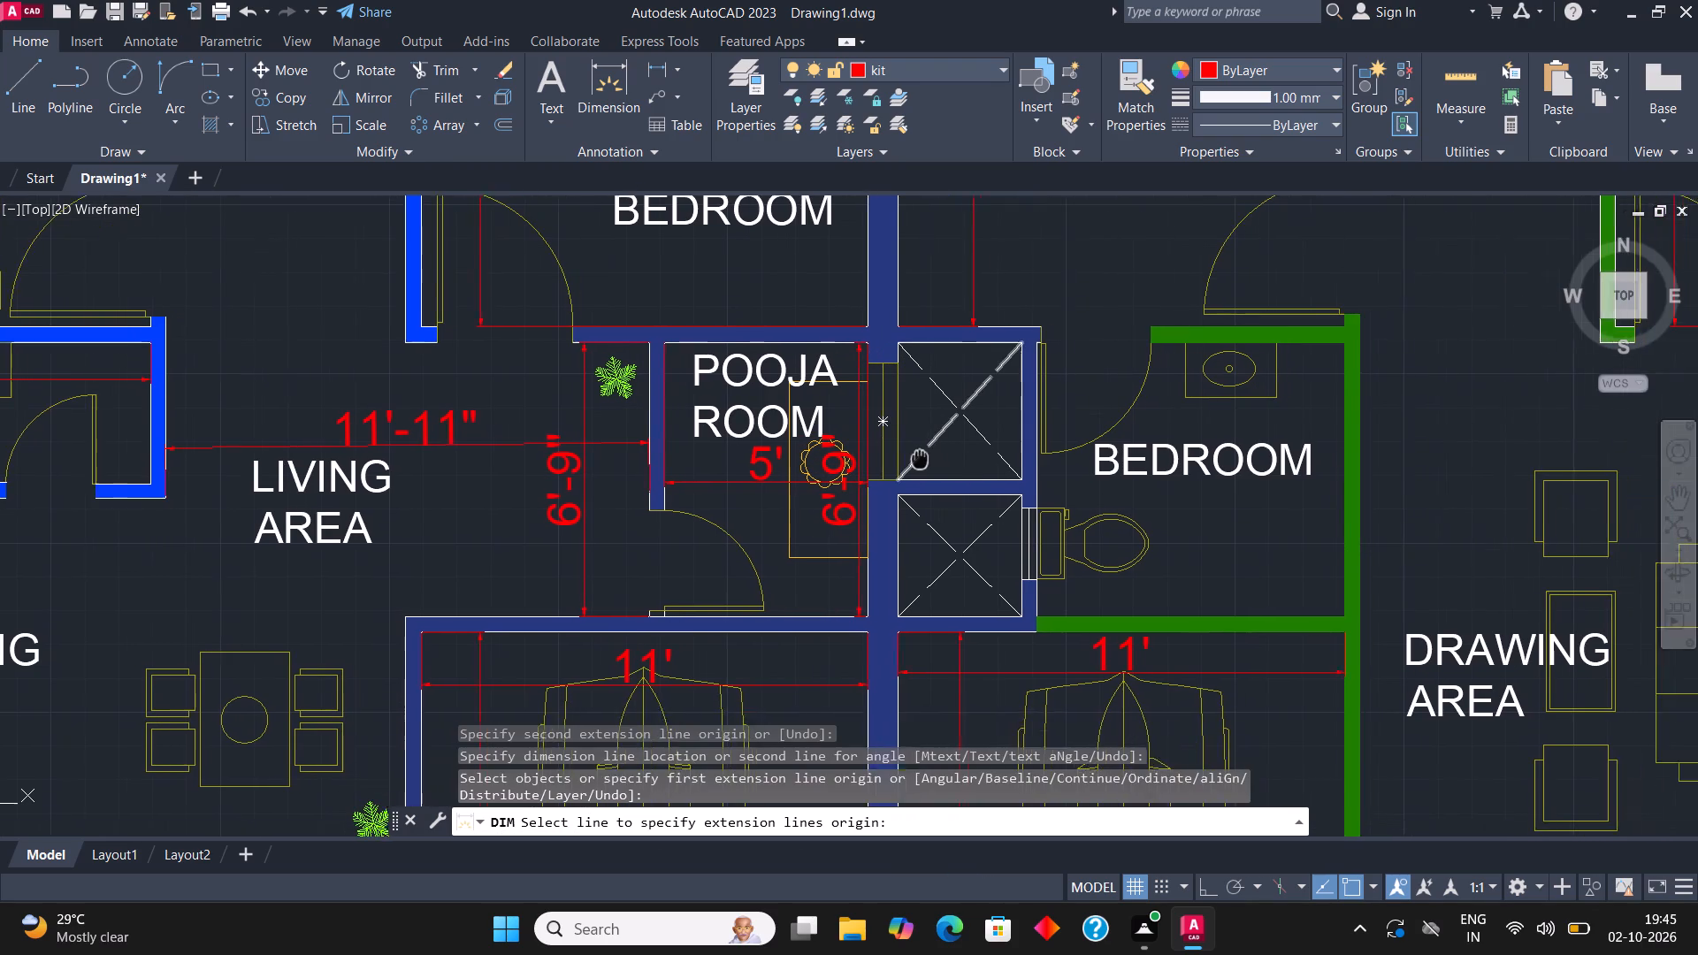
{"action": "middle_click_drag", "start_coordinate": [915, 455], "coordinate": [874, 464]}
{"action": "key", "text": "Escape"}
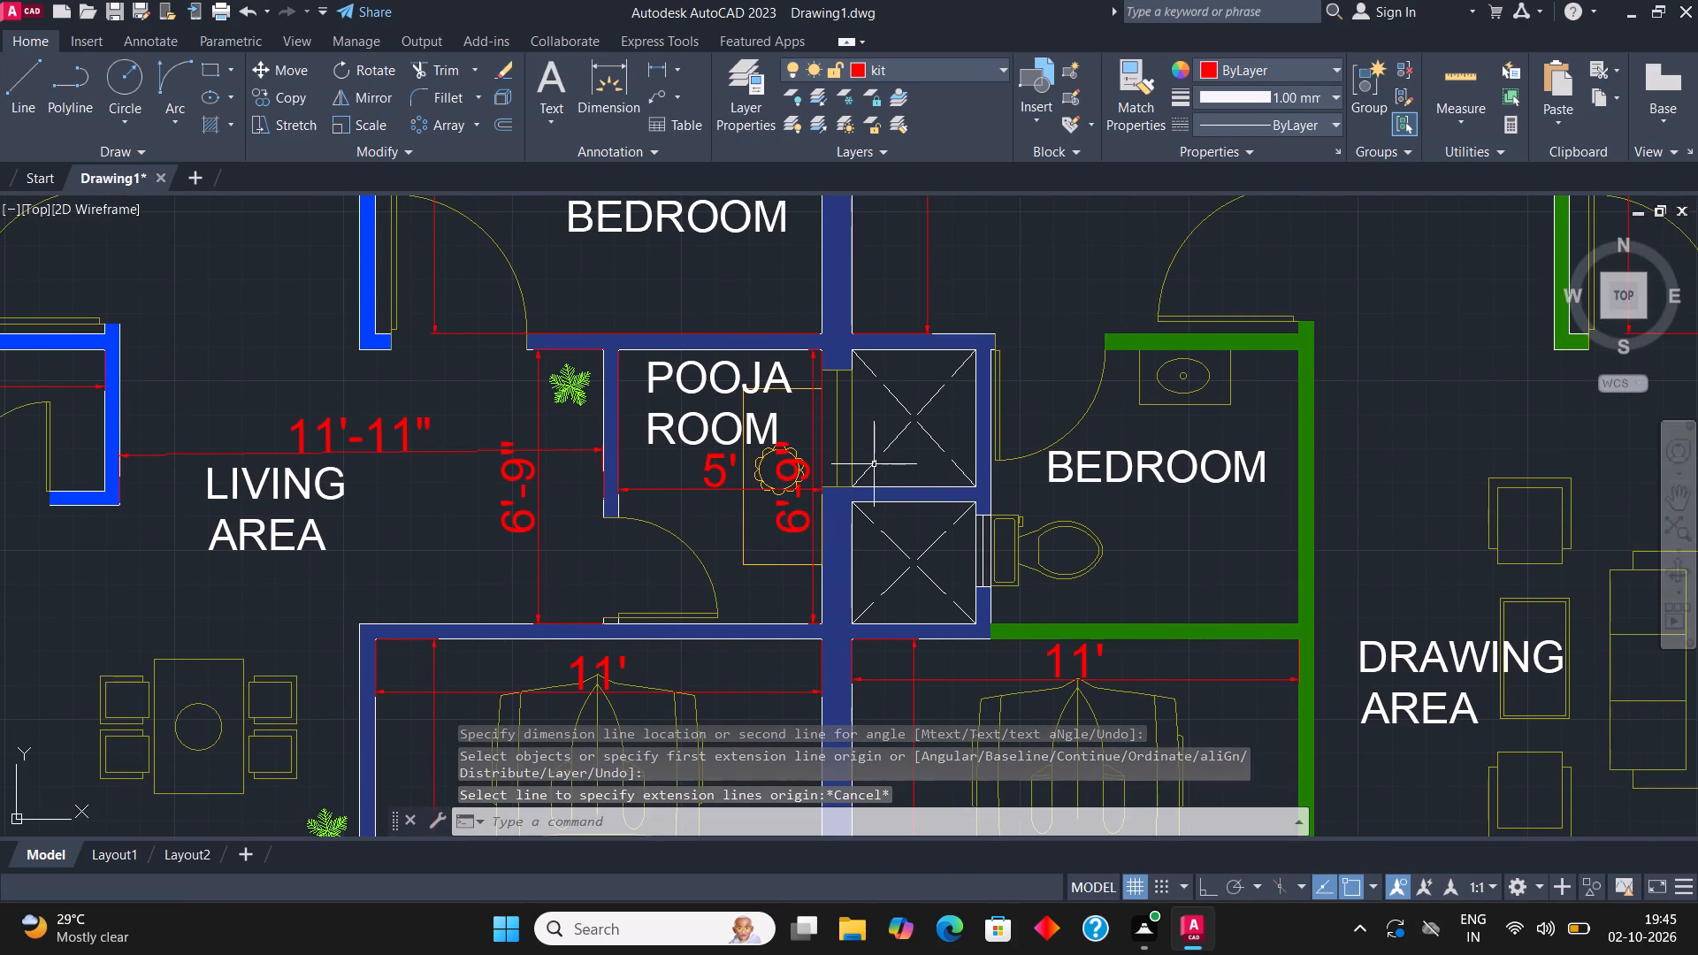
Dimension the inside depth and width of the upper crossed shaft beside the pooja room, placing both dimension lines inside the shaft.
{"action": "left_click", "coordinate": [621, 85]}
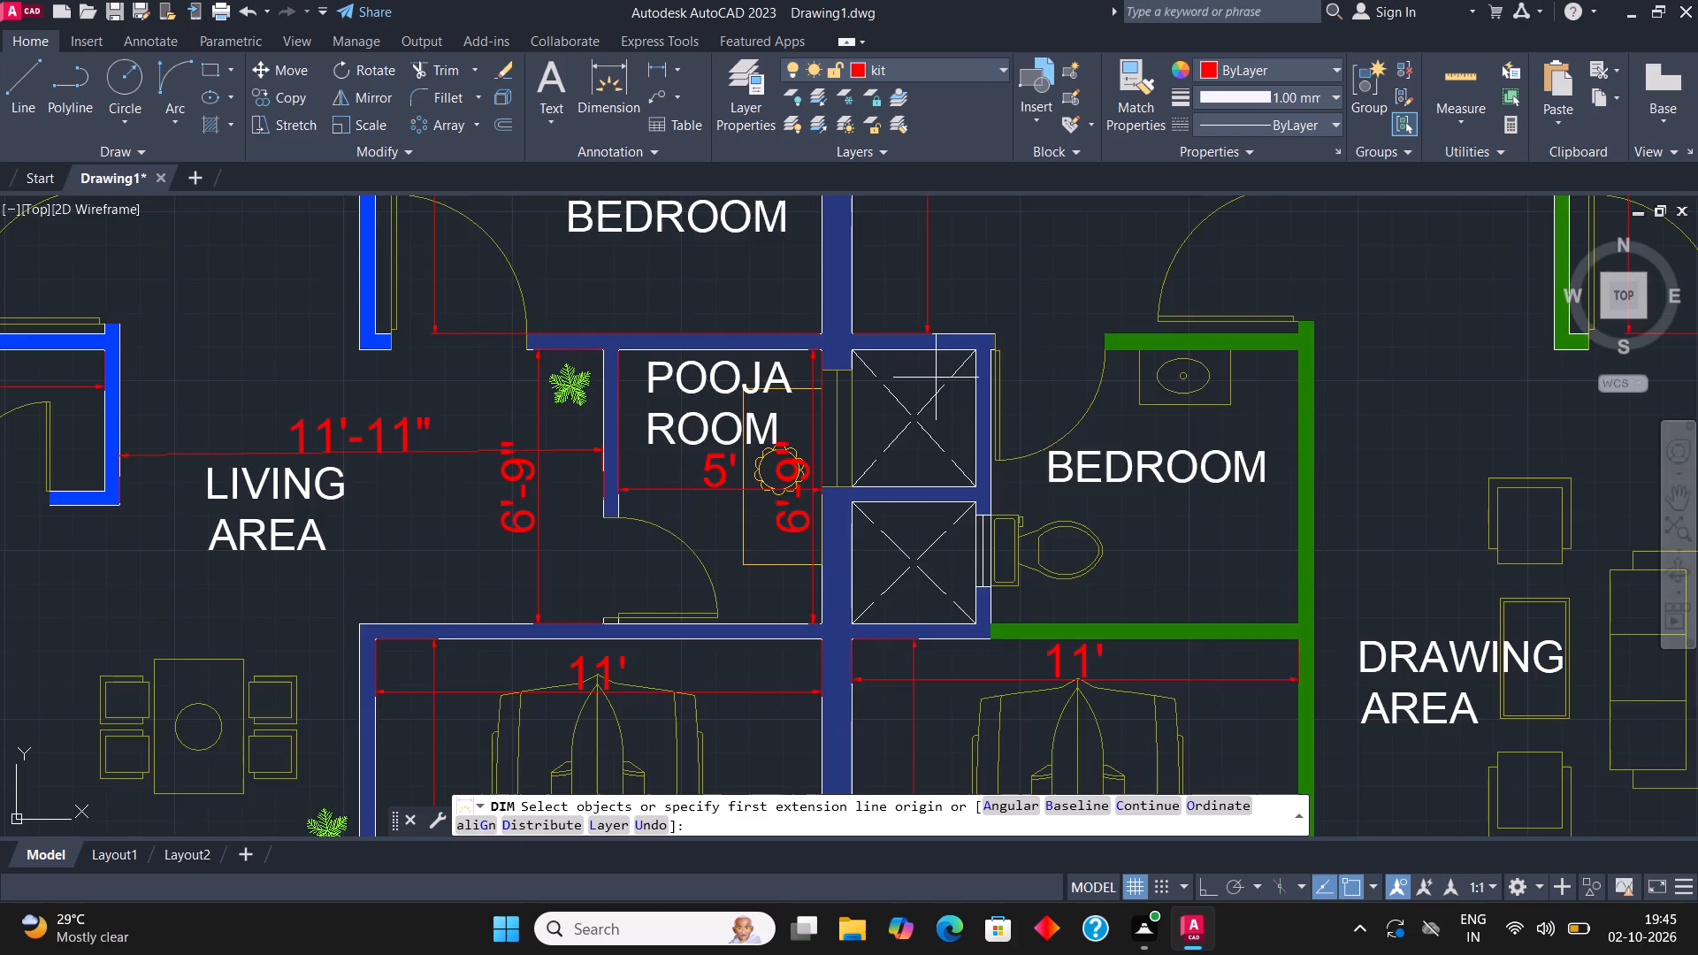
{"action": "scroll", "coordinate": [953, 393], "scroll_direction": "up", "scroll_amount": 1}
{"action": "left_click", "coordinate": [989, 477]}
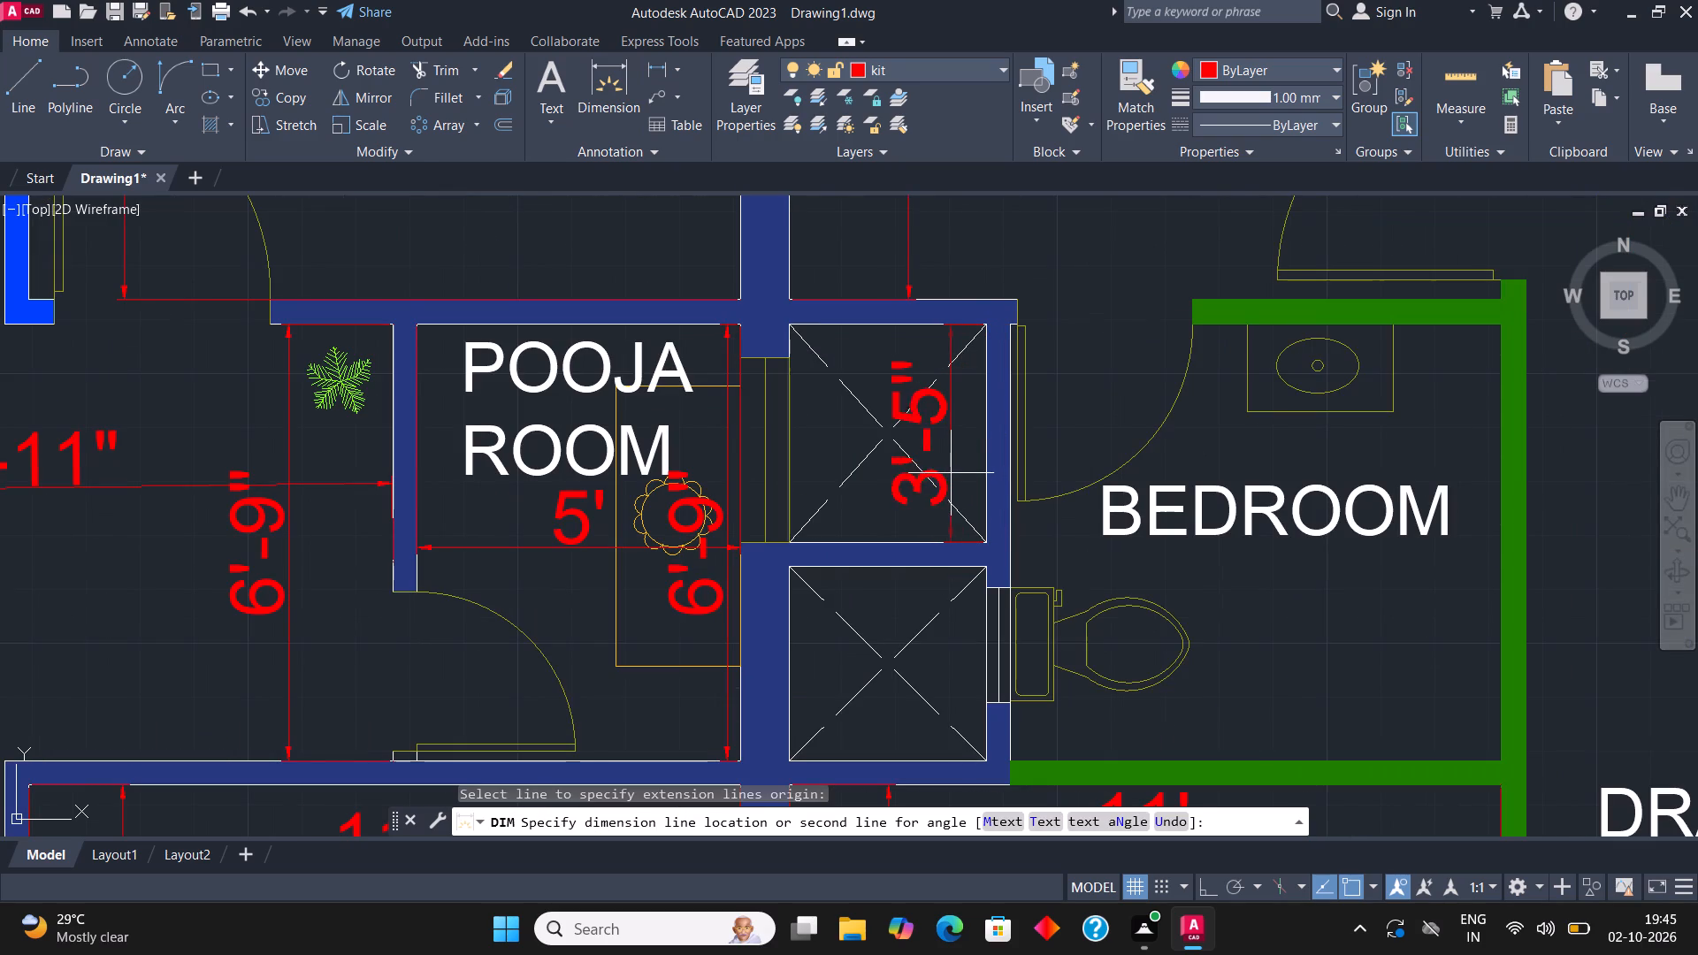
{"action": "left_click", "coordinate": [946, 471]}
{"action": "left_click", "coordinate": [593, 73]}
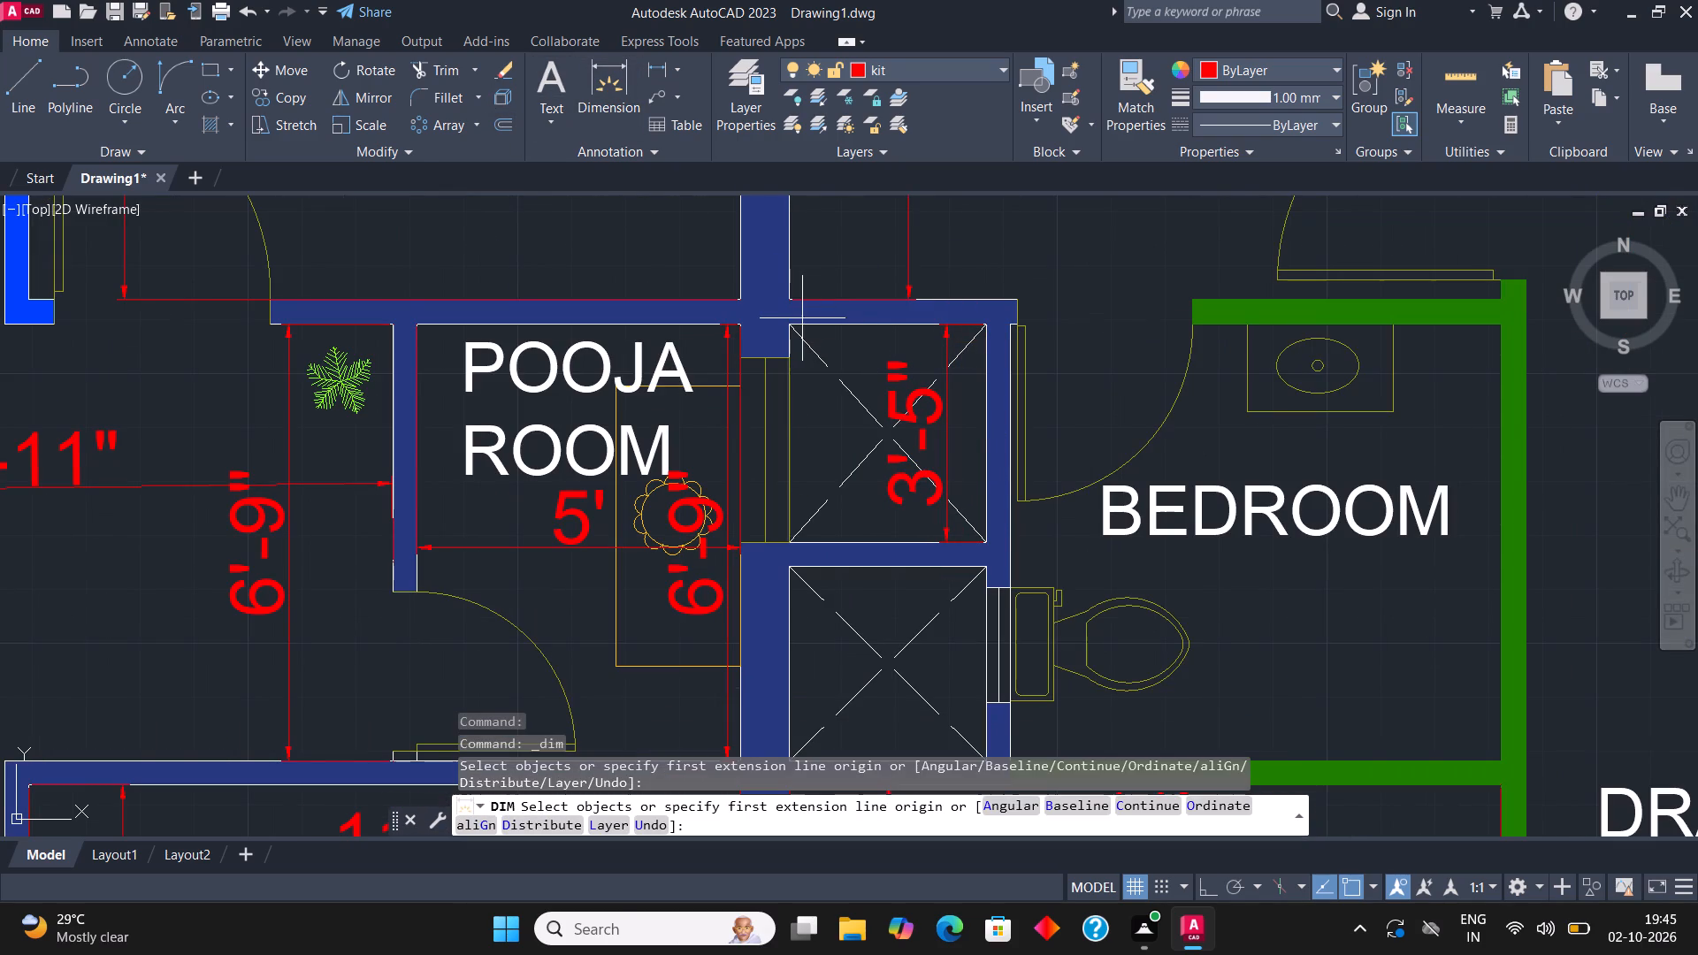
{"action": "left_click", "coordinate": [868, 328]}
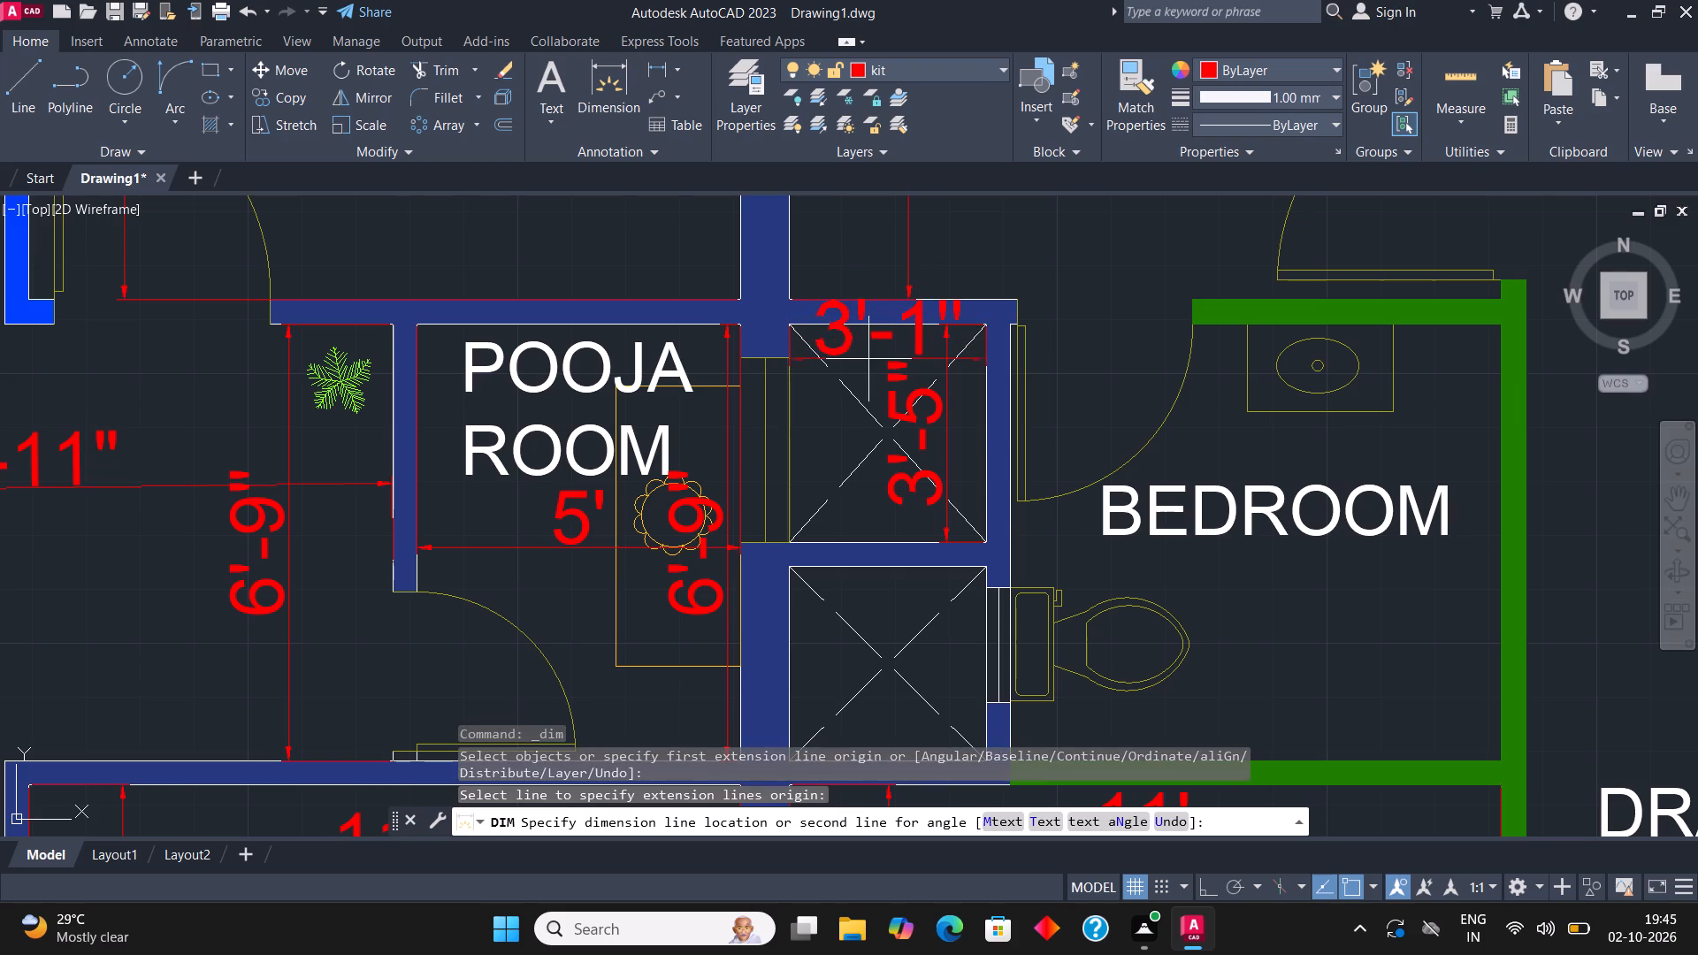
{"action": "left_click", "coordinate": [868, 375]}
Dimension the inside width of the lower crossed shaft, placing the dimension line just below its upper wall.
{"action": "scroll", "coordinate": [867, 375], "scroll_direction": "down", "scroll_amount": 1}
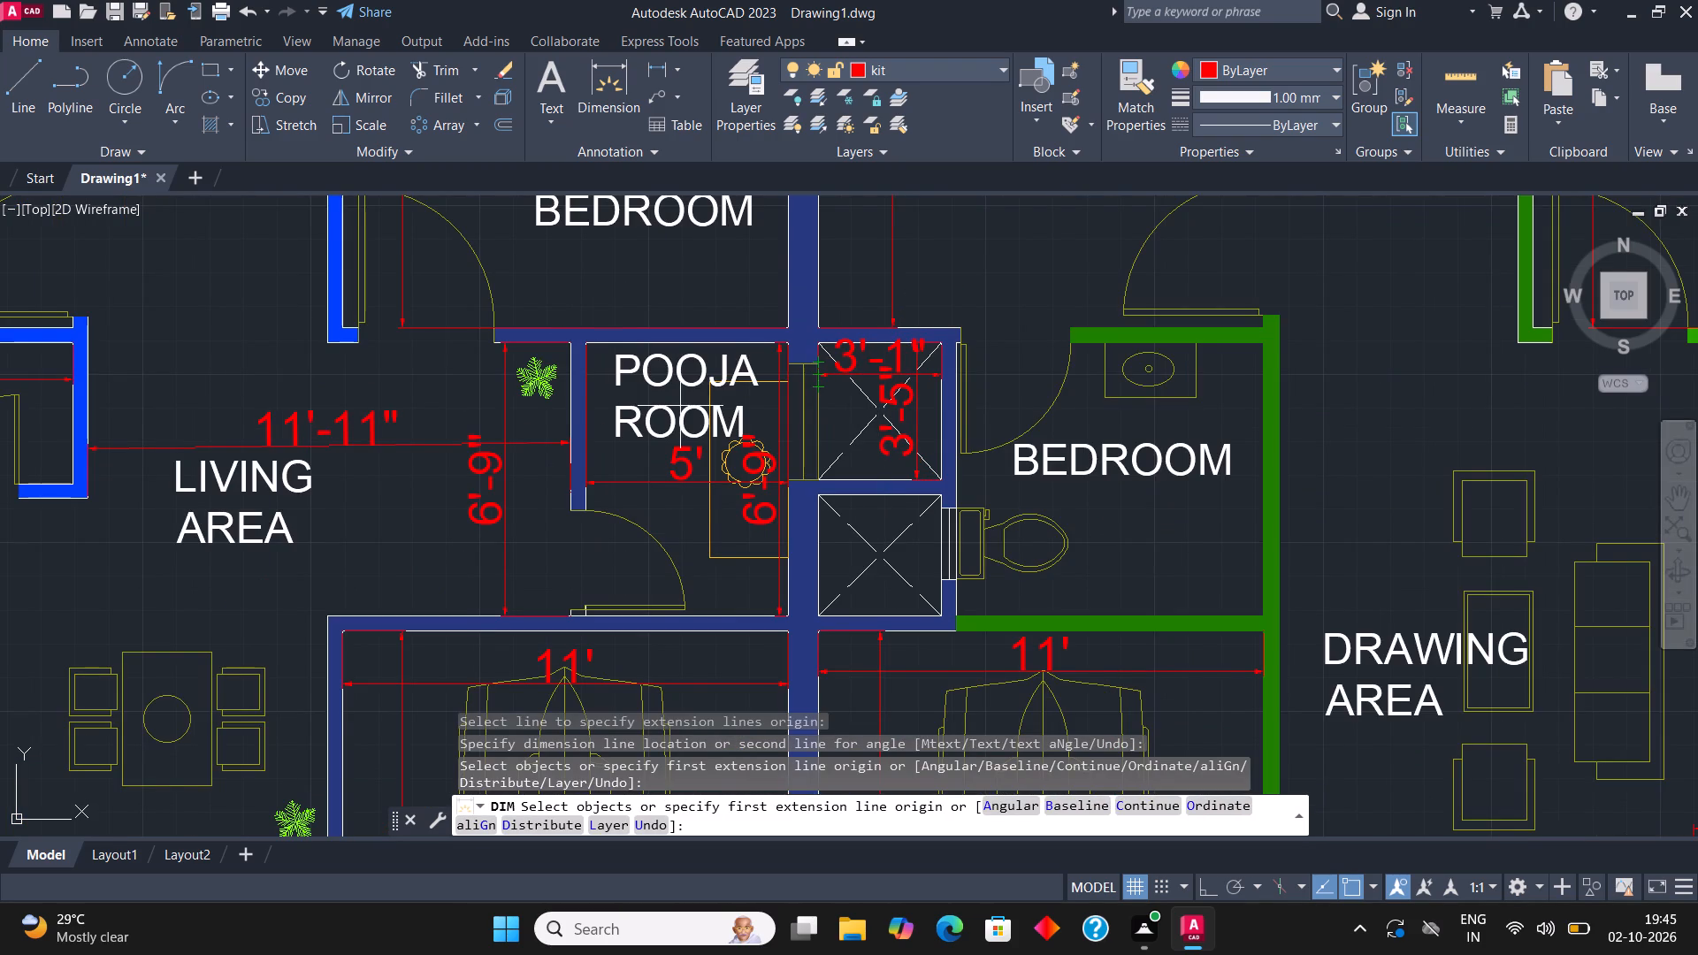
{"action": "left_click", "coordinate": [595, 81]}
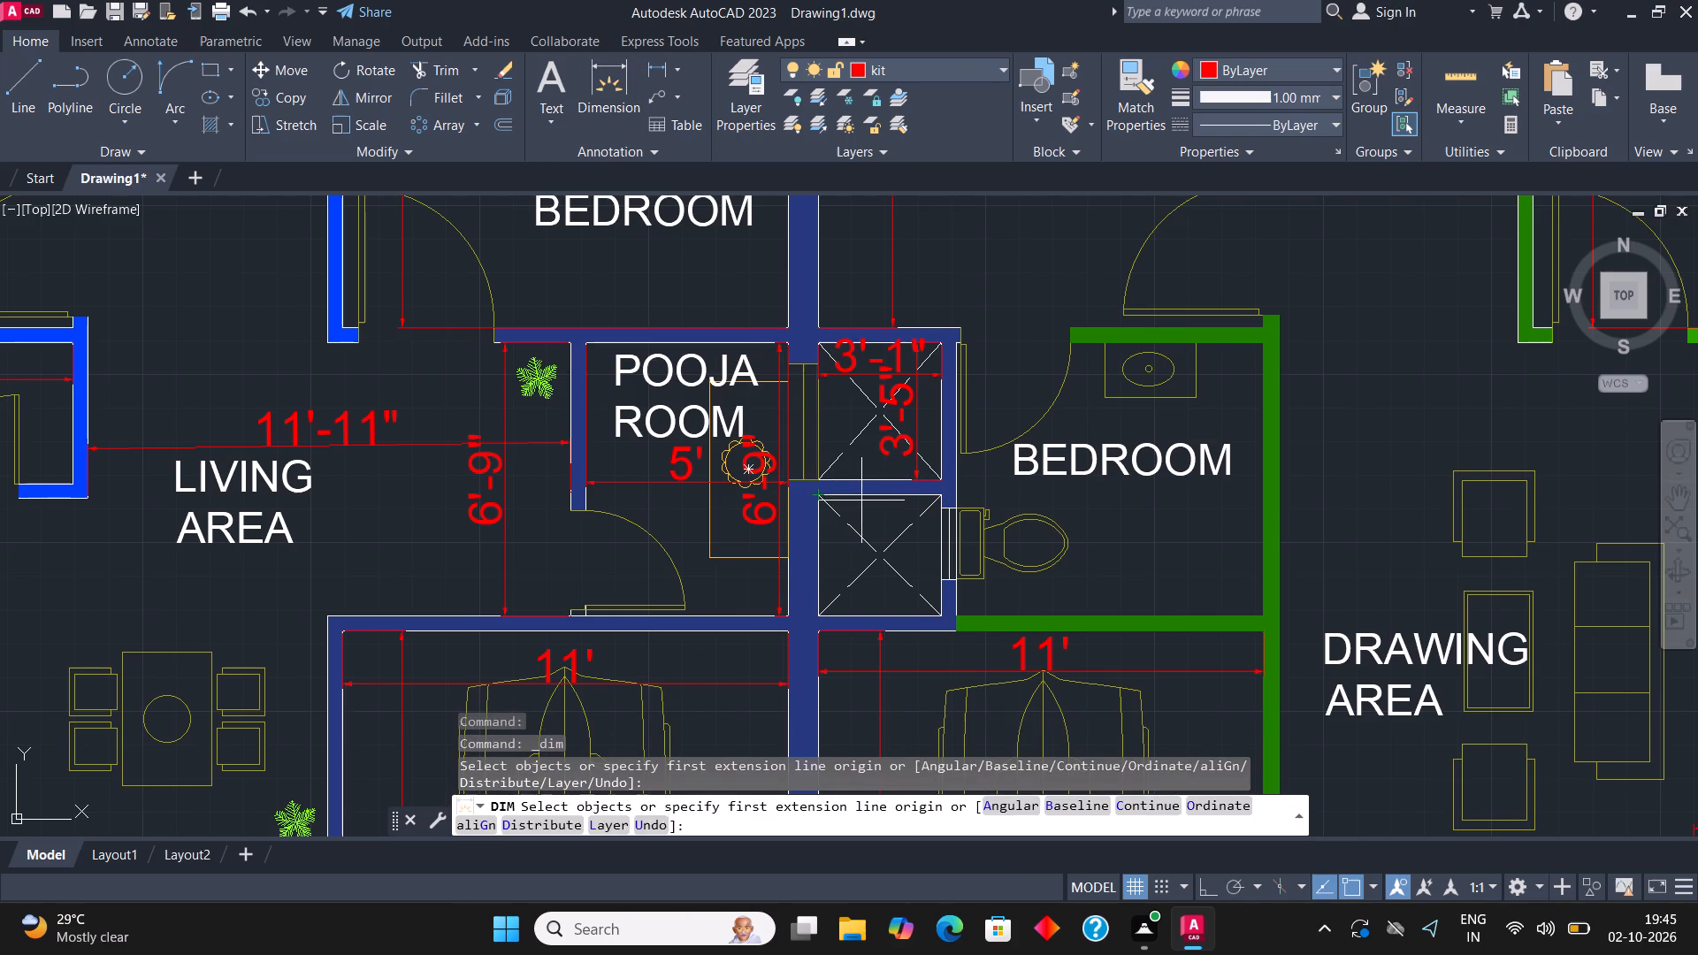
{"action": "left_click", "coordinate": [822, 495]}
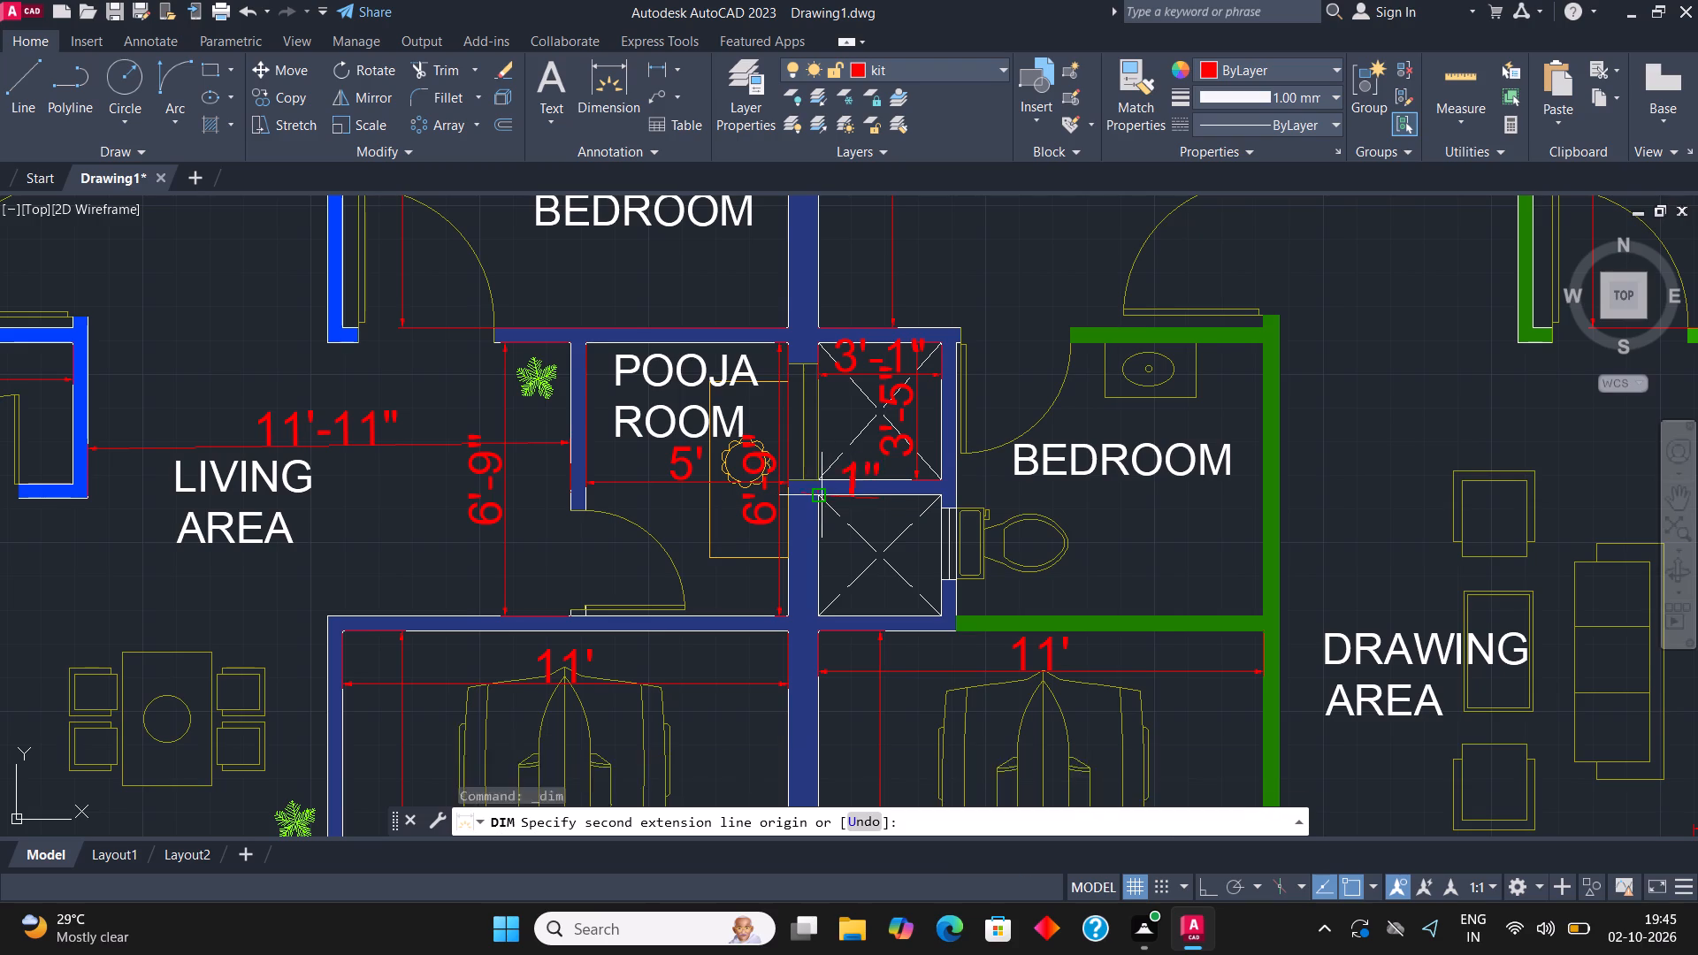
{"action": "left_click", "coordinate": [945, 493]}
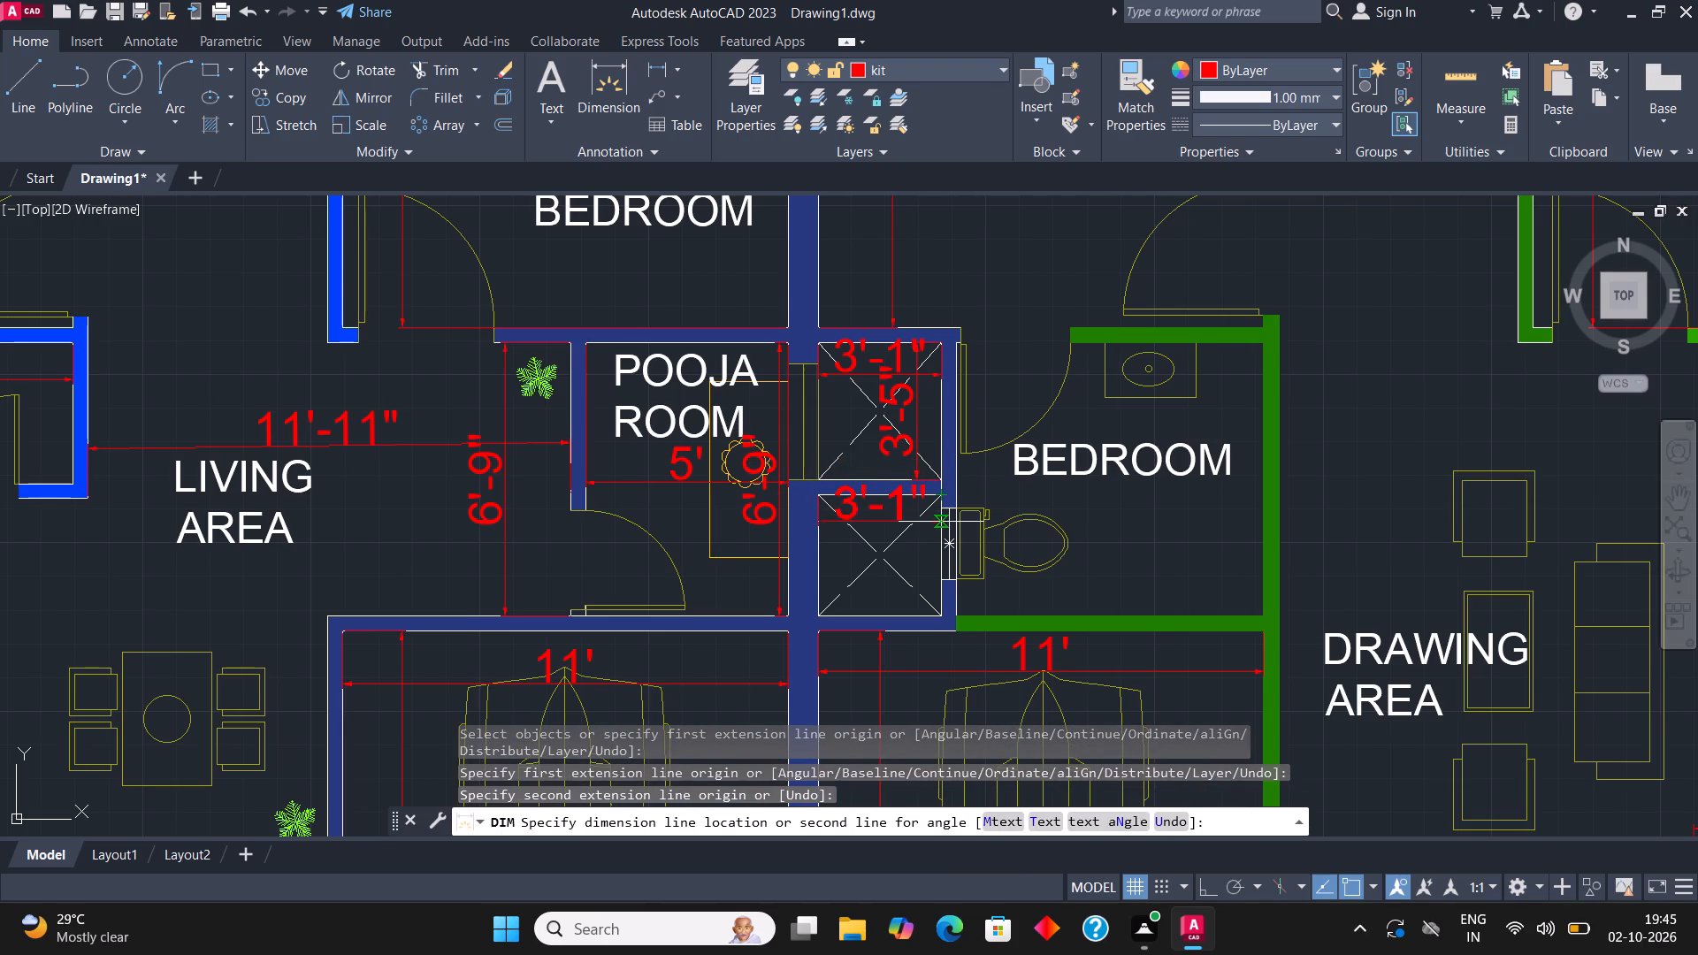
{"action": "left_click", "coordinate": [941, 522]}
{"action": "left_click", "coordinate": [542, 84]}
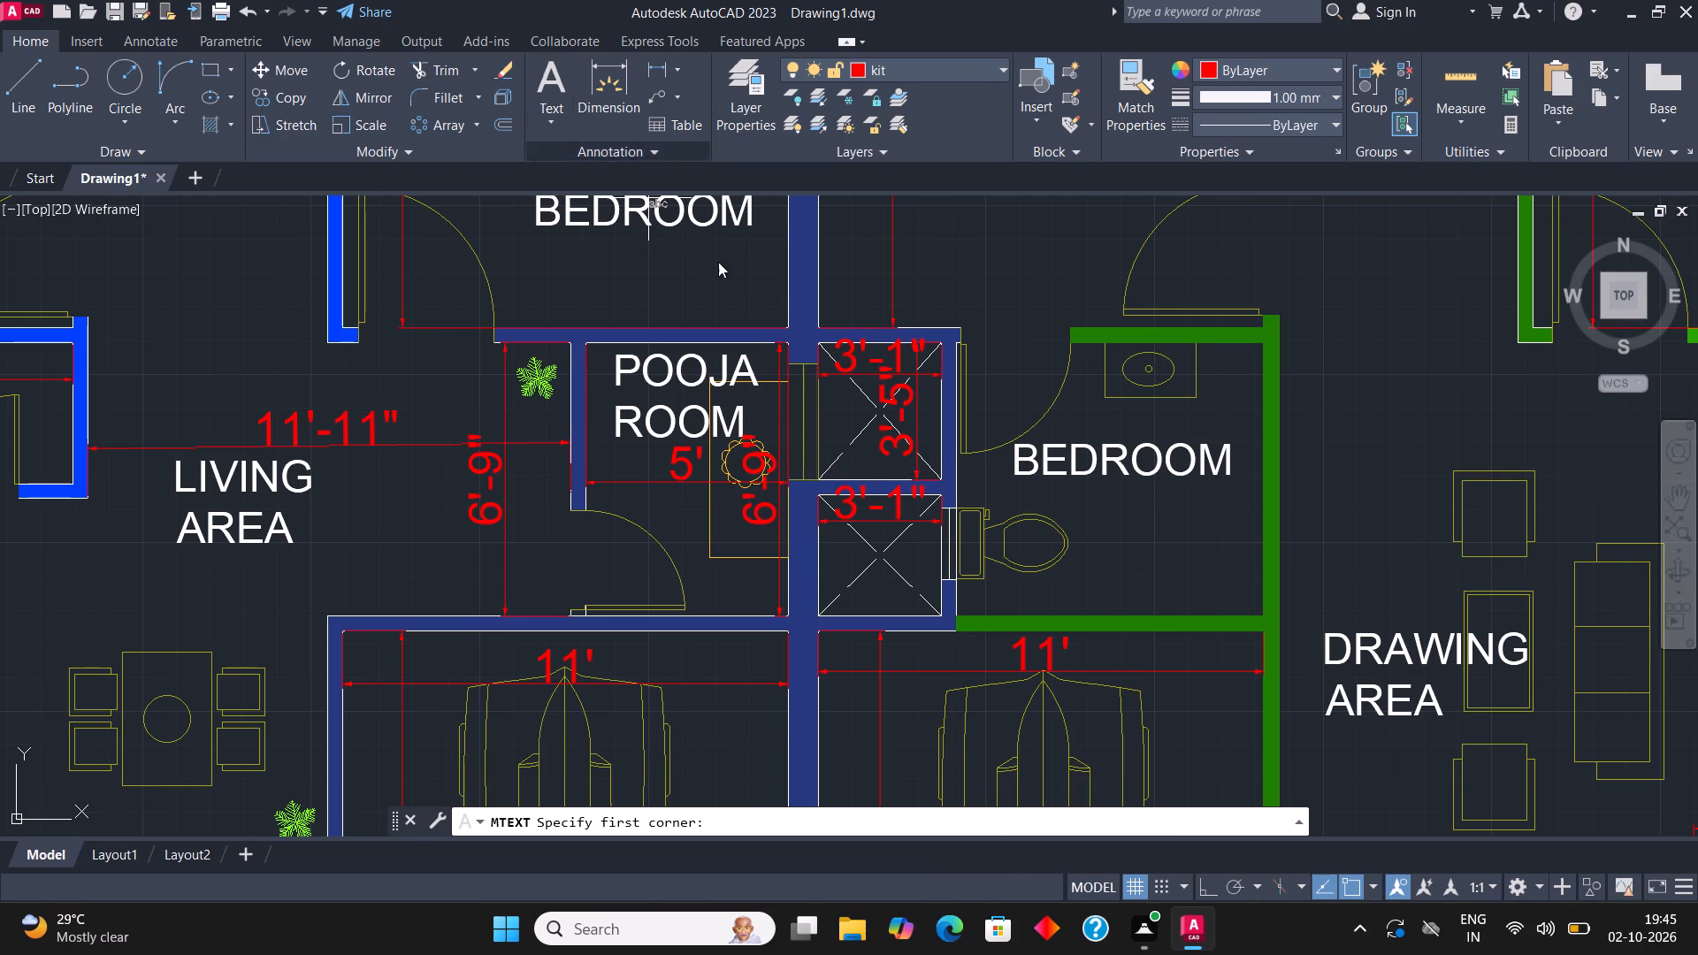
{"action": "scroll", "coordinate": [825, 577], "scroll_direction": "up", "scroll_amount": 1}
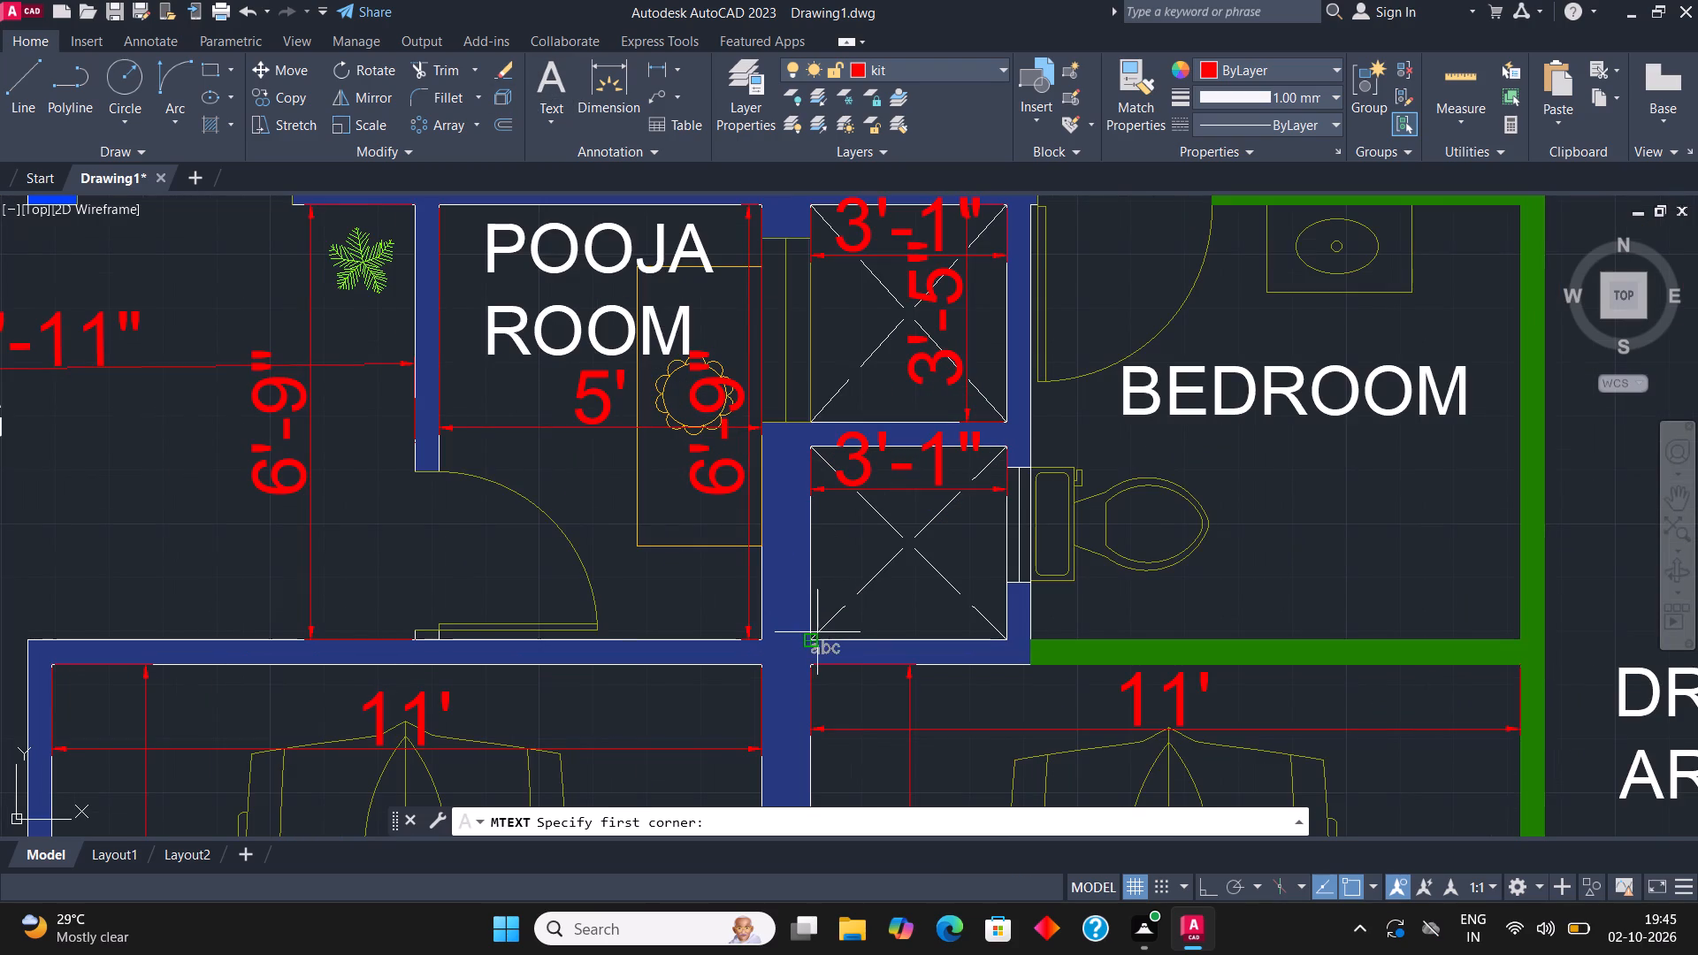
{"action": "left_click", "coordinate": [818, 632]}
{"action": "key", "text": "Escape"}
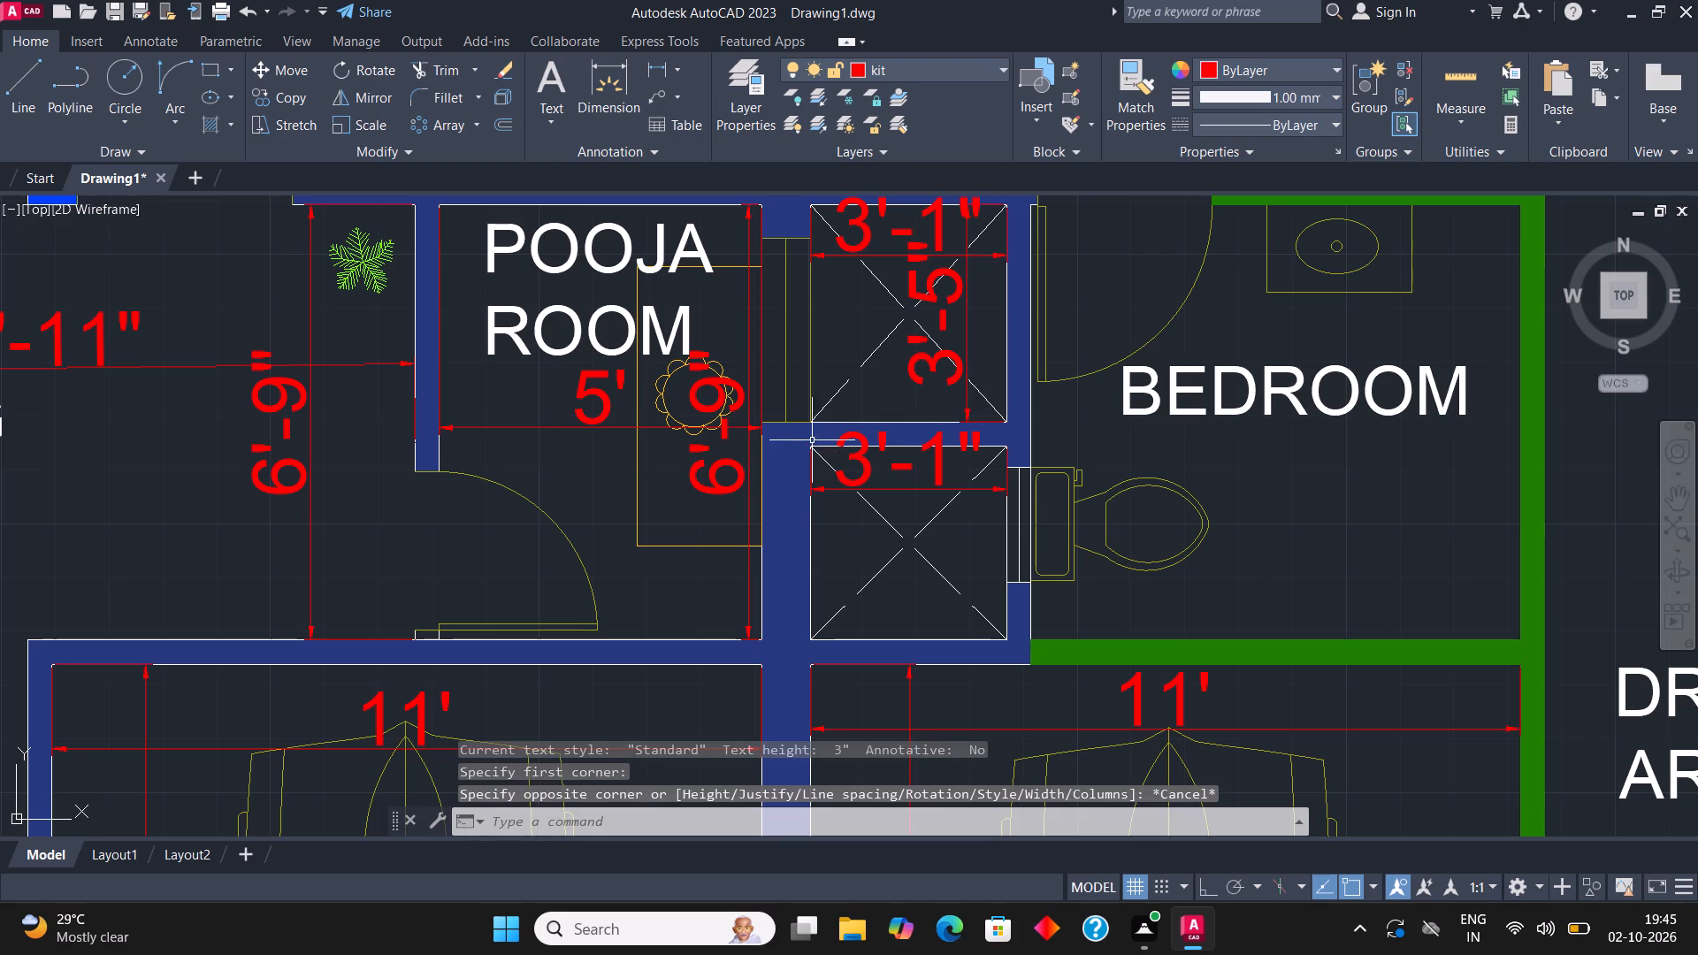
Dimension the inside depth of the lower crossed shaft along its pooja room side, placing the dimension line inside the shaft.
{"action": "left_click", "coordinate": [611, 93]}
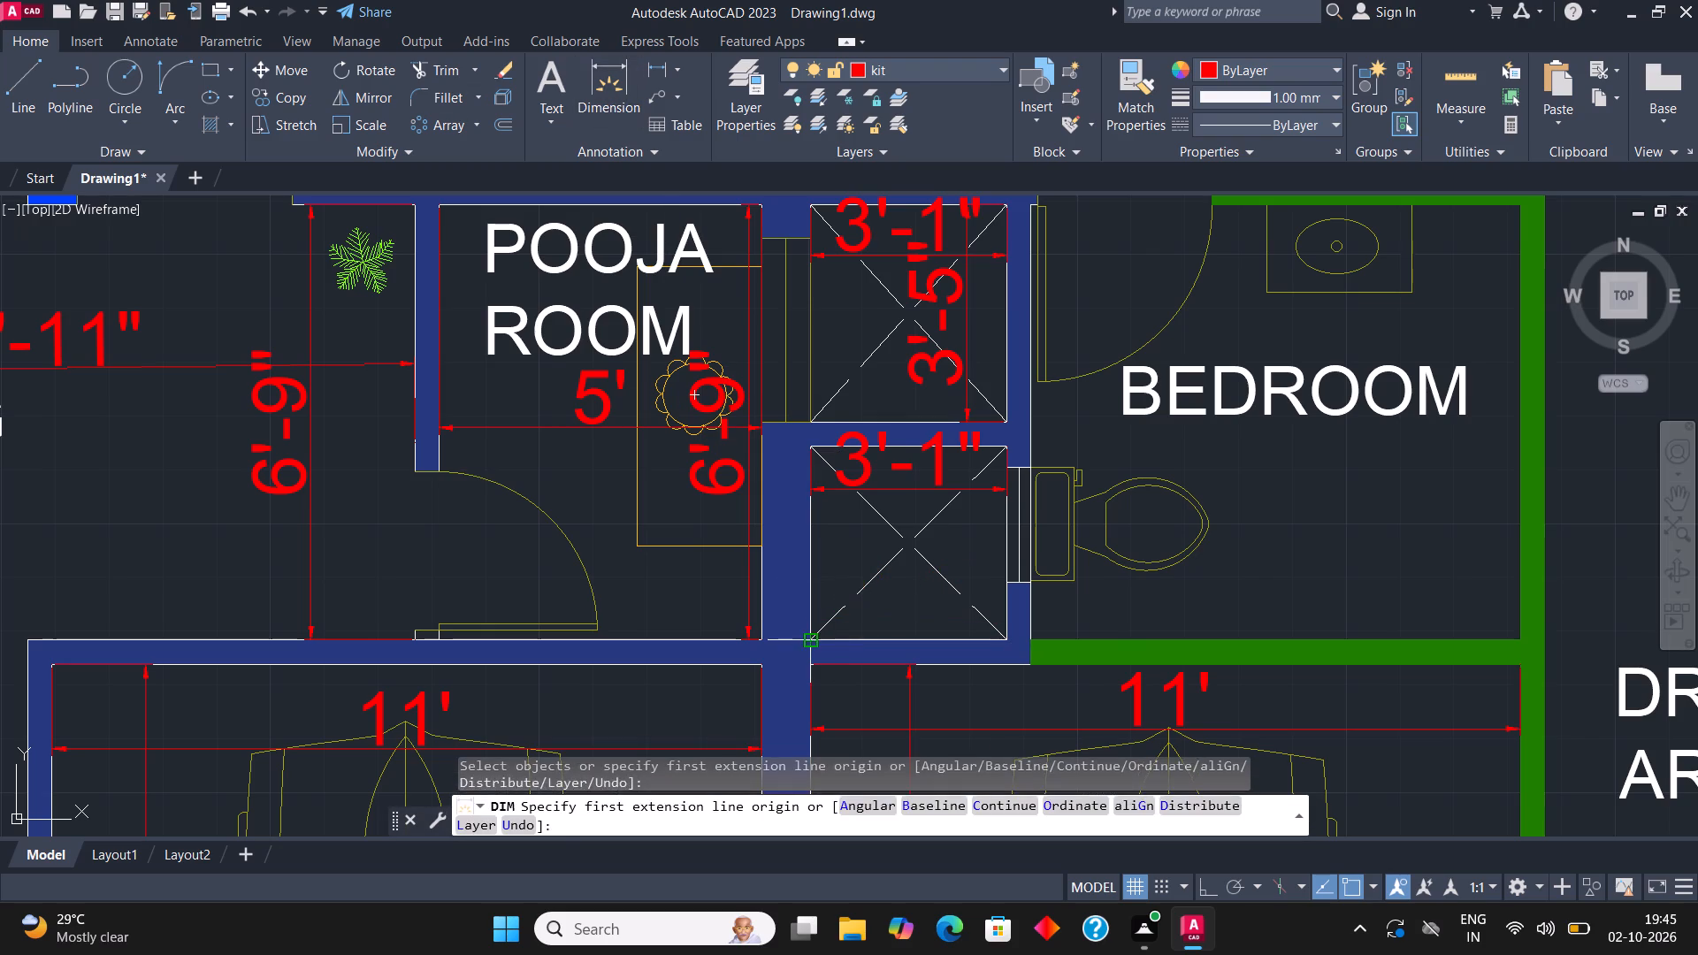
{"action": "left_click", "coordinate": [806, 638]}
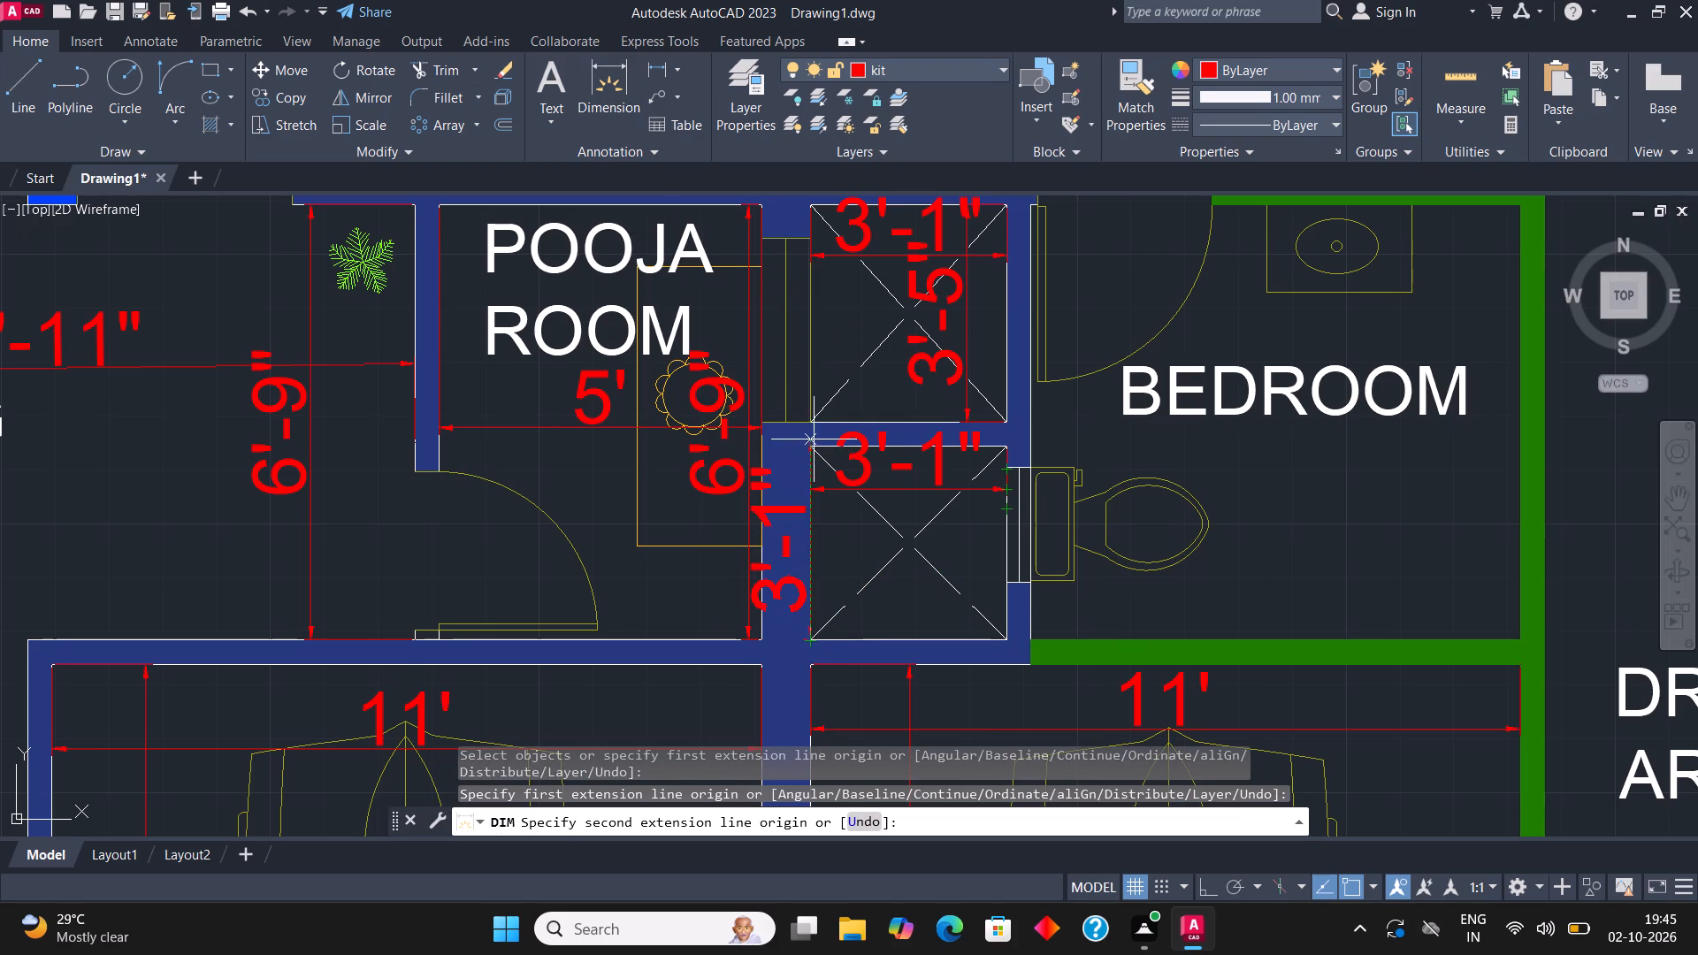
{"action": "left_click", "coordinate": [813, 446]}
{"action": "left_click", "coordinate": [864, 464]}
{"action": "key", "text": "Escape"}
Dimension the inside depth of the BEDROOM-labelled toilet room beside the shafts, placing the dimension line near the drawing area wall.
{"action": "scroll", "coordinate": [863, 463], "scroll_direction": "down", "scroll_amount": 2}
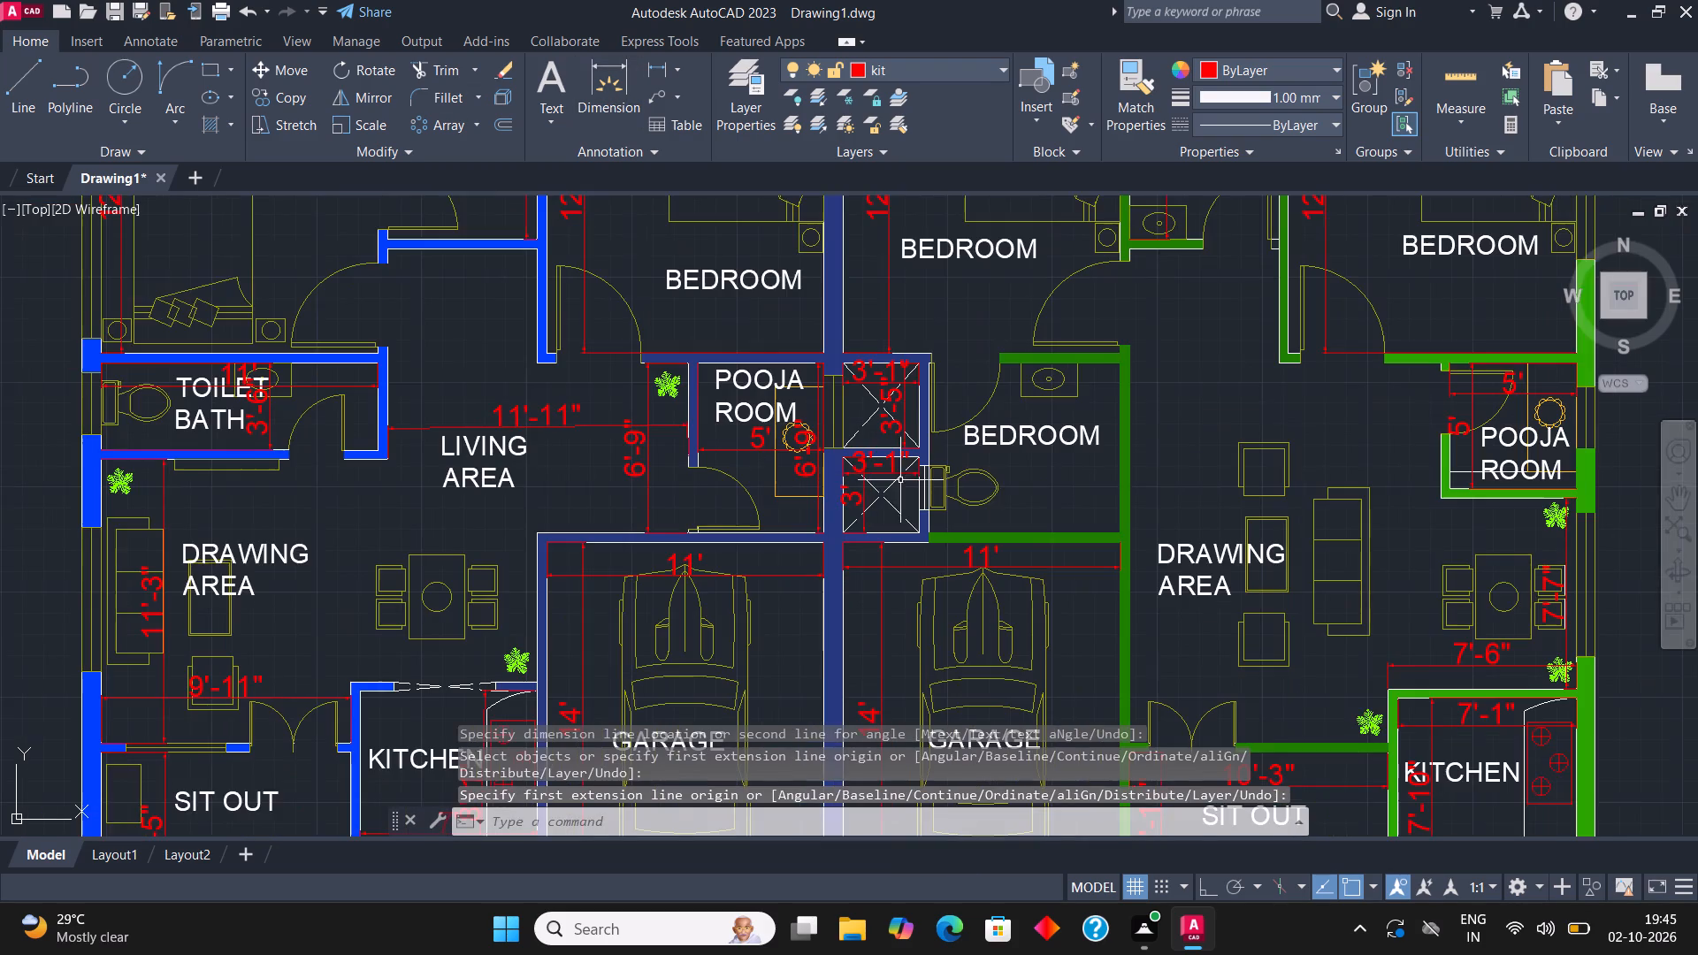
{"action": "middle_click_drag", "start_coordinate": [1000, 479], "coordinate": [969, 453]}
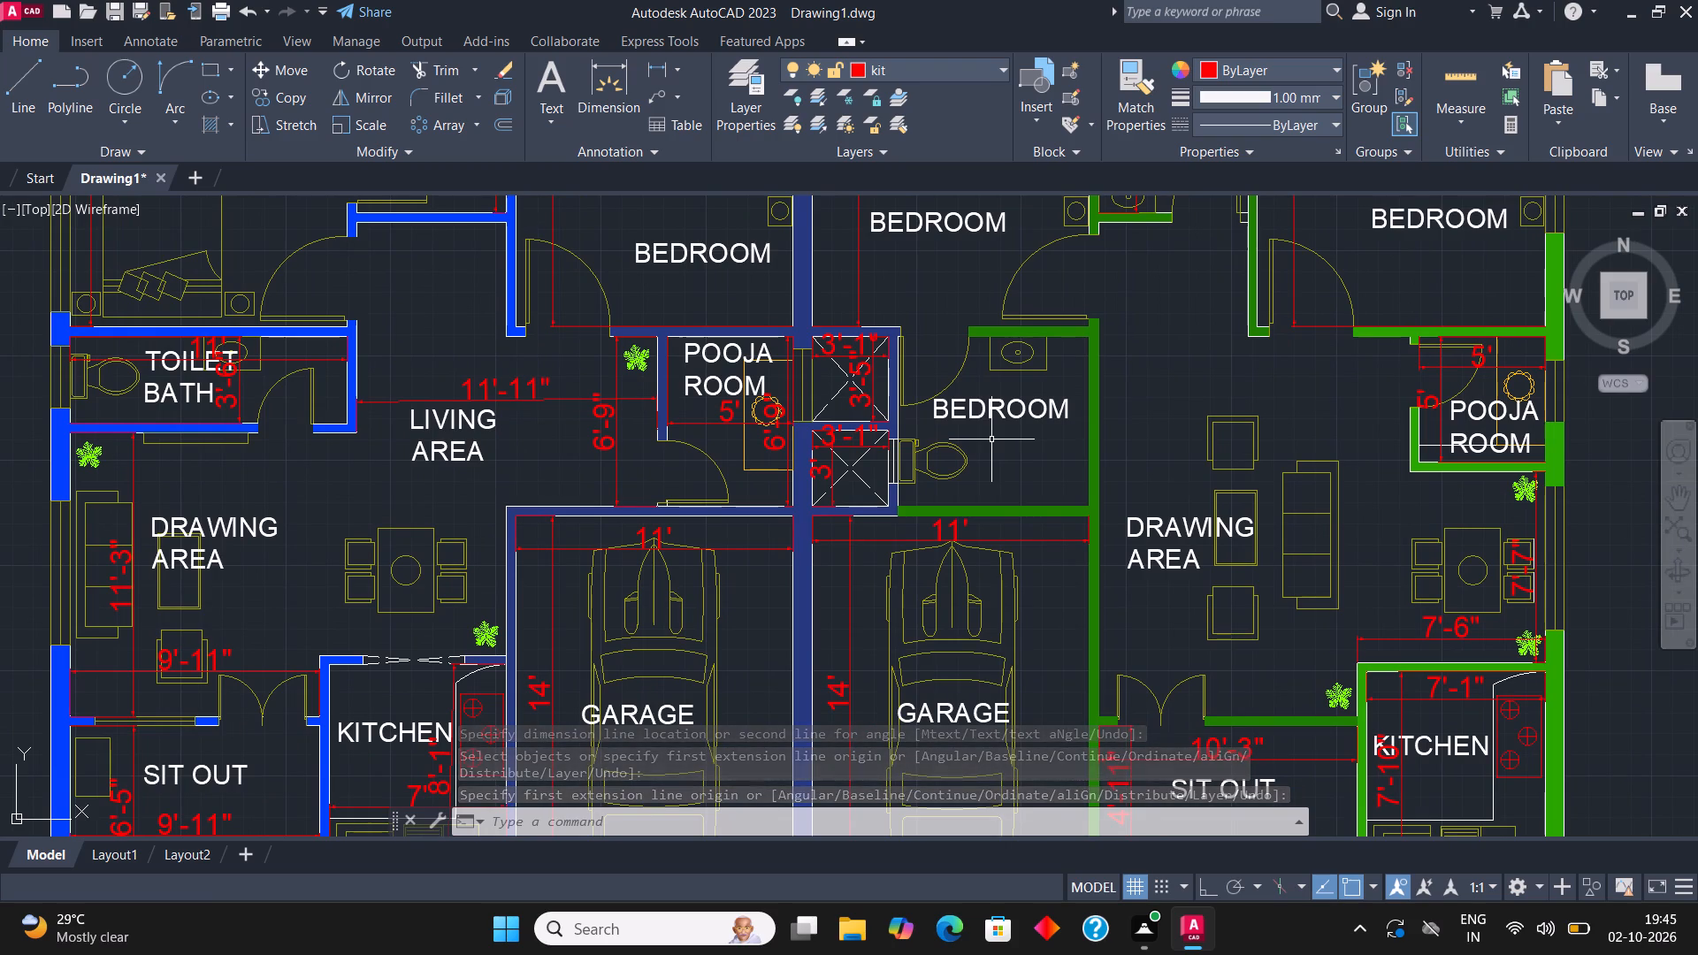
{"action": "middle_click_drag", "start_coordinate": [975, 431], "coordinate": [867, 411]}
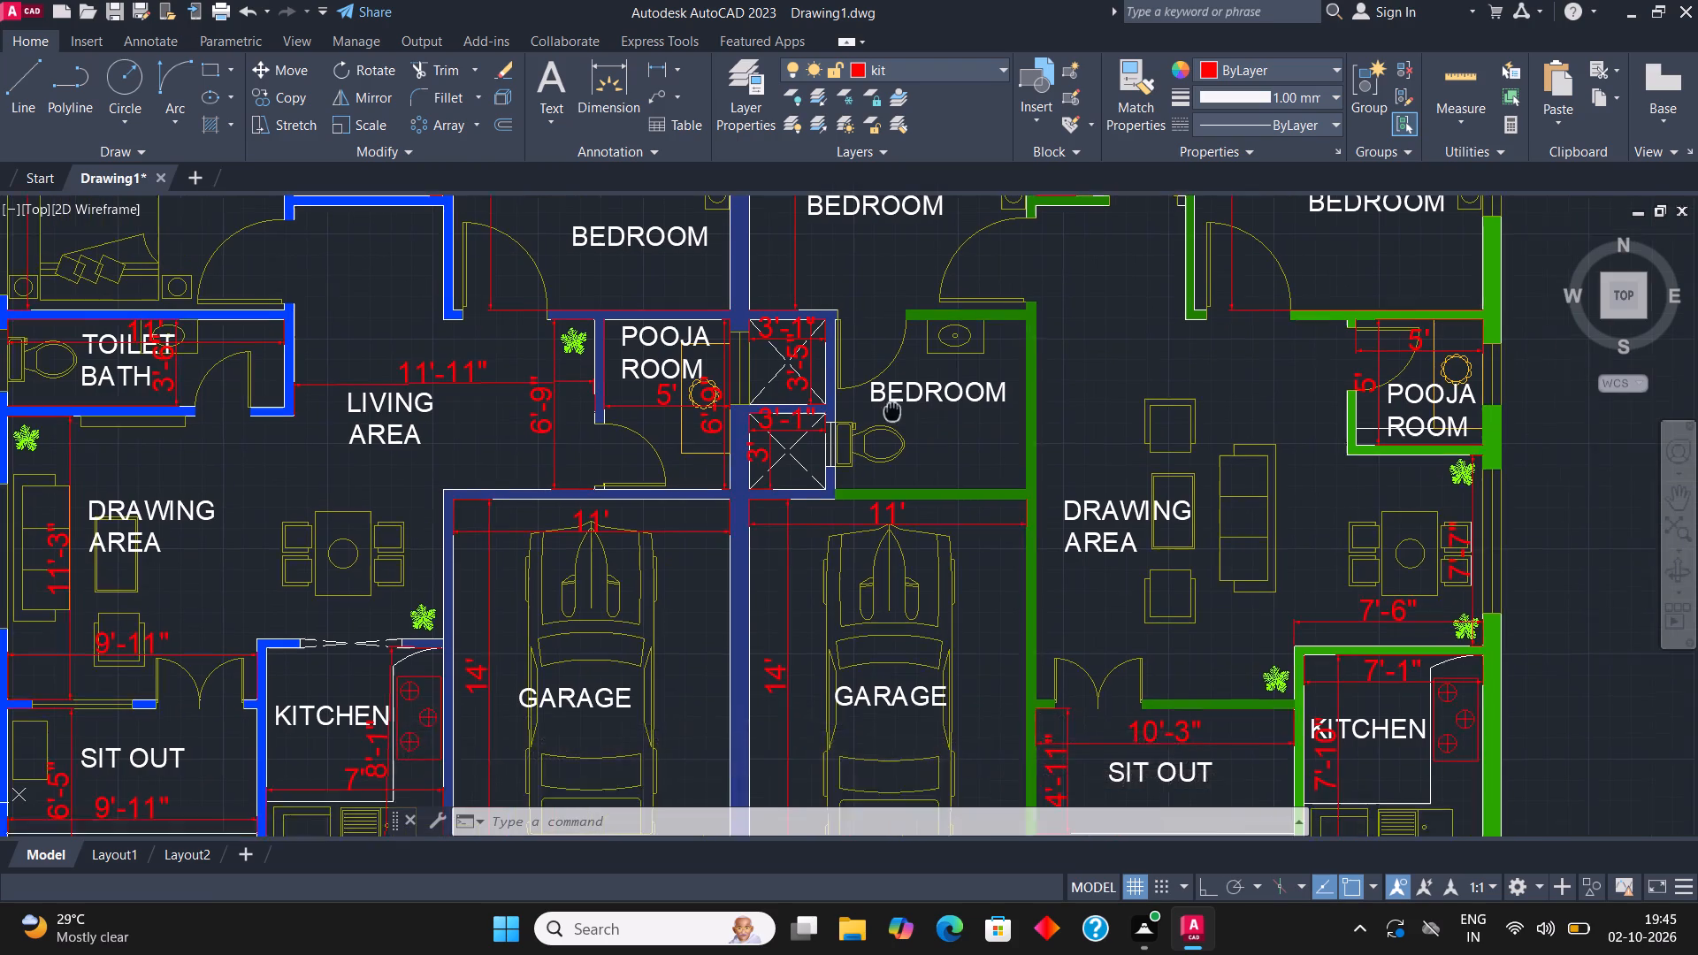
{"action": "middle_click_drag", "start_coordinate": [867, 411], "coordinate": [647, 473]}
{"action": "left_click", "coordinate": [613, 96]}
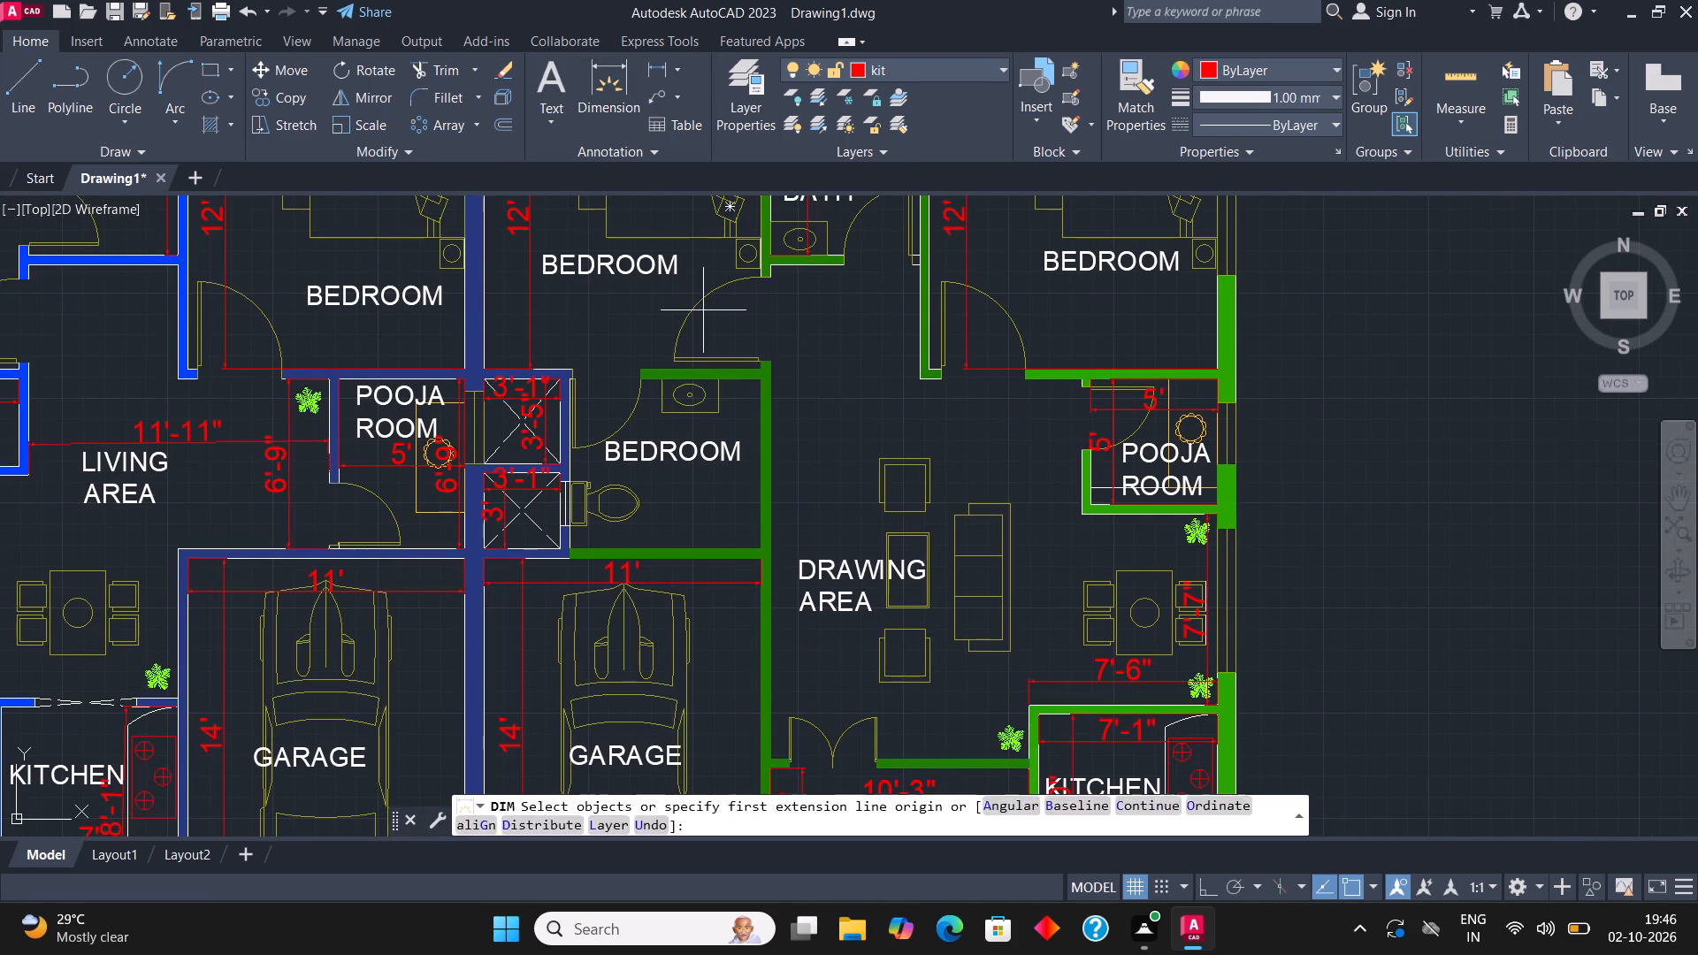
{"action": "scroll", "coordinate": [724, 526], "scroll_direction": "up", "scroll_amount": 1}
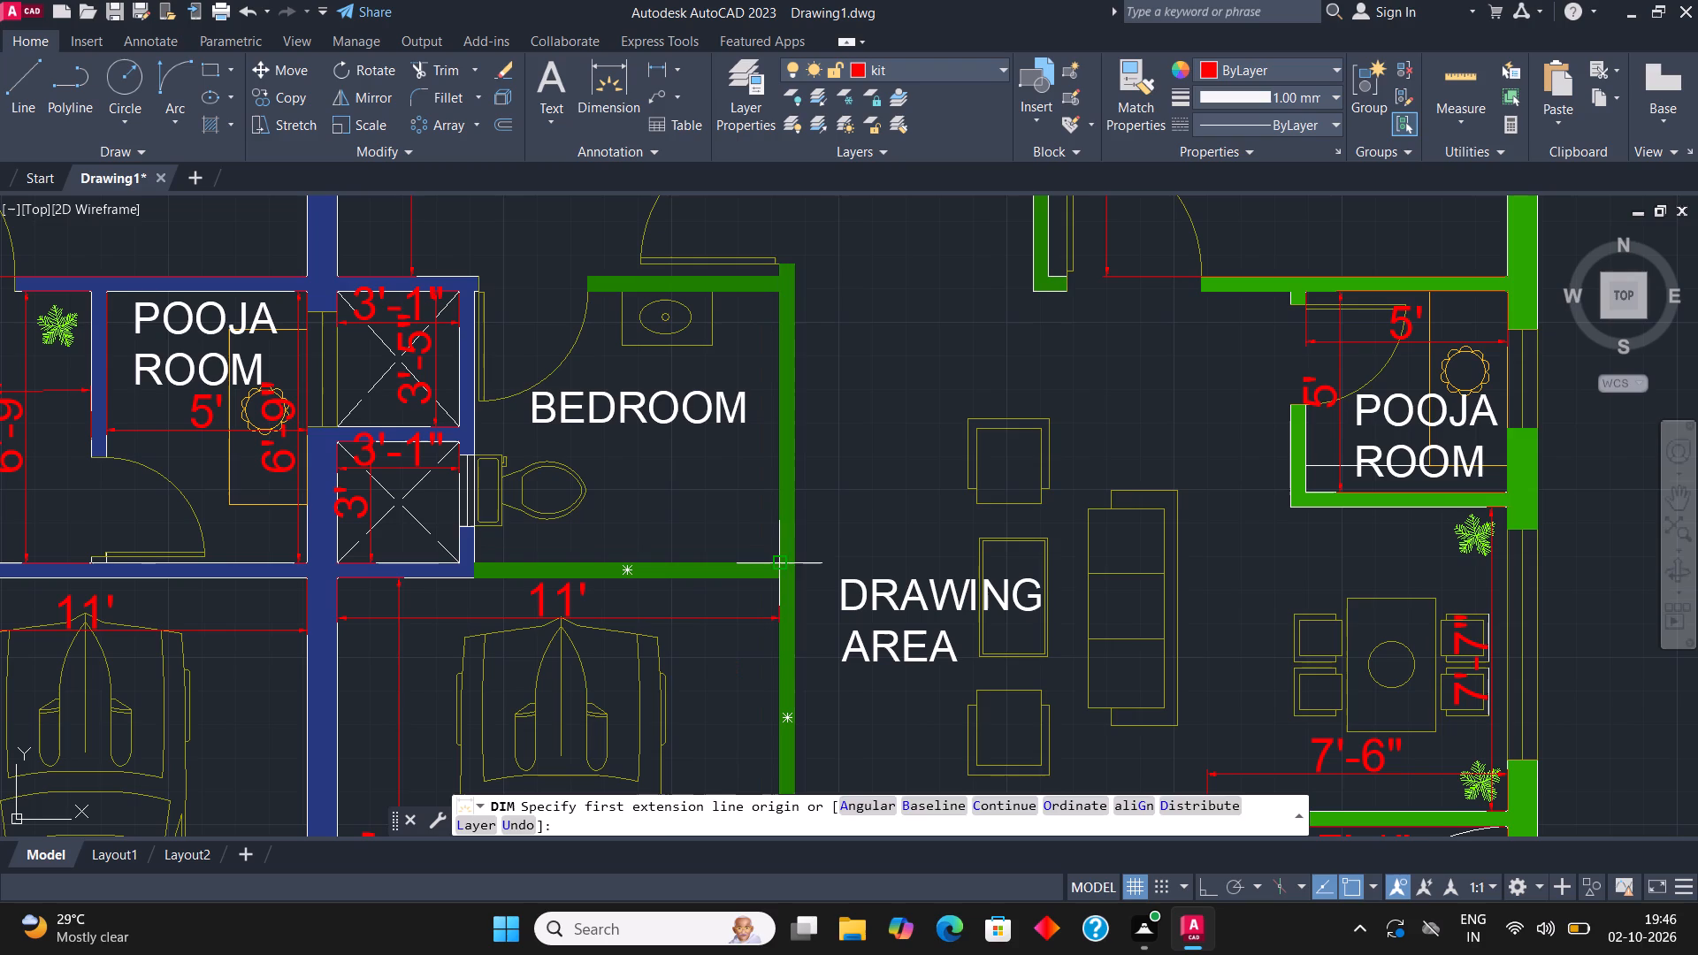
{"action": "left_click", "coordinate": [784, 567]}
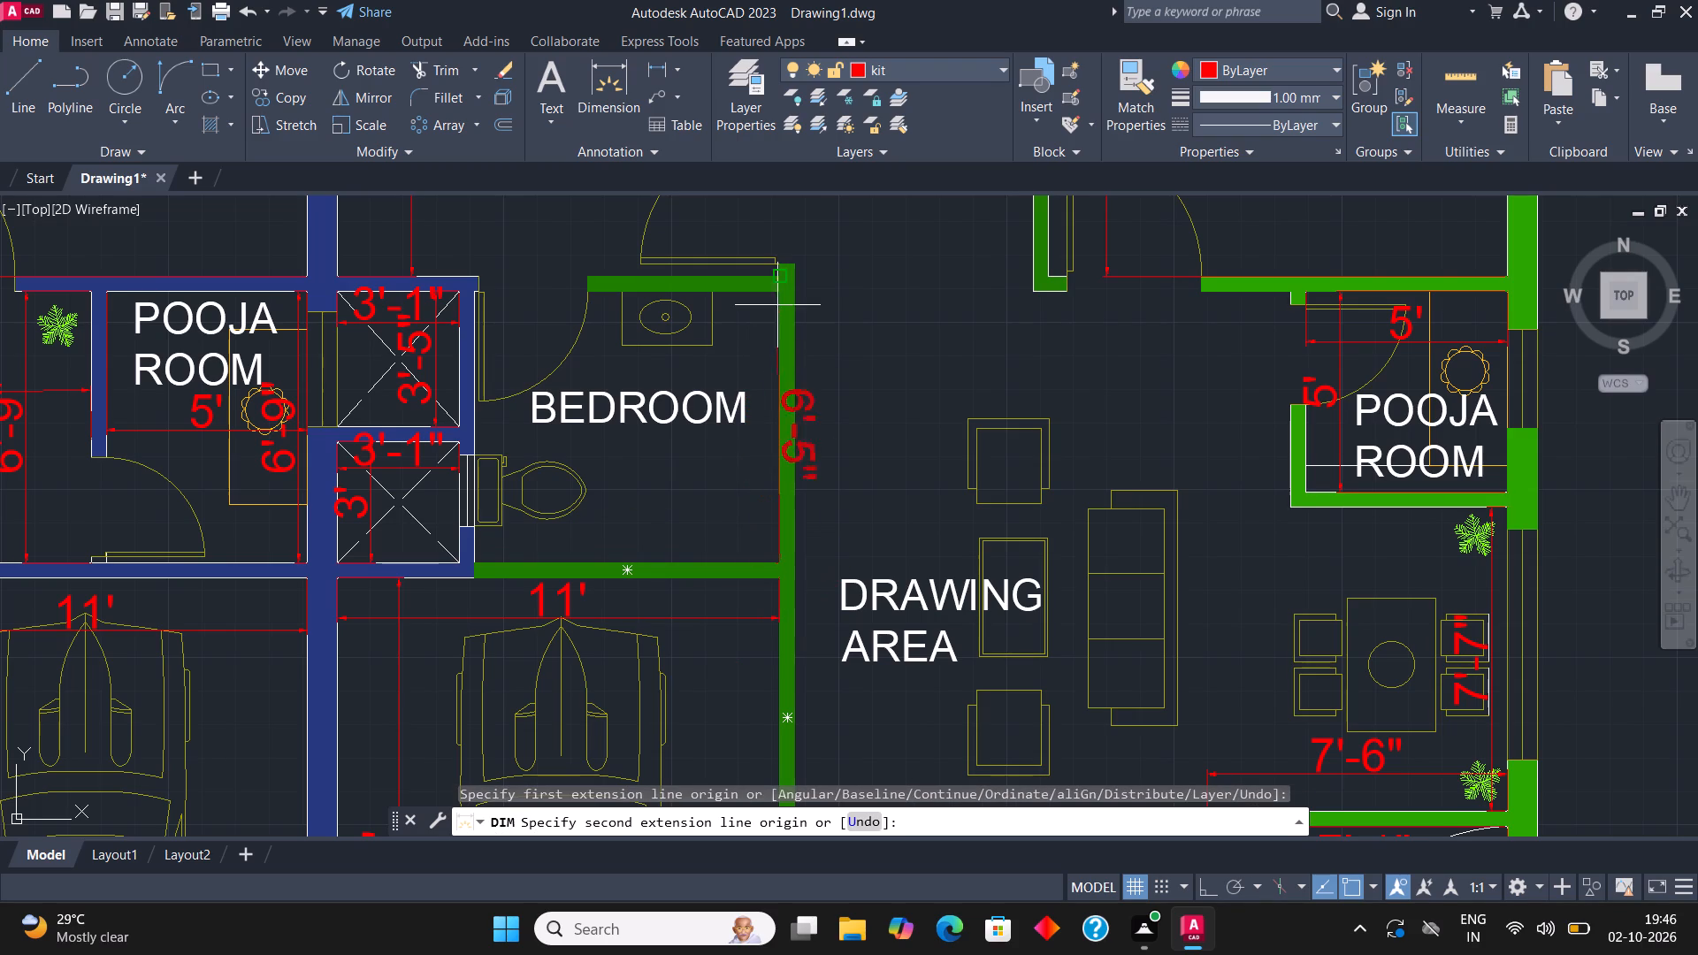
{"action": "left_click", "coordinate": [779, 292]}
{"action": "left_click", "coordinate": [753, 283]}
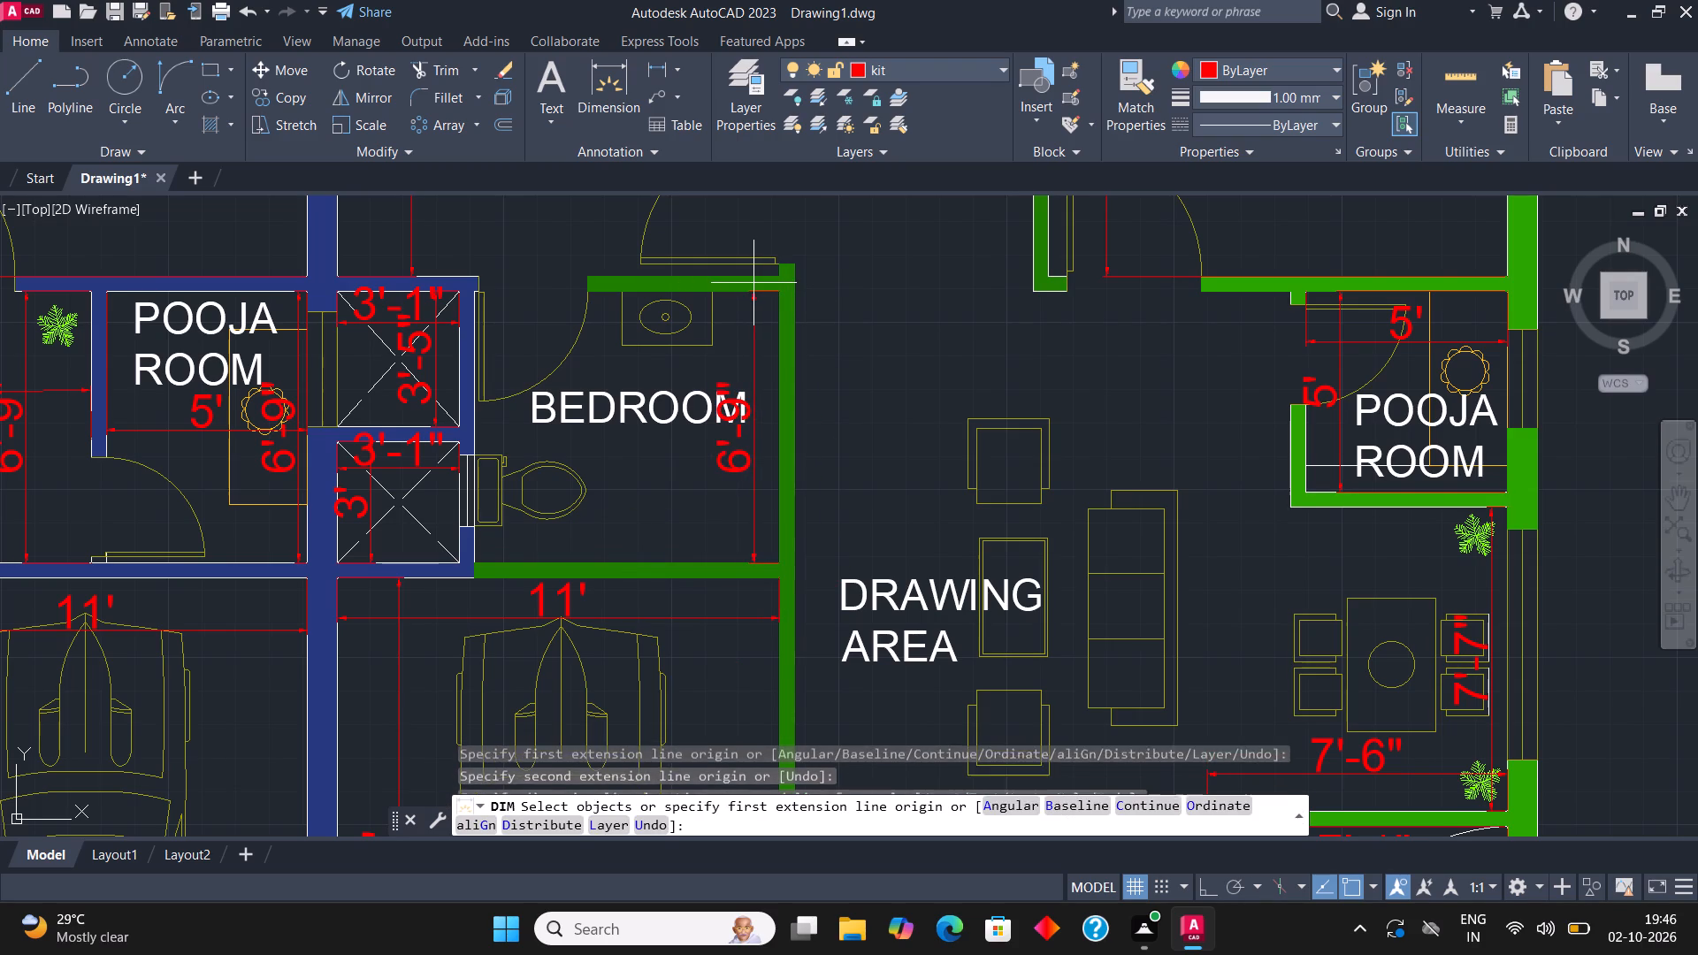
{"action": "key", "text": "Escape"}
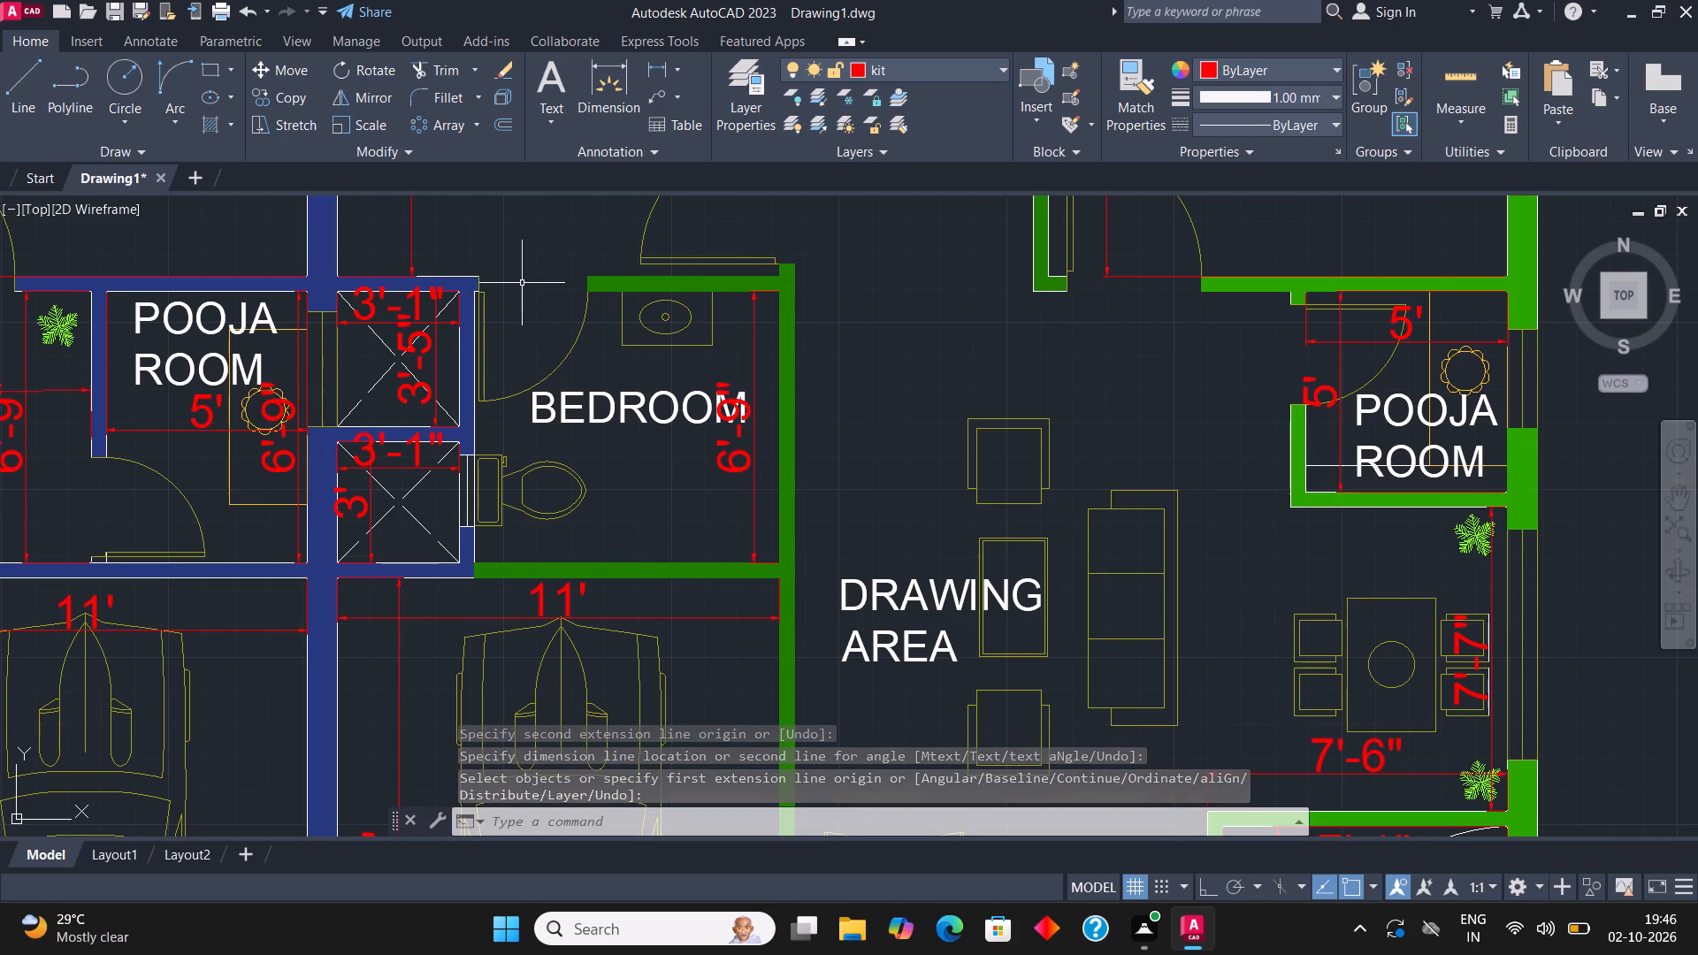
Dimension the inside width of the BEDROOM-labelled toilet room beside the shafts, placing the dimension line just above its lower wall.
{"action": "left_click", "coordinate": [600, 93]}
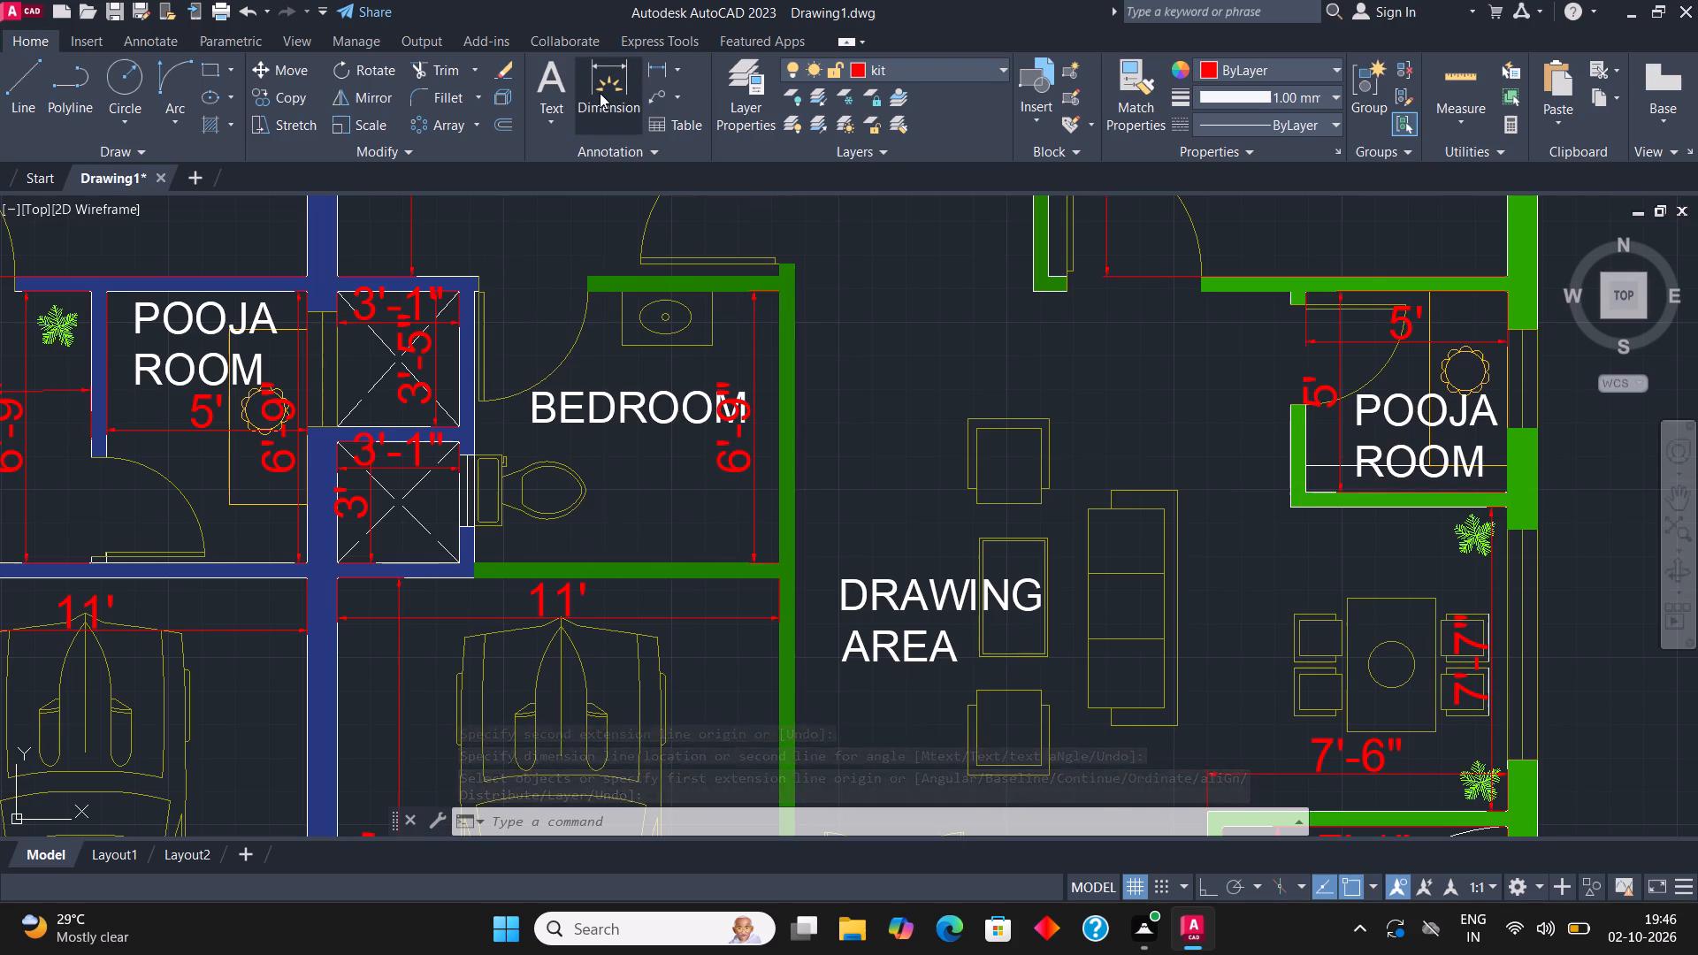
{"action": "left_click", "coordinate": [475, 560]}
{"action": "left_click", "coordinate": [783, 557]}
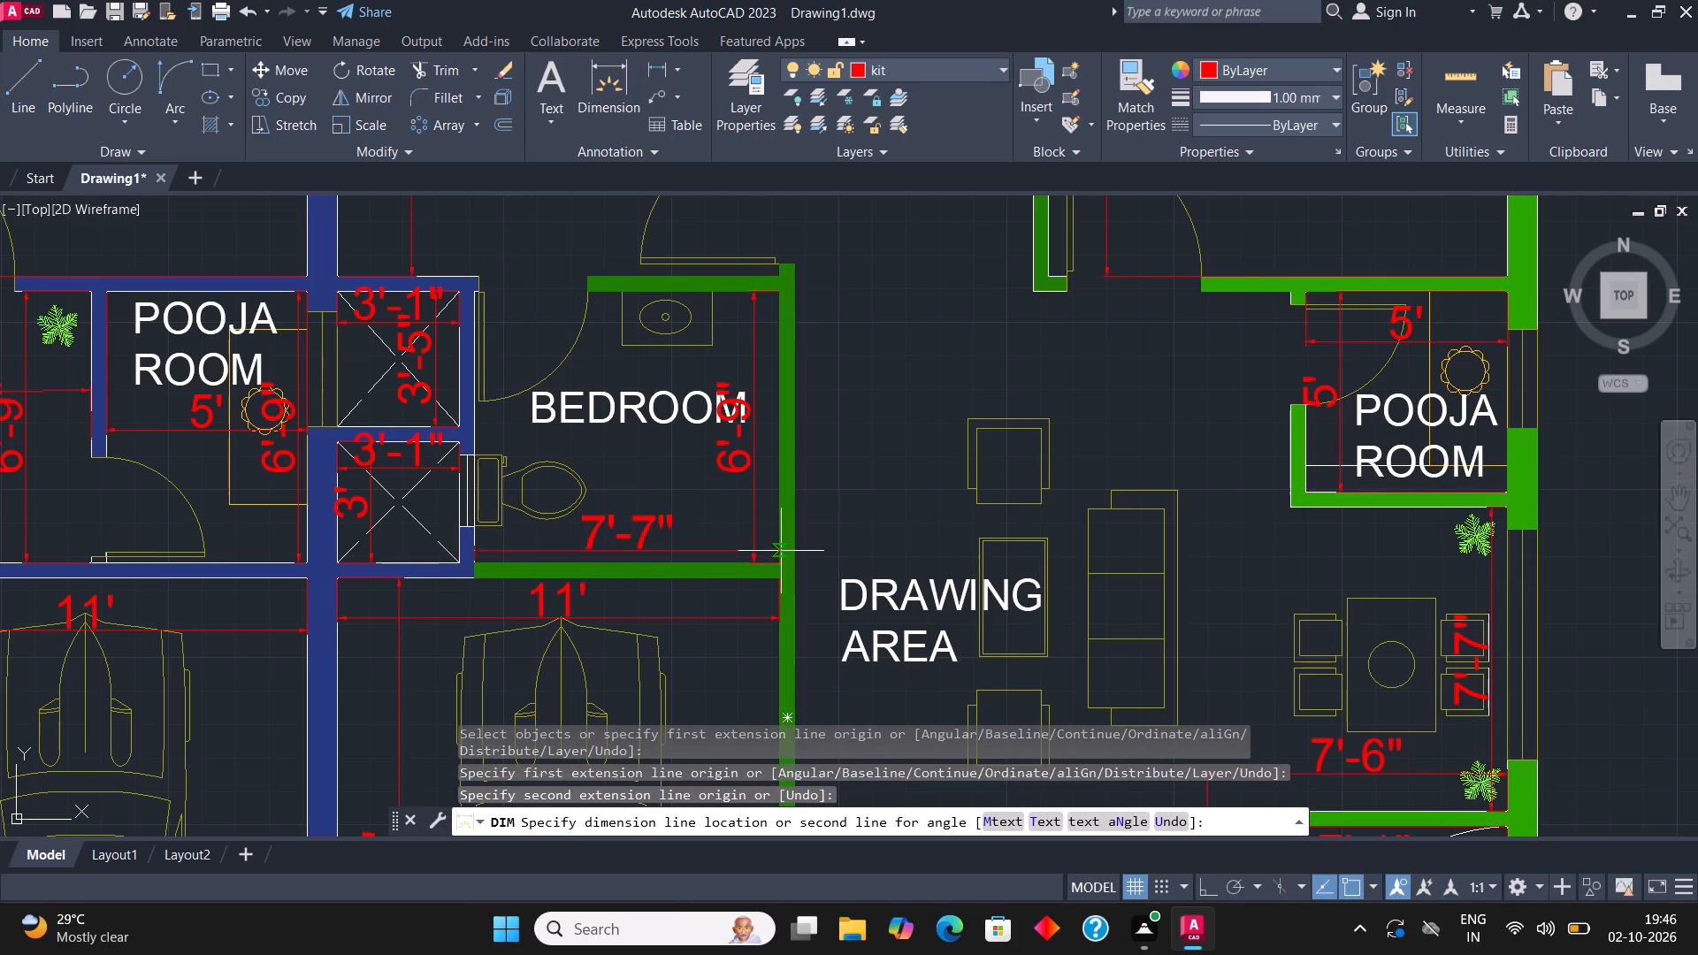
{"action": "left_click", "coordinate": [781, 546]}
{"action": "key", "text": "Escape"}
Set the ISO-25 dimension style's text height to 8" and make that style current.
{"action": "scroll", "coordinate": [781, 348], "scroll_direction": "down", "scroll_amount": 2}
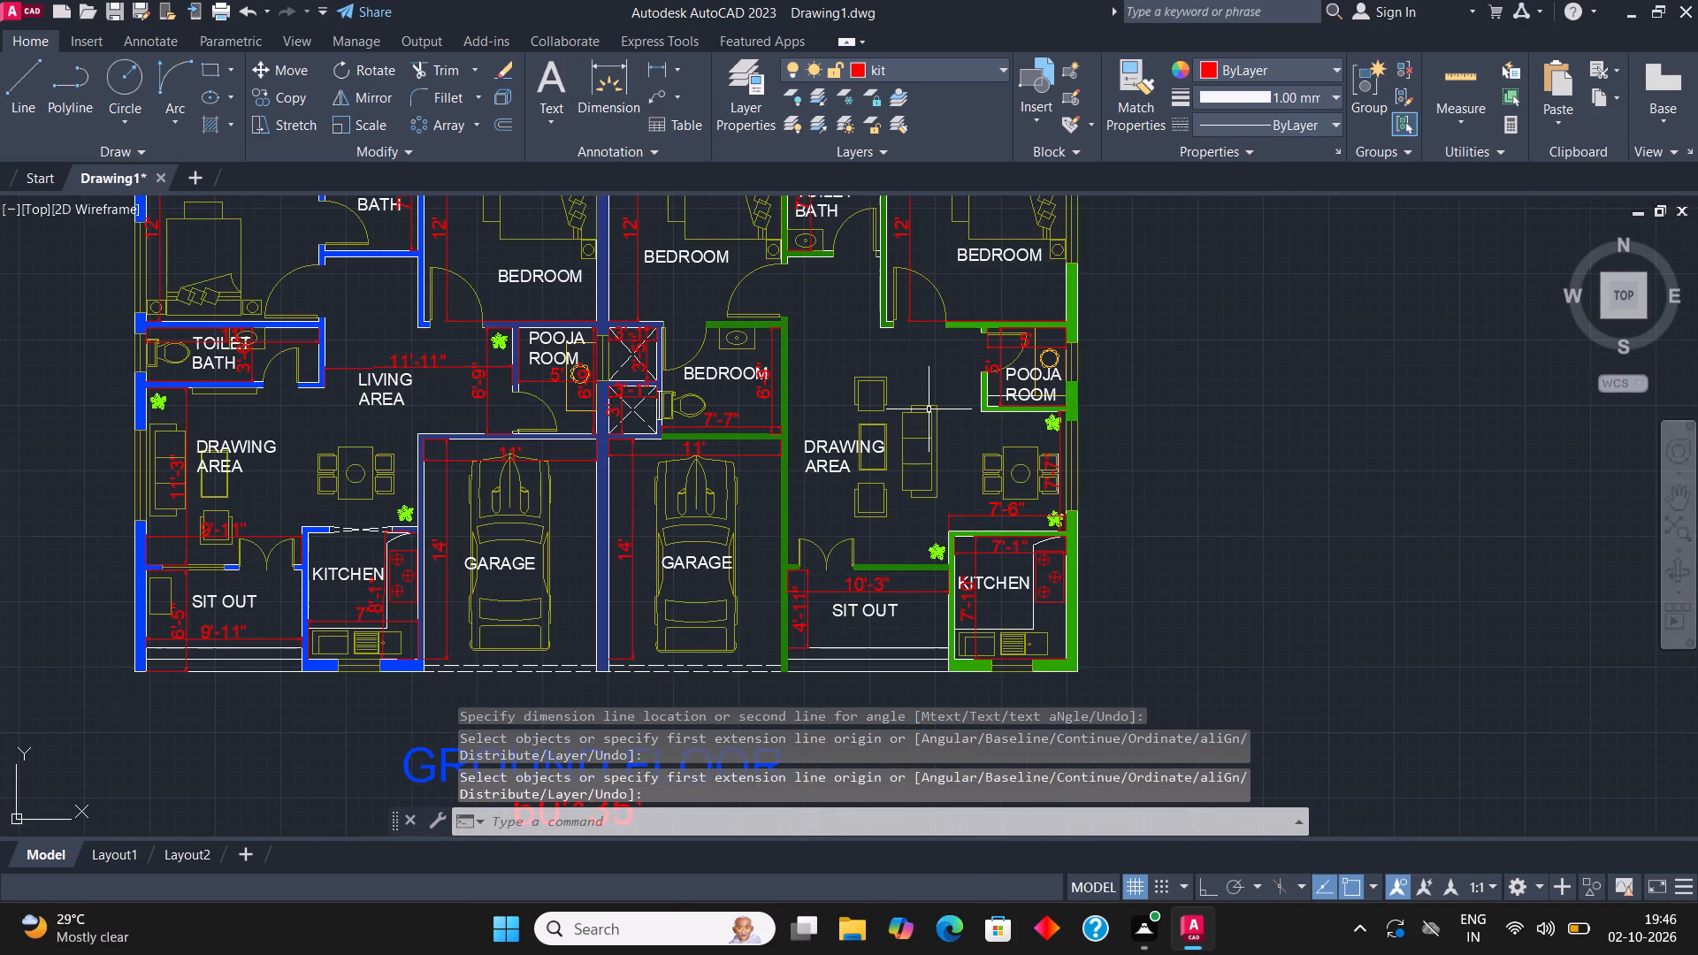
{"action": "middle_click_drag", "start_coordinate": [909, 411], "coordinate": [832, 458]}
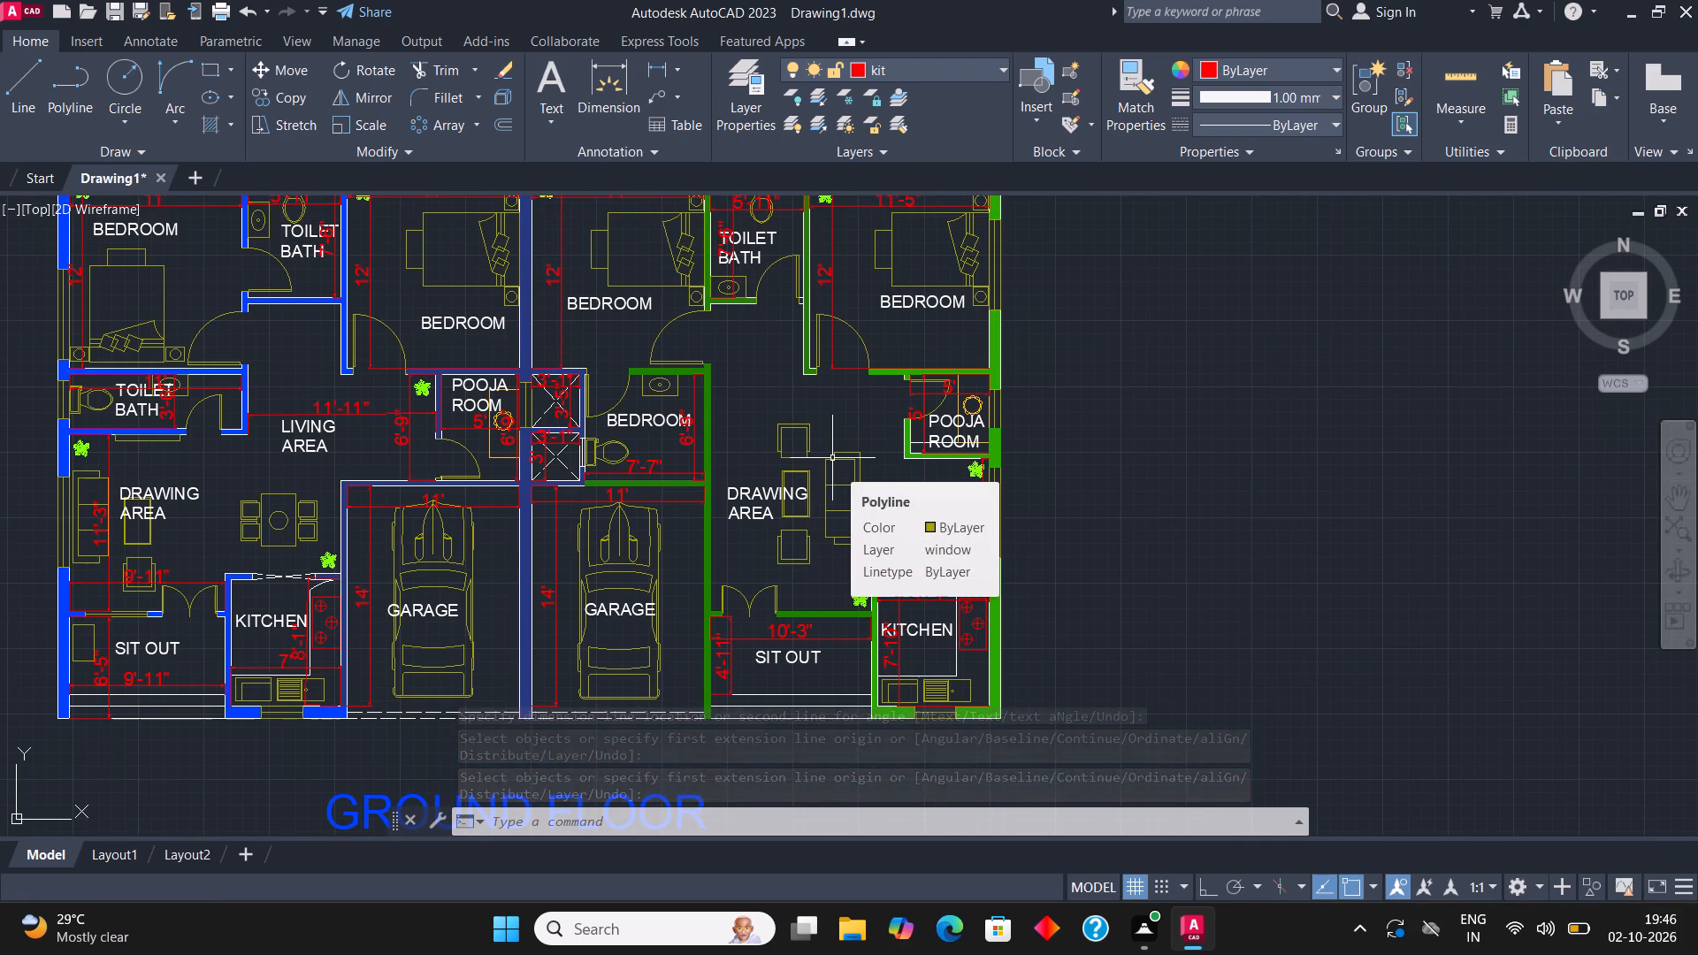
{"action": "middle_click_drag", "start_coordinate": [368, 304], "coordinate": [458, 355]}
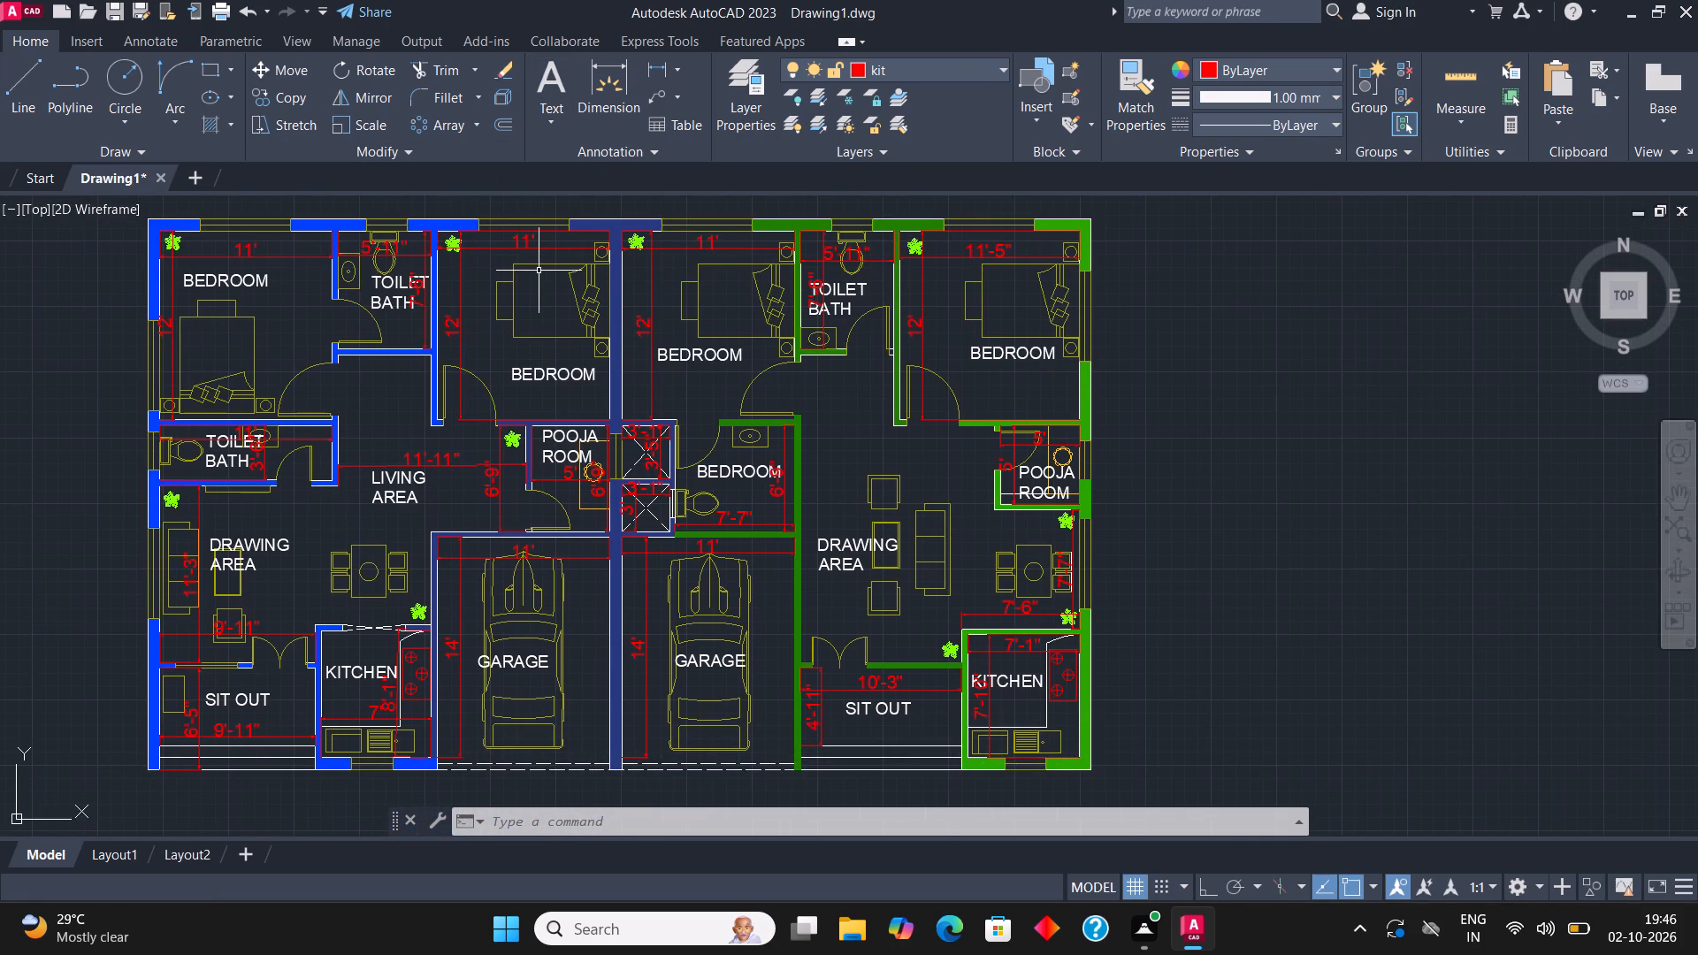
{"action": "type", "text": "DIM"}
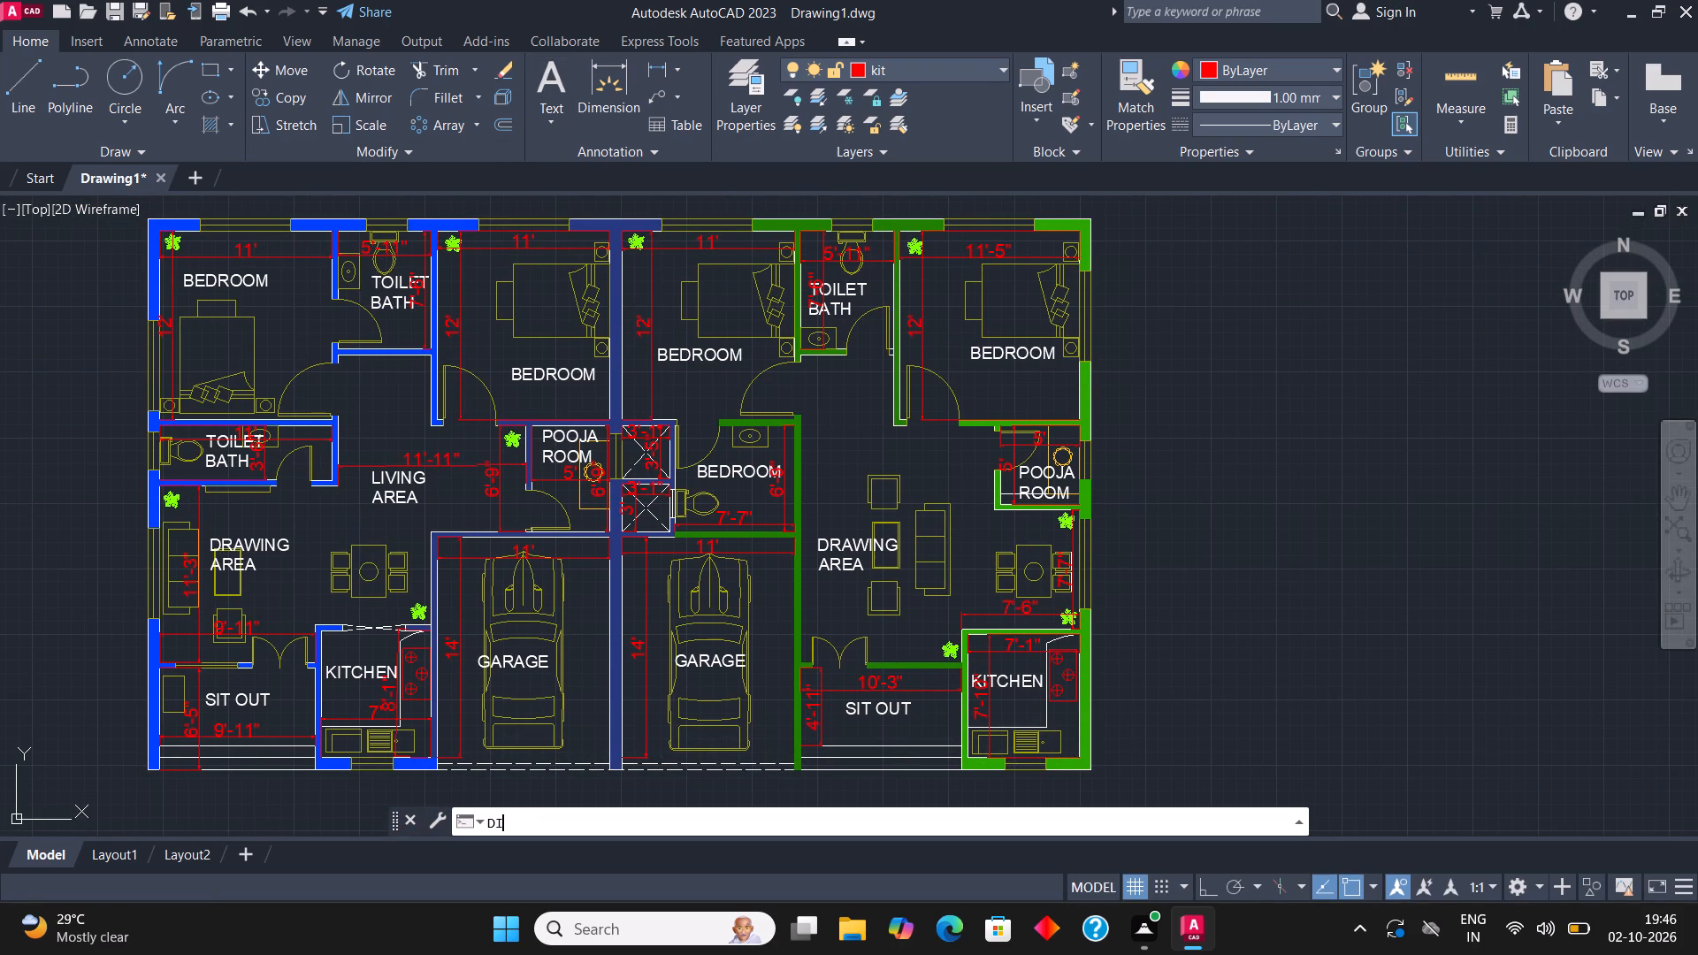
{"action": "left_click", "coordinate": [642, 647]}
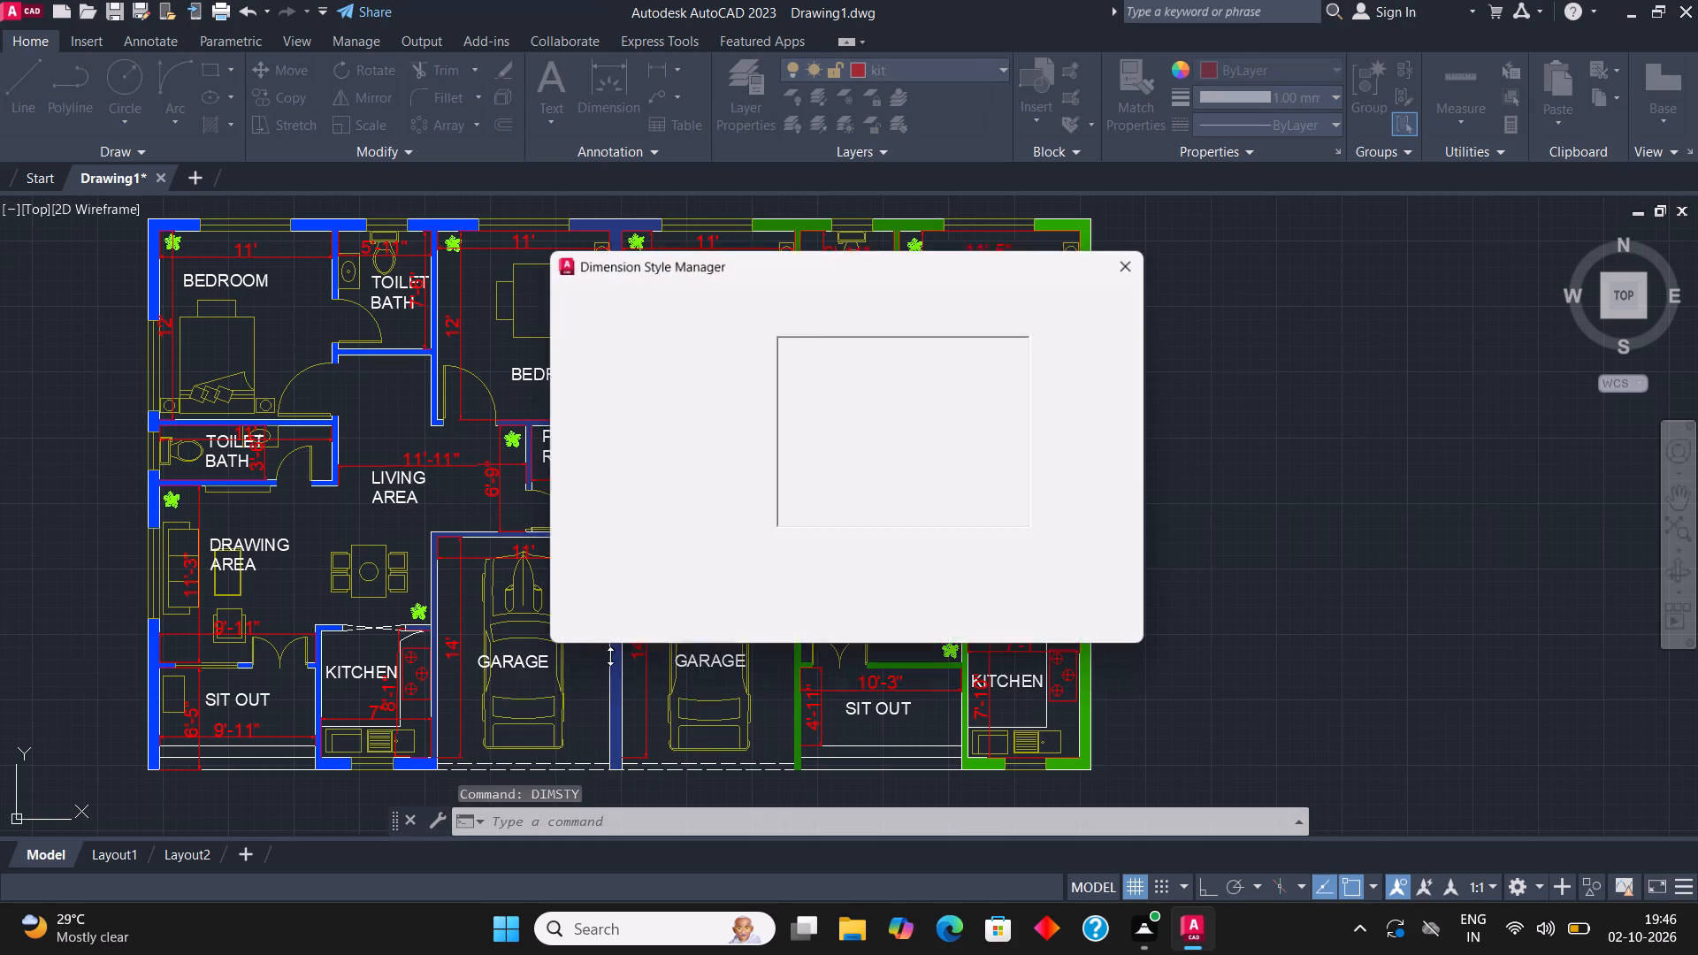
{"action": "left_click", "coordinate": [1093, 412]}
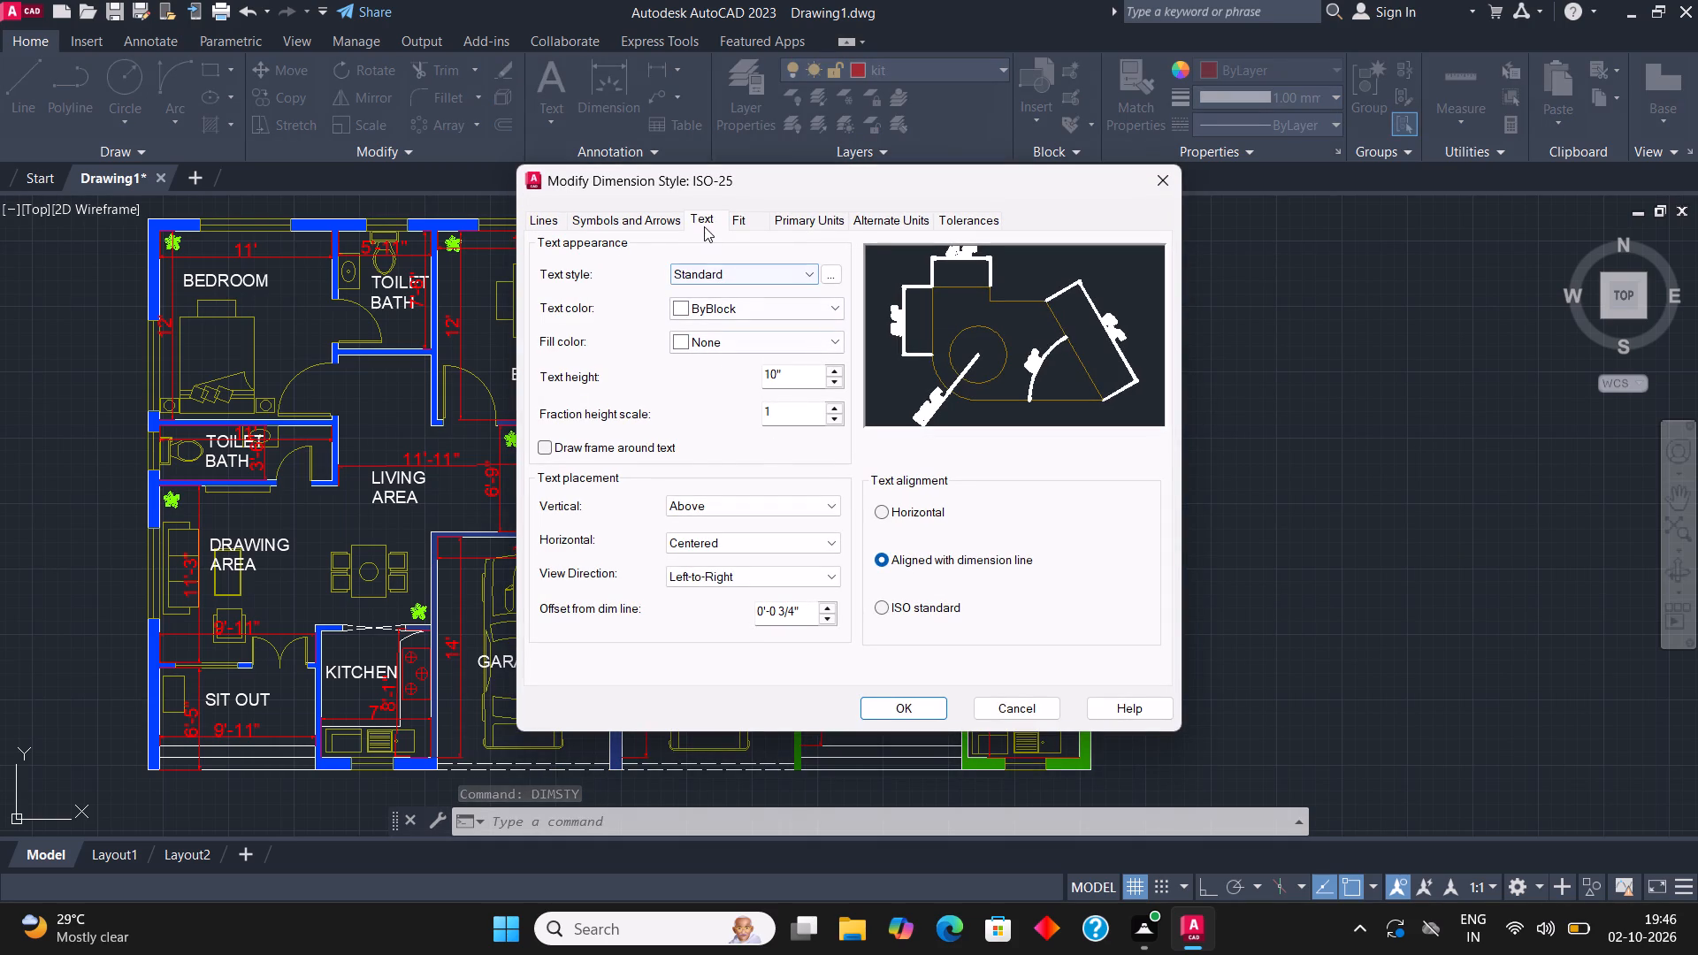
{"action": "left_click", "coordinate": [704, 217]}
{"action": "left_click_drag", "start_coordinate": [789, 372], "coordinate": [746, 367]}
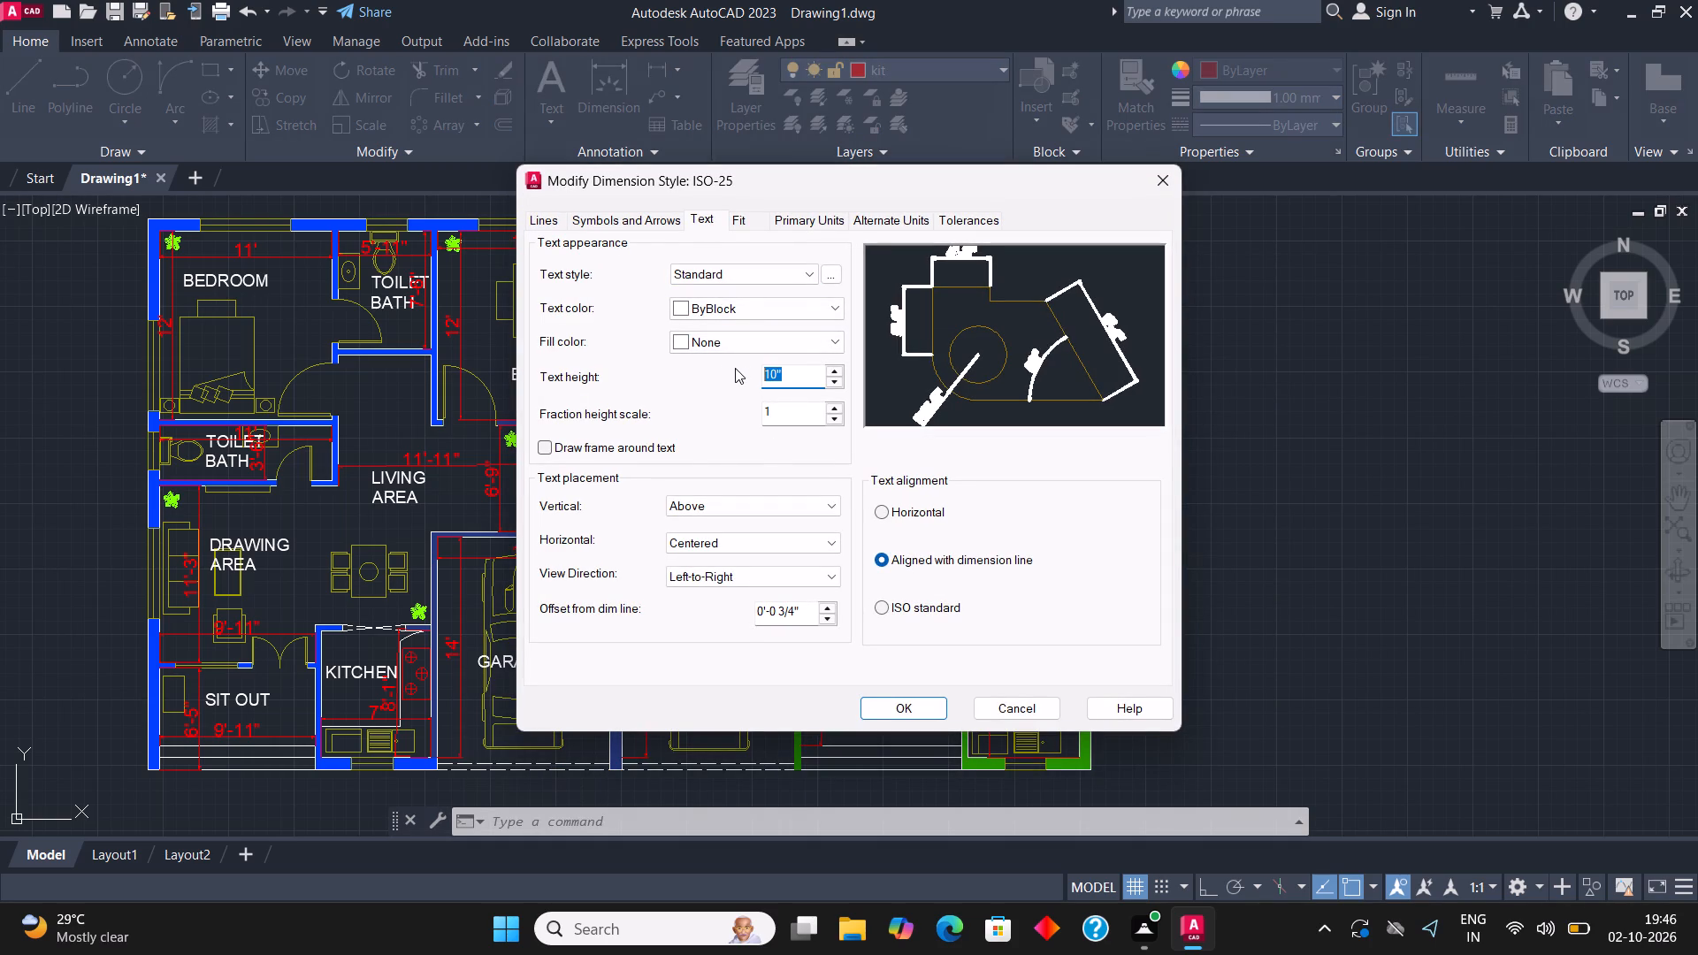
{"action": "type", "text": "8\""}
{"action": "left_click", "coordinate": [892, 713]}
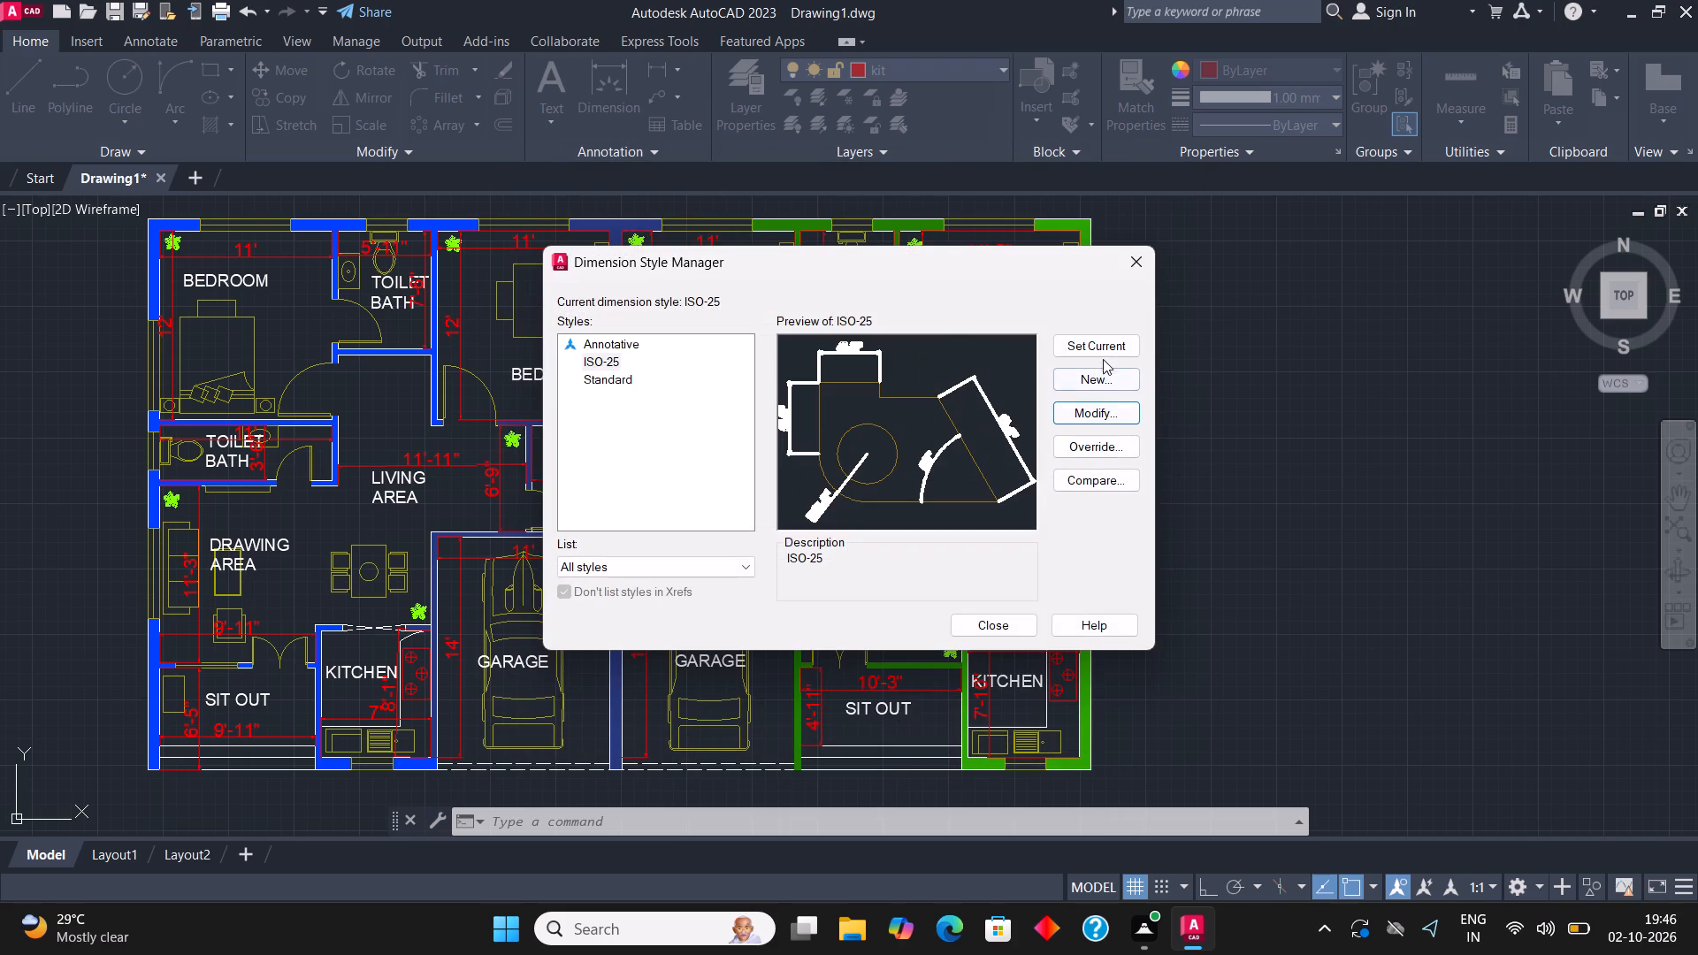
{"action": "left_click", "coordinate": [1103, 346]}
{"action": "left_click", "coordinate": [998, 627]}
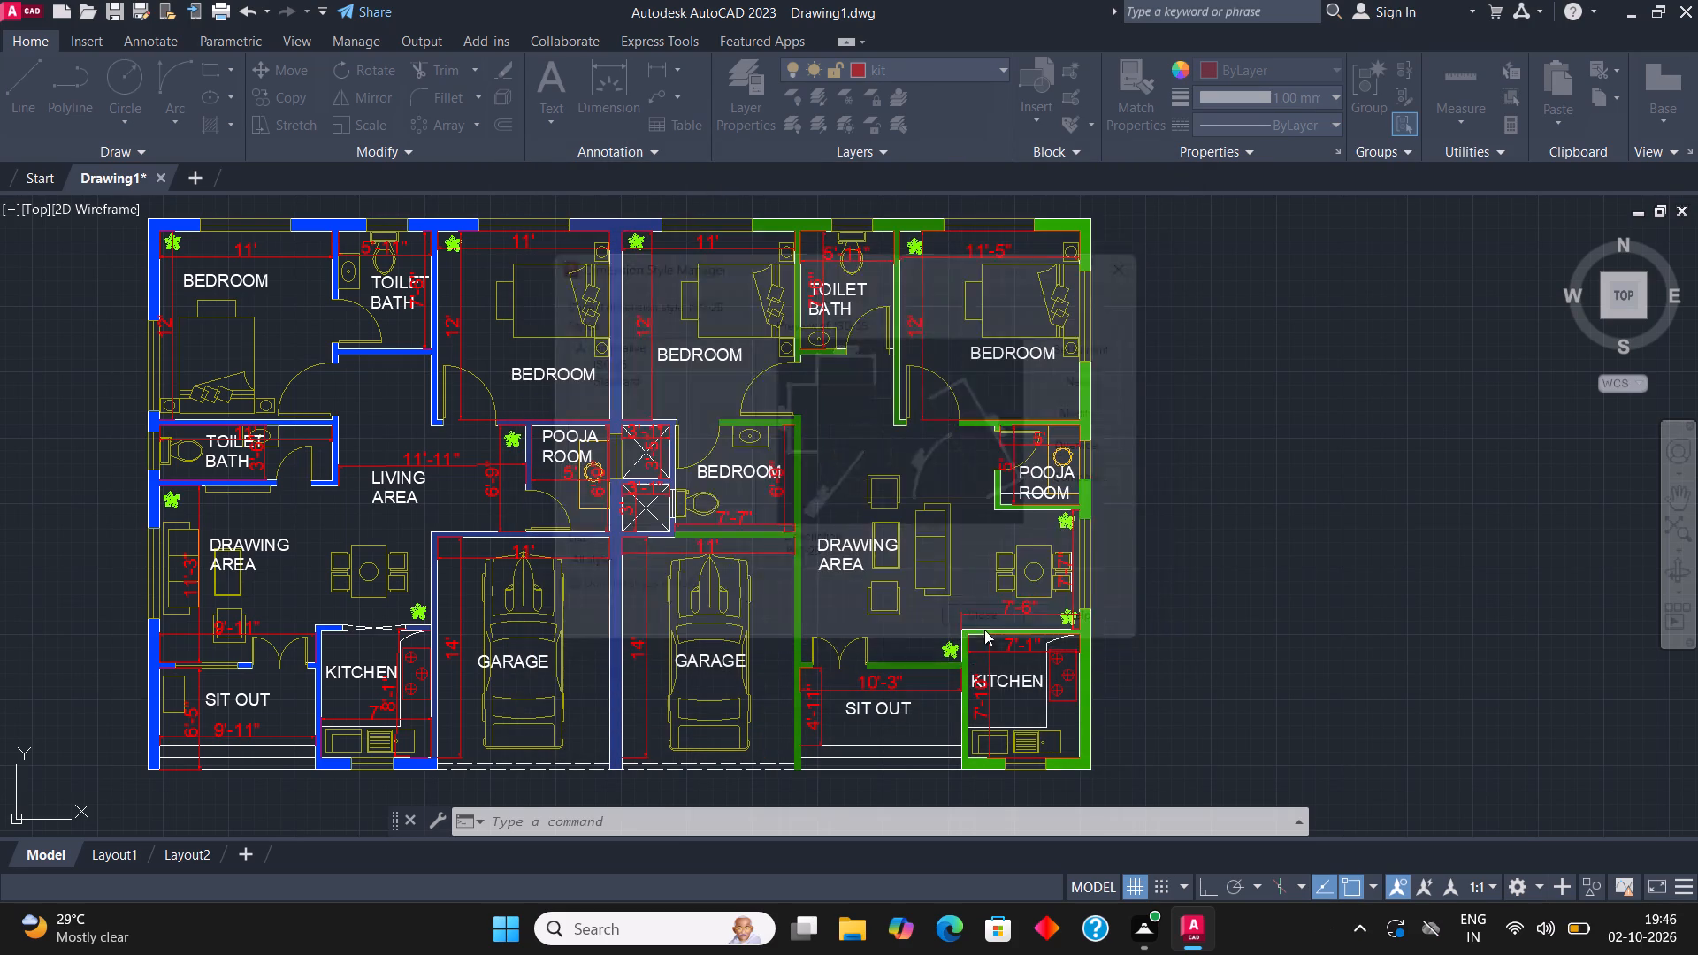
{"action": "key", "text": "Escape"}
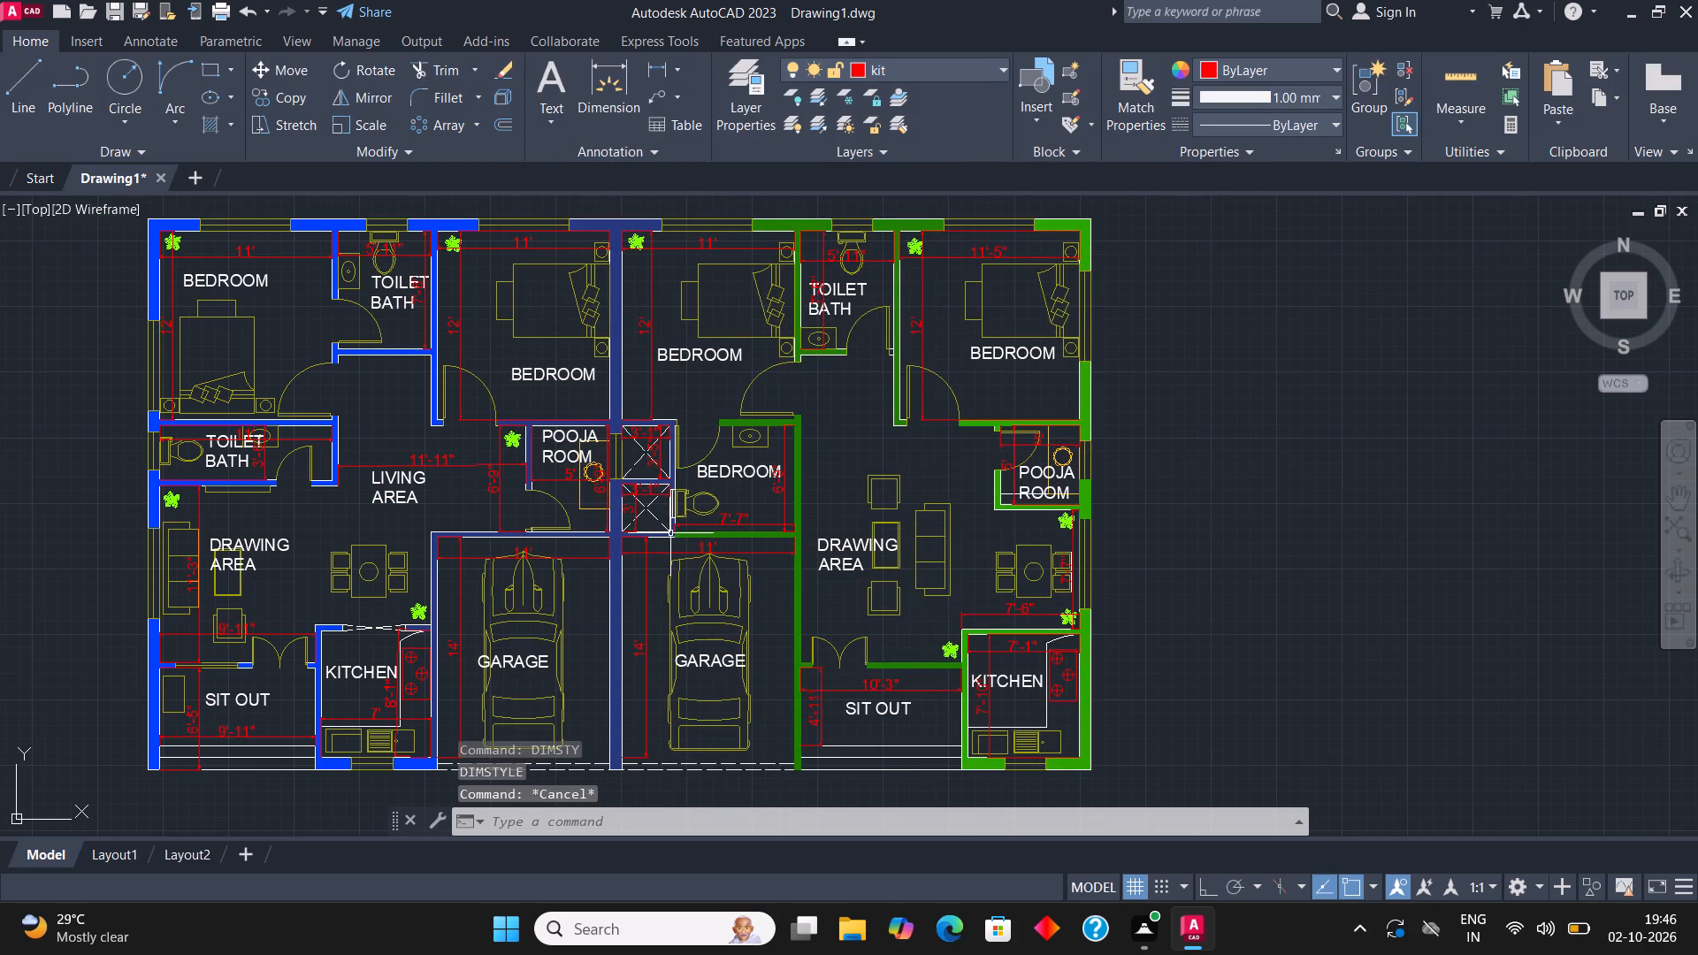
Dimension the overall width of the duplex between its outer upper corners, placing the dimension line above the plan.
{"action": "middle_click_drag", "start_coordinate": [84, 387], "coordinate": [285, 412]}
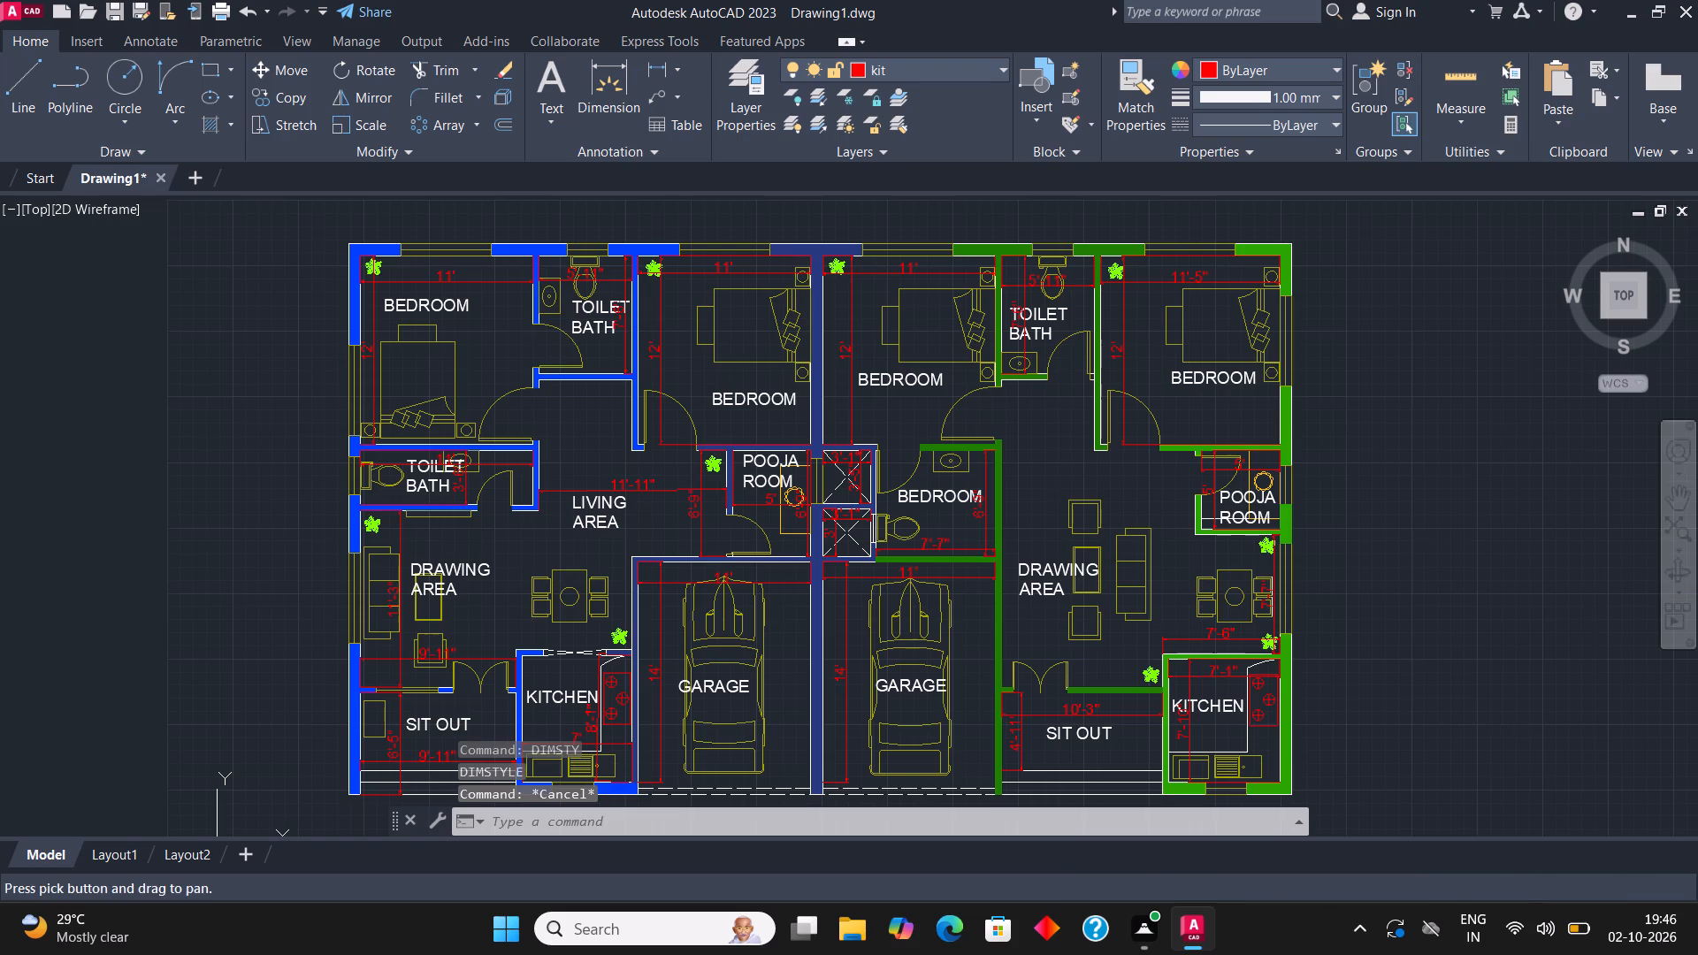
{"action": "middle_click_drag", "start_coordinate": [805, 346], "coordinate": [799, 373]}
{"action": "scroll", "coordinate": [741, 281], "scroll_direction": "down", "scroll_amount": 1}
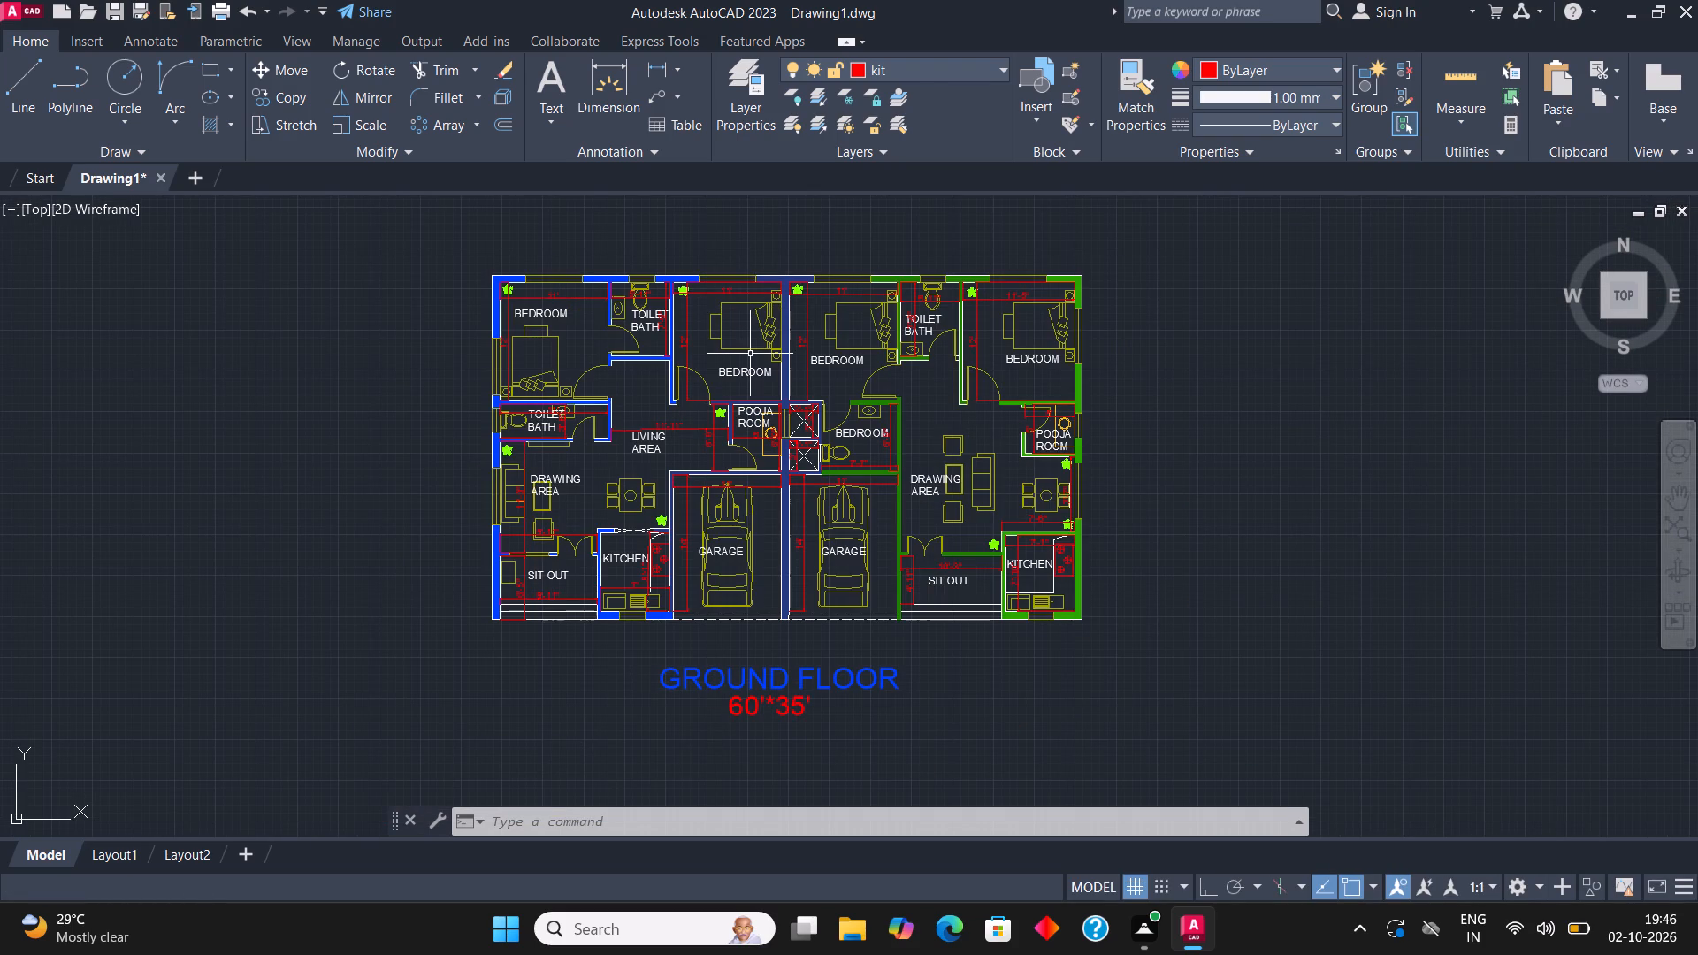
{"action": "middle_click_drag", "start_coordinate": [1006, 516], "coordinate": [913, 455]}
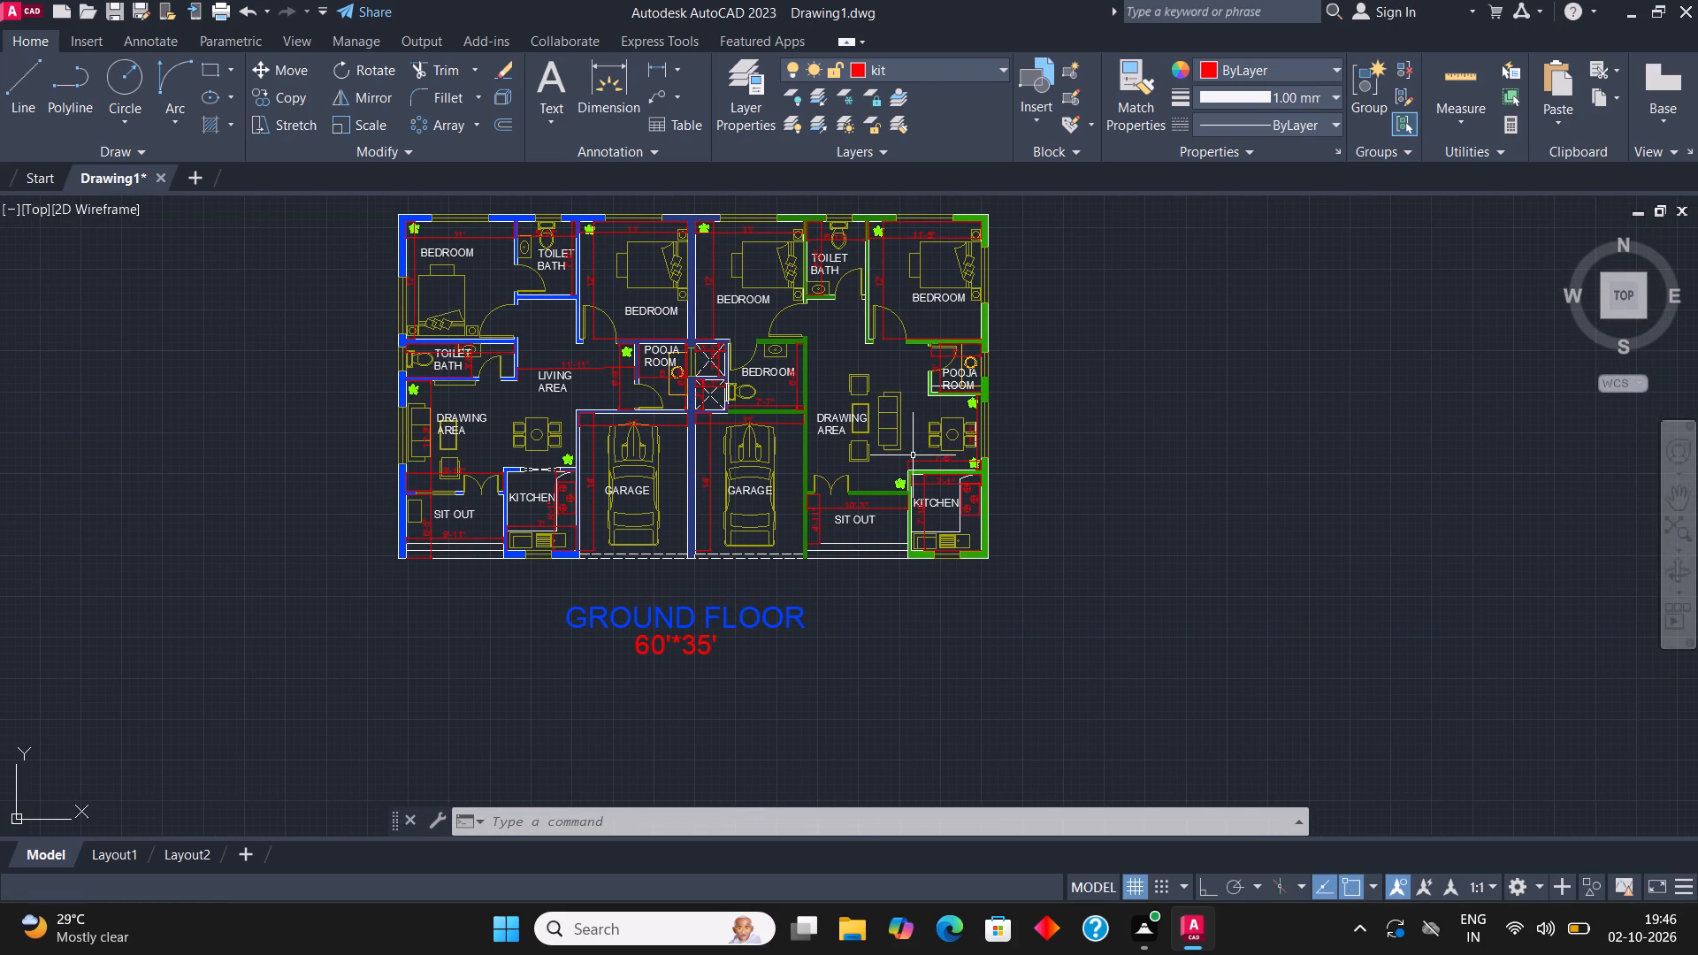
{"action": "middle_click_drag", "start_coordinate": [990, 434], "coordinate": [1007, 462]}
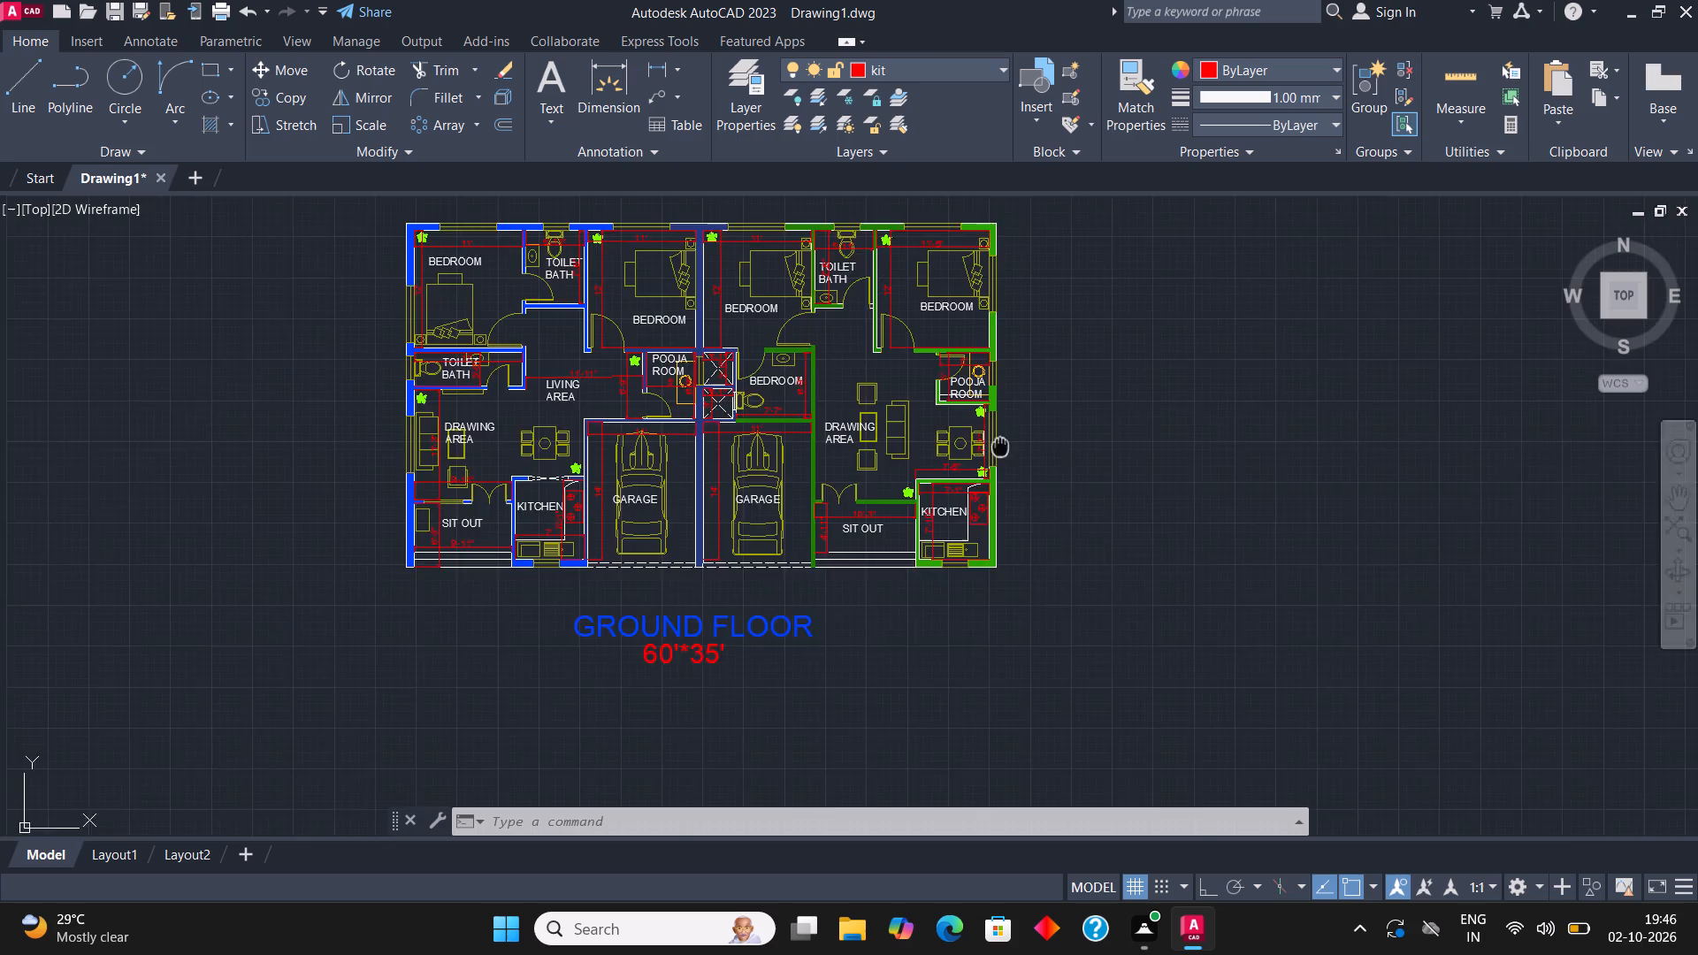
{"action": "middle_click_drag", "start_coordinate": [1007, 462], "coordinate": [1045, 691]}
{"action": "scroll", "coordinate": [862, 415], "scroll_direction": "up", "scroll_amount": 1}
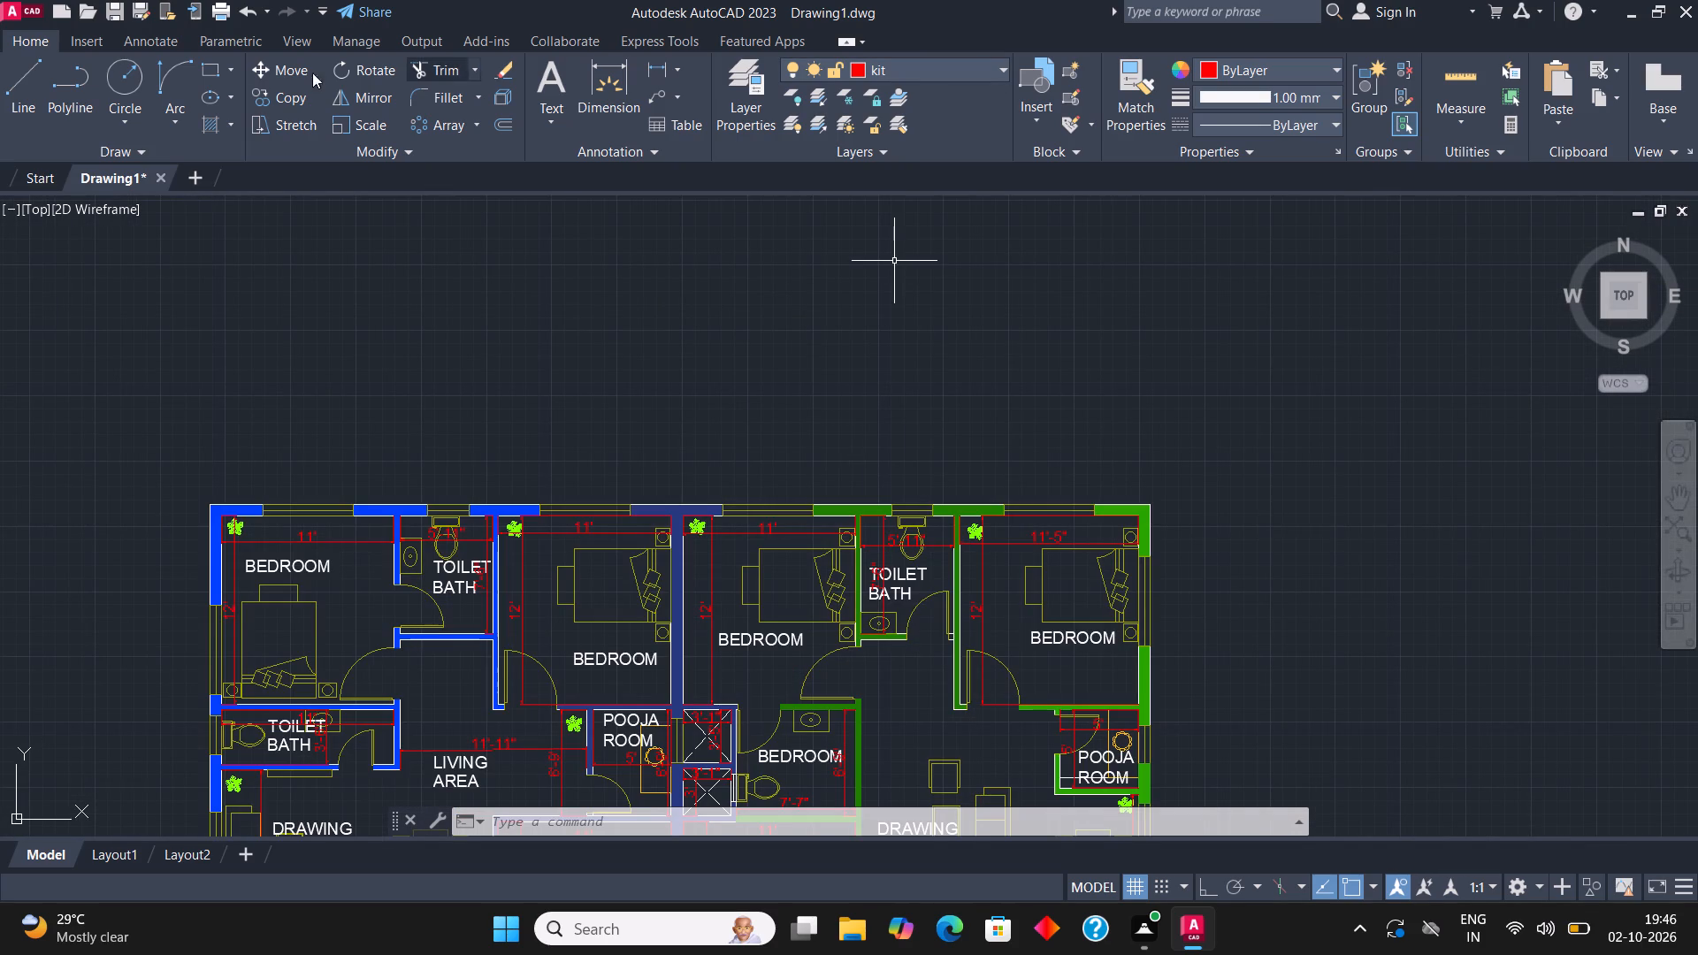
{"action": "left_click", "coordinate": [629, 80]}
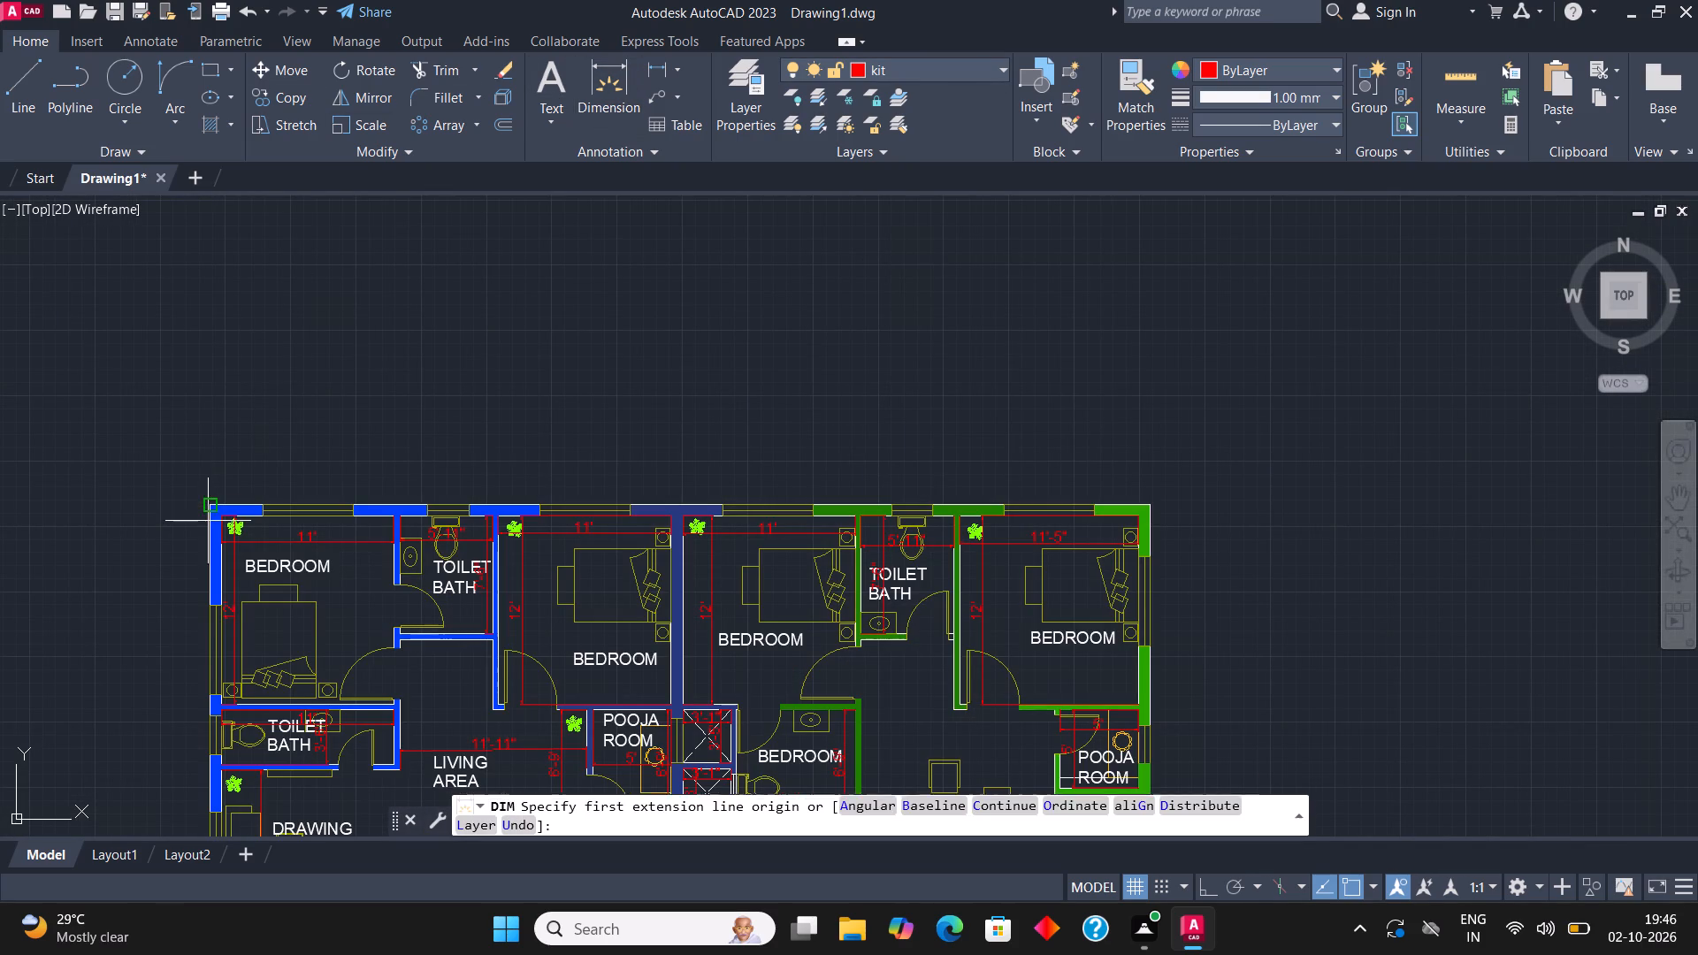
{"action": "left_click", "coordinate": [205, 502]}
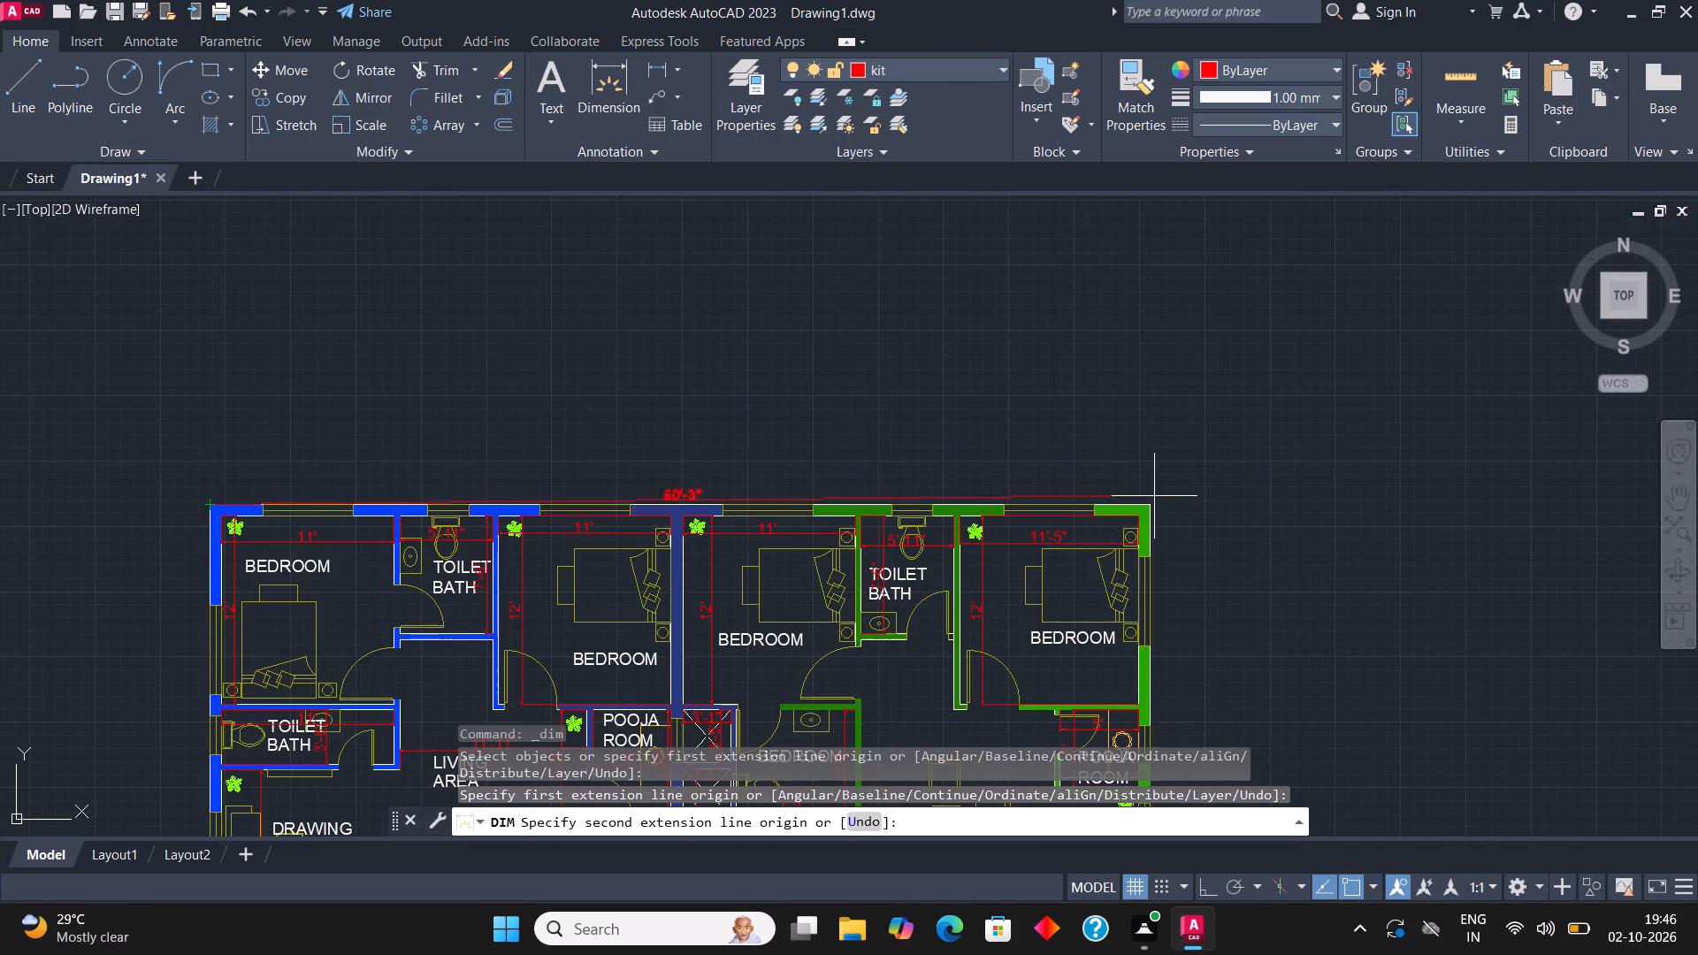
{"action": "left_click", "coordinate": [1153, 502]}
{"action": "left_click", "coordinate": [1138, 425]}
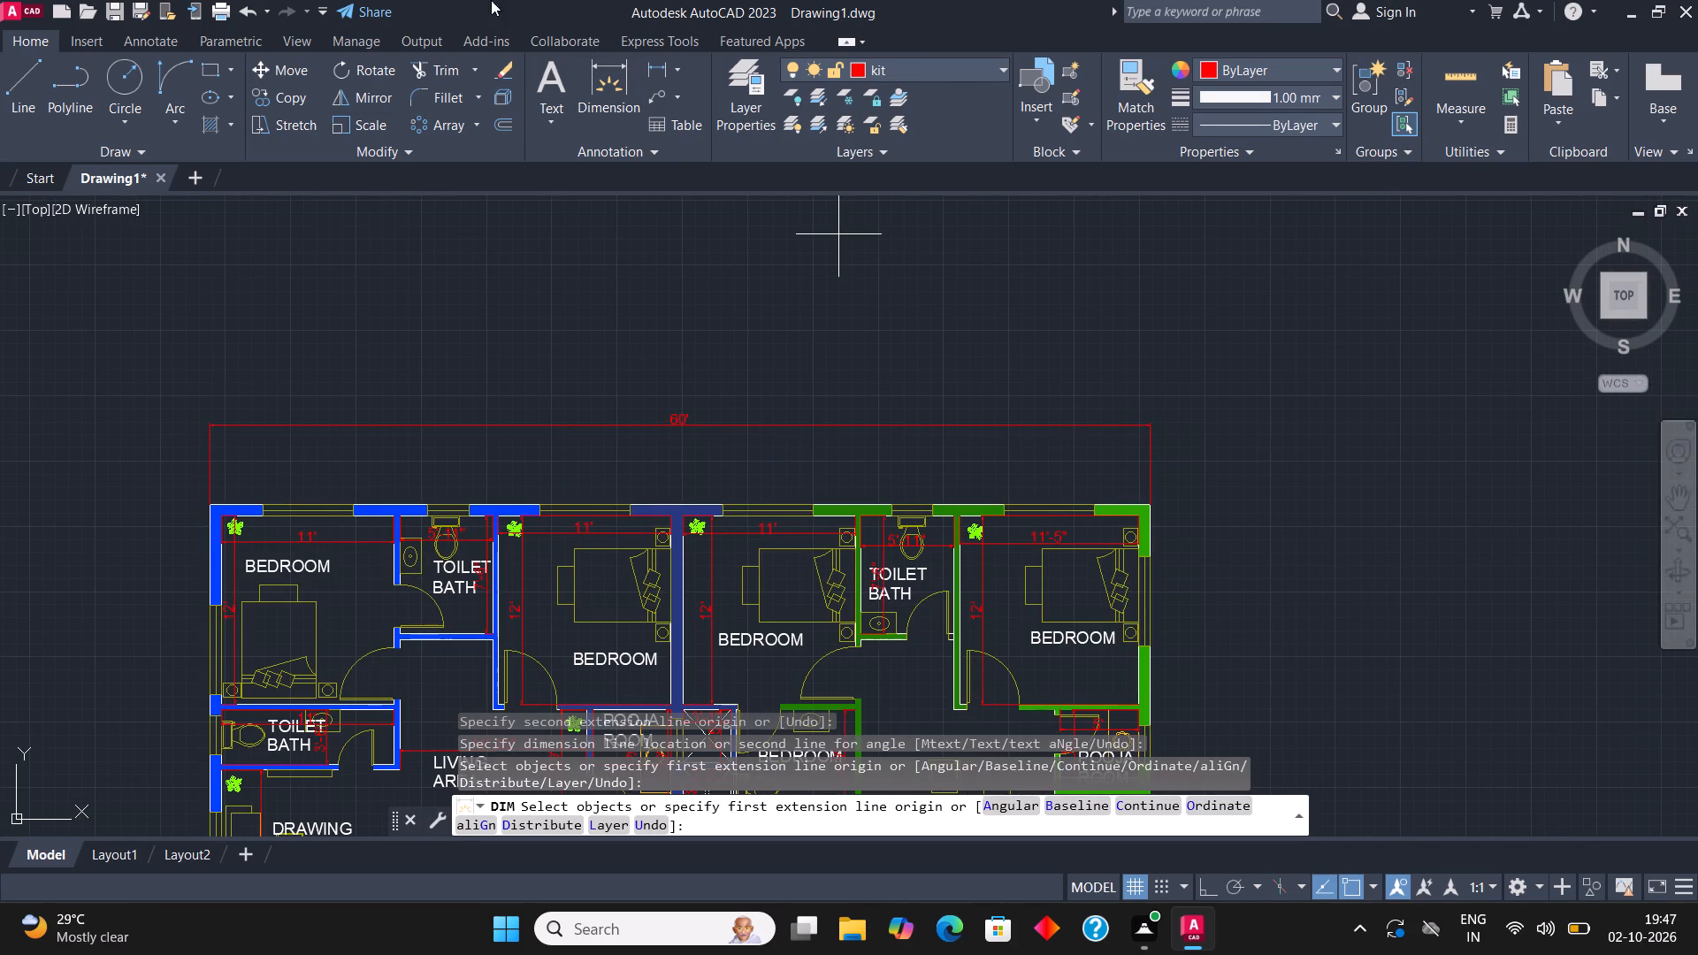
Dimension the overall depth of the duplex along the green unit's outer side wall, placing the dimension line outside the plan.
{"action": "left_click", "coordinate": [600, 97]}
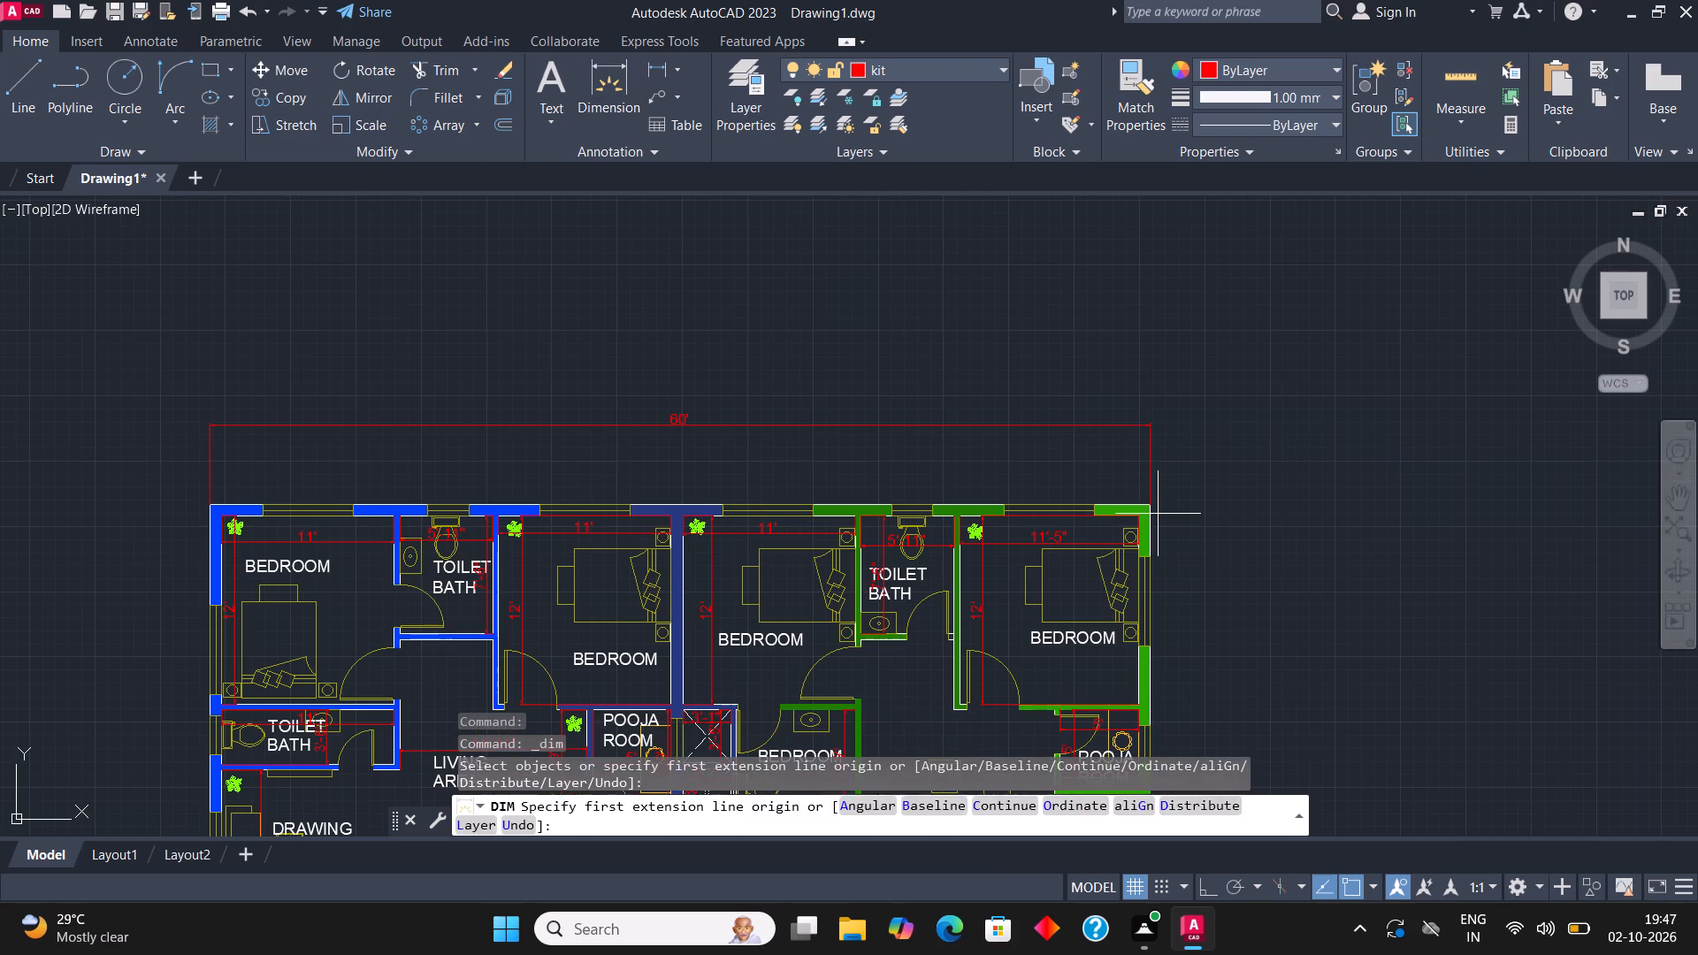
{"action": "left_click", "coordinate": [1151, 503]}
{"action": "scroll", "coordinate": [1129, 355], "scroll_direction": "down", "scroll_amount": 2}
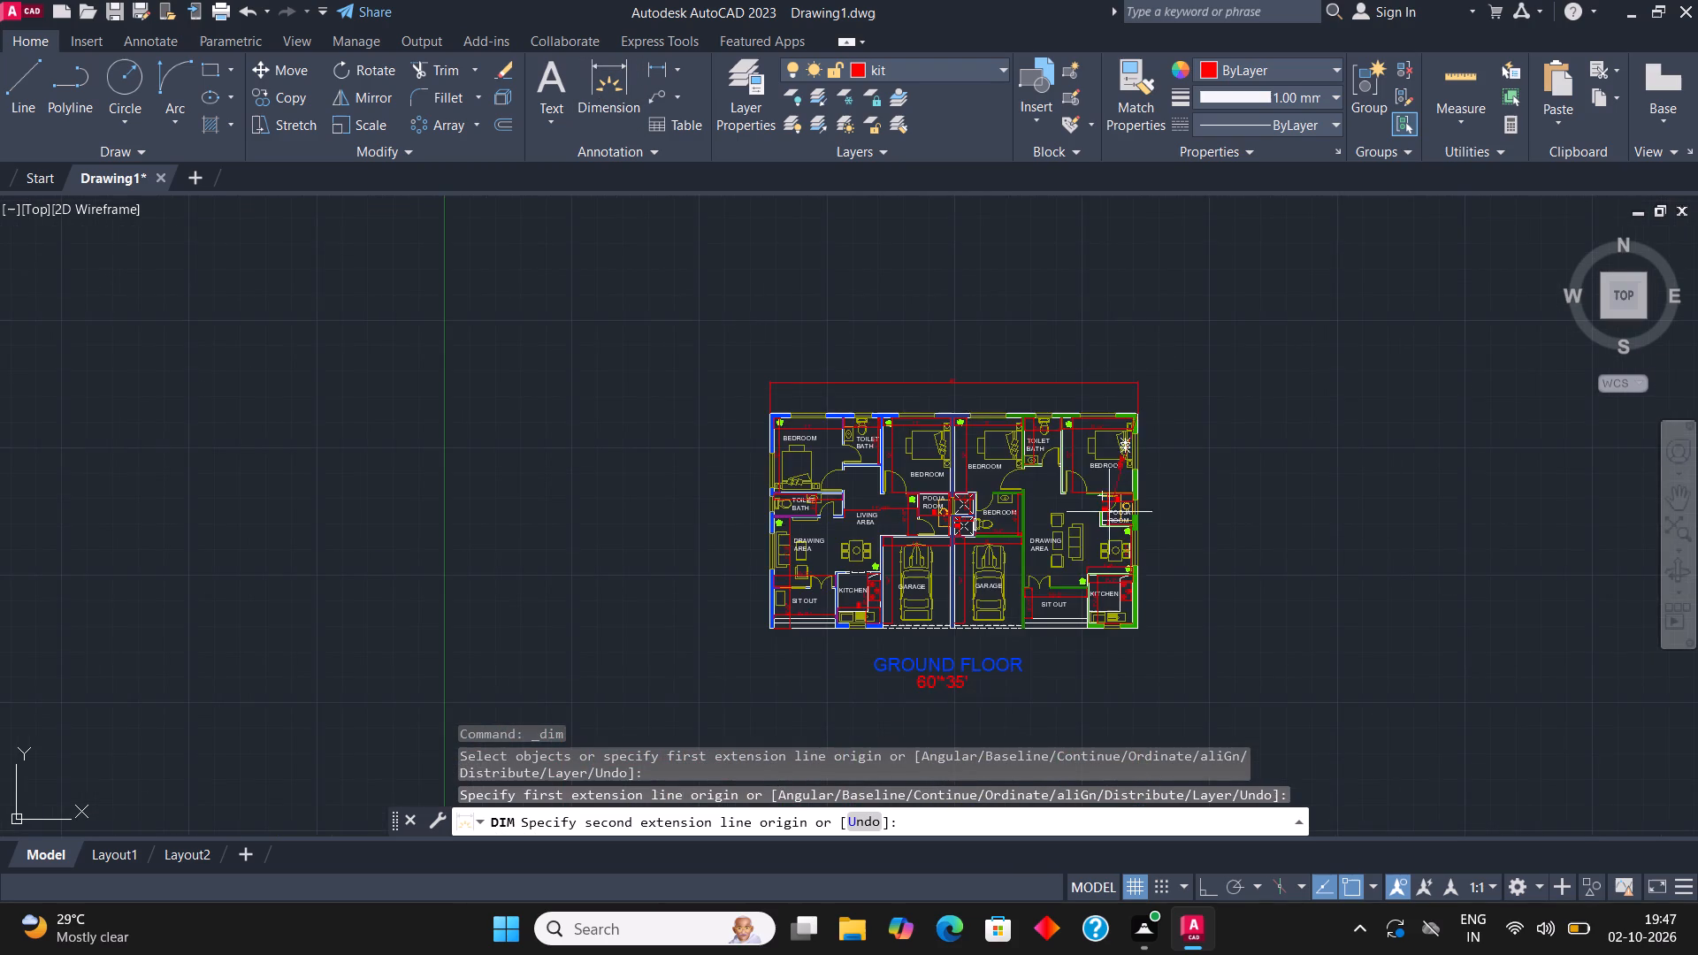
{"action": "scroll", "coordinate": [1132, 590], "scroll_direction": "up", "scroll_amount": 2}
{"action": "left_click", "coordinate": [1143, 687]}
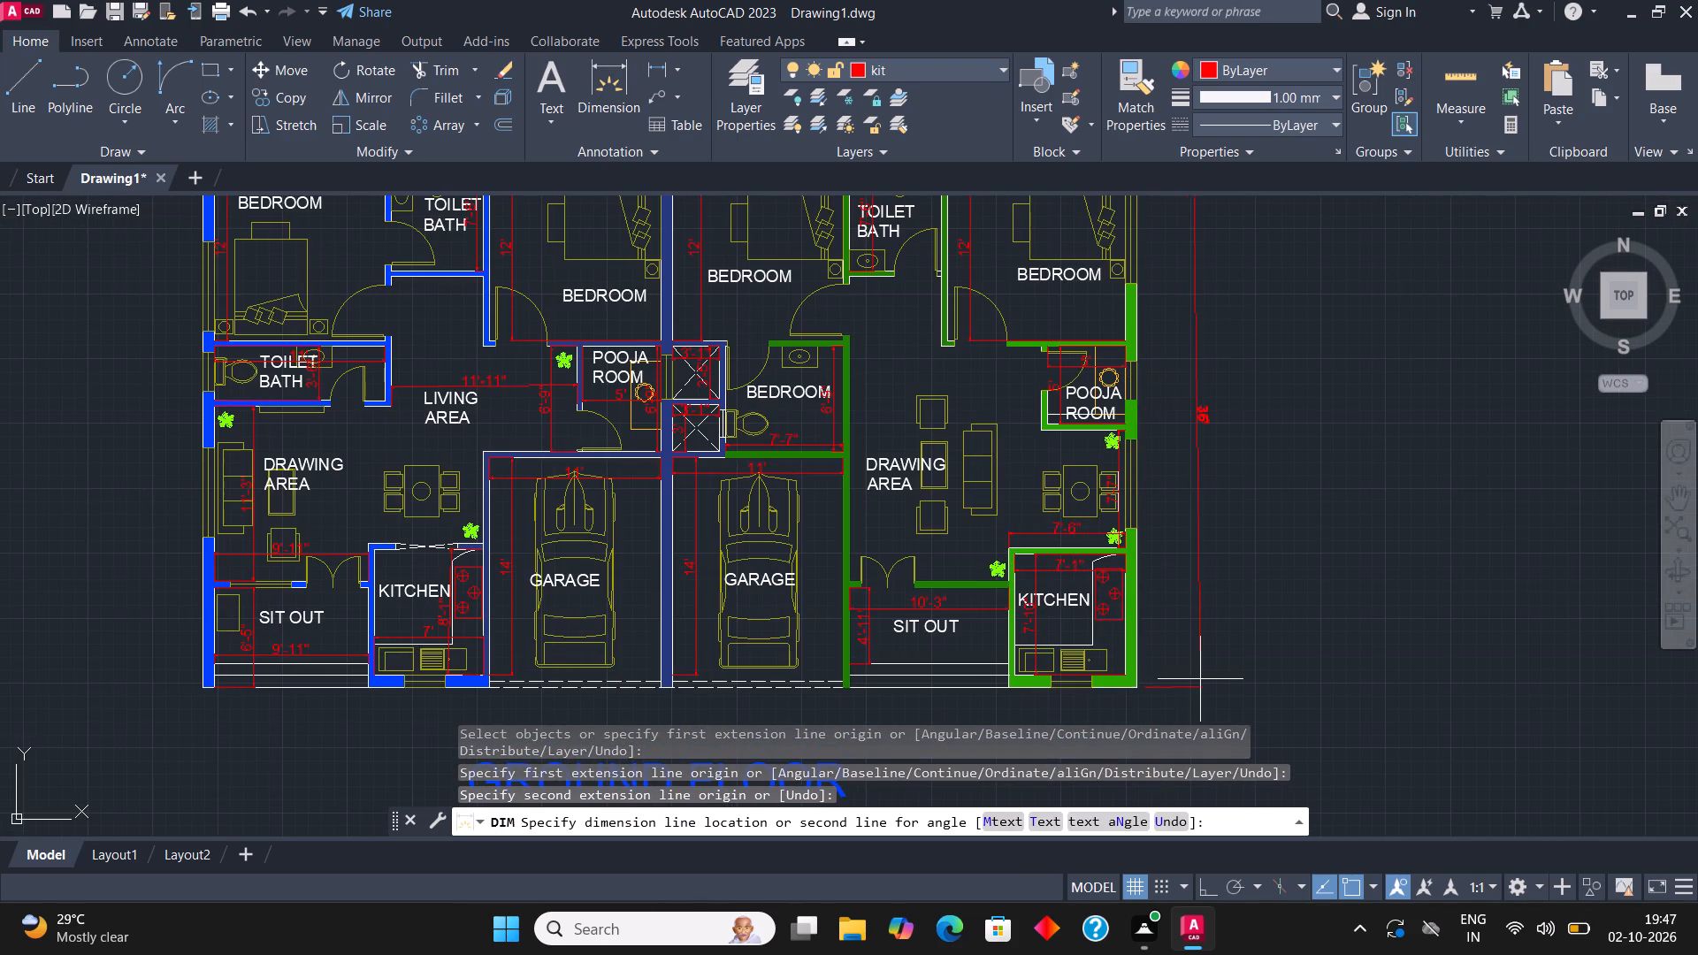
{"action": "left_click", "coordinate": [1205, 673]}
{"action": "scroll", "coordinate": [1179, 428], "scroll_direction": "down", "scroll_amount": 1}
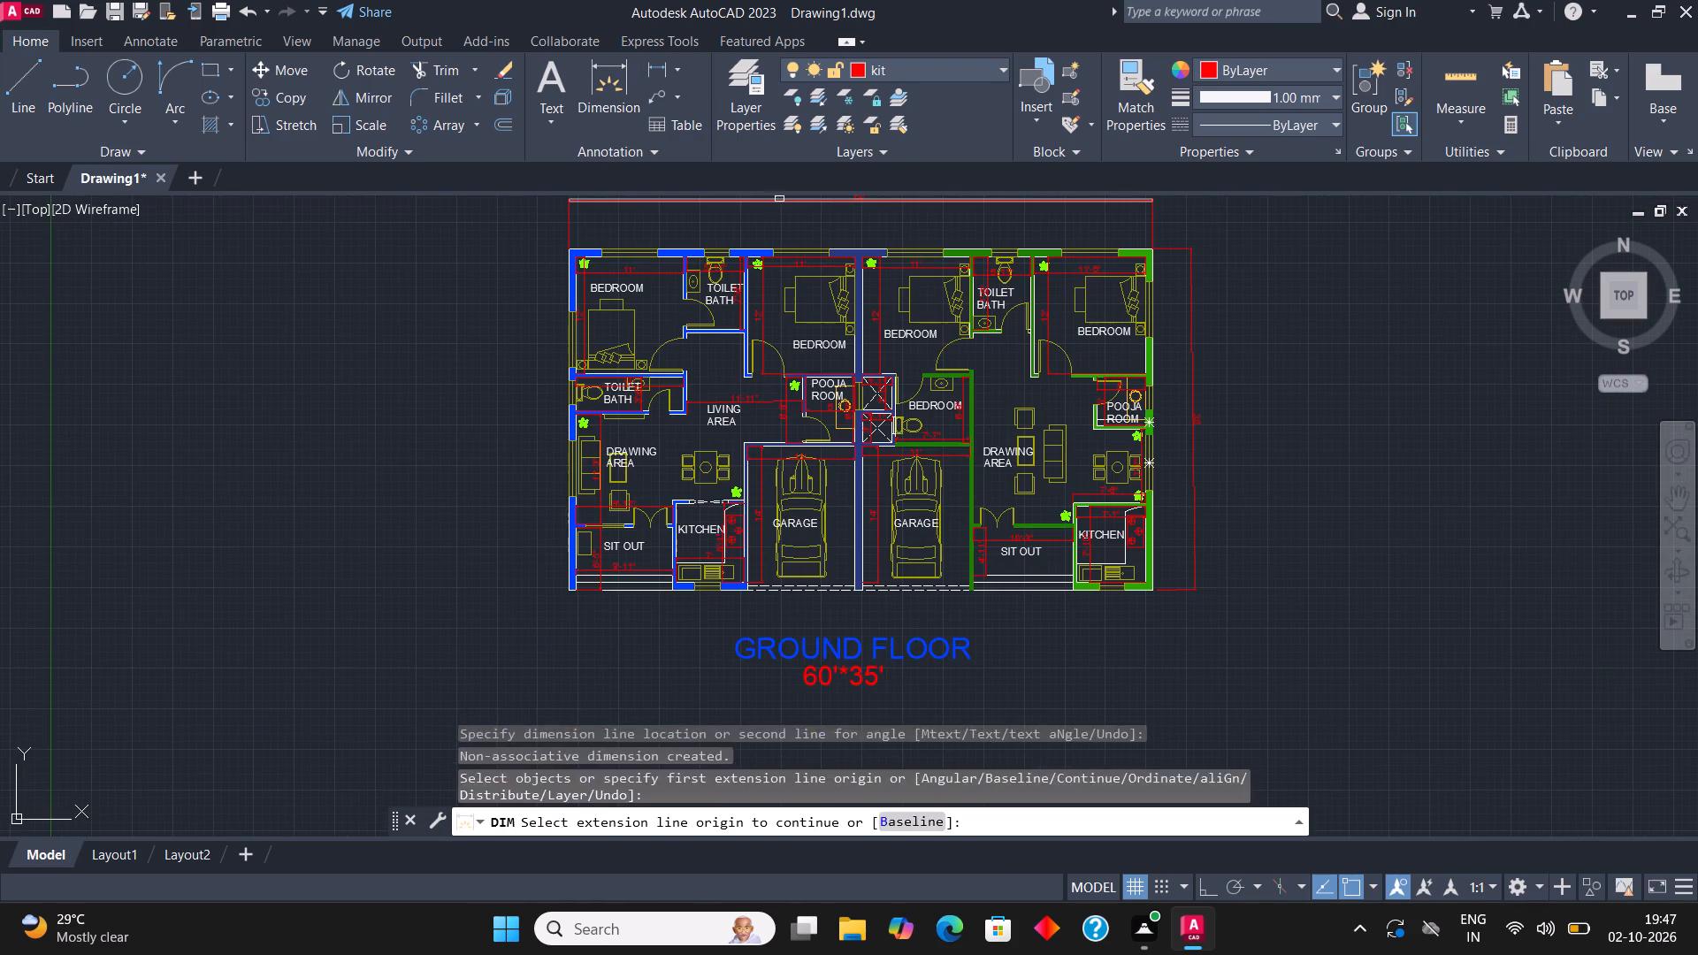
{"action": "key", "text": "Escape"}
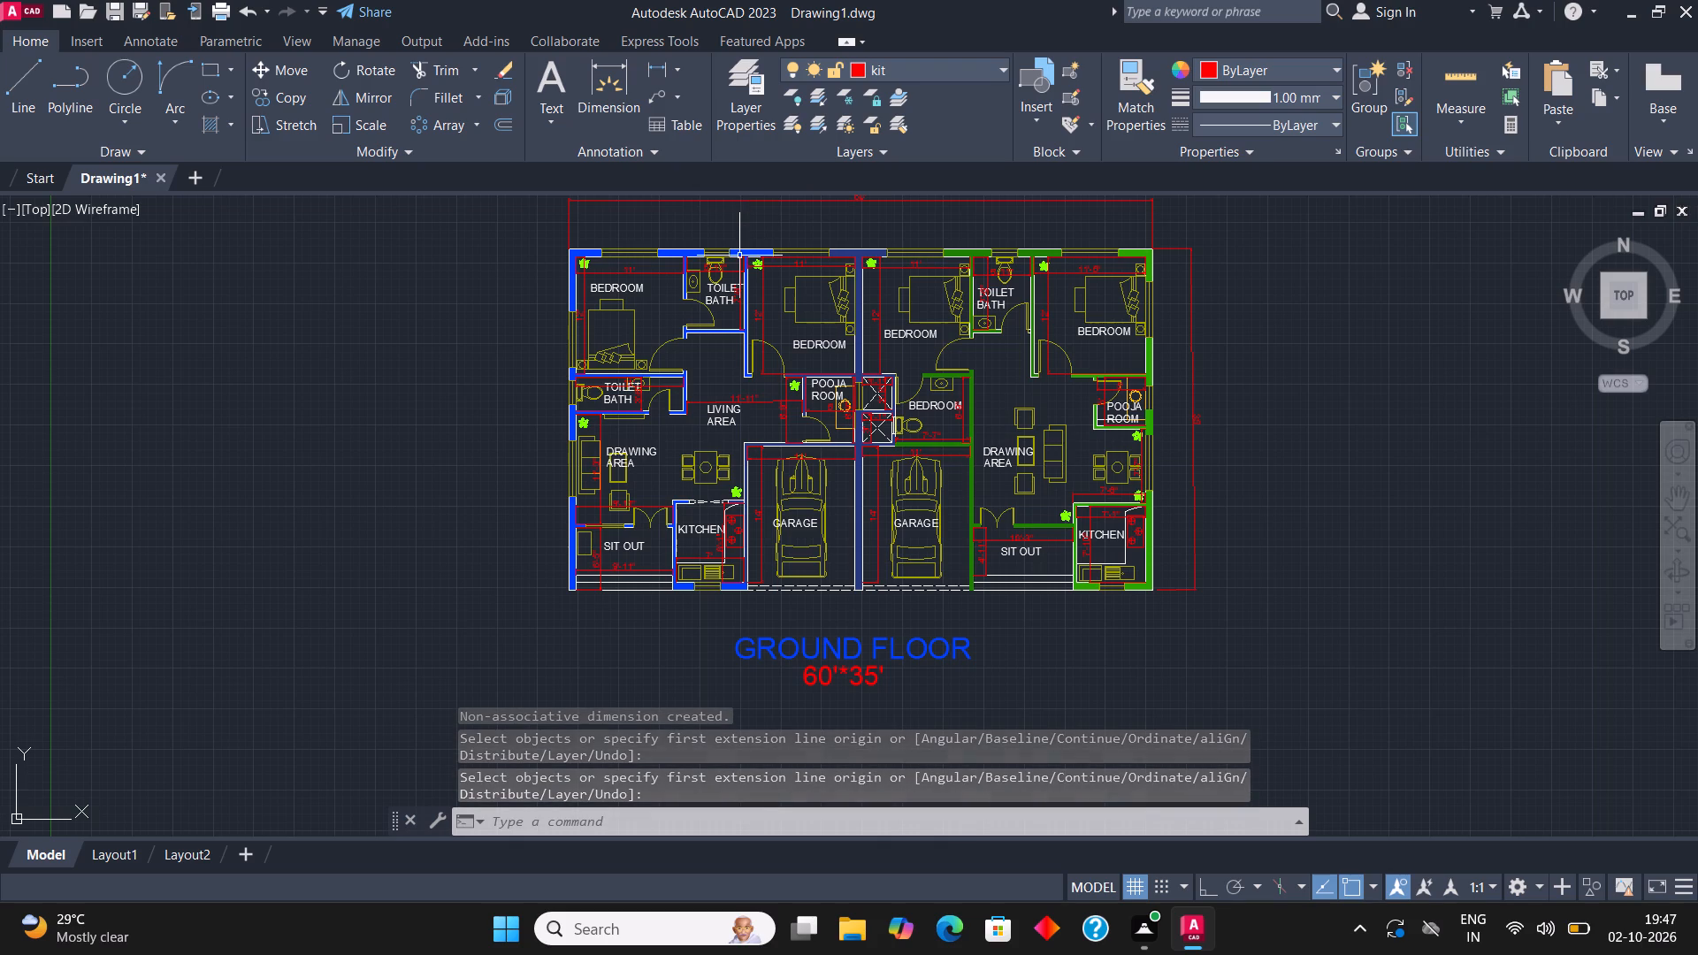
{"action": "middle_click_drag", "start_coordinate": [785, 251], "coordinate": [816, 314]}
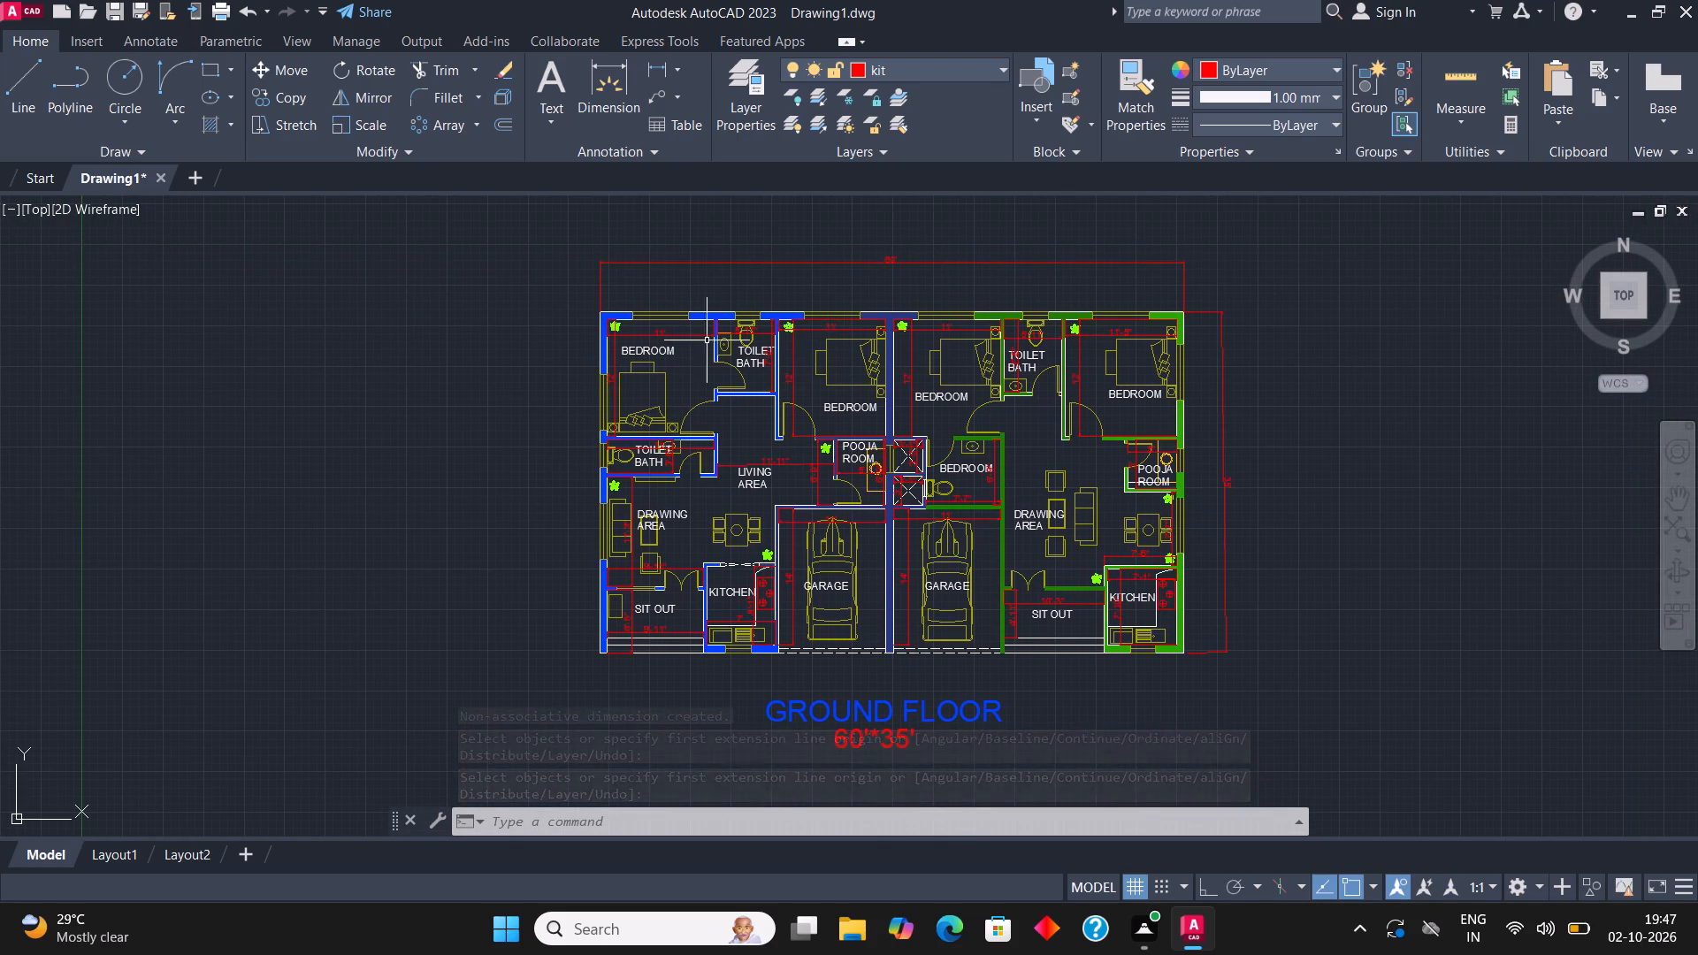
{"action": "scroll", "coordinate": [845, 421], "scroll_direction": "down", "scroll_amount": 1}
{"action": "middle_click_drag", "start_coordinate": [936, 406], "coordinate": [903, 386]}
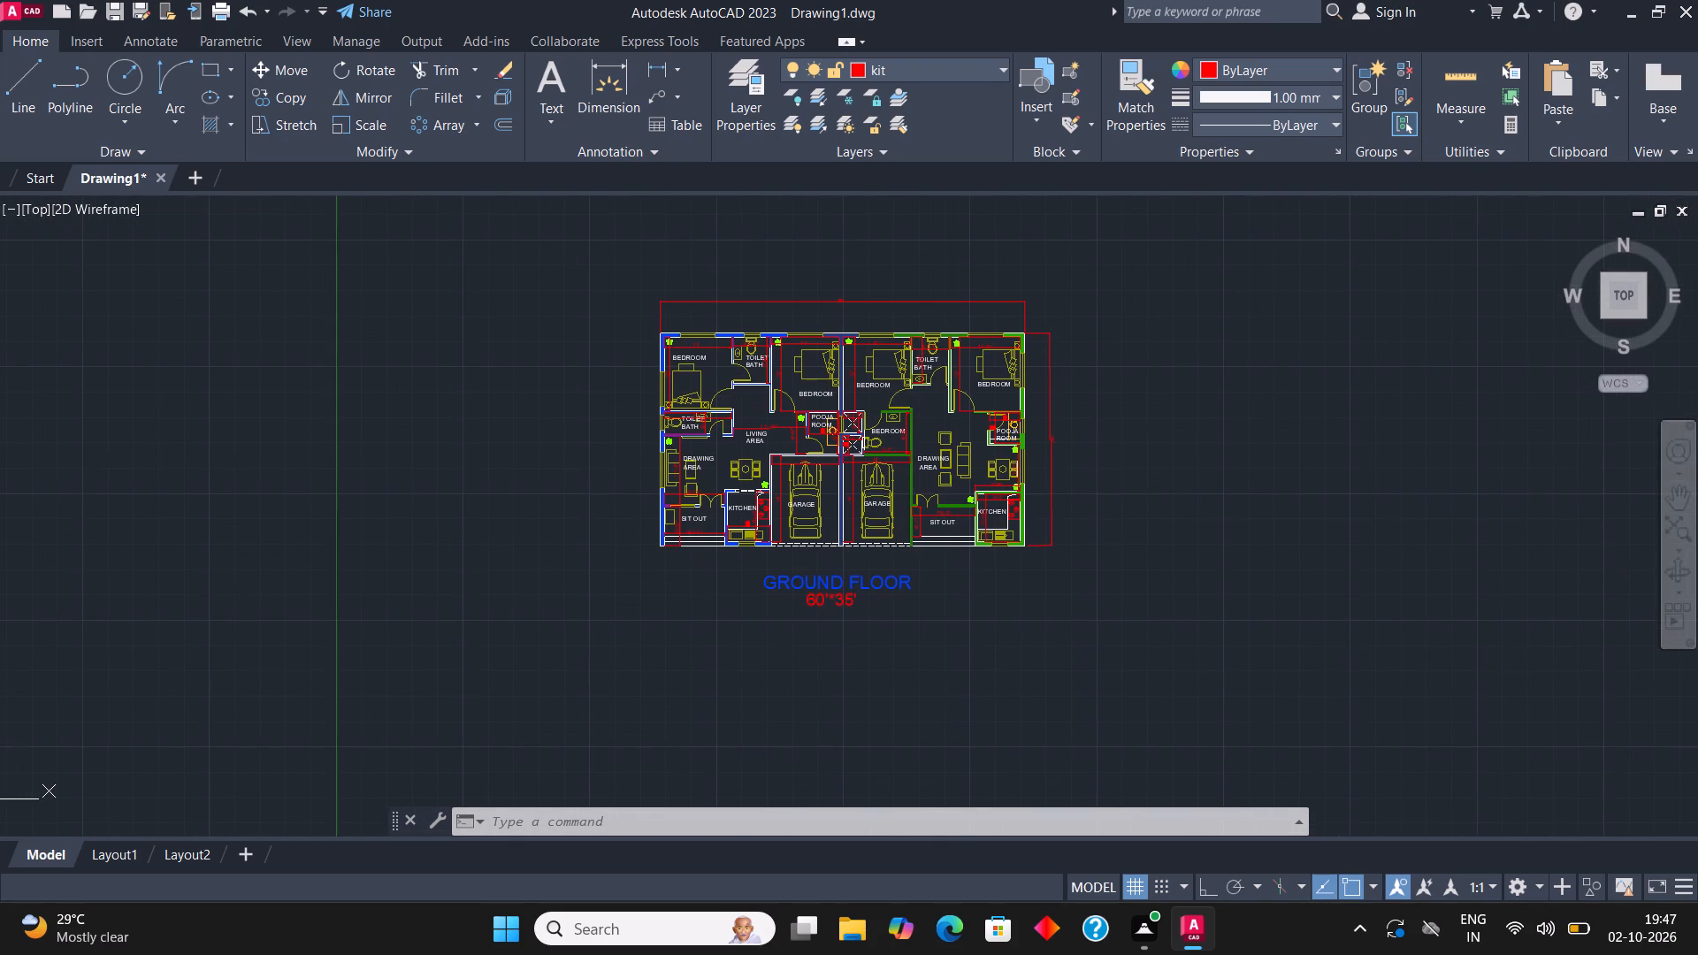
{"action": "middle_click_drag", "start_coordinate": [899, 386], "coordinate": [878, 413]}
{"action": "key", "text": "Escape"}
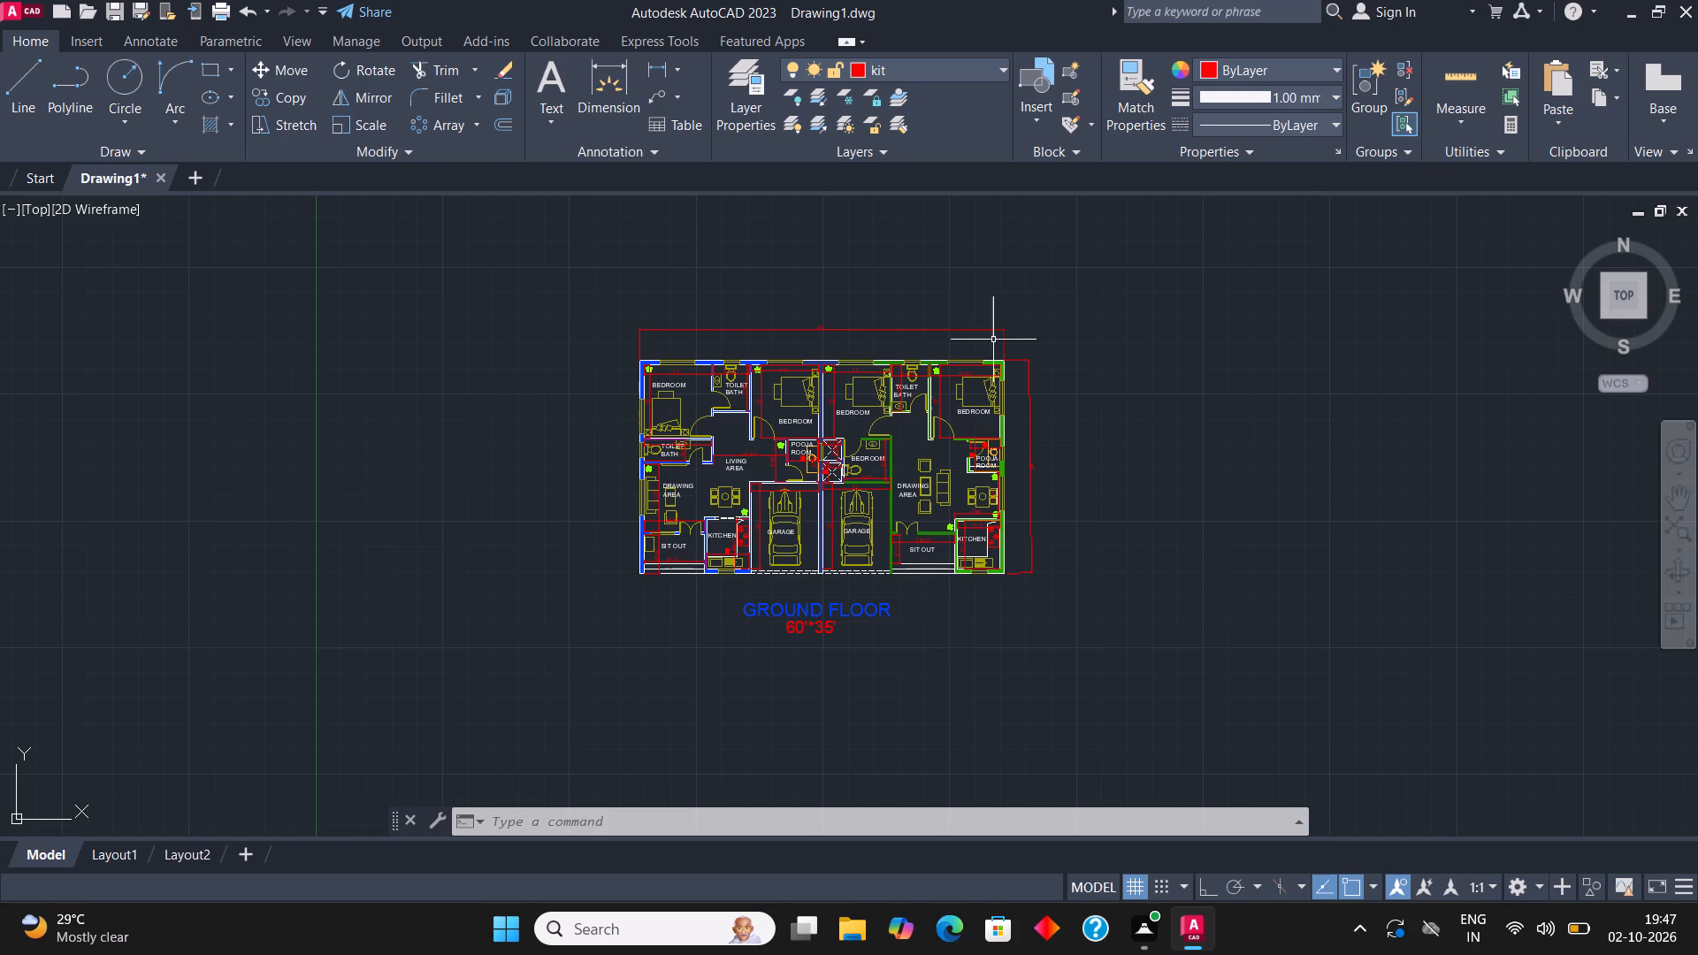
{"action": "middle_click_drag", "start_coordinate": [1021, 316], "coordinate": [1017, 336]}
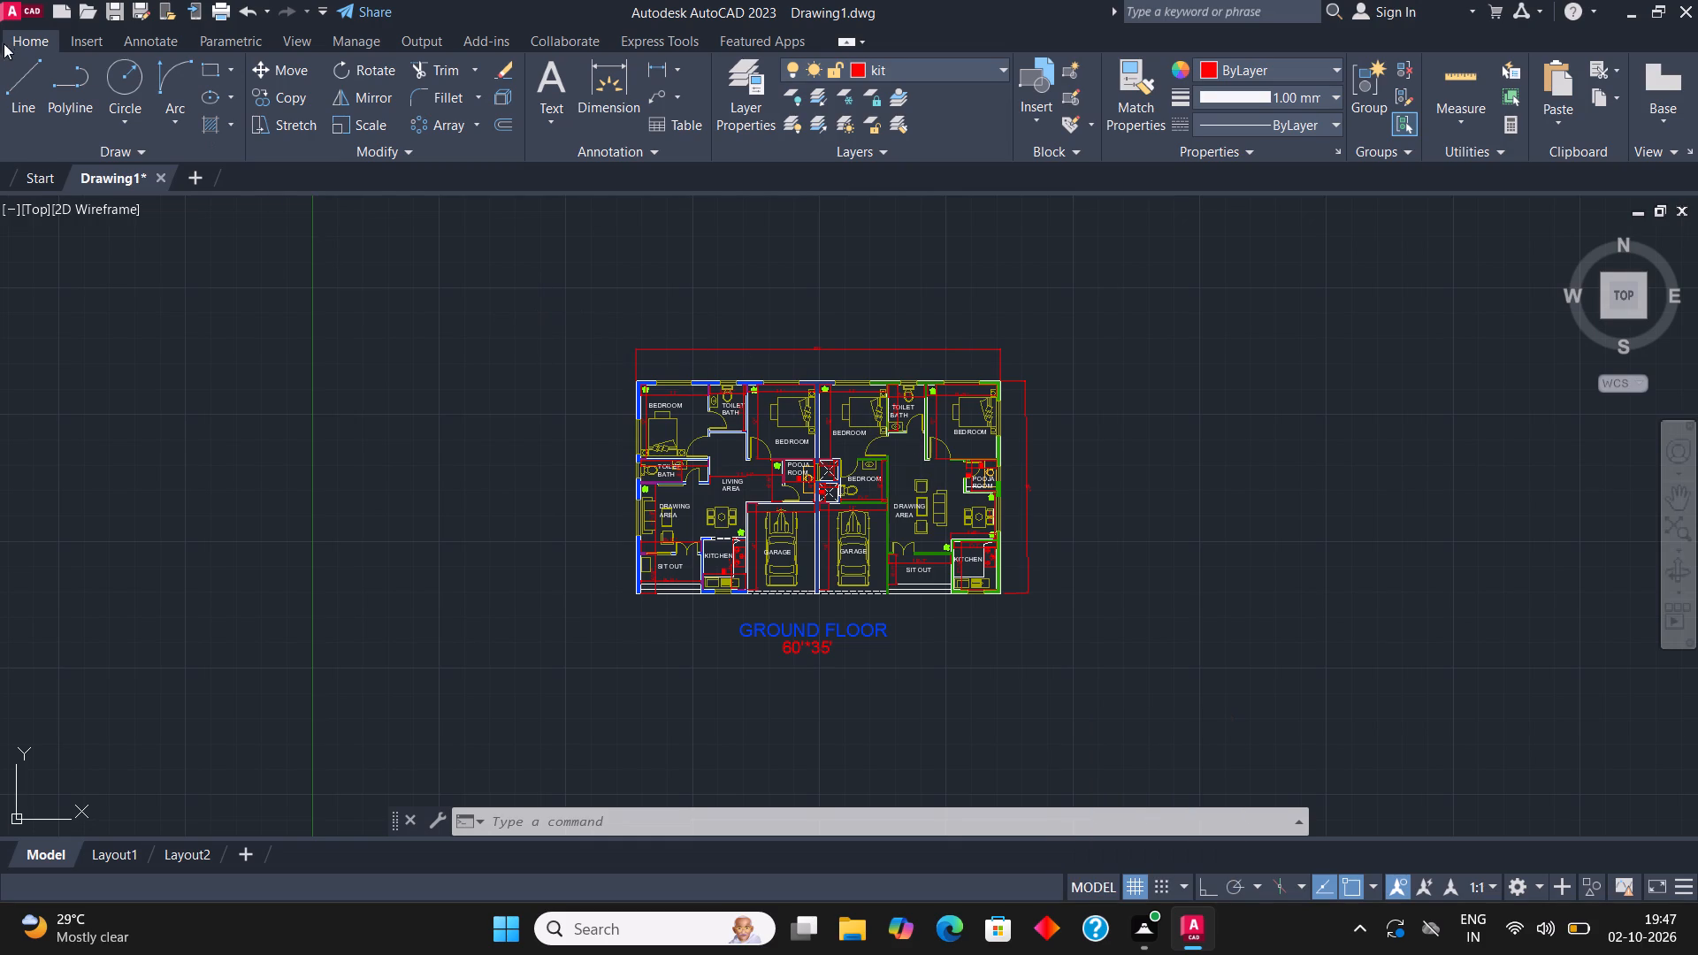
Save the drawing as 4BHK PLAN in the Downloads folder.
{"action": "left_click", "coordinate": [9, 2]}
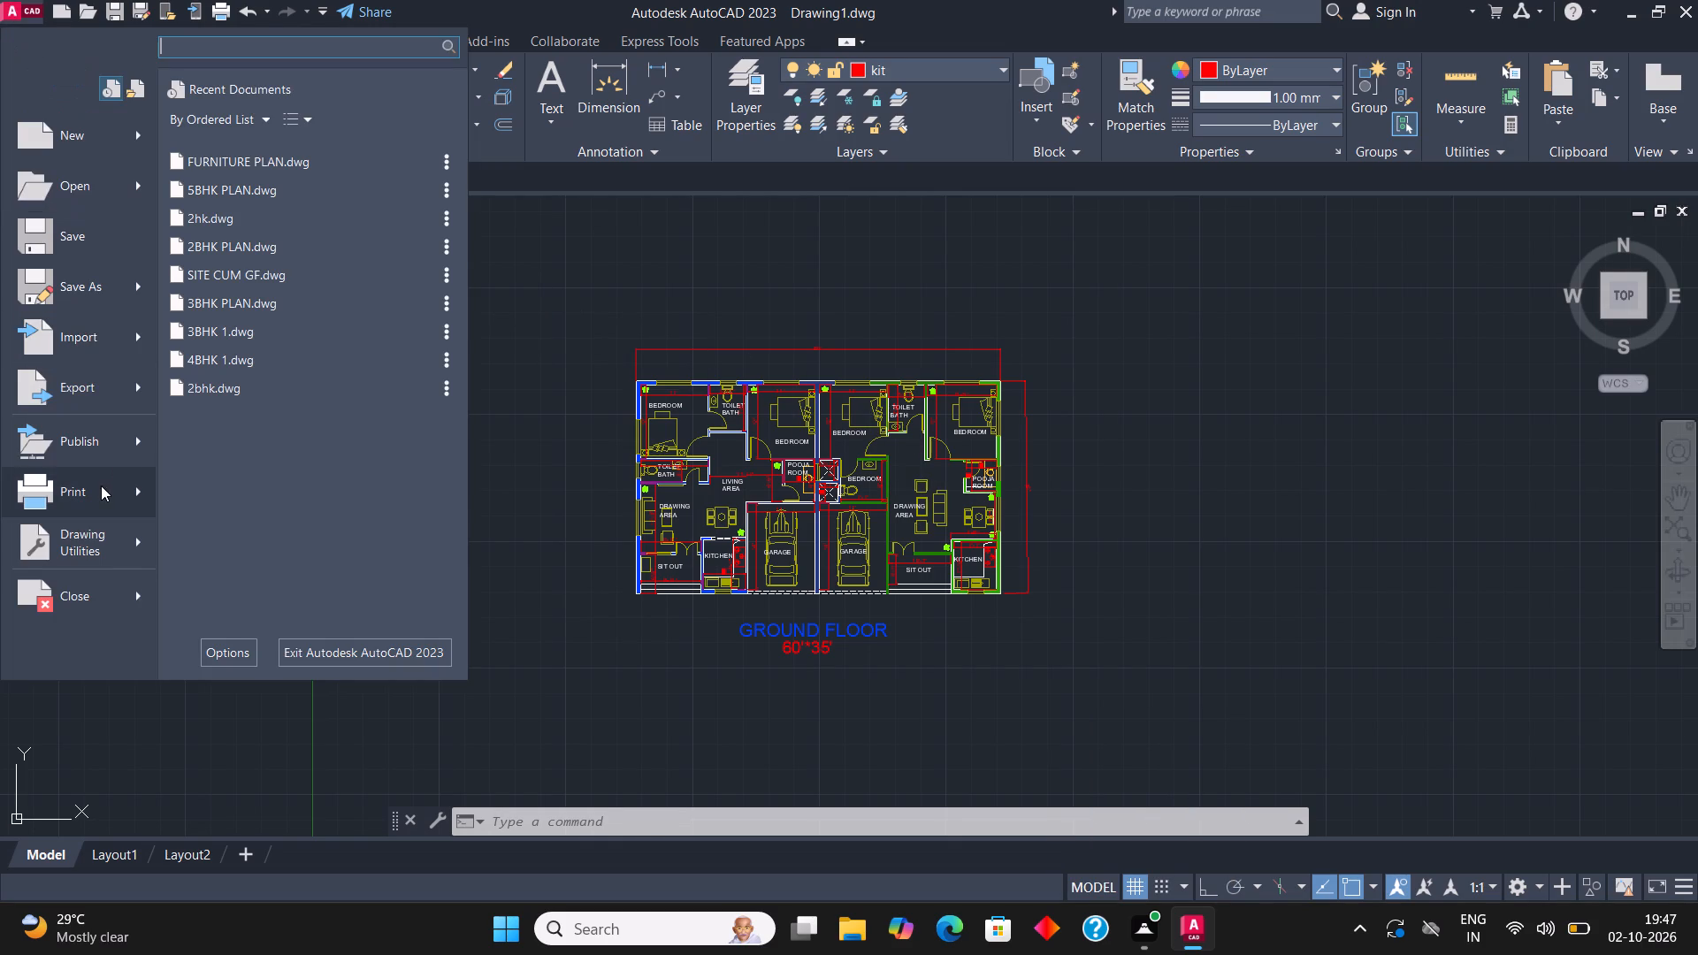
{"action": "key", "text": "Escape"}
{"action": "left_click", "coordinate": [63, 241]}
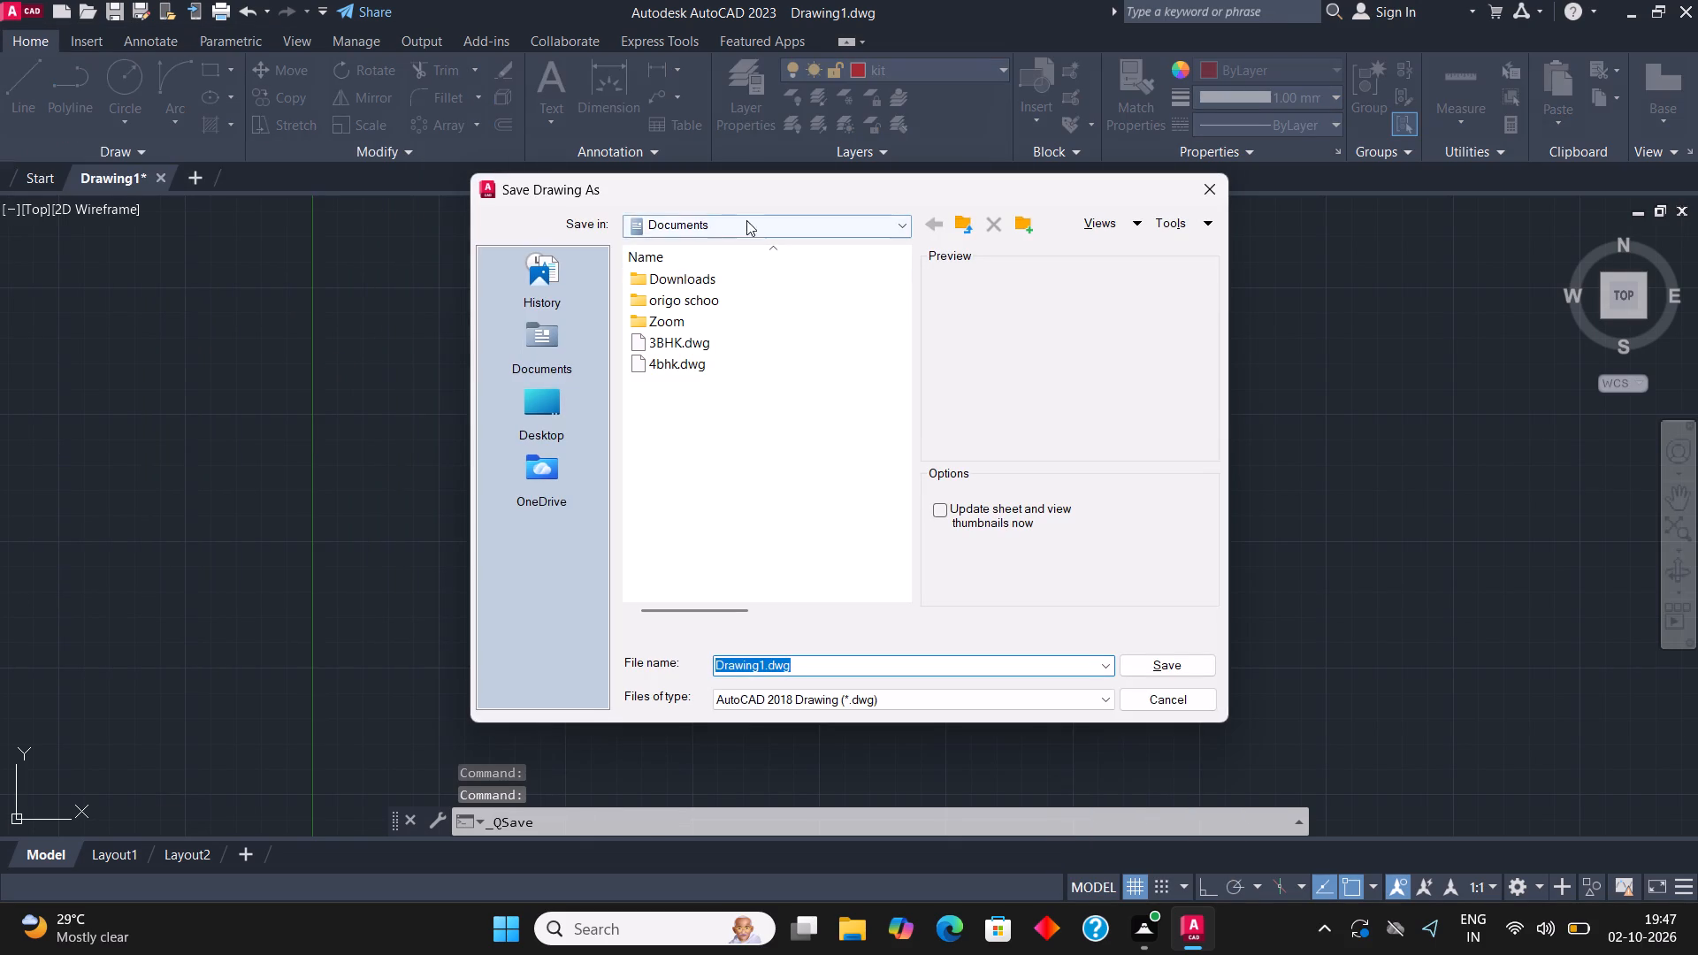
{"action": "left_click", "coordinate": [746, 220]}
{"action": "left_click", "coordinate": [722, 422]}
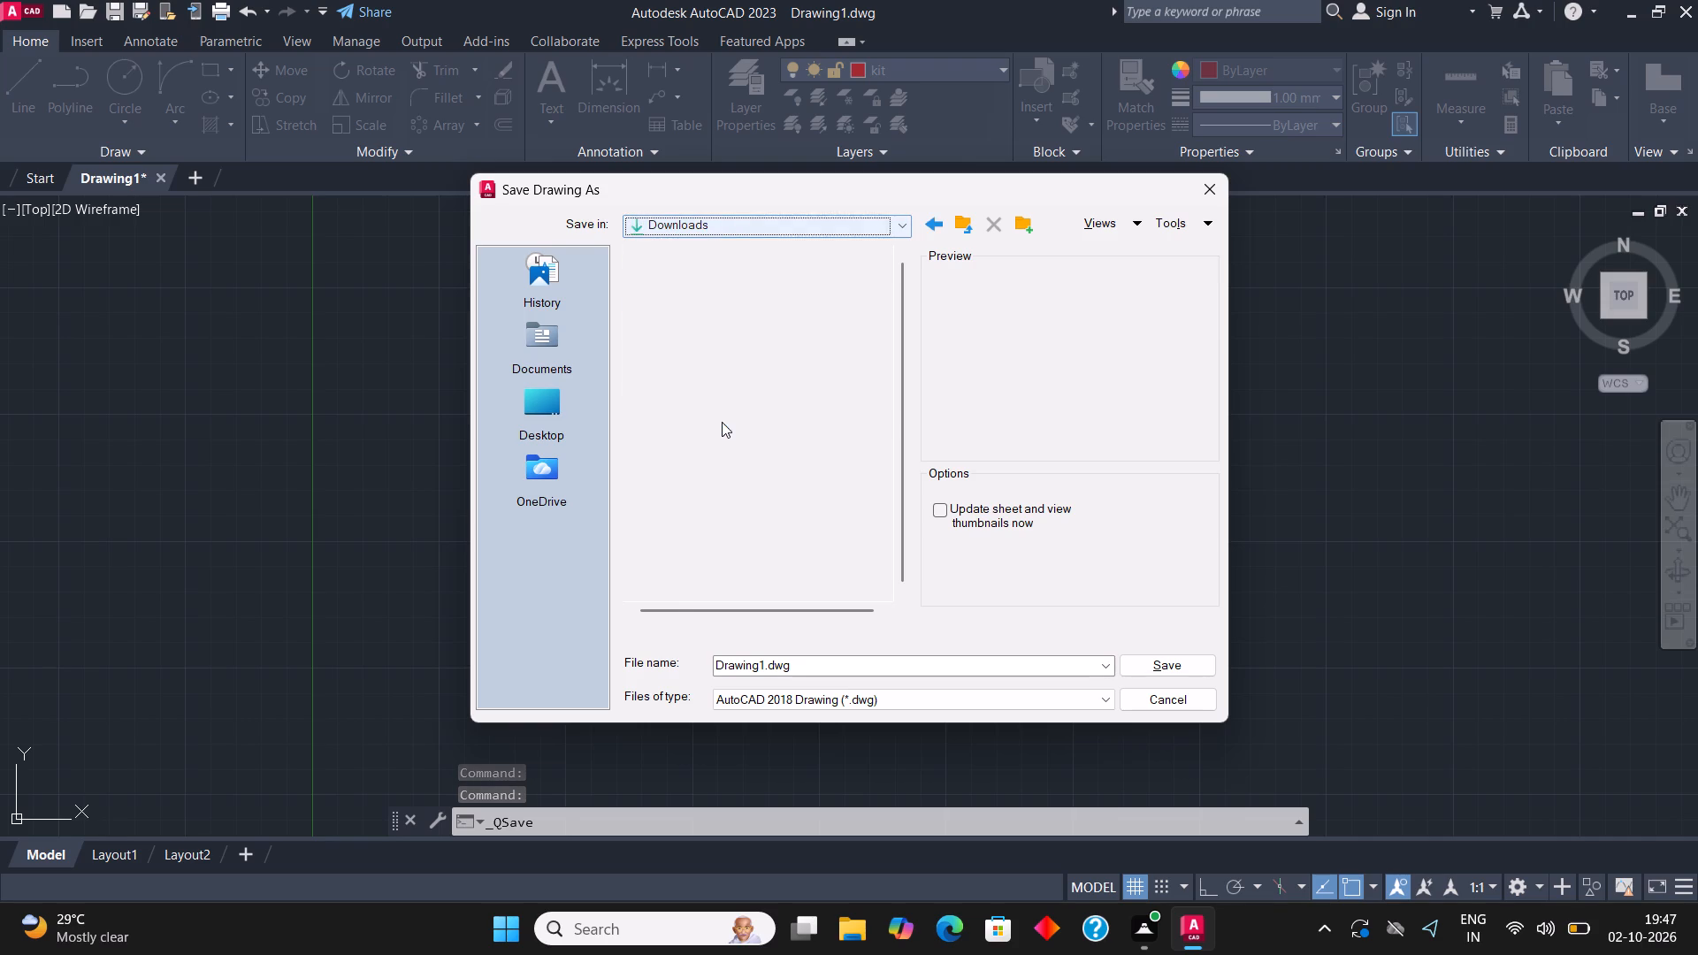
{"action": "left_click", "coordinate": [818, 668]}
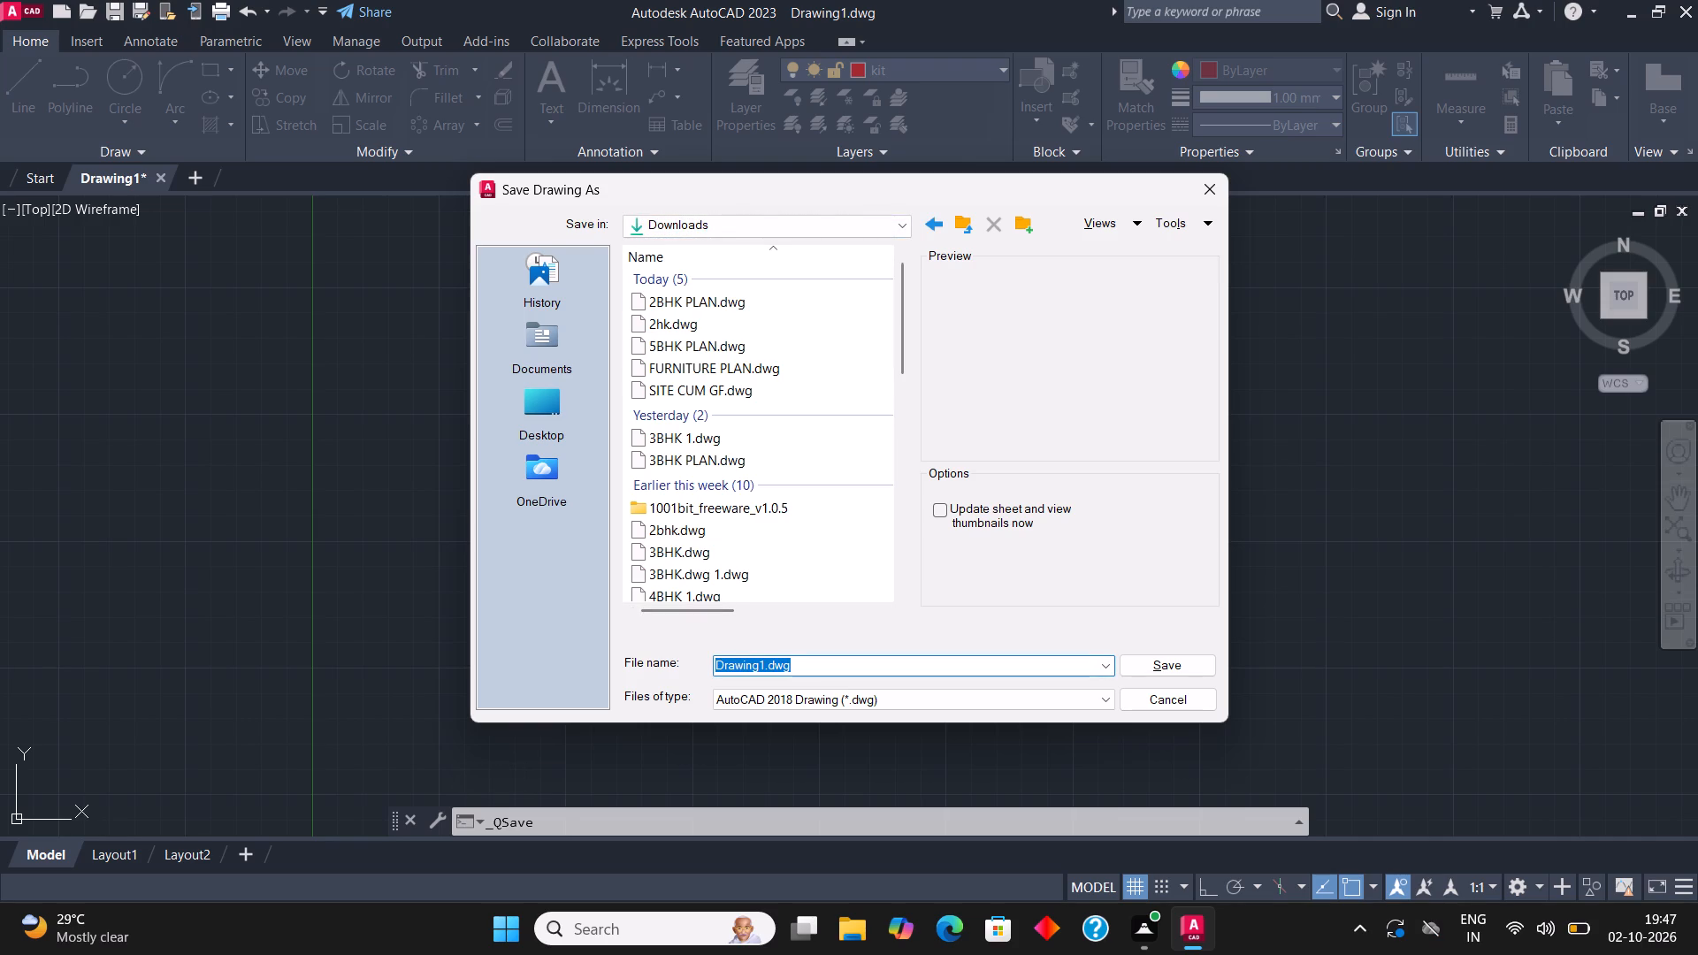
{"action": "type", "text": "4BHJ"}
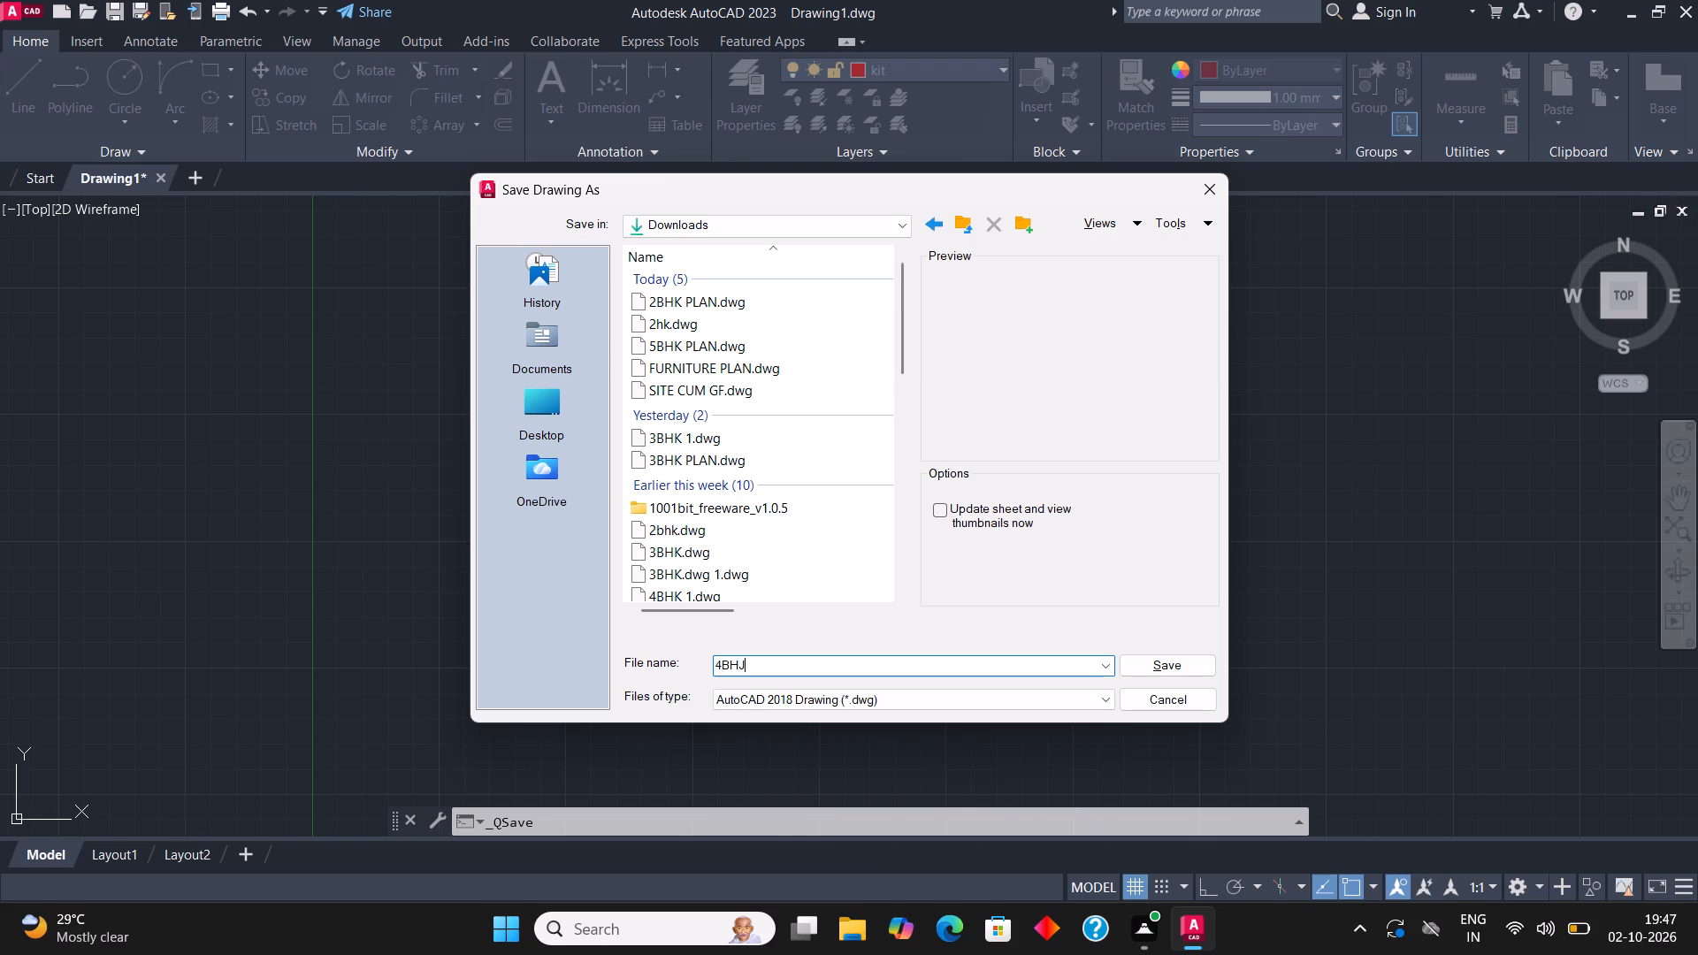
{"action": "key", "text": "space"}
{"action": "key", "text": "BackSpace"}
{"action": "key", "text": "BackSpace"}
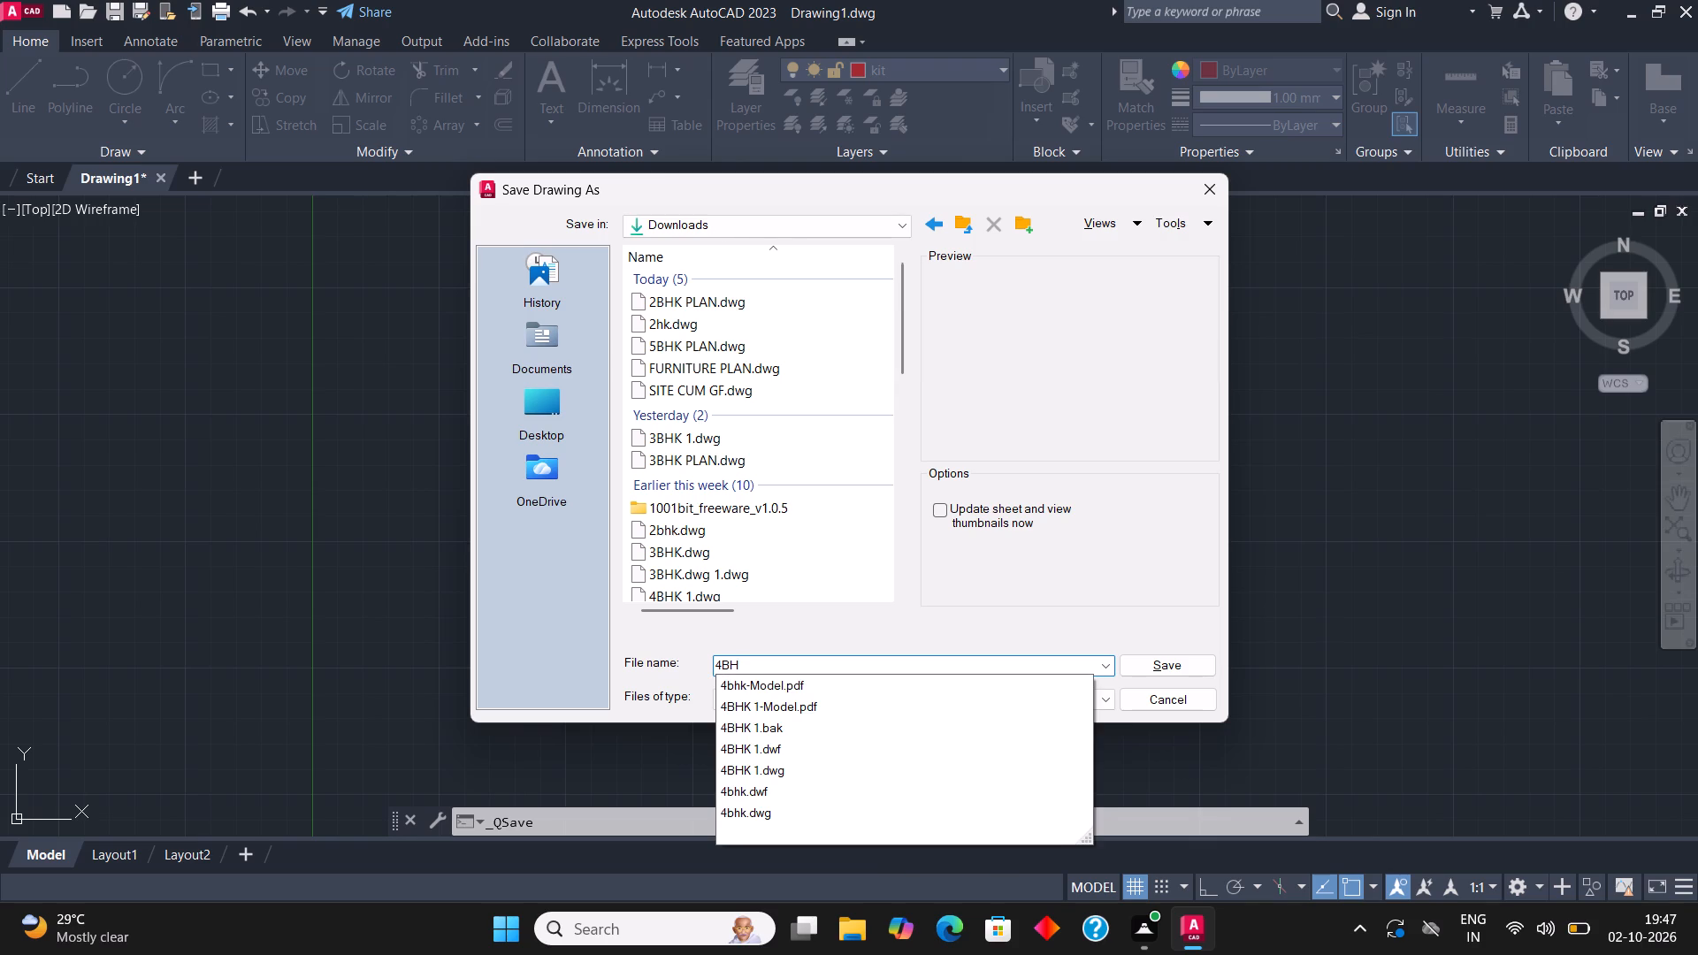
{"action": "type", "text": "K"}
{"action": "key", "text": "space"}
{"action": "type", "text": "PLAN"}
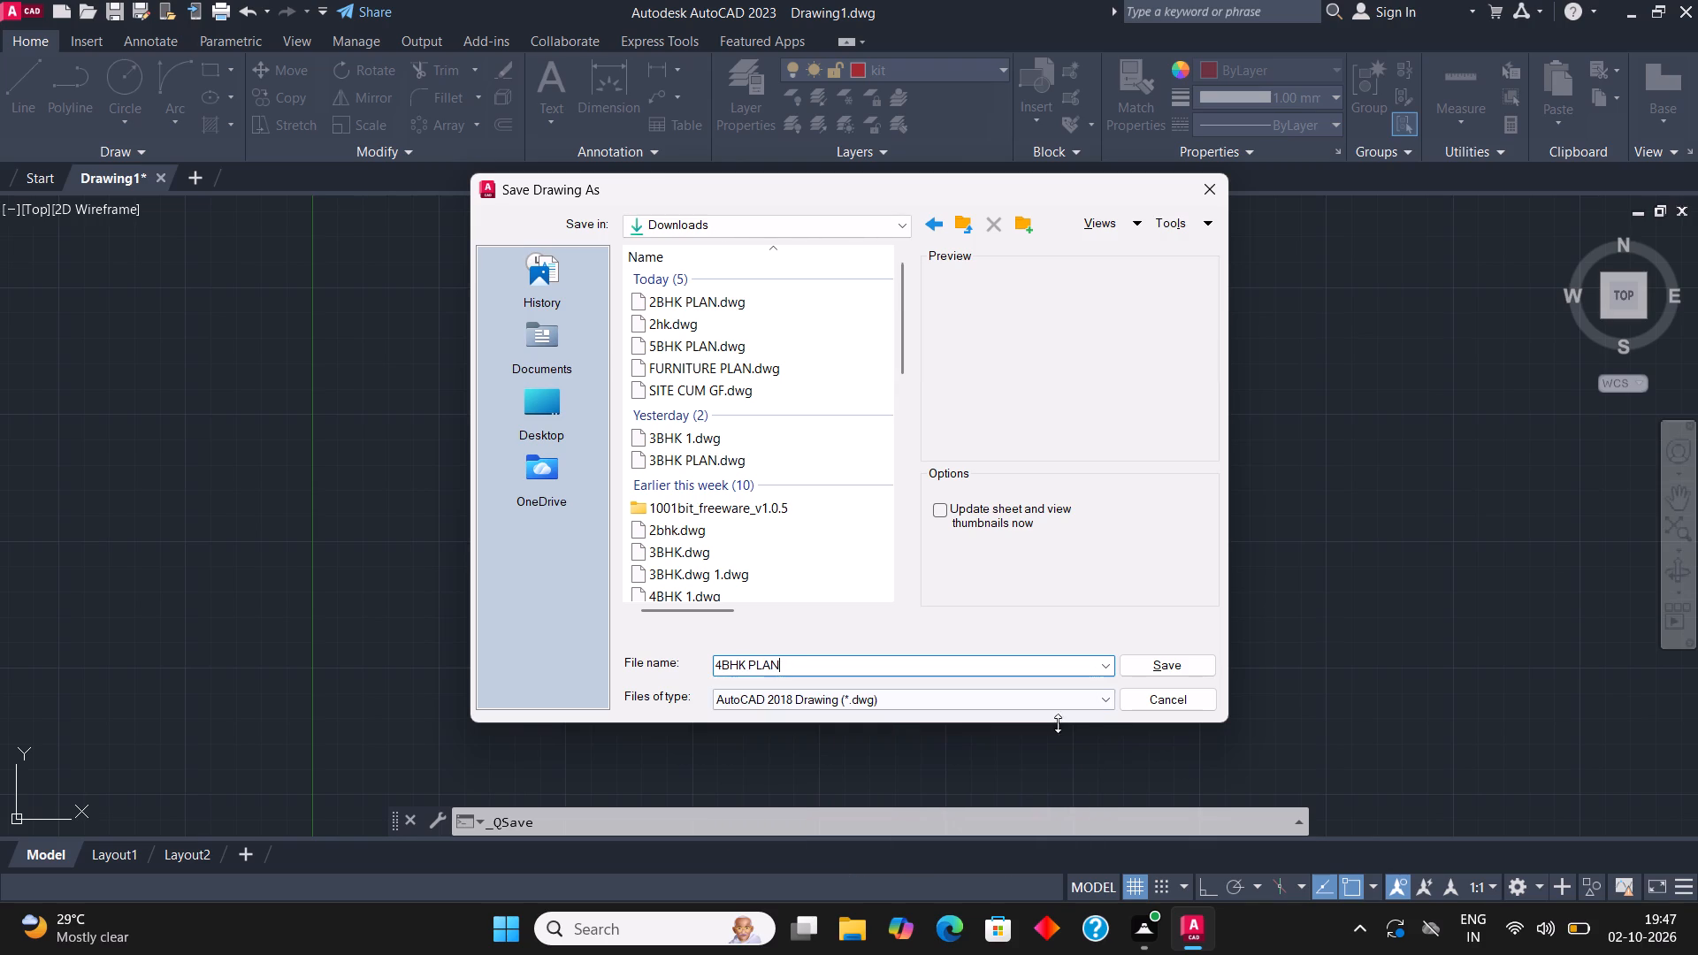
{"action": "left_click", "coordinate": [1162, 664]}
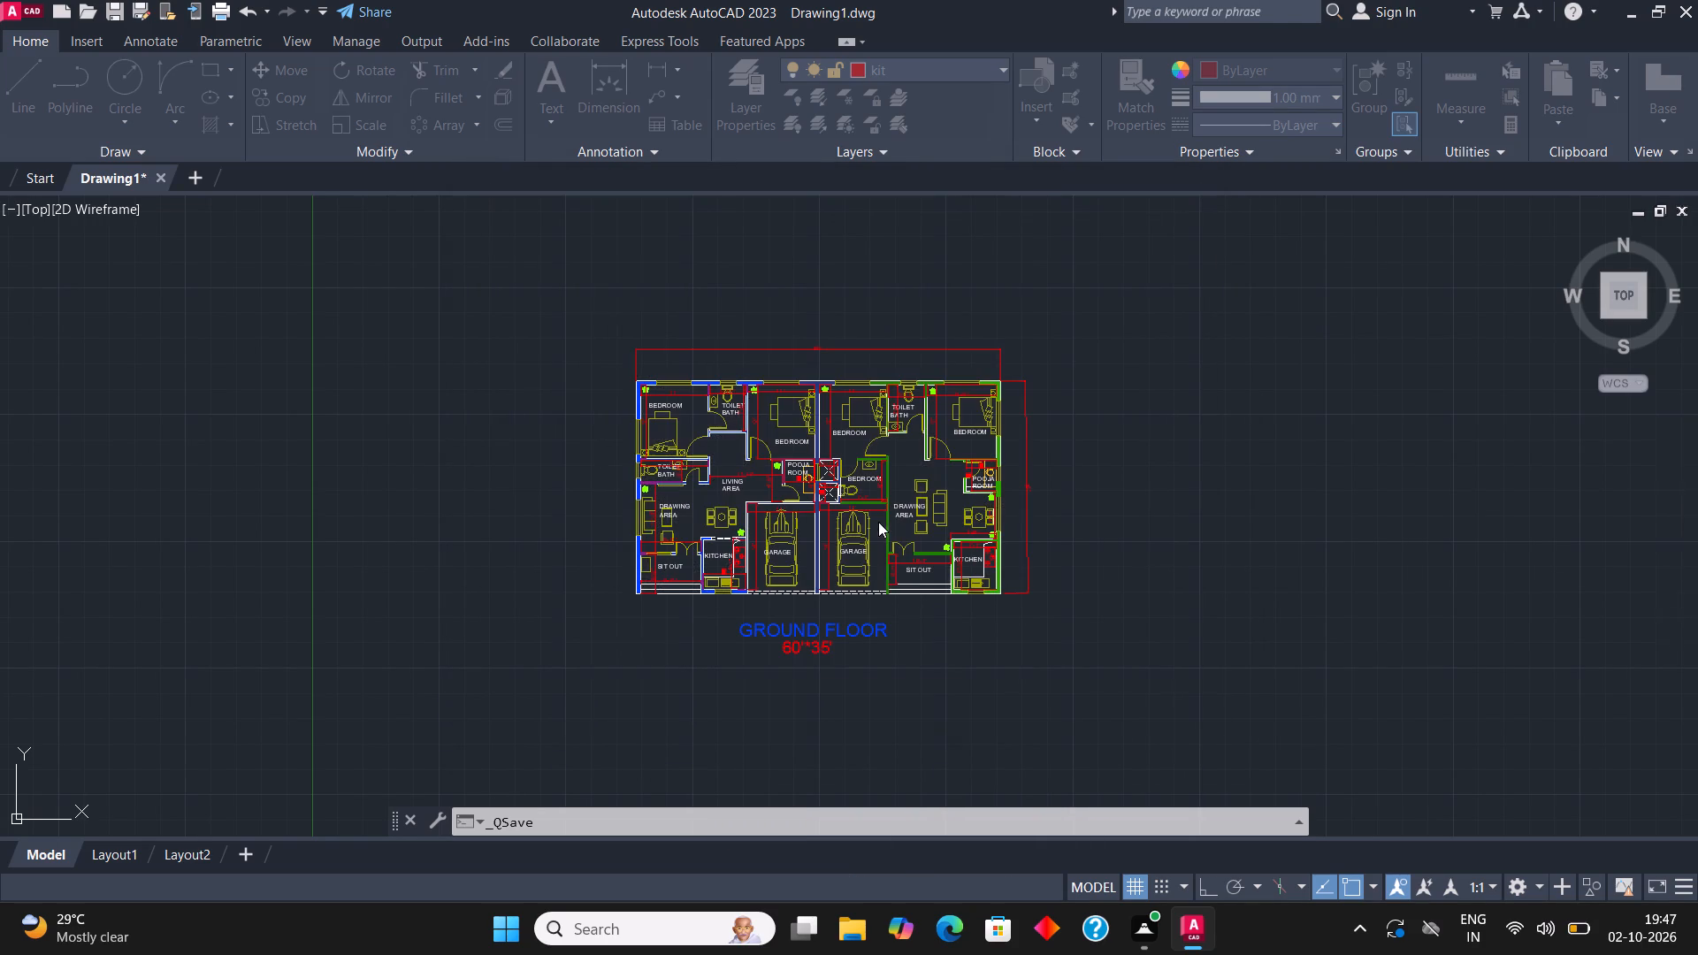
Set up the plot with the AutoCAD PDF (High Quality Print).pc3 plotter and a window enclosing the whole plan, its dimensions and title.
{"action": "left_click", "coordinate": [5, 12]}
{"action": "left_click", "coordinate": [93, 485]}
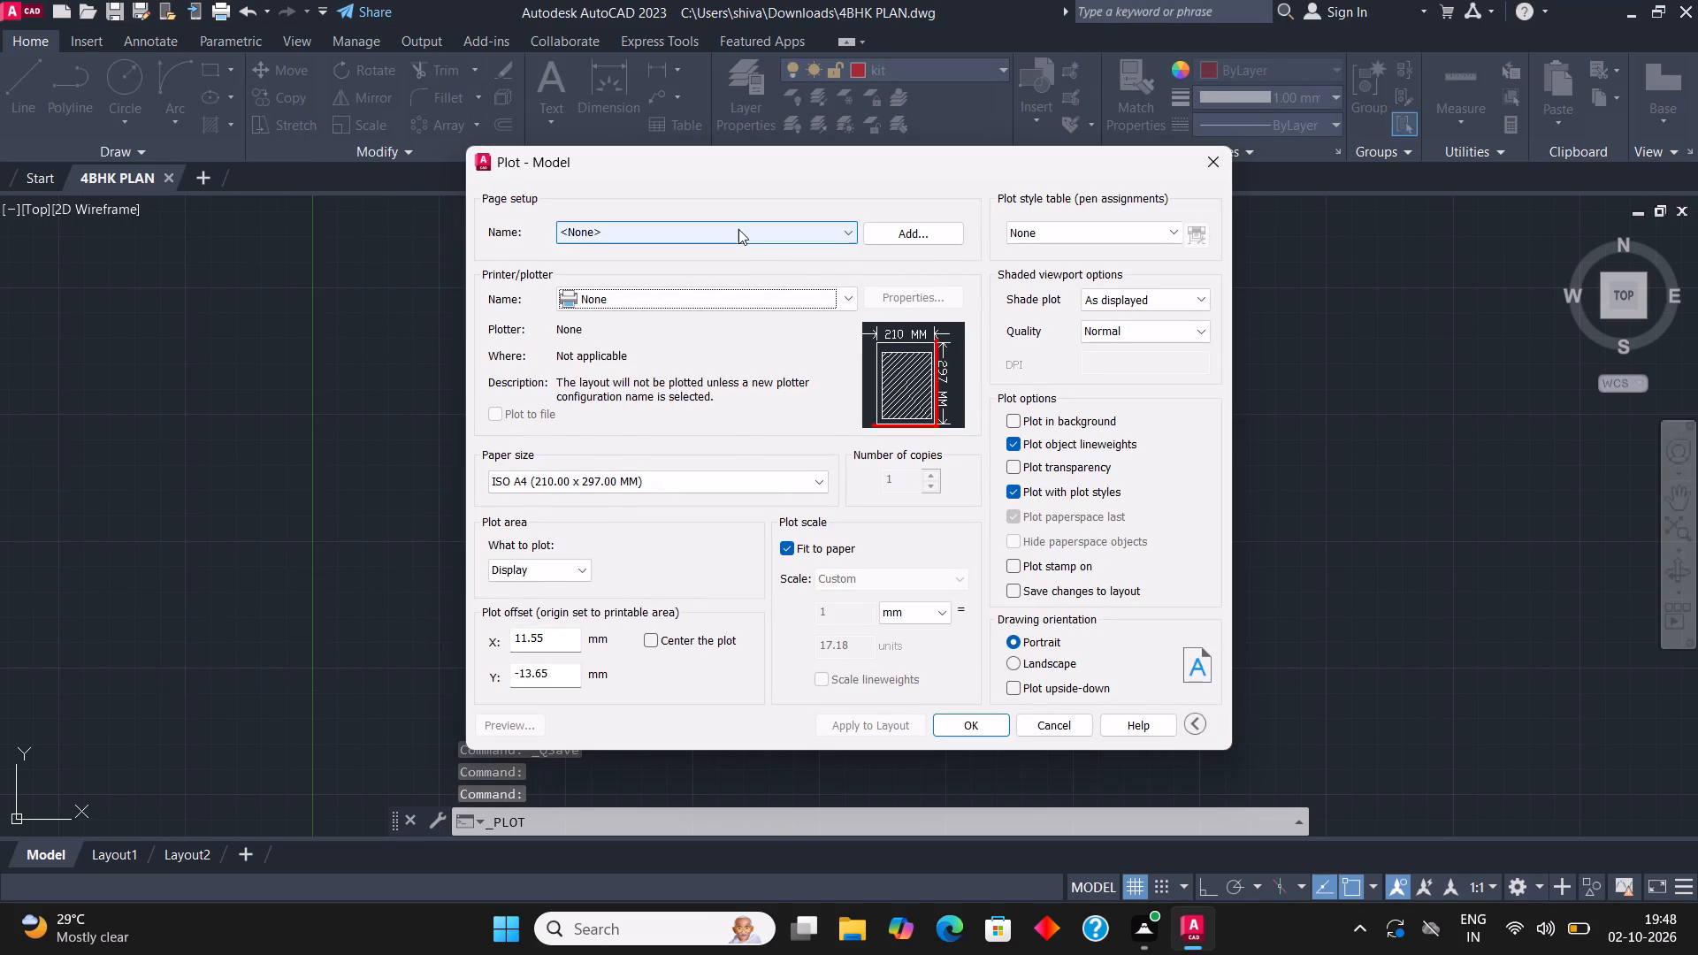
{"action": "left_click", "coordinate": [738, 229]}
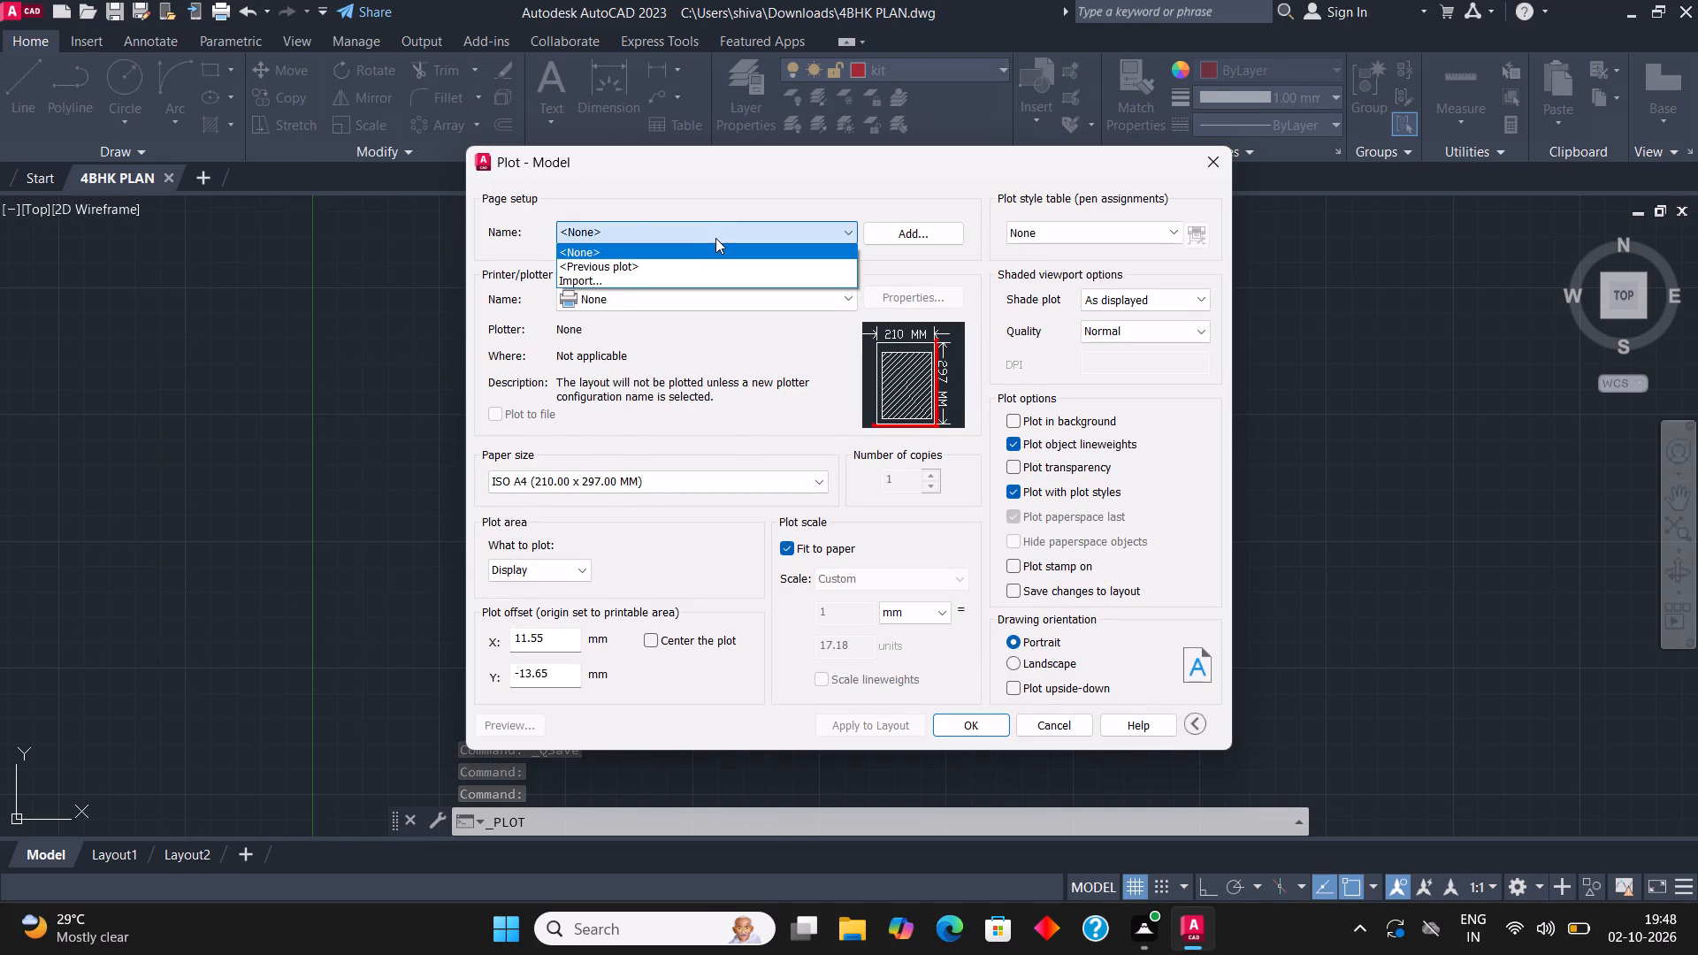
{"action": "left_click", "coordinate": [720, 227]}
{"action": "left_click", "coordinate": [689, 295]}
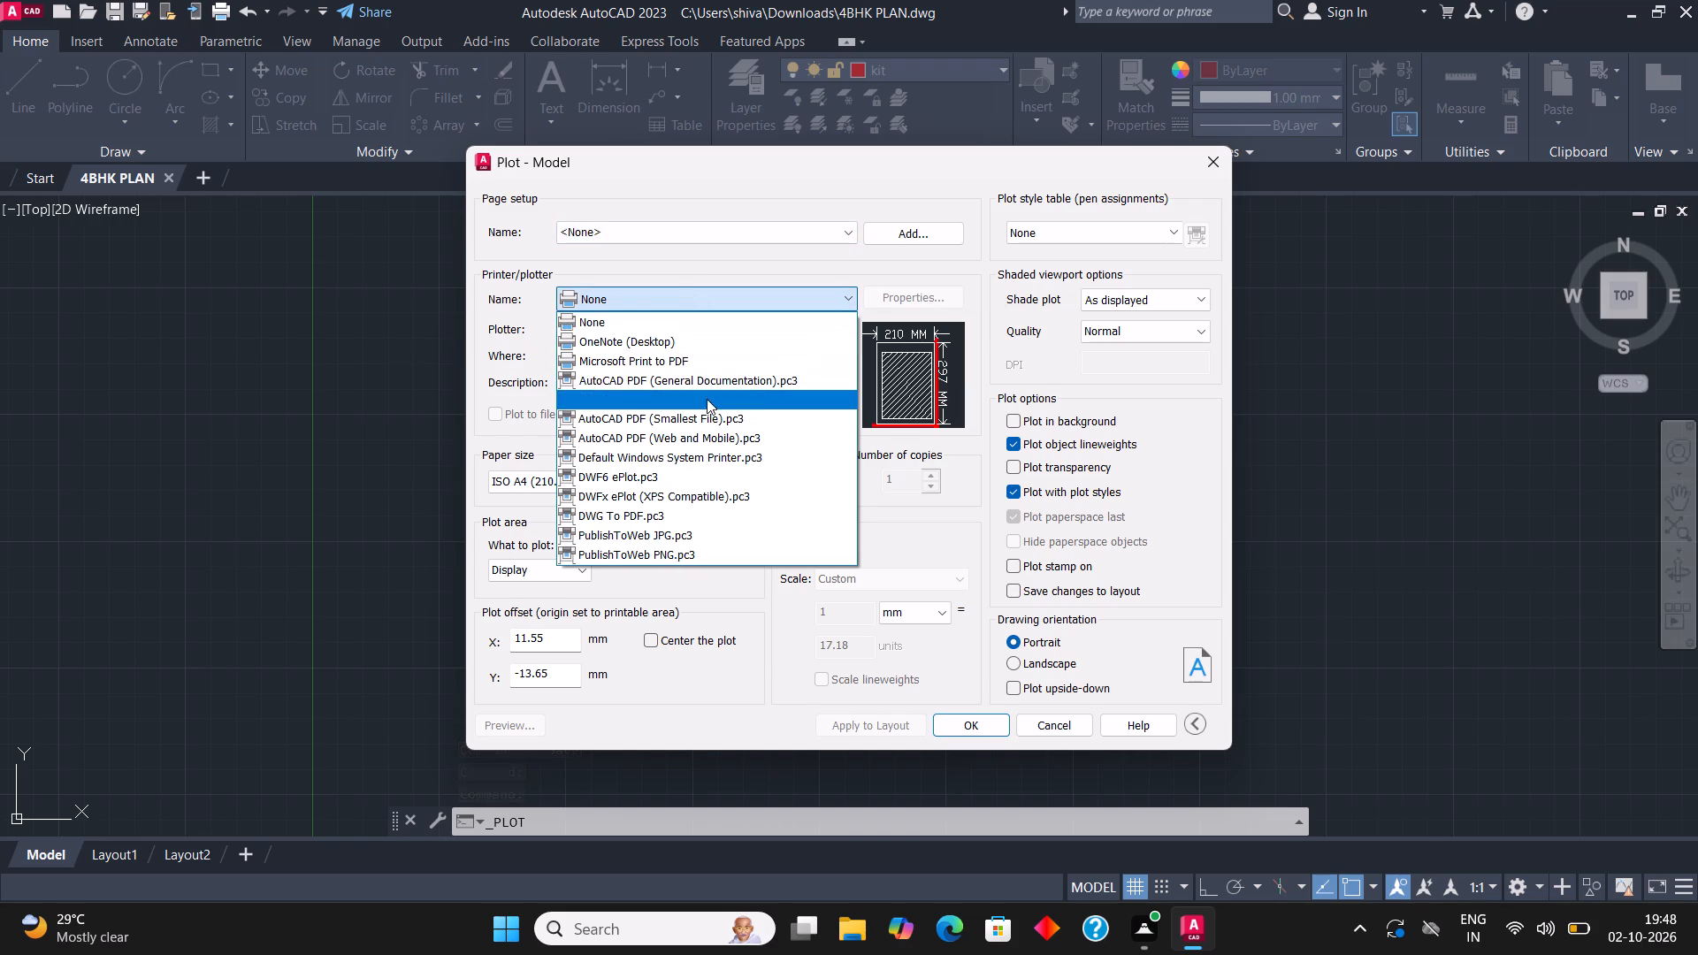
{"action": "left_click", "coordinate": [704, 408]}
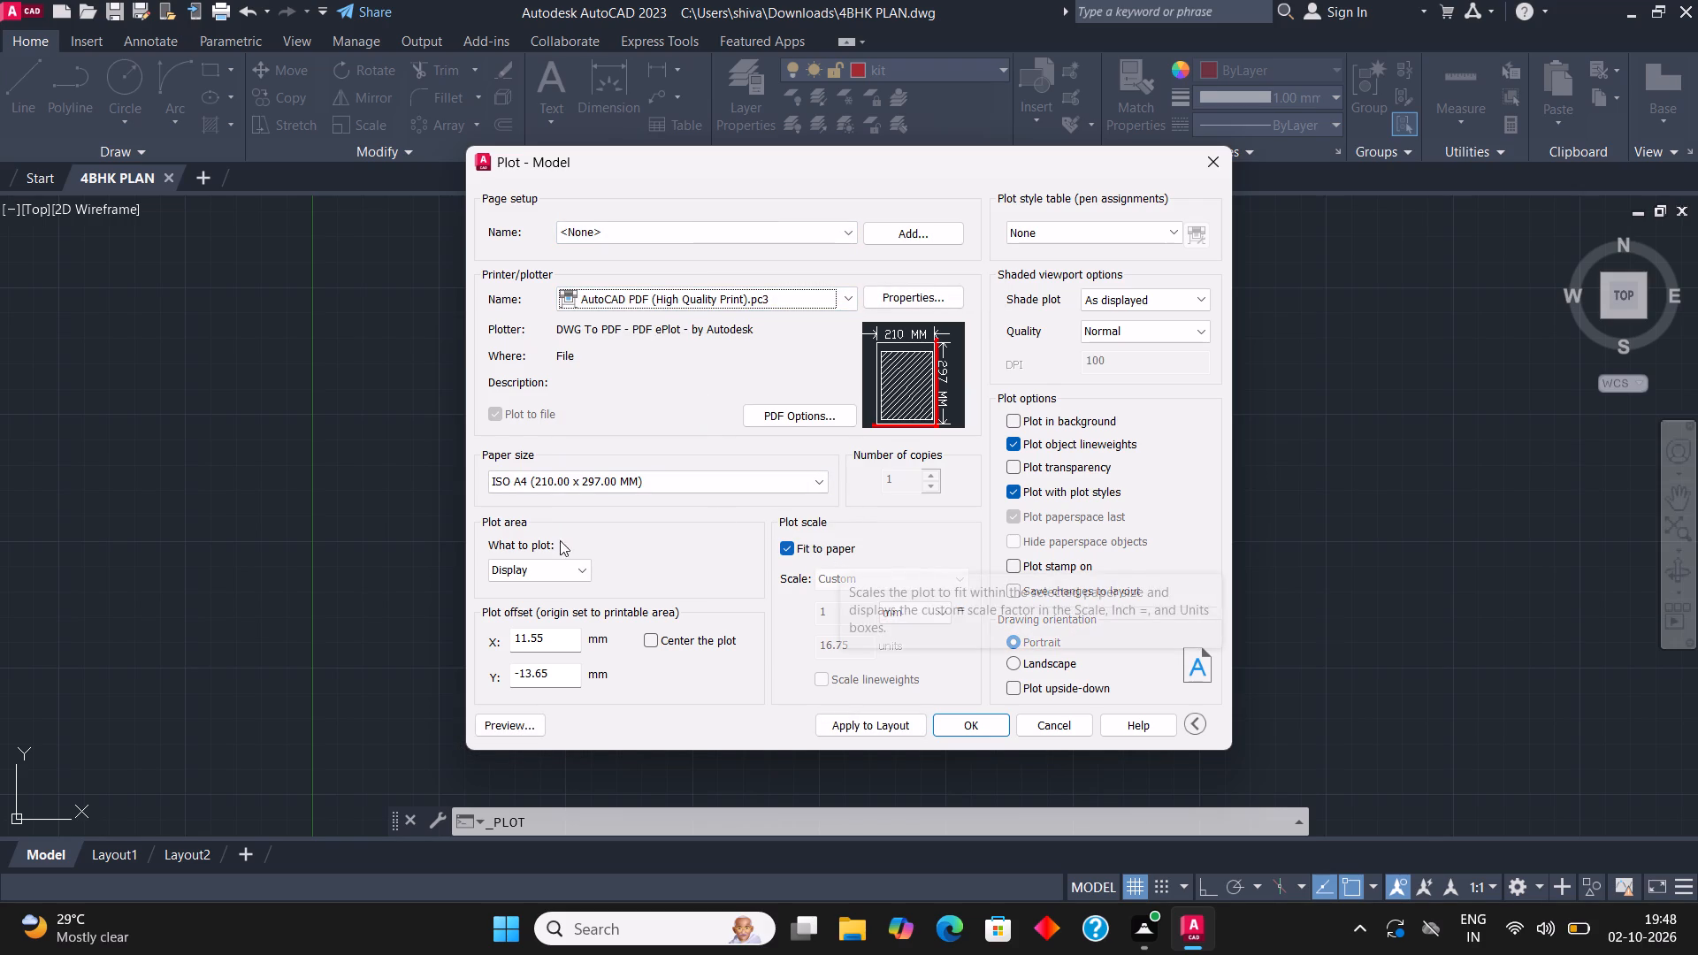
{"action": "left_click", "coordinate": [567, 573]}
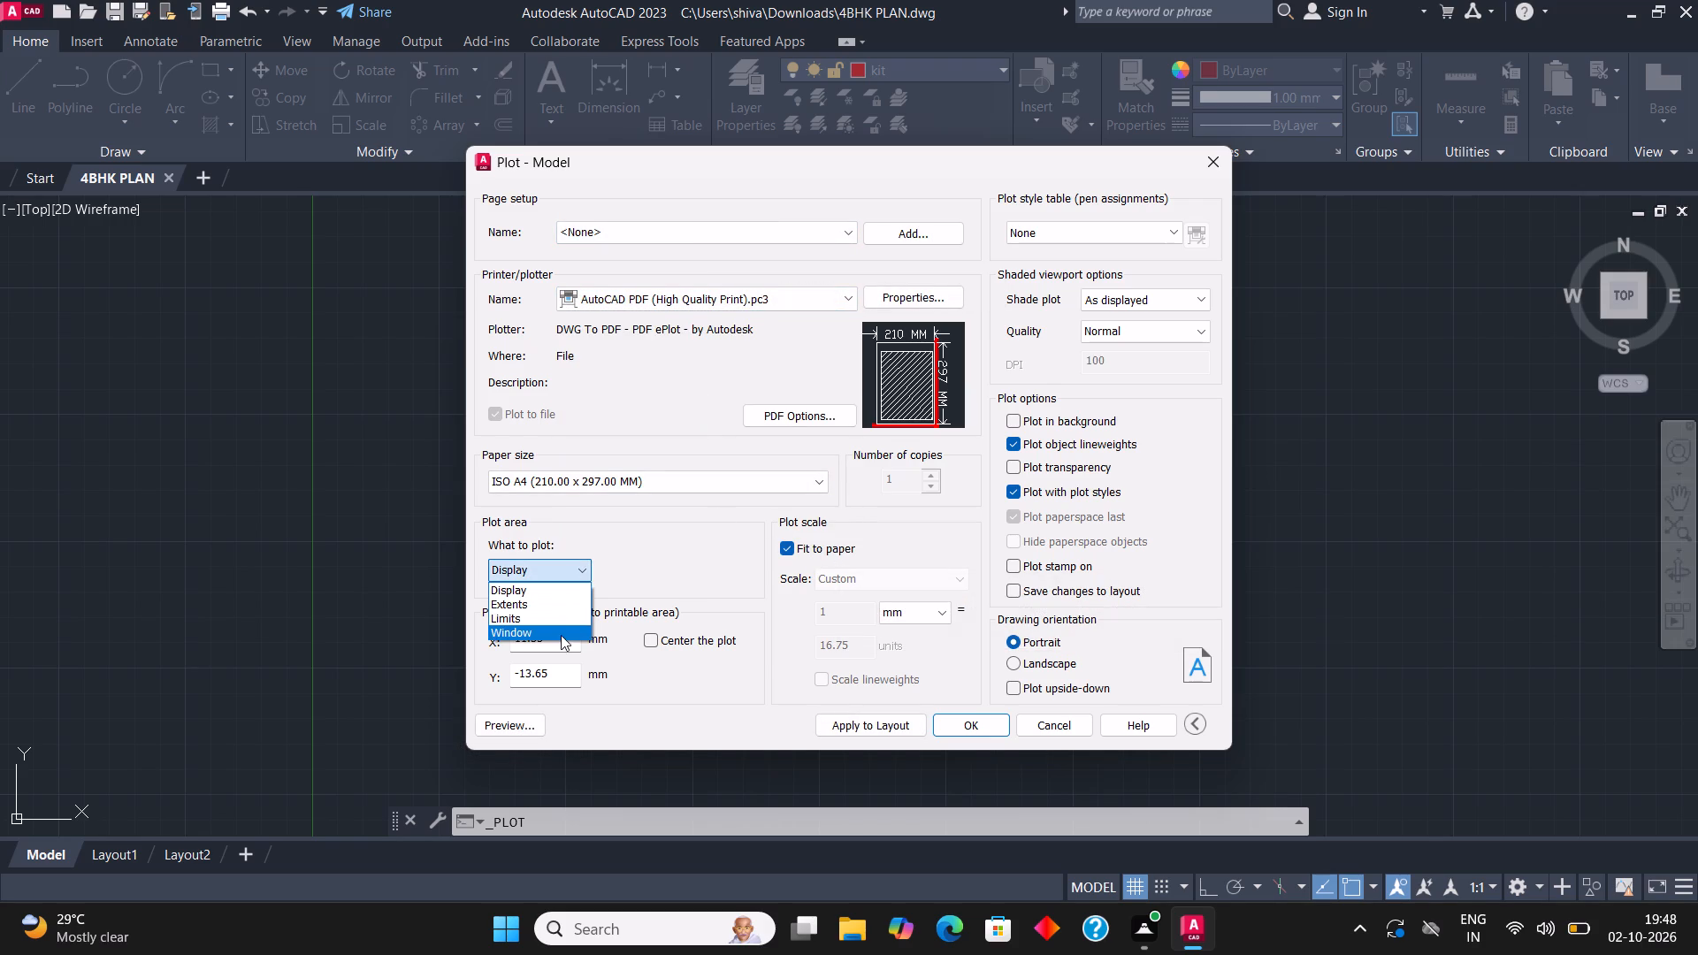
{"action": "left_click", "coordinate": [561, 633]}
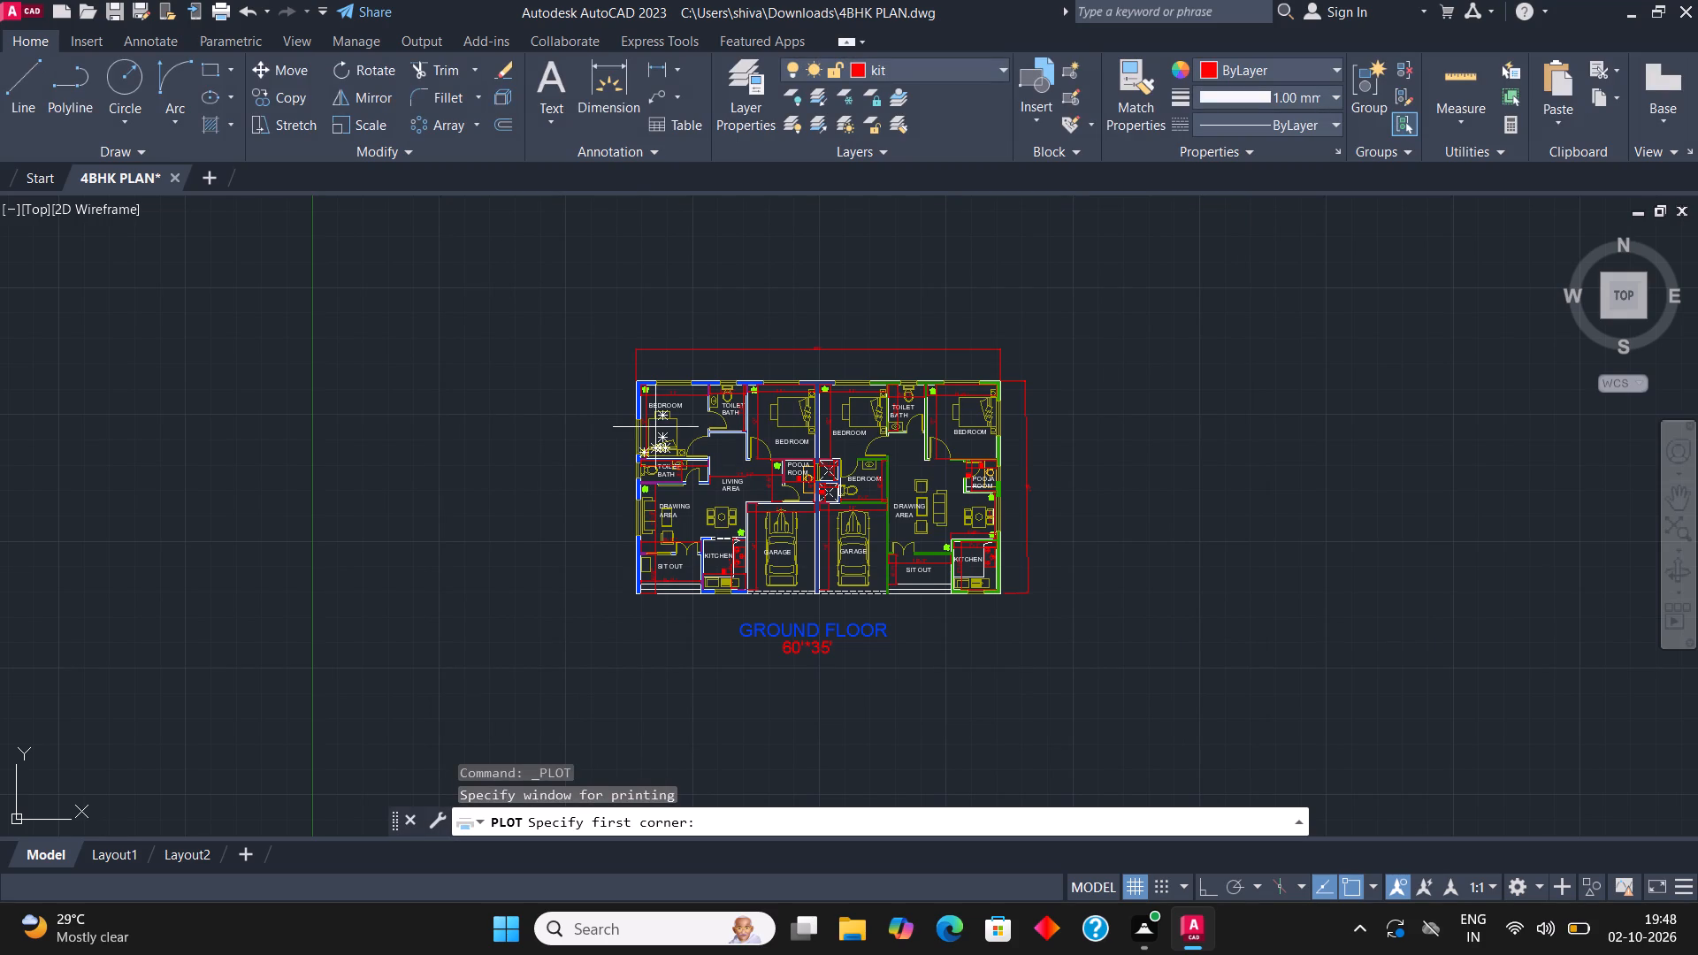
{"action": "left_click_drag", "start_coordinate": [529, 303], "coordinate": [1146, 732]}
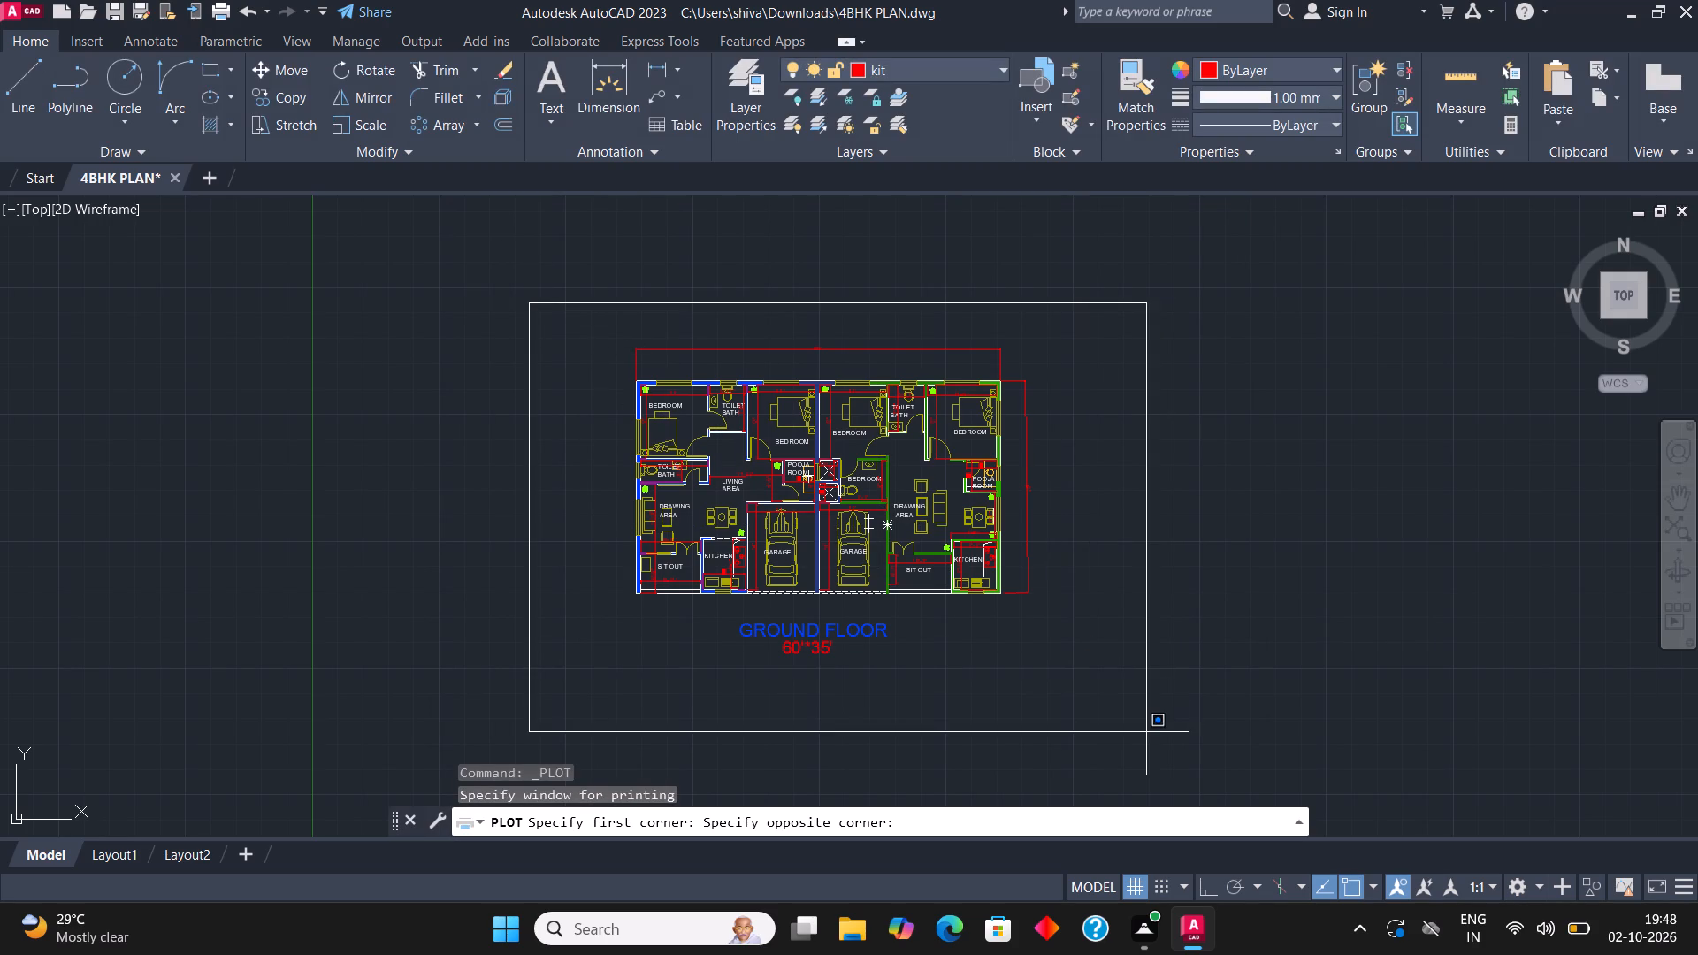
{"action": "left_click_drag", "start_coordinate": [1146, 732], "coordinate": [1146, 731]}
{"action": "left_click", "coordinate": [1145, 731]}
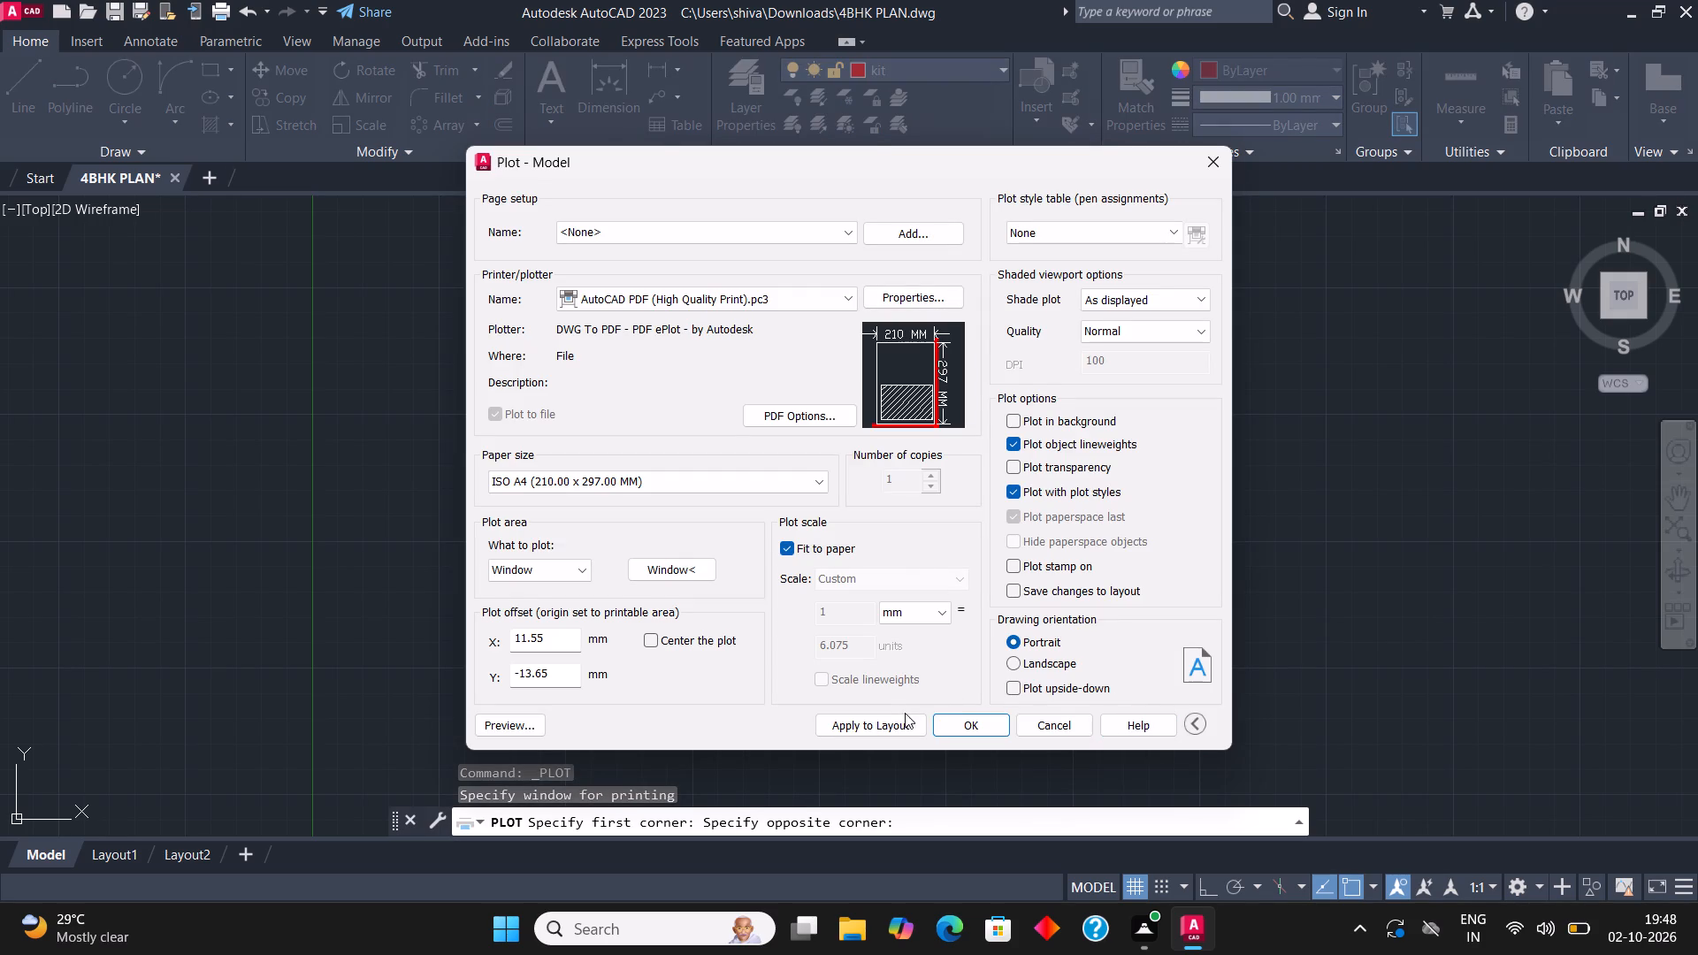
Plot the plan to 4BHK PLAN-Model.pdf in the Downloads folder, look over the PDF and close it.
{"action": "left_click", "coordinate": [960, 723]}
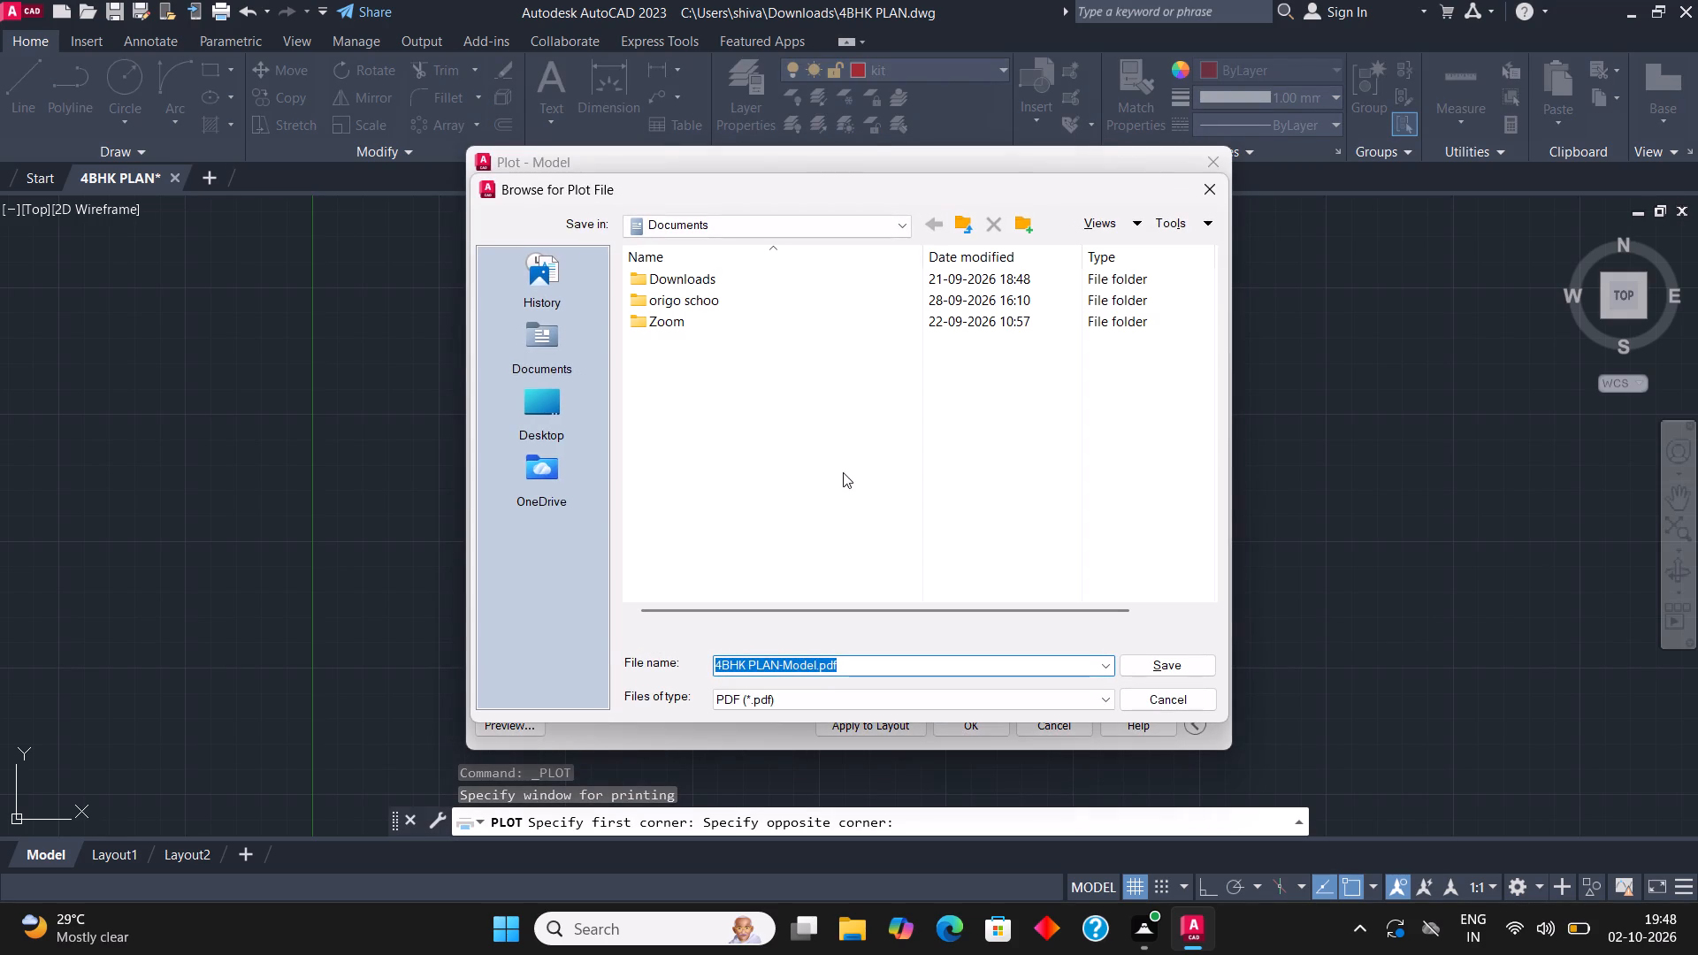
{"action": "left_click", "coordinate": [761, 217]}
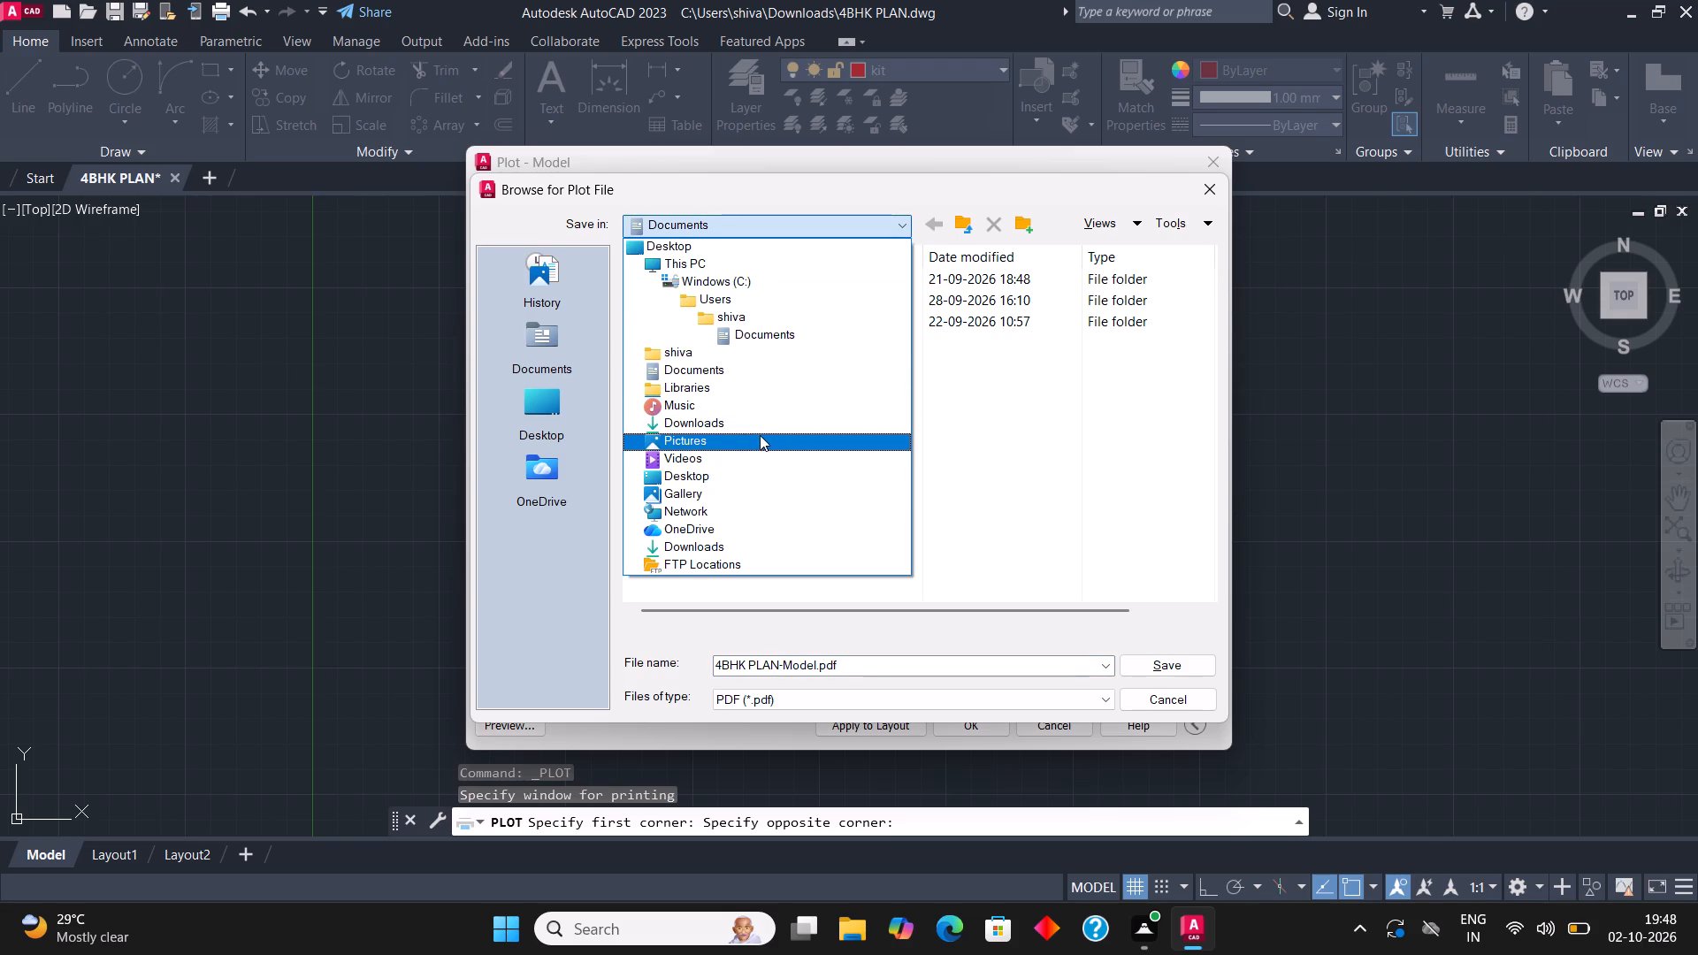
{"action": "left_click", "coordinate": [759, 420]}
{"action": "left_click", "coordinate": [1160, 670]}
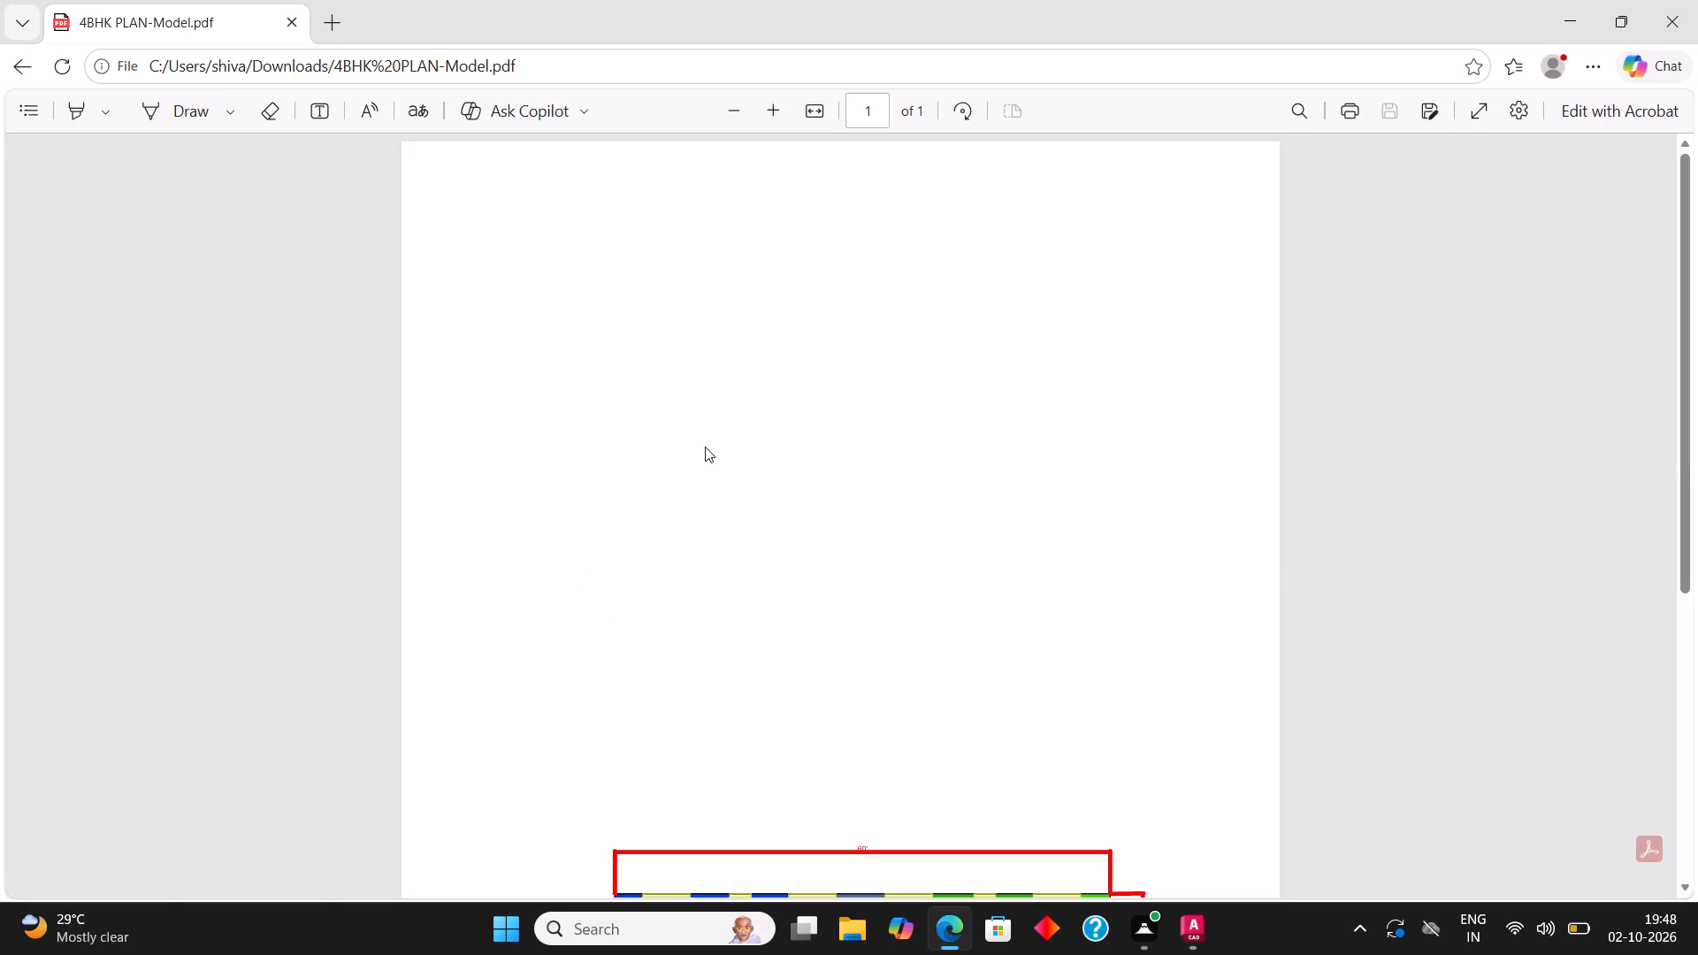
{"action": "scroll", "coordinate": [700, 452], "scroll_direction": "down", "scroll_amount": 4}
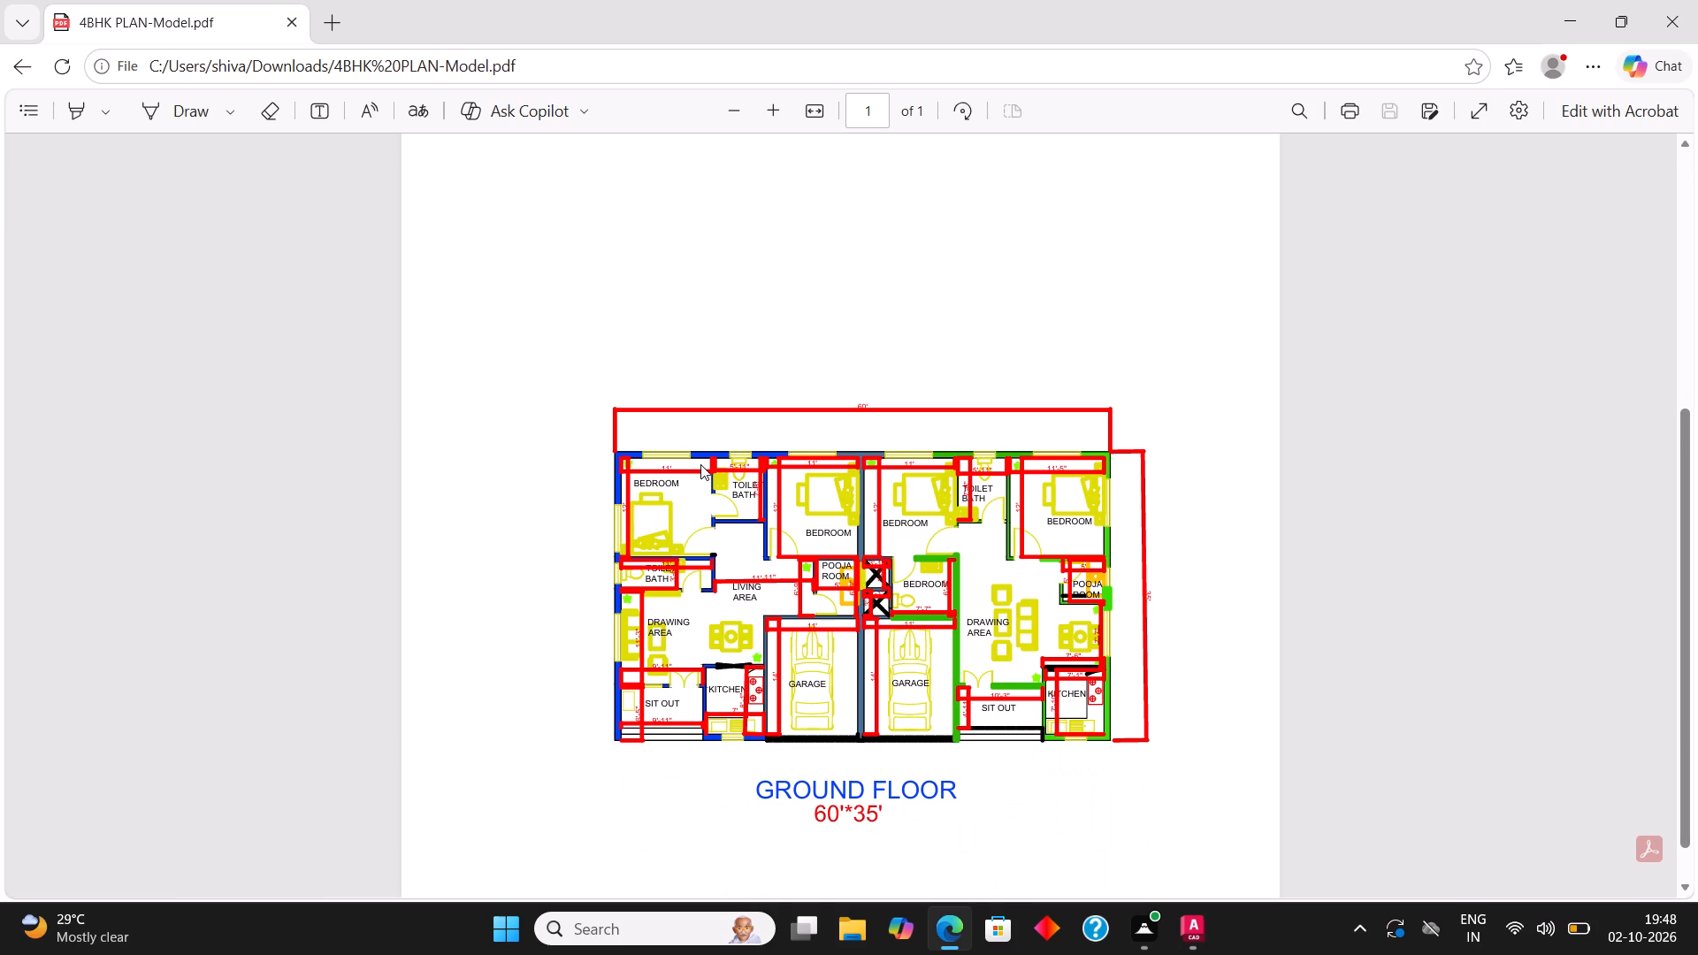
{"action": "scroll", "coordinate": [873, 579], "scroll_direction": "up", "scroll_amount": 4}
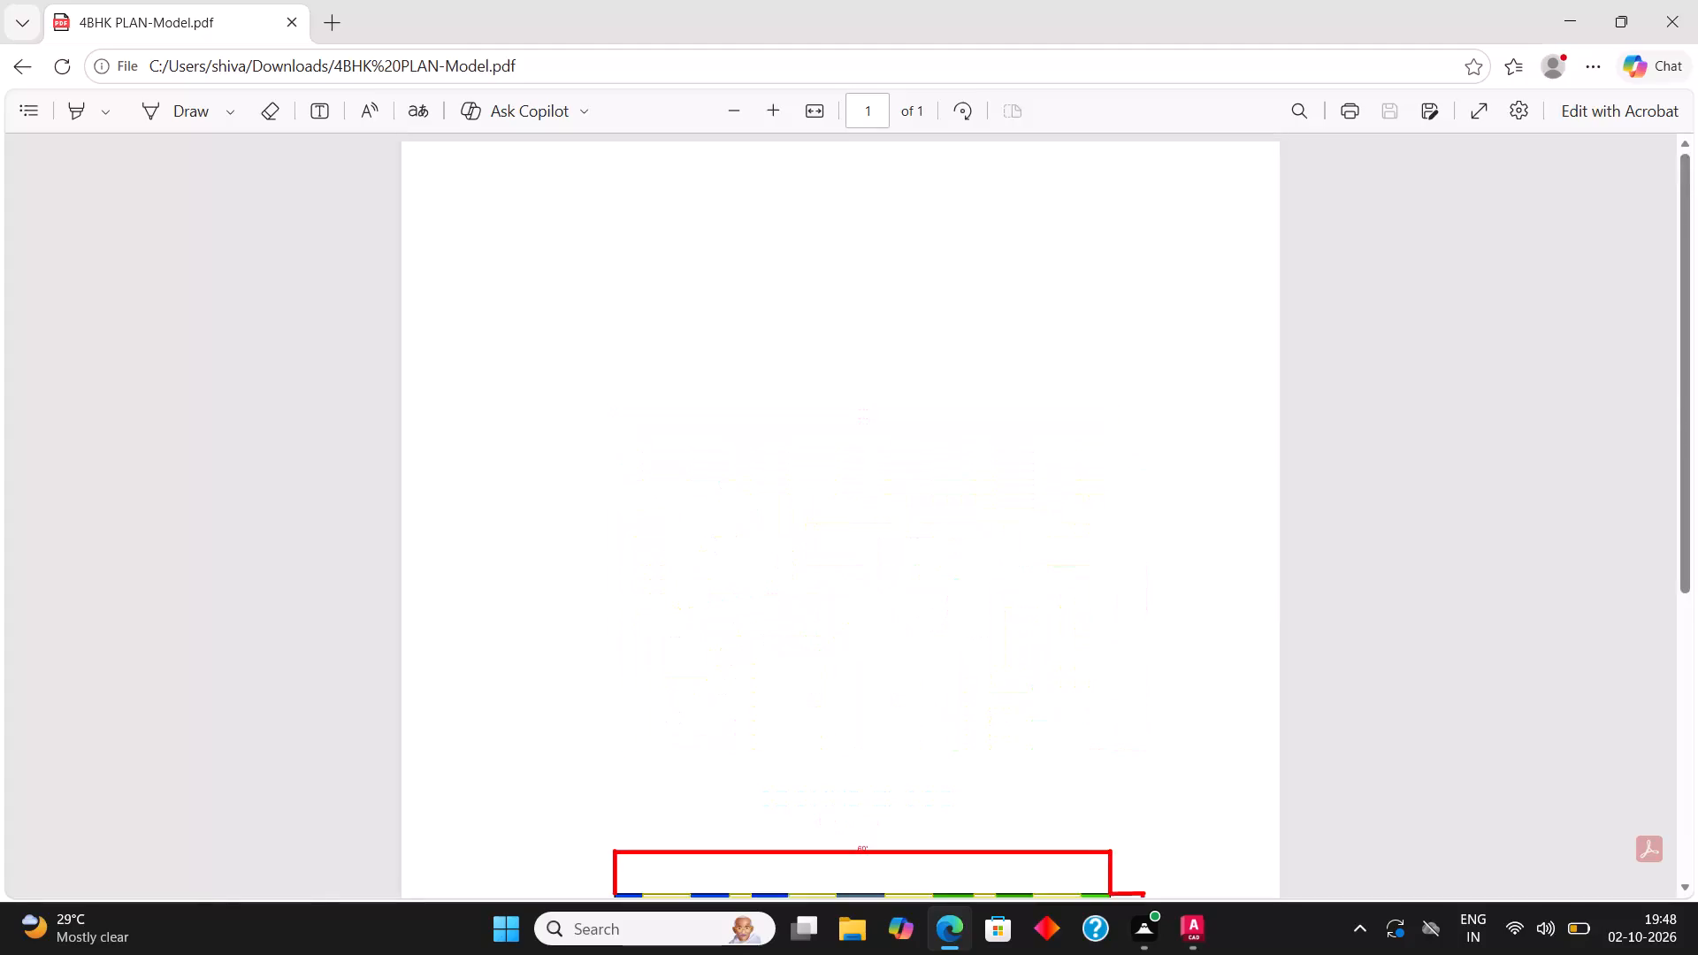
{"action": "scroll", "coordinate": [874, 588], "scroll_direction": "down", "scroll_amount": 3}
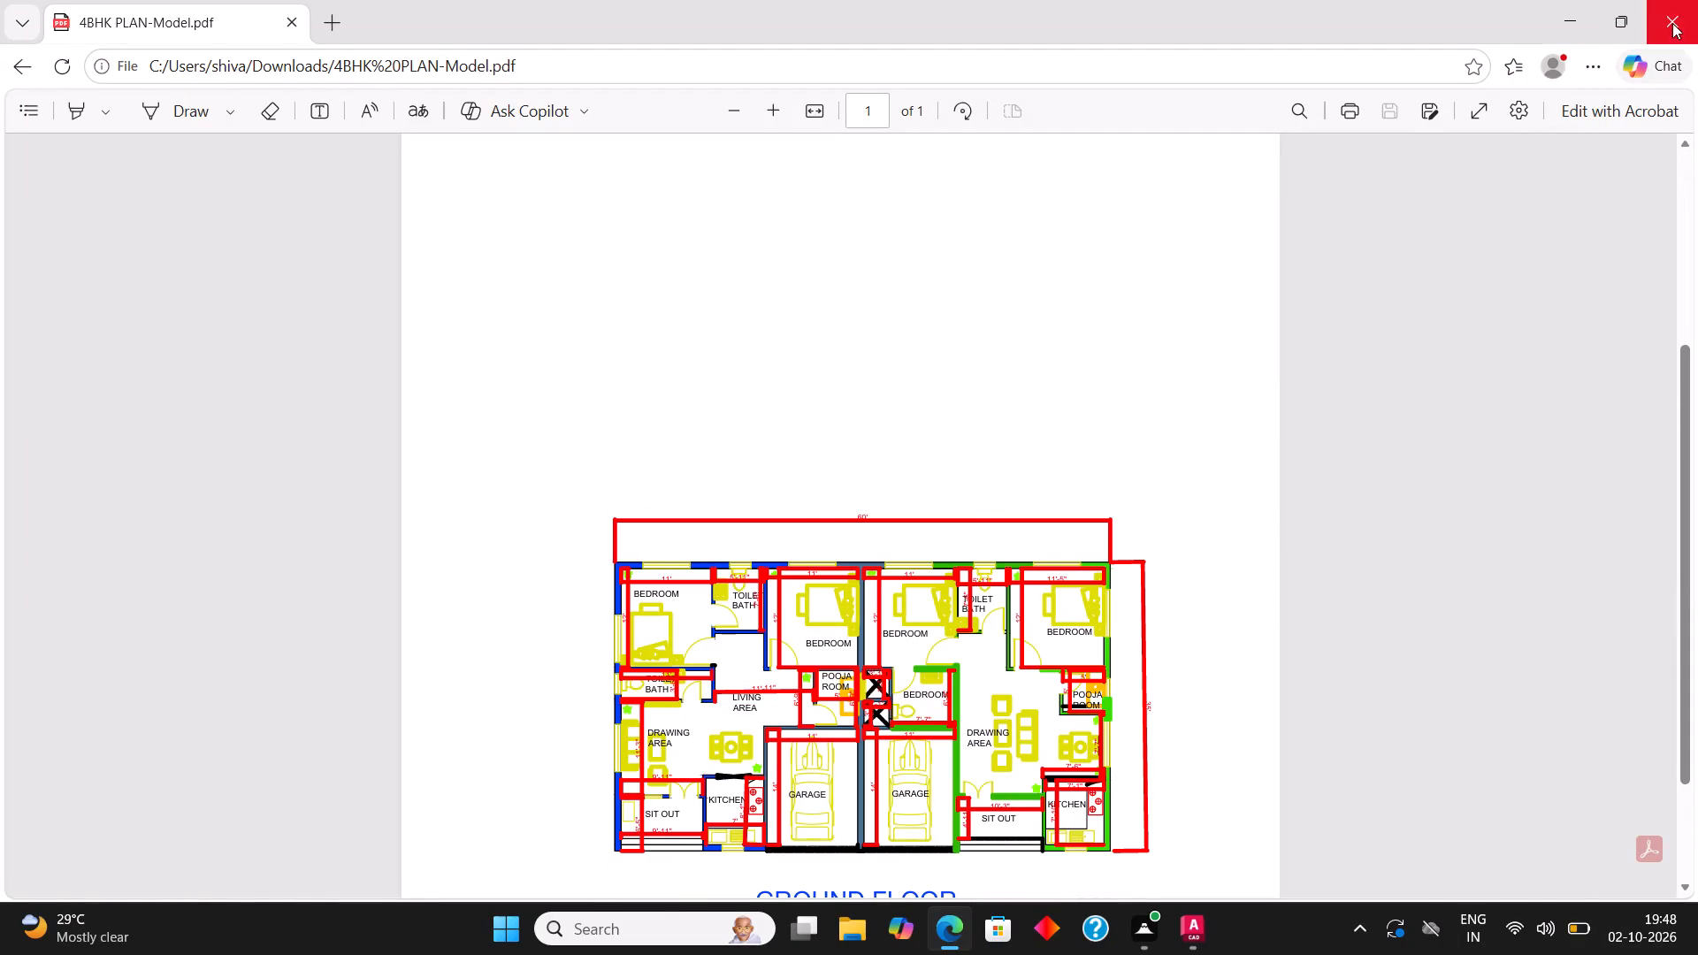
{"action": "left_click", "coordinate": [1672, 23]}
Export the drawing in DWF format as 4BHK PLAN.dwf in the Downloads folder.
{"action": "left_click", "coordinate": [7, 4]}
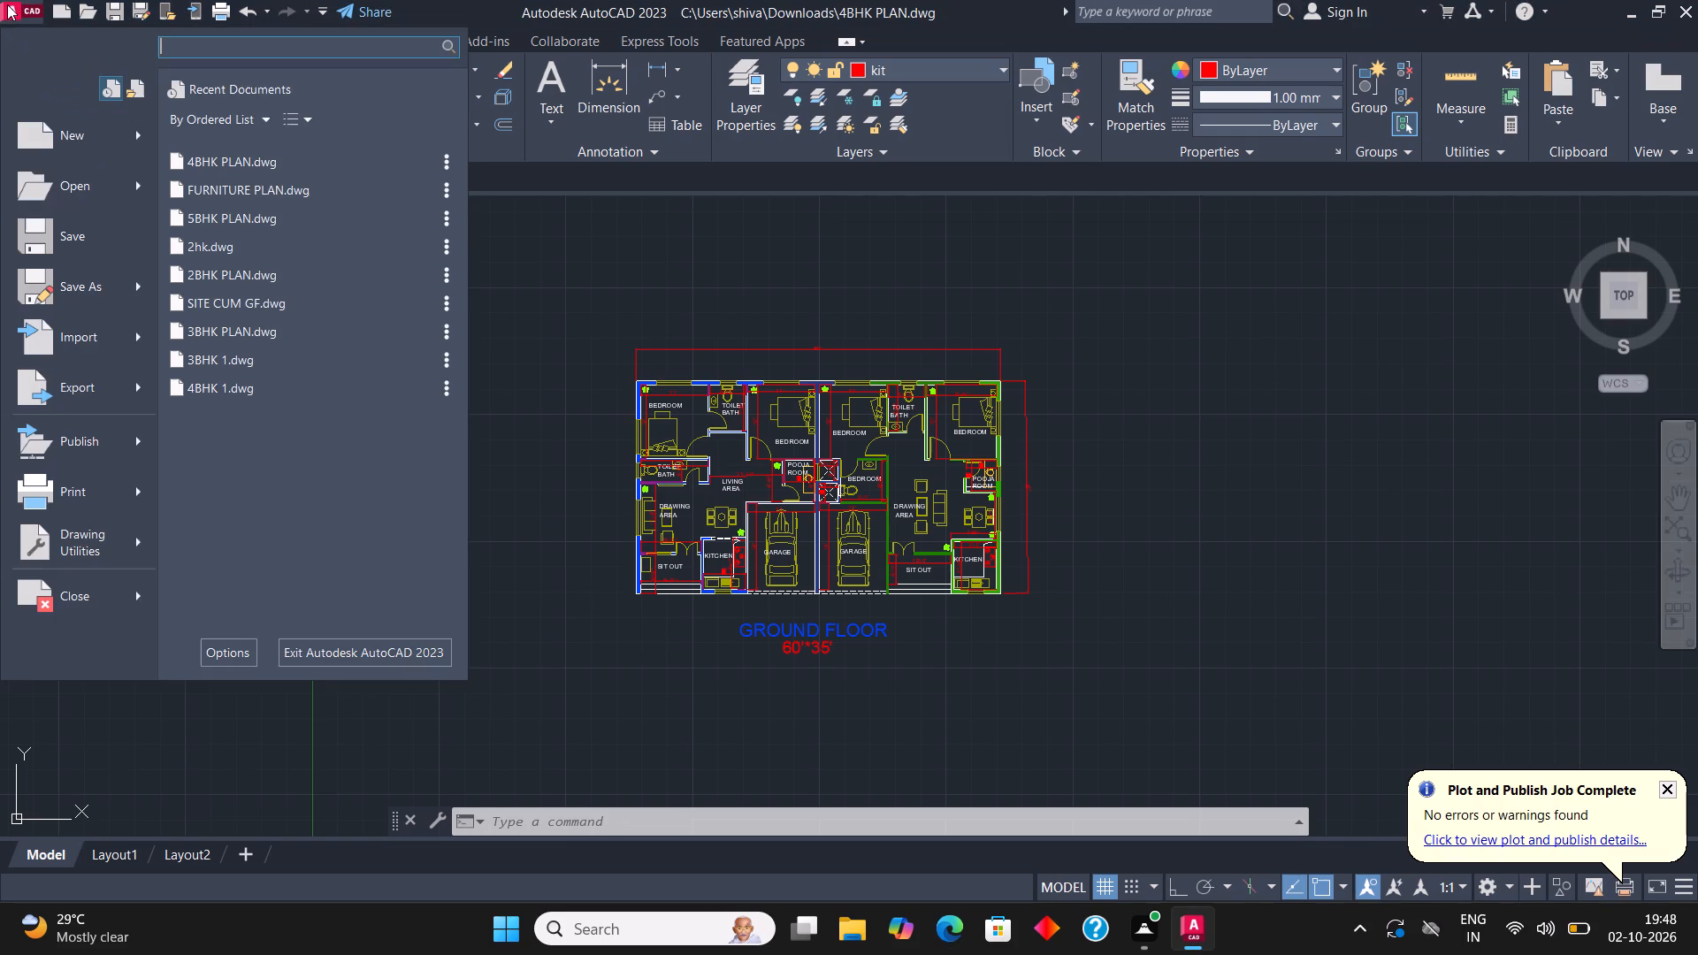
{"action": "left_click", "coordinate": [91, 381]}
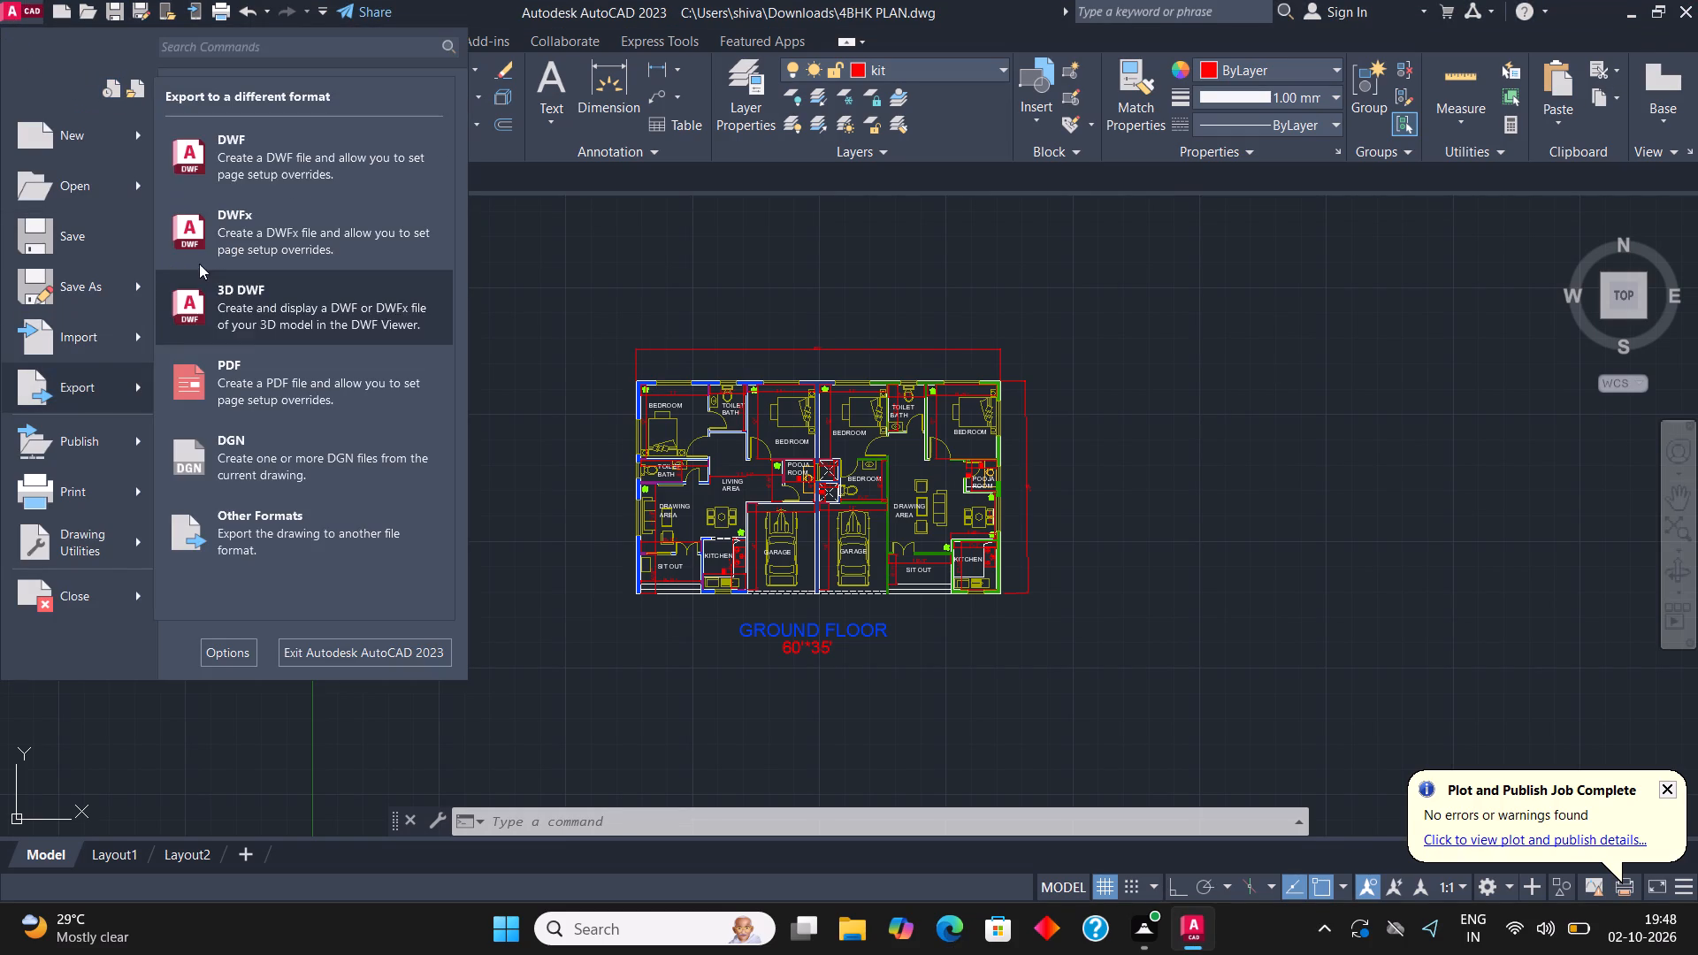
{"action": "left_click", "coordinate": [279, 174]}
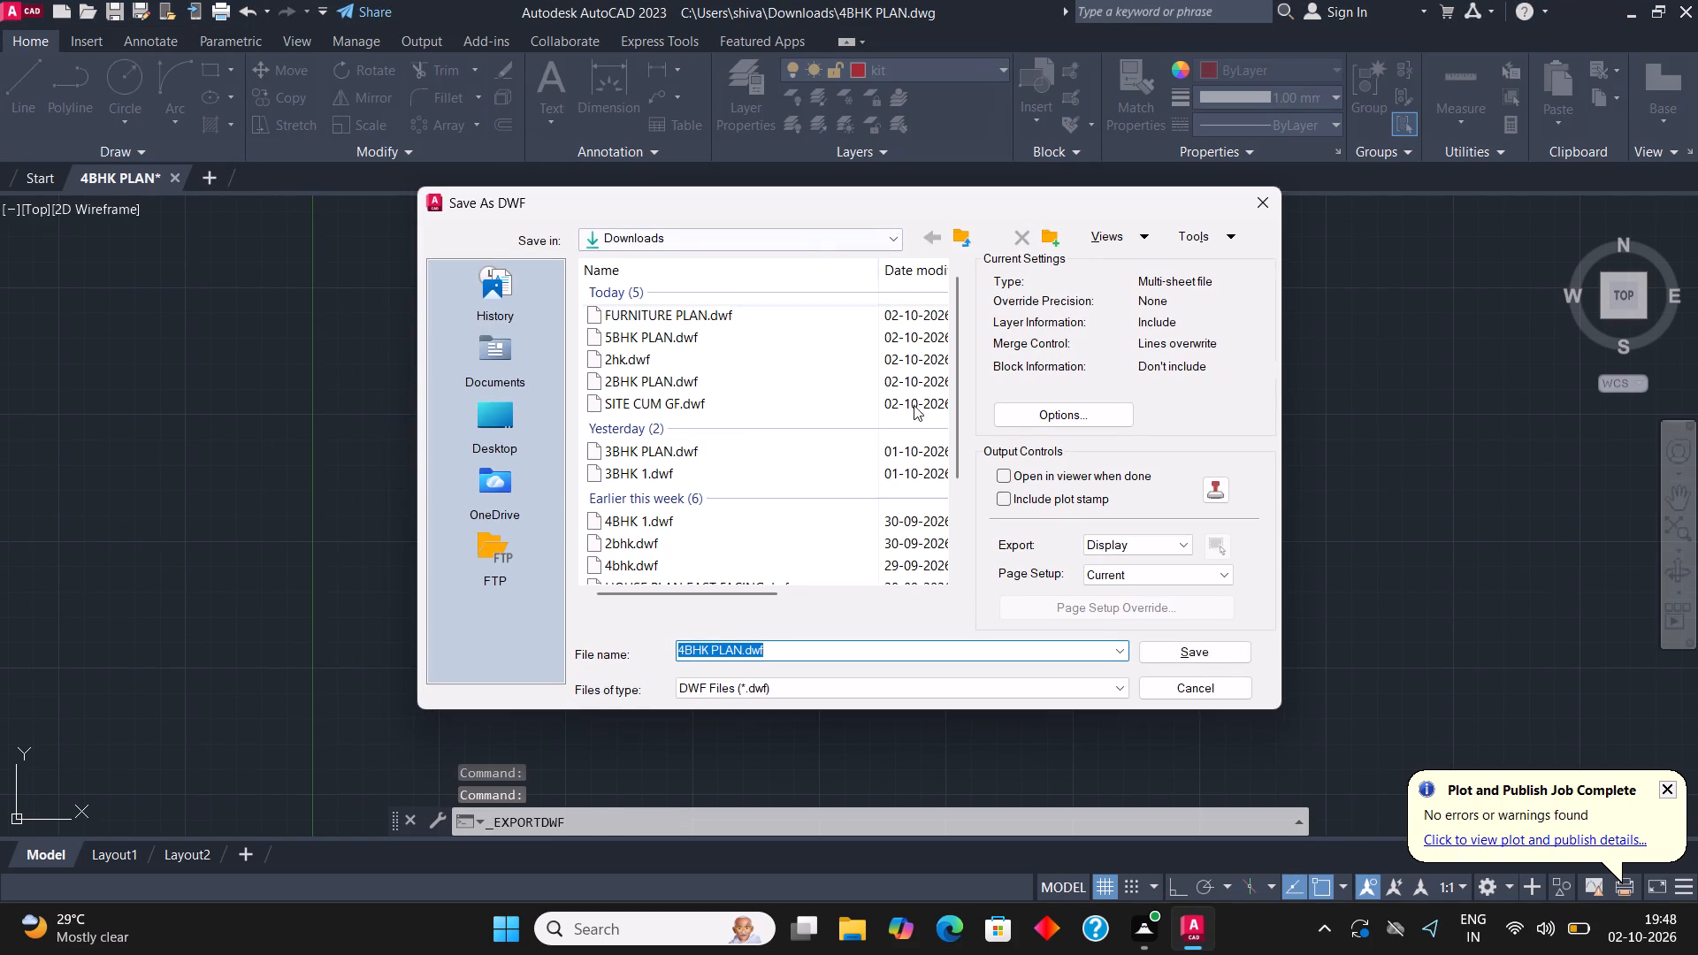
{"action": "left_click", "coordinate": [1158, 650]}
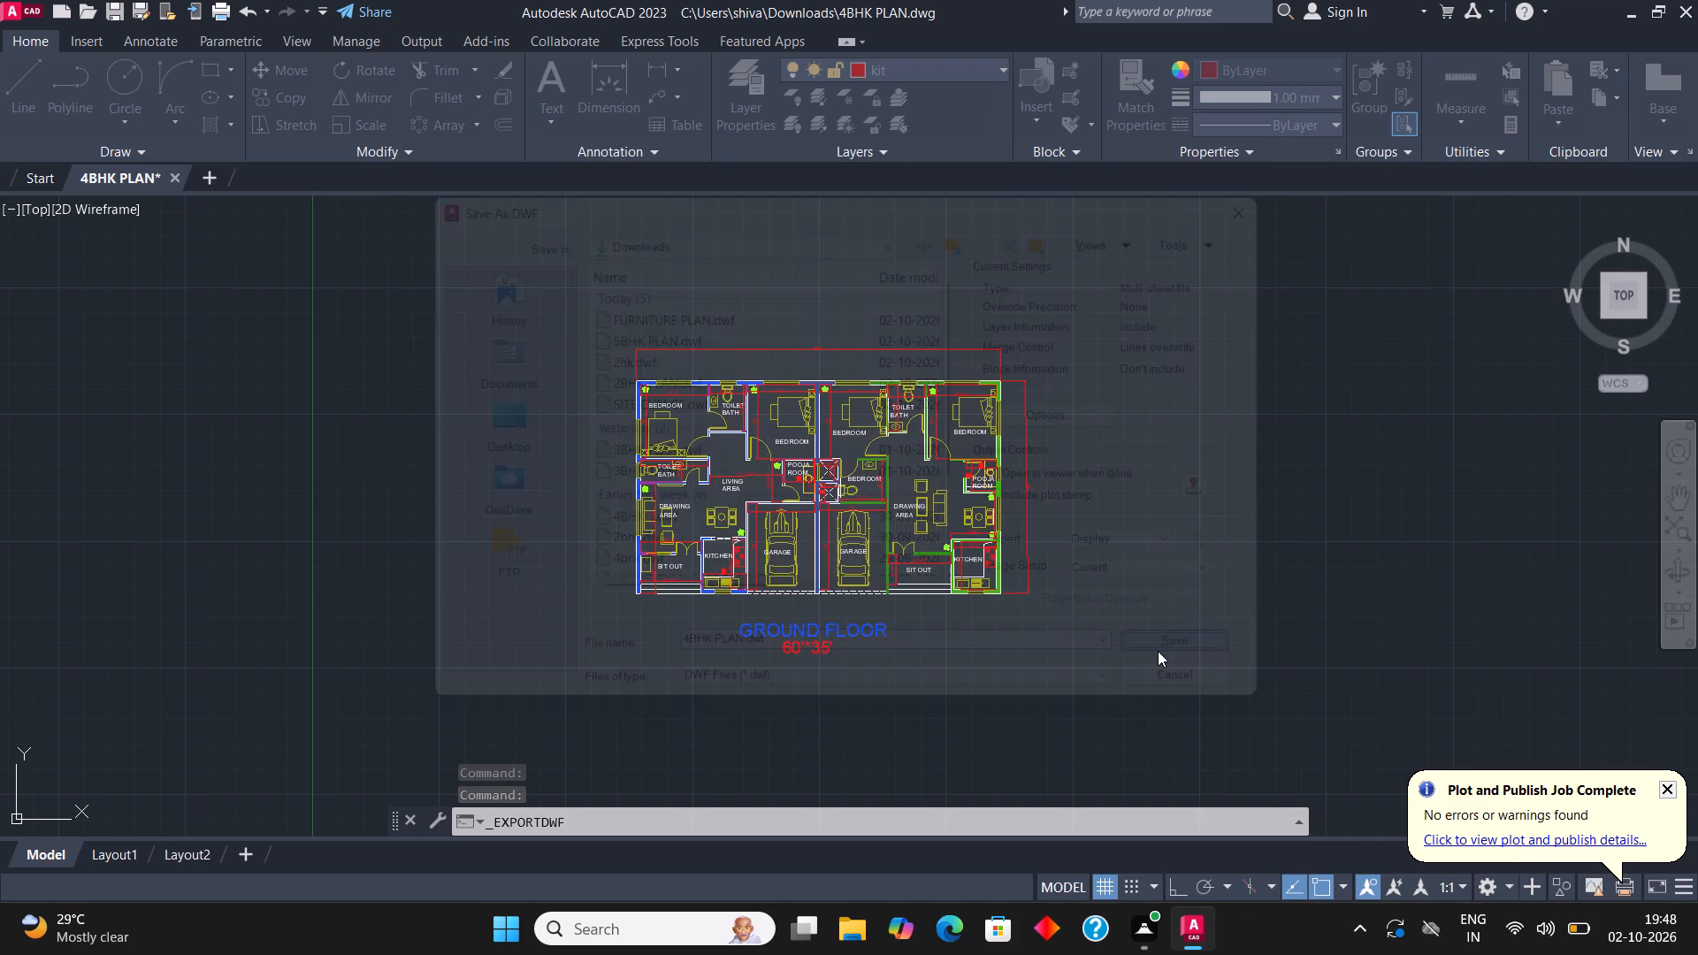